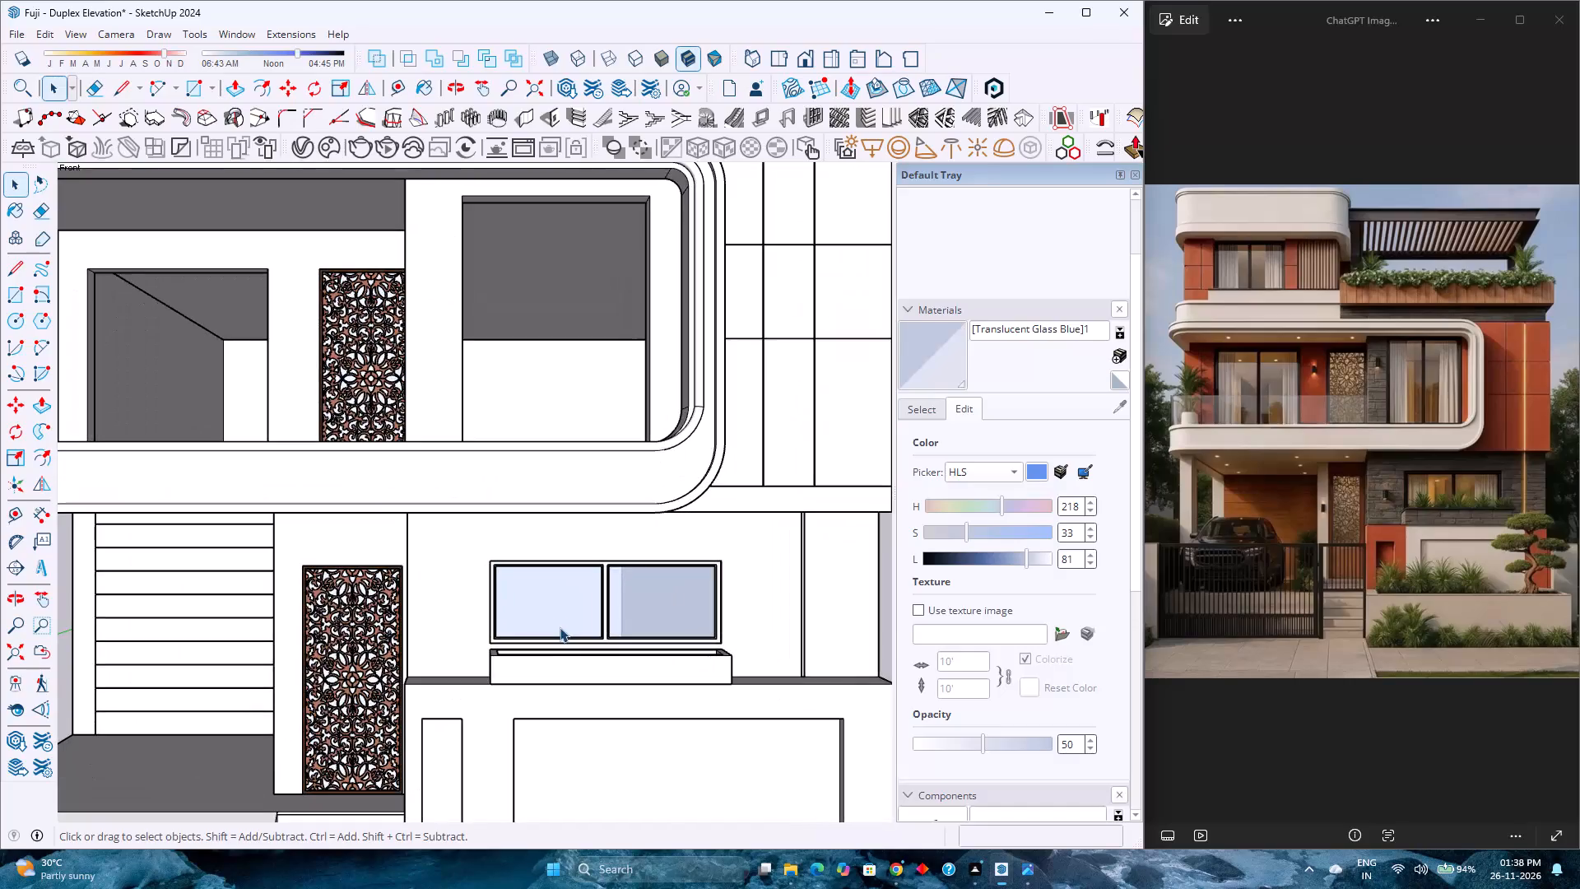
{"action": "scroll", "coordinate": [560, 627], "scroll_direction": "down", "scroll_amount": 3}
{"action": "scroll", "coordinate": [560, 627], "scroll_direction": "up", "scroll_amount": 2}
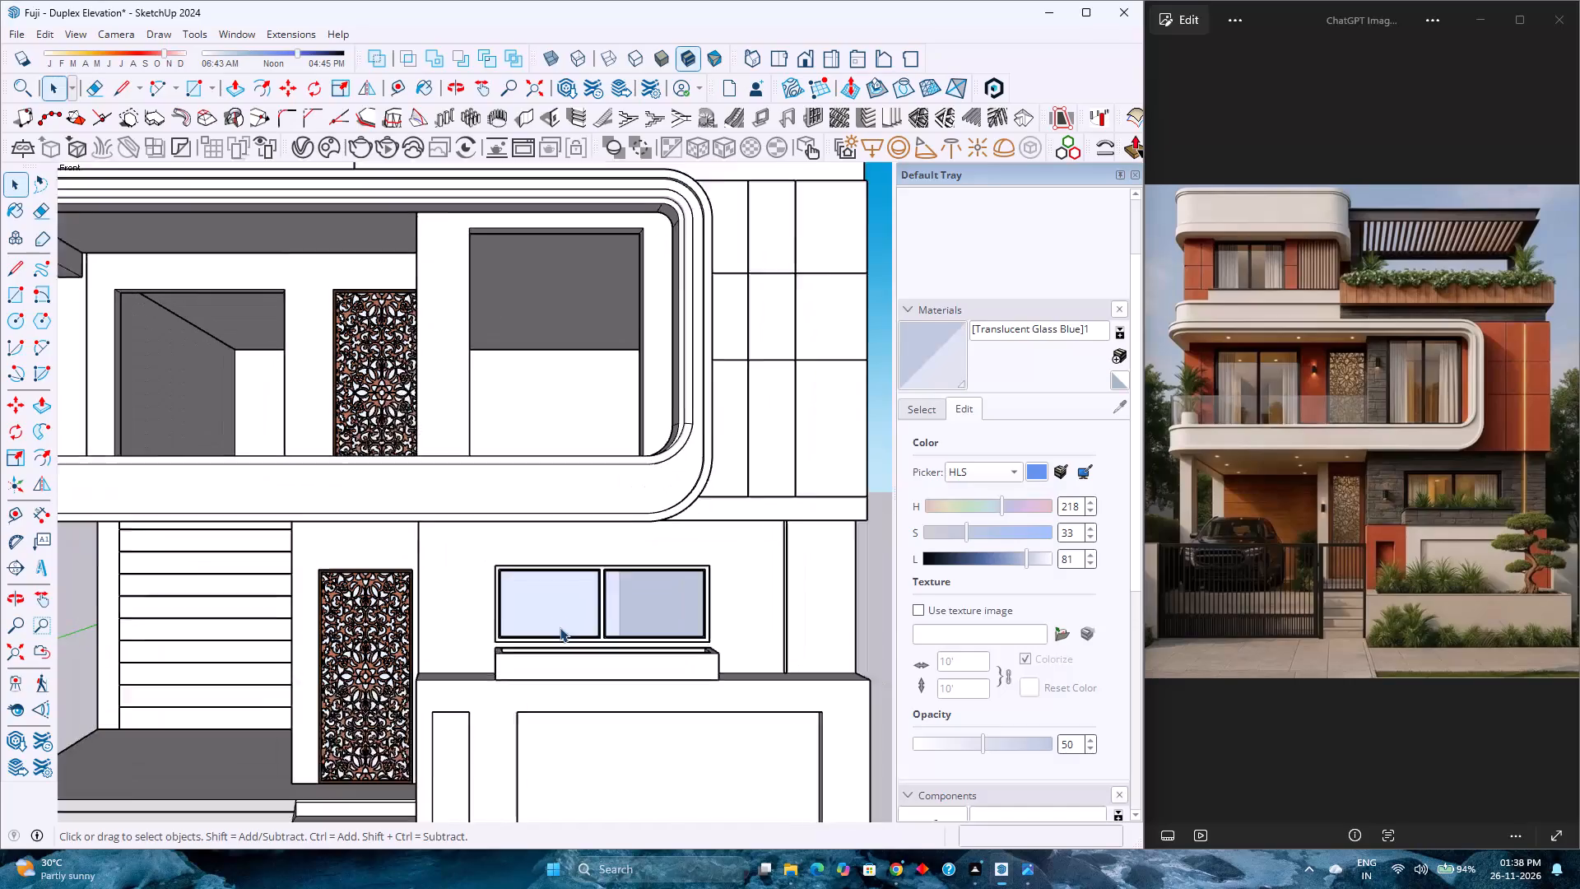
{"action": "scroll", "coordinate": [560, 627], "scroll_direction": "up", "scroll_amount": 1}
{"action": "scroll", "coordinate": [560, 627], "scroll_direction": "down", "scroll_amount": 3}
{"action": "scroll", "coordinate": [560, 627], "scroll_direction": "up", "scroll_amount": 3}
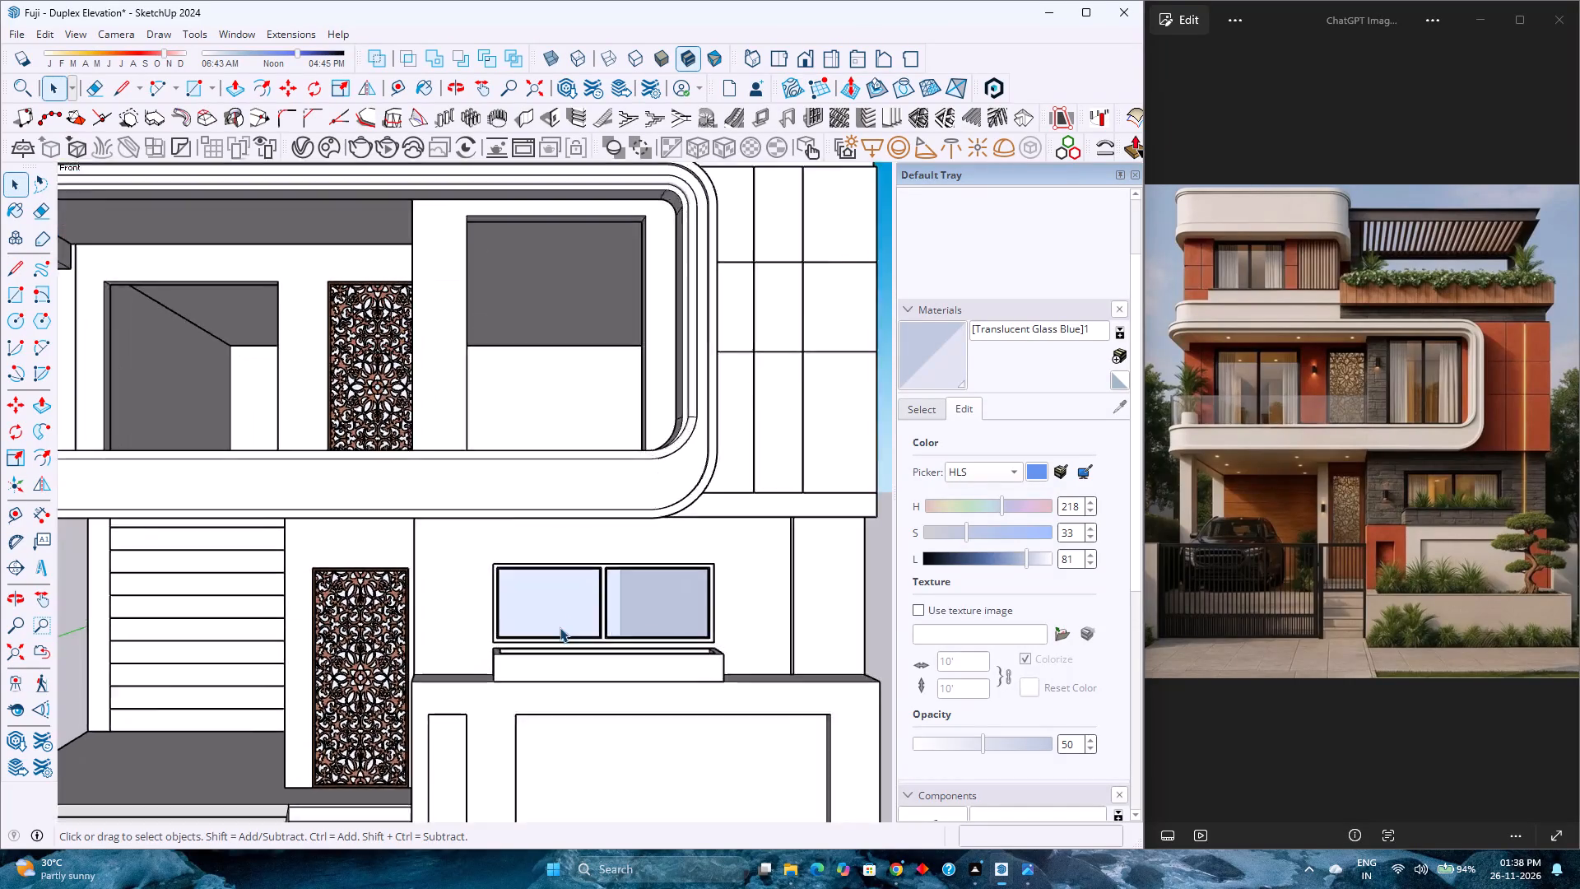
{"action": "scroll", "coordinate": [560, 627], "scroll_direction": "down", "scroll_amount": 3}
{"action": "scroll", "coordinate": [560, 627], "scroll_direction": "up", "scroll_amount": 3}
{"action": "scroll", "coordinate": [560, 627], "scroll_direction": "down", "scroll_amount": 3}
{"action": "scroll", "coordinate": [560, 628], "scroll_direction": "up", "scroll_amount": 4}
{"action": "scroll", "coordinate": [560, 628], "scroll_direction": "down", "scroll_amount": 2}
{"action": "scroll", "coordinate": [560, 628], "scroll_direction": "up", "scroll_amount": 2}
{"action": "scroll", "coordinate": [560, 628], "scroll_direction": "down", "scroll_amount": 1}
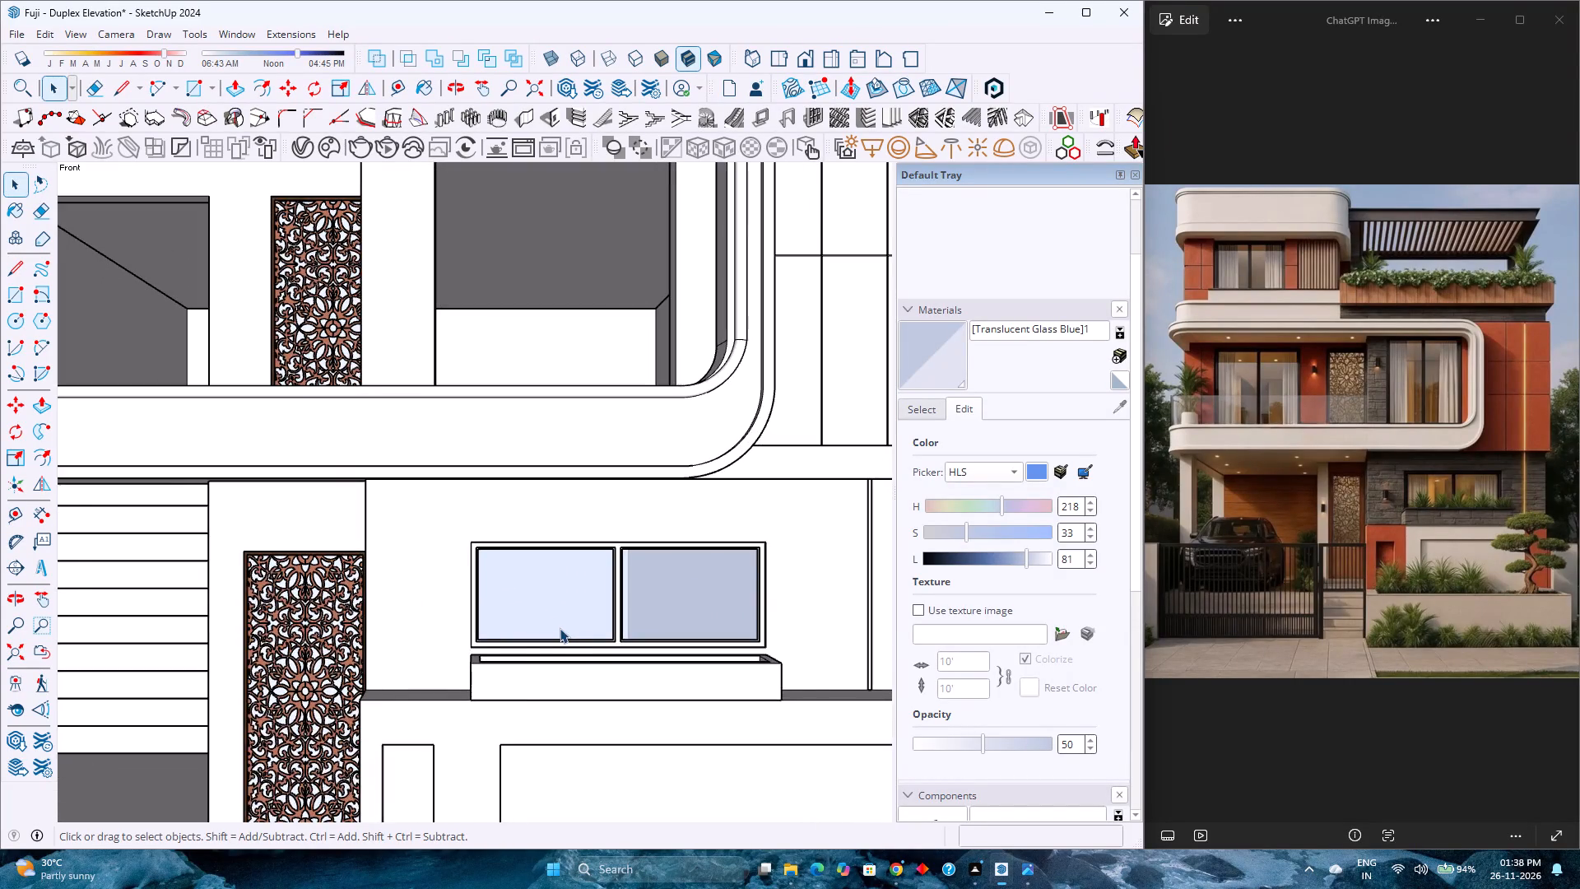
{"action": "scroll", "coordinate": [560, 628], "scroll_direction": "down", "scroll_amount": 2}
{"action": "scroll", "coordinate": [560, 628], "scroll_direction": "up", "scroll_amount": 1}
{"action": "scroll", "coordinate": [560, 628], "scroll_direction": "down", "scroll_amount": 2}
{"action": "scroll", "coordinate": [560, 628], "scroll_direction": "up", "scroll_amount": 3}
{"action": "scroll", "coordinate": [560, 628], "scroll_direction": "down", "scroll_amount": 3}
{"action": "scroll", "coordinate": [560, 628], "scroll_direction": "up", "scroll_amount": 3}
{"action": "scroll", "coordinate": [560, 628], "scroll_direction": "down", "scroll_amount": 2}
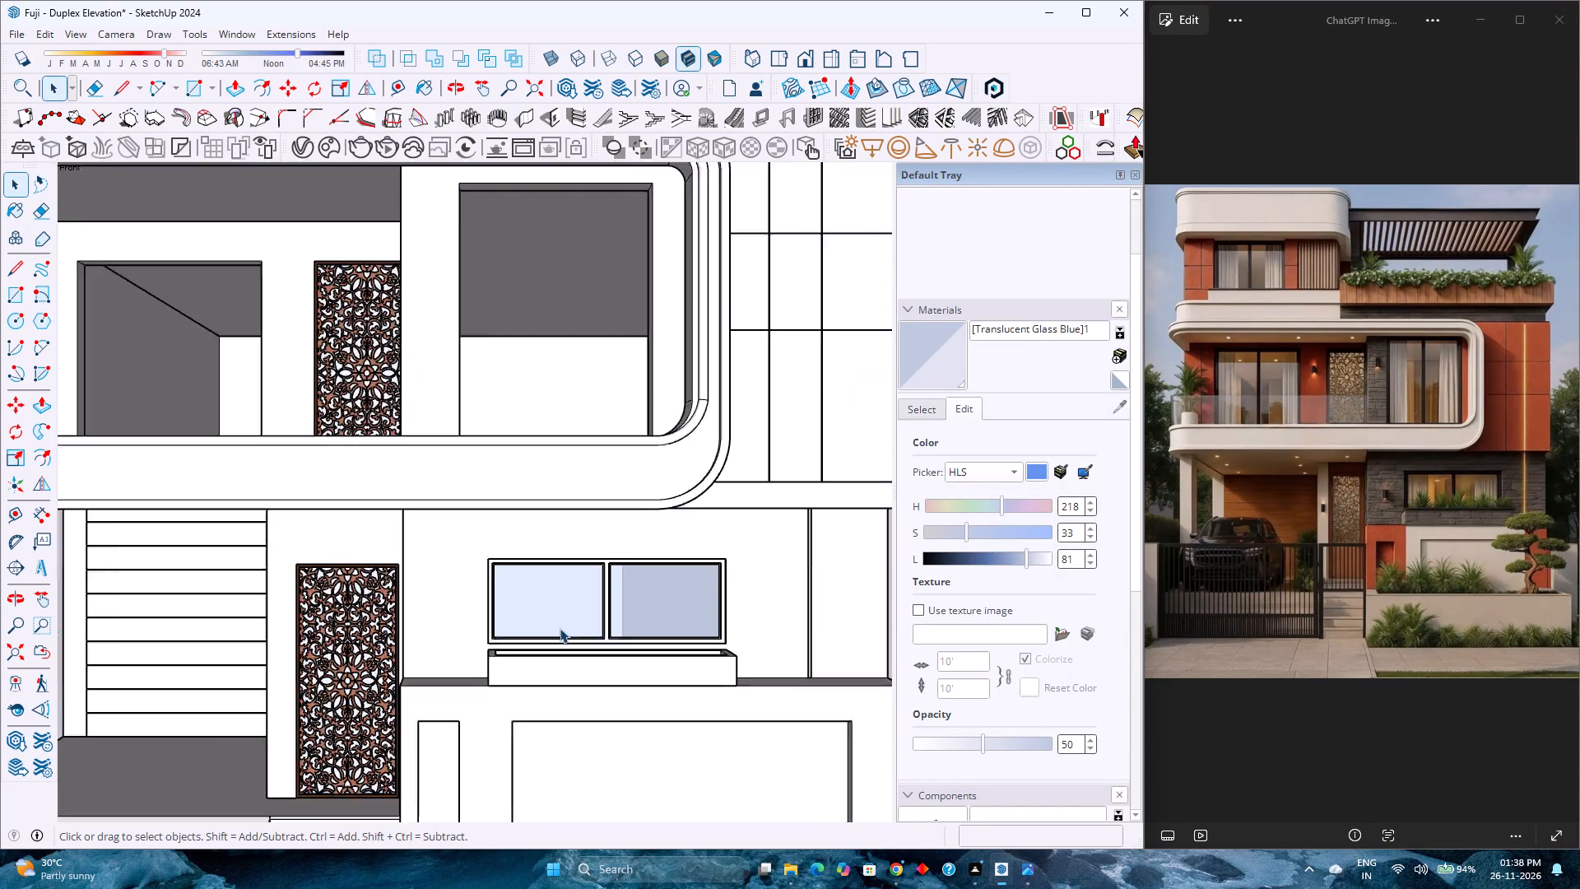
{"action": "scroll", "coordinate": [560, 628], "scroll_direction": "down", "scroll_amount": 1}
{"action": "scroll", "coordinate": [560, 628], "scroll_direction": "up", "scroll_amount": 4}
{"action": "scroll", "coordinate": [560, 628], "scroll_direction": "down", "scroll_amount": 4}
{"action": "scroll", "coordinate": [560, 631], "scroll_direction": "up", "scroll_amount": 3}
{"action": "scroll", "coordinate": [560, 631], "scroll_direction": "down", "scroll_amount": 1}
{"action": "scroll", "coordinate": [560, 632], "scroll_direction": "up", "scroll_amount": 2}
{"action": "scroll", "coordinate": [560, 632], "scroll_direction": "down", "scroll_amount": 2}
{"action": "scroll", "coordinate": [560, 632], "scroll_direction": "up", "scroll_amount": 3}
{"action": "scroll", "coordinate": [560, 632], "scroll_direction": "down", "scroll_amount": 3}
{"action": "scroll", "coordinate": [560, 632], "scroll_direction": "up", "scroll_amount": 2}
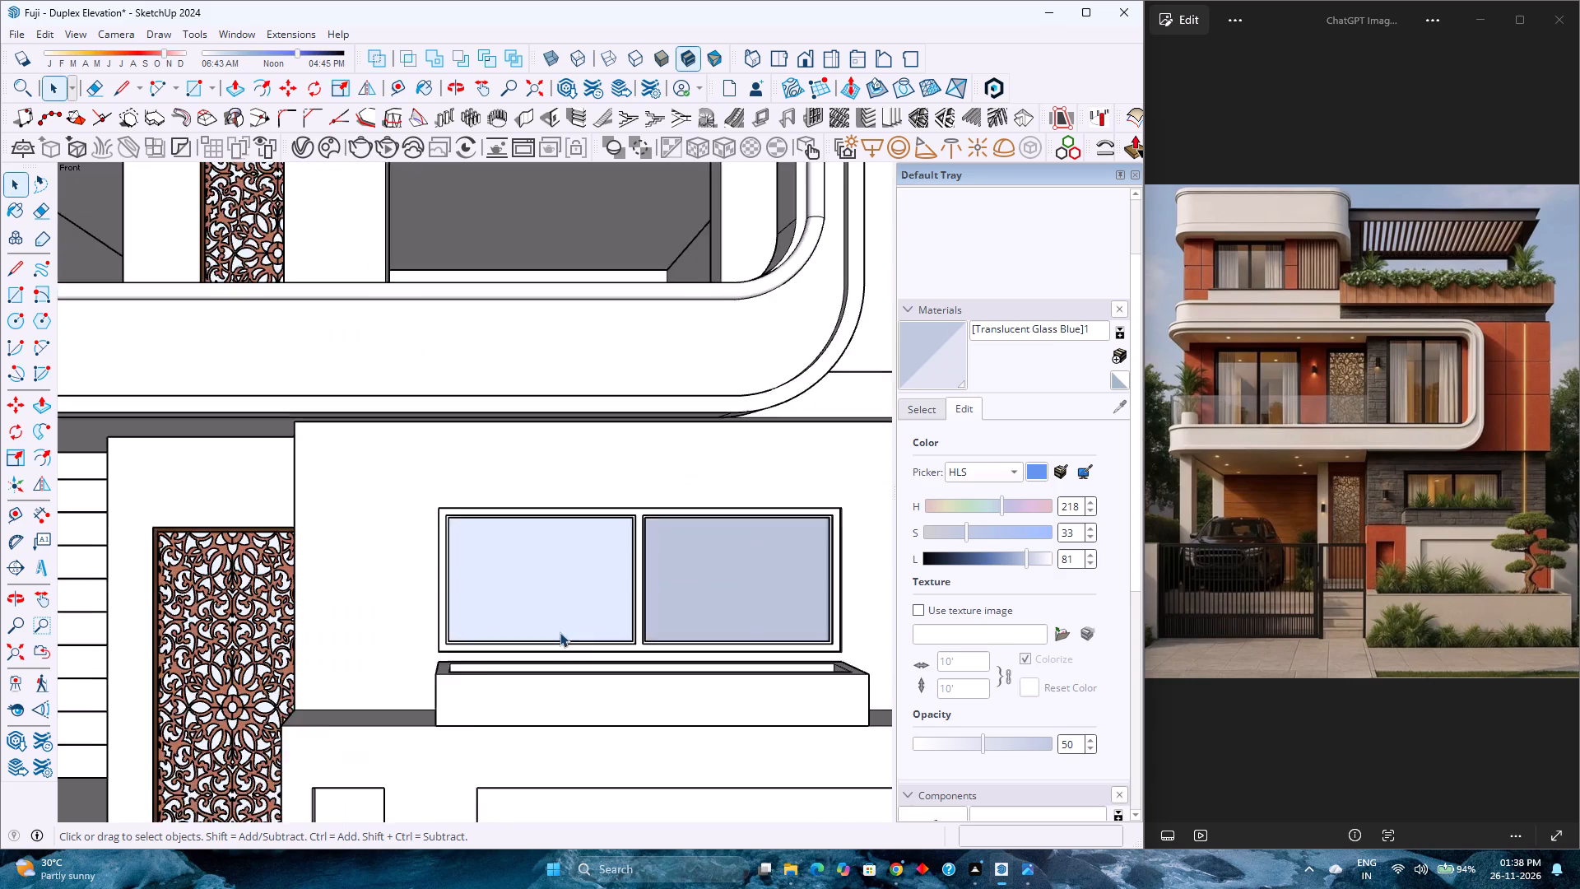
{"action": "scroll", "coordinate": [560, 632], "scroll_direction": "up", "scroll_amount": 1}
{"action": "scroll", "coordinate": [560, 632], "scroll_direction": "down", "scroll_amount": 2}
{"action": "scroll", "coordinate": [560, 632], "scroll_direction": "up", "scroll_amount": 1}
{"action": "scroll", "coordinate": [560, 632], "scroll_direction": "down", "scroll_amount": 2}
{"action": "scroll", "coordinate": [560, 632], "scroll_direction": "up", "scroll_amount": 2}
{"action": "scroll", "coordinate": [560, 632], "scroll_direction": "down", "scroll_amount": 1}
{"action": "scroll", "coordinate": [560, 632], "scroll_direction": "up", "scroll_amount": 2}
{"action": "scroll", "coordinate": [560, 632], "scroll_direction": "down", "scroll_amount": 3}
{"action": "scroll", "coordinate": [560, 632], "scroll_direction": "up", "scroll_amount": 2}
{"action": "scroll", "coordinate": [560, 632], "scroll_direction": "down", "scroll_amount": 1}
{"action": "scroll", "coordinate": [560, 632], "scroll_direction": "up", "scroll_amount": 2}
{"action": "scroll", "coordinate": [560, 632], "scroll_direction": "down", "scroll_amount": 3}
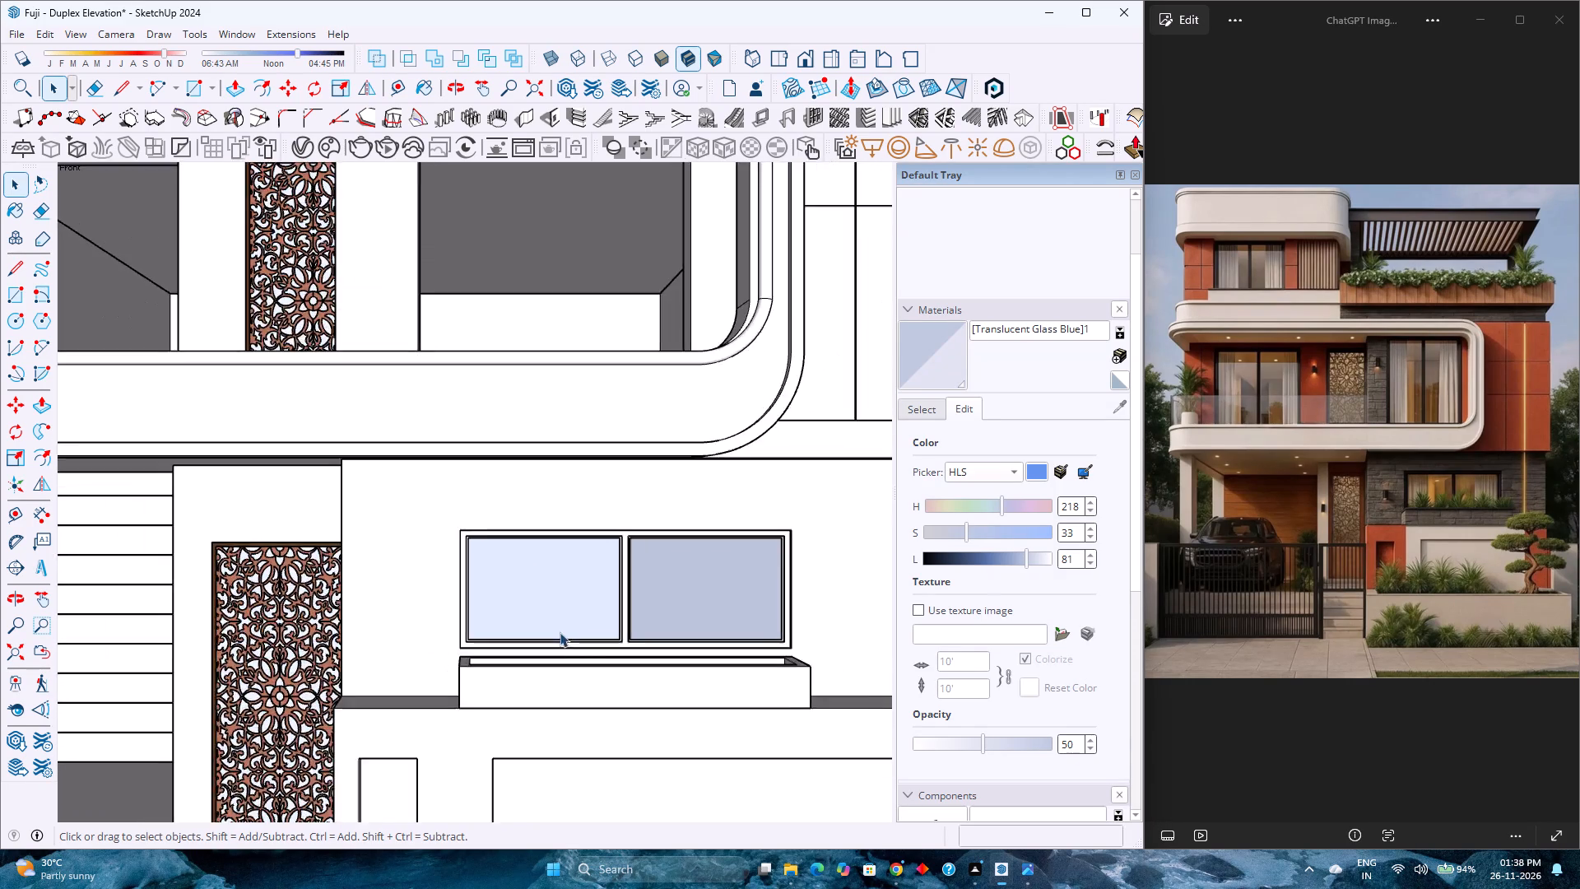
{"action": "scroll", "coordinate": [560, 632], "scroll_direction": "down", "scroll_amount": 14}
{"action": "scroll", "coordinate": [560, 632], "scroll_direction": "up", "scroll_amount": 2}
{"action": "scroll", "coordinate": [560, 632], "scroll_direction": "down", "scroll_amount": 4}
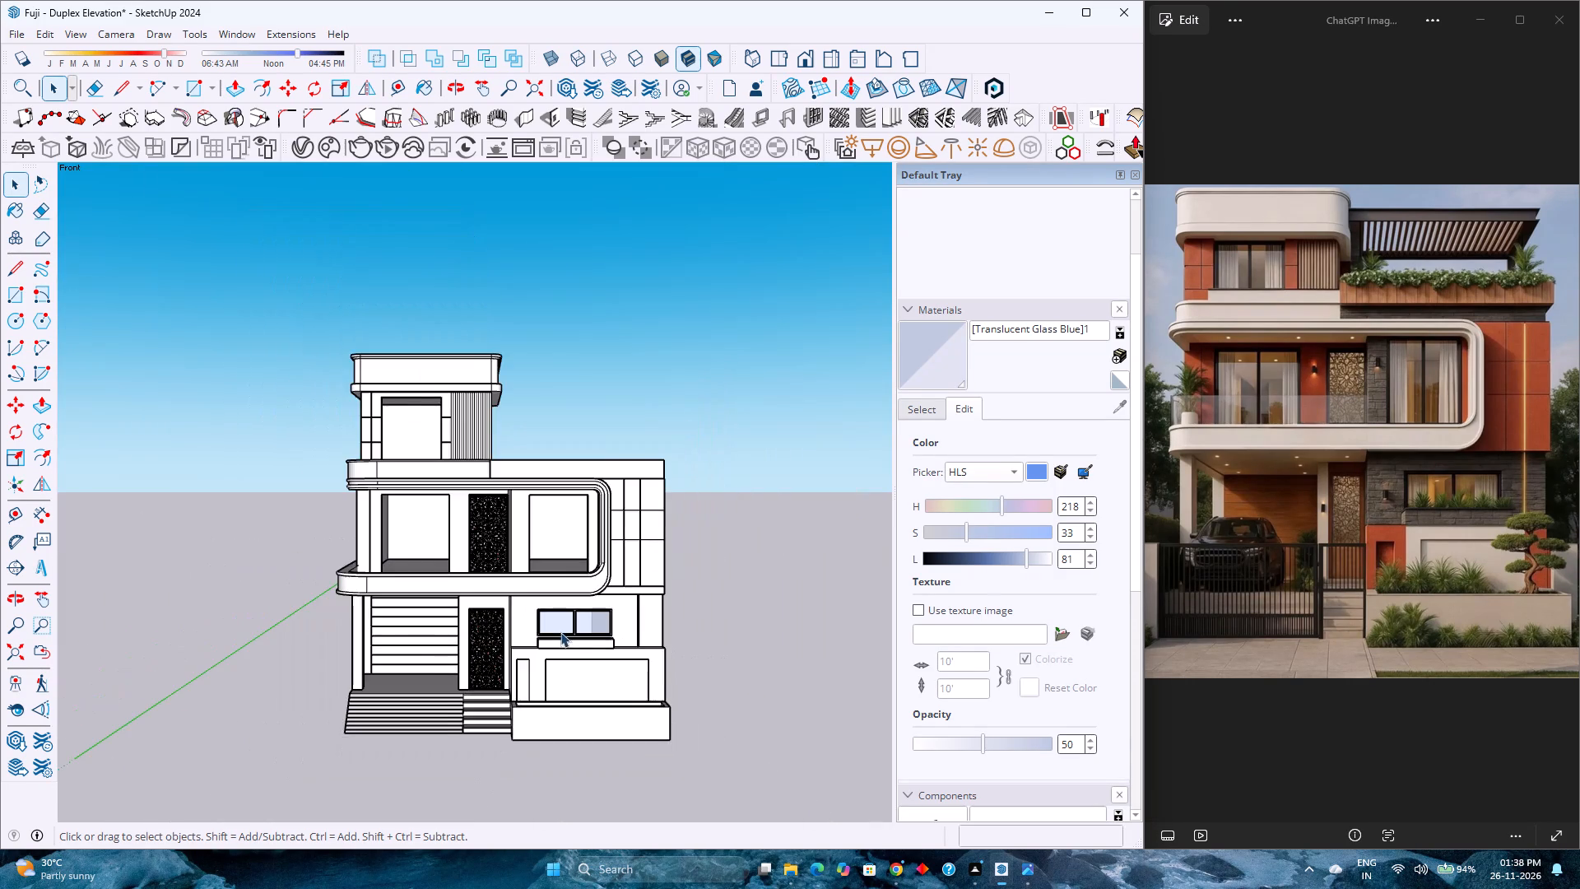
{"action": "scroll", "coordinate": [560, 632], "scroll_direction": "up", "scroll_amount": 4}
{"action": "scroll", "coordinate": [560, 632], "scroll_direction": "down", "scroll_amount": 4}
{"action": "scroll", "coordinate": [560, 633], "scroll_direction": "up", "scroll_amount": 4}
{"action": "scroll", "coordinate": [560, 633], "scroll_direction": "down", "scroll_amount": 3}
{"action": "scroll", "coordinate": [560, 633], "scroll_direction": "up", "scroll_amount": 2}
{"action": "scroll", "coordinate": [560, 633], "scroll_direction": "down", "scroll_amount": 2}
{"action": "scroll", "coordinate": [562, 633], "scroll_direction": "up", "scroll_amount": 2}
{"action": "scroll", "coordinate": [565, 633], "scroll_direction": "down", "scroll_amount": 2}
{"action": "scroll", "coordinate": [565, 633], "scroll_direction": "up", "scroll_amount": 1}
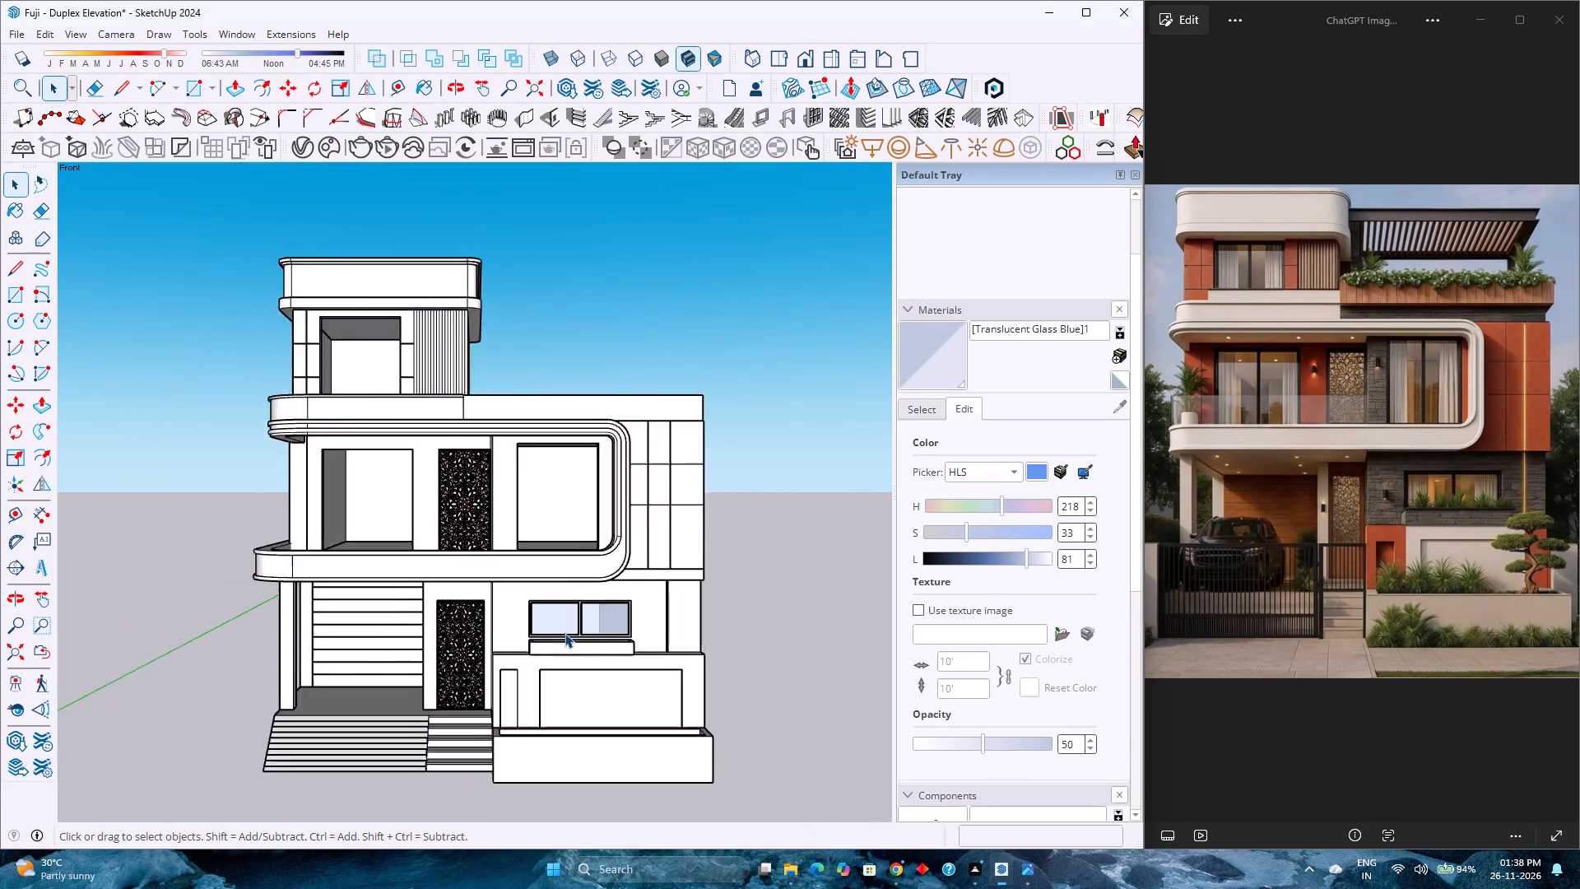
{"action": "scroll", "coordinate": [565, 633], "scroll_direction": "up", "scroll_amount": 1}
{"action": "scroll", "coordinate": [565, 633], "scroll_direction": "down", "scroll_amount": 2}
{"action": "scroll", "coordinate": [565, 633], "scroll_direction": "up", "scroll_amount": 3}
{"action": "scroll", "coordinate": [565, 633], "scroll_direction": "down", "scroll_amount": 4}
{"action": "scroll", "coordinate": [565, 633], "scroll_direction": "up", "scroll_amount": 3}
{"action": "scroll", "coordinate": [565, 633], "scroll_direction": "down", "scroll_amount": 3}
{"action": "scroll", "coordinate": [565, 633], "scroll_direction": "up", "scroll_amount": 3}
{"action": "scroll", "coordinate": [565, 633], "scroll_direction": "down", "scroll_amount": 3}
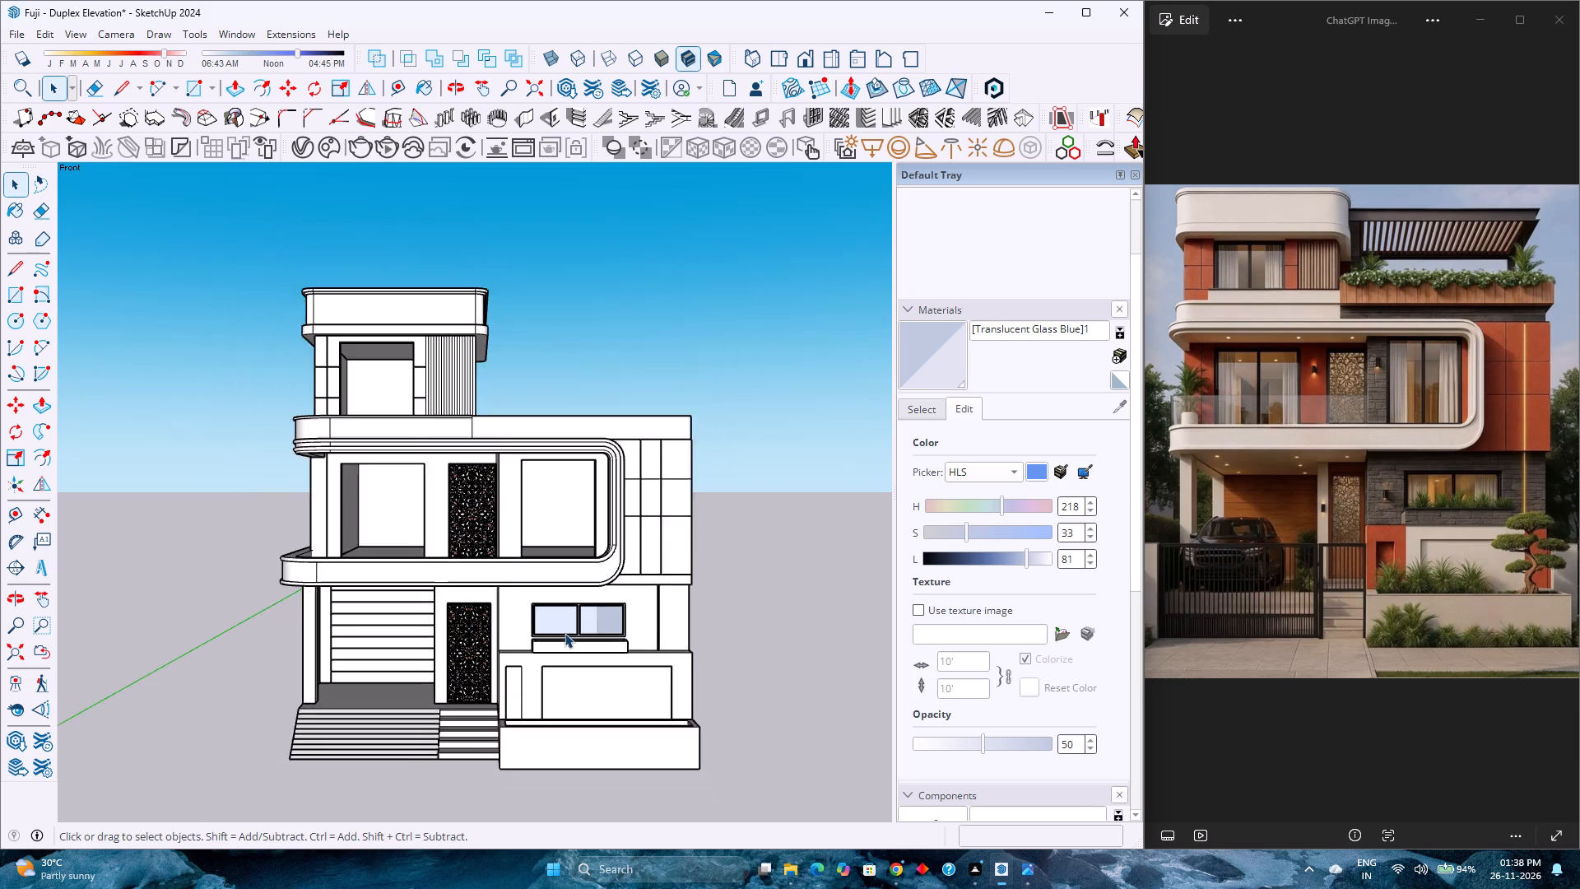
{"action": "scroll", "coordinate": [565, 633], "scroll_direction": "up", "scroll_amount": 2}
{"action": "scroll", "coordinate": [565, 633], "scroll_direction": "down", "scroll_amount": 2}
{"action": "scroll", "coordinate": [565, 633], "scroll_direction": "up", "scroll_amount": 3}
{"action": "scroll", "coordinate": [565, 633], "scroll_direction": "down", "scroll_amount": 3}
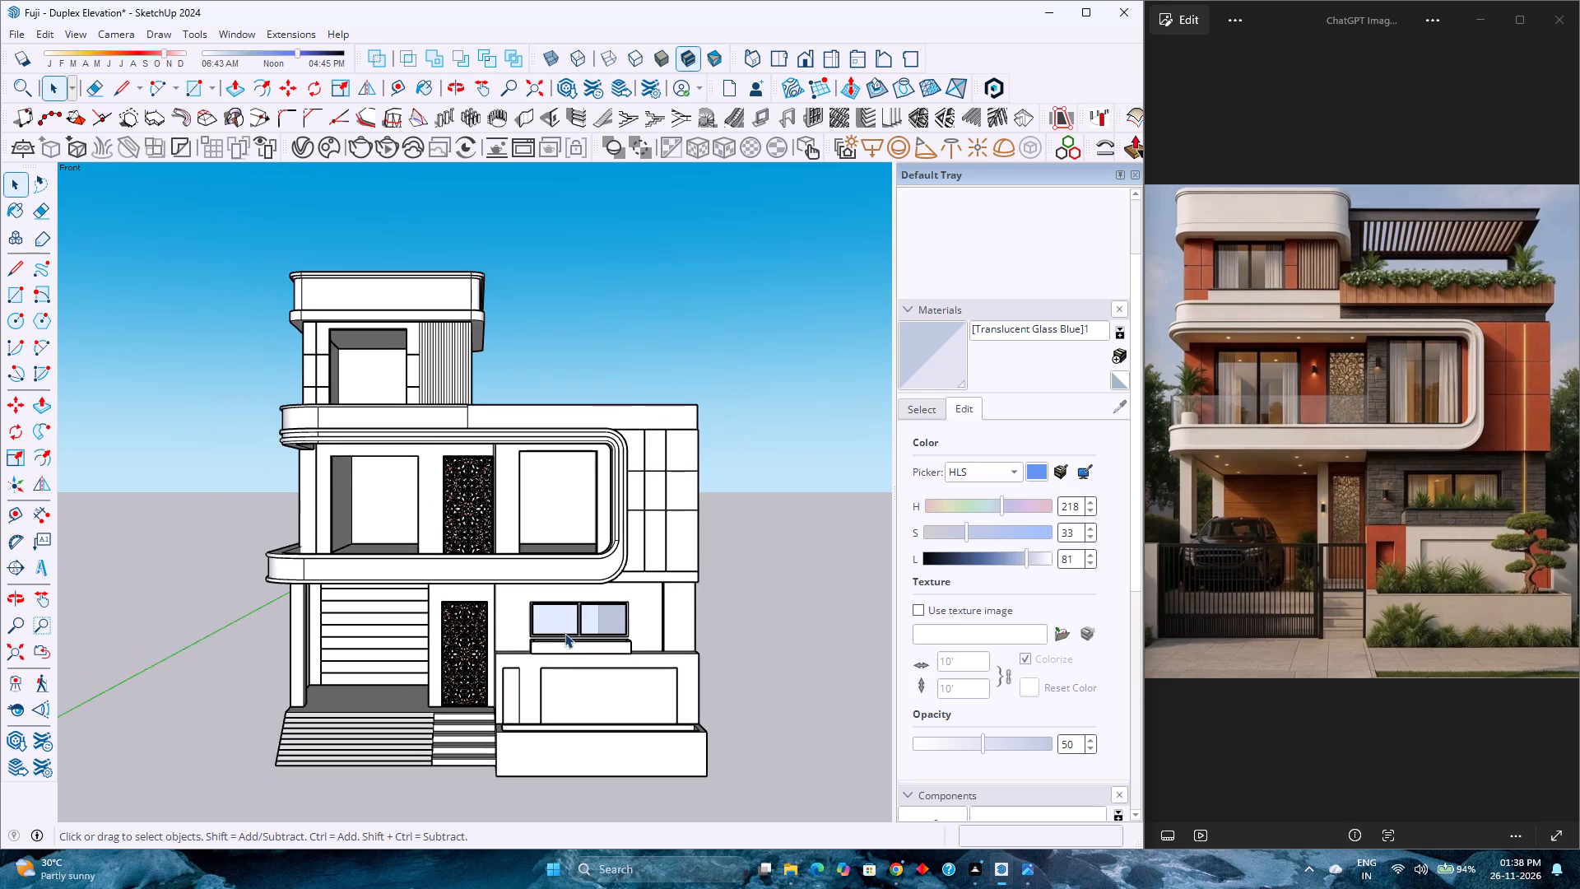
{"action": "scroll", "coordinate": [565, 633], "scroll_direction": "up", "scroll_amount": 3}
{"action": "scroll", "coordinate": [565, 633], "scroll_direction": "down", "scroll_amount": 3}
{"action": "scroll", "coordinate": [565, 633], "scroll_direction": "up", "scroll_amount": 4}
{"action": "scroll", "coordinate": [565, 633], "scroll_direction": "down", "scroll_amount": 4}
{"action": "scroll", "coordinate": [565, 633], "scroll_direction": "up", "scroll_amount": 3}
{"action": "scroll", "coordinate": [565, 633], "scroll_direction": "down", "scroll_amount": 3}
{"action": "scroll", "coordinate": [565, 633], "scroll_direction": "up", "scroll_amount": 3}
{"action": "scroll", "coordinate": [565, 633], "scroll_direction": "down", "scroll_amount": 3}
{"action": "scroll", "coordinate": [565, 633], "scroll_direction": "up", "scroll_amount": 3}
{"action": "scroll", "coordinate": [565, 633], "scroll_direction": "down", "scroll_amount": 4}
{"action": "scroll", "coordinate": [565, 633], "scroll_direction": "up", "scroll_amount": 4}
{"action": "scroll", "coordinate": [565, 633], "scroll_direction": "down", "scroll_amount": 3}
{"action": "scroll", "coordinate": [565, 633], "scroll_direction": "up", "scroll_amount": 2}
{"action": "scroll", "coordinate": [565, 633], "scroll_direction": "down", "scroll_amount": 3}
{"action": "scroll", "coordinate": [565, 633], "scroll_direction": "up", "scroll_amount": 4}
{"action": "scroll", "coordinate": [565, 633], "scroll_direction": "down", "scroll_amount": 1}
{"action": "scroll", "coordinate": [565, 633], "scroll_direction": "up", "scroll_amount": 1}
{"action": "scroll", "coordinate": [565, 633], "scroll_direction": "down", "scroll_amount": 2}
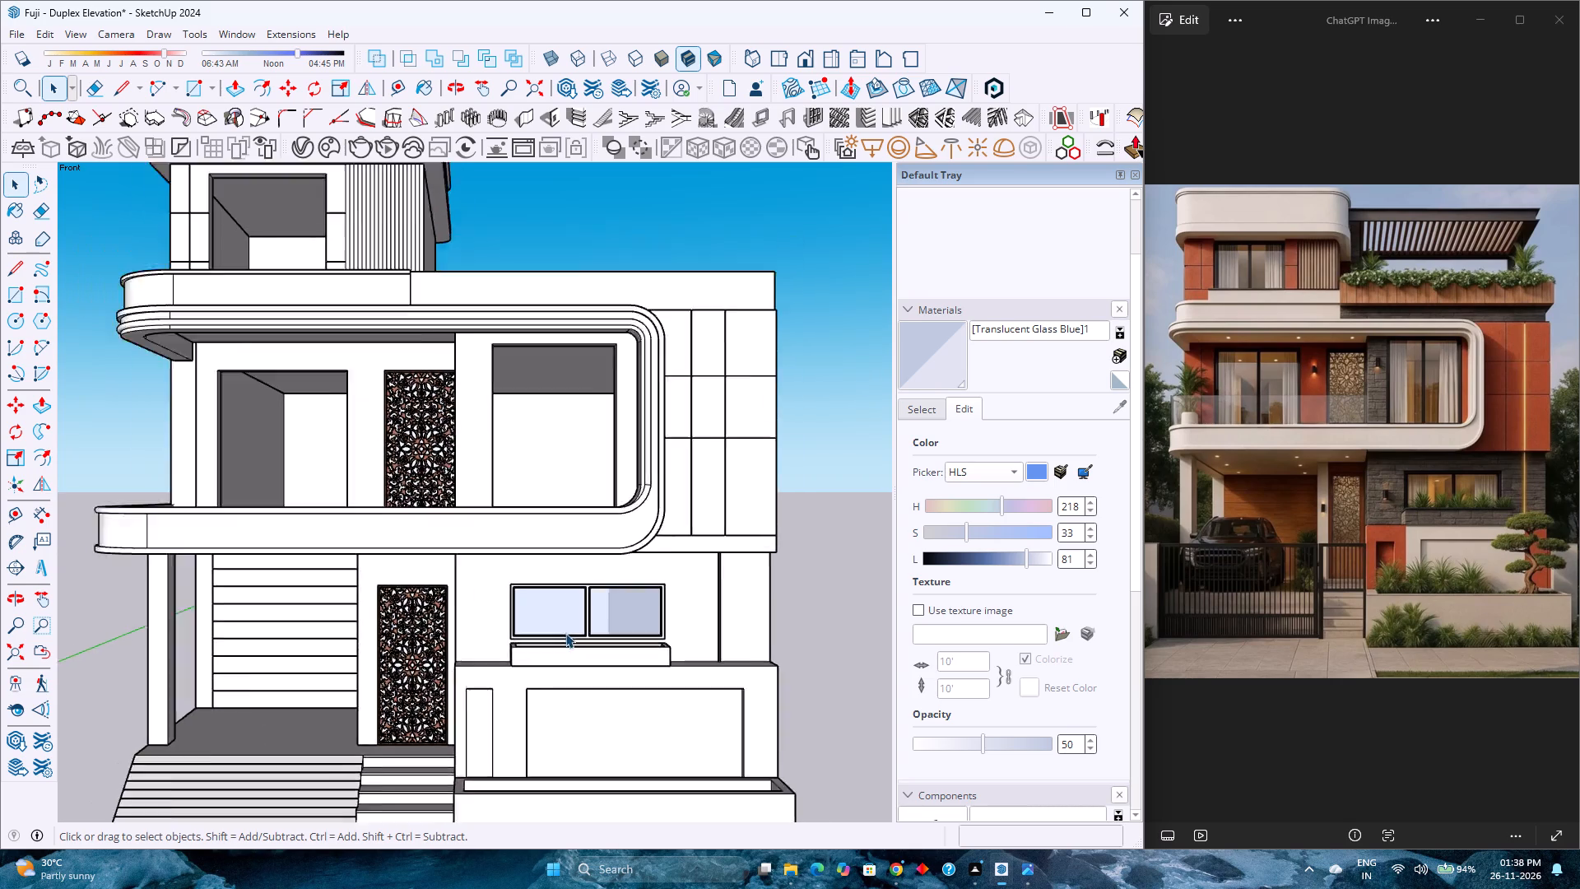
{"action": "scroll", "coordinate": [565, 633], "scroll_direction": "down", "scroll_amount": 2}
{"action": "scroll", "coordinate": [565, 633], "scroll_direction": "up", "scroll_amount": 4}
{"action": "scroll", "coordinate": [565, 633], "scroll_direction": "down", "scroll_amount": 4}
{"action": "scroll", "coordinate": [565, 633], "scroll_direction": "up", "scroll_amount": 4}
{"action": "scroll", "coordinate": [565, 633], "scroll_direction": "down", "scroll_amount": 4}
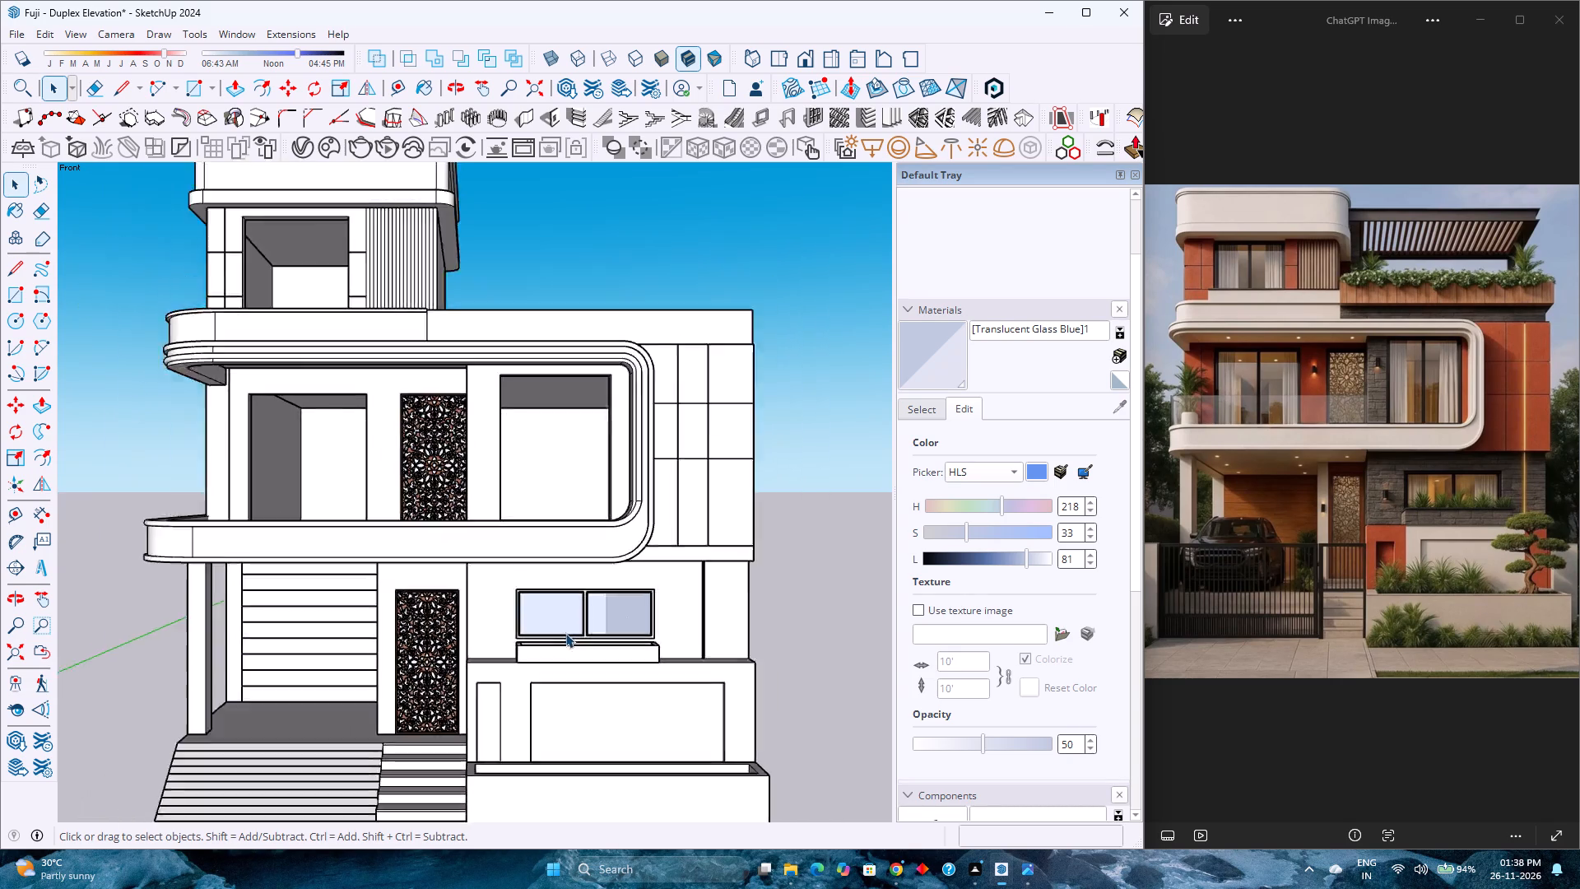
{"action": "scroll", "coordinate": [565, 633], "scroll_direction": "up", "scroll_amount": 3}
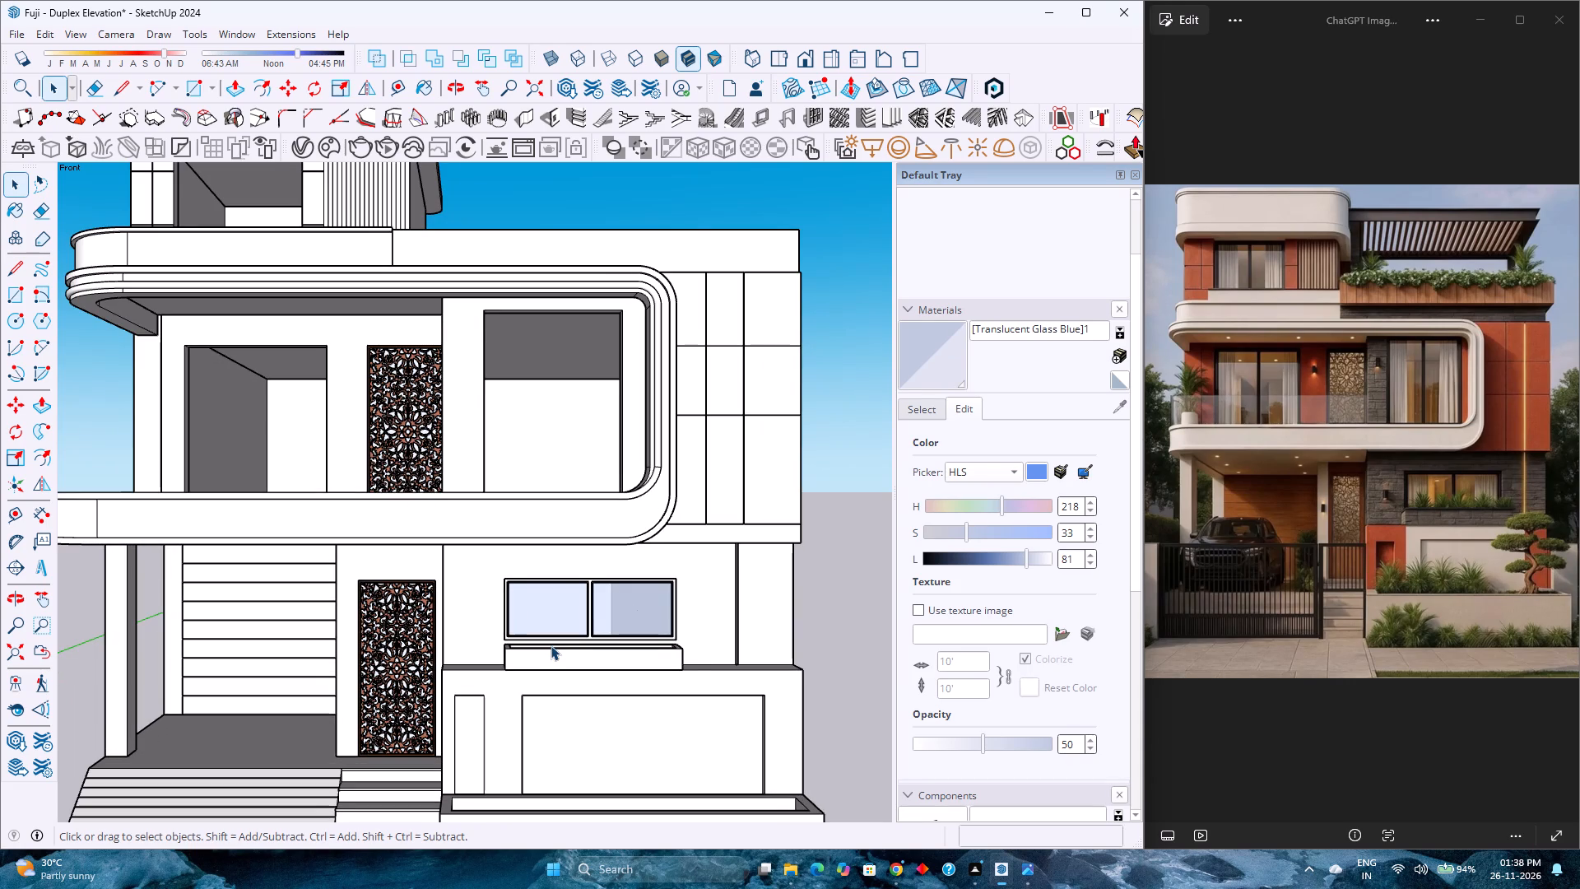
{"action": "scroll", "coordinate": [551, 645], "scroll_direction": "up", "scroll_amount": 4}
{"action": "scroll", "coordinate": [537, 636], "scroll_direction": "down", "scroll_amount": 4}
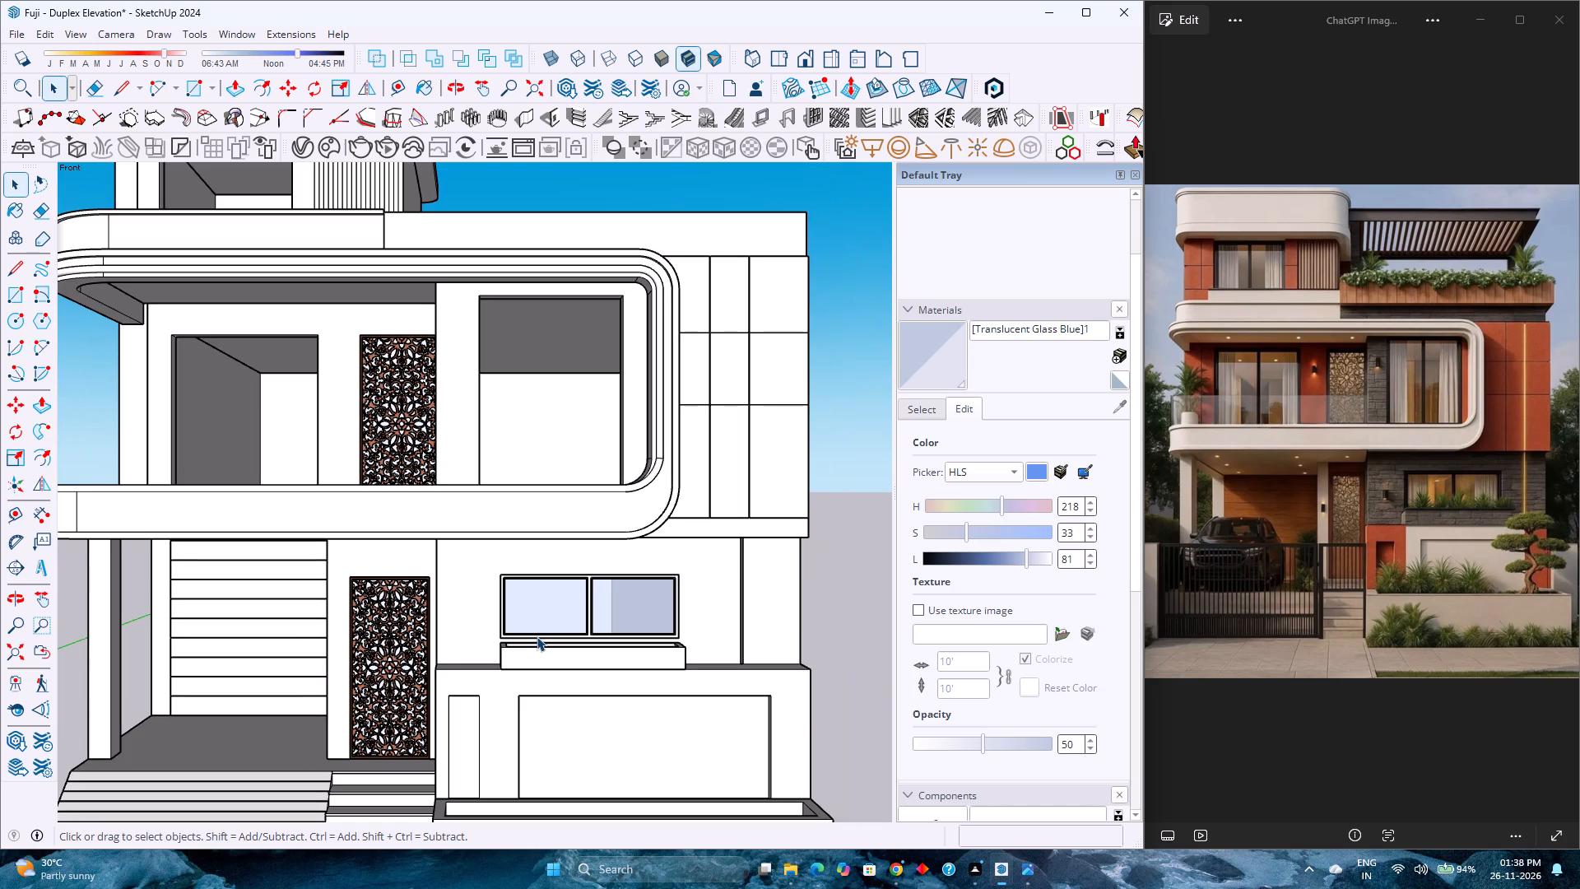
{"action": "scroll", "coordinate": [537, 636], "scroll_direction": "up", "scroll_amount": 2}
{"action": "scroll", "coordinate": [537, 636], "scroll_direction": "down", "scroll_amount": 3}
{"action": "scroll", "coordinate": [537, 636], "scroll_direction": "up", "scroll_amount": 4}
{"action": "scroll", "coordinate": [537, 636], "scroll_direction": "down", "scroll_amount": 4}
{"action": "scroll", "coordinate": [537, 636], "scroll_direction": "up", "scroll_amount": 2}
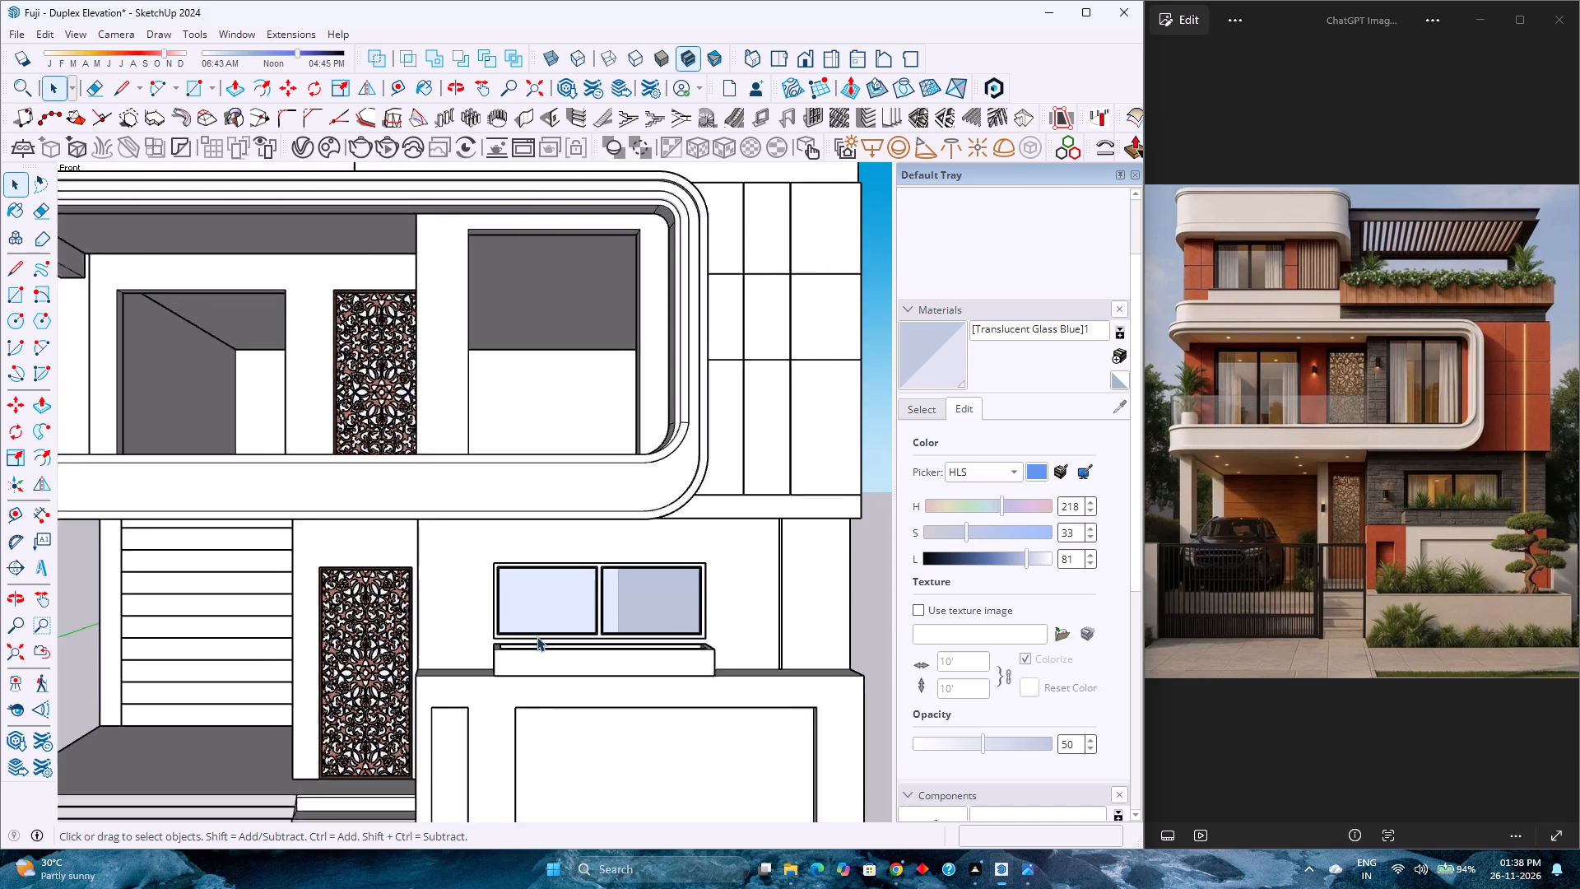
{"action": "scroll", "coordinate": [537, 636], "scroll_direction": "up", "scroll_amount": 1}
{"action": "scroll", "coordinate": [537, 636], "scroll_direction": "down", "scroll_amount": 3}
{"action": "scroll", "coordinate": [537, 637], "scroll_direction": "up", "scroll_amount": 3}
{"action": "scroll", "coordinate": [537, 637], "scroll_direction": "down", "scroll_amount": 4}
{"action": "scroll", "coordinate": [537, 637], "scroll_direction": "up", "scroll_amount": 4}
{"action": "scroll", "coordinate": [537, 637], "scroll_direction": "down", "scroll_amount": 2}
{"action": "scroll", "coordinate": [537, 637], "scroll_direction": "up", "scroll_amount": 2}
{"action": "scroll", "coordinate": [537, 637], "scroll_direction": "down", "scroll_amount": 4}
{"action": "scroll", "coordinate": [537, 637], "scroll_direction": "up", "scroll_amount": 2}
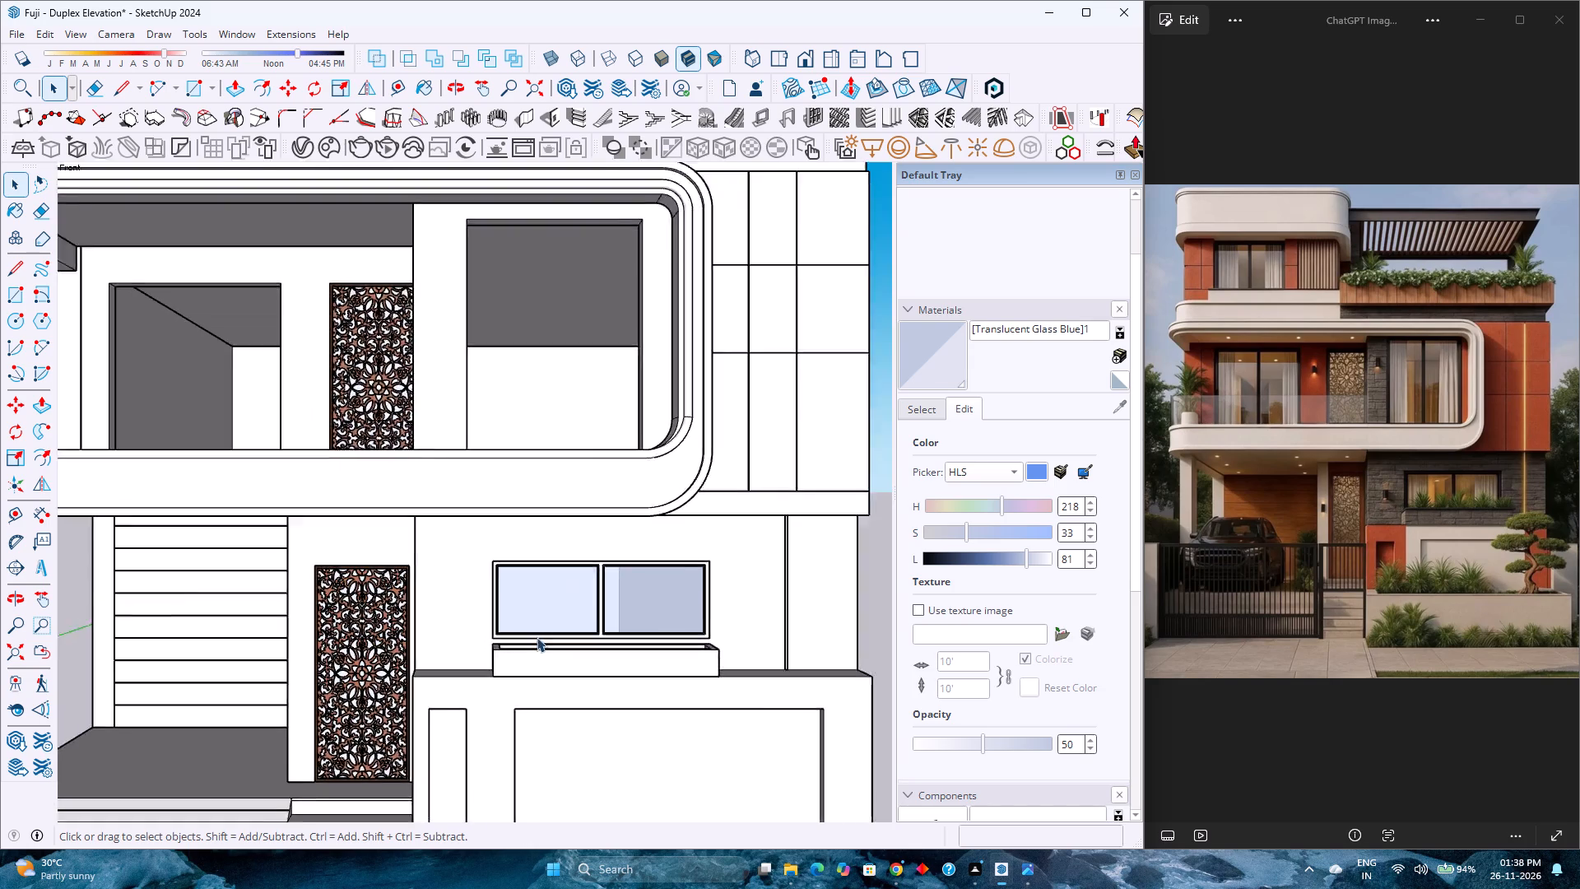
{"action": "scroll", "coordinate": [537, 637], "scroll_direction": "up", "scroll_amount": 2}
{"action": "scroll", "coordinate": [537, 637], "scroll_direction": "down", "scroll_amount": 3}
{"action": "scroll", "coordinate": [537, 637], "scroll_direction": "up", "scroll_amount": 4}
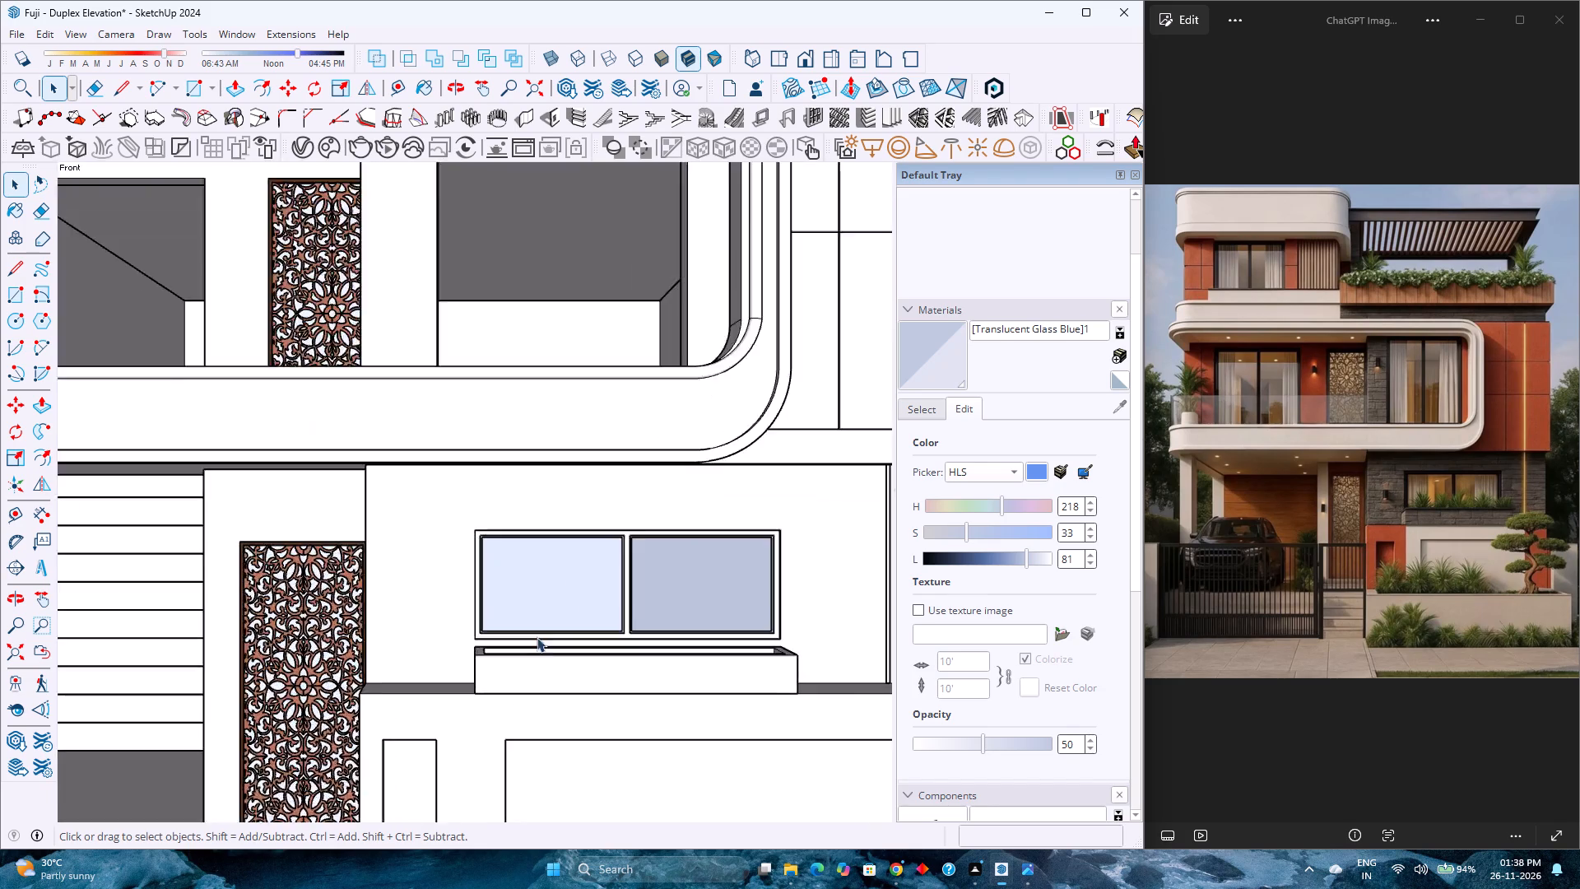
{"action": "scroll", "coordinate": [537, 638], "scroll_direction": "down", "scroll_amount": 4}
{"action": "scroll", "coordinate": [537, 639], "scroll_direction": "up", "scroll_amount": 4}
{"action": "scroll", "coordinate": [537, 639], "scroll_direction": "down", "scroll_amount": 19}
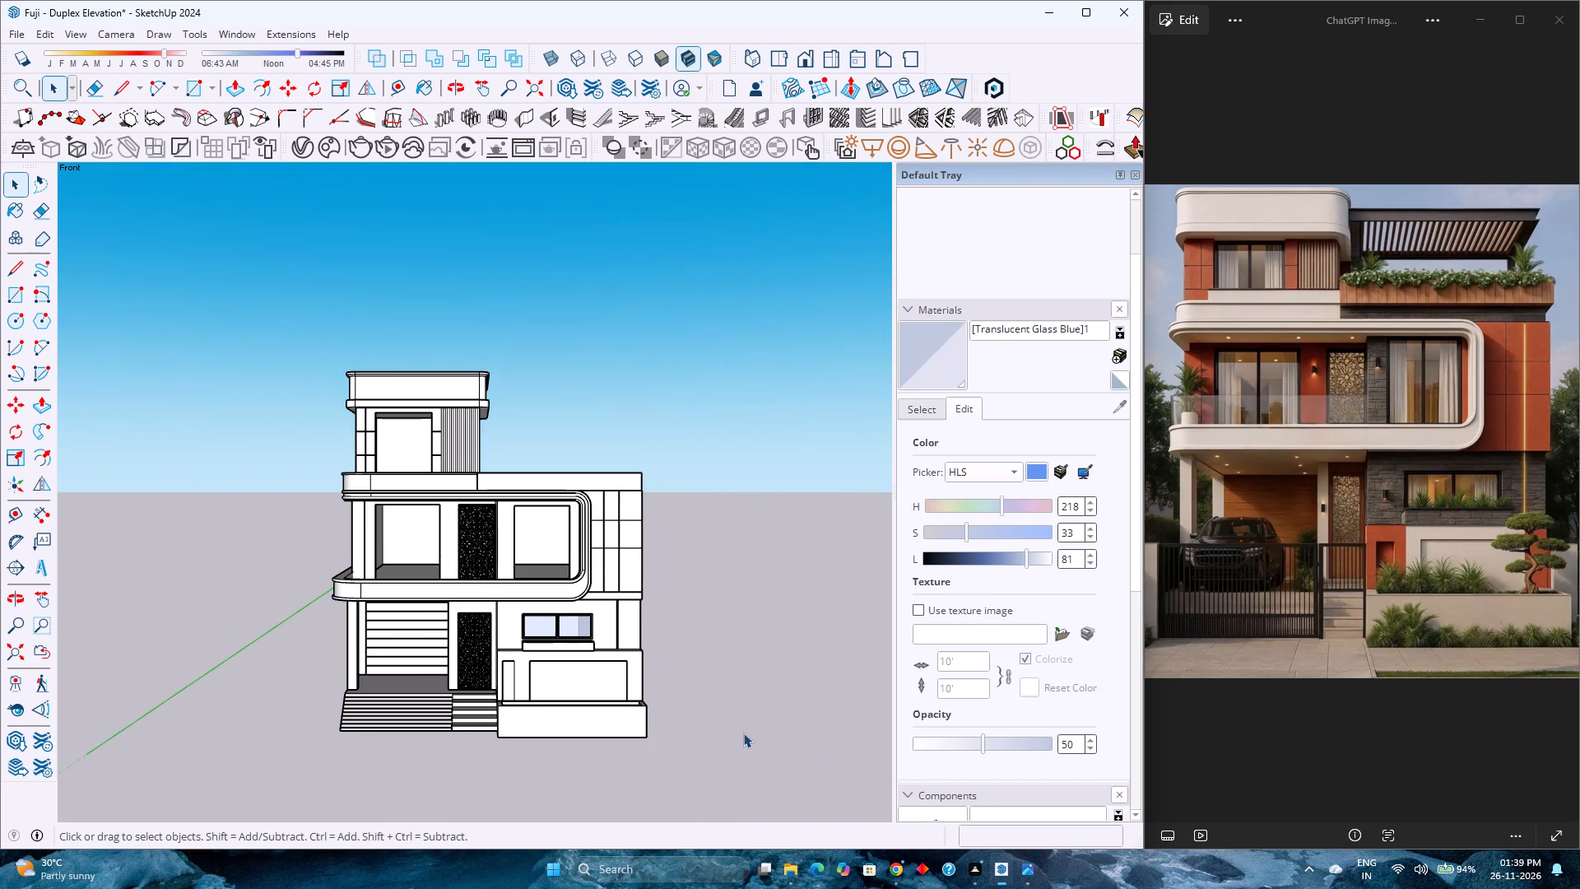
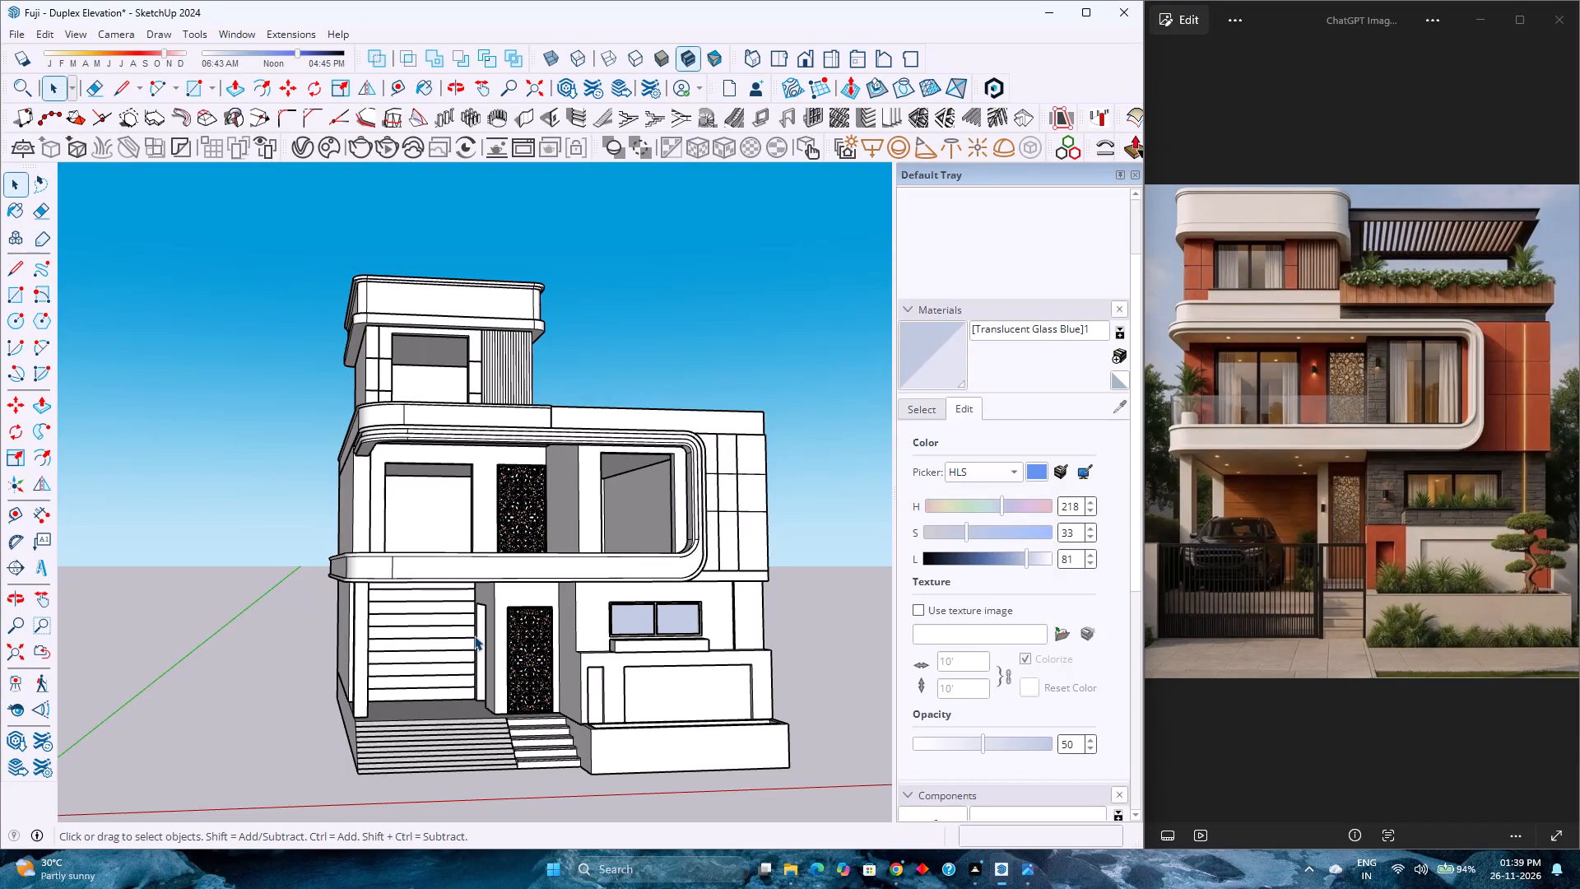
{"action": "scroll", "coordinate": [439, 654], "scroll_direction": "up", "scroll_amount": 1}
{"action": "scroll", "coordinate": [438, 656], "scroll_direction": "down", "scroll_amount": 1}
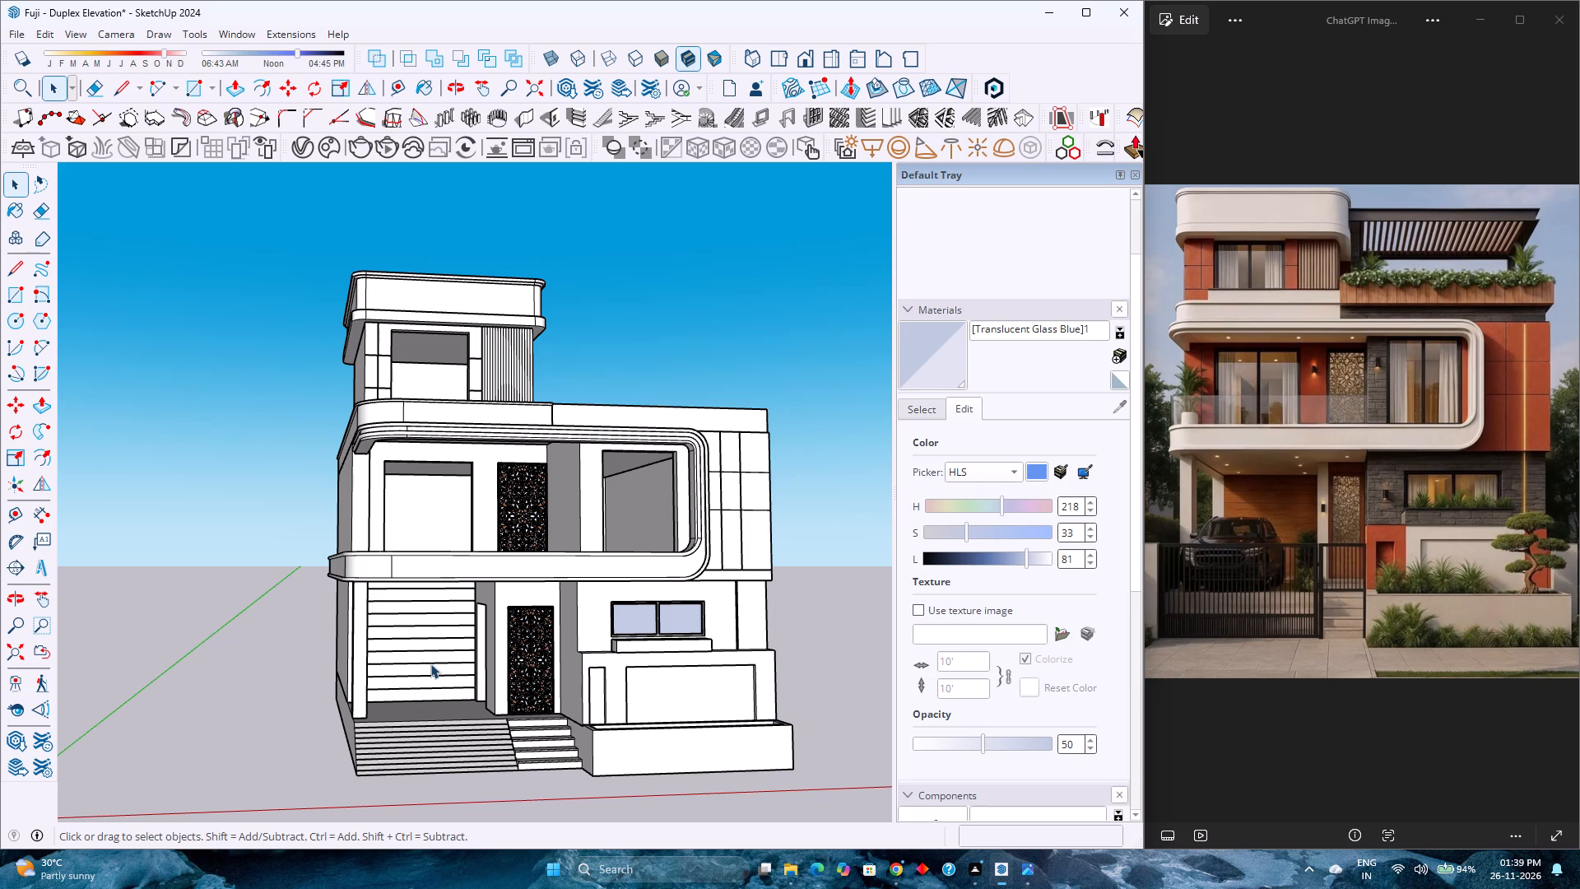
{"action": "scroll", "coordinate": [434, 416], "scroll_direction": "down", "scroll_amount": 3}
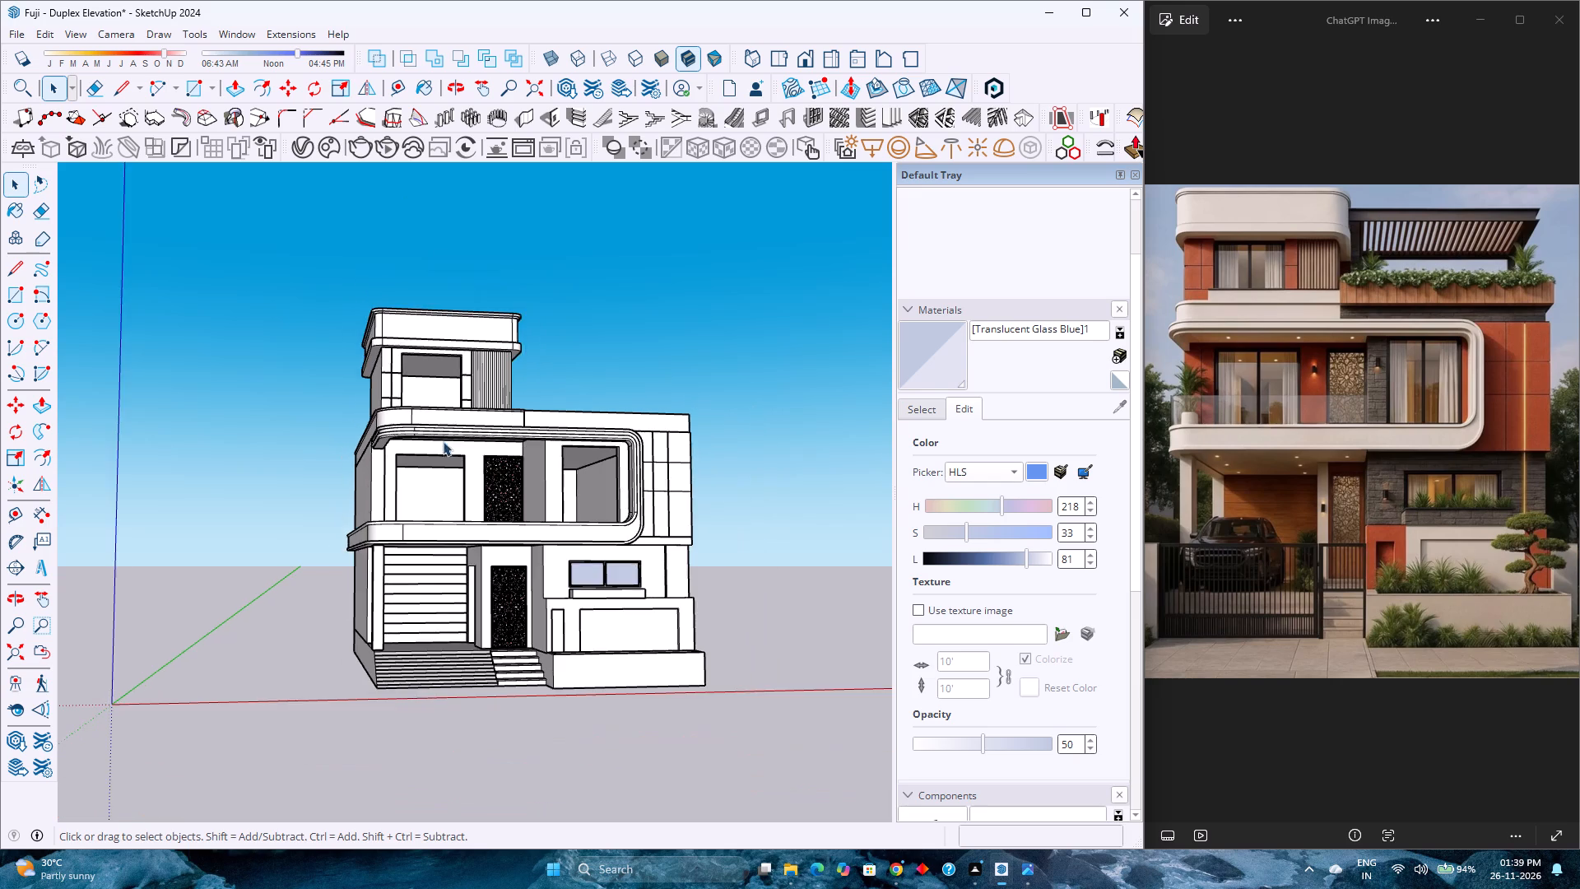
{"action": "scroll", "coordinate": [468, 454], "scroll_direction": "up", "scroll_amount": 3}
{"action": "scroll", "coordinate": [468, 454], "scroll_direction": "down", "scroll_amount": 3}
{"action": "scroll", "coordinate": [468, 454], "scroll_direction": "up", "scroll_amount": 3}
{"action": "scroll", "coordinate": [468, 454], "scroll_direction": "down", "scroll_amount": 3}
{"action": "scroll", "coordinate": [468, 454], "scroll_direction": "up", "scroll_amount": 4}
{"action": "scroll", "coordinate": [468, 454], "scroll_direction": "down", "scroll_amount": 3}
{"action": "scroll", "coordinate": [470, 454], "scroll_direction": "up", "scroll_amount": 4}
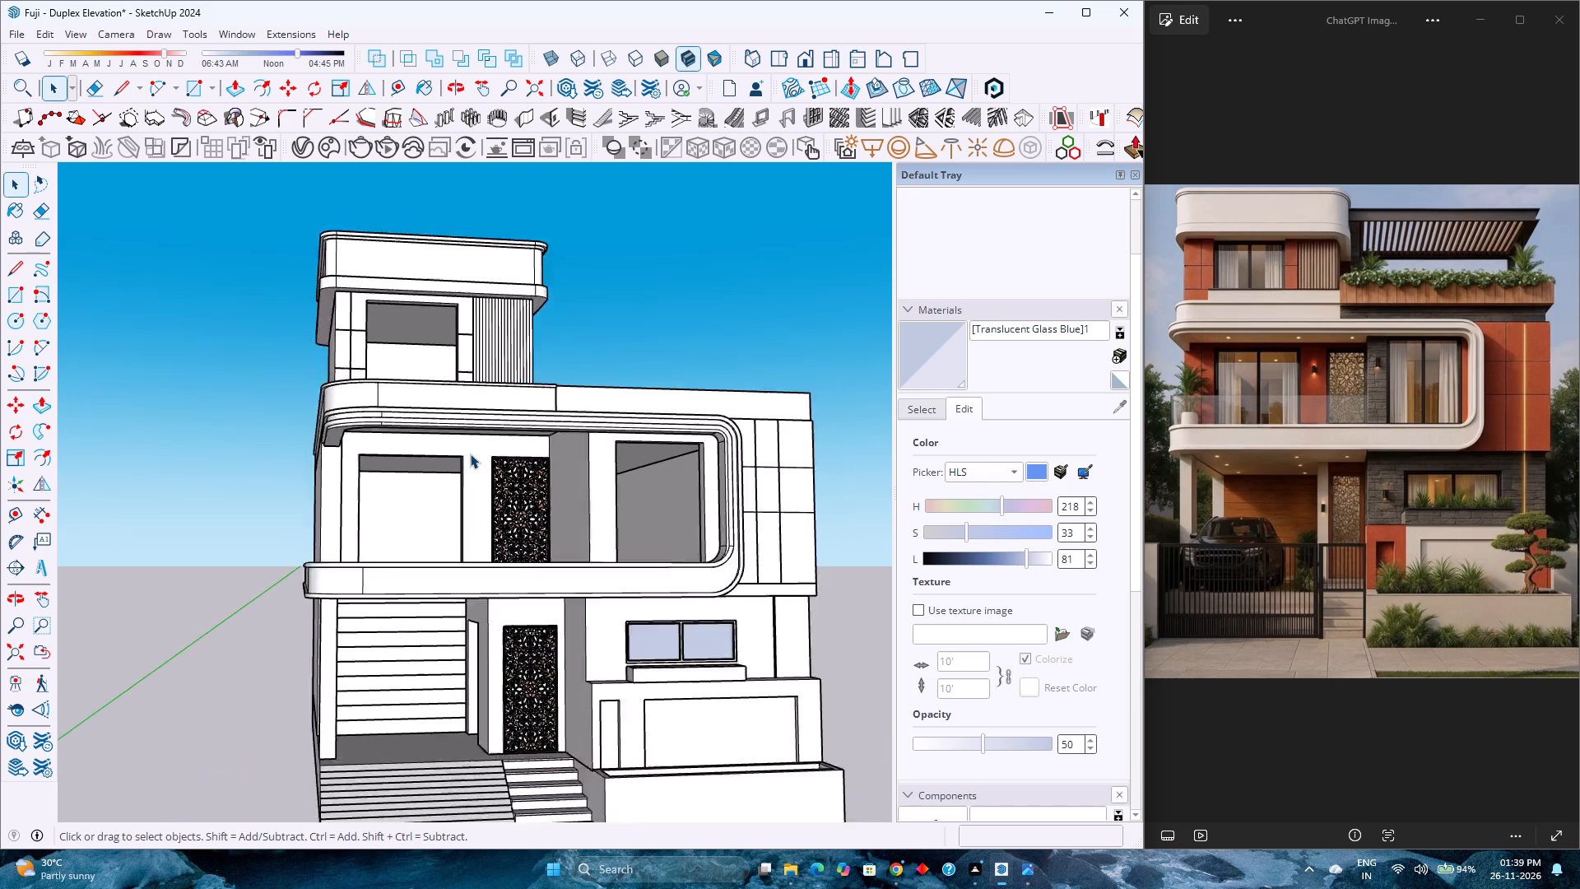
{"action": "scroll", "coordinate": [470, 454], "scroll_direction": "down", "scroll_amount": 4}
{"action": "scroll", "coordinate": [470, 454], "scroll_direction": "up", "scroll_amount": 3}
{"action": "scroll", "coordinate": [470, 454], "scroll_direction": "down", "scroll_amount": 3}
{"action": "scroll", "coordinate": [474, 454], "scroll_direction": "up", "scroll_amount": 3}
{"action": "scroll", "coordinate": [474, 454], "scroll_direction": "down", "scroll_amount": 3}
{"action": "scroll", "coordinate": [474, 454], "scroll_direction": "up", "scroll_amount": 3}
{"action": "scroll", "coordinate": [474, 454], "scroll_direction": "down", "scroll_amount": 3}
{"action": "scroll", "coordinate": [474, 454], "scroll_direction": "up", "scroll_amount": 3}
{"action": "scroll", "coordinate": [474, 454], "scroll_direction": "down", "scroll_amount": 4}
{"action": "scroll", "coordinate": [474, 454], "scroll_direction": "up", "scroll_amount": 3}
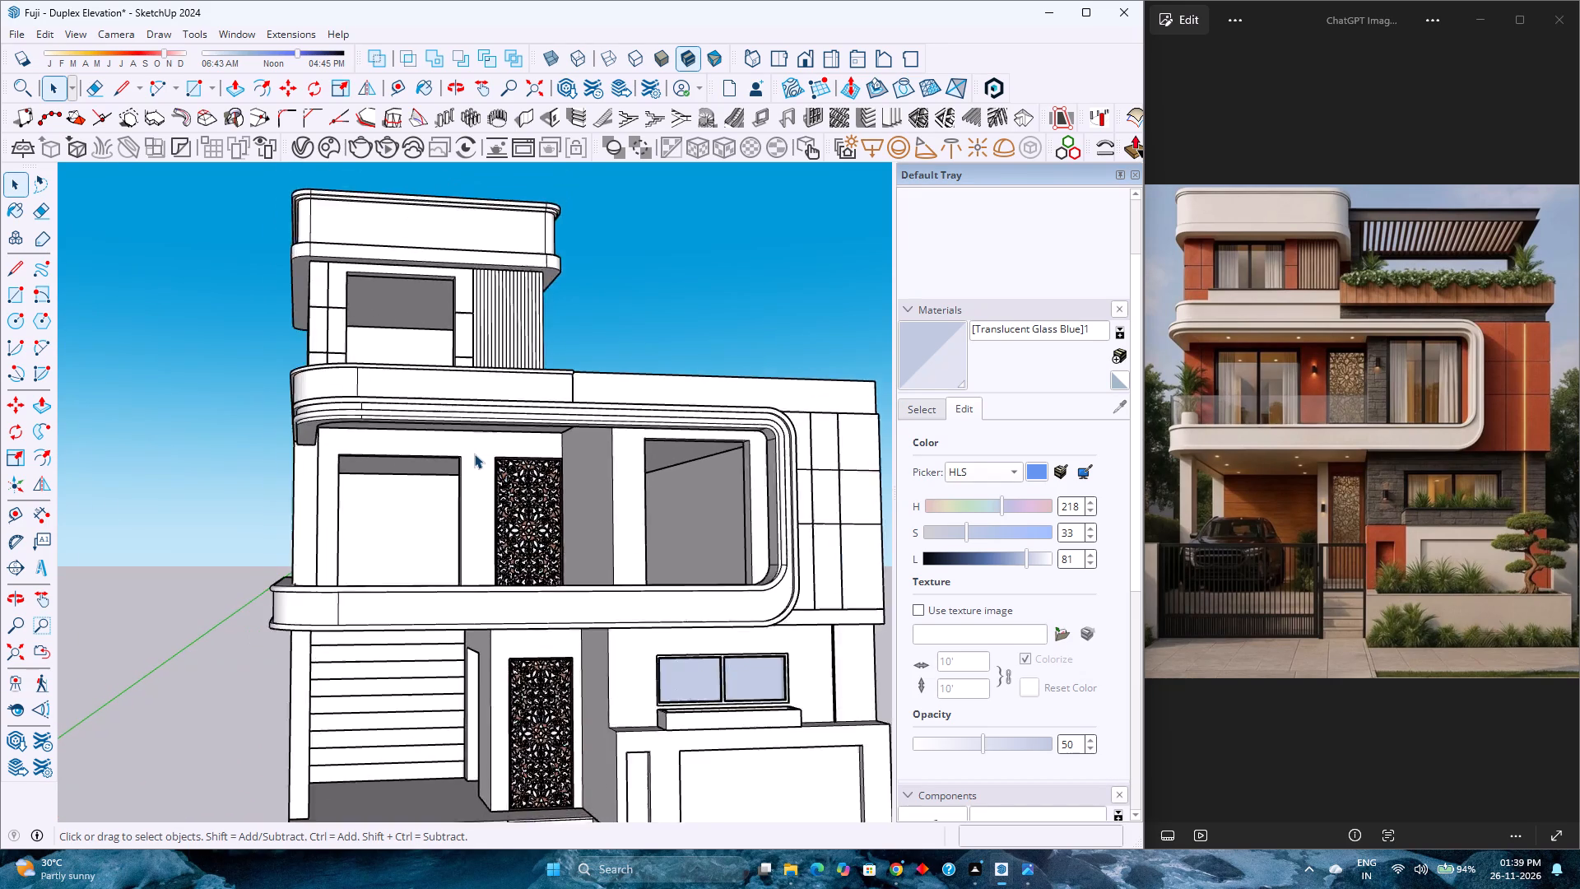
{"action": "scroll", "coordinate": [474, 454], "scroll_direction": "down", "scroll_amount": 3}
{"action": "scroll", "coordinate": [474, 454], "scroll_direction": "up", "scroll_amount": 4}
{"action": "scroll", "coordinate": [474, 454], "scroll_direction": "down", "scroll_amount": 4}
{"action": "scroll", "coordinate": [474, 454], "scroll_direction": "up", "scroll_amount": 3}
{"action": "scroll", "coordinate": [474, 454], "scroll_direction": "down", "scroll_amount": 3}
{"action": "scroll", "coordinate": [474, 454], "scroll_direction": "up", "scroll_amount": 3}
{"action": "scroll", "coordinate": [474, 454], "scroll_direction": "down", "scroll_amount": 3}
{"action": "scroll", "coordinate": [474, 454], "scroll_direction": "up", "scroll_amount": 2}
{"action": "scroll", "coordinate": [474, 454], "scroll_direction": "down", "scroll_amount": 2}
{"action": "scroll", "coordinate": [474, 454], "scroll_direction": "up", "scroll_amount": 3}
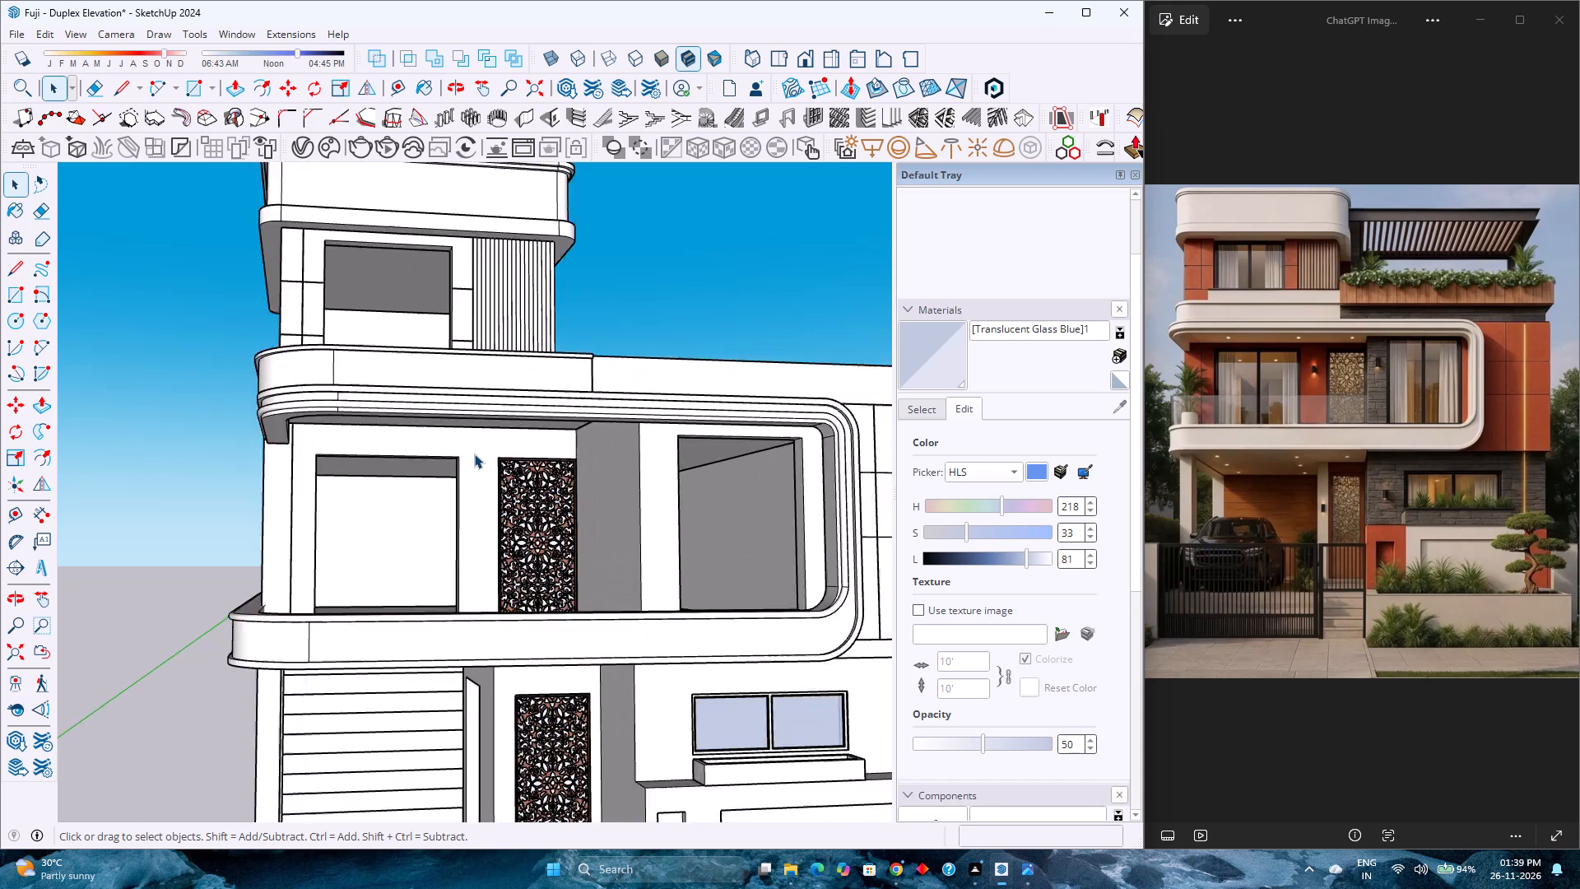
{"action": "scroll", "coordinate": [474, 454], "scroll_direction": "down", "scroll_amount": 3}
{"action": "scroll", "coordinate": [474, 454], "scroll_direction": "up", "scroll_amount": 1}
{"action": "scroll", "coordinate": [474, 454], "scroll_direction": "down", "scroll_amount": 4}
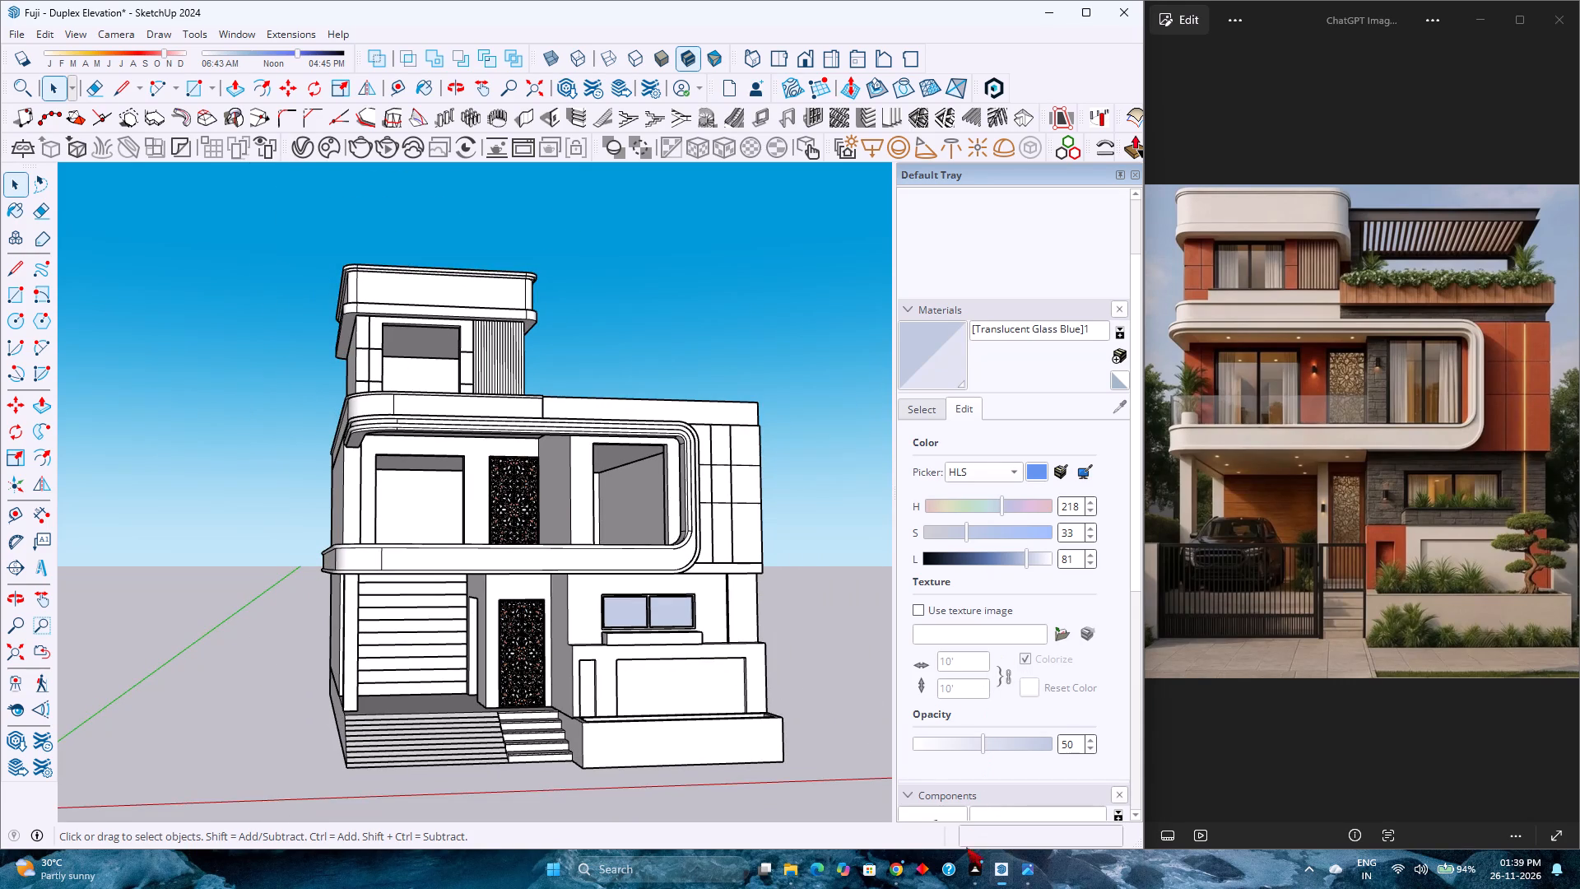
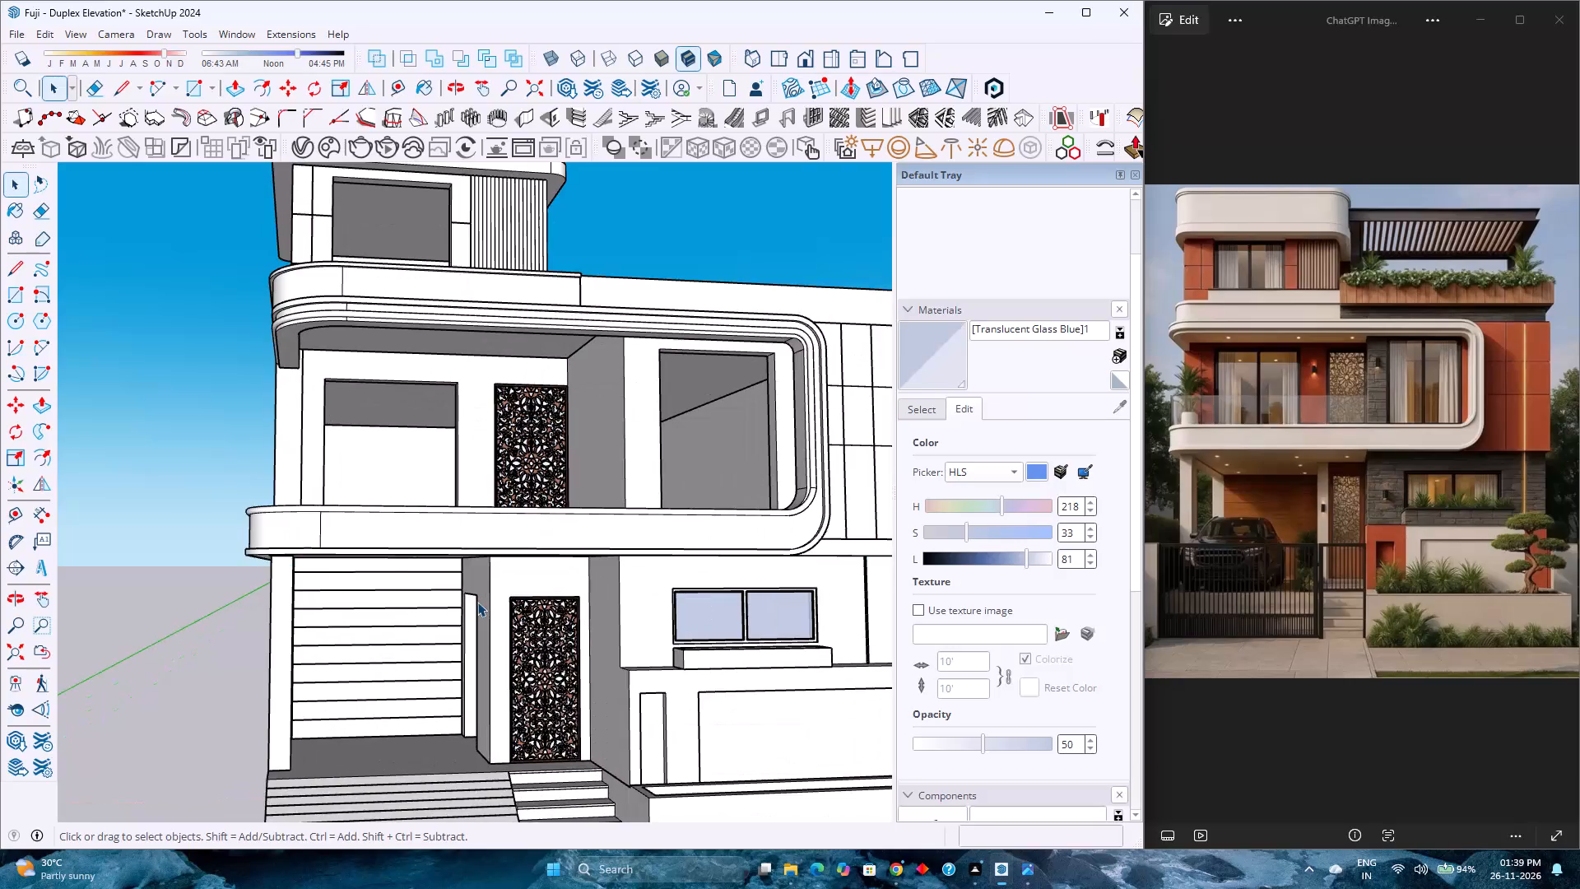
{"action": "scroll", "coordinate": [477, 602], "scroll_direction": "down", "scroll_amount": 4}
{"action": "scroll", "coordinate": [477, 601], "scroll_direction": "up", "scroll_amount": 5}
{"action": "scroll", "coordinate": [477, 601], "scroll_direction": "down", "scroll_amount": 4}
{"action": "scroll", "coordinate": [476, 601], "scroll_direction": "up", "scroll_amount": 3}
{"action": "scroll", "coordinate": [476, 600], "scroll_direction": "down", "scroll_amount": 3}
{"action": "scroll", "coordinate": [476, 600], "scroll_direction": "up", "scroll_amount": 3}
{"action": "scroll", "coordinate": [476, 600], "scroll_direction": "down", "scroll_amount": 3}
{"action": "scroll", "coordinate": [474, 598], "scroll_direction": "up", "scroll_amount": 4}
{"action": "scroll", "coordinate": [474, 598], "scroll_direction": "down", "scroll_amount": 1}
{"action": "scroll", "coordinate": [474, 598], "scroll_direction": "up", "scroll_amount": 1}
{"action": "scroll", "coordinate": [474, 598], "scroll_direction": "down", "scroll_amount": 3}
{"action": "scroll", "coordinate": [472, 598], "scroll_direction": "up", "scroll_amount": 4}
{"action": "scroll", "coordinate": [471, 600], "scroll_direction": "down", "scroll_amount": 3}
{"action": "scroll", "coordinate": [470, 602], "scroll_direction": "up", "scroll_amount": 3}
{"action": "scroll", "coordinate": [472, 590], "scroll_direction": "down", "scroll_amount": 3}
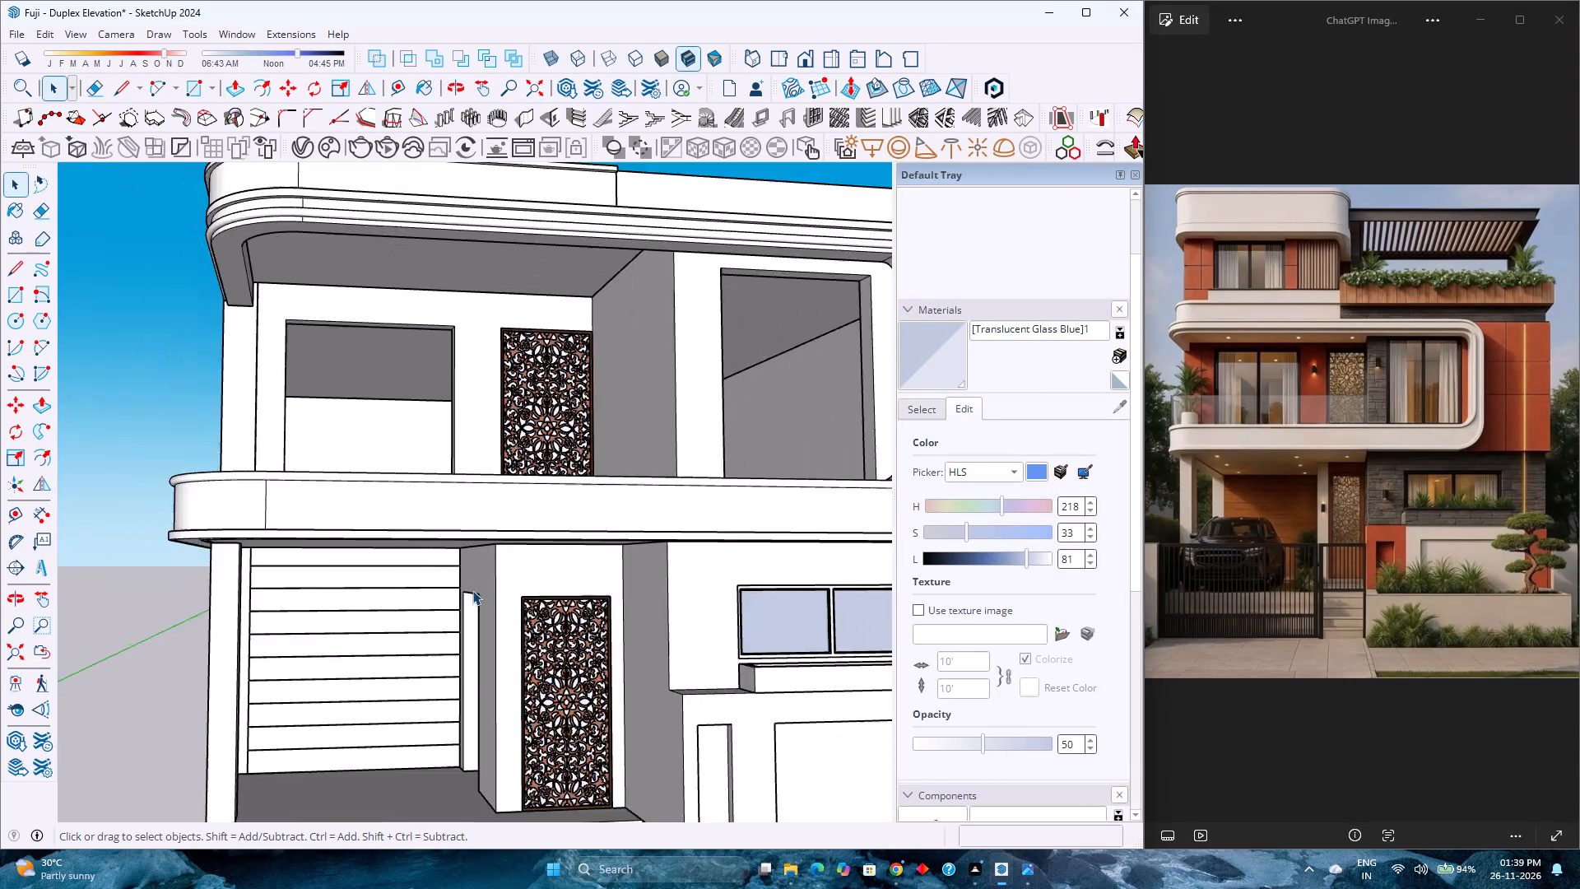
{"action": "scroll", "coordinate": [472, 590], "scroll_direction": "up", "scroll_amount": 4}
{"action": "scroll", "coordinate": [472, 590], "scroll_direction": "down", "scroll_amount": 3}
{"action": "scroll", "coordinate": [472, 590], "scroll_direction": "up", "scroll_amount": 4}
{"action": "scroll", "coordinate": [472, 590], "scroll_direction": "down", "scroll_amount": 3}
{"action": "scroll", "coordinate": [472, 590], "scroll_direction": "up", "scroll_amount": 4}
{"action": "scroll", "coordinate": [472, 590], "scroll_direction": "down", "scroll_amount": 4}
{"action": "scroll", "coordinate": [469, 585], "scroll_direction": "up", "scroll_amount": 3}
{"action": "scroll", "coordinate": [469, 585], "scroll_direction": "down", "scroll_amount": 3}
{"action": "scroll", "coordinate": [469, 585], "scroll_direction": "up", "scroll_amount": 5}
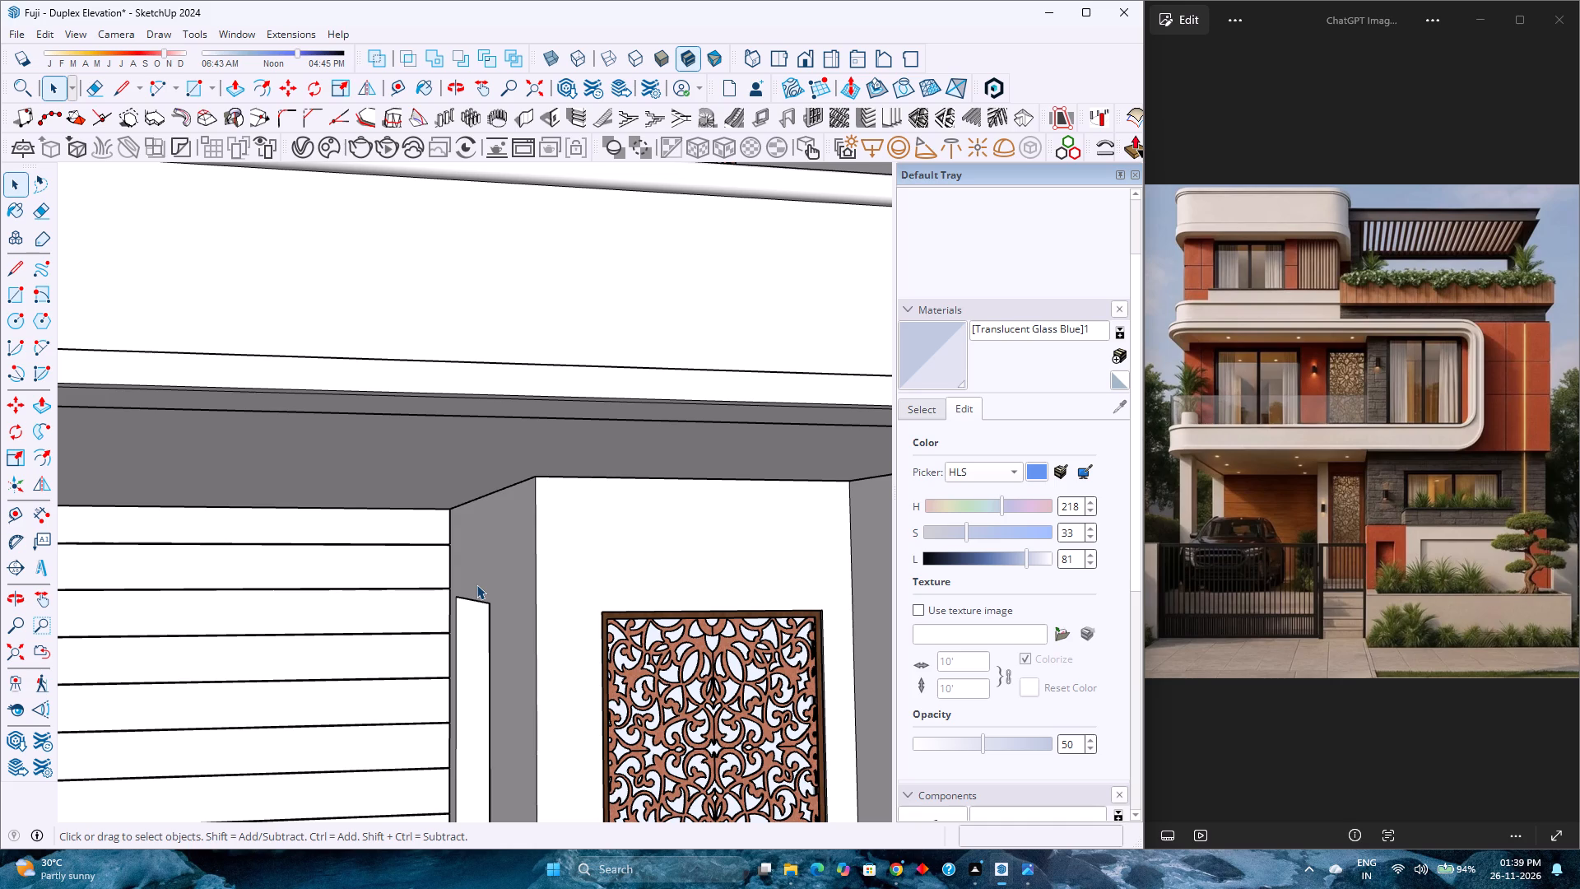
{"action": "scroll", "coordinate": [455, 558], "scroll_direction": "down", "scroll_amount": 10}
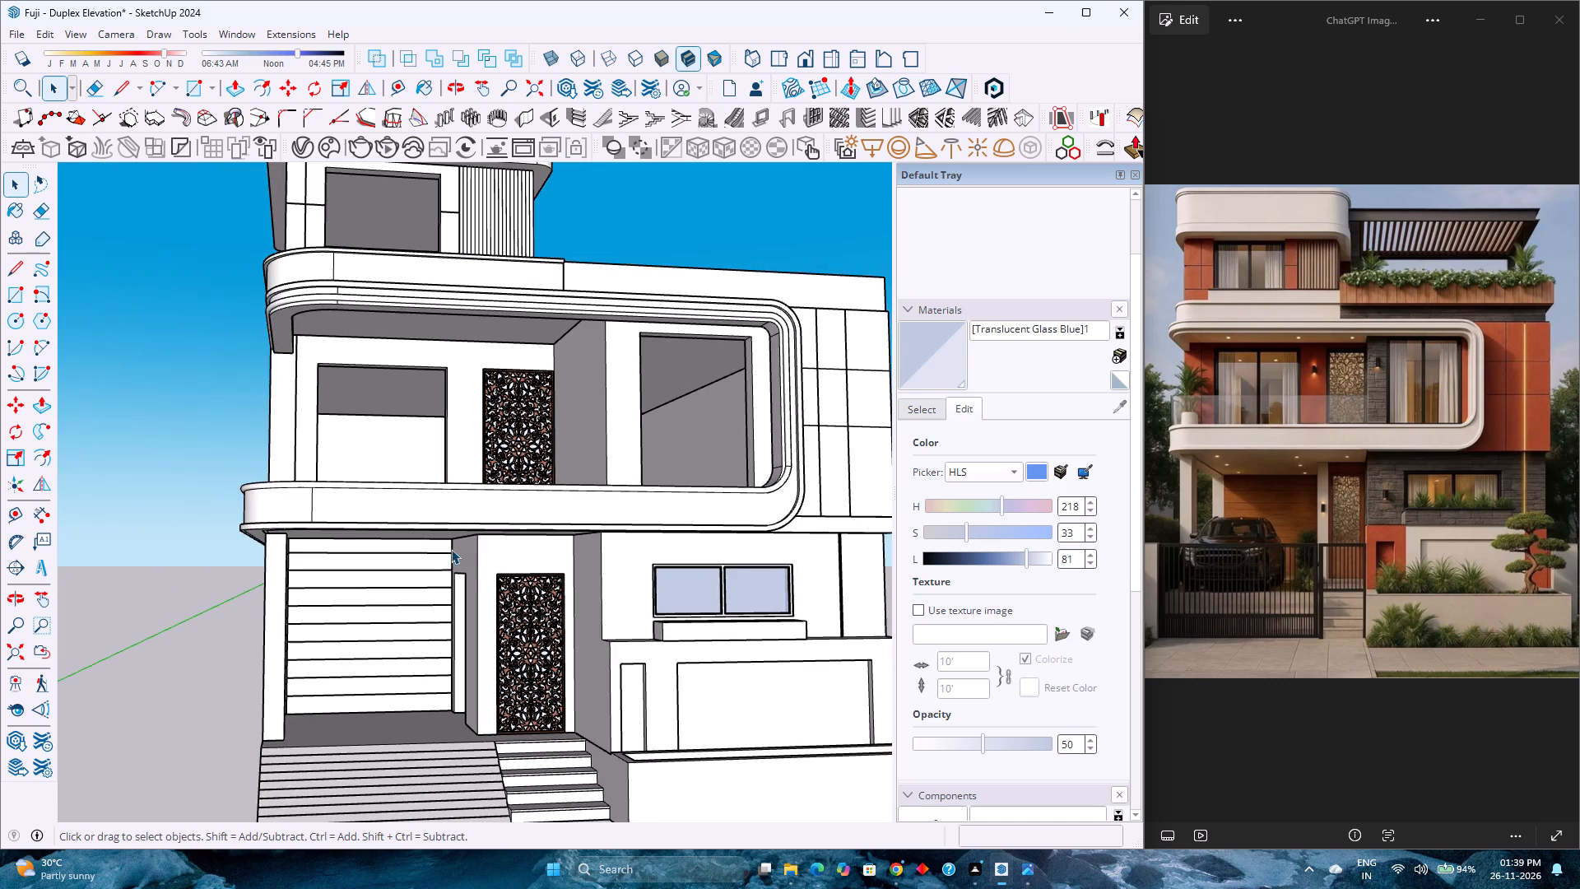
Examine the roof terrace, the tower room and the upper facade from above and from the front.
{"action": "scroll", "coordinate": [563, 495], "scroll_direction": "up", "scroll_amount": 3}
{"action": "scroll", "coordinate": [501, 447], "scroll_direction": "down", "scroll_amount": 3}
{"action": "scroll", "coordinate": [494, 435], "scroll_direction": "up", "scroll_amount": 1}
{"action": "middle_click_drag", "start_coordinate": [493, 432], "coordinate": [392, 584]}
{"action": "scroll", "coordinate": [392, 584], "scroll_direction": "down", "scroll_amount": 3}
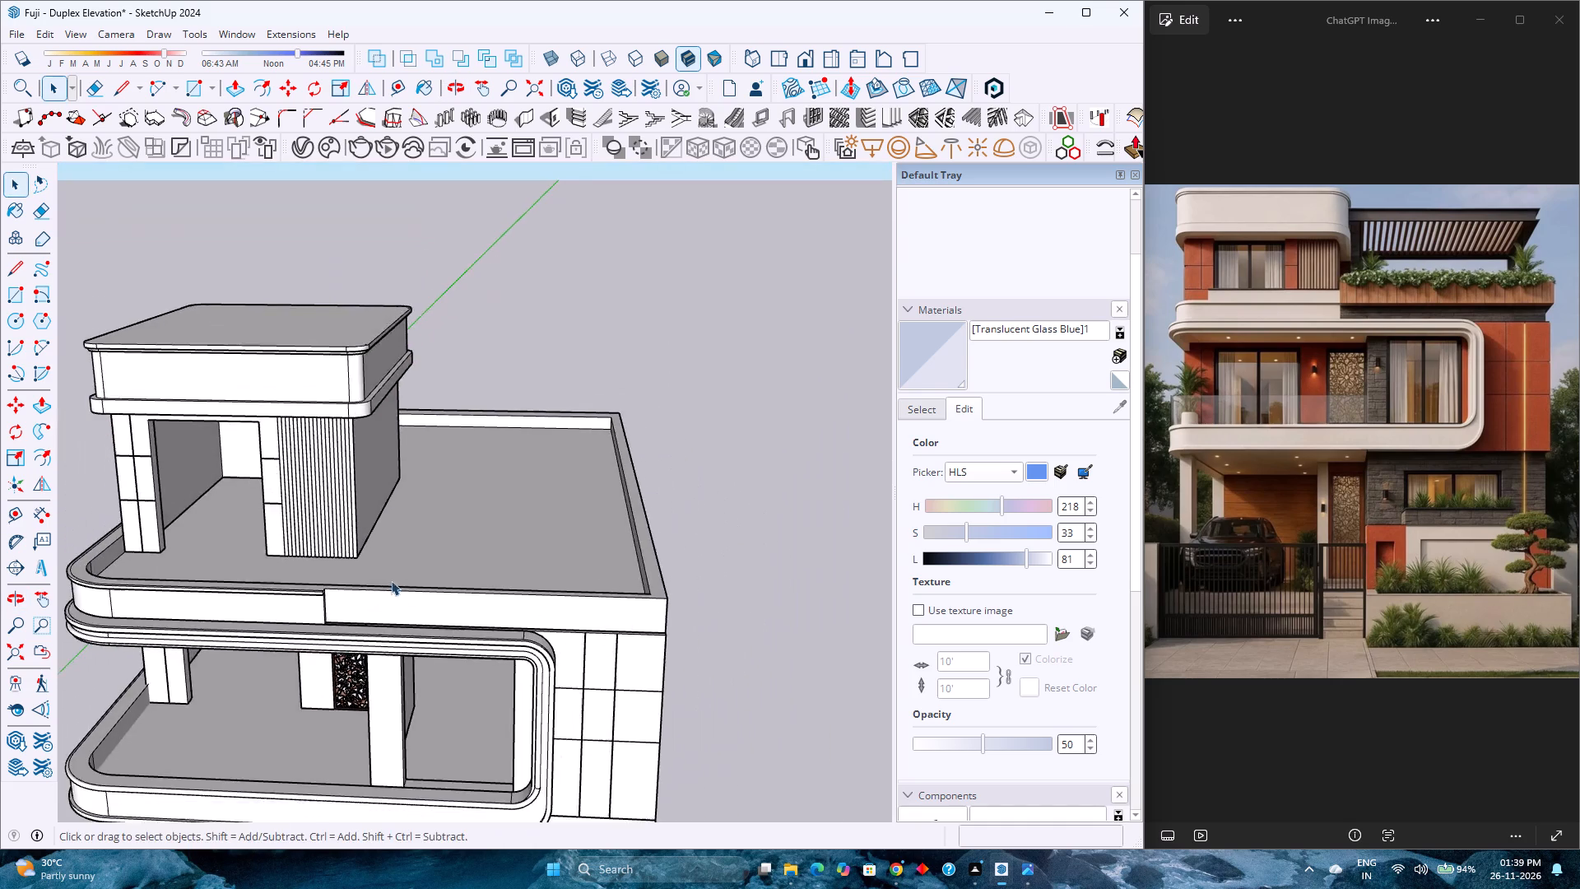
{"action": "middle_click_drag", "start_coordinate": [388, 569], "coordinate": [508, 598]}
{"action": "middle_click_drag", "start_coordinate": [494, 589], "coordinate": [418, 558]}
{"action": "middle_click", "coordinate": [418, 558]}
{"action": "middle_click", "coordinate": [408, 557]}
{"action": "scroll", "coordinate": [407, 556], "scroll_direction": "down", "scroll_amount": 3}
{"action": "scroll", "coordinate": [500, 533], "scroll_direction": "up", "scroll_amount": 1}
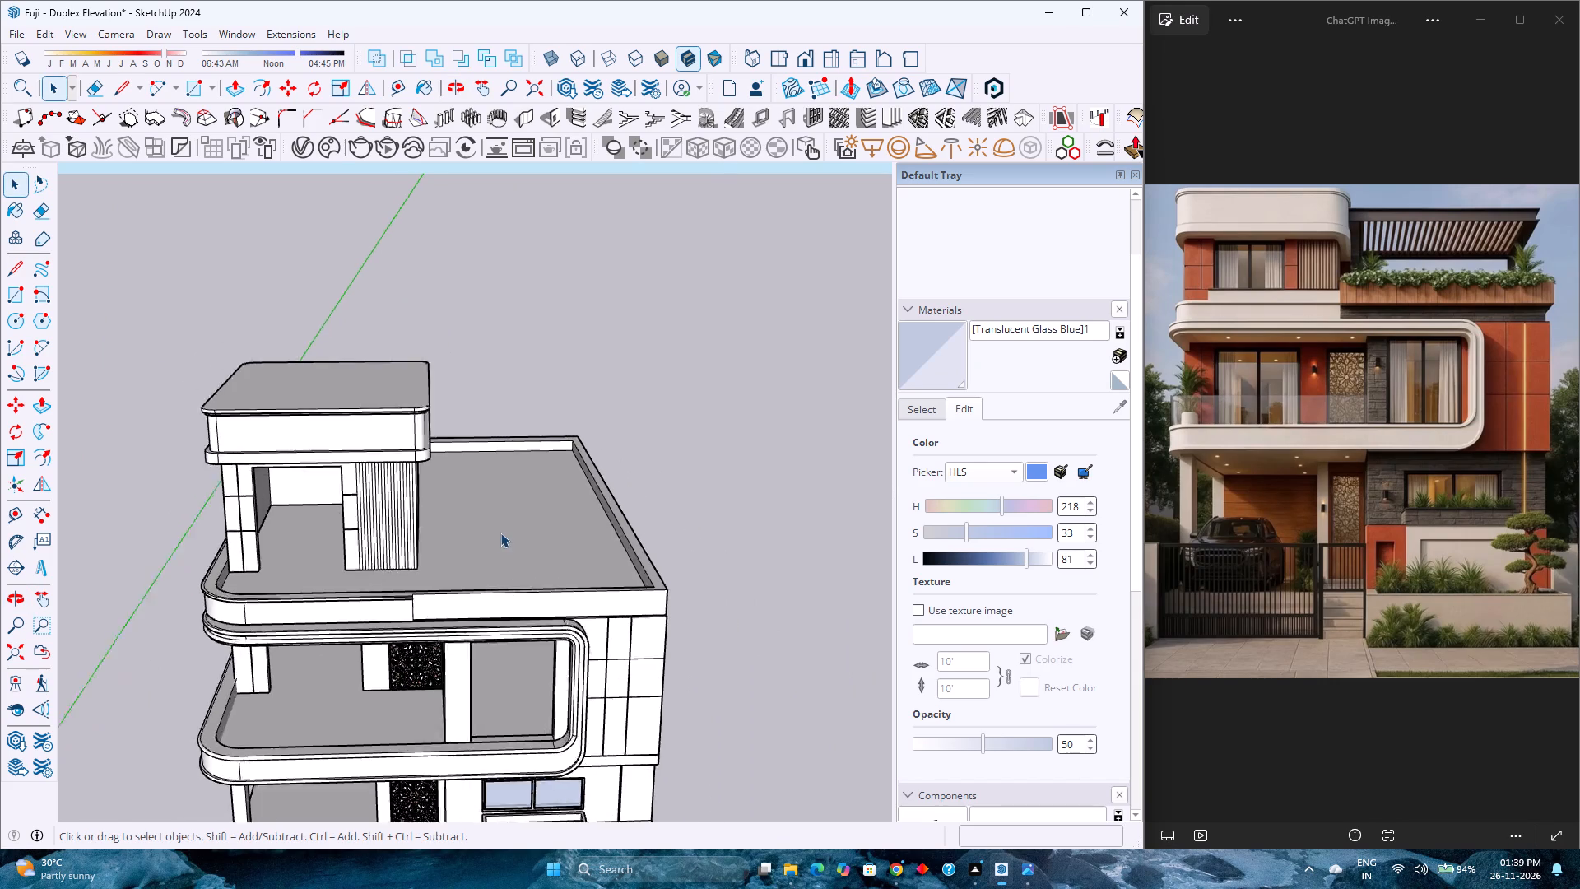
{"action": "scroll", "coordinate": [500, 533], "scroll_direction": "up", "scroll_amount": 2}
{"action": "middle_click_drag", "start_coordinate": [500, 533], "coordinate": [388, 564]}
{"action": "middle_click", "coordinate": [388, 564]}
{"action": "scroll", "coordinate": [388, 564], "scroll_direction": "down", "scroll_amount": 3}
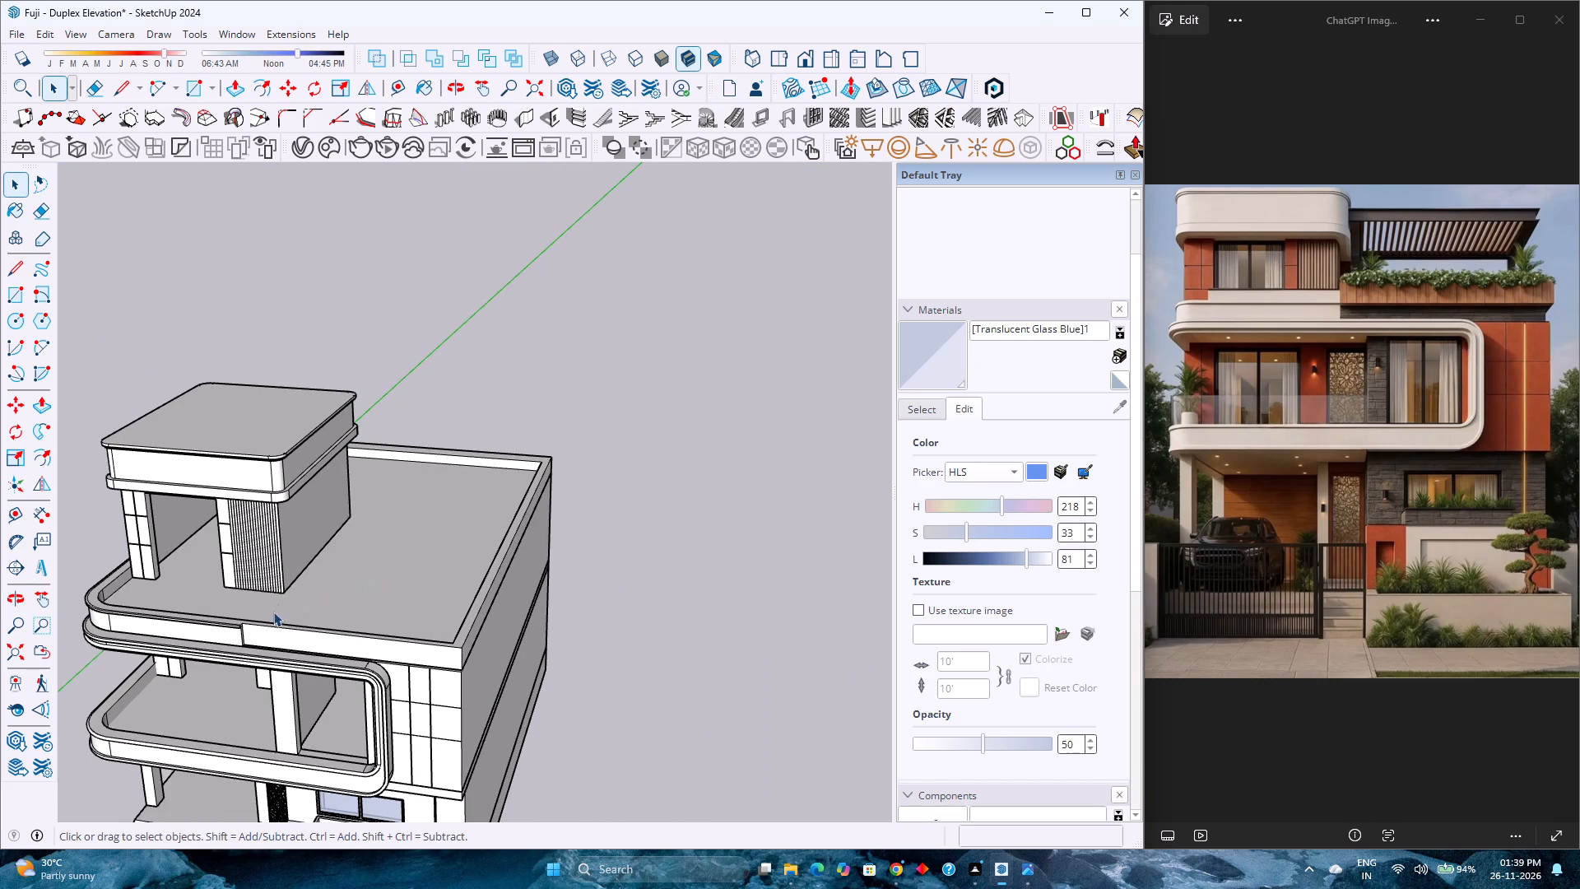
{"action": "scroll", "coordinate": [273, 612], "scroll_direction": "up", "scroll_amount": 6}
{"action": "middle_click_drag", "start_coordinate": [263, 638], "coordinate": [330, 538]}
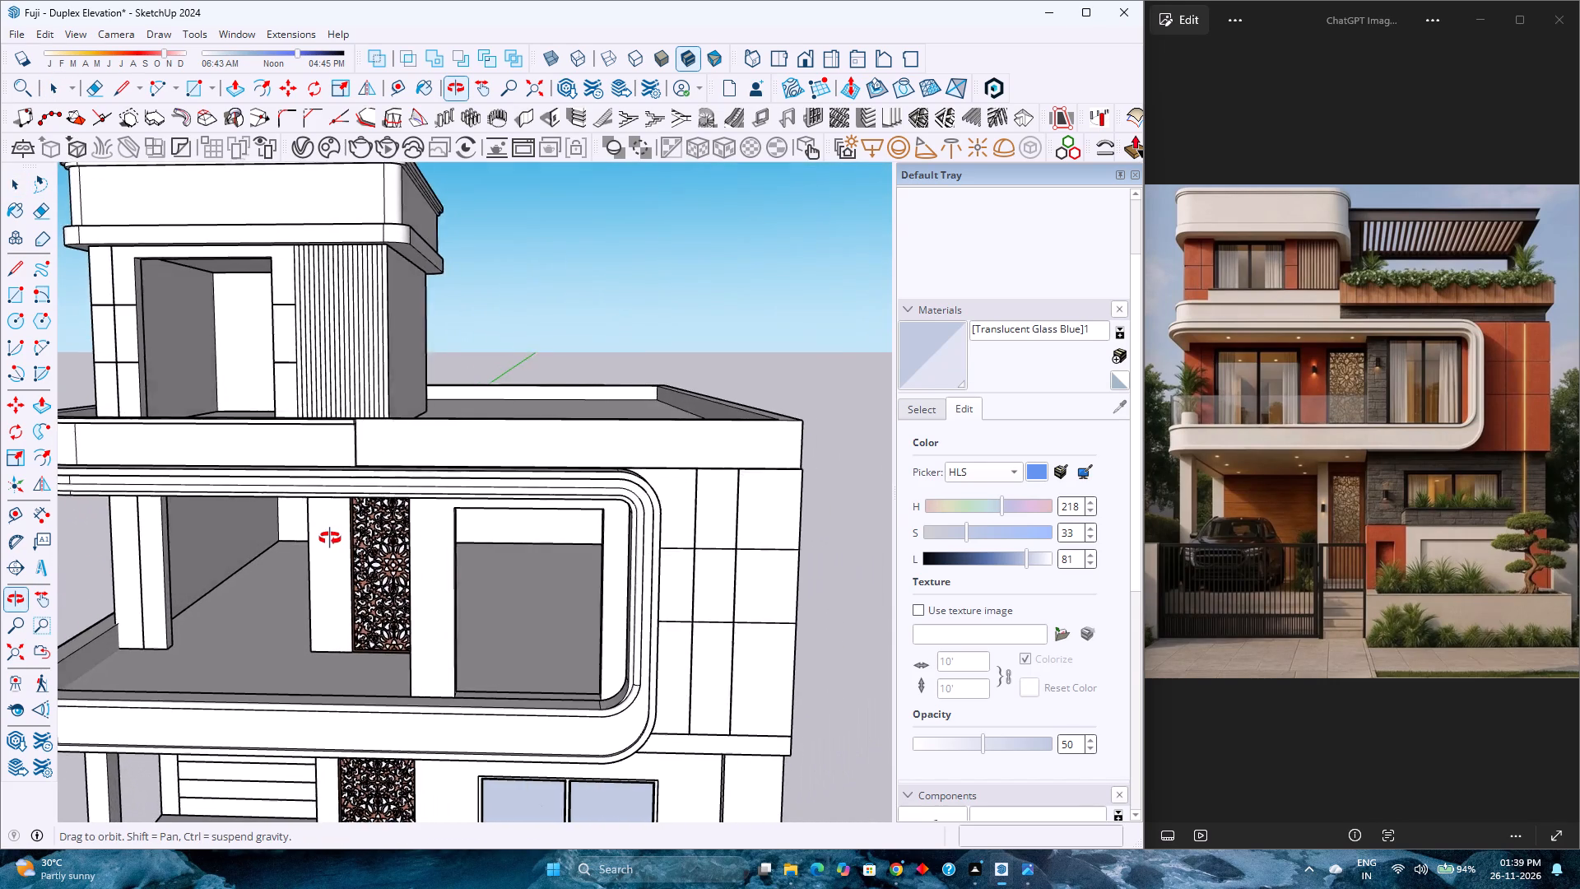
{"action": "middle_click_drag", "start_coordinate": [330, 538], "coordinate": [328, 538]}
{"action": "scroll", "coordinate": [328, 538], "scroll_direction": "down", "scroll_amount": 3}
{"action": "scroll", "coordinate": [416, 539], "scroll_direction": "up", "scroll_amount": 3}
{"action": "scroll", "coordinate": [481, 492], "scroll_direction": "up", "scroll_amount": 2}
{"action": "middle_click_drag", "start_coordinate": [481, 492], "coordinate": [472, 507]}
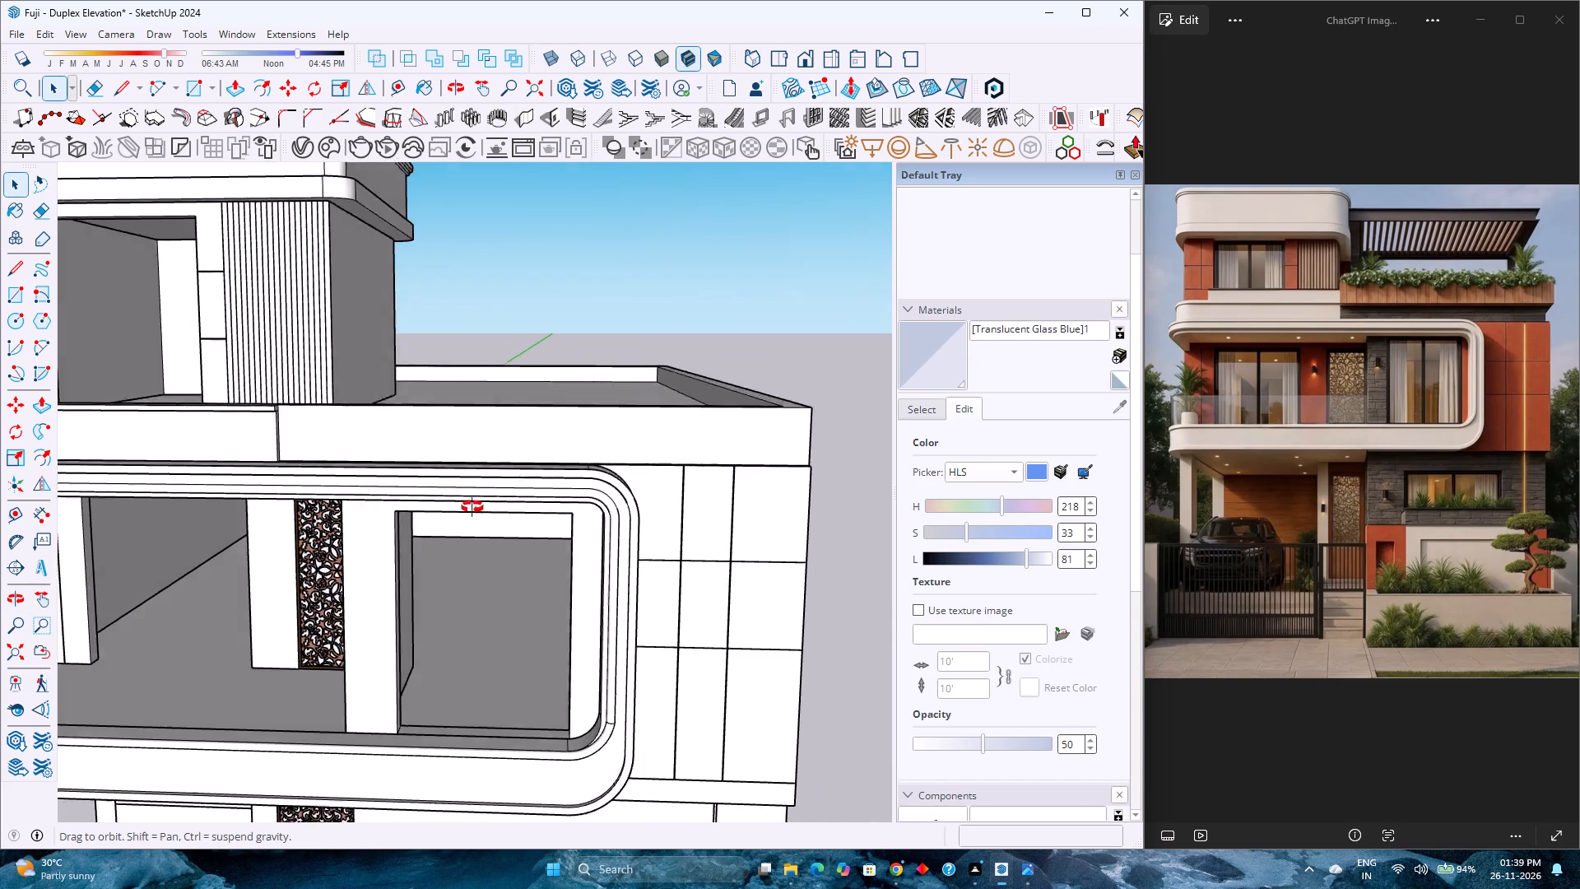
{"action": "middle_click_drag", "start_coordinate": [472, 507], "coordinate": [681, 560]}
{"action": "middle_click_drag", "start_coordinate": [681, 560], "coordinate": [682, 549]}
{"action": "middle_click_drag", "start_coordinate": [682, 549], "coordinate": [713, 437]}
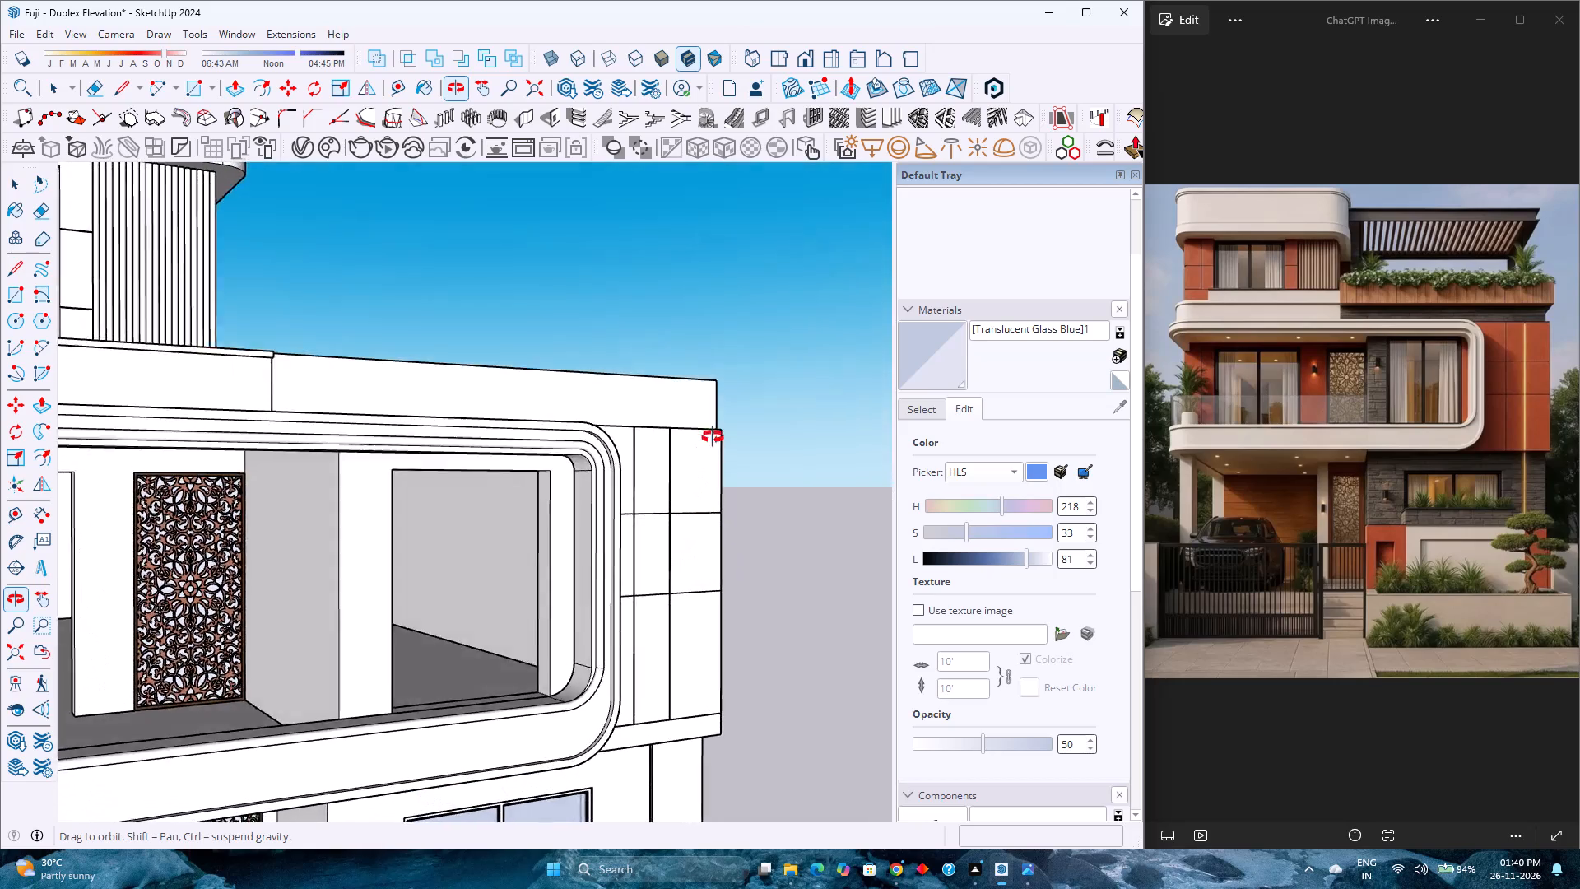
{"action": "middle_click_drag", "start_coordinate": [713, 437], "coordinate": [505, 520]}
{"action": "middle_click", "coordinate": [505, 520]}
Open the terrace parapet group and examine its front corner with back edges shown, then restore the normal edge display.
{"action": "left_click", "coordinate": [475, 333]}
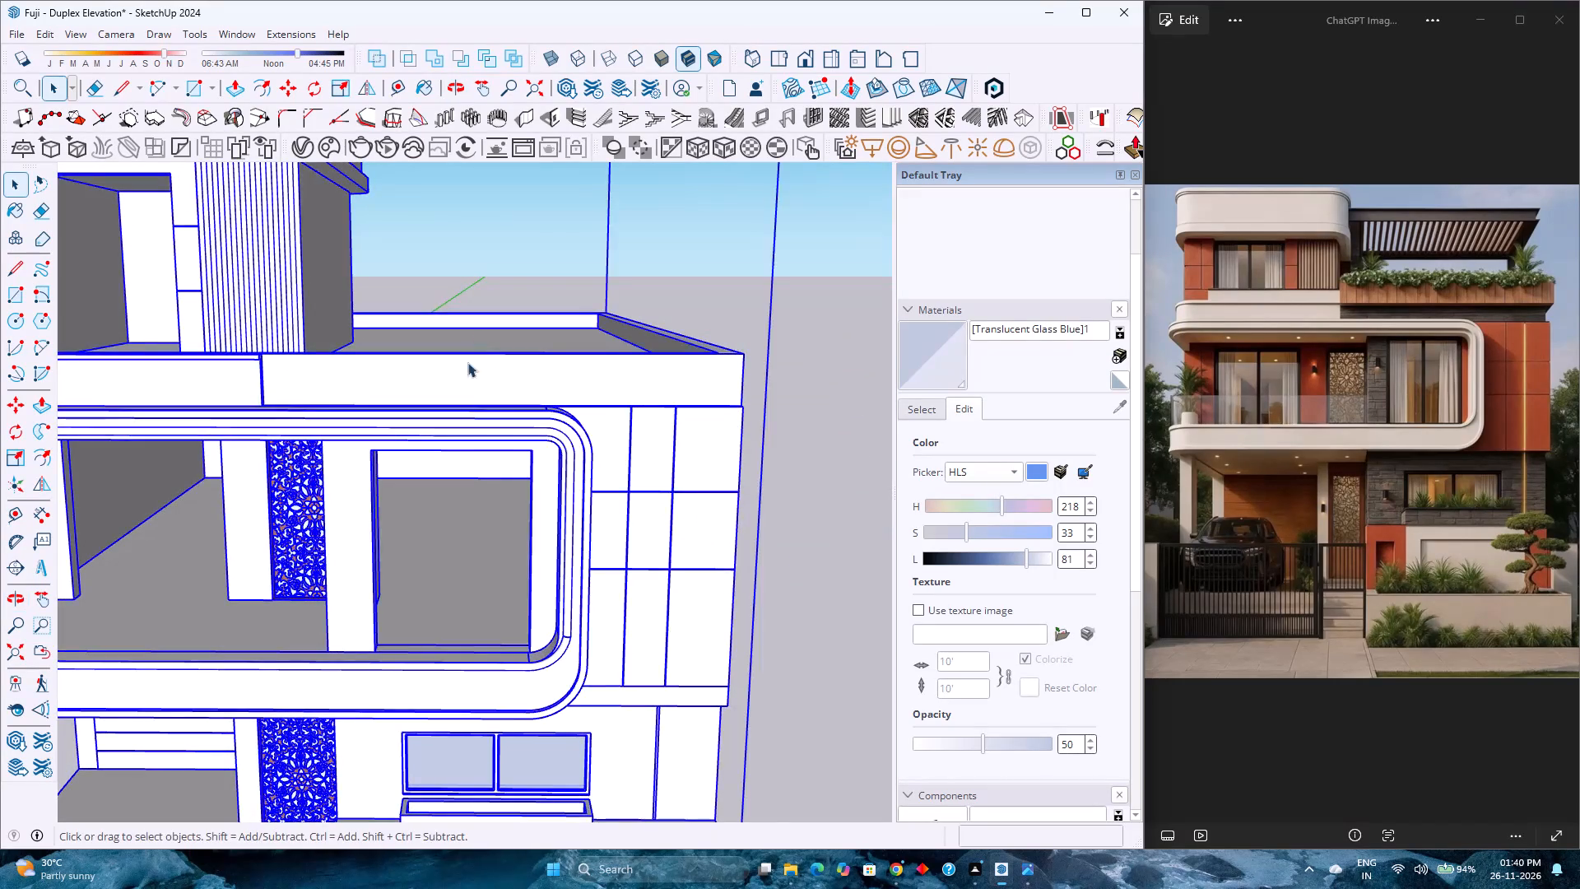
{"action": "scroll", "coordinate": [450, 439], "scroll_direction": "up", "scroll_amount": 1}
{"action": "double_click", "coordinate": [490, 374]}
{"action": "double_click", "coordinate": [490, 361]}
{"action": "left_click", "coordinate": [493, 329]}
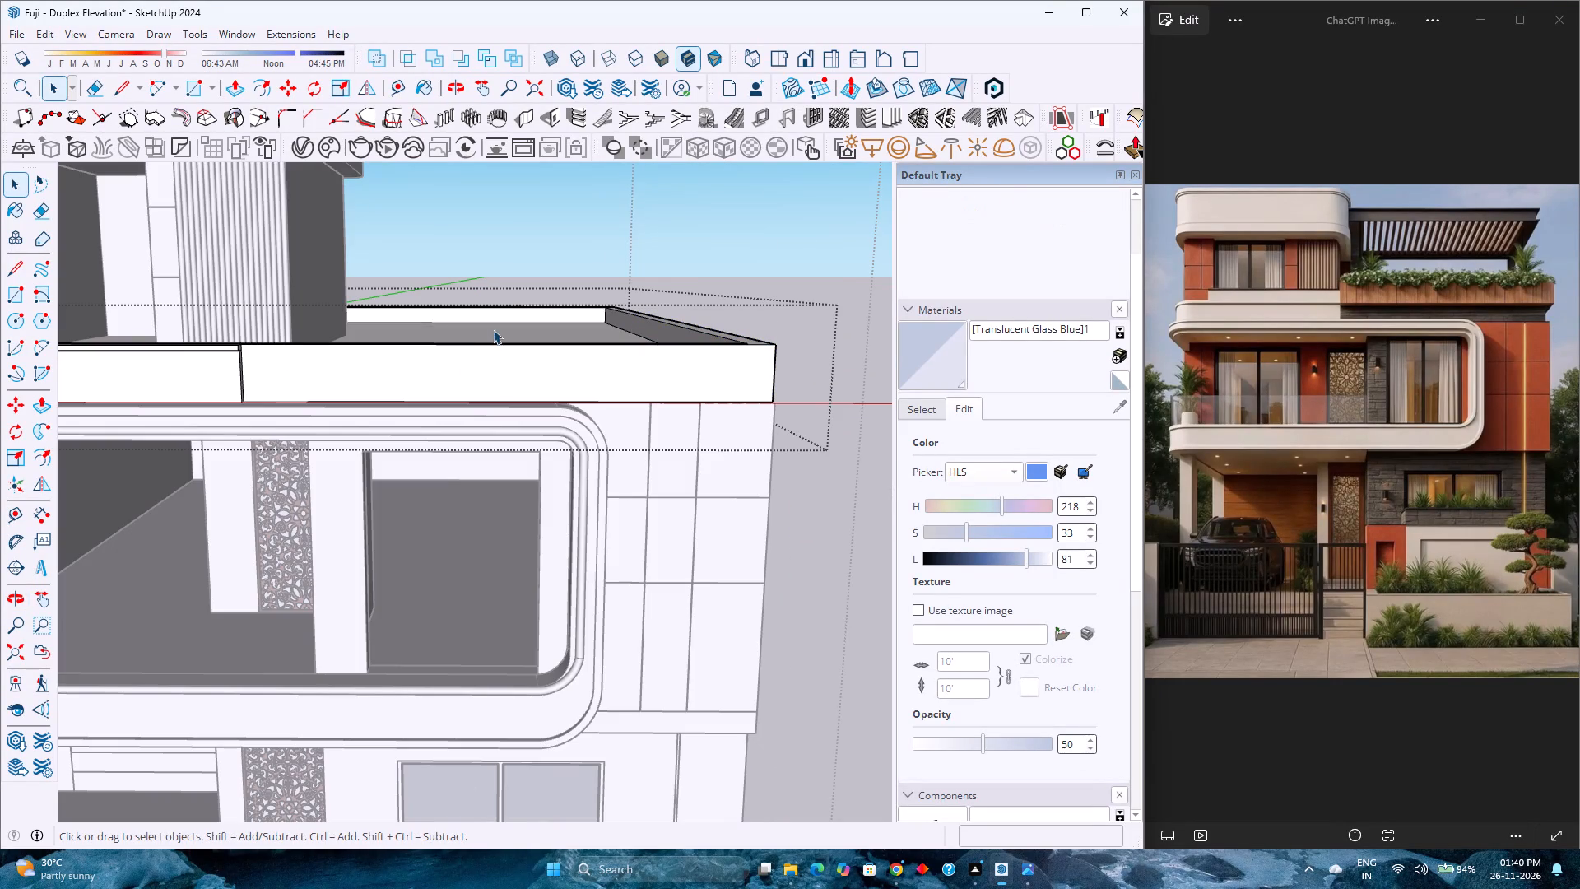
{"action": "middle_click_drag", "start_coordinate": [430, 495], "coordinate": [641, 533]}
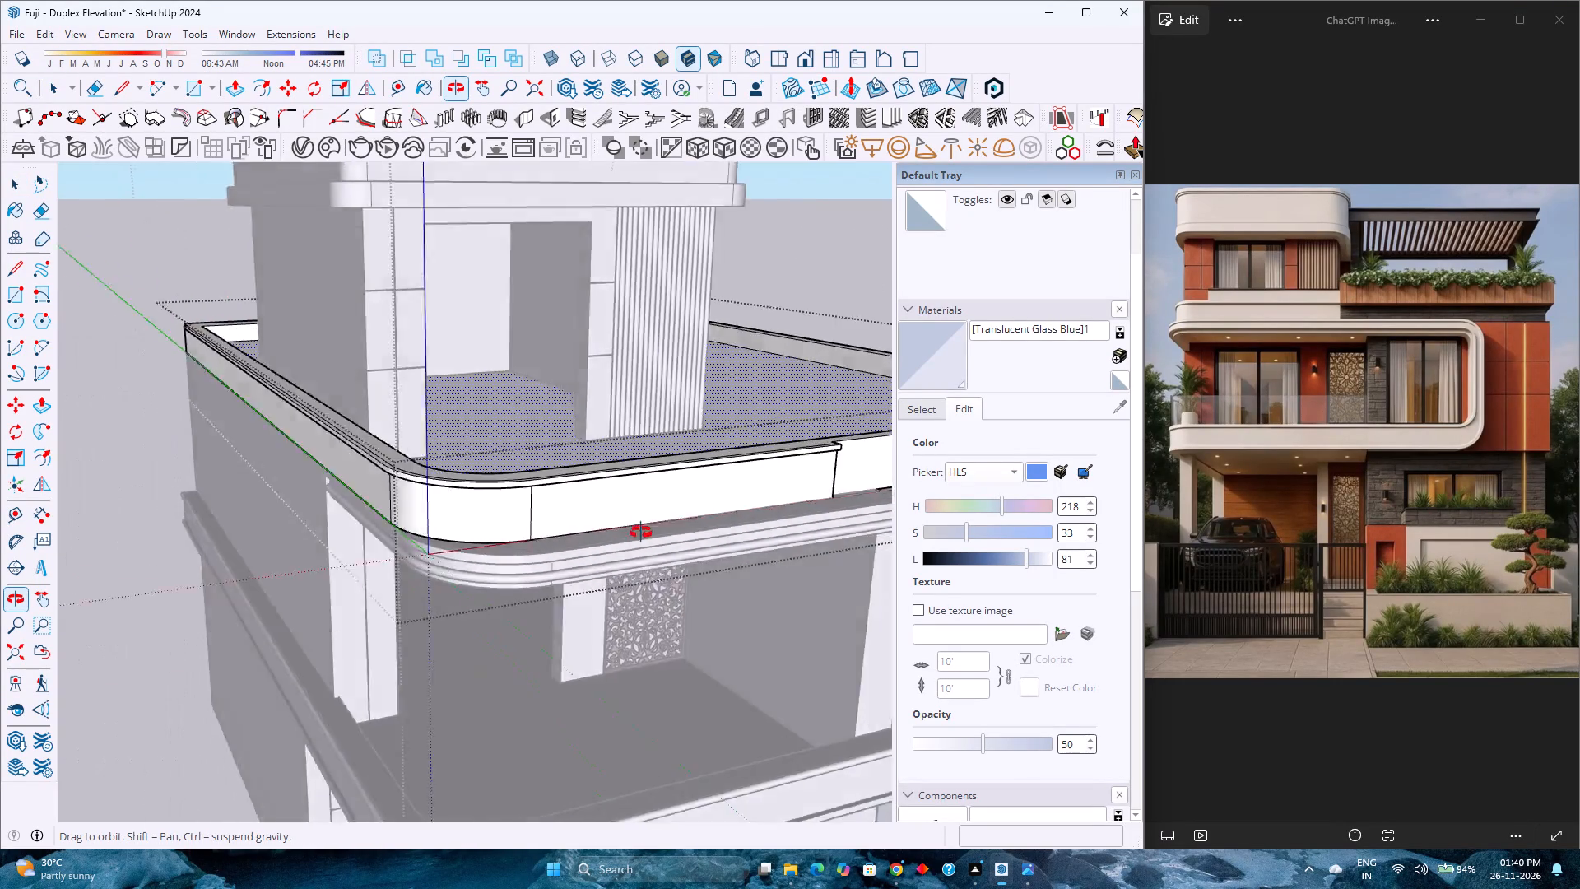
{"action": "middle_click_drag", "start_coordinate": [641, 533], "coordinate": [369, 529]}
{"action": "key", "text": "k"}
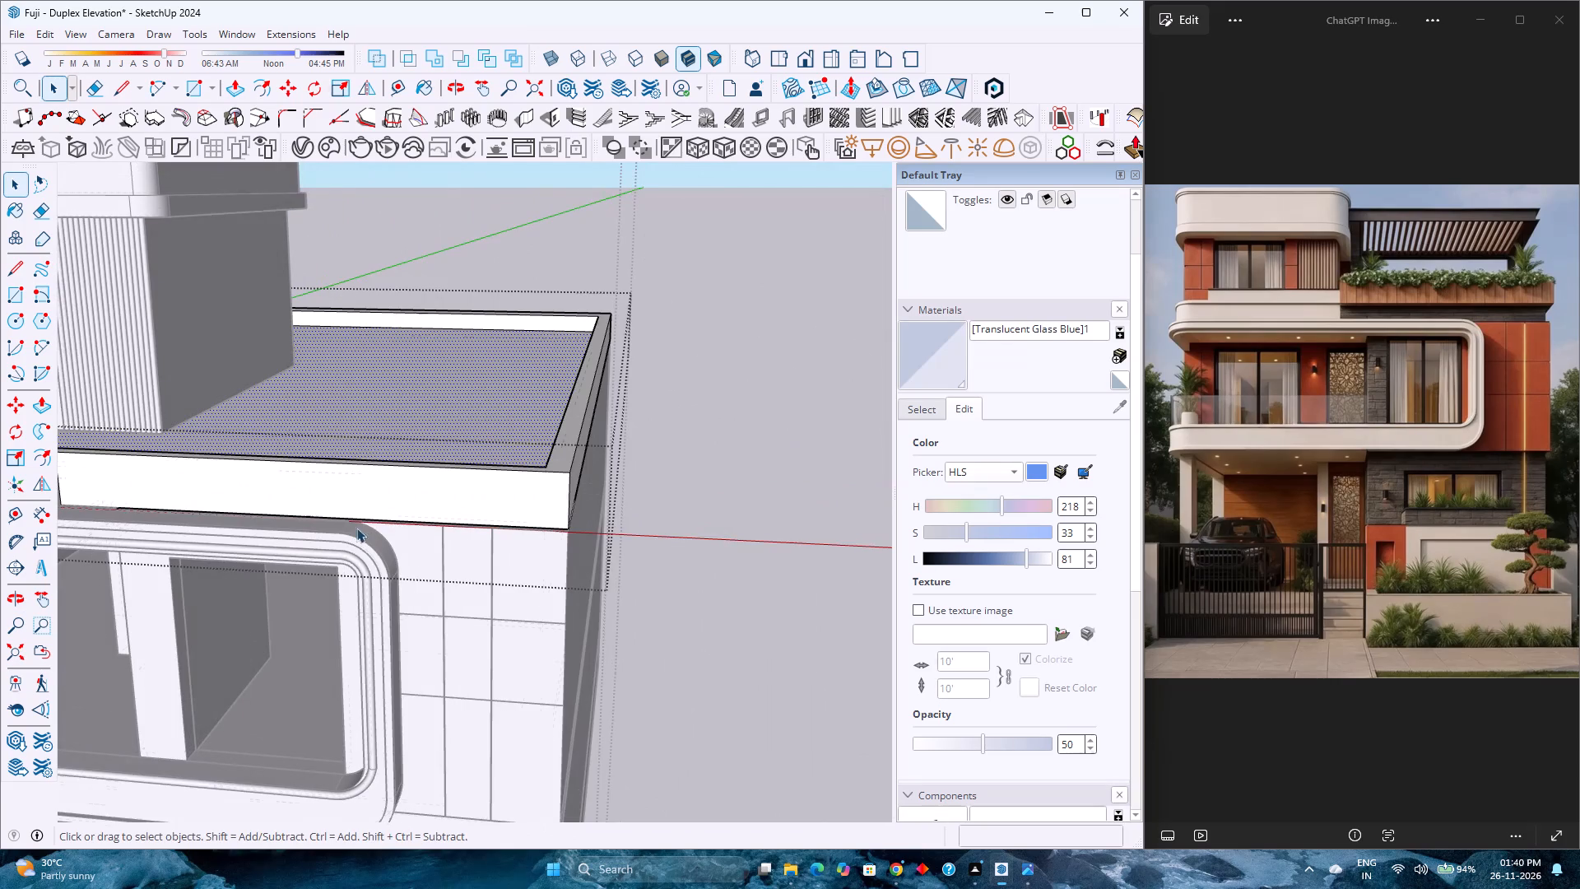
{"action": "scroll", "coordinate": [431, 450], "scroll_direction": "up", "scroll_amount": 6}
{"action": "middle_click_drag", "start_coordinate": [454, 439], "coordinate": [598, 393]}
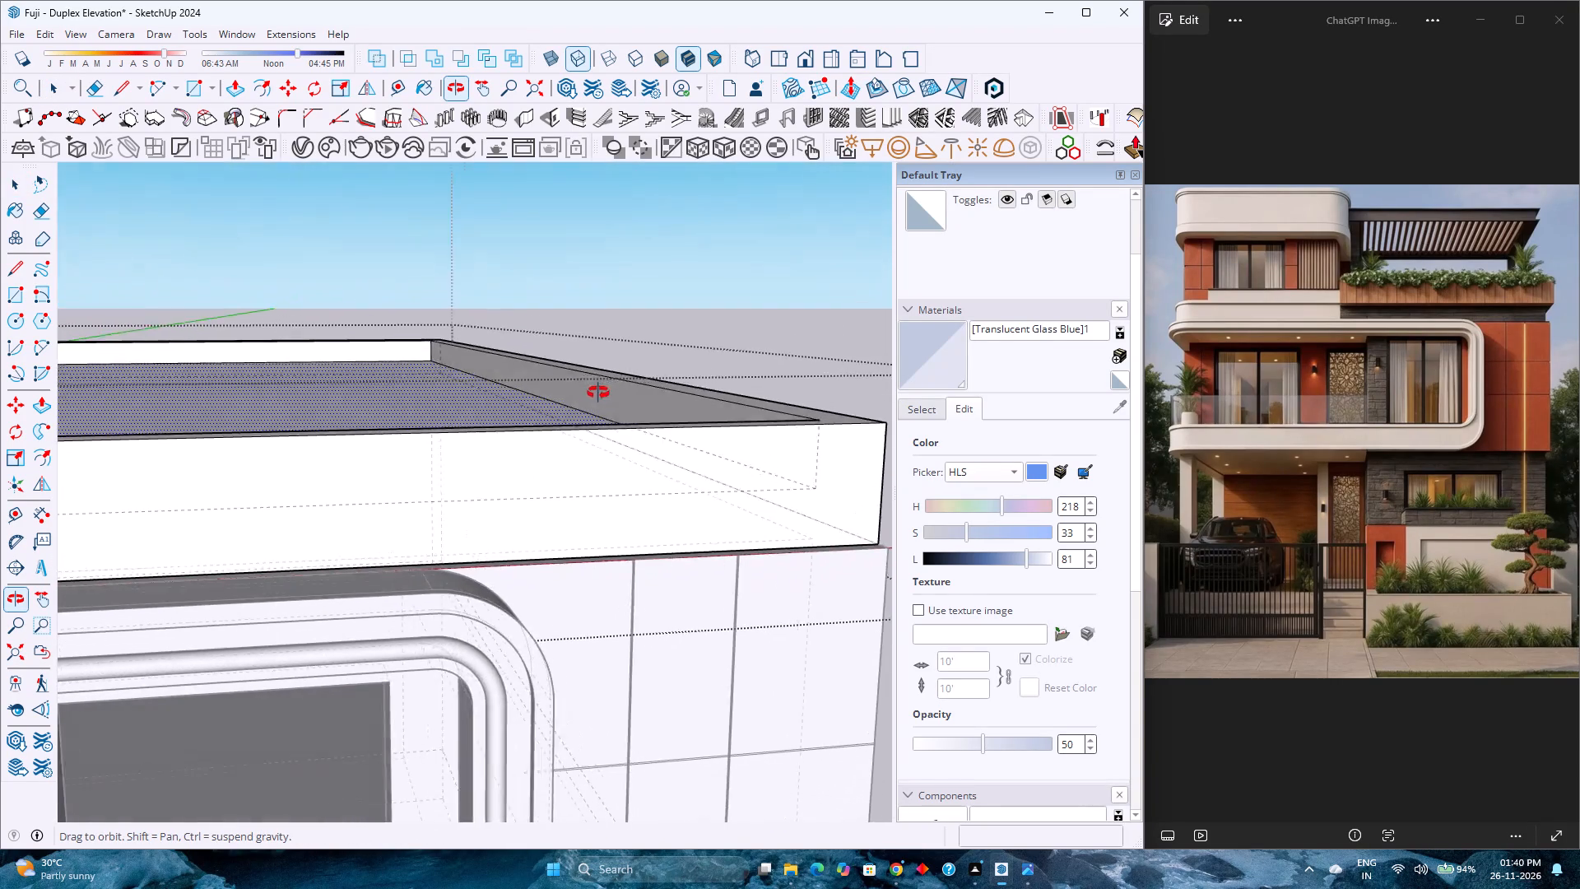
{"action": "middle_click_drag", "start_coordinate": [598, 393], "coordinate": [694, 352]}
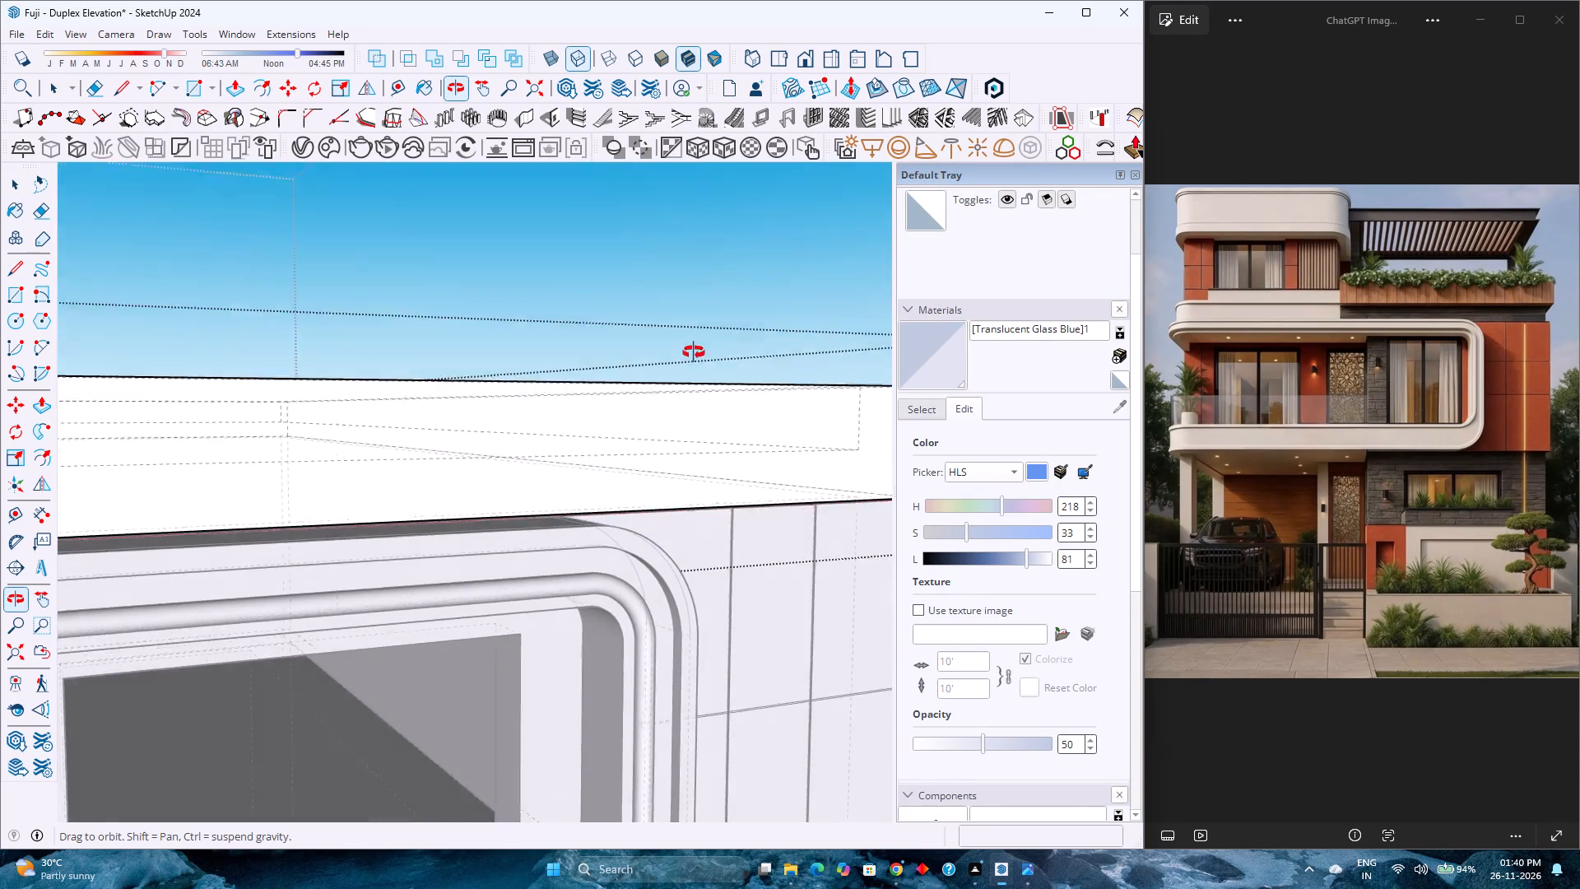
{"action": "middle_click_drag", "start_coordinate": [694, 352], "coordinate": [680, 332]}
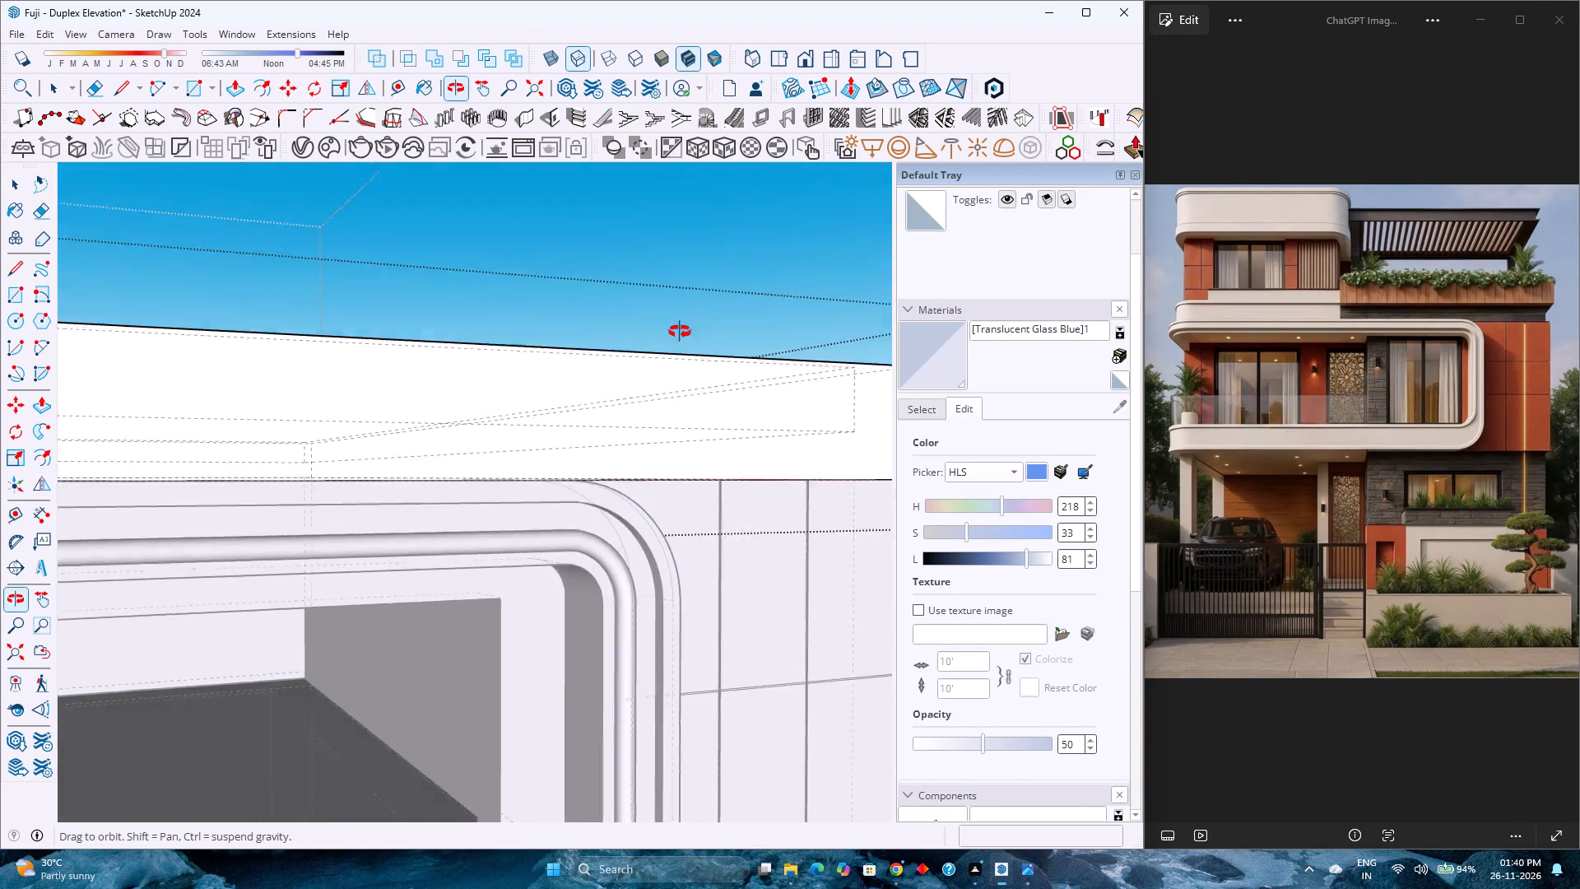
{"action": "middle_click_drag", "start_coordinate": [680, 332], "coordinate": [340, 351]}
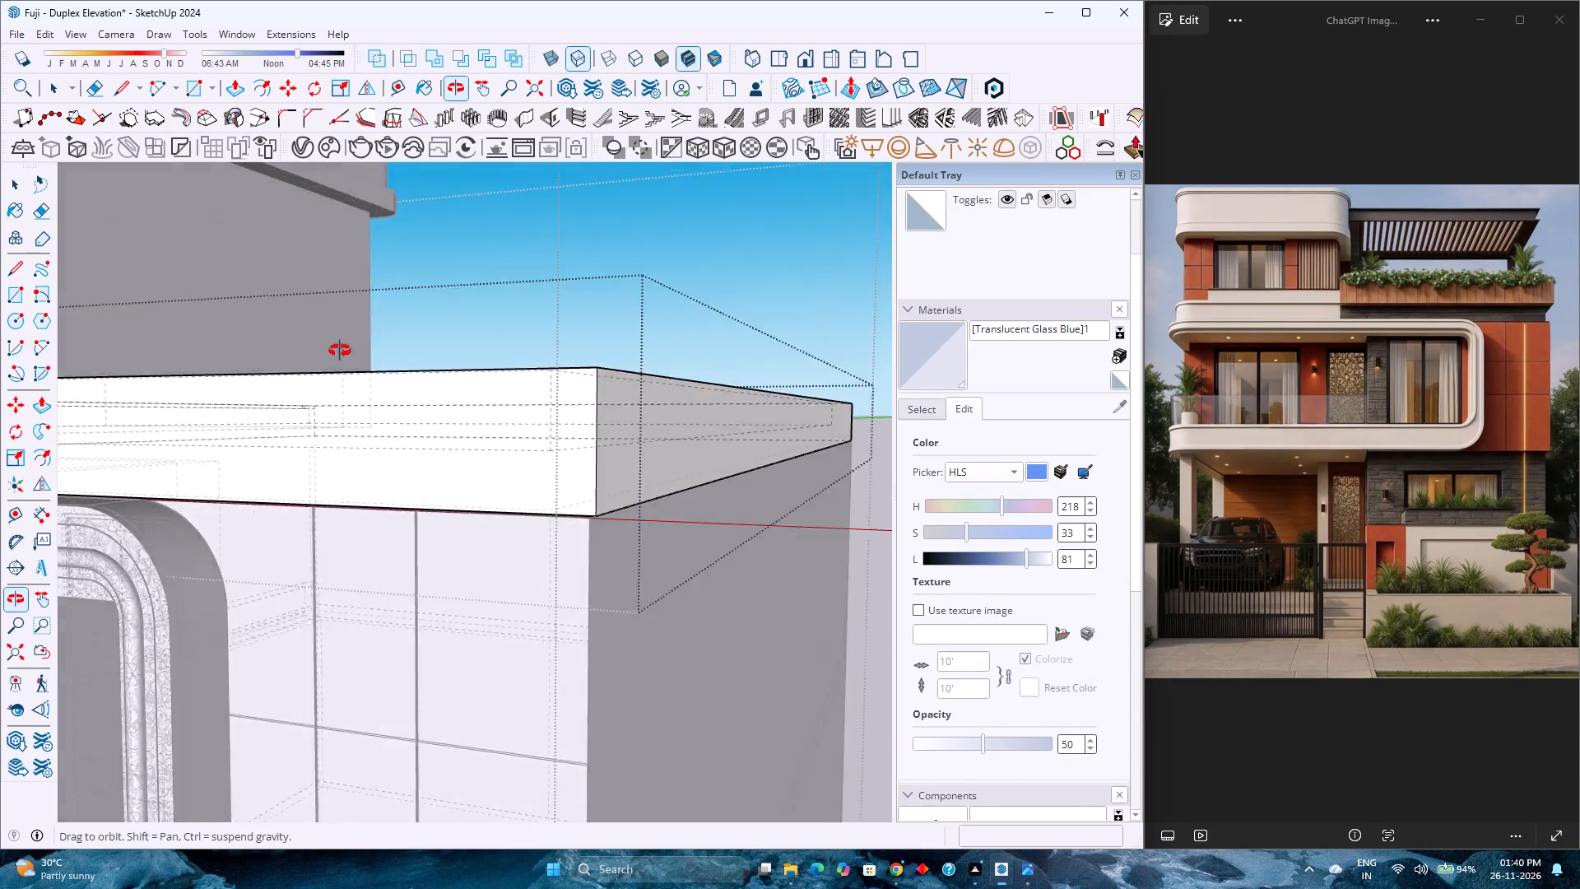
{"action": "middle_click_drag", "start_coordinate": [340, 351], "coordinate": [571, 607]}
{"action": "middle_click", "coordinate": [571, 607]}
{"action": "scroll", "coordinate": [571, 607], "scroll_direction": "down", "scroll_amount": 4}
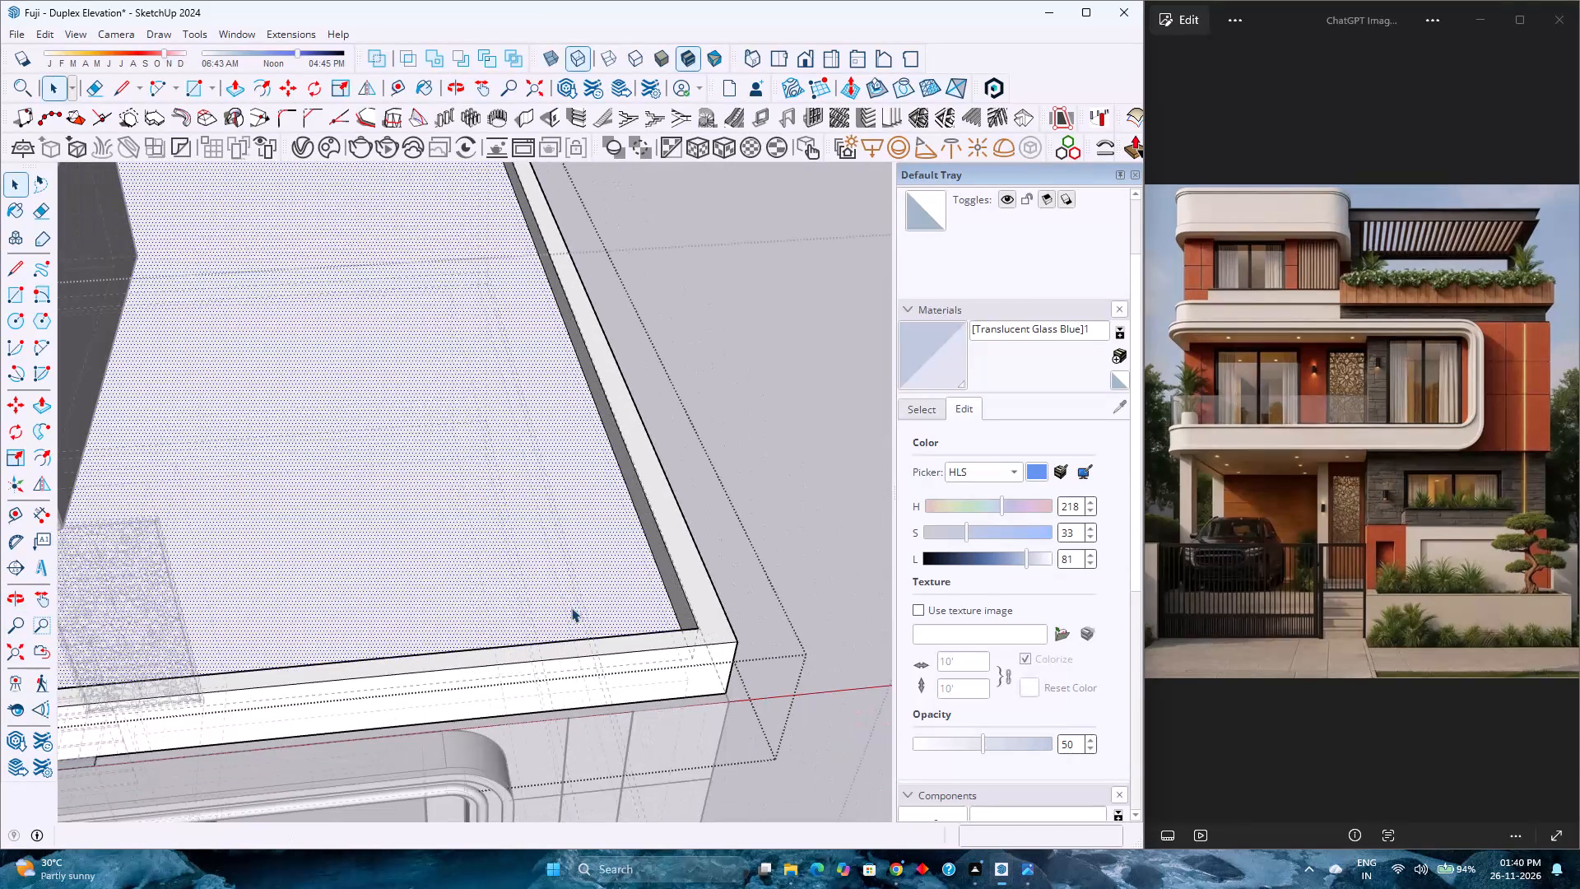
{"action": "key", "text": "Escape"}
{"action": "scroll", "coordinate": [570, 603], "scroll_direction": "down", "scroll_amount": 2}
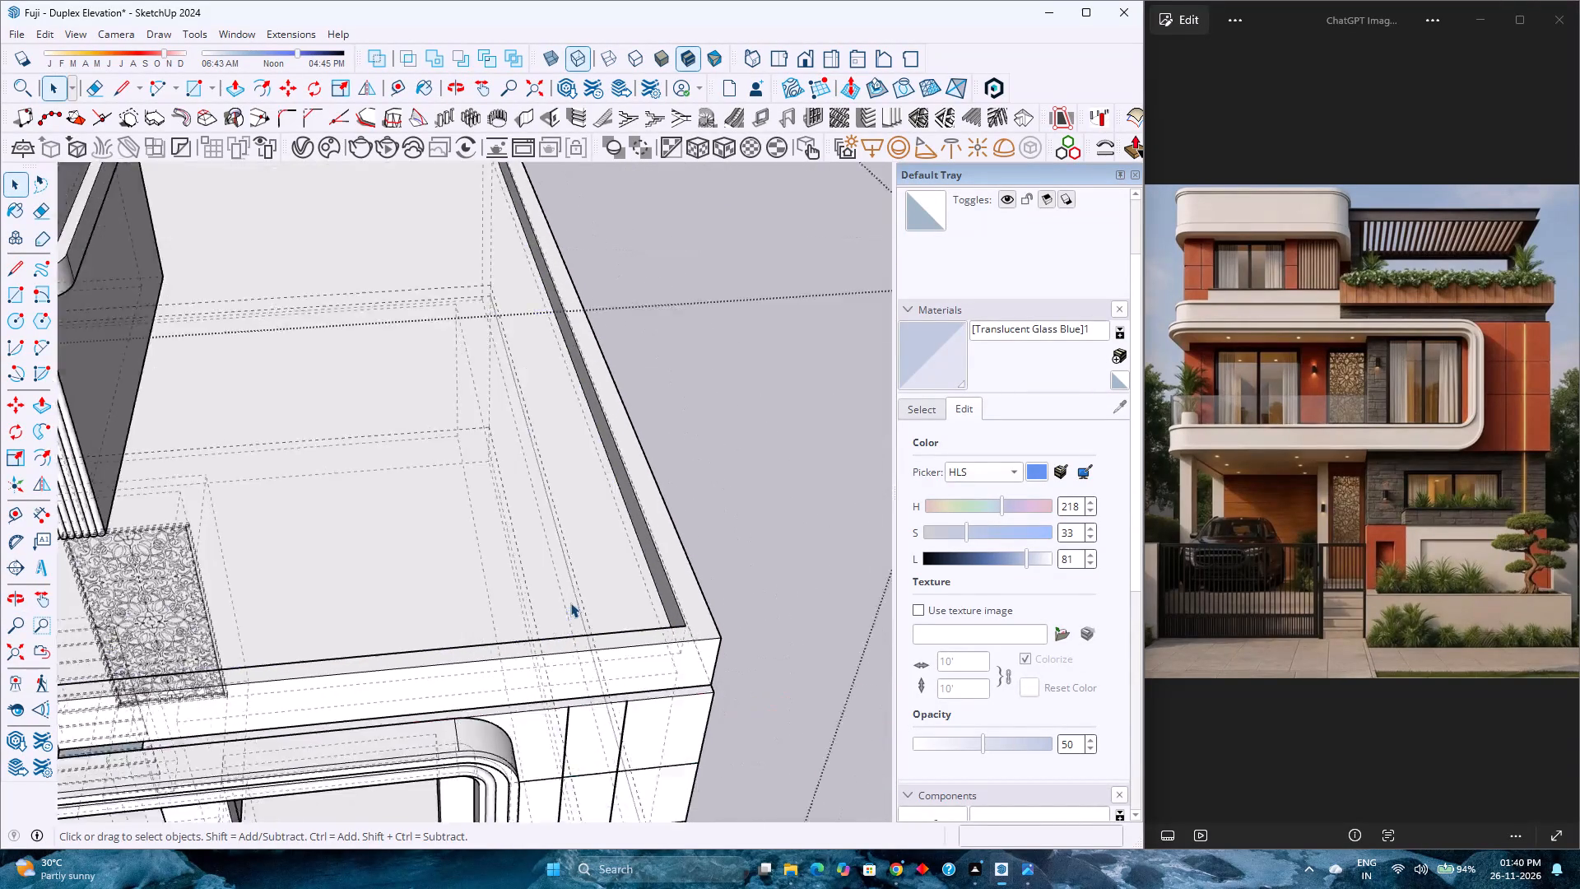
{"action": "scroll", "coordinate": [570, 603], "scroll_direction": "down", "scroll_amount": 3}
{"action": "key", "text": "k"}
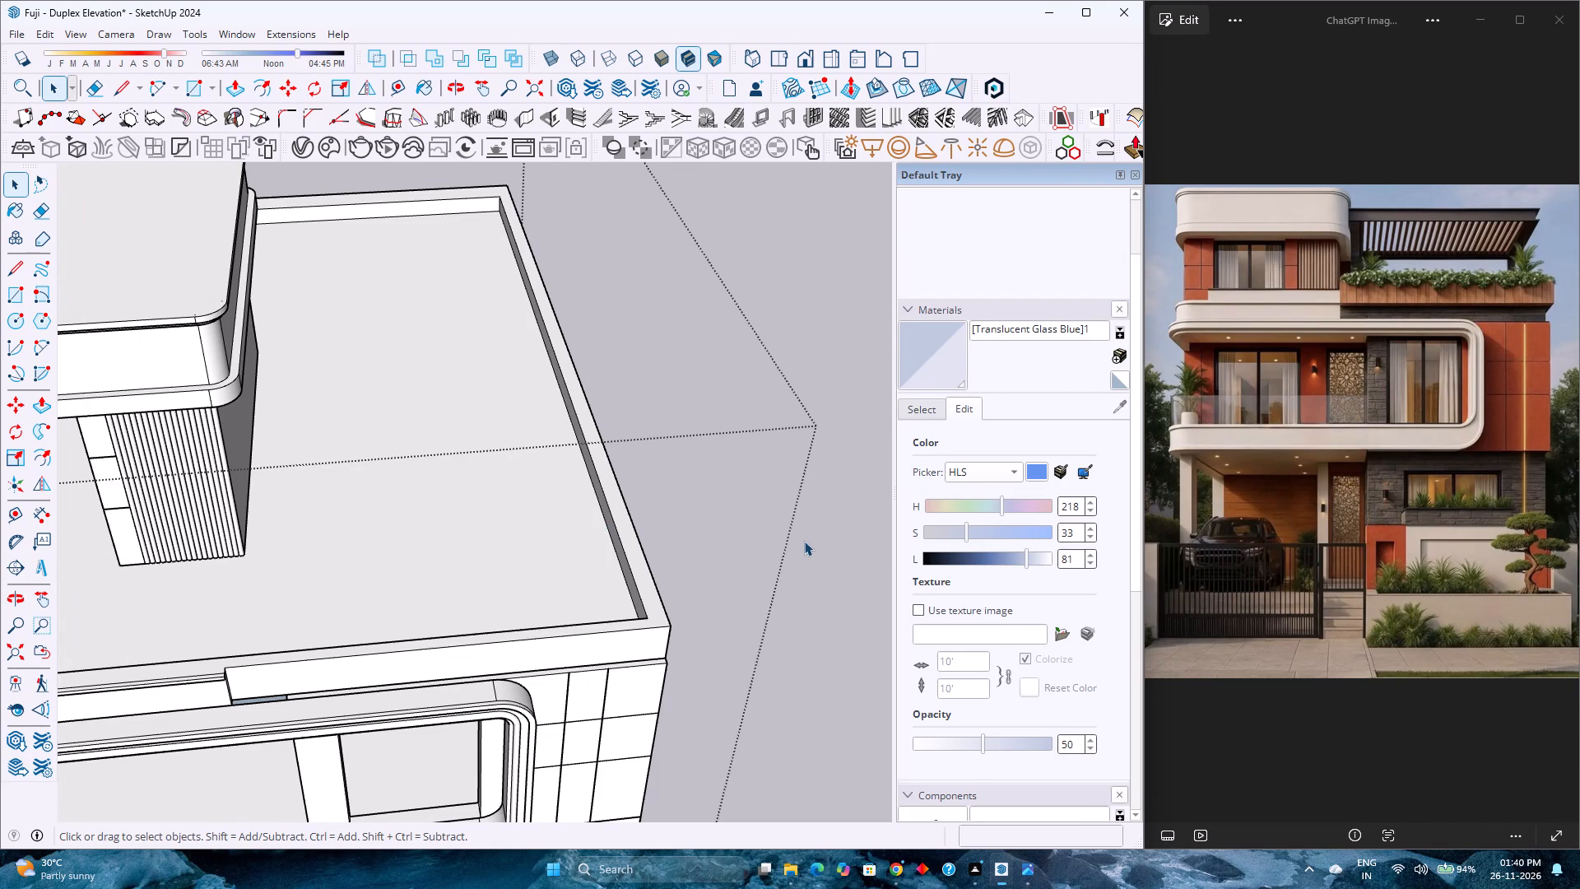
Examine the terrace from above, including the joint between the curved and straight front parapets.
{"action": "scroll", "coordinate": [587, 525], "scroll_direction": "down", "scroll_amount": 2}
{"action": "scroll", "coordinate": [585, 530], "scroll_direction": "up", "scroll_amount": 3}
{"action": "middle_click_drag", "start_coordinate": [547, 566], "coordinate": [600, 507]}
{"action": "middle_click", "coordinate": [601, 507]}
{"action": "scroll", "coordinate": [603, 507], "scroll_direction": "down", "scroll_amount": 2}
{"action": "scroll", "coordinate": [605, 507], "scroll_direction": "up", "scroll_amount": 2}
{"action": "scroll", "coordinate": [605, 507], "scroll_direction": "down", "scroll_amount": 1}
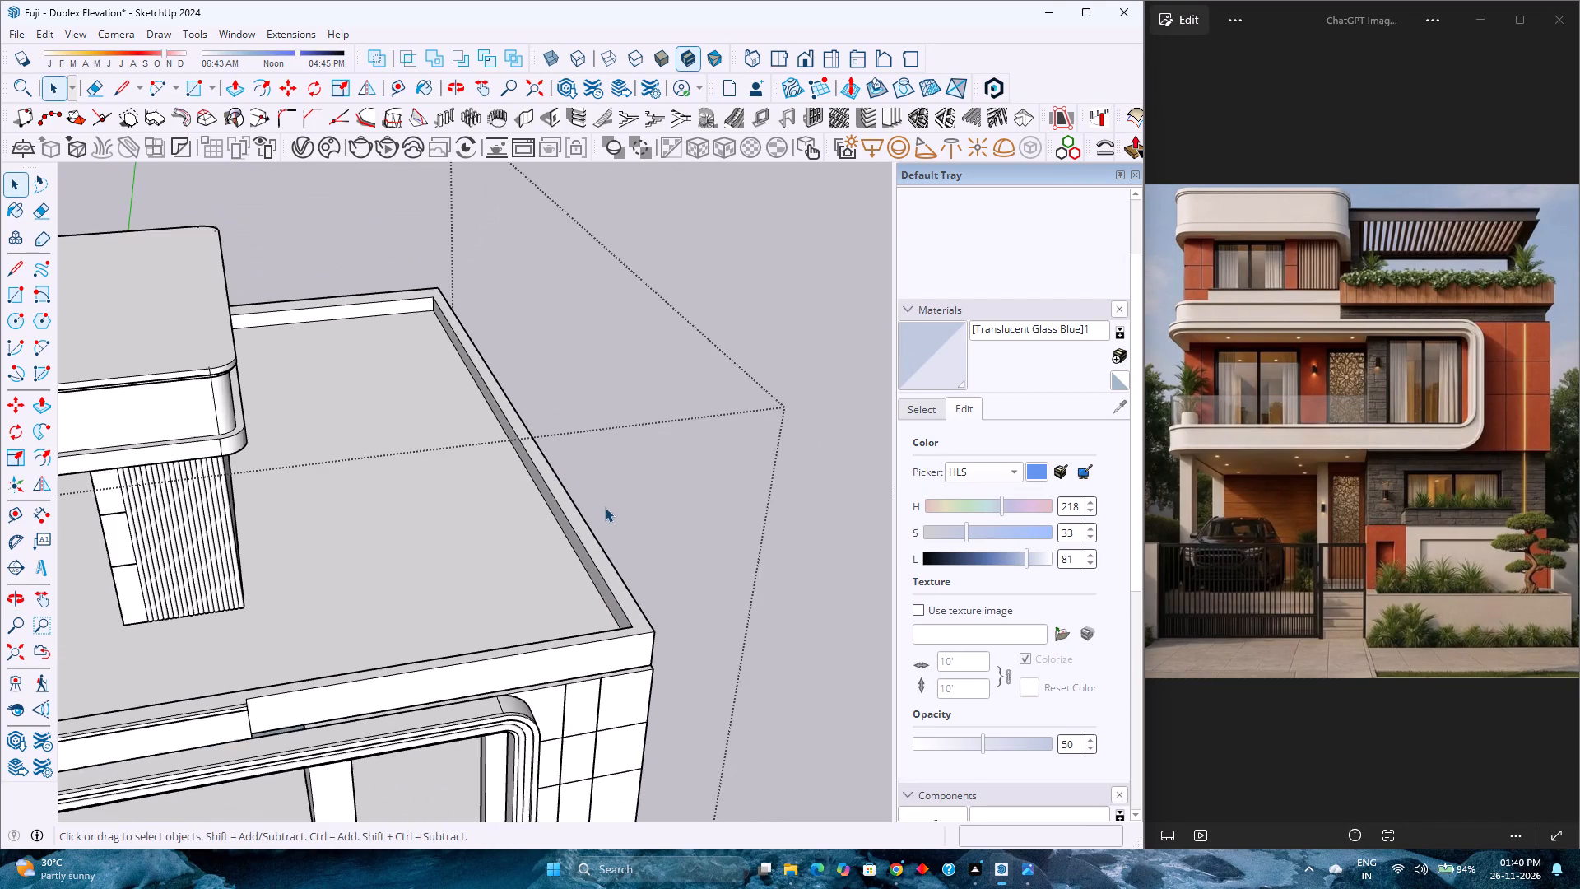
{"action": "scroll", "coordinate": [605, 507], "scroll_direction": "down", "scroll_amount": 1}
{"action": "scroll", "coordinate": [404, 486], "scroll_direction": "up", "scroll_amount": 4}
{"action": "middle_click", "coordinate": [404, 486]}
{"action": "middle_click", "coordinate": [404, 486]}
{"action": "scroll", "coordinate": [404, 486], "scroll_direction": "down", "scroll_amount": 3}
{"action": "middle_click_drag", "start_coordinate": [404, 486], "coordinate": [480, 449]}
{"action": "middle_click", "coordinate": [480, 449]}
{"action": "scroll", "coordinate": [490, 449], "scroll_direction": "down", "scroll_amount": 3}
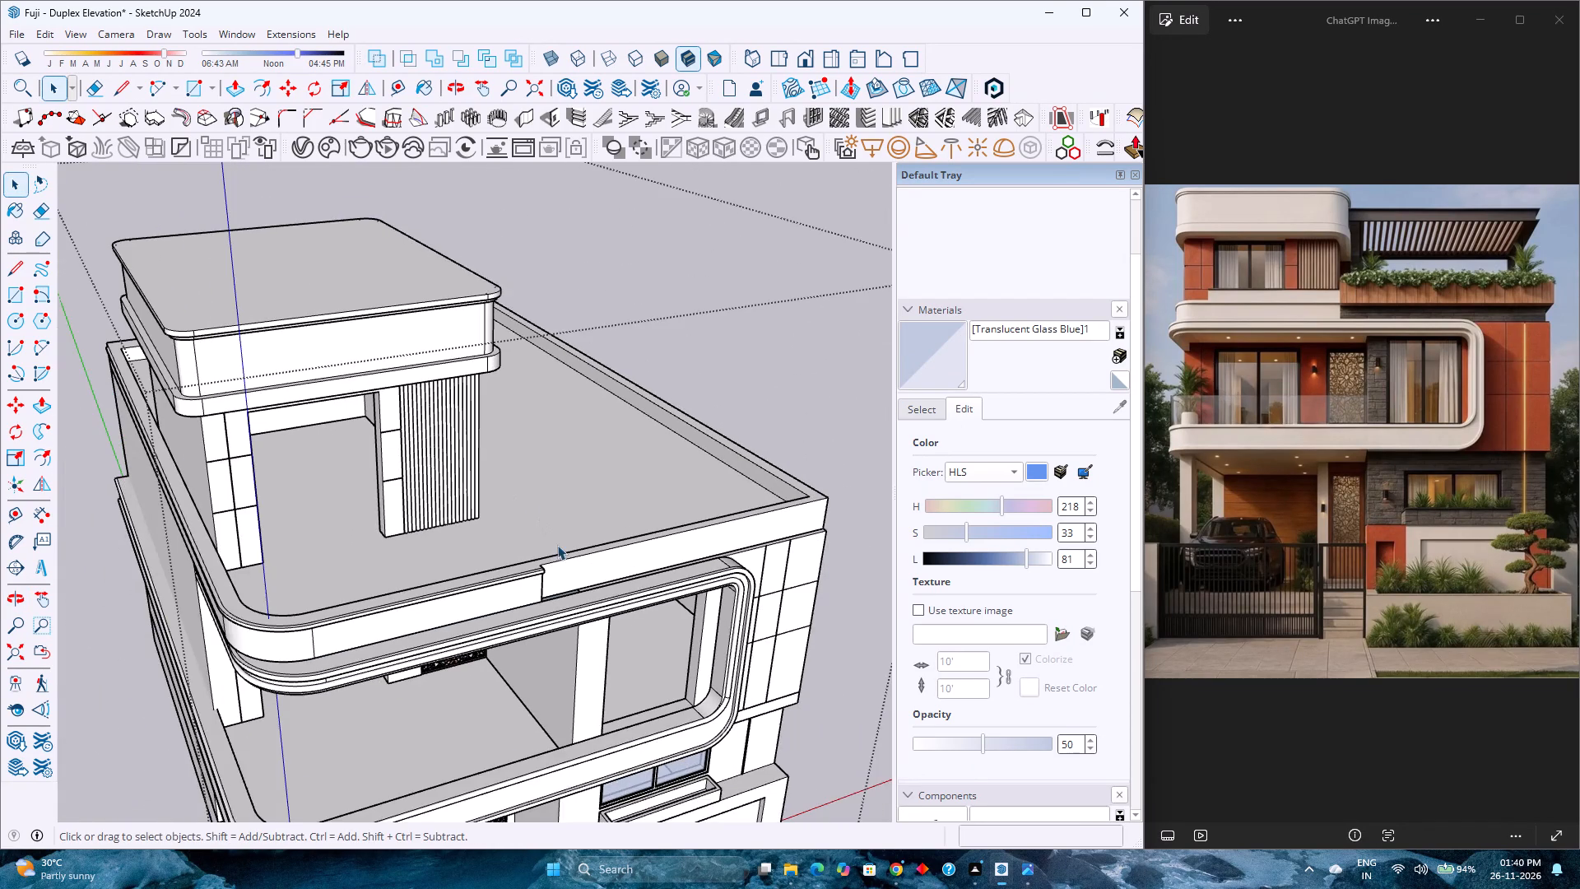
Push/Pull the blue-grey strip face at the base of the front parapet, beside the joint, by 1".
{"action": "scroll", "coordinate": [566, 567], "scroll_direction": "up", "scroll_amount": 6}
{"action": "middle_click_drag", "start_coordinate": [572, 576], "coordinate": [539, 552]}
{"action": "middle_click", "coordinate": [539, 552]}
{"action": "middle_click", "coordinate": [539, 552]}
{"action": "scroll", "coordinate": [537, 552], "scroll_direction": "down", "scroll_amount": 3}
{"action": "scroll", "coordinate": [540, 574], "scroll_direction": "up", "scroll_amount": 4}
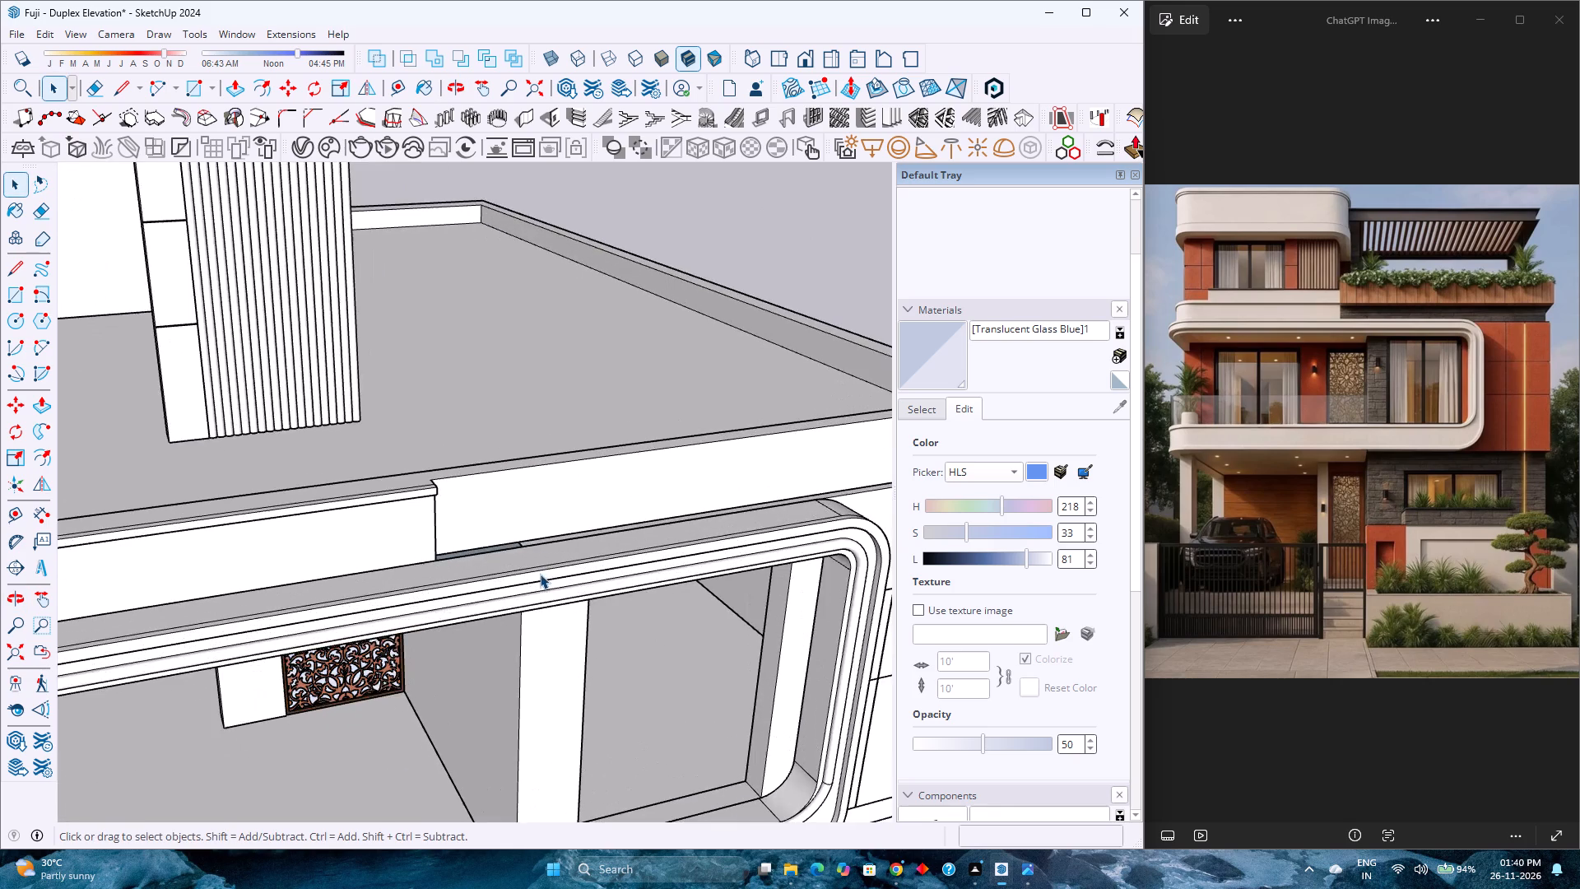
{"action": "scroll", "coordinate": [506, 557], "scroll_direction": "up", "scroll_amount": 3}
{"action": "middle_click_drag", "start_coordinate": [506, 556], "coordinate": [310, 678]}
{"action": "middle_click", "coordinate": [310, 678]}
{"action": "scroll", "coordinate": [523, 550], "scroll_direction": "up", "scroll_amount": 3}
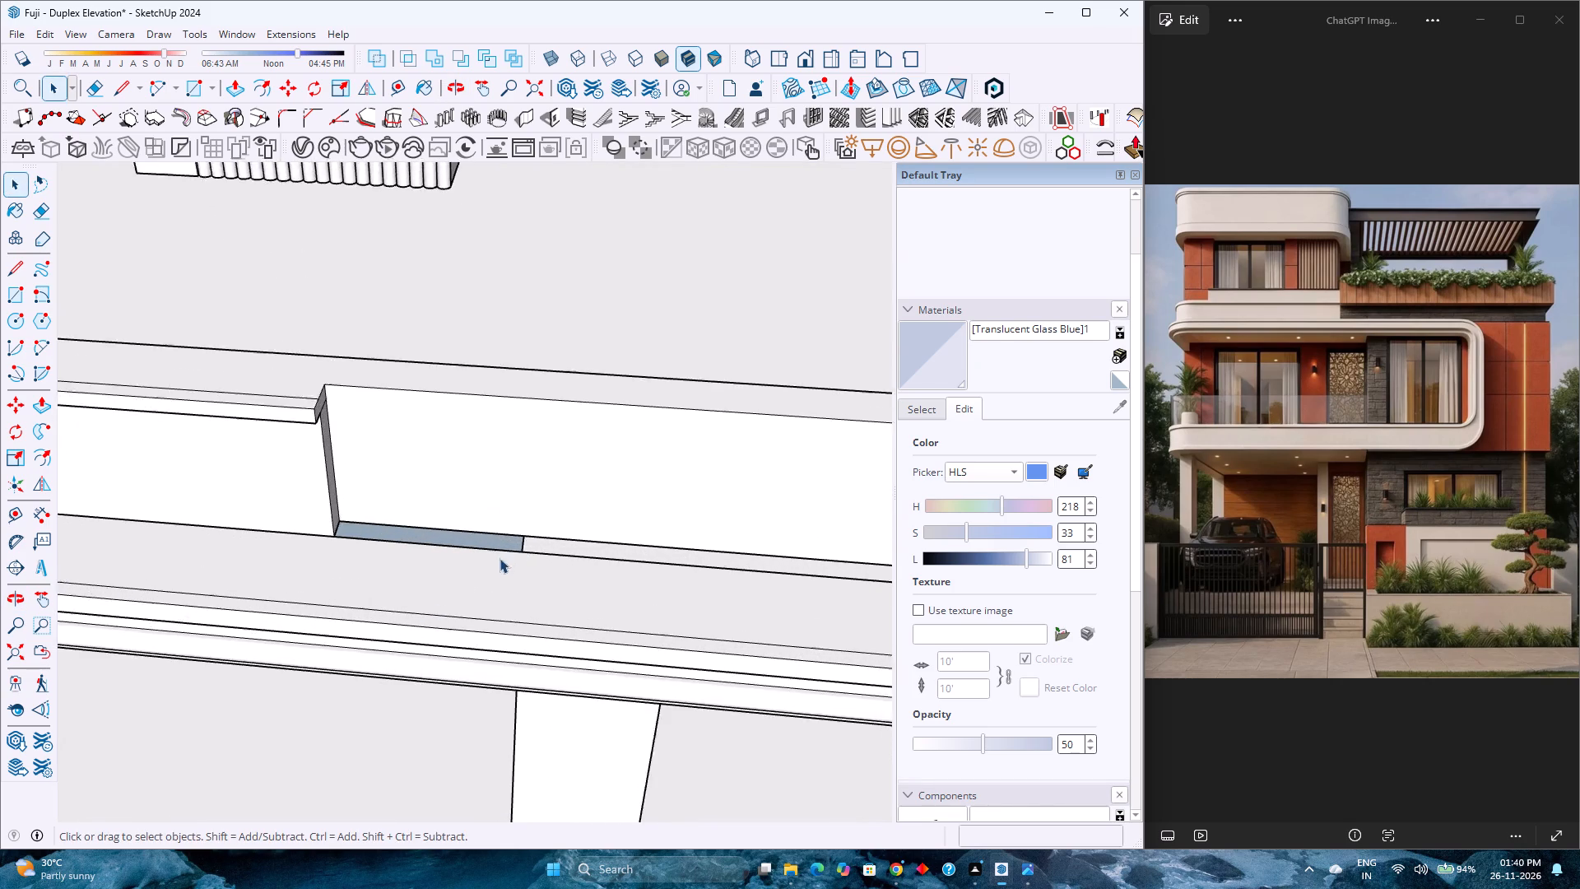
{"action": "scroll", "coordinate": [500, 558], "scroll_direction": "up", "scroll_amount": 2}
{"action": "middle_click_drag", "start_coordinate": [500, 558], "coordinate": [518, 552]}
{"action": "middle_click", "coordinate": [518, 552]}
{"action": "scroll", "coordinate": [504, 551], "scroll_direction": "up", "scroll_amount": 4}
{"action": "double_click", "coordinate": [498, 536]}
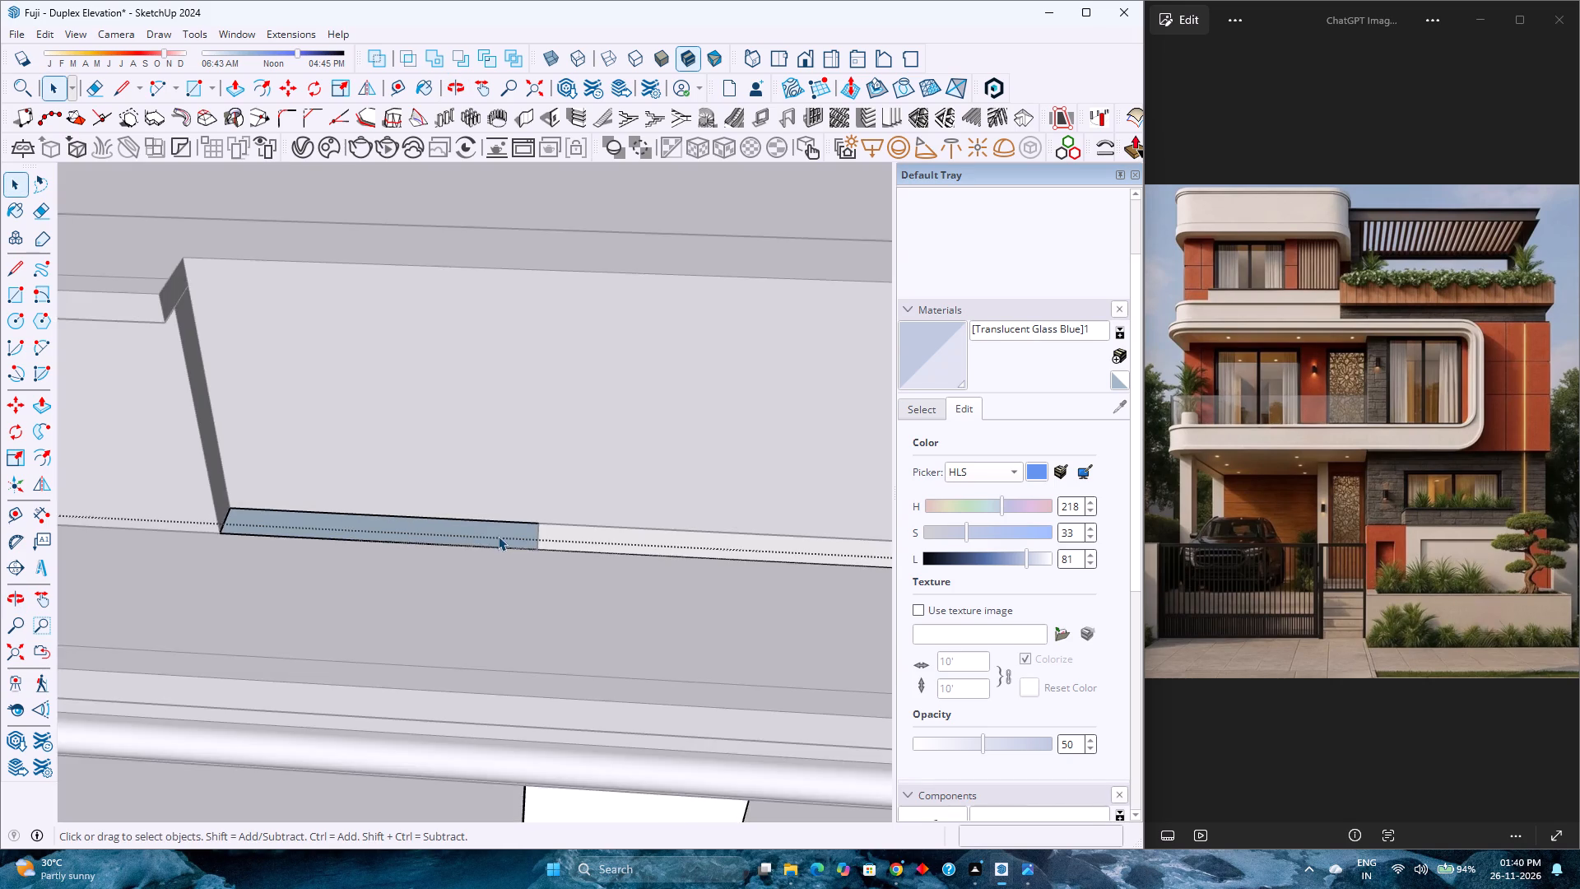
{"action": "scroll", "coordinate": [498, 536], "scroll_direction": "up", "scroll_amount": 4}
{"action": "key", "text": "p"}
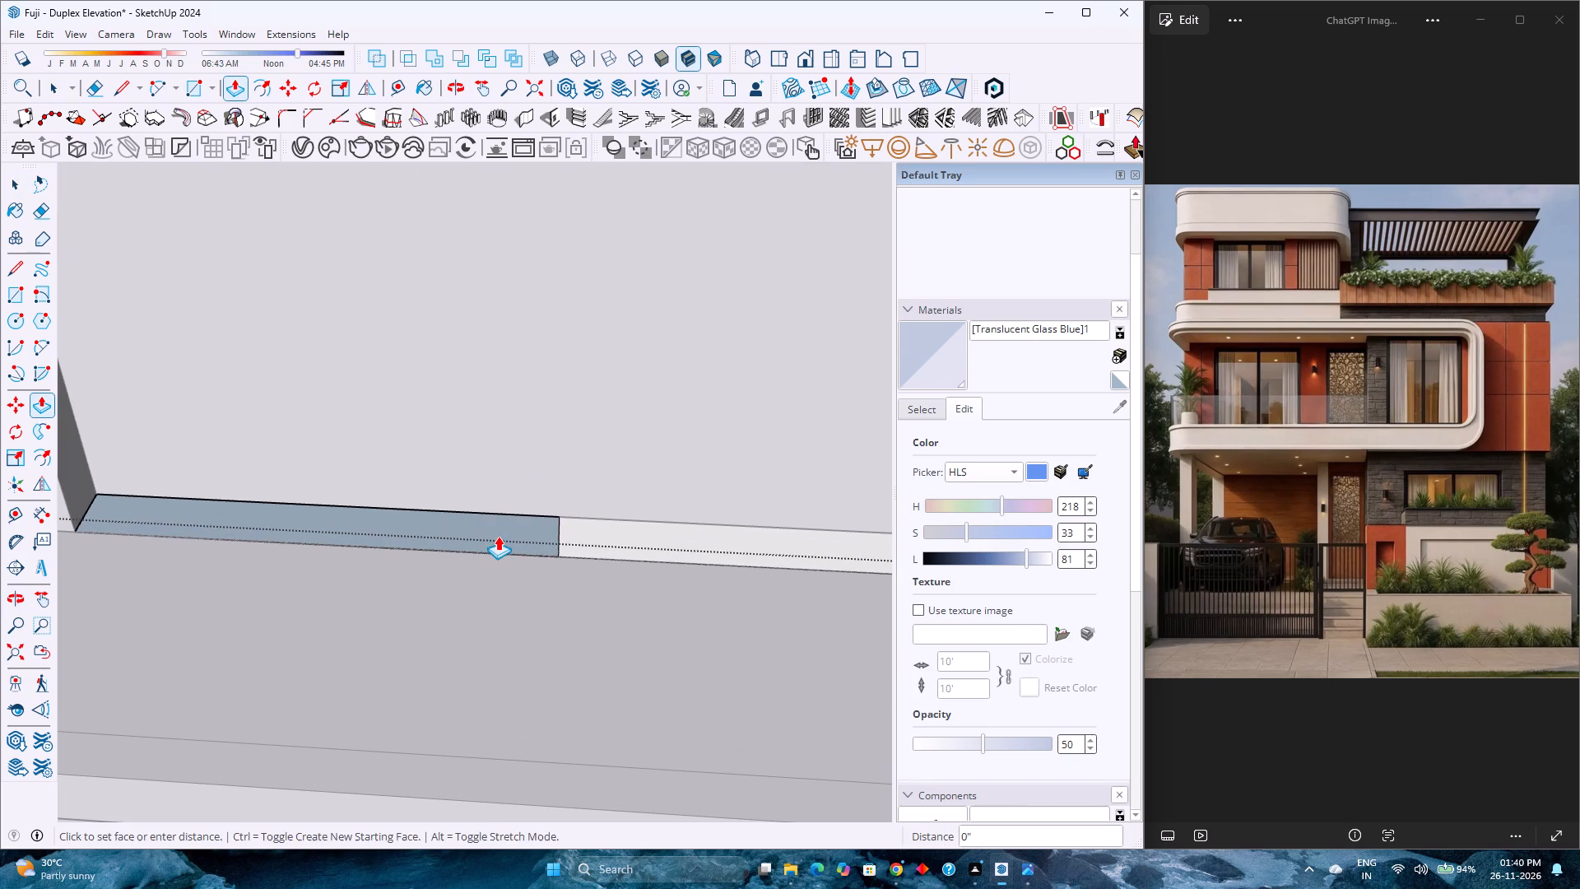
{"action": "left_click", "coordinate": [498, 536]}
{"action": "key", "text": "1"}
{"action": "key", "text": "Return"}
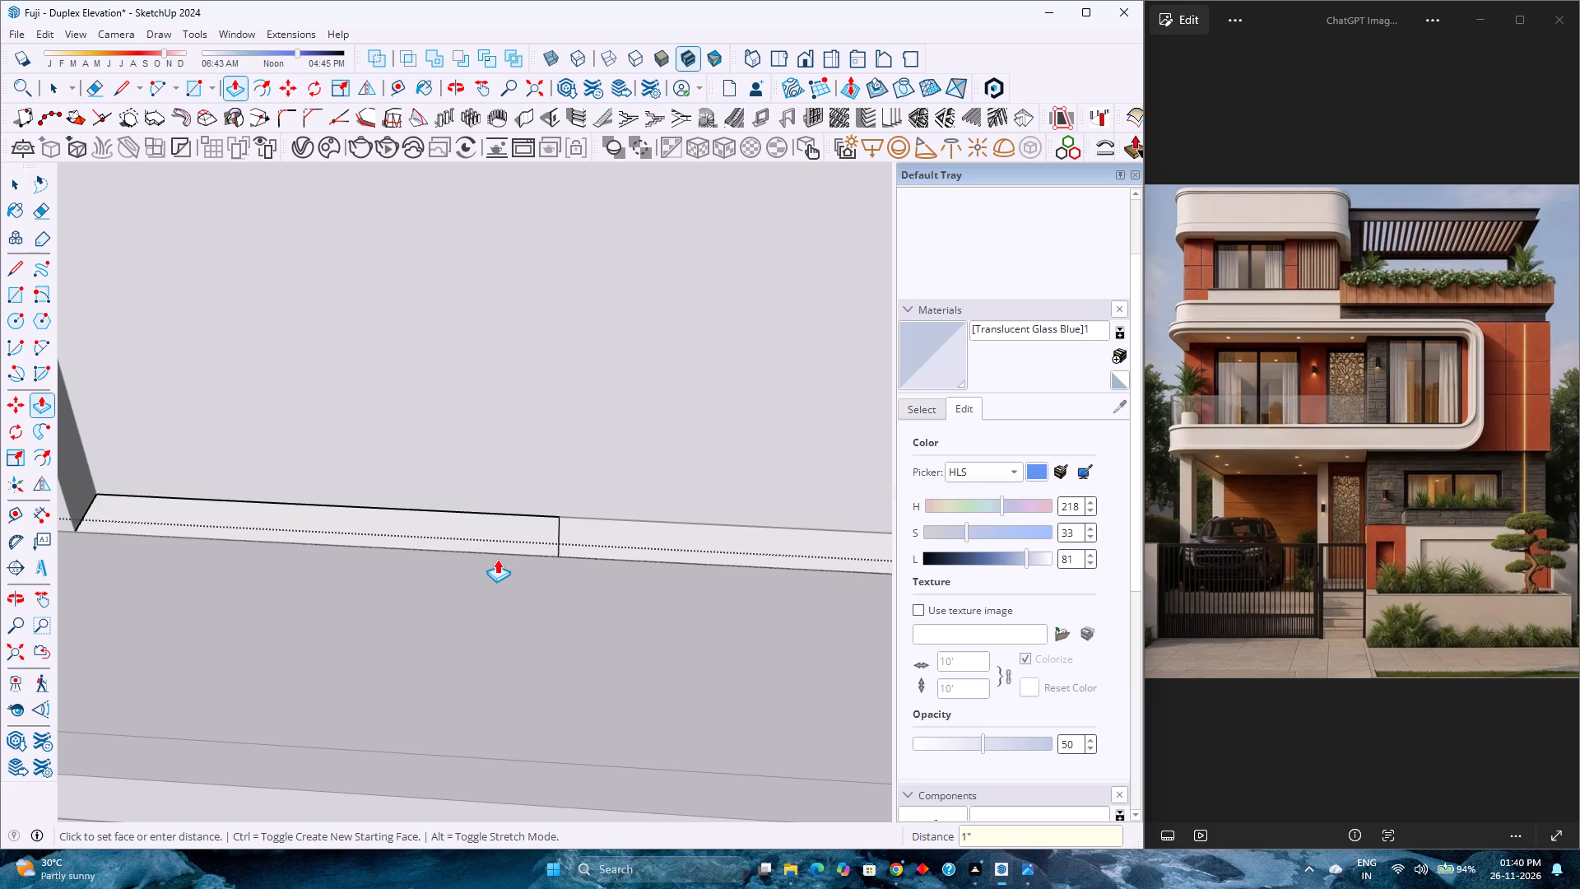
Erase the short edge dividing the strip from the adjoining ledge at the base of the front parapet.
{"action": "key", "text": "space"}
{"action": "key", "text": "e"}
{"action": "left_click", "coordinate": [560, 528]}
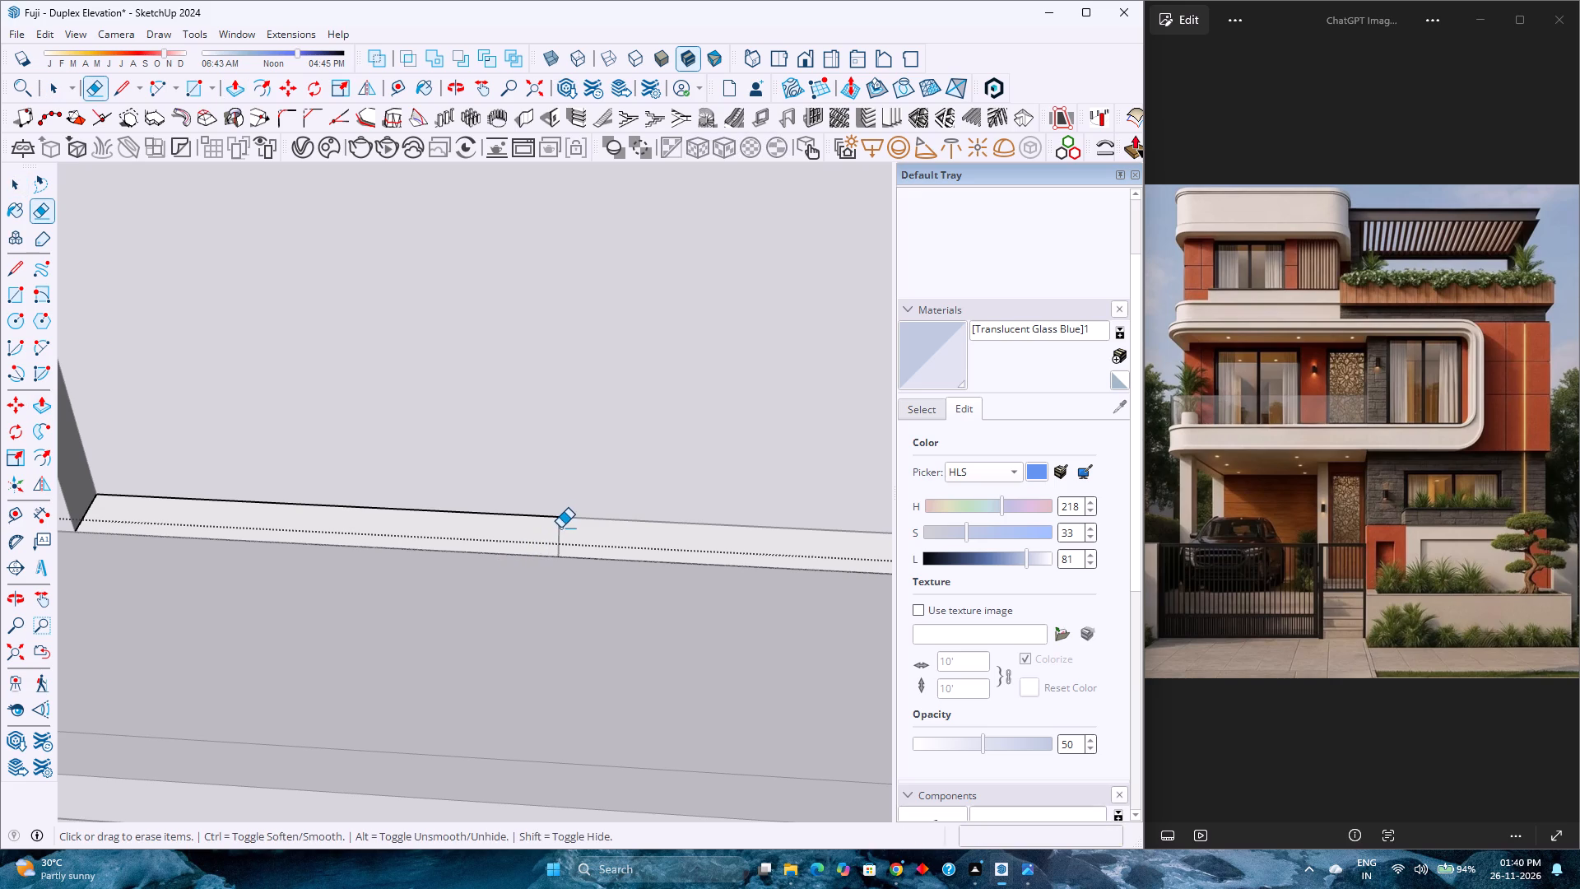
Examine the strip at the parapet base and the balcony ceiling around it from the front and from underneath.
{"action": "scroll", "coordinate": [596, 555], "scroll_direction": "down", "scroll_amount": 4}
{"action": "middle_click", "coordinate": [565, 568]}
{"action": "middle_click_drag", "start_coordinate": [562, 557], "coordinate": [569, 503]}
{"action": "middle_click", "coordinate": [570, 500]}
{"action": "scroll", "coordinate": [572, 494], "scroll_direction": "down", "scroll_amount": 6}
{"action": "middle_click_drag", "start_coordinate": [553, 642], "coordinate": [656, 403]}
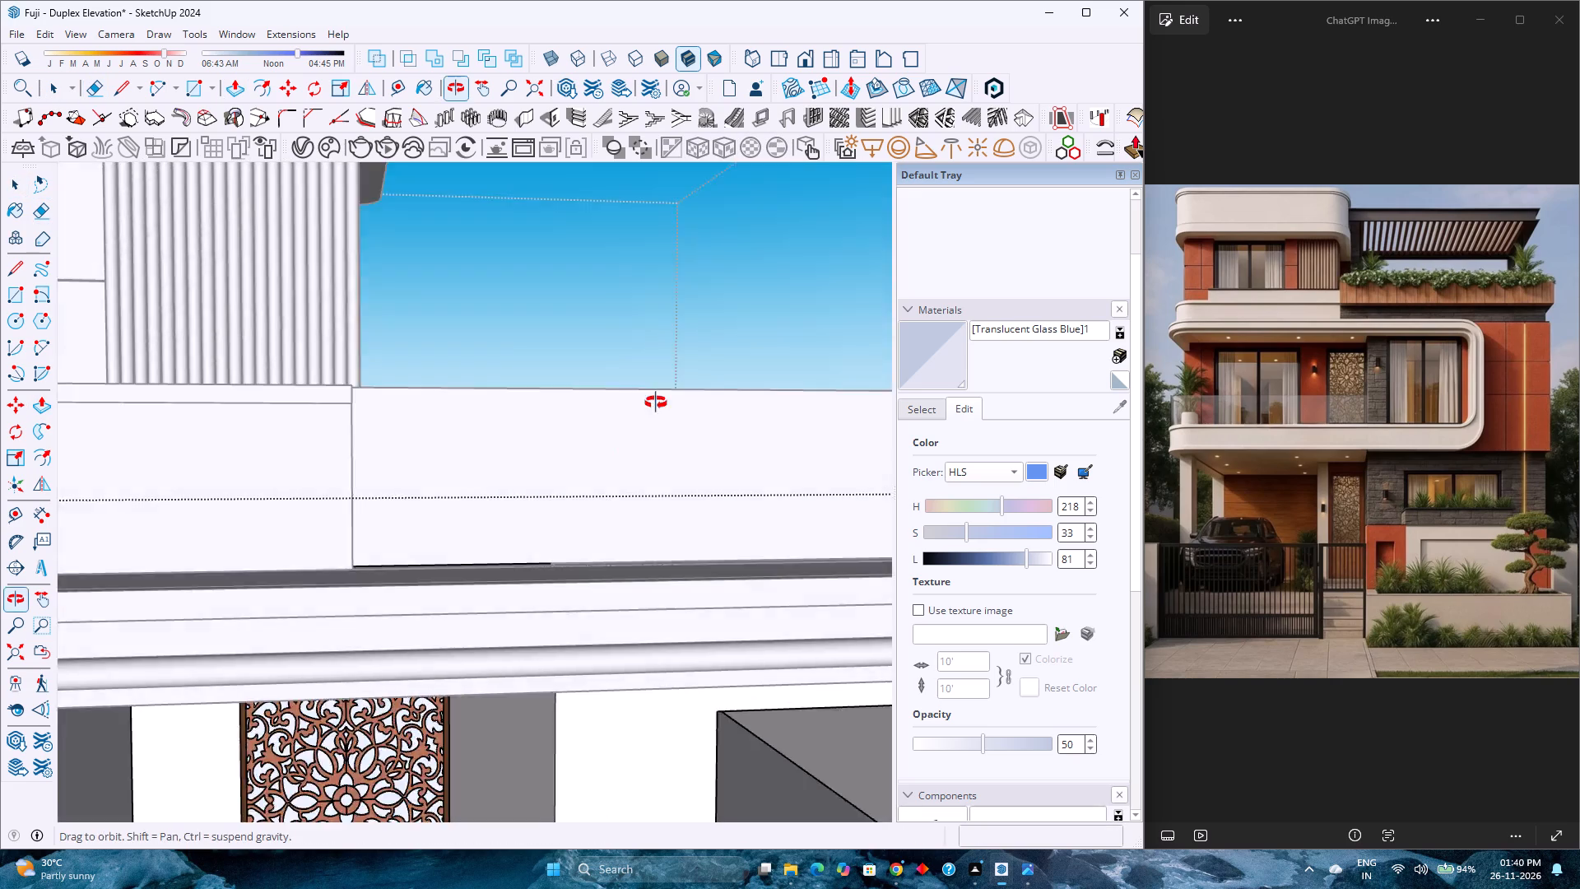
{"action": "middle_click_drag", "start_coordinate": [656, 403], "coordinate": [684, 367]}
{"action": "middle_click", "coordinate": [684, 367]}
{"action": "scroll", "coordinate": [603, 537], "scroll_direction": "down", "scroll_amount": 4}
{"action": "middle_click_drag", "start_coordinate": [513, 664], "coordinate": [601, 434]}
{"action": "middle_click", "coordinate": [601, 434]}
{"action": "scroll", "coordinate": [518, 532], "scroll_direction": "up", "scroll_amount": 3}
{"action": "middle_click_drag", "start_coordinate": [523, 531], "coordinate": [813, 478]}
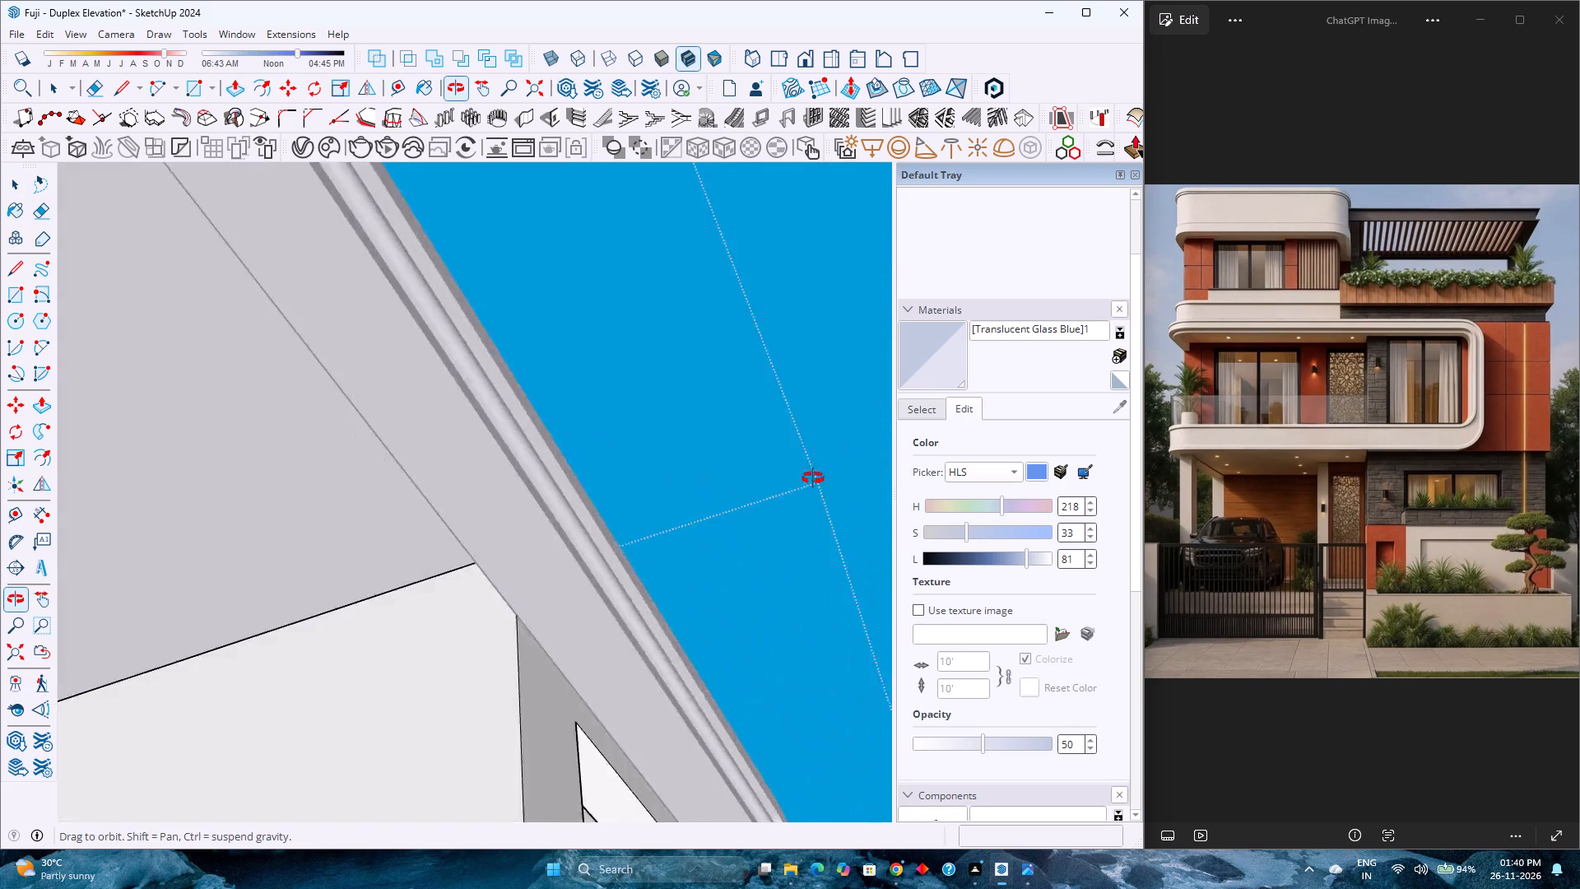
{"action": "middle_click_drag", "start_coordinate": [813, 478], "coordinate": [866, 482]}
{"action": "scroll", "coordinate": [436, 543], "scroll_direction": "up", "scroll_amount": 3}
{"action": "middle_click_drag", "start_coordinate": [436, 543], "coordinate": [700, 554]}
{"action": "middle_click", "coordinate": [700, 554]}
{"action": "scroll", "coordinate": [516, 458], "scroll_direction": "up", "scroll_amount": 4}
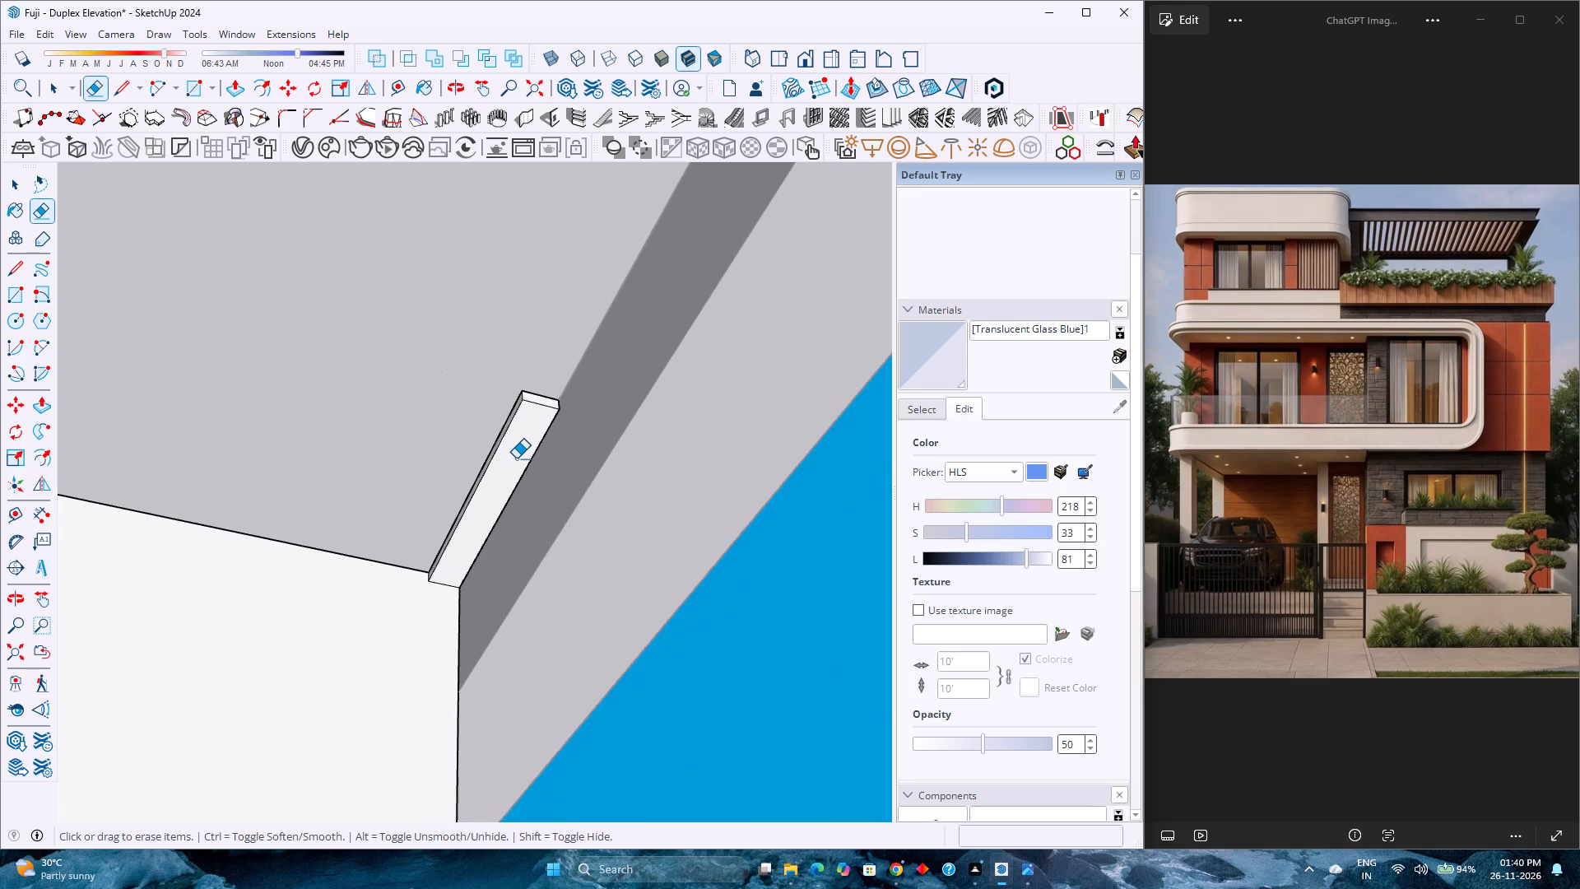
{"action": "scroll", "coordinate": [516, 458], "scroll_direction": "up", "scroll_amount": 4}
{"action": "key", "text": "space"}
{"action": "scroll", "coordinate": [513, 460], "scroll_direction": "down", "scroll_amount": 5}
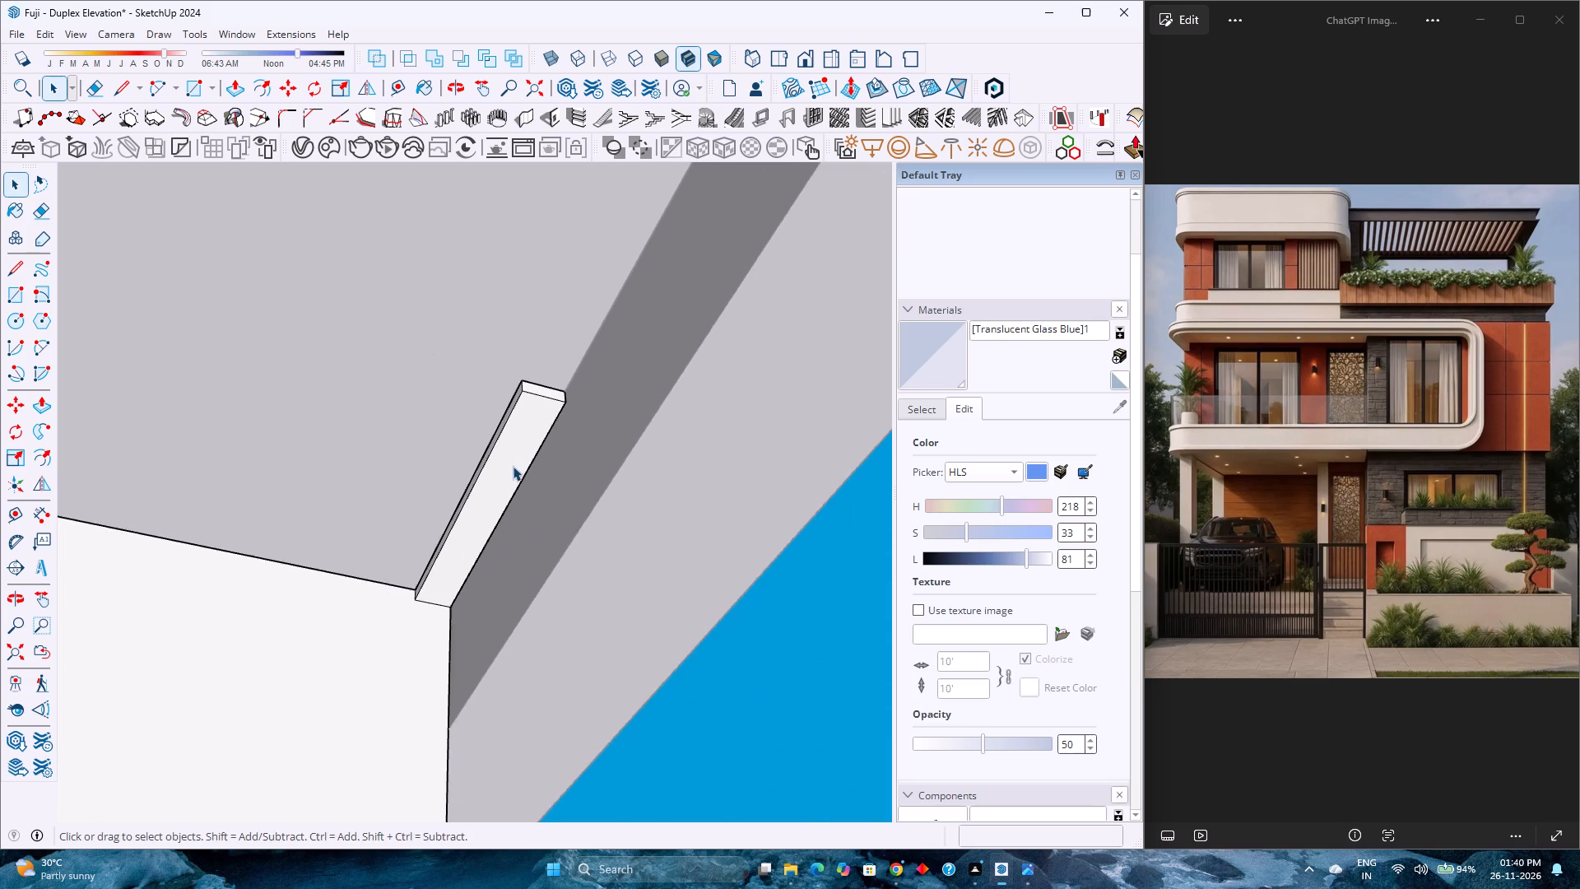
{"action": "key", "text": "Escape"}
{"action": "scroll", "coordinate": [513, 472], "scroll_direction": "down", "scroll_amount": 2}
{"action": "middle_click_drag", "start_coordinate": [517, 482], "coordinate": [365, 533]}
{"action": "middle_click", "coordinate": [360, 538]}
{"action": "scroll", "coordinate": [354, 541], "scroll_direction": "down", "scroll_amount": 4}
{"action": "scroll", "coordinate": [354, 541], "scroll_direction": "up", "scroll_amount": 1}
{"action": "middle_click_drag", "start_coordinate": [379, 530], "coordinate": [268, 606]}
{"action": "scroll", "coordinate": [268, 606], "scroll_direction": "down", "scroll_amount": 1}
{"action": "middle_click_drag", "start_coordinate": [268, 606], "coordinate": [342, 584]}
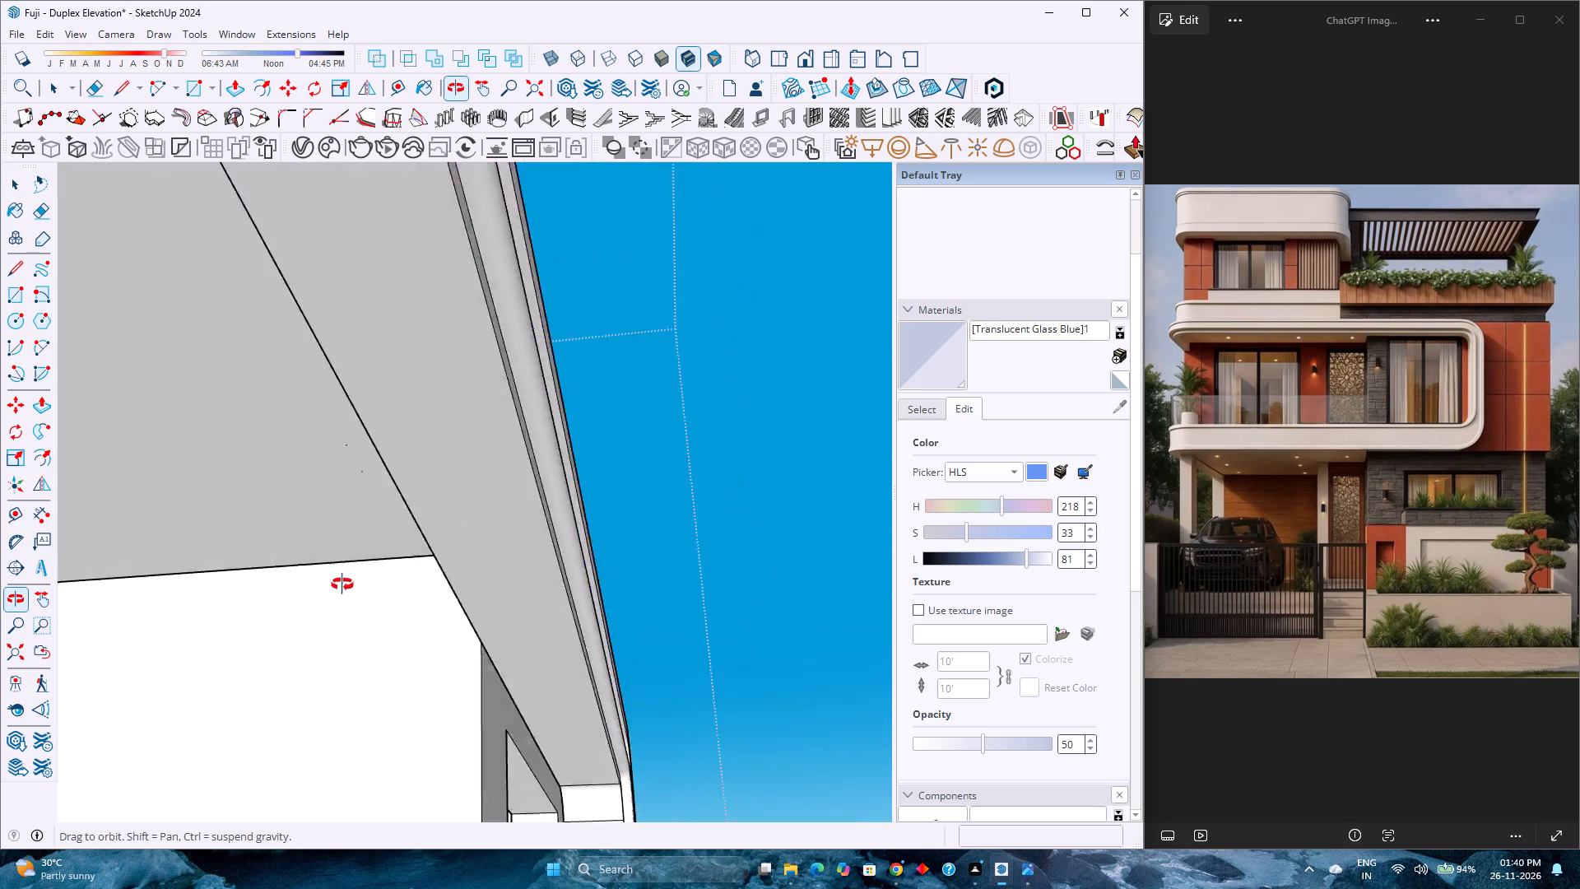
{"action": "middle_click_drag", "start_coordinate": [342, 584], "coordinate": [513, 594]}
{"action": "middle_click", "coordinate": [515, 593]}
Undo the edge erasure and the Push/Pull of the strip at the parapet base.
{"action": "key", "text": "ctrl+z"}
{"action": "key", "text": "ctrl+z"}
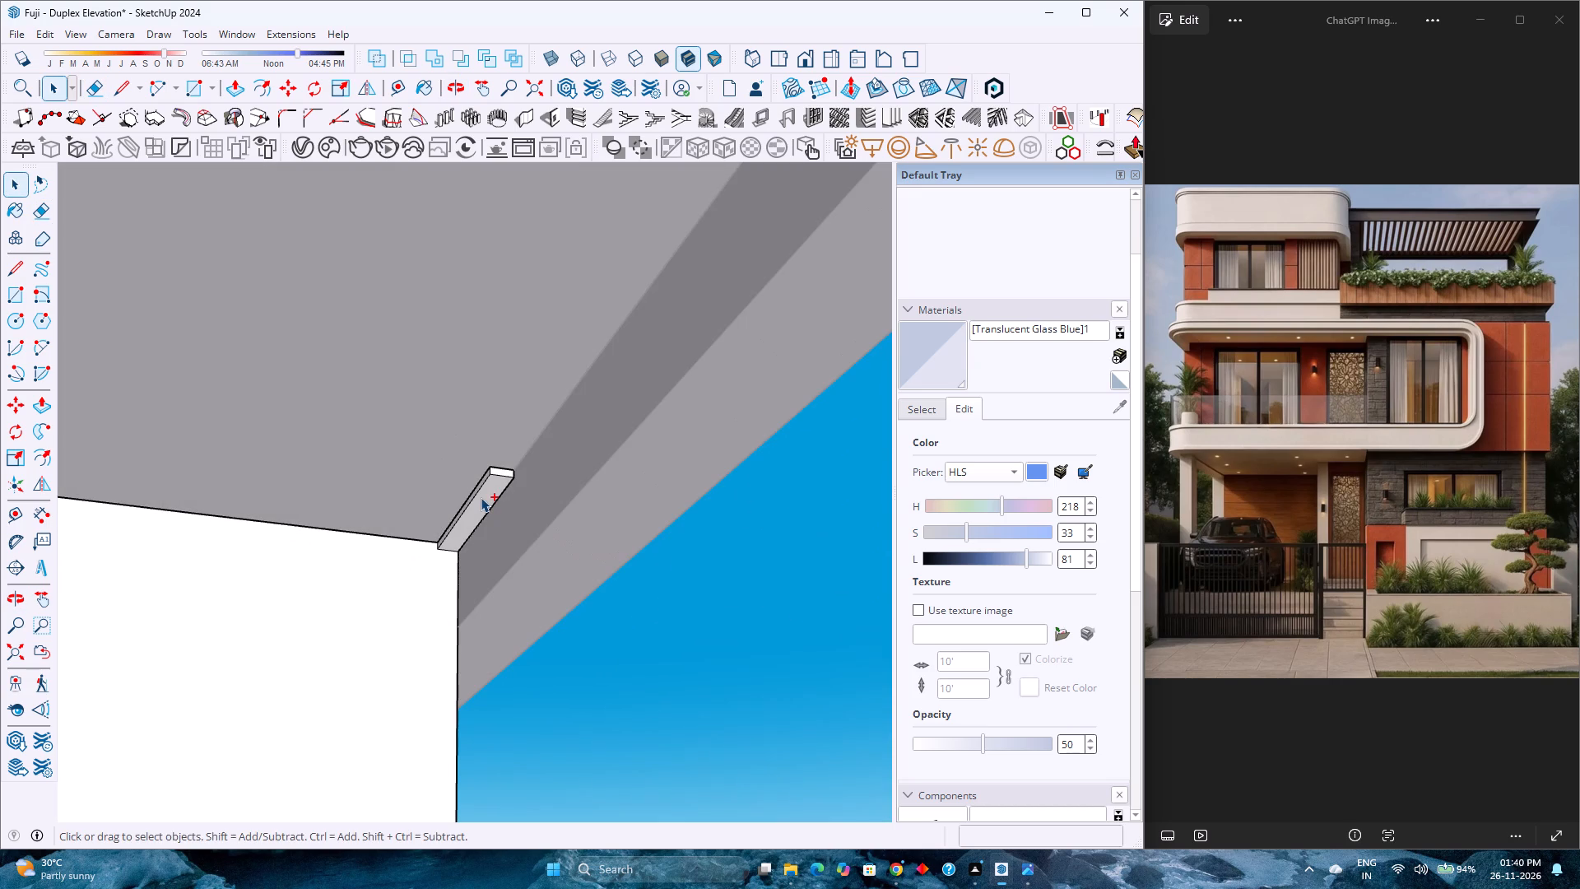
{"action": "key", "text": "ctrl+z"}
Push/Pull the blue-grey strip face at the base of the front parapet, beside the joint, by a distance of 0.2.
{"action": "middle_click_drag", "start_coordinate": [565, 568], "coordinate": [72, 764]}
{"action": "scroll", "coordinate": [459, 524], "scroll_direction": "down", "scroll_amount": 2}
{"action": "middle_click_drag", "start_coordinate": [459, 524], "coordinate": [336, 786]}
{"action": "middle_click", "coordinate": [336, 786]}
{"action": "scroll", "coordinate": [623, 356], "scroll_direction": "down", "scroll_amount": 1}
{"action": "scroll", "coordinate": [623, 356], "scroll_direction": "up", "scroll_amount": 6}
{"action": "middle_click_drag", "start_coordinate": [623, 356], "coordinate": [228, 505], "text": "shift"}
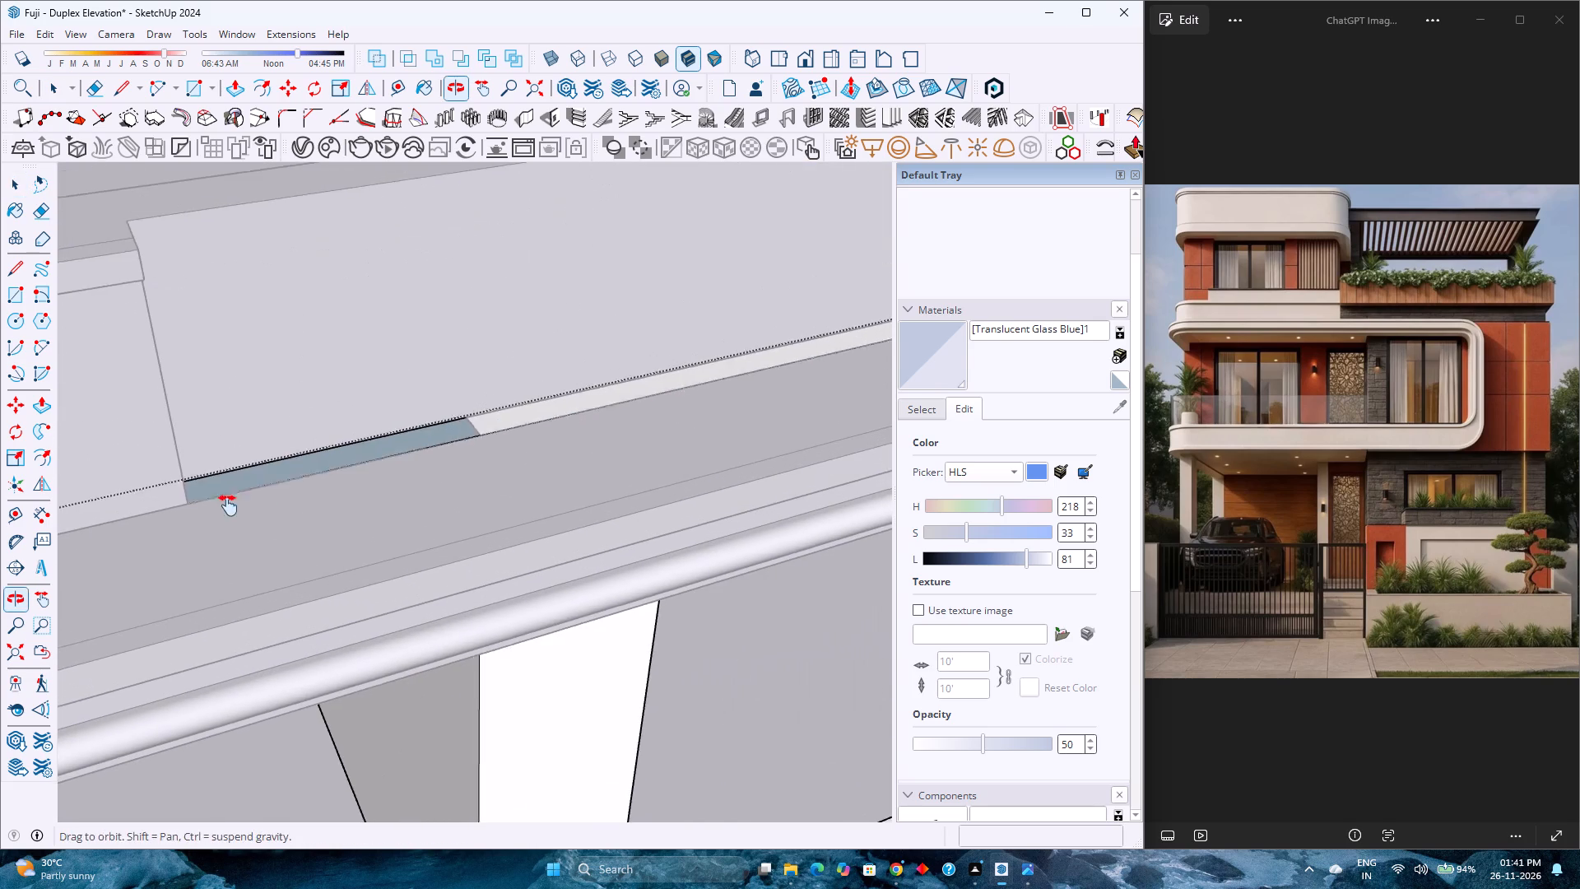
{"action": "middle_click_drag", "start_coordinate": [228, 505], "coordinate": [227, 505], "text": "shift"}
{"action": "scroll", "coordinate": [434, 406], "scroll_direction": "down", "scroll_amount": 8}
{"action": "scroll", "coordinate": [409, 419], "scroll_direction": "up", "scroll_amount": 9}
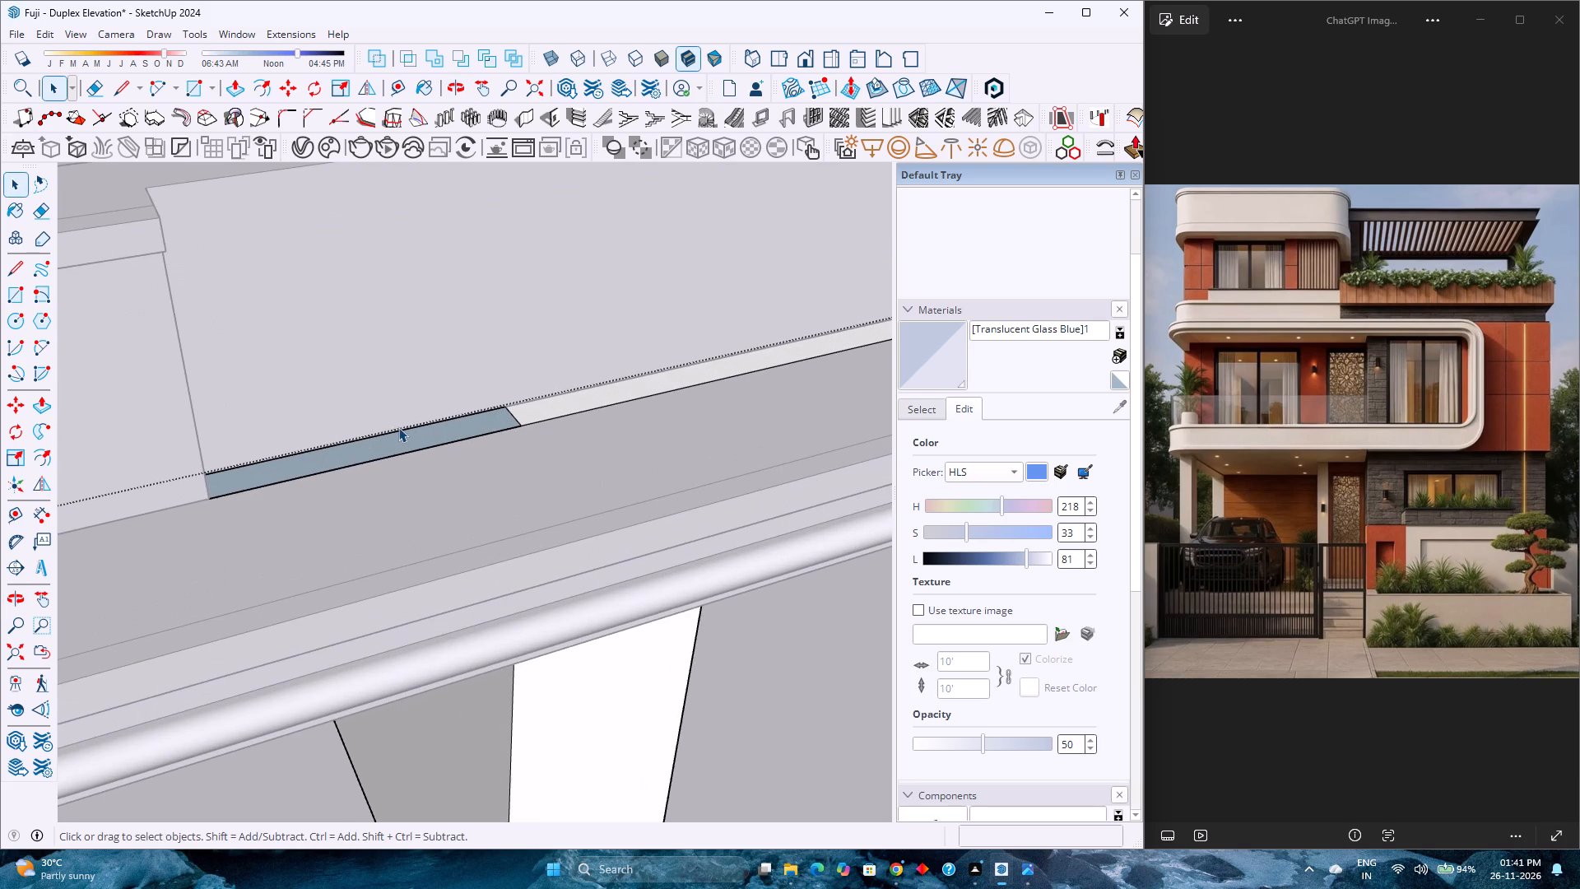
{"action": "key", "text": "p"}
{"action": "left_click", "coordinate": [409, 436]}
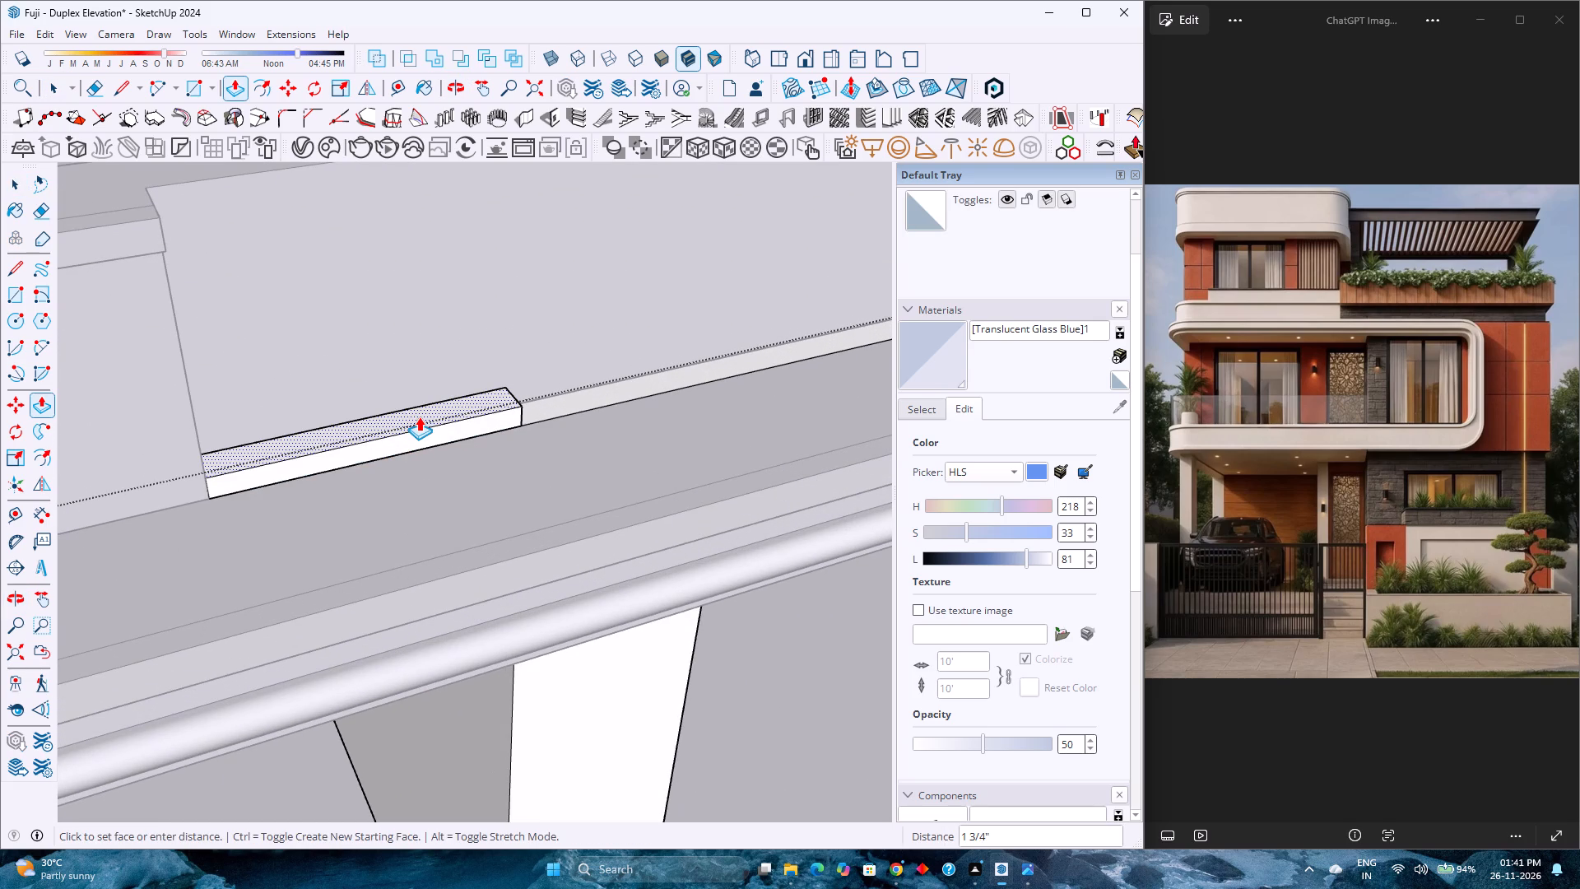
{"action": "type", "text": "0."}
{"action": "key", "text": "2"}
{"action": "key", "text": "Return"}
{"action": "key", "text": "space"}
{"action": "scroll", "coordinate": [435, 428], "scroll_direction": "down", "scroll_amount": 8}
{"action": "key", "text": "Escape"}
Examine the front parapet, its joint and the strip at its base from the front and above.
{"action": "scroll", "coordinate": [478, 433], "scroll_direction": "down", "scroll_amount": 6}
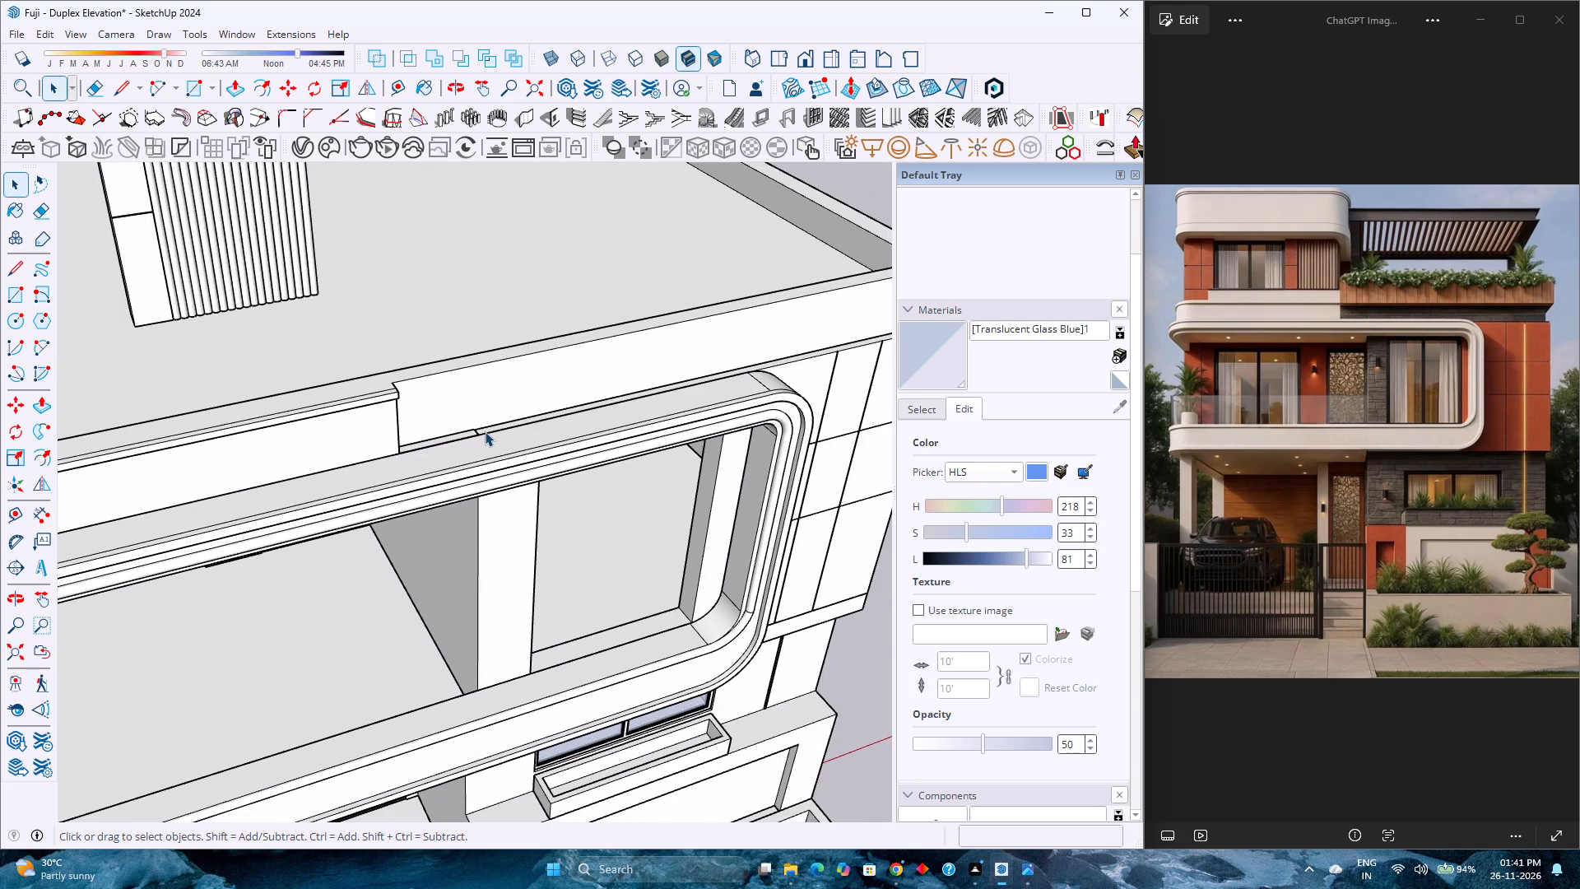
{"action": "scroll", "coordinate": [511, 424], "scroll_direction": "up", "scroll_amount": 2}
{"action": "scroll", "coordinate": [511, 424], "scroll_direction": "down", "scroll_amount": 3}
{"action": "middle_click_drag", "start_coordinate": [521, 417], "coordinate": [536, 508], "text": "shift"}
{"action": "middle_click_drag", "start_coordinate": [563, 500], "coordinate": [517, 500]}
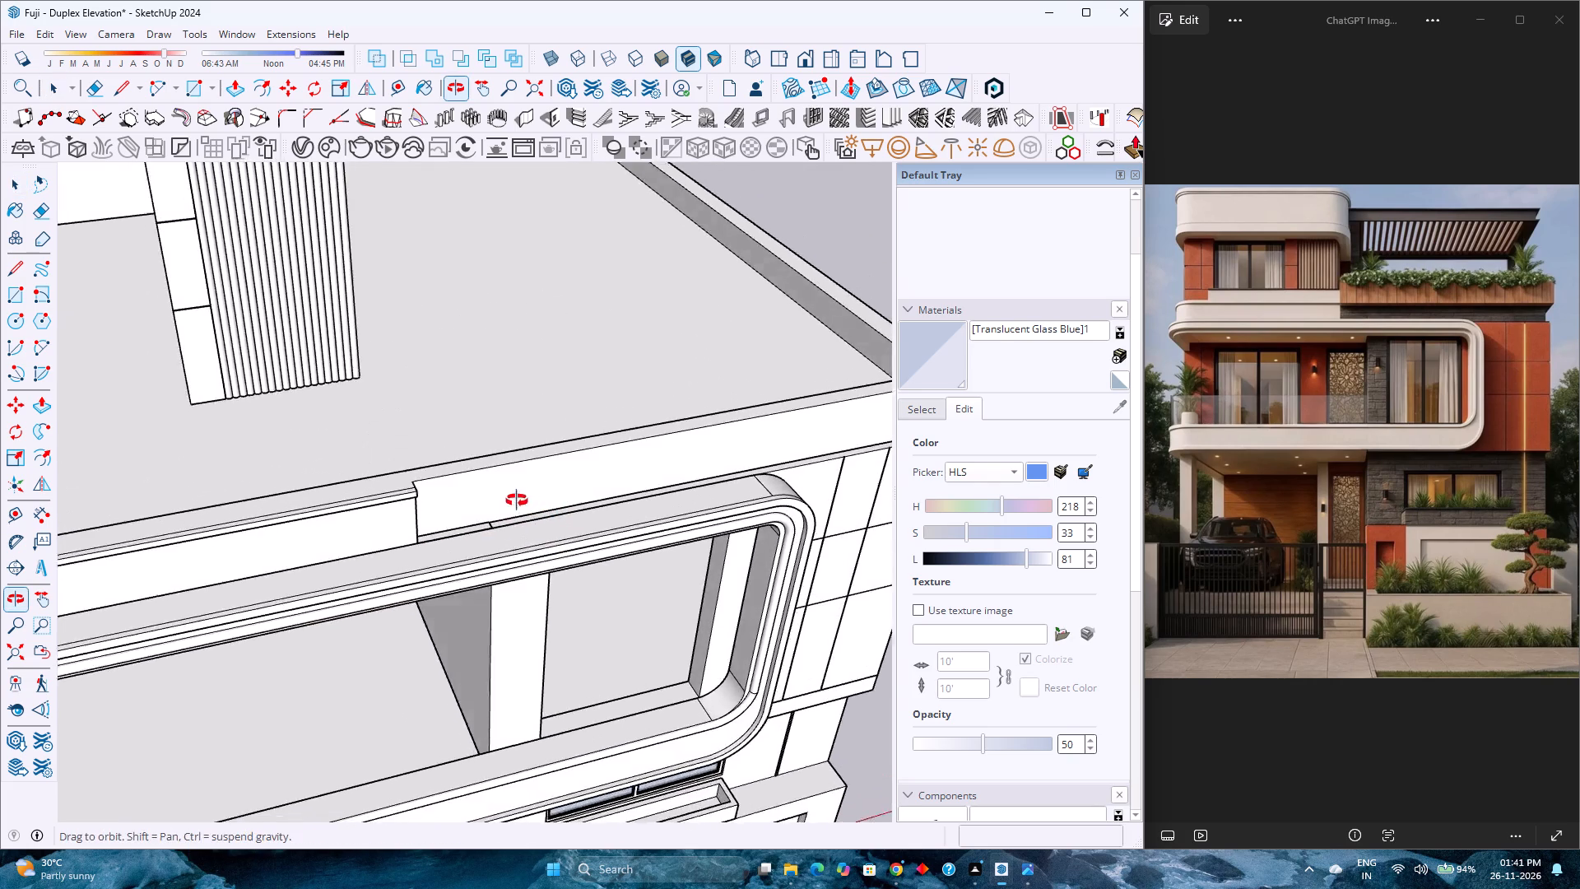
{"action": "middle_click_drag", "start_coordinate": [517, 500], "coordinate": [439, 499]}
{"action": "middle_click", "coordinate": [434, 498]}
{"action": "middle_click", "coordinate": [434, 498]}
{"action": "scroll", "coordinate": [529, 491], "scroll_direction": "down", "scroll_amount": 3}
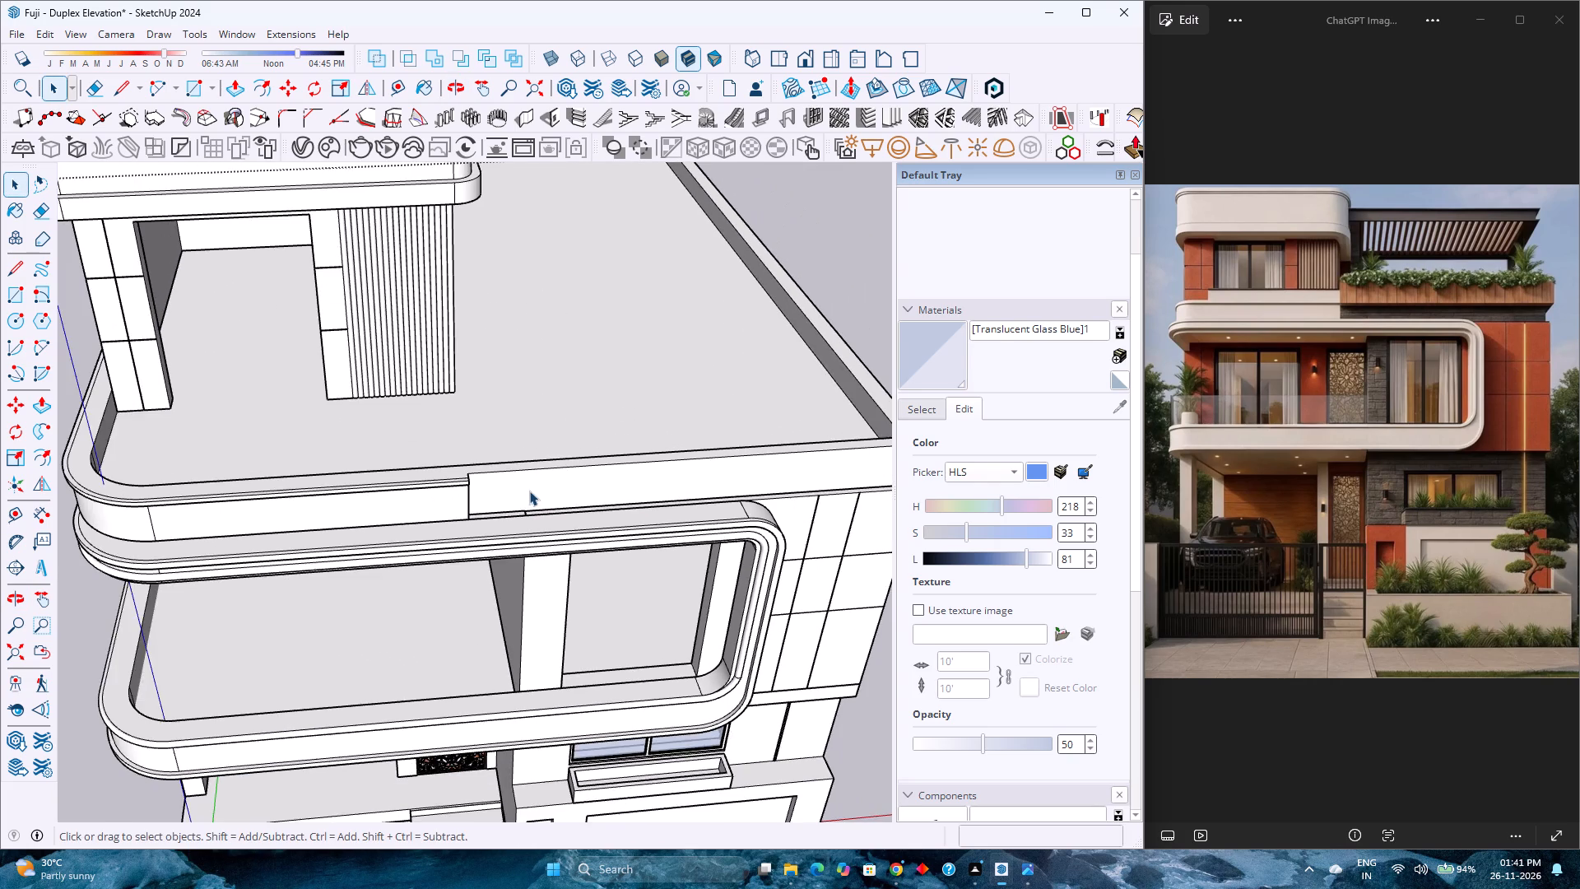
{"action": "scroll", "coordinate": [529, 491], "scroll_direction": "up", "scroll_amount": 3}
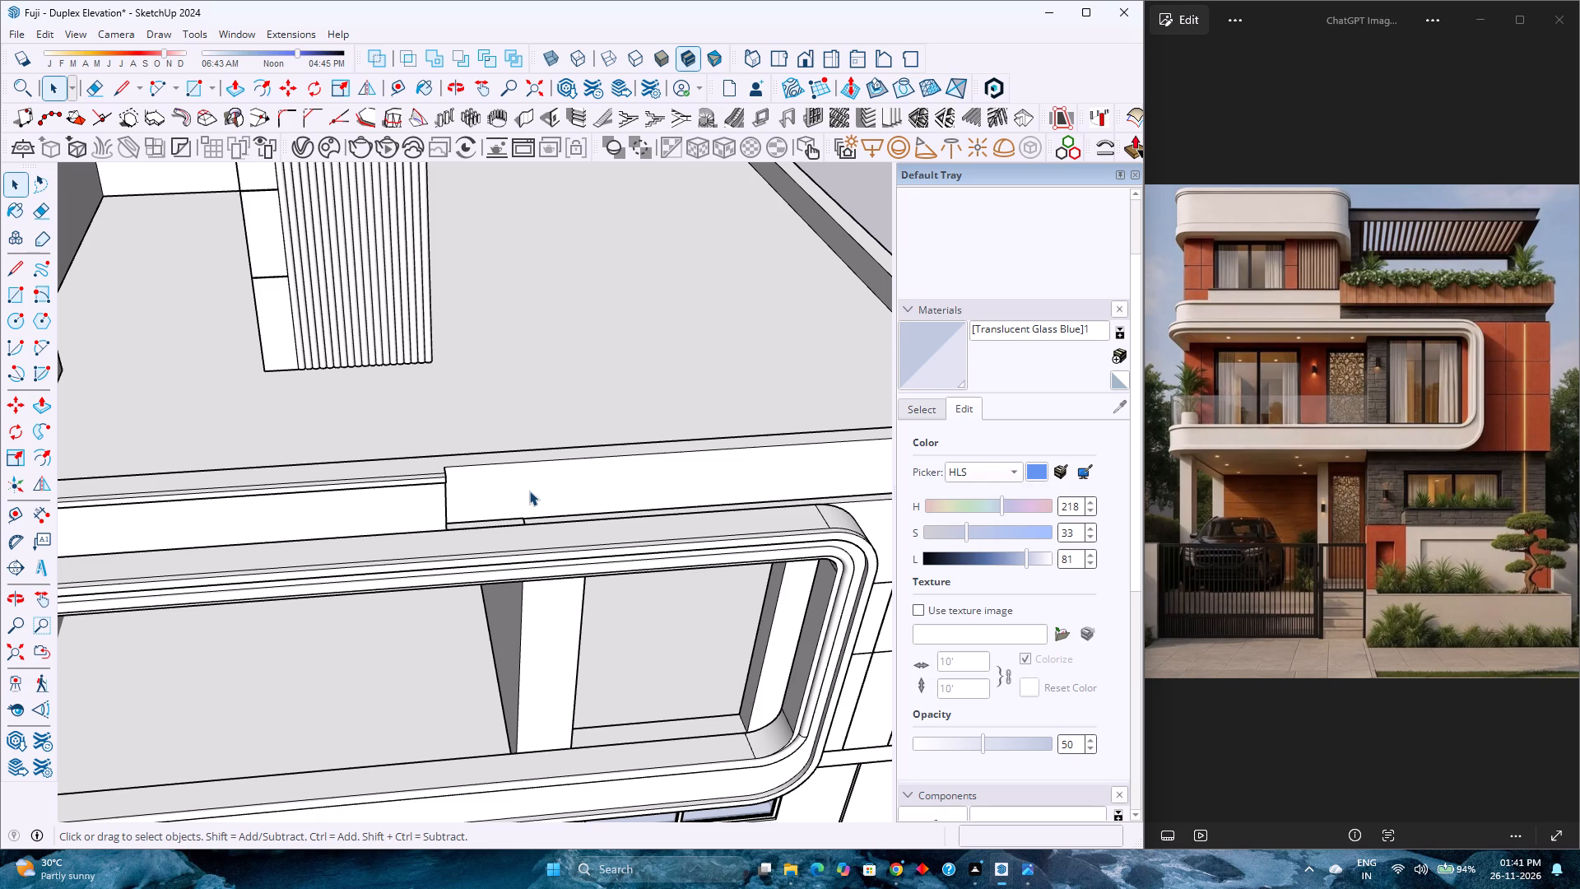
{"action": "scroll", "coordinate": [380, 461], "scroll_direction": "down", "scroll_amount": 4}
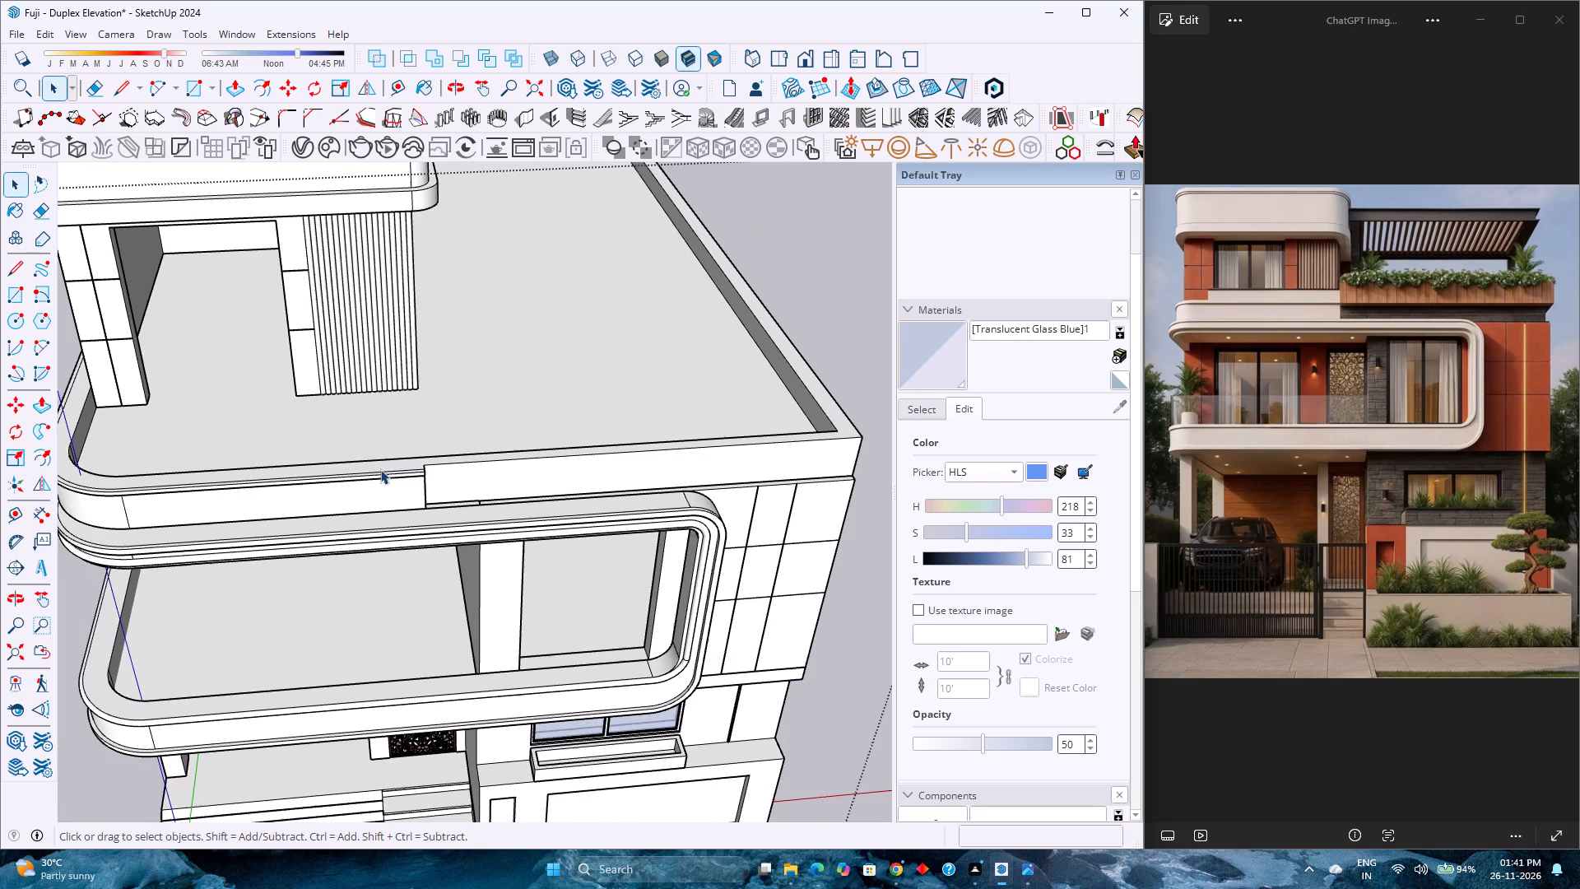
Open the roof parapet group for editing at the front joint.
{"action": "double_click", "coordinate": [440, 468]}
Examine the parapet's front joint, the ledge at its base and the rounded front corner at varying distances.
{"action": "scroll", "coordinate": [440, 468], "scroll_direction": "up", "scroll_amount": 2}
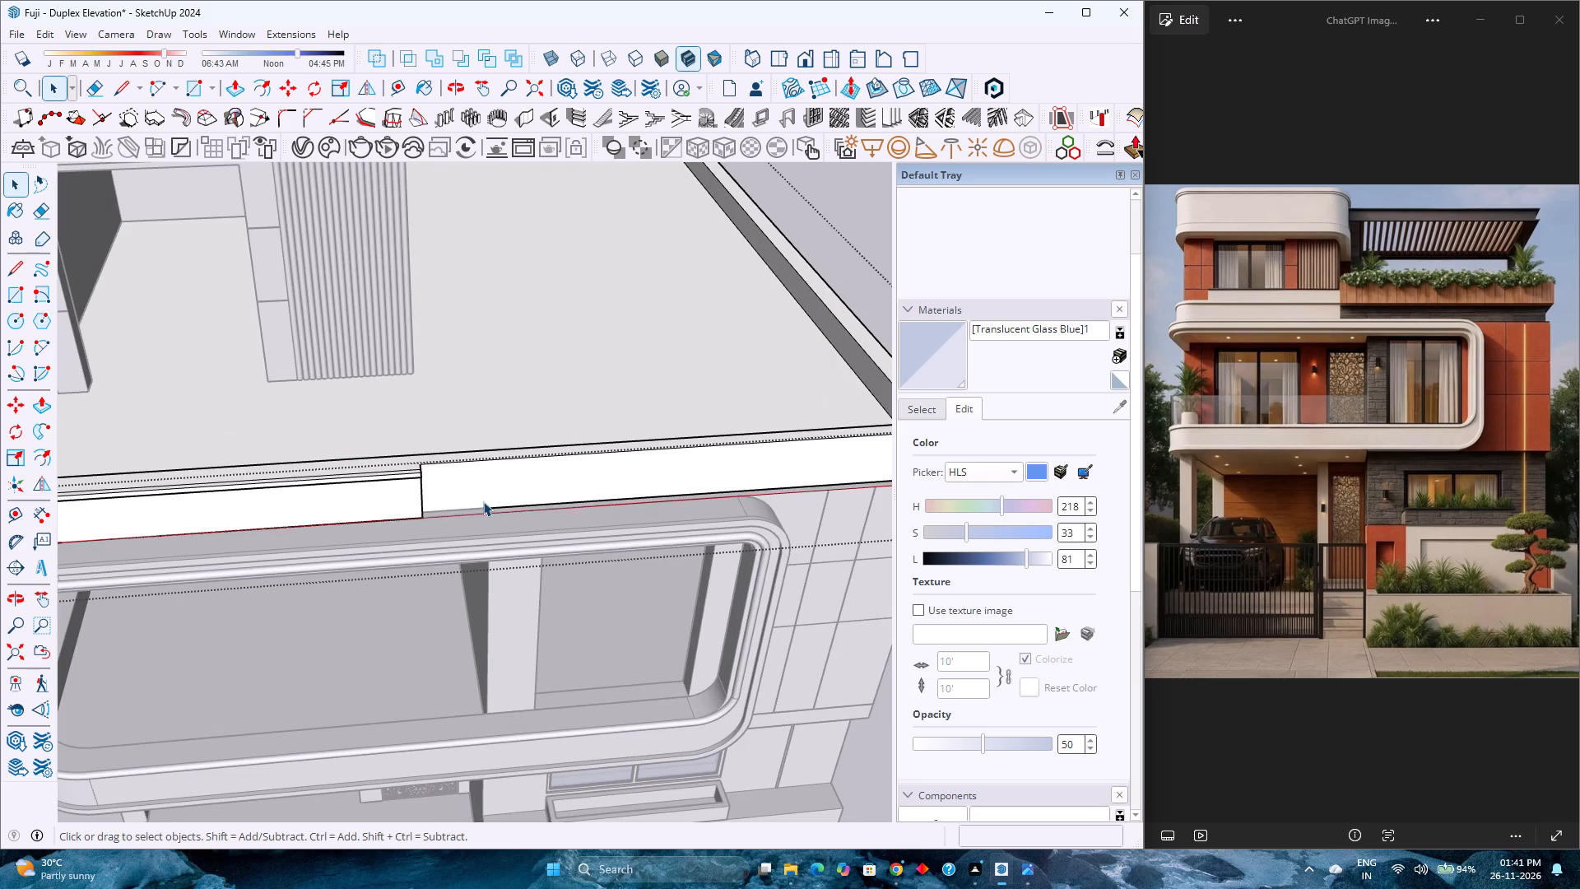
{"action": "scroll", "coordinate": [486, 507], "scroll_direction": "down", "scroll_amount": 2}
{"action": "scroll", "coordinate": [486, 508], "scroll_direction": "up", "scroll_amount": 4}
{"action": "scroll", "coordinate": [486, 508], "scroll_direction": "down", "scroll_amount": 5}
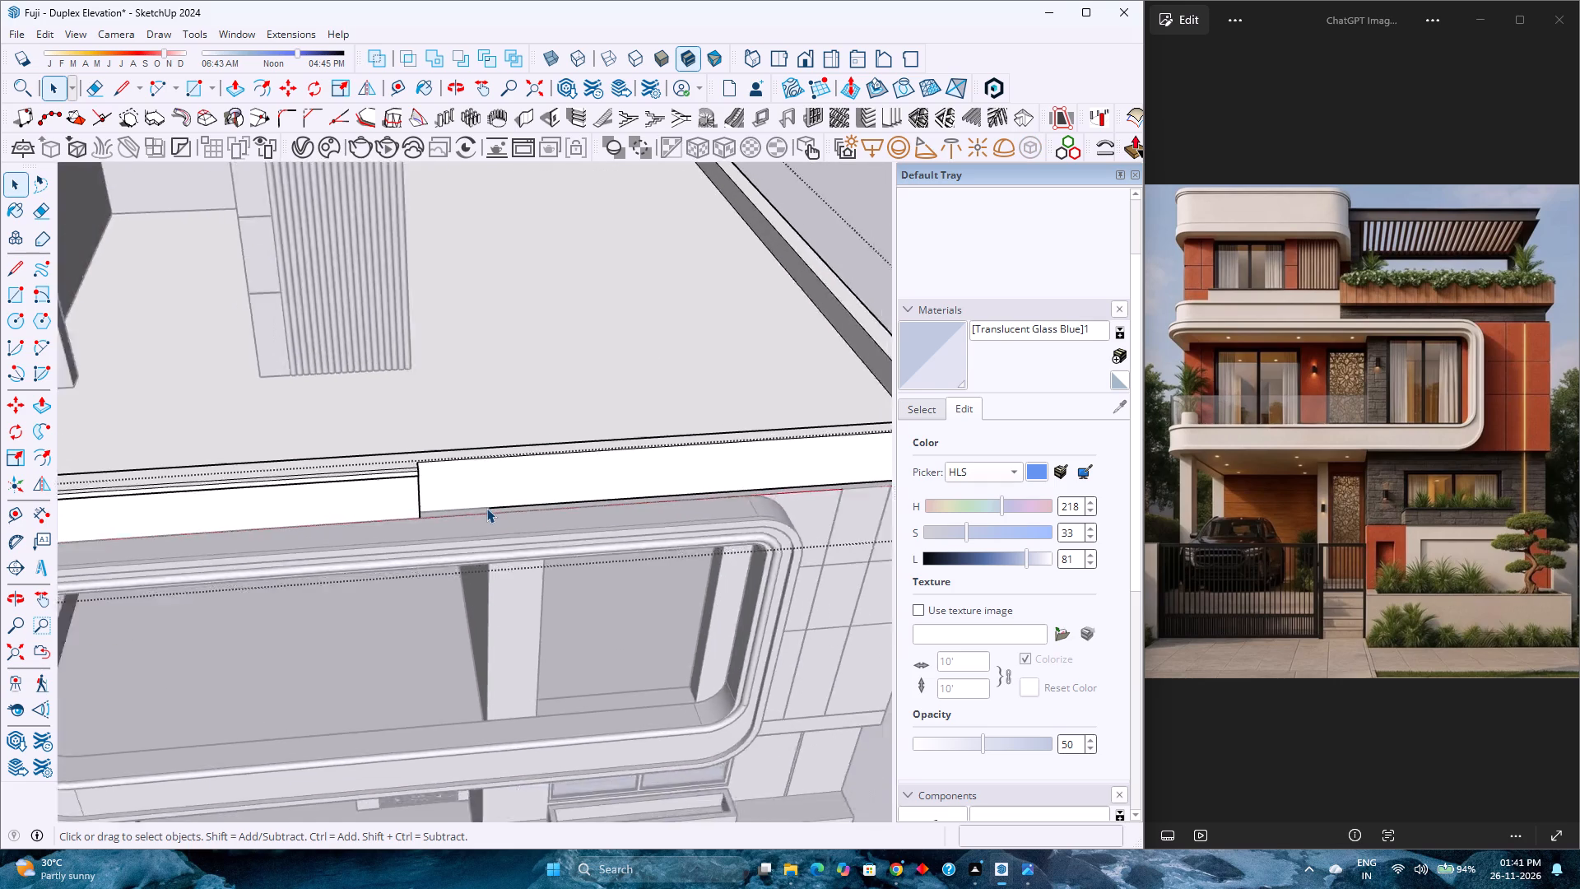
{"action": "scroll", "coordinate": [486, 508], "scroll_direction": "up", "scroll_amount": 4}
{"action": "scroll", "coordinate": [486, 508], "scroll_direction": "down", "scroll_amount": 2}
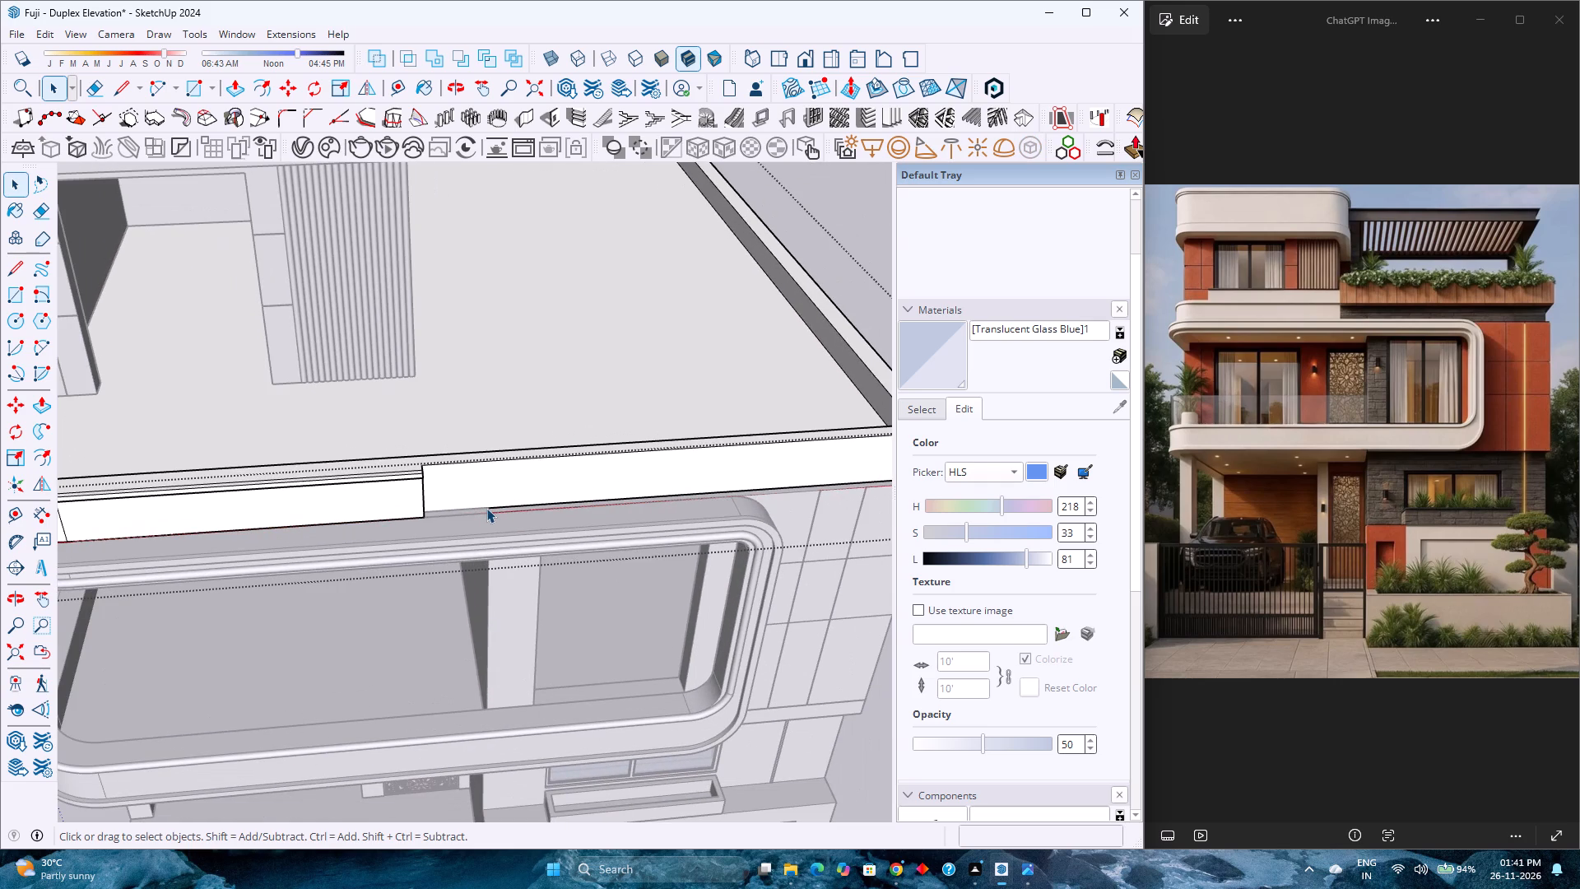
{"action": "scroll", "coordinate": [486, 508], "scroll_direction": "up", "scroll_amount": 4}
{"action": "scroll", "coordinate": [486, 508], "scroll_direction": "down", "scroll_amount": 4}
{"action": "scroll", "coordinate": [486, 508], "scroll_direction": "up", "scroll_amount": 4}
{"action": "scroll", "coordinate": [486, 508], "scroll_direction": "down", "scroll_amount": 4}
{"action": "scroll", "coordinate": [486, 508], "scroll_direction": "up", "scroll_amount": 3}
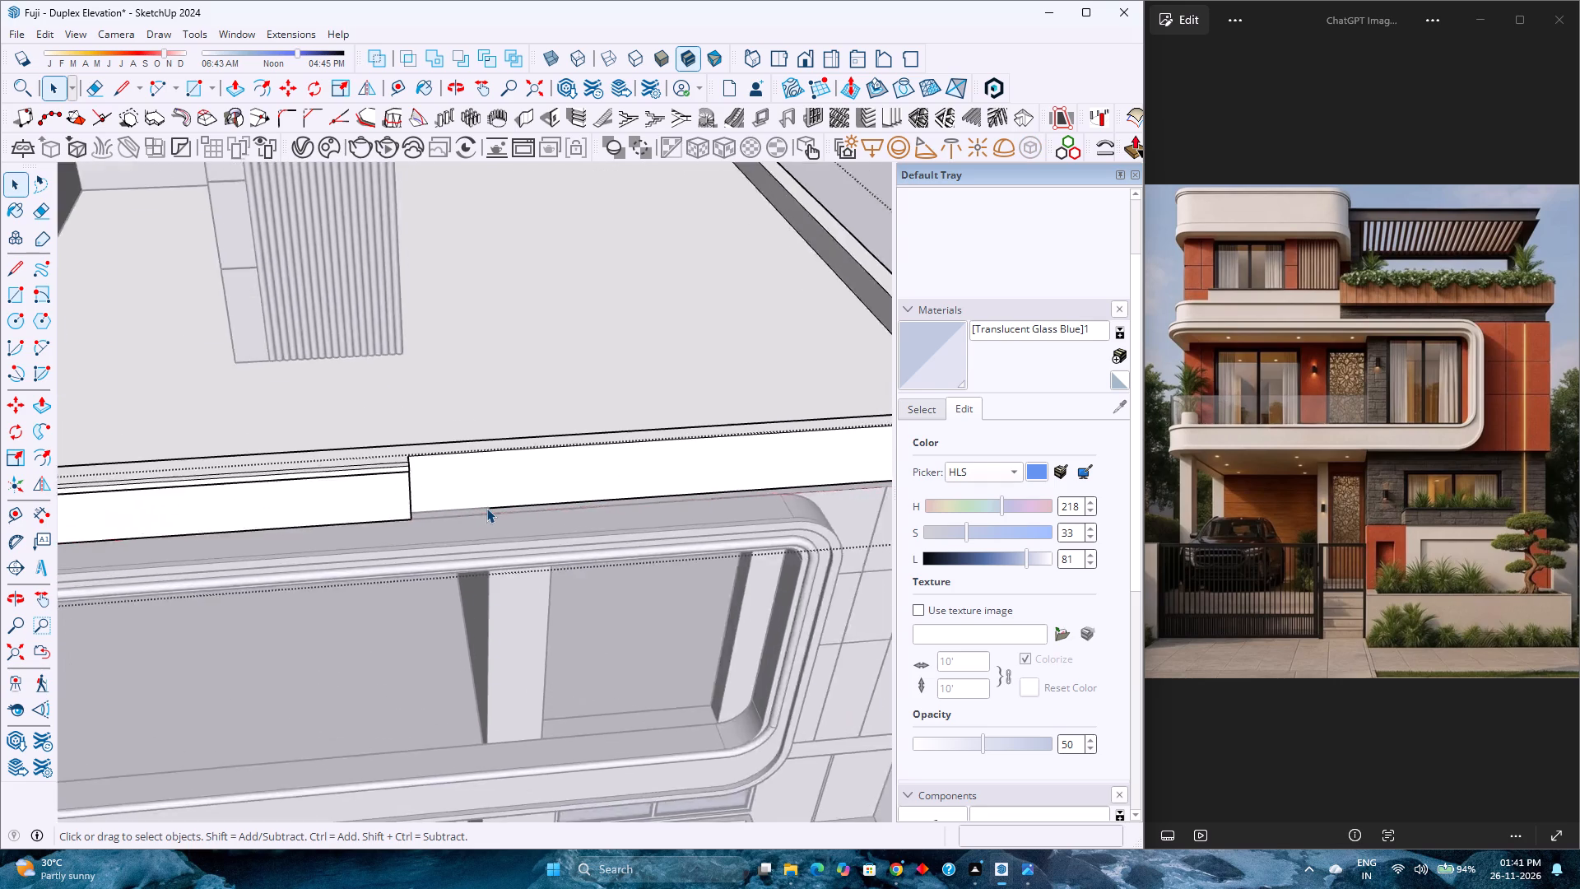
{"action": "scroll", "coordinate": [486, 508], "scroll_direction": "up", "scroll_amount": 1}
{"action": "scroll", "coordinate": [486, 508], "scroll_direction": "down", "scroll_amount": 3}
{"action": "scroll", "coordinate": [486, 508], "scroll_direction": "up", "scroll_amount": 4}
{"action": "scroll", "coordinate": [486, 509], "scroll_direction": "down", "scroll_amount": 4}
{"action": "scroll", "coordinate": [486, 510], "scroll_direction": "up", "scroll_amount": 3}
{"action": "scroll", "coordinate": [486, 510], "scroll_direction": "down", "scroll_amount": 3}
{"action": "scroll", "coordinate": [486, 510], "scroll_direction": "up", "scroll_amount": 4}
{"action": "scroll", "coordinate": [486, 510], "scroll_direction": "down", "scroll_amount": 3}
{"action": "scroll", "coordinate": [486, 510], "scroll_direction": "up", "scroll_amount": 4}
{"action": "scroll", "coordinate": [486, 510], "scroll_direction": "down", "scroll_amount": 2}
{"action": "scroll", "coordinate": [486, 511], "scroll_direction": "up", "scroll_amount": 3}
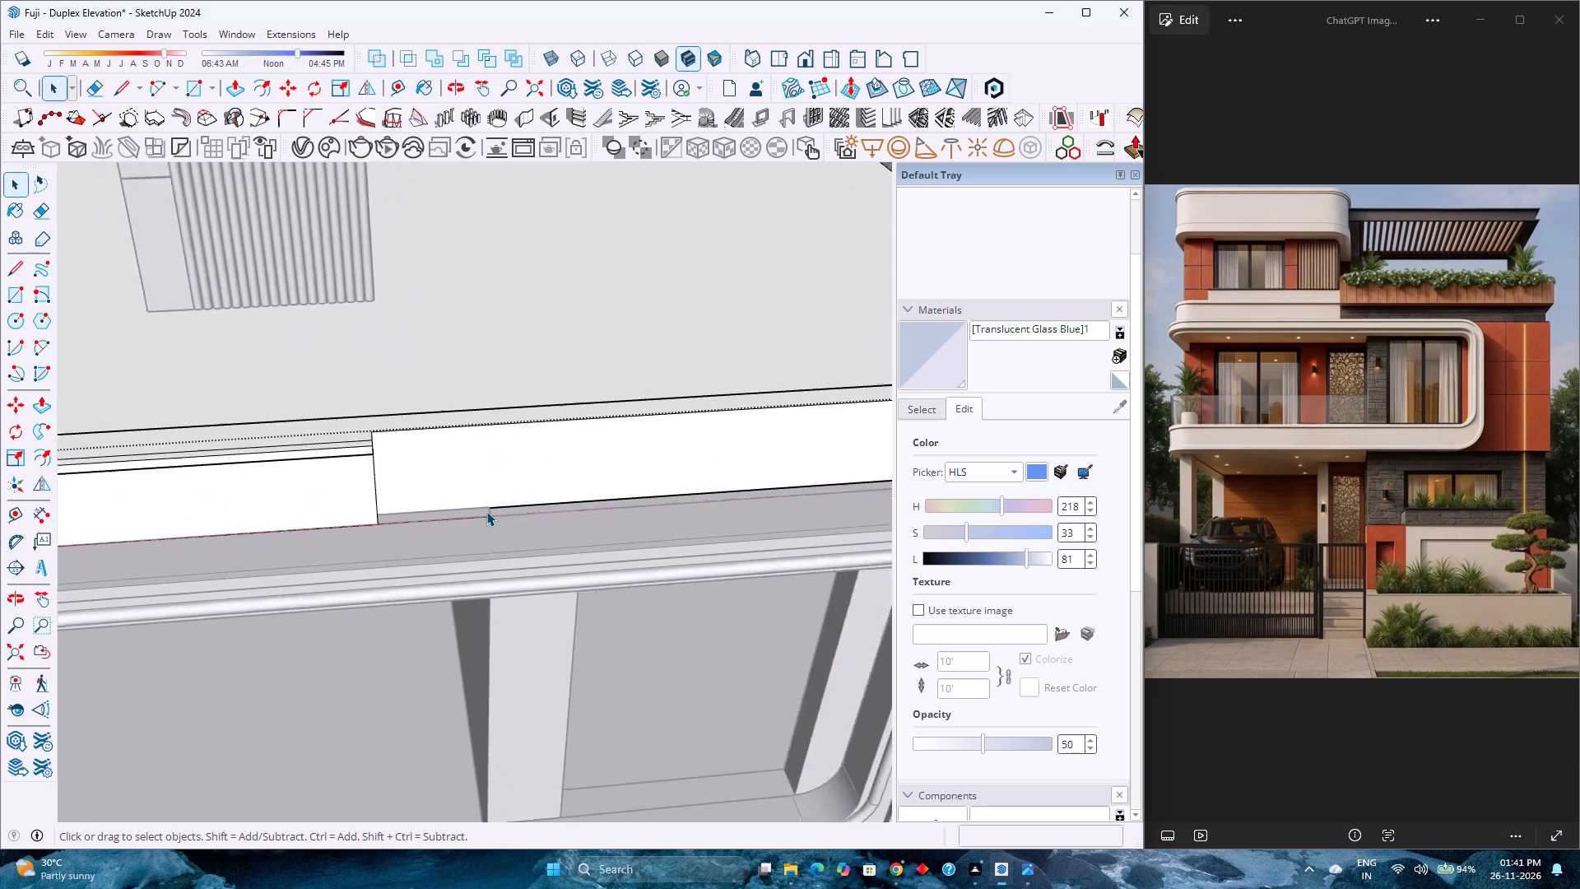
{"action": "scroll", "coordinate": [486, 511], "scroll_direction": "down", "scroll_amount": 3}
{"action": "scroll", "coordinate": [486, 511], "scroll_direction": "up", "scroll_amount": 4}
{"action": "scroll", "coordinate": [486, 511], "scroll_direction": "down", "scroll_amount": 12}
{"action": "middle_click_drag", "start_coordinate": [488, 509], "coordinate": [598, 513]}
{"action": "scroll", "coordinate": [599, 505], "scroll_direction": "down", "scroll_amount": 6}
{"action": "scroll", "coordinate": [192, 531], "scroll_direction": "up", "scroll_amount": 5}
{"action": "scroll", "coordinate": [439, 517], "scroll_direction": "up", "scroll_amount": 3}
{"action": "scroll", "coordinate": [438, 517], "scroll_direction": "down", "scroll_amount": 3}
{"action": "scroll", "coordinate": [436, 519], "scroll_direction": "up", "scroll_amount": 4}
{"action": "scroll", "coordinate": [436, 519], "scroll_direction": "down", "scroll_amount": 3}
{"action": "scroll", "coordinate": [436, 519], "scroll_direction": "up", "scroll_amount": 4}
{"action": "scroll", "coordinate": [436, 522], "scroll_direction": "down", "scroll_amount": 4}
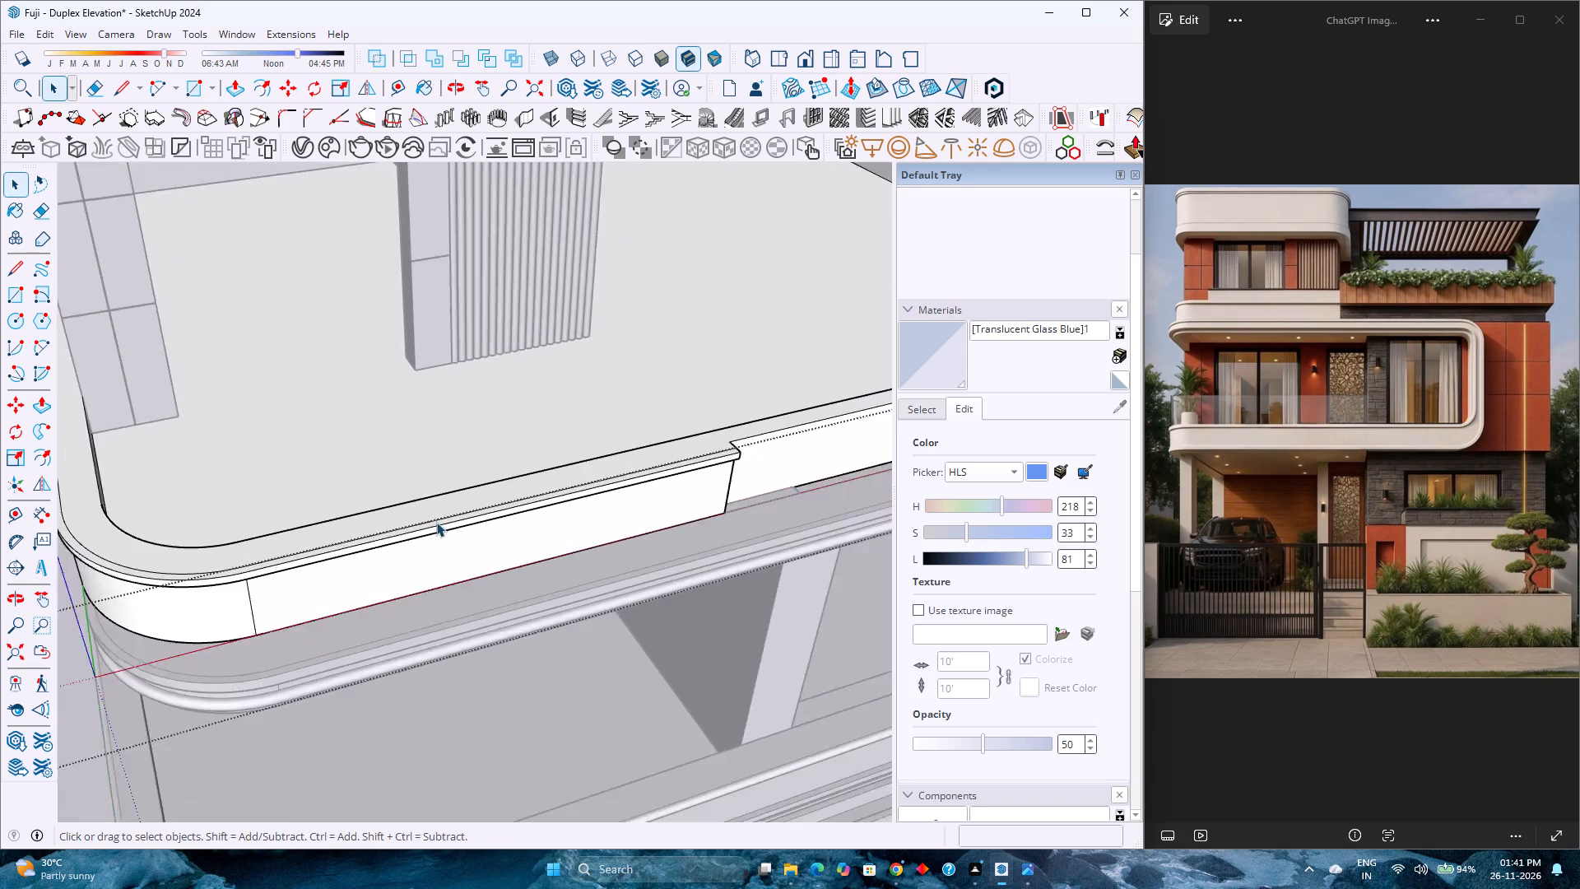
{"action": "scroll", "coordinate": [436, 522], "scroll_direction": "up", "scroll_amount": 3}
{"action": "scroll", "coordinate": [436, 522], "scroll_direction": "down", "scroll_amount": 4}
{"action": "scroll", "coordinate": [436, 522], "scroll_direction": "up", "scroll_amount": 3}
{"action": "scroll", "coordinate": [436, 522], "scroll_direction": "down", "scroll_amount": 4}
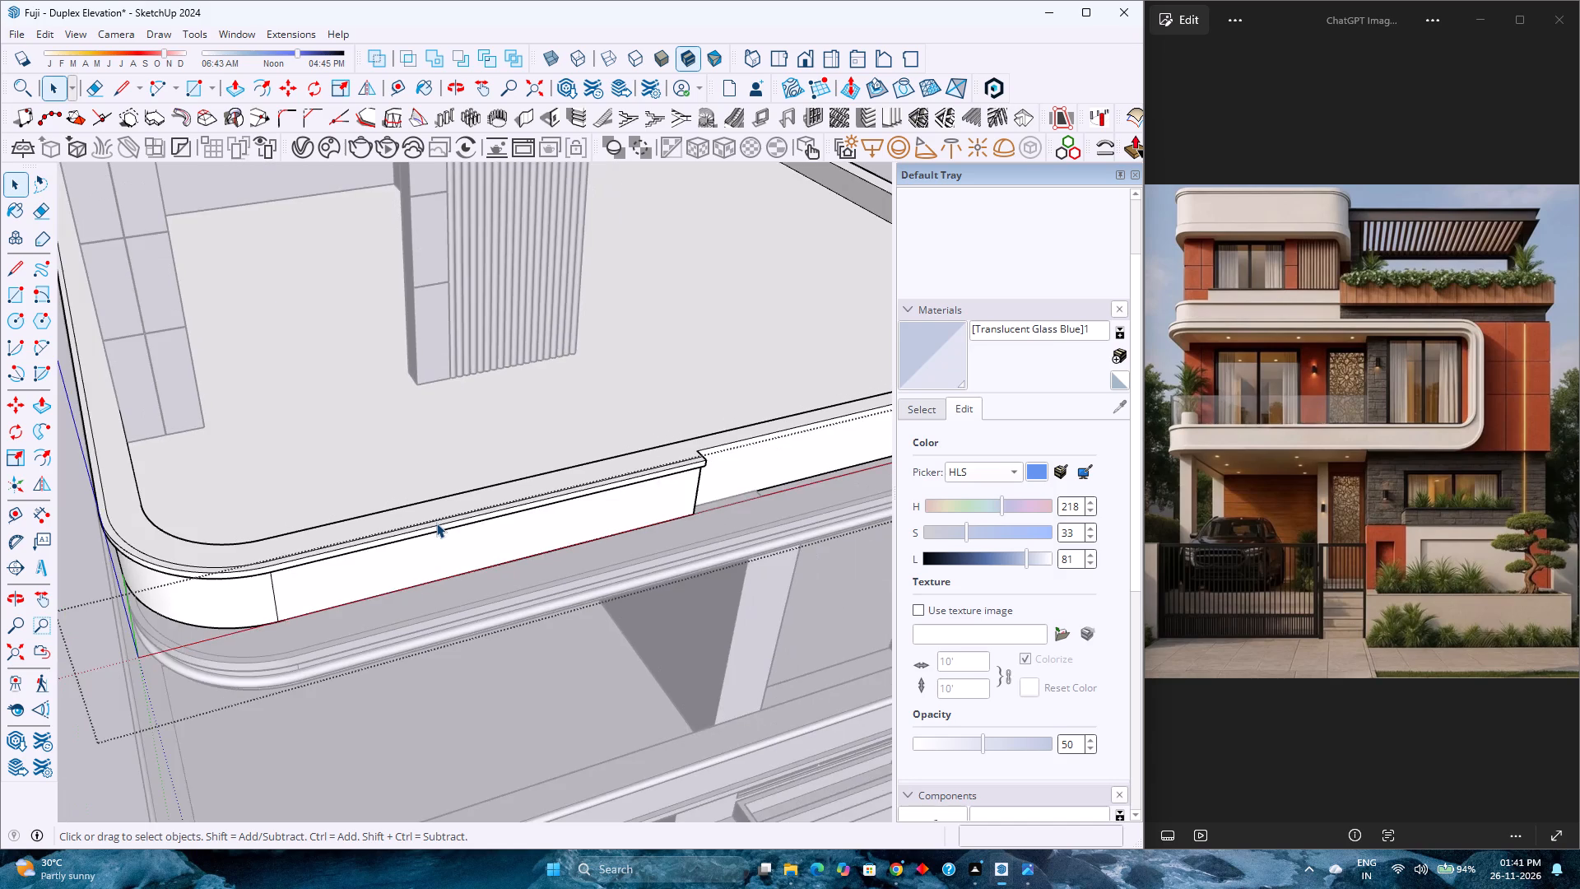
{"action": "scroll", "coordinate": [436, 523], "scroll_direction": "up", "scroll_amount": 3}
{"action": "scroll", "coordinate": [436, 523], "scroll_direction": "down", "scroll_amount": 3}
{"action": "scroll", "coordinate": [436, 524], "scroll_direction": "up", "scroll_amount": 3}
{"action": "scroll", "coordinate": [436, 524], "scroll_direction": "down", "scroll_amount": 11}
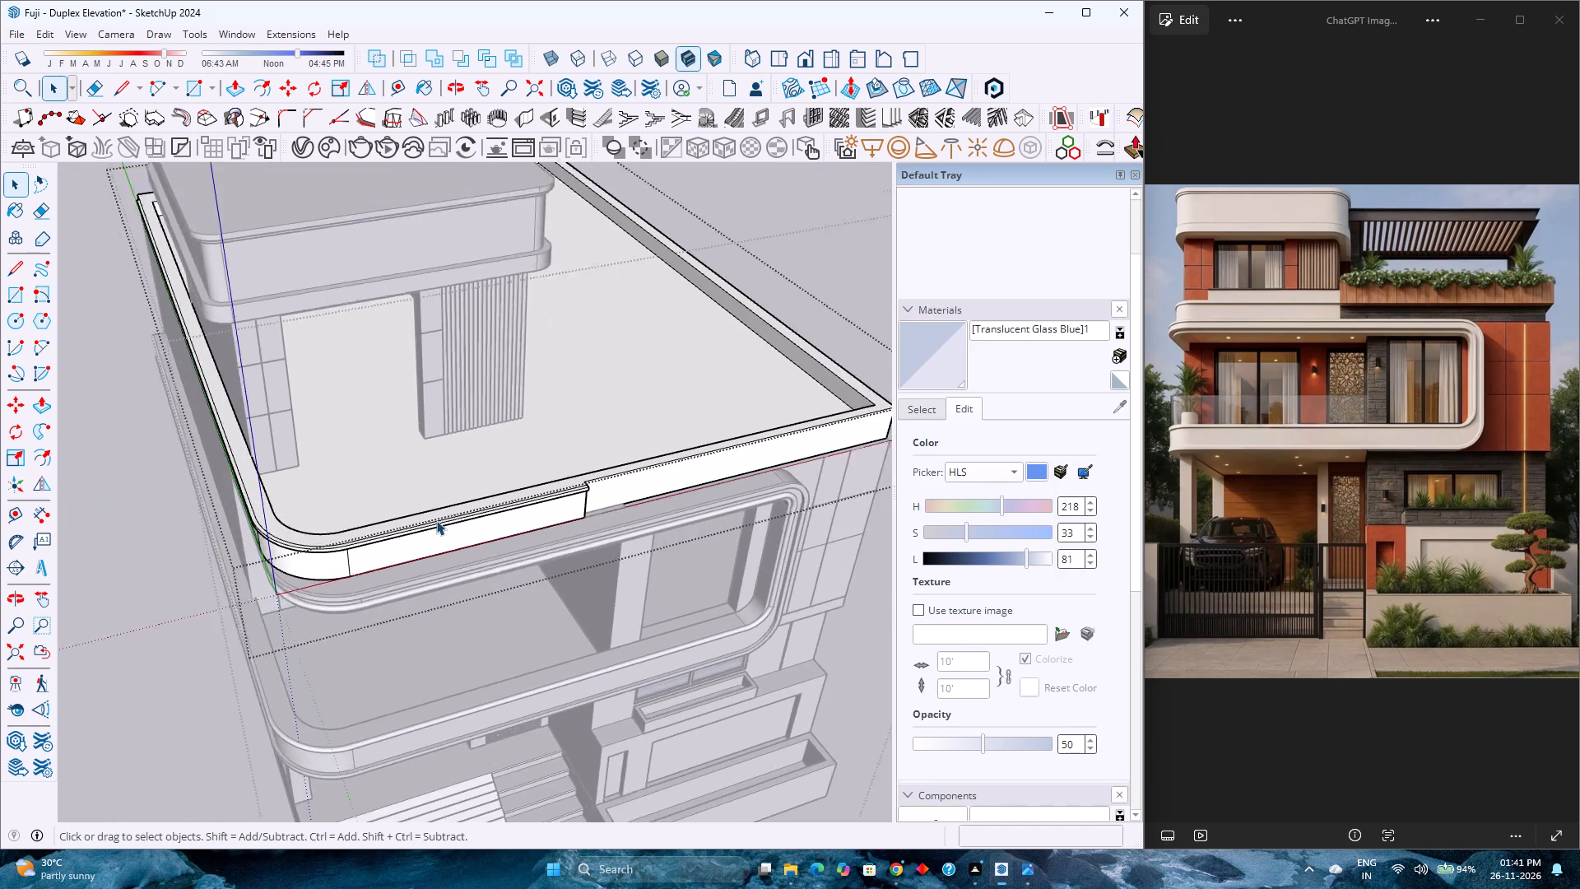
Delete the long straight inner edge along the top of the projecting front parapet, next to the joint.
{"action": "scroll", "coordinate": [497, 511], "scroll_direction": "up", "scroll_amount": 14}
{"action": "middle_click_drag", "start_coordinate": [611, 472], "coordinate": [575, 537]}
{"action": "left_click", "coordinate": [610, 493]}
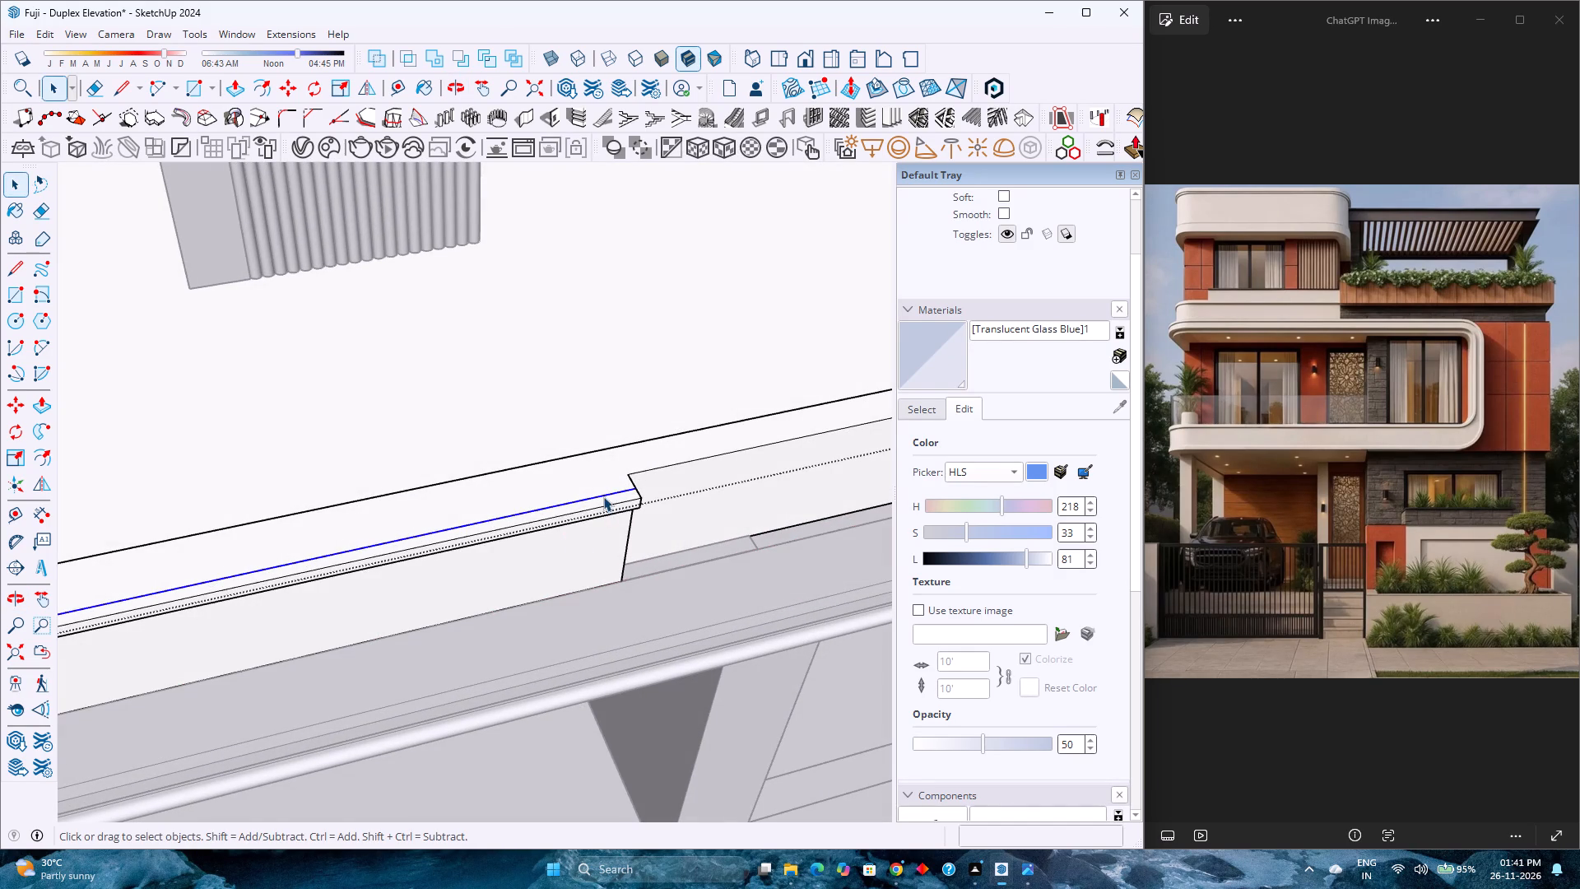
{"action": "key", "text": "Delete"}
Erase a segment near the end of the leftover curved edge on top of the parapet's rounded front corner.
{"action": "scroll", "coordinate": [583, 465], "scroll_direction": "down", "scroll_amount": 13}
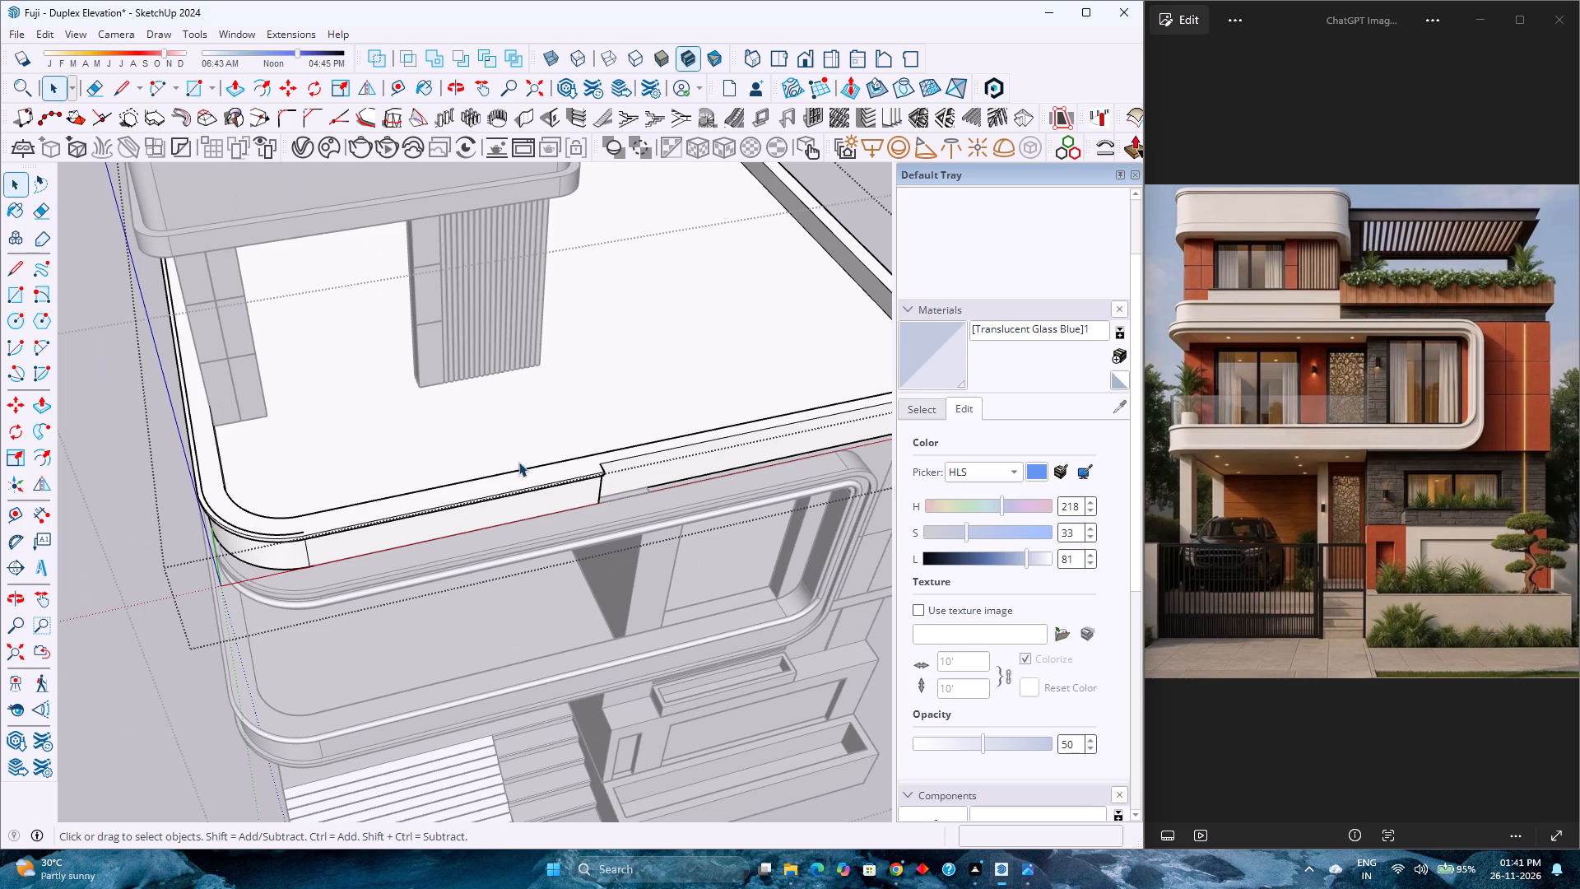
{"action": "scroll", "coordinate": [295, 505], "scroll_direction": "down", "scroll_amount": 5}
{"action": "scroll", "coordinate": [258, 524], "scroll_direction": "up", "scroll_amount": 12}
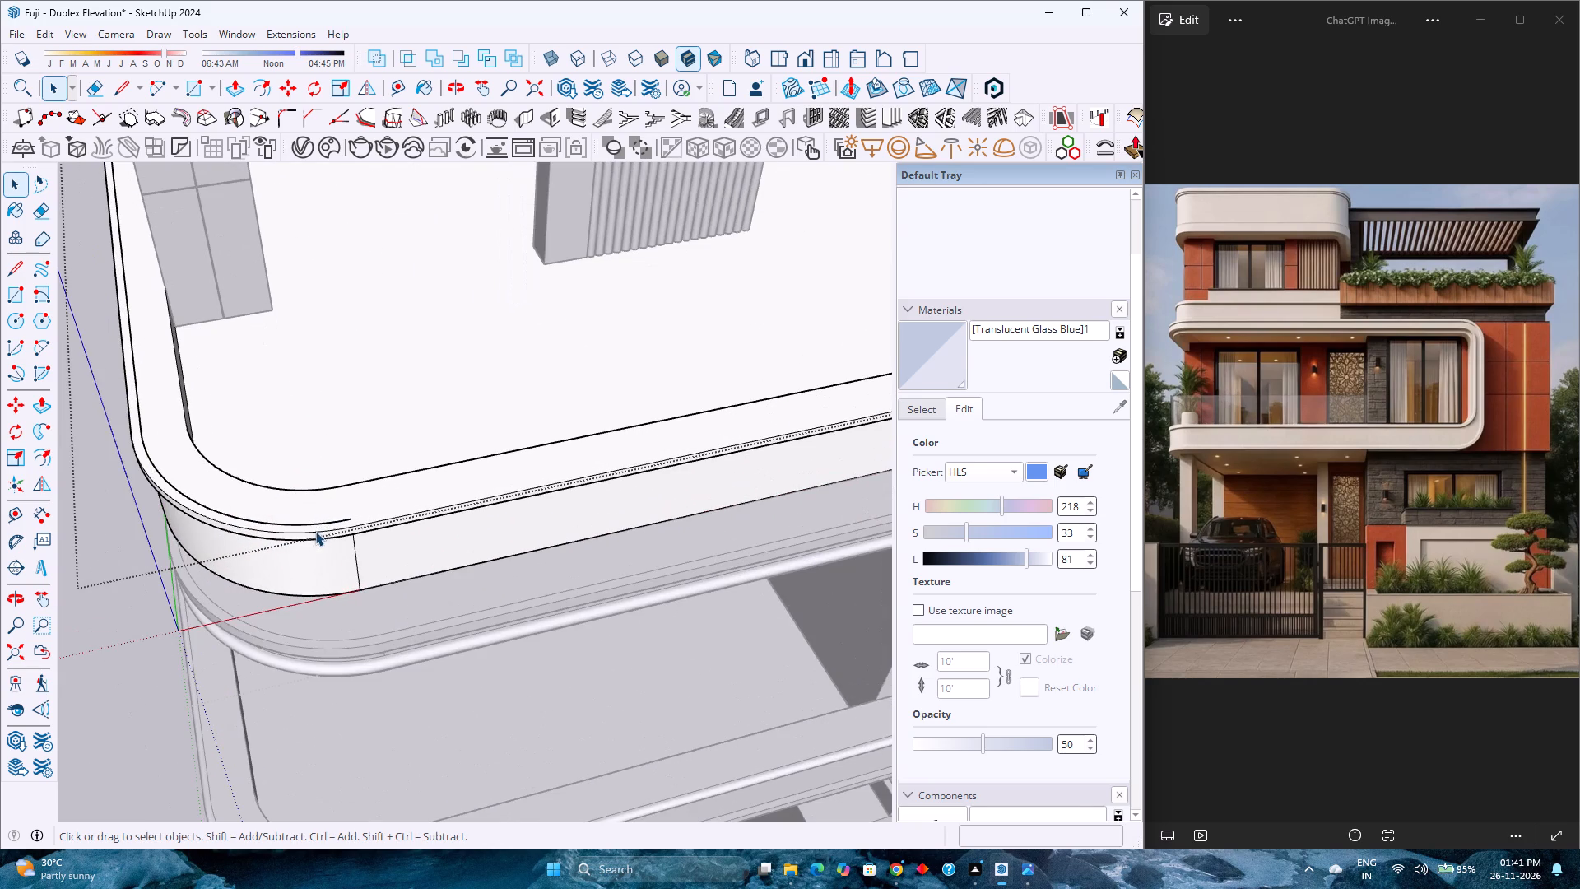
{"action": "triple_click", "coordinate": [332, 522]}
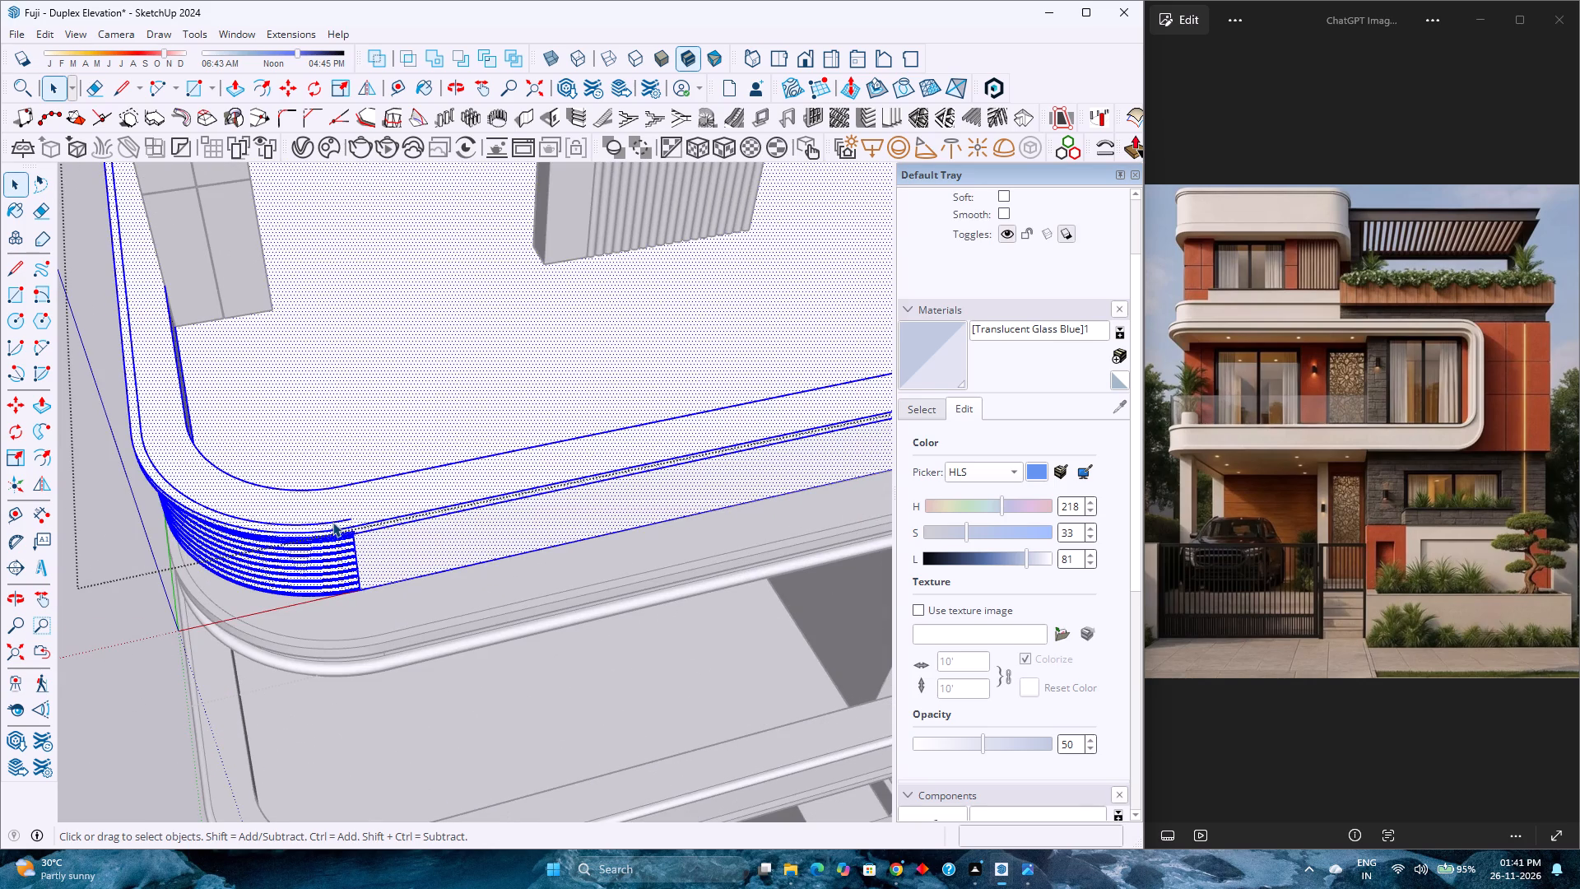
{"action": "double_click", "coordinate": [333, 522]}
{"action": "double_click", "coordinate": [333, 522]}
{"action": "scroll", "coordinate": [333, 522], "scroll_direction": "up", "scroll_amount": 4}
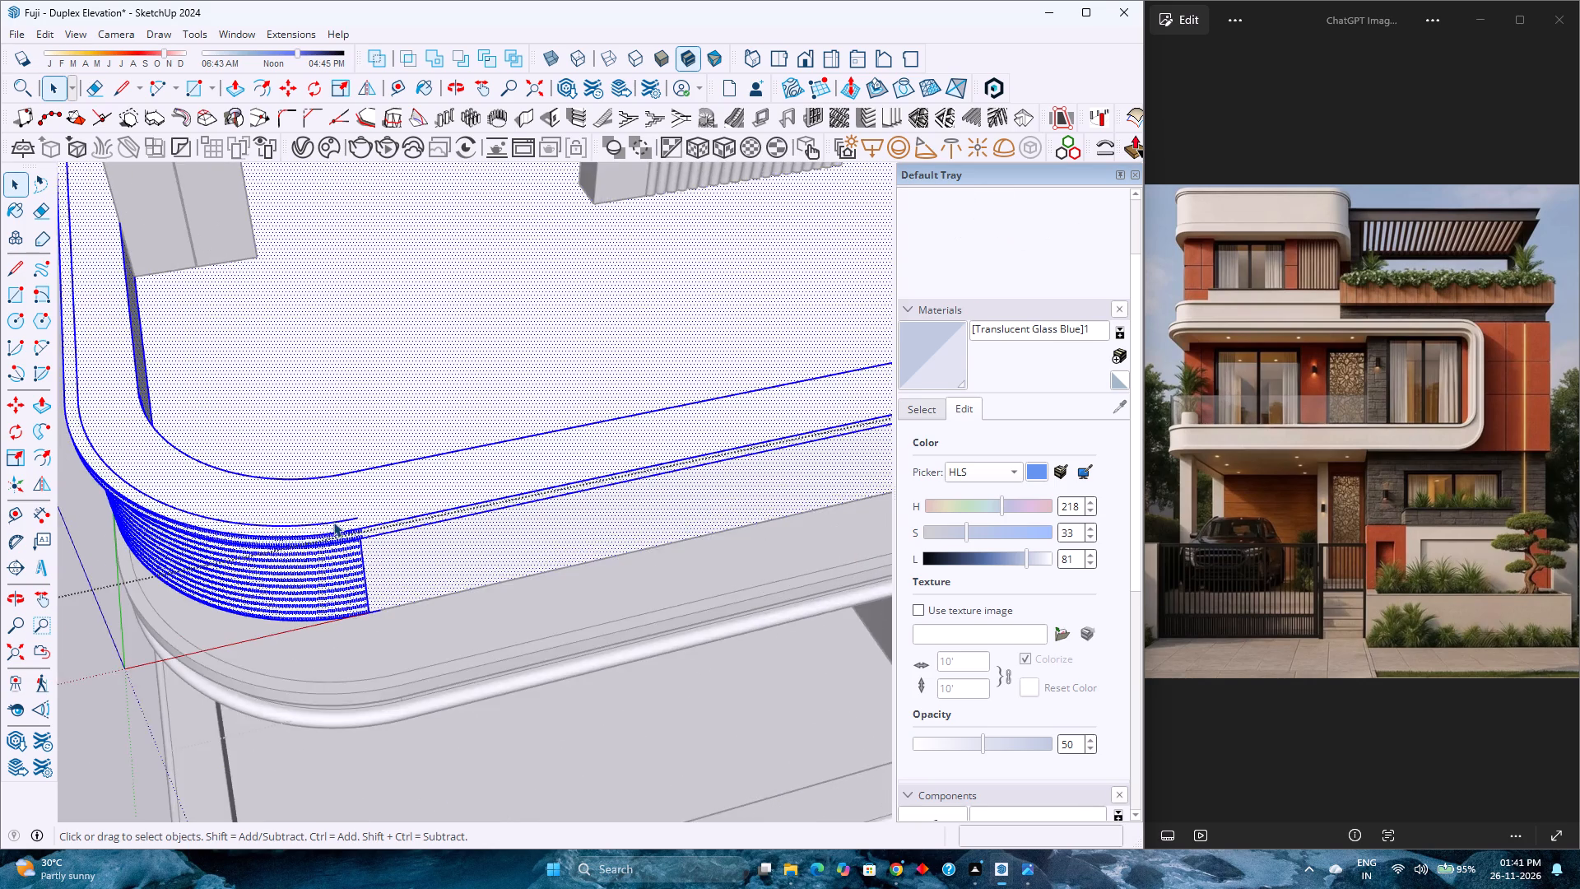
{"action": "left_click", "coordinate": [333, 522]}
{"action": "left_click", "coordinate": [333, 522]}
{"action": "scroll", "coordinate": [333, 522], "scroll_direction": "up", "scroll_amount": 4}
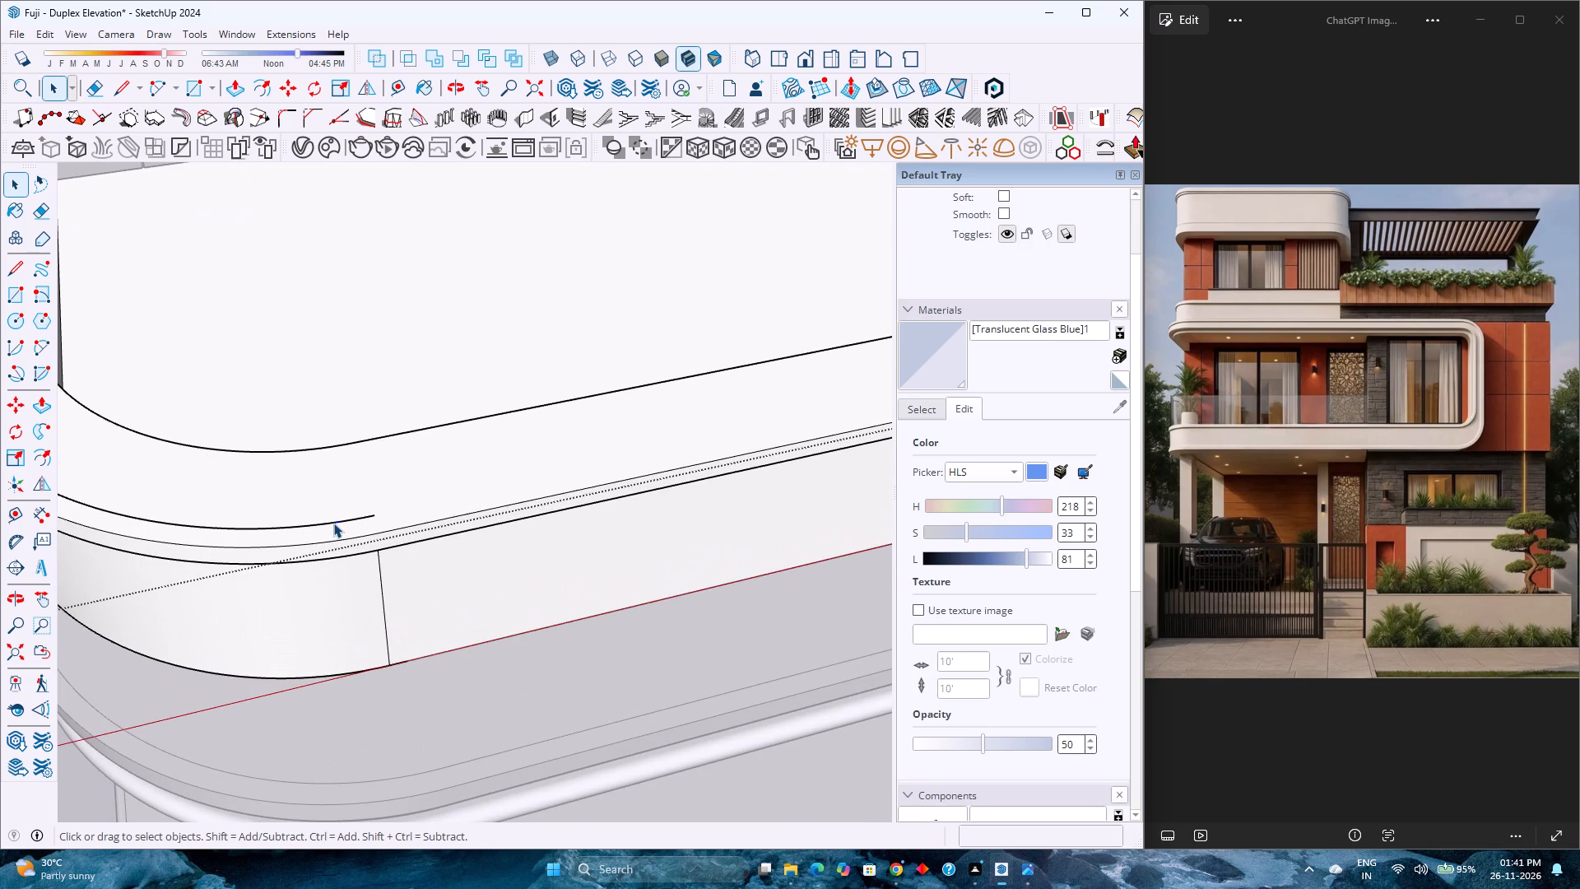
{"action": "key", "text": "e"}
{"action": "left_click", "coordinate": [333, 524]}
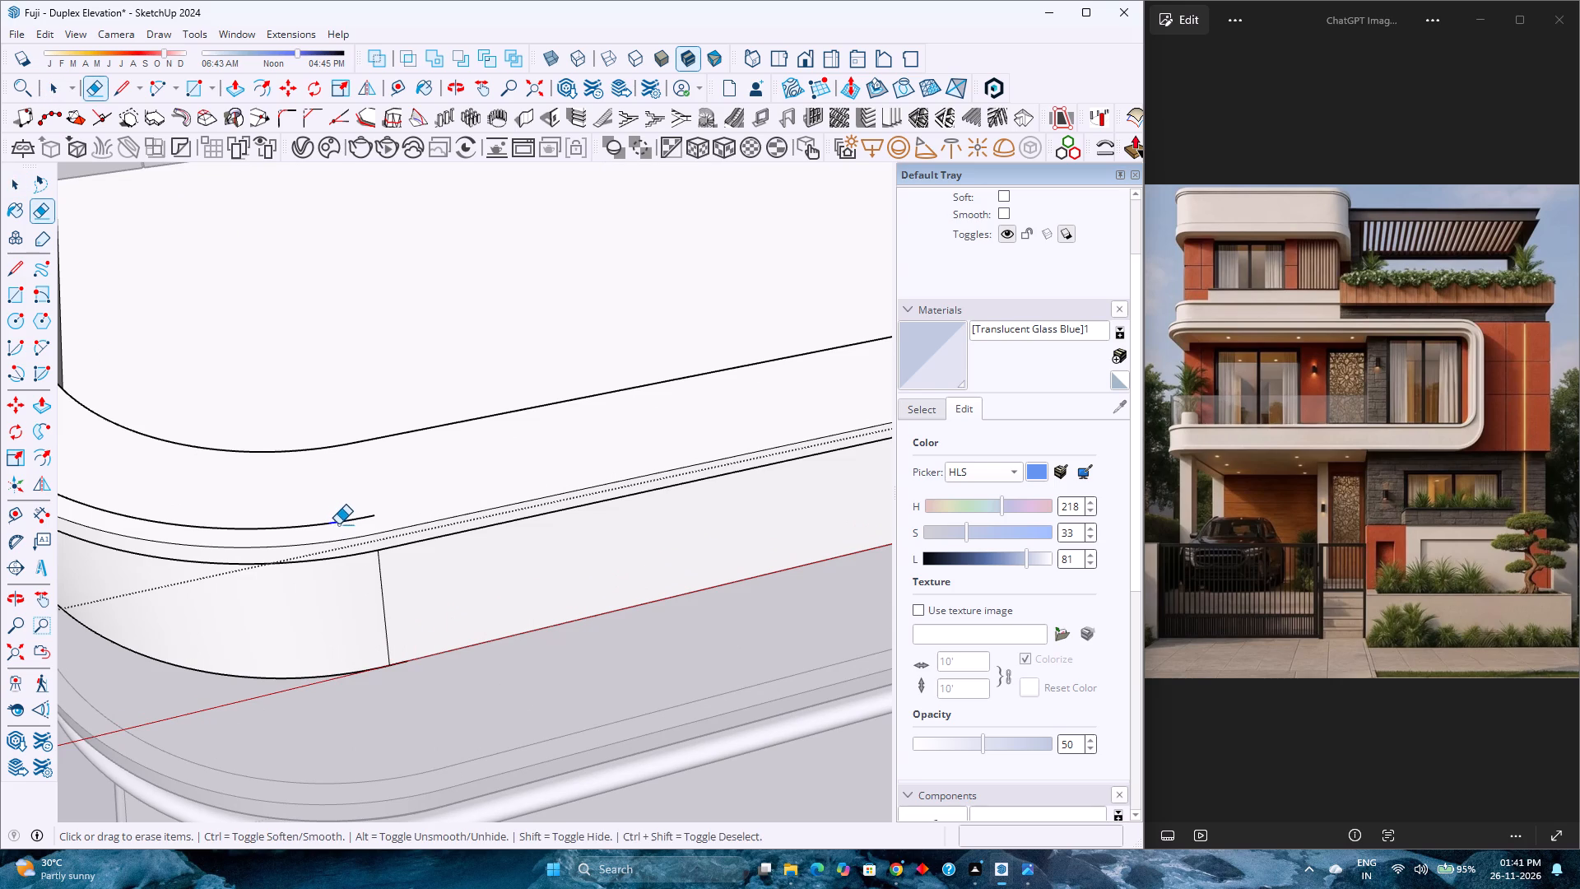
Erase the adjoining front segments of the leftover curved edge on top of the parapet's rounded corner.
{"action": "scroll", "coordinate": [351, 512], "scroll_direction": "down", "scroll_amount": 4}
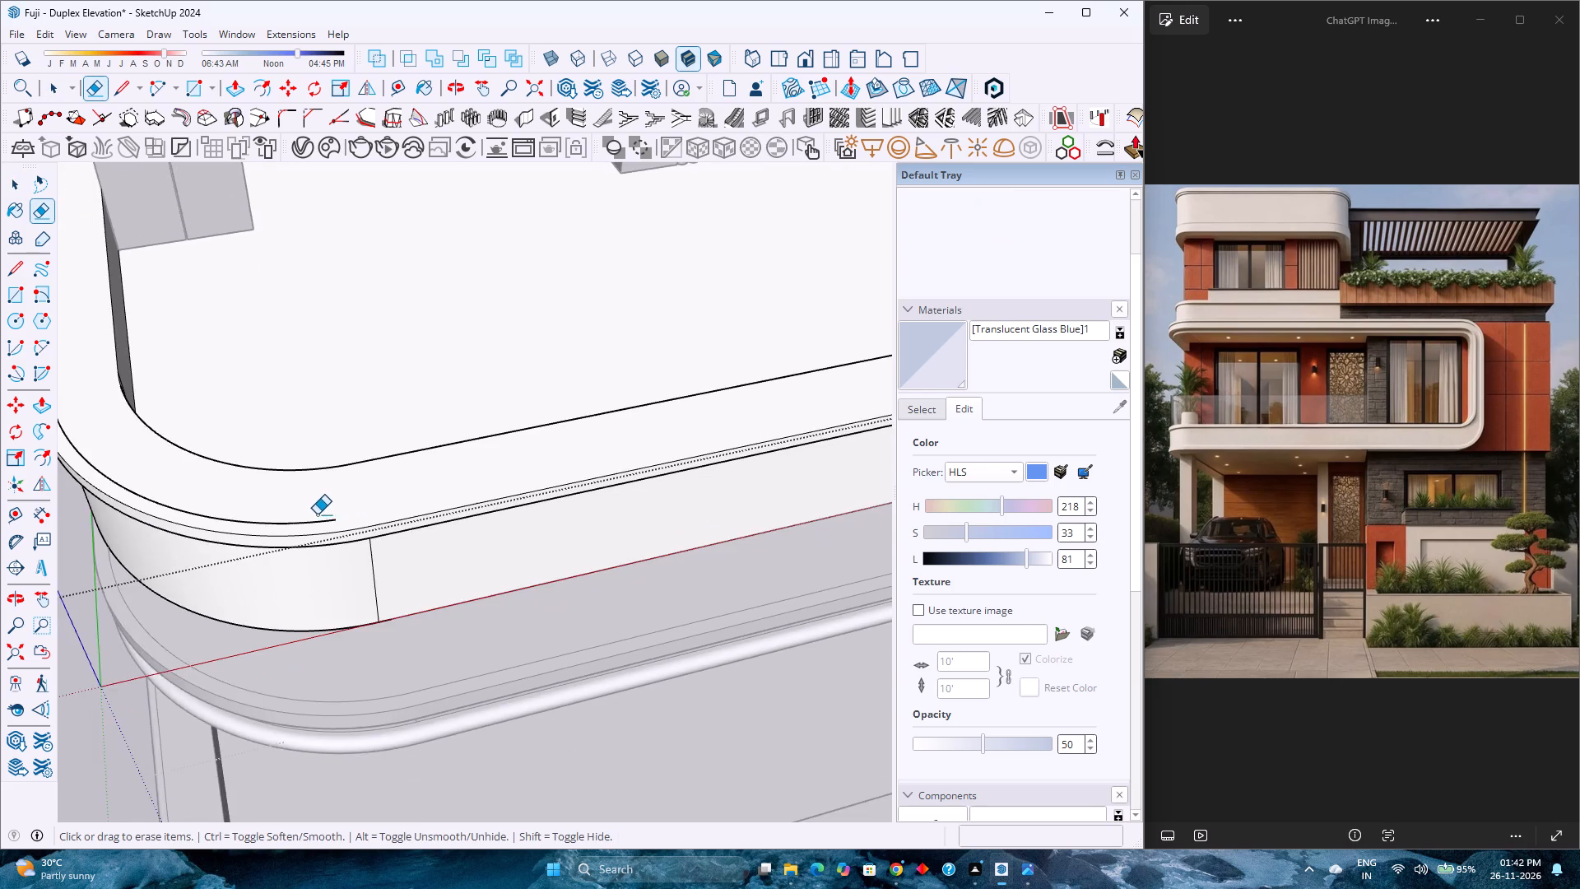
{"action": "middle_click_drag", "start_coordinate": [317, 514], "coordinate": [495, 516], "text": "shift"}
{"action": "middle_click", "coordinate": [496, 516], "text": "shift"}
{"action": "left_click_drag", "start_coordinate": [527, 515], "coordinate": [459, 522]}
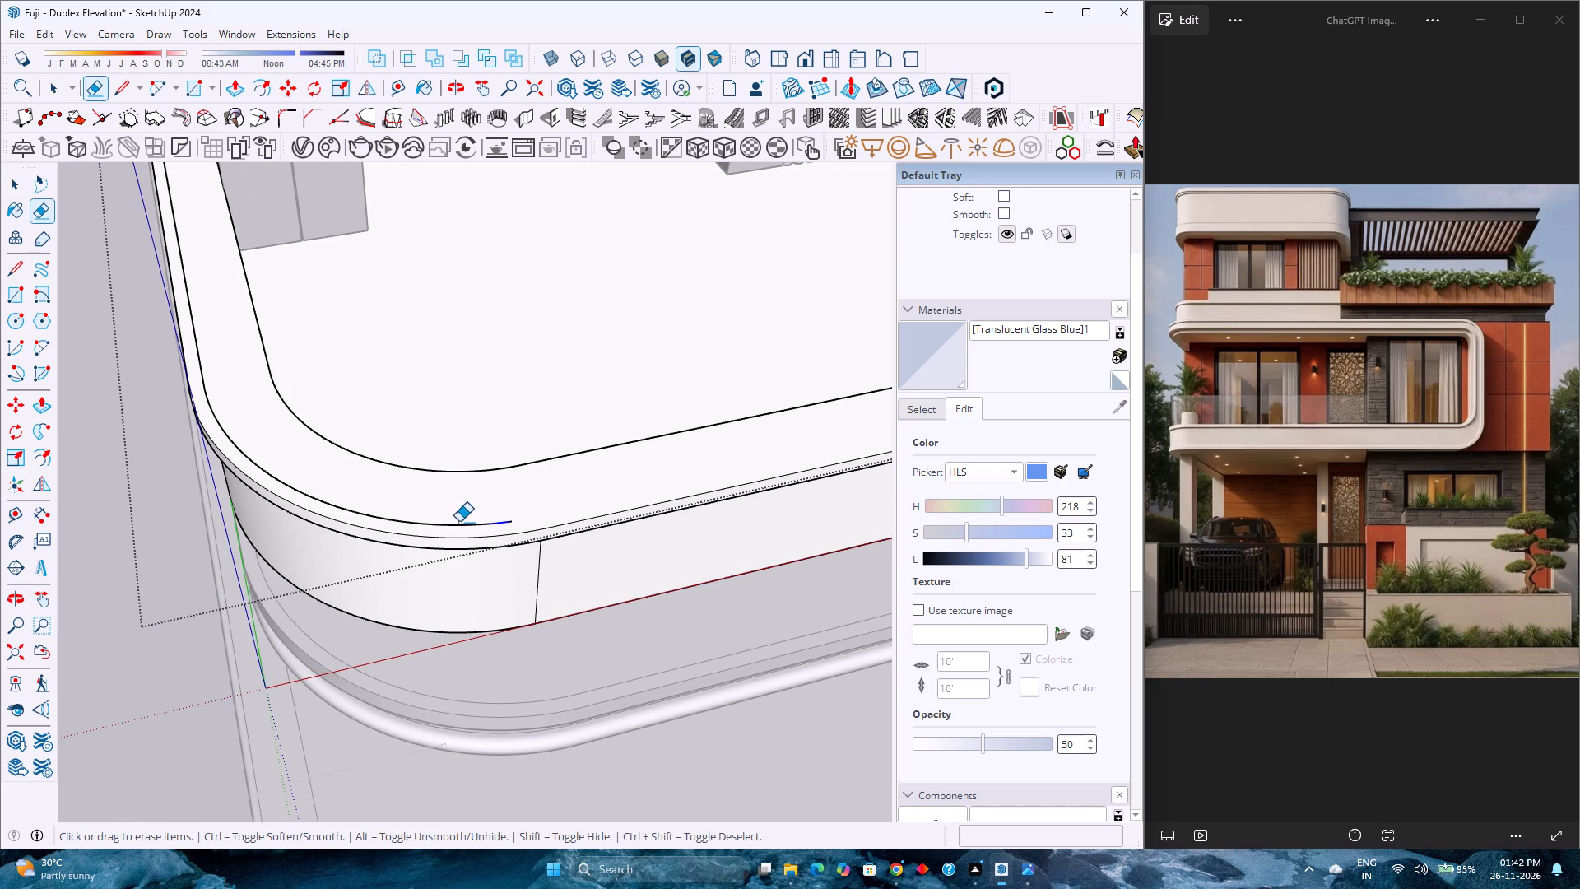
{"action": "left_click_drag", "start_coordinate": [459, 522], "coordinate": [411, 519]}
{"action": "left_click_drag", "start_coordinate": [411, 519], "coordinate": [495, 527]}
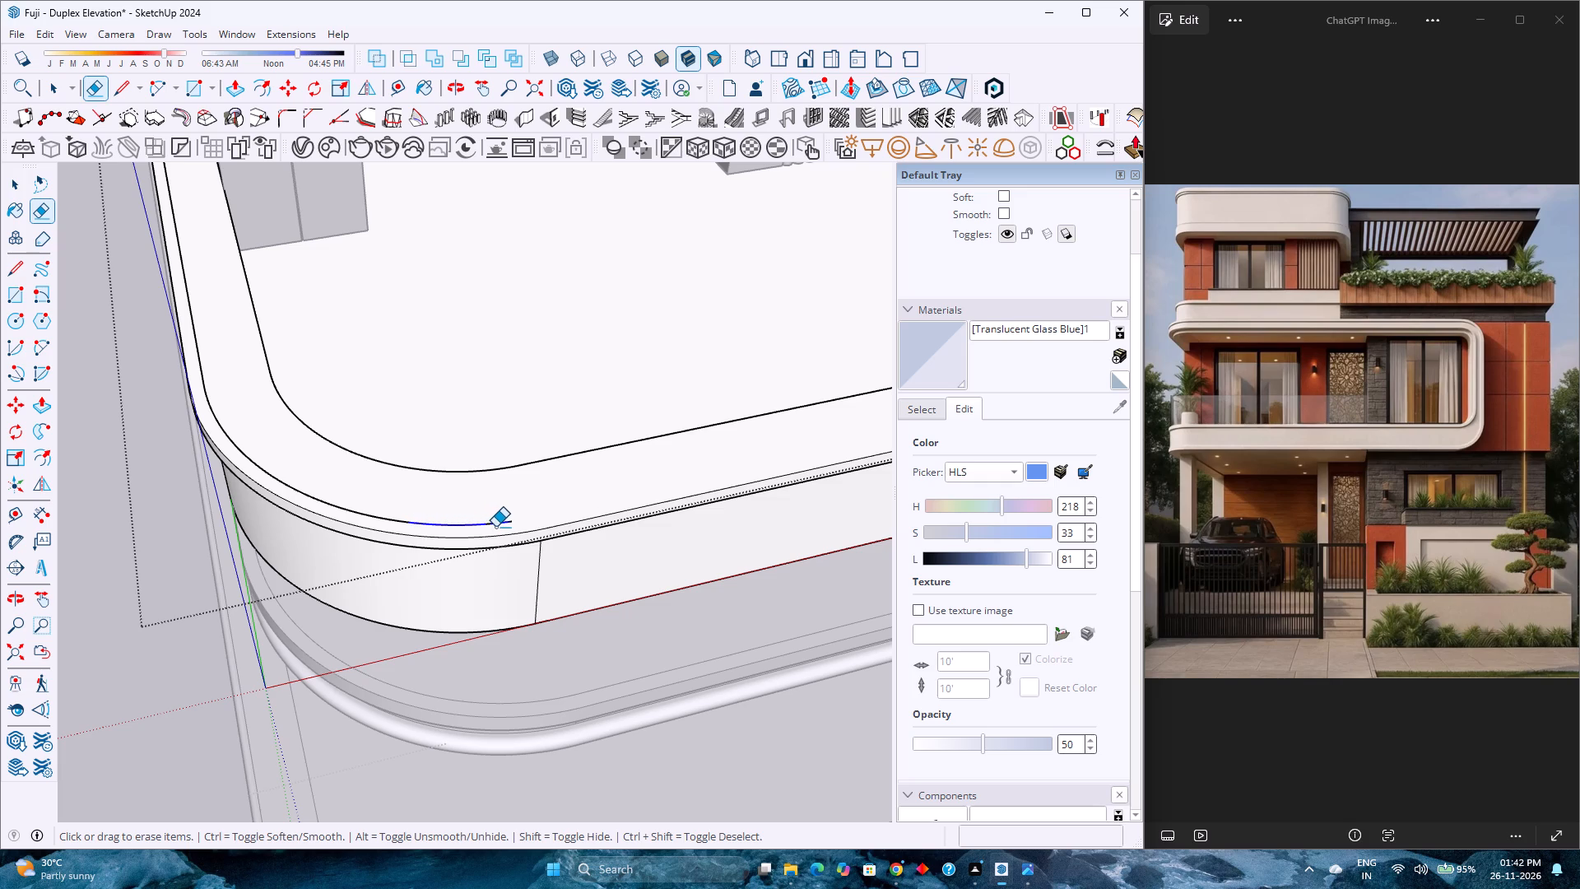
{"action": "left_click_drag", "start_coordinate": [495, 527], "coordinate": [520, 523]}
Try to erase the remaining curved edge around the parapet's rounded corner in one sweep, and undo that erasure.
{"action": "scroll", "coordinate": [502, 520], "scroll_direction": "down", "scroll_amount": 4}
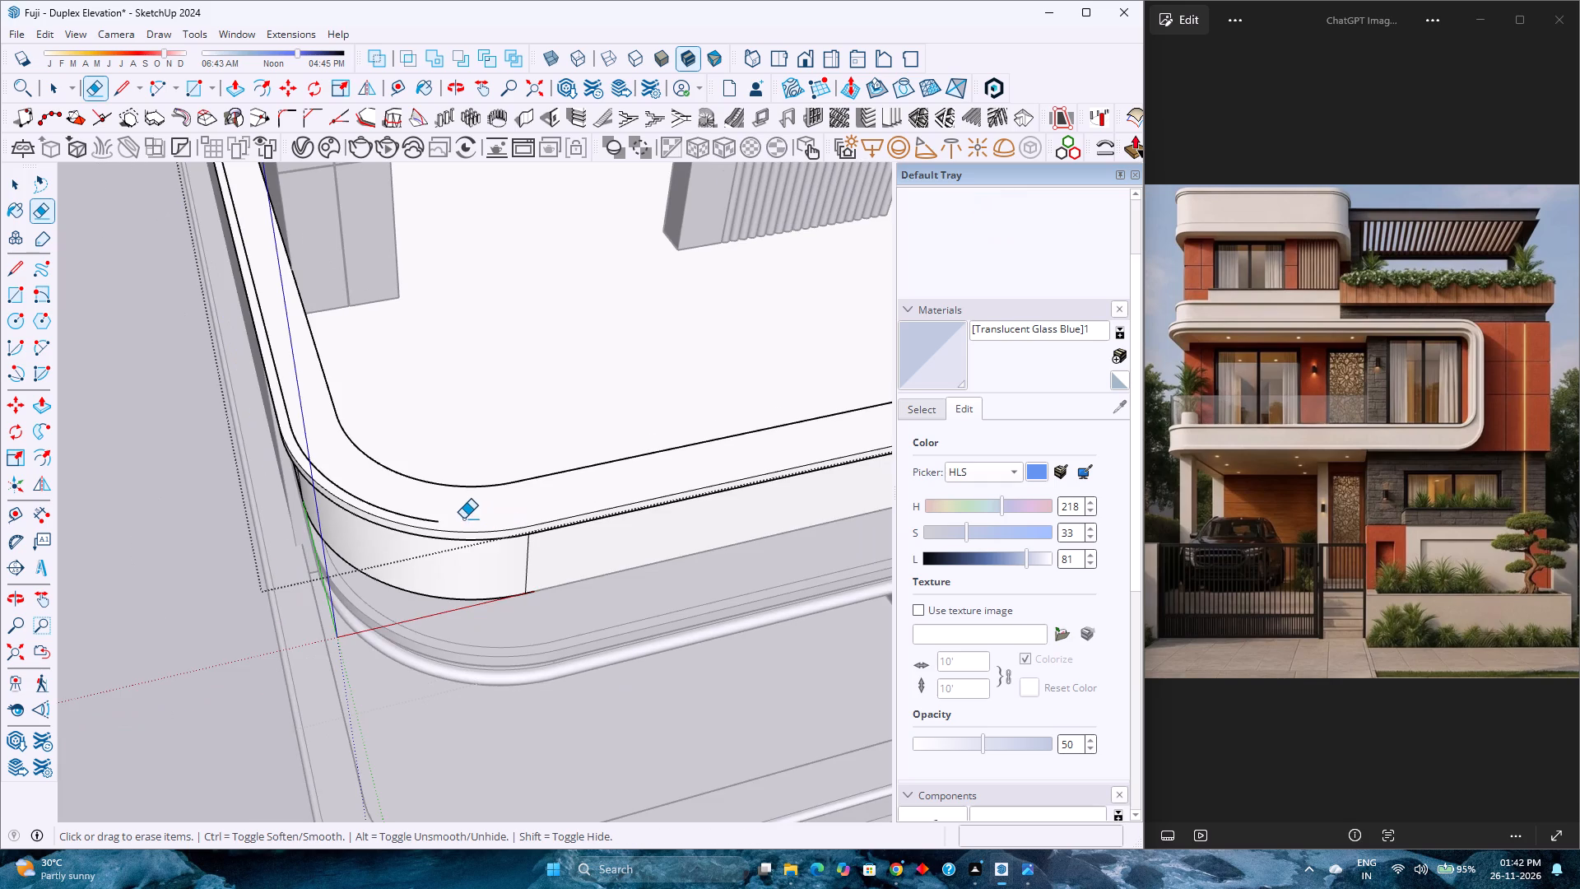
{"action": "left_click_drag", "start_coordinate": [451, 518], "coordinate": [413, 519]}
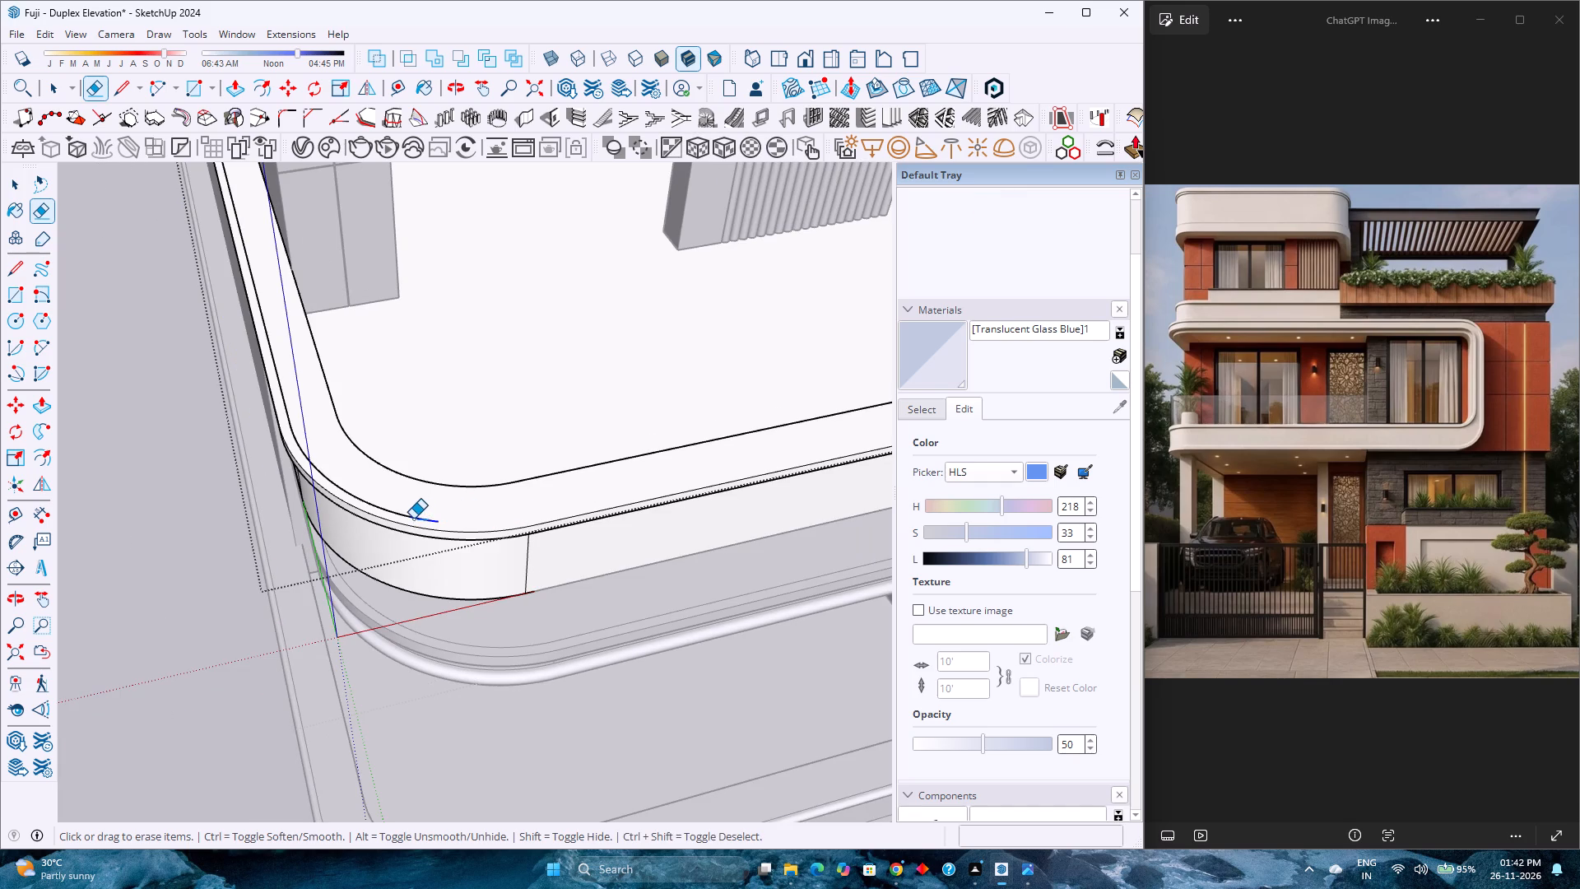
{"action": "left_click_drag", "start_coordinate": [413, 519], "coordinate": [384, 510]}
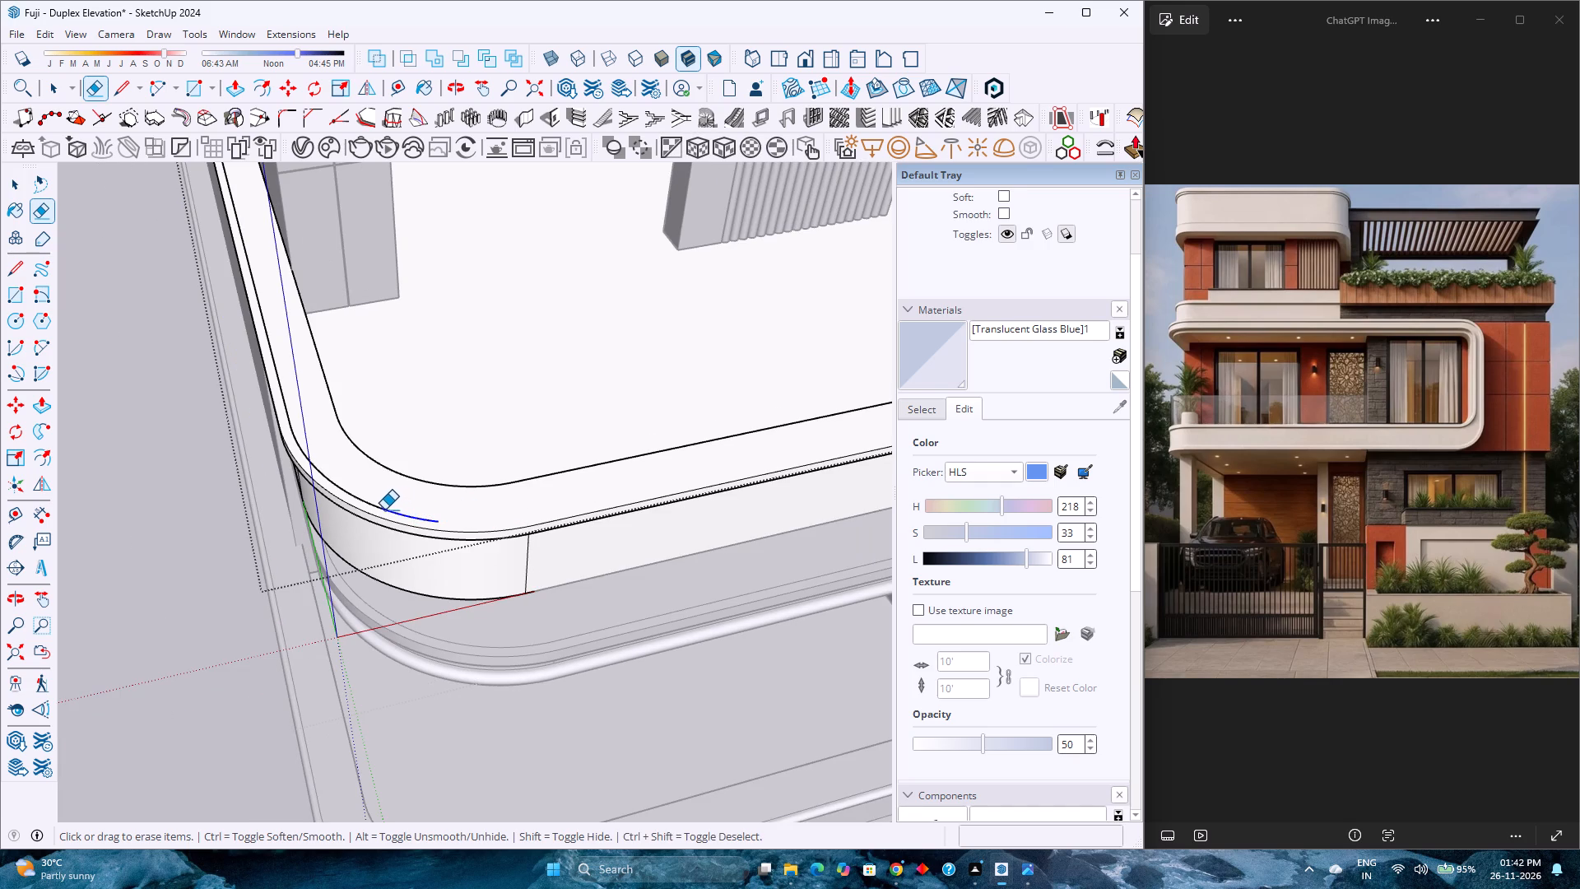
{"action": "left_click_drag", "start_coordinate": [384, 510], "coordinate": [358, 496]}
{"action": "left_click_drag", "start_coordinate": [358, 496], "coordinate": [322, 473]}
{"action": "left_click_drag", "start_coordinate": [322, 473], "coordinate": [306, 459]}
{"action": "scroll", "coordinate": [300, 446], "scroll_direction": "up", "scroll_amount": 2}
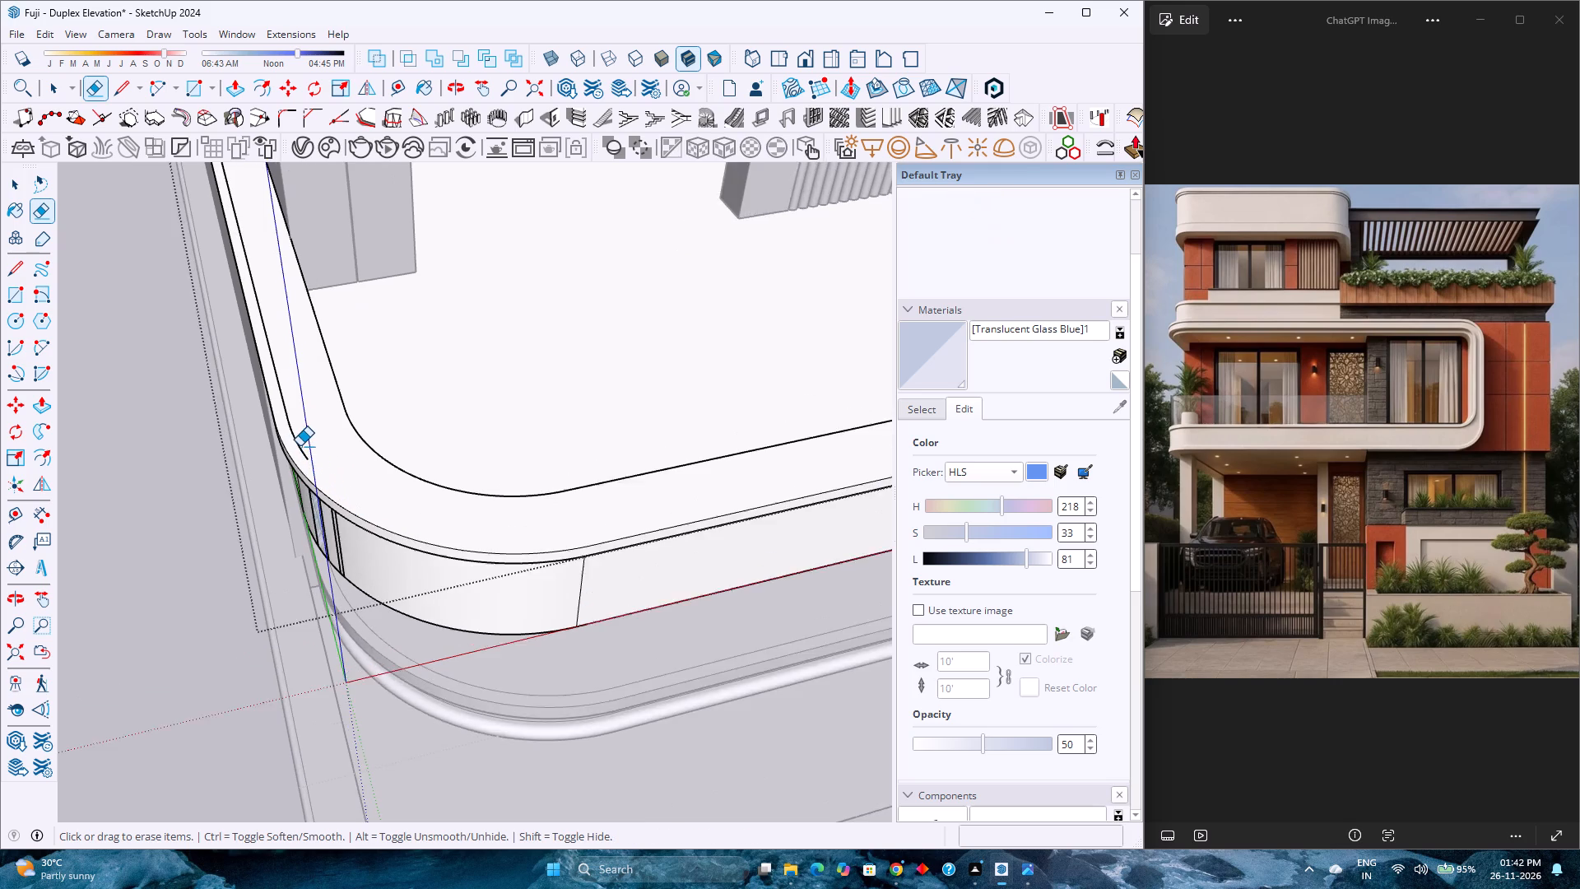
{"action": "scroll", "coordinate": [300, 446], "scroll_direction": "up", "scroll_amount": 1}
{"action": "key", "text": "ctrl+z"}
Erase the broken front segments of the leftover curved edge on top of the parapet's rounded front corner.
{"action": "scroll", "coordinate": [318, 472], "scroll_direction": "up", "scroll_amount": 4}
{"action": "left_click", "coordinate": [318, 472]}
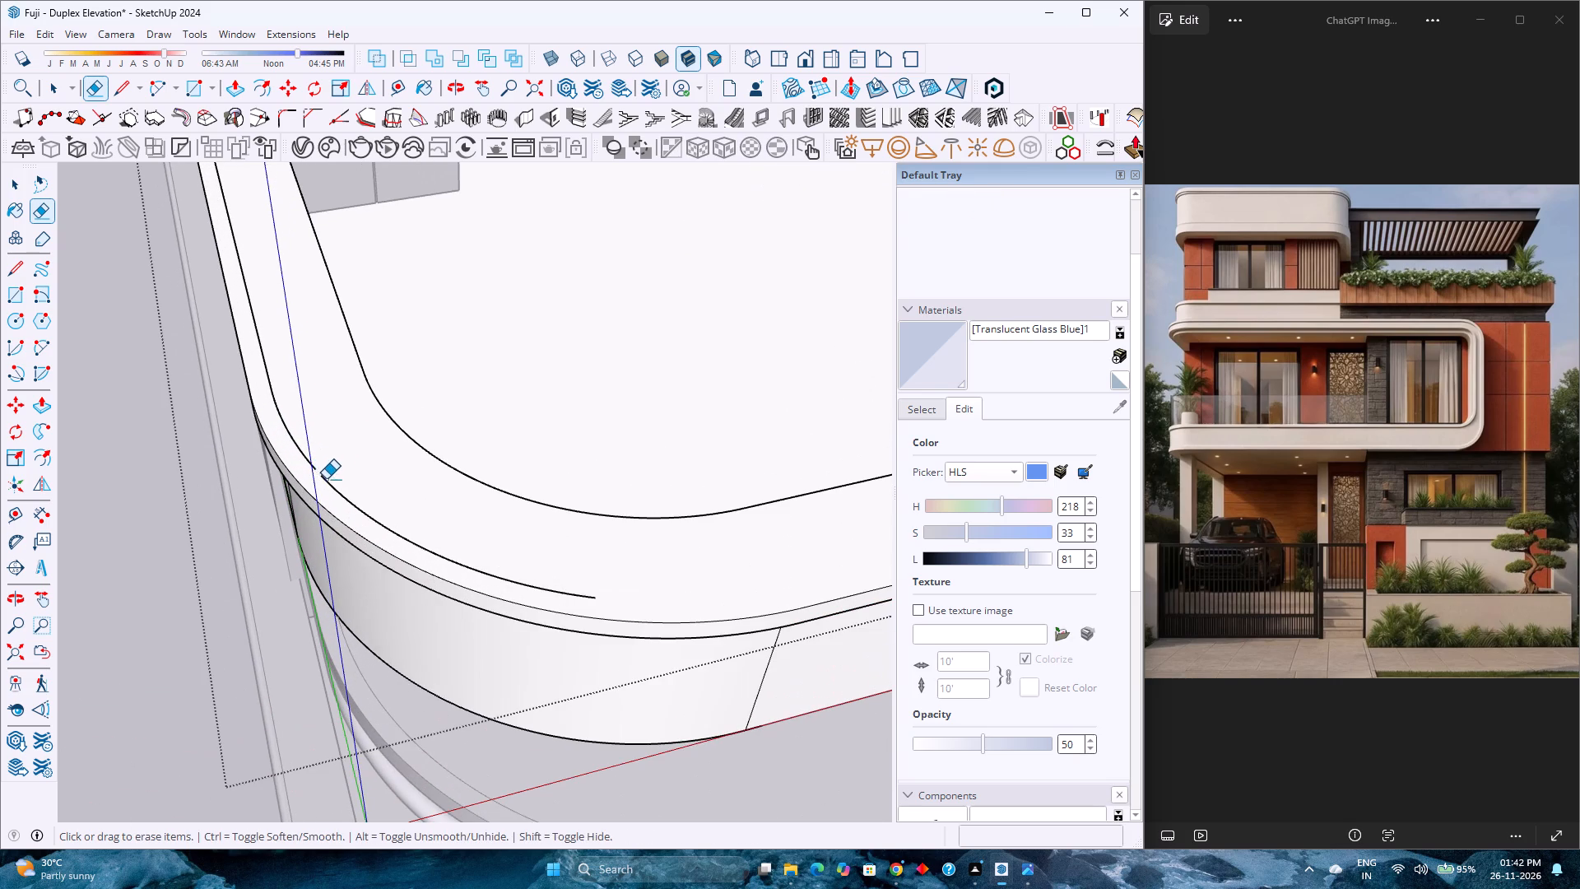
{"action": "left_click_drag", "start_coordinate": [328, 481], "coordinate": [351, 499]}
{"action": "left_click_drag", "start_coordinate": [345, 493], "coordinate": [307, 458]}
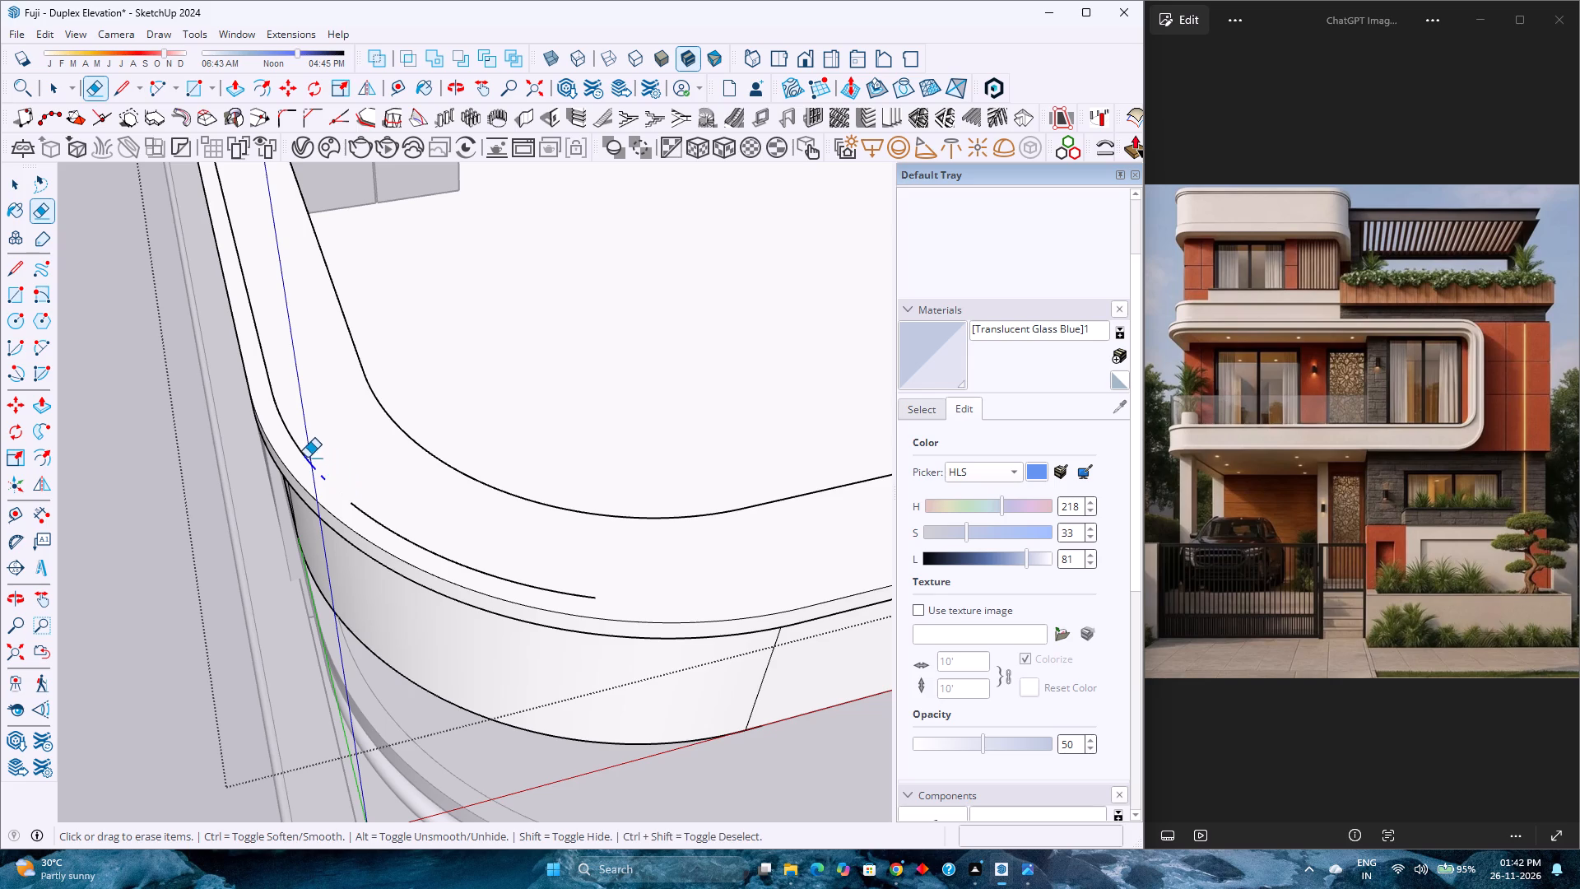
{"action": "left_click_drag", "start_coordinate": [307, 458], "coordinate": [386, 523]}
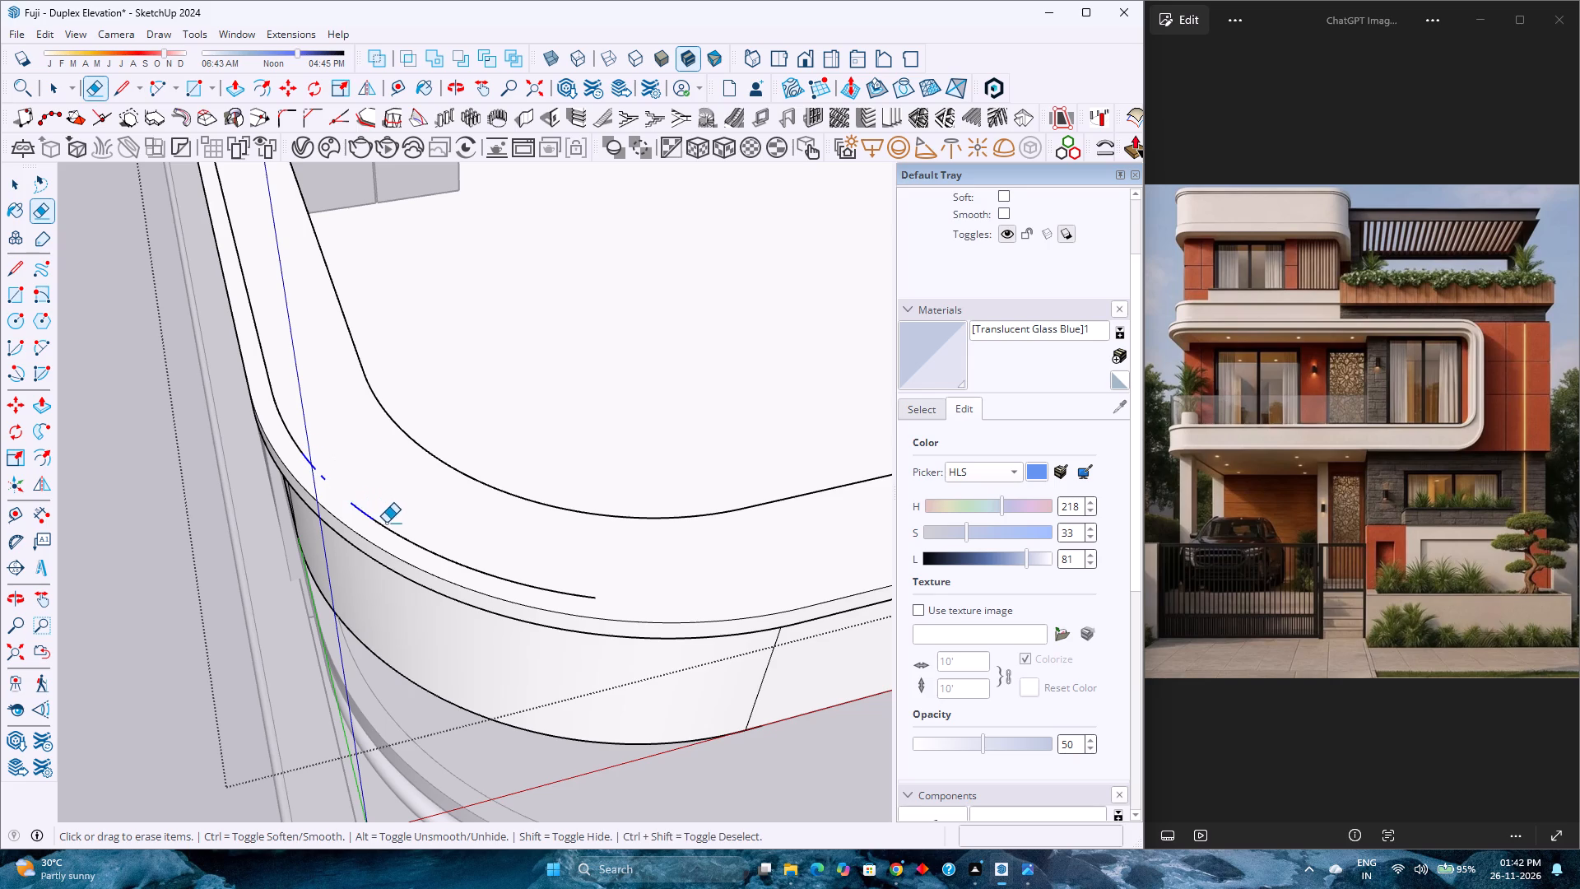
{"action": "left_click_drag", "start_coordinate": [386, 523], "coordinate": [380, 520]}
{"action": "left_click_drag", "start_coordinate": [380, 520], "coordinate": [376, 519]}
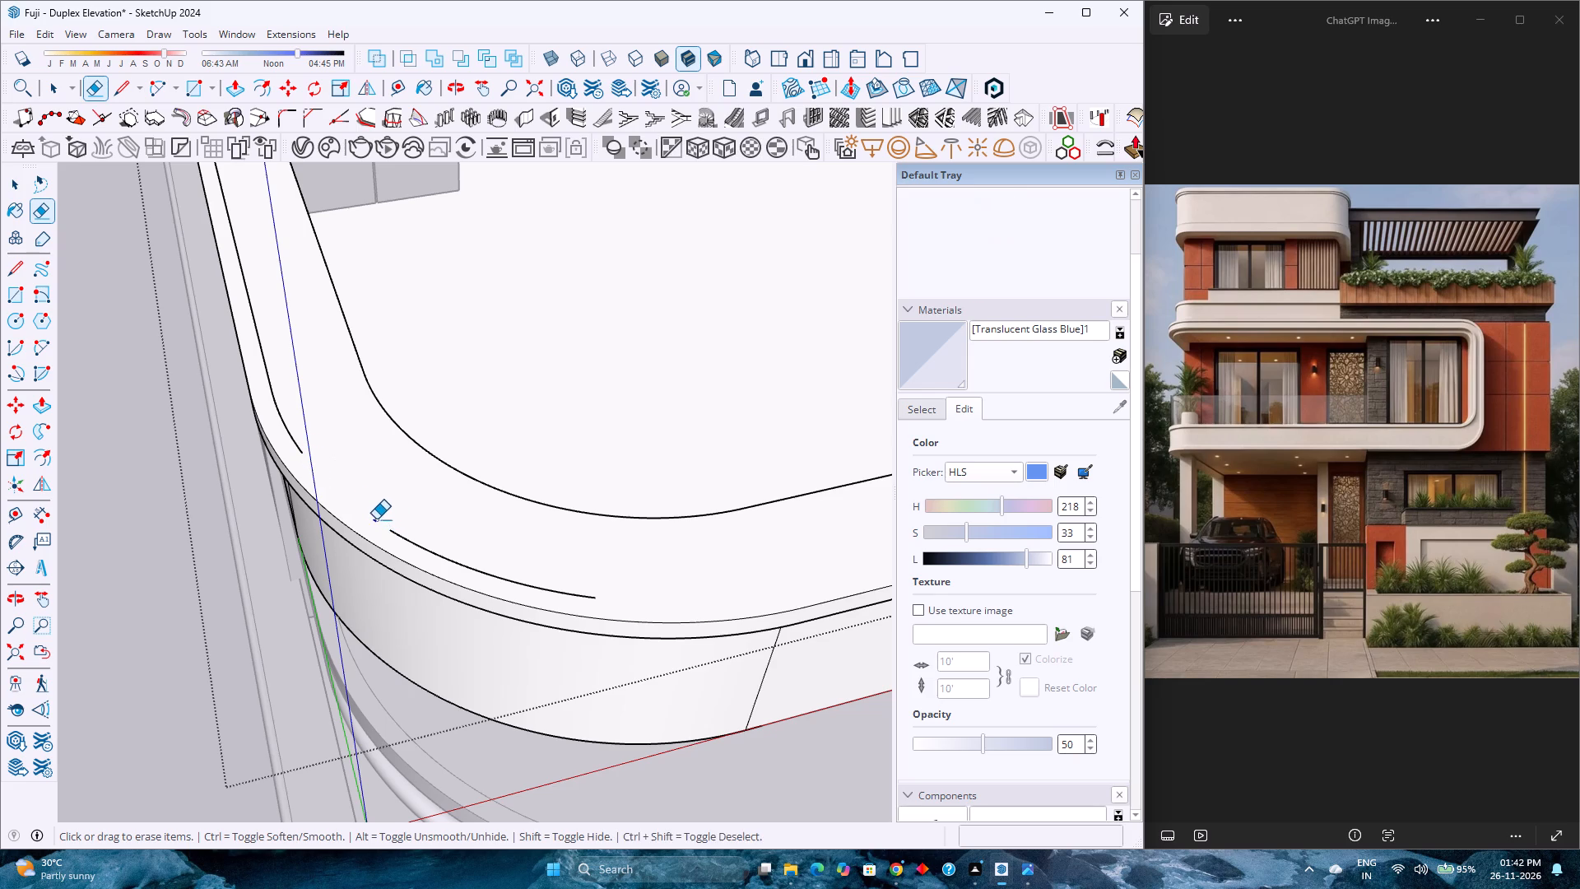
{"action": "left_click_drag", "start_coordinate": [376, 519], "coordinate": [442, 556]}
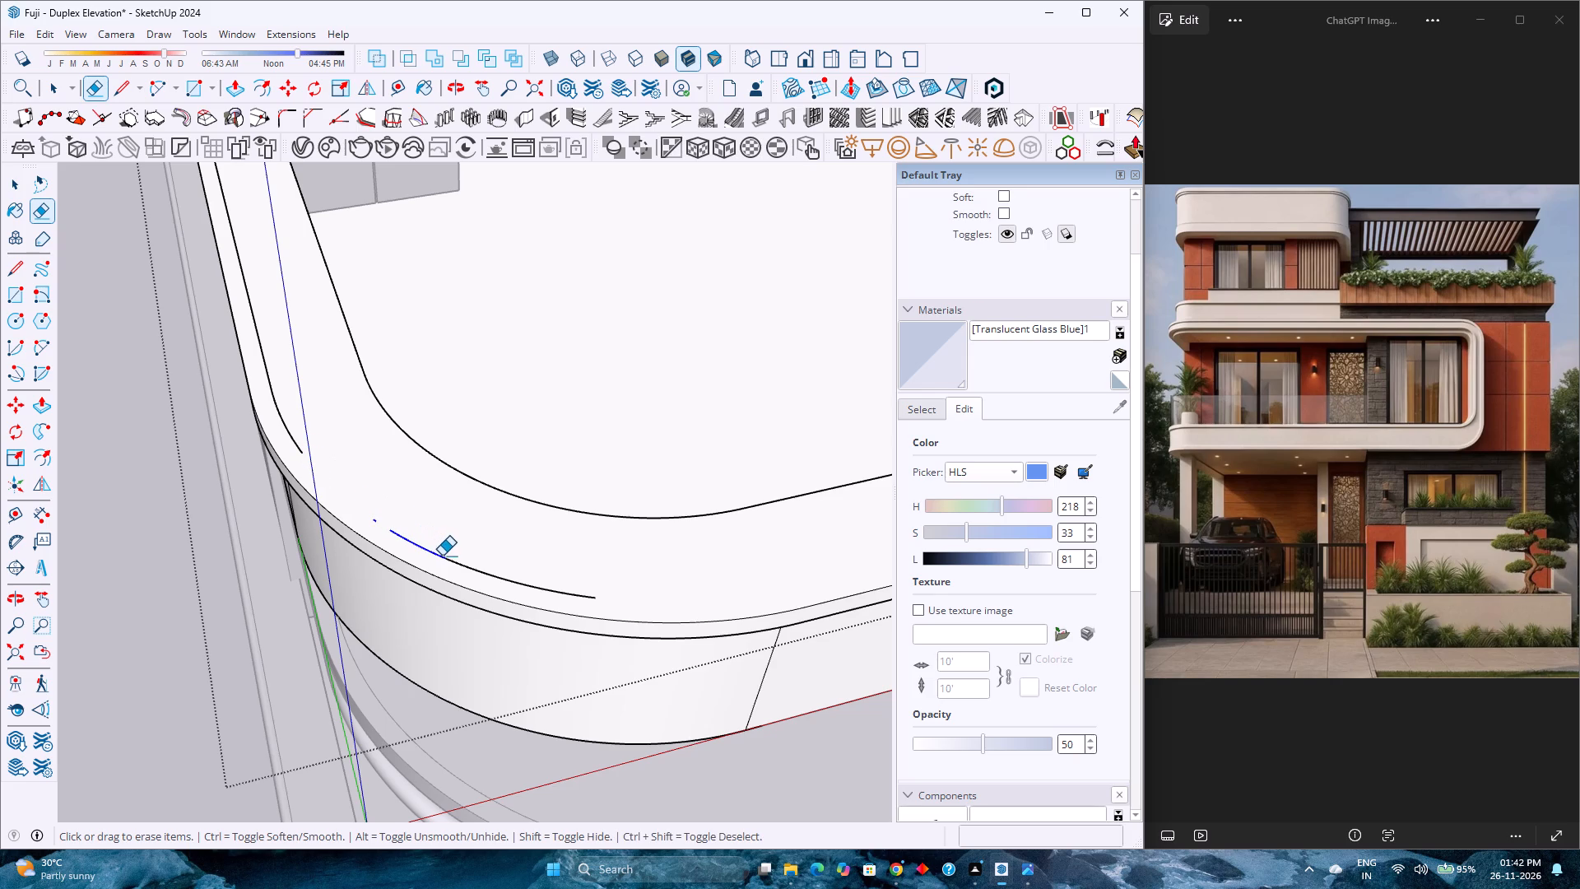
{"action": "left_click_drag", "start_coordinate": [442, 556], "coordinate": [517, 582]}
{"action": "left_click_drag", "start_coordinate": [517, 582], "coordinate": [579, 593]}
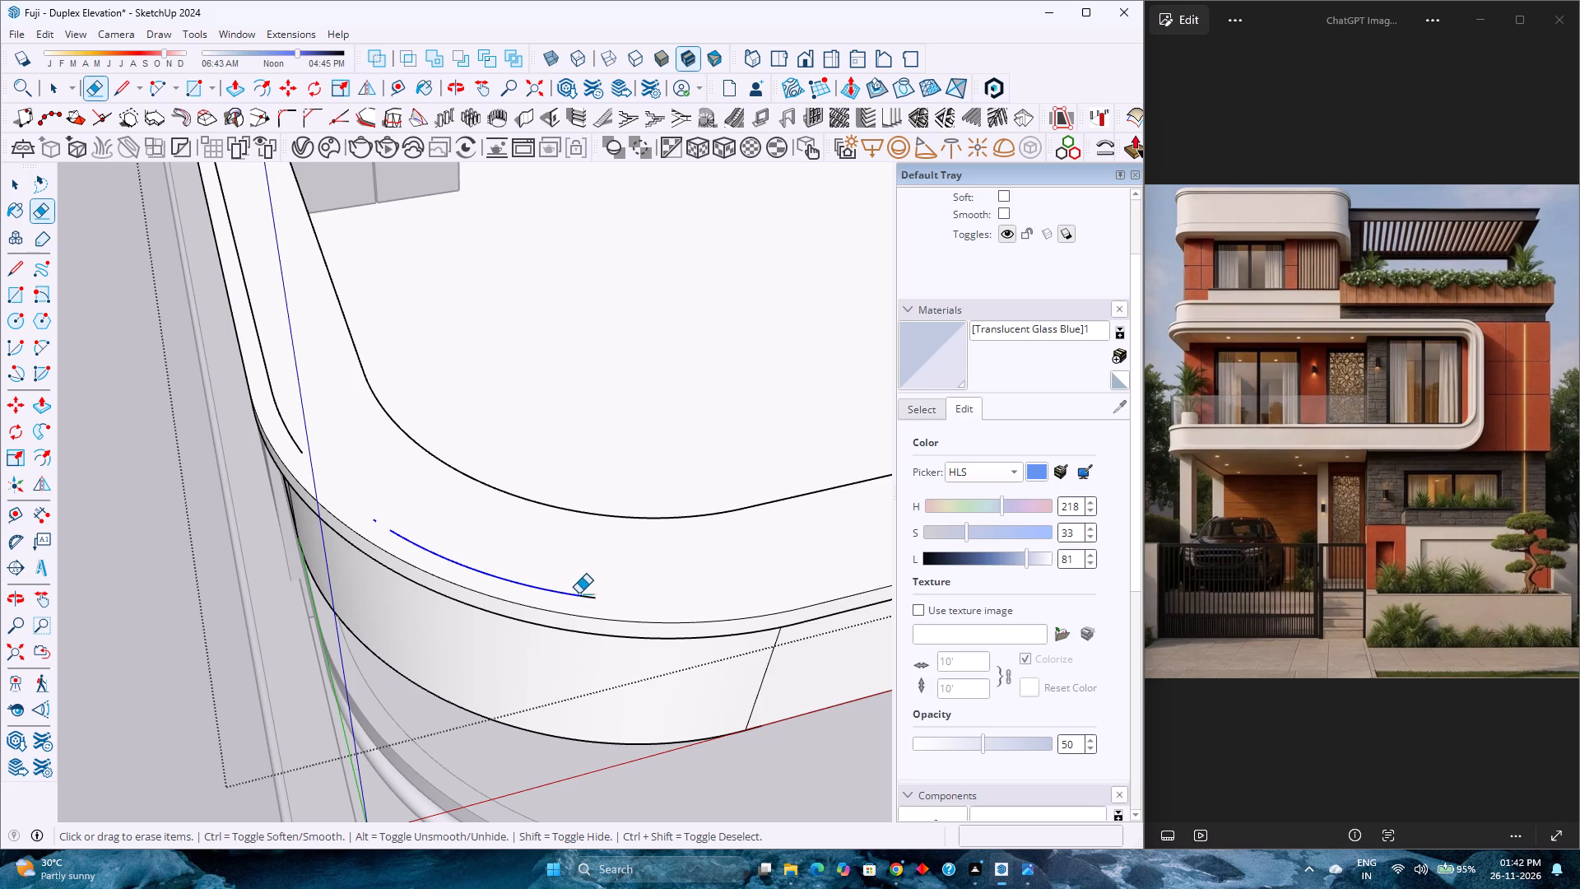
{"action": "left_click_drag", "start_coordinate": [579, 593], "coordinate": [605, 597]}
{"action": "scroll", "coordinate": [487, 548], "scroll_direction": "down", "scroll_amount": 2}
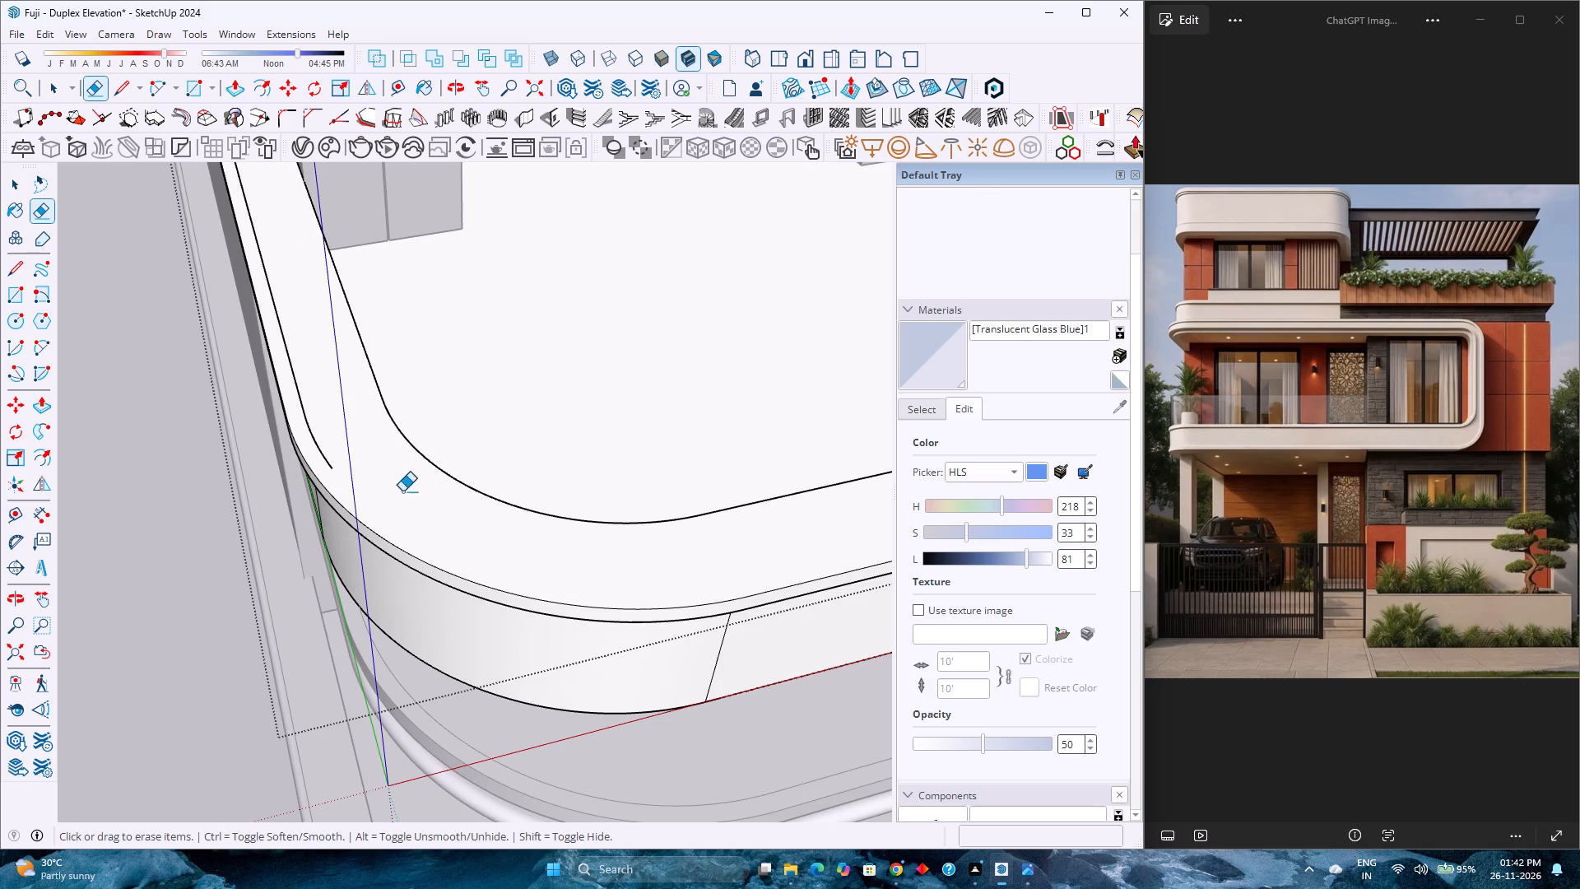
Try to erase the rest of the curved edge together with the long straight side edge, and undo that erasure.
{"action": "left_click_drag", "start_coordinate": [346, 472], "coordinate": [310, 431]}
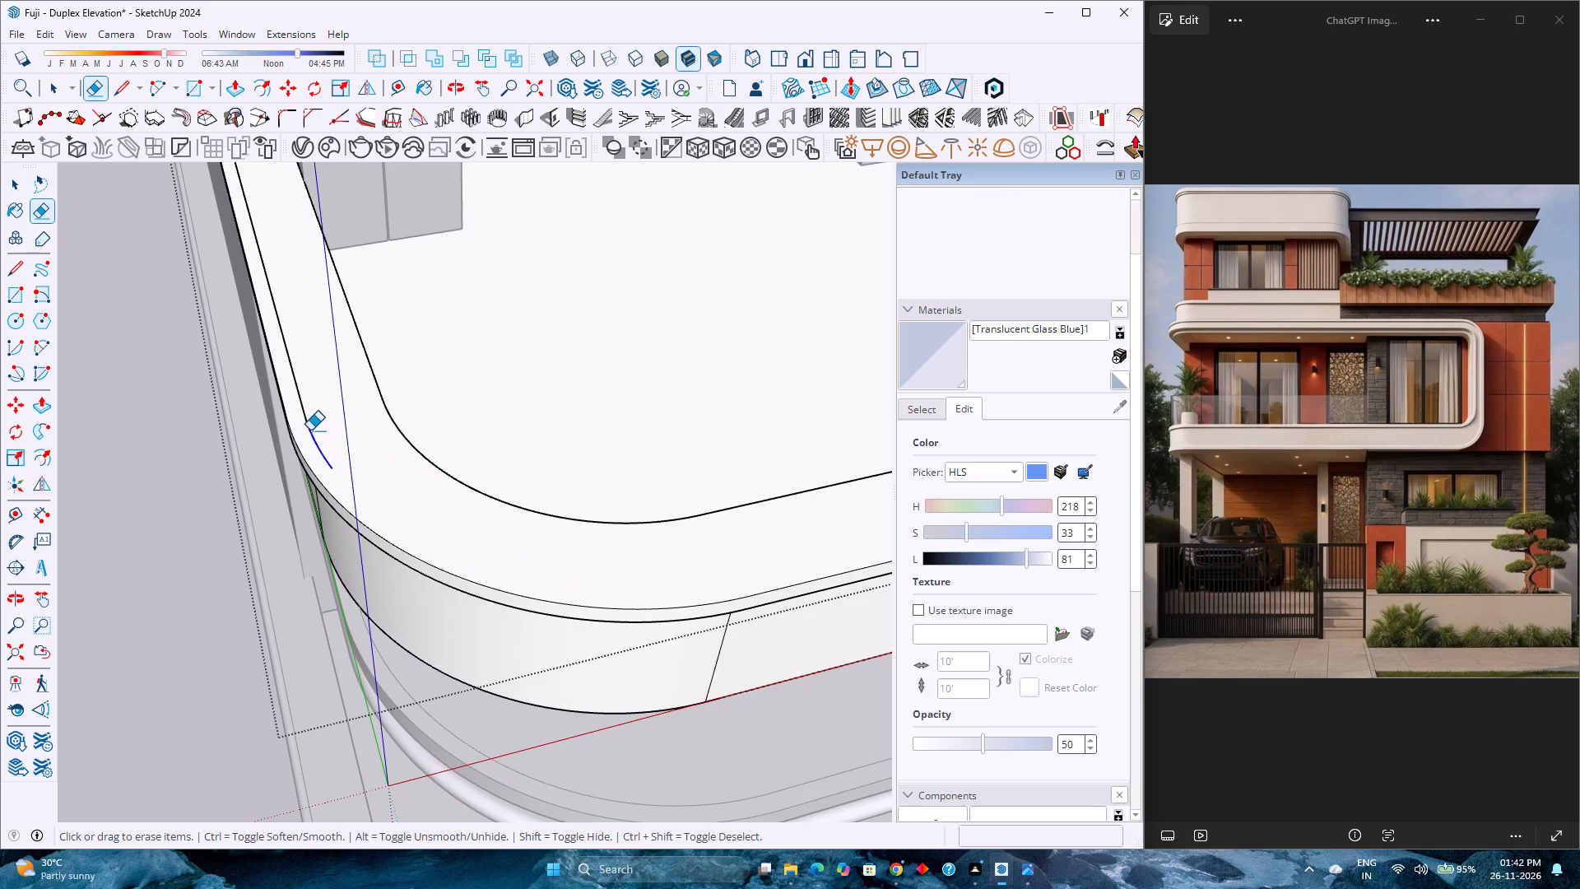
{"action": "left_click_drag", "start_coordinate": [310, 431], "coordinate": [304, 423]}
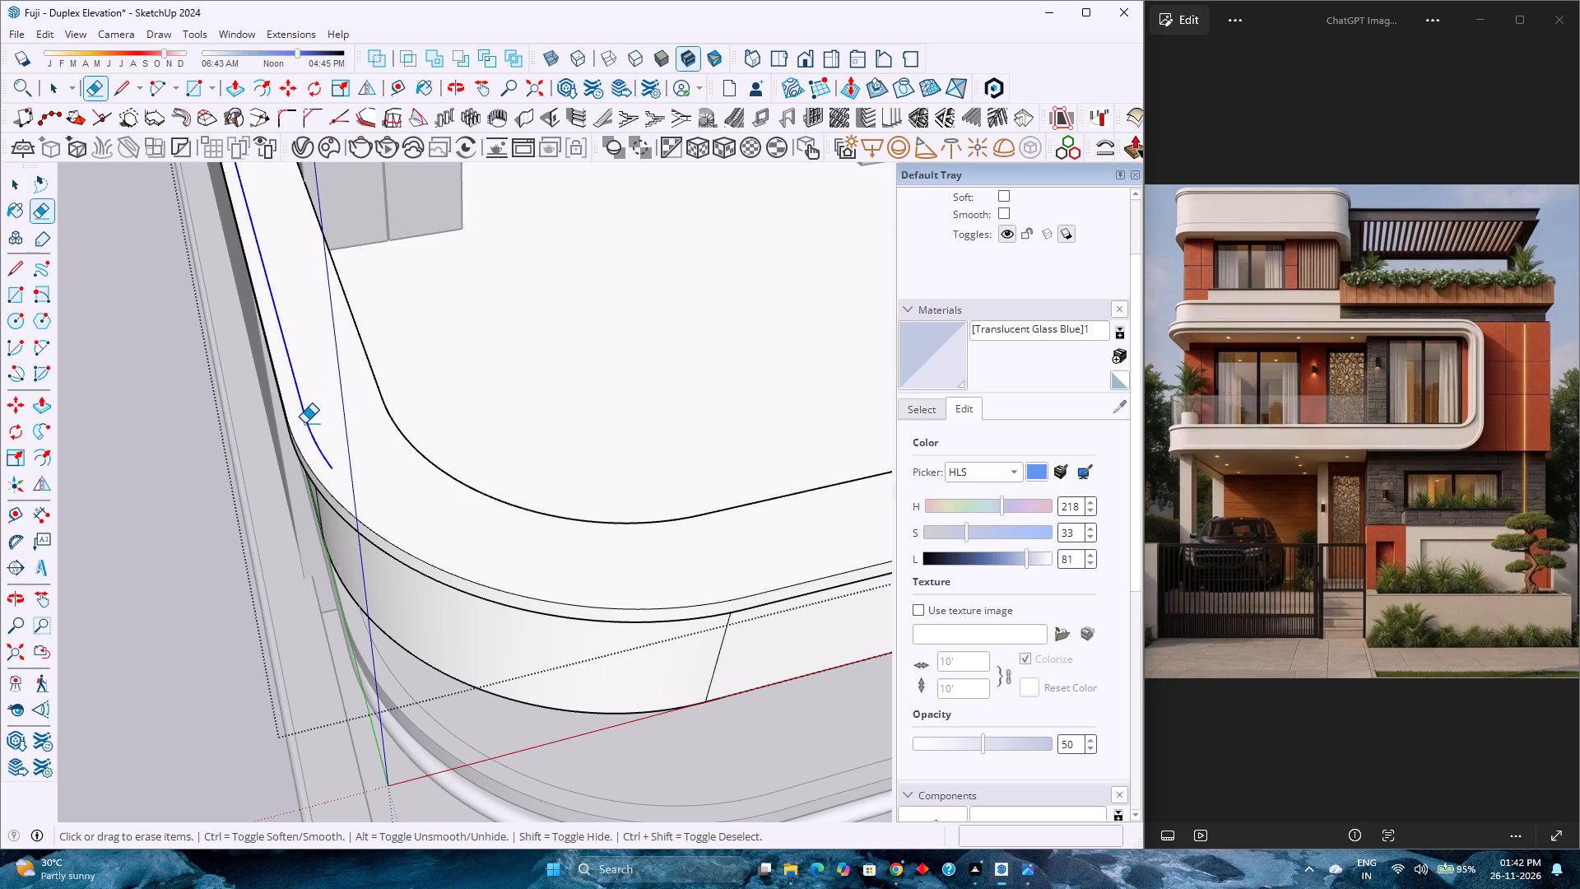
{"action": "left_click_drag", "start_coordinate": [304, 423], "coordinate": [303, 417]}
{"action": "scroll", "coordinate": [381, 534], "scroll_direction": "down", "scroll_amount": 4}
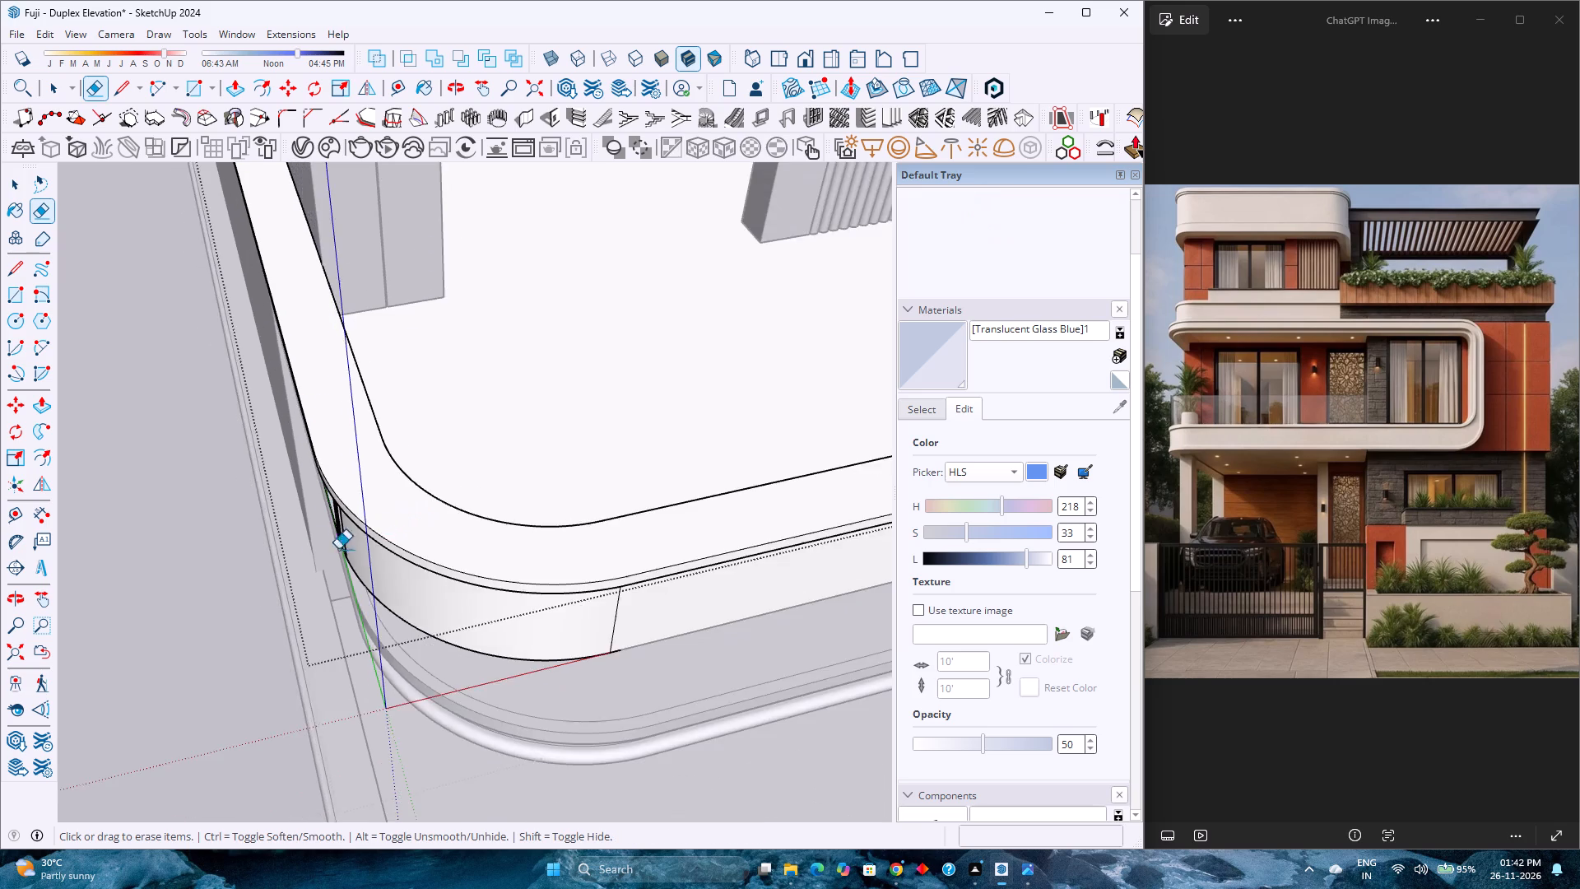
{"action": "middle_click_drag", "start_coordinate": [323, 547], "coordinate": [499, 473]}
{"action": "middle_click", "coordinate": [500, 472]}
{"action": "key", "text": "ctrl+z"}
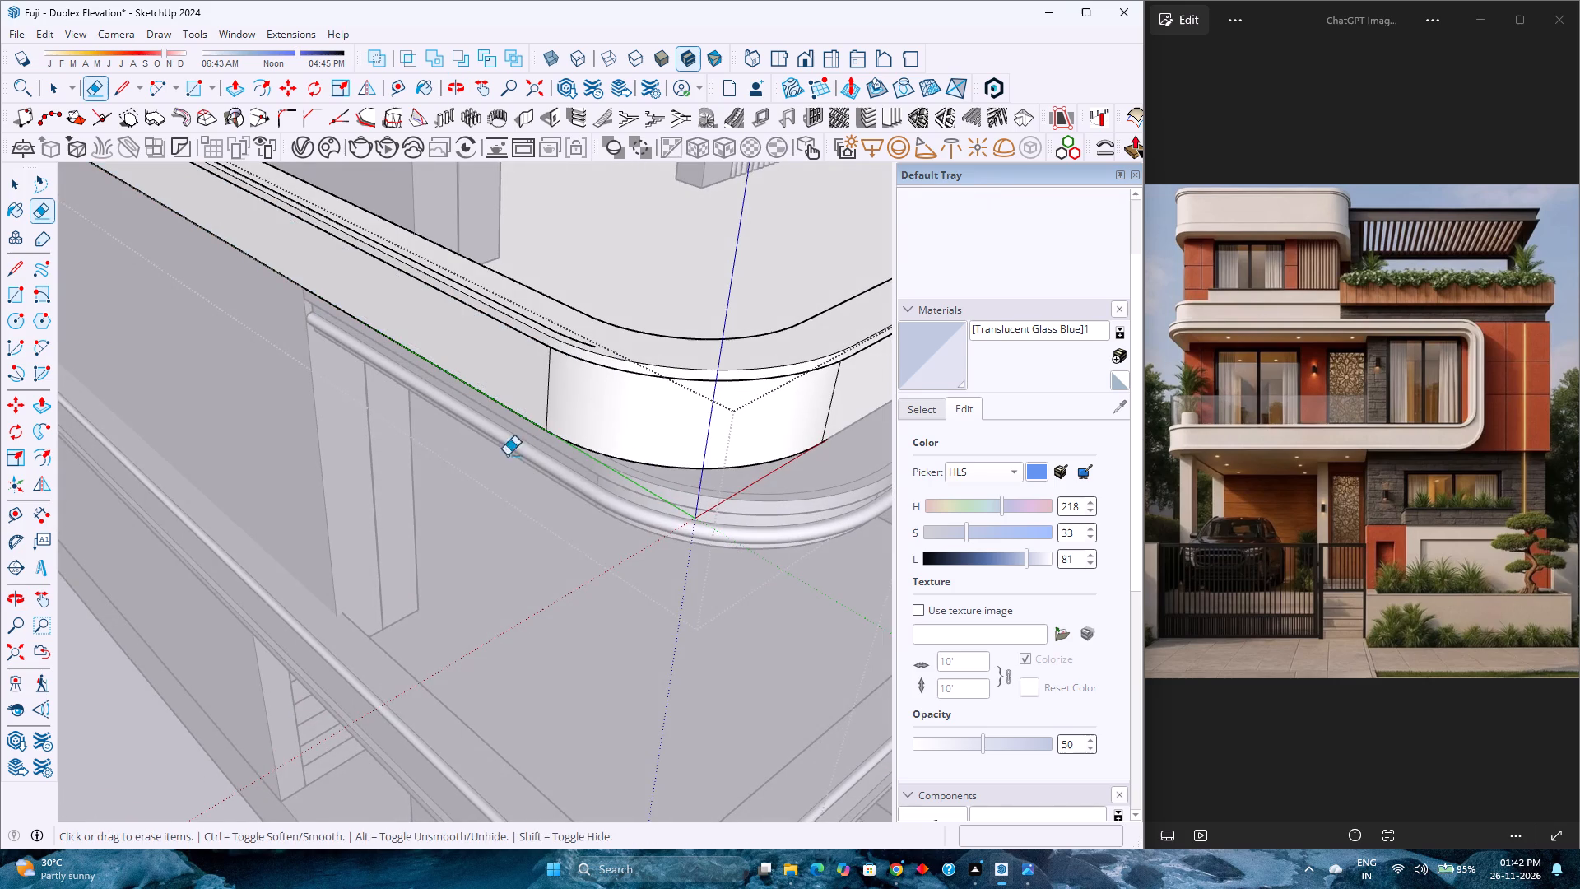
Erase the remaining short curved segments on the parapet's rounded corner back to the start of the straight side edge.
{"action": "scroll", "coordinate": [574, 318], "scroll_direction": "up", "scroll_amount": 5}
{"action": "left_click_drag", "start_coordinate": [570, 341], "coordinate": [583, 356]}
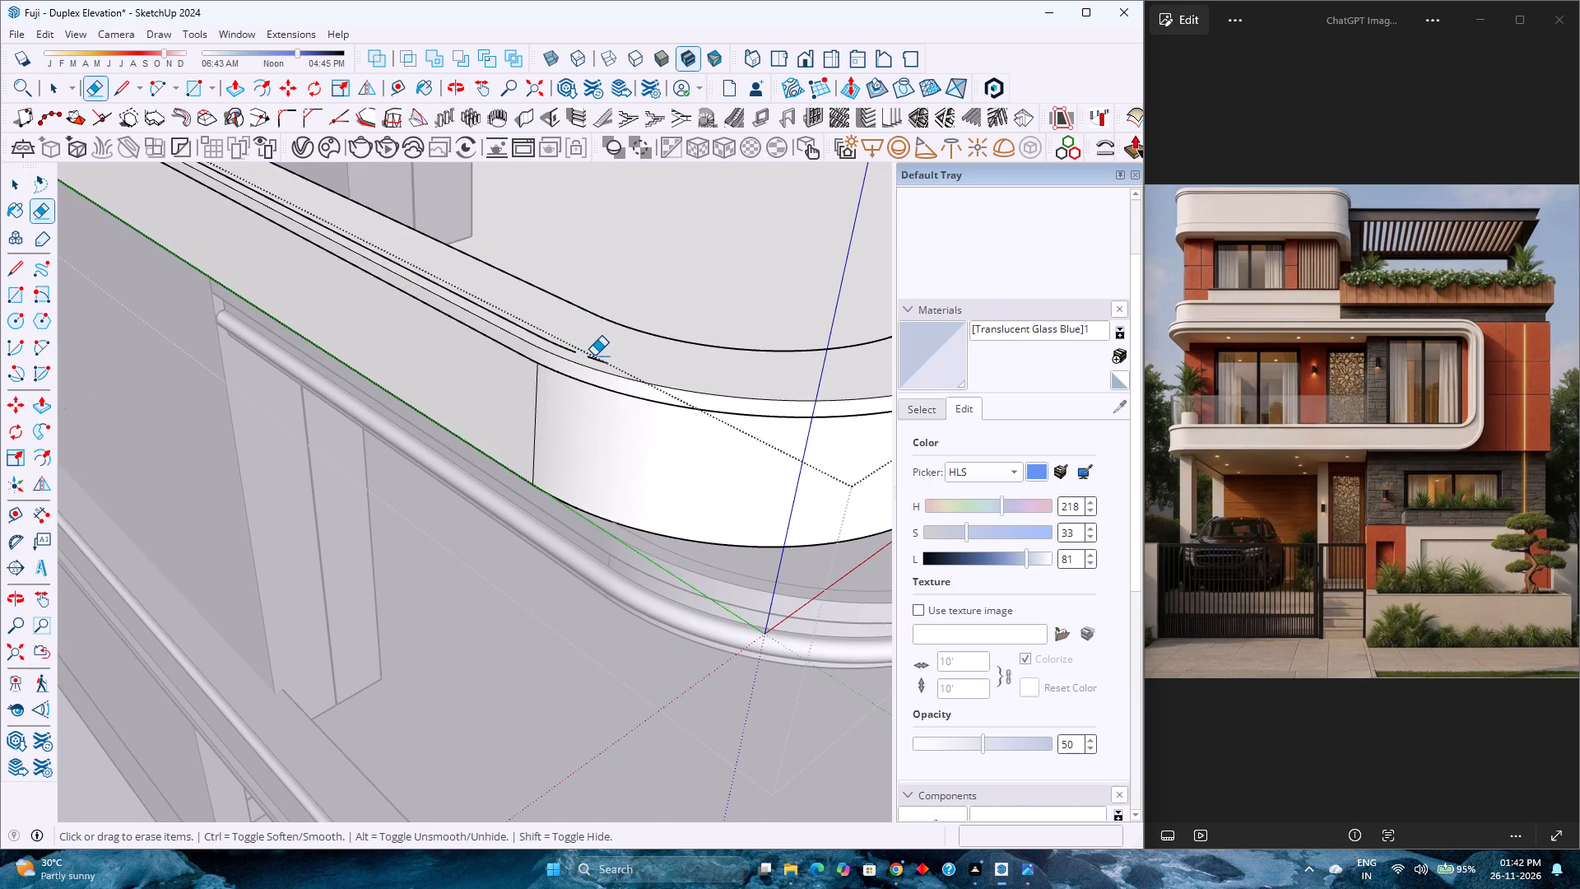
{"action": "left_click", "coordinate": [594, 356]}
{"action": "left_click_drag", "start_coordinate": [600, 362], "coordinate": [606, 359]}
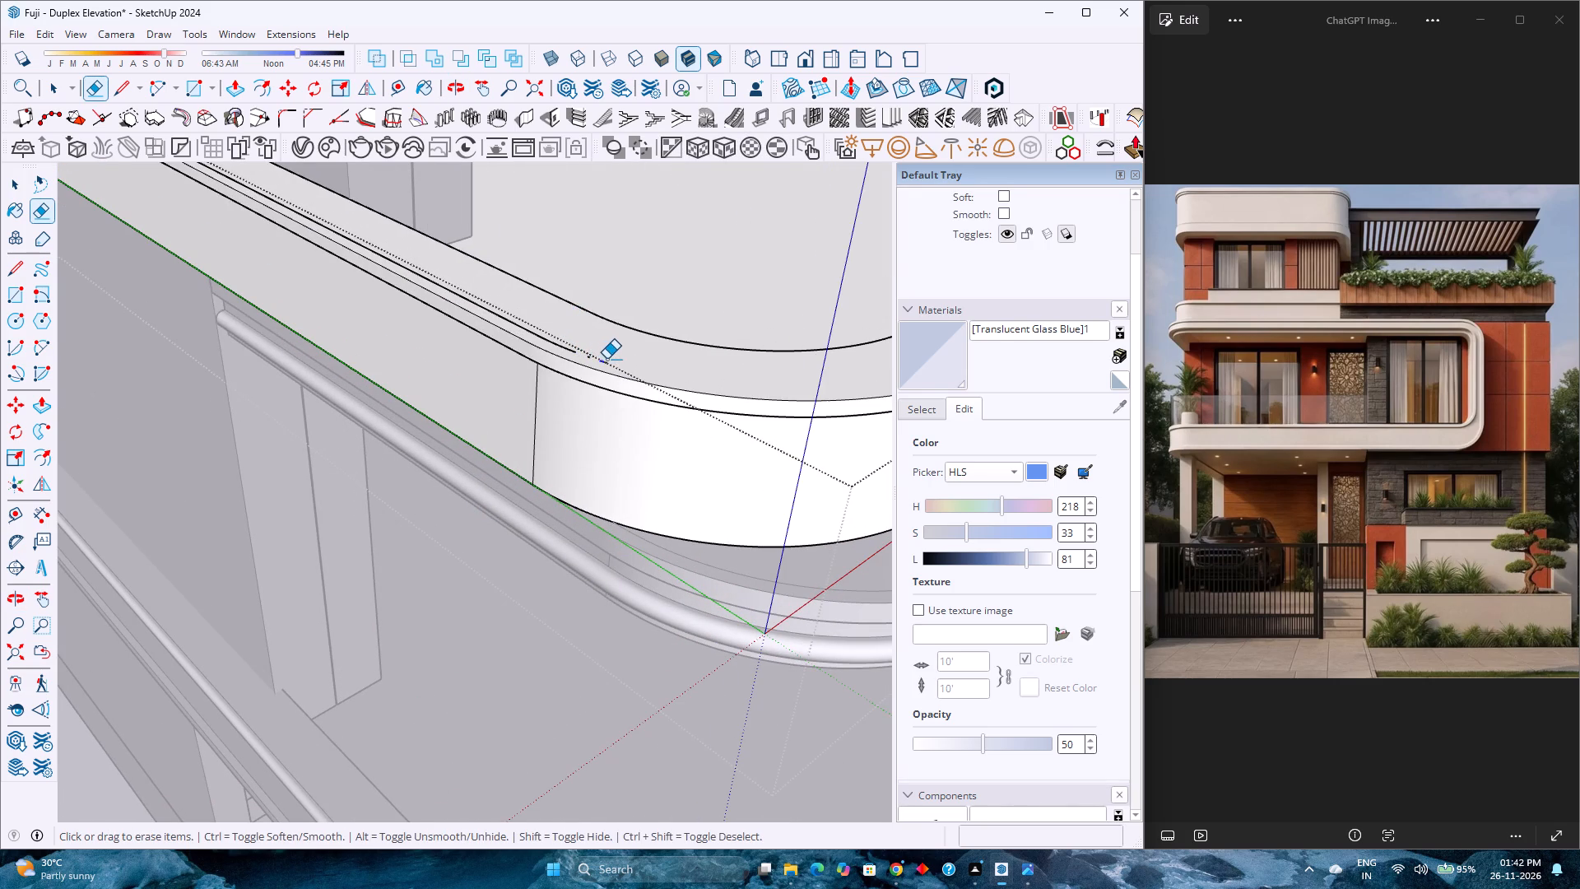
{"action": "left_click_drag", "start_coordinate": [606, 359], "coordinate": [587, 357]}
{"action": "left_click_drag", "start_coordinate": [586, 353], "coordinate": [603, 361]}
{"action": "left_click", "coordinate": [605, 362]}
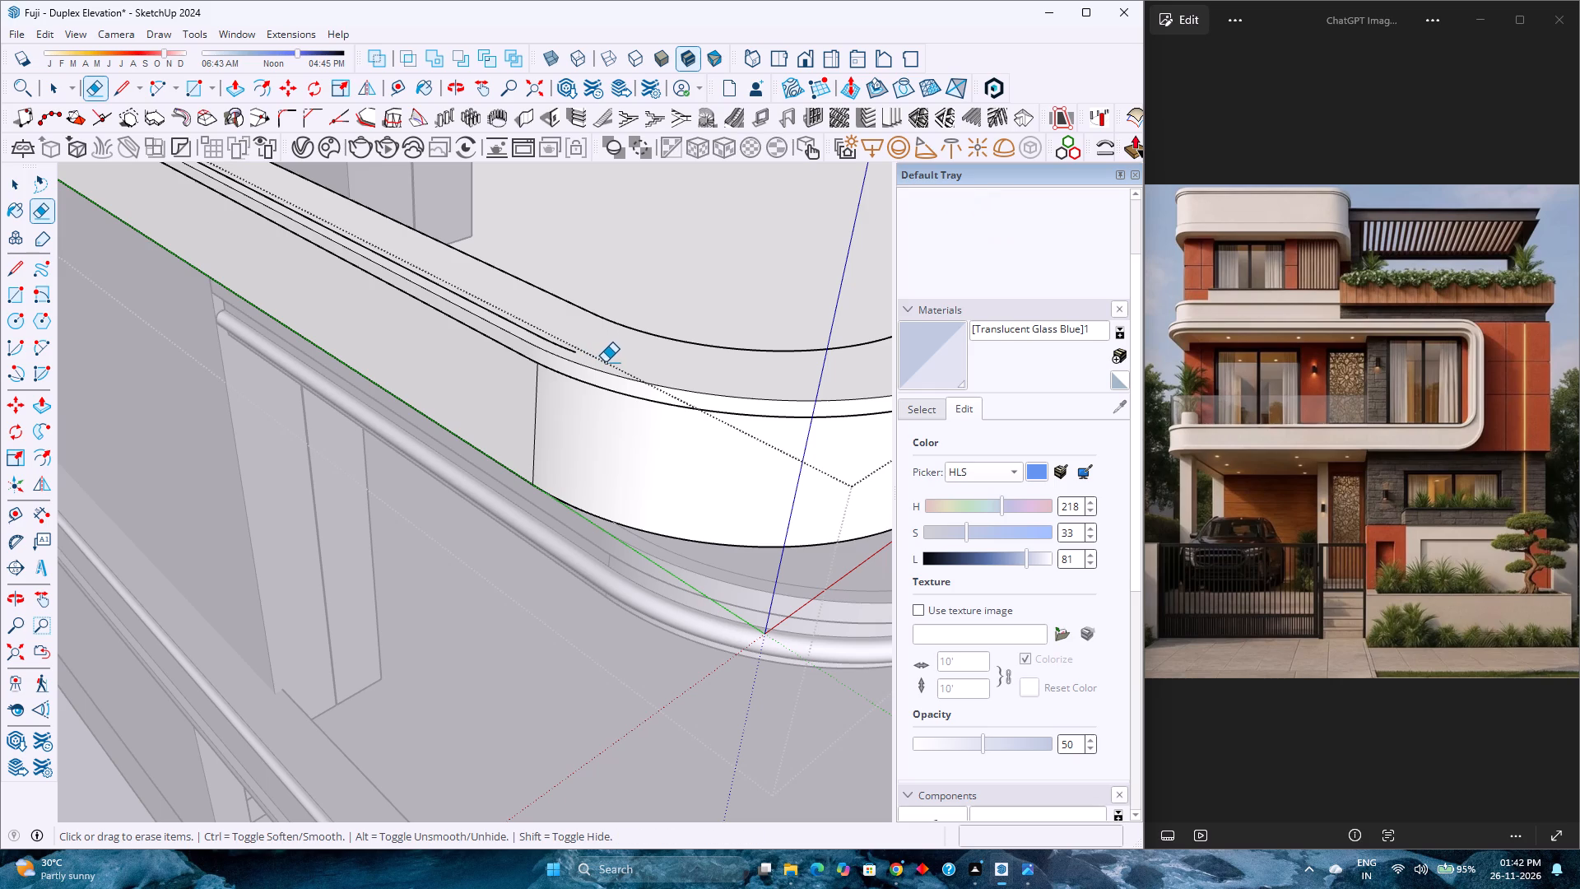
{"action": "scroll", "coordinate": [584, 361], "scroll_direction": "up", "scroll_amount": 4}
{"action": "left_click_drag", "start_coordinate": [578, 351], "coordinate": [565, 342]}
{"action": "left_click", "coordinate": [555, 338]}
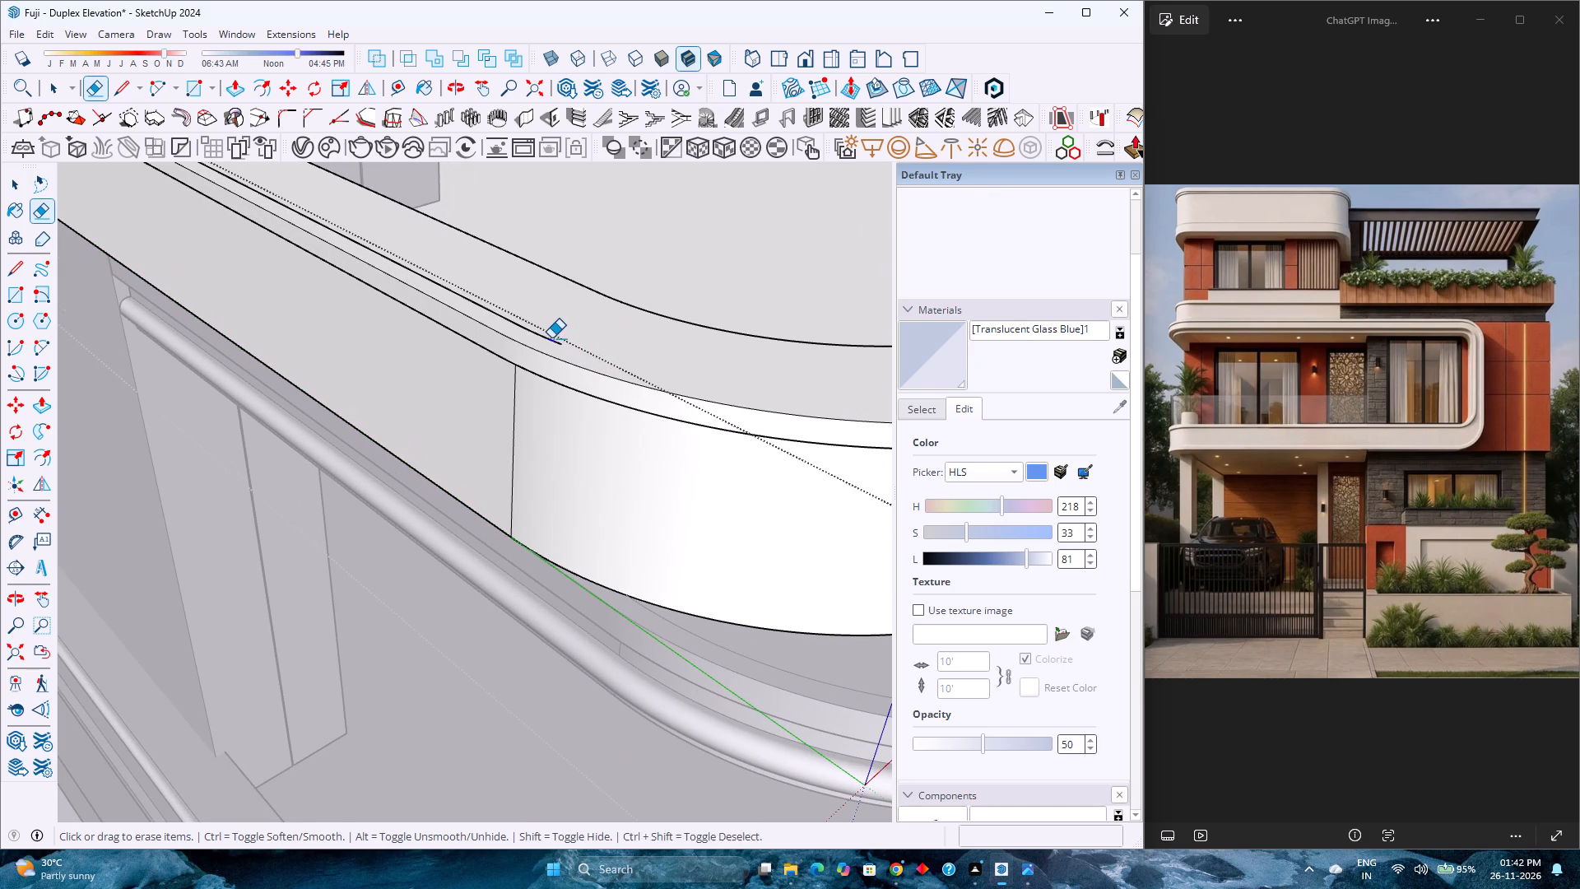
{"action": "left_click", "coordinate": [546, 337]}
{"action": "left_click_drag", "start_coordinate": [563, 342], "coordinate": [553, 342]}
{"action": "left_click_drag", "start_coordinate": [552, 339], "coordinate": [533, 329]}
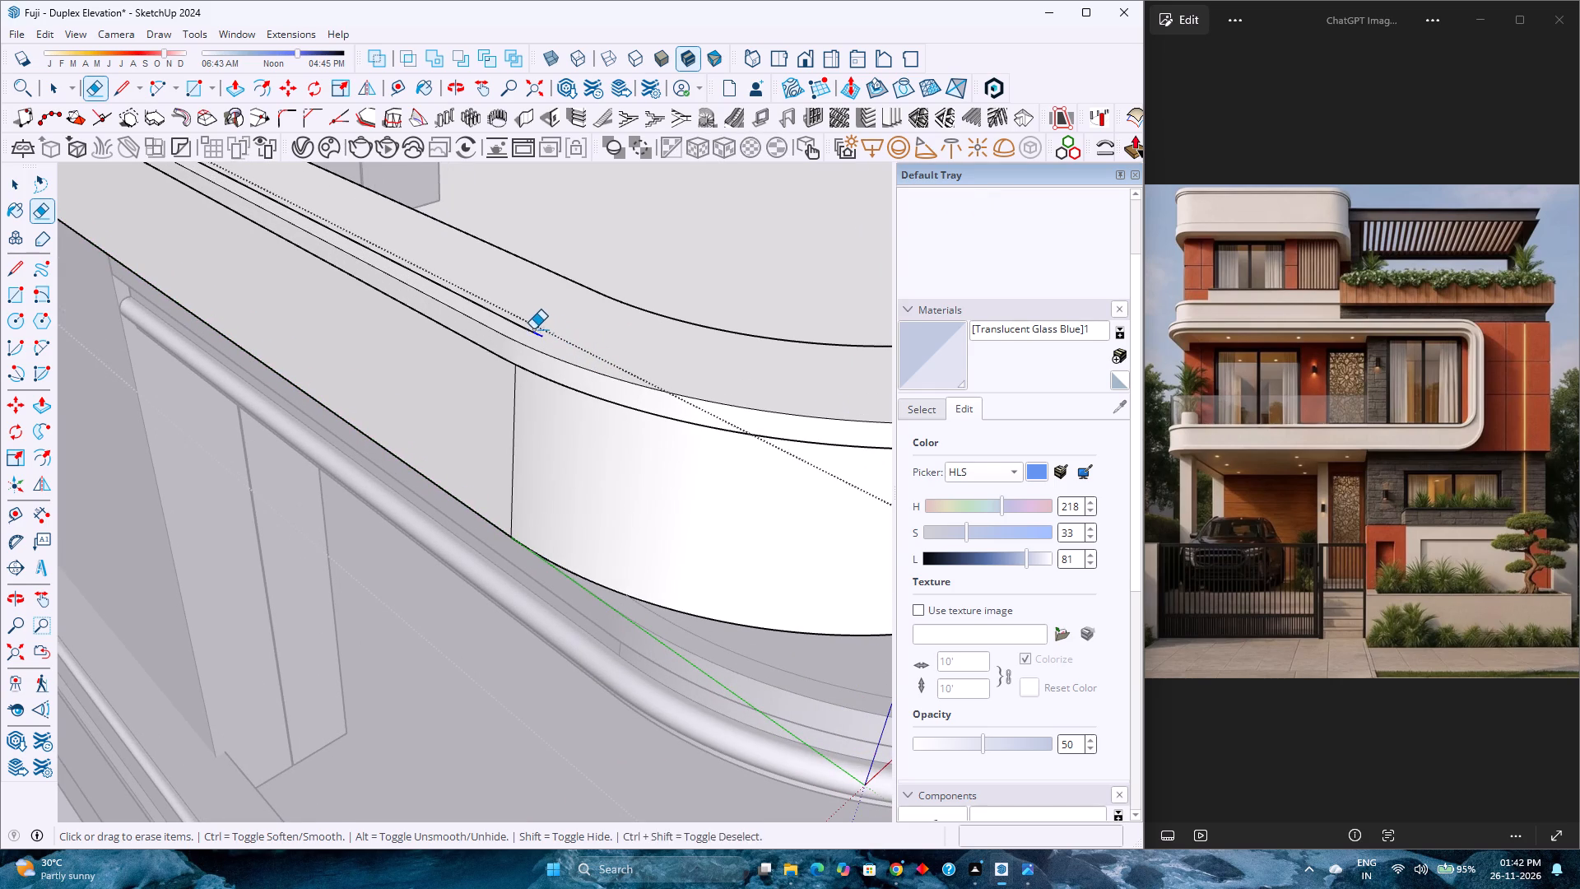
{"action": "left_click_drag", "start_coordinate": [533, 329], "coordinate": [533, 328]}
{"action": "left_click_drag", "start_coordinate": [536, 336], "coordinate": [526, 327]}
{"action": "left_click_drag", "start_coordinate": [530, 324], "coordinate": [518, 324]}
{"action": "scroll", "coordinate": [407, 429], "scroll_direction": "down", "scroll_amount": 5}
{"action": "key", "text": "space"}
{"action": "scroll", "coordinate": [405, 428], "scroll_direction": "down", "scroll_amount": 8}
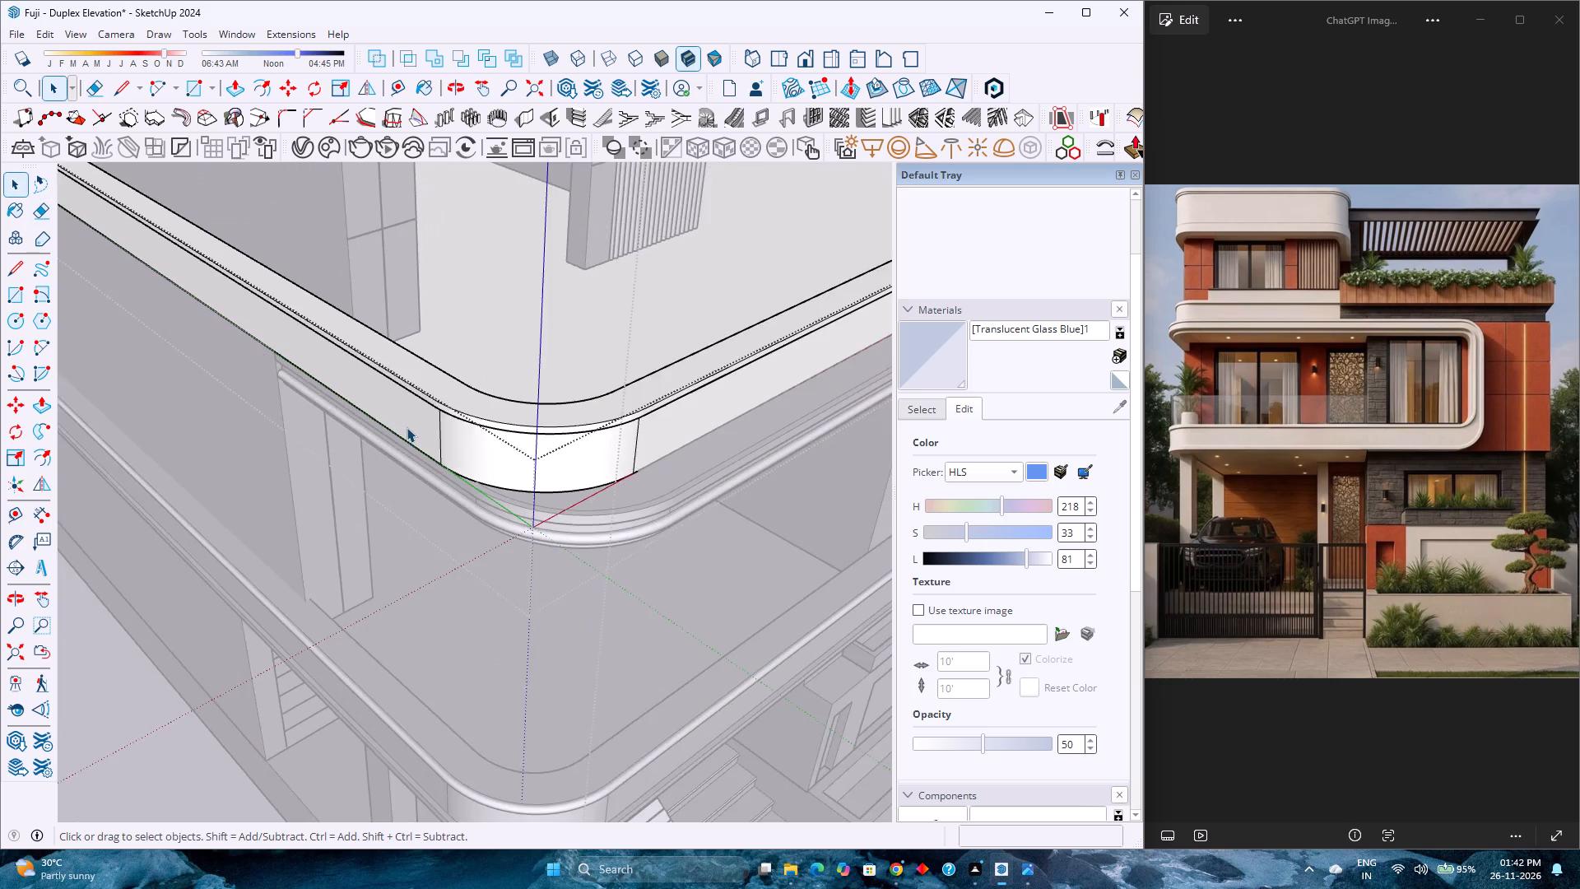
{"action": "scroll", "coordinate": [407, 427], "scroll_direction": "down", "scroll_amount": 13}
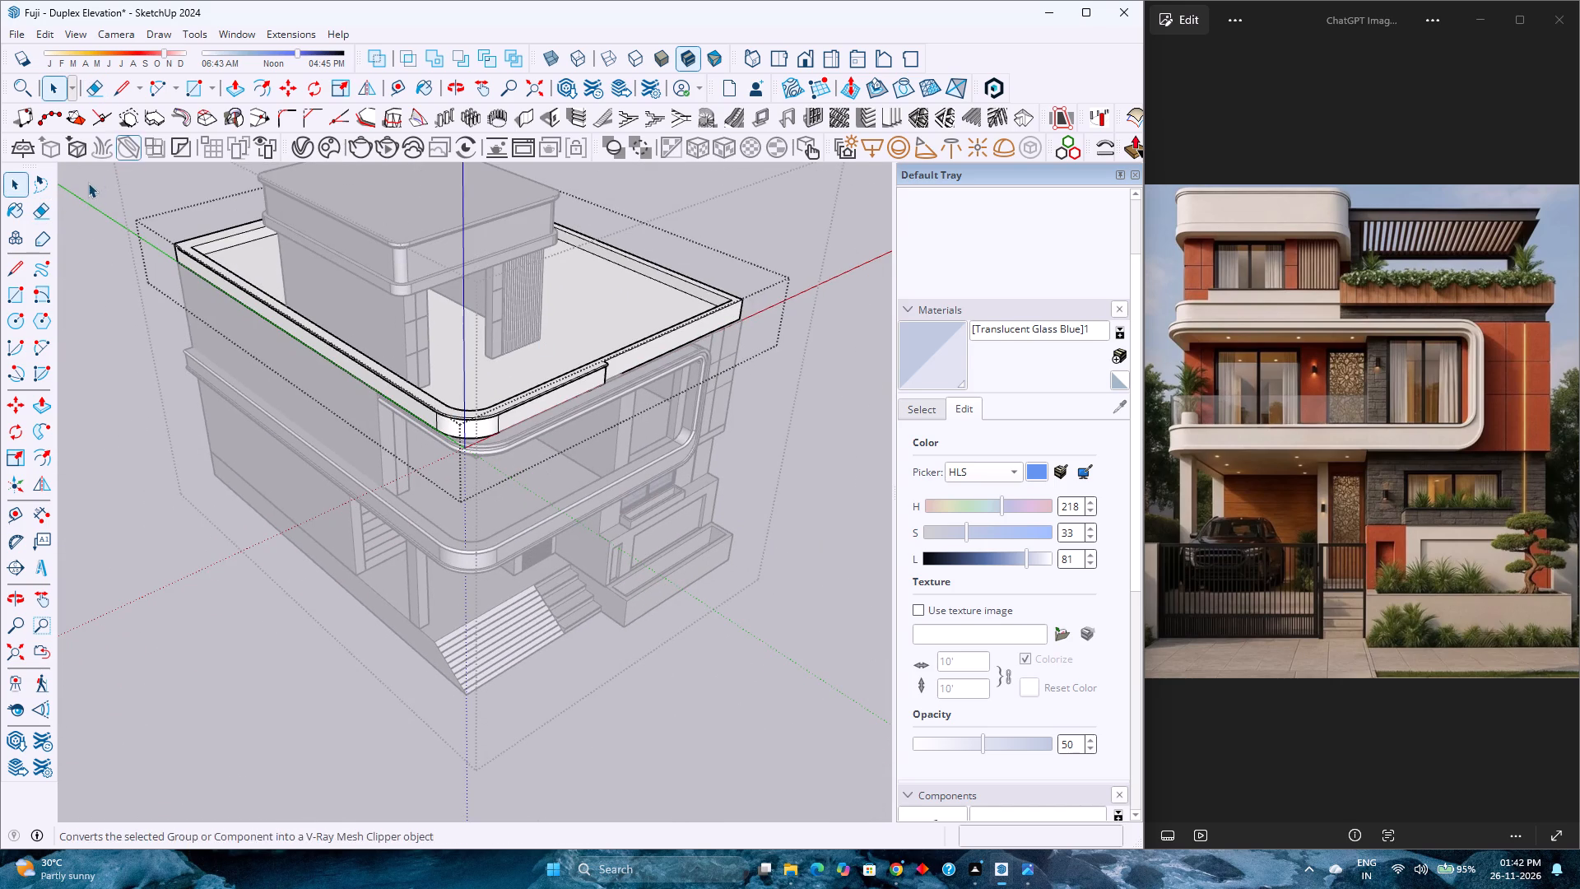
Push/Pull the small end face of the raised strip along the side parapet's top by 1' to the parapet's rear end.
{"action": "scroll", "coordinate": [156, 198], "scroll_direction": "up", "scroll_amount": 20}
{"action": "scroll", "coordinate": [156, 198], "scroll_direction": "up", "scroll_amount": 3}
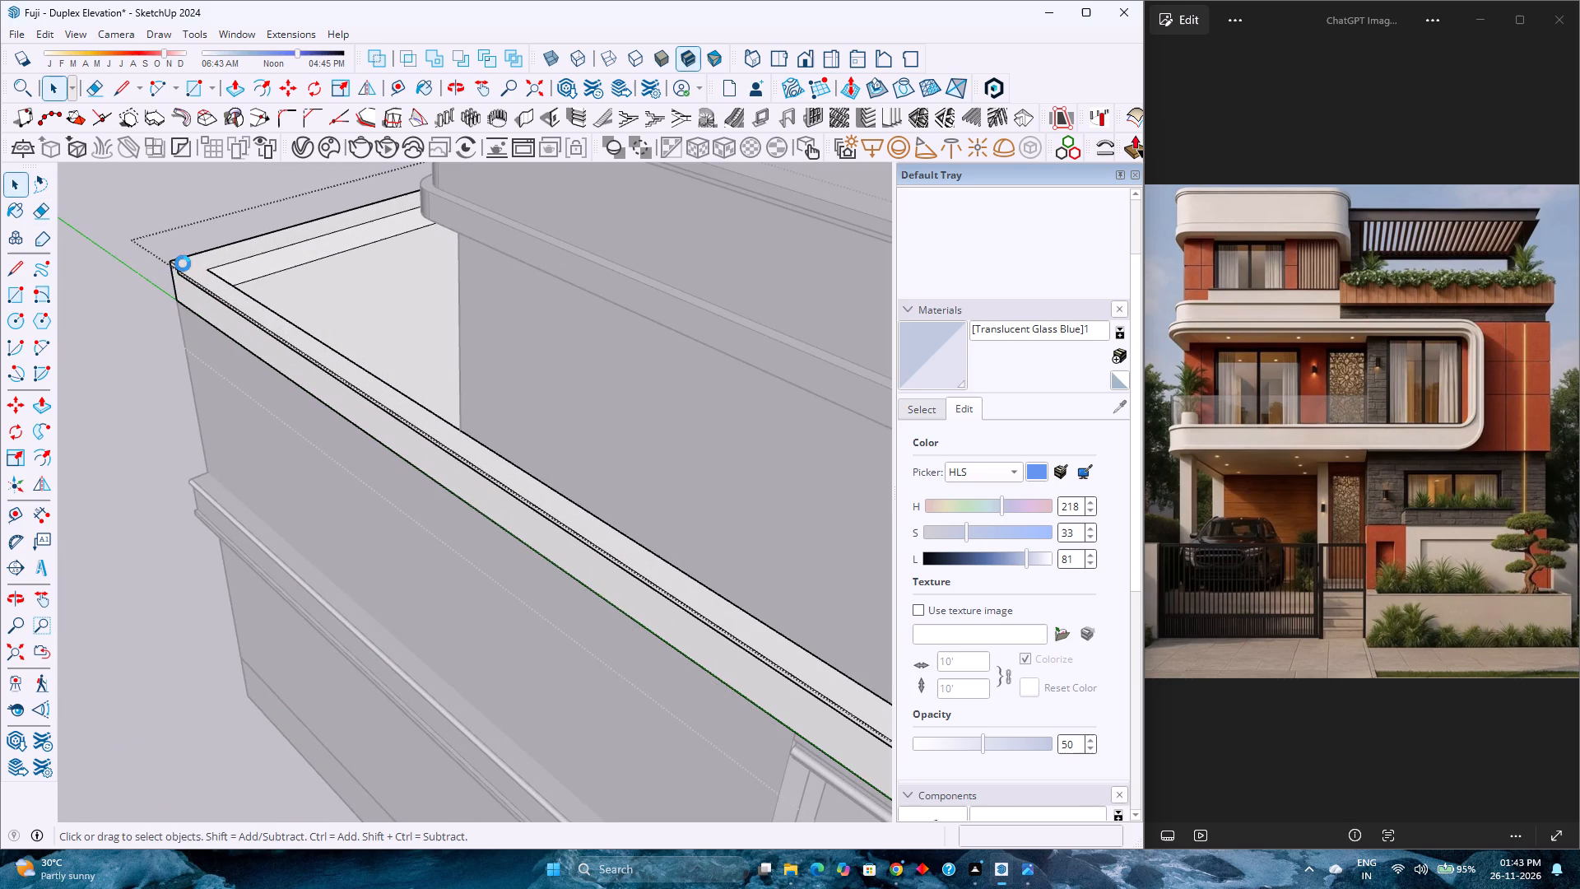
{"action": "scroll", "coordinate": [183, 263], "scroll_direction": "up", "scroll_amount": 12}
{"action": "middle_click_drag", "start_coordinate": [169, 277], "coordinate": [588, 301]}
{"action": "scroll", "coordinate": [535, 301], "scroll_direction": "down", "scroll_amount": 9}
{"action": "scroll", "coordinate": [534, 301], "scroll_direction": "up", "scroll_amount": 1}
{"action": "scroll", "coordinate": [534, 301], "scroll_direction": "down", "scroll_amount": 5}
{"action": "scroll", "coordinate": [323, 367], "scroll_direction": "up", "scroll_amount": 8}
{"action": "middle_click_drag", "start_coordinate": [320, 365], "coordinate": [354, 352]}
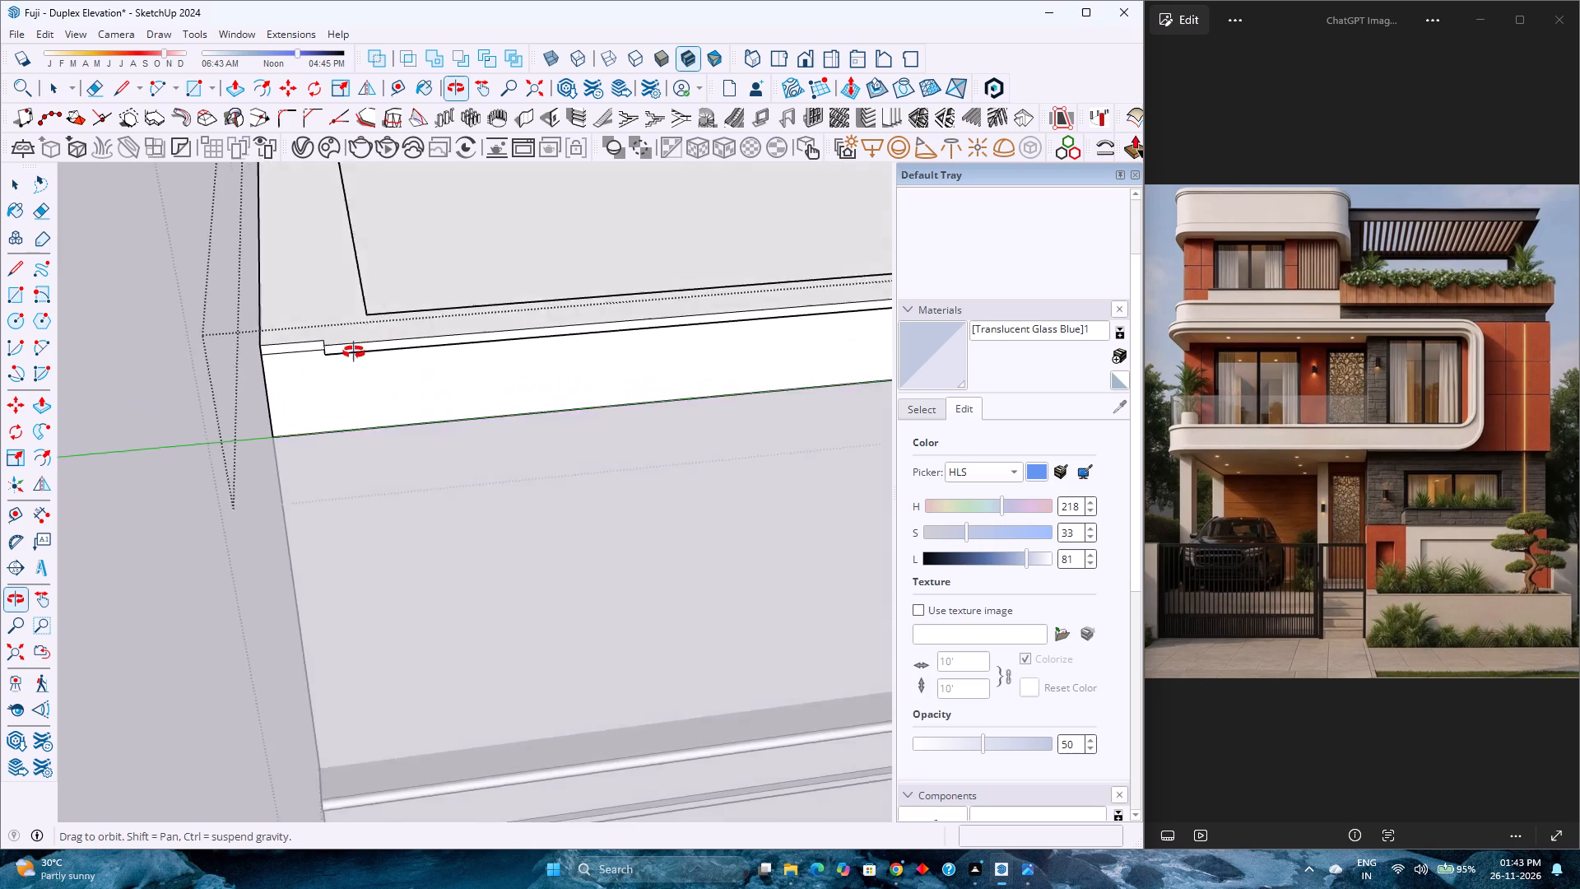
{"action": "middle_click_drag", "start_coordinate": [354, 352], "coordinate": [670, 305]}
{"action": "middle_click", "coordinate": [670, 305]}
{"action": "scroll", "coordinate": [335, 402], "scroll_direction": "up", "scroll_amount": 4}
{"action": "scroll", "coordinate": [249, 451], "scroll_direction": "up", "scroll_amount": 11}
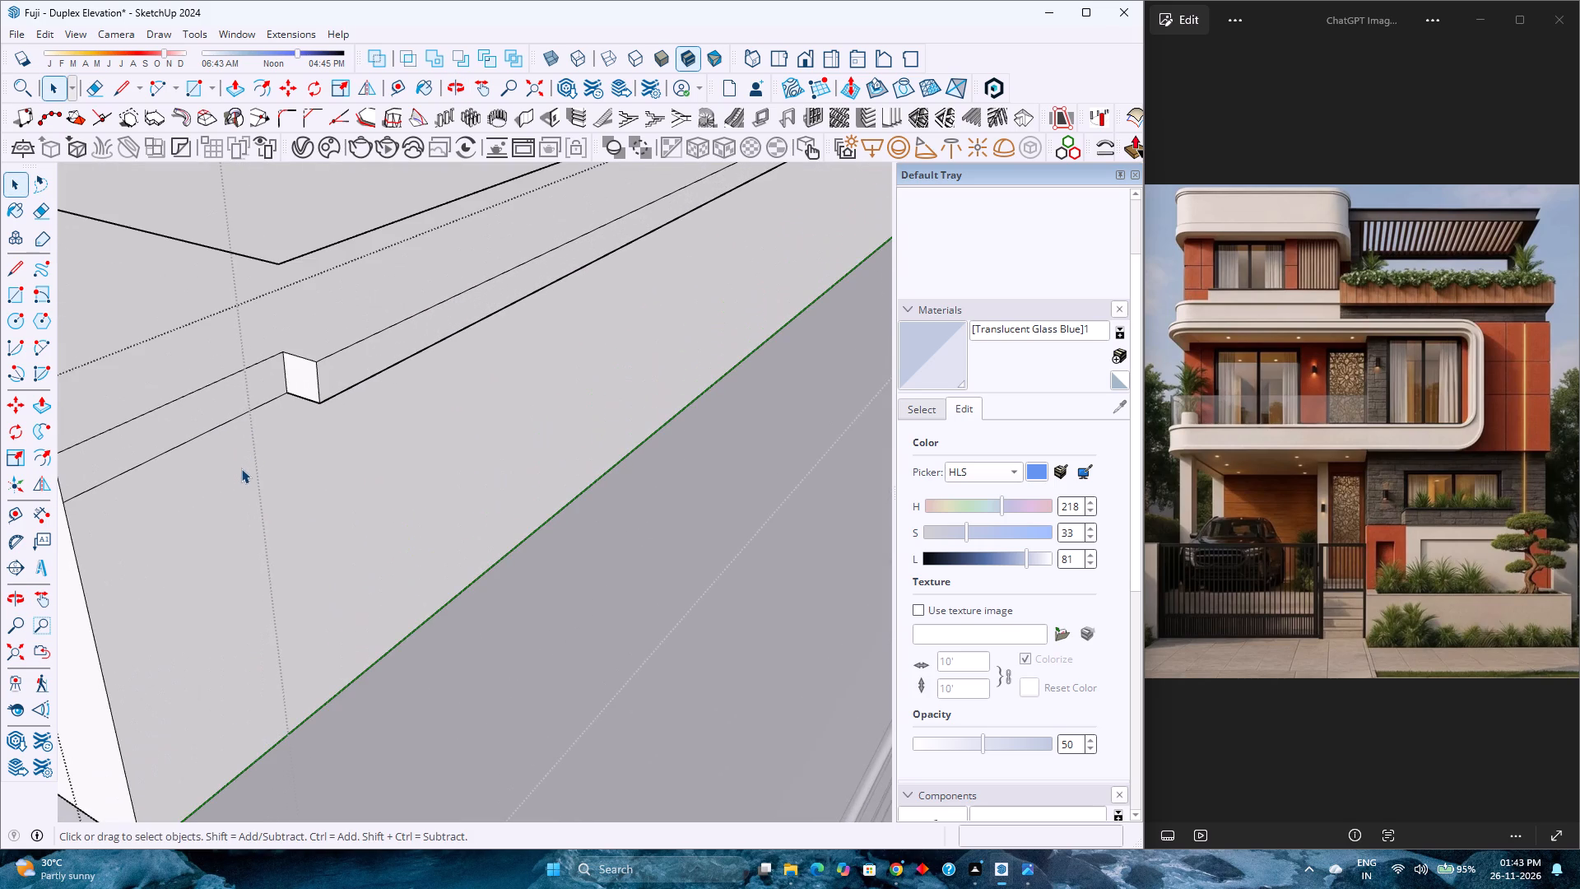
{"action": "key", "text": "p"}
{"action": "left_click", "coordinate": [313, 380]}
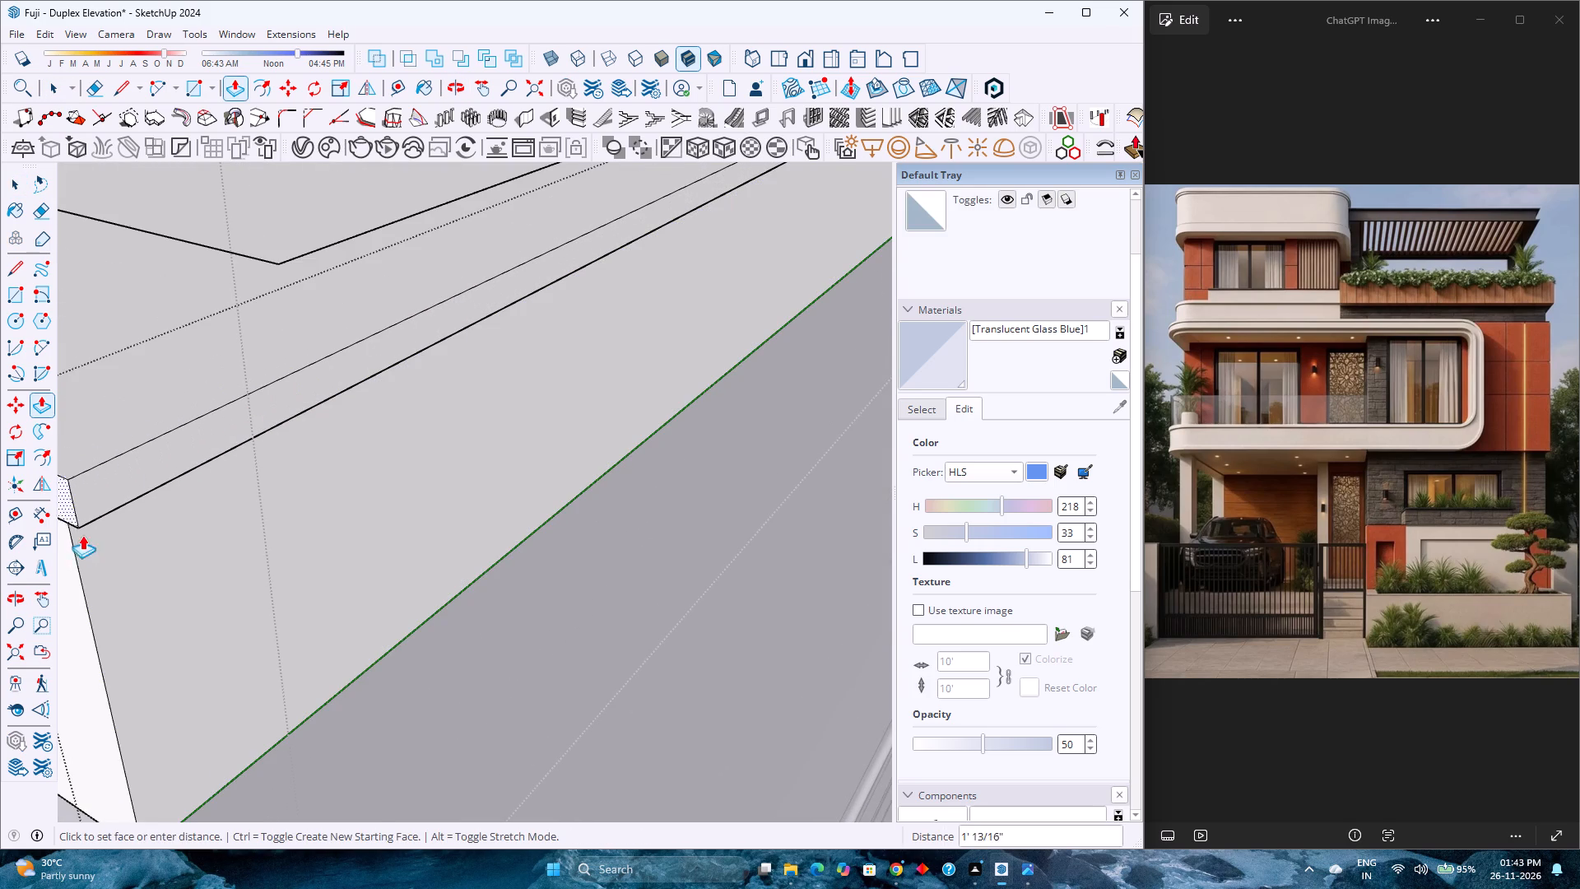
{"action": "left_click", "coordinate": [79, 566]}
{"action": "scroll", "coordinate": [295, 525], "scroll_direction": "down", "scroll_amount": 4}
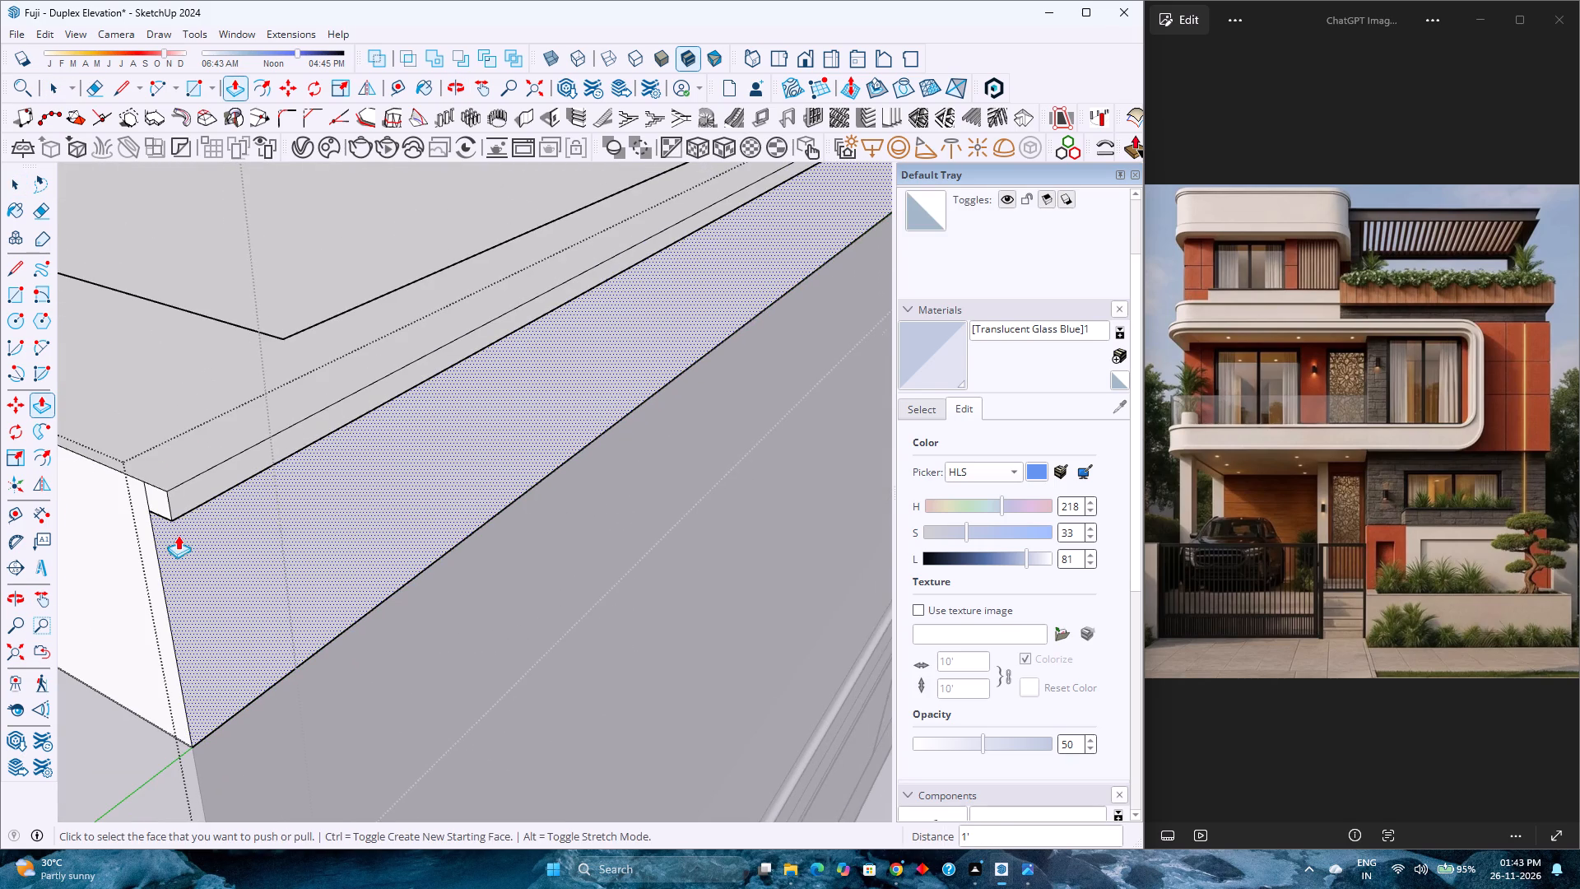
Erase the leftover short edge on the end face of the extended strip at the parapet's rear corner.
{"action": "key", "text": "e"}
{"action": "scroll", "coordinate": [108, 491], "scroll_direction": "up", "scroll_amount": 7}
{"action": "left_click", "coordinate": [177, 500]}
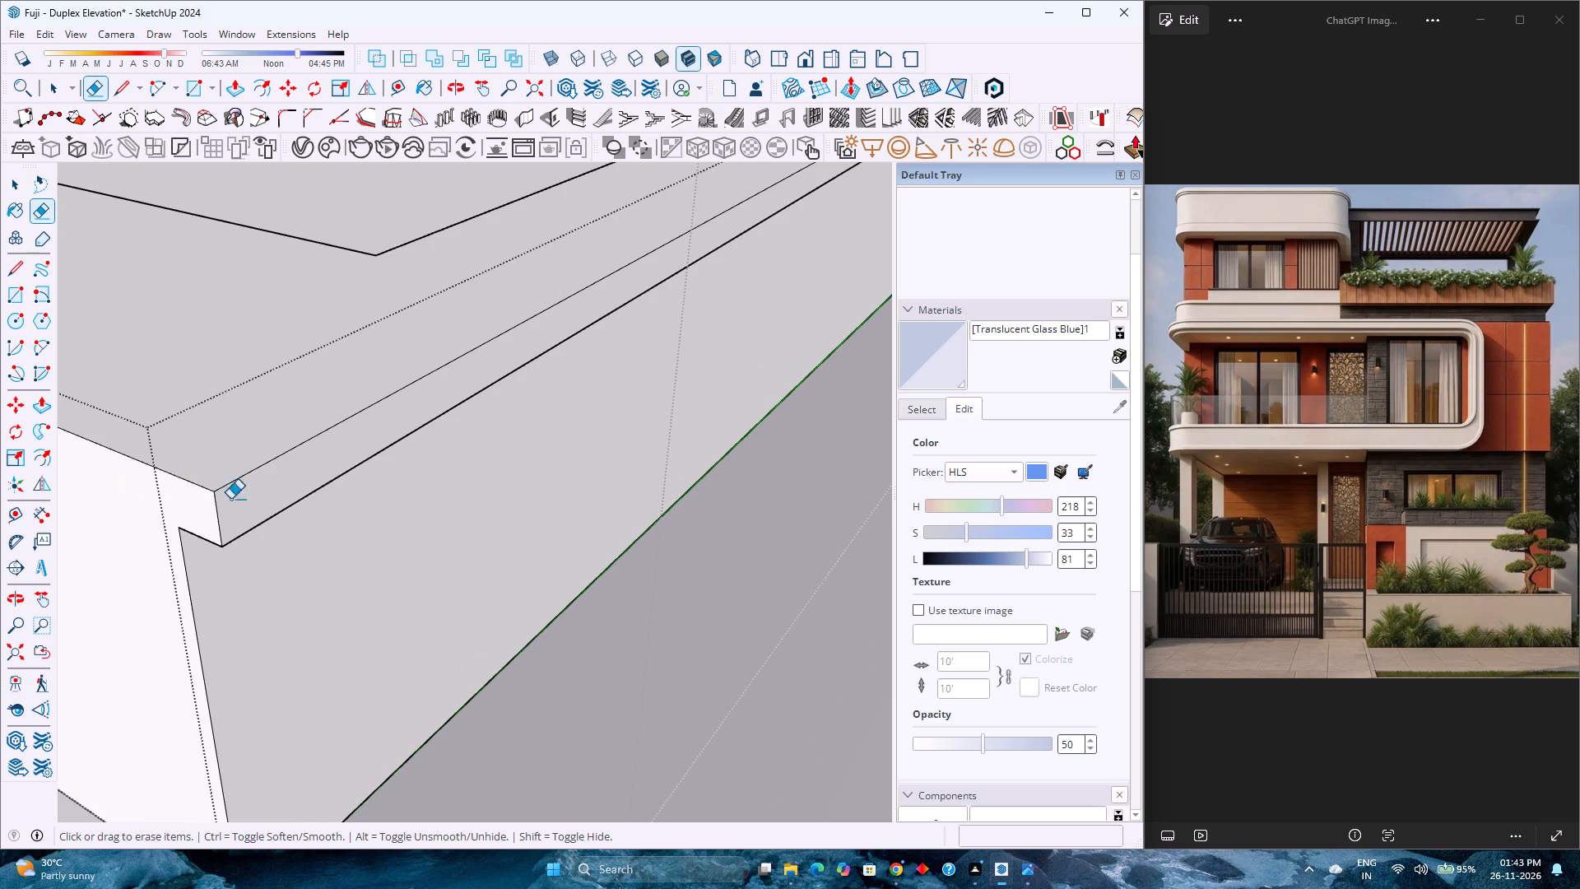
{"action": "scroll", "coordinate": [362, 500], "scroll_direction": "down", "scroll_amount": 13}
{"action": "key", "text": "space"}
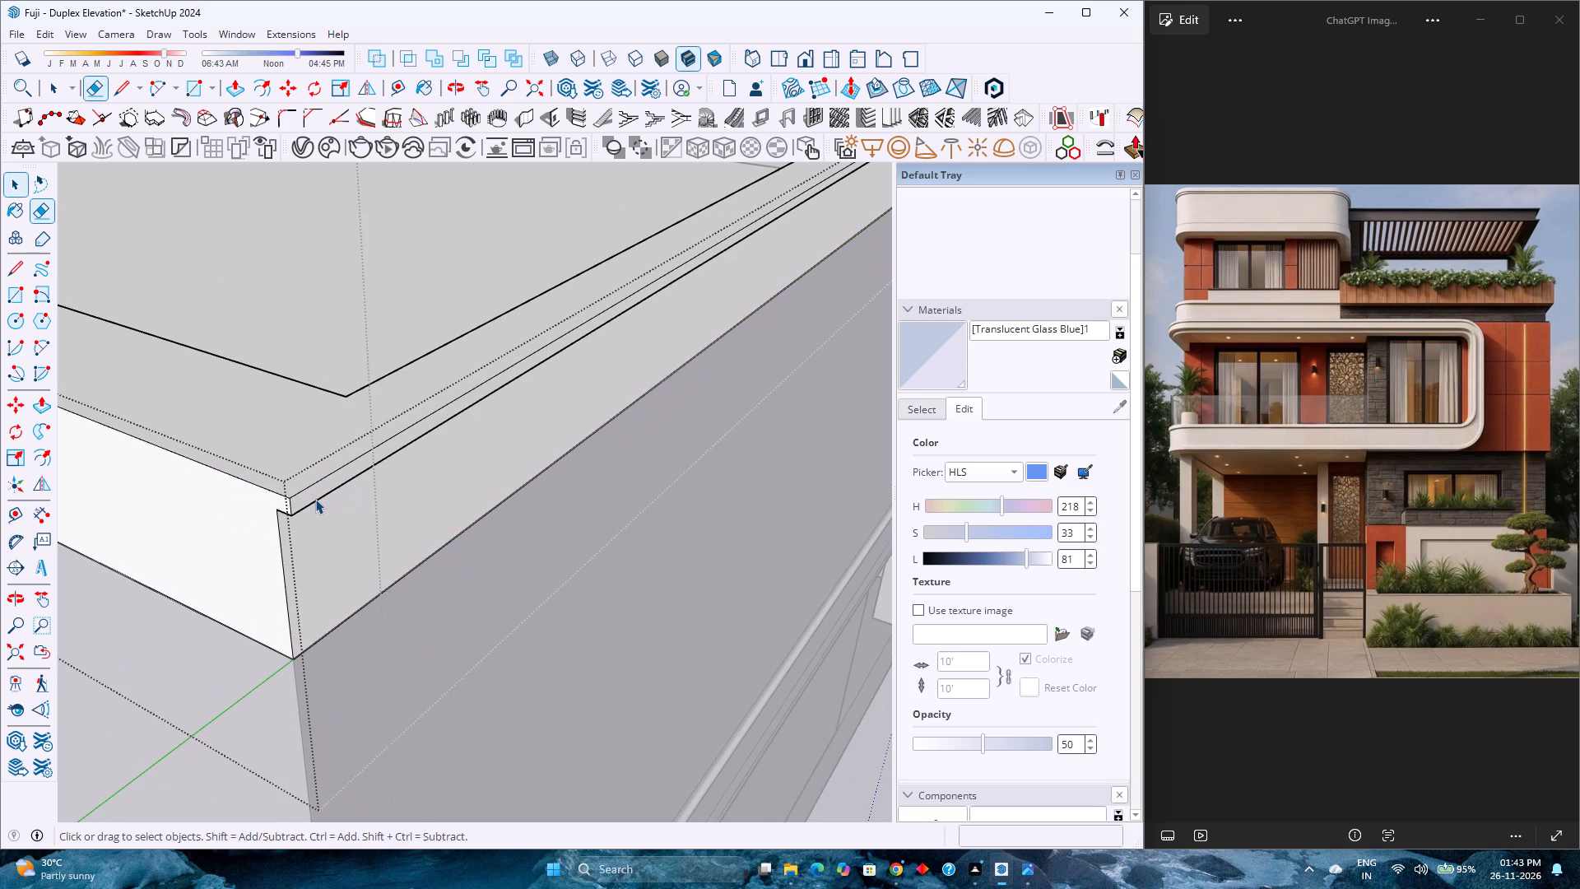
Finish editing the roof parapet group and return to its parent building group.
{"action": "scroll", "coordinate": [315, 499], "scroll_direction": "down", "scroll_amount": 20}
{"action": "scroll", "coordinate": [315, 499], "scroll_direction": "down", "scroll_amount": 3}
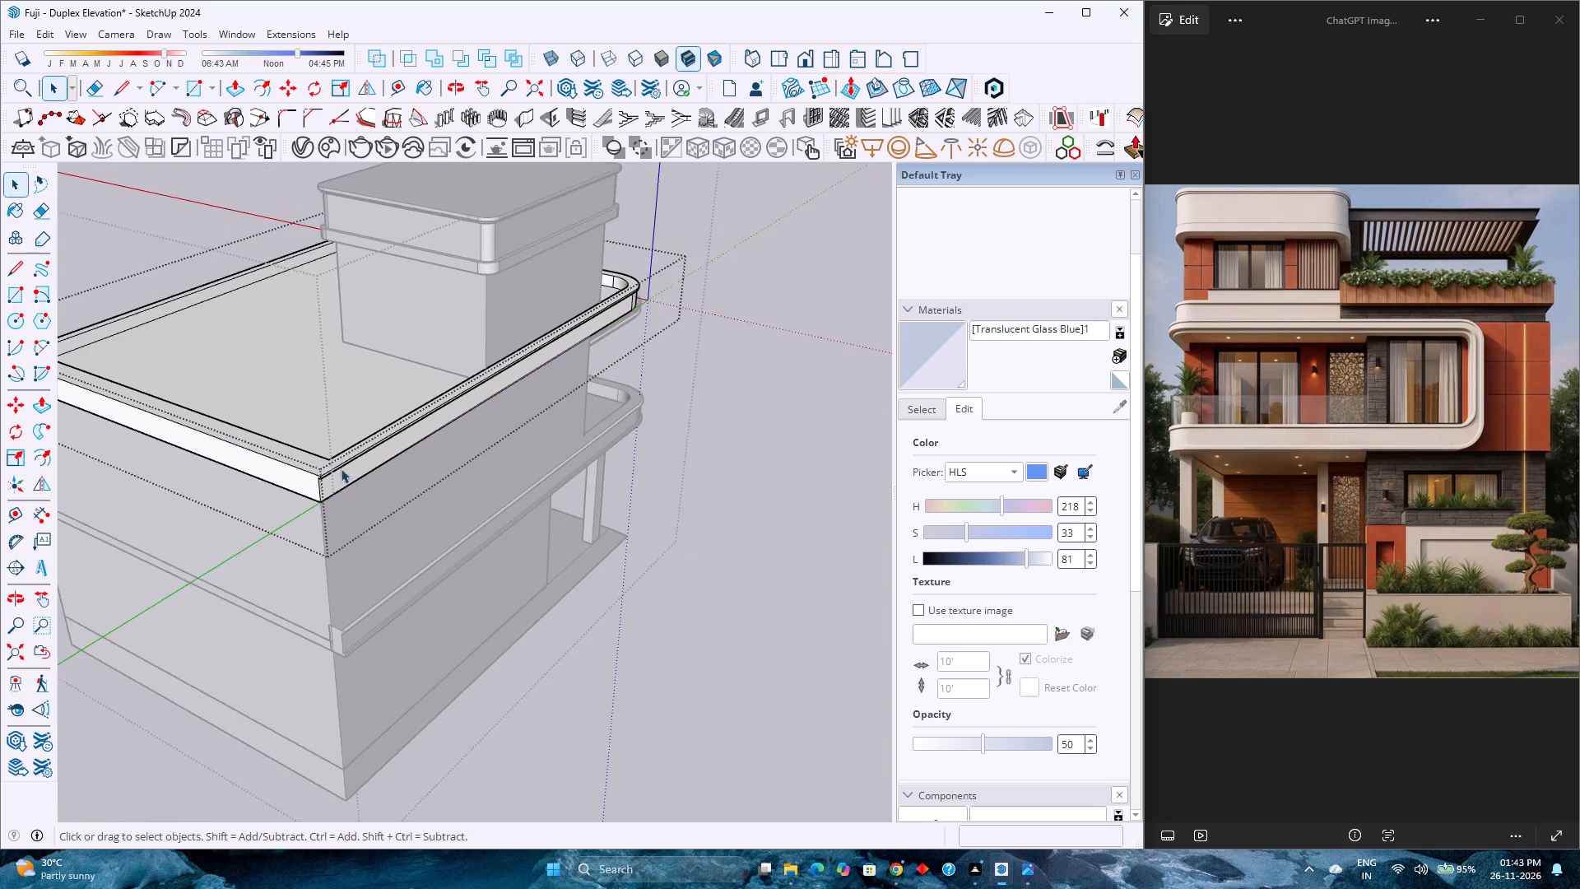
{"action": "middle_click_drag", "start_coordinate": [501, 476], "coordinate": [99, 543]}
{"action": "middle_click_drag", "start_coordinate": [481, 491], "coordinate": [0, 411]}
{"action": "middle_click", "coordinate": [0, 410]}
{"action": "scroll", "coordinate": [630, 418], "scroll_direction": "up", "scroll_amount": 4}
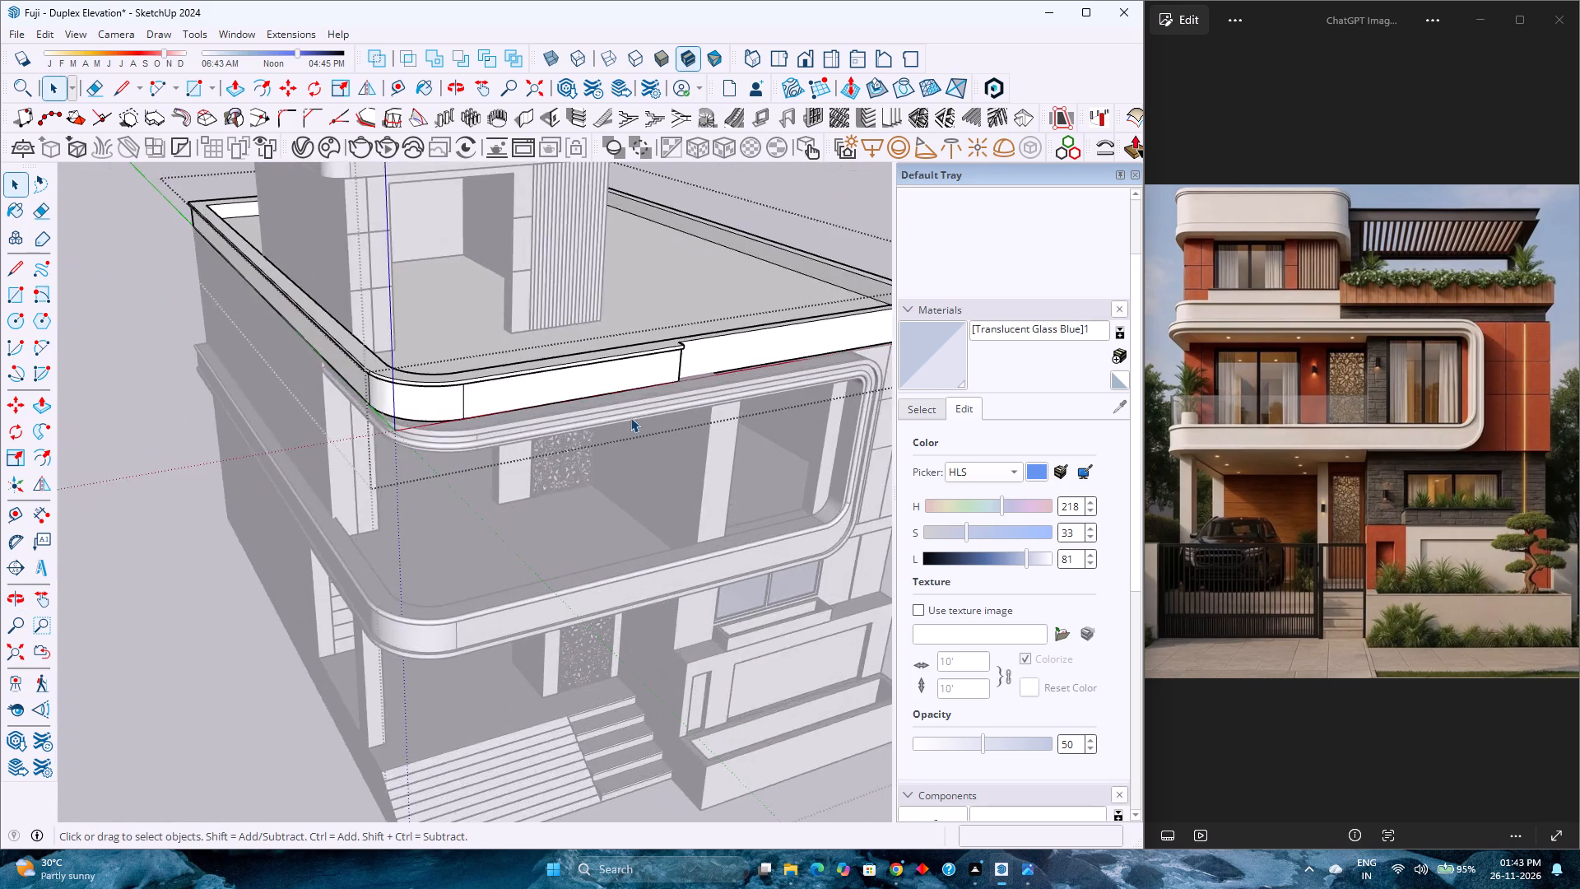
{"action": "scroll", "coordinate": [630, 417], "scroll_direction": "up", "scroll_amount": 4}
{"action": "middle_click_drag", "start_coordinate": [671, 417], "coordinate": [380, 472], "text": "shift"}
{"action": "middle_click", "coordinate": [380, 472], "text": "shift"}
{"action": "scroll", "coordinate": [407, 473], "scroll_direction": "down", "scroll_amount": 8}
{"action": "left_click", "coordinate": [722, 332]}
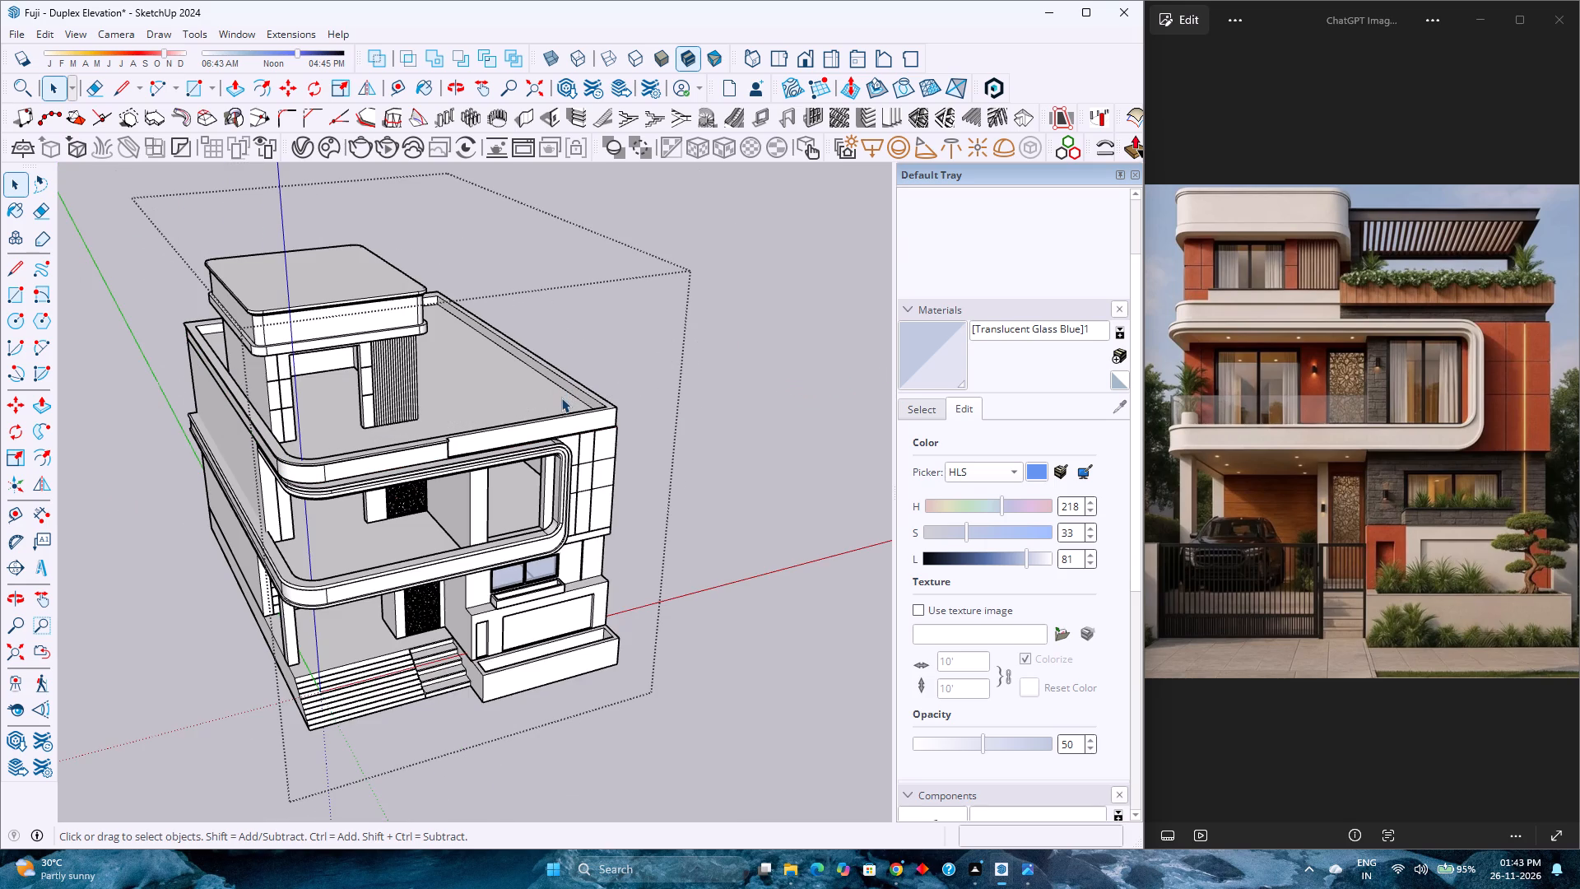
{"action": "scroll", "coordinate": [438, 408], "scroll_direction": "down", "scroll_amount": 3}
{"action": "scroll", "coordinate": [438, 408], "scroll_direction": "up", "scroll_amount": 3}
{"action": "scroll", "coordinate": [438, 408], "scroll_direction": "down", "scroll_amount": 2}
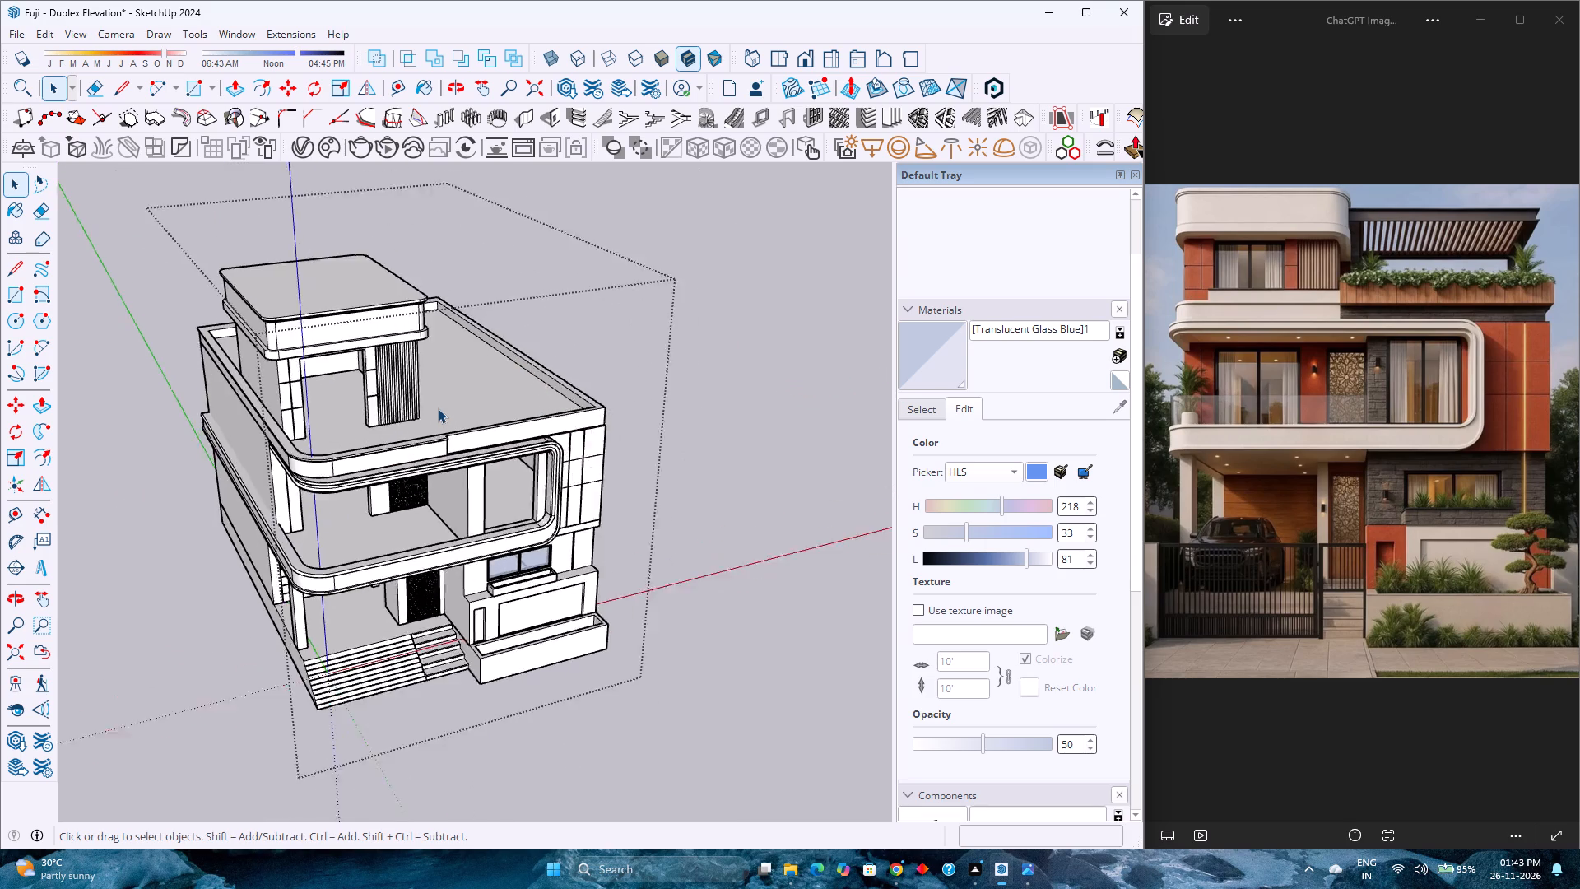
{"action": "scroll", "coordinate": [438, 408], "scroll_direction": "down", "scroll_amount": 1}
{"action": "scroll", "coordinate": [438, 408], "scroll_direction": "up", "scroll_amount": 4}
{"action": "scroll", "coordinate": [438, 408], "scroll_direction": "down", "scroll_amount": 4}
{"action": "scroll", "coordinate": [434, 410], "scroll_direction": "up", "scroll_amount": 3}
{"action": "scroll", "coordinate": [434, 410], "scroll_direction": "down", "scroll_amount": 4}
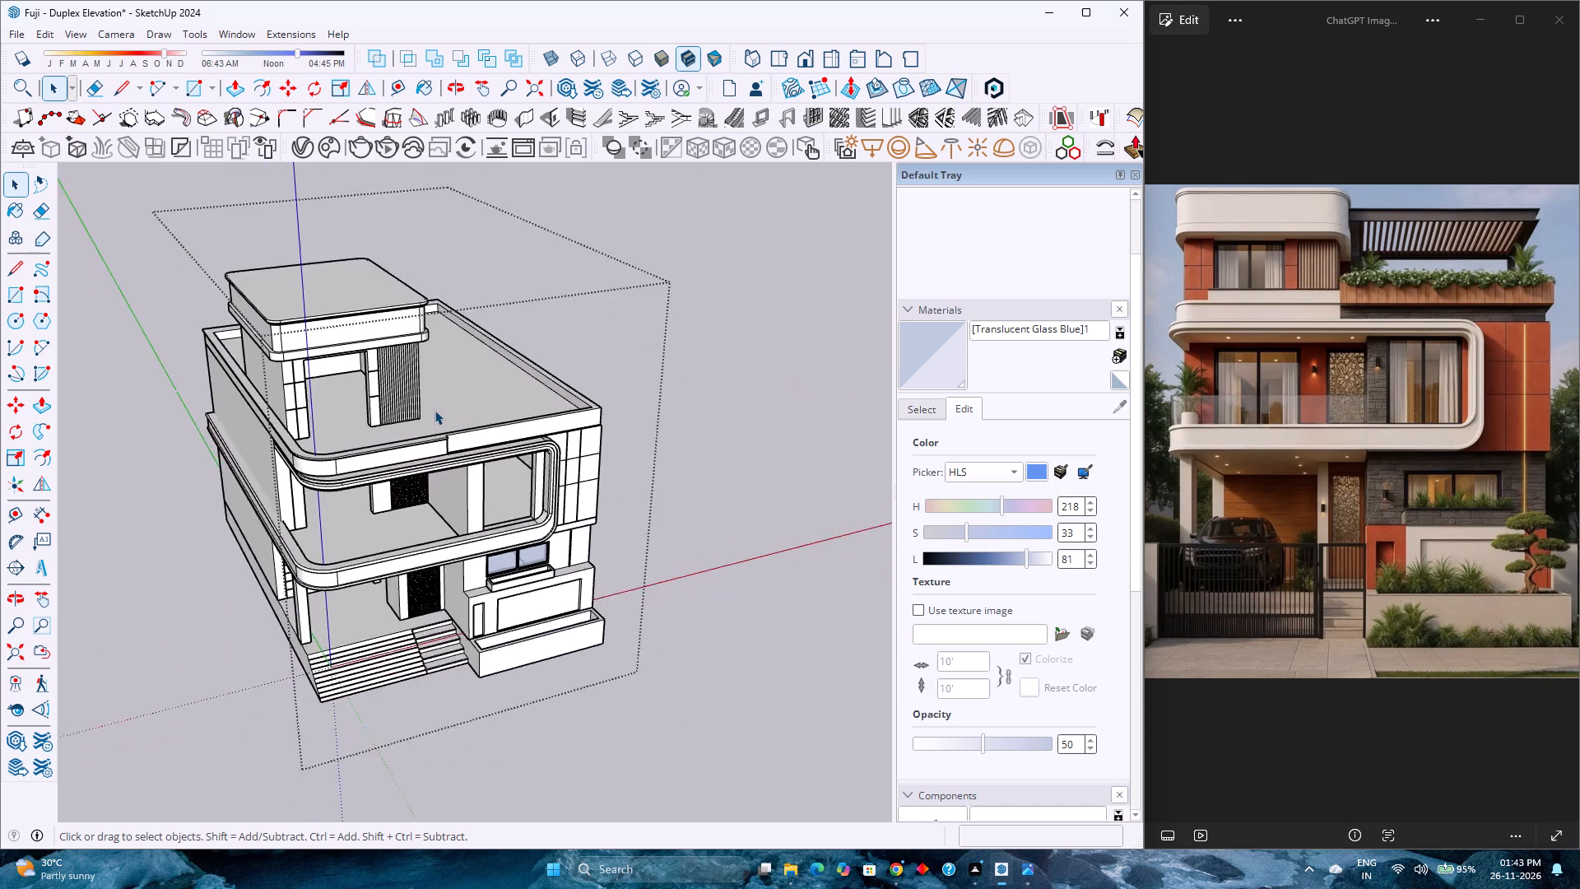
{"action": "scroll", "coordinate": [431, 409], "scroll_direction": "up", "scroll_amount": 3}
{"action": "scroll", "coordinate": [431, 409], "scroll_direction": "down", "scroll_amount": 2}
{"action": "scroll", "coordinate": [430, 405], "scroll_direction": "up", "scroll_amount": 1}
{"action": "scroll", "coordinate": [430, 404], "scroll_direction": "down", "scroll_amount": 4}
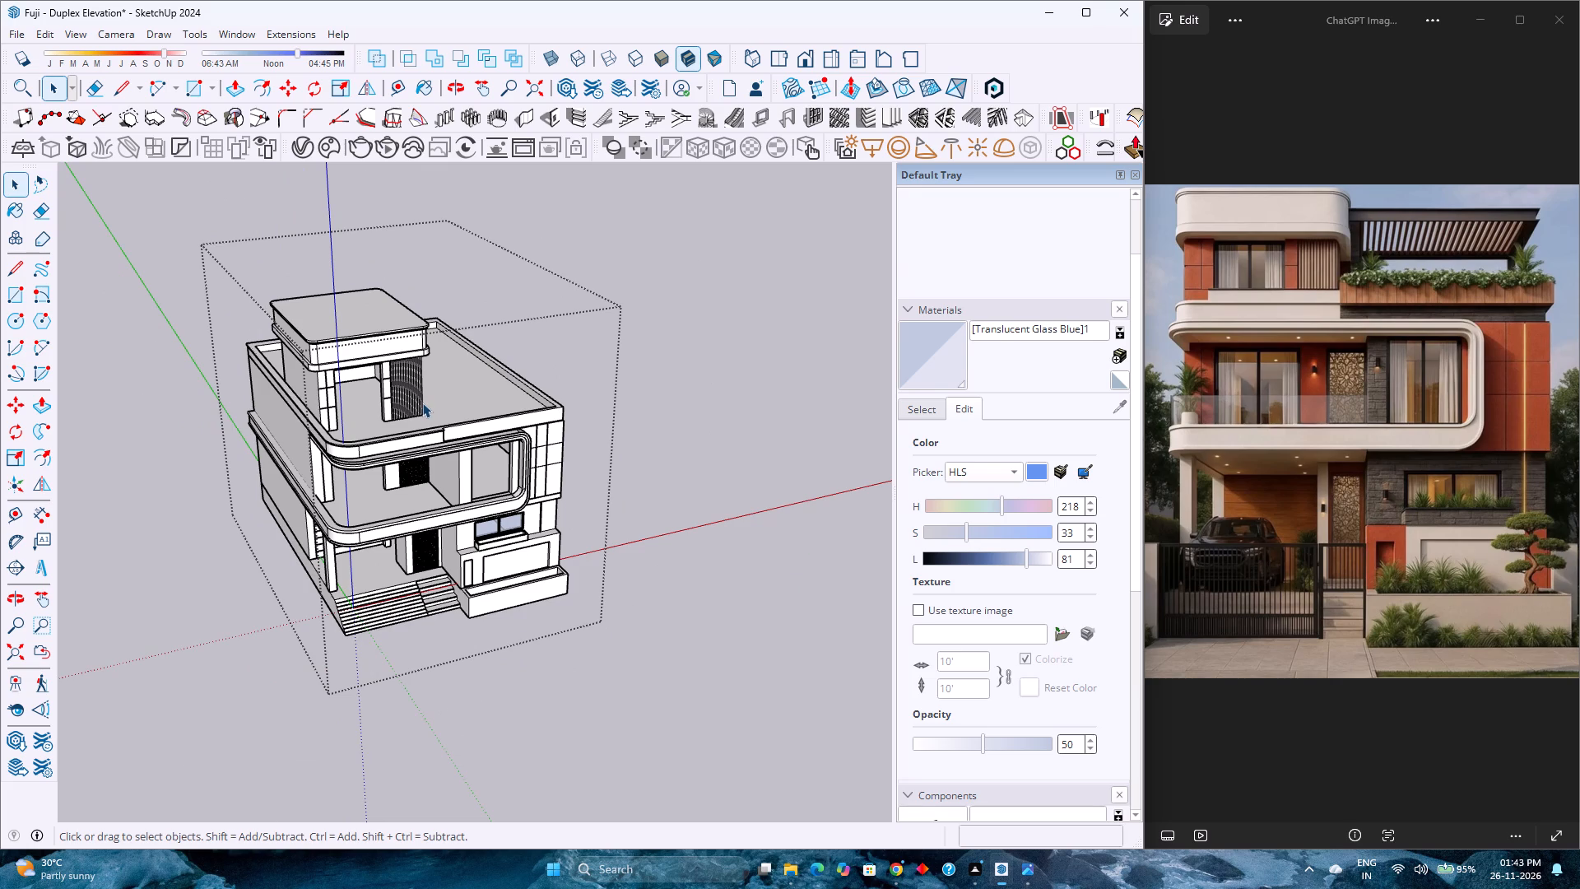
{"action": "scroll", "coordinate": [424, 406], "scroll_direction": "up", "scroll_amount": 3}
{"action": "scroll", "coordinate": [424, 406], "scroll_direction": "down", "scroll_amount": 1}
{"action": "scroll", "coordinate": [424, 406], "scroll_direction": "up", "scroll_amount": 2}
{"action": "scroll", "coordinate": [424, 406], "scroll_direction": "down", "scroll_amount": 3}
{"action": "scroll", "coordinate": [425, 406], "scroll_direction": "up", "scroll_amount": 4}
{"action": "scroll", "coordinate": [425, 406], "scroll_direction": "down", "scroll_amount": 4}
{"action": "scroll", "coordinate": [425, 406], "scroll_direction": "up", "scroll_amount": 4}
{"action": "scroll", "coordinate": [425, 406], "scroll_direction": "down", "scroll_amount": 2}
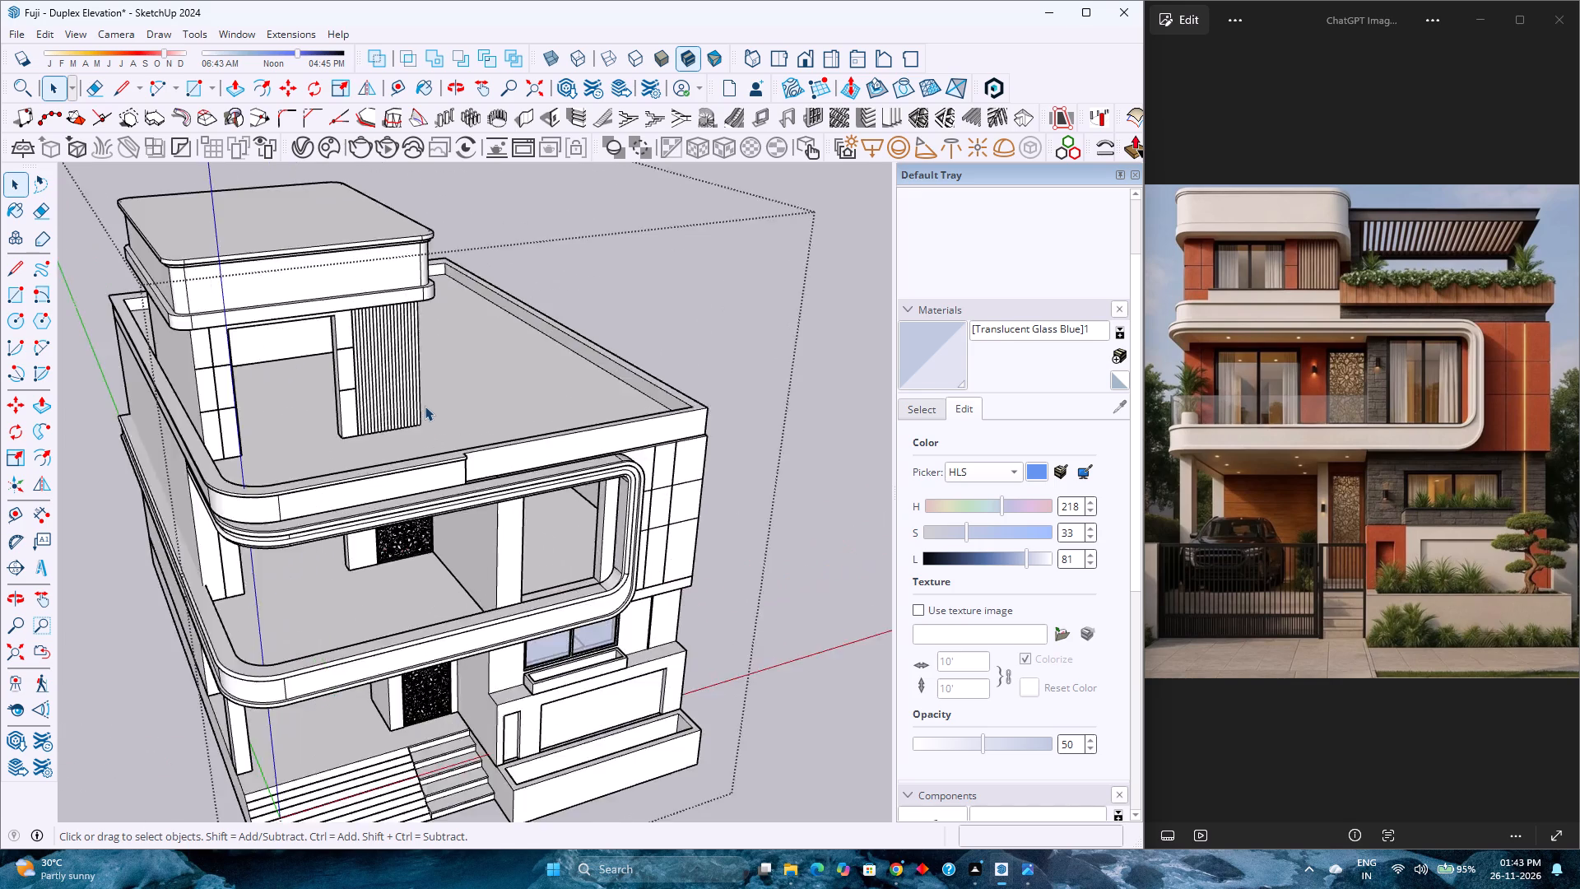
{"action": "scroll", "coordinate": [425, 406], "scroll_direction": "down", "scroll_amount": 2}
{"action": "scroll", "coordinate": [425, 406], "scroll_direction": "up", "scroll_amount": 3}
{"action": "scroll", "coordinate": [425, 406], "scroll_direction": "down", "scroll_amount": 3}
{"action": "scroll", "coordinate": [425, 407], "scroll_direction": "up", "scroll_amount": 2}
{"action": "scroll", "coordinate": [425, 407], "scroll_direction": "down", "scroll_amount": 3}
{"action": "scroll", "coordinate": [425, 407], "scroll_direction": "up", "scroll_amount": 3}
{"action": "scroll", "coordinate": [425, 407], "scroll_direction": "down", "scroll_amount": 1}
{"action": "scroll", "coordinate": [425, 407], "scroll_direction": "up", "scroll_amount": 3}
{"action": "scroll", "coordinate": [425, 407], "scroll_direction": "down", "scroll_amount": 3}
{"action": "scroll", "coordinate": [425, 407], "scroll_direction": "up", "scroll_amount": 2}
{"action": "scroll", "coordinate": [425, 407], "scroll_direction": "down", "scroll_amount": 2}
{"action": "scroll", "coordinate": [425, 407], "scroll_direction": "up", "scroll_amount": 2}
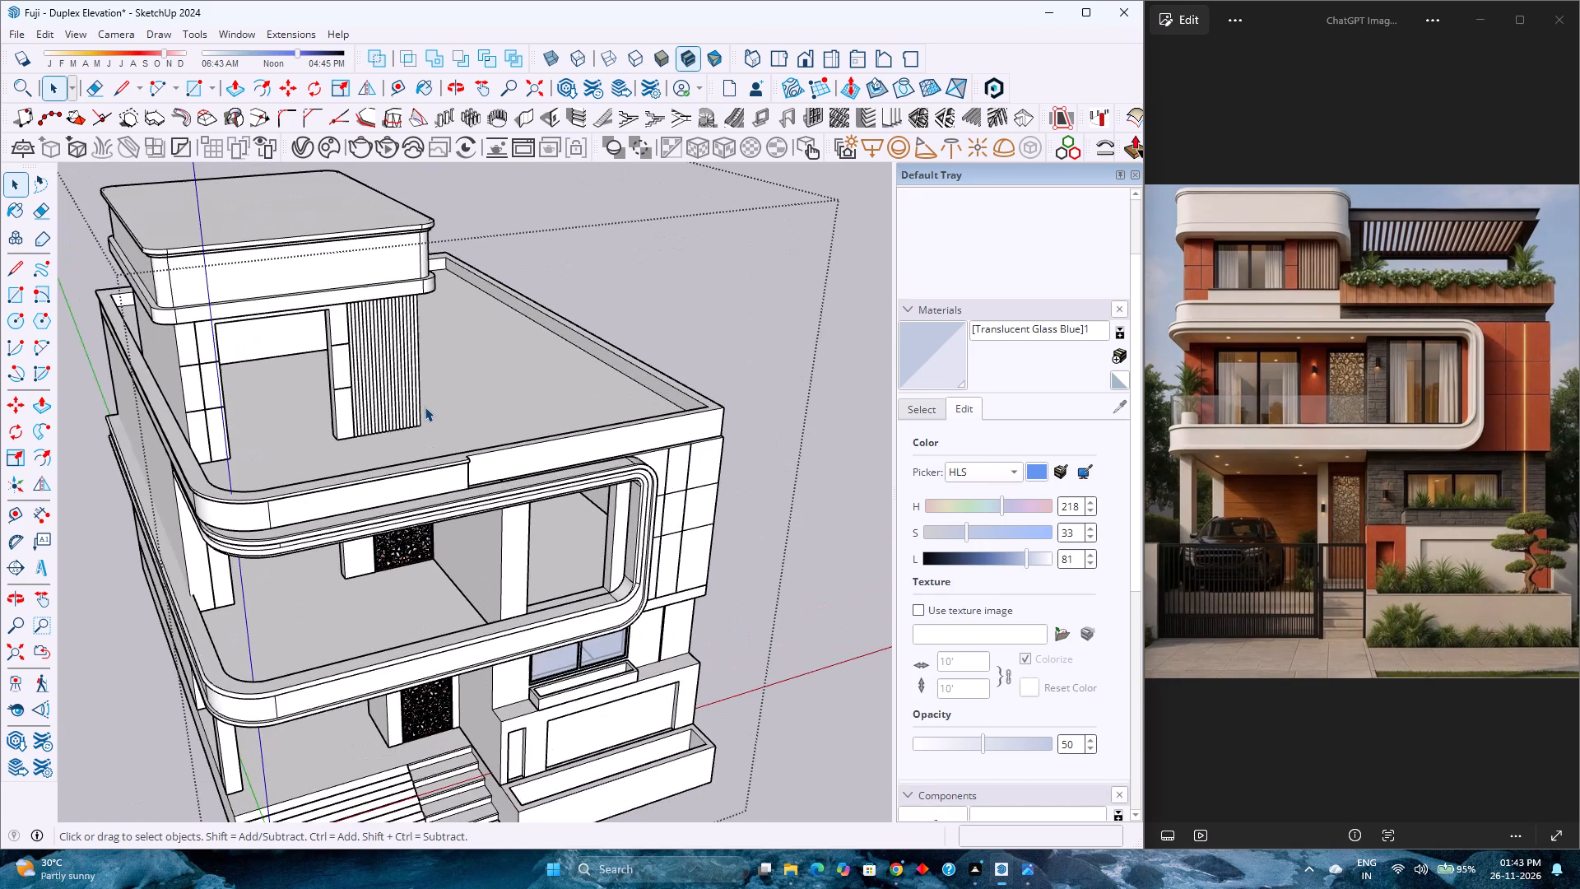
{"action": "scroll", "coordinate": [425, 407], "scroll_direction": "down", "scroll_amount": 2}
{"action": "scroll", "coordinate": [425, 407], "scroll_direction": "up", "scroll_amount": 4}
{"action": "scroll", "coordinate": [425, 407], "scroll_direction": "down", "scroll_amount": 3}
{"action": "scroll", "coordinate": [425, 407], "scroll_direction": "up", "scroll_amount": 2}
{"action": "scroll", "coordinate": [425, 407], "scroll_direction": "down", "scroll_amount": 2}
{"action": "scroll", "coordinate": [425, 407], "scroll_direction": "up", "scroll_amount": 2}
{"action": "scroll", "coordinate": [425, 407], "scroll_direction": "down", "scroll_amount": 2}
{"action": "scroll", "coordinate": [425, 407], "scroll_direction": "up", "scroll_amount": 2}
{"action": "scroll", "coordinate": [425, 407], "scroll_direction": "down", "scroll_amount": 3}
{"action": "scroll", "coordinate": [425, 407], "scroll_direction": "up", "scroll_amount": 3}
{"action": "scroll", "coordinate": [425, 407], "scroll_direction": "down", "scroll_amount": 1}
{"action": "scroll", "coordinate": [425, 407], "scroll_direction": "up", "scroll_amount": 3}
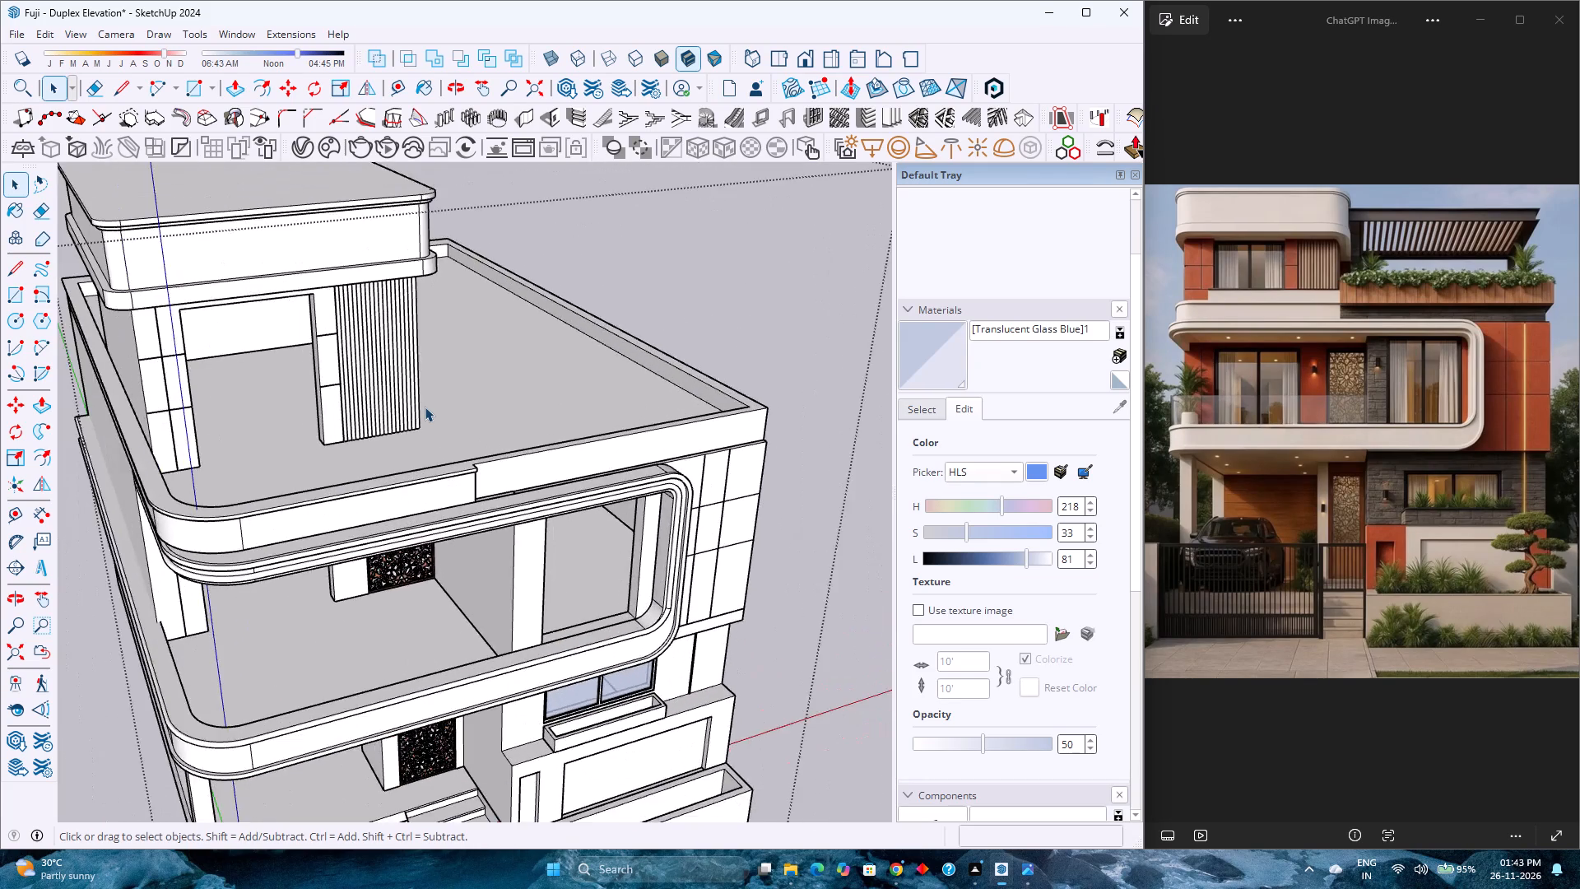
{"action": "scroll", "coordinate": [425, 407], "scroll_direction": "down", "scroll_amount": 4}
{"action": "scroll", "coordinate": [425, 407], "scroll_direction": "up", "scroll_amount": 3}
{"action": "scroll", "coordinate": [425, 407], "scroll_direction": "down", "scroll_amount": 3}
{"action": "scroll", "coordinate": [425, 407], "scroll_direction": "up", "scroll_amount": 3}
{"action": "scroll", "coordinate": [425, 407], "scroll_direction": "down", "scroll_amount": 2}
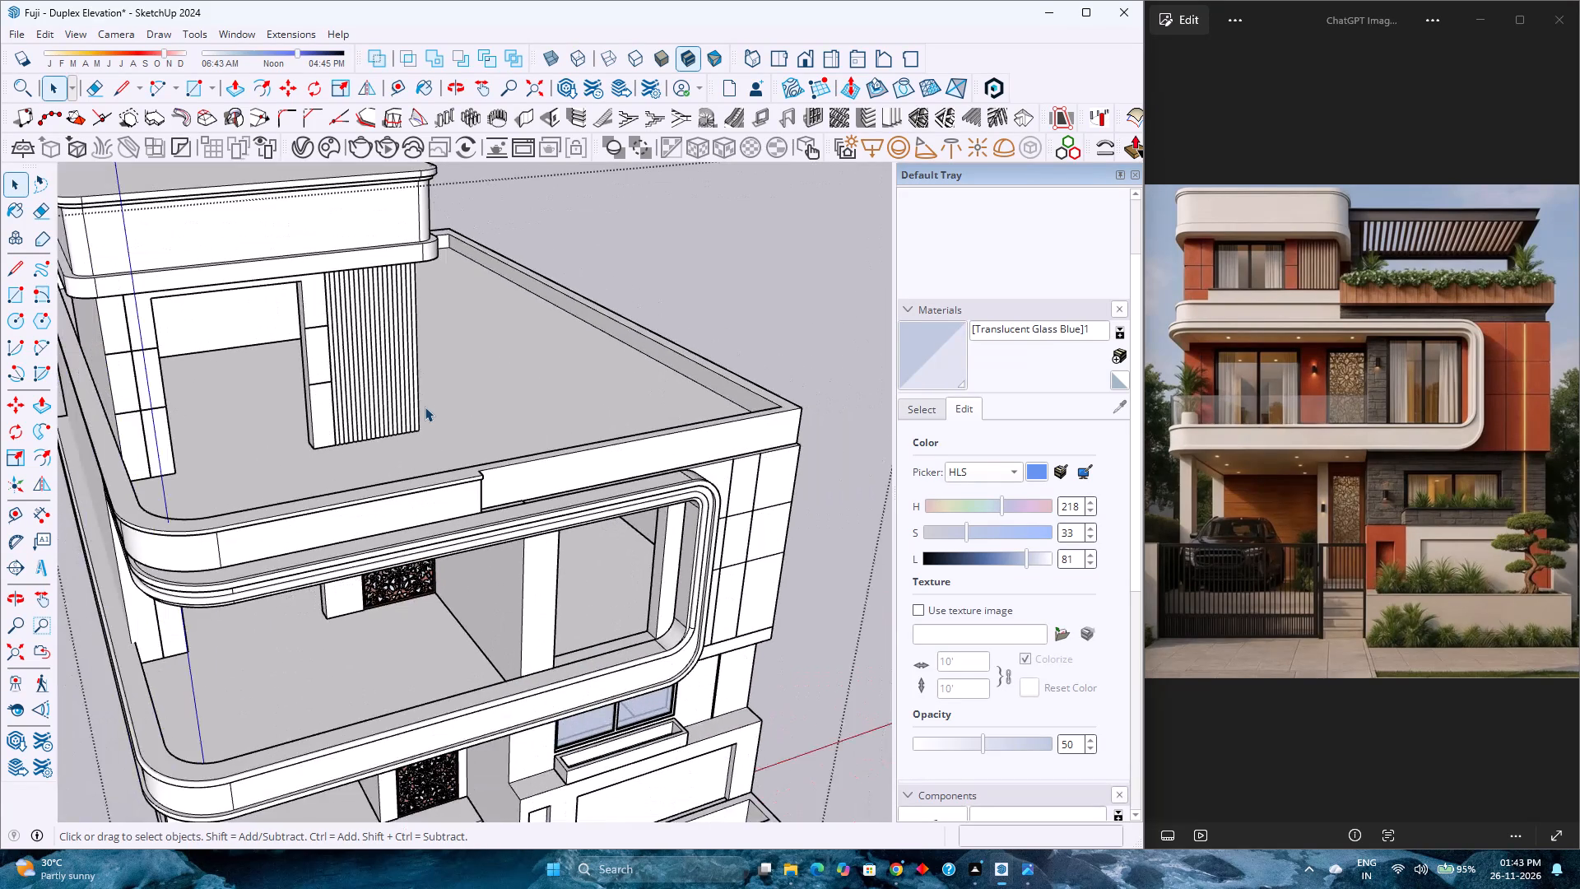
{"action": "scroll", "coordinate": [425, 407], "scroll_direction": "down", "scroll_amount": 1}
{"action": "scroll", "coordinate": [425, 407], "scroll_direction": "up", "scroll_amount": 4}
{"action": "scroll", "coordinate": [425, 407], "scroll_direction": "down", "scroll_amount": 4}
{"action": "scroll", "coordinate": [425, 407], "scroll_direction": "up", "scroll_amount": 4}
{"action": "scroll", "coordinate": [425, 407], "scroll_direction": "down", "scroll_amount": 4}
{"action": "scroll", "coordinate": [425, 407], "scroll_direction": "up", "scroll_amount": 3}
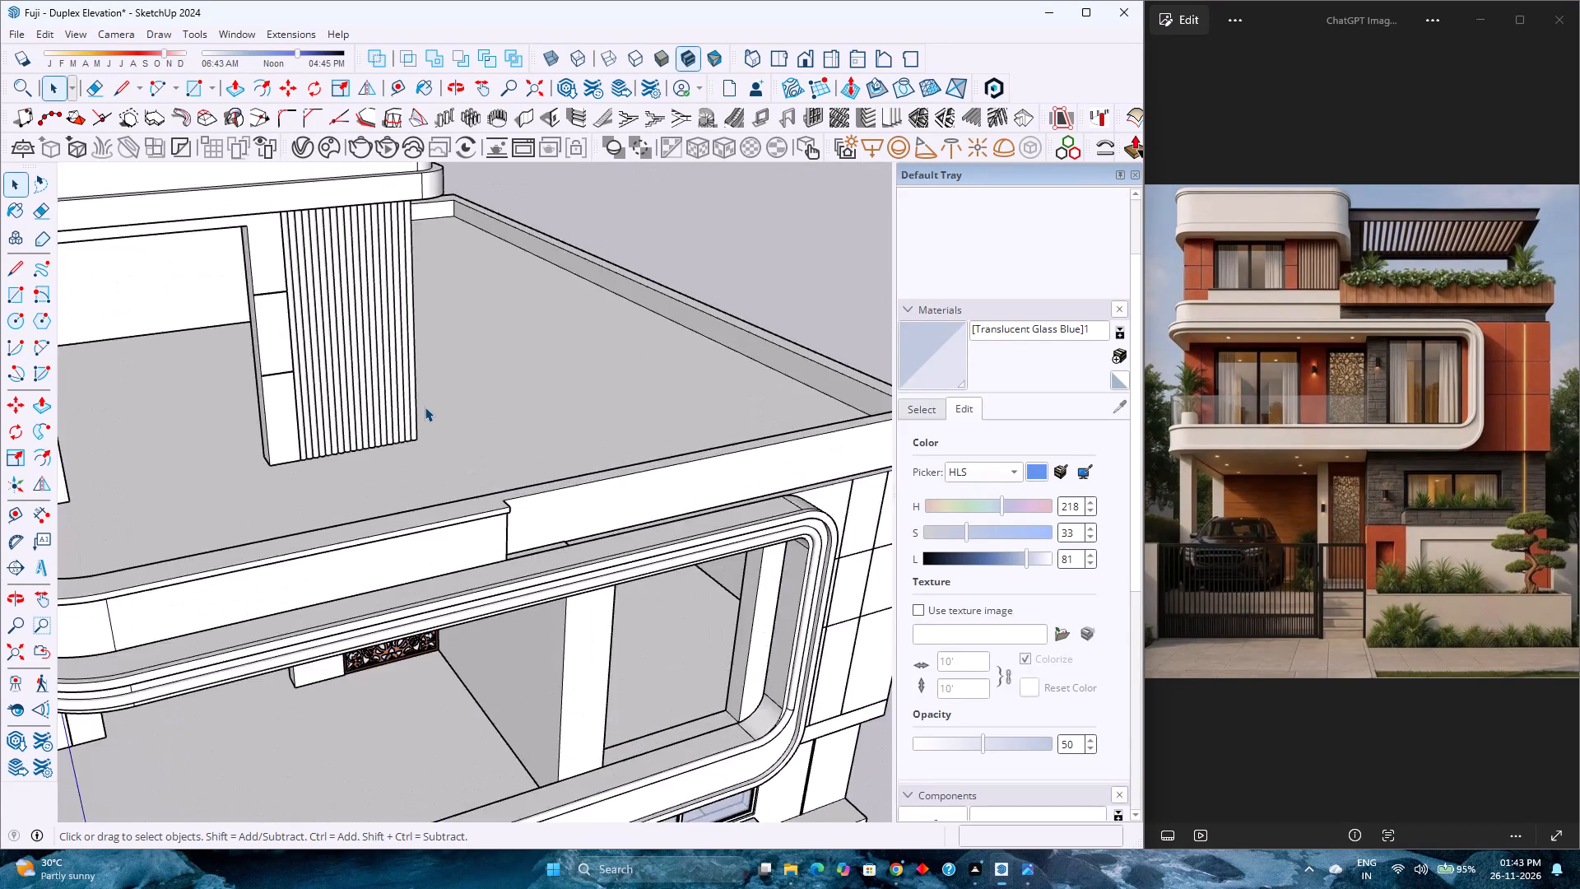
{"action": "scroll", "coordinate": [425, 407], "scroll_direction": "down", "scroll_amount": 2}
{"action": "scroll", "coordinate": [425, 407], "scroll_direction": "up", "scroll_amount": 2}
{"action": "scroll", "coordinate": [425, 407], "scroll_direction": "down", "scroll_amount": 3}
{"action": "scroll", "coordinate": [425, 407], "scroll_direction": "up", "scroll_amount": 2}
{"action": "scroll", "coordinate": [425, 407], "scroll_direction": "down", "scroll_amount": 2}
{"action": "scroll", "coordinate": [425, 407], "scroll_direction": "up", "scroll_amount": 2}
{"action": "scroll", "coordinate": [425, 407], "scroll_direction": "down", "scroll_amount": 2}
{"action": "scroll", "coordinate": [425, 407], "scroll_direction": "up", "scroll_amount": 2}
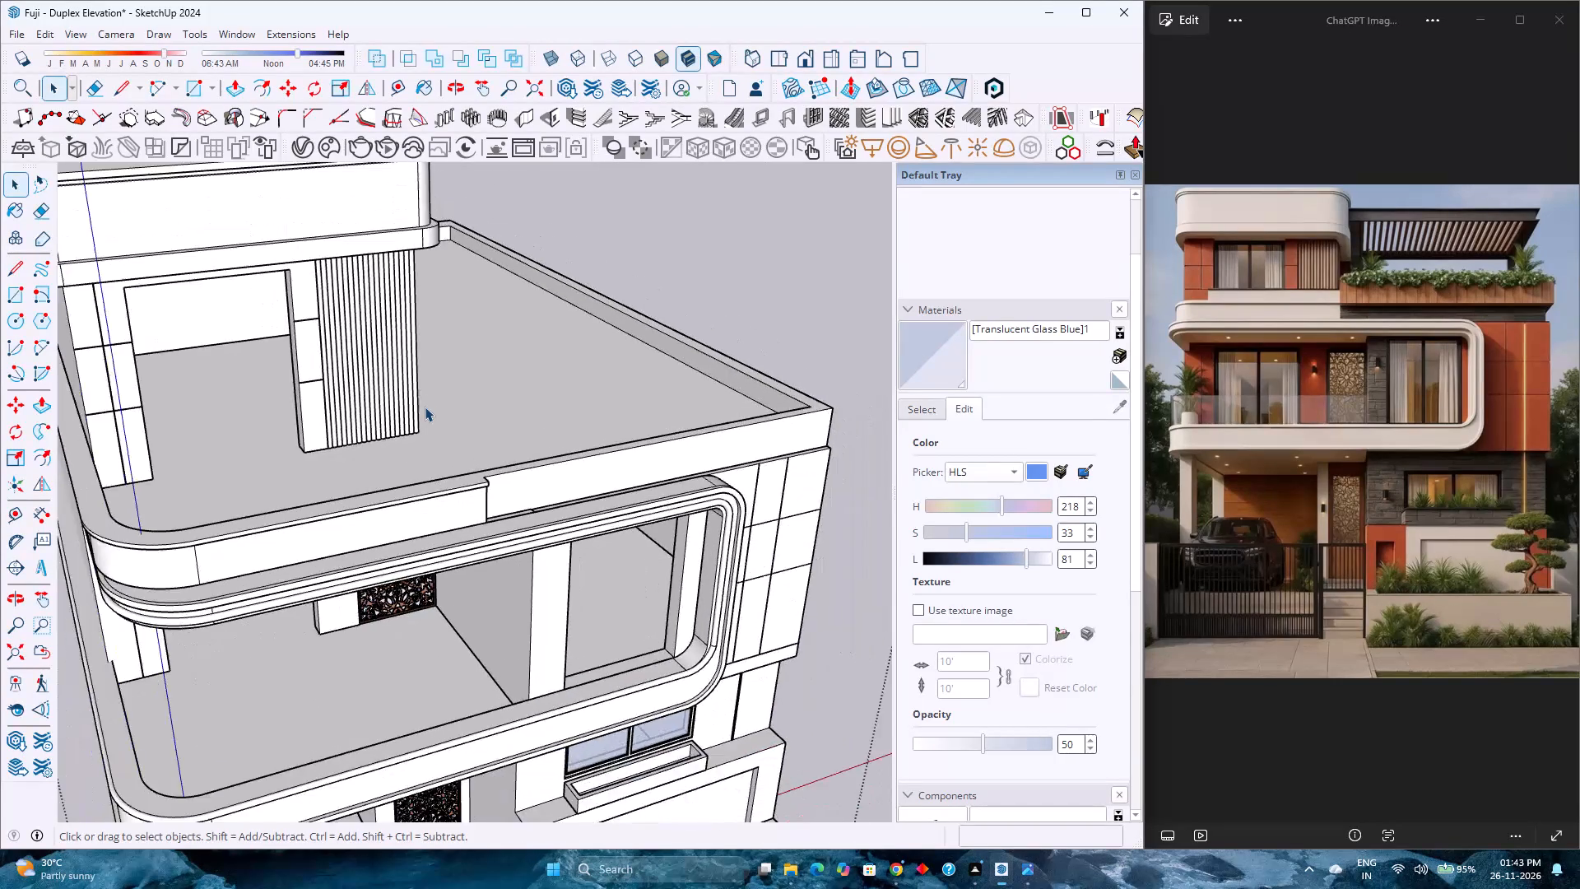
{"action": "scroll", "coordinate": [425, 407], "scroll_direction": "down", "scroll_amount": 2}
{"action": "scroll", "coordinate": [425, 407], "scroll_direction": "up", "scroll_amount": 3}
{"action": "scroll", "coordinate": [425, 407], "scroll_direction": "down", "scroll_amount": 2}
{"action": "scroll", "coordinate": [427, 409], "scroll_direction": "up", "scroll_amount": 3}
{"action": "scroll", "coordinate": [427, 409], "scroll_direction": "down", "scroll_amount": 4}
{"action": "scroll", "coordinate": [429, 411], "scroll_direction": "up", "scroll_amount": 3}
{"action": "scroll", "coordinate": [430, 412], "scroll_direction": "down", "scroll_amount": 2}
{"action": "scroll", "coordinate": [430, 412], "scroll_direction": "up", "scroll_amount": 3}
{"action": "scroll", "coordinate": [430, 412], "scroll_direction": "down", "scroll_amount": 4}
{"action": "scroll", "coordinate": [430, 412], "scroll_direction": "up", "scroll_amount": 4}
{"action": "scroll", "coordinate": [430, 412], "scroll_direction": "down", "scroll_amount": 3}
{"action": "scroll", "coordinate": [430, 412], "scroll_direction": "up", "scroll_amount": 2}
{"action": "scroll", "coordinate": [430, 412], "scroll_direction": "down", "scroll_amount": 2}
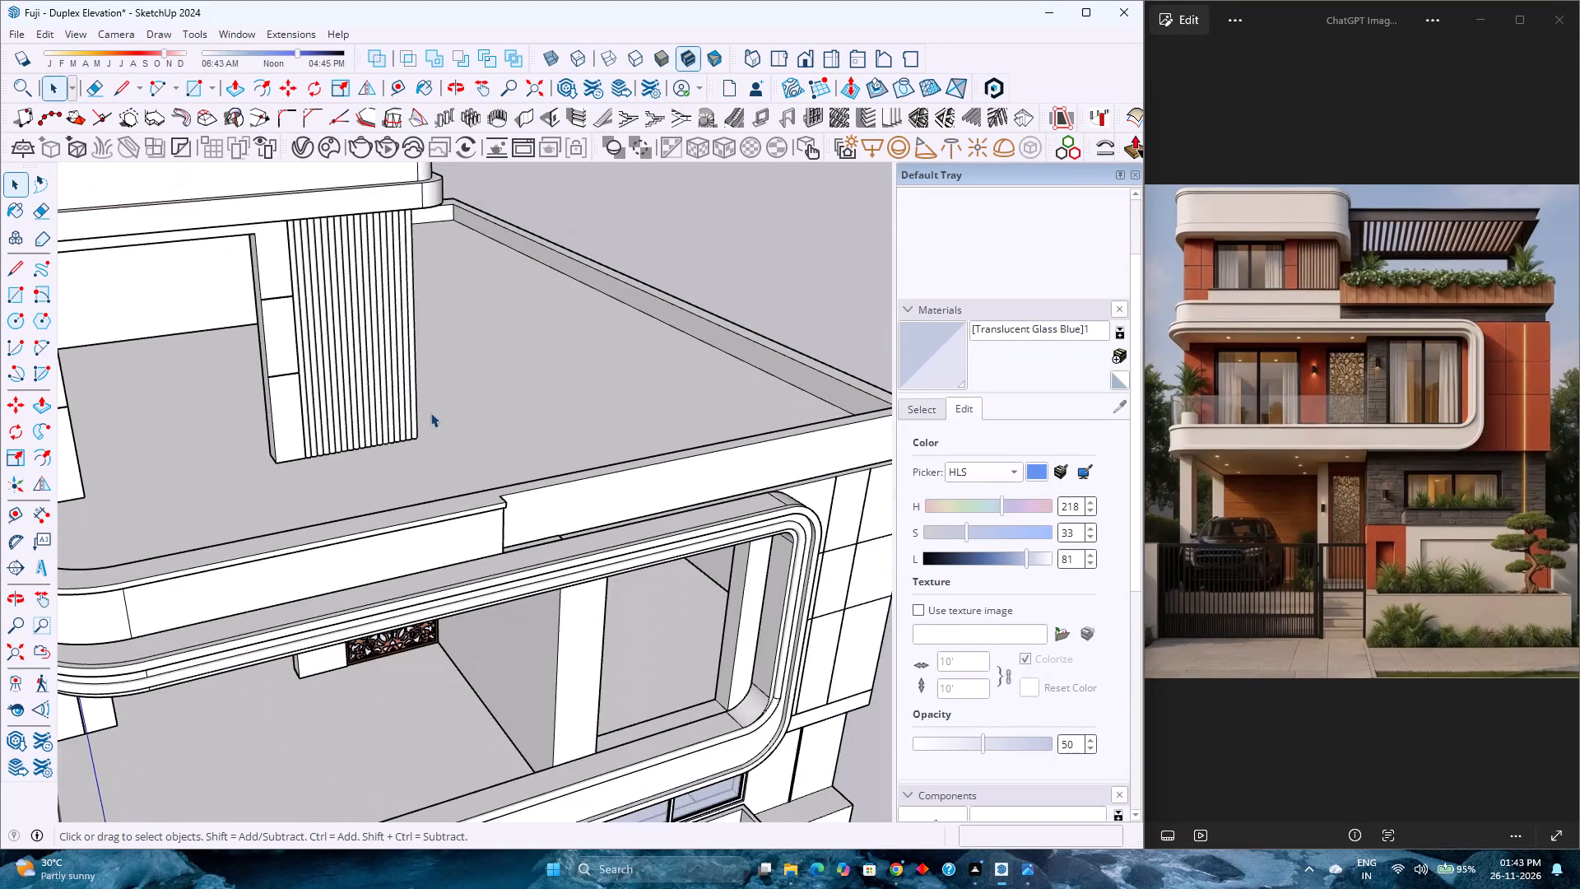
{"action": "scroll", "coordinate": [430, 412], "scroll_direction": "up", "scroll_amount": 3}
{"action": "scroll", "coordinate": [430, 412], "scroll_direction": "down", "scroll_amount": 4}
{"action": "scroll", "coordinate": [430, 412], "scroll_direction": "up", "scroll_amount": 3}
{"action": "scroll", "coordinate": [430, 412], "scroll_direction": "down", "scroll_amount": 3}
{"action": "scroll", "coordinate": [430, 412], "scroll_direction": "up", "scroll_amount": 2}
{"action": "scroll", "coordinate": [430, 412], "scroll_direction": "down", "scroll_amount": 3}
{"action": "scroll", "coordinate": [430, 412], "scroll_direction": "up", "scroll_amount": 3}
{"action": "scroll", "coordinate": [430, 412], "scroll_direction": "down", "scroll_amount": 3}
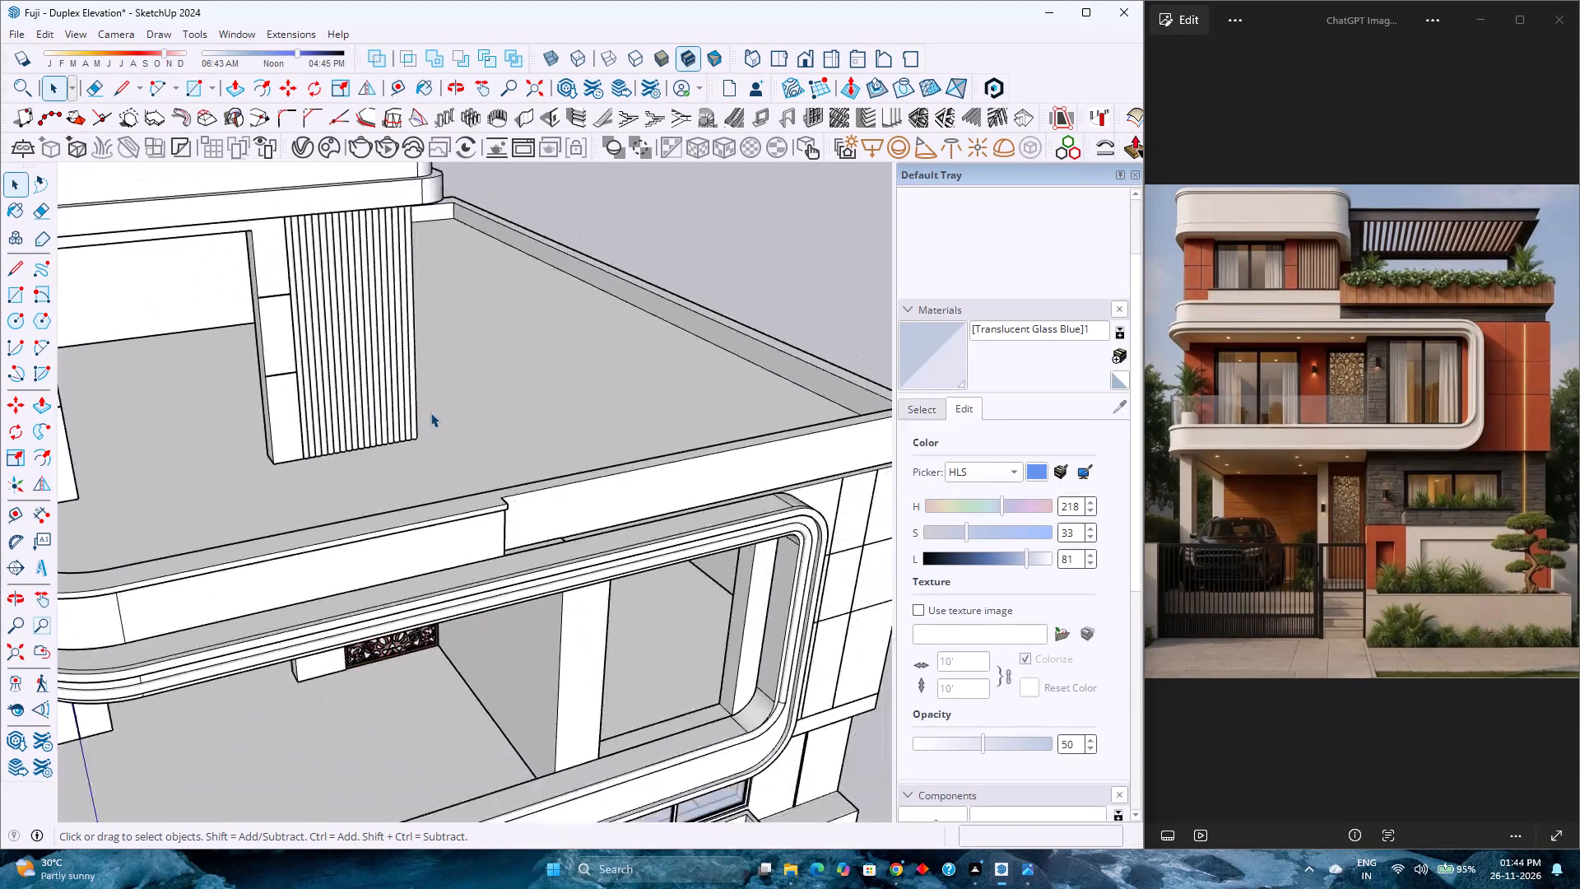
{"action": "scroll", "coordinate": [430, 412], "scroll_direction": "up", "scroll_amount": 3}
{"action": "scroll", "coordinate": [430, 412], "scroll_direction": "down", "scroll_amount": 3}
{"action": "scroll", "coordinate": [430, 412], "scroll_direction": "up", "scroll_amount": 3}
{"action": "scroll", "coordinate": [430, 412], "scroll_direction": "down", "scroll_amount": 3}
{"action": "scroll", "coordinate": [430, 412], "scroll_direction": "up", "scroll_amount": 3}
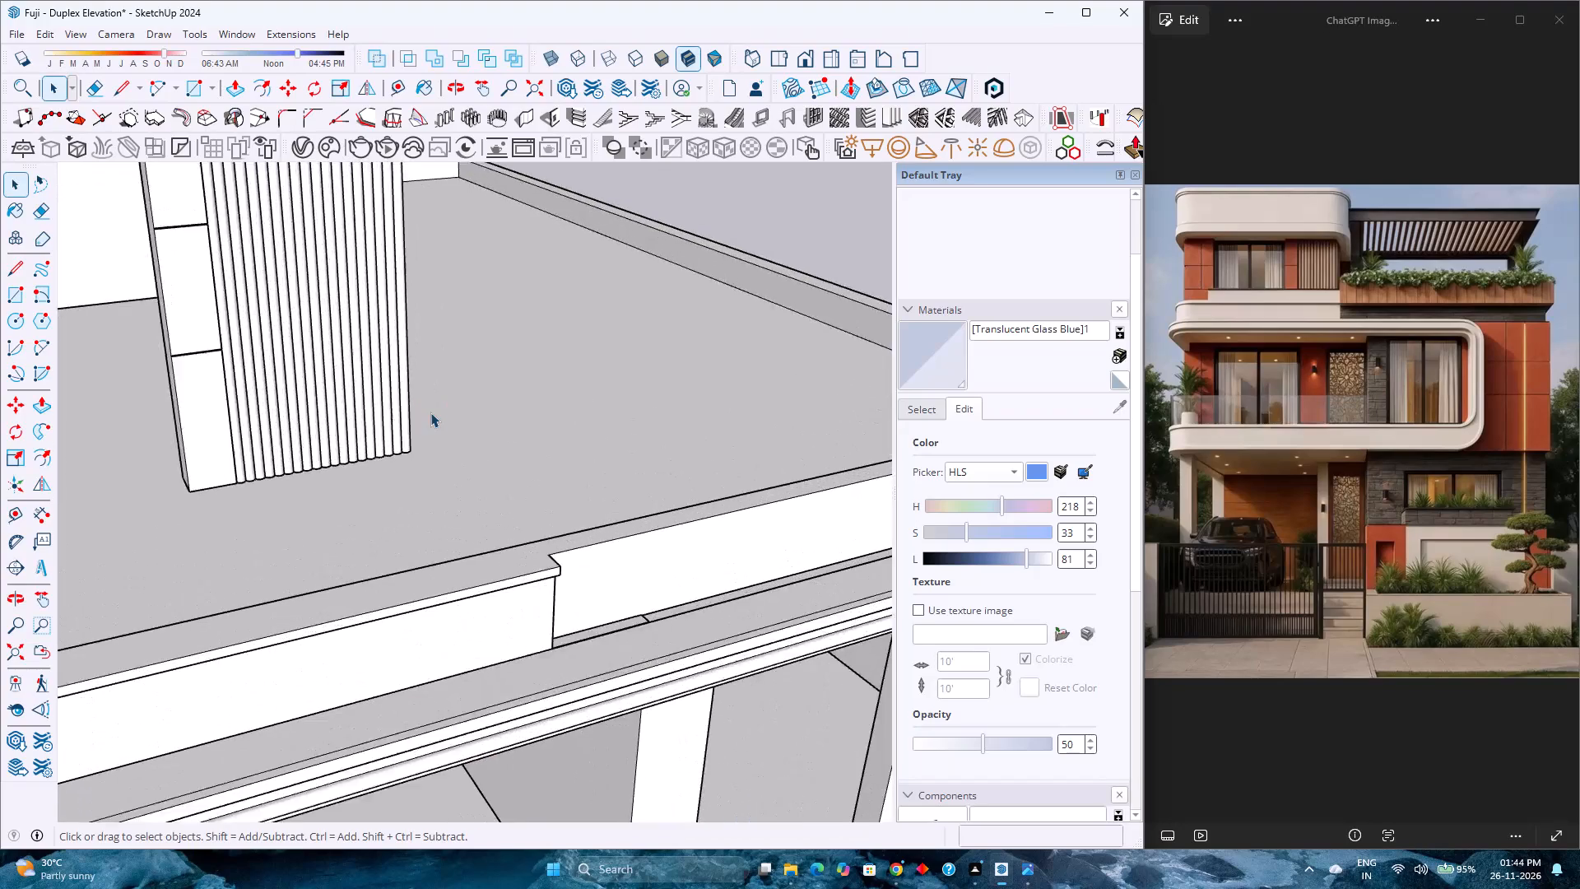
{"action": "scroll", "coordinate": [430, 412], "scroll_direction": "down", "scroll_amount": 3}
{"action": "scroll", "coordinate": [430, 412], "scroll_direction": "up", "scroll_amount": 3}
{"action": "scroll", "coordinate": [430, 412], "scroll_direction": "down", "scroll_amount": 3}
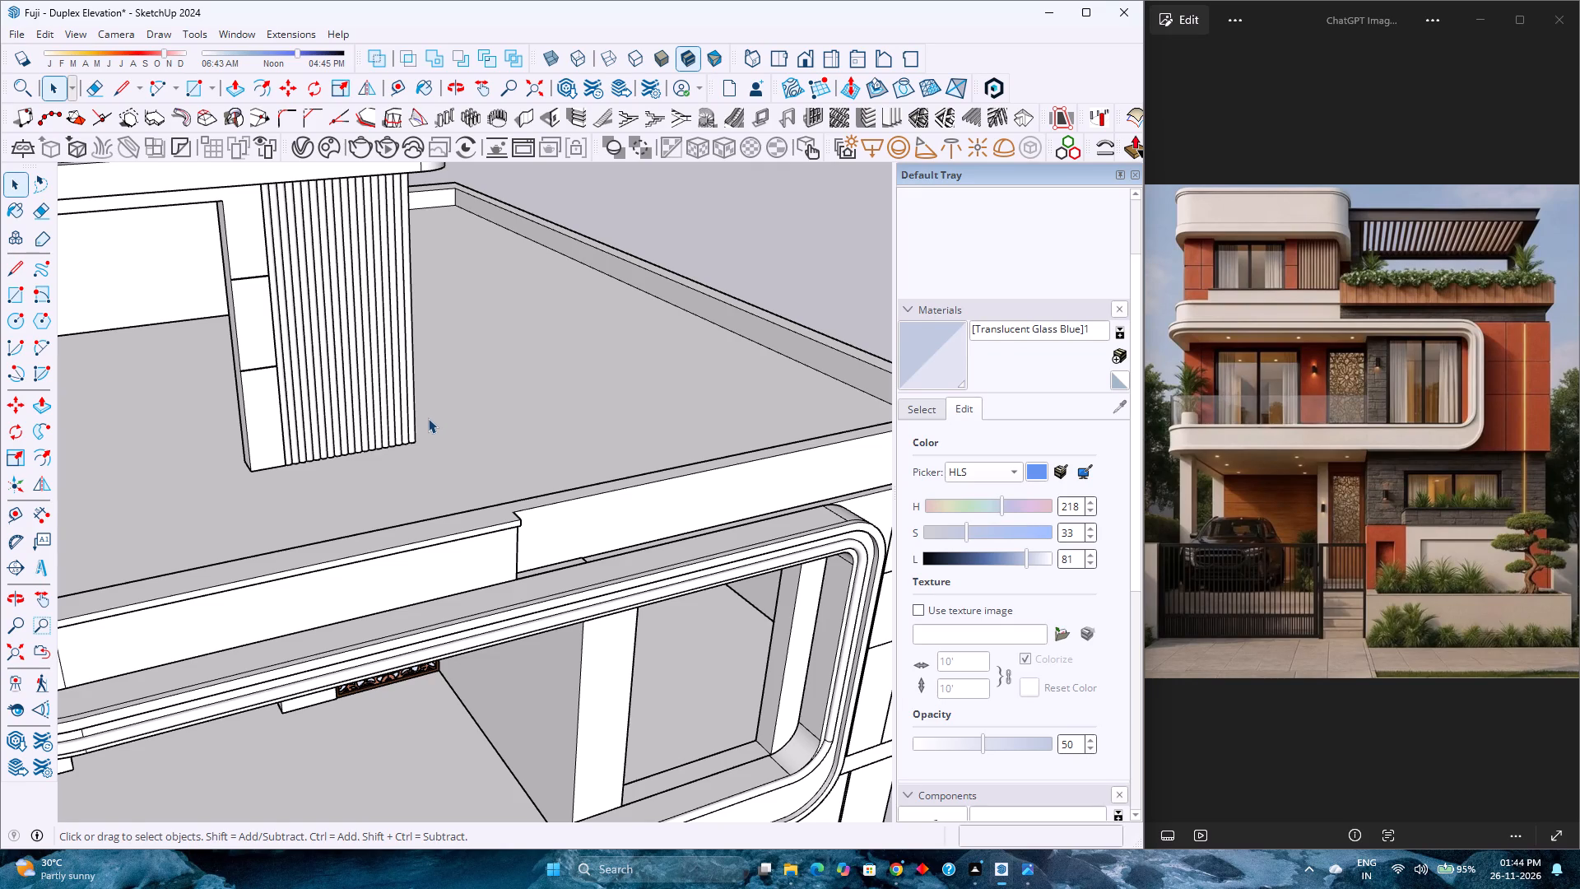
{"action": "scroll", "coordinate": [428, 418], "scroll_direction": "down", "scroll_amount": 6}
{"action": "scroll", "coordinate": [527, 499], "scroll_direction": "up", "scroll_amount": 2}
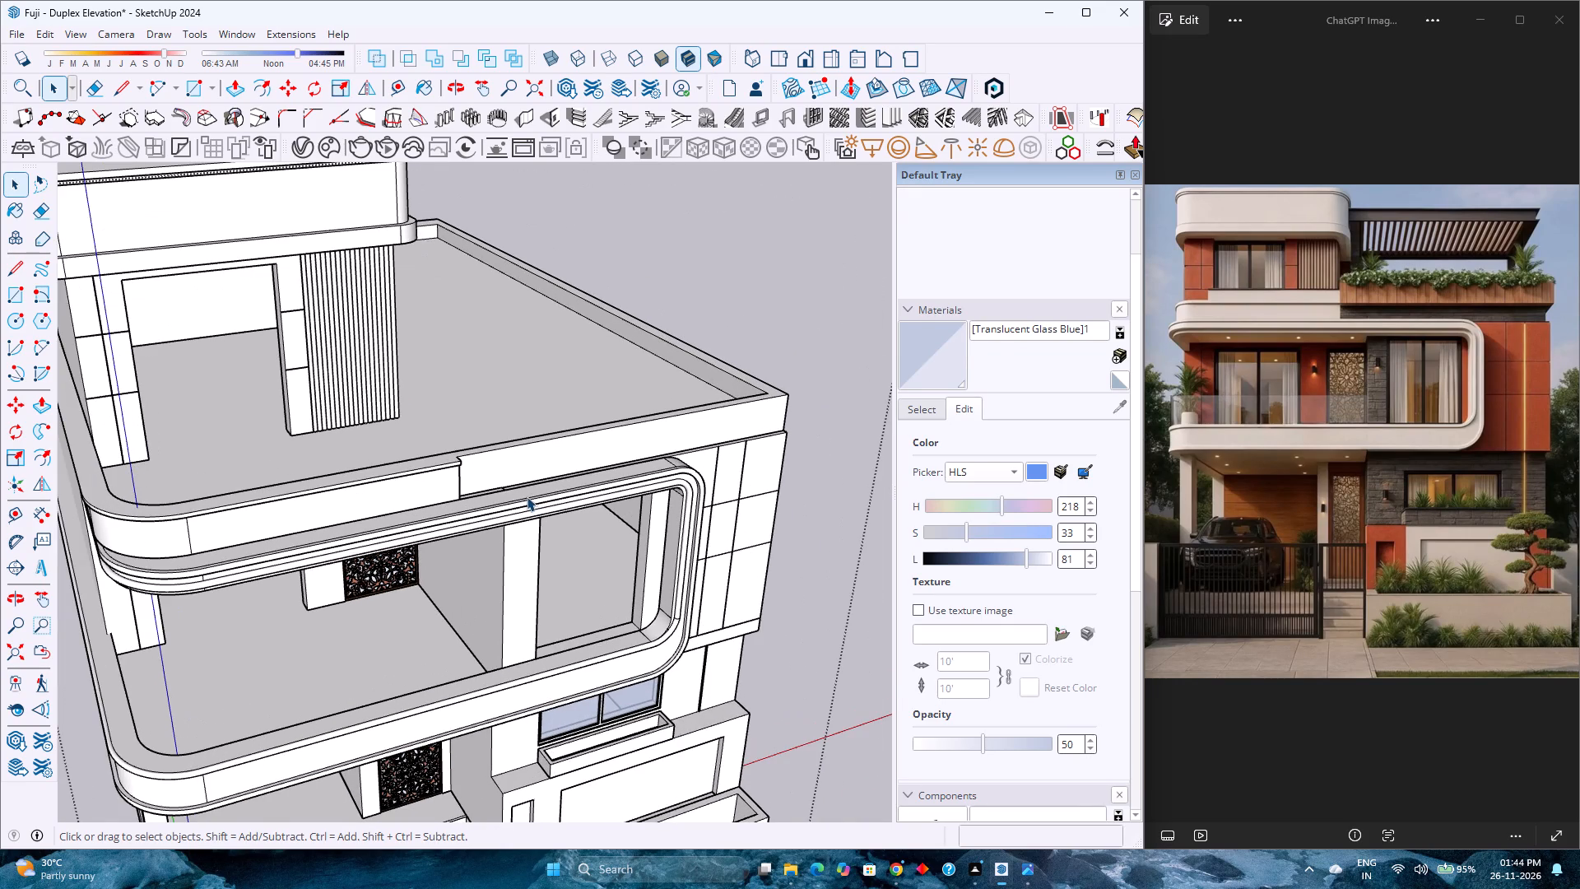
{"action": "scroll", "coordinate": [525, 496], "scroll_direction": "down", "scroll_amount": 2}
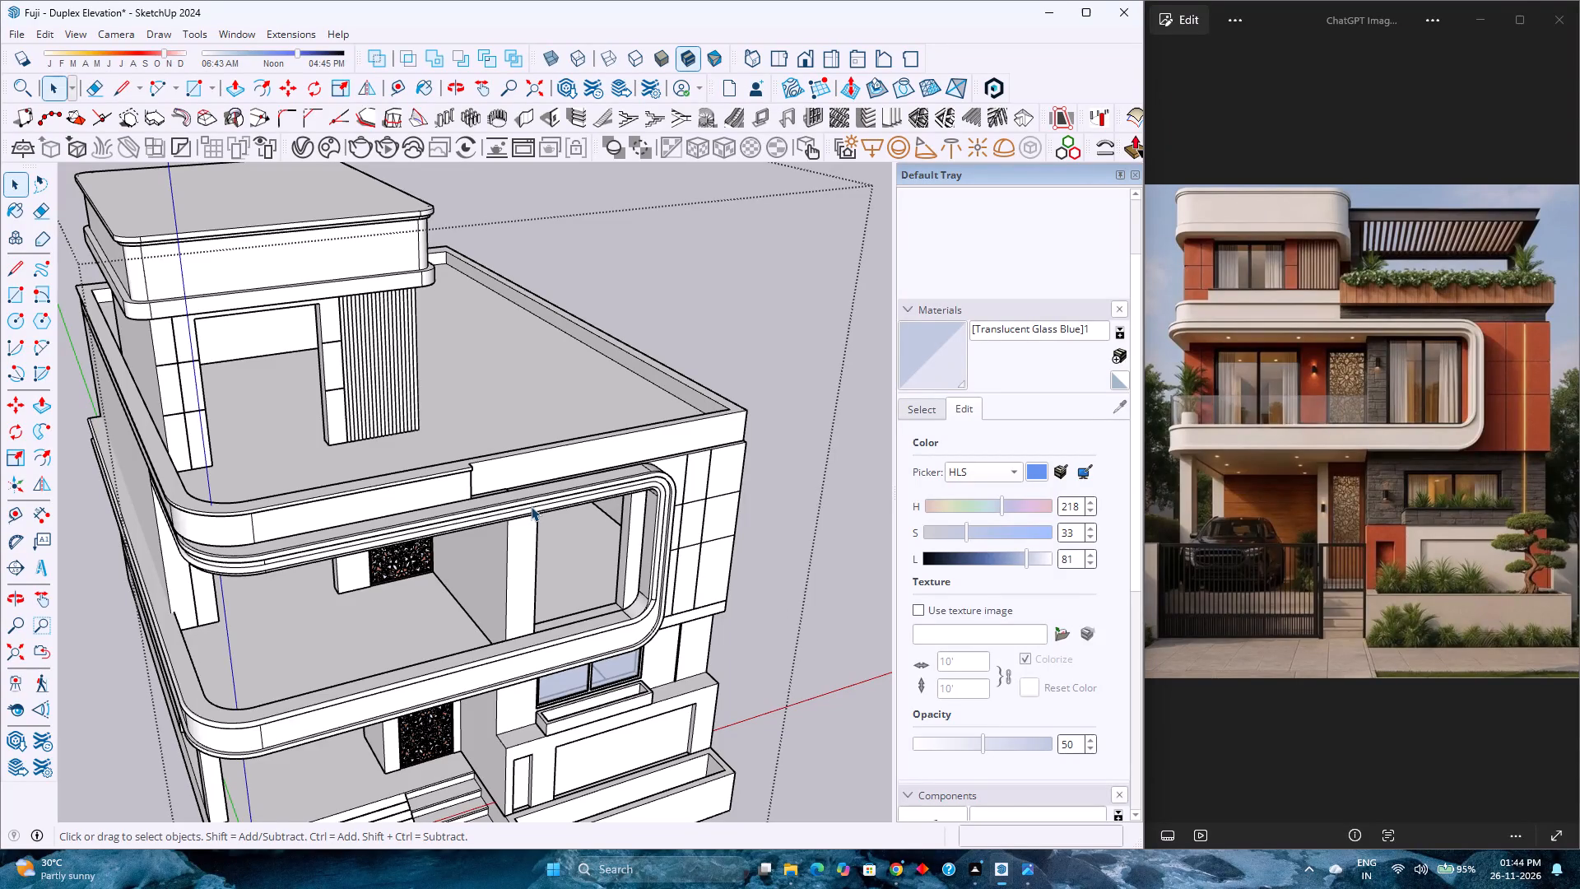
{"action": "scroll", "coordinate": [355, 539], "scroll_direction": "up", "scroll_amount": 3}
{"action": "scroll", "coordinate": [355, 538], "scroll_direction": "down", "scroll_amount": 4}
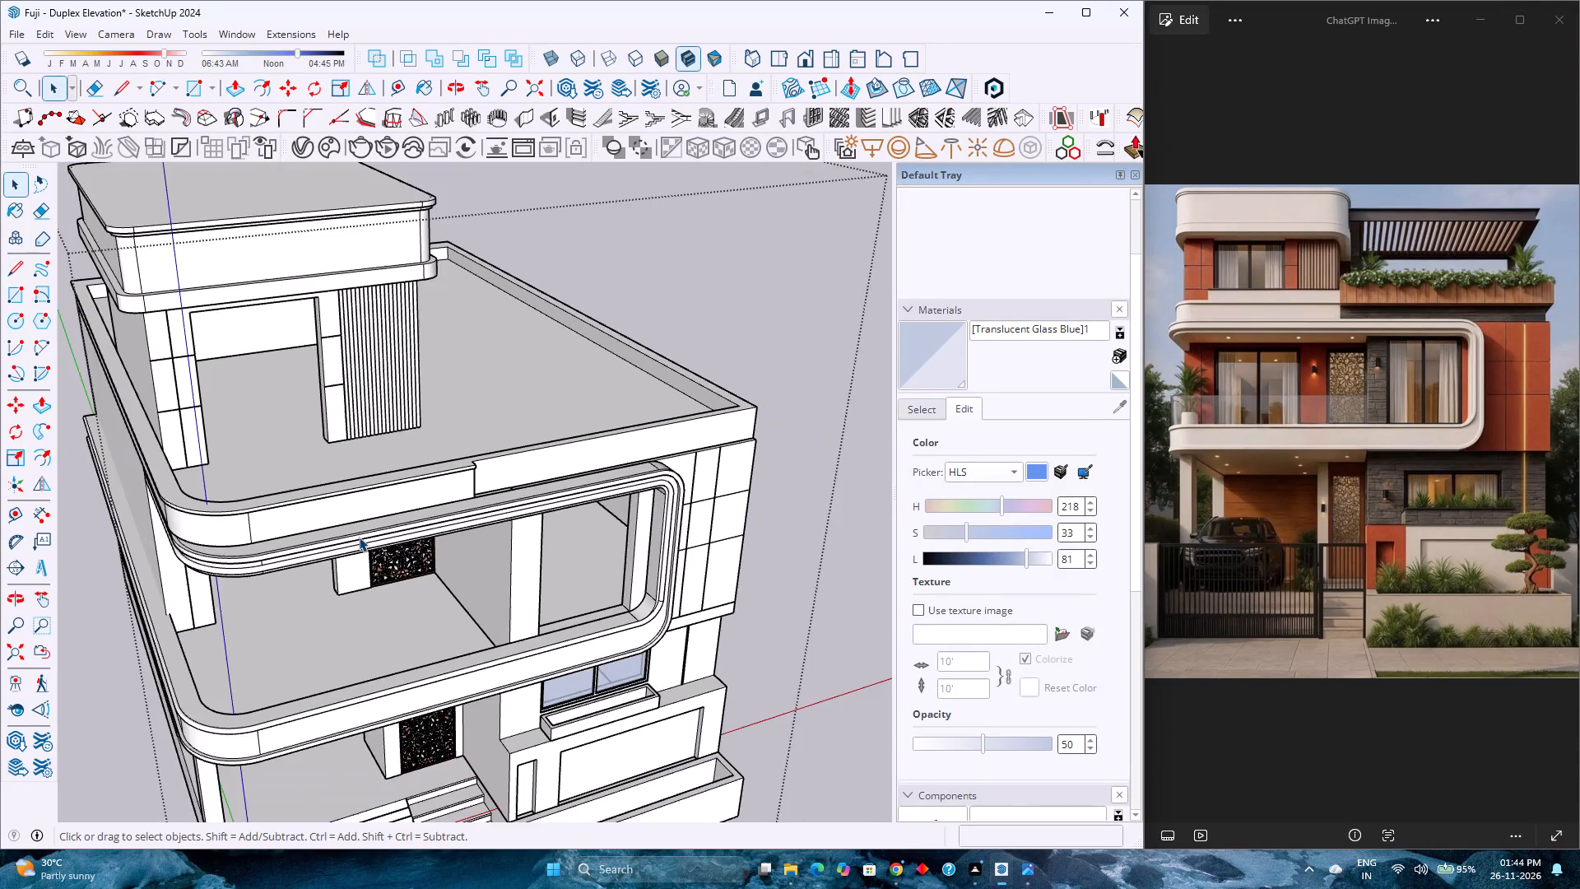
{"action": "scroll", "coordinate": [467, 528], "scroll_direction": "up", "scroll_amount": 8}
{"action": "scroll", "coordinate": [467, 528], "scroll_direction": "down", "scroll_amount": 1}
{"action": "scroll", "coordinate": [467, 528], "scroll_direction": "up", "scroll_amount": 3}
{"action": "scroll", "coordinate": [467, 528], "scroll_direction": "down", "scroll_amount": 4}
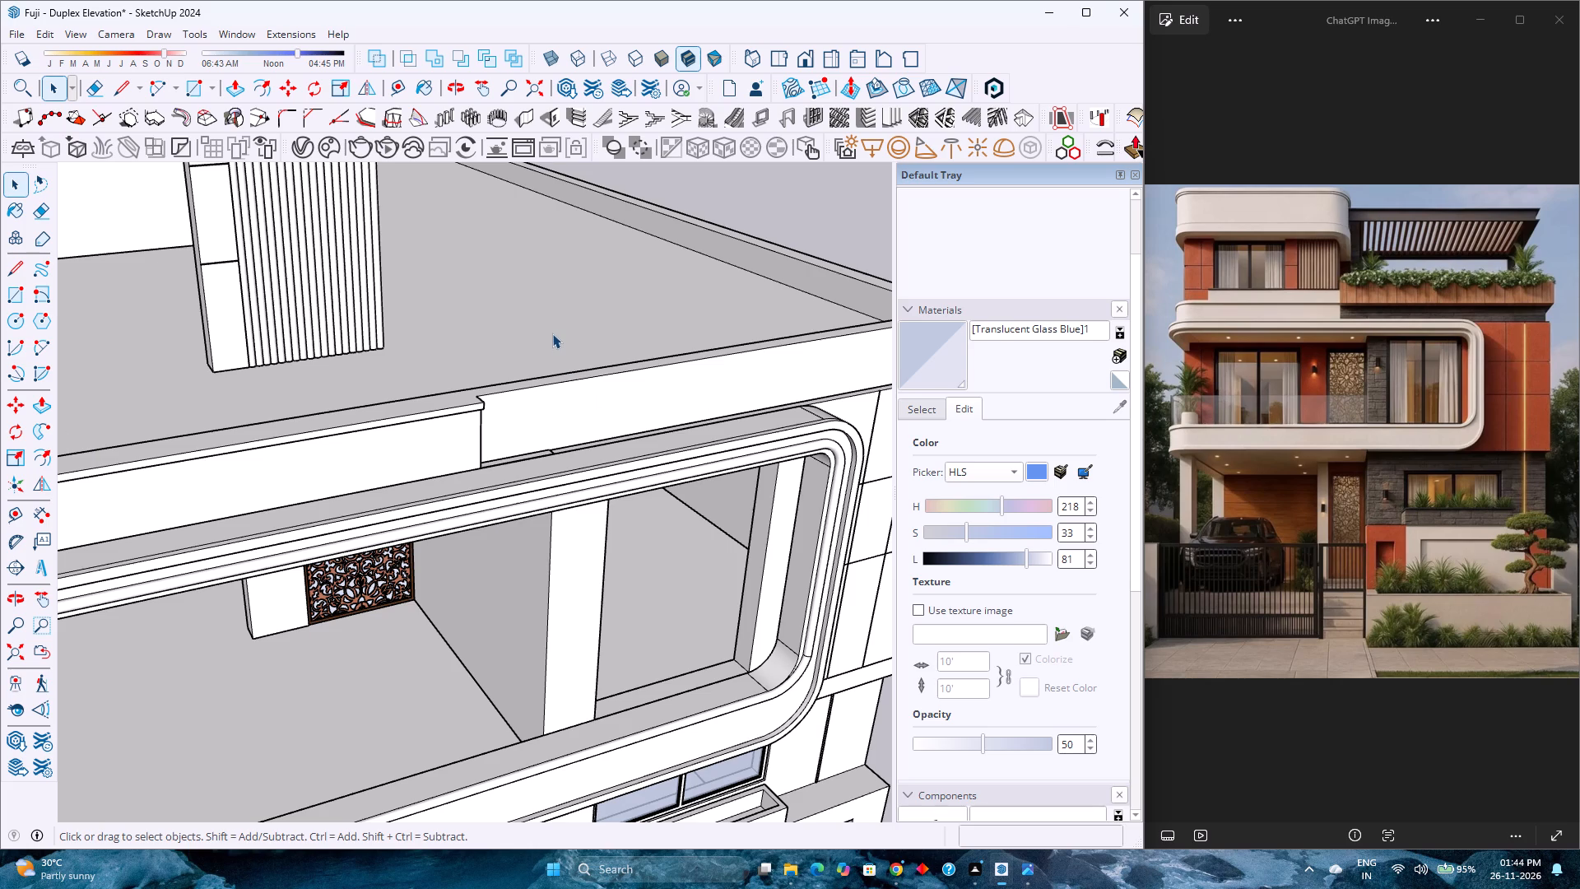
Draw a rectangle about 15' 6" by 11" on the front parapet's top, from the step to the inner roof corner.
{"action": "scroll", "coordinate": [552, 333], "scroll_direction": "up", "scroll_amount": 5}
{"action": "middle_click_drag", "start_coordinate": [551, 333], "coordinate": [472, 438]}
{"action": "scroll", "coordinate": [471, 436], "scroll_direction": "down", "scroll_amount": 5}
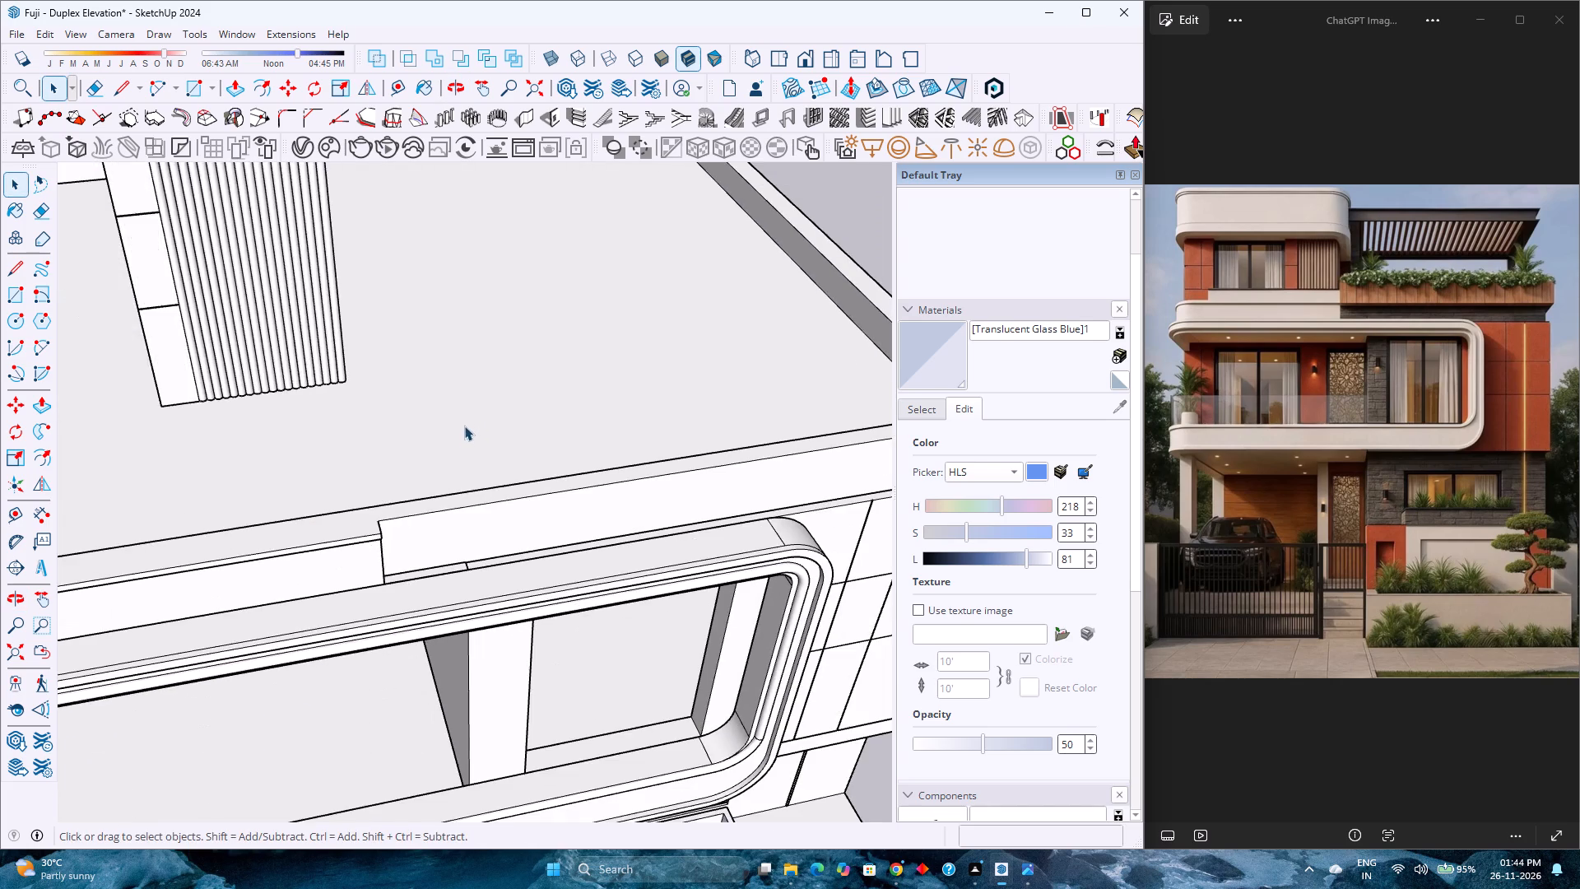
{"action": "scroll", "coordinate": [465, 425], "scroll_direction": "down", "scroll_amount": 2}
{"action": "scroll", "coordinate": [500, 356], "scroll_direction": "up", "scroll_amount": 2}
{"action": "middle_click_drag", "start_coordinate": [473, 593], "coordinate": [478, 542]}
{"action": "middle_click", "coordinate": [478, 542]}
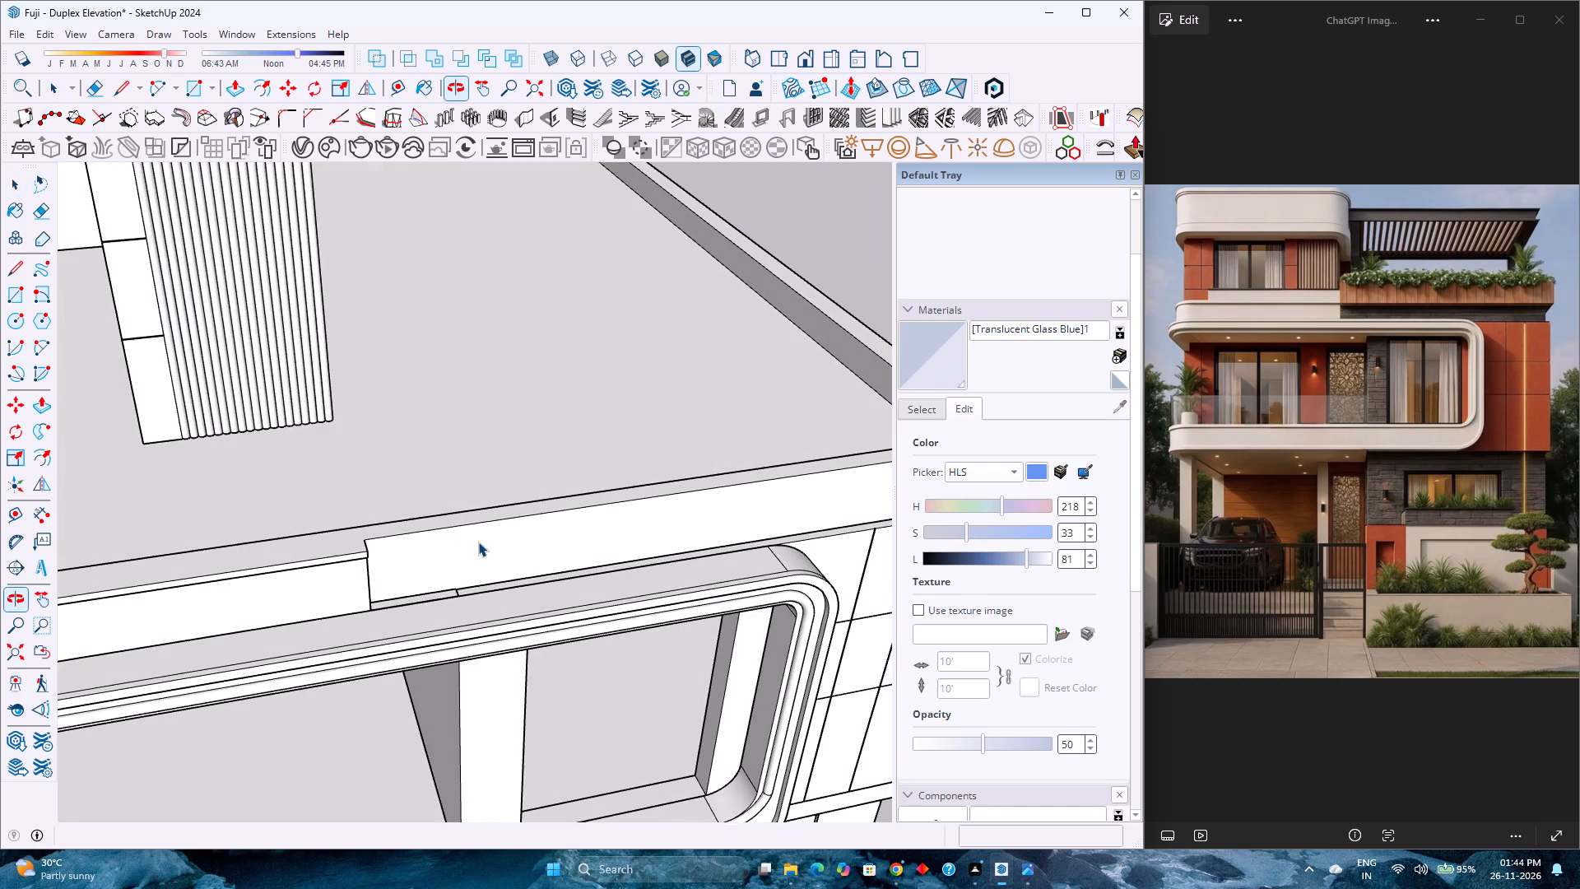
{"action": "scroll", "coordinate": [478, 535], "scroll_direction": "down", "scroll_amount": 3}
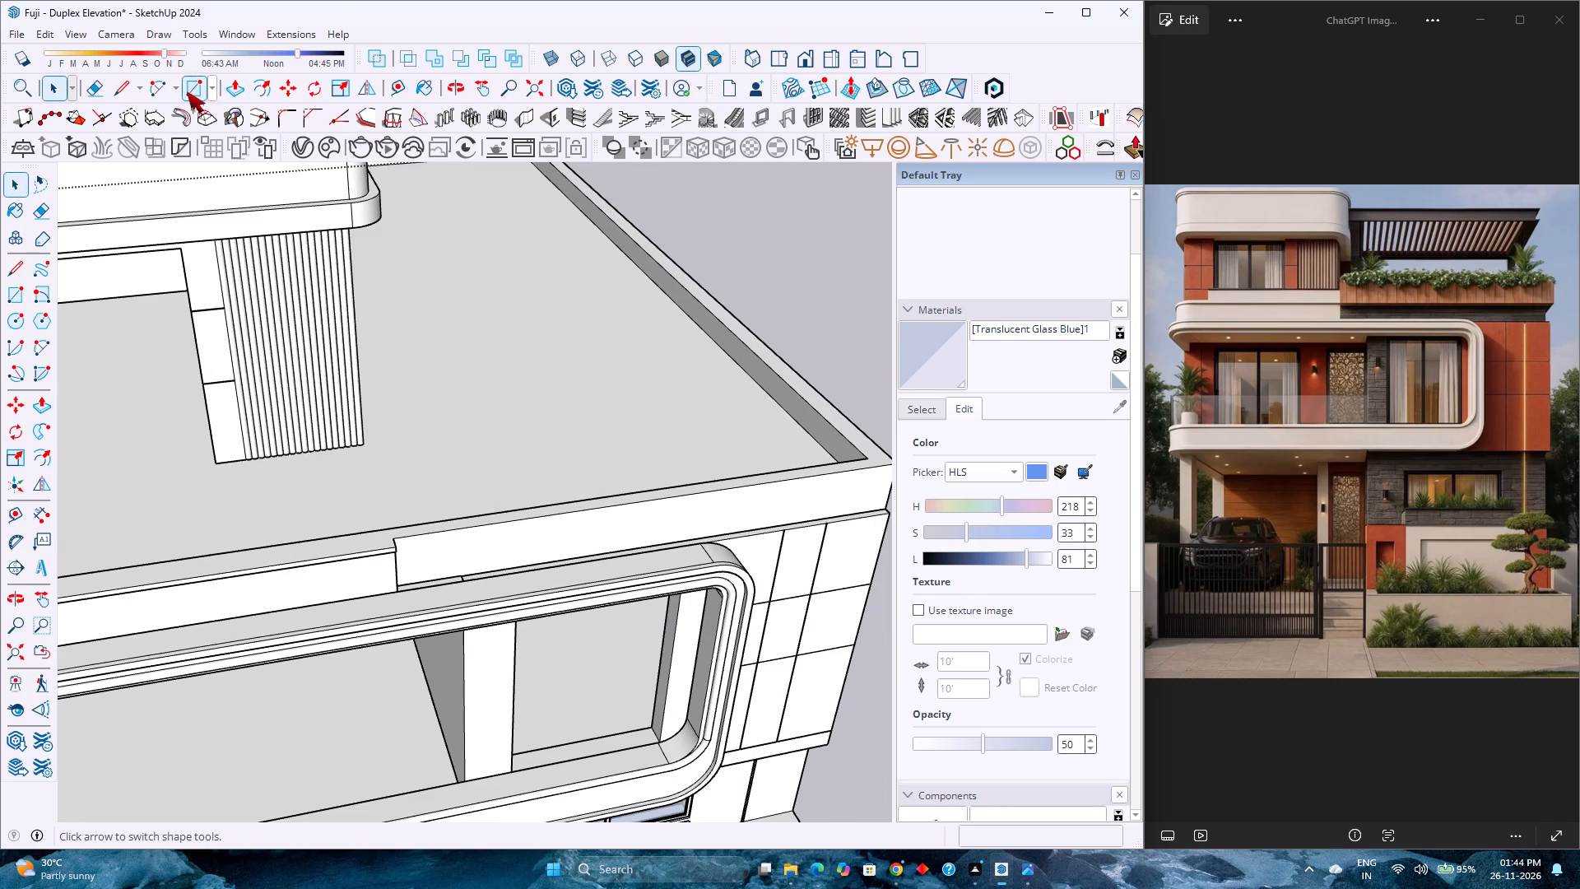
{"action": "left_click", "coordinate": [187, 91]}
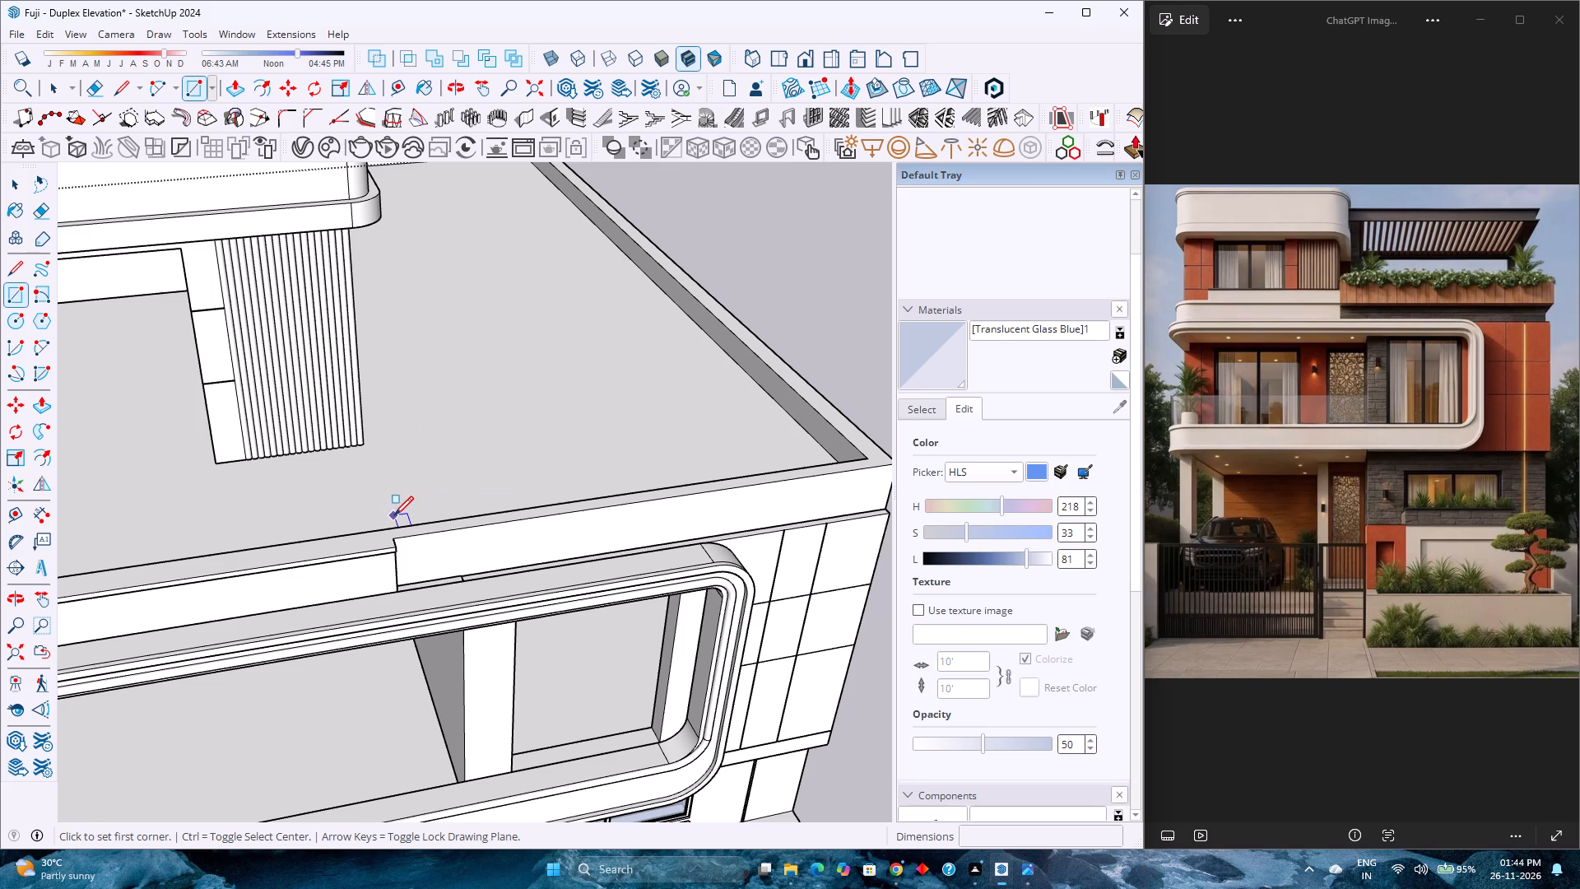
{"action": "key", "text": "space"}
{"action": "left_click", "coordinate": [433, 515]}
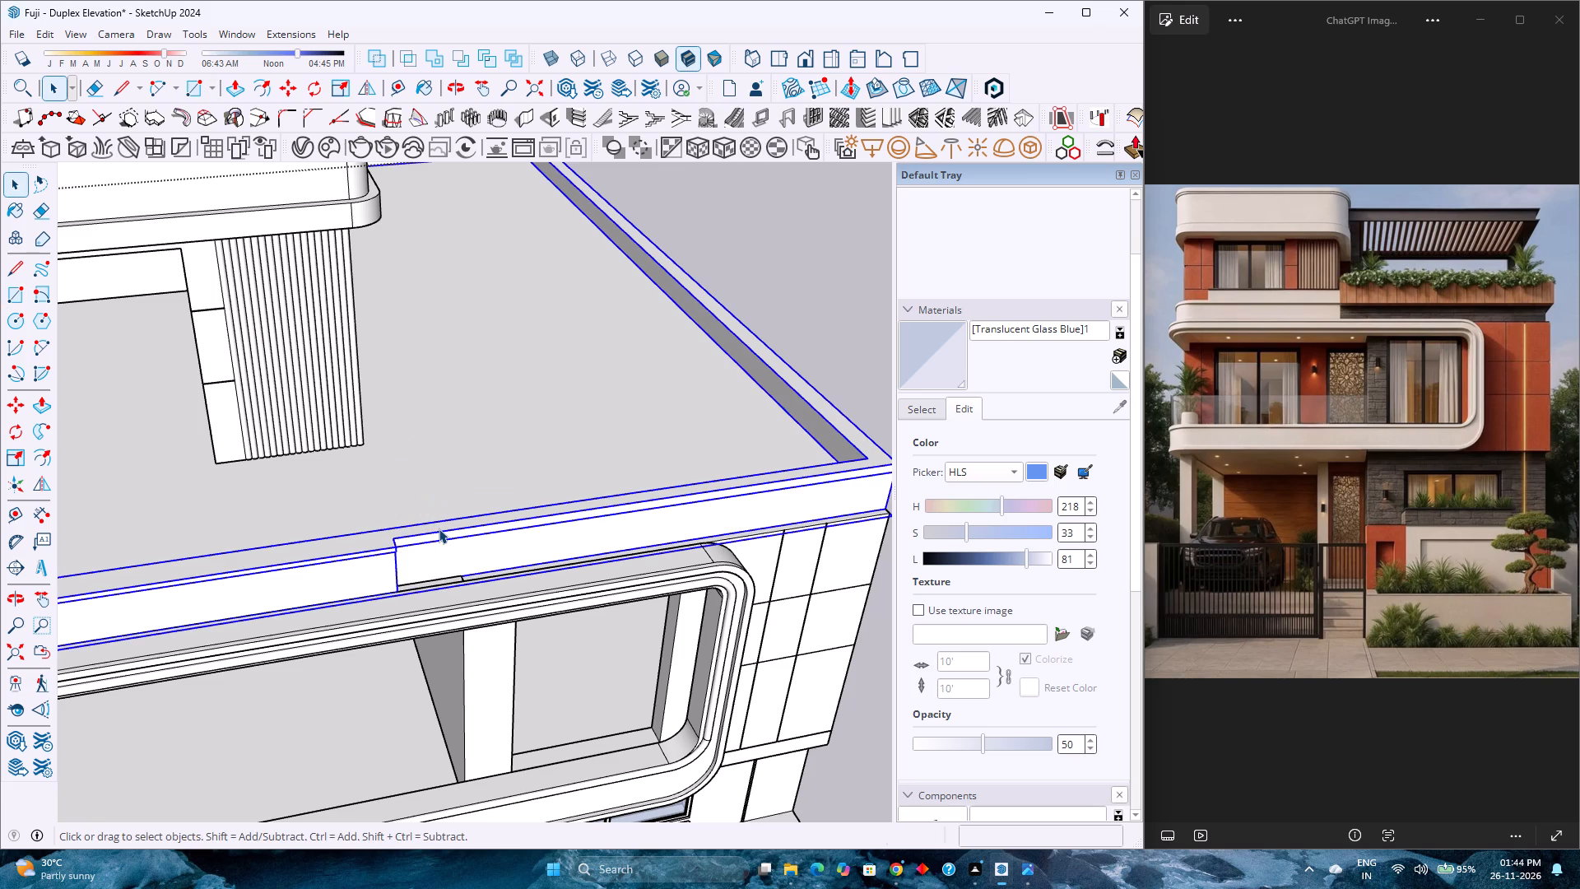
{"action": "key", "text": "r"}
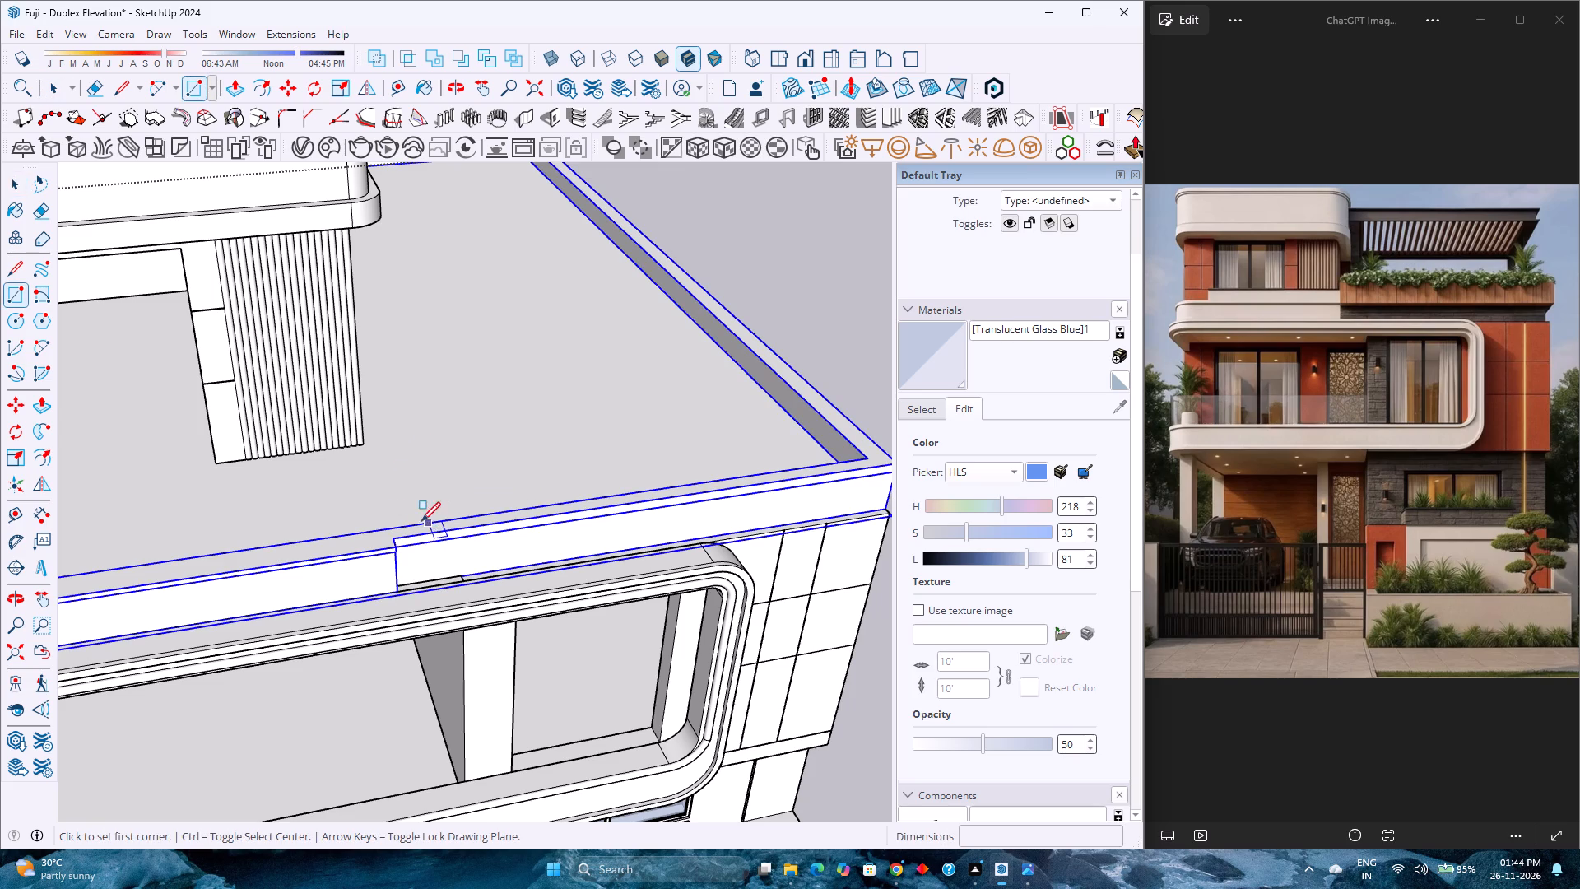
{"action": "left_click", "coordinate": [393, 539]}
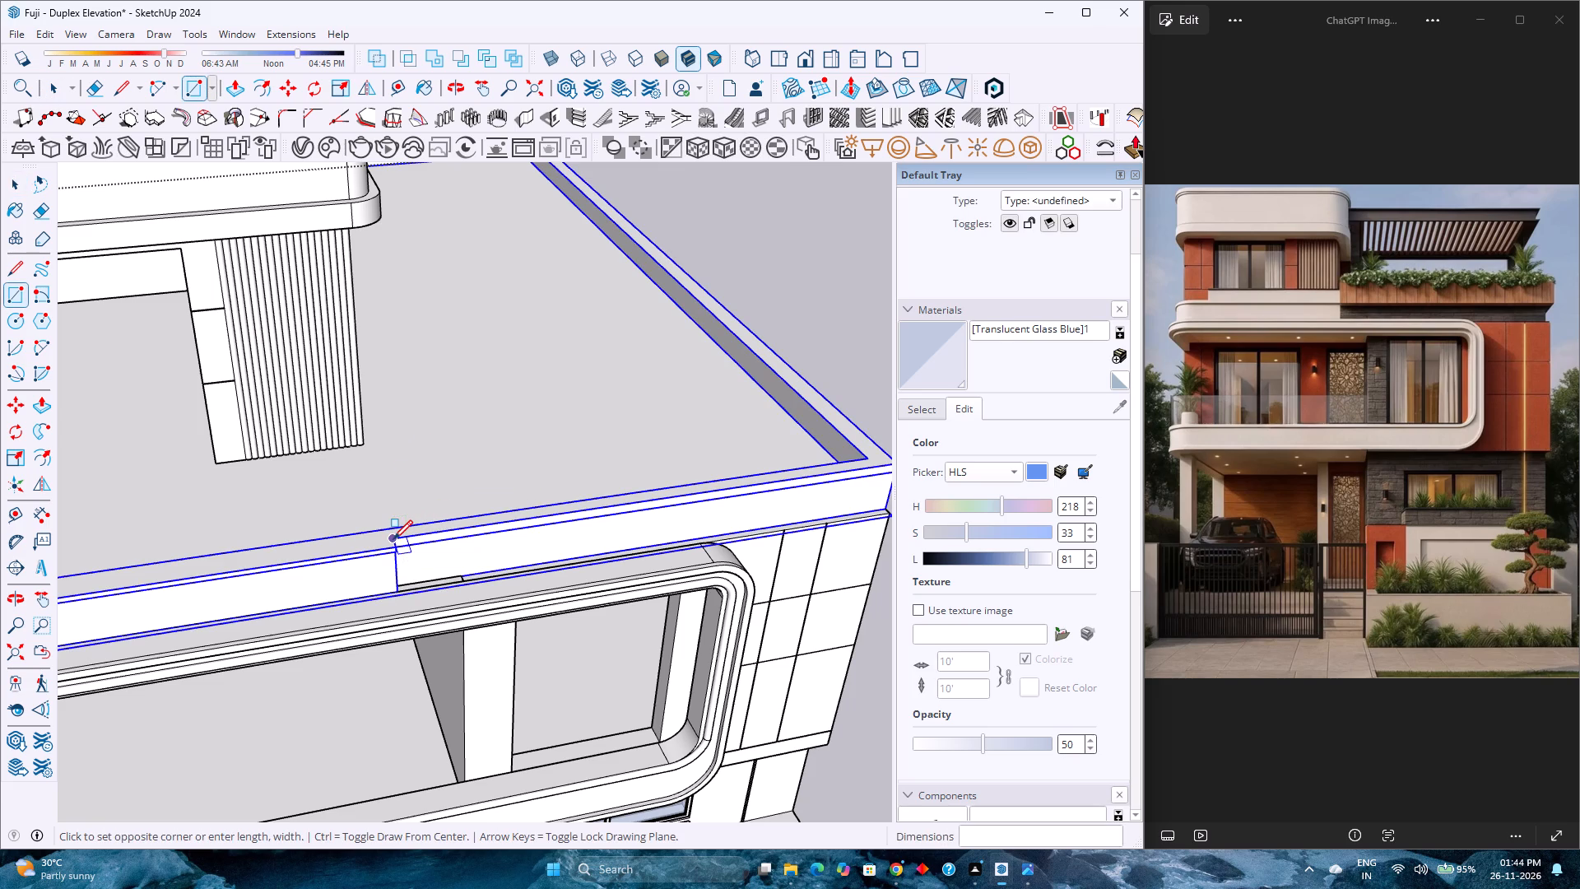
{"action": "key", "text": "Escape"}
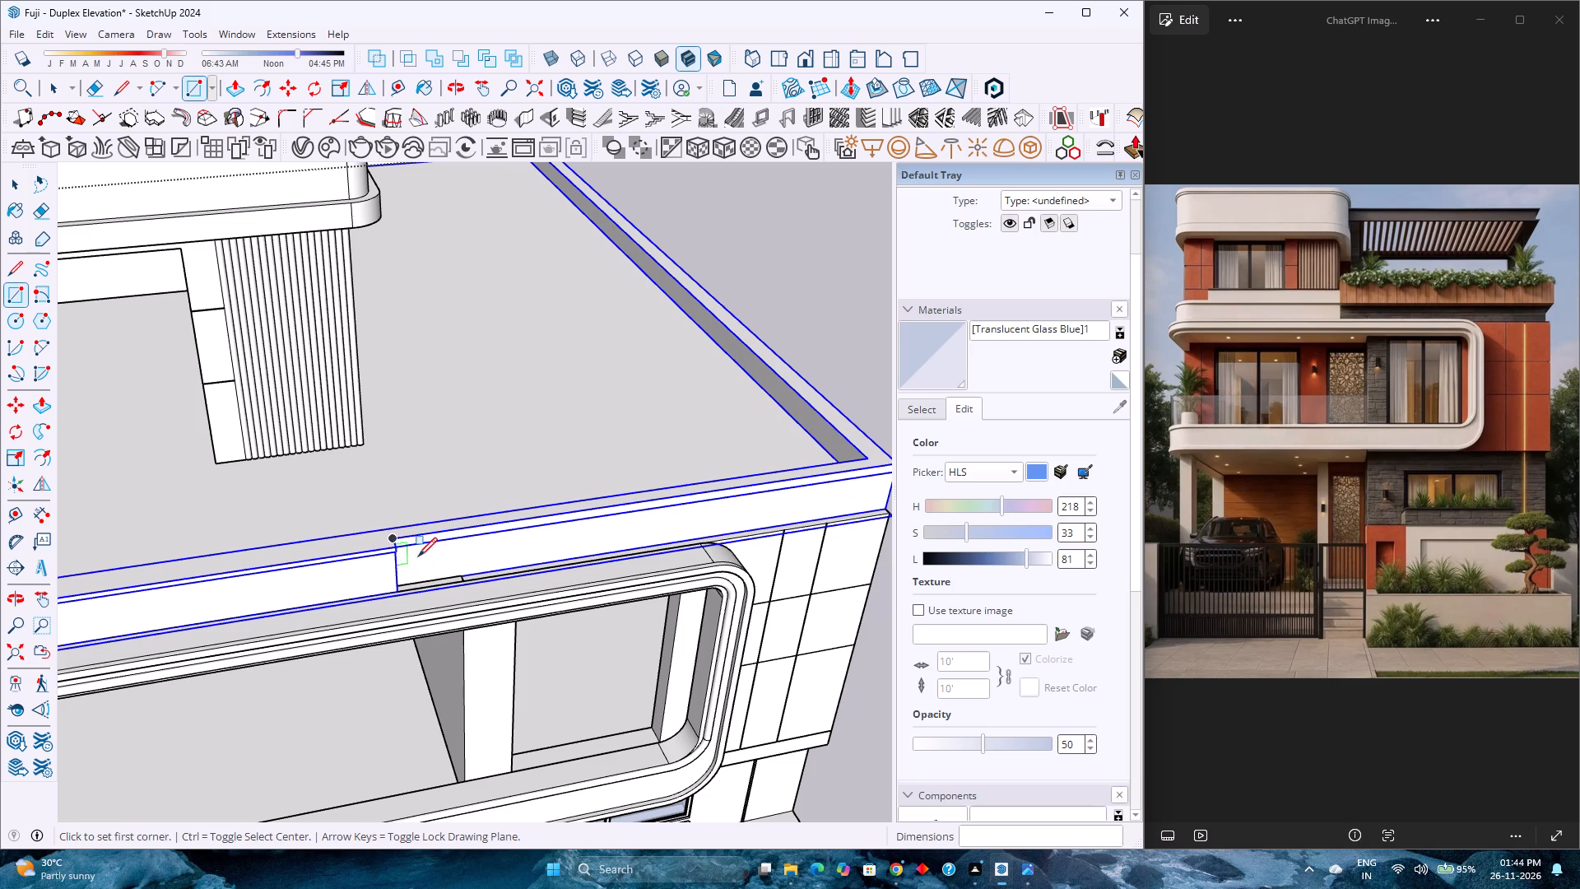
{"action": "scroll", "coordinate": [397, 545], "scroll_direction": "up", "scroll_amount": 6}
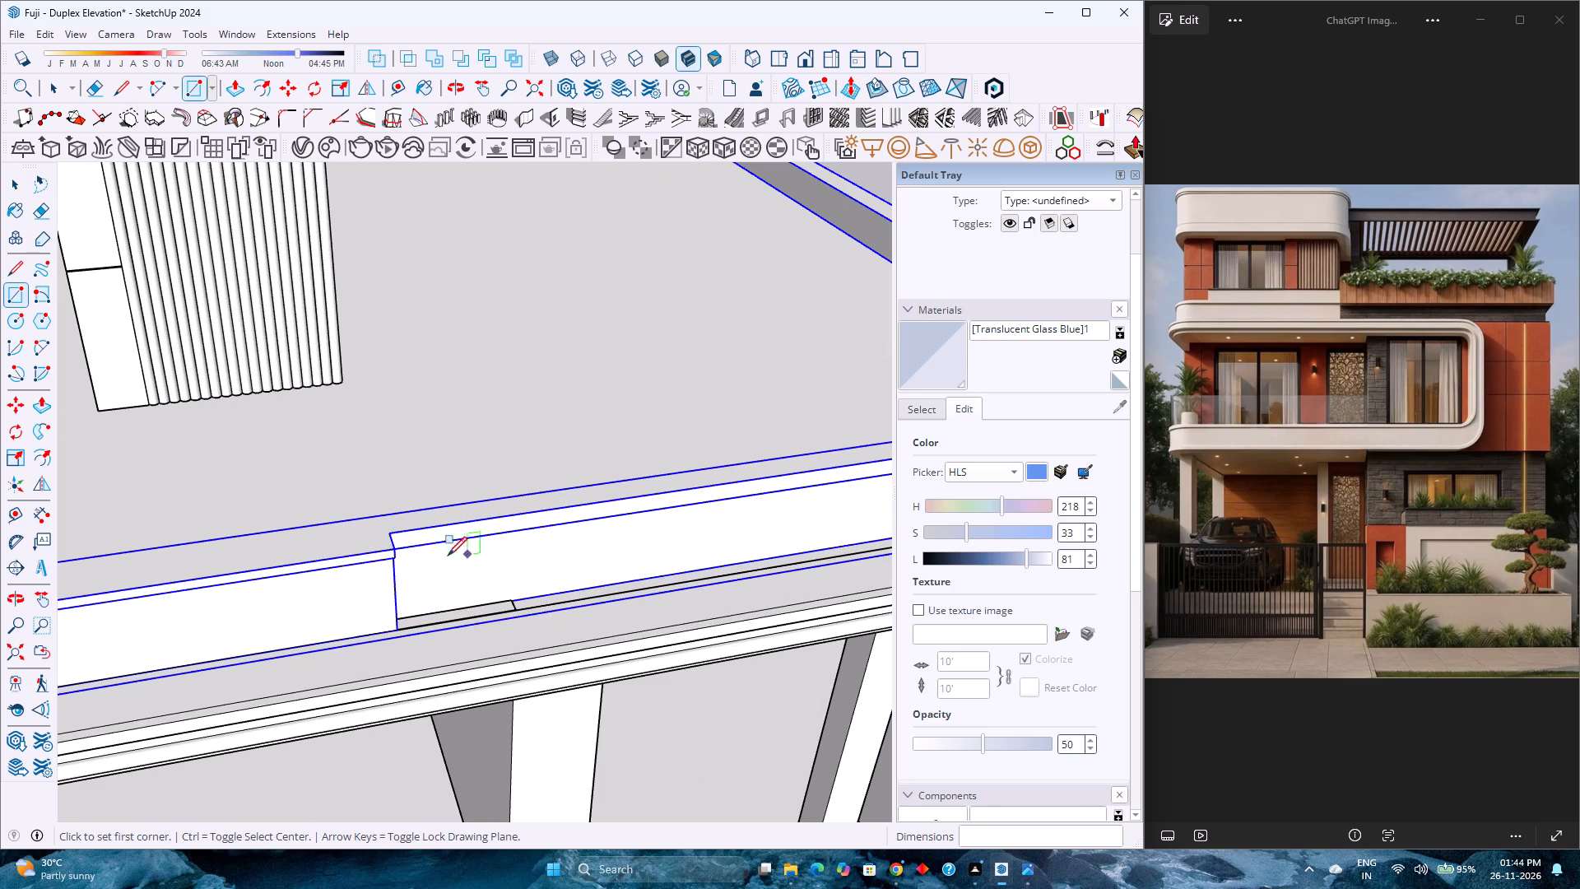
{"action": "left_click", "coordinate": [395, 547]}
{"action": "scroll", "coordinate": [379, 514], "scroll_direction": "down", "scroll_amount": 10}
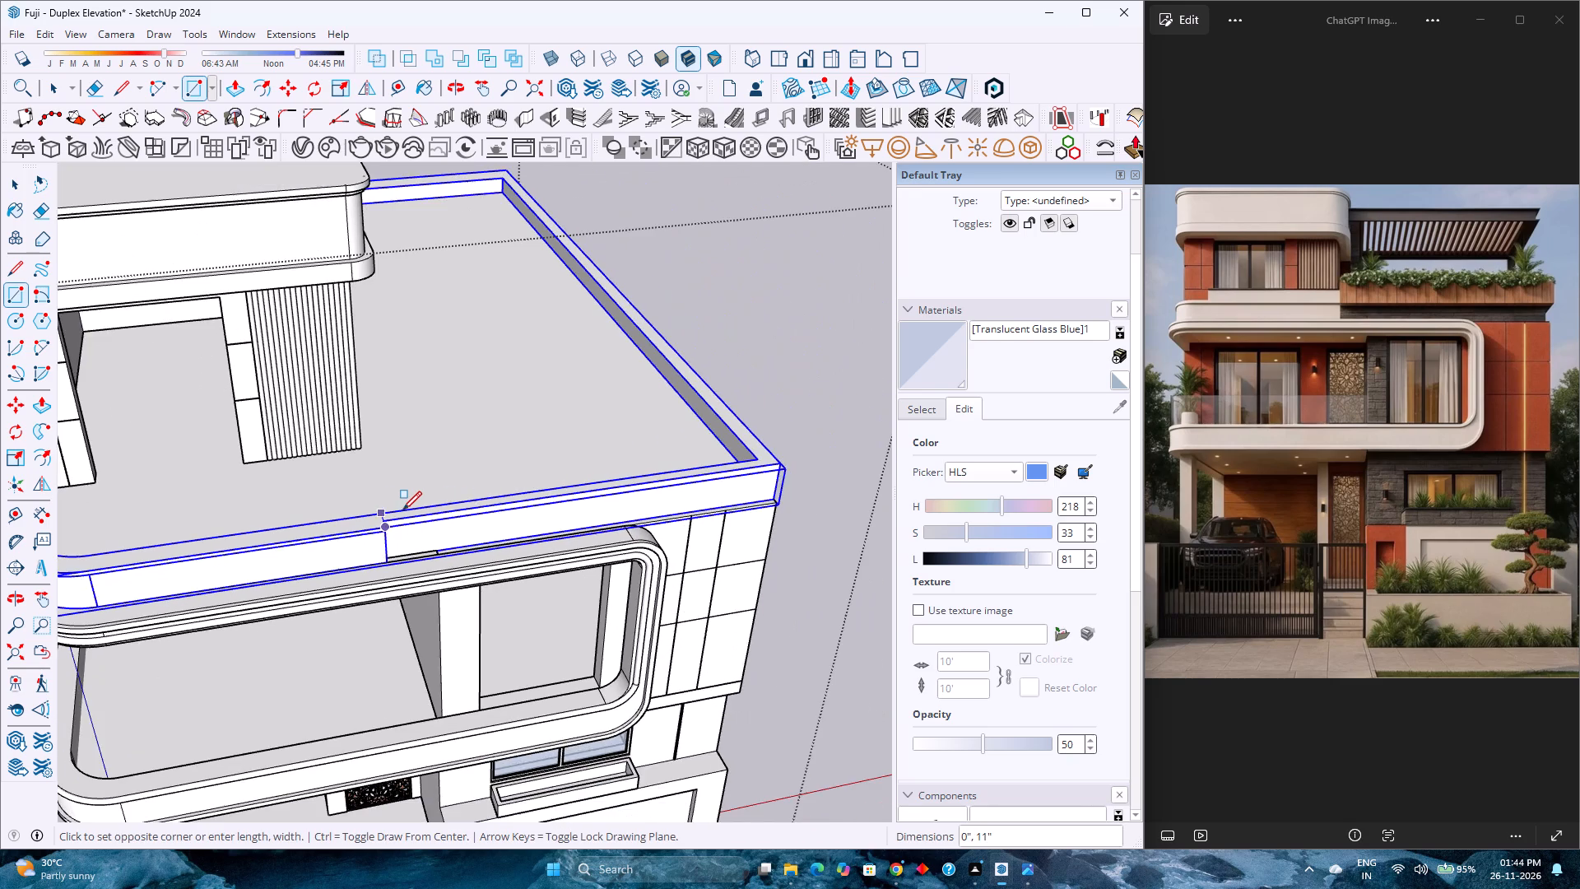
{"action": "scroll", "coordinate": [685, 495], "scroll_direction": "up", "scroll_amount": 2}
{"action": "scroll", "coordinate": [747, 466], "scroll_direction": "up", "scroll_amount": 4}
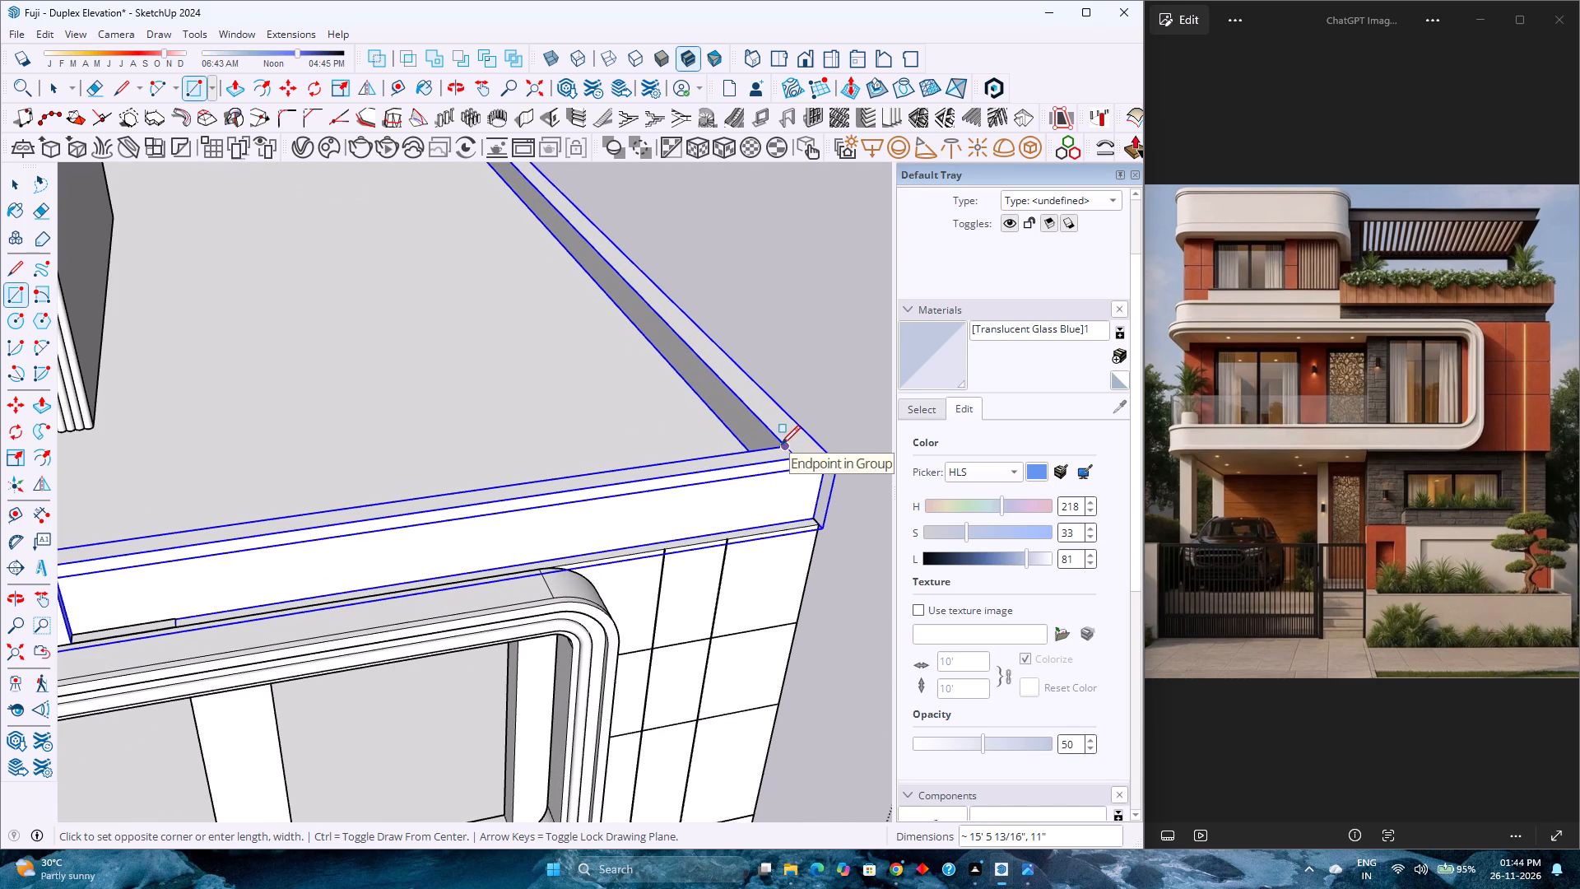
{"action": "left_click", "coordinate": [781, 444]}
{"action": "key", "text": "space"}
{"action": "scroll", "coordinate": [642, 478], "scroll_direction": "up", "scroll_amount": 4}
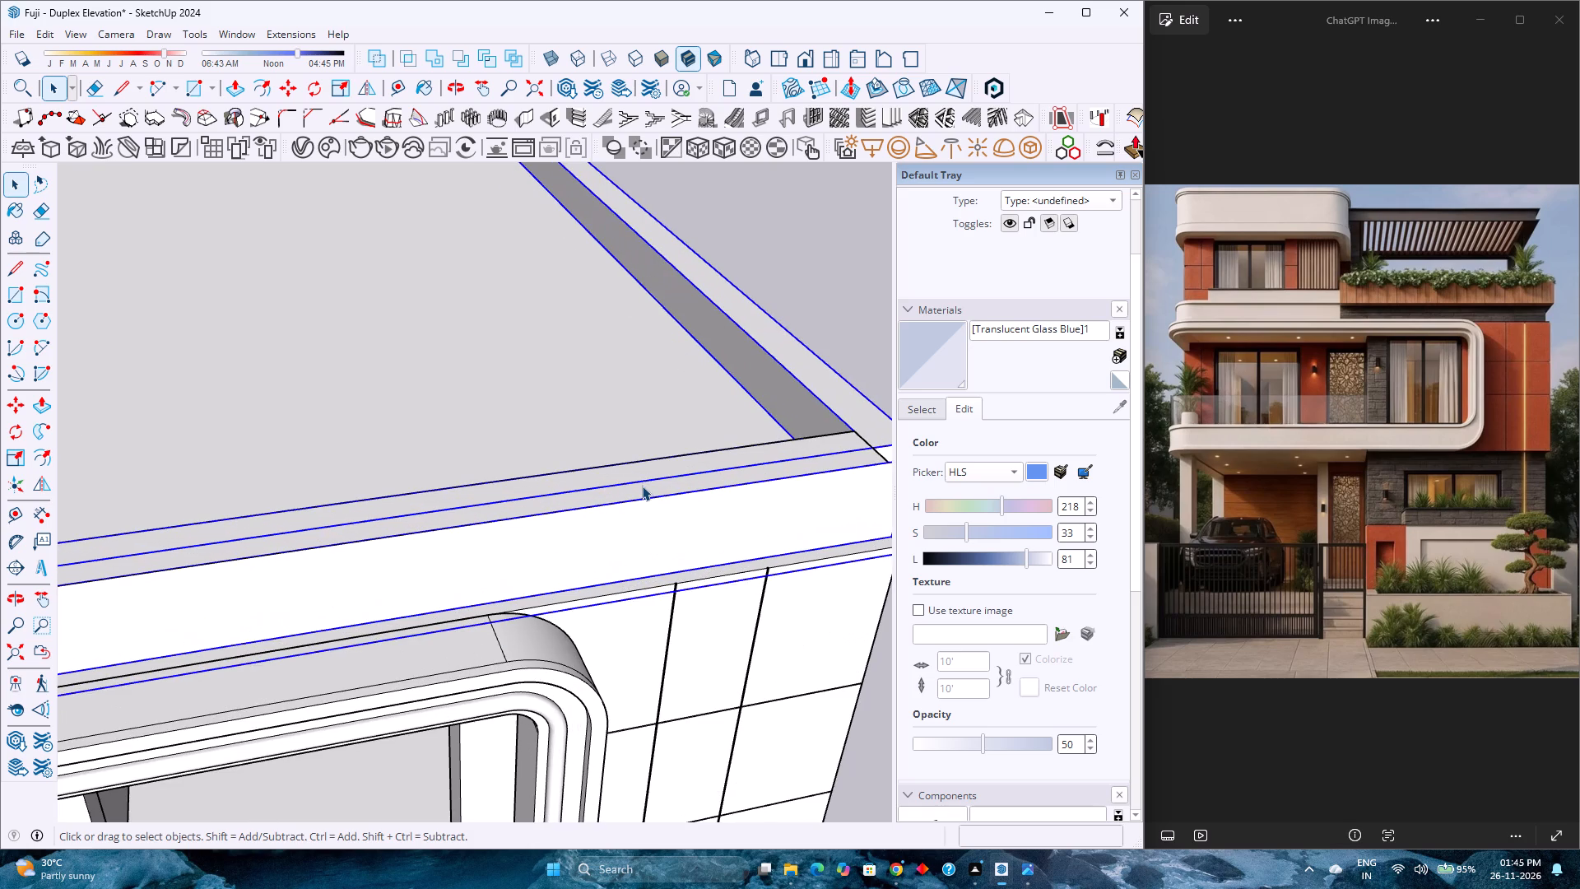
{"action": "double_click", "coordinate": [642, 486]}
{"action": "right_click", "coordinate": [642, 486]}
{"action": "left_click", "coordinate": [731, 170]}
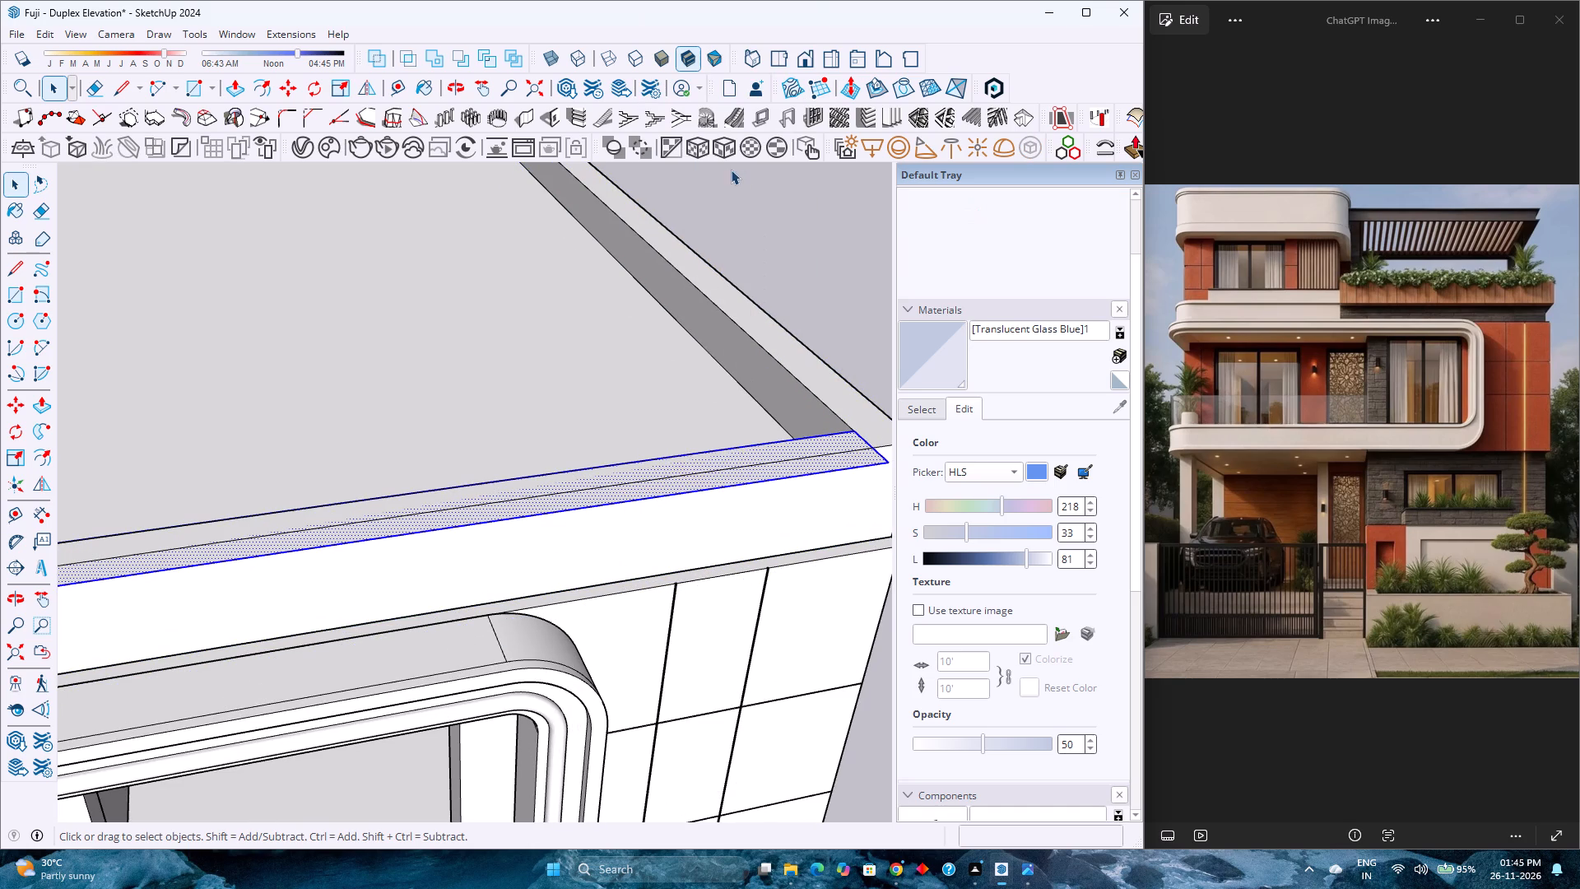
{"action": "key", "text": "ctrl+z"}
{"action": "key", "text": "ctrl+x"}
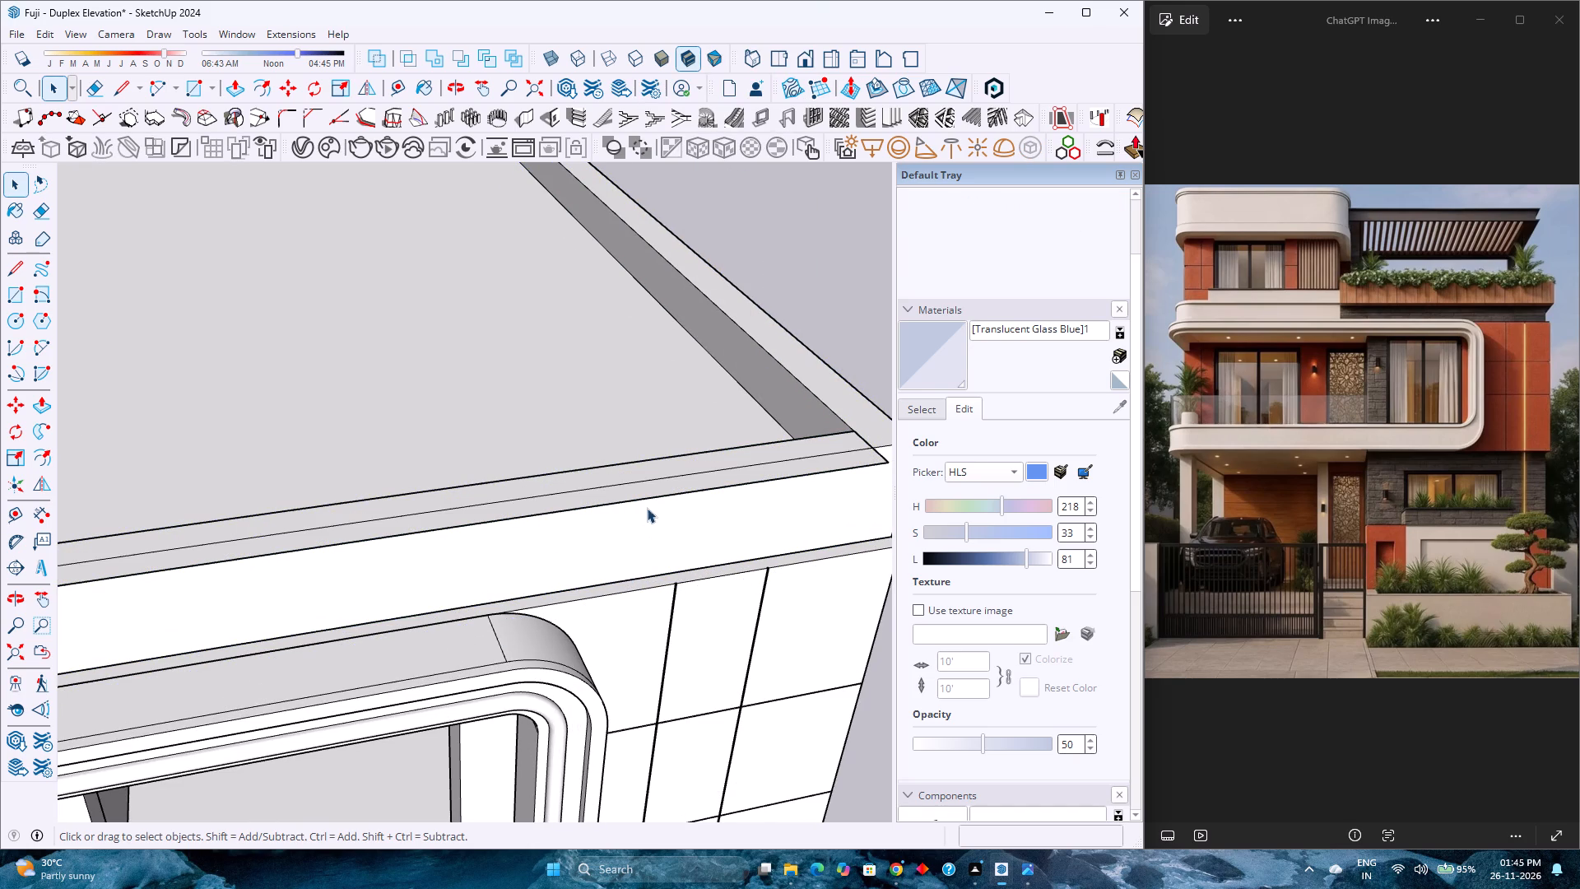
Make the rectangle on the front parapet's top a group and cut it to the clipboard.
{"action": "double_click", "coordinate": [649, 488]}
{"action": "right_click", "coordinate": [649, 488]}
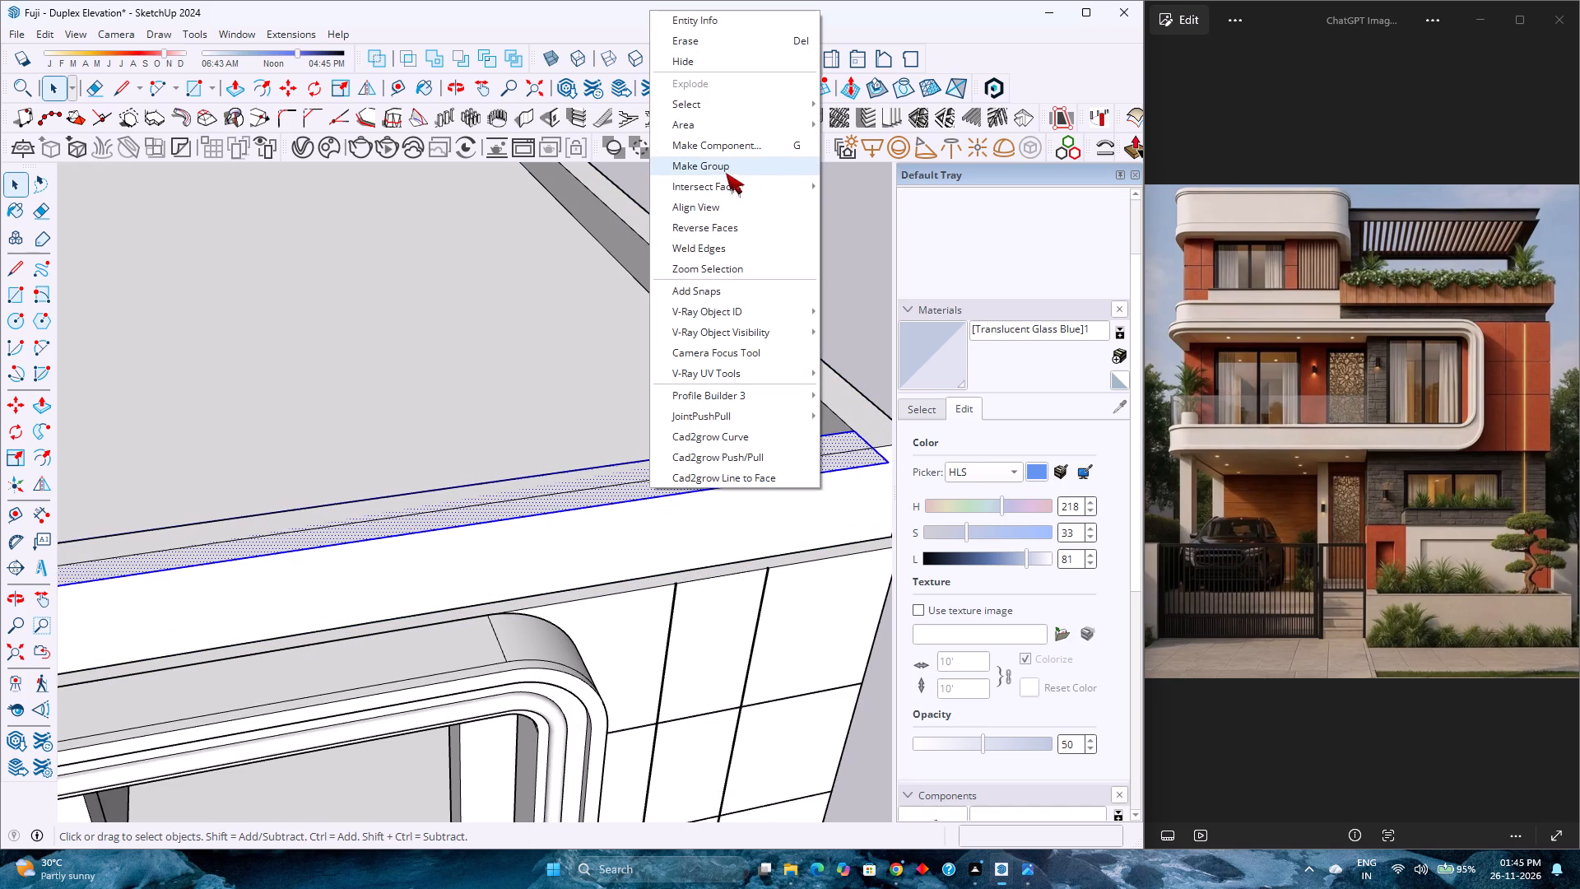
{"action": "left_click", "coordinate": [726, 170]}
{"action": "key", "text": "ctrl+x"}
Open the roof parapet group and paste the rectangle group inside it, snapped to the outer top corner at the step.
{"action": "double_click", "coordinate": [721, 500]}
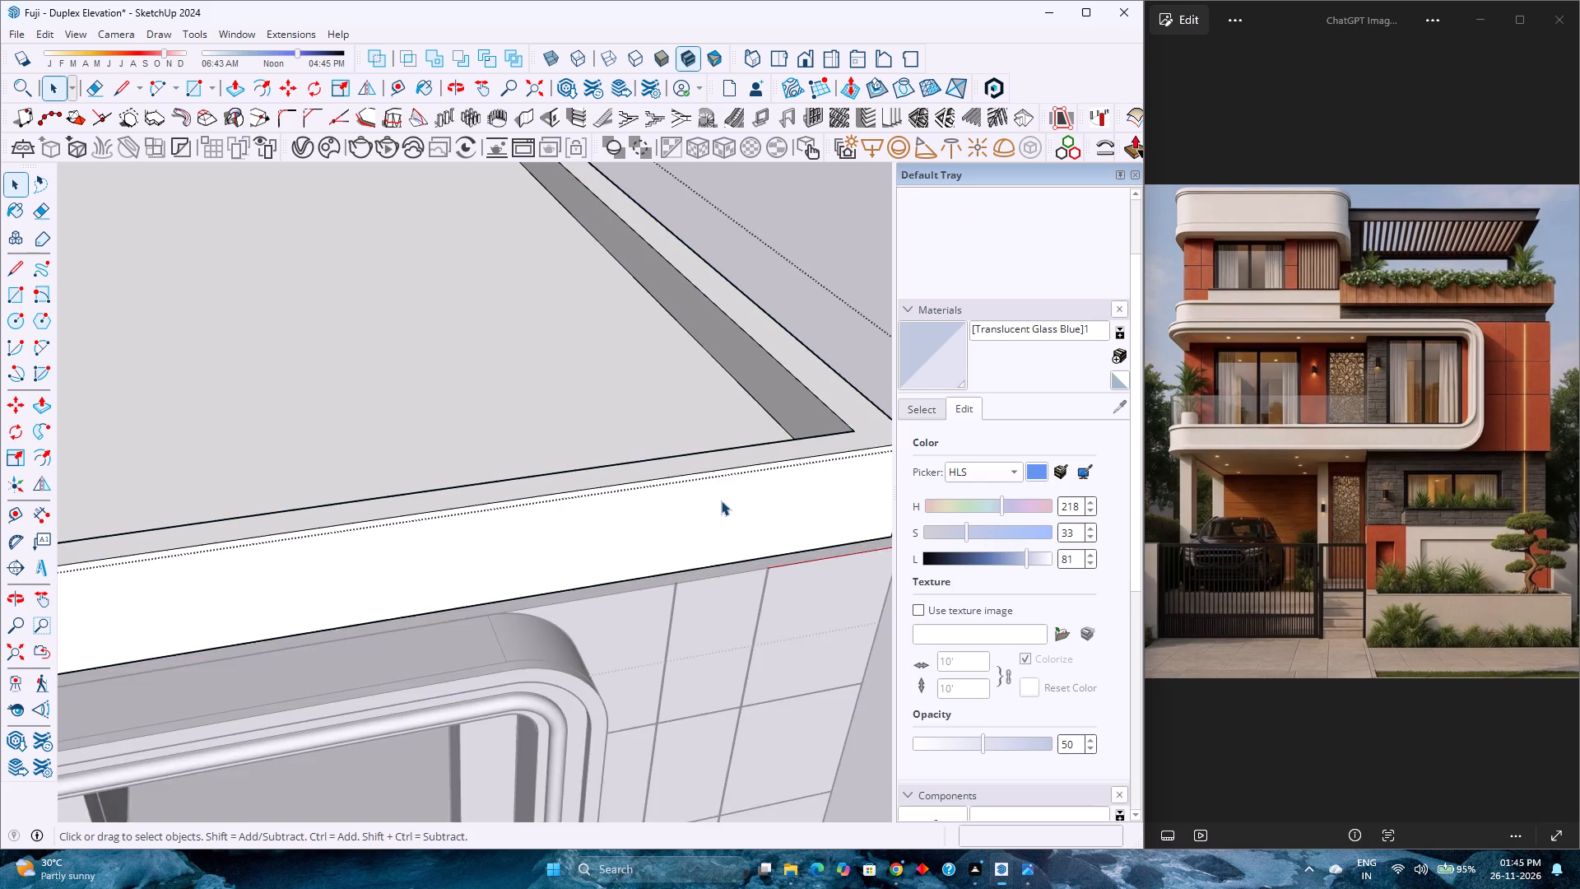
{"action": "scroll", "coordinate": [704, 483], "scroll_direction": "down", "scroll_amount": 3}
{"action": "key", "text": "ctrl+v"}
{"action": "scroll", "coordinate": [701, 477], "scroll_direction": "down", "scroll_amount": 3}
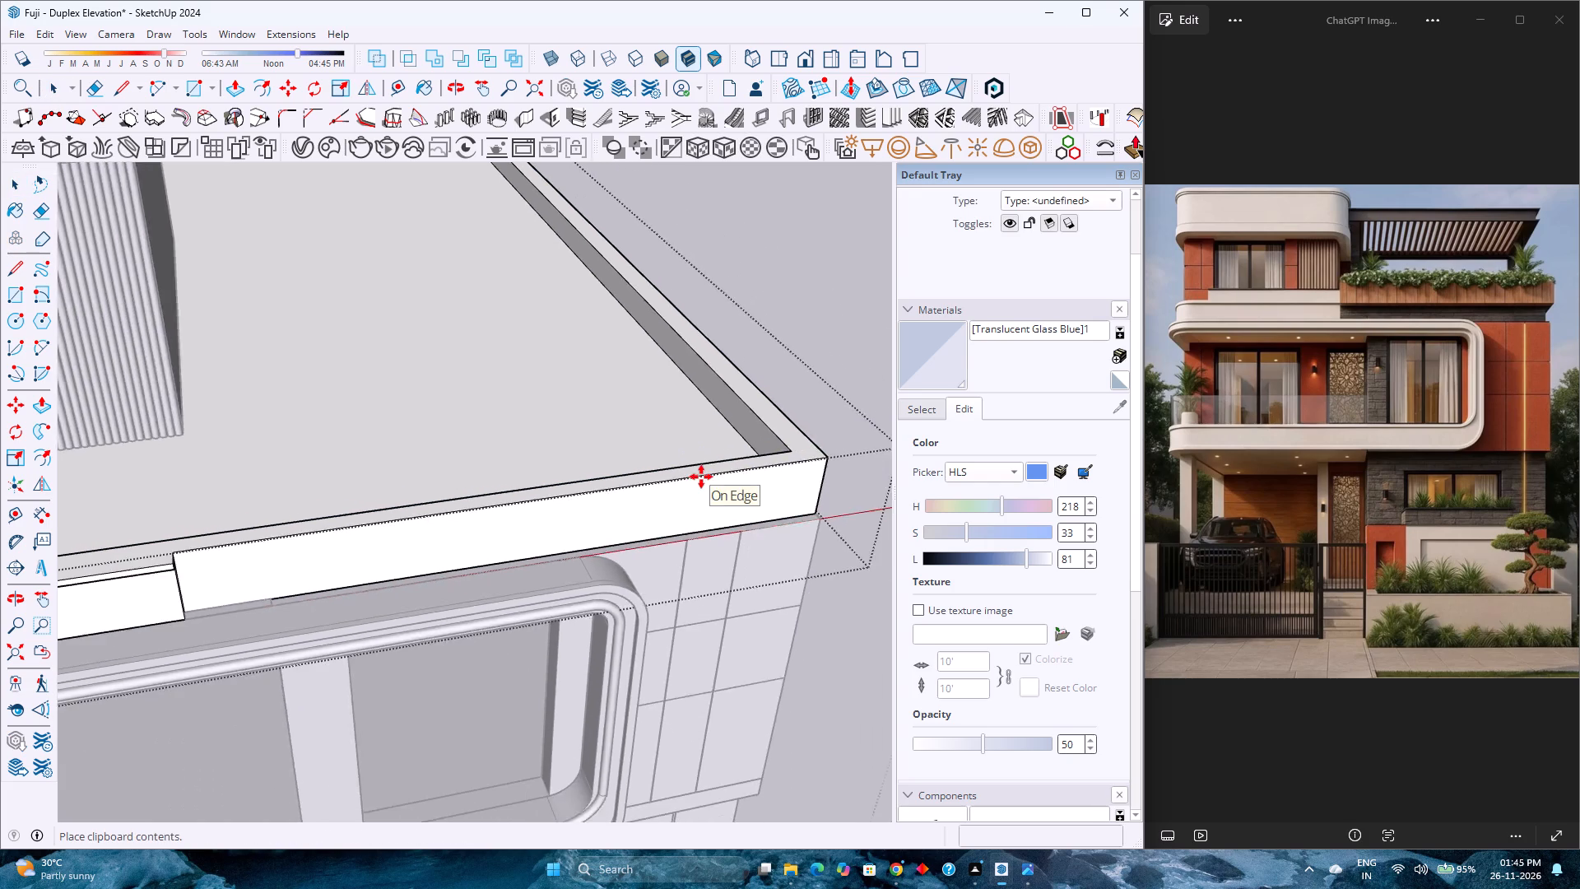
{"action": "scroll", "coordinate": [701, 477], "scroll_direction": "down", "scroll_amount": 3}
{"action": "scroll", "coordinate": [298, 529], "scroll_direction": "up", "scroll_amount": 10}
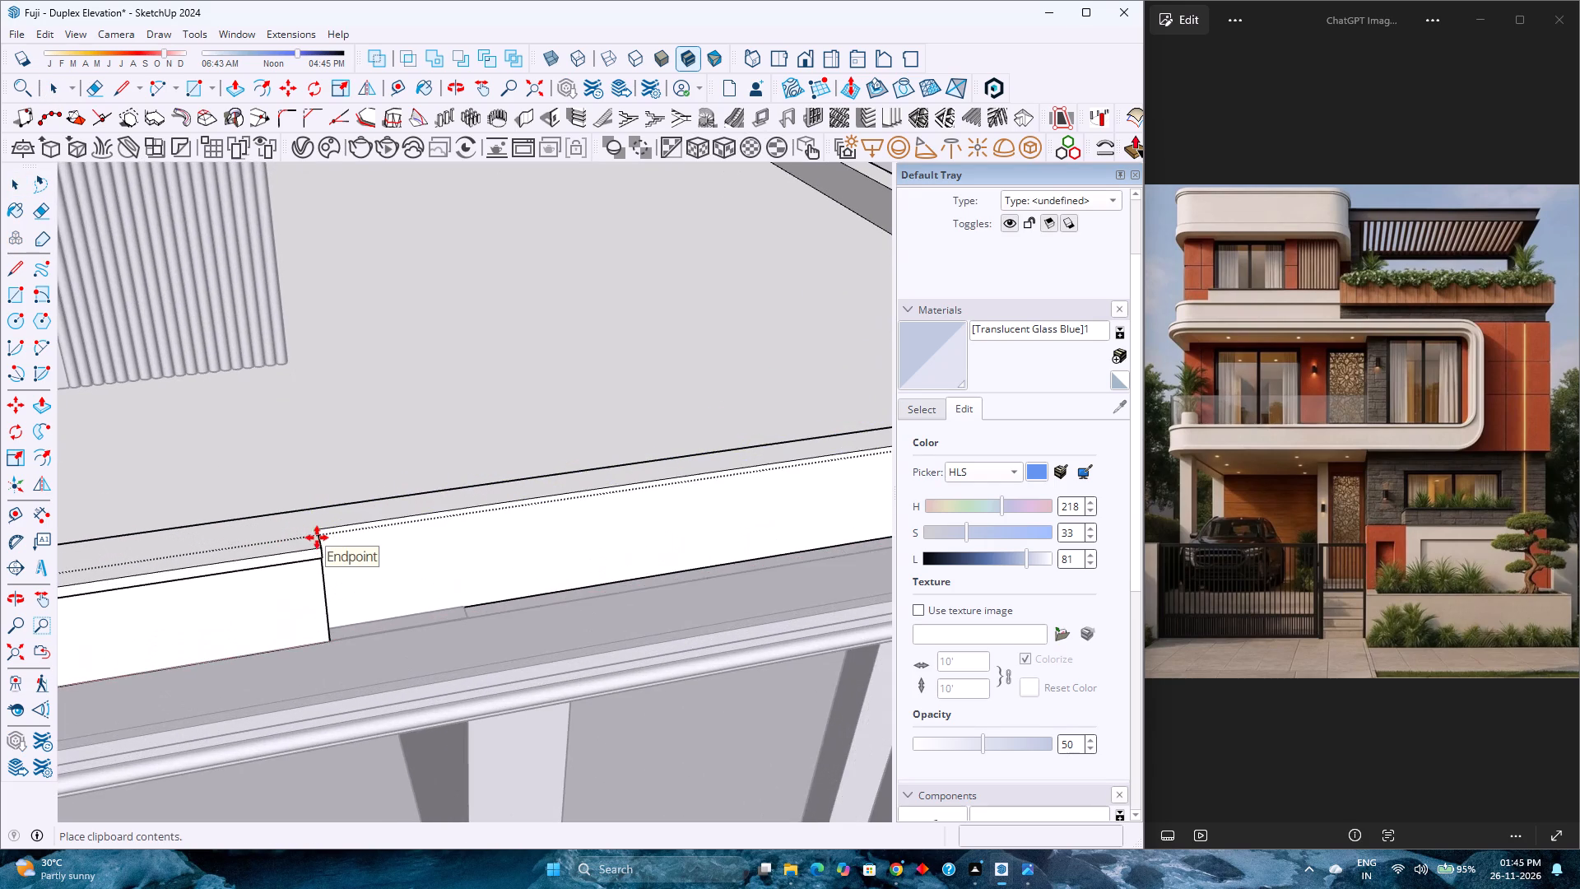
{"action": "scroll", "coordinate": [321, 540], "scroll_direction": "up", "scroll_amount": 9}
{"action": "left_click", "coordinate": [323, 556]}
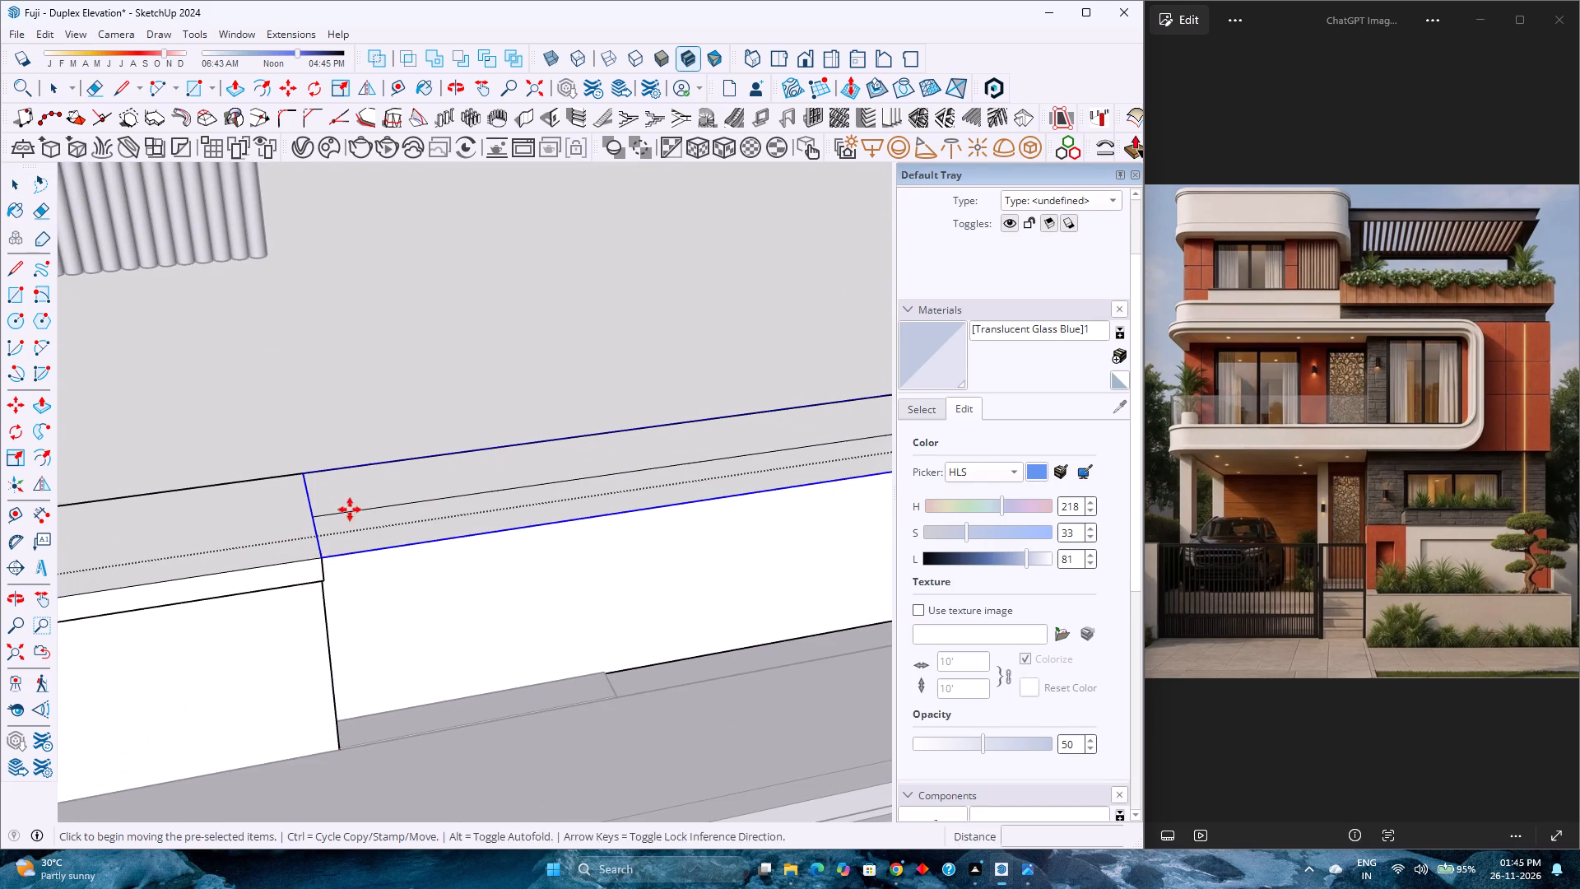
{"action": "scroll", "coordinate": [354, 499], "scroll_direction": "down", "scroll_amount": 7}
{"action": "key", "text": "space"}
Open the pasted rectangle group on the front parapet and extrude its face upward 1' 6".
{"action": "scroll", "coordinate": [392, 511], "scroll_direction": "up", "scroll_amount": 4}
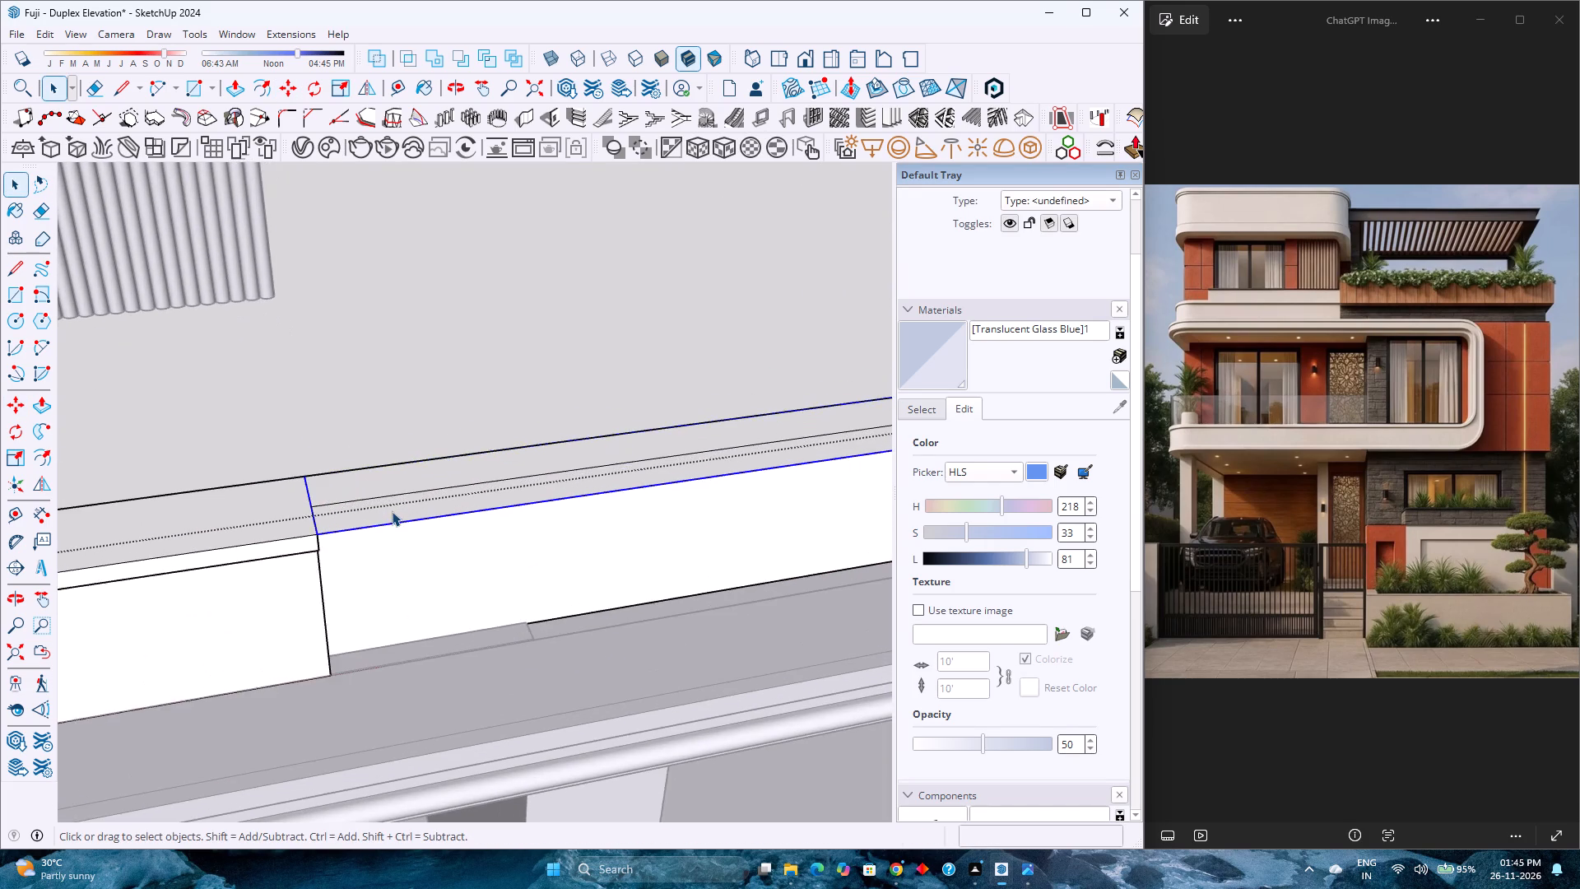
{"action": "middle_click_drag", "start_coordinate": [427, 541], "coordinate": [832, 645]}
{"action": "scroll", "coordinate": [413, 575], "scroll_direction": "up", "scroll_amount": 4}
{"action": "scroll", "coordinate": [413, 575], "scroll_direction": "down", "scroll_amount": 4}
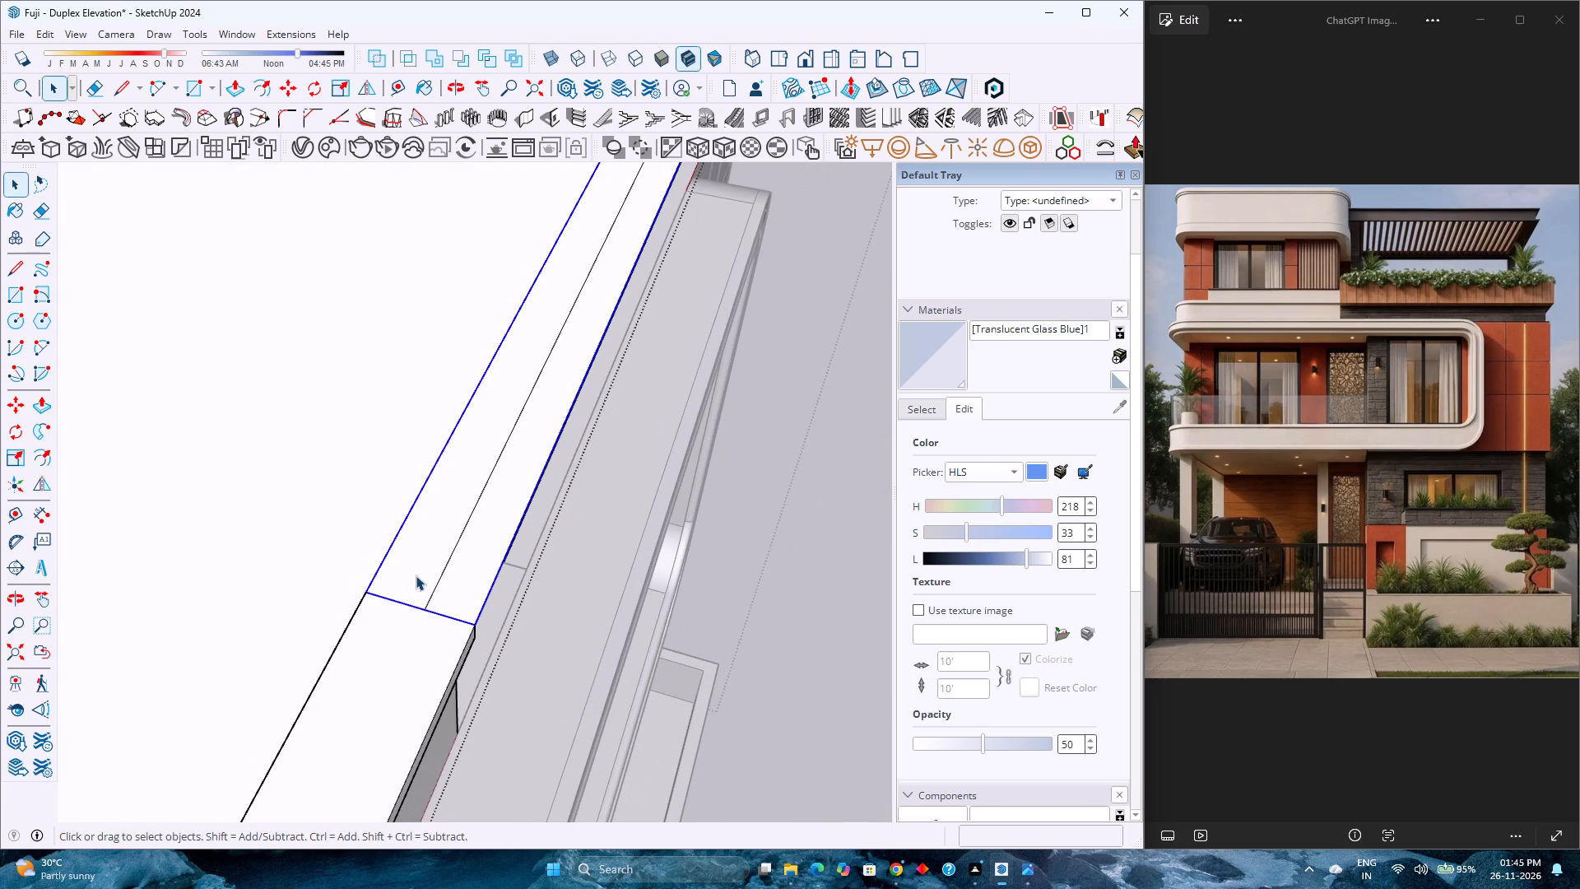
{"action": "double_click", "coordinate": [438, 549]}
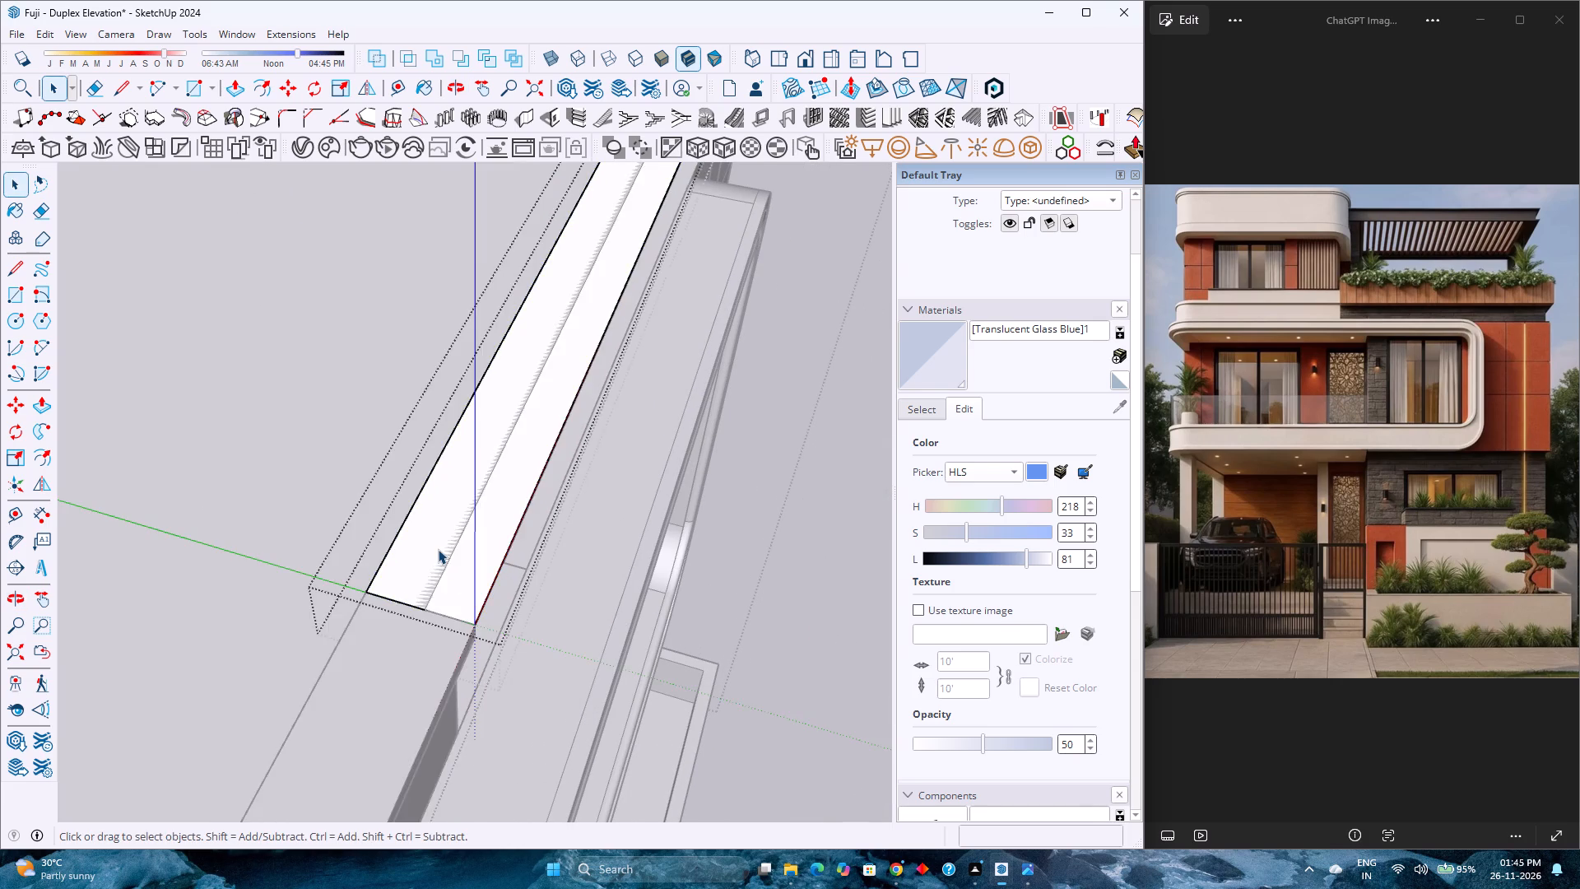
{"action": "scroll", "coordinate": [438, 549], "scroll_direction": "up", "scroll_amount": 3}
{"action": "middle_click_drag", "start_coordinate": [464, 598], "coordinate": [235, 423]}
{"action": "middle_click", "coordinate": [235, 423]}
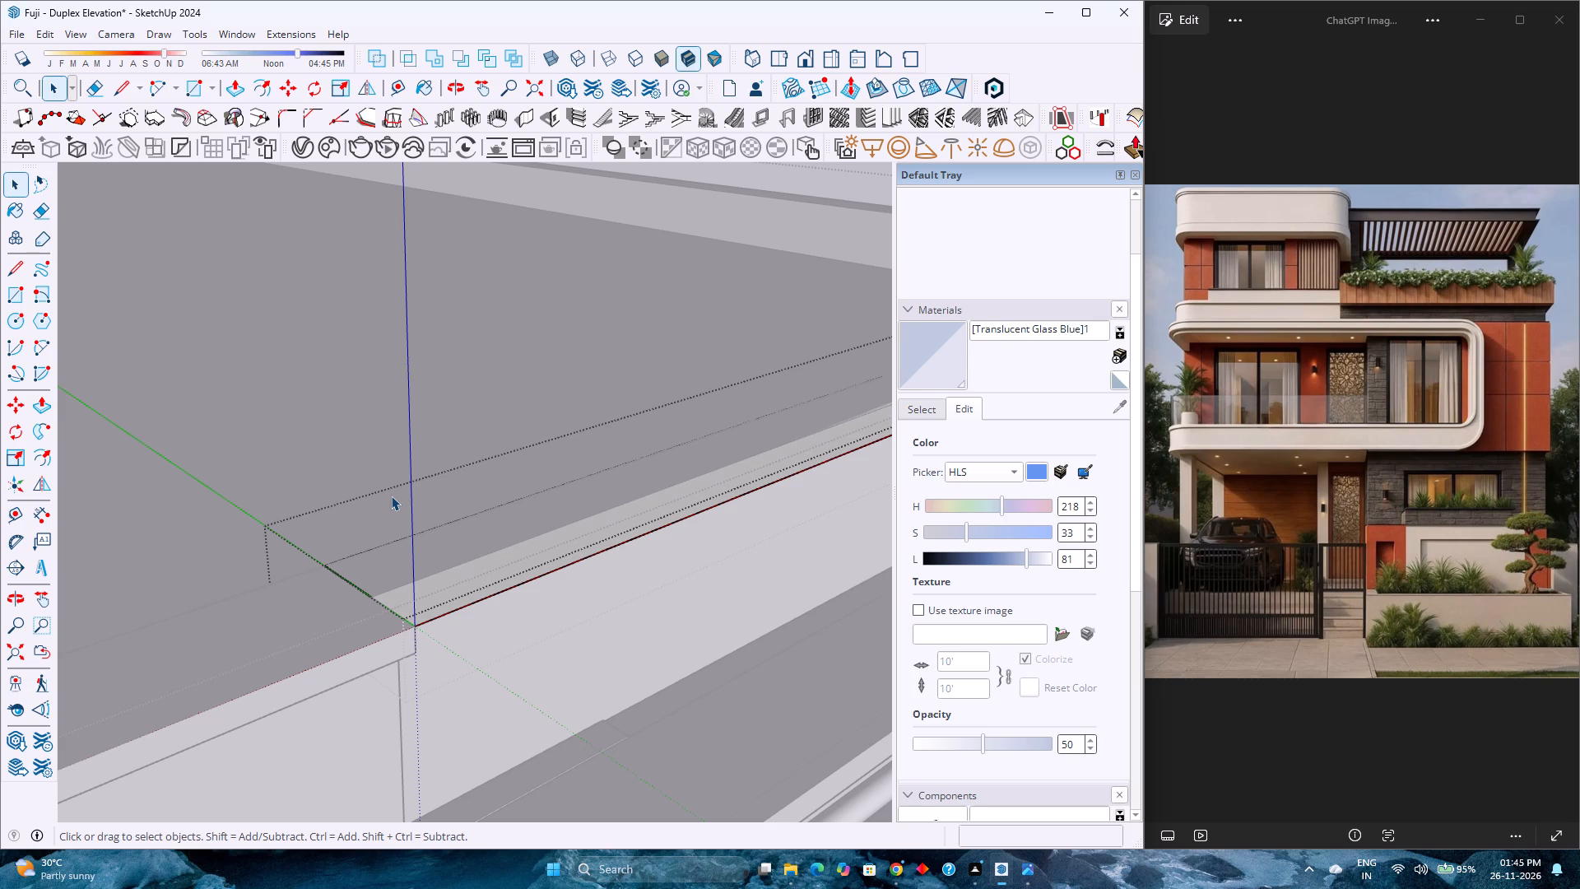
{"action": "scroll", "coordinate": [504, 566], "scroll_direction": "down", "scroll_amount": 2}
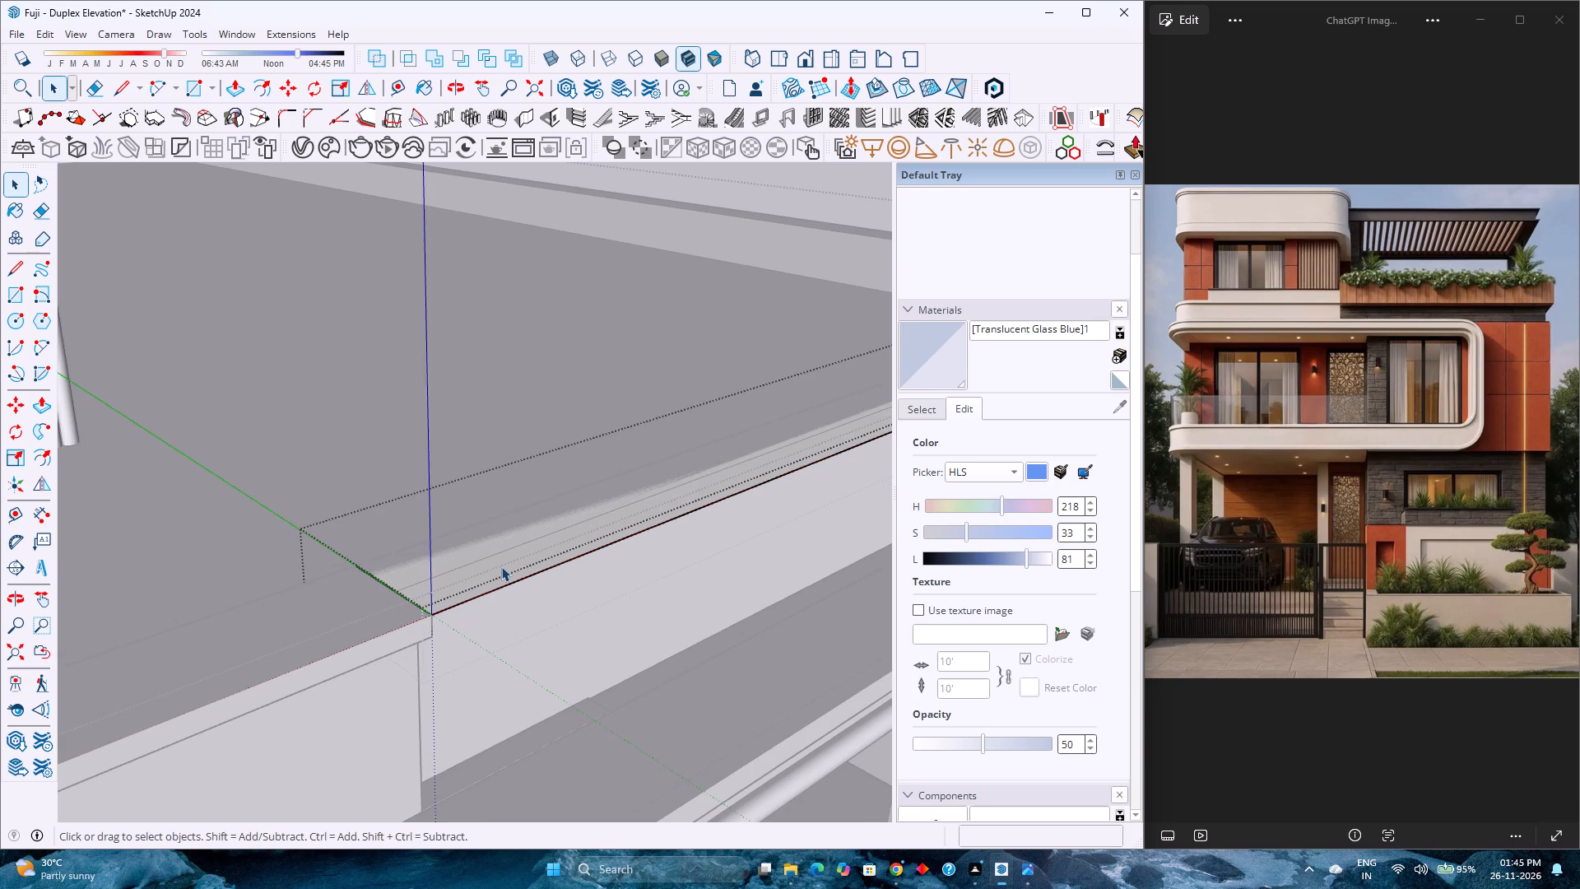
{"action": "key", "text": "p"}
{"action": "left_click", "coordinate": [485, 572]}
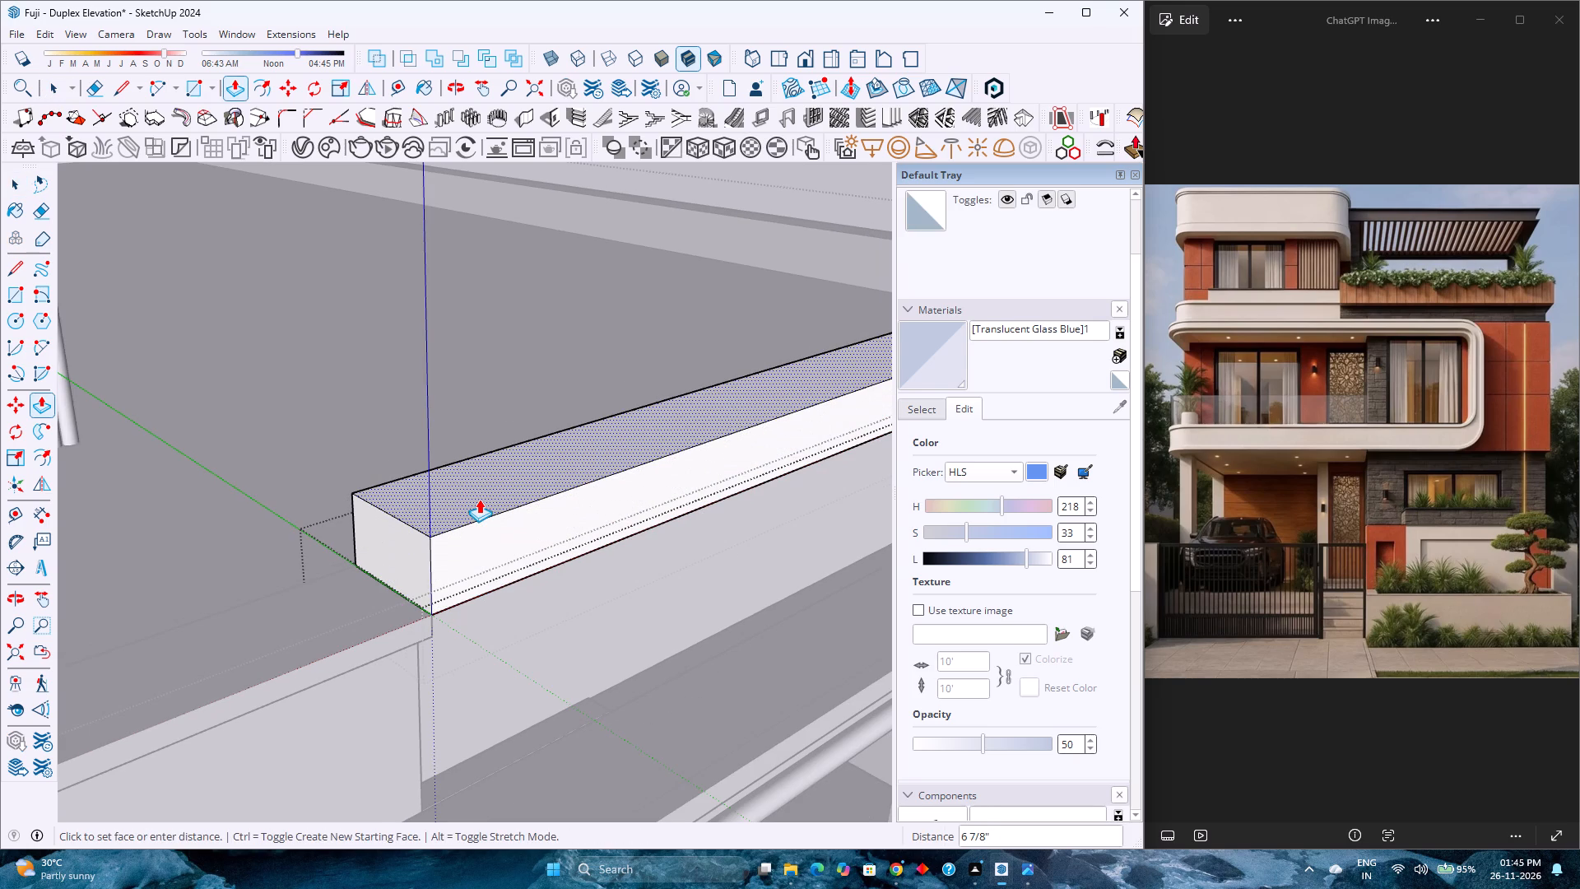
{"action": "type", "text": "1'6"}
{"action": "key", "text": "Return"}
{"action": "scroll", "coordinate": [495, 496], "scroll_direction": "down", "scroll_amount": 6}
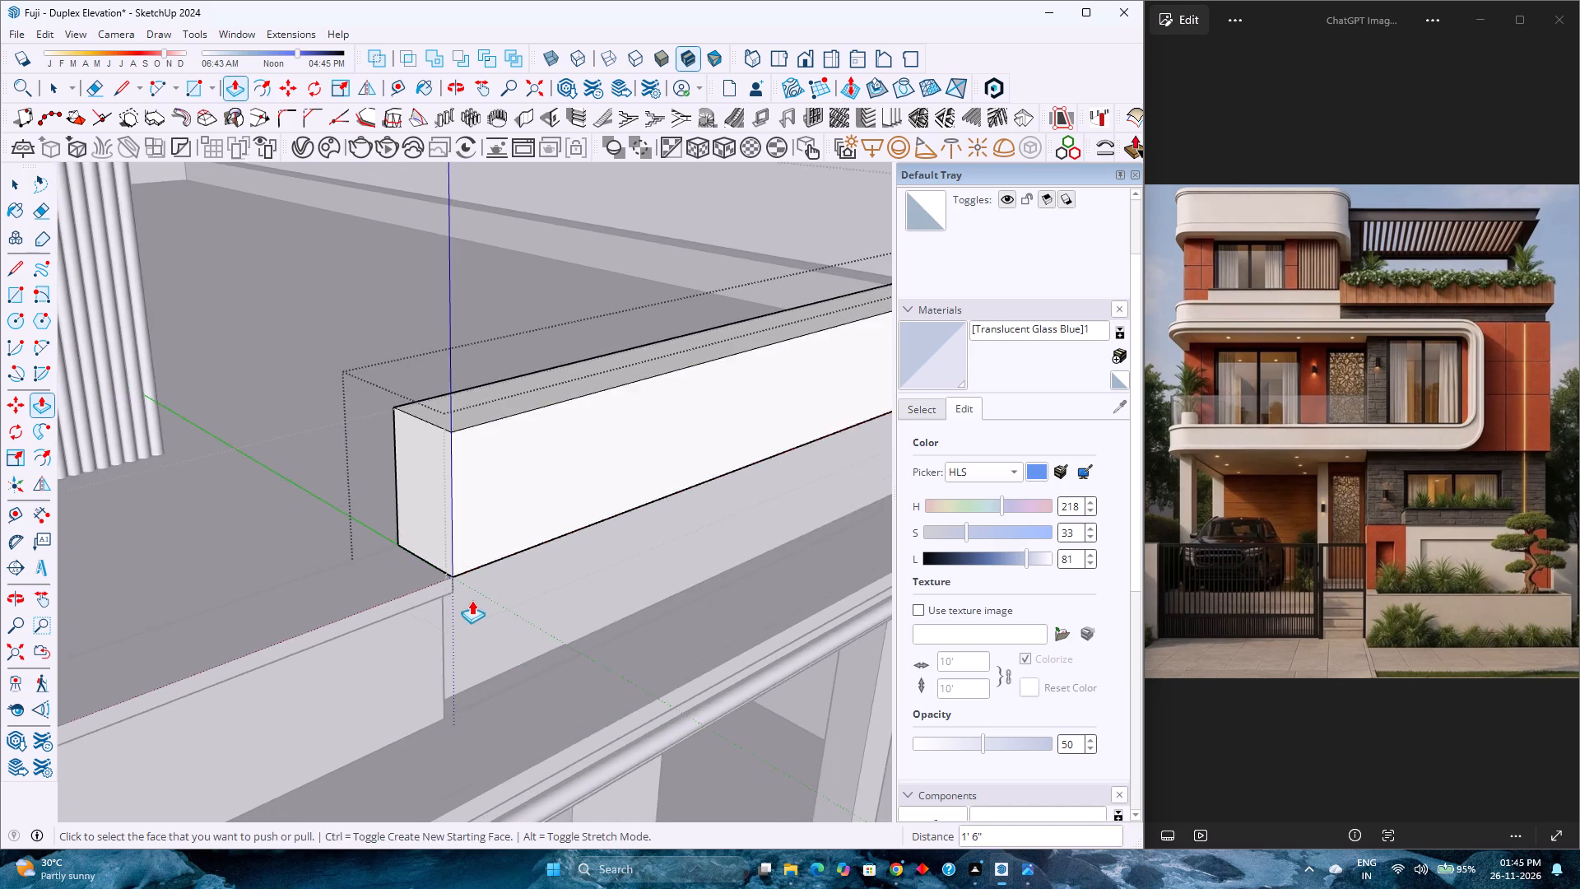
Pull the front face of the box on the parapet outward by 3".
{"action": "middle_click_drag", "start_coordinate": [442, 604], "coordinate": [221, 359]}
{"action": "scroll", "coordinate": [405, 460], "scroll_direction": "down", "scroll_amount": 4}
{"action": "middle_click_drag", "start_coordinate": [492, 512], "coordinate": [370, 579]}
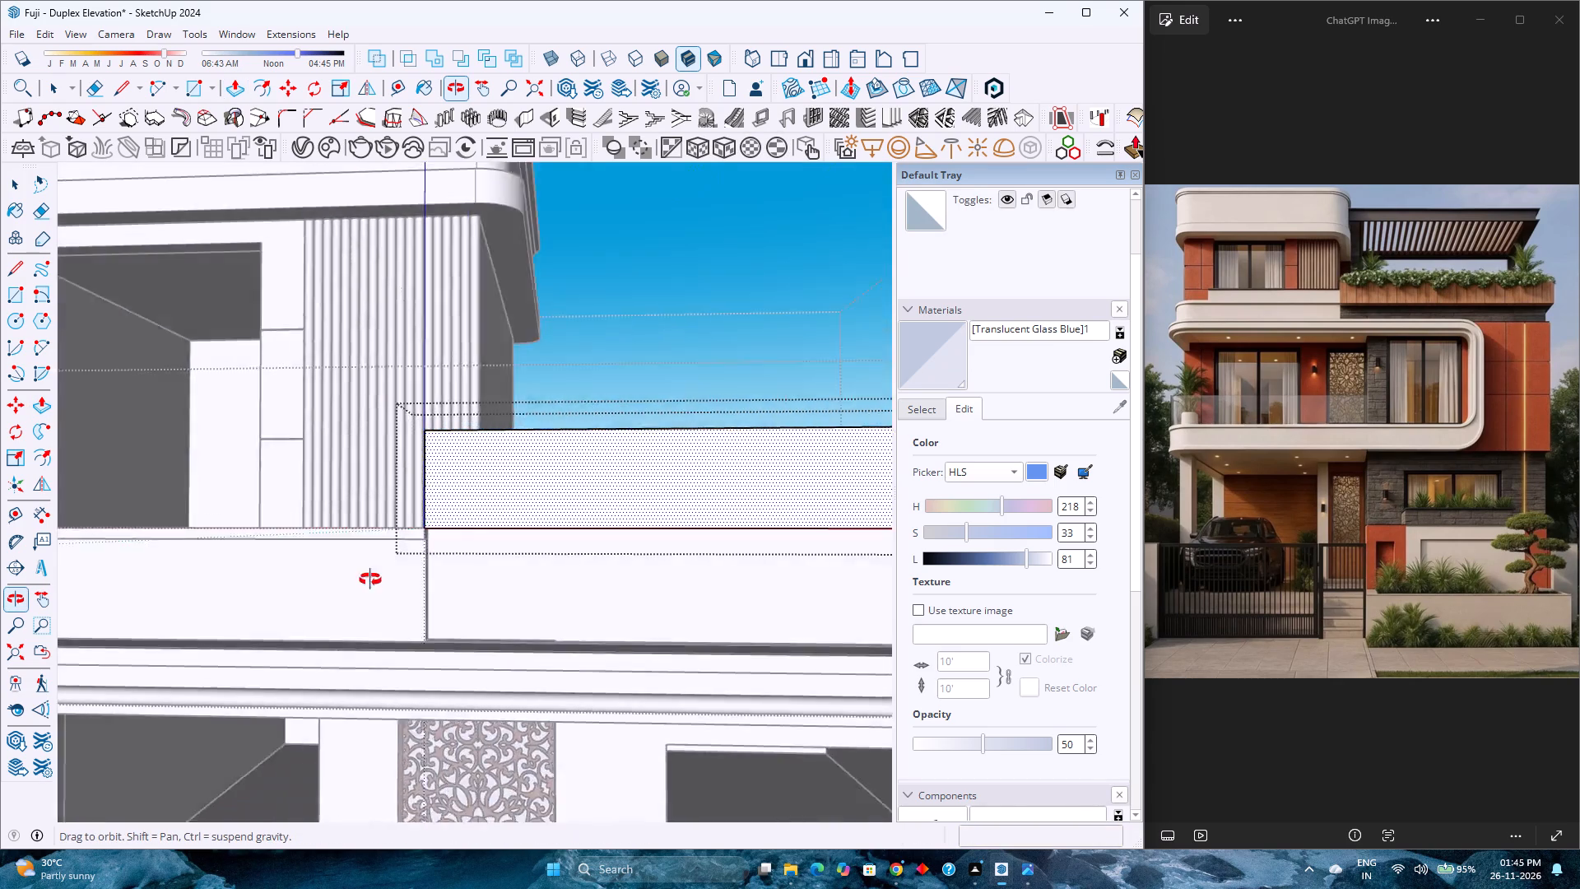
{"action": "middle_click_drag", "start_coordinate": [370, 579], "coordinate": [532, 617]}
{"action": "middle_click", "coordinate": [532, 617]}
{"action": "scroll", "coordinate": [455, 434], "scroll_direction": "up", "scroll_amount": 3}
{"action": "middle_click_drag", "start_coordinate": [455, 434], "coordinate": [860, 593]}
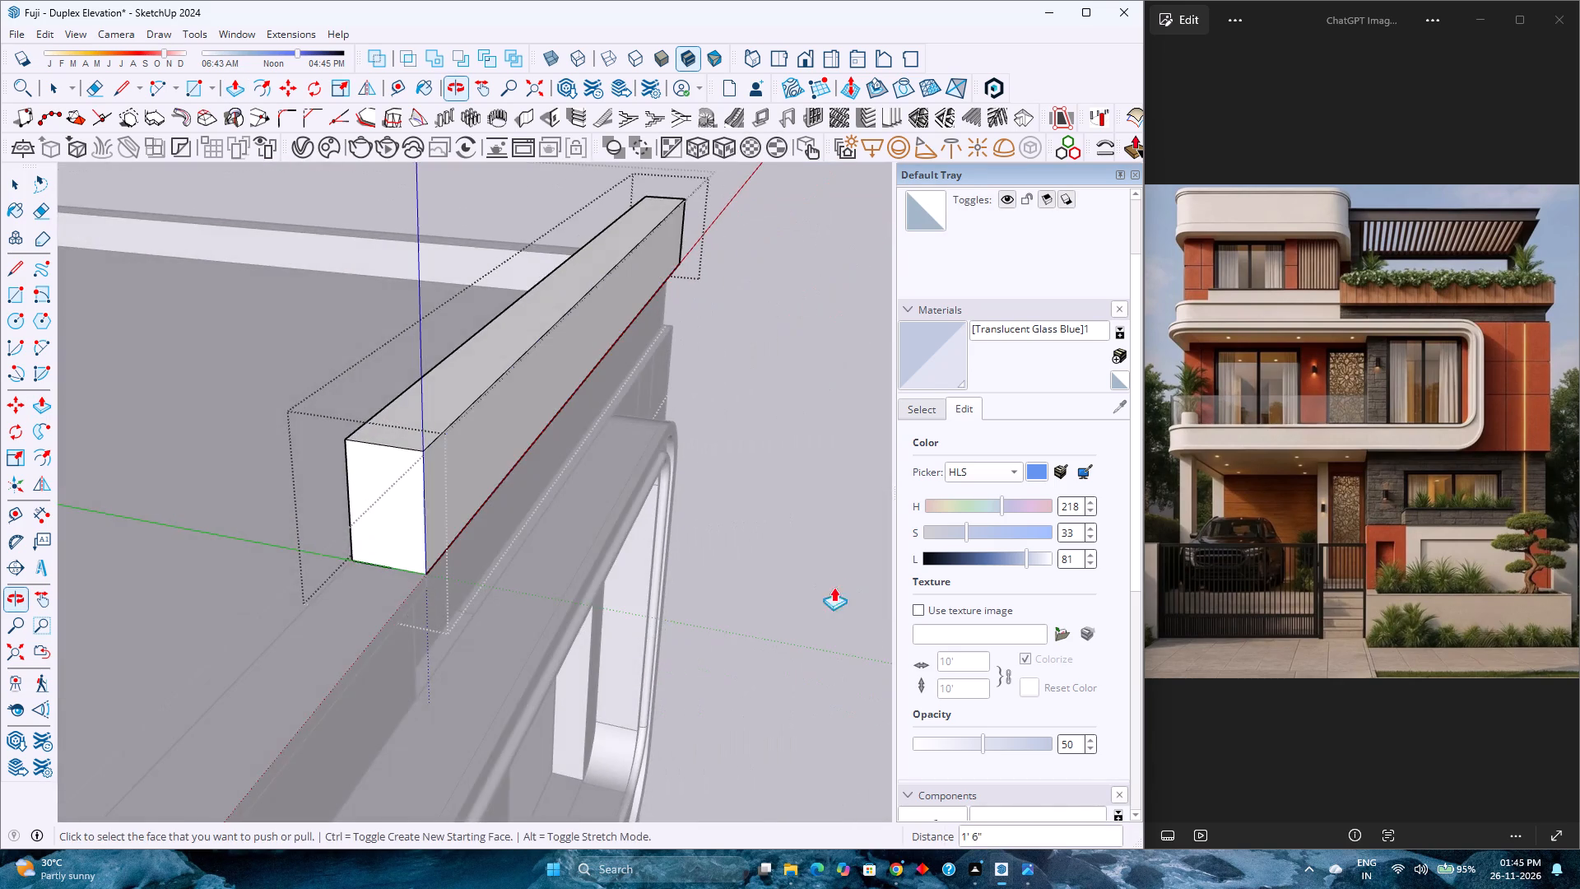
{"action": "scroll", "coordinate": [565, 564], "scroll_direction": "up", "scroll_amount": 4}
{"action": "middle_click_drag", "start_coordinate": [548, 558], "coordinate": [524, 514]}
{"action": "middle_click", "coordinate": [524, 514]}
{"action": "scroll", "coordinate": [524, 514], "scroll_direction": "down", "scroll_amount": 5}
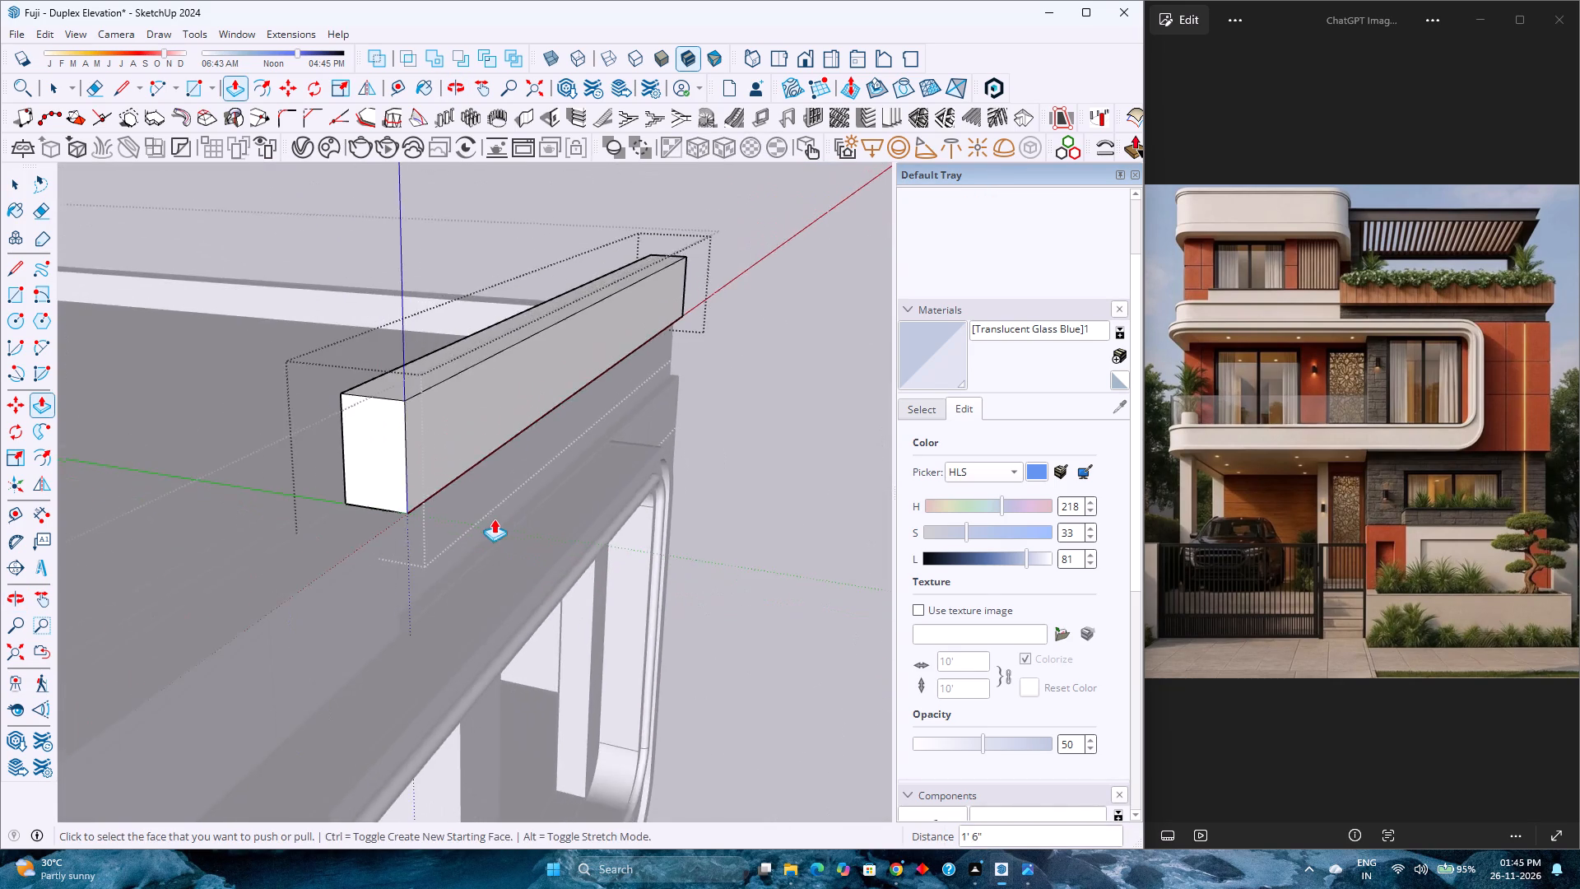
{"action": "middle_click_drag", "start_coordinate": [490, 519], "coordinate": [327, 541]}
{"action": "scroll", "coordinate": [347, 483], "scroll_direction": "up", "scroll_amount": 4}
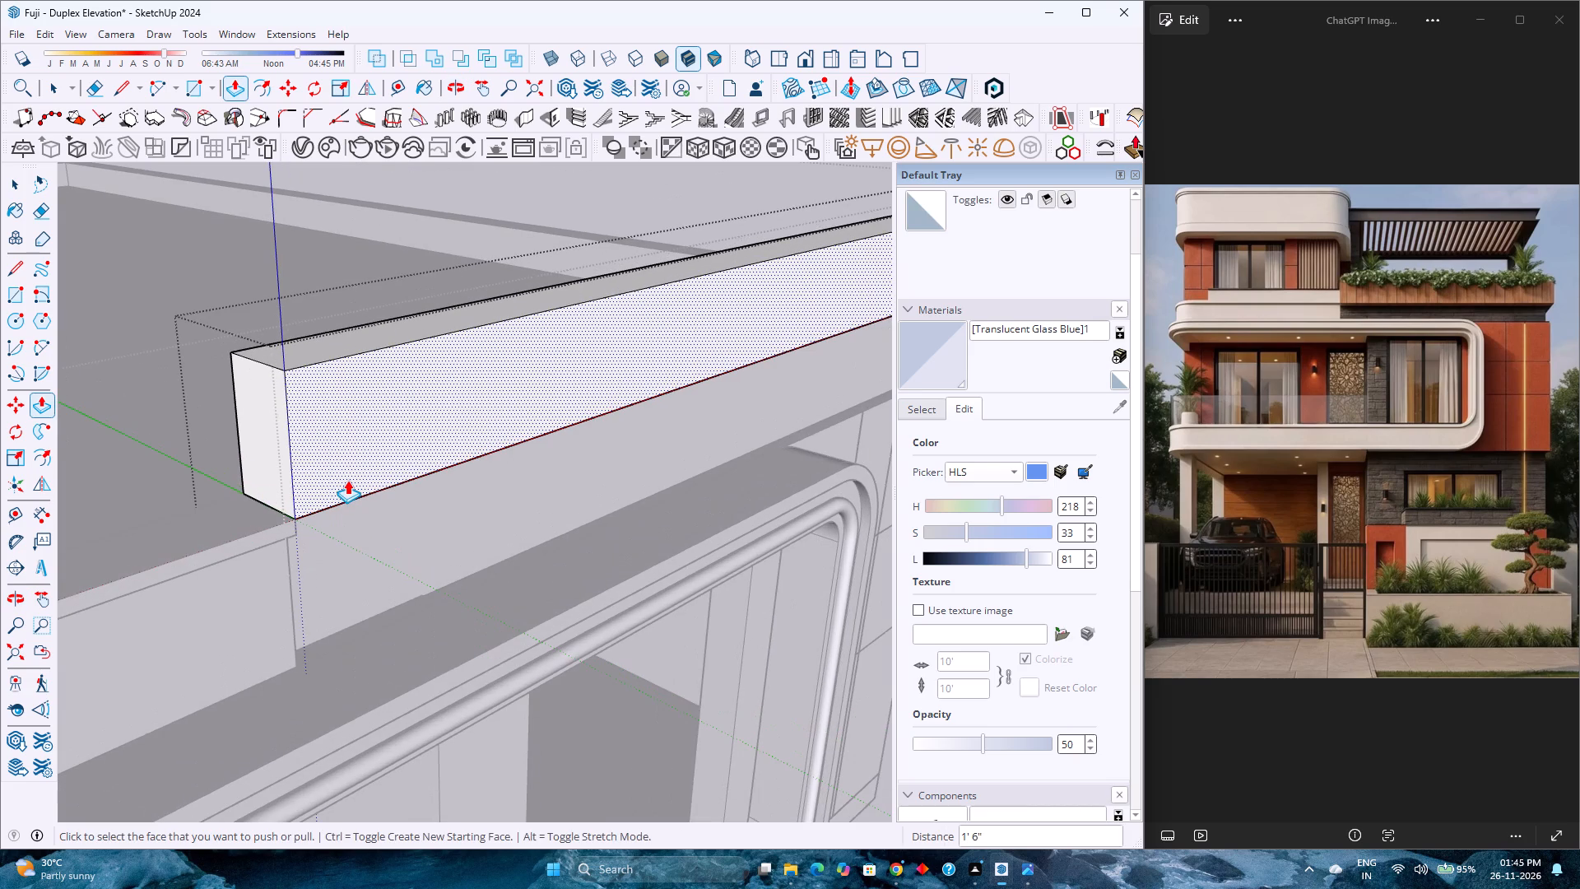
{"action": "left_click", "coordinate": [347, 480]}
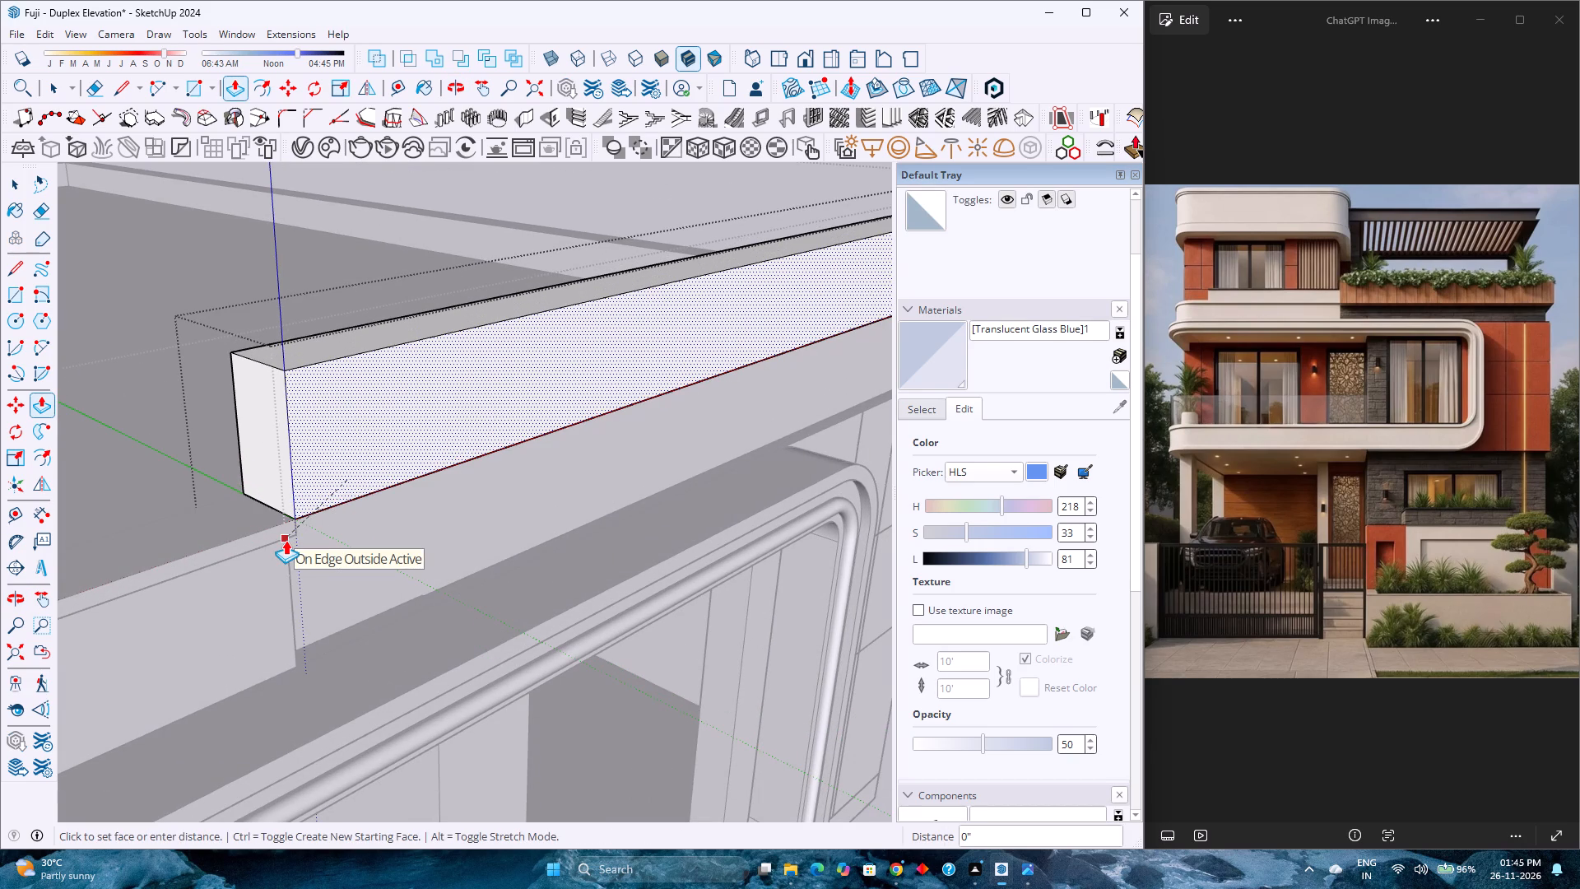
{"action": "key", "text": "3"}
{"action": "key", "text": "Return"}
Place a guide line 3' above the roof-side base edge of the front parapet.
{"action": "scroll", "coordinate": [313, 468], "scroll_direction": "down", "scroll_amount": 2}
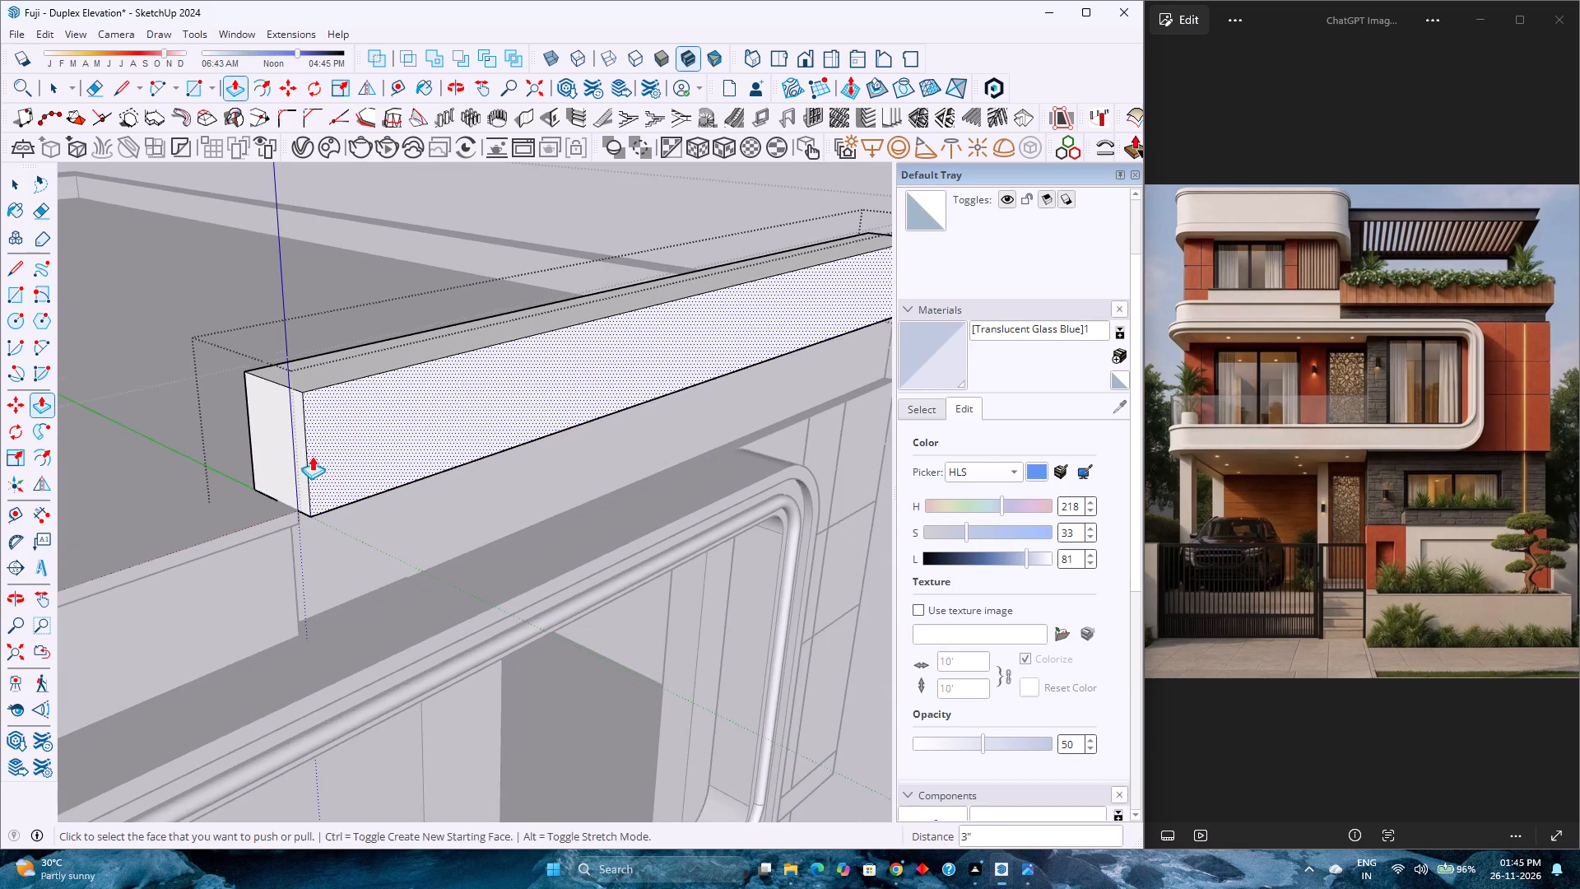
{"action": "middle_click_drag", "start_coordinate": [300, 461], "coordinate": [622, 362]}
{"action": "middle_click", "coordinate": [622, 362]}
{"action": "scroll", "coordinate": [154, 422], "scroll_direction": "up", "scroll_amount": 4}
{"action": "middle_click_drag", "start_coordinate": [167, 437], "coordinate": [274, 410]}
{"action": "middle_click", "coordinate": [274, 410]}
{"action": "scroll", "coordinate": [276, 410], "scroll_direction": "down", "scroll_amount": 6}
{"action": "middle_click_drag", "start_coordinate": [407, 459], "coordinate": [30, 462]}
{"action": "middle_click", "coordinate": [30, 462]}
{"action": "scroll", "coordinate": [354, 495], "scroll_direction": "down", "scroll_amount": 3}
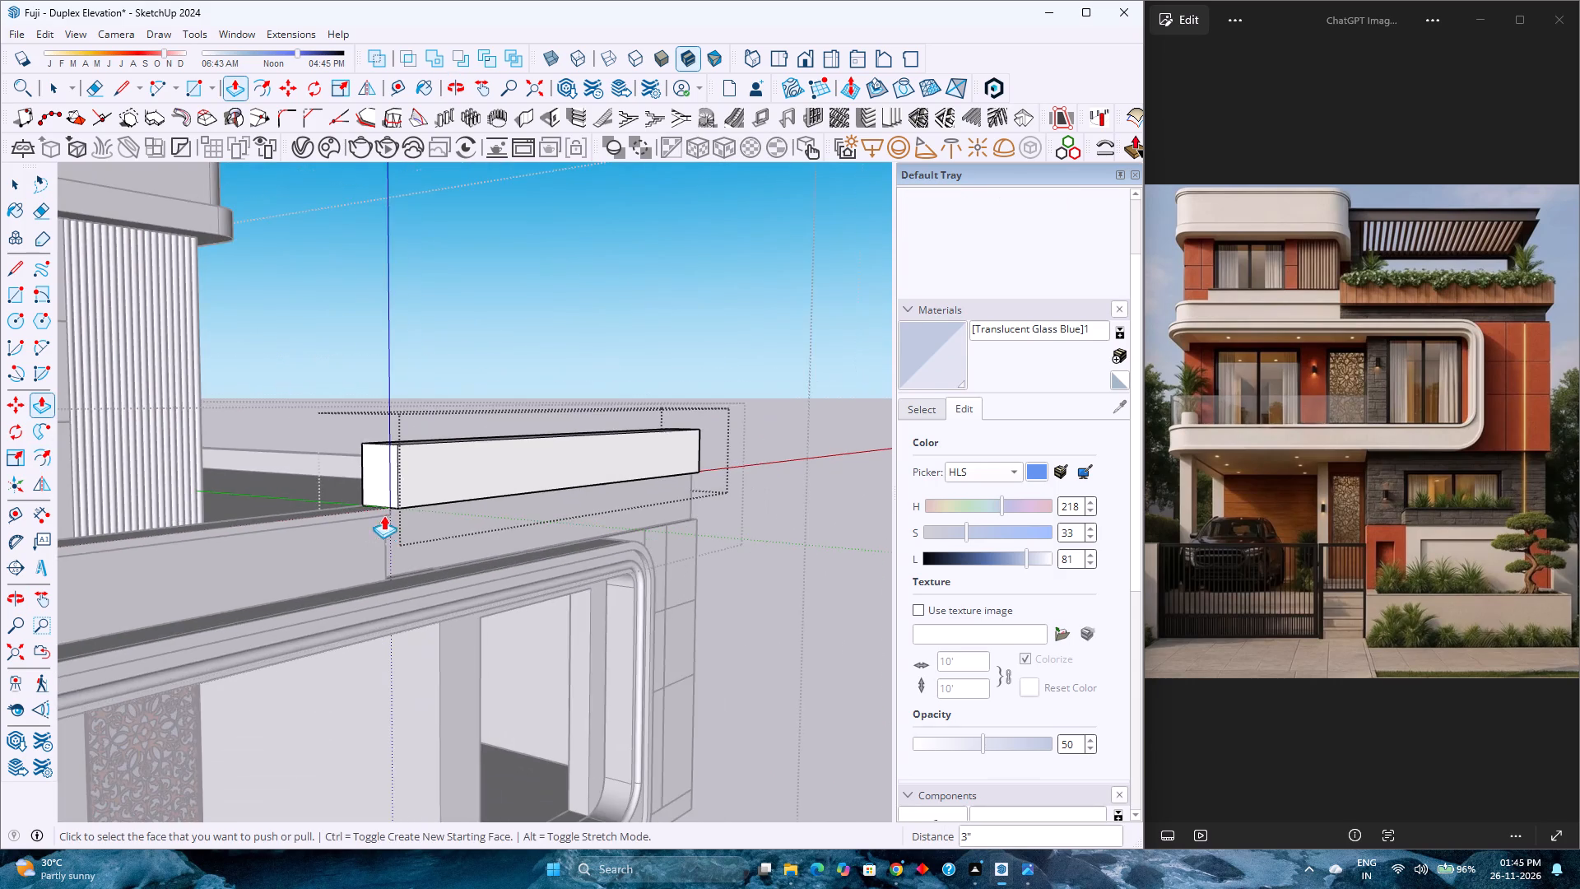
{"action": "middle_click_drag", "start_coordinate": [481, 521], "coordinate": [843, 593]}
{"action": "middle_click", "coordinate": [843, 593]}
{"action": "middle_click", "coordinate": [843, 593]}
{"action": "scroll", "coordinate": [225, 519], "scroll_direction": "up", "scroll_amount": 5}
{"action": "middle_click_drag", "start_coordinate": [221, 522], "coordinate": [387, 505]}
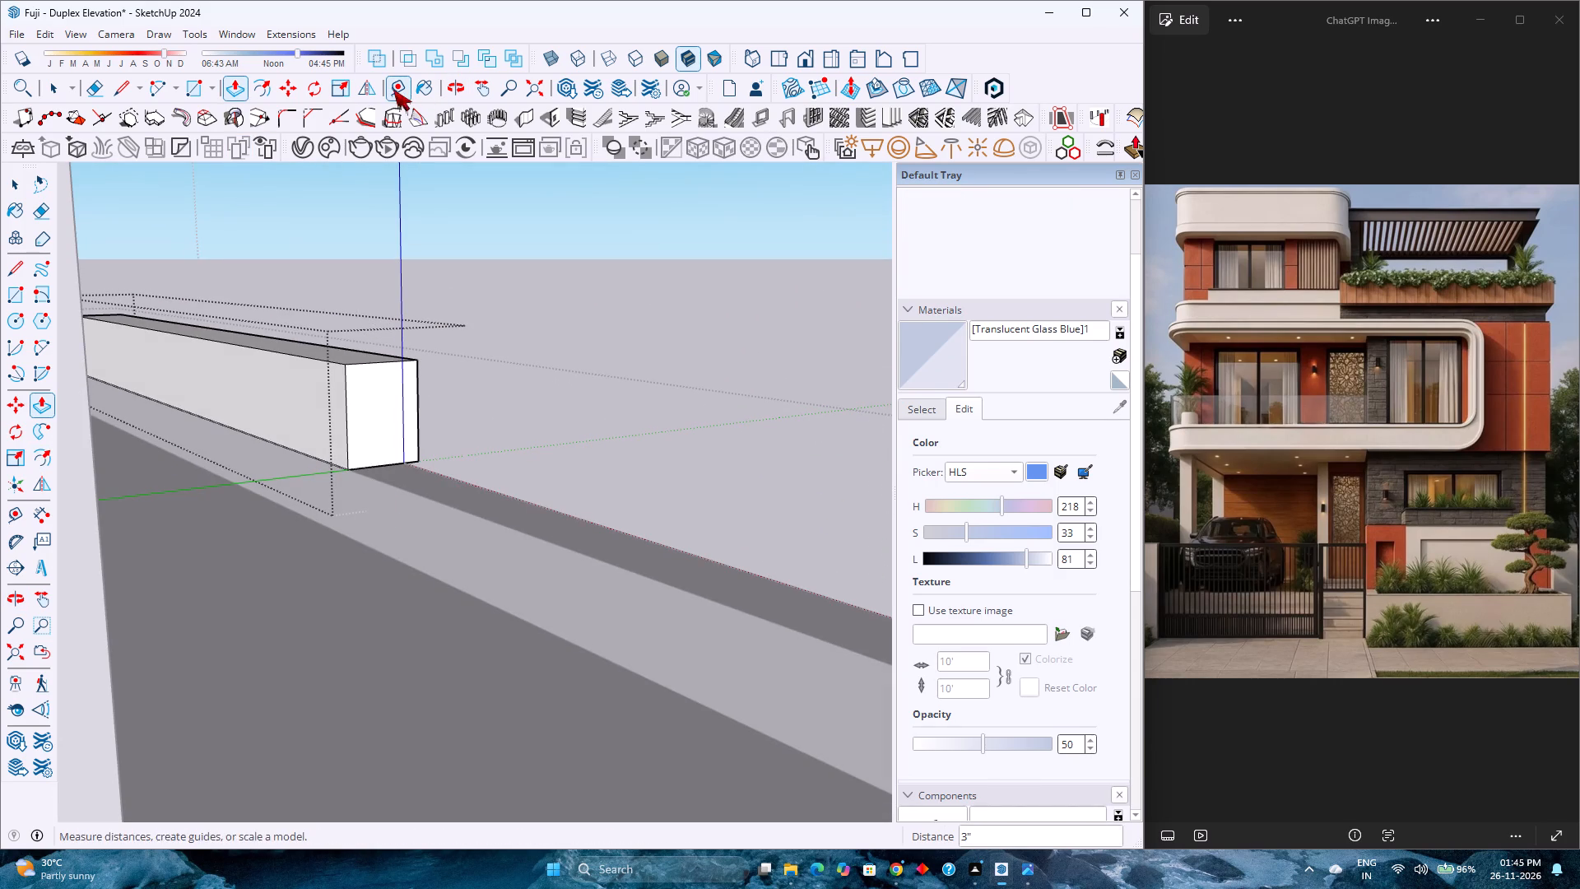
{"action": "left_click", "coordinate": [393, 90]}
{"action": "left_click", "coordinate": [357, 537]}
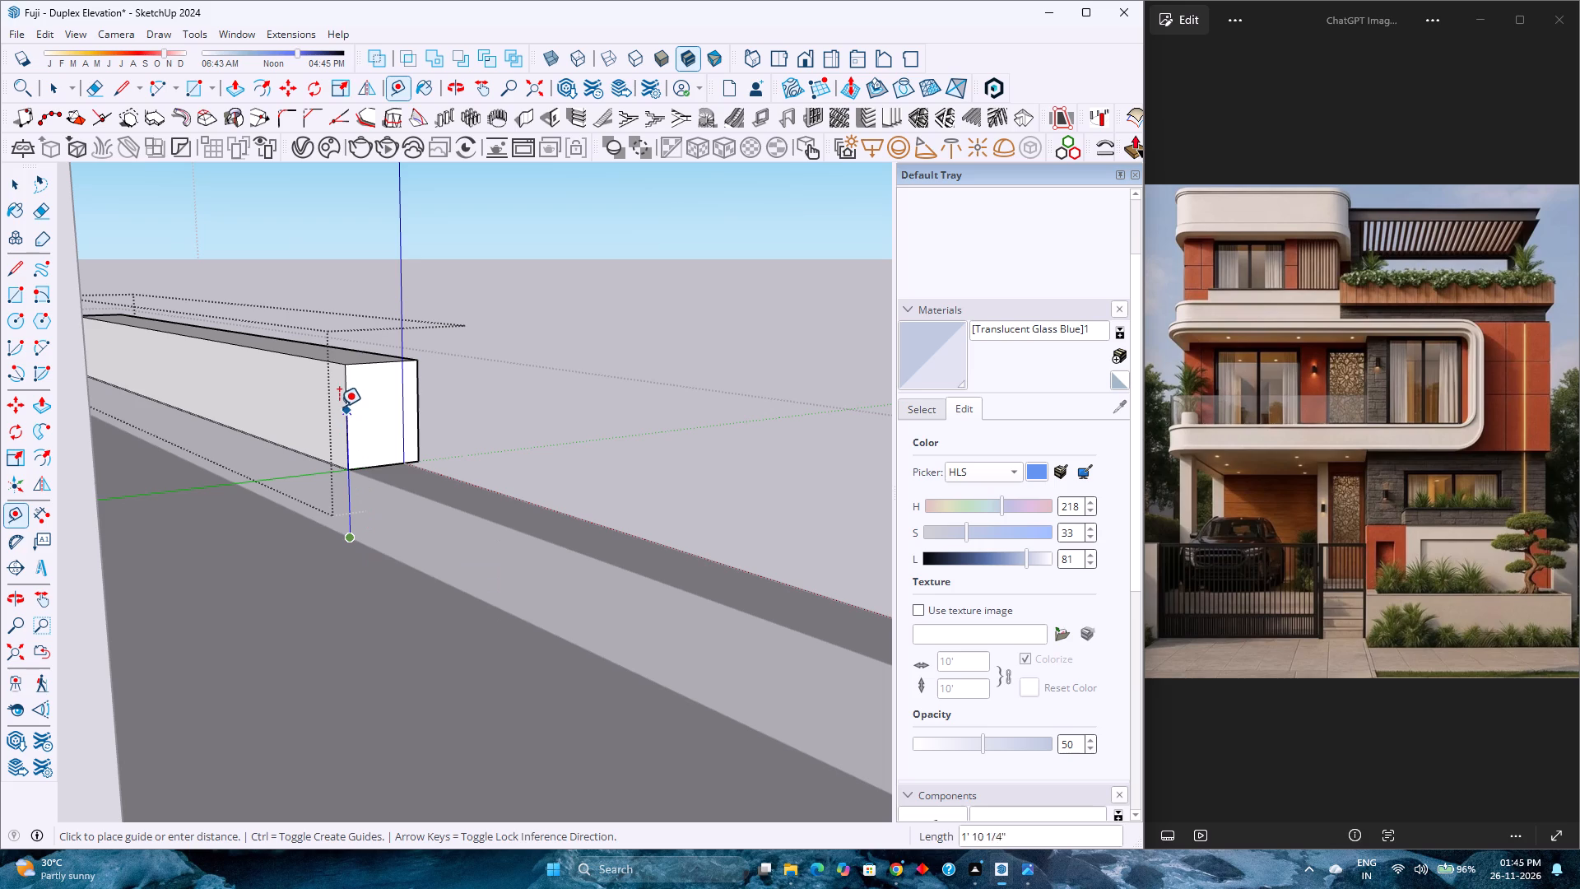
{"action": "key", "text": "Escape"}
{"action": "left_click", "coordinate": [281, 500]}
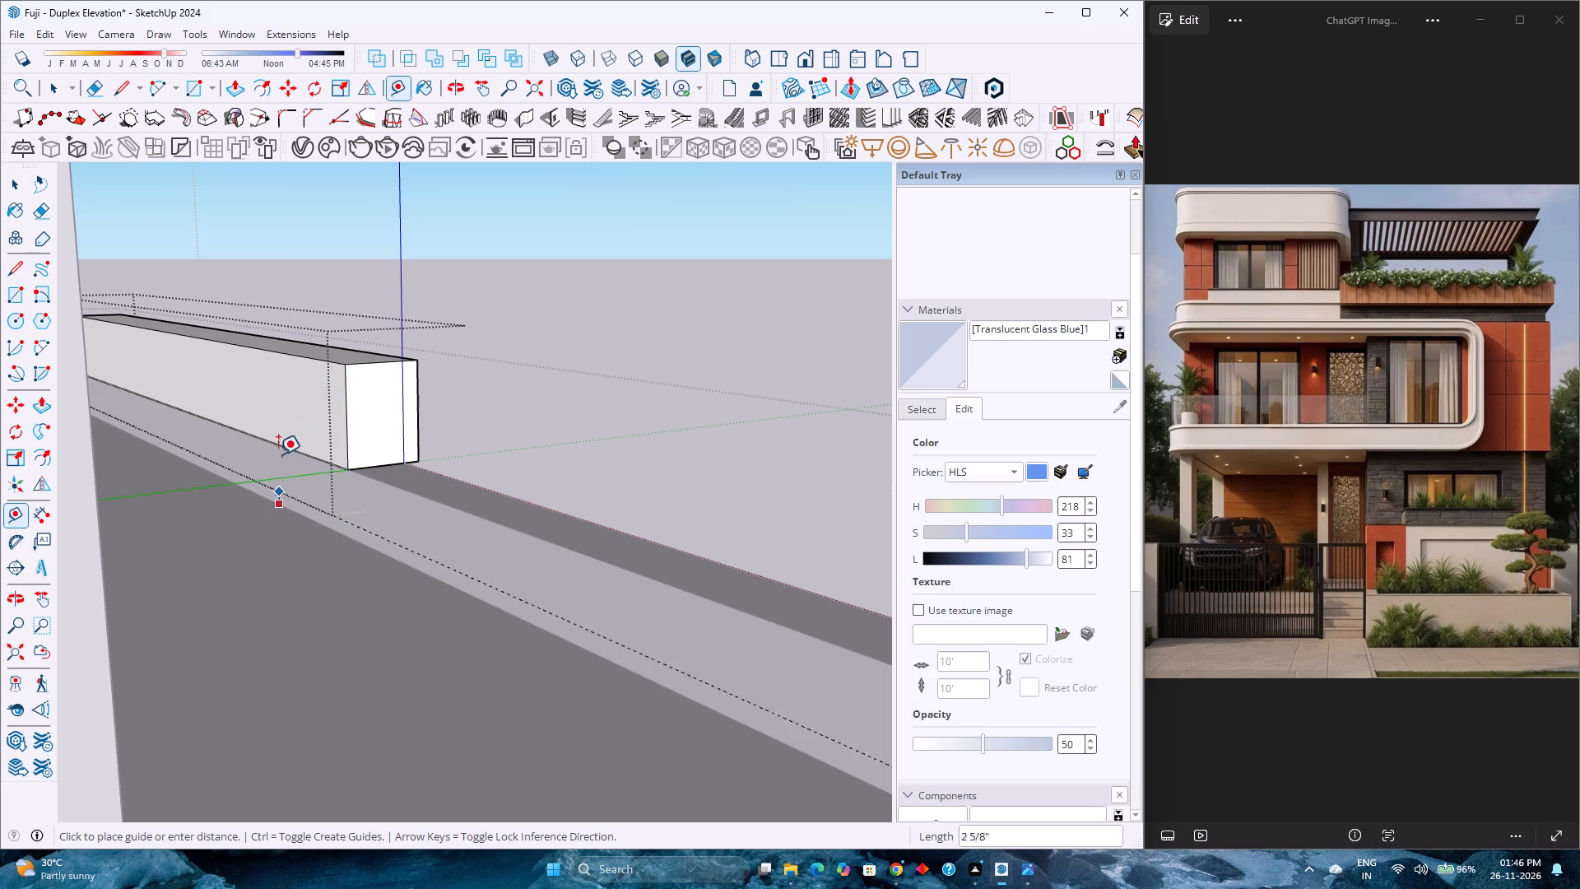
{"action": "type", "text": "3'"}
{"action": "key", "text": "Return"}
Set the parapet guide's offset to 2' 10".
{"action": "middle_click_drag", "start_coordinate": [444, 444], "coordinate": [0, 416]}
{"action": "scroll", "coordinate": [449, 379], "scroll_direction": "up", "scroll_amount": 3}
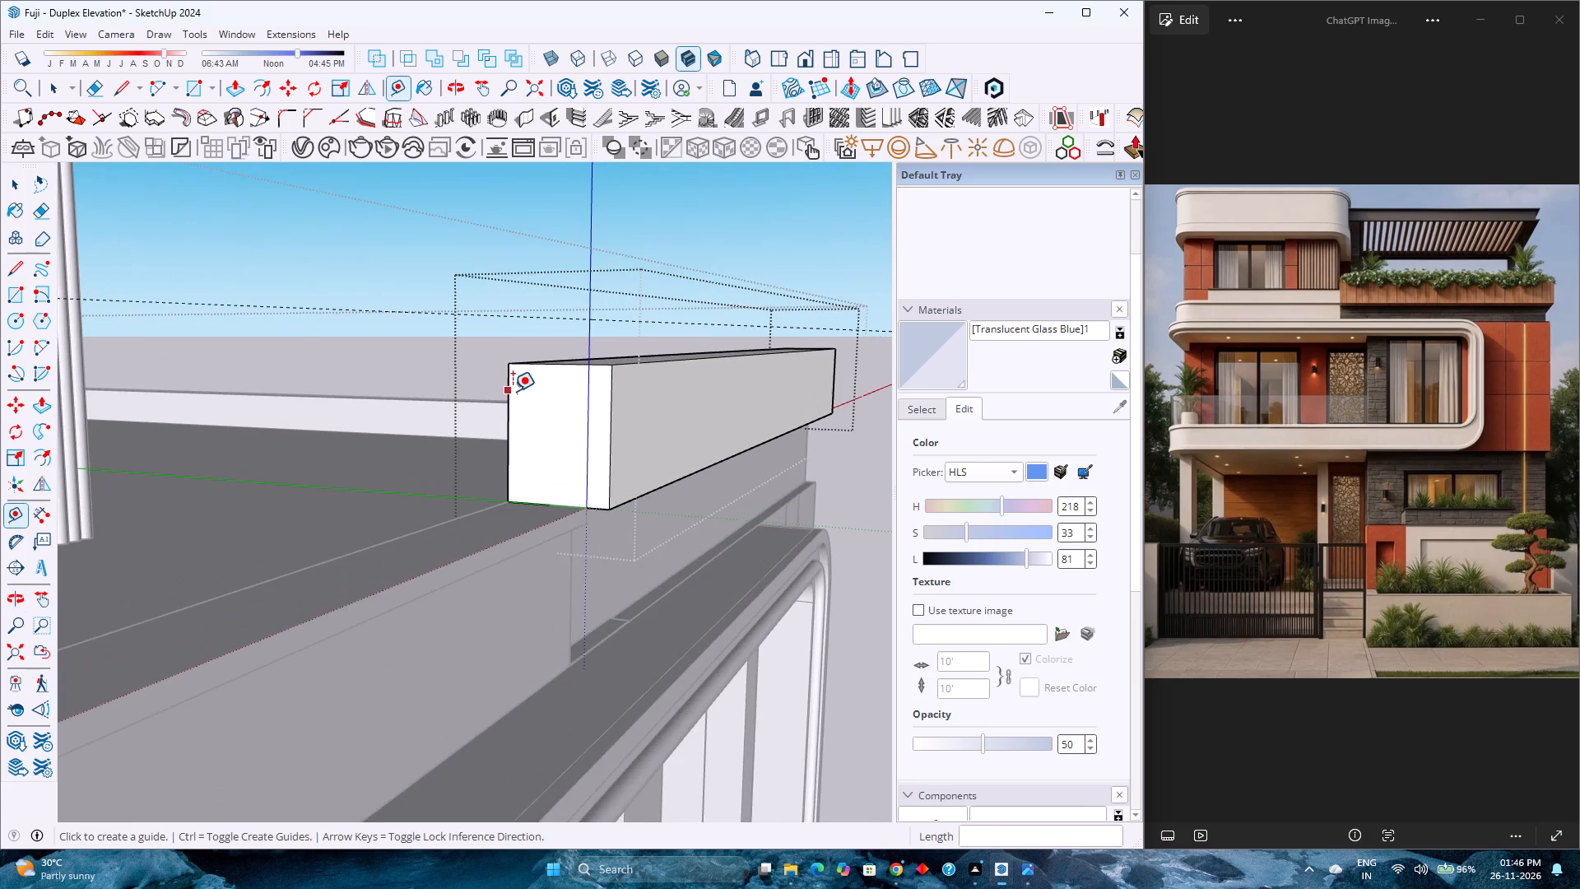
{"action": "middle_click_drag", "start_coordinate": [531, 413], "coordinate": [314, 447]}
{"action": "middle_click", "coordinate": [314, 447]}
{"action": "scroll", "coordinate": [357, 450], "scroll_direction": "down", "scroll_amount": 2}
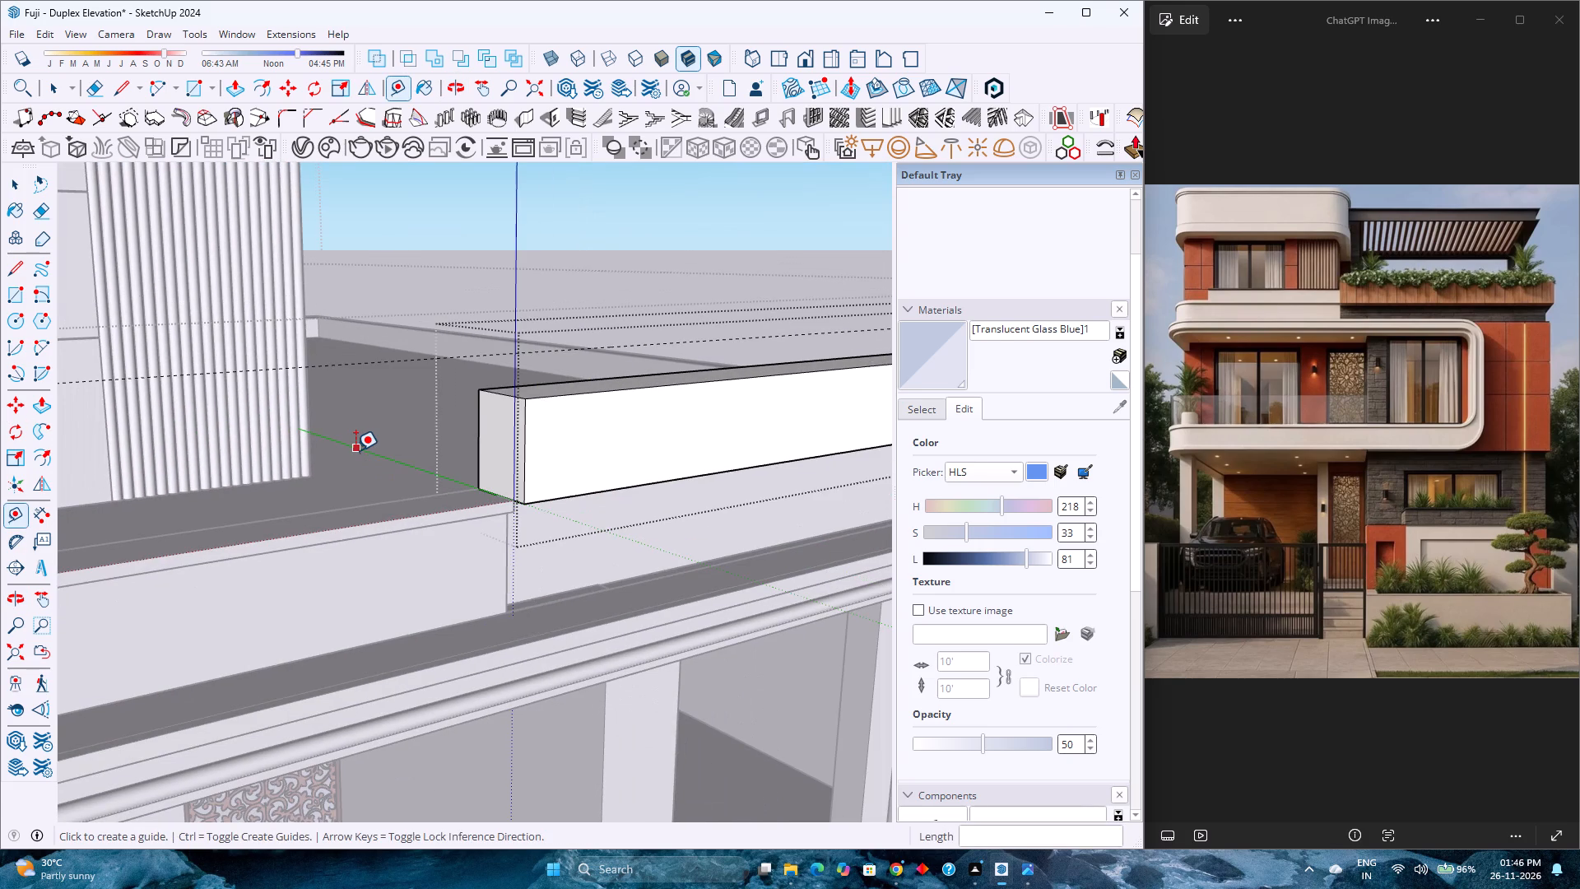
{"action": "key", "text": "2"}
{"action": "key", "text": "apostrophe"}
{"action": "key", "text": "1"}
{"action": "key", "text": "0"}
{"action": "key", "text": "Return"}
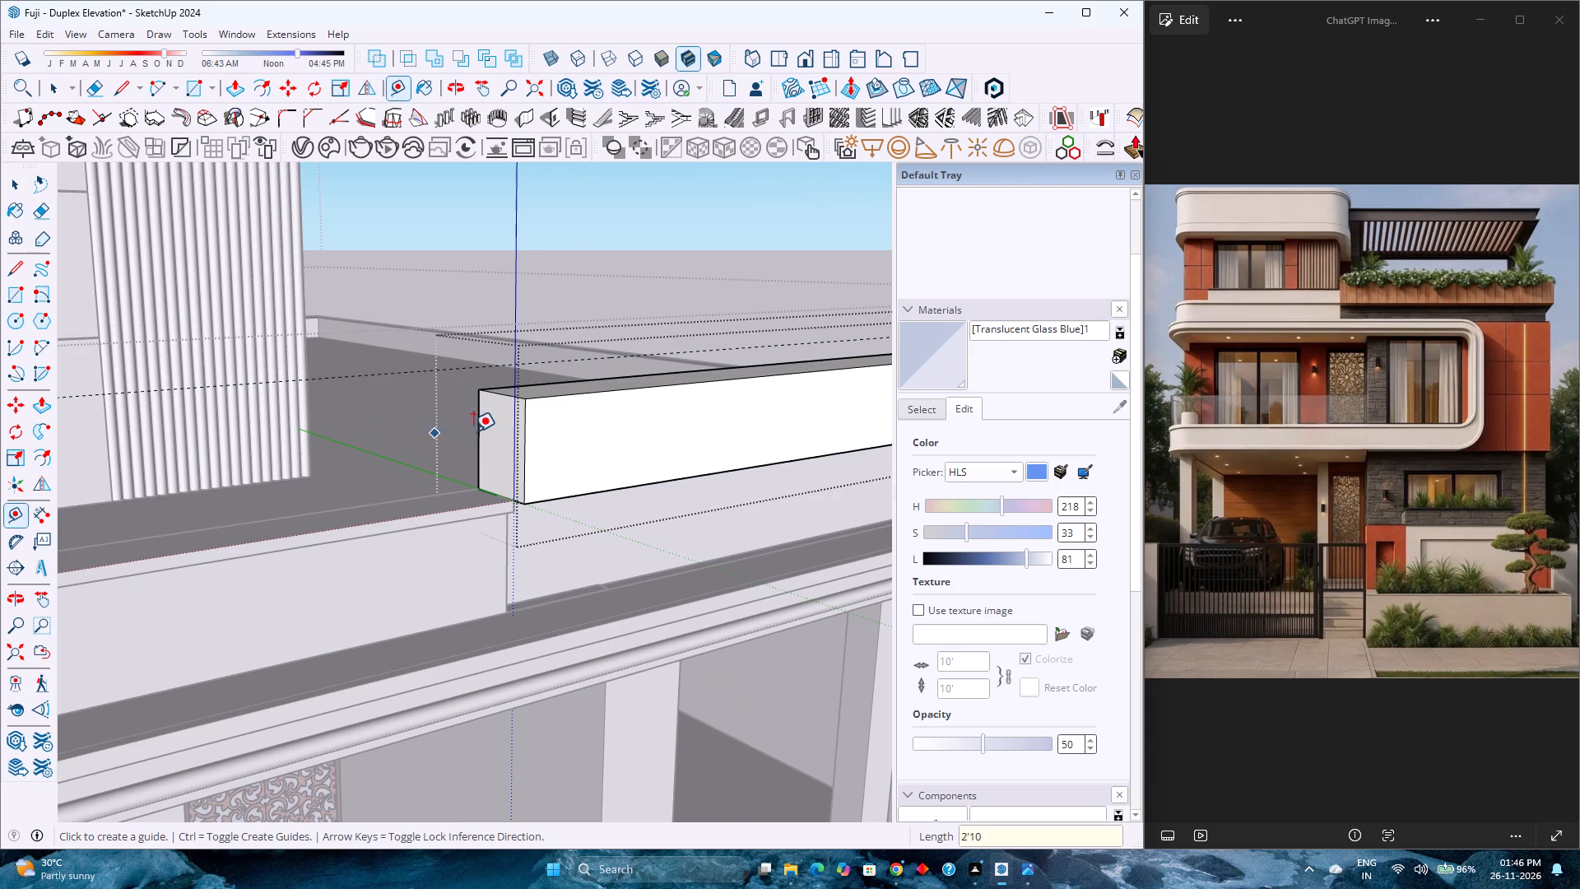
Pull the box's top face up 4" to meet the guide line.
{"action": "key", "text": "p"}
{"action": "scroll", "coordinate": [537, 391], "scroll_direction": "up", "scroll_amount": 3}
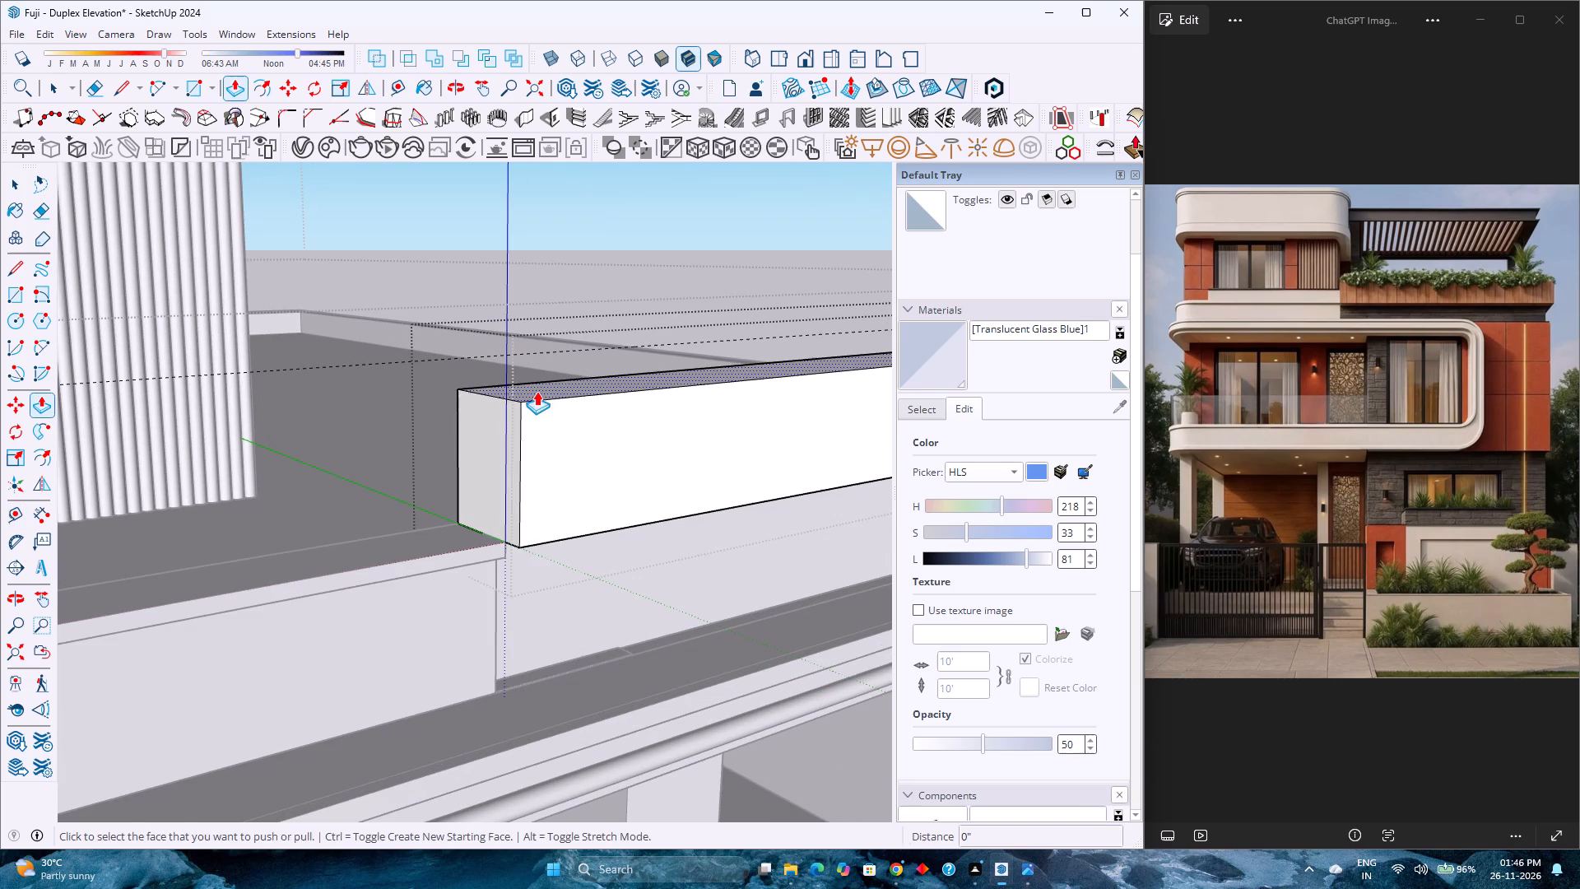
{"action": "left_click", "coordinate": [537, 391]}
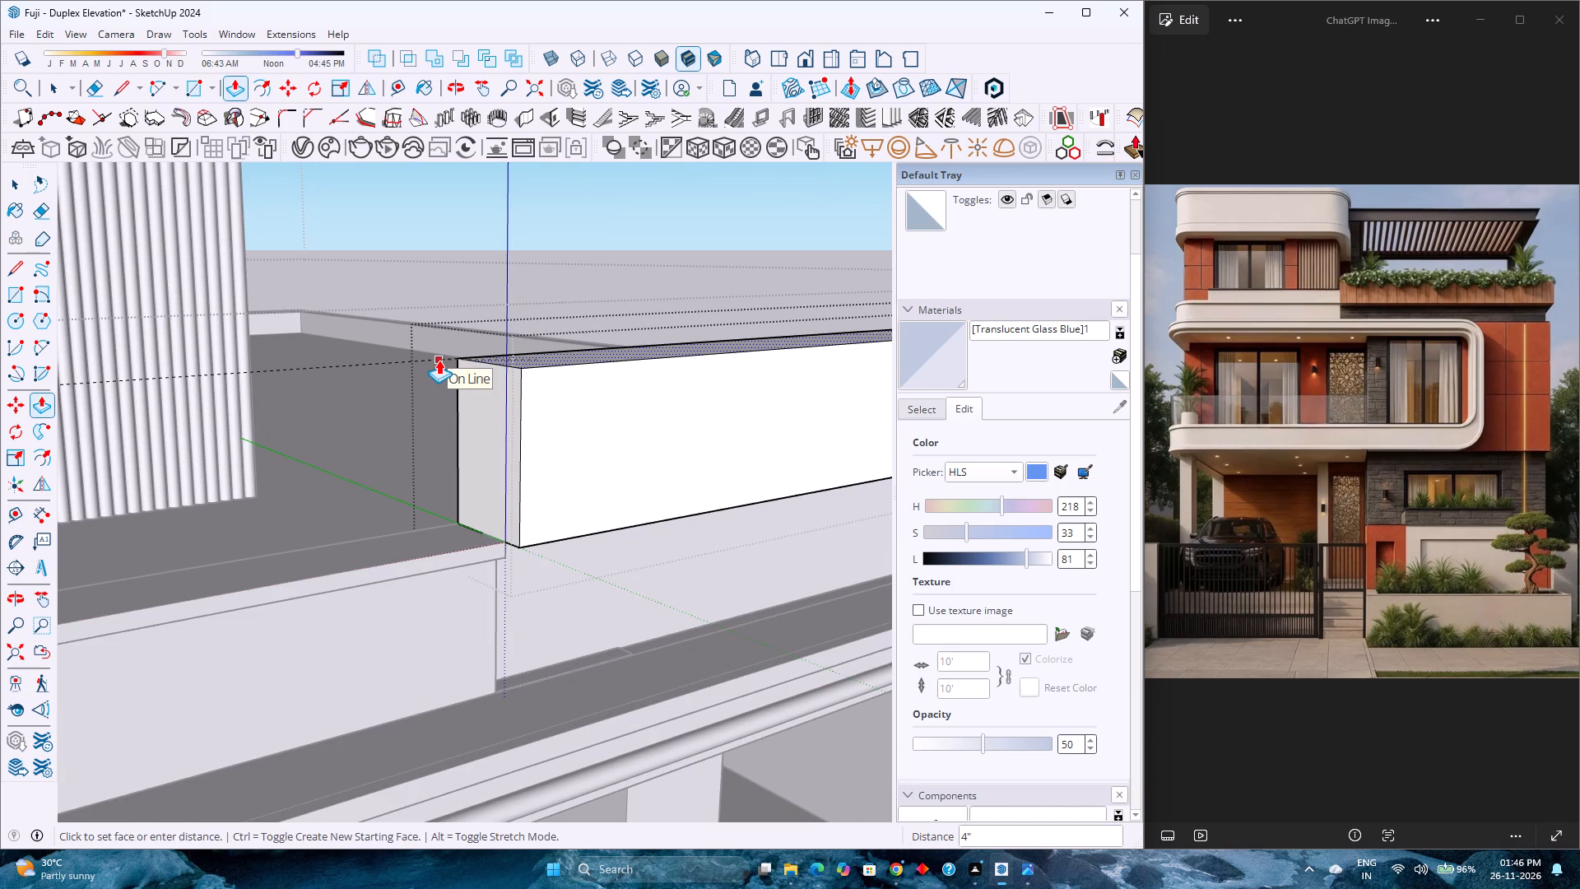
{"action": "left_click", "coordinate": [439, 360]}
Pull the box's front face outward another 2".
{"action": "middle_click_drag", "start_coordinate": [510, 398], "coordinate": [760, 437]}
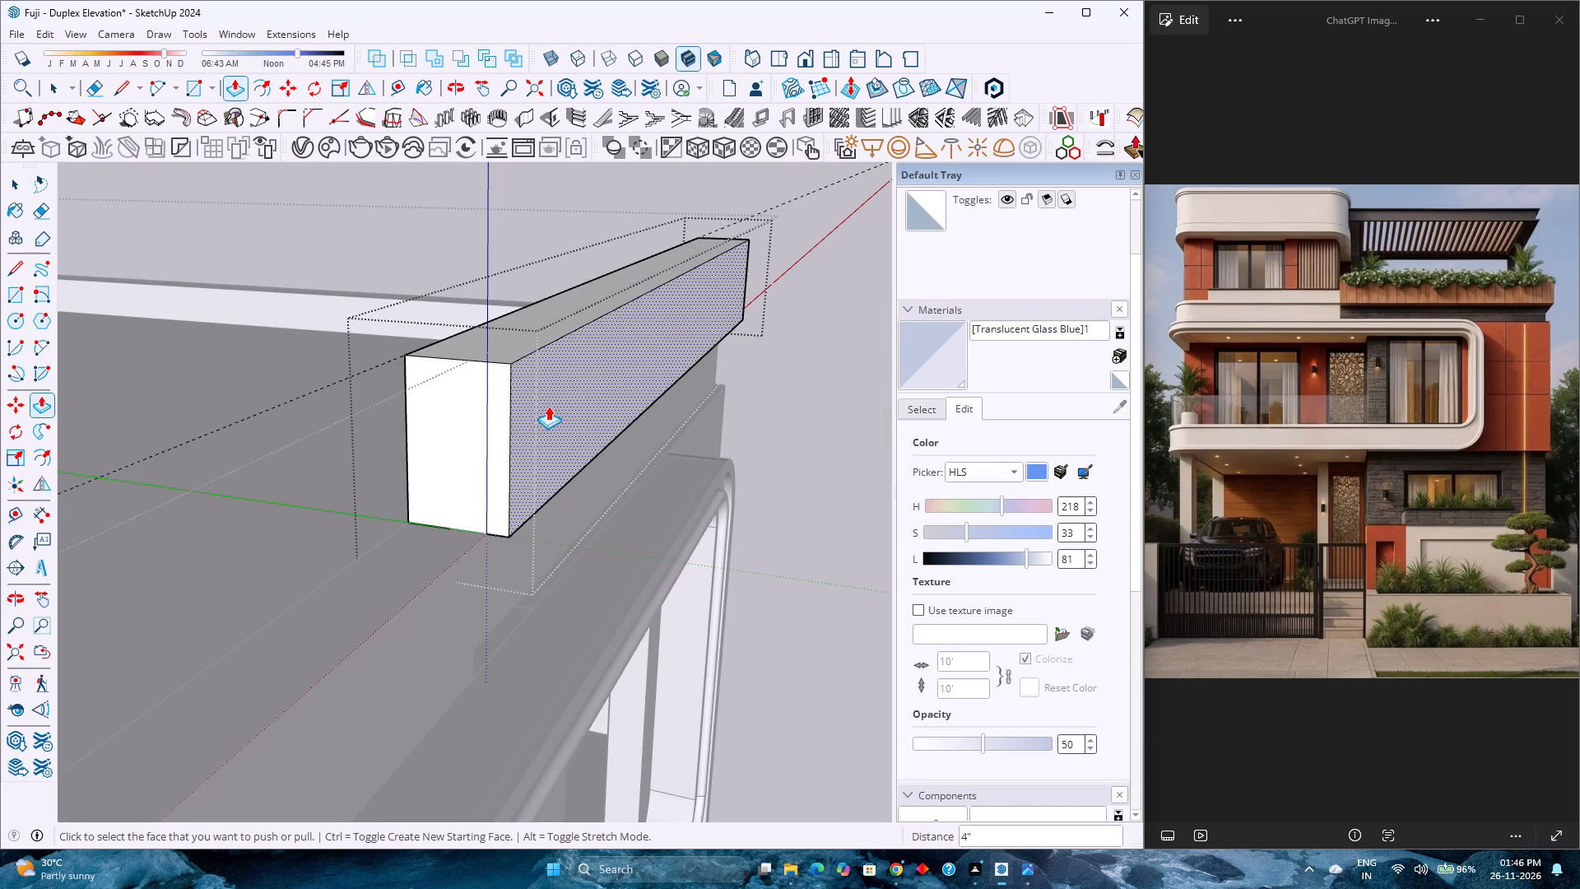
{"action": "scroll", "coordinate": [513, 486], "scroll_direction": "up", "scroll_amount": 5}
{"action": "middle_click_drag", "start_coordinate": [519, 497], "coordinate": [414, 404]}
{"action": "scroll", "coordinate": [506, 439], "scroll_direction": "down", "scroll_amount": 2}
{"action": "scroll", "coordinate": [548, 440], "scroll_direction": "up", "scroll_amount": 4}
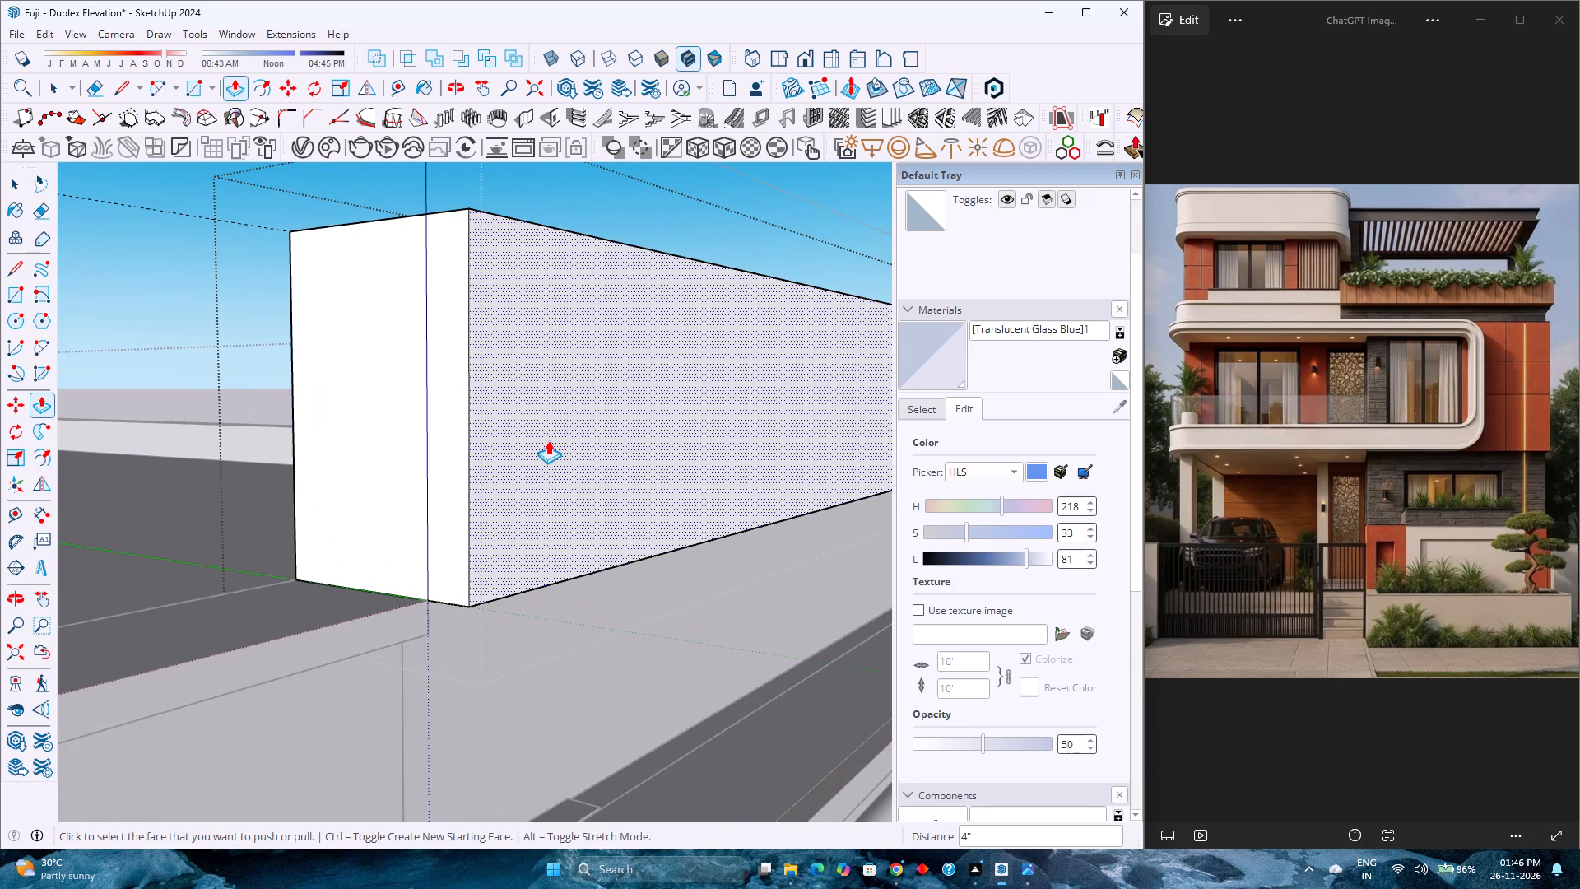
{"action": "scroll", "coordinate": [548, 440], "scroll_direction": "down", "scroll_amount": 2}
{"action": "scroll", "coordinate": [549, 441], "scroll_direction": "up", "scroll_amount": 3}
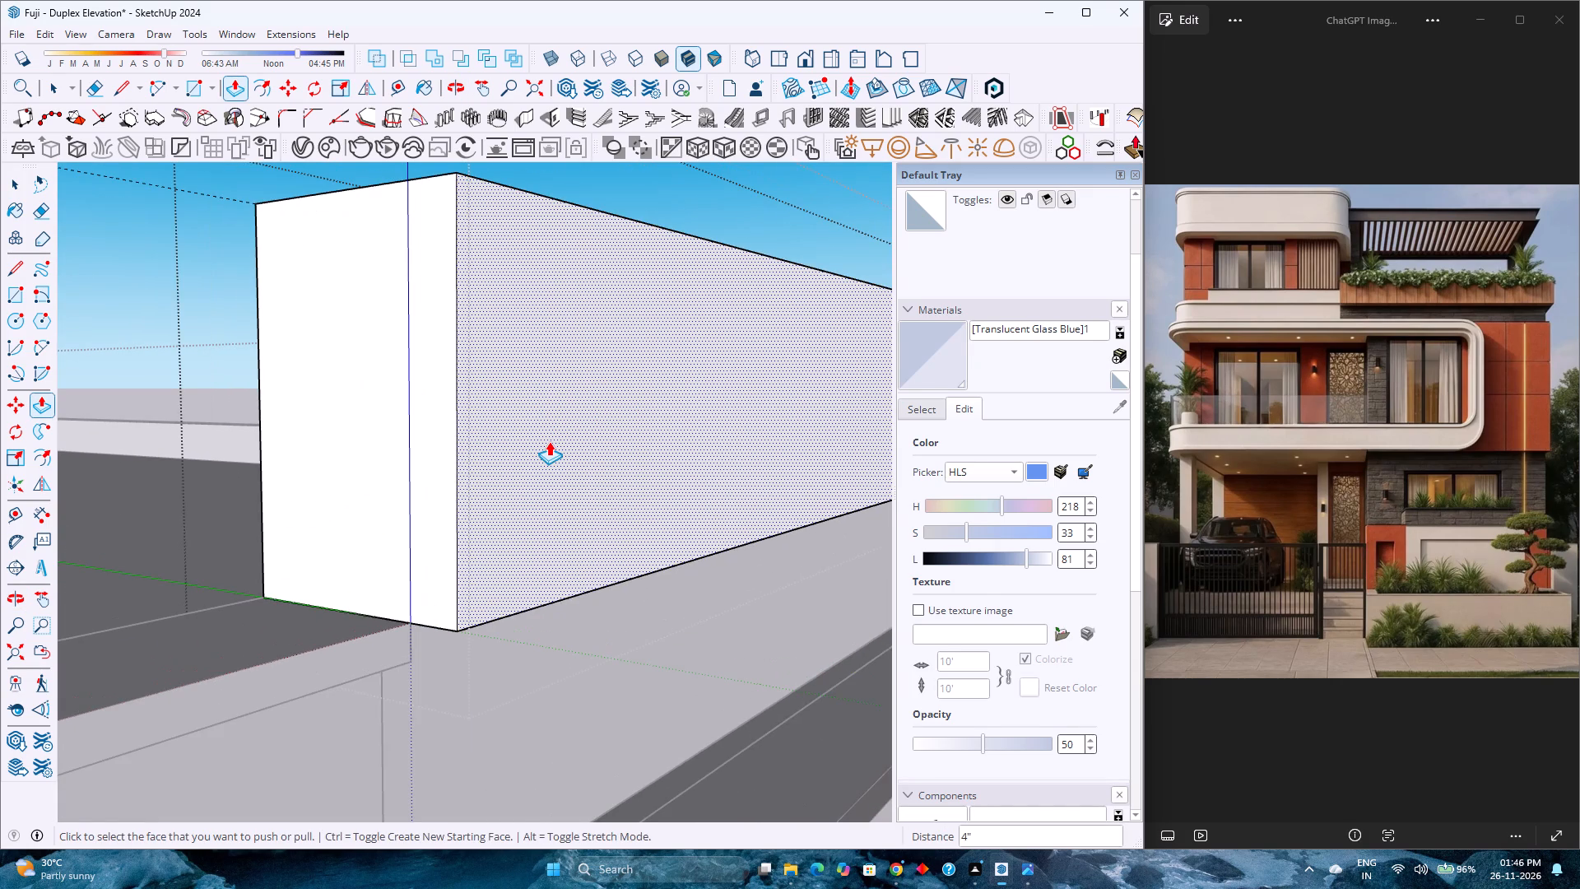
{"action": "left_click", "coordinate": [549, 441]}
{"action": "key", "text": "2"}
{"action": "key", "text": "Return"}
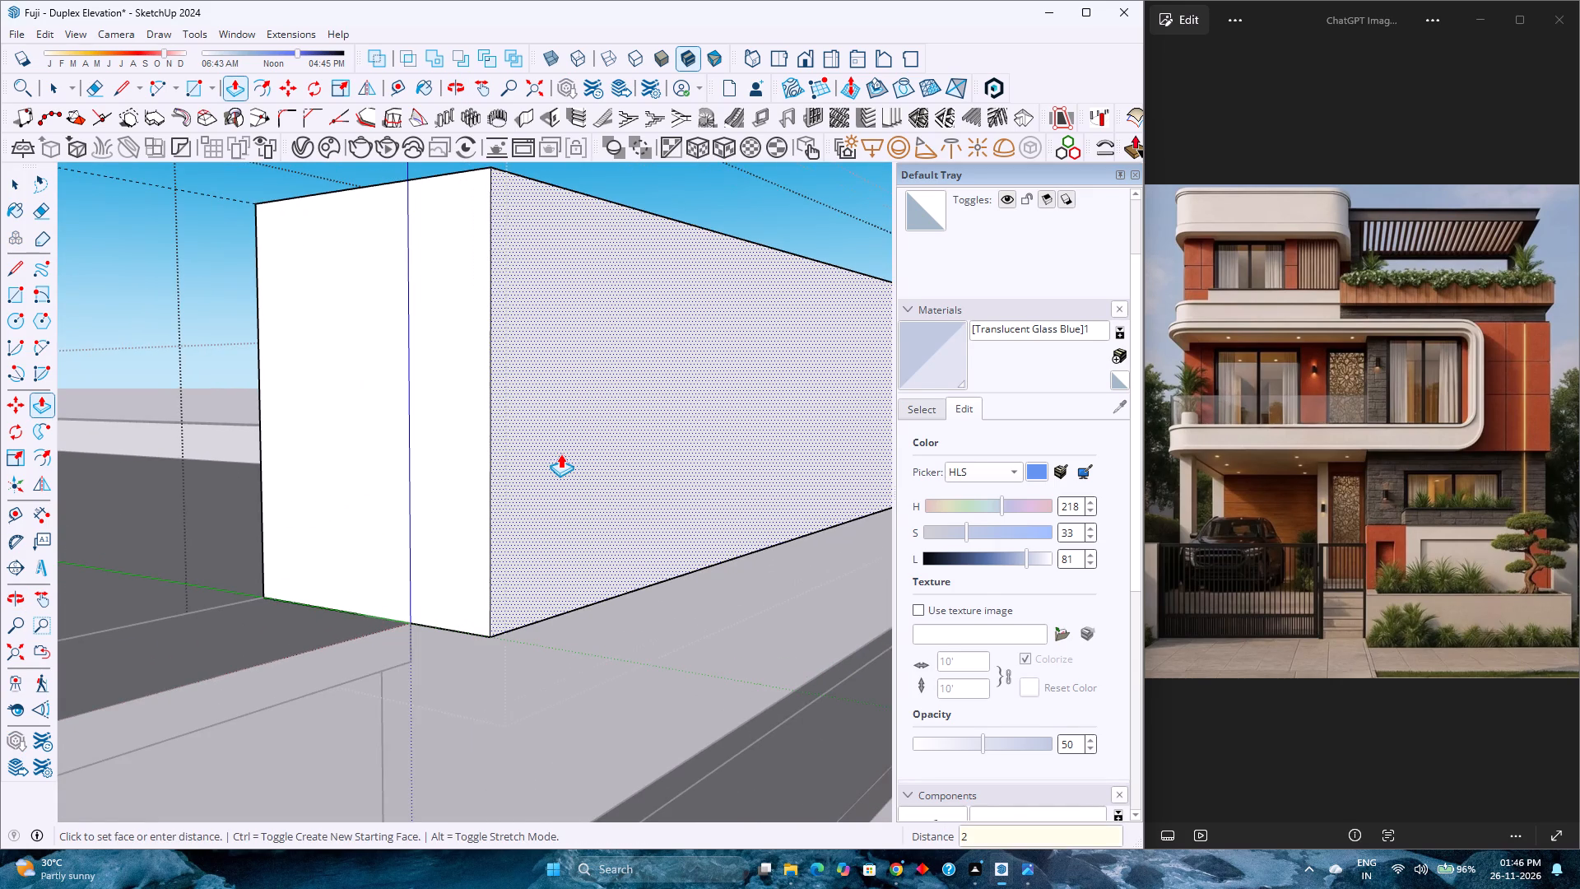
Offset the outline of the box's top face inward by 2.5".
{"action": "middle_click_drag", "start_coordinate": [518, 461], "coordinate": [551, 538]}
{"action": "scroll", "coordinate": [474, 479], "scroll_direction": "down", "scroll_amount": 14}
{"action": "middle_click_drag", "start_coordinate": [464, 463], "coordinate": [582, 451]}
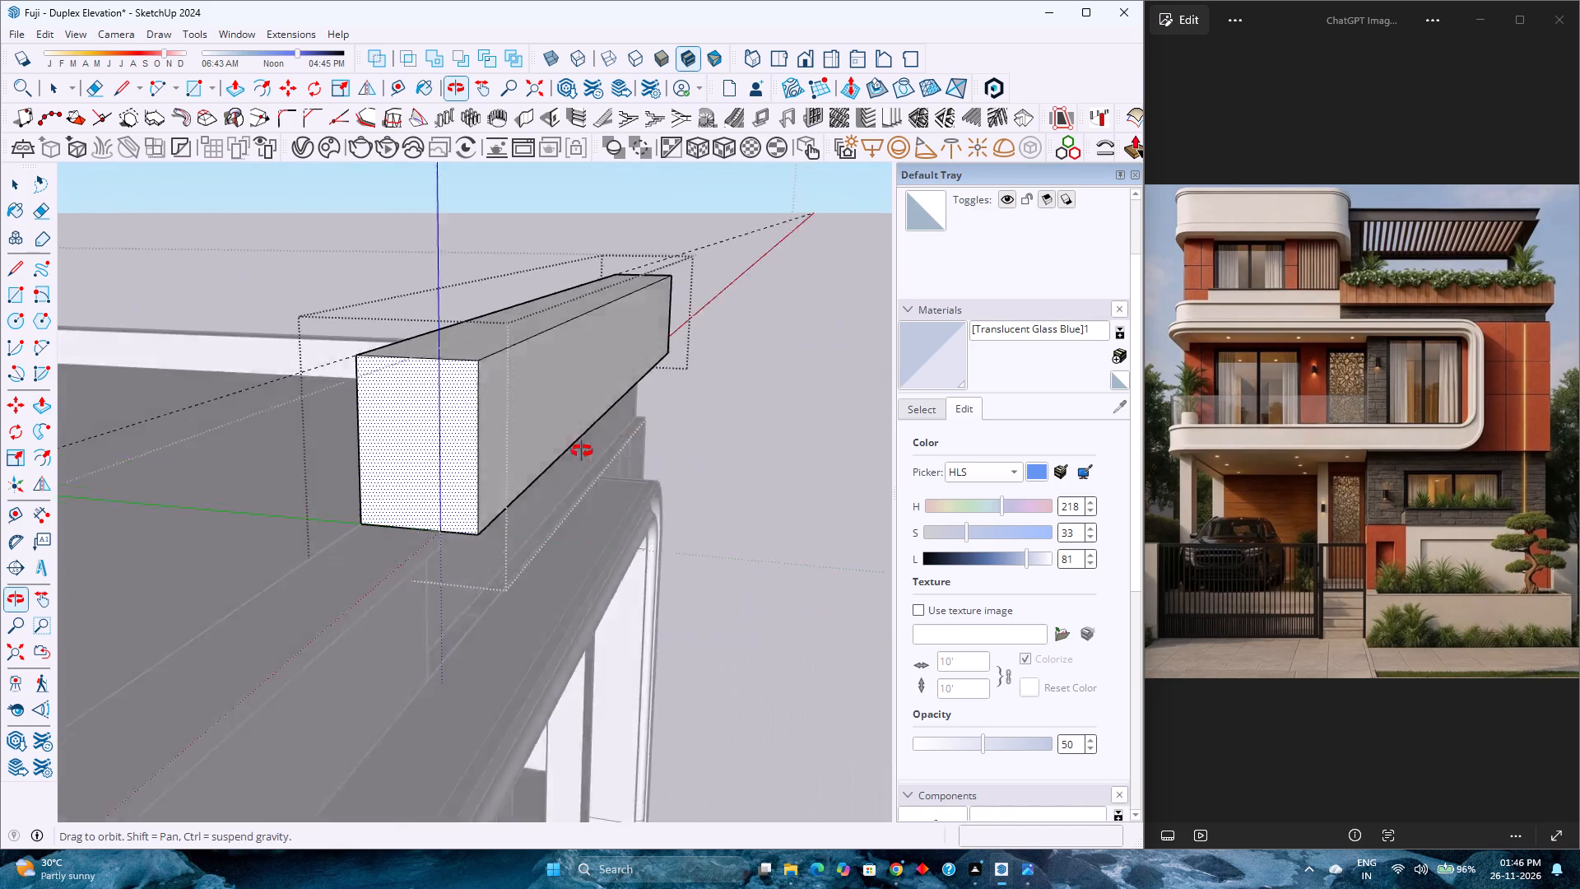
{"action": "middle_click_drag", "start_coordinate": [582, 451], "coordinate": [591, 449]}
{"action": "middle_click", "coordinate": [591, 449]}
{"action": "scroll", "coordinate": [576, 449], "scroll_direction": "down", "scroll_amount": 10}
{"action": "middle_click_drag", "start_coordinate": [583, 518], "coordinate": [129, 331]}
{"action": "middle_click_drag", "start_coordinate": [128, 329], "coordinate": [65, 369]}
{"action": "middle_click", "coordinate": [65, 369]}
{"action": "scroll", "coordinate": [573, 379], "scroll_direction": "down", "scroll_amount": 3}
{"action": "scroll", "coordinate": [431, 536], "scroll_direction": "up", "scroll_amount": 3}
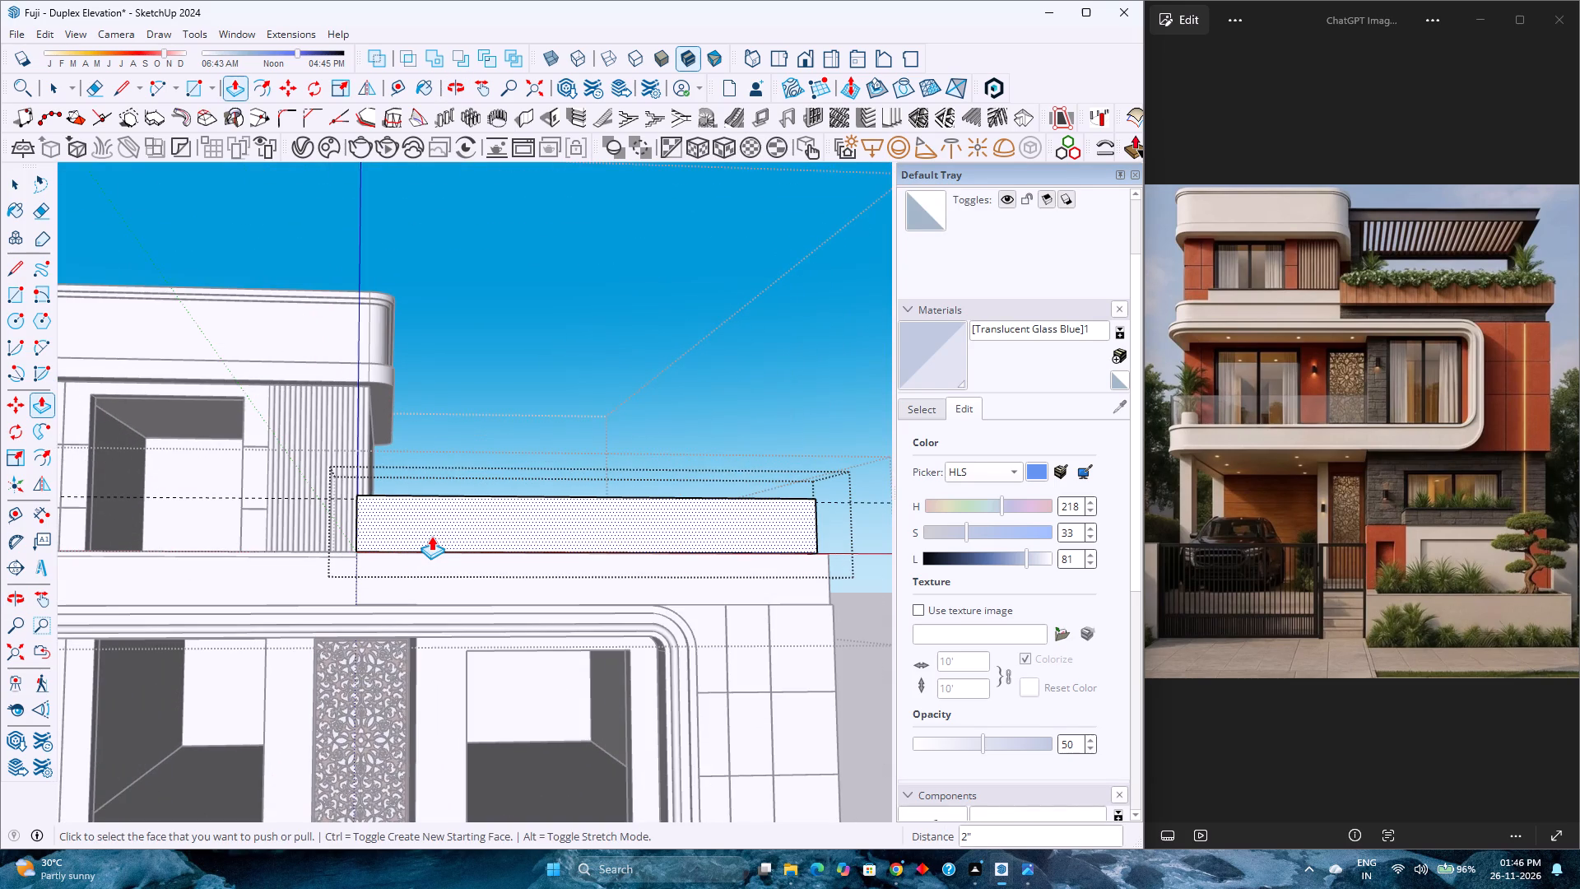
{"action": "scroll", "coordinate": [401, 536], "scroll_direction": "up", "scroll_amount": 3}
{"action": "middle_click_drag", "start_coordinate": [399, 536], "coordinate": [835, 671]}
{"action": "scroll", "coordinate": [411, 568], "scroll_direction": "up", "scroll_amount": 4}
{"action": "middle_click_drag", "start_coordinate": [411, 568], "coordinate": [527, 619]}
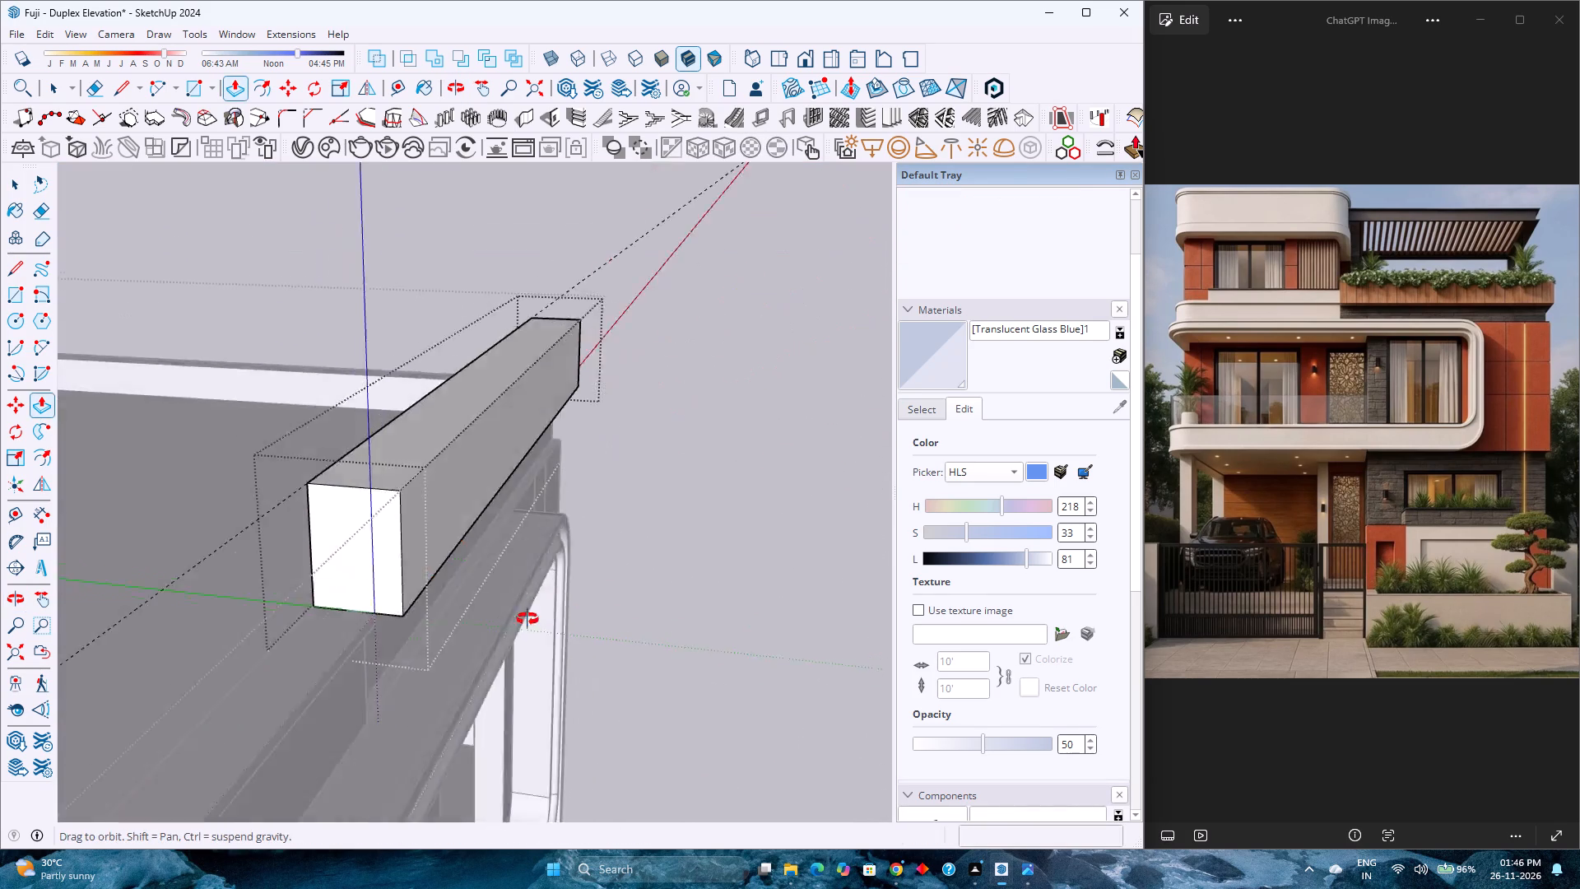
{"action": "middle_click_drag", "start_coordinate": [527, 619], "coordinate": [755, 654]}
{"action": "middle_click", "coordinate": [755, 654]}
{"action": "scroll", "coordinate": [449, 515], "scroll_direction": "up", "scroll_amount": 5}
{"action": "key", "text": "space"}
{"action": "left_click", "coordinate": [490, 442]}
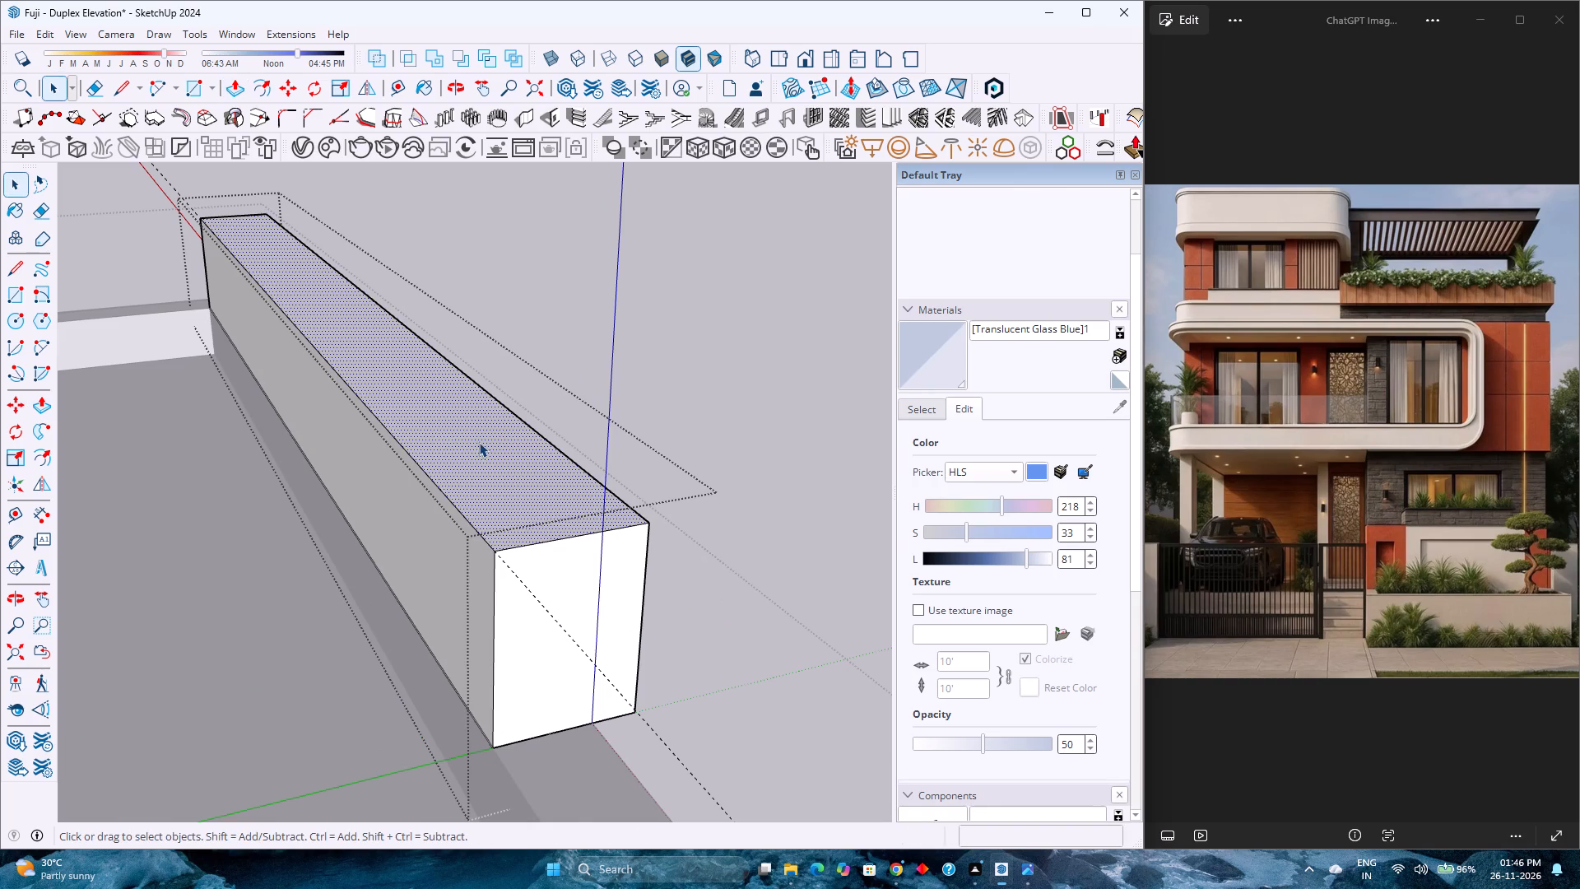
{"action": "left_click", "coordinate": [267, 89]}
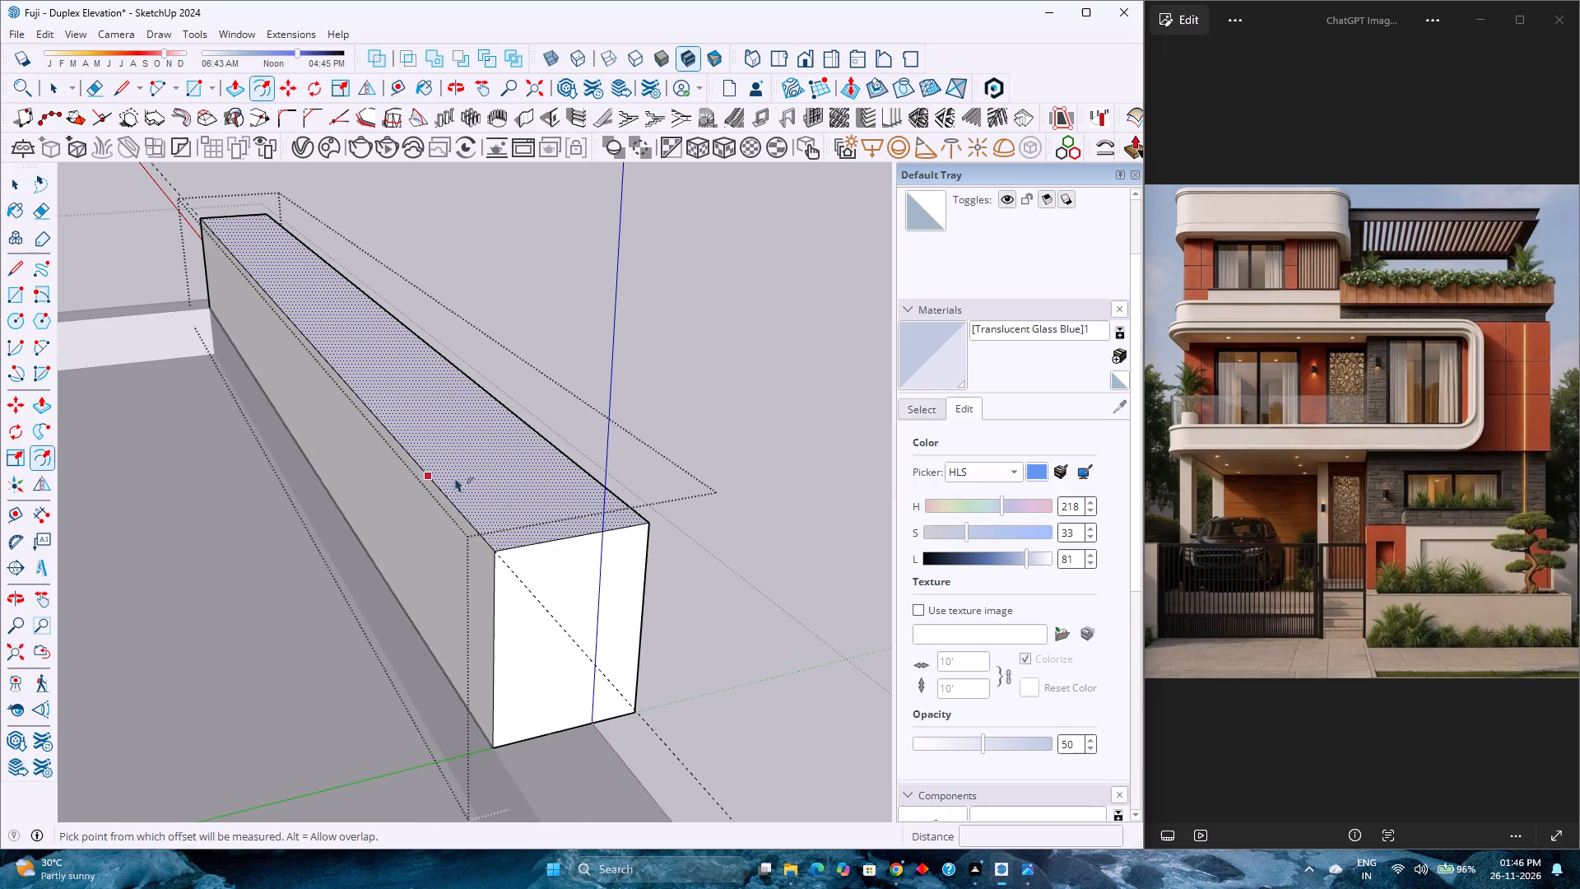
{"action": "left_click", "coordinate": [476, 496]}
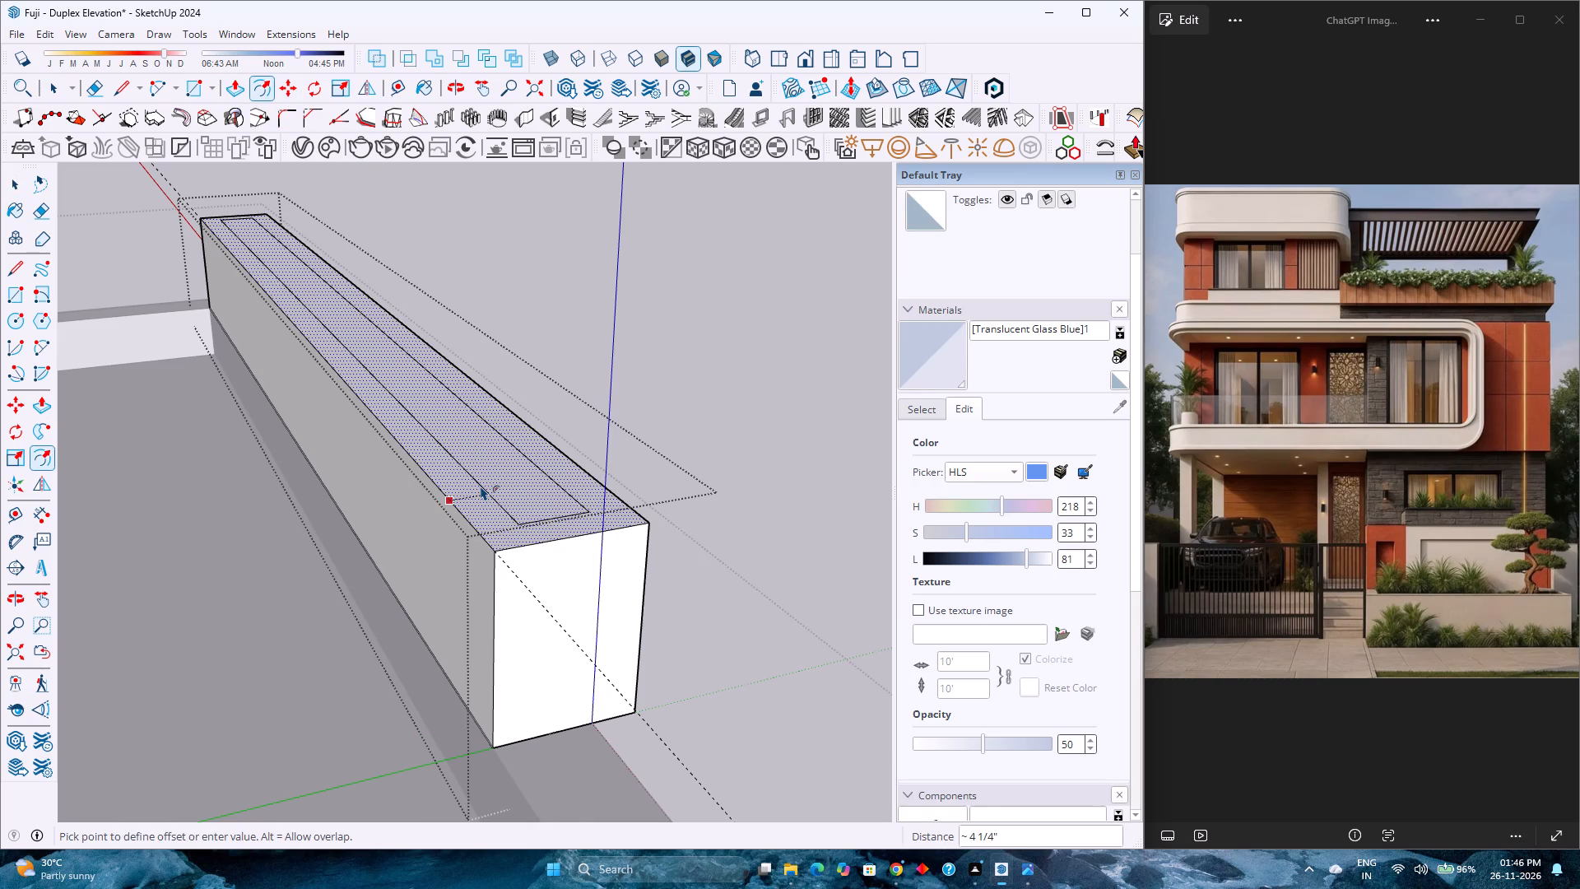
{"action": "type", "text": "2.5"}
{"action": "key", "text": "Return"}
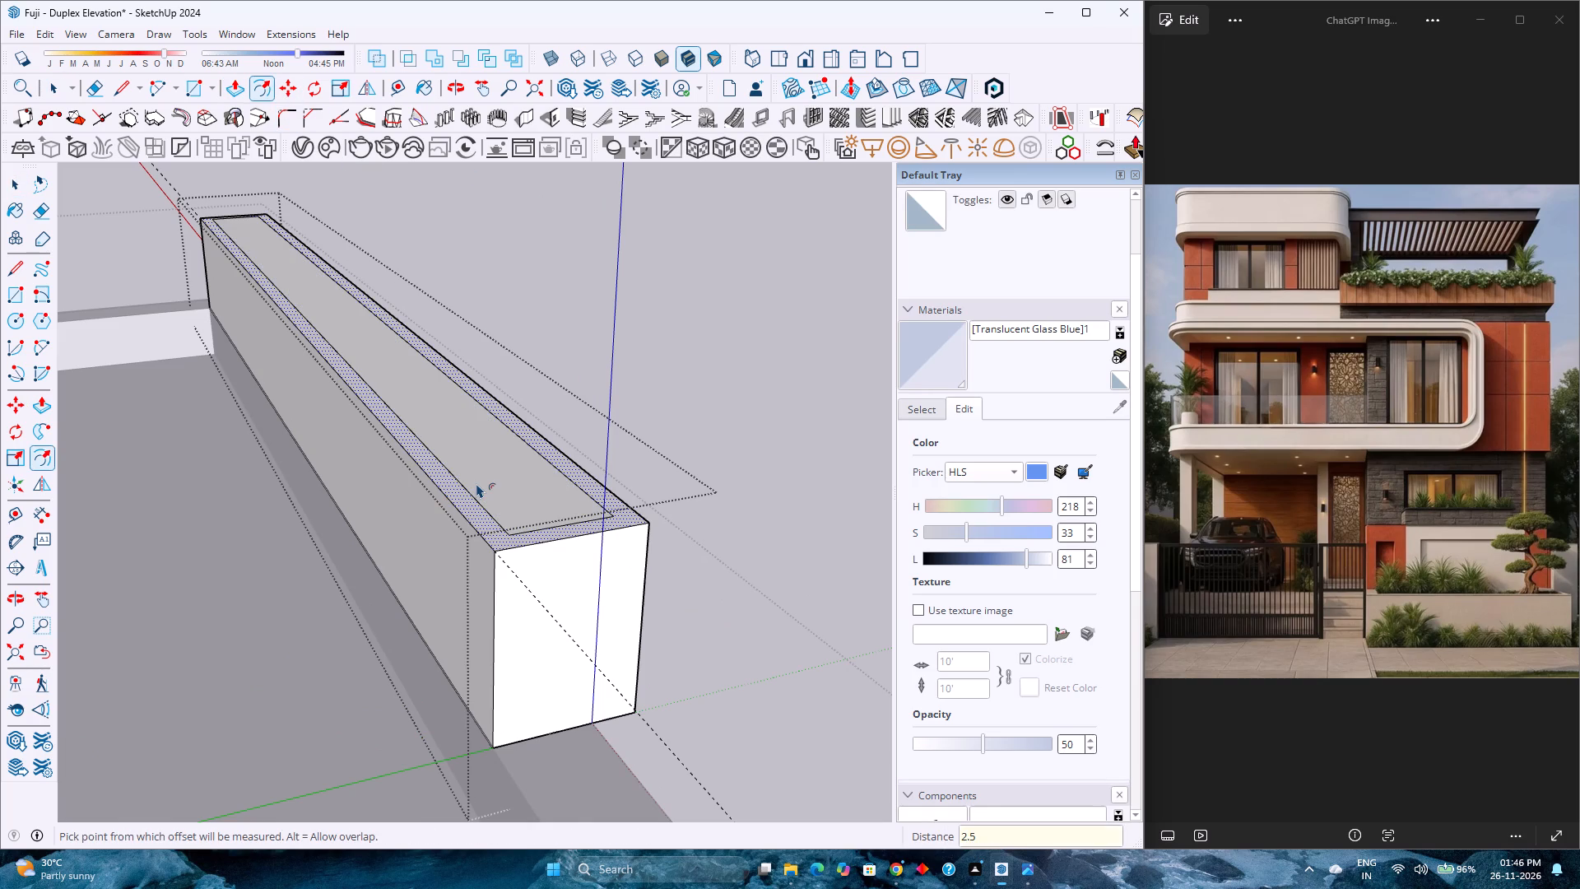
Set the top-face offset to 3".
{"action": "key", "text": "3"}
{"action": "key", "text": "Return"}
Push the inner top face of the parapet box down 1' 9" to hollow out the planter.
{"action": "key", "text": "p"}
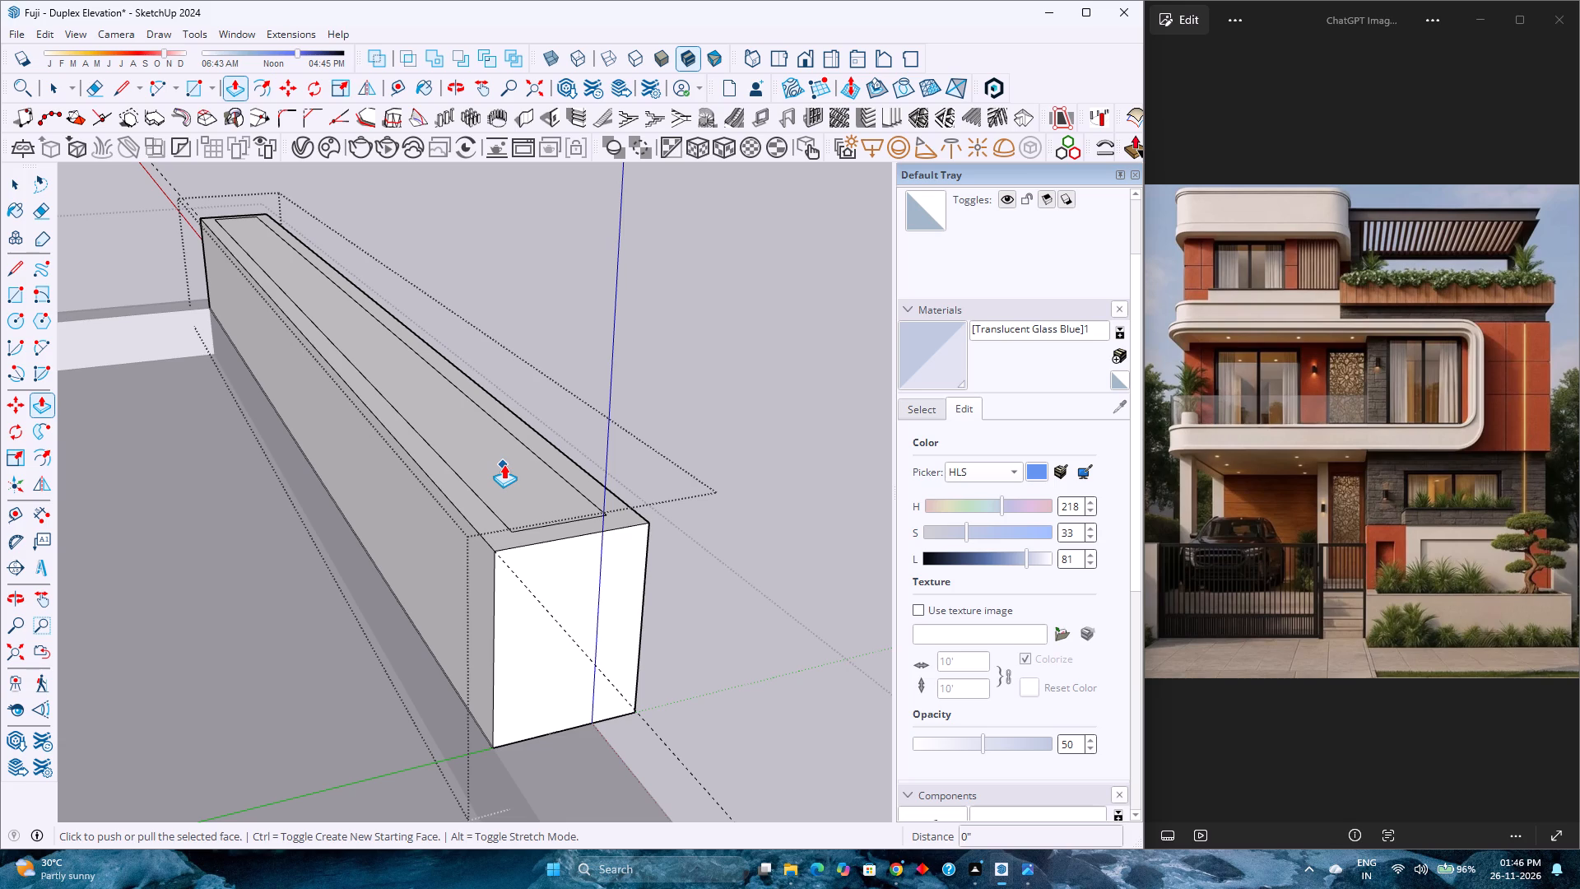
{"action": "key", "text": "Escape"}
{"action": "left_click", "coordinate": [505, 467]}
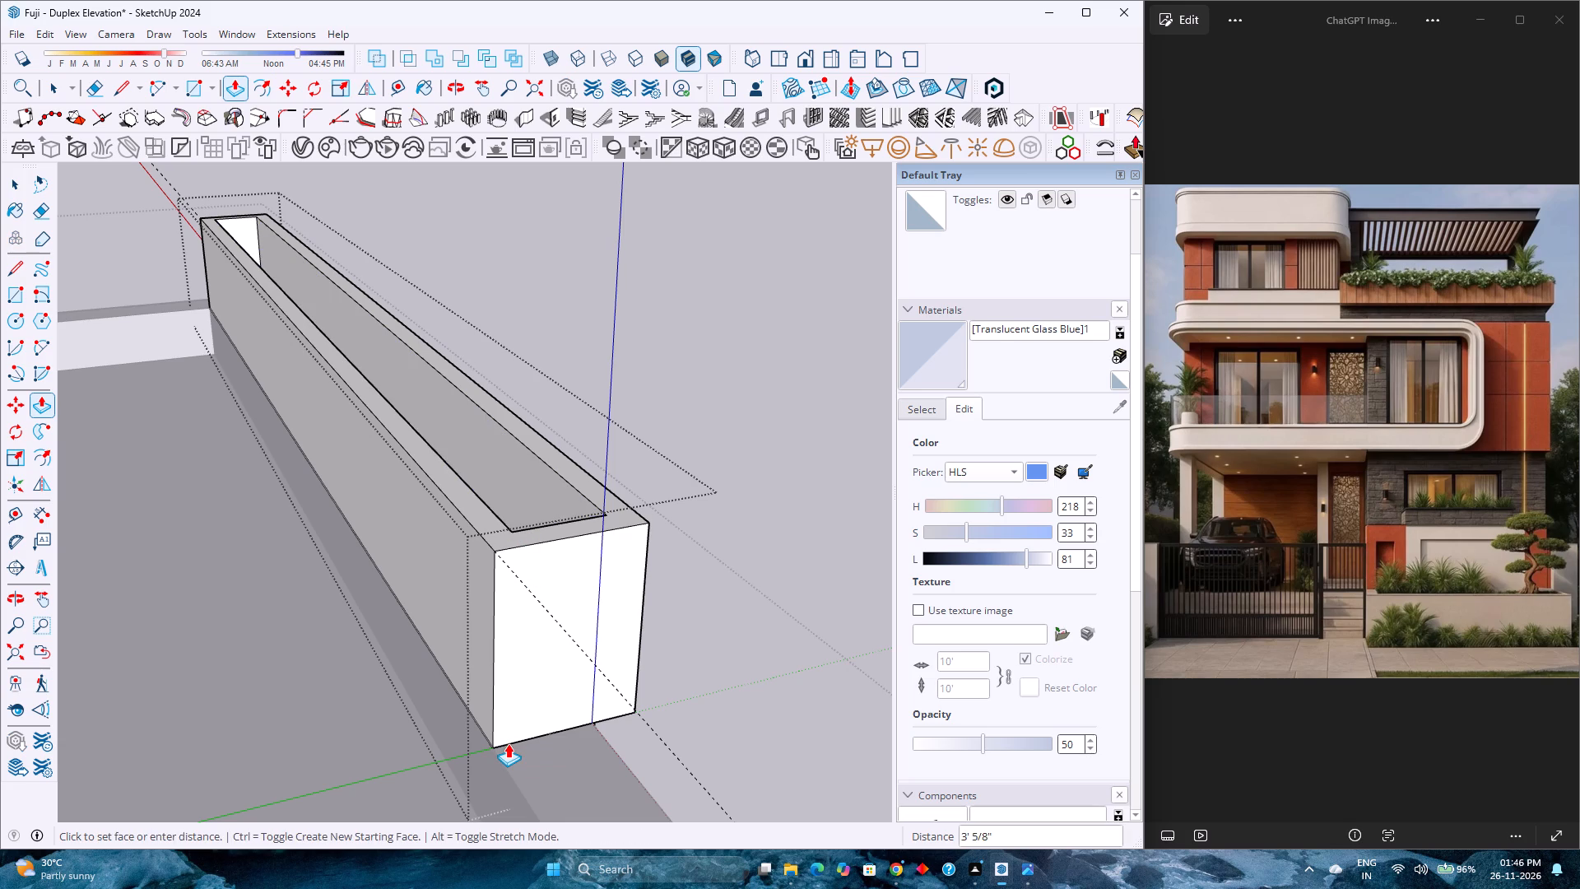
{"action": "type", "text": "1'"}
{"action": "key", "text": "9"}
{"action": "key", "text": "Return"}
{"action": "scroll", "coordinate": [550, 649], "scroll_direction": "down", "scroll_amount": 2}
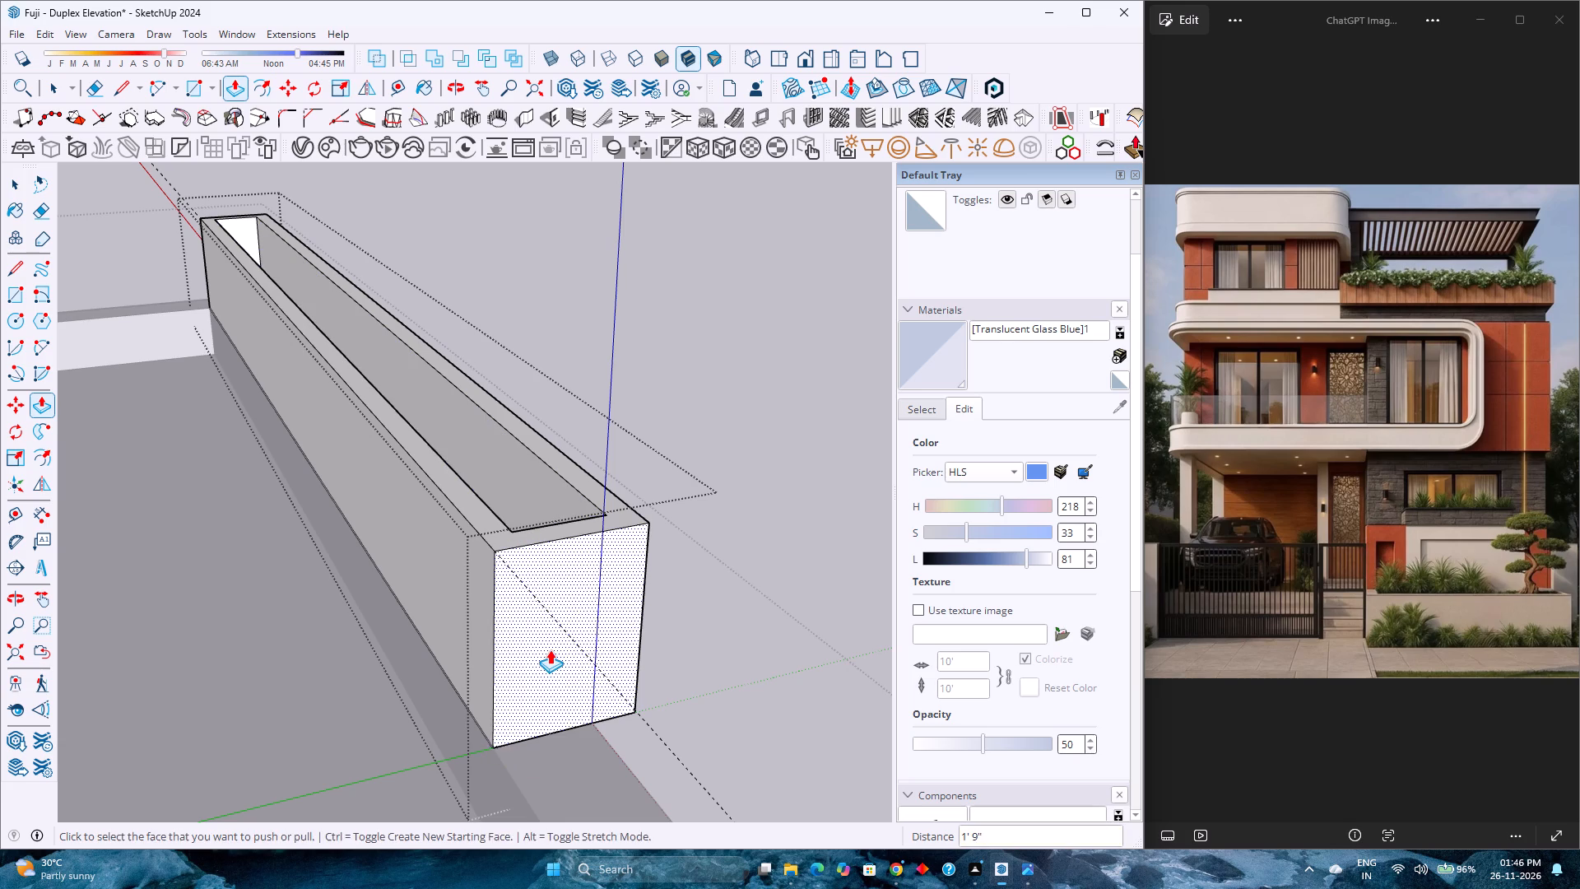
{"action": "scroll", "coordinate": [550, 649], "scroll_direction": "down", "scroll_amount": 2}
{"action": "key", "text": "space"}
Delete the long guide line running along the front parapet and leave the box's group.
{"action": "scroll", "coordinate": [566, 641], "scroll_direction": "down", "scroll_amount": 5}
{"action": "middle_click_drag", "start_coordinate": [616, 646], "coordinate": [445, 645]}
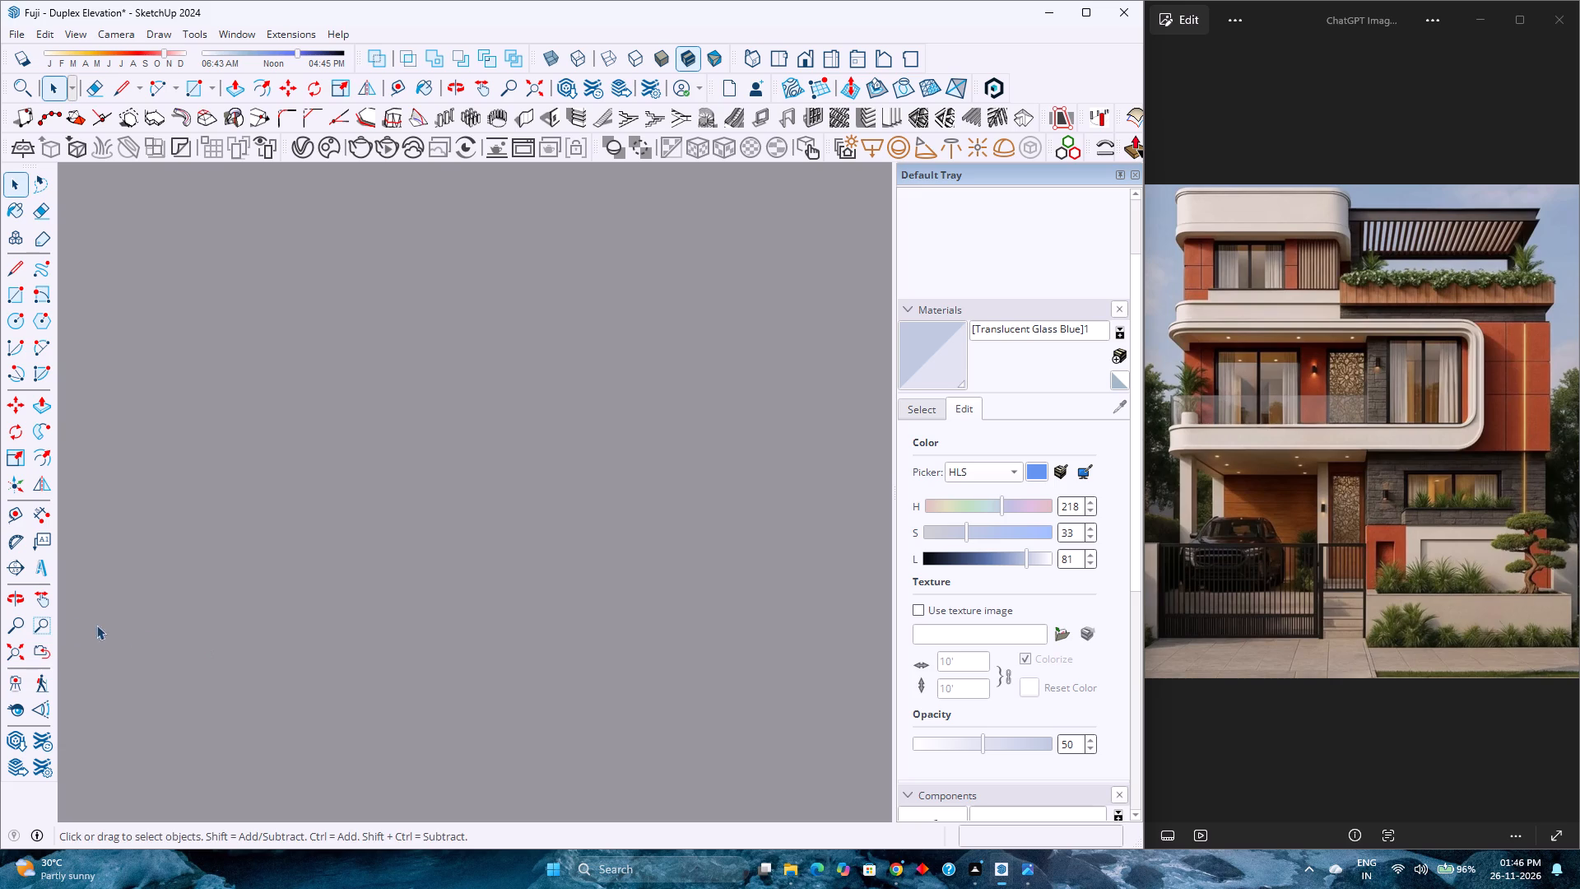
{"action": "left_click", "coordinate": [26, 651]}
{"action": "middle_click_drag", "start_coordinate": [505, 623], "coordinate": [0, 621]}
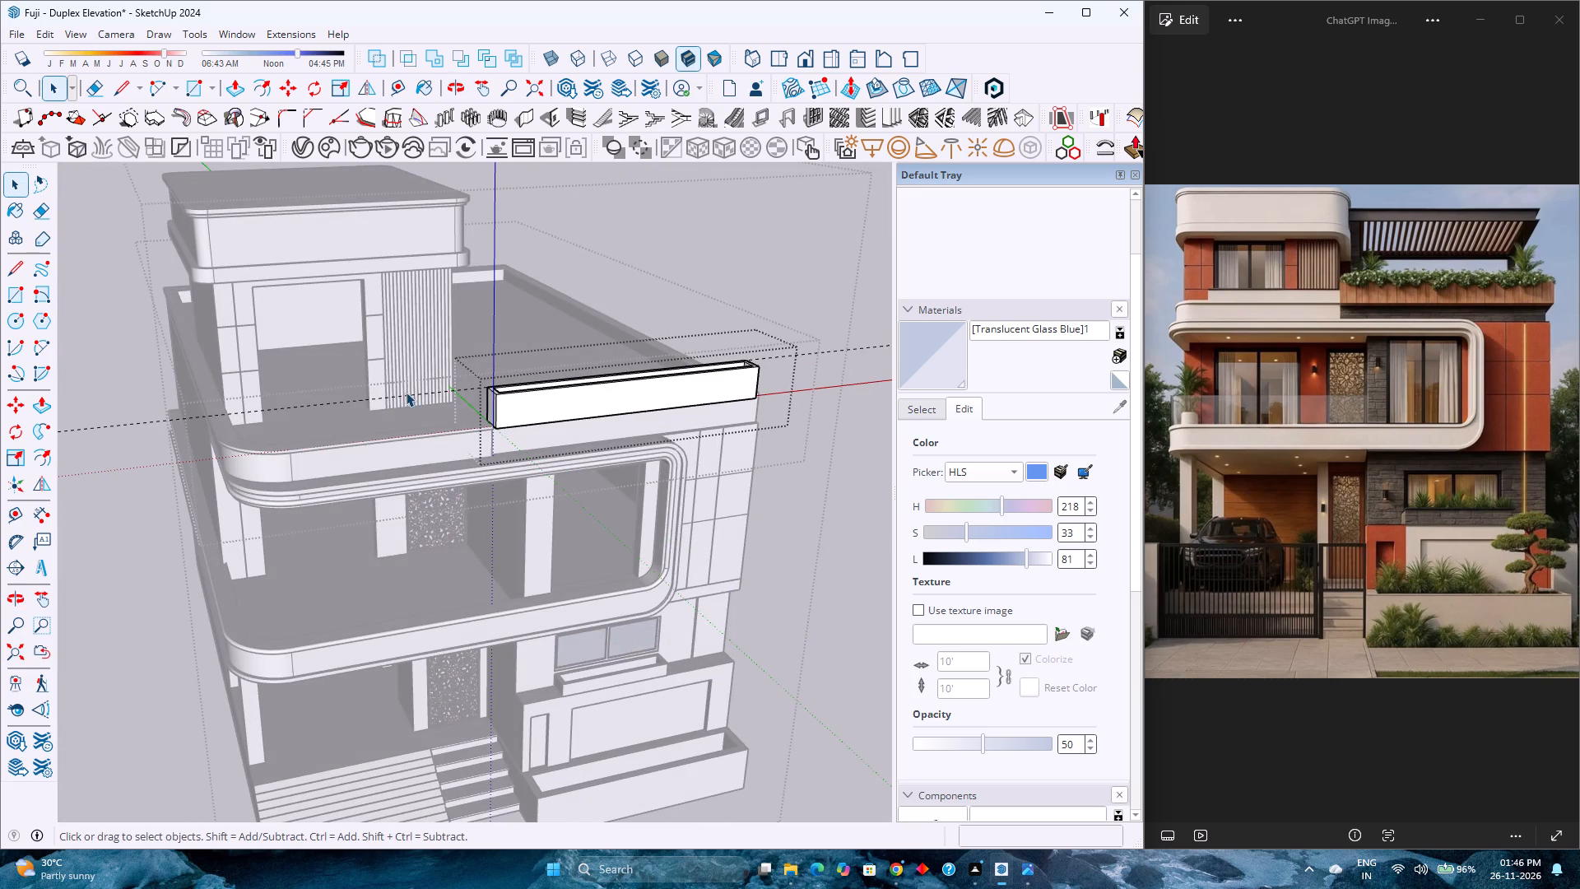
{"action": "left_click", "coordinate": [403, 392]}
{"action": "left_click", "coordinate": [404, 396]}
{"action": "double_click", "coordinate": [404, 396]}
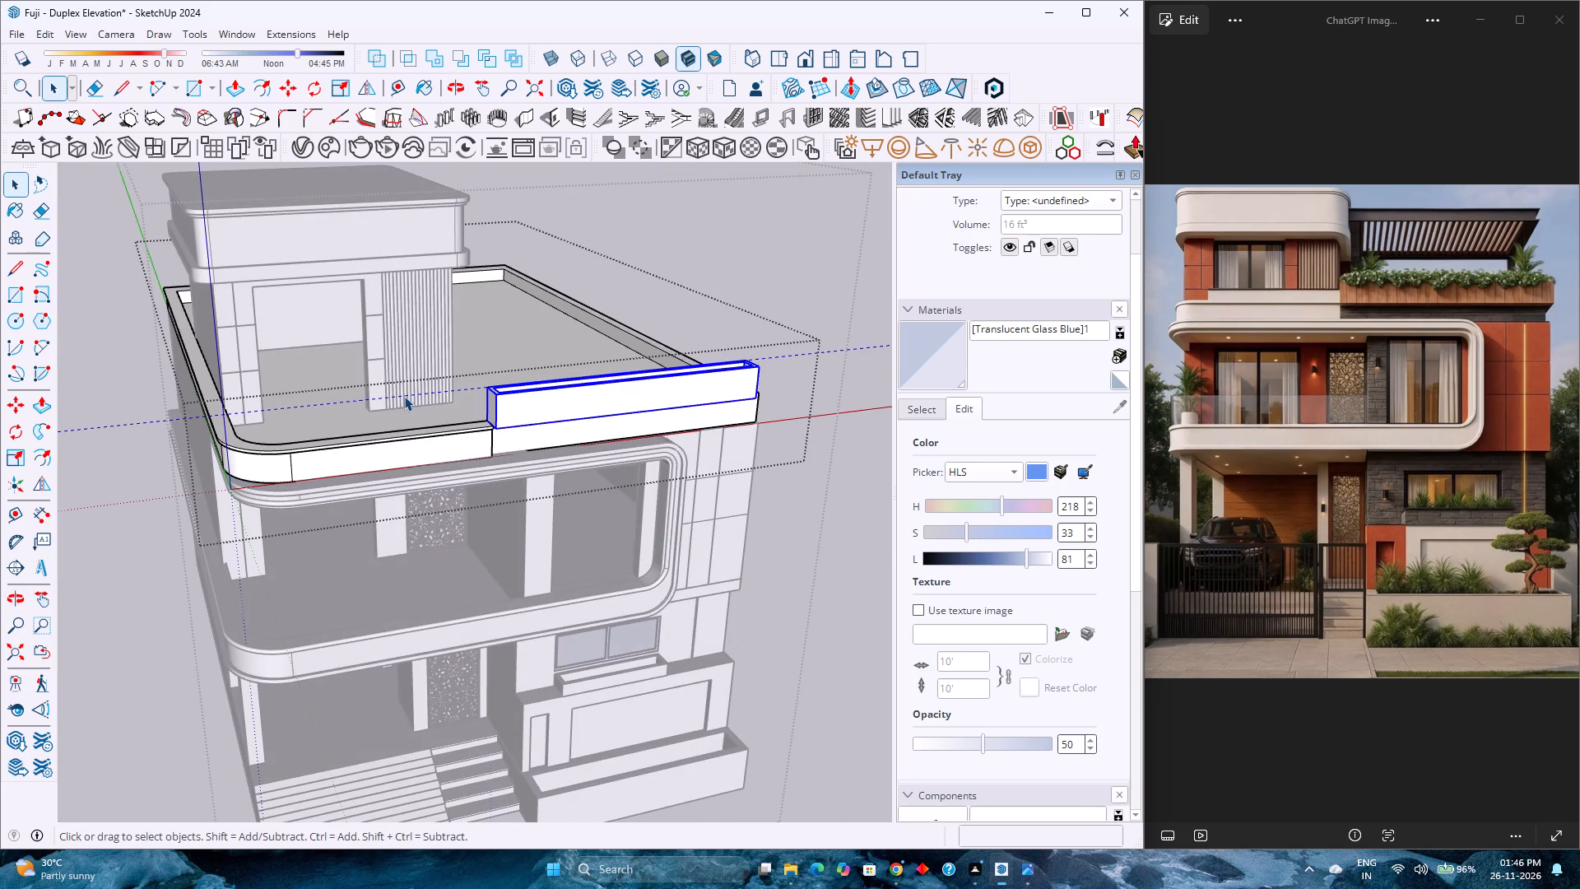
{"action": "left_click", "coordinate": [404, 396]}
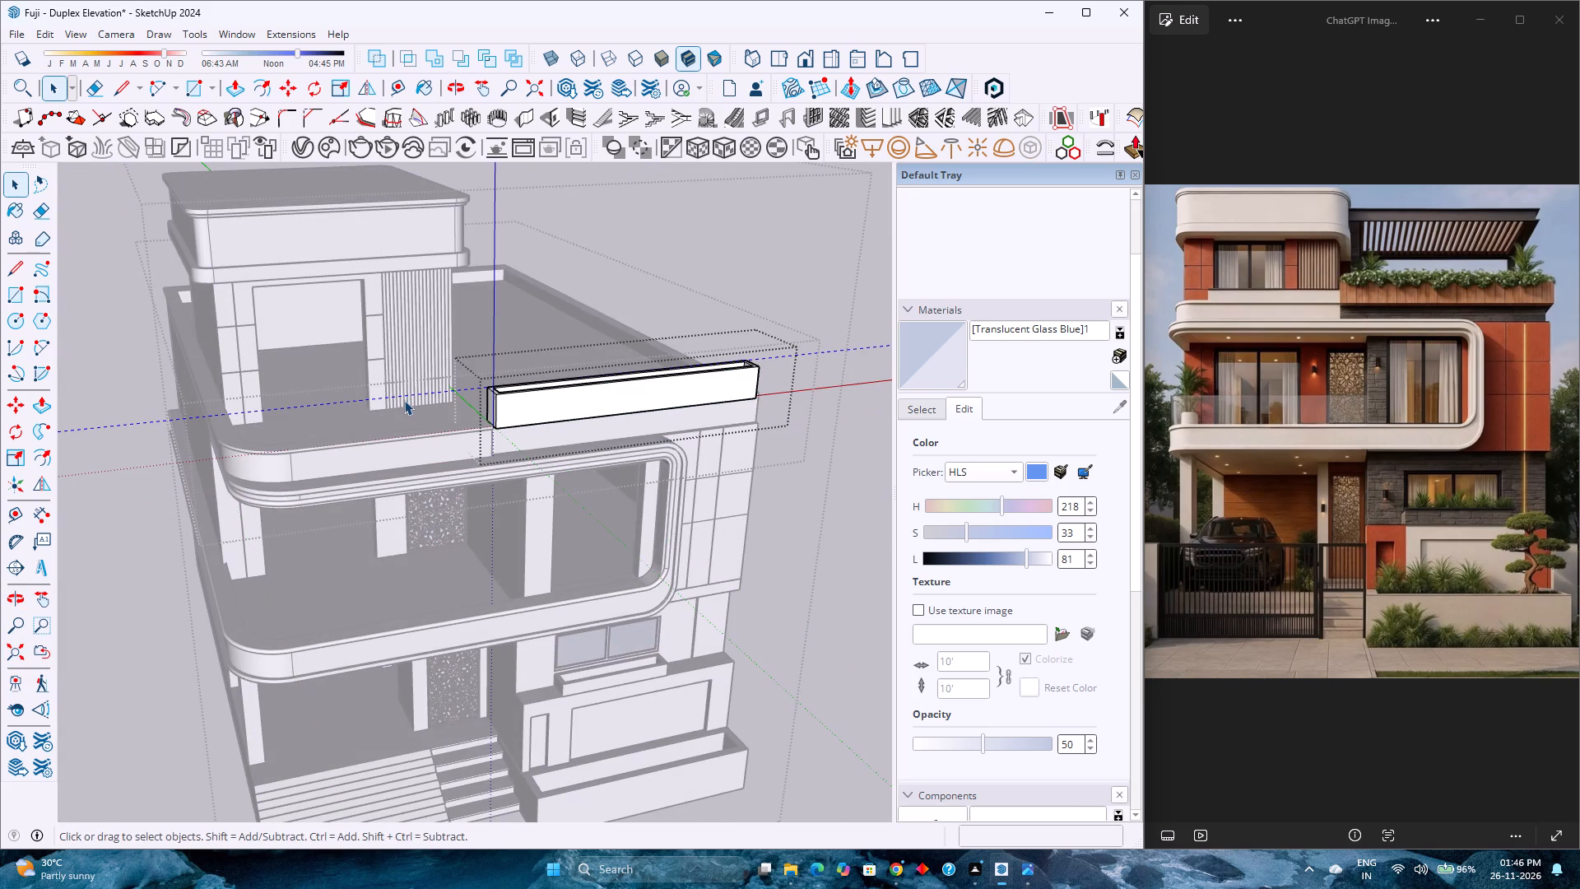
{"action": "key", "text": "Delete"}
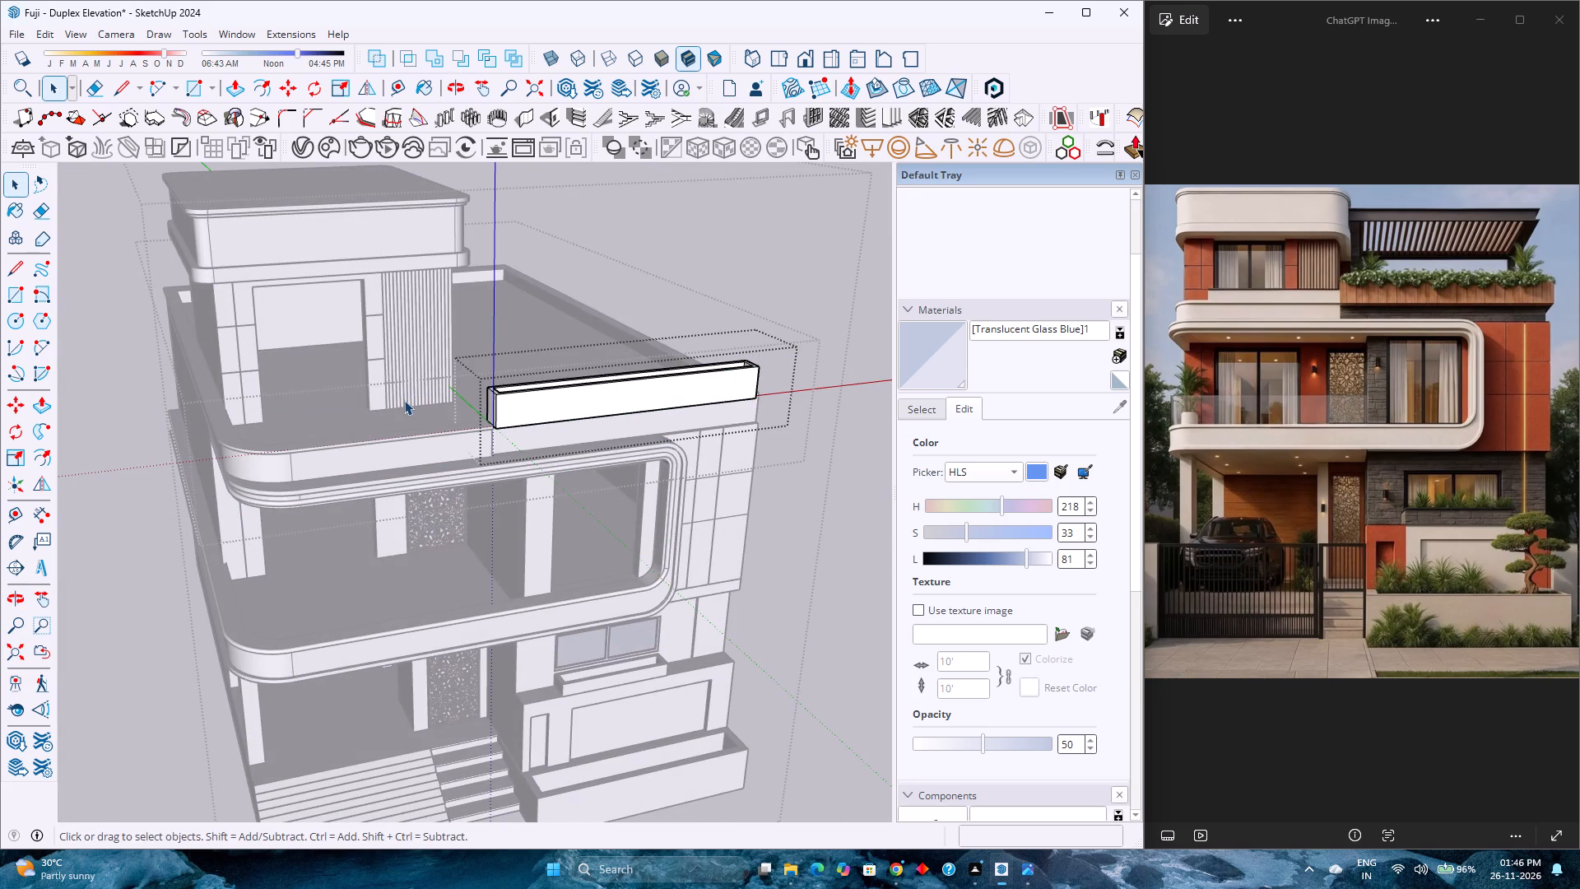
{"action": "left_click", "coordinate": [735, 314]}
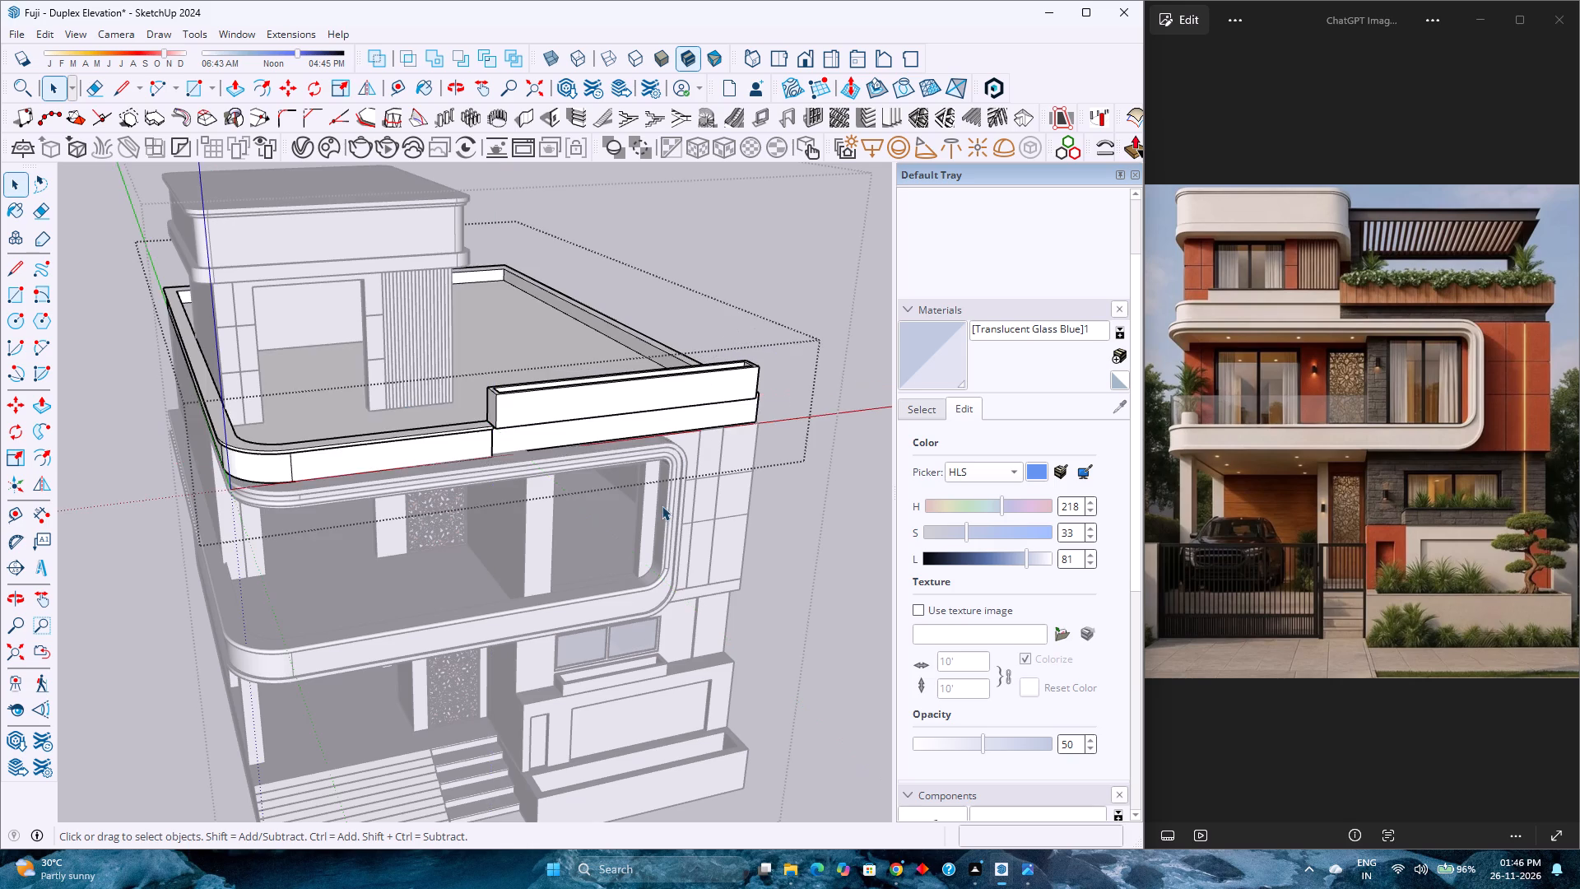
Extend the planter box's end face outward 9" at the parapet's outer corner.
{"action": "scroll", "coordinate": [662, 505], "scroll_direction": "up", "scroll_amount": 4}
{"action": "scroll", "coordinate": [662, 505], "scroll_direction": "down", "scroll_amount": 4}
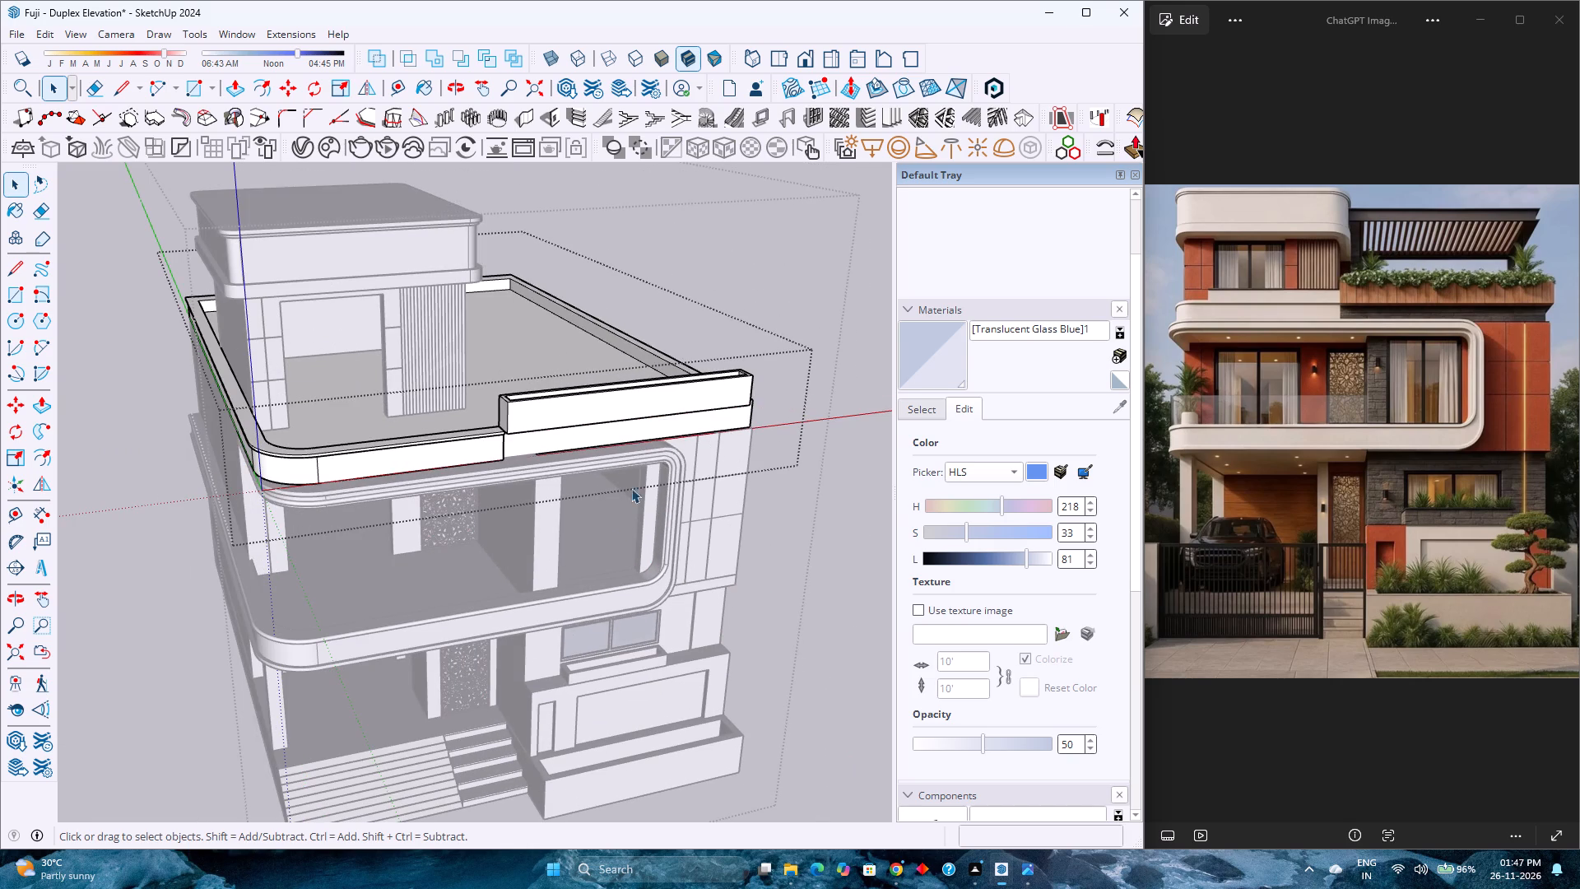
{"action": "scroll", "coordinate": [616, 475], "scroll_direction": "up", "scroll_amount": 1}
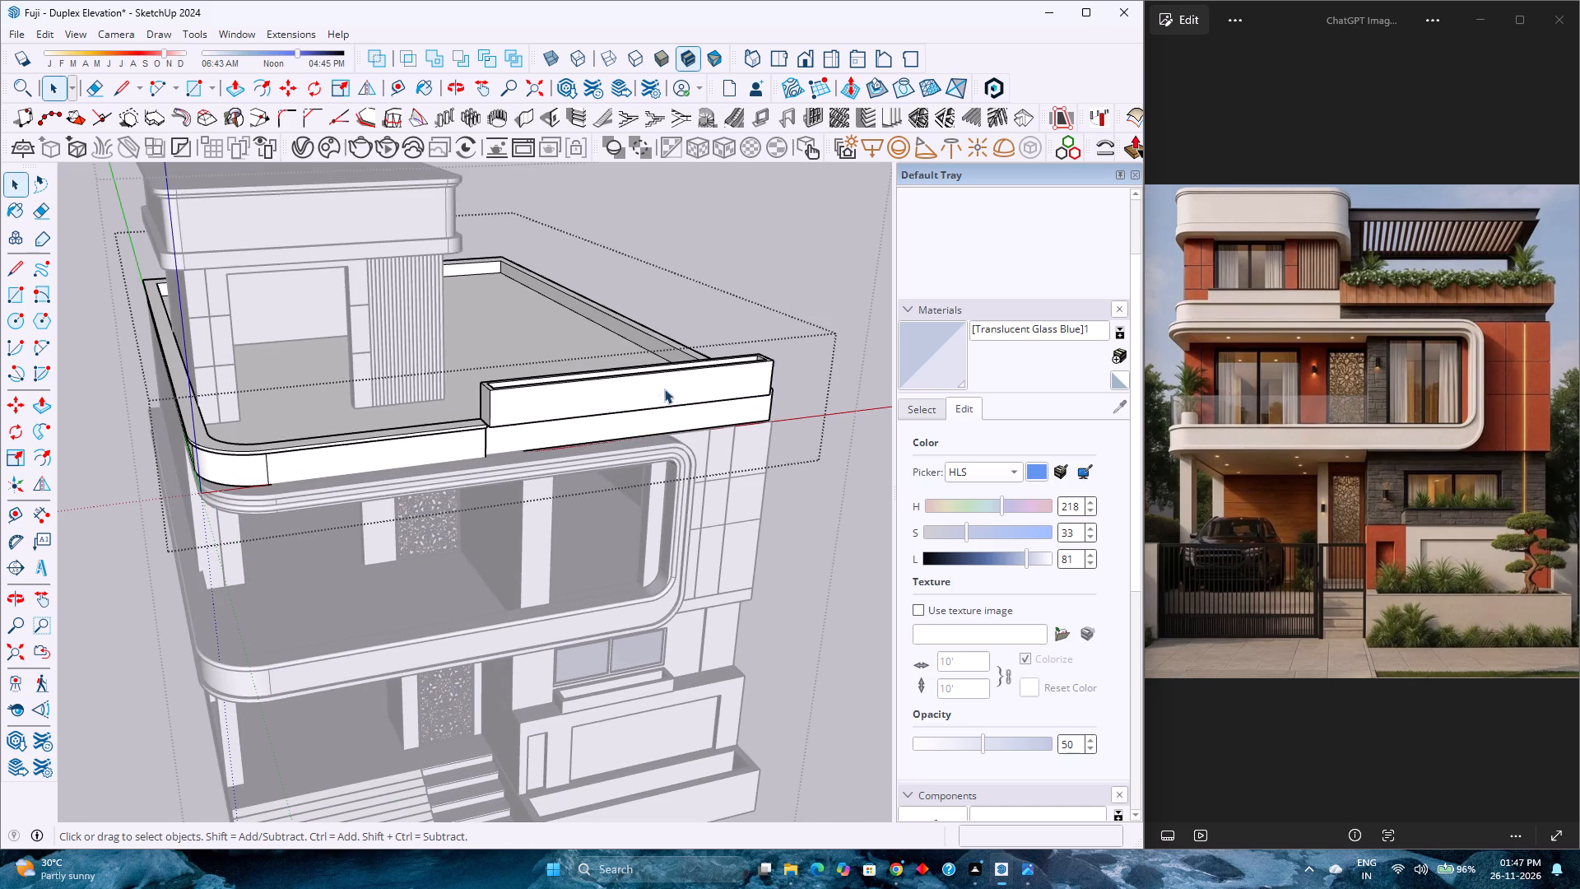
{"action": "middle_click_drag", "start_coordinate": [664, 389], "coordinate": [293, 363]}
{"action": "scroll", "coordinate": [601, 412], "scroll_direction": "up", "scroll_amount": 7}
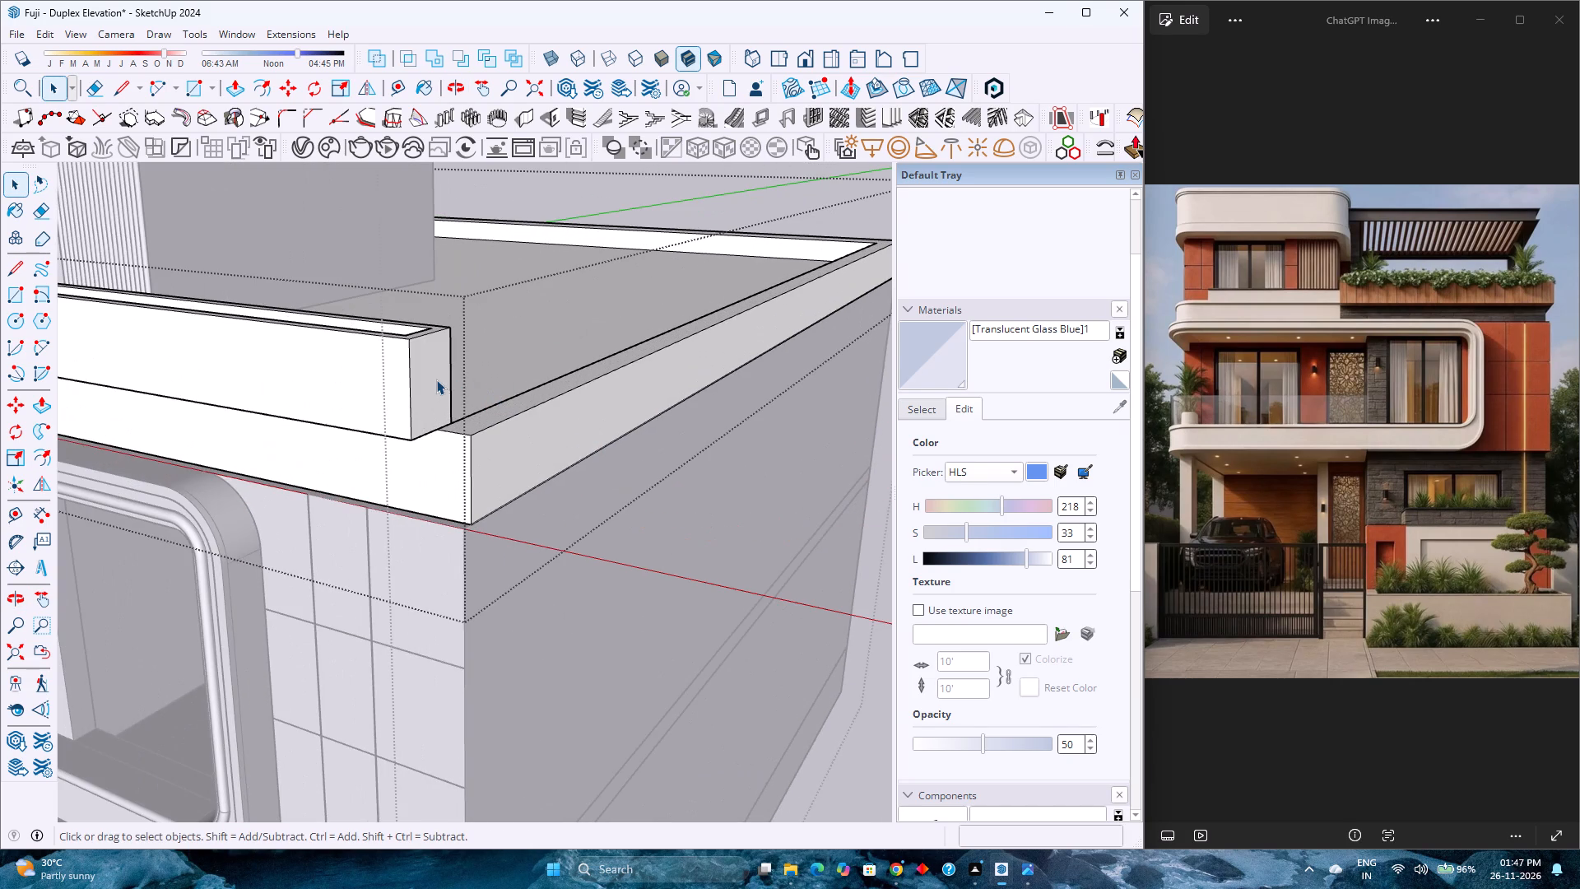
{"action": "double_click", "coordinate": [436, 379]}
{"action": "scroll", "coordinate": [436, 379], "scroll_direction": "up", "scroll_amount": 3}
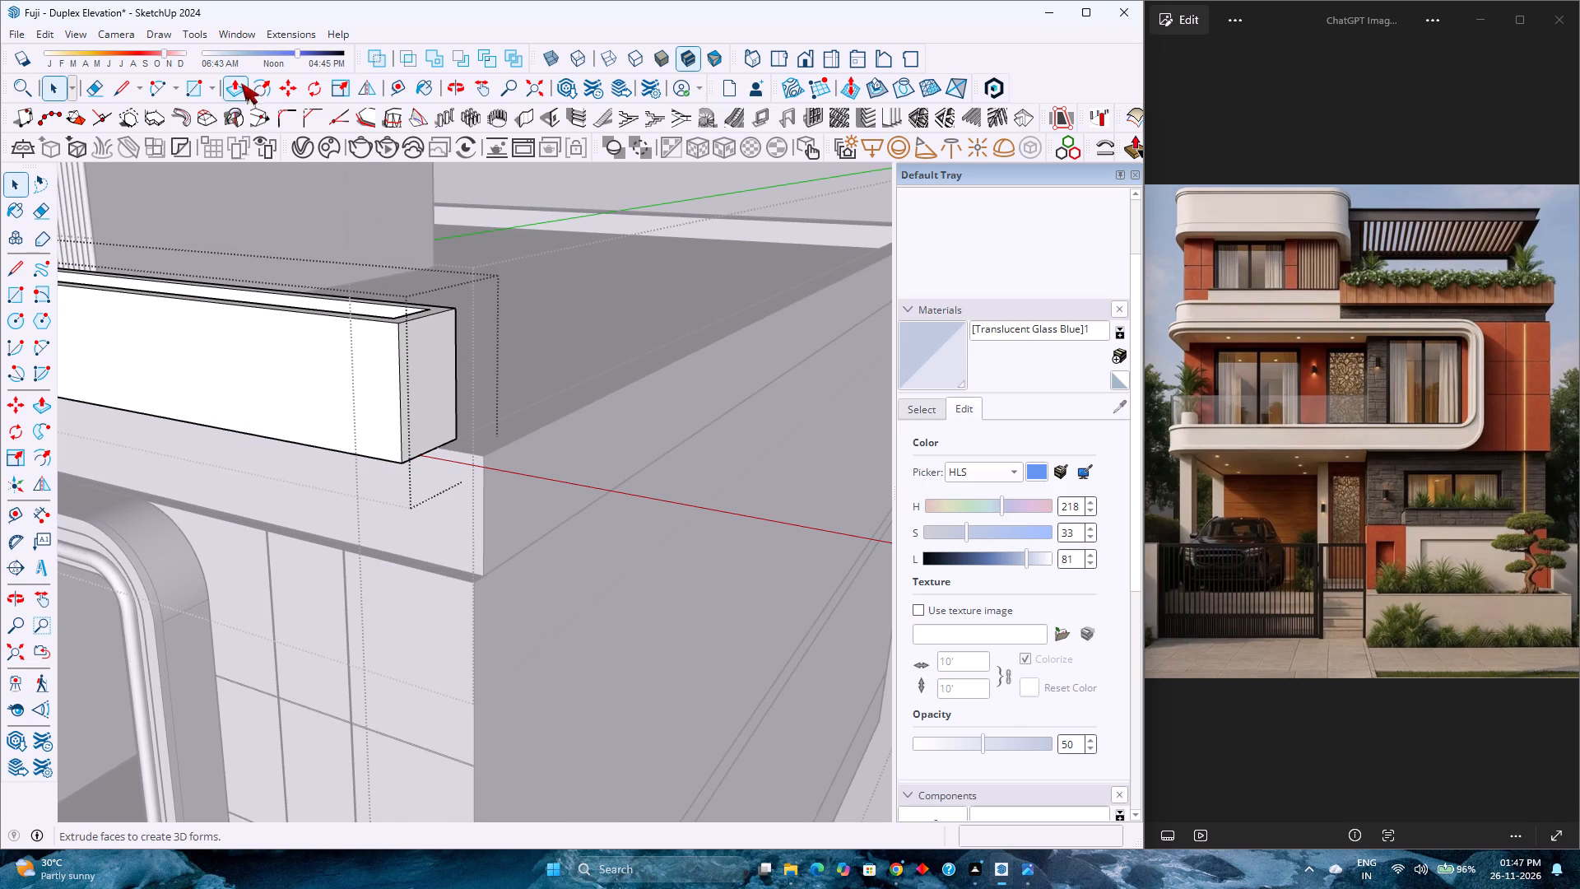
{"action": "left_click", "coordinate": [241, 82]}
{"action": "left_click", "coordinate": [441, 403]}
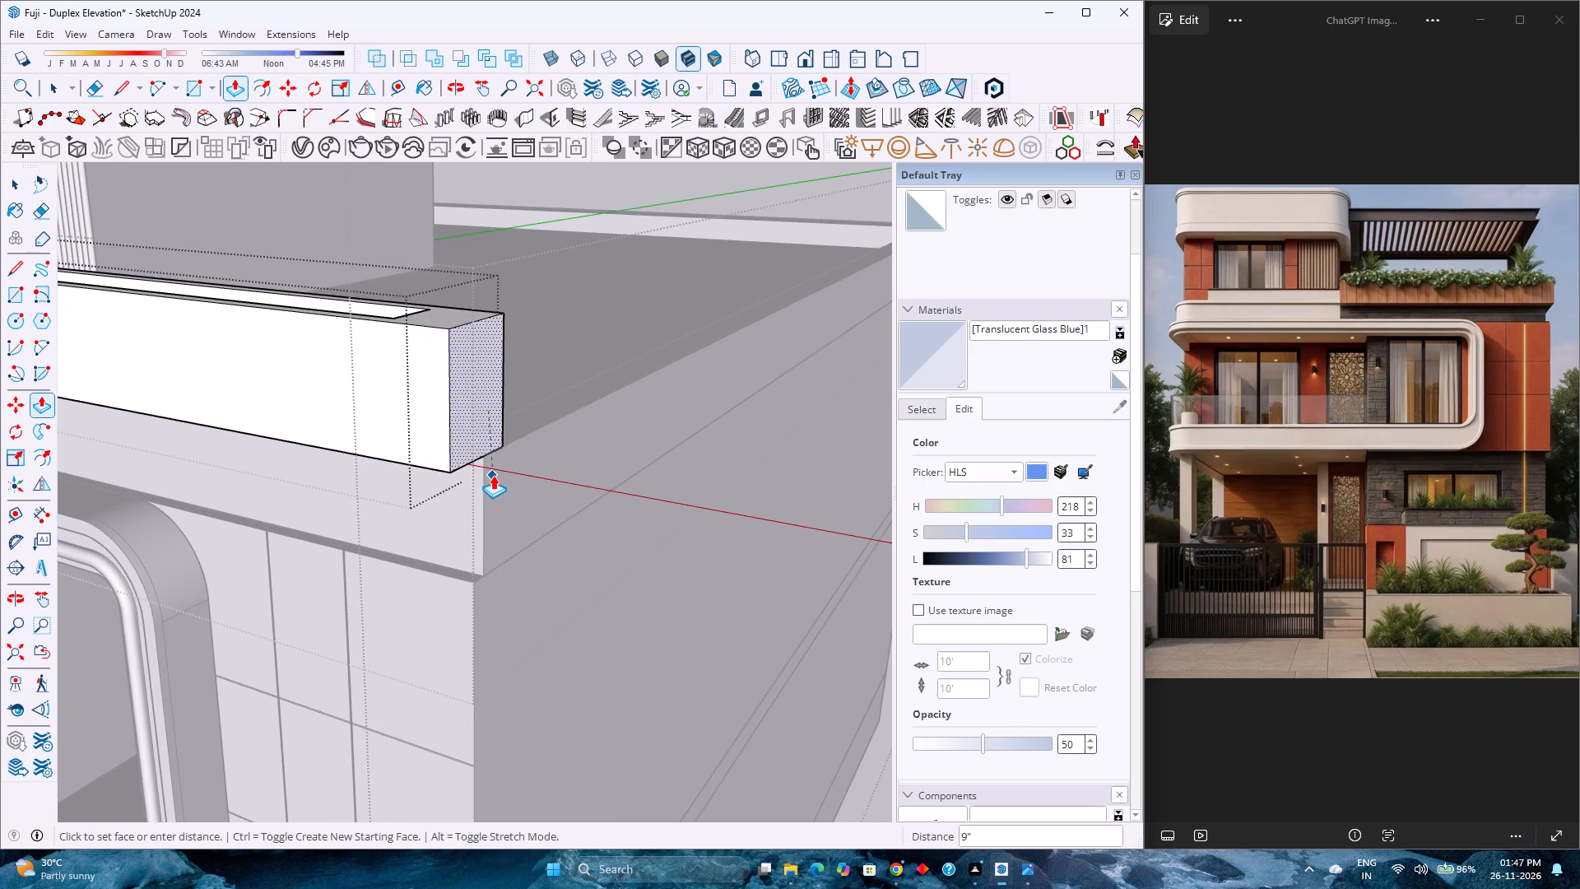
{"action": "left_click", "coordinate": [493, 475]}
Push the planter cavity's inner end wall 9" toward the extended end.
{"action": "middle_click_drag", "start_coordinate": [404, 374], "coordinate": [525, 503]}
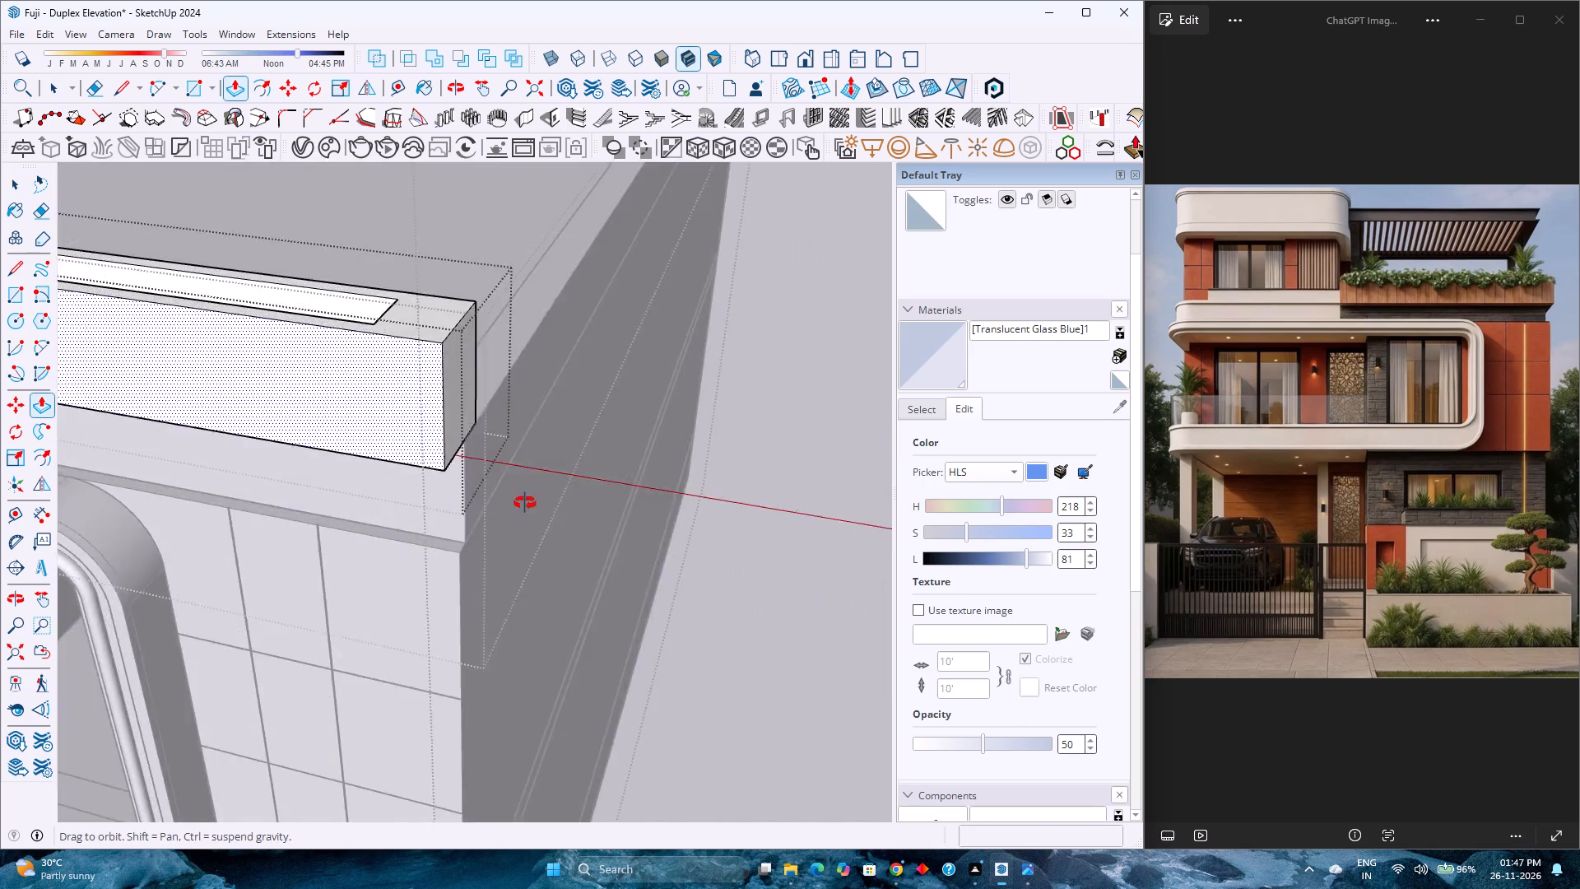
{"action": "middle_click_drag", "start_coordinate": [525, 503], "coordinate": [808, 606]}
{"action": "scroll", "coordinate": [309, 367], "scroll_direction": "up", "scroll_amount": 6}
{"action": "middle_click_drag", "start_coordinate": [282, 368], "coordinate": [566, 350]}
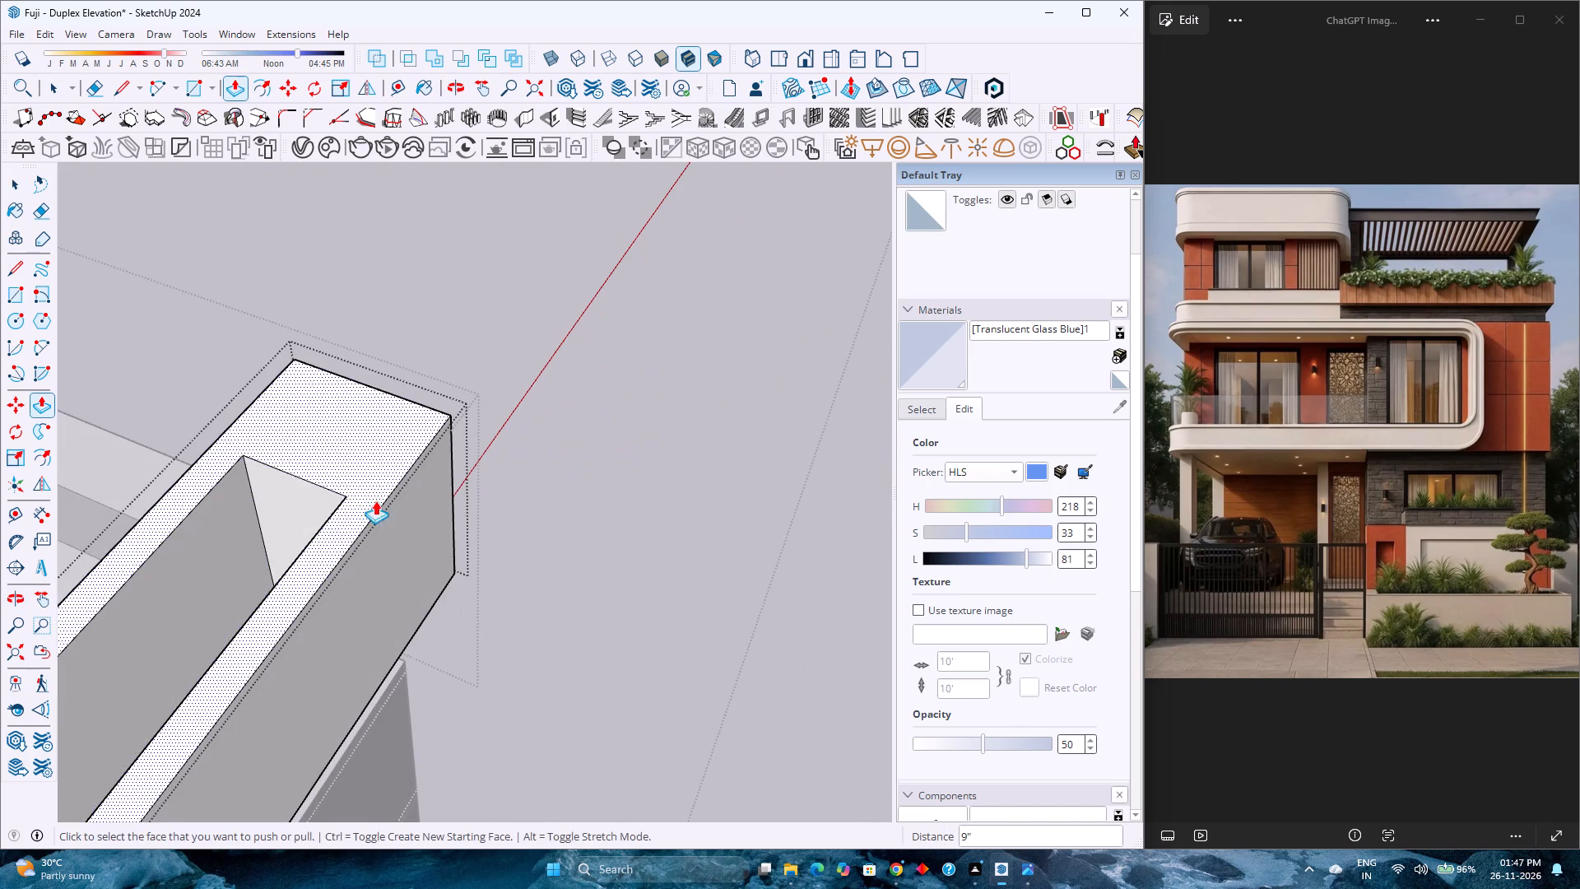
{"action": "left_click", "coordinate": [286, 506]}
{"action": "key", "text": "9"}
{"action": "key", "text": "Return"}
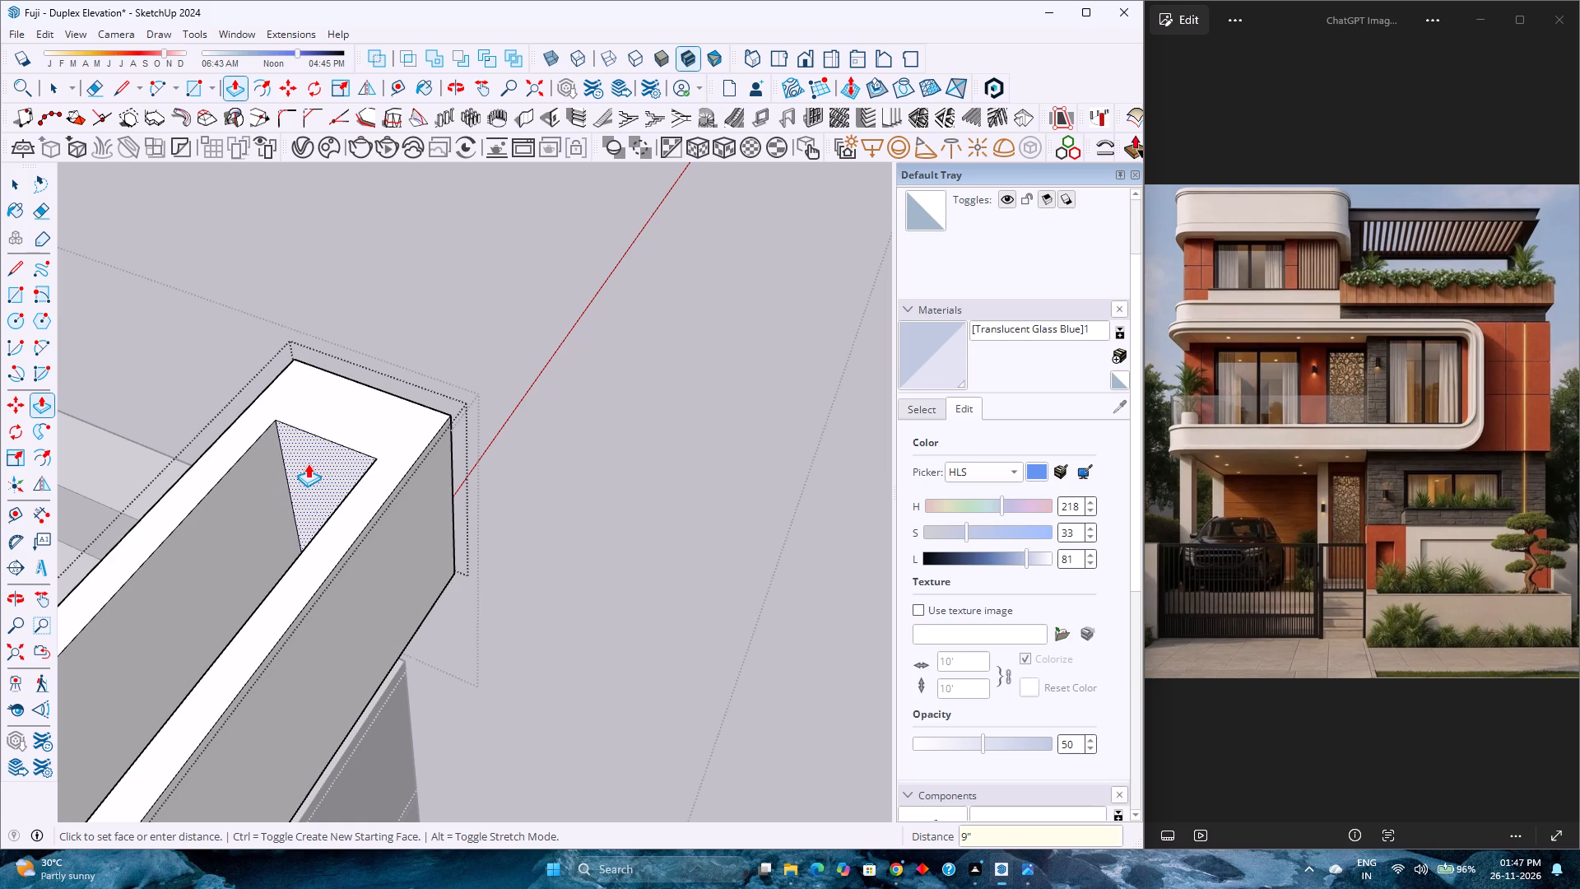
Examine the planter box's ends and how it sits on the front parapet from several angles.
{"action": "scroll", "coordinate": [398, 454], "scroll_direction": "down", "scroll_amount": 10}
{"action": "middle_click_drag", "start_coordinate": [495, 612], "coordinate": [374, 570]}
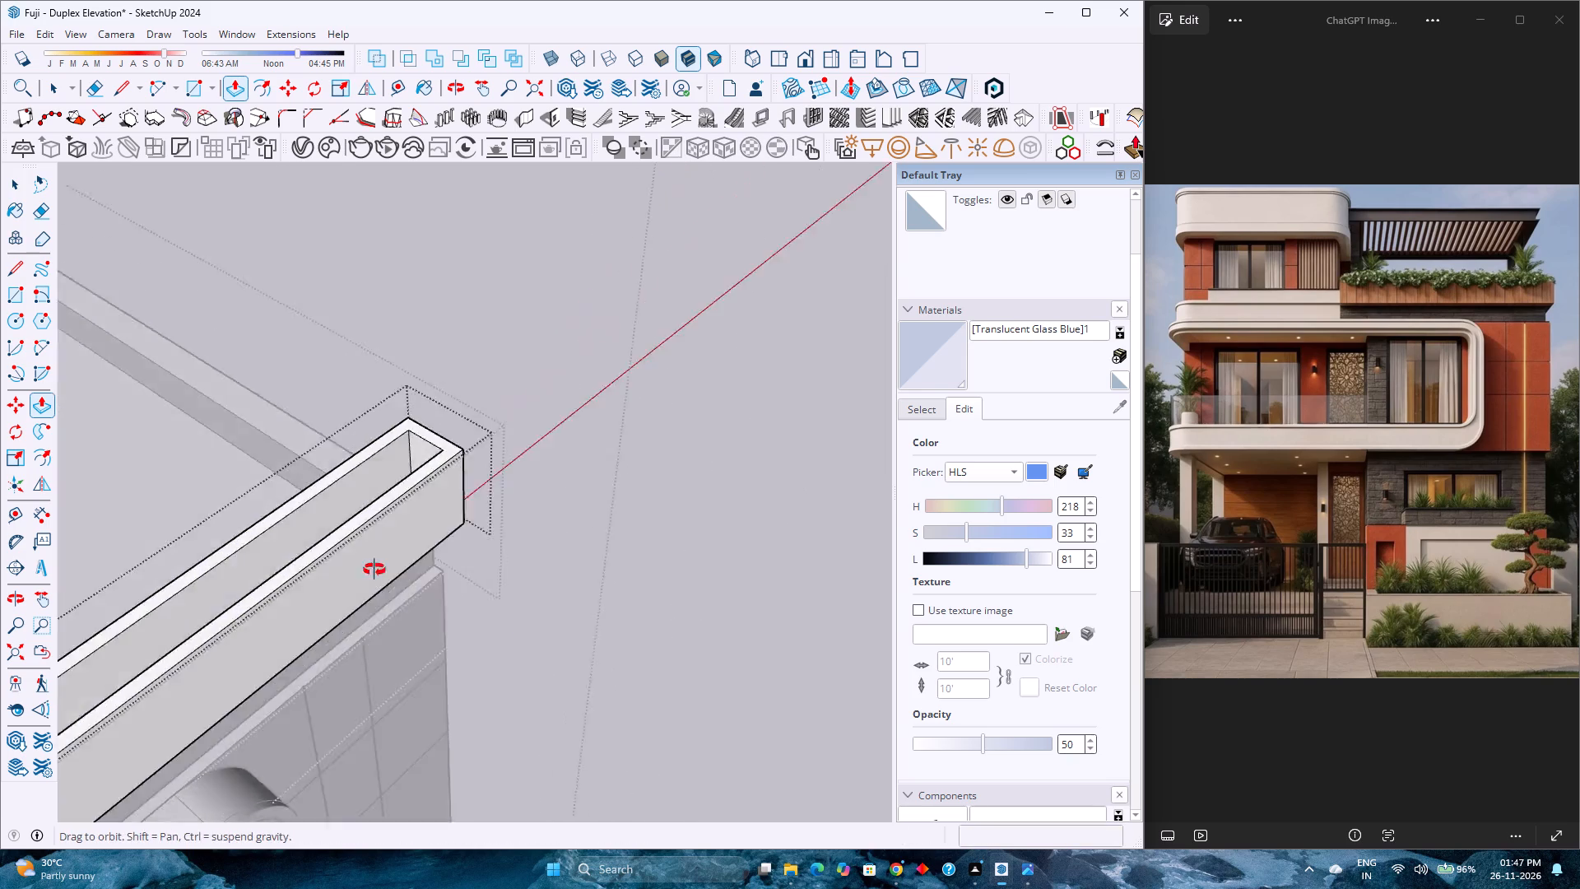
{"action": "middle_click_drag", "start_coordinate": [374, 570], "coordinate": [267, 475]}
{"action": "scroll", "coordinate": [339, 472], "scroll_direction": "down", "scroll_amount": 7}
{"action": "middle_click_drag", "start_coordinate": [359, 486], "coordinate": [476, 425]}
{"action": "scroll", "coordinate": [498, 417], "scroll_direction": "down", "scroll_amount": 9}
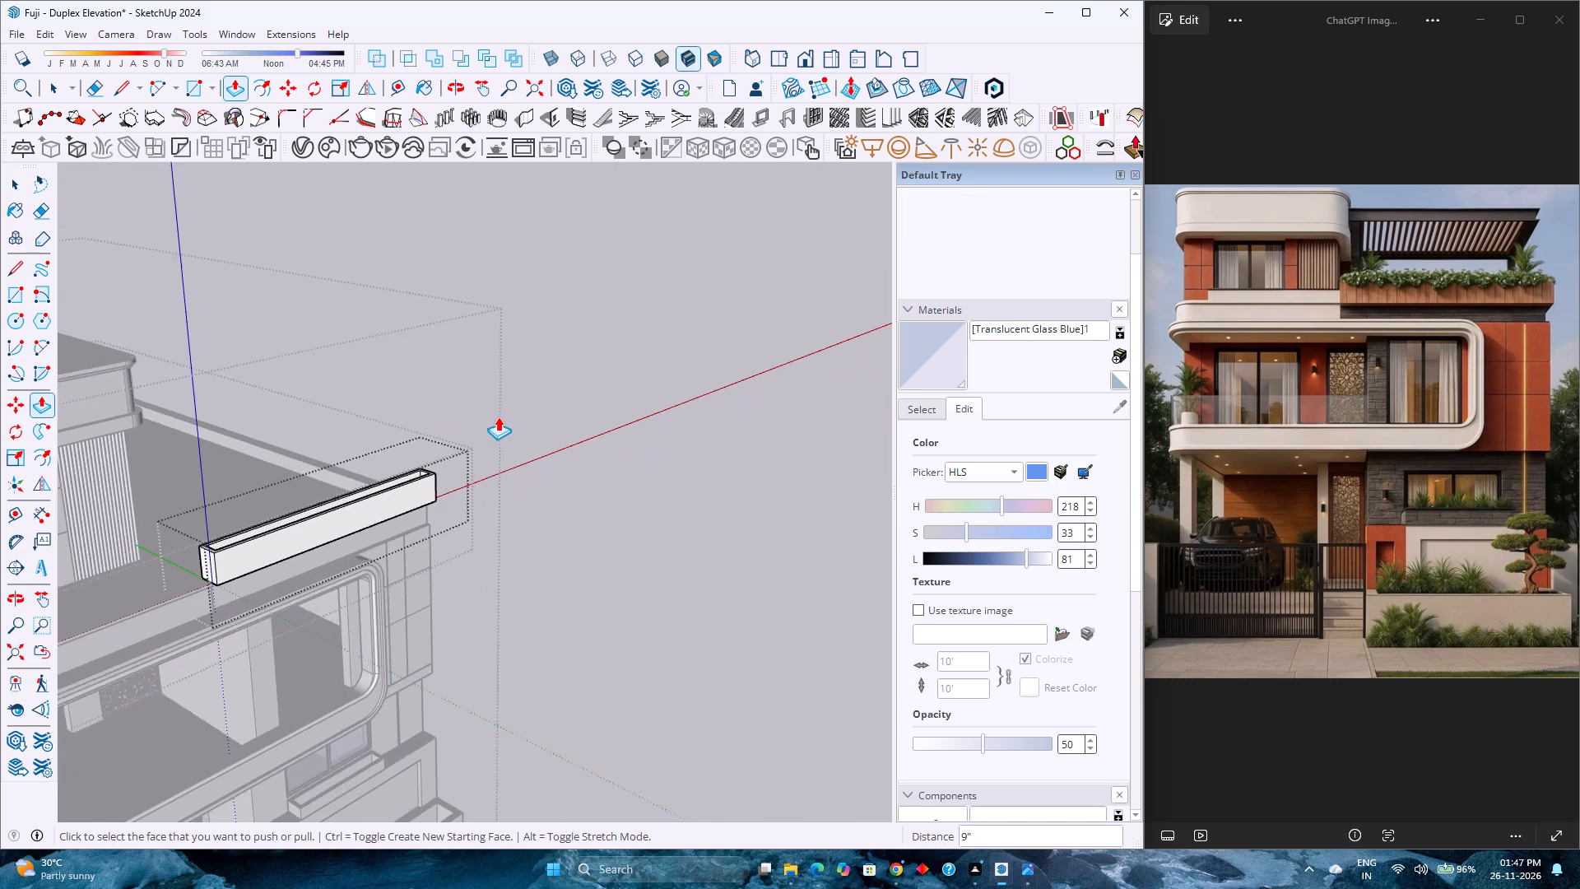
{"action": "scroll", "coordinate": [498, 417], "scroll_direction": "down", "scroll_amount": 4}
{"action": "middle_click_drag", "start_coordinate": [482, 474], "coordinate": [639, 421]}
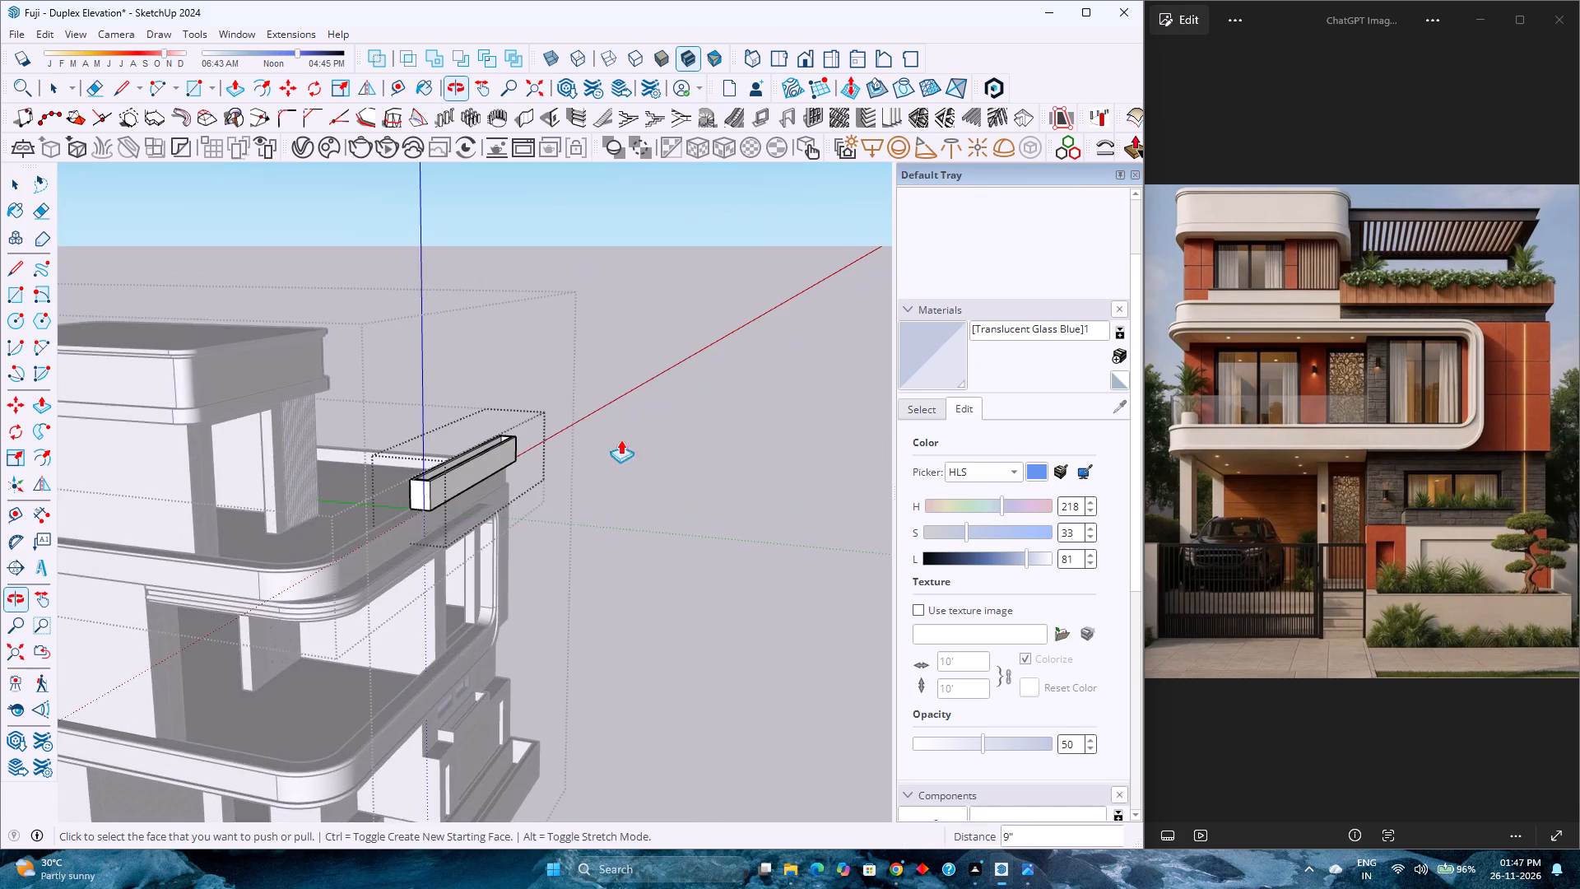
{"action": "scroll", "coordinate": [374, 514], "scroll_direction": "up", "scroll_amount": 8}
{"action": "scroll", "coordinate": [467, 496], "scroll_direction": "up", "scroll_amount": 7}
{"action": "middle_click_drag", "start_coordinate": [472, 496], "coordinate": [127, 403]}
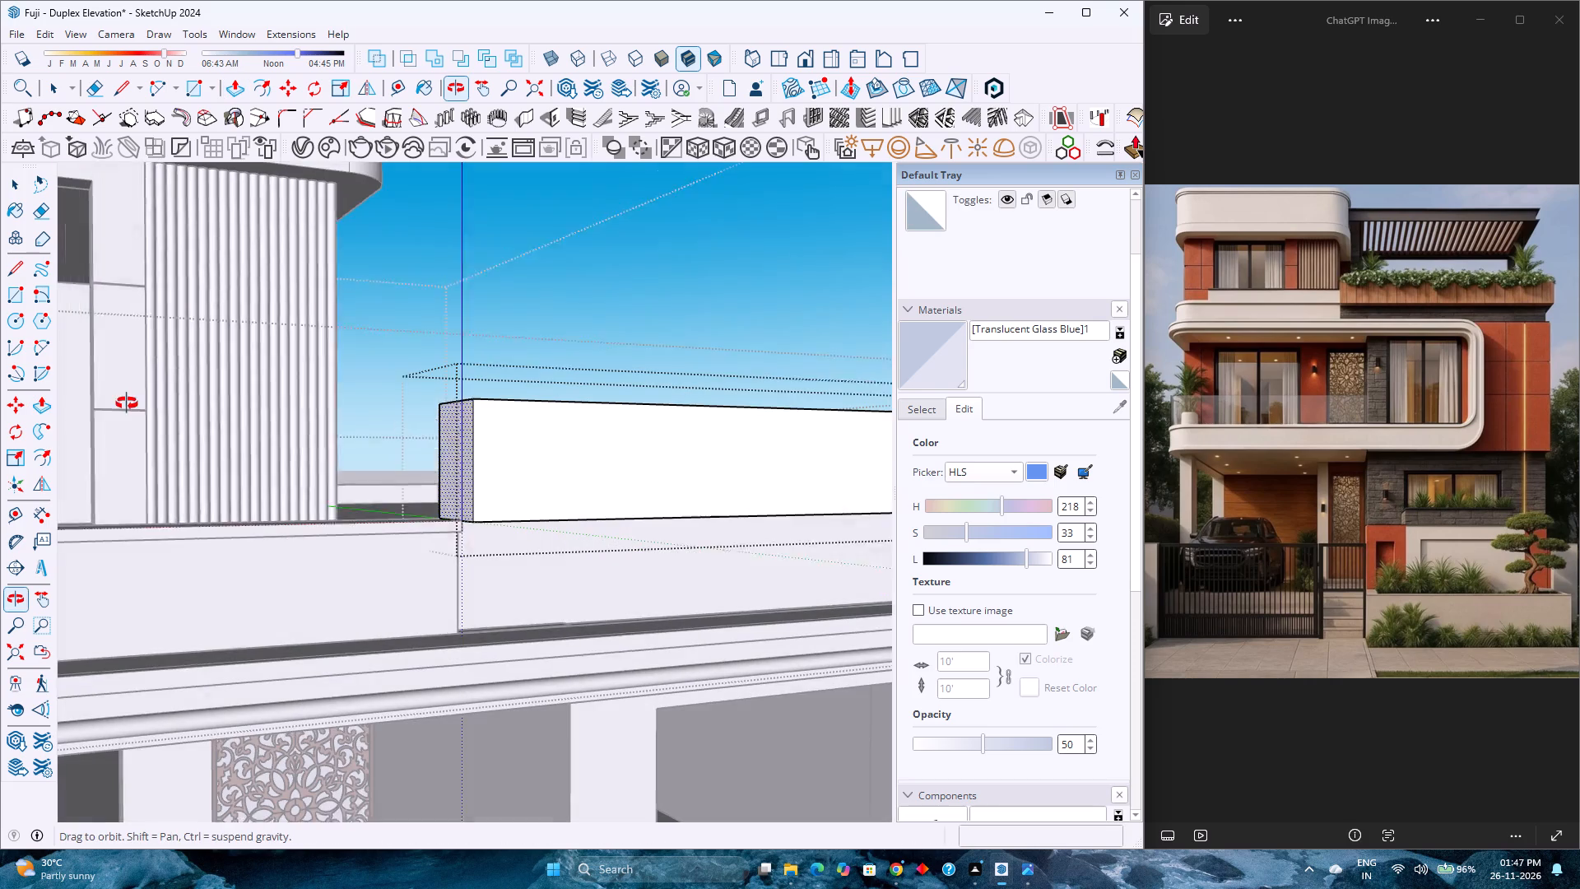
{"action": "middle_click_drag", "start_coordinate": [127, 403], "coordinate": [127, 403]}
{"action": "scroll", "coordinate": [499, 505], "scroll_direction": "down", "scroll_amount": 4}
{"action": "key", "text": "space"}
{"action": "scroll", "coordinate": [497, 505], "scroll_direction": "down", "scroll_amount": 4}
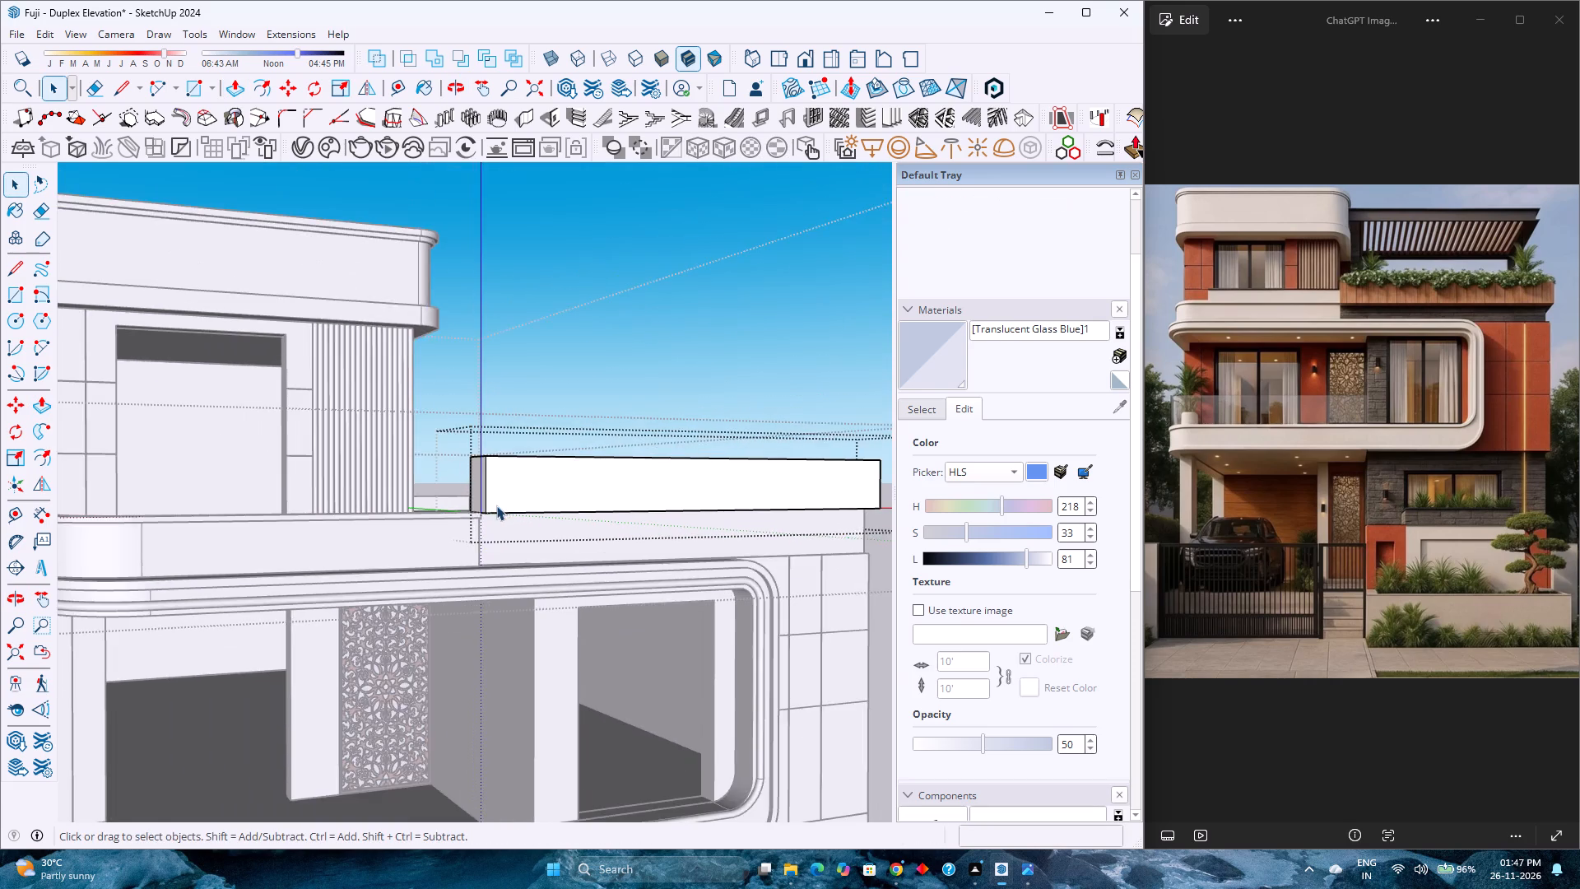
{"action": "scroll", "coordinate": [496, 505], "scroll_direction": "down", "scroll_amount": 12}
Leave group editing with the house in front view and save the model.
{"action": "left_click", "coordinate": [740, 379]}
{"action": "middle_click_drag", "start_coordinate": [709, 431], "coordinate": [516, 415]}
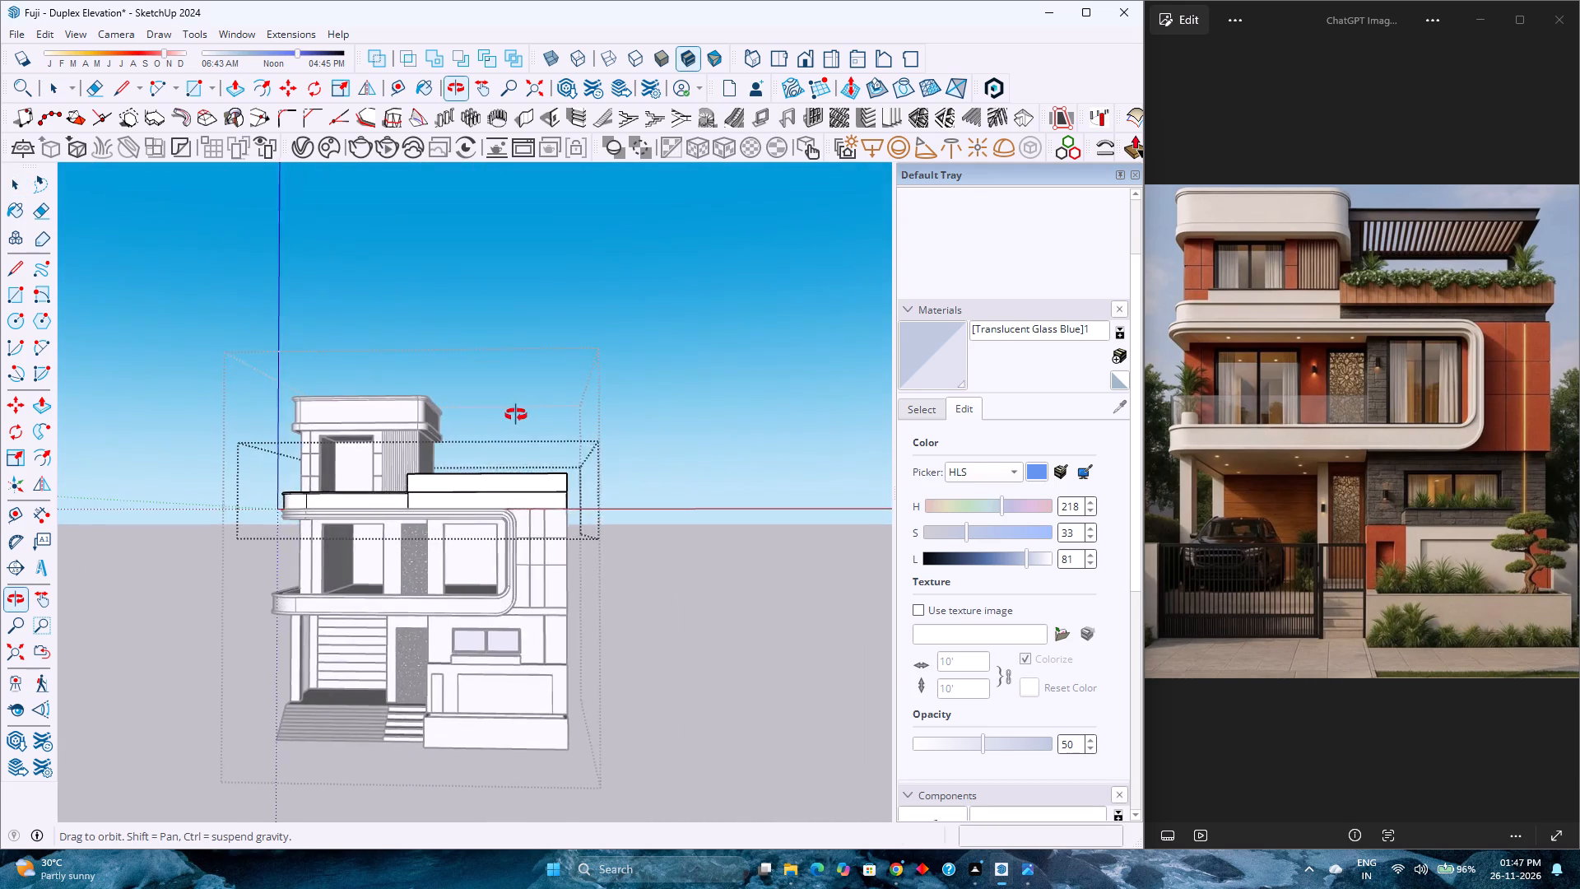
{"action": "middle_click_drag", "start_coordinate": [516, 415], "coordinate": [542, 417]}
{"action": "left_click", "coordinate": [656, 378]}
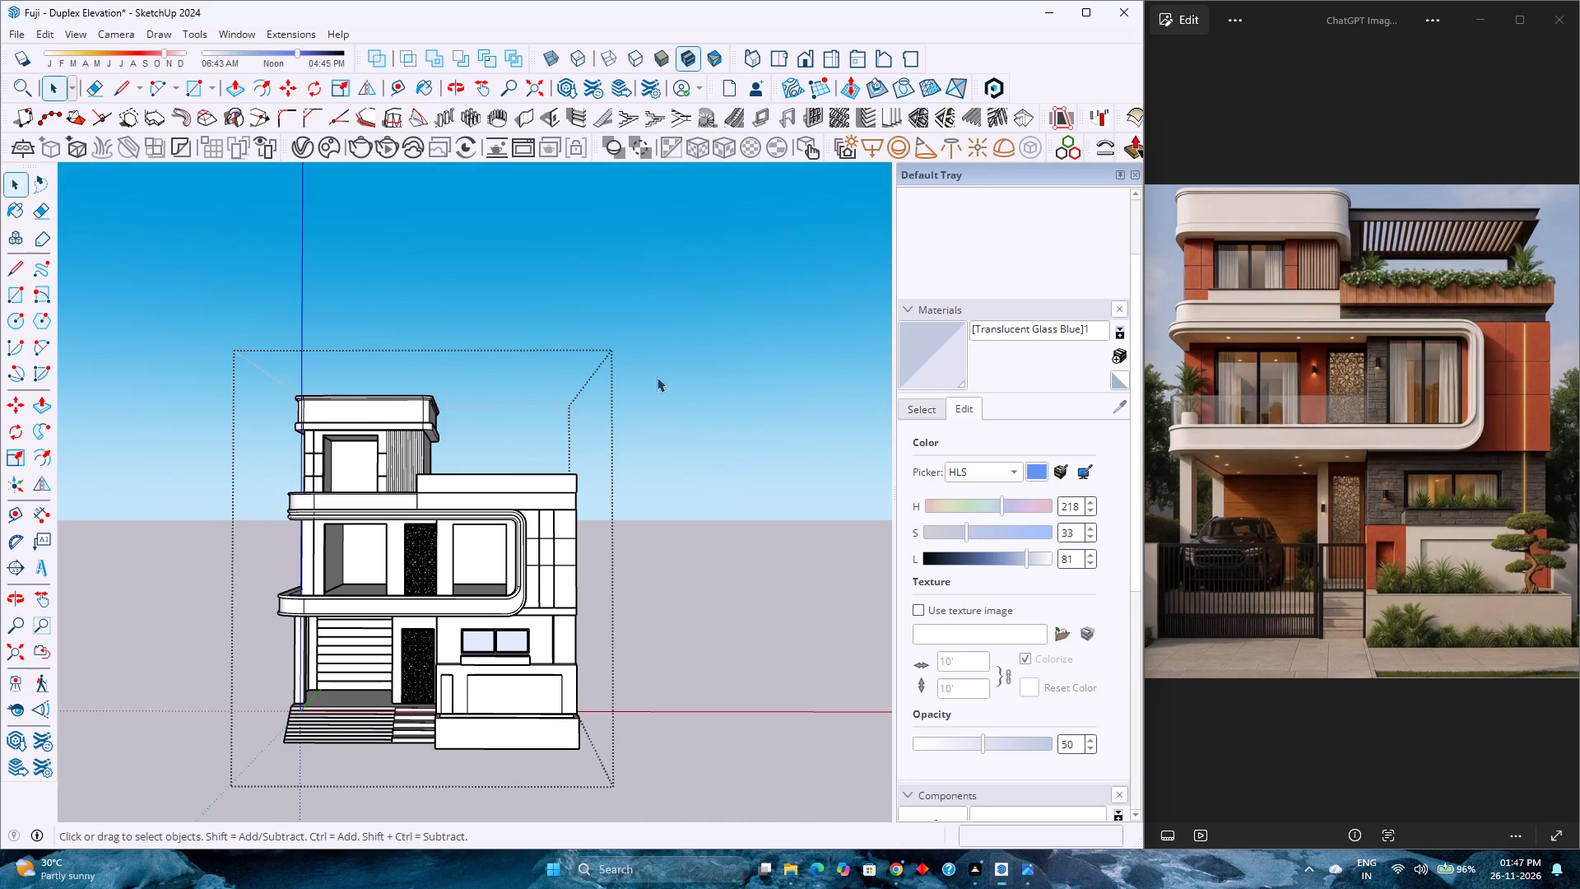
{"action": "key", "text": "ctrl+s"}
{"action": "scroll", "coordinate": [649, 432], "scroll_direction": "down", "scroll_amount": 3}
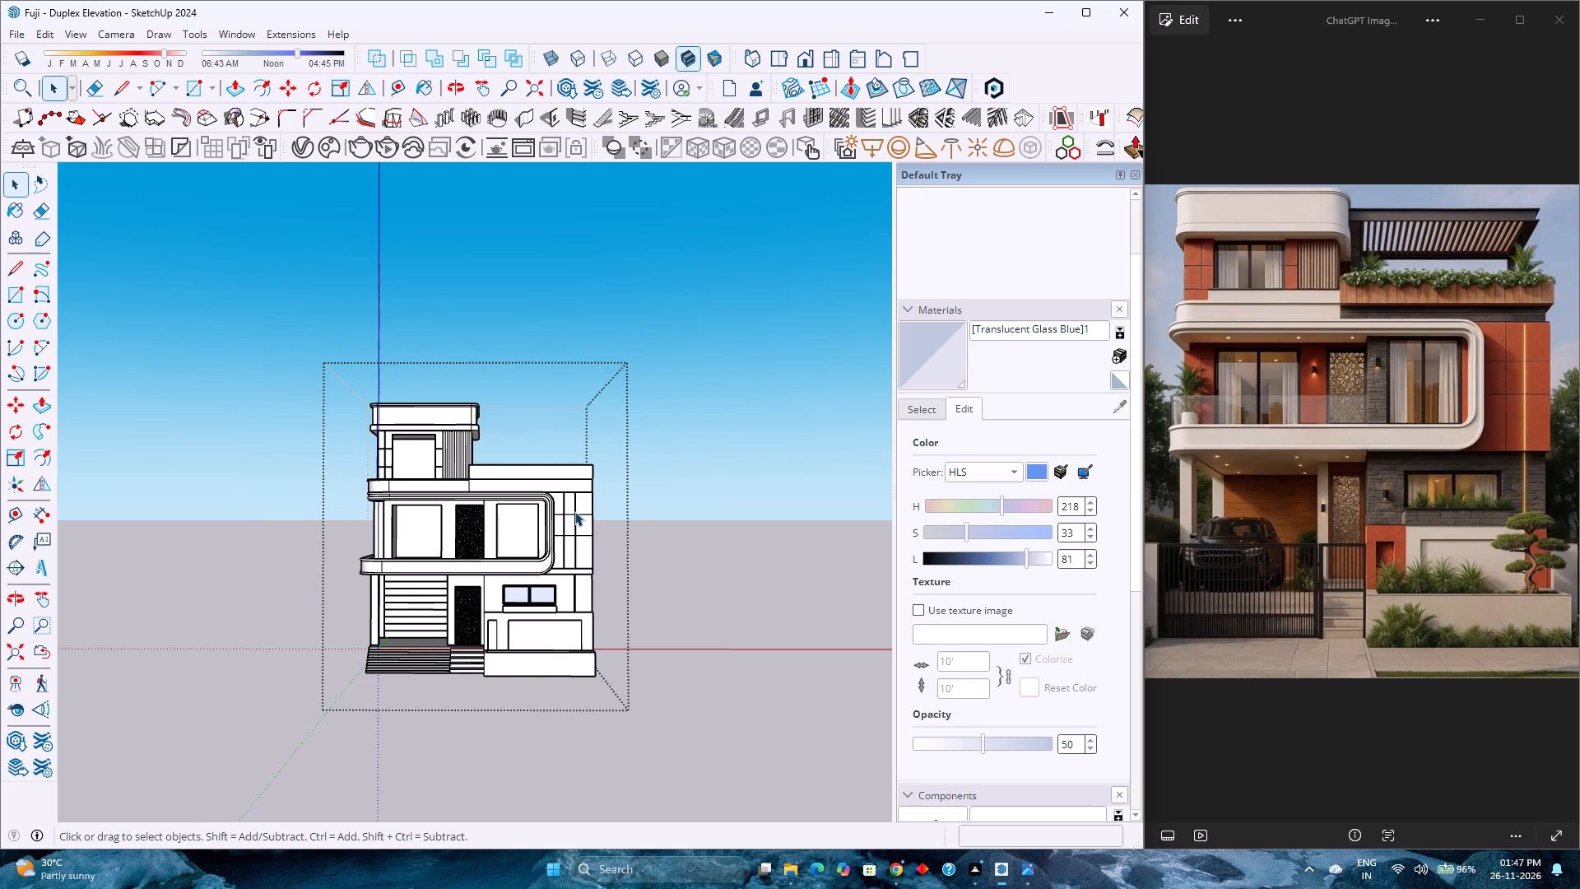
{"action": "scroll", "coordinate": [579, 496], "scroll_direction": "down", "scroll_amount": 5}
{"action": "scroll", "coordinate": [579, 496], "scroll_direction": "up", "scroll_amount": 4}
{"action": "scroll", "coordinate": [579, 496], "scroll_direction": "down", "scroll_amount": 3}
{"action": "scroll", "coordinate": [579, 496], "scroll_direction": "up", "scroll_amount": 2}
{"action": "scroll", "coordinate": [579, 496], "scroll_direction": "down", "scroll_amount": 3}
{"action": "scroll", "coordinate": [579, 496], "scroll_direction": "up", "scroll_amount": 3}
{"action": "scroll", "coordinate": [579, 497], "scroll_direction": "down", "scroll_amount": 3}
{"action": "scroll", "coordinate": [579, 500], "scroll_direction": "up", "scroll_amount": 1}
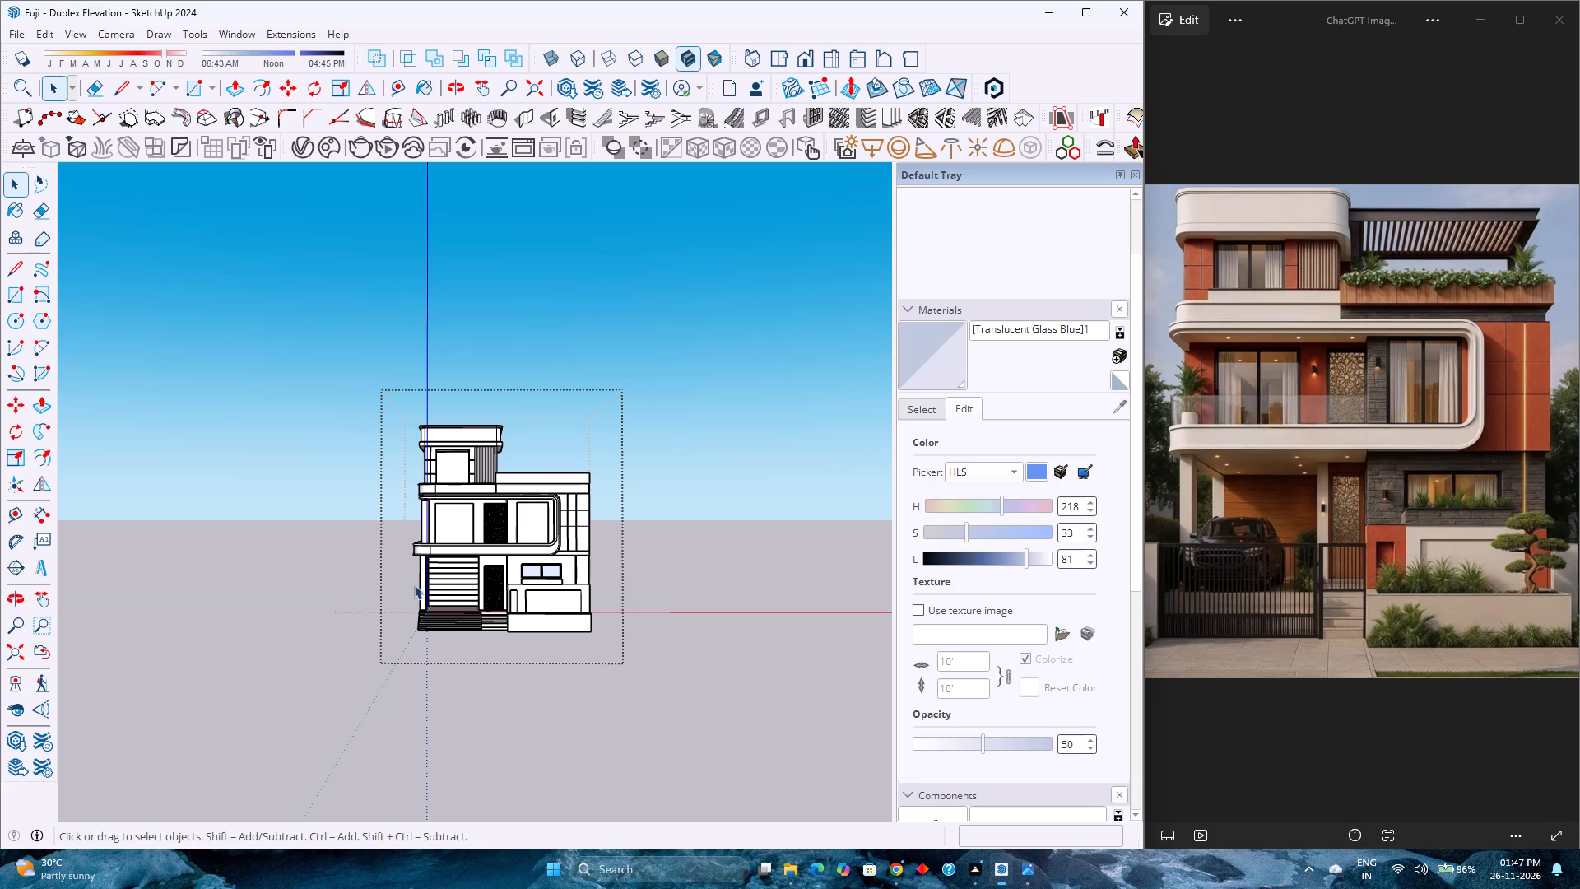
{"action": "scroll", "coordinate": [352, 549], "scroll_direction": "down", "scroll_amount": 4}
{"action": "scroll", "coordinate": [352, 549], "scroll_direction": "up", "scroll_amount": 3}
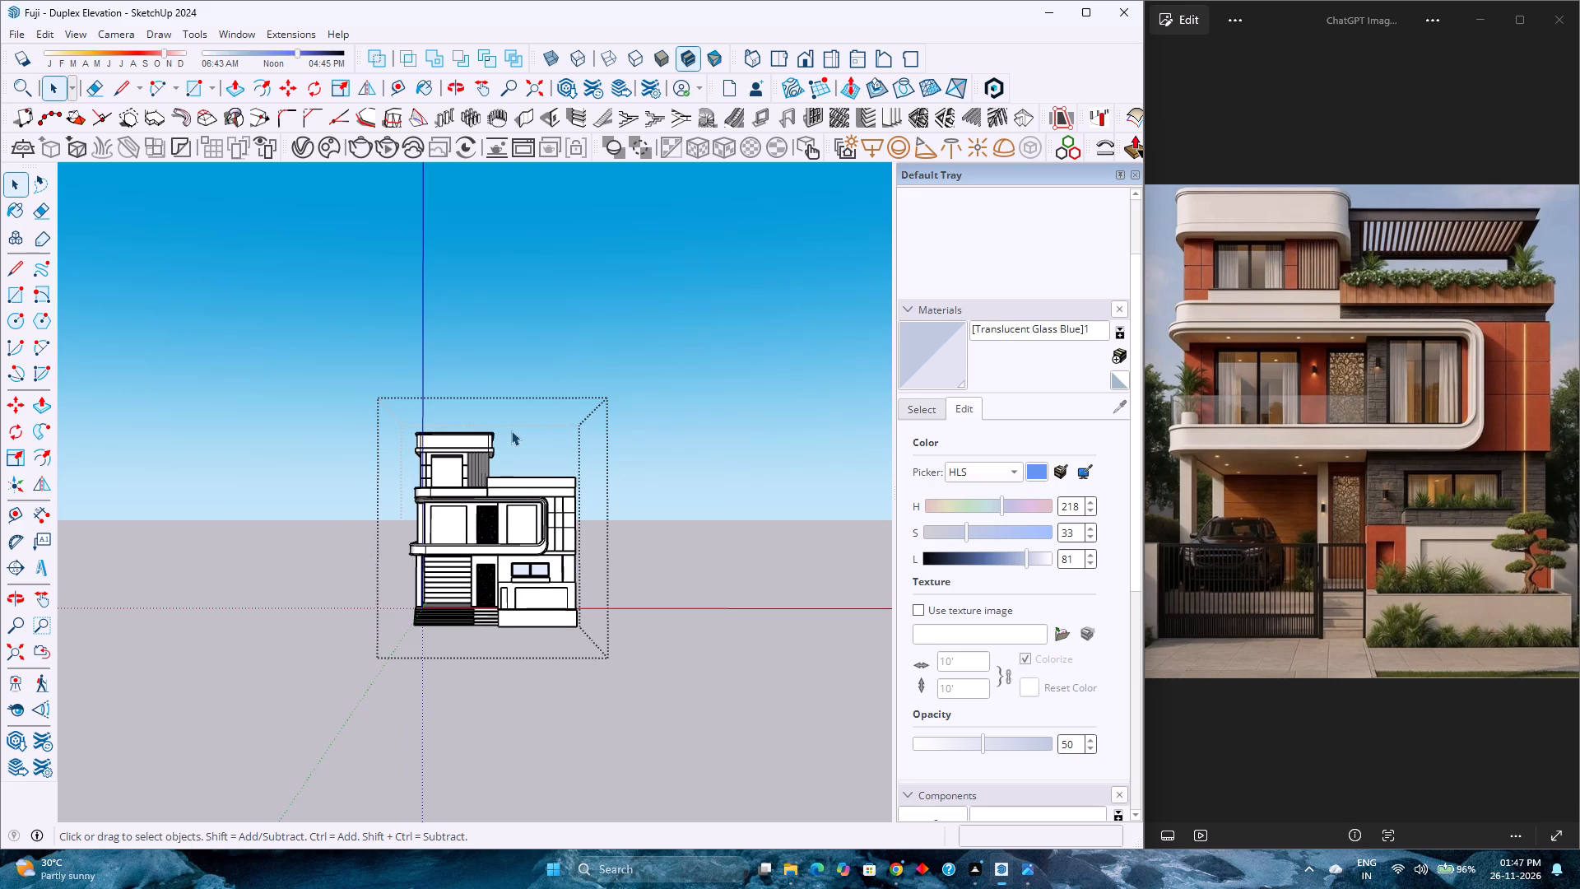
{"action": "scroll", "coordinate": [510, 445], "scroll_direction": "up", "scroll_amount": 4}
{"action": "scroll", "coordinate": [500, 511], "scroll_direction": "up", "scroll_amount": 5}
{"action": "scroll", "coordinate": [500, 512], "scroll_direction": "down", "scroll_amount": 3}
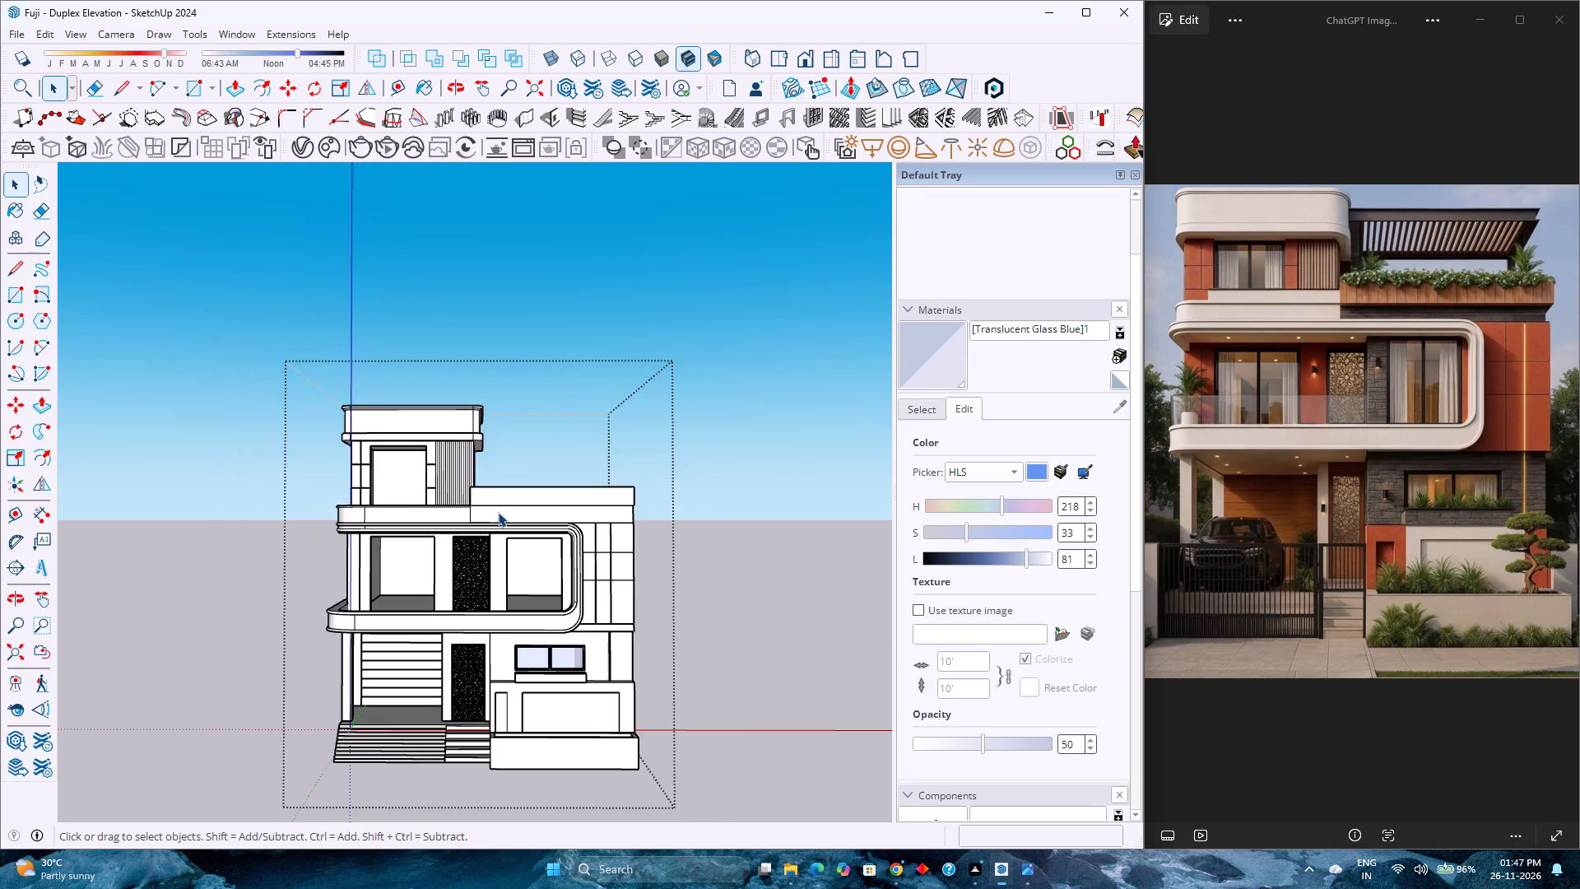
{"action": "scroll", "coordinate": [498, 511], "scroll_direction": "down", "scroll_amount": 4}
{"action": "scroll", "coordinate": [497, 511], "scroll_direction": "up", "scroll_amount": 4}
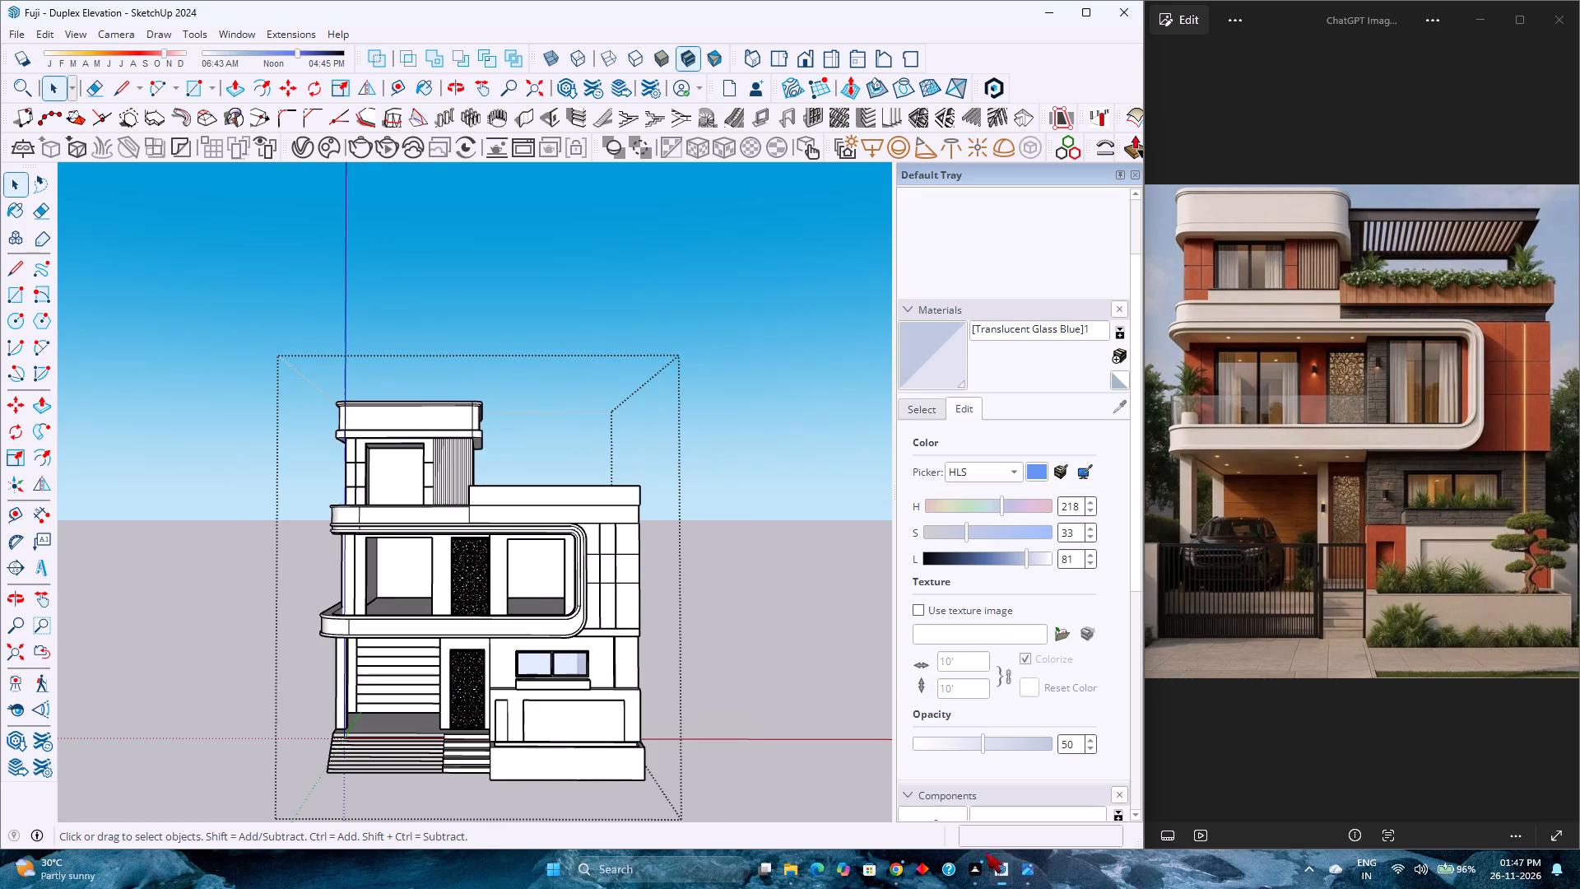
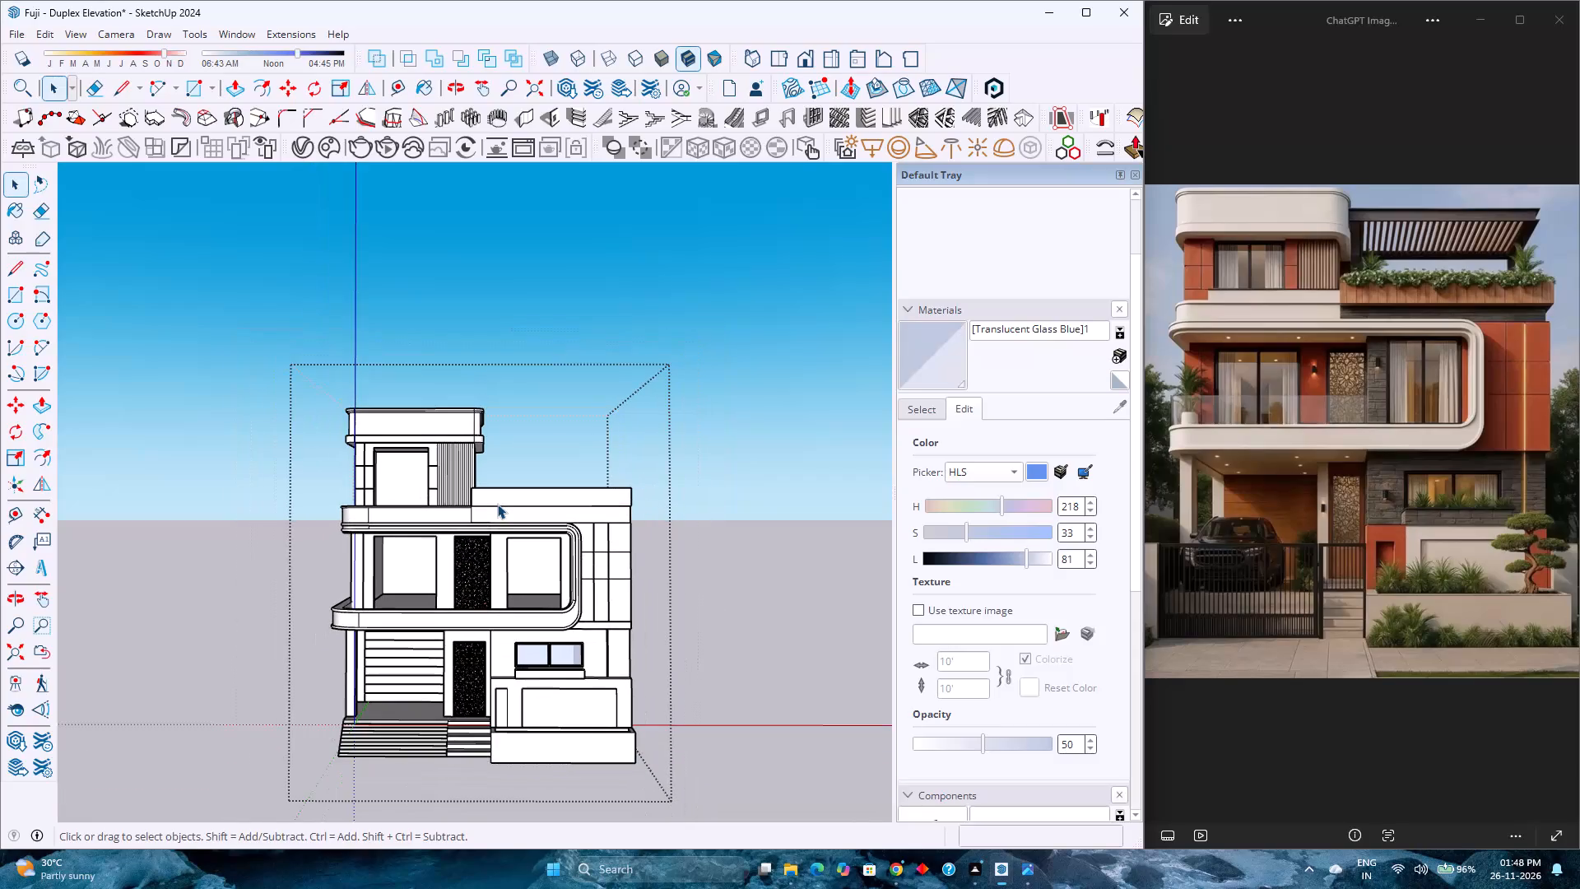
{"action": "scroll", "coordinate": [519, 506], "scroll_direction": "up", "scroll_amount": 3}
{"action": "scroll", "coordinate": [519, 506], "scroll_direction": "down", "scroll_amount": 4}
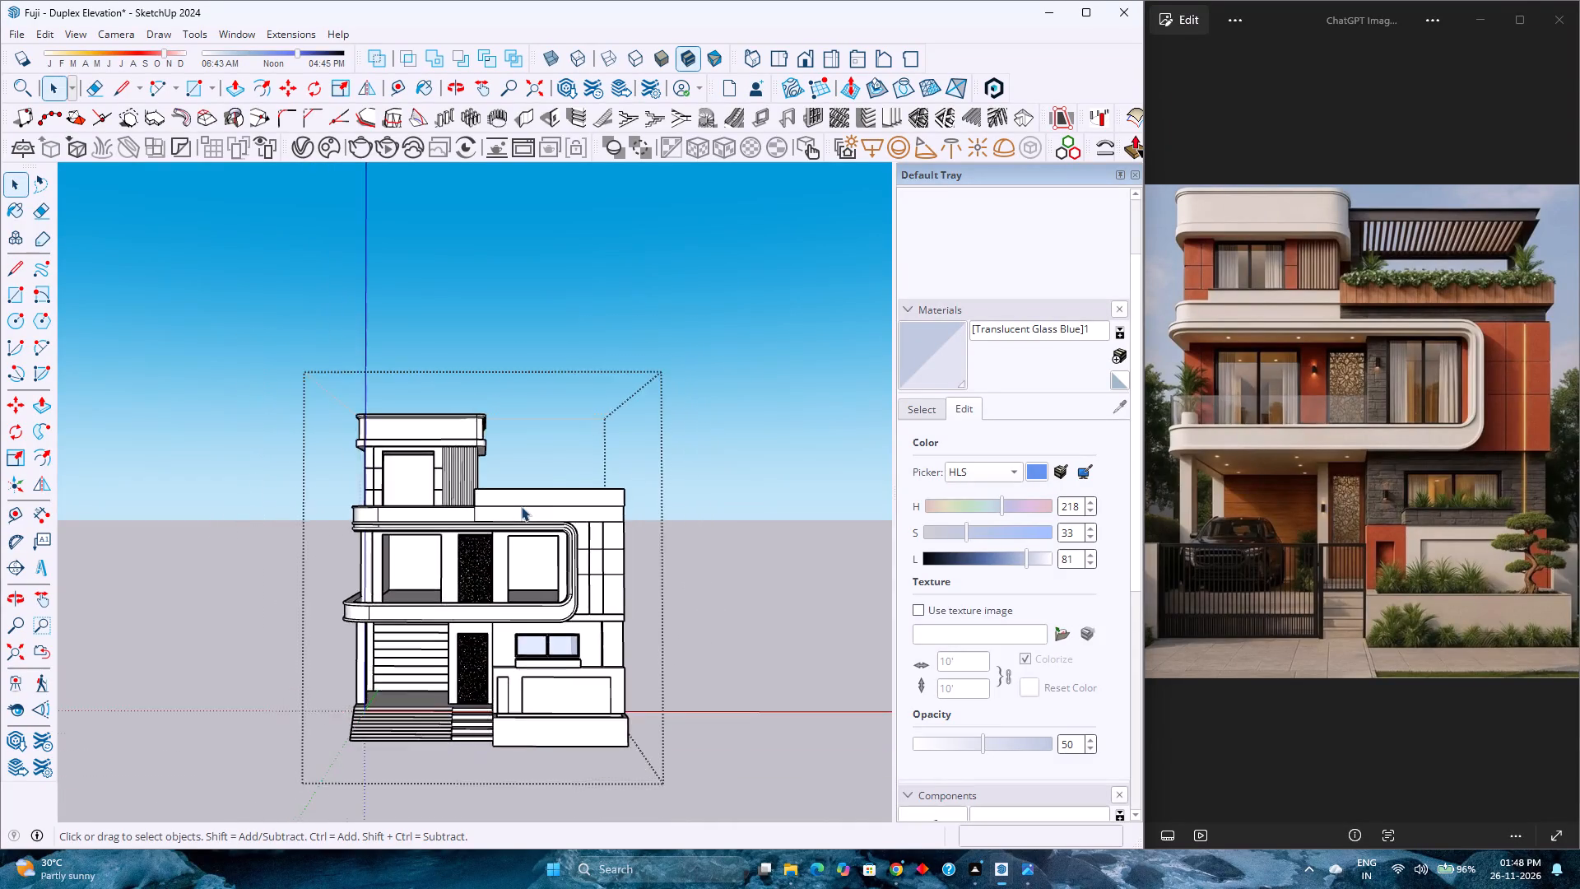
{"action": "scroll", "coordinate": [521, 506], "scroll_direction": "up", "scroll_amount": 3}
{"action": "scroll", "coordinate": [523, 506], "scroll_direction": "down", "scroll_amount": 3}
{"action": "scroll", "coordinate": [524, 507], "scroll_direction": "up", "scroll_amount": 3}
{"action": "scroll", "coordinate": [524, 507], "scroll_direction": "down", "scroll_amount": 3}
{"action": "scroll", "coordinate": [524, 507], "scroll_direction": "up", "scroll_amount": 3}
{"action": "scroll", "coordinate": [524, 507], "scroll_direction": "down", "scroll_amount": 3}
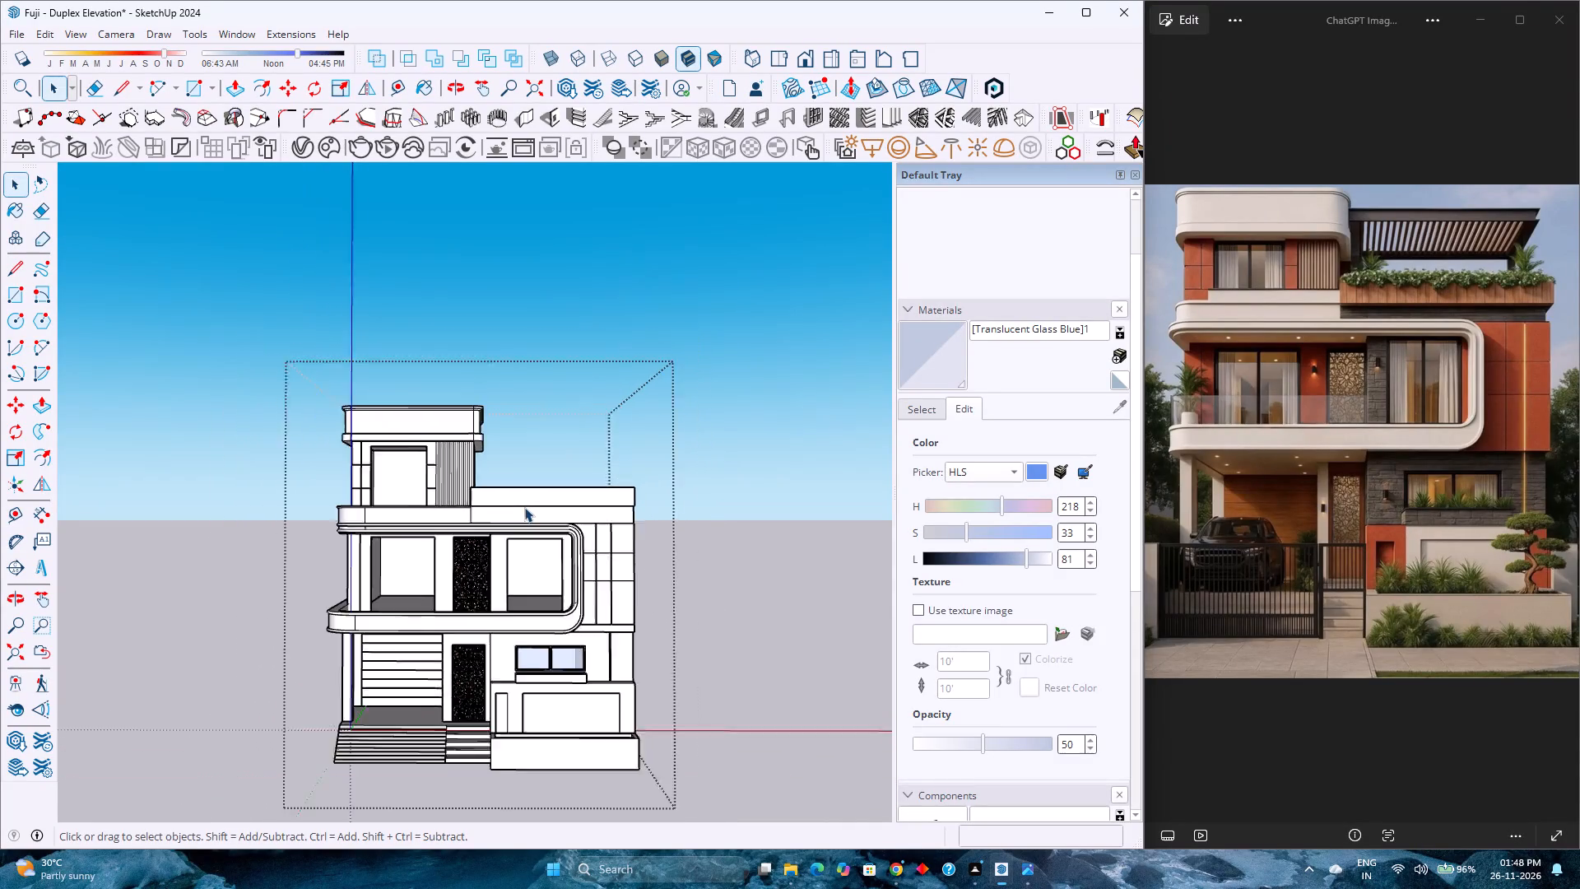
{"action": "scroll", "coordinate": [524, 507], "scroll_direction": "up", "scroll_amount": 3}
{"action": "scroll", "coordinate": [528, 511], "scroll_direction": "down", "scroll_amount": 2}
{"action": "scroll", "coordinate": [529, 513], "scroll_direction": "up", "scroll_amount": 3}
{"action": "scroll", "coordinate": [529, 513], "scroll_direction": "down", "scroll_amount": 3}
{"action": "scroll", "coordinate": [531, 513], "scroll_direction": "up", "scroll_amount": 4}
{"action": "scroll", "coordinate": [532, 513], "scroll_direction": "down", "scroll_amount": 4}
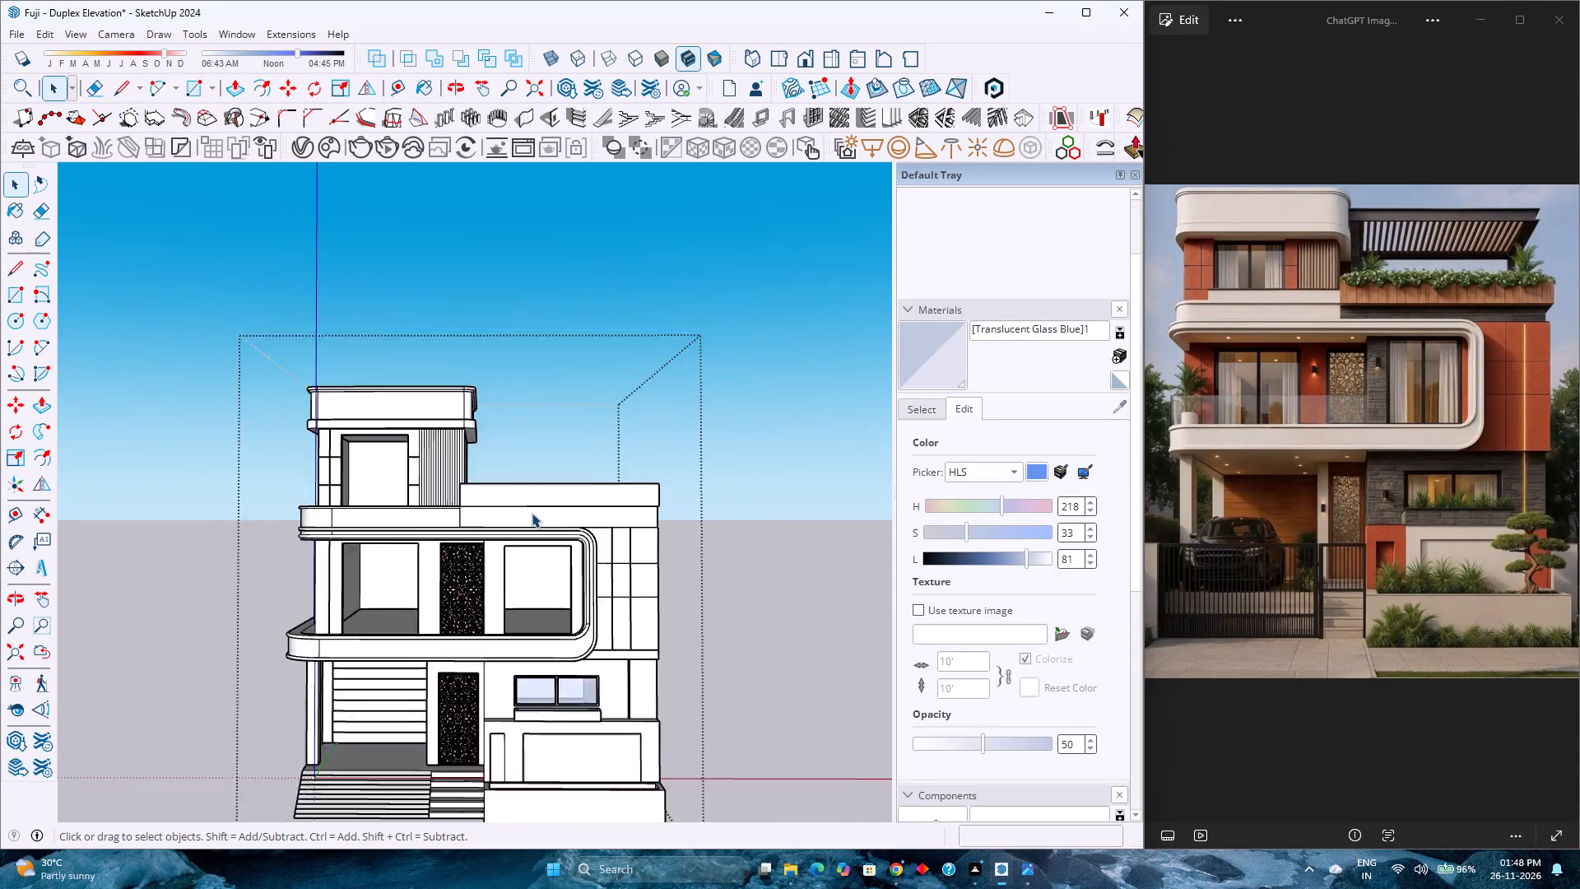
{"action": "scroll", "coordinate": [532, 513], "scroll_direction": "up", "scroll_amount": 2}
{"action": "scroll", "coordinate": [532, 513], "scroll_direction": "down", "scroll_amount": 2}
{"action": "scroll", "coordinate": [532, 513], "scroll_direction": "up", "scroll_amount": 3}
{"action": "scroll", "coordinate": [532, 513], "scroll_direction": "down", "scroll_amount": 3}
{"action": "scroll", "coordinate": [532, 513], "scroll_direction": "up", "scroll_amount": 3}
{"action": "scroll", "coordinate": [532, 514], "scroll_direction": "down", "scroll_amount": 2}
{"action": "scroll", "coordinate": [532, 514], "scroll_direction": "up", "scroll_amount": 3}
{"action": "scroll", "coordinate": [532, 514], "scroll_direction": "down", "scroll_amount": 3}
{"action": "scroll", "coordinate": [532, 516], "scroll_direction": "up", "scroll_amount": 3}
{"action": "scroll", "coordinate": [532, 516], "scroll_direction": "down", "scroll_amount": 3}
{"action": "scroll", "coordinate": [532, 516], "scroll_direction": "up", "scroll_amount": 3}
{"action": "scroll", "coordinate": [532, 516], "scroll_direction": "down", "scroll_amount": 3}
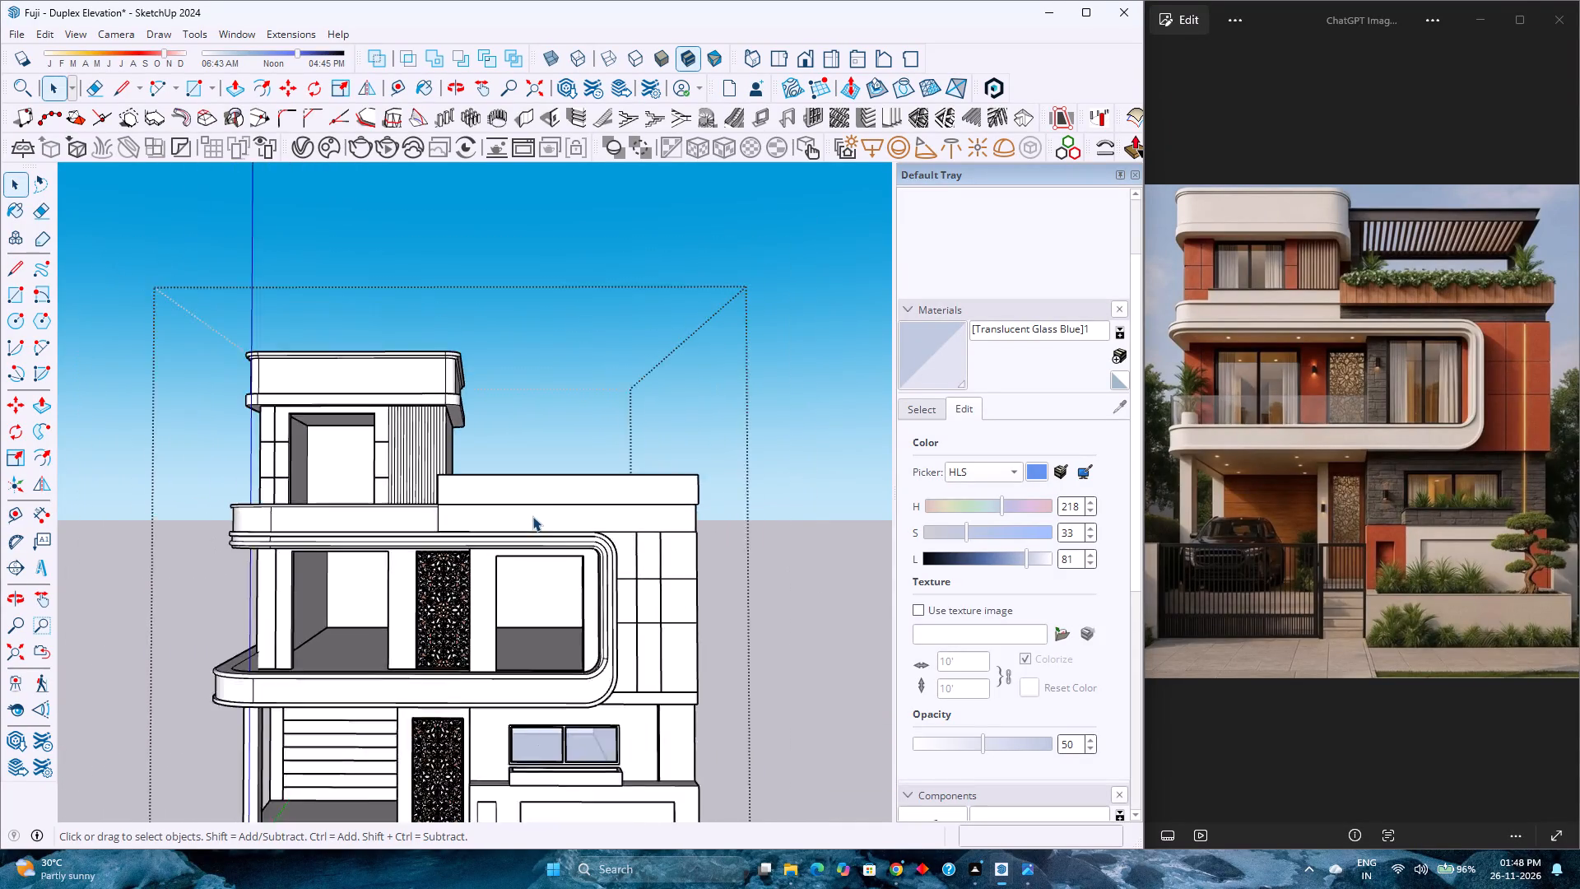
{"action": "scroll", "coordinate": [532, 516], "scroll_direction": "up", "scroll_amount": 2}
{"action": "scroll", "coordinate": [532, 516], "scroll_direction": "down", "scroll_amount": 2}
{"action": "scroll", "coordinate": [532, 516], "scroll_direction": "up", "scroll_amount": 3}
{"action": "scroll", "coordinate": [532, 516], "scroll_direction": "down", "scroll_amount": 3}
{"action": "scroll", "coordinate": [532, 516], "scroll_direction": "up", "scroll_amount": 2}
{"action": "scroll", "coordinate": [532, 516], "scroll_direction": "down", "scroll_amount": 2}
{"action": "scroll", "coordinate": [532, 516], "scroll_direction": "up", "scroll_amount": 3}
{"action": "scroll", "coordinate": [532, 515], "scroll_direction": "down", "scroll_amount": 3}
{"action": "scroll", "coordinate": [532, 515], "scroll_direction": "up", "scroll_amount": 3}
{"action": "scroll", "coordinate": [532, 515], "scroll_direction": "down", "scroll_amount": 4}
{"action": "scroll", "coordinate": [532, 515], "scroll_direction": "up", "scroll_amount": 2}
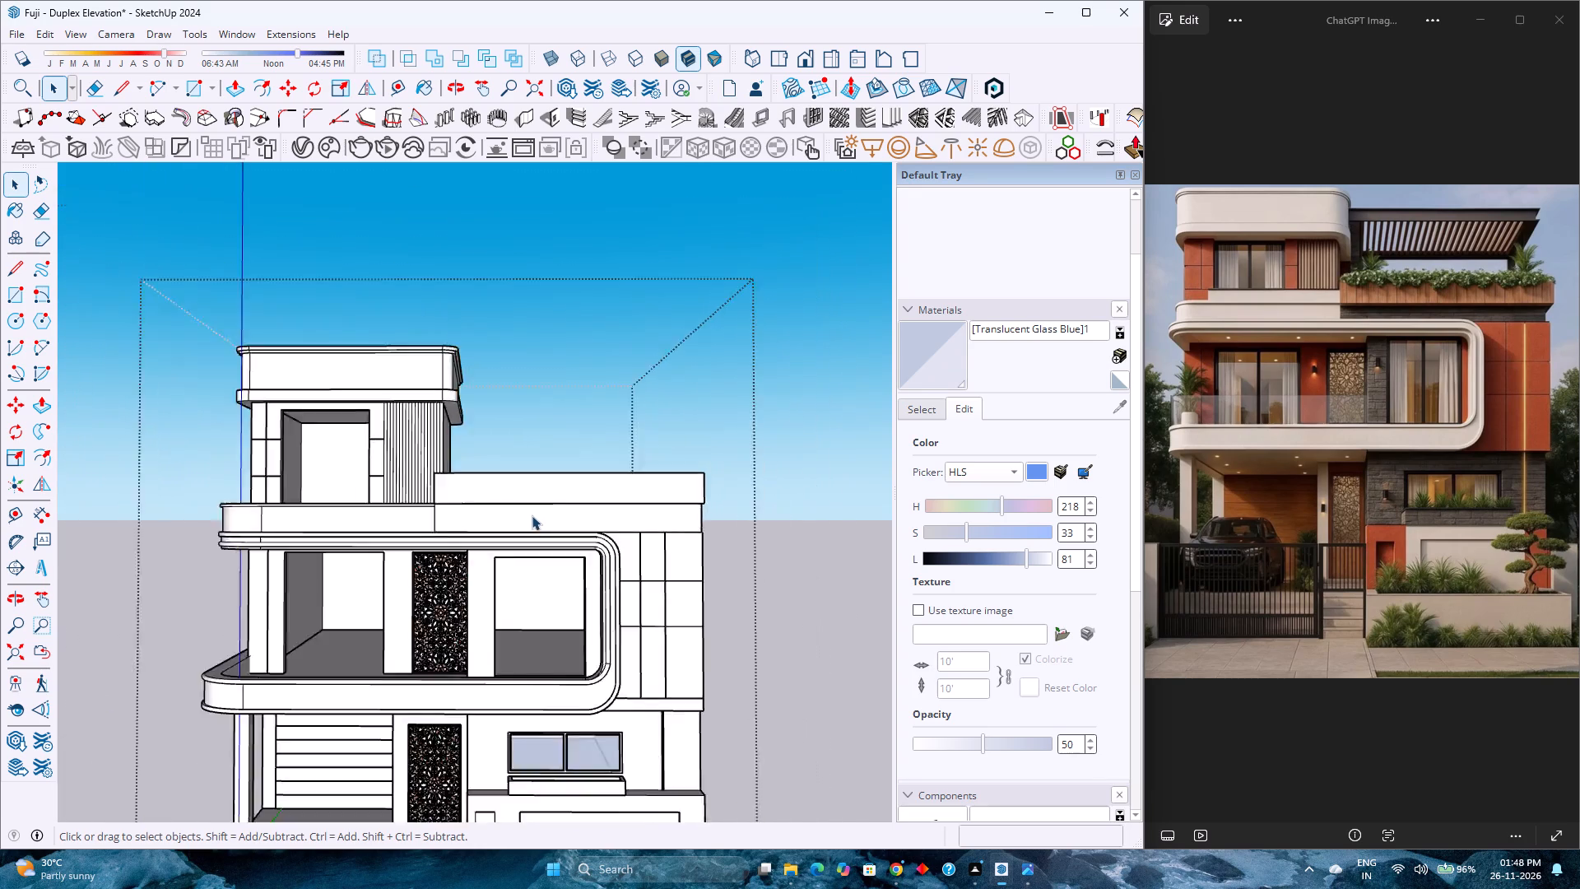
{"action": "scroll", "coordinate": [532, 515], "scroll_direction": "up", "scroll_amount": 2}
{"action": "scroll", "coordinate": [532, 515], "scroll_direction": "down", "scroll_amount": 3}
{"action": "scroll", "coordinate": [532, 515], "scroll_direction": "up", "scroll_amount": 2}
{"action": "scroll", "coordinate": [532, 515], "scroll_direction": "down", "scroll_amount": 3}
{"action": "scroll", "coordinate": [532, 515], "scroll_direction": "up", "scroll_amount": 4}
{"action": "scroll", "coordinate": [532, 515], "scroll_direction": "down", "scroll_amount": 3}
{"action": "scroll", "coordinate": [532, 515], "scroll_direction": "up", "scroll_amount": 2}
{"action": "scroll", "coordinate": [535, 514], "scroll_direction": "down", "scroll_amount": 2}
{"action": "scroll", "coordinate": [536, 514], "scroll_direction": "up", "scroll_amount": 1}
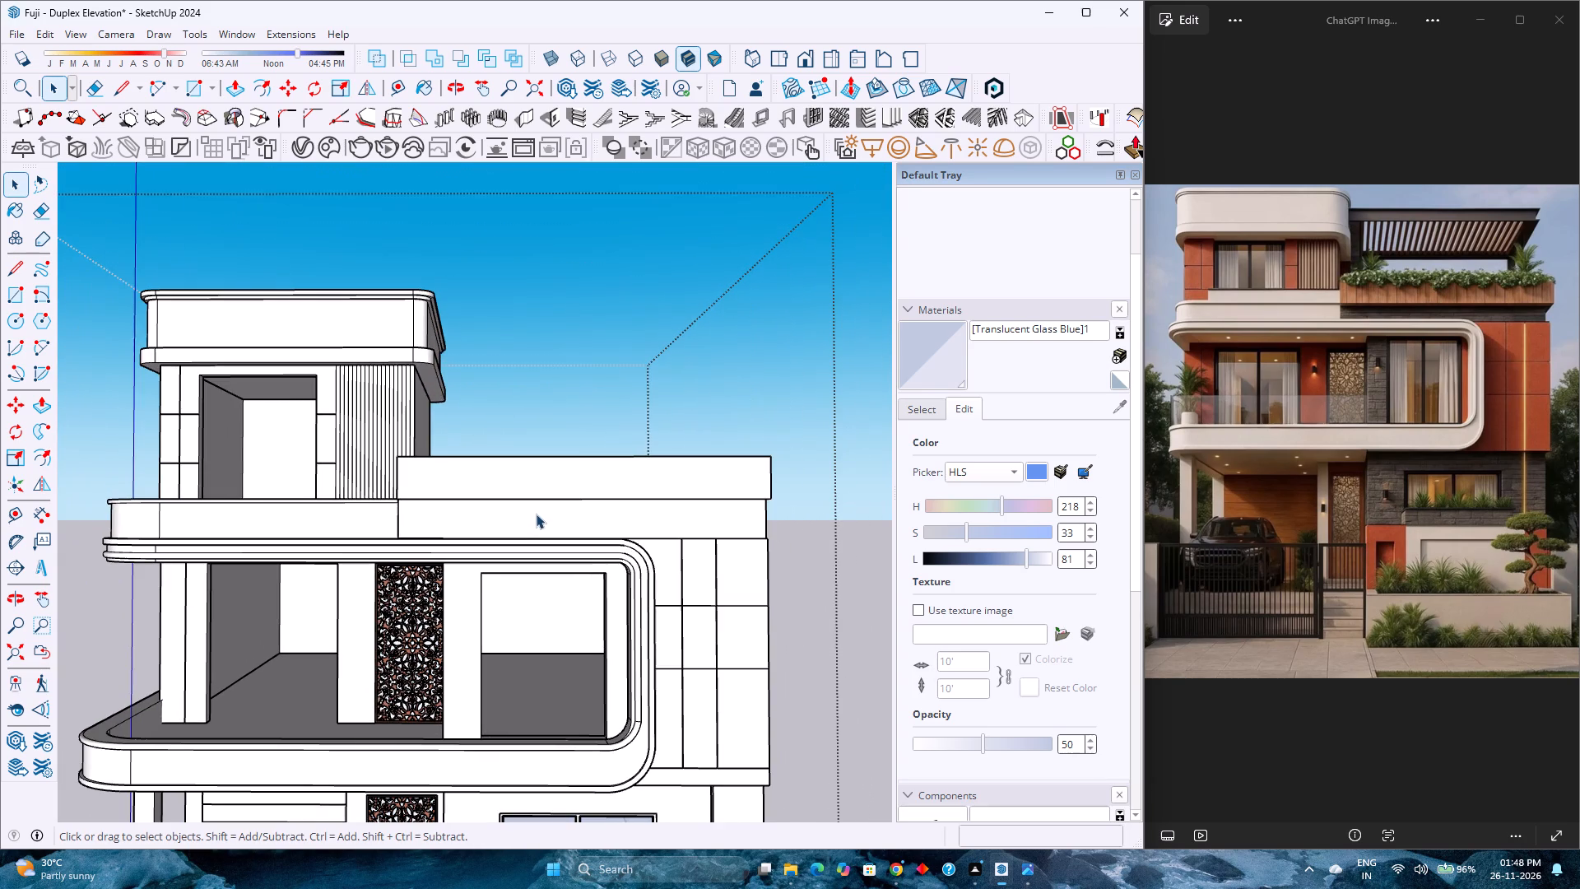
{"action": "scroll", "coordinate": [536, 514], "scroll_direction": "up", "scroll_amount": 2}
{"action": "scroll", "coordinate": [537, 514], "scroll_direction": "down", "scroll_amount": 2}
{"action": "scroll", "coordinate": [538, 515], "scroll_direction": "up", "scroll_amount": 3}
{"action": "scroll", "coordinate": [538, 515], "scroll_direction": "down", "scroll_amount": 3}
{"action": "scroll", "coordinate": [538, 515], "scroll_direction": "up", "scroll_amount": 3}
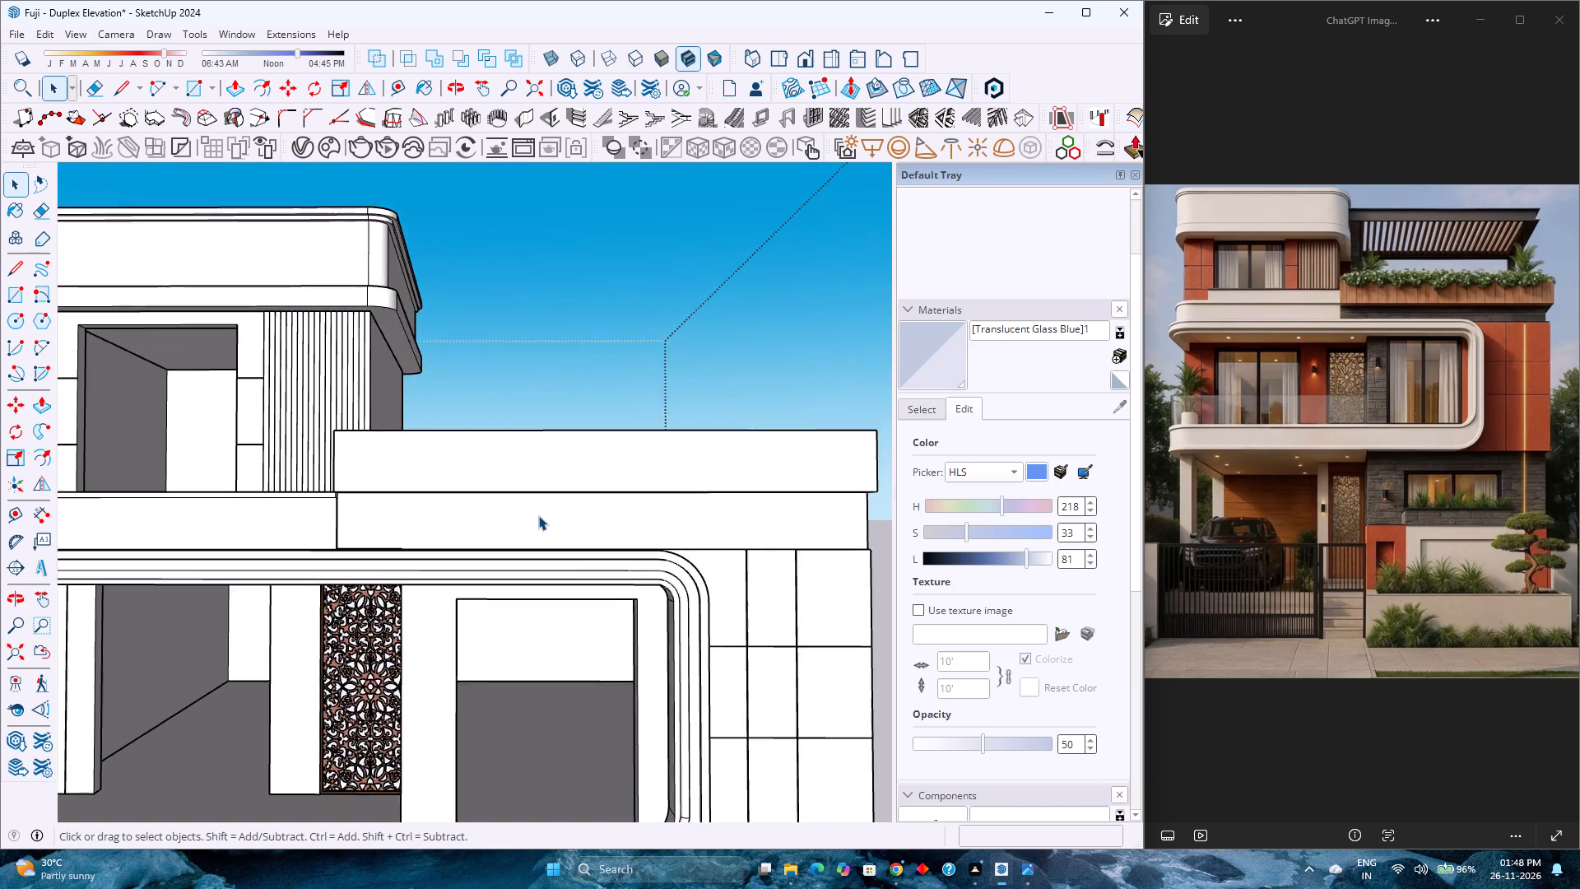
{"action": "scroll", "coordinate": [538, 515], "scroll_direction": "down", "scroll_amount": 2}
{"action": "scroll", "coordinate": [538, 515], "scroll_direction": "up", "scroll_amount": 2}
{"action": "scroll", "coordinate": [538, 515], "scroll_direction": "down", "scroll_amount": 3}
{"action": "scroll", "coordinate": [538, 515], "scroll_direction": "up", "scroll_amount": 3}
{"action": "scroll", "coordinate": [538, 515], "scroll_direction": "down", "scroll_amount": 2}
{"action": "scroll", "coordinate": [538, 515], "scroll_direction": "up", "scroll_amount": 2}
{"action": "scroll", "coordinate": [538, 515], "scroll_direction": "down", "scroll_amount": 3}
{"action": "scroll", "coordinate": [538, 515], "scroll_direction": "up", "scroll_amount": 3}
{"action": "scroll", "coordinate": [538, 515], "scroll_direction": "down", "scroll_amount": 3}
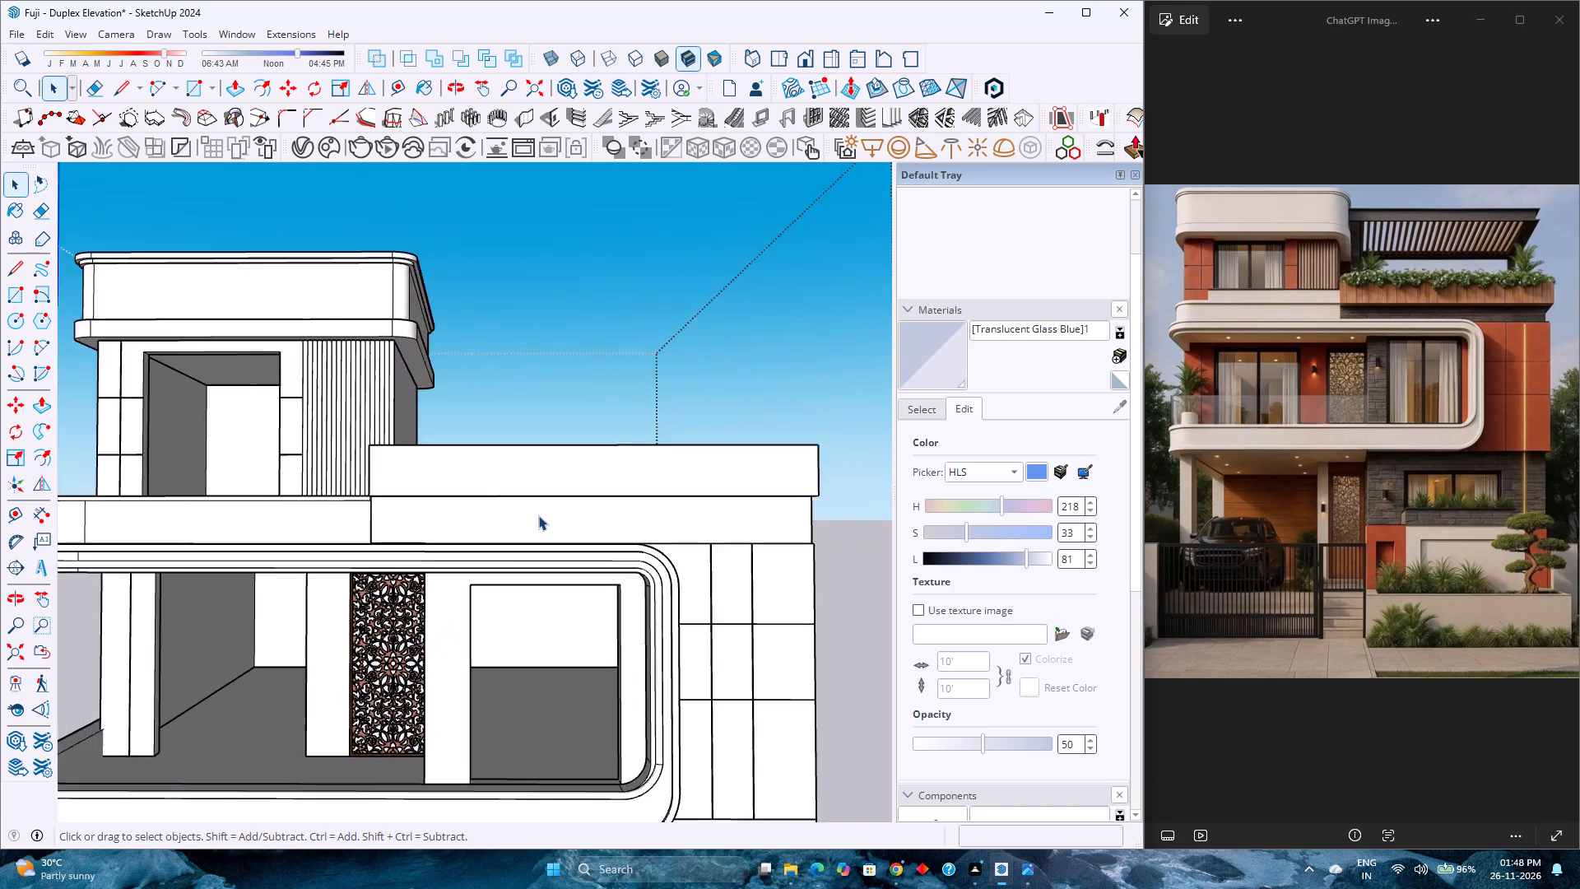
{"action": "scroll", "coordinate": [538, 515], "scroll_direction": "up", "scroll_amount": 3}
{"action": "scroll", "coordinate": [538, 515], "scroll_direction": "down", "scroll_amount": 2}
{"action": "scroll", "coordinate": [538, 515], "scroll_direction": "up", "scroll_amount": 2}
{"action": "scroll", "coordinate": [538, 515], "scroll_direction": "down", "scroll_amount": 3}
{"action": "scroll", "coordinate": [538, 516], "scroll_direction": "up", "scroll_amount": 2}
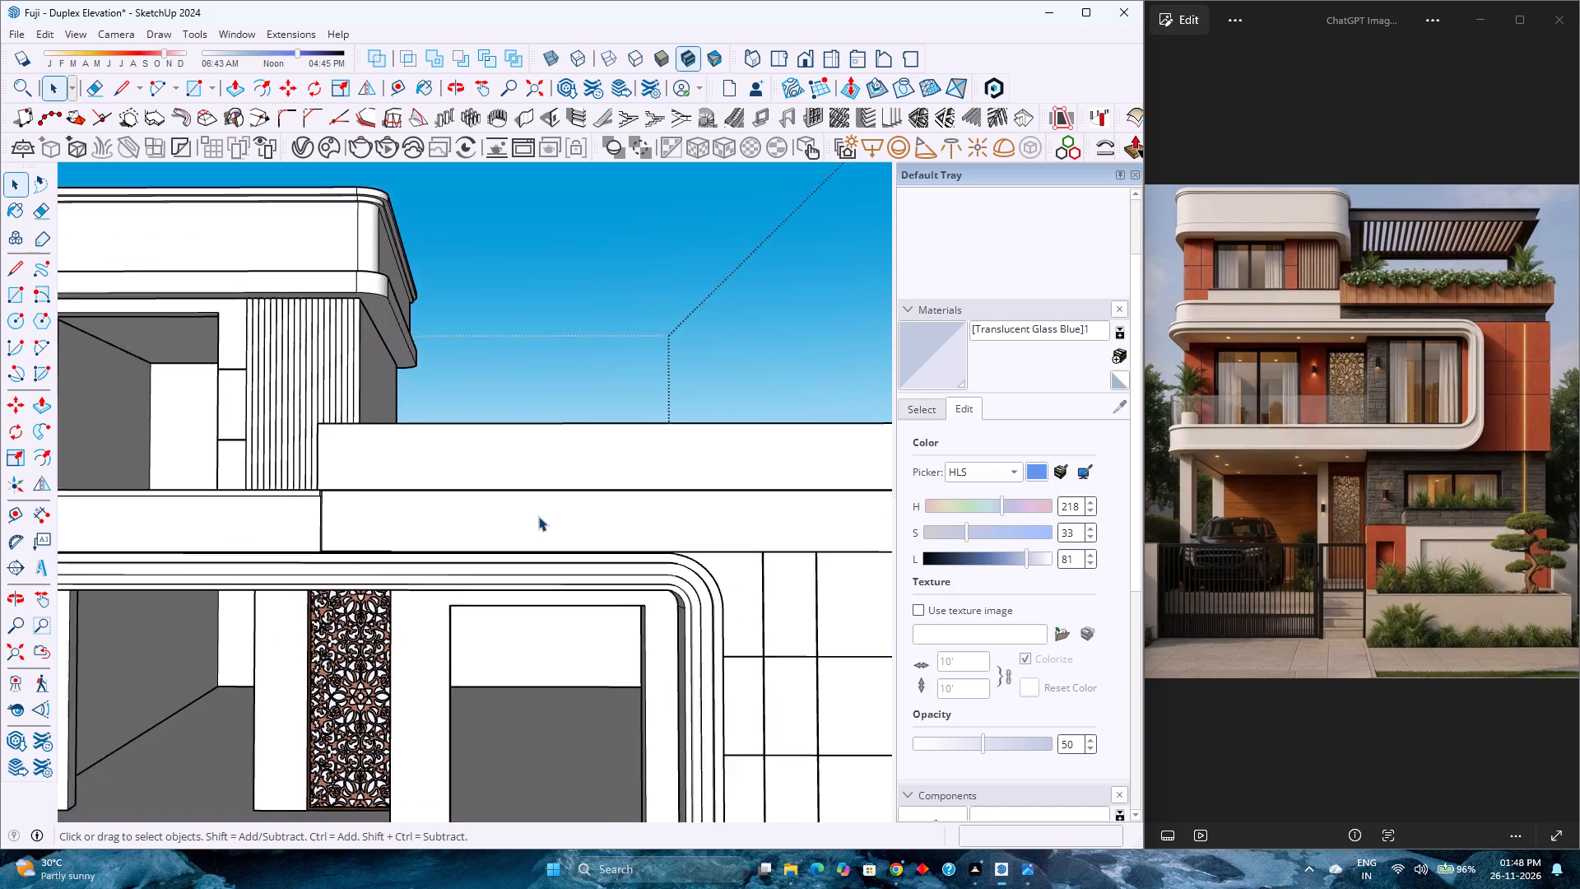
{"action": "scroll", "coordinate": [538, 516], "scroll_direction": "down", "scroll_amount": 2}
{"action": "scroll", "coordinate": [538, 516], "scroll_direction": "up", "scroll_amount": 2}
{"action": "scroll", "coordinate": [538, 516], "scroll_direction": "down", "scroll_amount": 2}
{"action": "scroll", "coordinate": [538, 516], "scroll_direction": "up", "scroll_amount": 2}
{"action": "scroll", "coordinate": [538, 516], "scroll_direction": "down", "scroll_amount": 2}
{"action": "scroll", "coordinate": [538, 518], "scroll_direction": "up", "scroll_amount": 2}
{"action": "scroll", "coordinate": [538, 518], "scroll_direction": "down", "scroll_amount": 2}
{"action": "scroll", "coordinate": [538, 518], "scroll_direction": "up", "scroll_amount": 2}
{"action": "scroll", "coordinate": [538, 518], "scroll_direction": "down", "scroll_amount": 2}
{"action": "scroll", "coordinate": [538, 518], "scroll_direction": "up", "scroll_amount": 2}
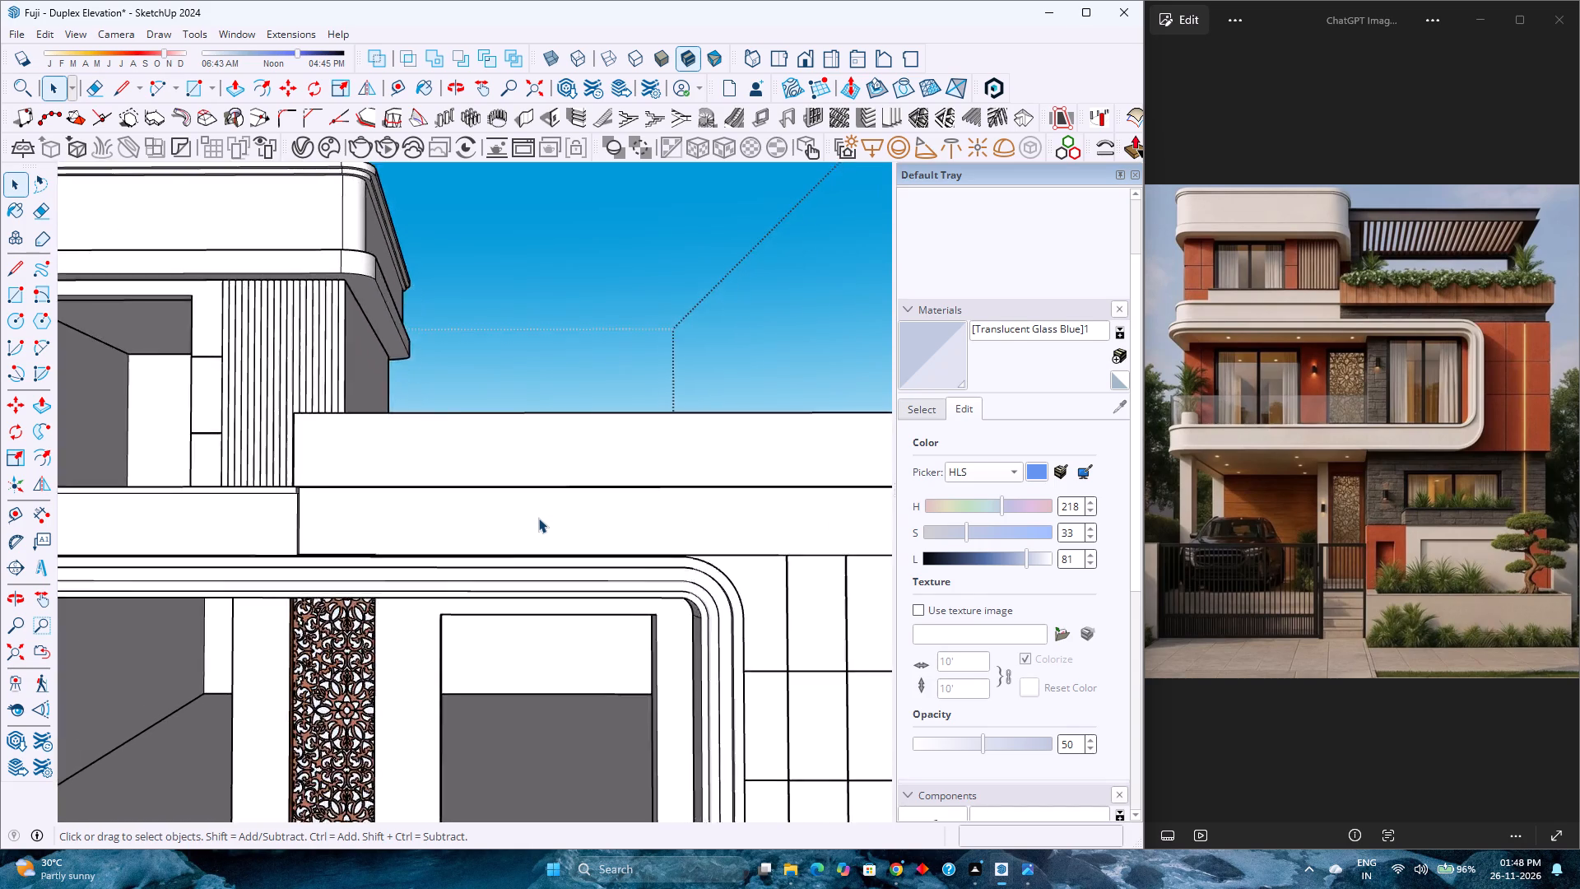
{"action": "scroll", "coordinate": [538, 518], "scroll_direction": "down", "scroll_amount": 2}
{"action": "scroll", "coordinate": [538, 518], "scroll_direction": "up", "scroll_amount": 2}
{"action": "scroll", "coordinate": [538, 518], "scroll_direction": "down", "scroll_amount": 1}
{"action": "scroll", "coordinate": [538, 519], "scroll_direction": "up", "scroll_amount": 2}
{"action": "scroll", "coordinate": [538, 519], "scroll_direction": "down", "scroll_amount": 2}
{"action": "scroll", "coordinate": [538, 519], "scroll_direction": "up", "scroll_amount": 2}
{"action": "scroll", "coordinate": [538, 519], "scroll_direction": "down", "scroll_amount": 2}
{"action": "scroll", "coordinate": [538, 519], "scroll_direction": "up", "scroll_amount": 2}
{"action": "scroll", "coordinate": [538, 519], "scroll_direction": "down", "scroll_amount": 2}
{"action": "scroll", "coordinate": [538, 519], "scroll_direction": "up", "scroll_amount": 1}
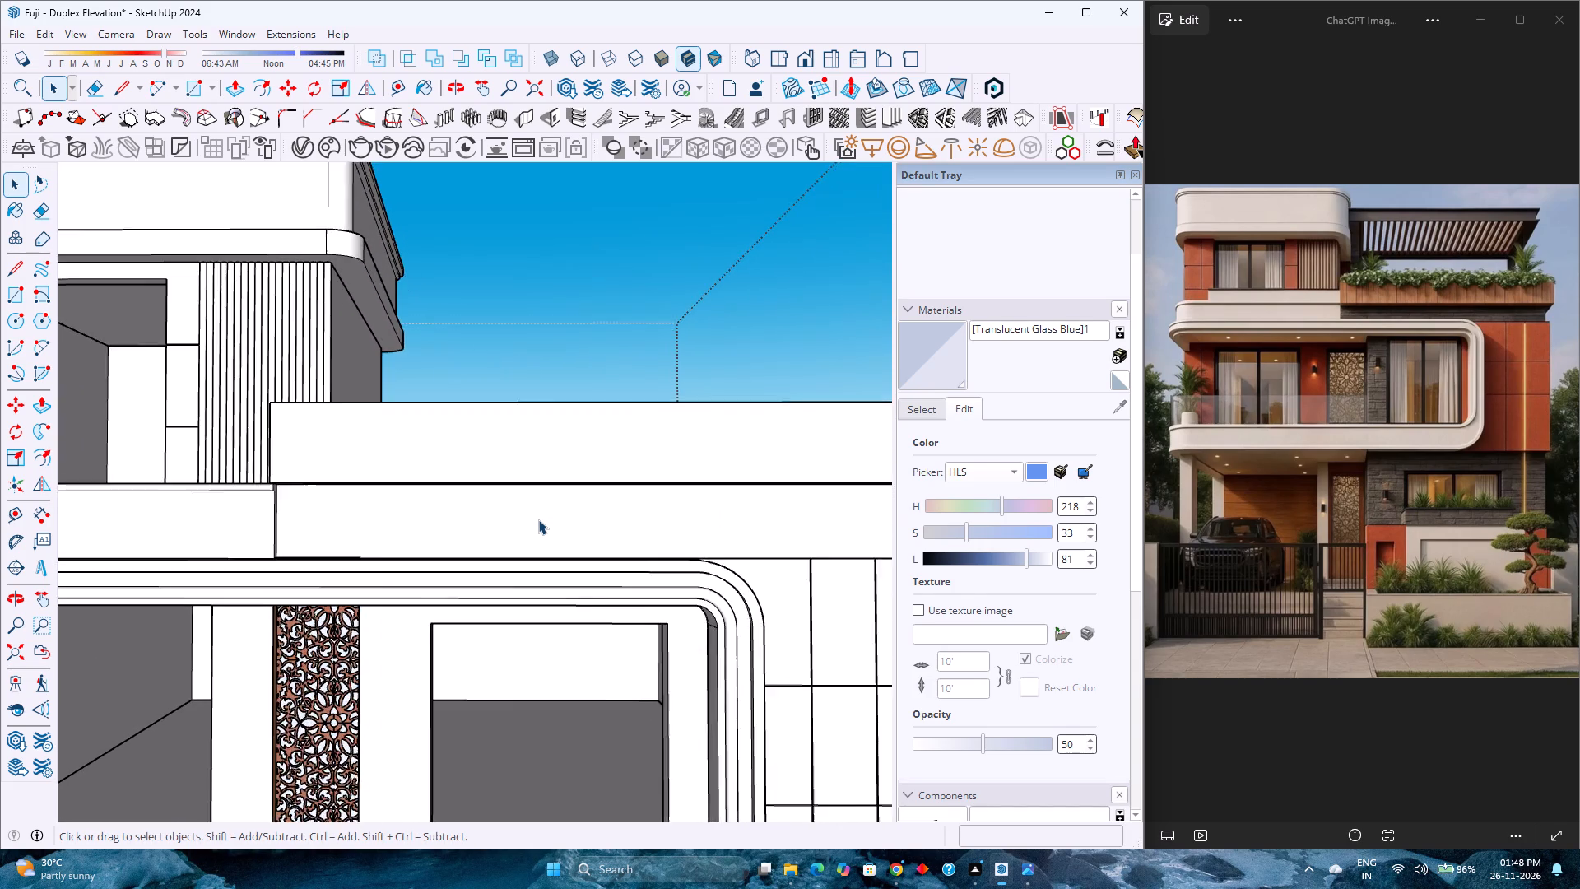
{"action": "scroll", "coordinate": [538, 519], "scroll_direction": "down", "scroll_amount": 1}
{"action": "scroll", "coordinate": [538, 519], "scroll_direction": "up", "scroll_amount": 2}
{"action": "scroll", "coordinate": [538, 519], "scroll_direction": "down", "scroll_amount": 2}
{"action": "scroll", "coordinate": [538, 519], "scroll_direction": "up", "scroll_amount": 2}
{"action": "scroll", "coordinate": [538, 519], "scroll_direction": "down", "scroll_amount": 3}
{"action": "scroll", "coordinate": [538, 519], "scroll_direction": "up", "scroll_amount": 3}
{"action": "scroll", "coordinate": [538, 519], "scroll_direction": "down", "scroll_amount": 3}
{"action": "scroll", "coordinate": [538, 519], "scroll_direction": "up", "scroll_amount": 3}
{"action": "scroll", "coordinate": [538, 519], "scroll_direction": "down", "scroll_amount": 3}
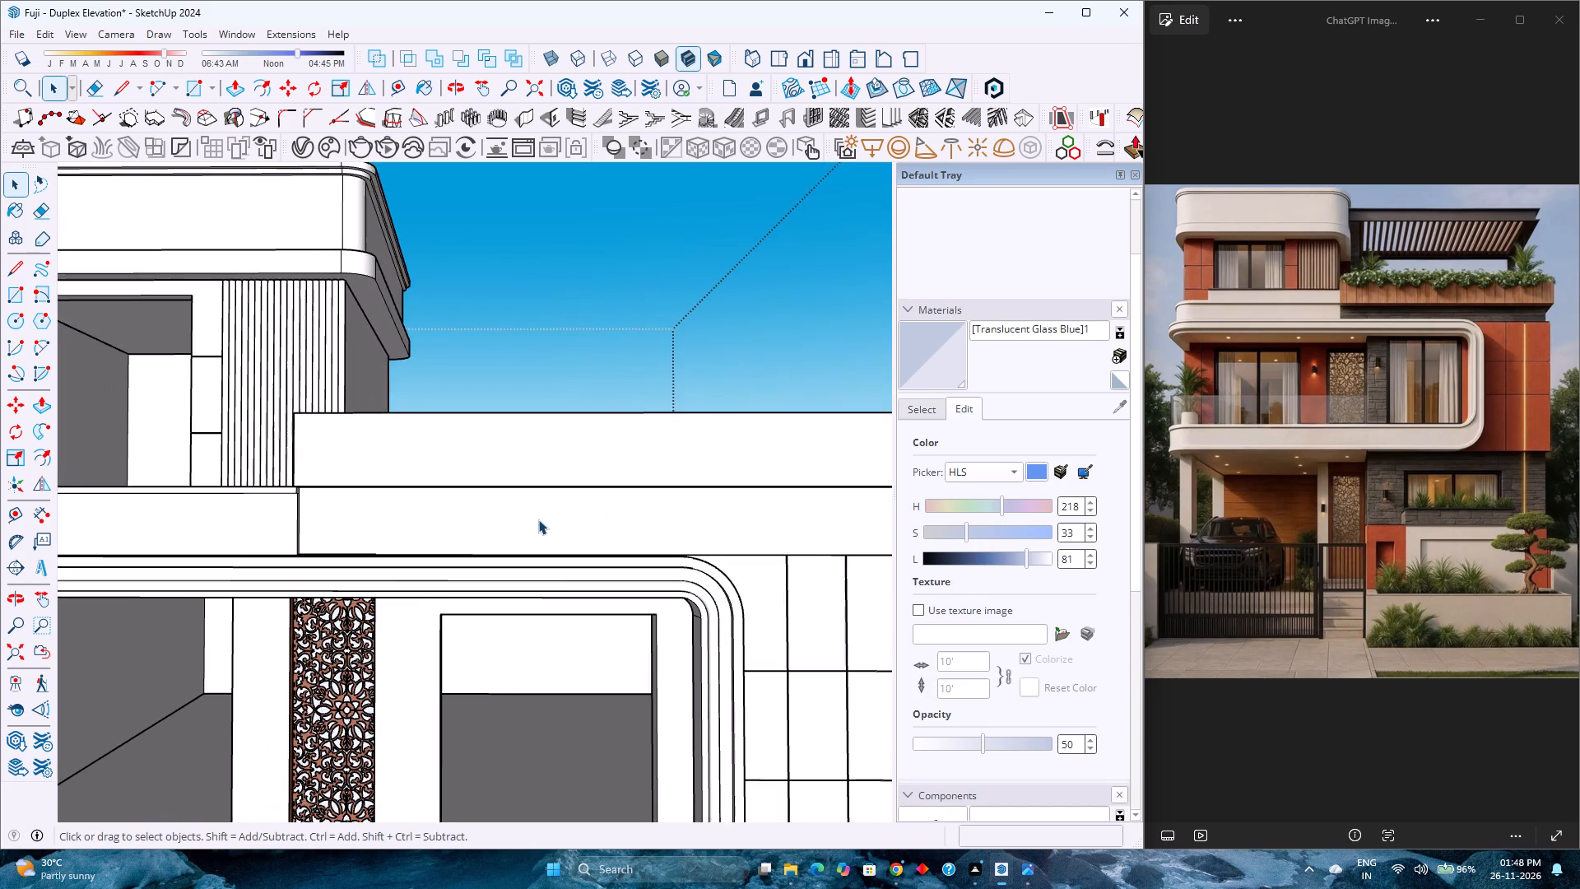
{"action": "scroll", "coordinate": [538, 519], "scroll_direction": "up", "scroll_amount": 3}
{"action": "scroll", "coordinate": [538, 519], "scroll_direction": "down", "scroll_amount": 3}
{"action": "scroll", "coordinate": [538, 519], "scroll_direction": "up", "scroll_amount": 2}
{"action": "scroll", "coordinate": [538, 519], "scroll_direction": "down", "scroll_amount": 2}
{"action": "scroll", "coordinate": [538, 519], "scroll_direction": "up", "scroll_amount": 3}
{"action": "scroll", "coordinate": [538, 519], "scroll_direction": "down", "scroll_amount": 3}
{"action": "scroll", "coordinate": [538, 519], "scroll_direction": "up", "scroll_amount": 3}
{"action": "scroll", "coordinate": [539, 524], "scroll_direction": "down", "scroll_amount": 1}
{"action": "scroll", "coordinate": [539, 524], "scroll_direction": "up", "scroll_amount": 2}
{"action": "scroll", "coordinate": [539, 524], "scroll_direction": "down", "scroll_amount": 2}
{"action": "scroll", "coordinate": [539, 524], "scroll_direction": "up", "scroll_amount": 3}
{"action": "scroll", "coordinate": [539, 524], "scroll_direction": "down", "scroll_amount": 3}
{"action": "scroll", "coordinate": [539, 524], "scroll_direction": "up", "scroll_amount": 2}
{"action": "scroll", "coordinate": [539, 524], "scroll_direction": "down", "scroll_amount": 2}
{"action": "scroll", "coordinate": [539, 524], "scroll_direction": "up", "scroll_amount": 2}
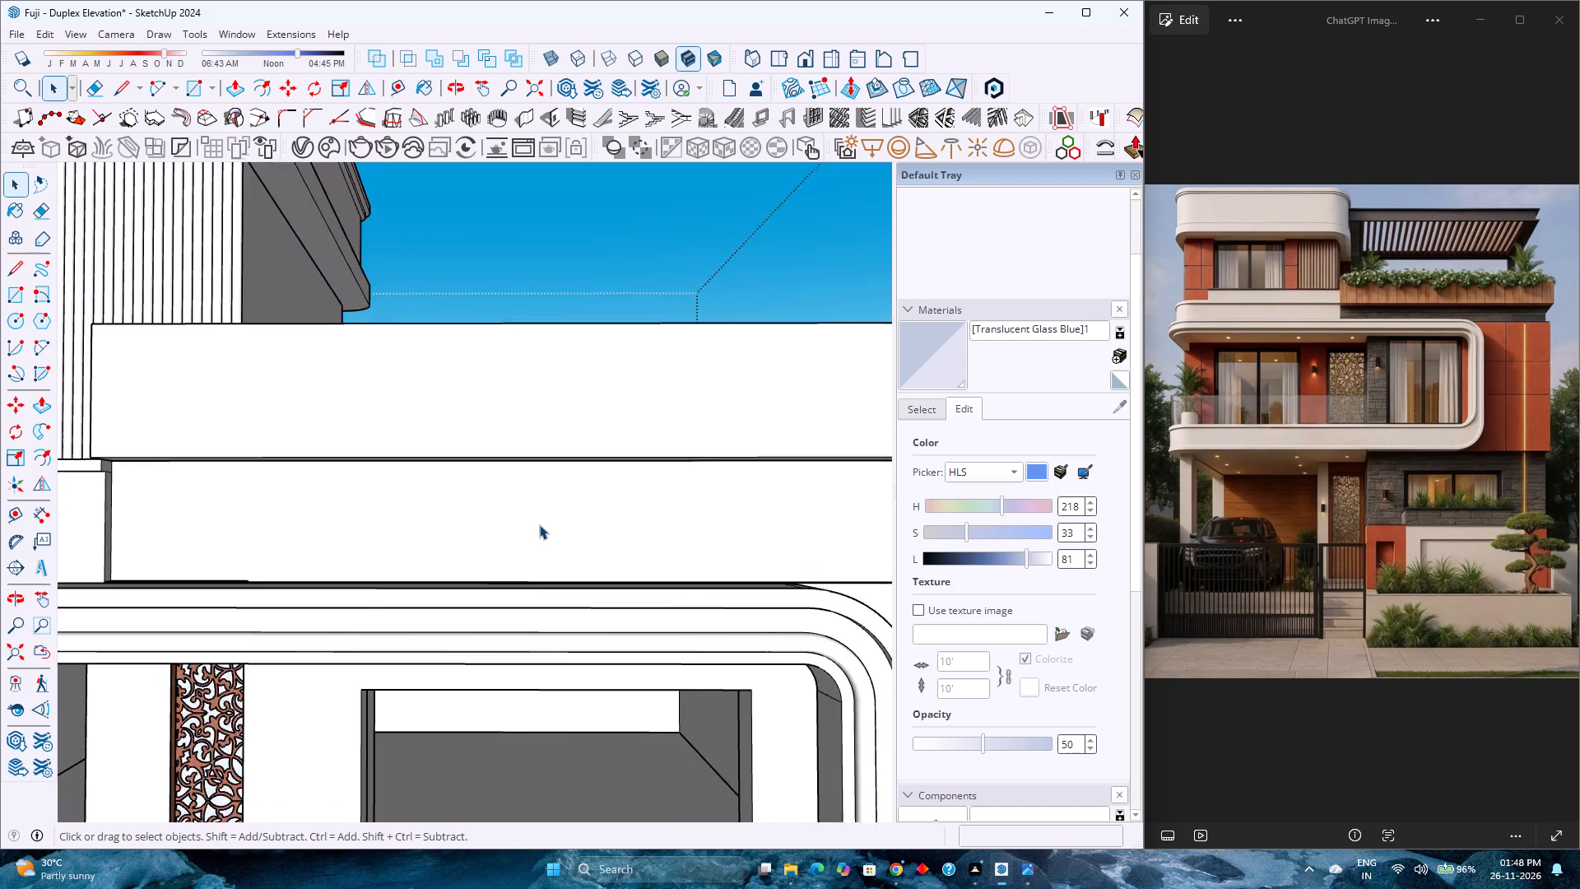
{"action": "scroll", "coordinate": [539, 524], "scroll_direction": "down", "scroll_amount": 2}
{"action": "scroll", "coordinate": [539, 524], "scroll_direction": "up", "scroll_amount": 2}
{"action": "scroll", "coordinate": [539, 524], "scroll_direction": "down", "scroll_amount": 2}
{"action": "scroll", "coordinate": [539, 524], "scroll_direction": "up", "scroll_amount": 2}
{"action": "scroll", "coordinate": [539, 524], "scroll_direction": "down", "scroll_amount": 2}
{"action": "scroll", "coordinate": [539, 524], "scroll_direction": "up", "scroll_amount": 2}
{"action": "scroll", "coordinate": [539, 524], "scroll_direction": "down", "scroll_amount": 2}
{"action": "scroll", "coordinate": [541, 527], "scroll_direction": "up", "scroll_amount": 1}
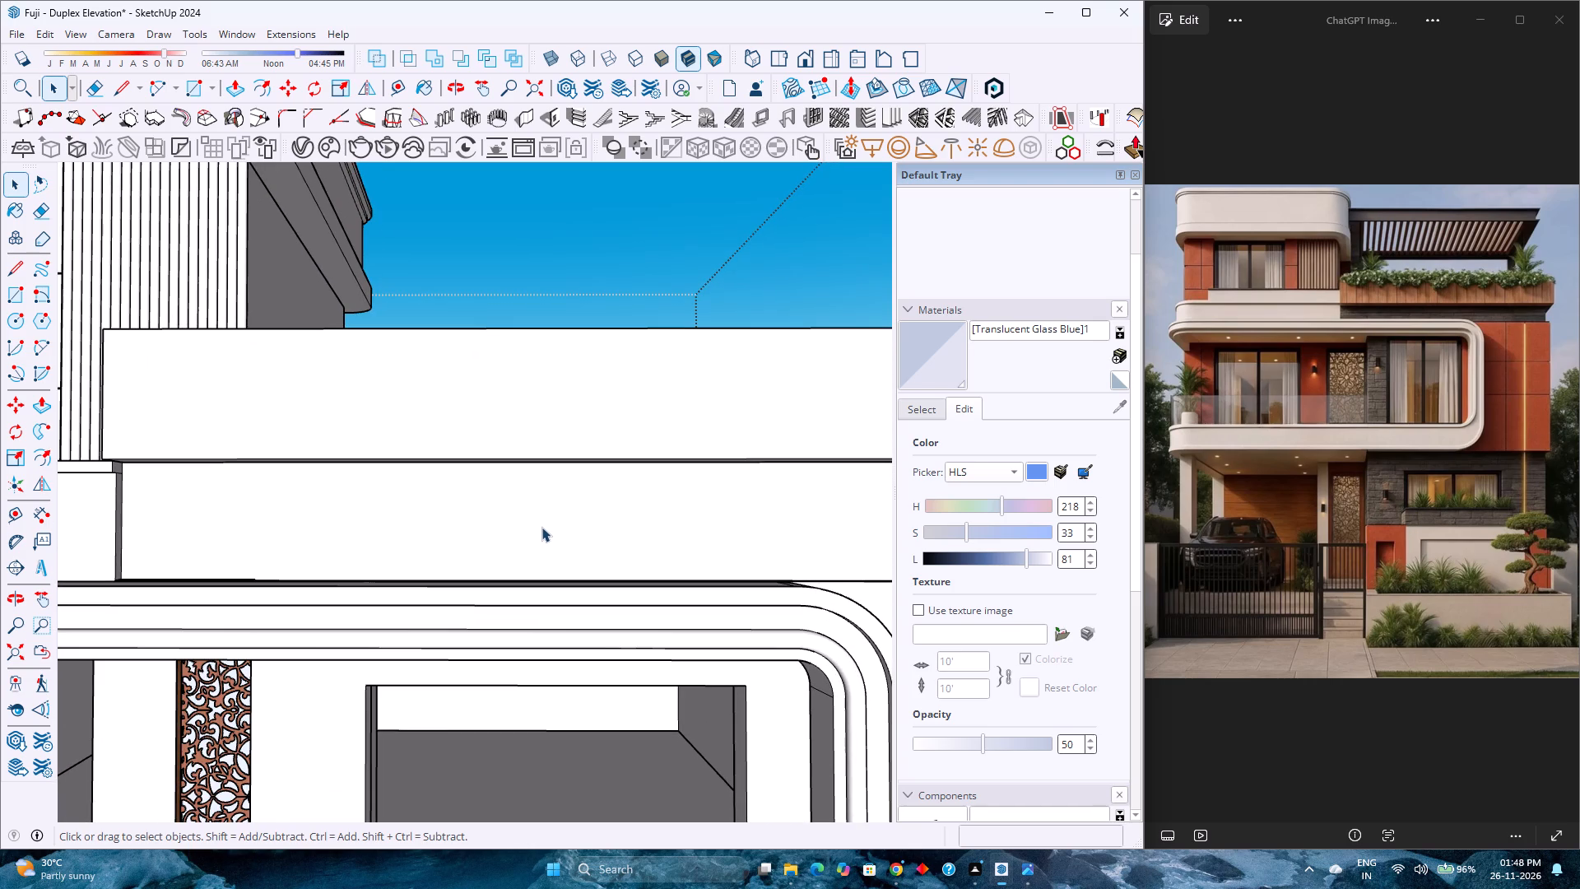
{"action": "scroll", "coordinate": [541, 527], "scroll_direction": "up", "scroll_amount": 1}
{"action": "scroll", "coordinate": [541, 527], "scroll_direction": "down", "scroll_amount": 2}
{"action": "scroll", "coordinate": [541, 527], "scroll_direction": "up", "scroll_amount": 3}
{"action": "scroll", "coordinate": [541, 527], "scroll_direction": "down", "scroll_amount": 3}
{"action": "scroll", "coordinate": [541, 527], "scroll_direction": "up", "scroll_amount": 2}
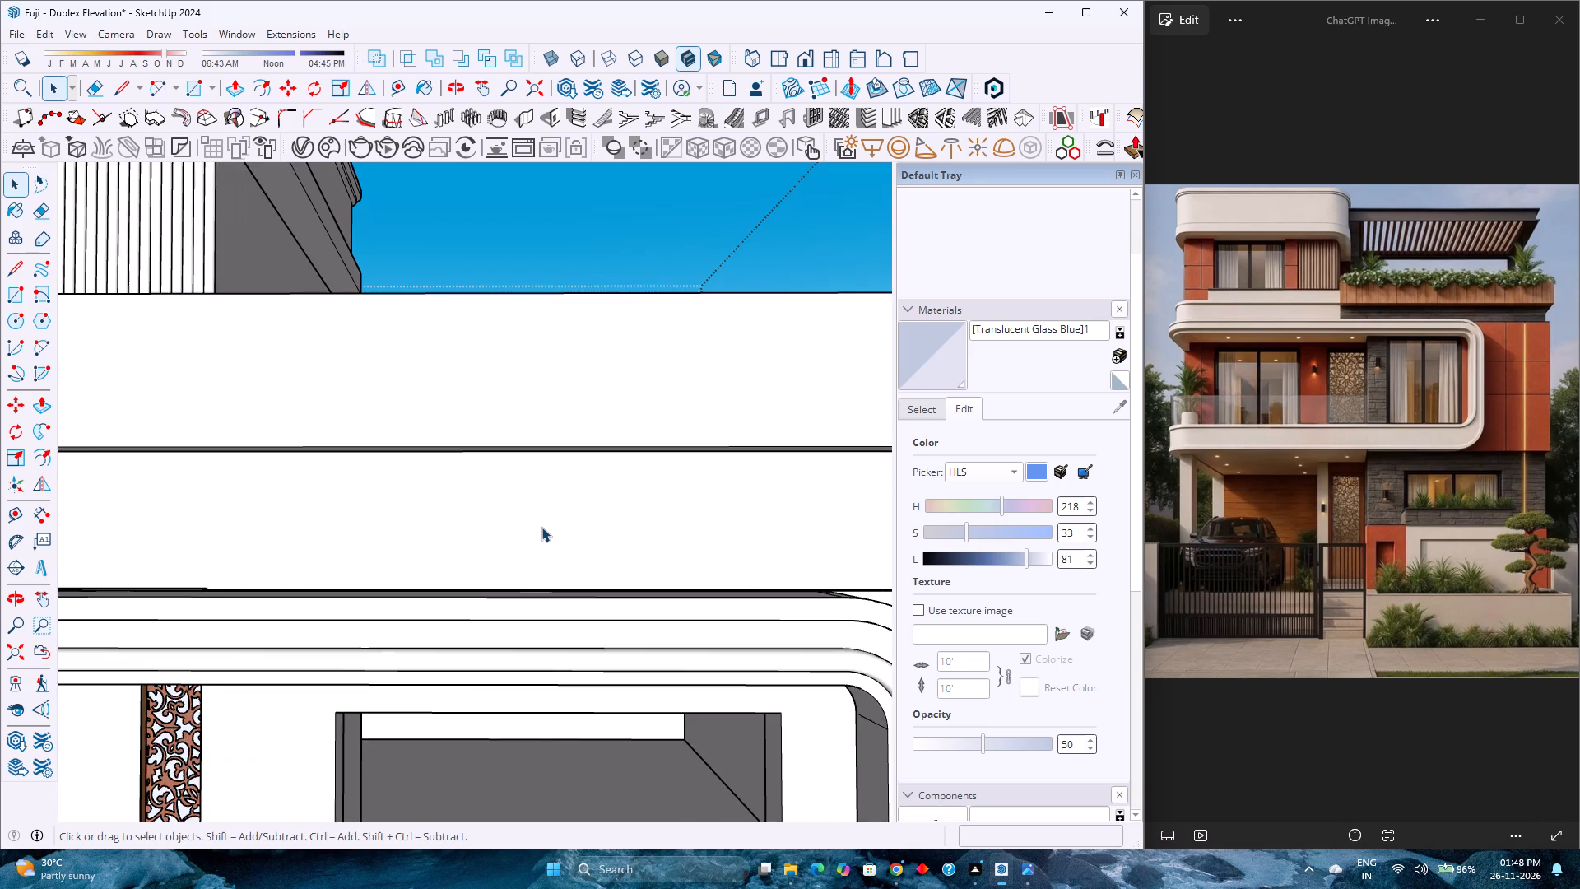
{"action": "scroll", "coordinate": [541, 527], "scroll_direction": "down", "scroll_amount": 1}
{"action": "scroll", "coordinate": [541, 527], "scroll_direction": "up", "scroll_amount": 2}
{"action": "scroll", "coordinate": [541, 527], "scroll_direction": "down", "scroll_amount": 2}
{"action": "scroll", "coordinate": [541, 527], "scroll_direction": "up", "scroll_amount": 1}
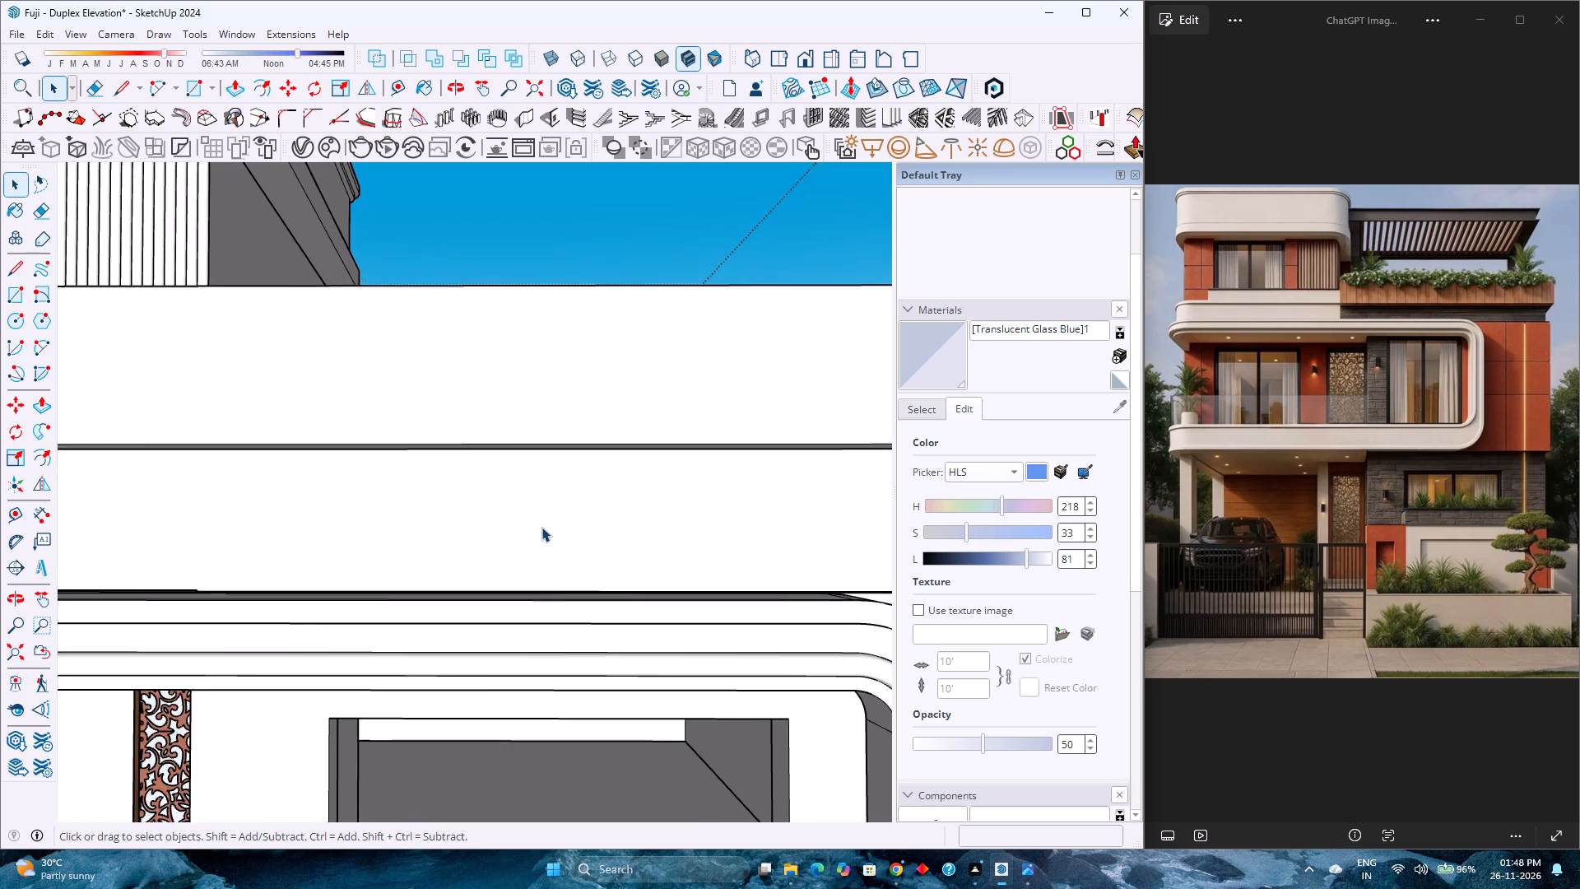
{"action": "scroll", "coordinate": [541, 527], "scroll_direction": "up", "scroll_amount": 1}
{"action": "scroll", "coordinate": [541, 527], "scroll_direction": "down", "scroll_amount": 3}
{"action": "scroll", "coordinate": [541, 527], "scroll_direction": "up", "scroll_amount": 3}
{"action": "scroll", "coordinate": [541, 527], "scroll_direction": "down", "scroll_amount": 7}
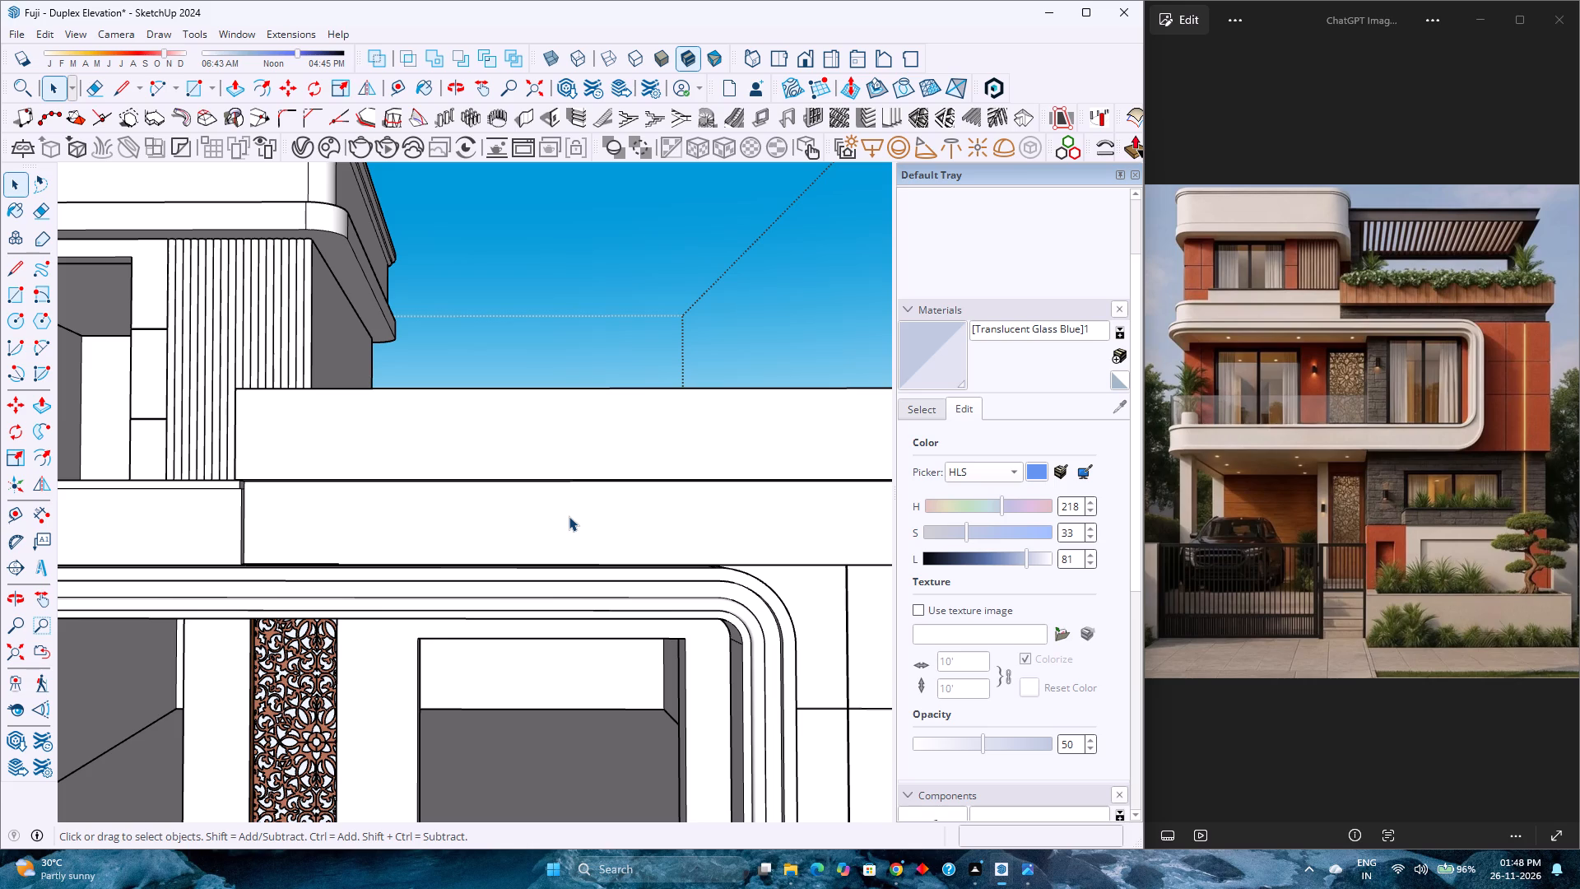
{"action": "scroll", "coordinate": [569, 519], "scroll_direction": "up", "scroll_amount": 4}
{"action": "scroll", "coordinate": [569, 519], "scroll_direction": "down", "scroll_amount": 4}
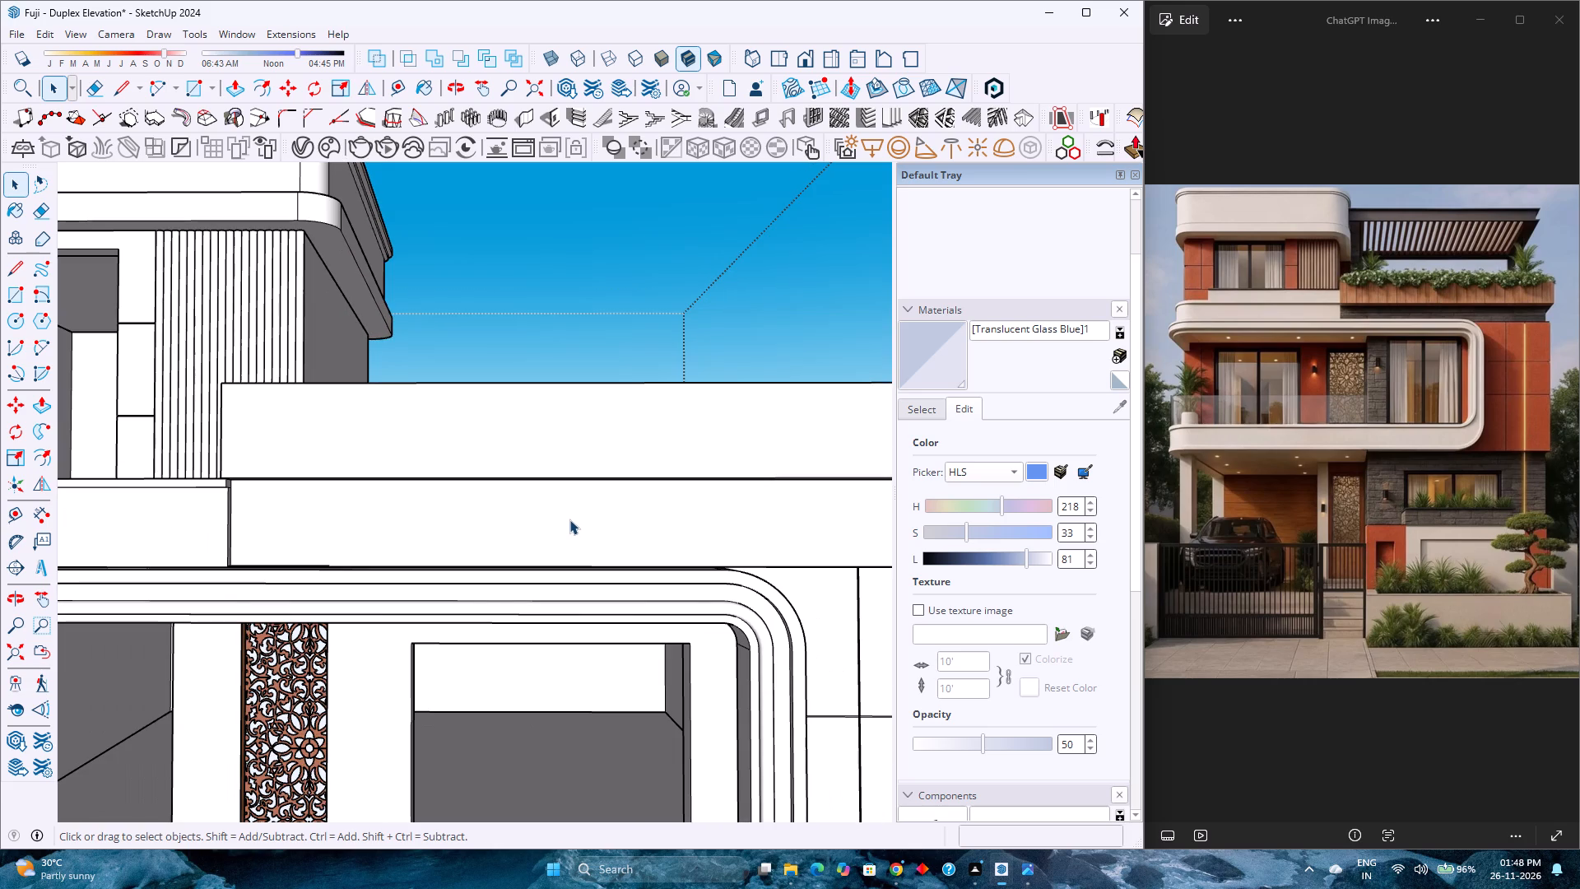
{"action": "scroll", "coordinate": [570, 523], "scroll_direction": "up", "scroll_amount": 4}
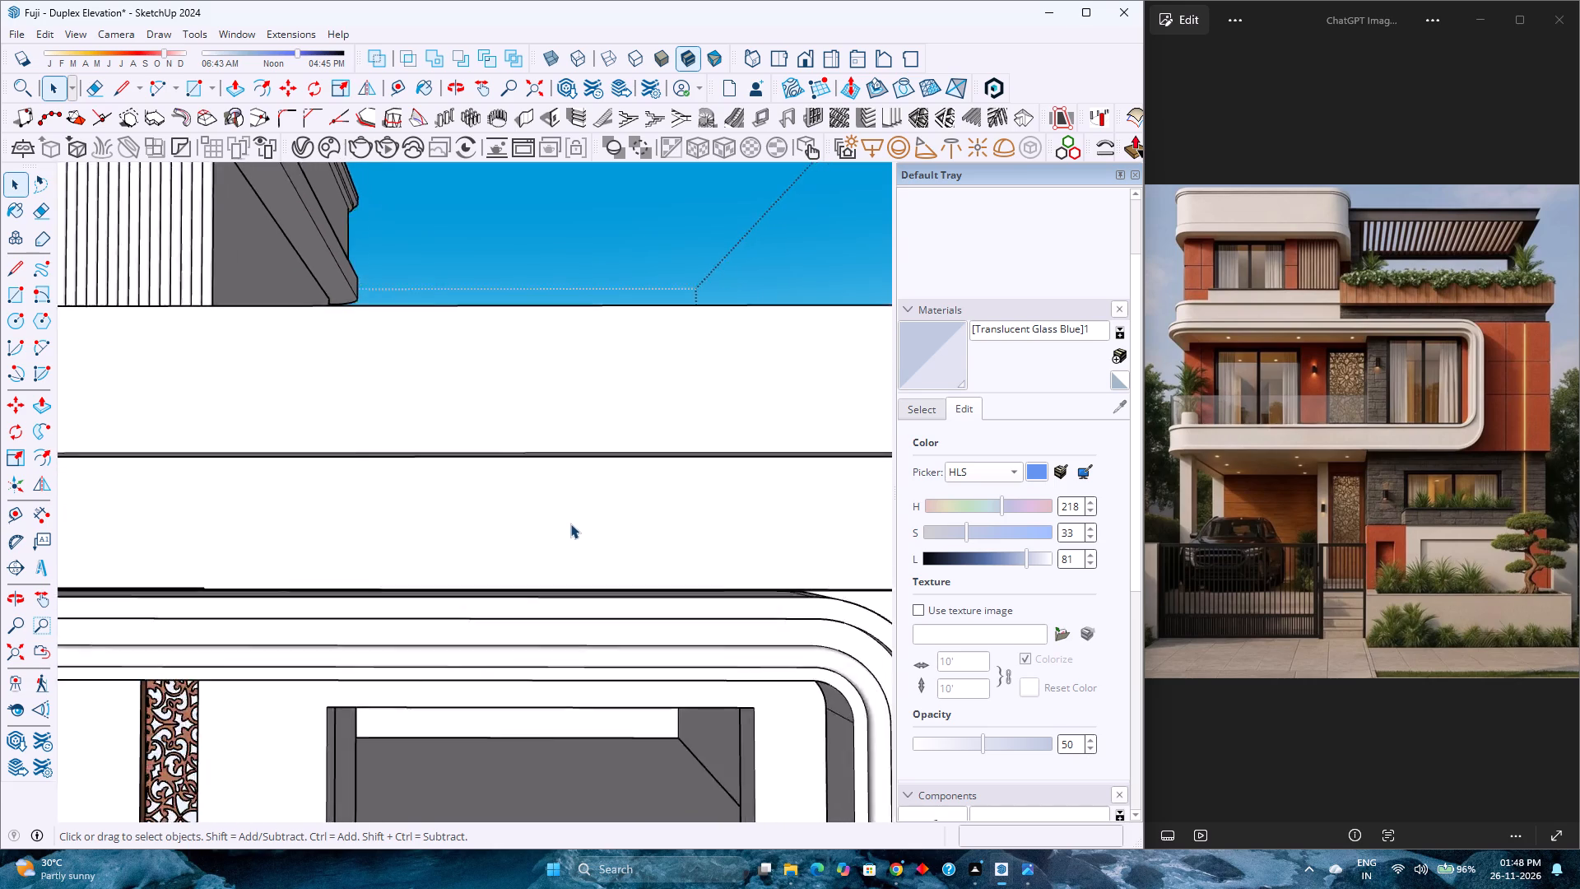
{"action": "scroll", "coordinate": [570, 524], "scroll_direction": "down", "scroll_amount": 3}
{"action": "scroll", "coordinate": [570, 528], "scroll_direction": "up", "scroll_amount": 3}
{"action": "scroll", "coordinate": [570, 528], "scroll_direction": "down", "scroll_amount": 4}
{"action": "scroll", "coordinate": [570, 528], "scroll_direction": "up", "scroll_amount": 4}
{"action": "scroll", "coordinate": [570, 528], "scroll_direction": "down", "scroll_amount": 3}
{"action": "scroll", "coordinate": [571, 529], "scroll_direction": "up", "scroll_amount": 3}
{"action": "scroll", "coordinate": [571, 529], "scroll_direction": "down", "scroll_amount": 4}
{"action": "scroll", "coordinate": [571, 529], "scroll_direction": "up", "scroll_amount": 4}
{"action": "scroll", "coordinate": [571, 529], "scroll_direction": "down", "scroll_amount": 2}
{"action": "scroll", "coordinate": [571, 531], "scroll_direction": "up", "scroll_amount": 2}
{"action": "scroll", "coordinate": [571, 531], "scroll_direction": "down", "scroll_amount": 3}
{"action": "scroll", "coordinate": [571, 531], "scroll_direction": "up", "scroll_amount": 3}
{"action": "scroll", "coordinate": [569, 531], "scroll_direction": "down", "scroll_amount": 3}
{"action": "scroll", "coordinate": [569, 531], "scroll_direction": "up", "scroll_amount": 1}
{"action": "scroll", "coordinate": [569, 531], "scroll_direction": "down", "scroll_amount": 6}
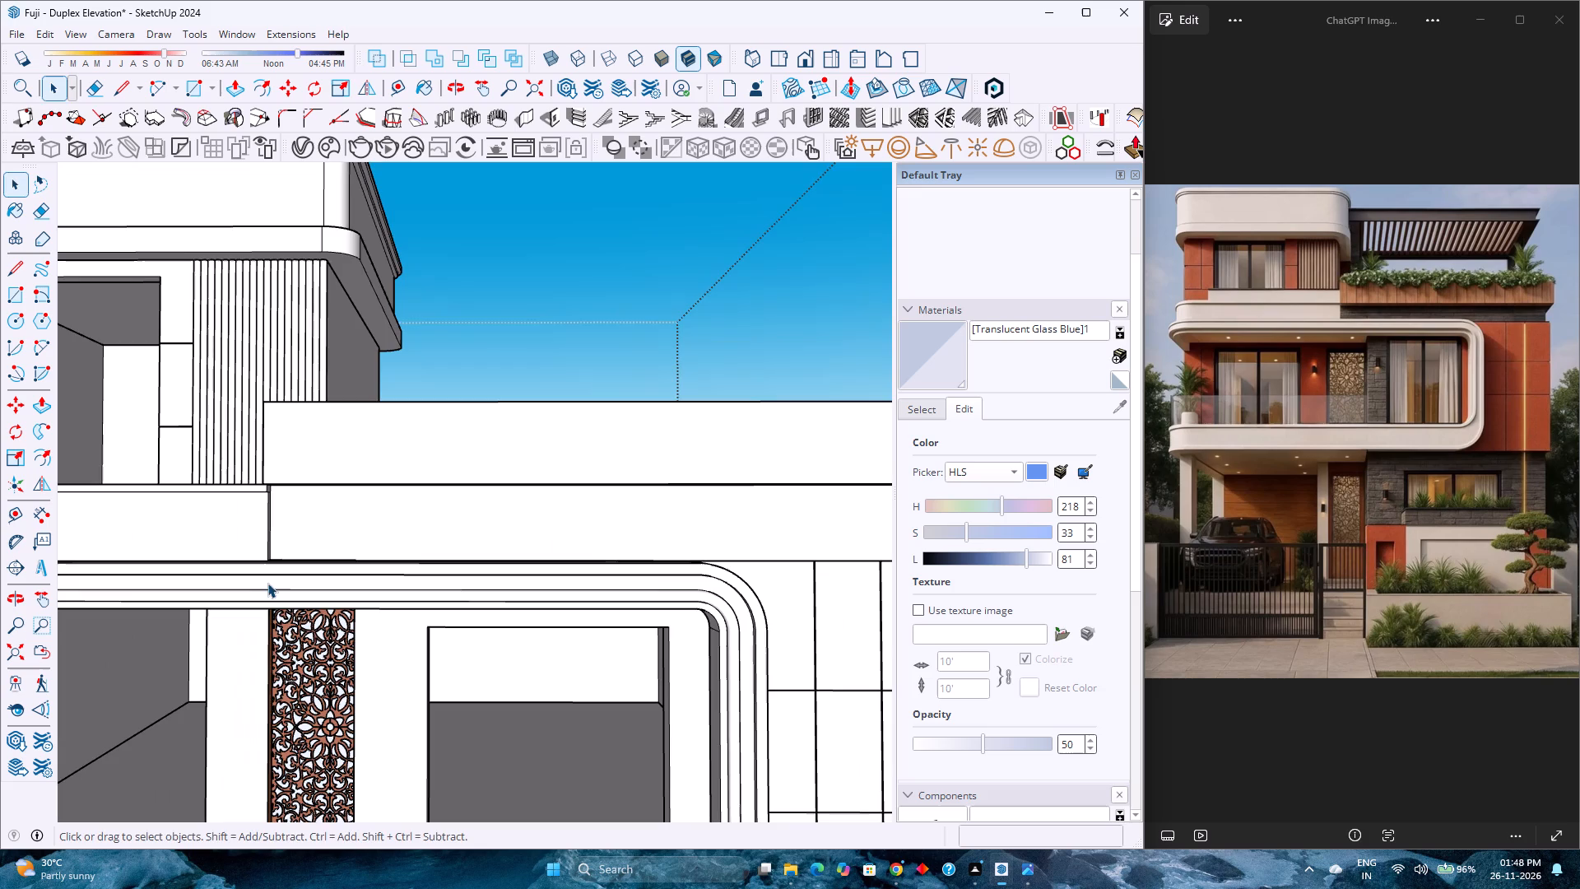
Render the whole house from the standard front view with V-Ray.
{"action": "middle_click_drag", "start_coordinate": [271, 584], "coordinate": [391, 547]}
{"action": "middle_click", "coordinate": [391, 547]}
{"action": "scroll", "coordinate": [391, 545], "scroll_direction": "down", "scroll_amount": 3}
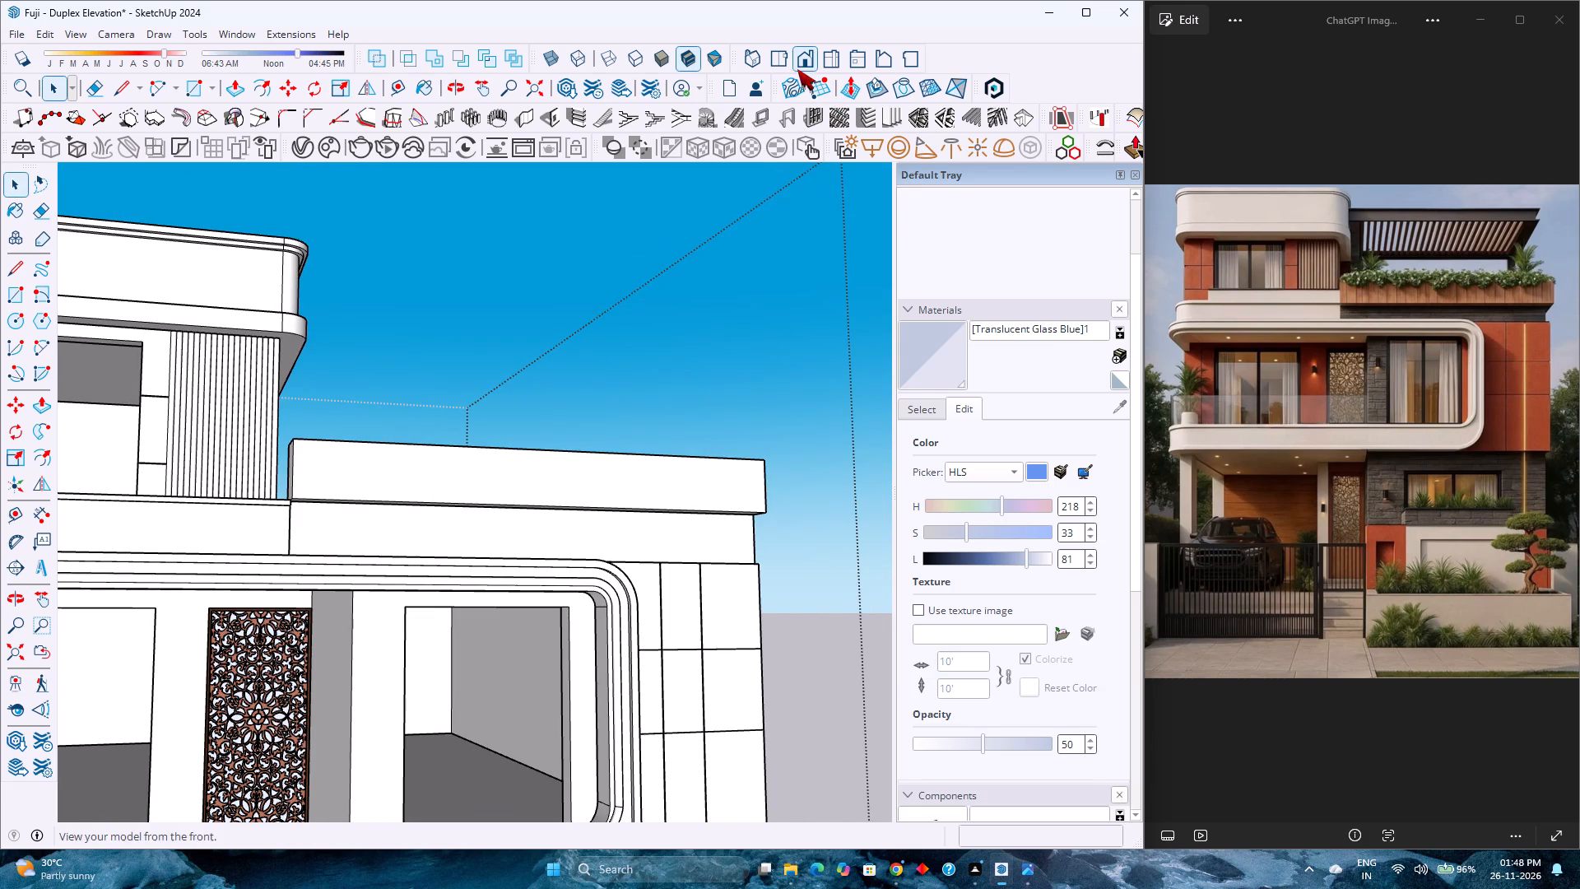
{"action": "left_click", "coordinate": [799, 67]}
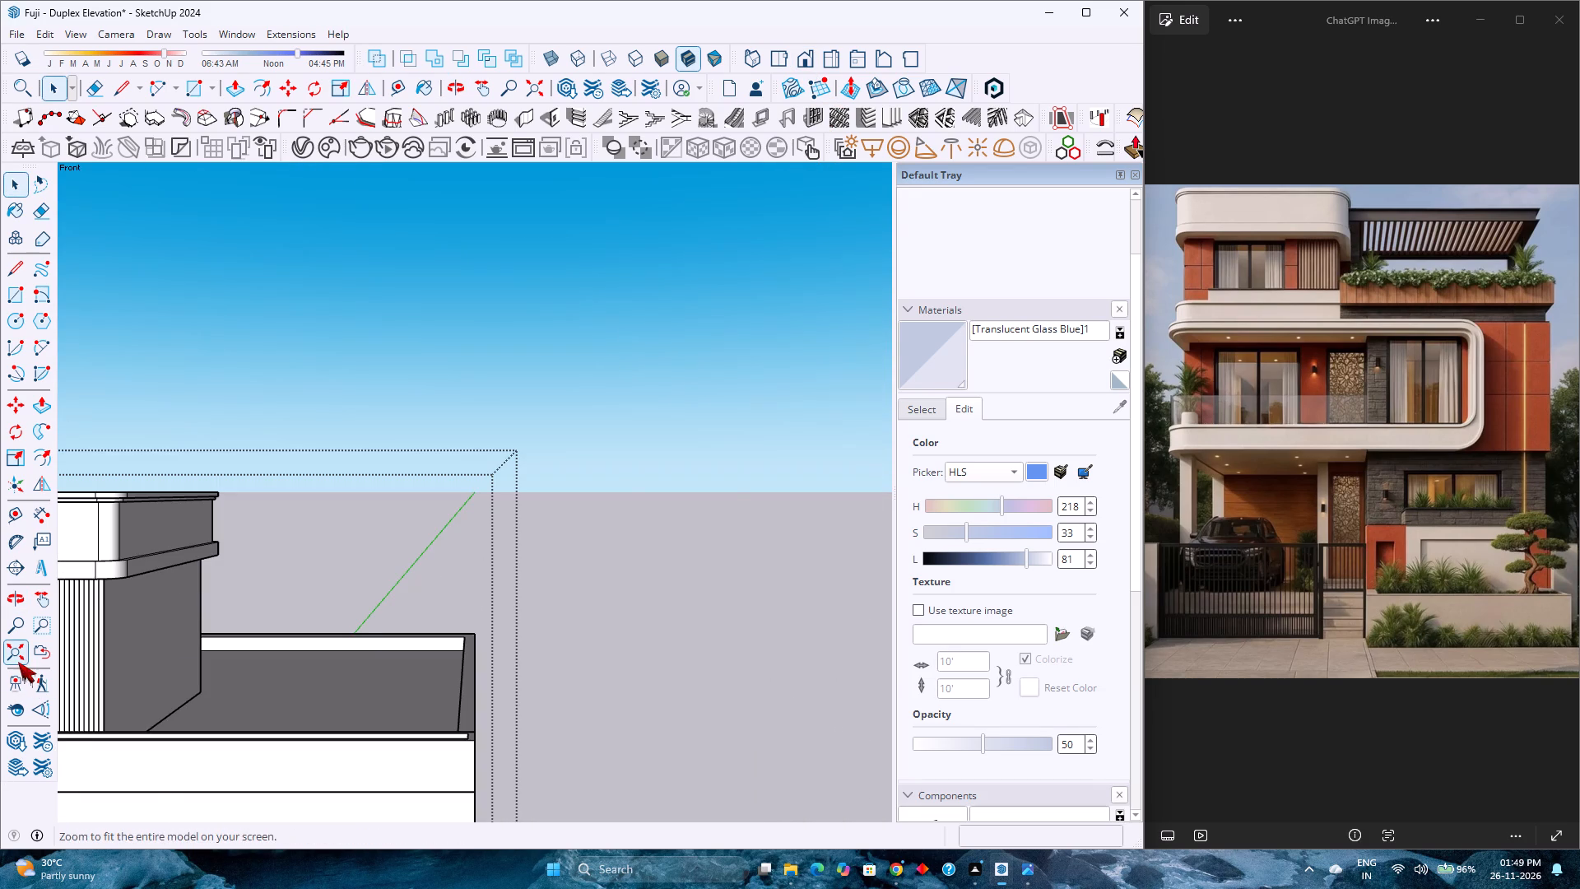
{"action": "left_click", "coordinate": [18, 662]}
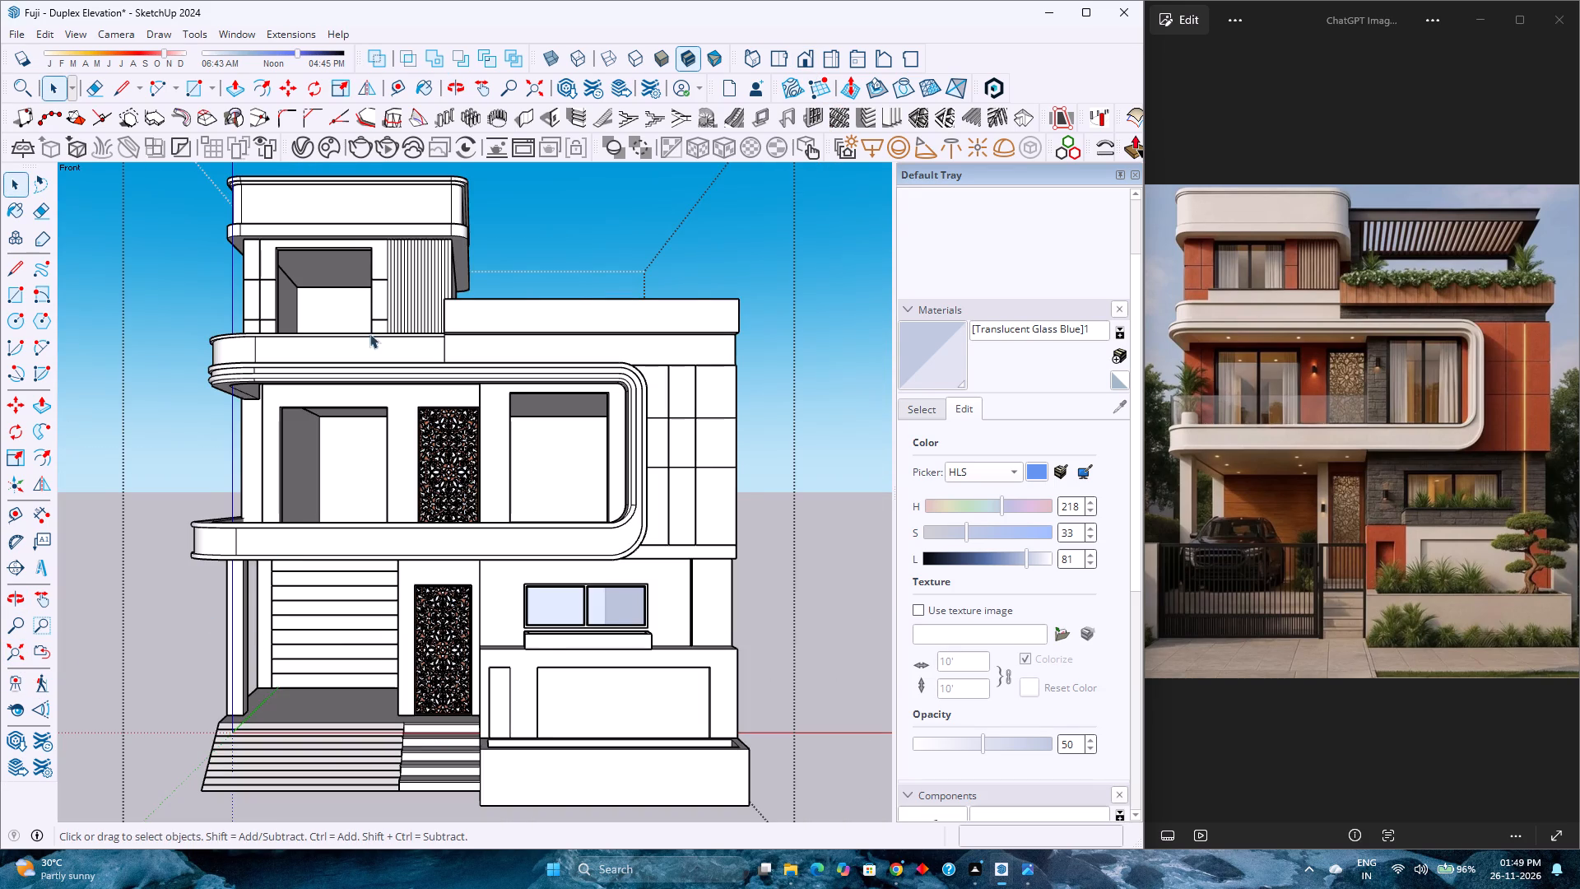
{"action": "left_click", "coordinate": [393, 155]}
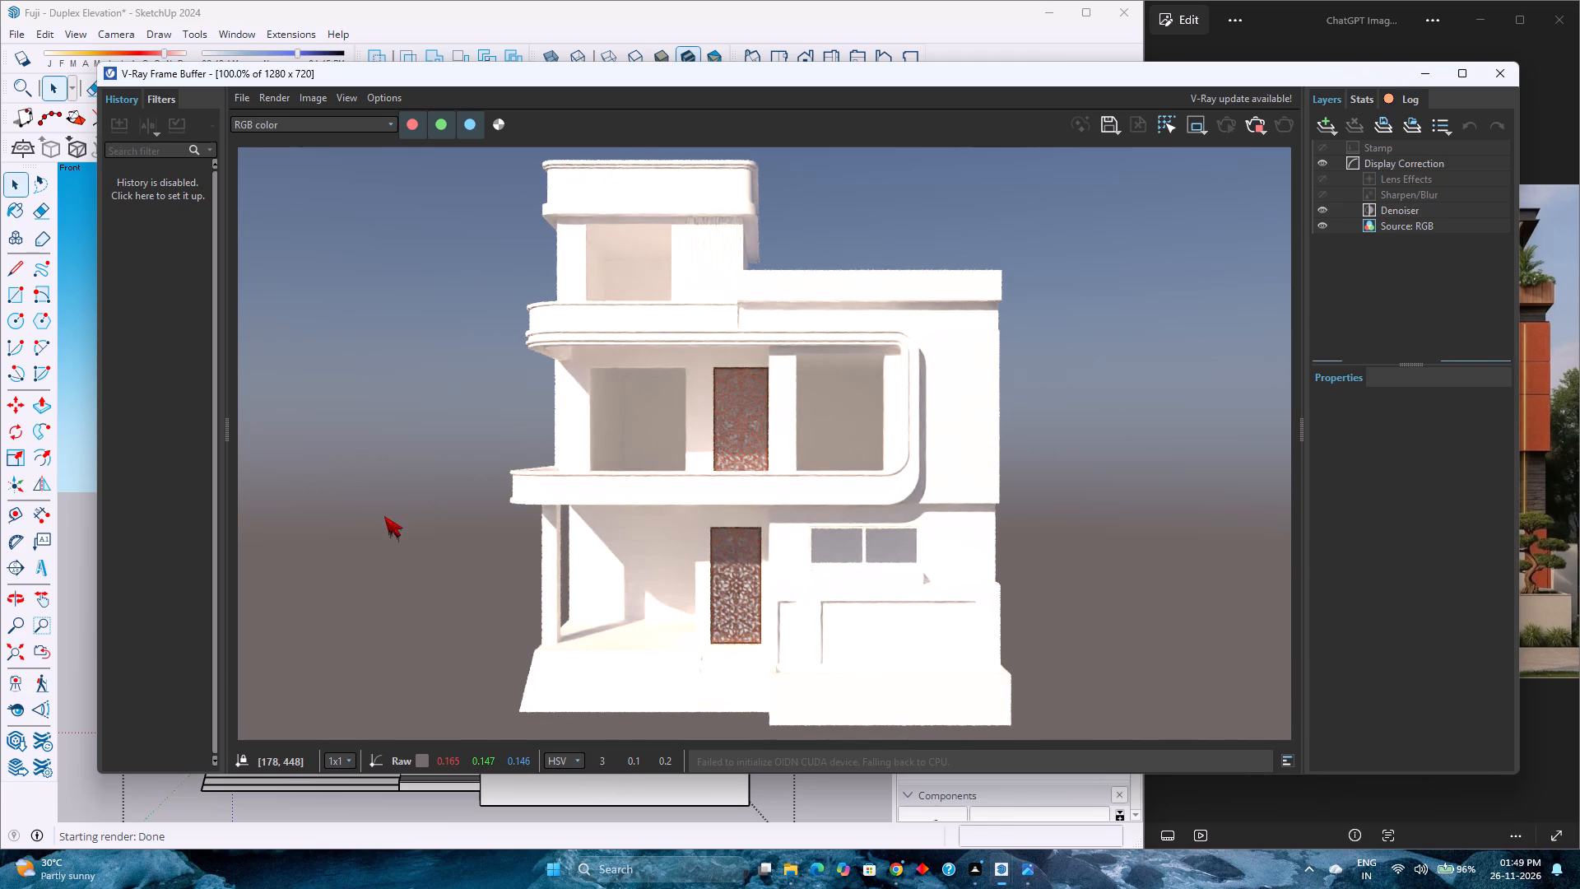
Set the sun's time of day to early morning, shortly after 06:43 AM, using the updating front-view render as a guide.
{"action": "scroll", "coordinate": [741, 464], "scroll_direction": "up", "scroll_amount": 2}
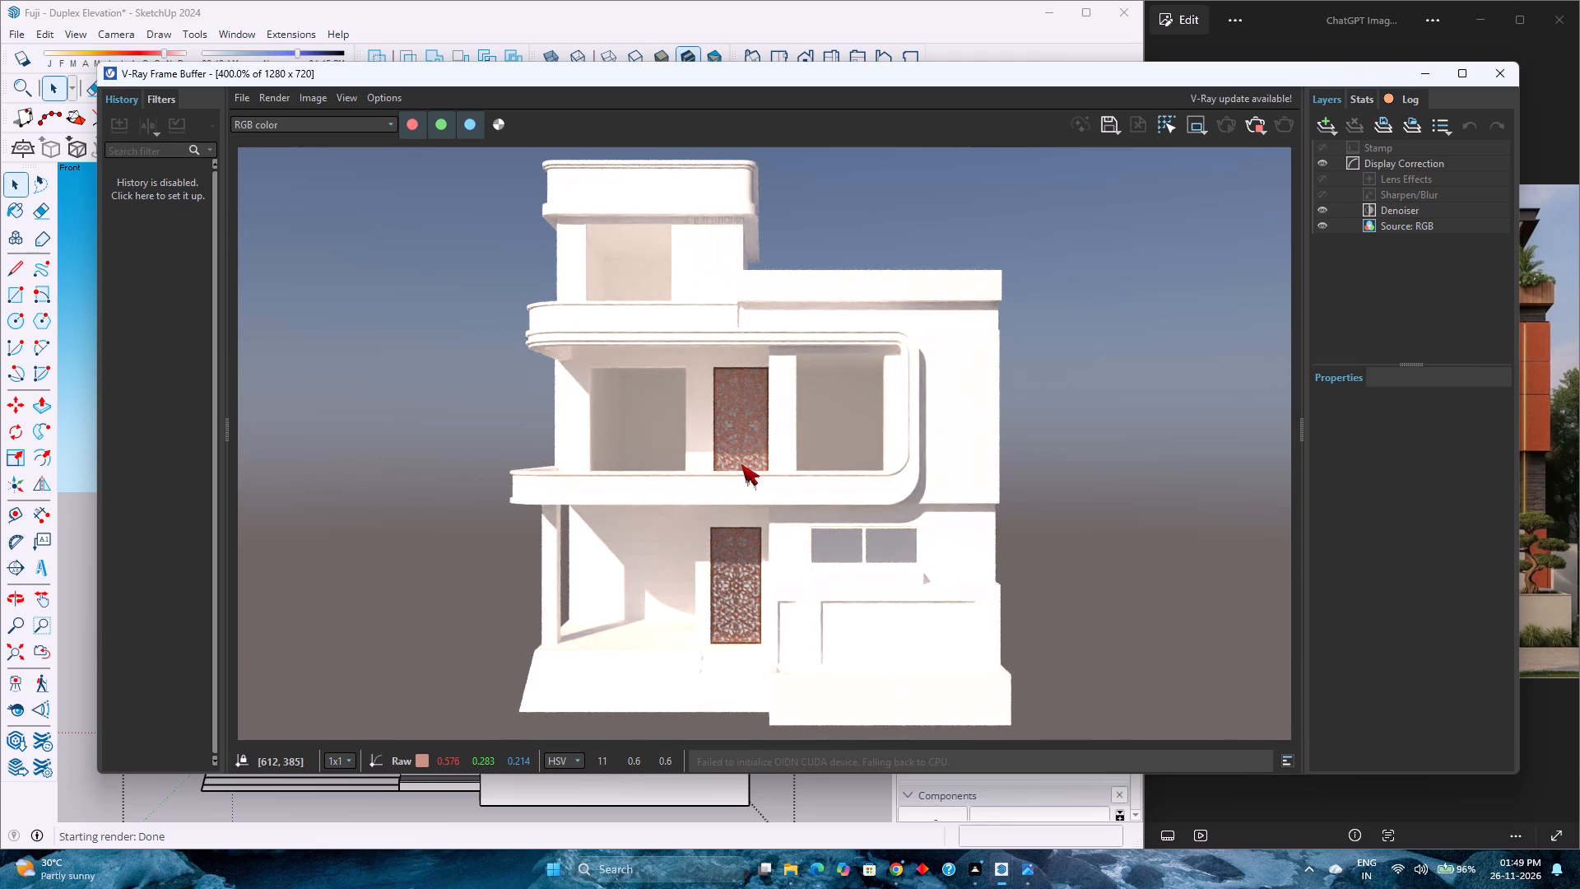
{"action": "scroll", "coordinate": [741, 464], "scroll_direction": "up", "scroll_amount": 1}
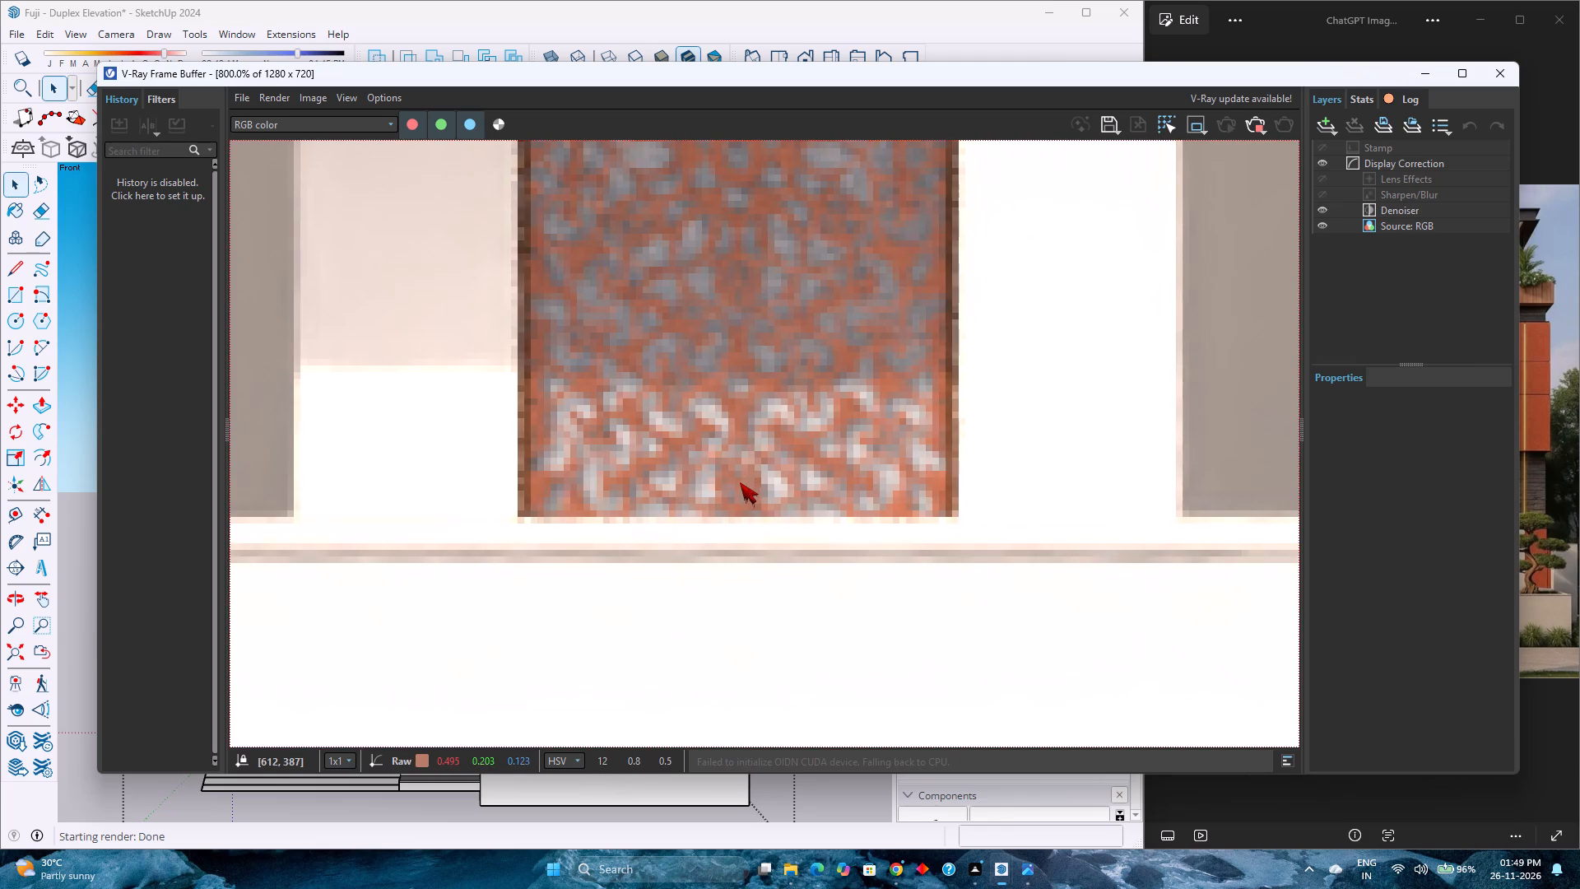
{"action": "scroll", "coordinate": [720, 471], "scroll_direction": "down", "scroll_amount": 3}
{"action": "scroll", "coordinate": [768, 432], "scroll_direction": "up", "scroll_amount": 2}
{"action": "scroll", "coordinate": [462, 540], "scroll_direction": "down", "scroll_amount": 2}
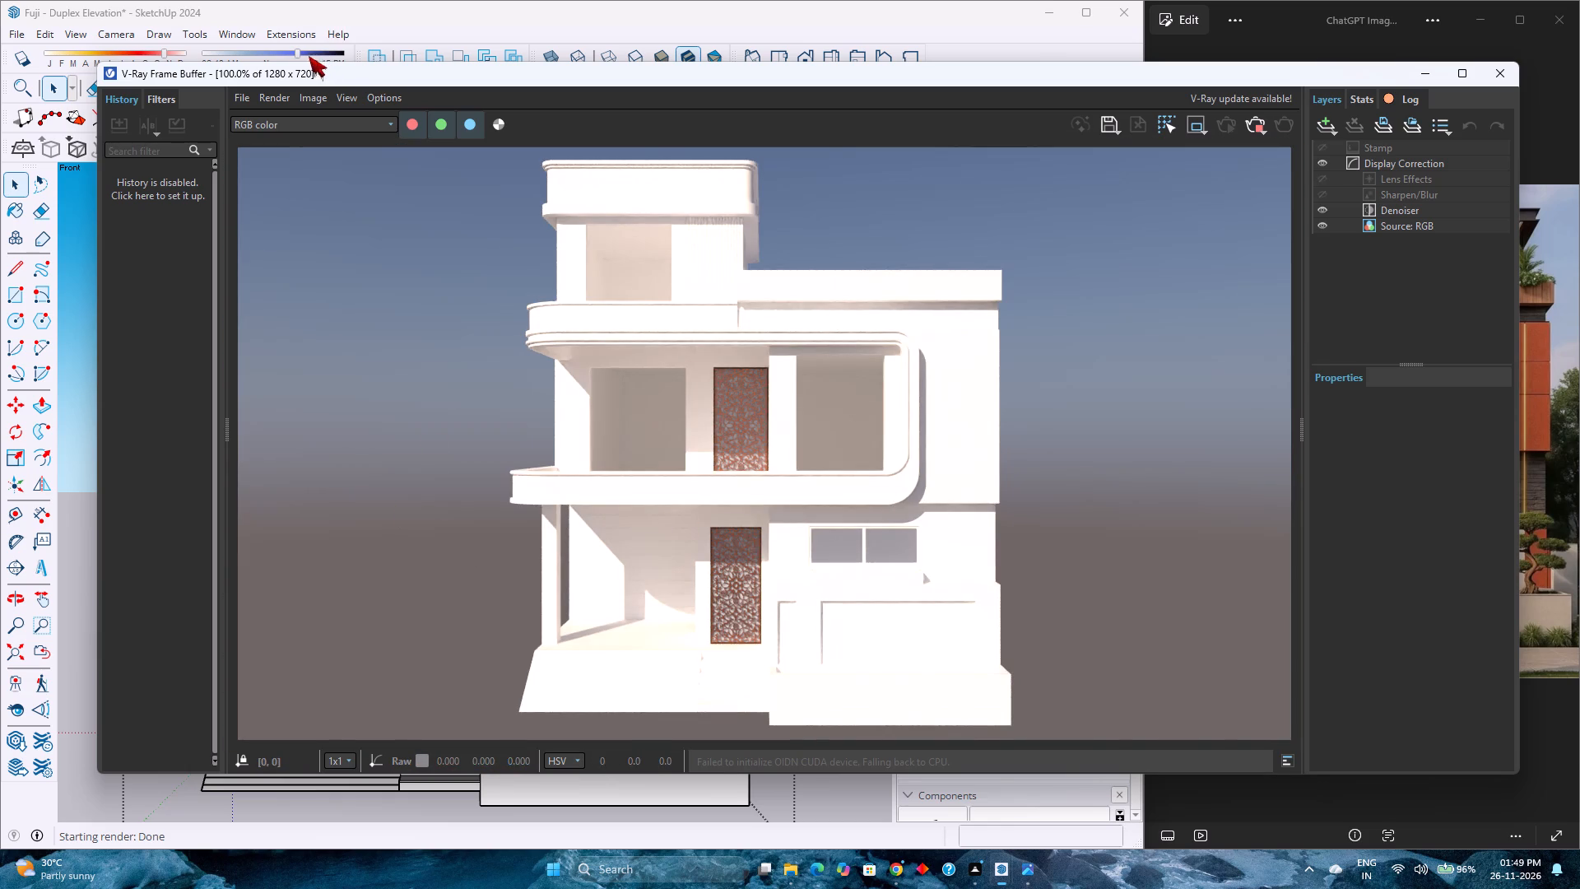
{"action": "left_click_drag", "start_coordinate": [296, 54], "coordinate": [309, 54]}
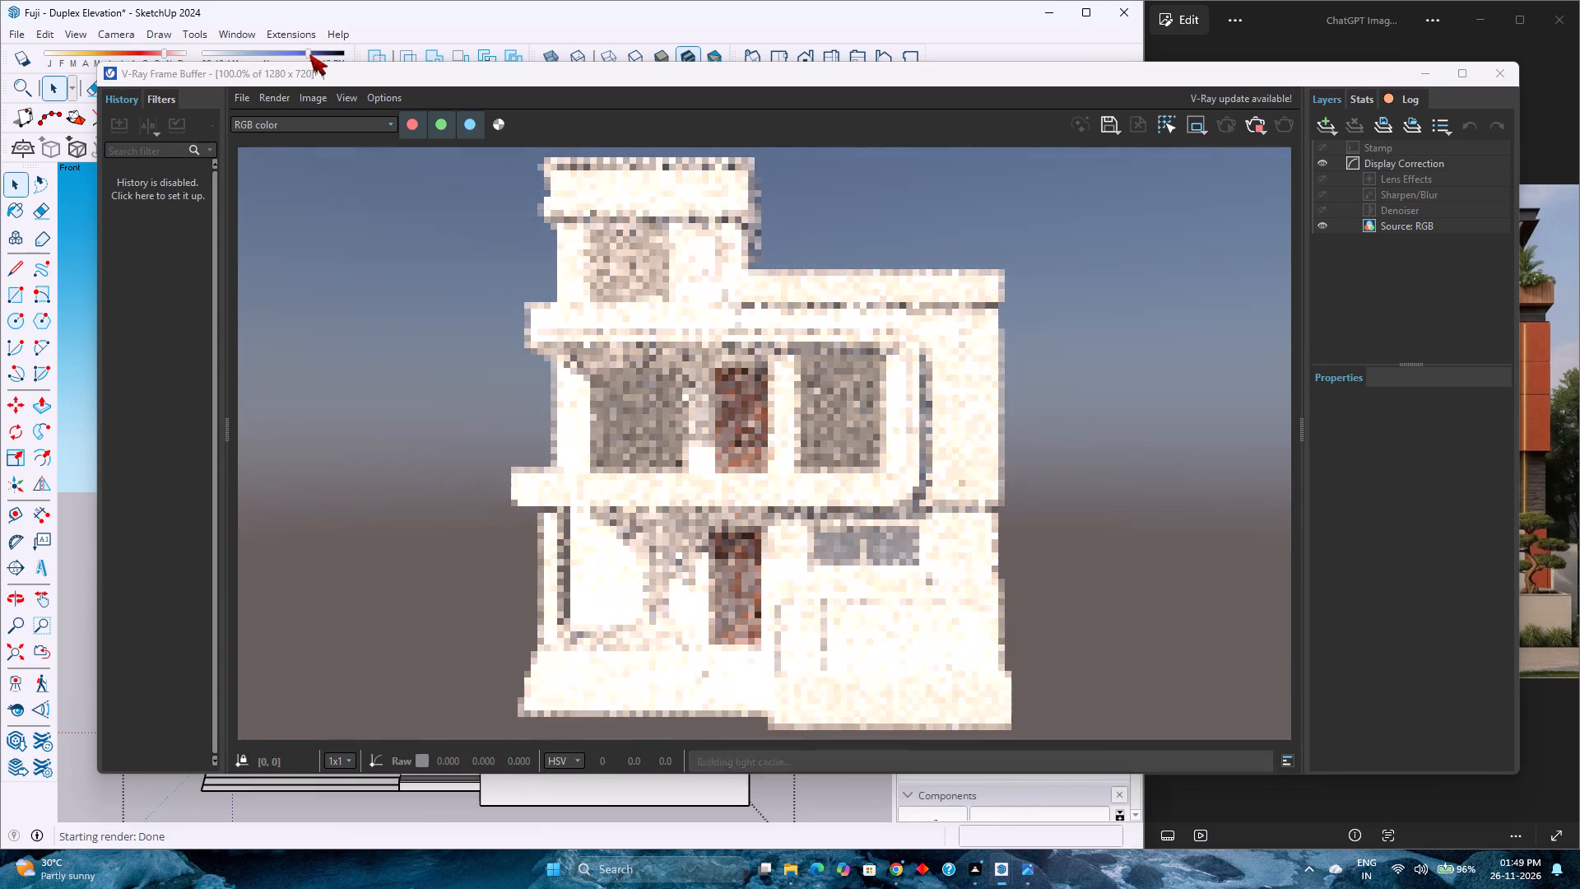
{"action": "left_click_drag", "start_coordinate": [309, 54], "coordinate": [323, 54]}
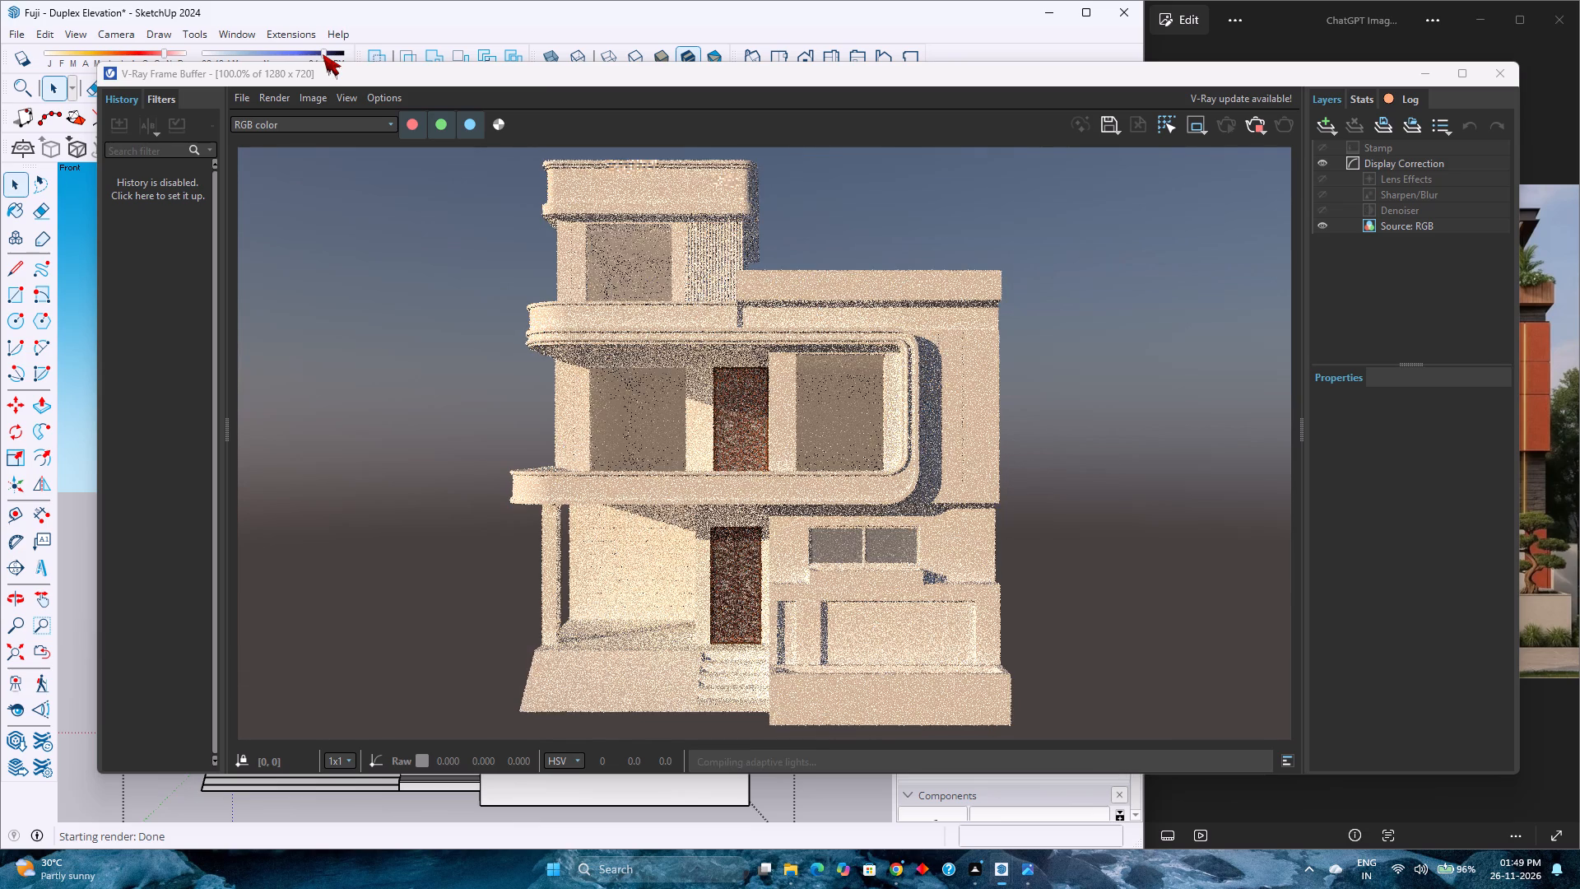
{"action": "left_click_drag", "start_coordinate": [323, 54], "coordinate": [313, 55]}
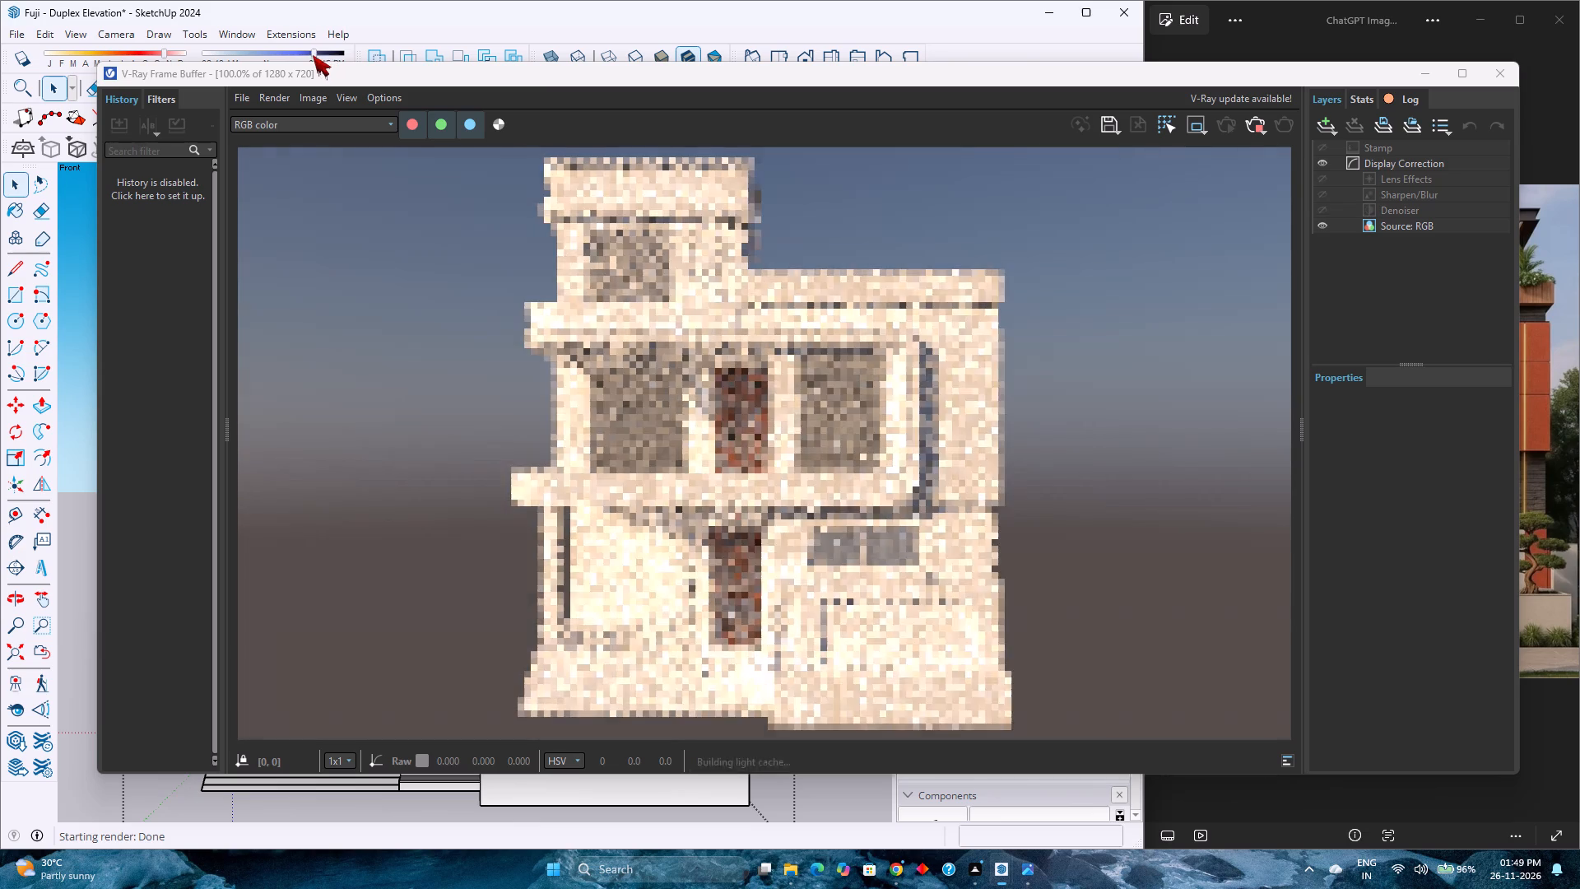
{"action": "left_click_drag", "start_coordinate": [313, 55], "coordinate": [246, 57]}
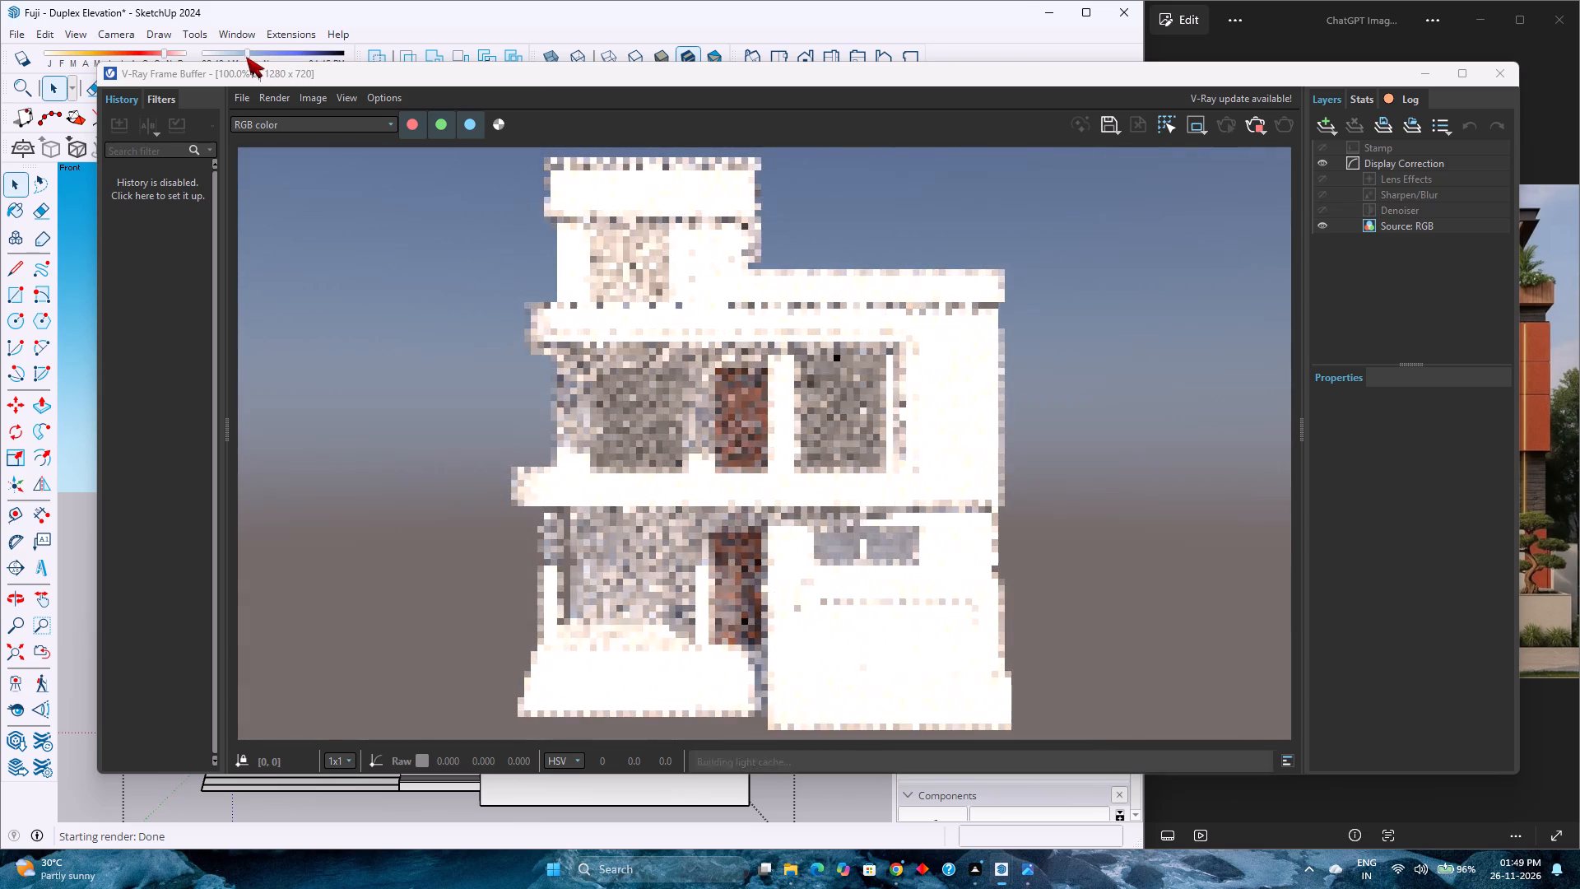
{"action": "left_click_drag", "start_coordinate": [246, 57], "coordinate": [220, 57]}
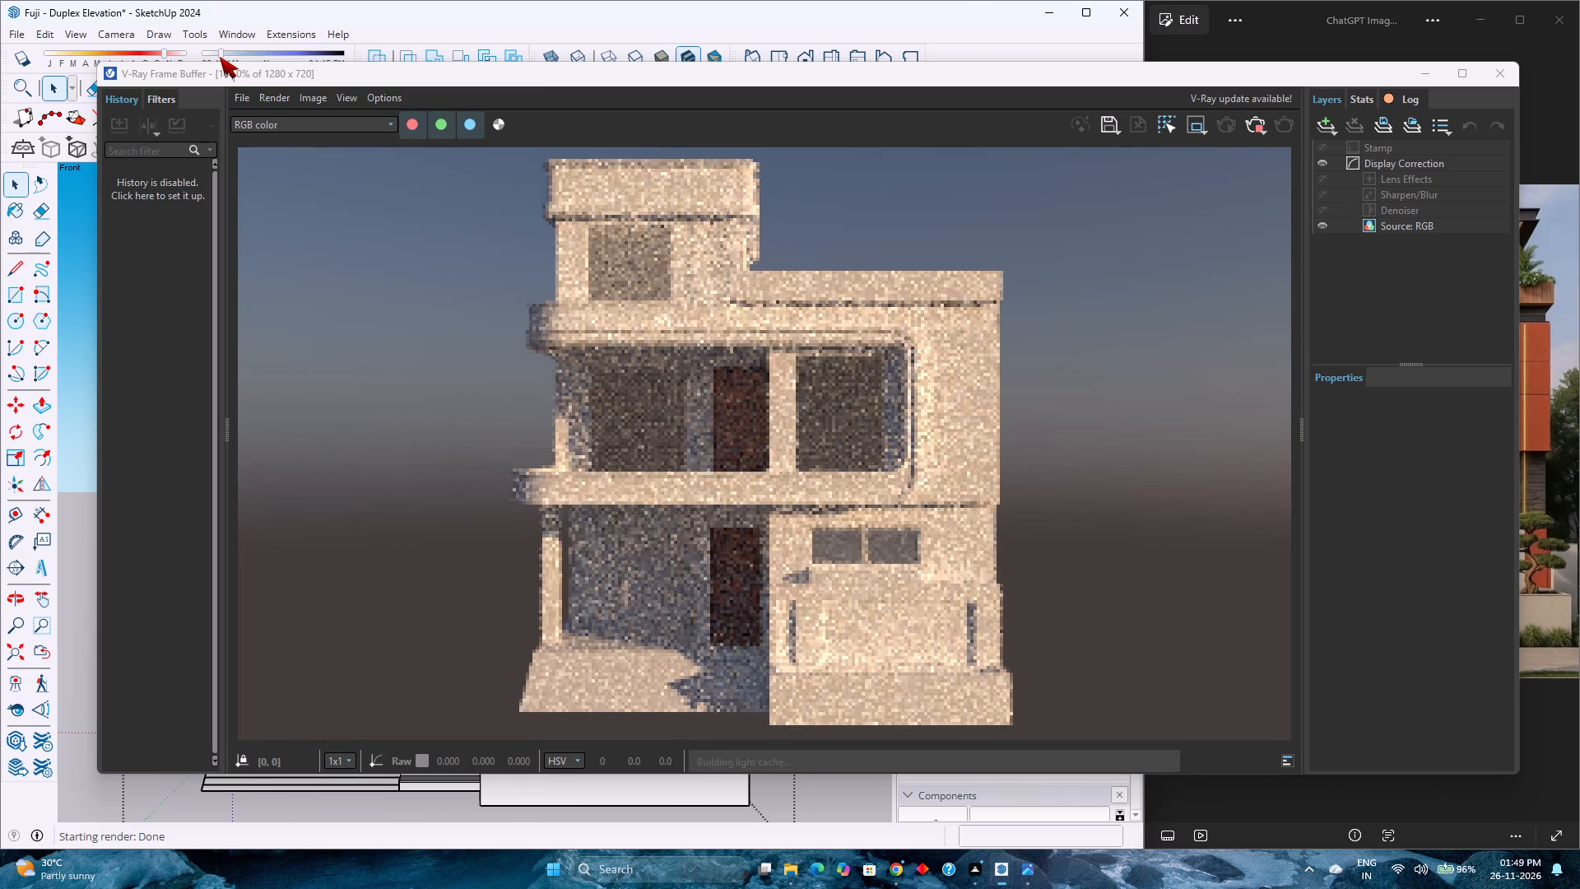
{"action": "left_click_drag", "start_coordinate": [220, 57], "coordinate": [223, 56]}
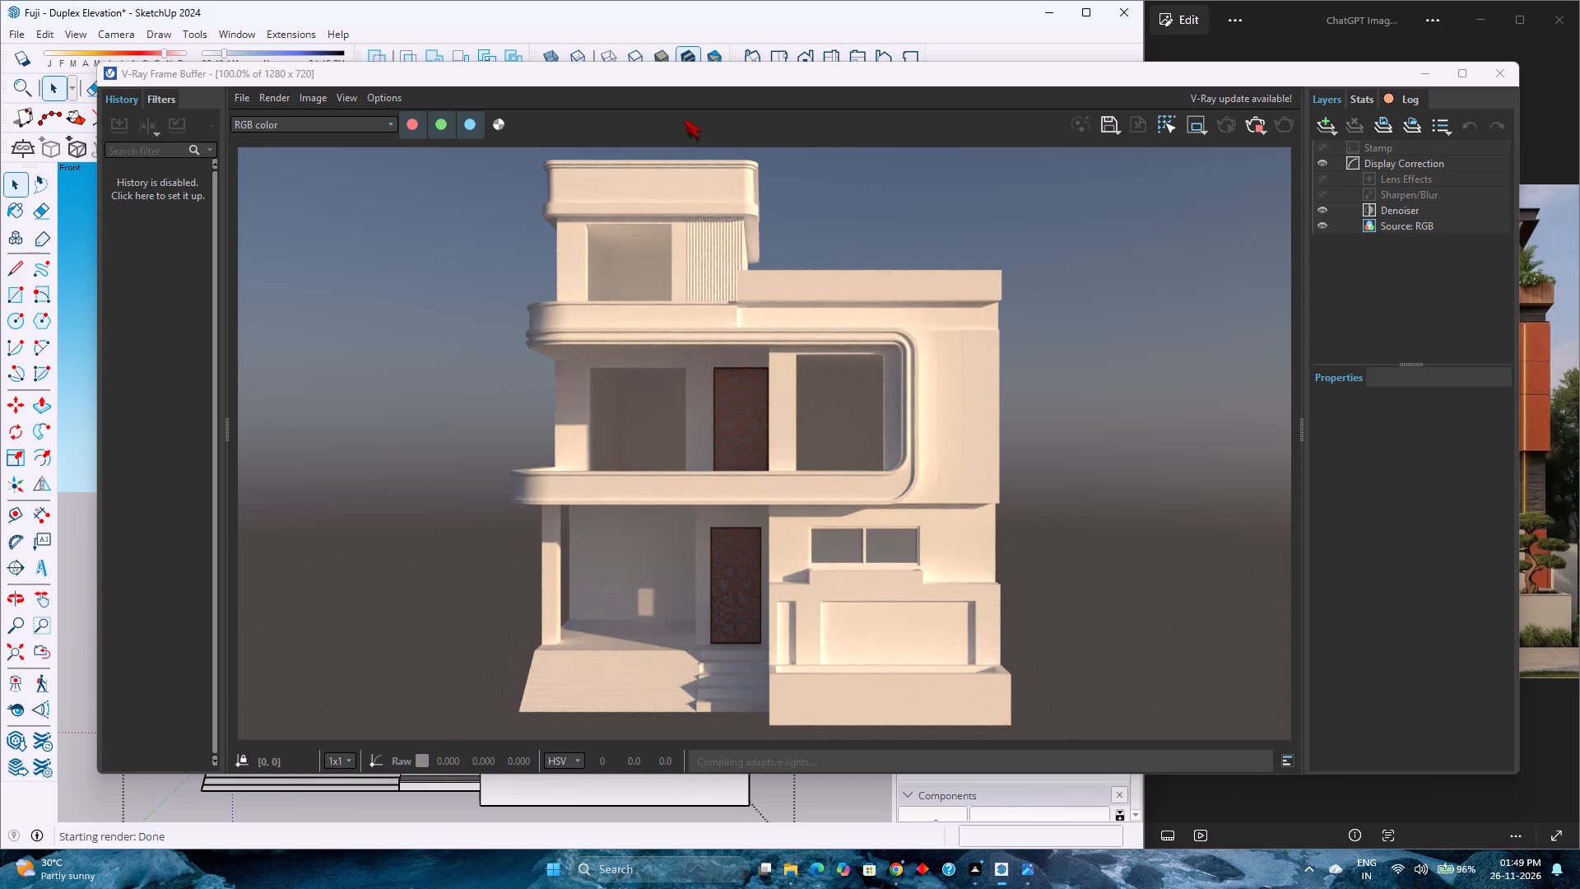
Review the whole facade in the morning-light render, then close the render window.
{"action": "left_click_drag", "start_coordinate": [714, 81], "coordinate": [671, 109]}
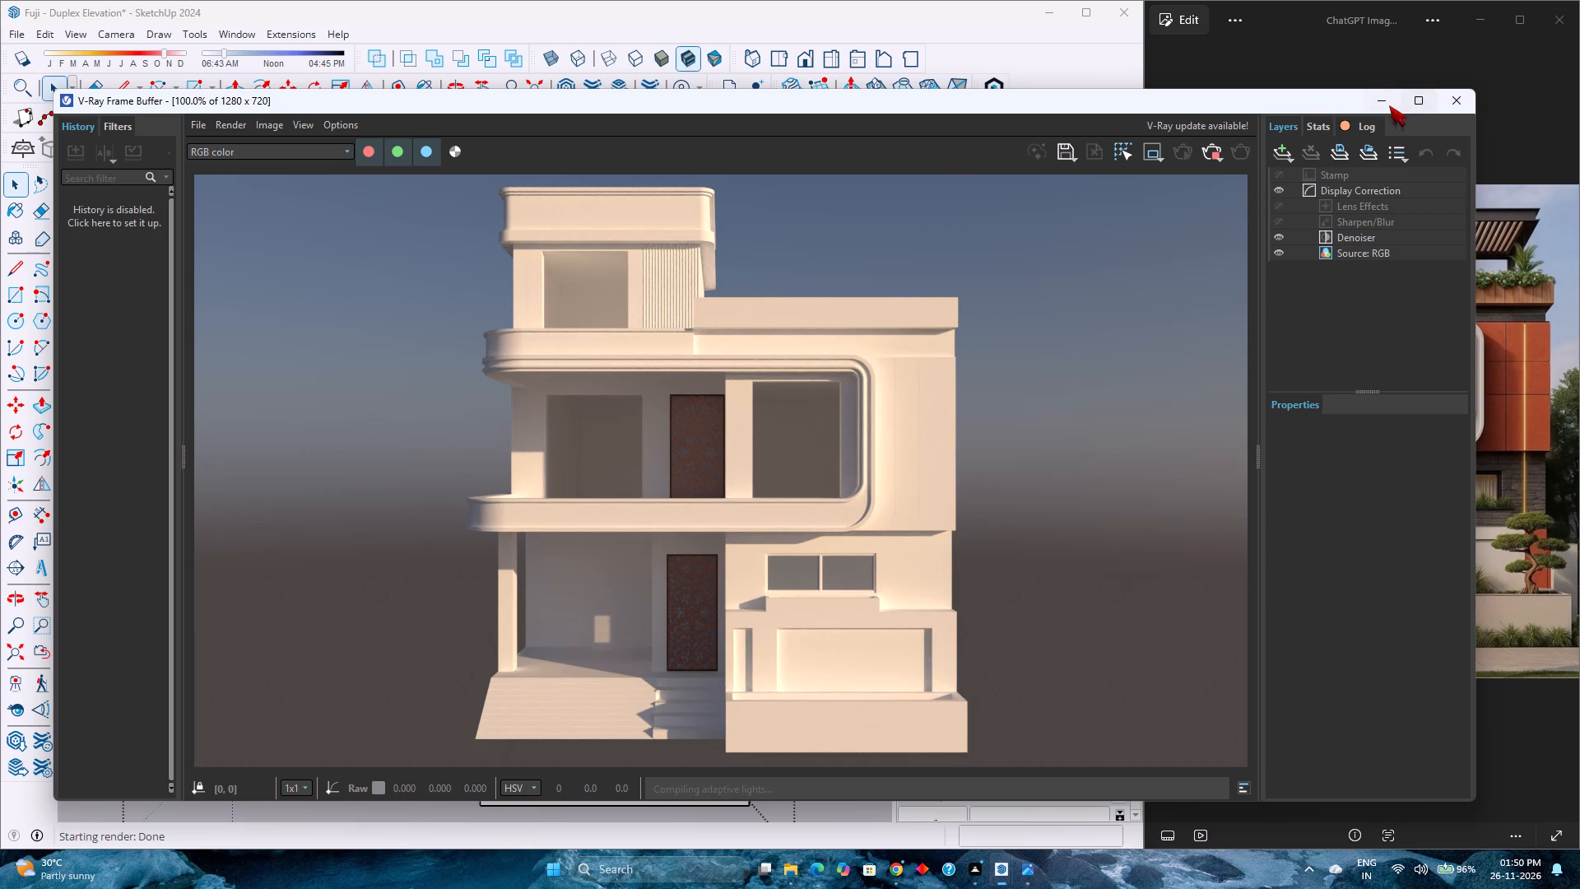
{"action": "scroll", "coordinate": [1553, 293], "scroll_direction": "down", "scroll_amount": 7}
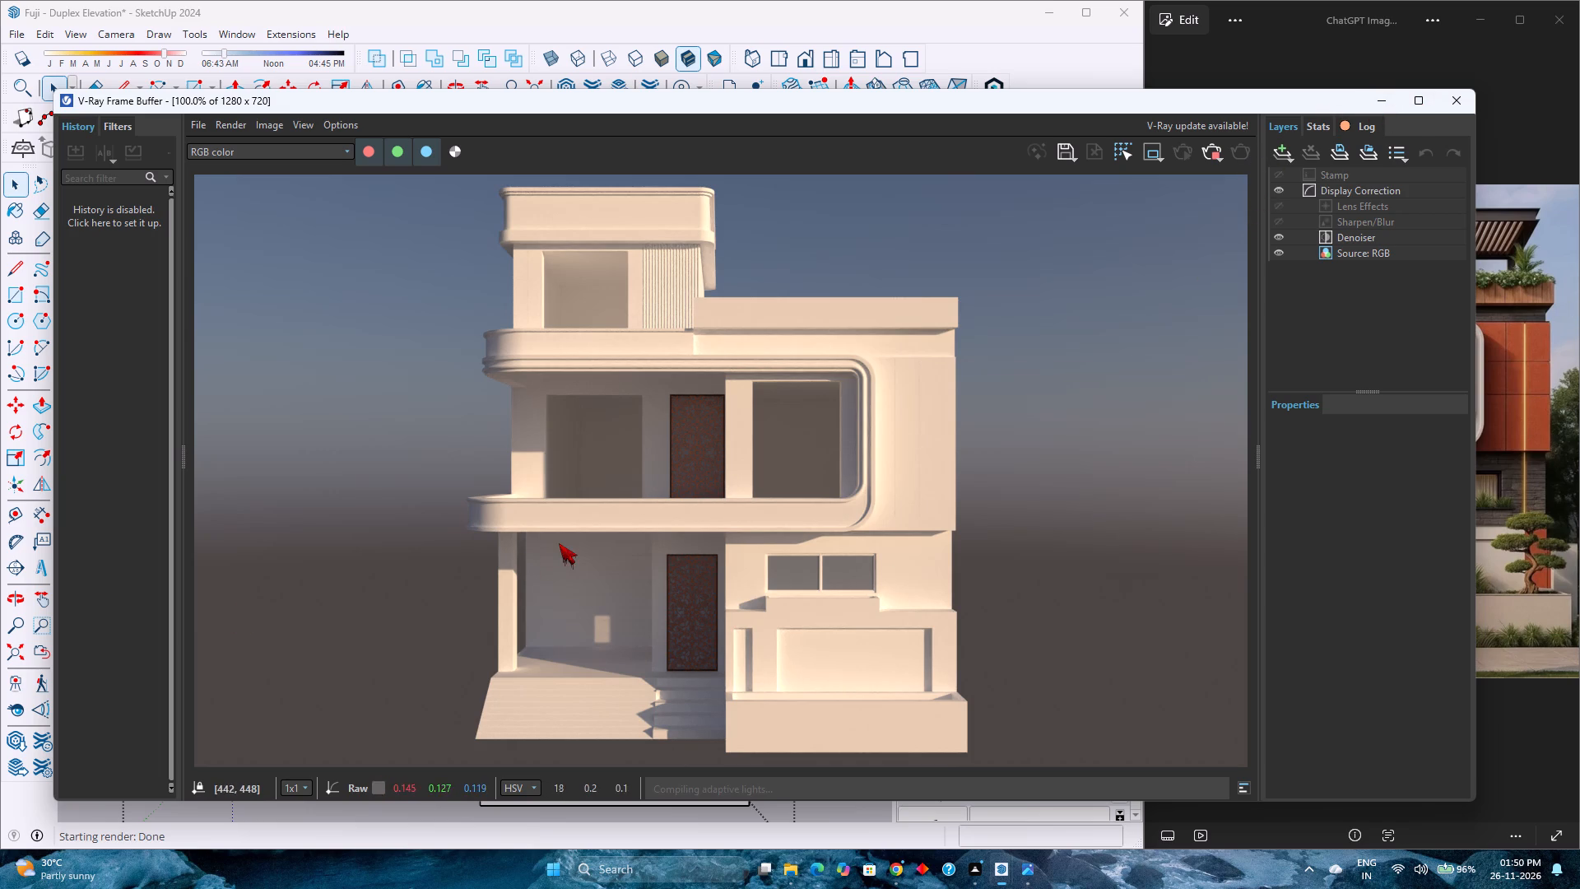
{"action": "scroll", "coordinate": [561, 537], "scroll_direction": "down", "scroll_amount": 3}
{"action": "scroll", "coordinate": [570, 537], "scroll_direction": "up", "scroll_amount": 3}
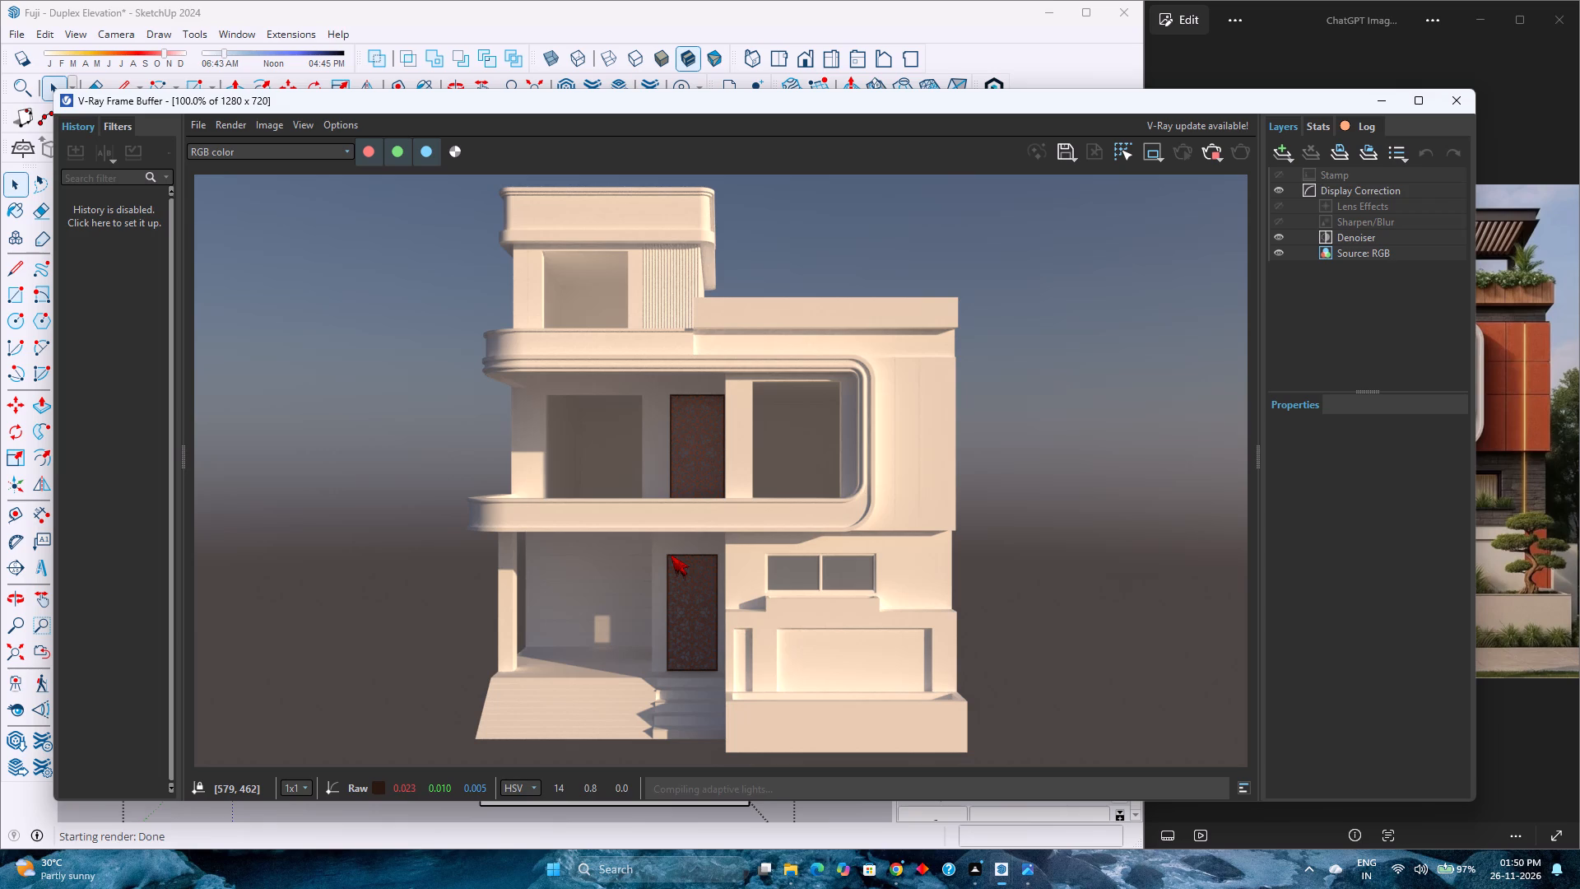
{"action": "left_click", "coordinate": [1450, 108]}
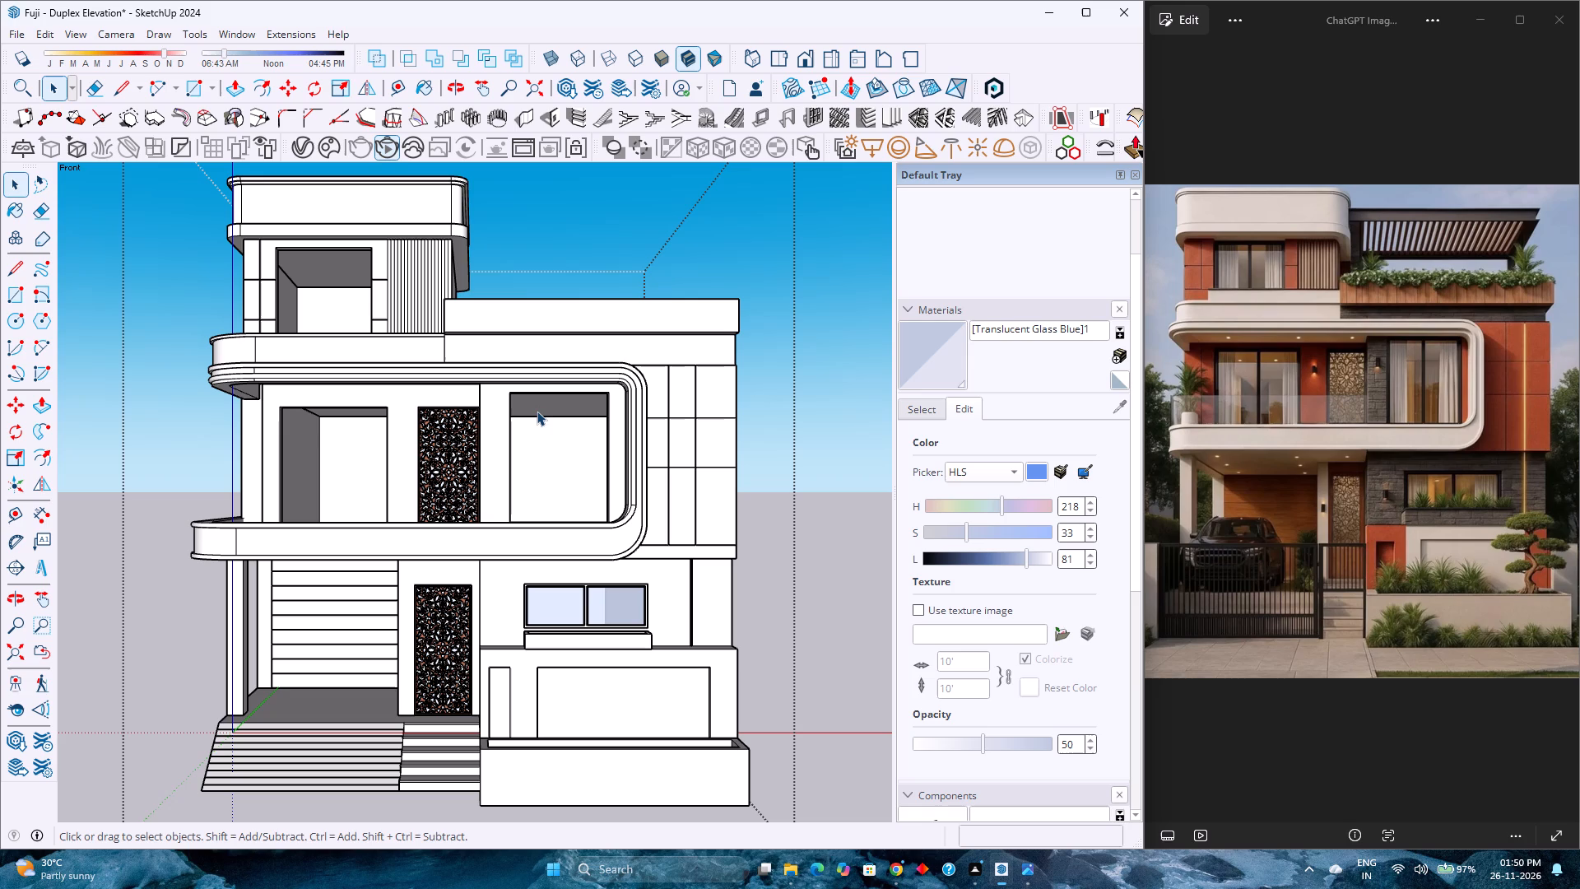
Examine the whole house model from both front corners against the reference facade.
{"action": "scroll", "coordinate": [484, 398], "scroll_direction": "down", "scroll_amount": 2}
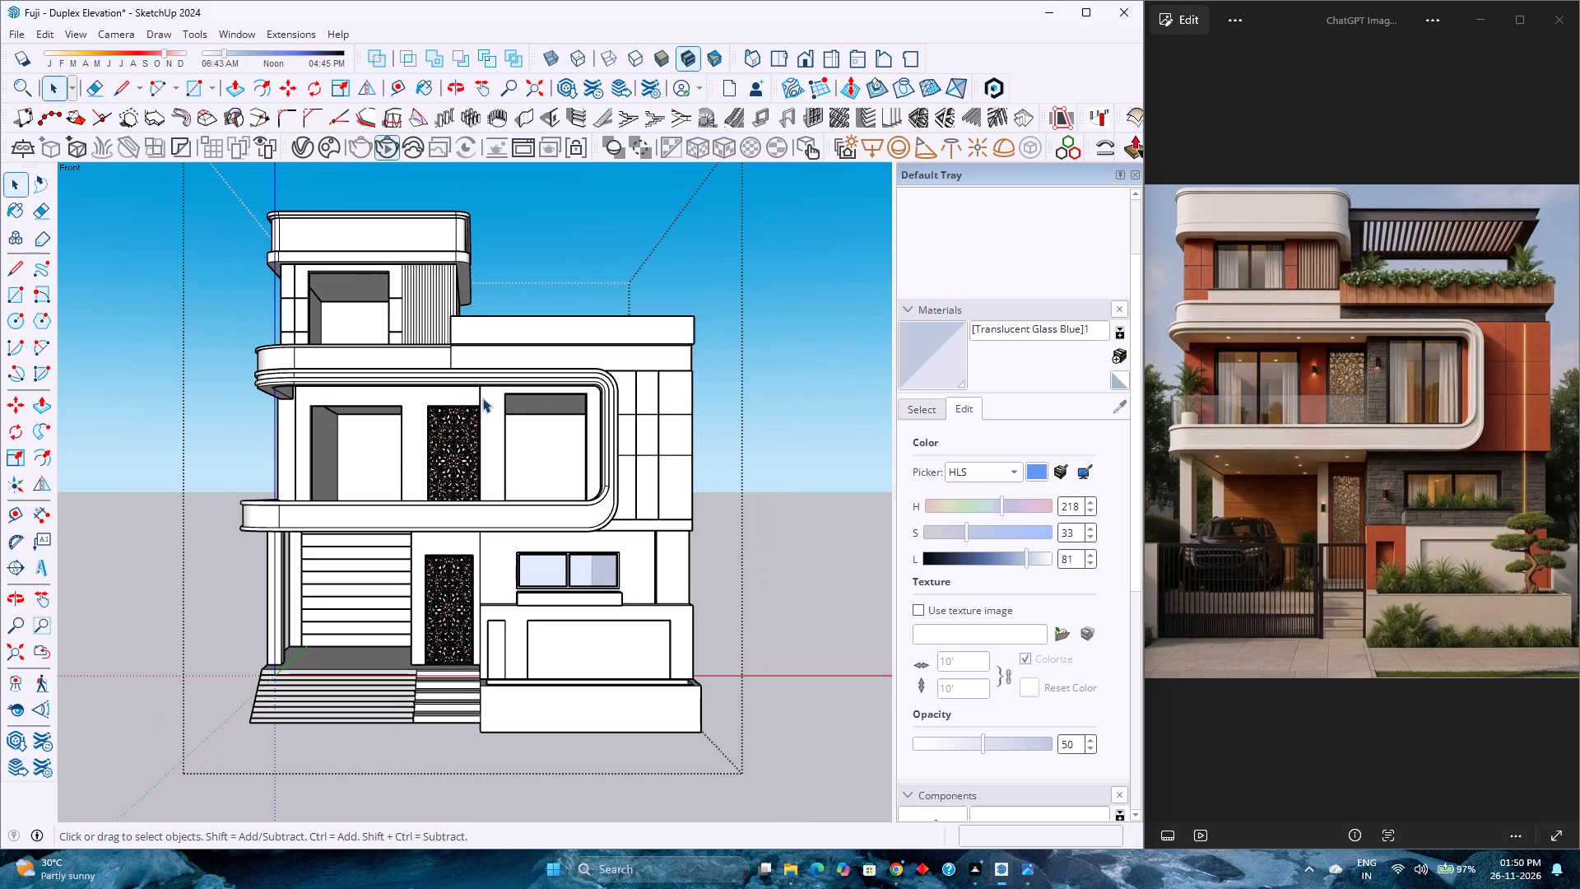
{"action": "scroll", "coordinate": [482, 398], "scroll_direction": "down", "scroll_amount": 3}
{"action": "middle_click_drag", "start_coordinate": [409, 431], "coordinate": [315, 355]}
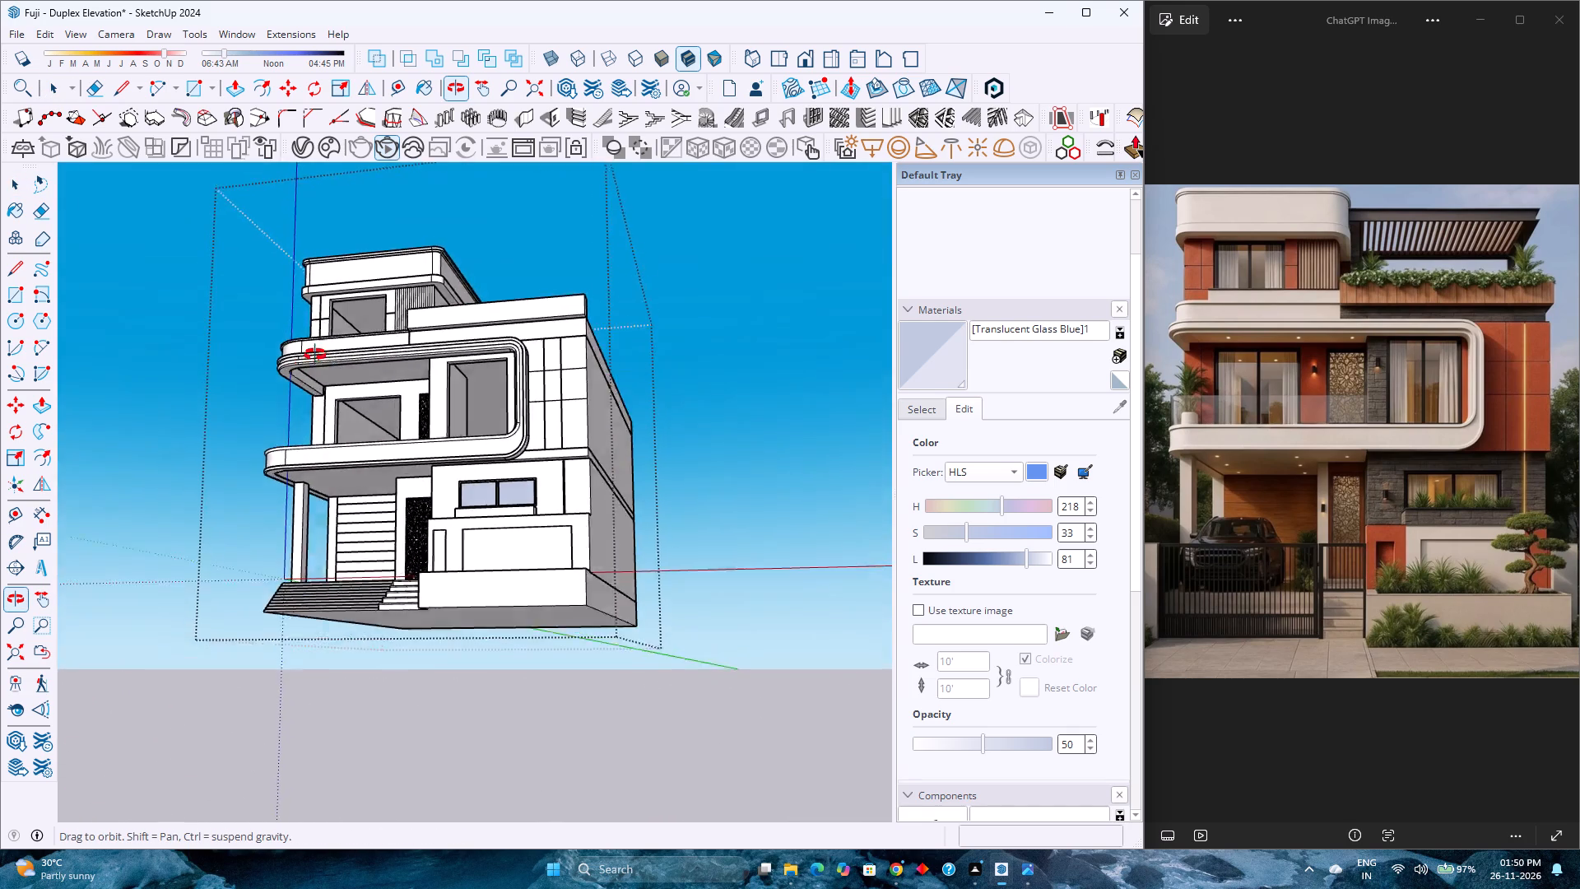
{"action": "middle_click_drag", "start_coordinate": [315, 355], "coordinate": [318, 354]}
{"action": "middle_click_drag", "start_coordinate": [393, 344], "coordinate": [409, 347]}
{"action": "middle_click_drag", "start_coordinate": [417, 350], "coordinate": [591, 324]}
{"action": "middle_click", "coordinate": [595, 325]}
{"action": "middle_click_drag", "start_coordinate": [604, 328], "coordinate": [769, 435]}
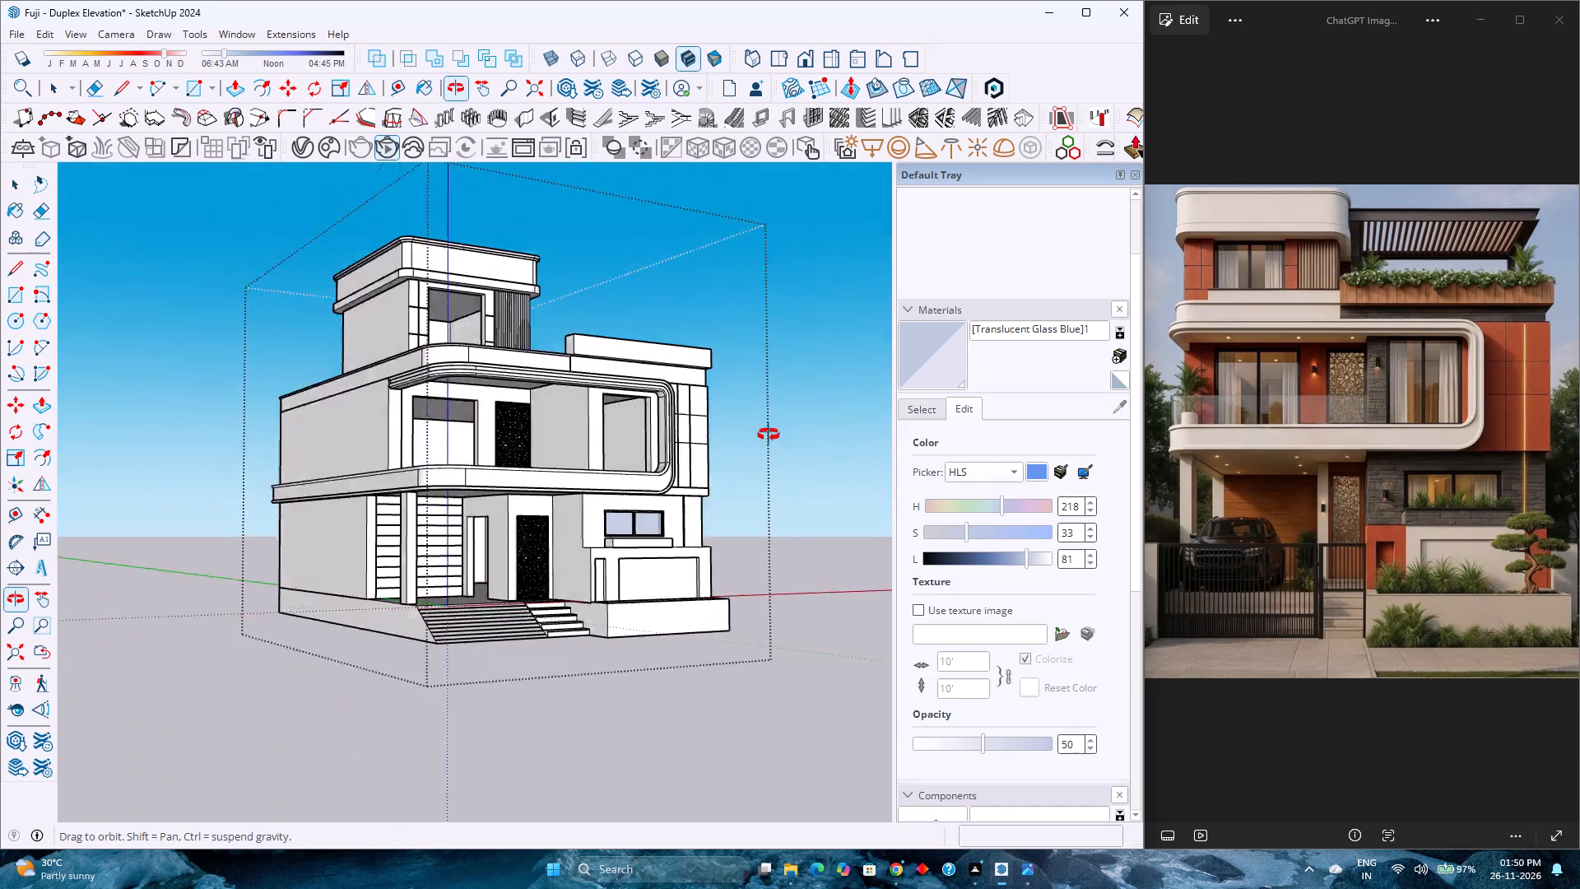
{"action": "middle_click_drag", "start_coordinate": [769, 435], "coordinate": [786, 449]}
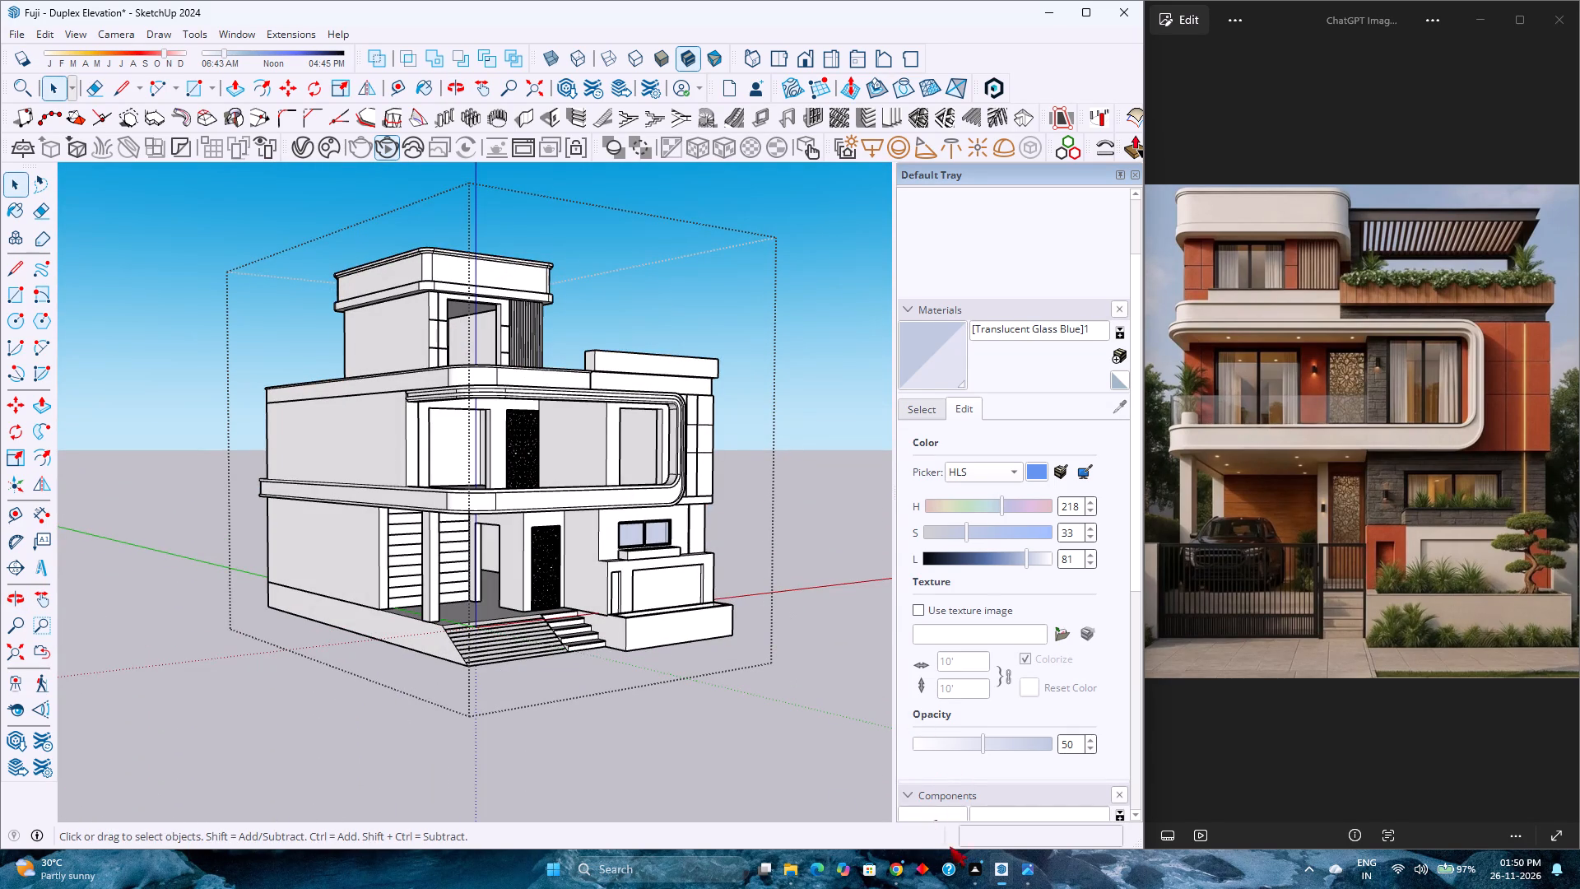
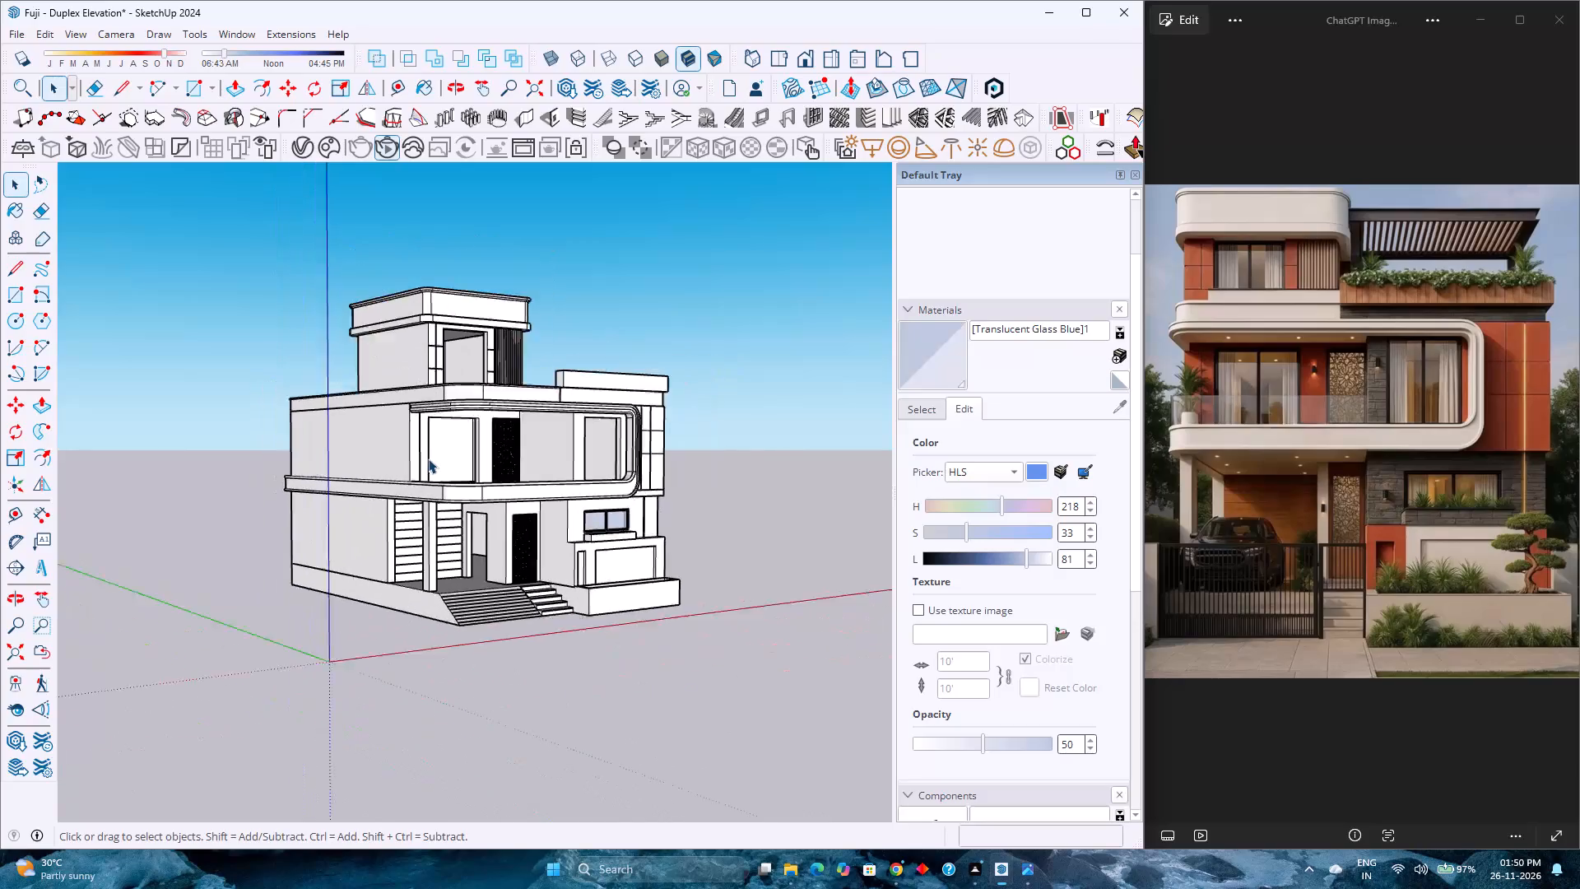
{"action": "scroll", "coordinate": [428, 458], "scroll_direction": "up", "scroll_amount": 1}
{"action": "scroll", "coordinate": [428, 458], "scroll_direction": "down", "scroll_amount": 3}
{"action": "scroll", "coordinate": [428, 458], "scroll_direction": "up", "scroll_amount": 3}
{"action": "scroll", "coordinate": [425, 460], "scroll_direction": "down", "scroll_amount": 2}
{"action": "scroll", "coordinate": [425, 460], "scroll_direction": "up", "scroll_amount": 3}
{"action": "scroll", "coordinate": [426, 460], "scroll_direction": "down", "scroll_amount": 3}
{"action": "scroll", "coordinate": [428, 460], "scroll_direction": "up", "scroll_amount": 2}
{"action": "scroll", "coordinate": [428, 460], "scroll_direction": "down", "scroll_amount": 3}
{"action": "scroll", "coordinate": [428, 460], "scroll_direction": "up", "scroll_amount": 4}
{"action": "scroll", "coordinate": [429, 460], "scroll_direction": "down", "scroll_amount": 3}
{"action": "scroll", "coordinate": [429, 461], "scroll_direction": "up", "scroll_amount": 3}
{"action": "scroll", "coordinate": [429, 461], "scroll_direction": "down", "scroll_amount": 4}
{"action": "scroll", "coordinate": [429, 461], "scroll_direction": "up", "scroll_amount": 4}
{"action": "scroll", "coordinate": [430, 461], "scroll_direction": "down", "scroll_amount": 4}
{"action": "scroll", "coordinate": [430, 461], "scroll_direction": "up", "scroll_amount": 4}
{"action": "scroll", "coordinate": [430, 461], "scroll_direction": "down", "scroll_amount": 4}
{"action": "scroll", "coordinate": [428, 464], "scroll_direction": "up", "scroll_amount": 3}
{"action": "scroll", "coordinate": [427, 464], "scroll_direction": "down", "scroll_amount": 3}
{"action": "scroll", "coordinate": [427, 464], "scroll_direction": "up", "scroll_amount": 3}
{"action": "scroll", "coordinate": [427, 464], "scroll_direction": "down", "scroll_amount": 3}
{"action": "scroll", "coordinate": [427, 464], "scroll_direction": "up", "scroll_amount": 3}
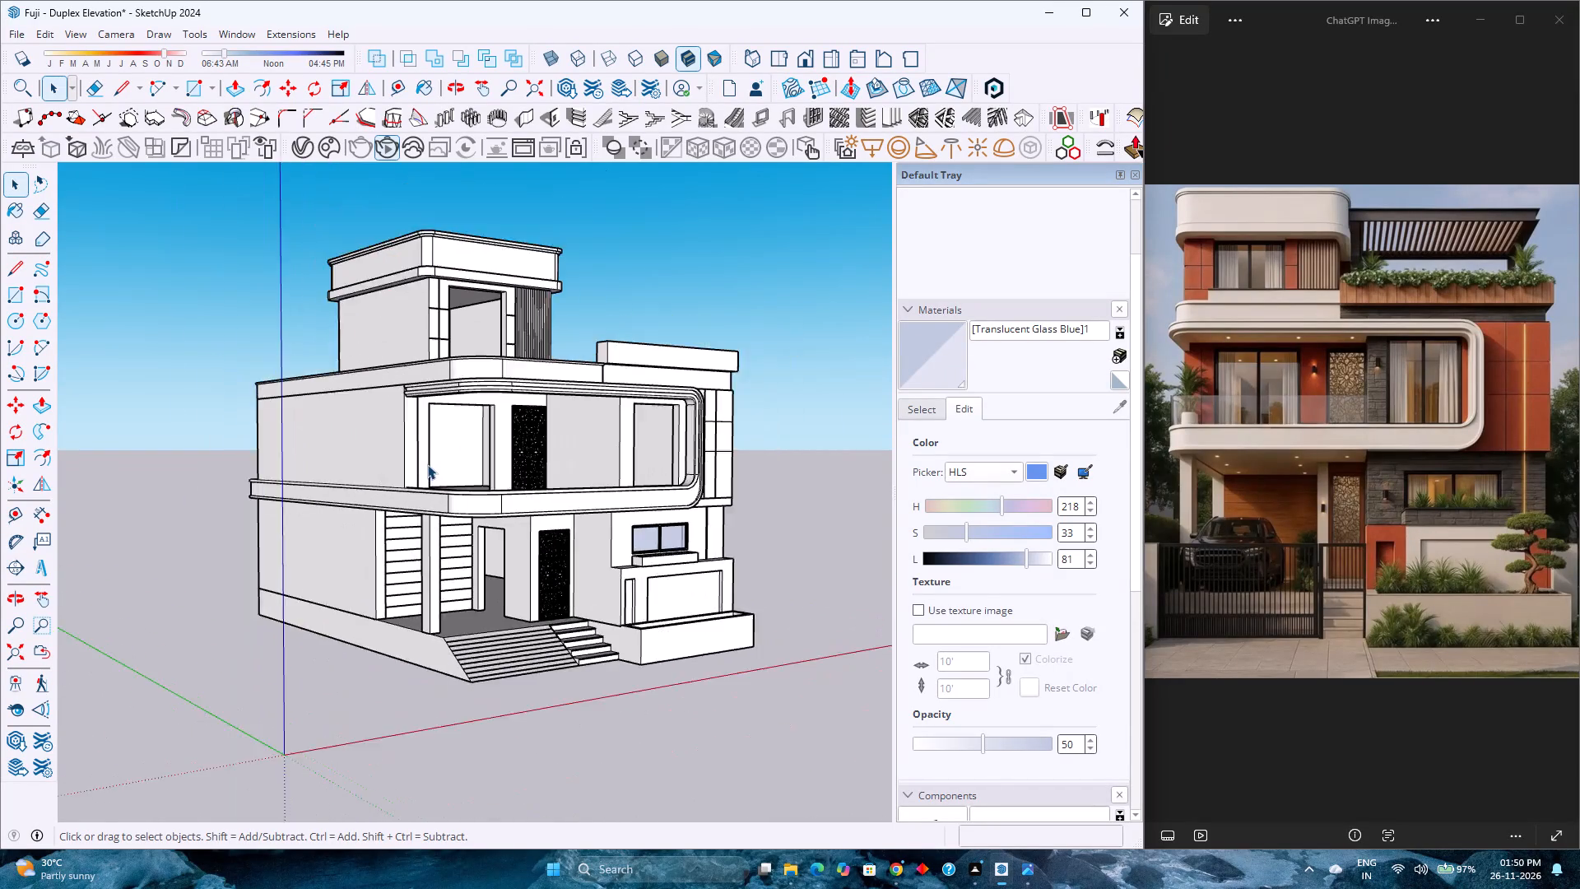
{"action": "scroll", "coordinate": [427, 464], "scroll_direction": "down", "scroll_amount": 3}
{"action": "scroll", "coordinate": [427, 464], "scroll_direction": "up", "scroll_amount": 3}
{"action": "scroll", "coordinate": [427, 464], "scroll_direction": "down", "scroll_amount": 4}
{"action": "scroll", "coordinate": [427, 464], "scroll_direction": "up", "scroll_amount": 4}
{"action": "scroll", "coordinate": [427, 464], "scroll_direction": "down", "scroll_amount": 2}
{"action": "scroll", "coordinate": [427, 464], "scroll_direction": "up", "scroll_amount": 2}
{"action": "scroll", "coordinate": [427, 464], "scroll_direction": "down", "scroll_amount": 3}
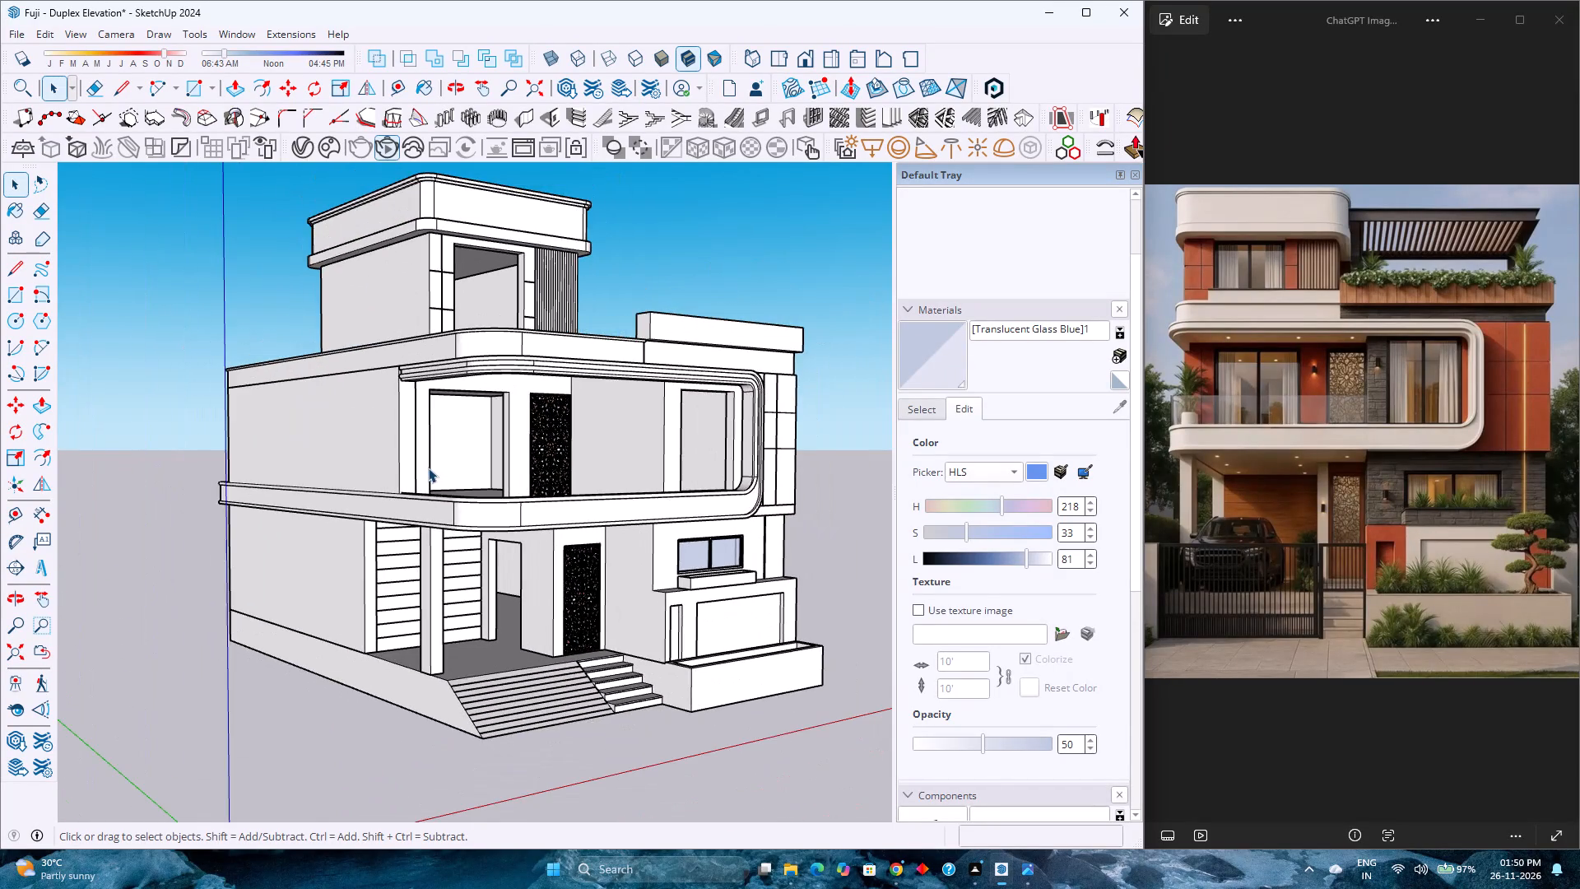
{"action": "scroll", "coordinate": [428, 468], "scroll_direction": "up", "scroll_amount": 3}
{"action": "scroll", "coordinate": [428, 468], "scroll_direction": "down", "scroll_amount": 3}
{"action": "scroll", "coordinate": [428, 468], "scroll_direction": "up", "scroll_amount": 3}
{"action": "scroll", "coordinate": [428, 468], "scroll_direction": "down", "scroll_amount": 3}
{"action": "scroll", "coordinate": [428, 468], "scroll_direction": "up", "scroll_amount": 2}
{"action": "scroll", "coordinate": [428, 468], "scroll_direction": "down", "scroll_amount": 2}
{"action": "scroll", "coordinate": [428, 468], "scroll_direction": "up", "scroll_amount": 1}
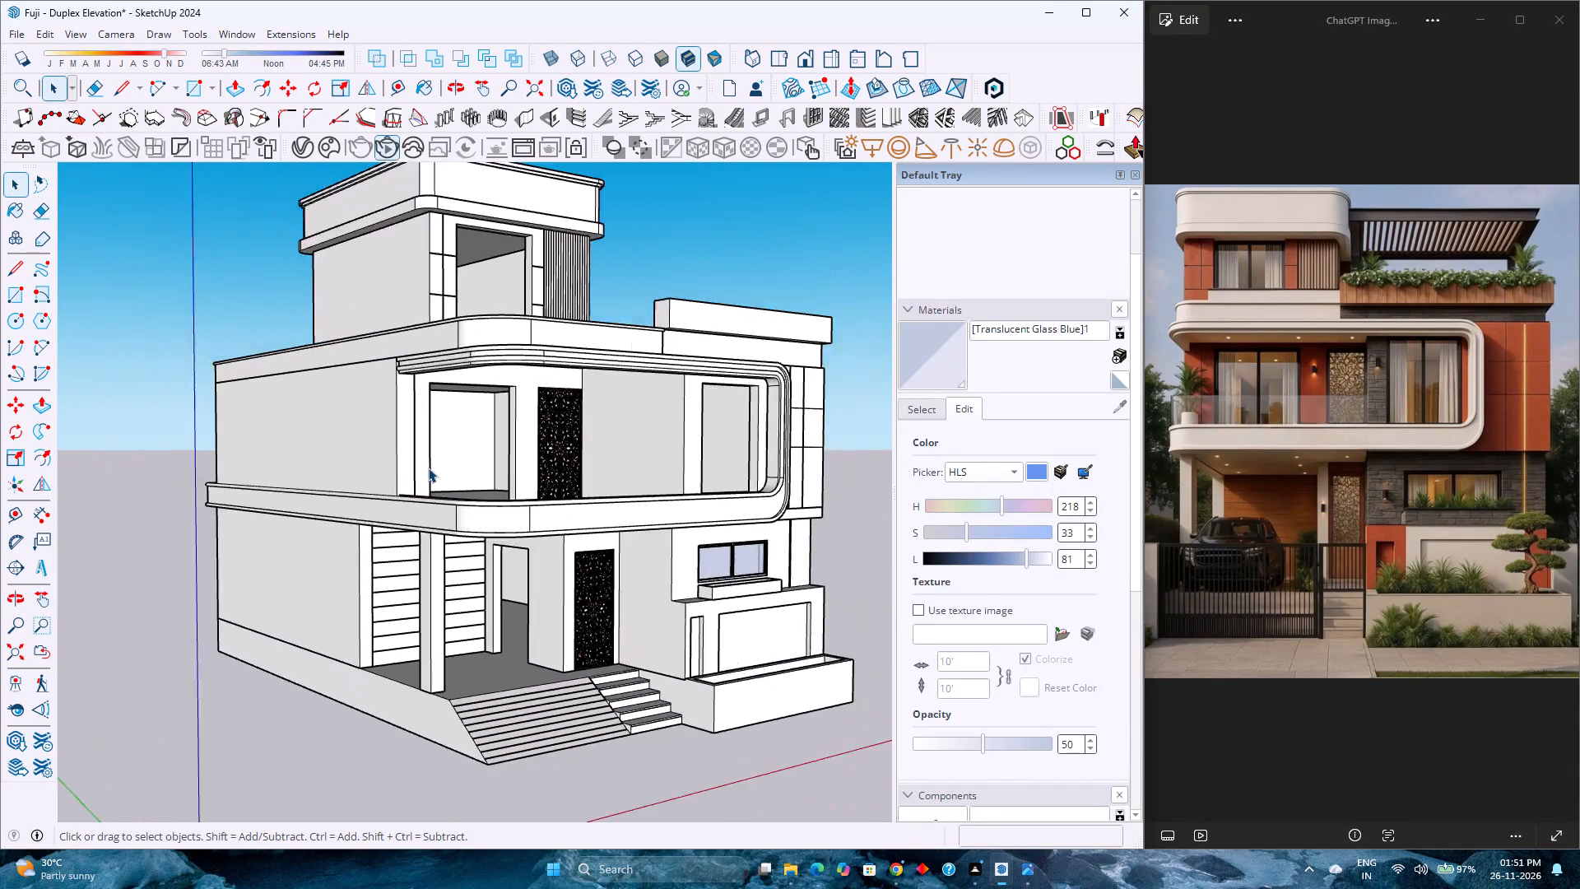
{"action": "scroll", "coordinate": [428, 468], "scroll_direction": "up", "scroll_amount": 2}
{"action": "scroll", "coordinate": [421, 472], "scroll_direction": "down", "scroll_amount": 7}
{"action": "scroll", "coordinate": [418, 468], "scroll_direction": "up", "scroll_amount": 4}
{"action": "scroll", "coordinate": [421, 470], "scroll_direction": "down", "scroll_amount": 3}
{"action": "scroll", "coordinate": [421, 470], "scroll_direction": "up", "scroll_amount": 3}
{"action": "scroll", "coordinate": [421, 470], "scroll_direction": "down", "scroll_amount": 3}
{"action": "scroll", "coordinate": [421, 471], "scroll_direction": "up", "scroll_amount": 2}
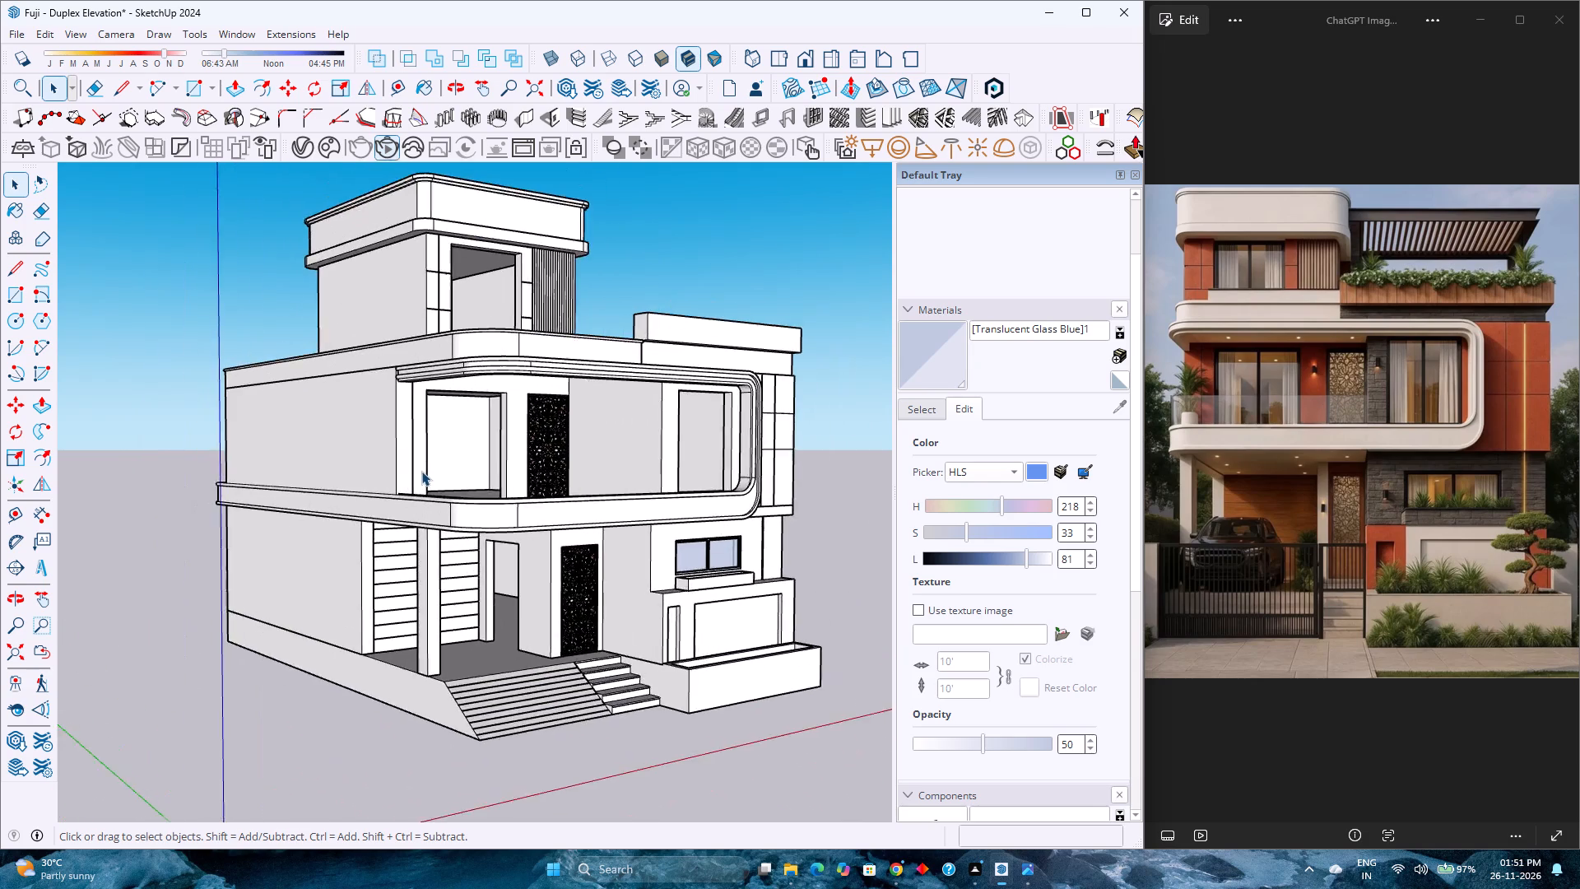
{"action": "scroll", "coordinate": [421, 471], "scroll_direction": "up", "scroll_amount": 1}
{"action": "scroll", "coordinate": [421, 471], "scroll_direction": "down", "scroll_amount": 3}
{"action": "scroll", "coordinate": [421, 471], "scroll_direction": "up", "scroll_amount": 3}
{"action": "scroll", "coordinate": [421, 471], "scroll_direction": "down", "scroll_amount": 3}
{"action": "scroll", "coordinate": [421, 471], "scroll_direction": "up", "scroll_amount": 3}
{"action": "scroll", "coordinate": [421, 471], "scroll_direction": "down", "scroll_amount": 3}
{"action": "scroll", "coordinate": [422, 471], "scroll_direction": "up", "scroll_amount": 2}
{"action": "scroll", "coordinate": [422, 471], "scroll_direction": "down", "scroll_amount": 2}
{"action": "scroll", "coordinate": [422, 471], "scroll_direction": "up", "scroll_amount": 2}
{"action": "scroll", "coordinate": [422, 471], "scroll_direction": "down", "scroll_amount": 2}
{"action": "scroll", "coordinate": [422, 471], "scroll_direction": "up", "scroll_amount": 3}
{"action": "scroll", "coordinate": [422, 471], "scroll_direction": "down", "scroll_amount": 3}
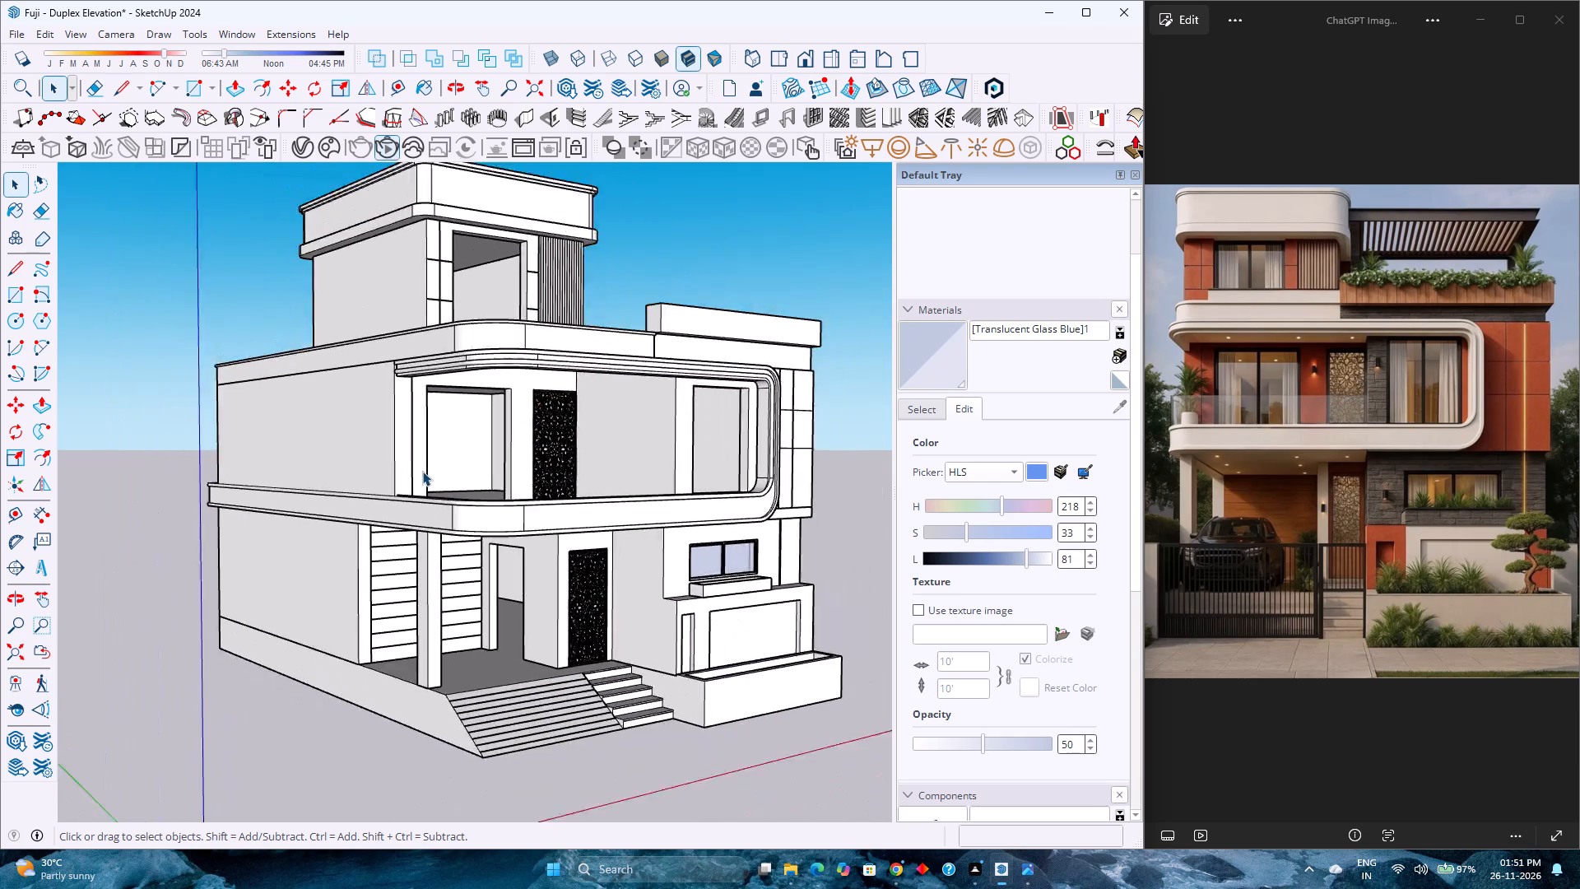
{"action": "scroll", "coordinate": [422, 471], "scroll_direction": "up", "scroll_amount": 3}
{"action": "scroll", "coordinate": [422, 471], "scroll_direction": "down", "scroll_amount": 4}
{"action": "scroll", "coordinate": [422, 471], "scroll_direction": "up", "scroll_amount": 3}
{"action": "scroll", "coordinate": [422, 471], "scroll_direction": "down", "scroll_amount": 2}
Examine the house massing from below, along the side wall, from the rear corner and from both front corners against the reference facade.
{"action": "middle_click_drag", "start_coordinate": [403, 499], "coordinate": [439, 408]}
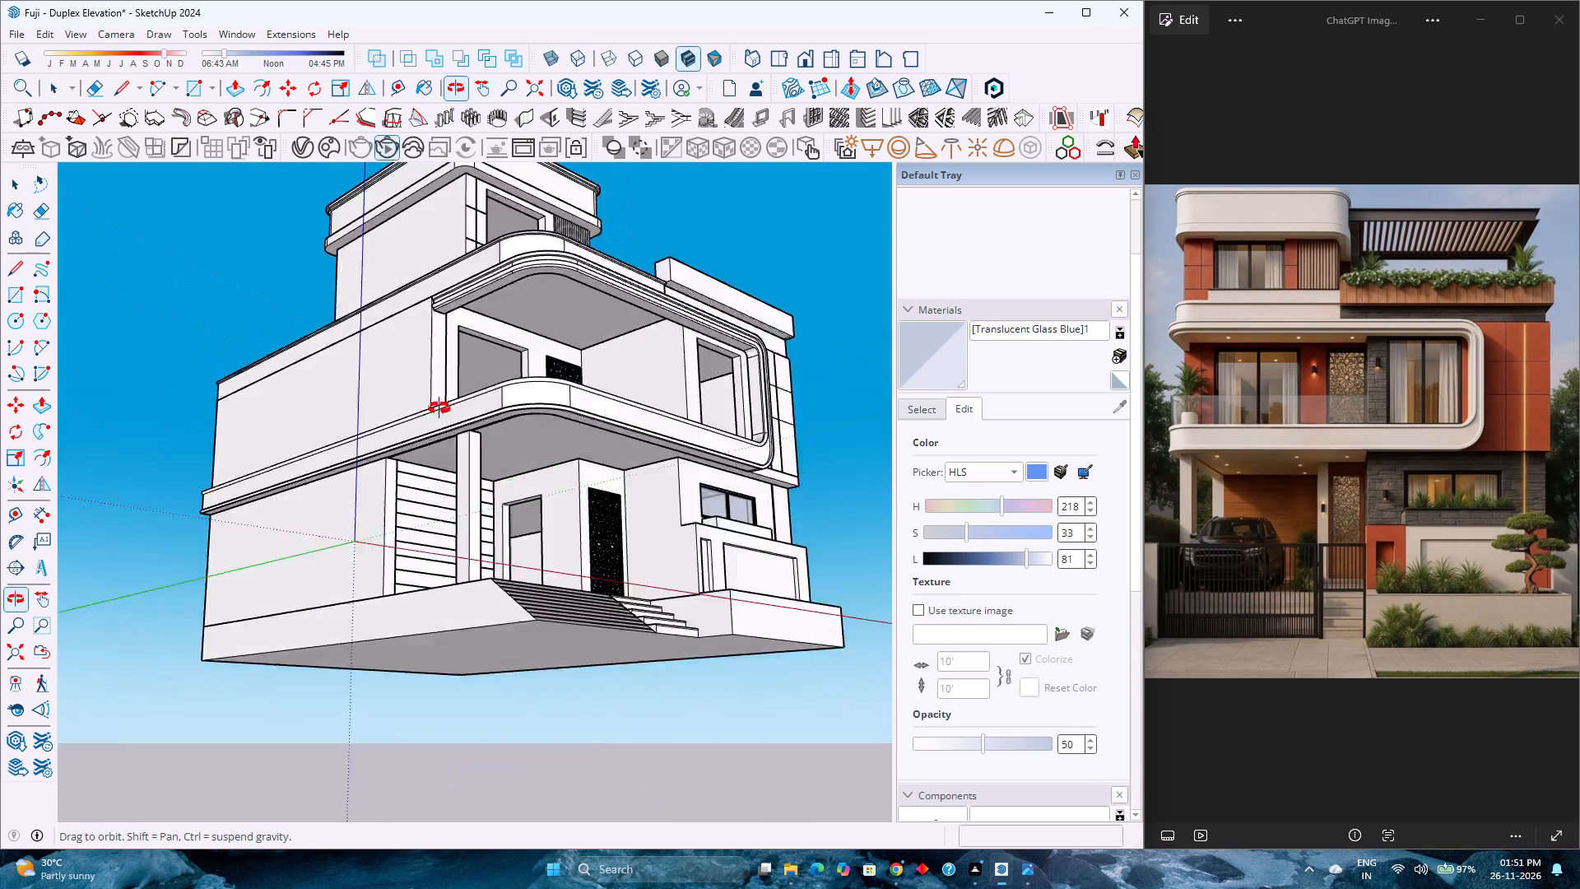
{"action": "middle_click_drag", "start_coordinate": [439, 408], "coordinate": [778, 553]}
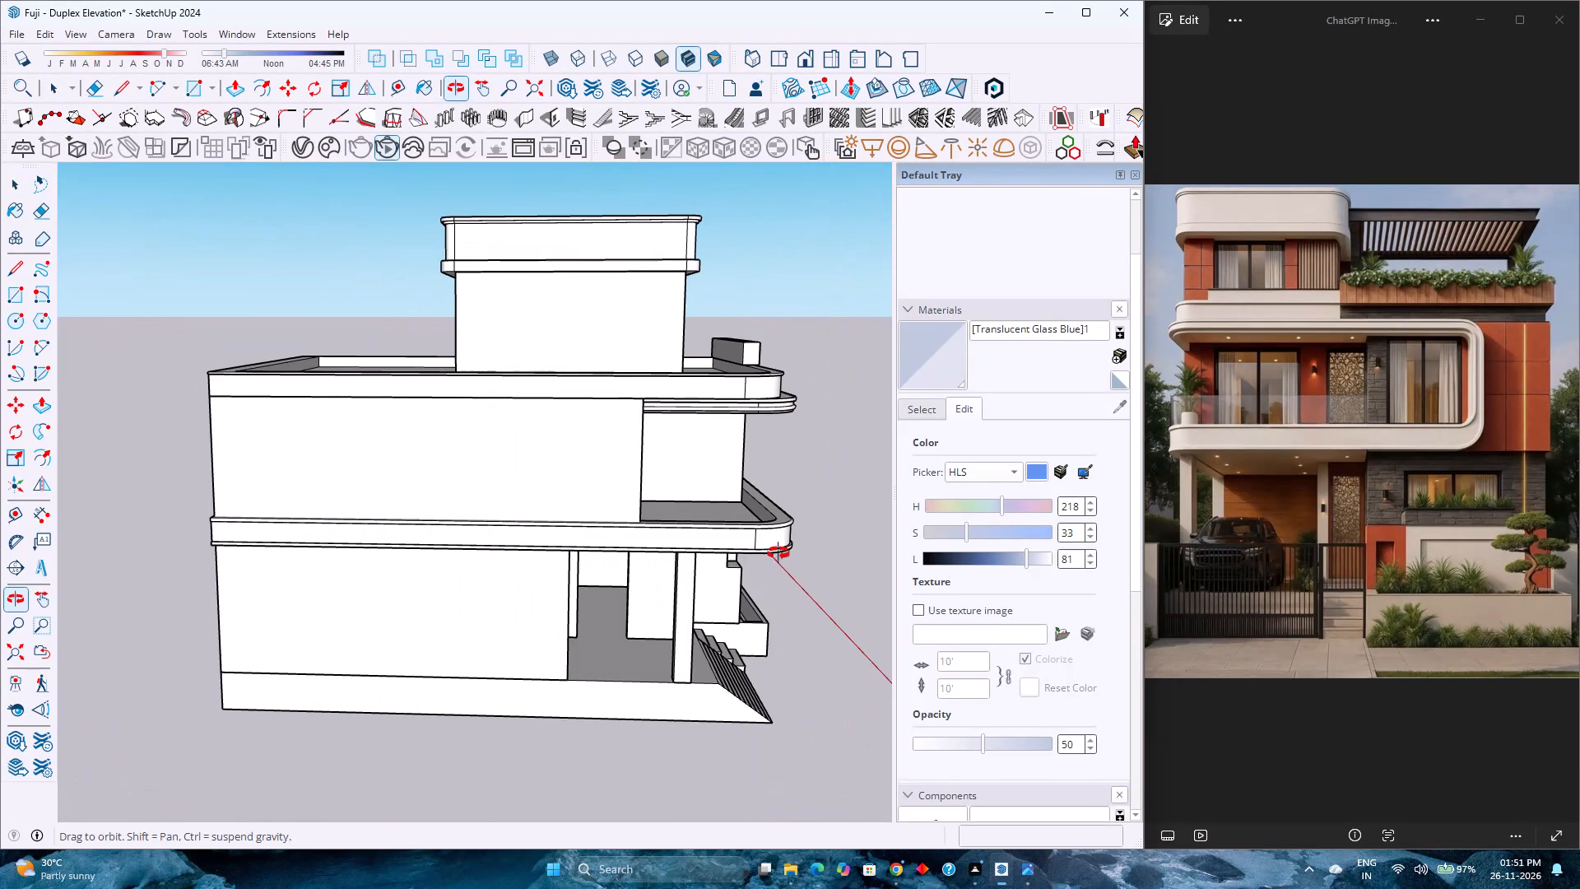
{"action": "middle_click_drag", "start_coordinate": [778, 553], "coordinate": [778, 553]}
{"action": "scroll", "coordinate": [192, 532], "scroll_direction": "down", "scroll_amount": 4}
{"action": "middle_click_drag", "start_coordinate": [193, 530], "coordinate": [389, 528]}
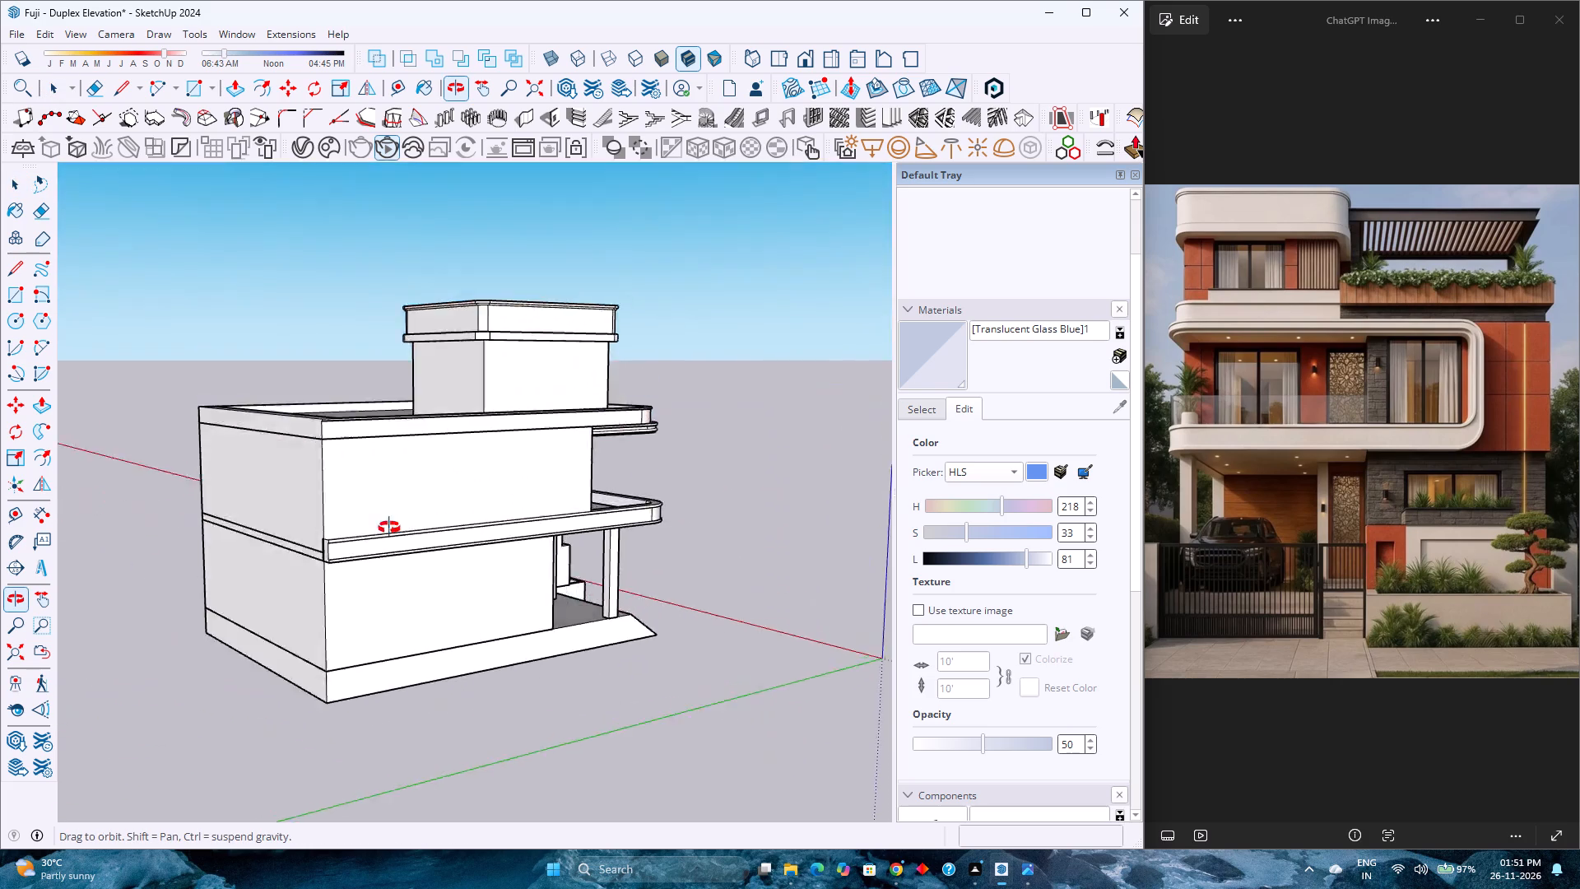
{"action": "middle_click_drag", "start_coordinate": [389, 528], "coordinate": [571, 530]}
{"action": "scroll", "coordinate": [571, 530], "scroll_direction": "down", "scroll_amount": 2}
{"action": "middle_click_drag", "start_coordinate": [571, 530], "coordinate": [44, 533]}
{"action": "scroll", "coordinate": [485, 556], "scroll_direction": "up", "scroll_amount": 4}
{"action": "middle_click_drag", "start_coordinate": [485, 556], "coordinate": [253, 504]}
{"action": "middle_click", "coordinate": [253, 504]}
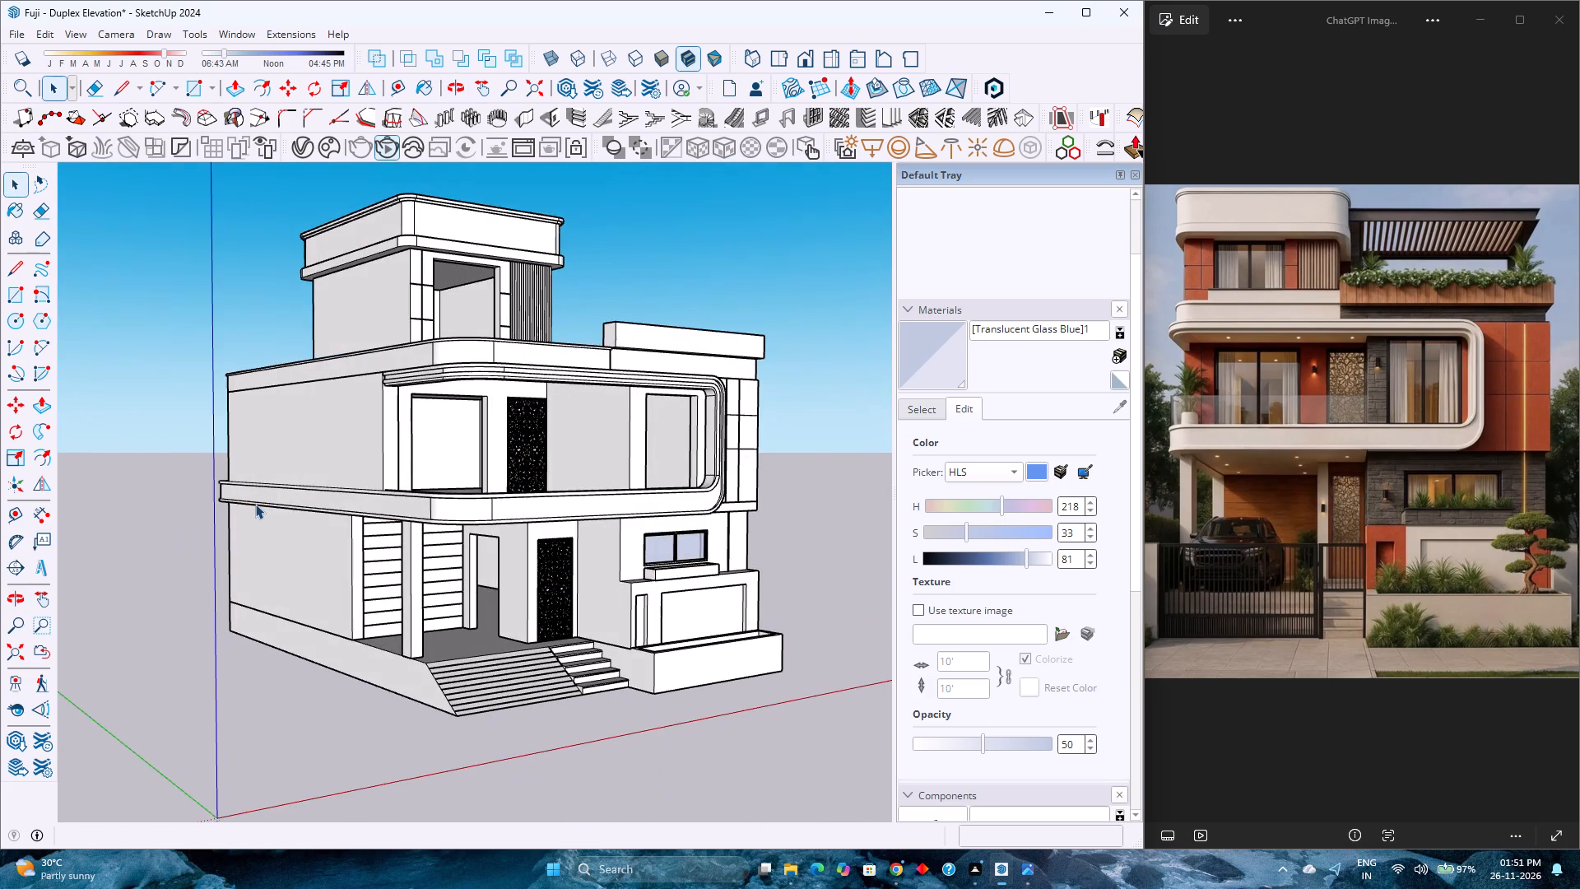
{"action": "scroll", "coordinate": [257, 504], "scroll_direction": "up", "scroll_amount": 2}
{"action": "scroll", "coordinate": [257, 503], "scroll_direction": "down", "scroll_amount": 3}
{"action": "scroll", "coordinate": [412, 476], "scroll_direction": "up", "scroll_amount": 3}
{"action": "middle_click_drag", "start_coordinate": [585, 473], "coordinate": [583, 477]}
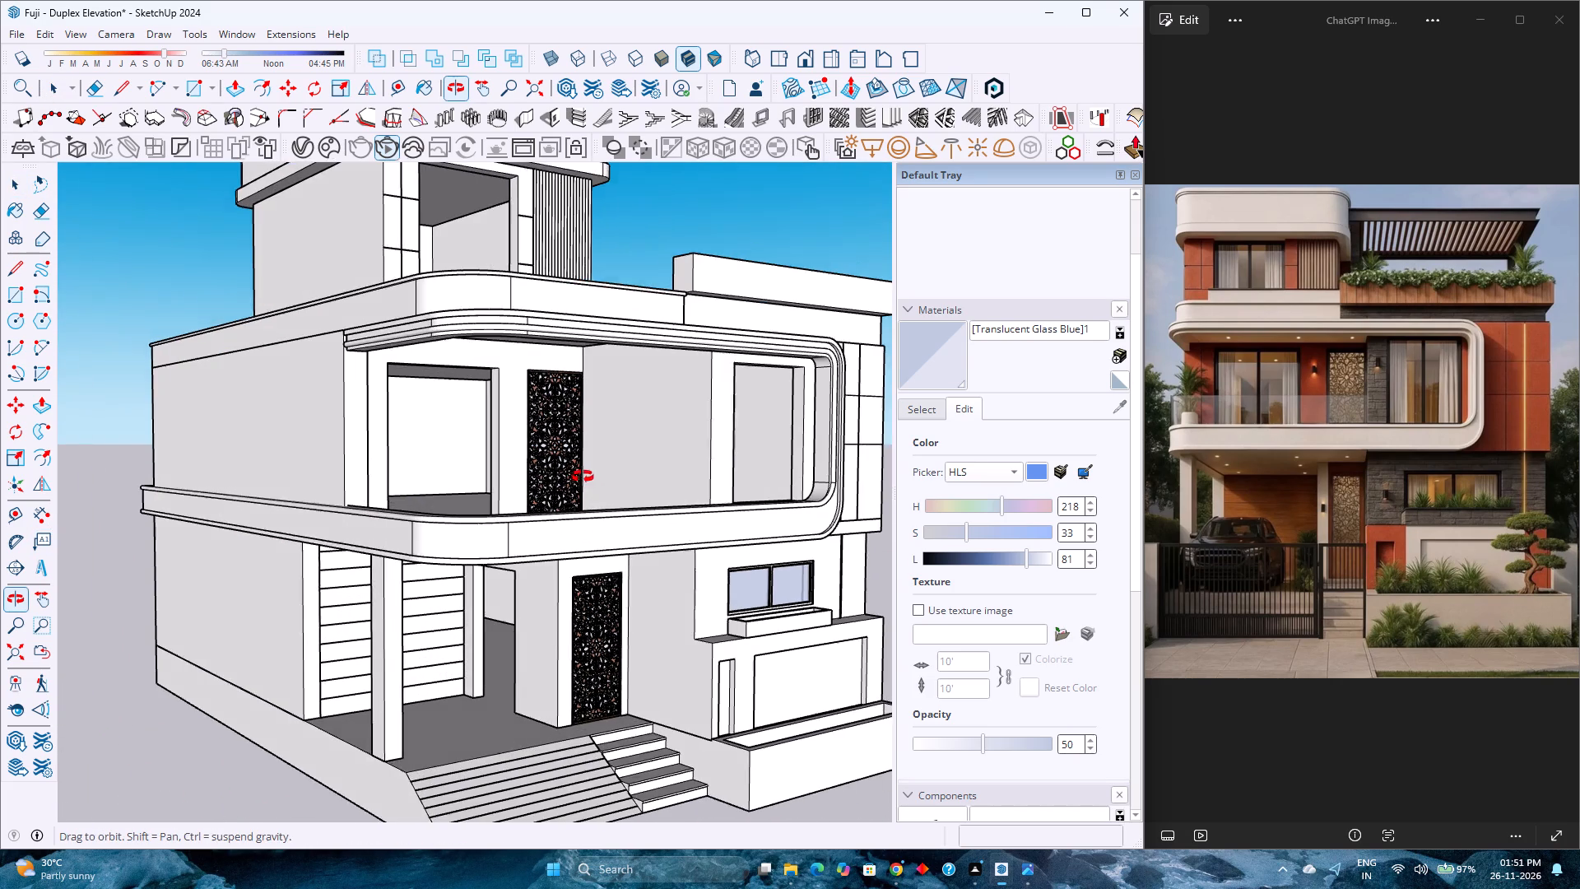
{"action": "middle_click_drag", "start_coordinate": [583, 477], "coordinate": [431, 494]}
{"action": "middle_click", "coordinate": [431, 494]}
{"action": "scroll", "coordinate": [440, 491], "scroll_direction": "down", "scroll_amount": 3}
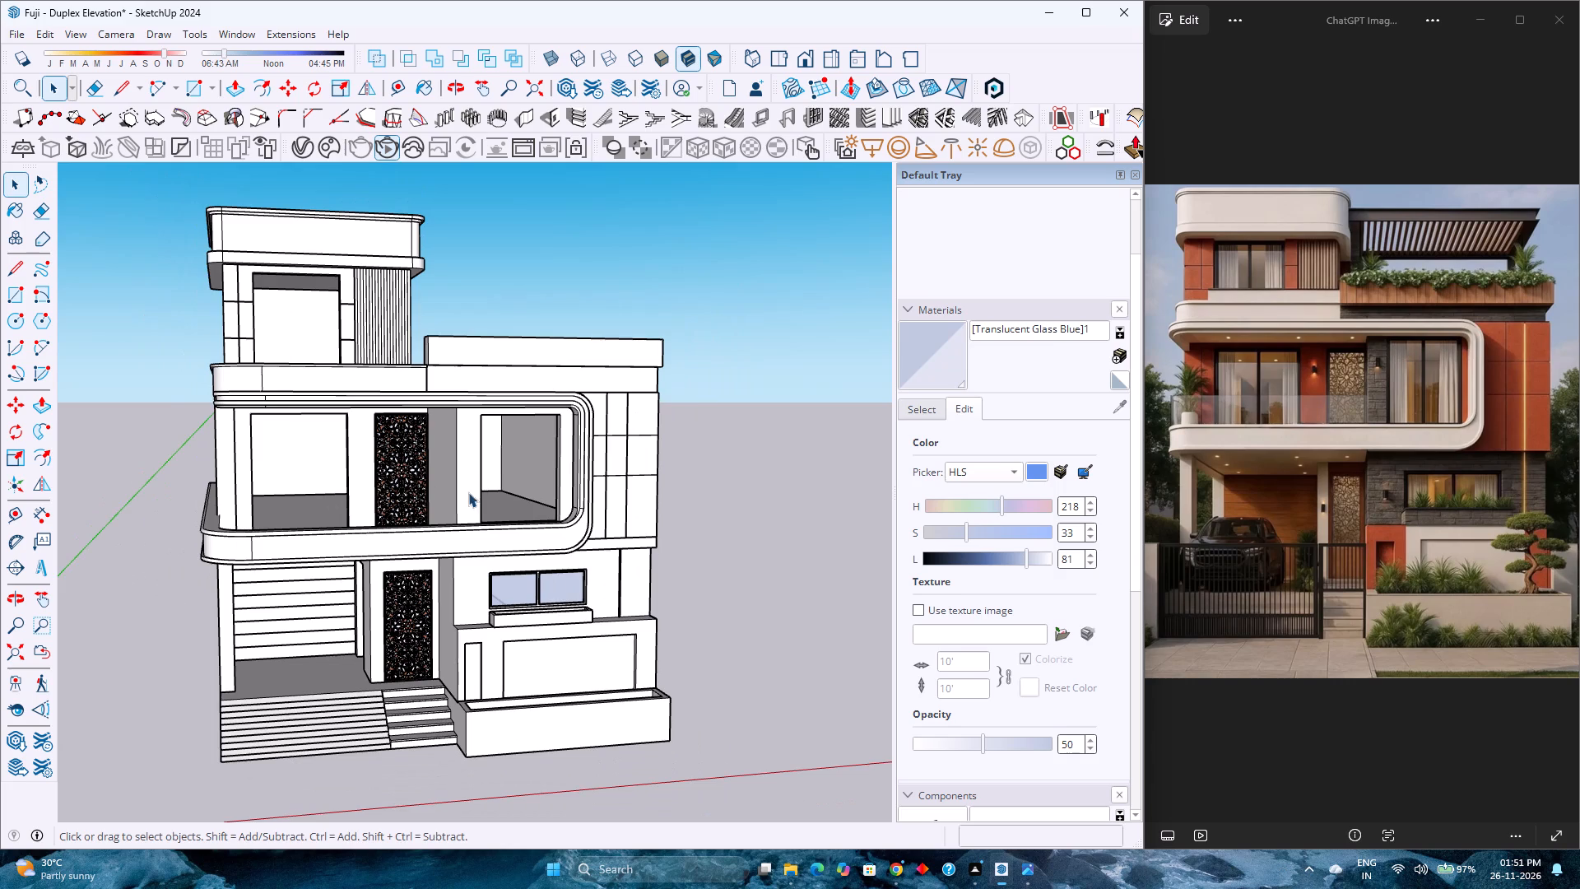
{"action": "middle_click_drag", "start_coordinate": [468, 492], "coordinate": [257, 458]}
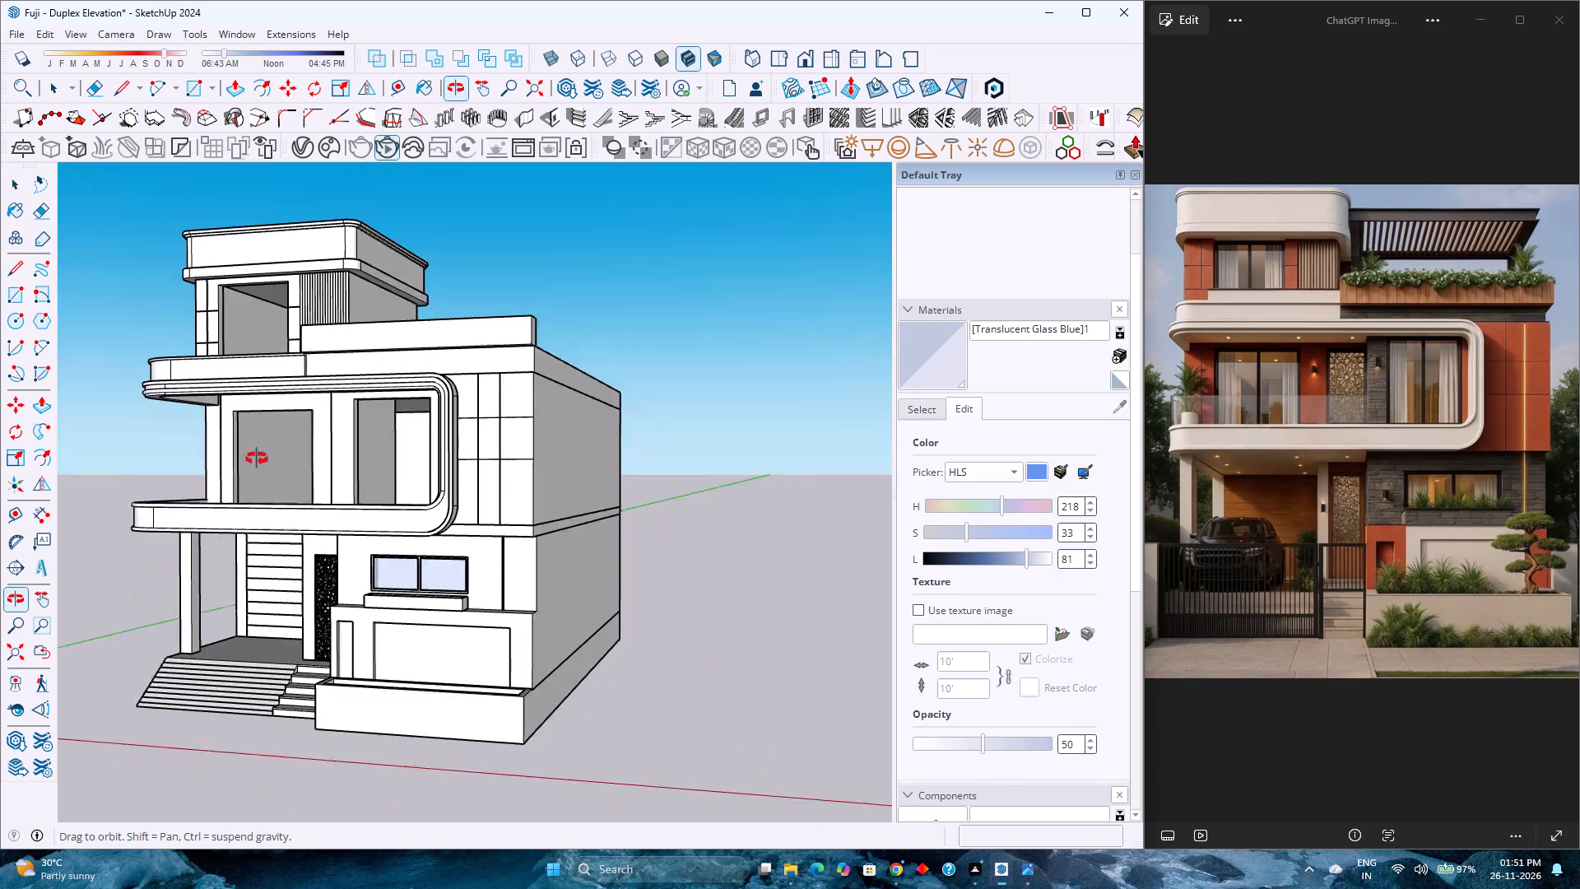
{"action": "middle_click_drag", "start_coordinate": [257, 458], "coordinate": [263, 449]}
{"action": "middle_click_drag", "start_coordinate": [257, 579], "coordinate": [367, 550]}
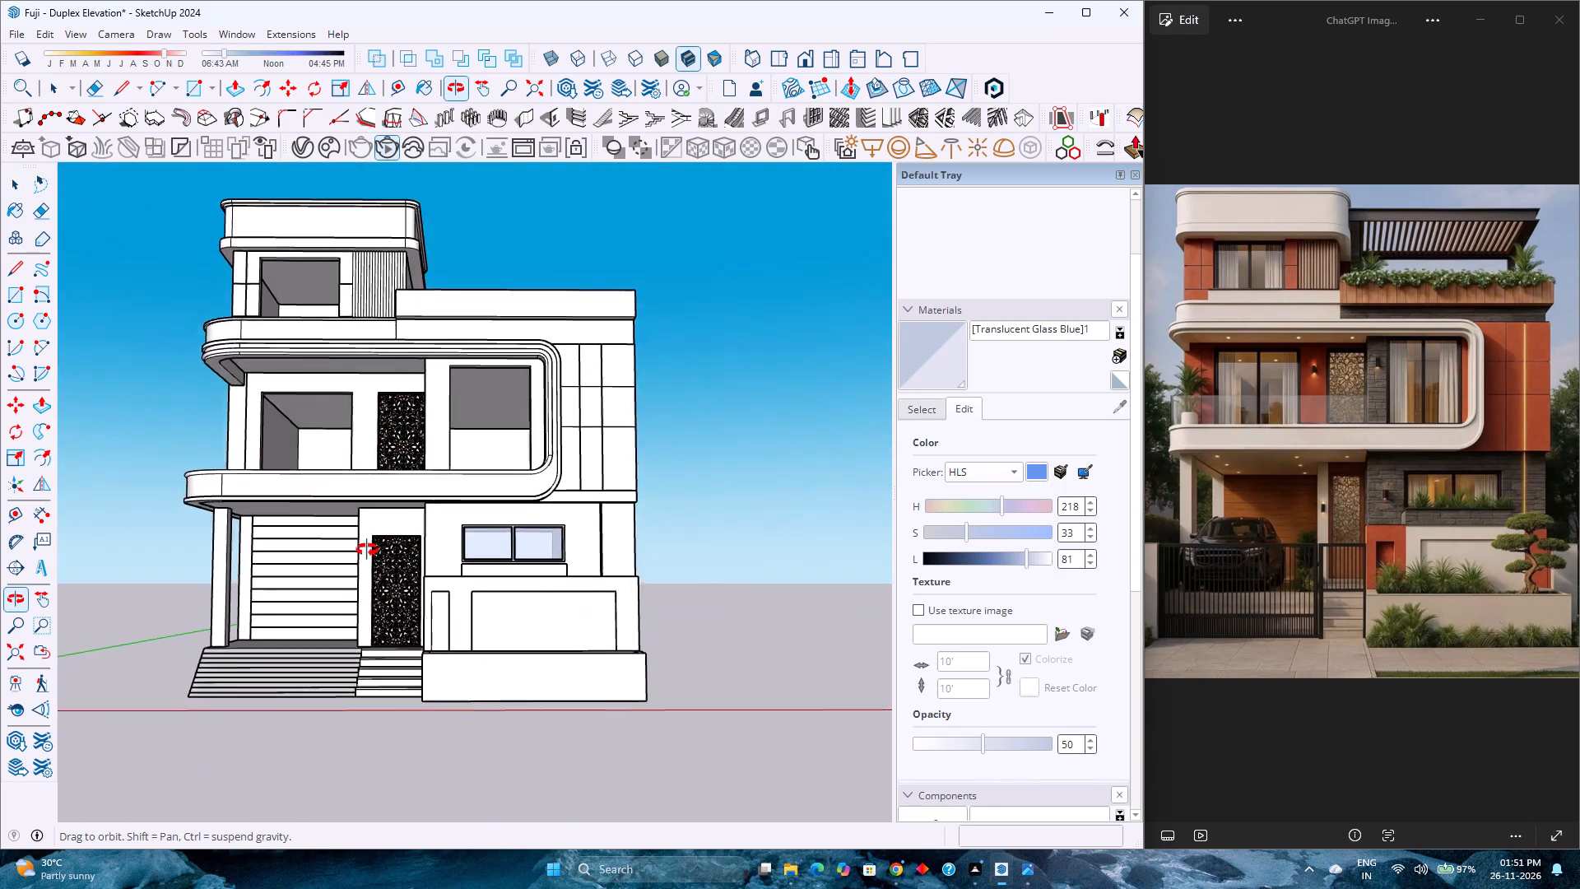
{"action": "middle_click_drag", "start_coordinate": [367, 550], "coordinate": [500, 519]}
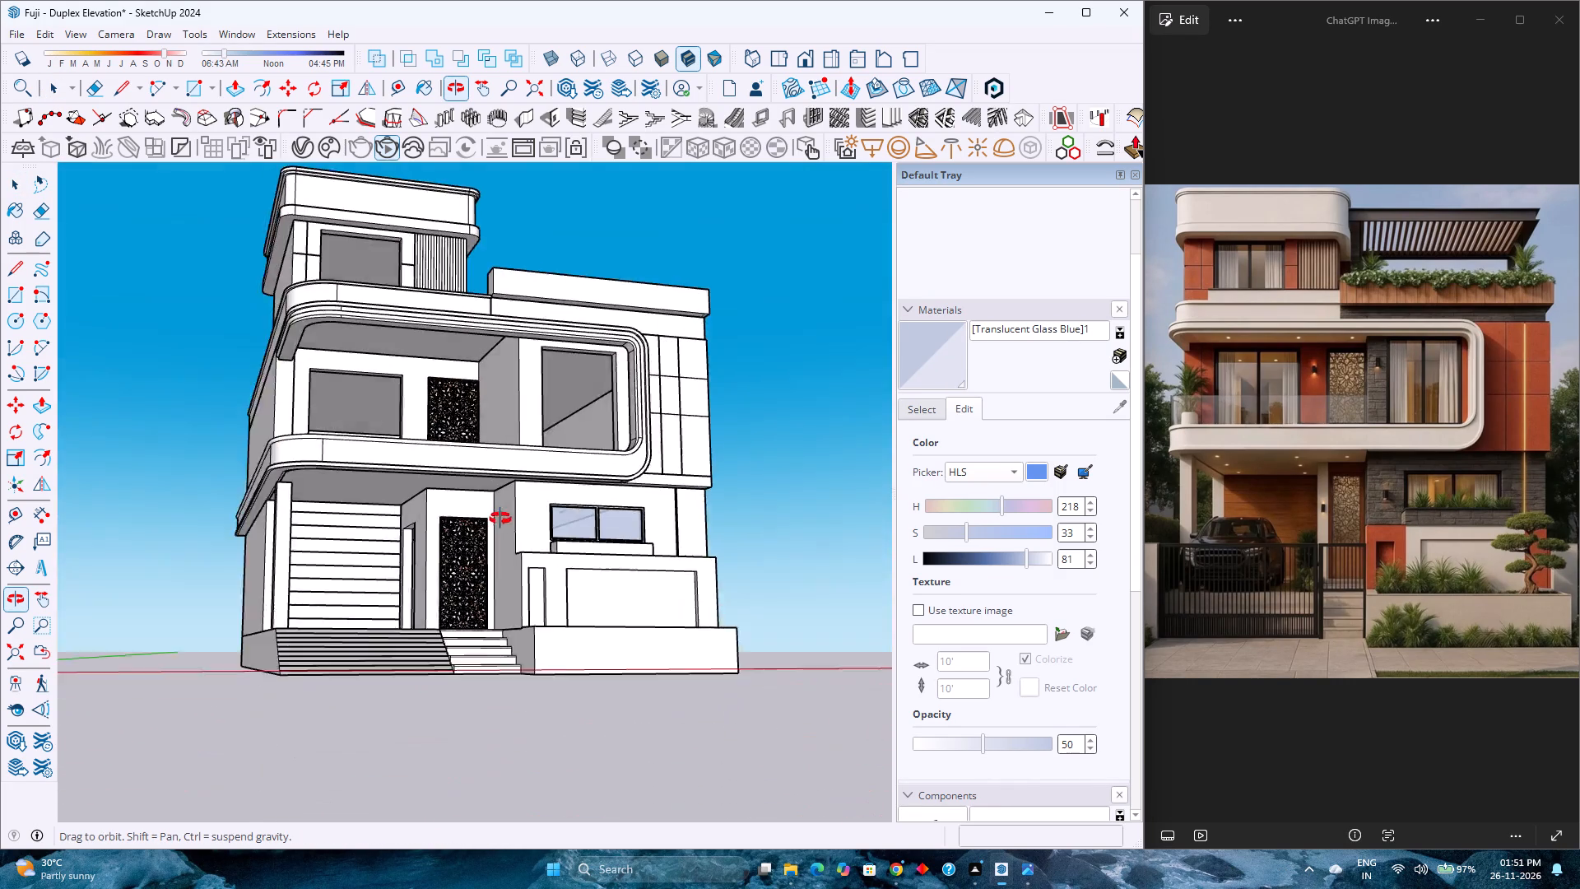
{"action": "middle_click_drag", "start_coordinate": [500, 519], "coordinate": [366, 460]}
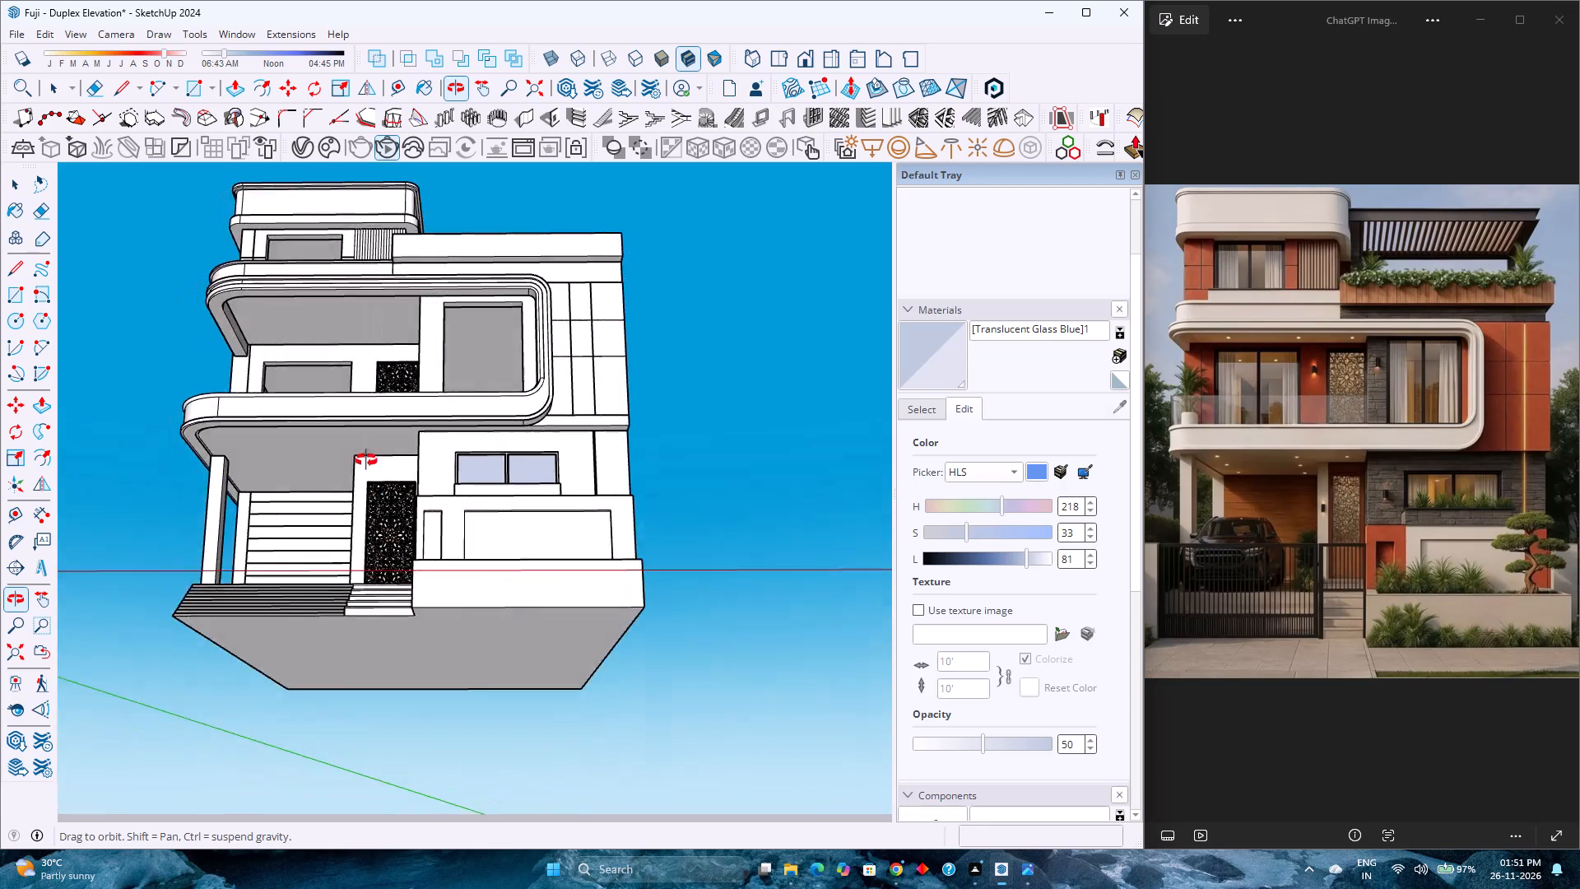
{"action": "middle_click_drag", "start_coordinate": [366, 460], "coordinate": [543, 662]}
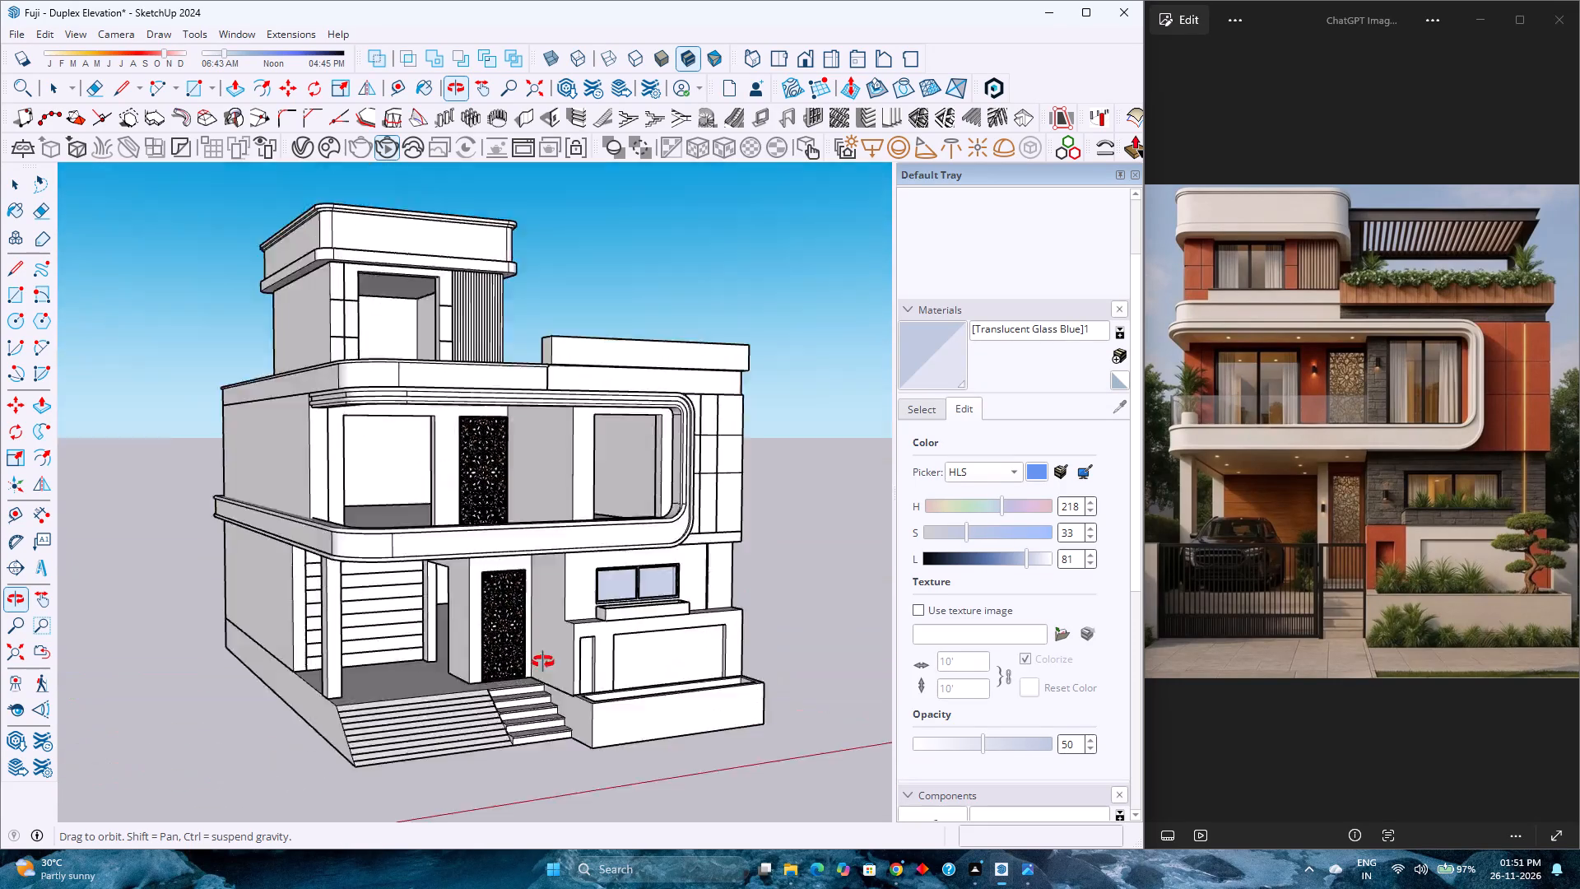
{"action": "middle_click_drag", "start_coordinate": [543, 662], "coordinate": [496, 584]}
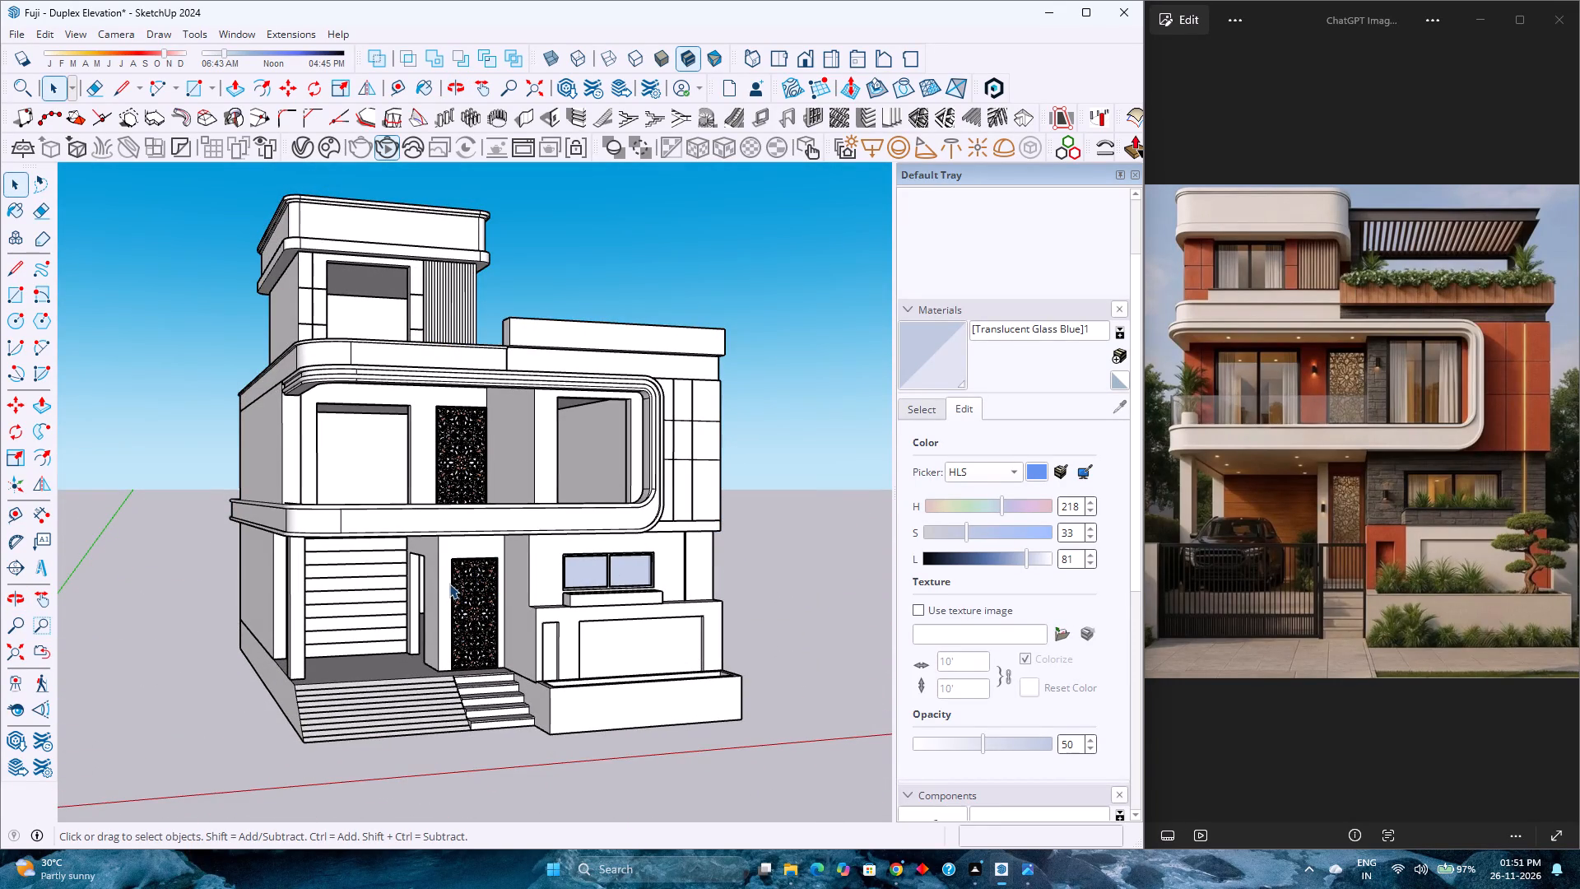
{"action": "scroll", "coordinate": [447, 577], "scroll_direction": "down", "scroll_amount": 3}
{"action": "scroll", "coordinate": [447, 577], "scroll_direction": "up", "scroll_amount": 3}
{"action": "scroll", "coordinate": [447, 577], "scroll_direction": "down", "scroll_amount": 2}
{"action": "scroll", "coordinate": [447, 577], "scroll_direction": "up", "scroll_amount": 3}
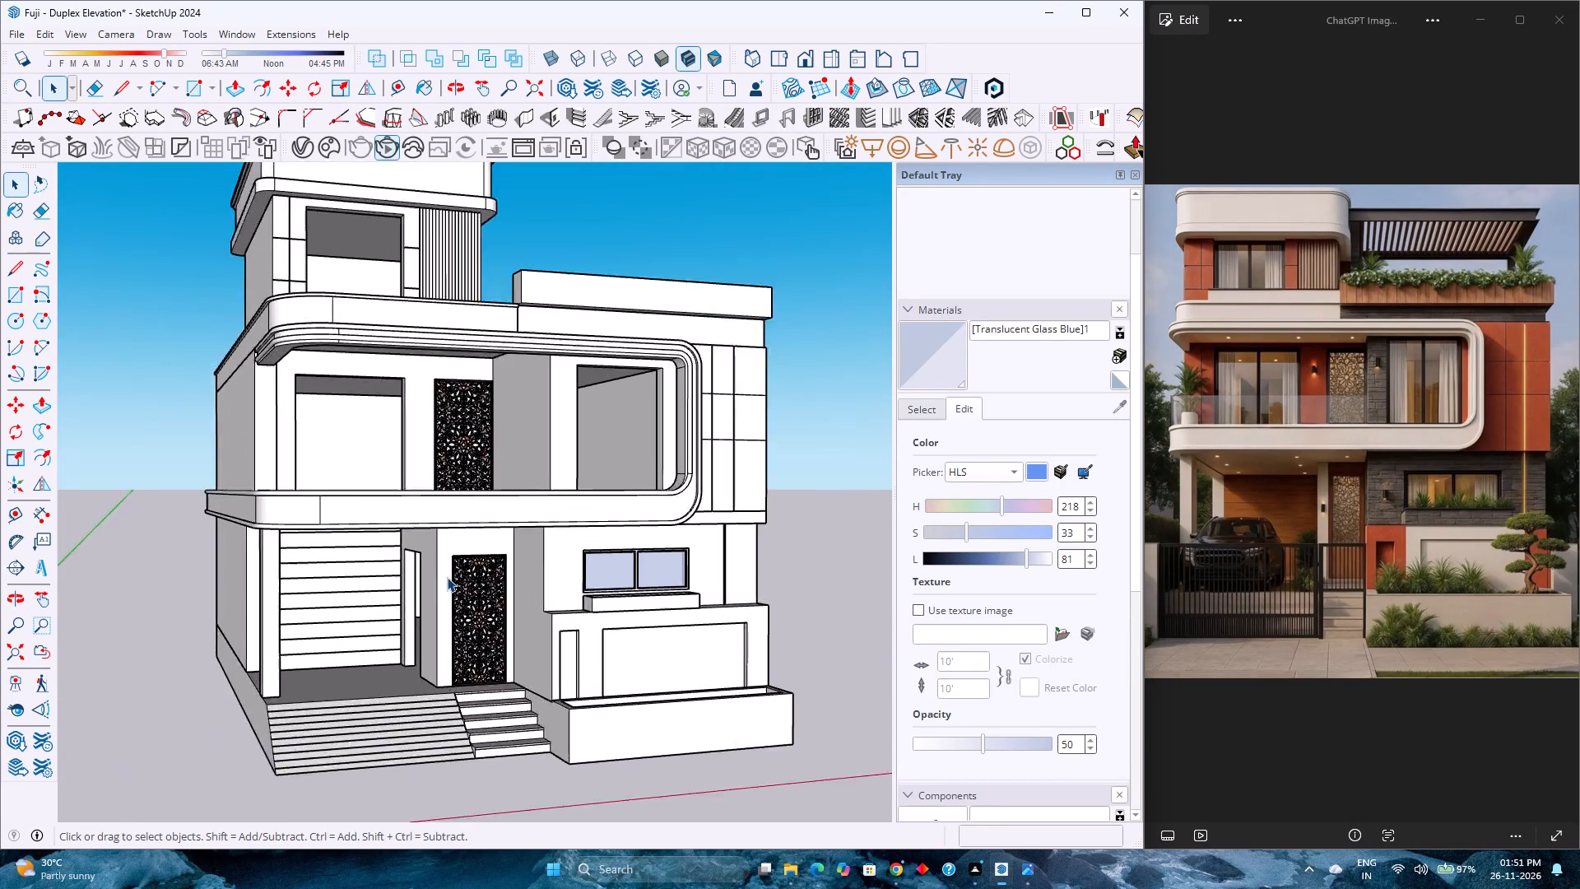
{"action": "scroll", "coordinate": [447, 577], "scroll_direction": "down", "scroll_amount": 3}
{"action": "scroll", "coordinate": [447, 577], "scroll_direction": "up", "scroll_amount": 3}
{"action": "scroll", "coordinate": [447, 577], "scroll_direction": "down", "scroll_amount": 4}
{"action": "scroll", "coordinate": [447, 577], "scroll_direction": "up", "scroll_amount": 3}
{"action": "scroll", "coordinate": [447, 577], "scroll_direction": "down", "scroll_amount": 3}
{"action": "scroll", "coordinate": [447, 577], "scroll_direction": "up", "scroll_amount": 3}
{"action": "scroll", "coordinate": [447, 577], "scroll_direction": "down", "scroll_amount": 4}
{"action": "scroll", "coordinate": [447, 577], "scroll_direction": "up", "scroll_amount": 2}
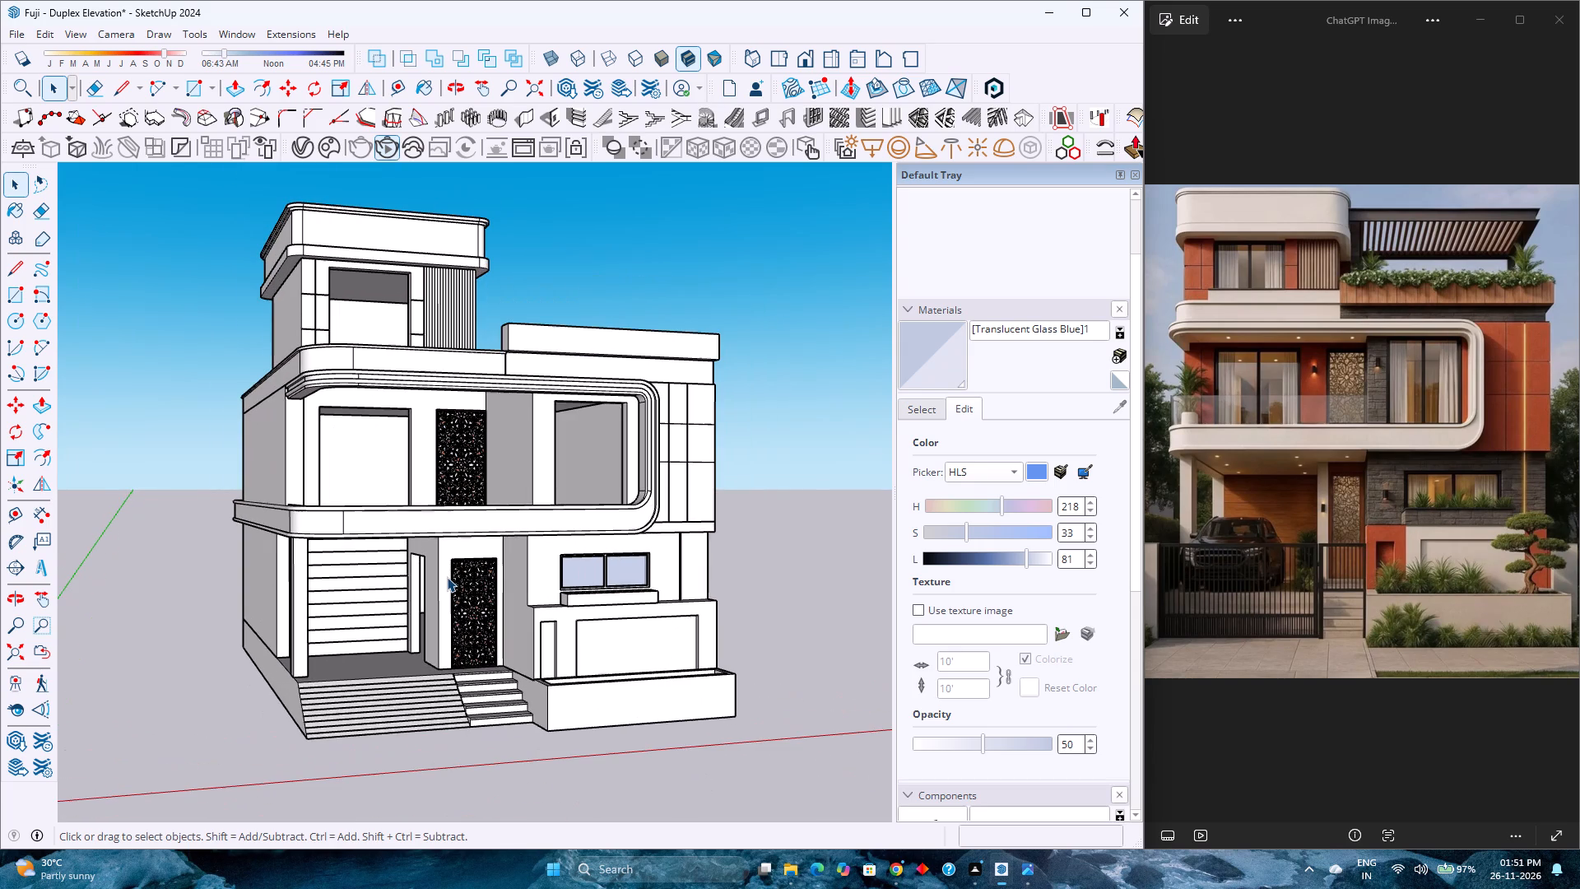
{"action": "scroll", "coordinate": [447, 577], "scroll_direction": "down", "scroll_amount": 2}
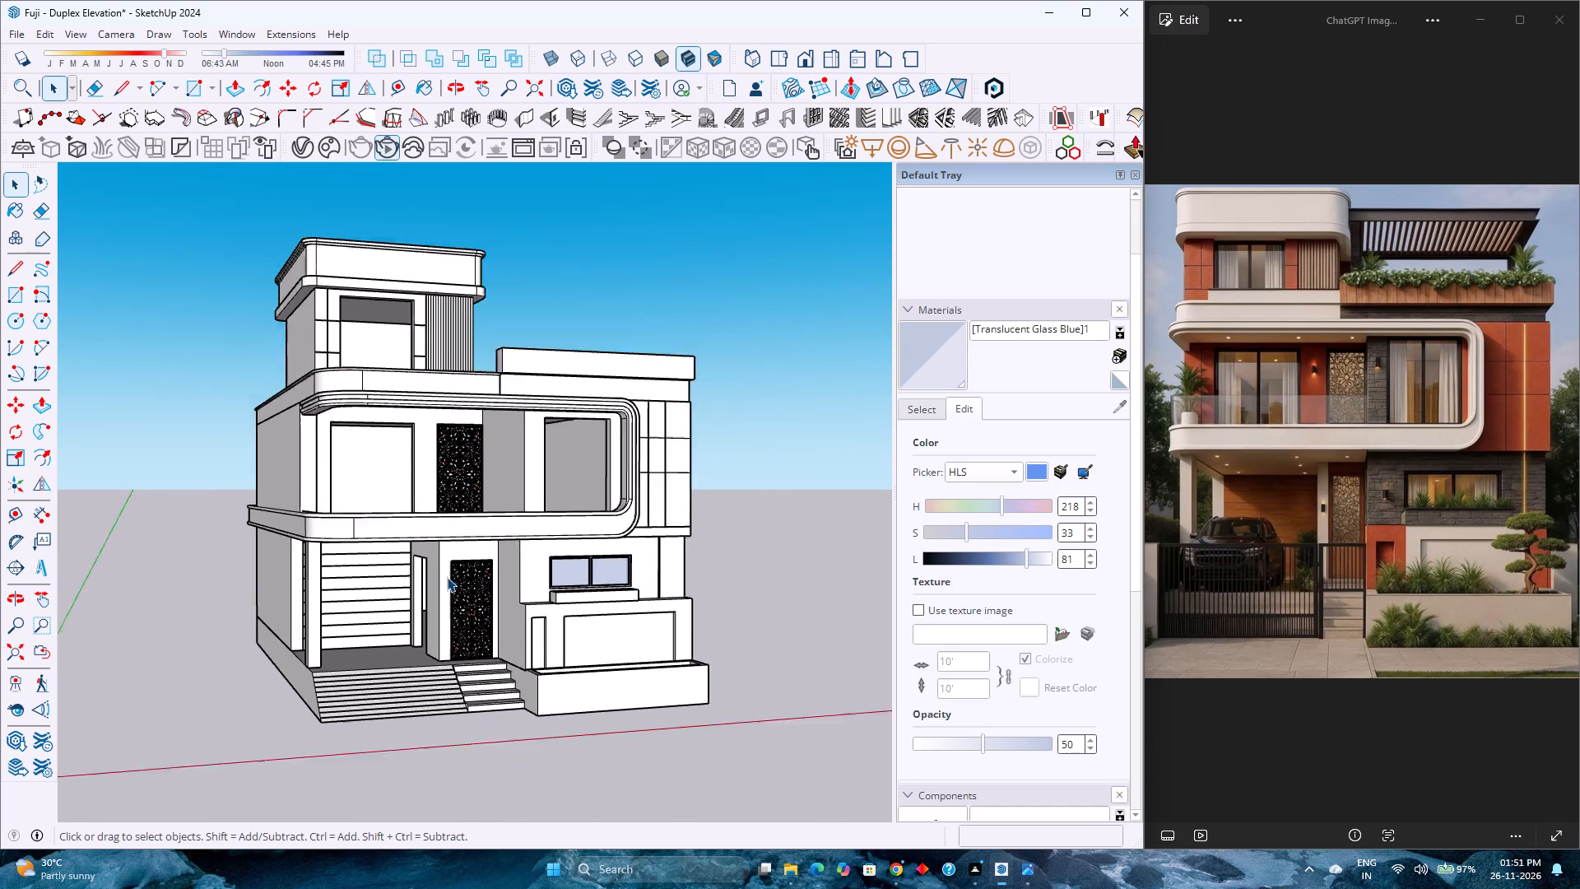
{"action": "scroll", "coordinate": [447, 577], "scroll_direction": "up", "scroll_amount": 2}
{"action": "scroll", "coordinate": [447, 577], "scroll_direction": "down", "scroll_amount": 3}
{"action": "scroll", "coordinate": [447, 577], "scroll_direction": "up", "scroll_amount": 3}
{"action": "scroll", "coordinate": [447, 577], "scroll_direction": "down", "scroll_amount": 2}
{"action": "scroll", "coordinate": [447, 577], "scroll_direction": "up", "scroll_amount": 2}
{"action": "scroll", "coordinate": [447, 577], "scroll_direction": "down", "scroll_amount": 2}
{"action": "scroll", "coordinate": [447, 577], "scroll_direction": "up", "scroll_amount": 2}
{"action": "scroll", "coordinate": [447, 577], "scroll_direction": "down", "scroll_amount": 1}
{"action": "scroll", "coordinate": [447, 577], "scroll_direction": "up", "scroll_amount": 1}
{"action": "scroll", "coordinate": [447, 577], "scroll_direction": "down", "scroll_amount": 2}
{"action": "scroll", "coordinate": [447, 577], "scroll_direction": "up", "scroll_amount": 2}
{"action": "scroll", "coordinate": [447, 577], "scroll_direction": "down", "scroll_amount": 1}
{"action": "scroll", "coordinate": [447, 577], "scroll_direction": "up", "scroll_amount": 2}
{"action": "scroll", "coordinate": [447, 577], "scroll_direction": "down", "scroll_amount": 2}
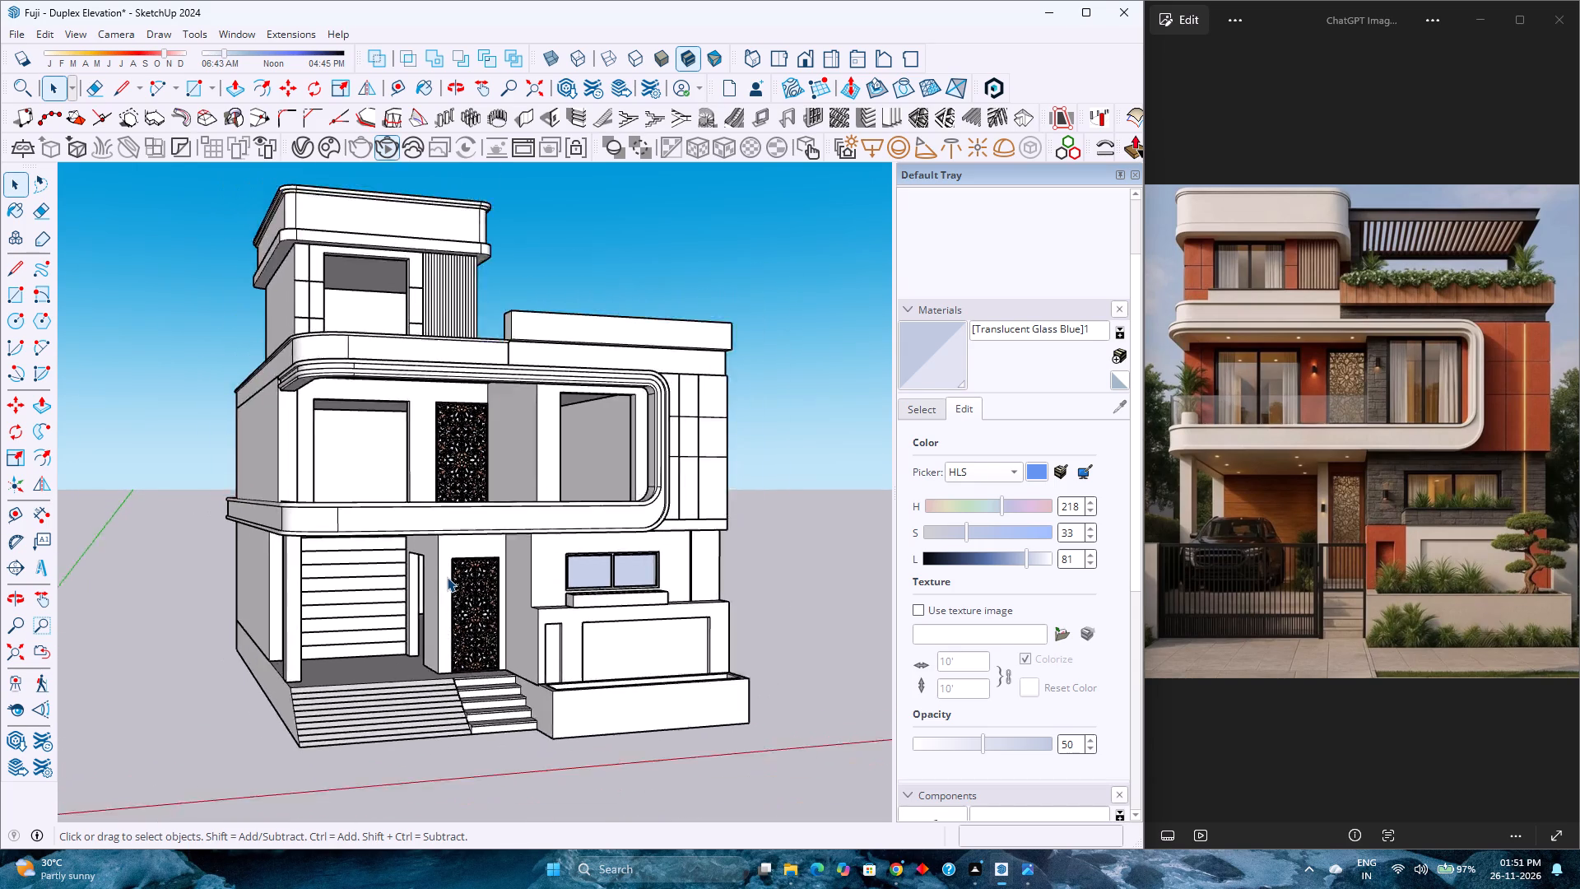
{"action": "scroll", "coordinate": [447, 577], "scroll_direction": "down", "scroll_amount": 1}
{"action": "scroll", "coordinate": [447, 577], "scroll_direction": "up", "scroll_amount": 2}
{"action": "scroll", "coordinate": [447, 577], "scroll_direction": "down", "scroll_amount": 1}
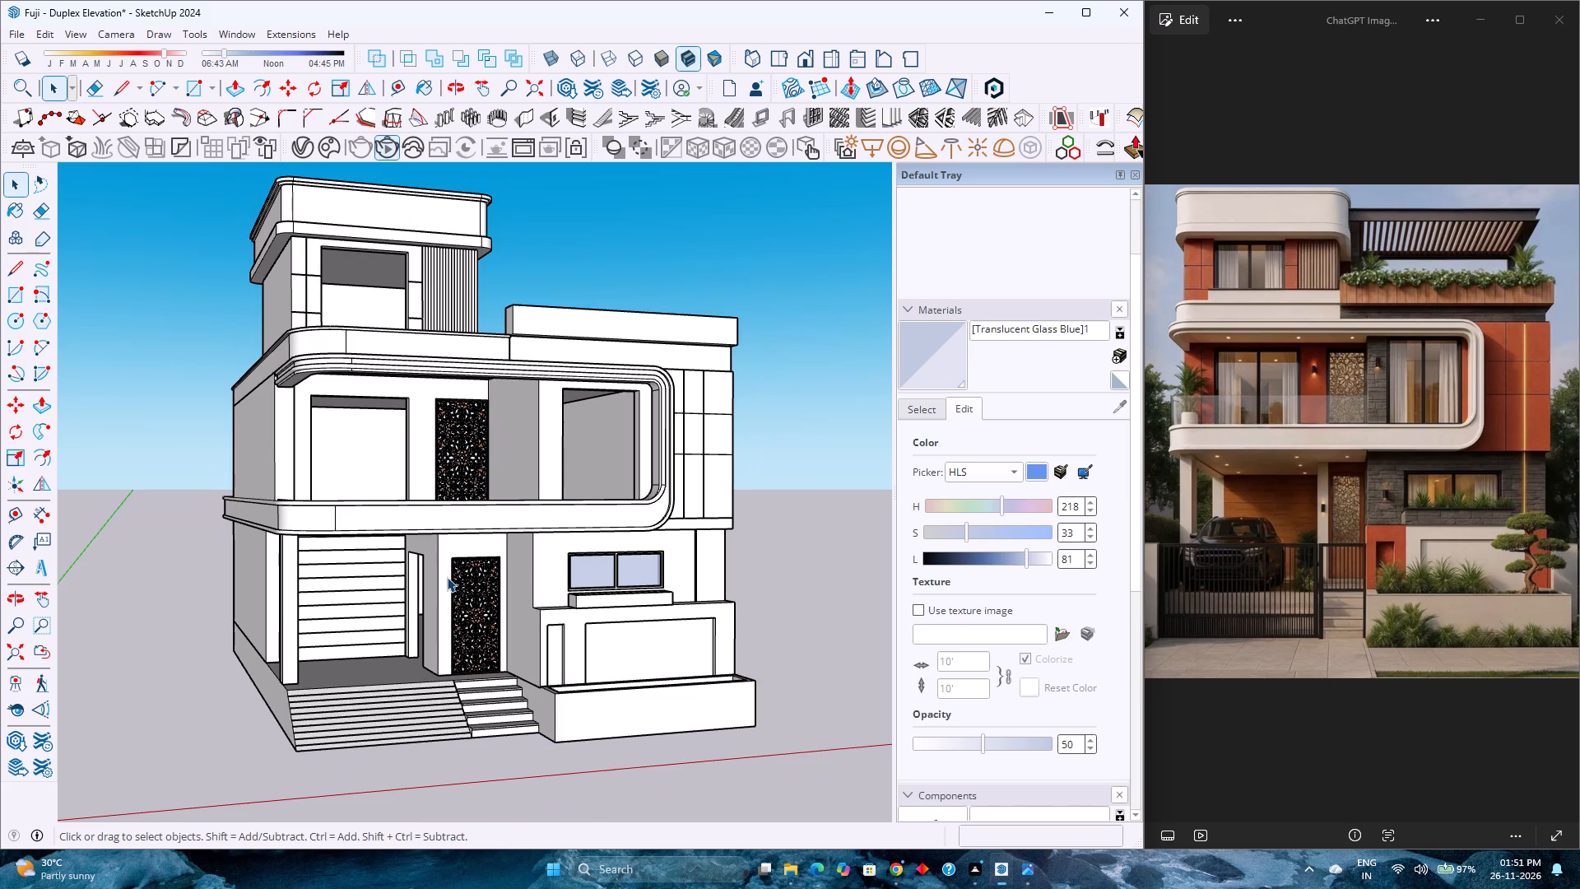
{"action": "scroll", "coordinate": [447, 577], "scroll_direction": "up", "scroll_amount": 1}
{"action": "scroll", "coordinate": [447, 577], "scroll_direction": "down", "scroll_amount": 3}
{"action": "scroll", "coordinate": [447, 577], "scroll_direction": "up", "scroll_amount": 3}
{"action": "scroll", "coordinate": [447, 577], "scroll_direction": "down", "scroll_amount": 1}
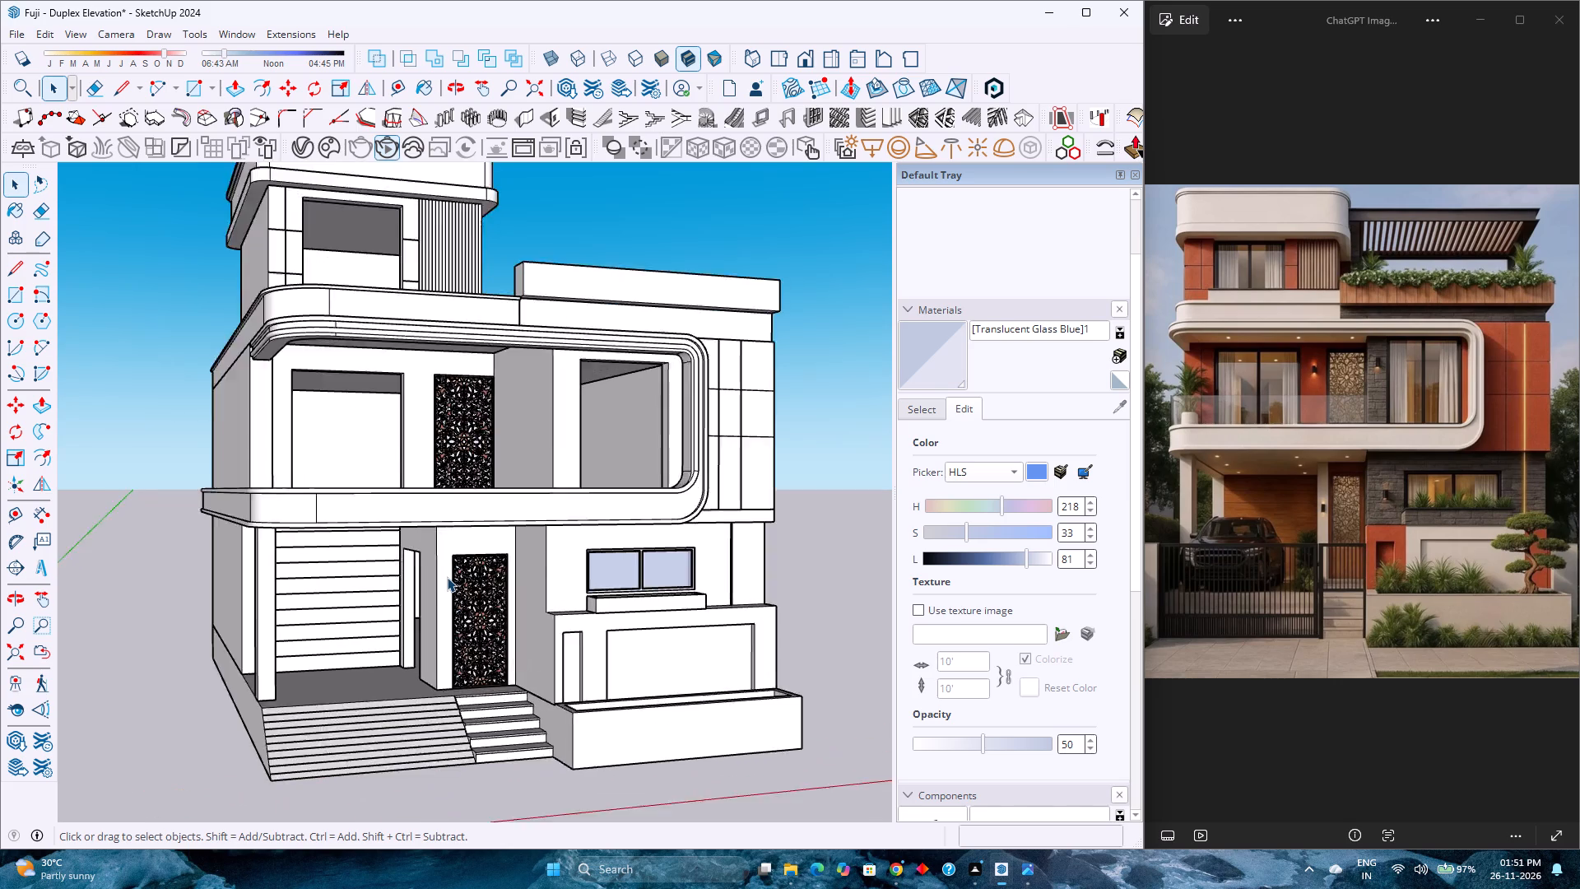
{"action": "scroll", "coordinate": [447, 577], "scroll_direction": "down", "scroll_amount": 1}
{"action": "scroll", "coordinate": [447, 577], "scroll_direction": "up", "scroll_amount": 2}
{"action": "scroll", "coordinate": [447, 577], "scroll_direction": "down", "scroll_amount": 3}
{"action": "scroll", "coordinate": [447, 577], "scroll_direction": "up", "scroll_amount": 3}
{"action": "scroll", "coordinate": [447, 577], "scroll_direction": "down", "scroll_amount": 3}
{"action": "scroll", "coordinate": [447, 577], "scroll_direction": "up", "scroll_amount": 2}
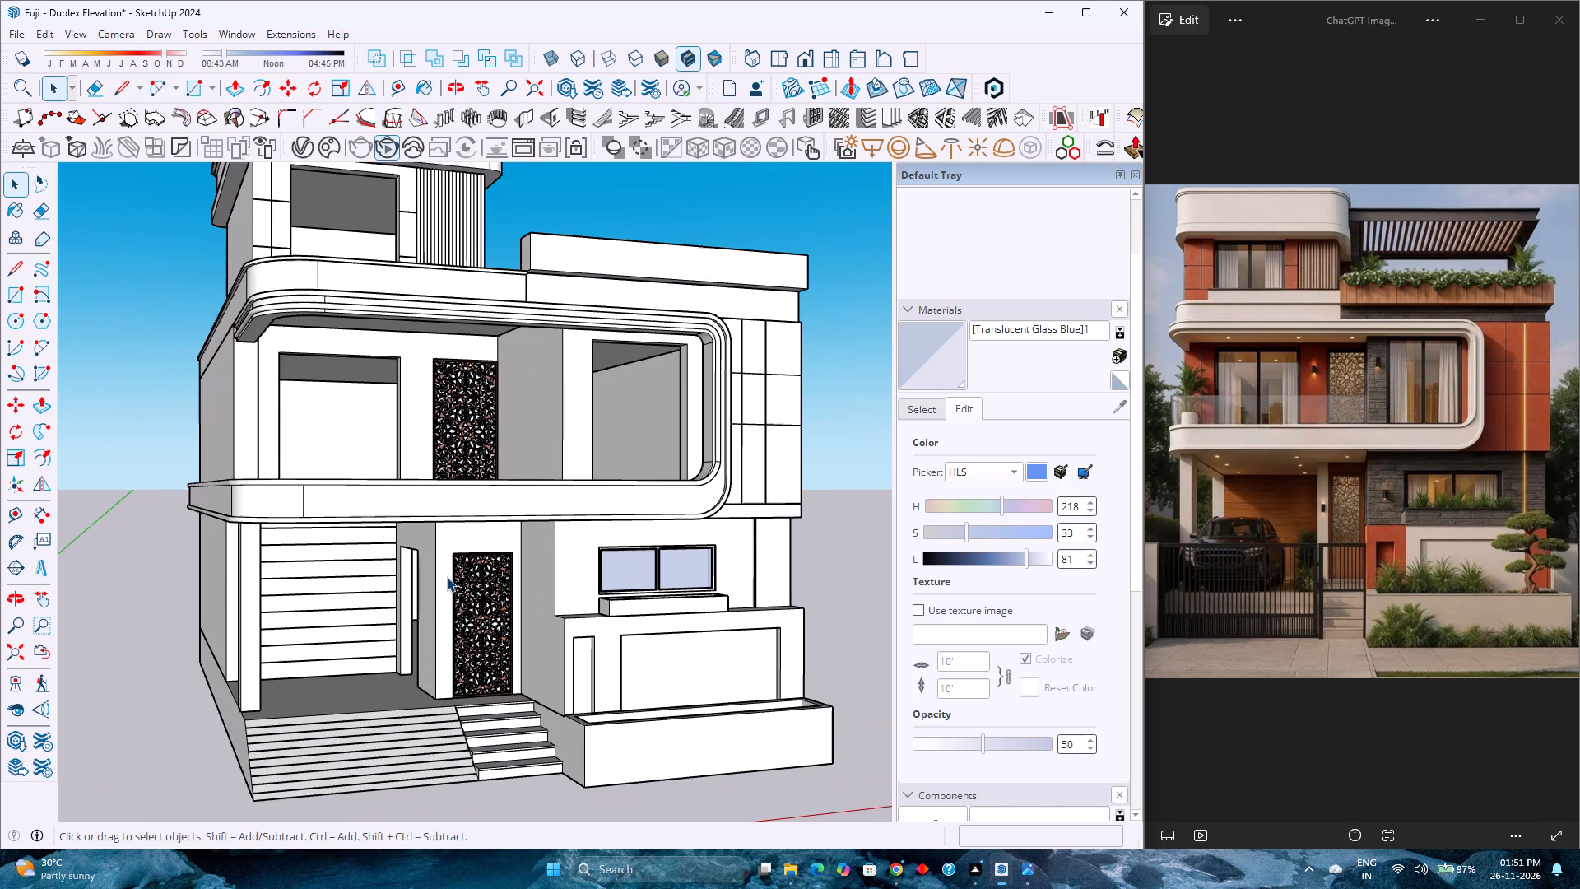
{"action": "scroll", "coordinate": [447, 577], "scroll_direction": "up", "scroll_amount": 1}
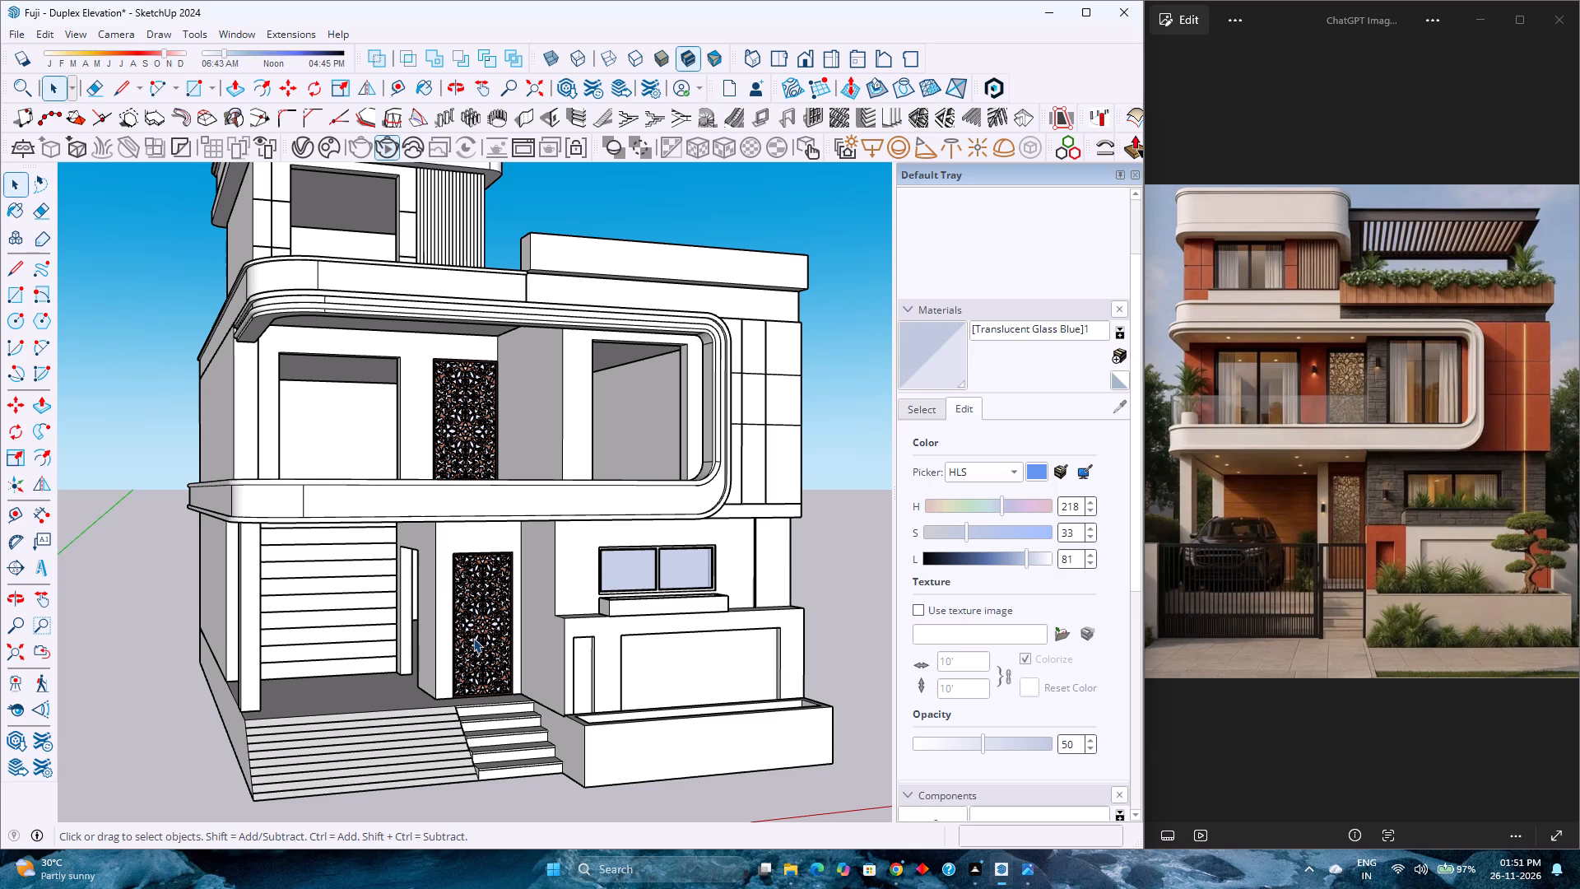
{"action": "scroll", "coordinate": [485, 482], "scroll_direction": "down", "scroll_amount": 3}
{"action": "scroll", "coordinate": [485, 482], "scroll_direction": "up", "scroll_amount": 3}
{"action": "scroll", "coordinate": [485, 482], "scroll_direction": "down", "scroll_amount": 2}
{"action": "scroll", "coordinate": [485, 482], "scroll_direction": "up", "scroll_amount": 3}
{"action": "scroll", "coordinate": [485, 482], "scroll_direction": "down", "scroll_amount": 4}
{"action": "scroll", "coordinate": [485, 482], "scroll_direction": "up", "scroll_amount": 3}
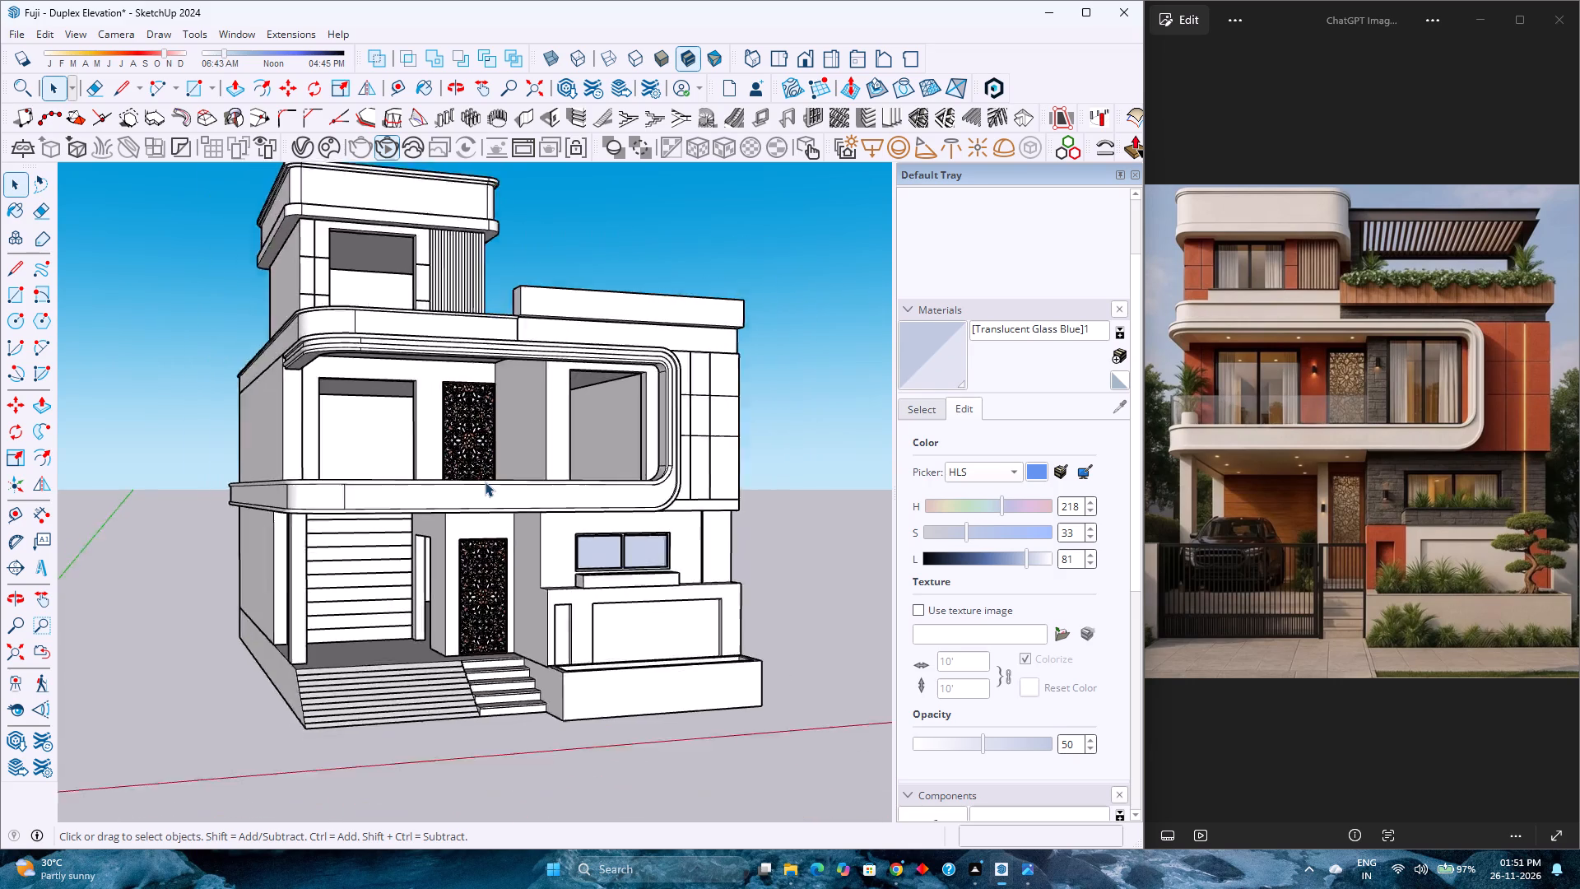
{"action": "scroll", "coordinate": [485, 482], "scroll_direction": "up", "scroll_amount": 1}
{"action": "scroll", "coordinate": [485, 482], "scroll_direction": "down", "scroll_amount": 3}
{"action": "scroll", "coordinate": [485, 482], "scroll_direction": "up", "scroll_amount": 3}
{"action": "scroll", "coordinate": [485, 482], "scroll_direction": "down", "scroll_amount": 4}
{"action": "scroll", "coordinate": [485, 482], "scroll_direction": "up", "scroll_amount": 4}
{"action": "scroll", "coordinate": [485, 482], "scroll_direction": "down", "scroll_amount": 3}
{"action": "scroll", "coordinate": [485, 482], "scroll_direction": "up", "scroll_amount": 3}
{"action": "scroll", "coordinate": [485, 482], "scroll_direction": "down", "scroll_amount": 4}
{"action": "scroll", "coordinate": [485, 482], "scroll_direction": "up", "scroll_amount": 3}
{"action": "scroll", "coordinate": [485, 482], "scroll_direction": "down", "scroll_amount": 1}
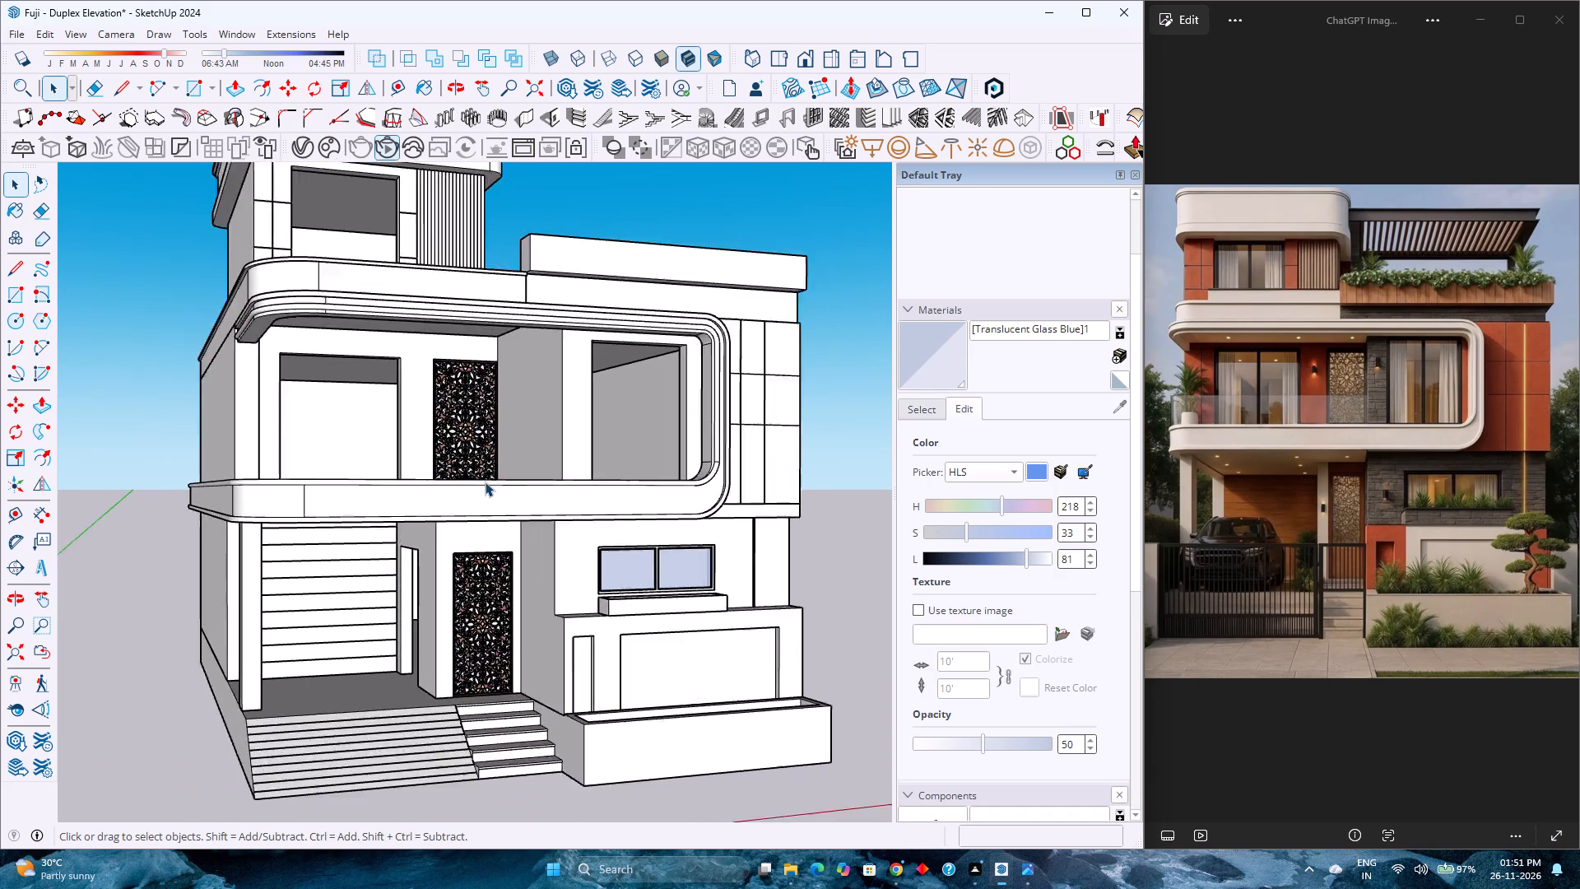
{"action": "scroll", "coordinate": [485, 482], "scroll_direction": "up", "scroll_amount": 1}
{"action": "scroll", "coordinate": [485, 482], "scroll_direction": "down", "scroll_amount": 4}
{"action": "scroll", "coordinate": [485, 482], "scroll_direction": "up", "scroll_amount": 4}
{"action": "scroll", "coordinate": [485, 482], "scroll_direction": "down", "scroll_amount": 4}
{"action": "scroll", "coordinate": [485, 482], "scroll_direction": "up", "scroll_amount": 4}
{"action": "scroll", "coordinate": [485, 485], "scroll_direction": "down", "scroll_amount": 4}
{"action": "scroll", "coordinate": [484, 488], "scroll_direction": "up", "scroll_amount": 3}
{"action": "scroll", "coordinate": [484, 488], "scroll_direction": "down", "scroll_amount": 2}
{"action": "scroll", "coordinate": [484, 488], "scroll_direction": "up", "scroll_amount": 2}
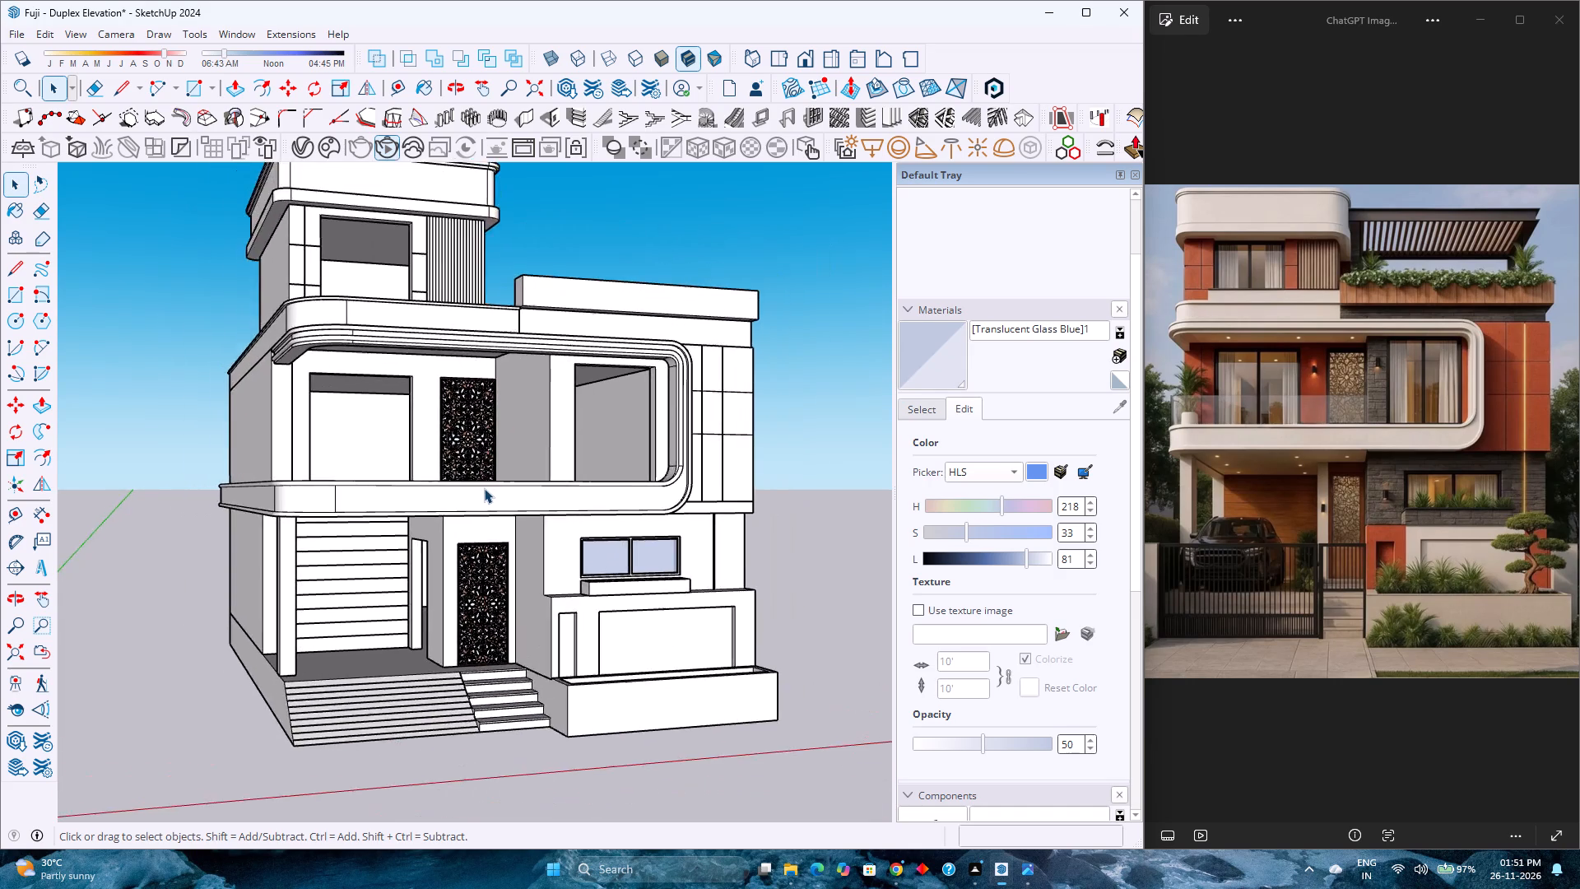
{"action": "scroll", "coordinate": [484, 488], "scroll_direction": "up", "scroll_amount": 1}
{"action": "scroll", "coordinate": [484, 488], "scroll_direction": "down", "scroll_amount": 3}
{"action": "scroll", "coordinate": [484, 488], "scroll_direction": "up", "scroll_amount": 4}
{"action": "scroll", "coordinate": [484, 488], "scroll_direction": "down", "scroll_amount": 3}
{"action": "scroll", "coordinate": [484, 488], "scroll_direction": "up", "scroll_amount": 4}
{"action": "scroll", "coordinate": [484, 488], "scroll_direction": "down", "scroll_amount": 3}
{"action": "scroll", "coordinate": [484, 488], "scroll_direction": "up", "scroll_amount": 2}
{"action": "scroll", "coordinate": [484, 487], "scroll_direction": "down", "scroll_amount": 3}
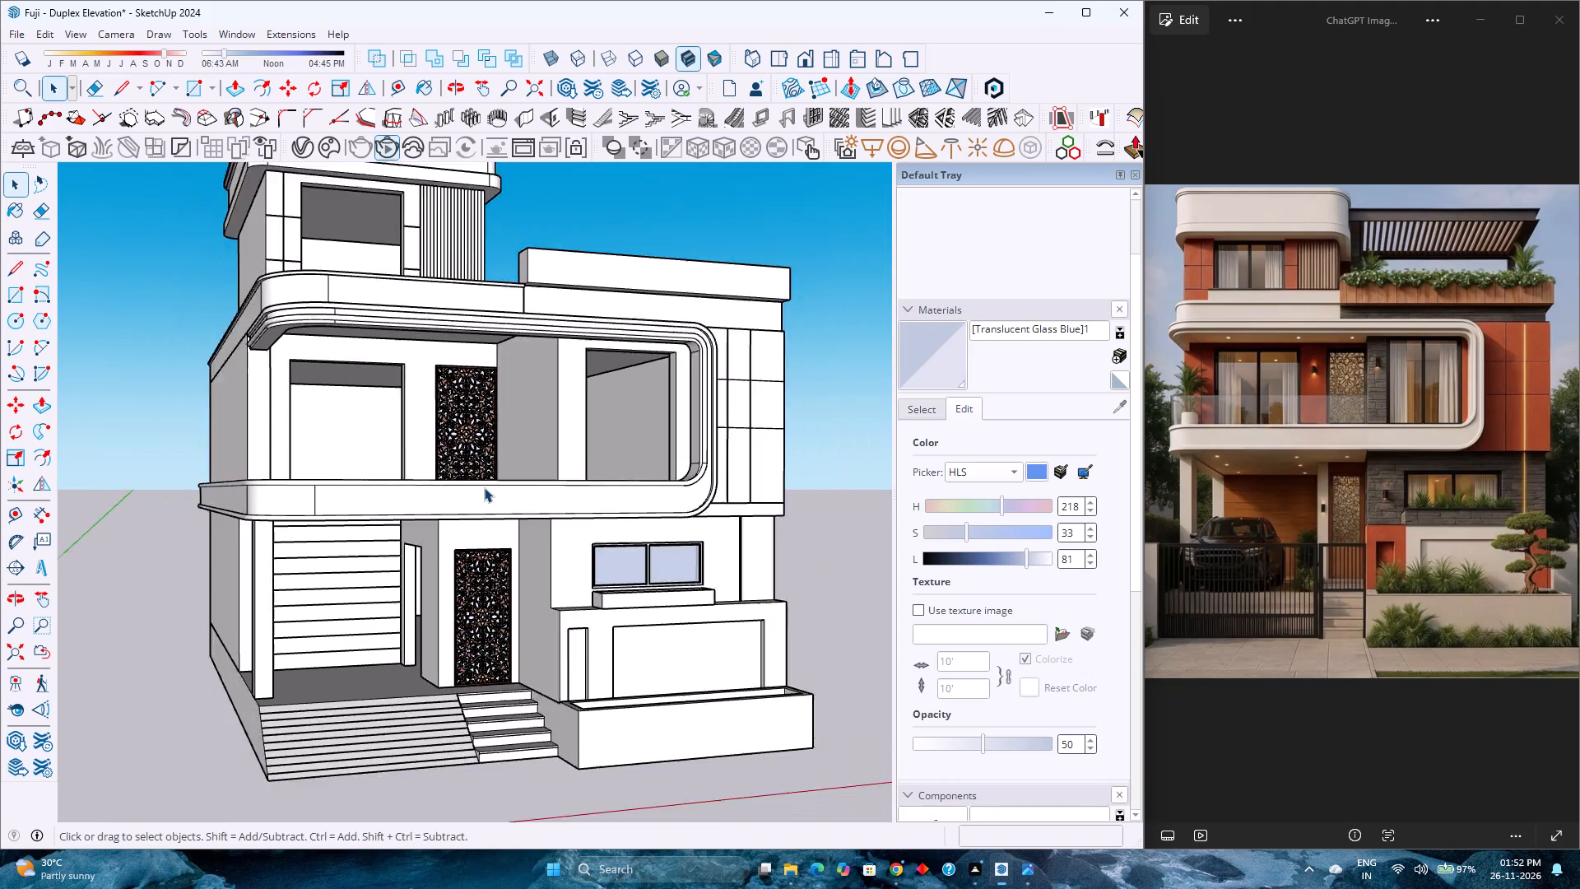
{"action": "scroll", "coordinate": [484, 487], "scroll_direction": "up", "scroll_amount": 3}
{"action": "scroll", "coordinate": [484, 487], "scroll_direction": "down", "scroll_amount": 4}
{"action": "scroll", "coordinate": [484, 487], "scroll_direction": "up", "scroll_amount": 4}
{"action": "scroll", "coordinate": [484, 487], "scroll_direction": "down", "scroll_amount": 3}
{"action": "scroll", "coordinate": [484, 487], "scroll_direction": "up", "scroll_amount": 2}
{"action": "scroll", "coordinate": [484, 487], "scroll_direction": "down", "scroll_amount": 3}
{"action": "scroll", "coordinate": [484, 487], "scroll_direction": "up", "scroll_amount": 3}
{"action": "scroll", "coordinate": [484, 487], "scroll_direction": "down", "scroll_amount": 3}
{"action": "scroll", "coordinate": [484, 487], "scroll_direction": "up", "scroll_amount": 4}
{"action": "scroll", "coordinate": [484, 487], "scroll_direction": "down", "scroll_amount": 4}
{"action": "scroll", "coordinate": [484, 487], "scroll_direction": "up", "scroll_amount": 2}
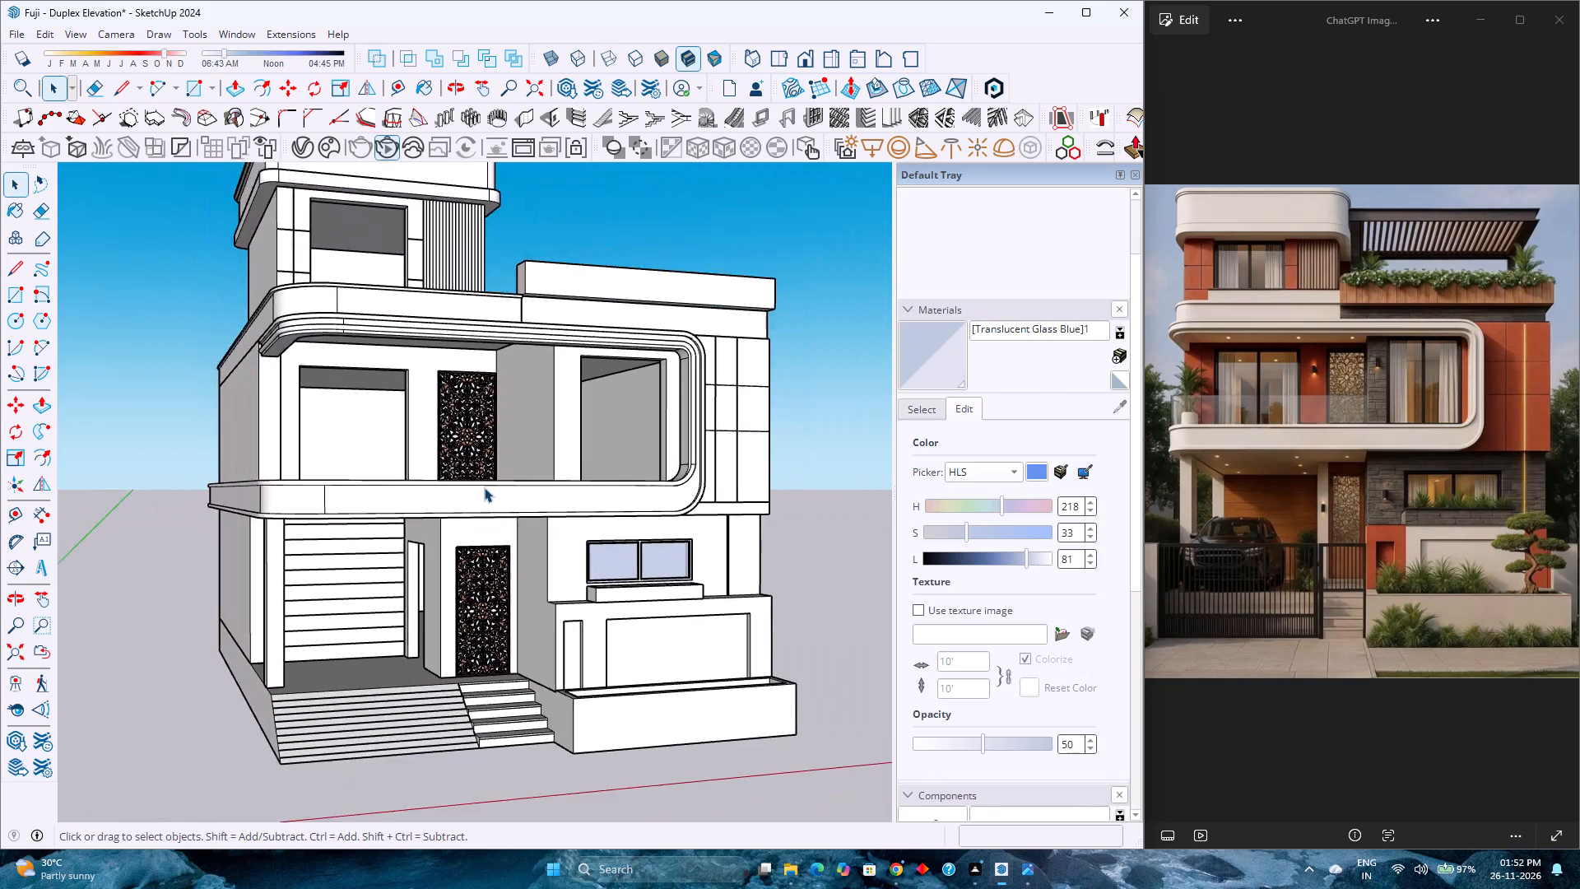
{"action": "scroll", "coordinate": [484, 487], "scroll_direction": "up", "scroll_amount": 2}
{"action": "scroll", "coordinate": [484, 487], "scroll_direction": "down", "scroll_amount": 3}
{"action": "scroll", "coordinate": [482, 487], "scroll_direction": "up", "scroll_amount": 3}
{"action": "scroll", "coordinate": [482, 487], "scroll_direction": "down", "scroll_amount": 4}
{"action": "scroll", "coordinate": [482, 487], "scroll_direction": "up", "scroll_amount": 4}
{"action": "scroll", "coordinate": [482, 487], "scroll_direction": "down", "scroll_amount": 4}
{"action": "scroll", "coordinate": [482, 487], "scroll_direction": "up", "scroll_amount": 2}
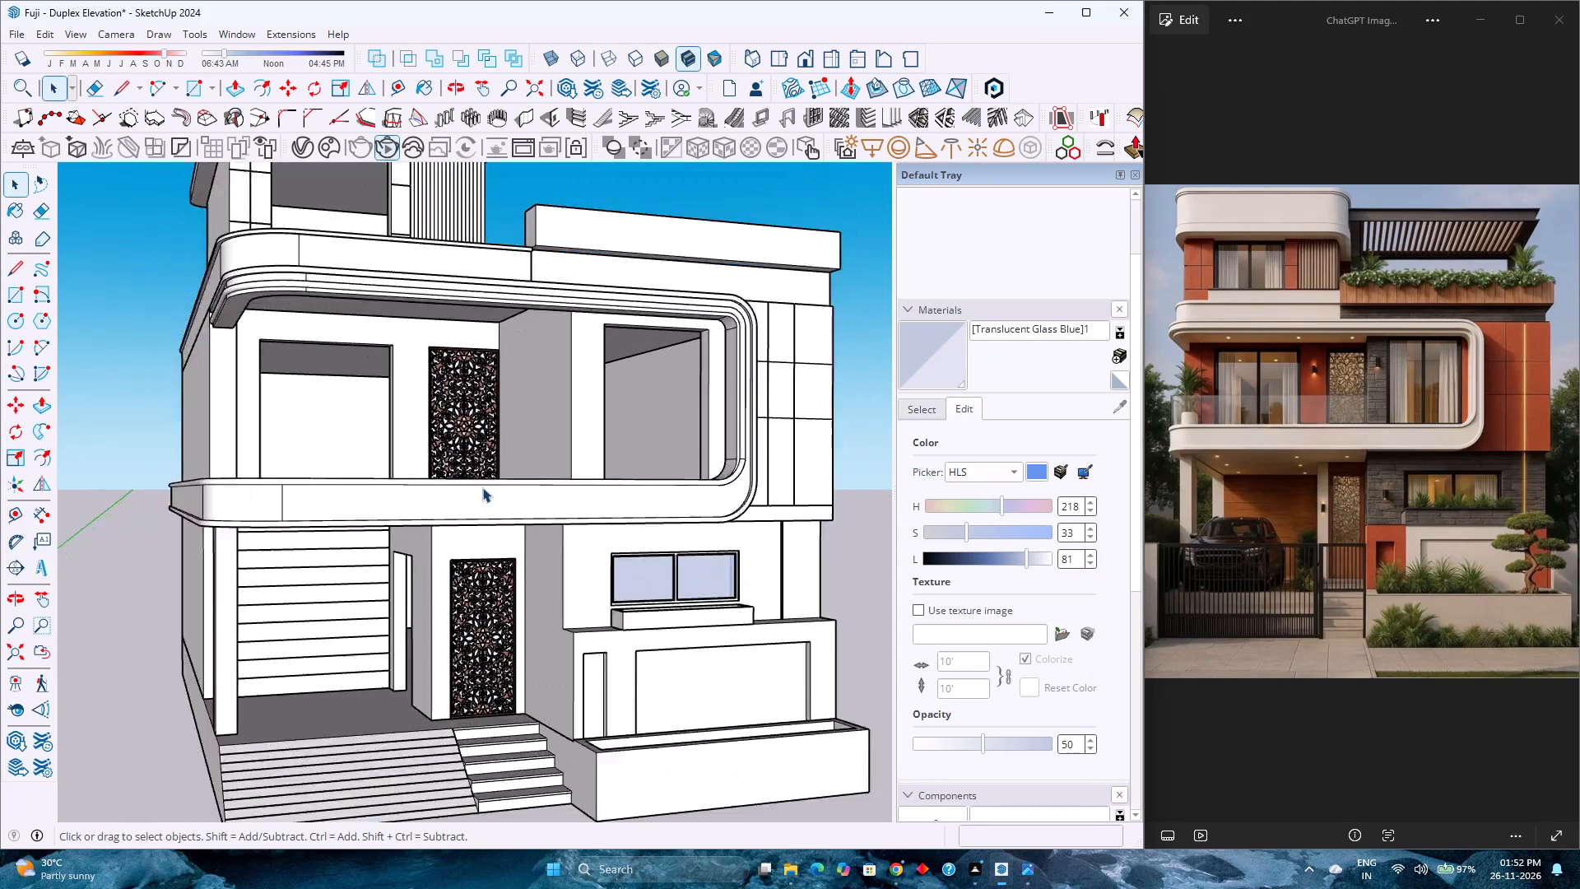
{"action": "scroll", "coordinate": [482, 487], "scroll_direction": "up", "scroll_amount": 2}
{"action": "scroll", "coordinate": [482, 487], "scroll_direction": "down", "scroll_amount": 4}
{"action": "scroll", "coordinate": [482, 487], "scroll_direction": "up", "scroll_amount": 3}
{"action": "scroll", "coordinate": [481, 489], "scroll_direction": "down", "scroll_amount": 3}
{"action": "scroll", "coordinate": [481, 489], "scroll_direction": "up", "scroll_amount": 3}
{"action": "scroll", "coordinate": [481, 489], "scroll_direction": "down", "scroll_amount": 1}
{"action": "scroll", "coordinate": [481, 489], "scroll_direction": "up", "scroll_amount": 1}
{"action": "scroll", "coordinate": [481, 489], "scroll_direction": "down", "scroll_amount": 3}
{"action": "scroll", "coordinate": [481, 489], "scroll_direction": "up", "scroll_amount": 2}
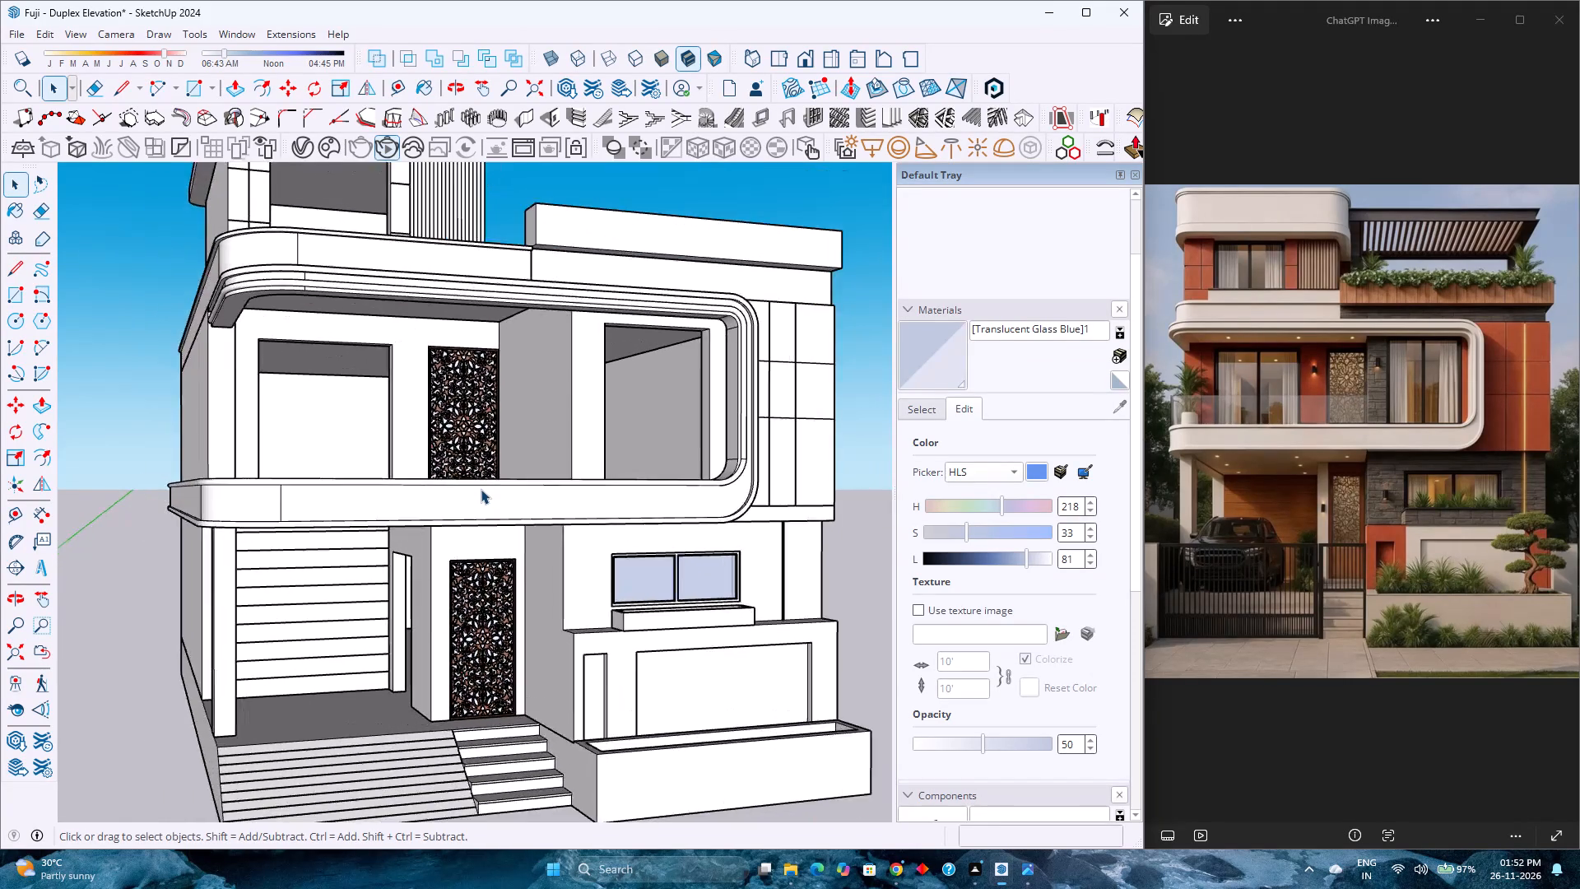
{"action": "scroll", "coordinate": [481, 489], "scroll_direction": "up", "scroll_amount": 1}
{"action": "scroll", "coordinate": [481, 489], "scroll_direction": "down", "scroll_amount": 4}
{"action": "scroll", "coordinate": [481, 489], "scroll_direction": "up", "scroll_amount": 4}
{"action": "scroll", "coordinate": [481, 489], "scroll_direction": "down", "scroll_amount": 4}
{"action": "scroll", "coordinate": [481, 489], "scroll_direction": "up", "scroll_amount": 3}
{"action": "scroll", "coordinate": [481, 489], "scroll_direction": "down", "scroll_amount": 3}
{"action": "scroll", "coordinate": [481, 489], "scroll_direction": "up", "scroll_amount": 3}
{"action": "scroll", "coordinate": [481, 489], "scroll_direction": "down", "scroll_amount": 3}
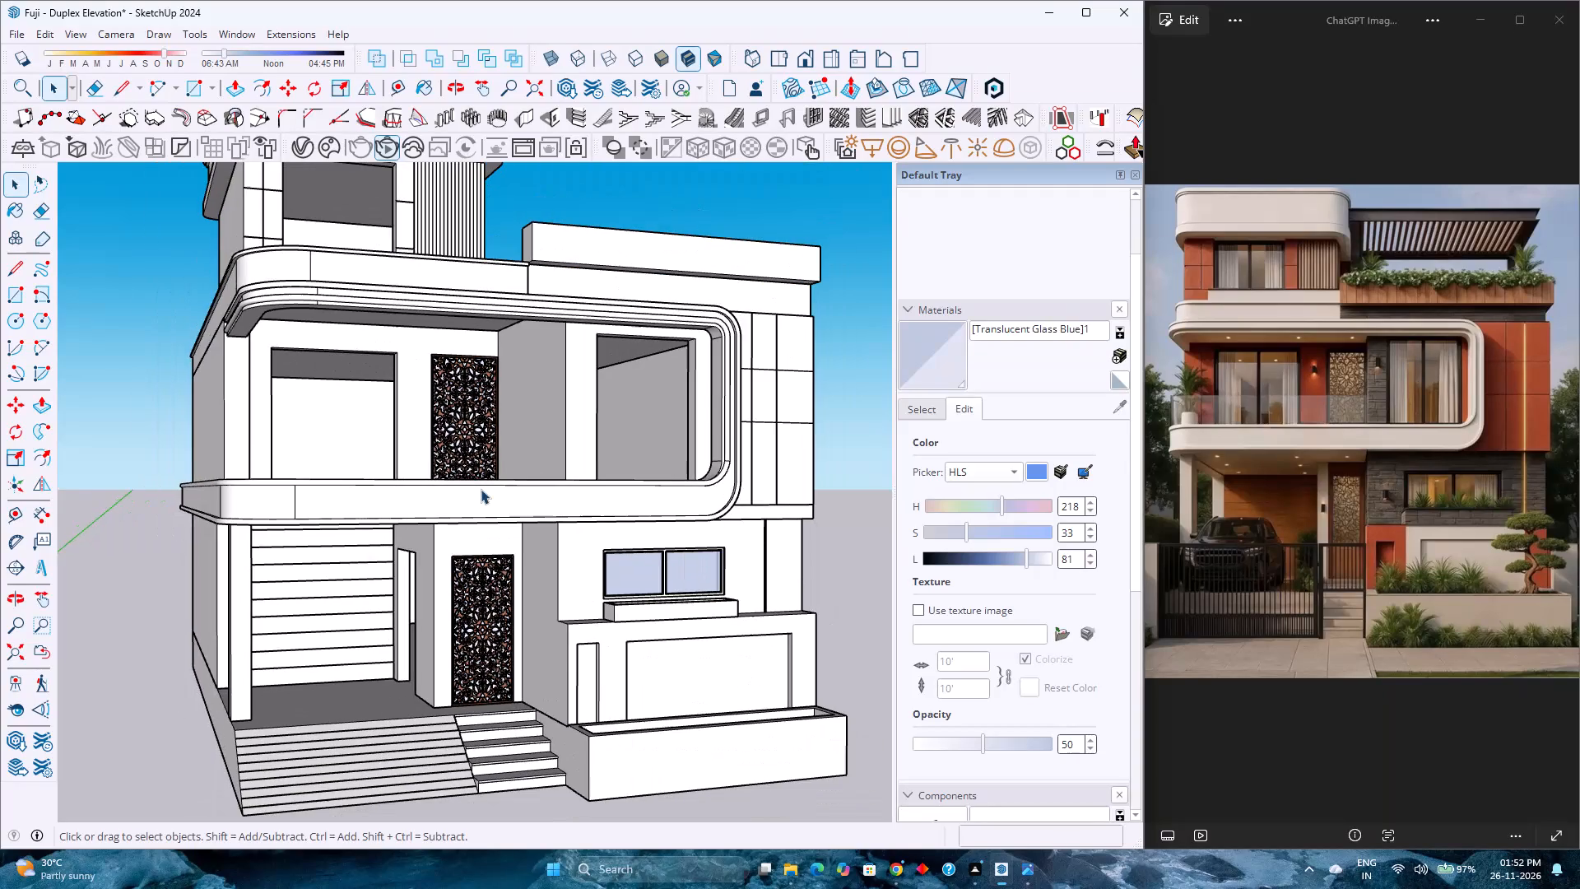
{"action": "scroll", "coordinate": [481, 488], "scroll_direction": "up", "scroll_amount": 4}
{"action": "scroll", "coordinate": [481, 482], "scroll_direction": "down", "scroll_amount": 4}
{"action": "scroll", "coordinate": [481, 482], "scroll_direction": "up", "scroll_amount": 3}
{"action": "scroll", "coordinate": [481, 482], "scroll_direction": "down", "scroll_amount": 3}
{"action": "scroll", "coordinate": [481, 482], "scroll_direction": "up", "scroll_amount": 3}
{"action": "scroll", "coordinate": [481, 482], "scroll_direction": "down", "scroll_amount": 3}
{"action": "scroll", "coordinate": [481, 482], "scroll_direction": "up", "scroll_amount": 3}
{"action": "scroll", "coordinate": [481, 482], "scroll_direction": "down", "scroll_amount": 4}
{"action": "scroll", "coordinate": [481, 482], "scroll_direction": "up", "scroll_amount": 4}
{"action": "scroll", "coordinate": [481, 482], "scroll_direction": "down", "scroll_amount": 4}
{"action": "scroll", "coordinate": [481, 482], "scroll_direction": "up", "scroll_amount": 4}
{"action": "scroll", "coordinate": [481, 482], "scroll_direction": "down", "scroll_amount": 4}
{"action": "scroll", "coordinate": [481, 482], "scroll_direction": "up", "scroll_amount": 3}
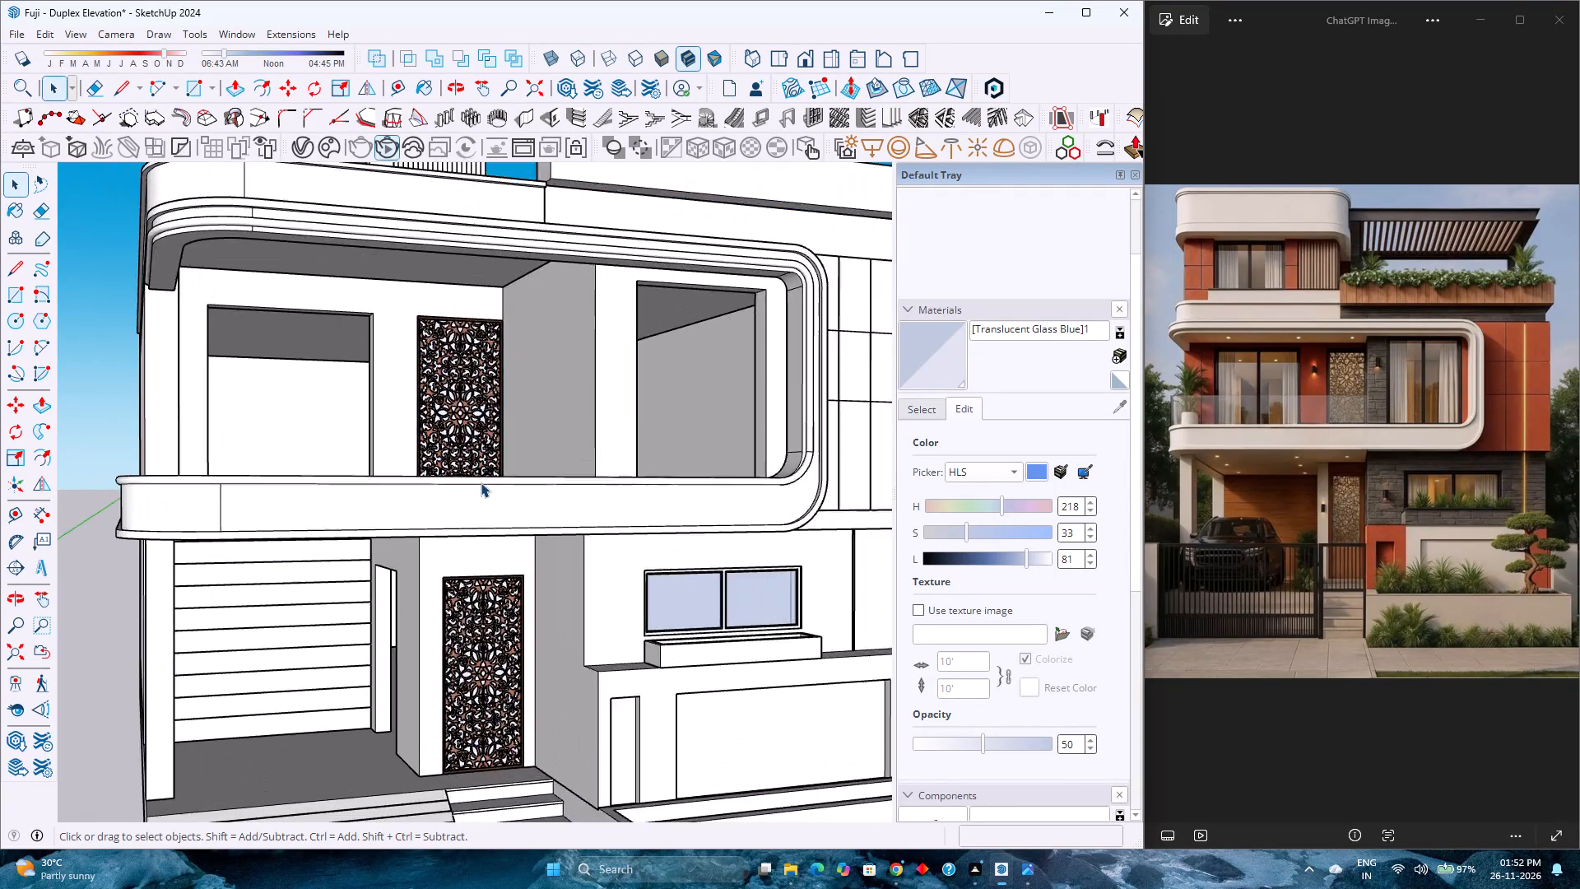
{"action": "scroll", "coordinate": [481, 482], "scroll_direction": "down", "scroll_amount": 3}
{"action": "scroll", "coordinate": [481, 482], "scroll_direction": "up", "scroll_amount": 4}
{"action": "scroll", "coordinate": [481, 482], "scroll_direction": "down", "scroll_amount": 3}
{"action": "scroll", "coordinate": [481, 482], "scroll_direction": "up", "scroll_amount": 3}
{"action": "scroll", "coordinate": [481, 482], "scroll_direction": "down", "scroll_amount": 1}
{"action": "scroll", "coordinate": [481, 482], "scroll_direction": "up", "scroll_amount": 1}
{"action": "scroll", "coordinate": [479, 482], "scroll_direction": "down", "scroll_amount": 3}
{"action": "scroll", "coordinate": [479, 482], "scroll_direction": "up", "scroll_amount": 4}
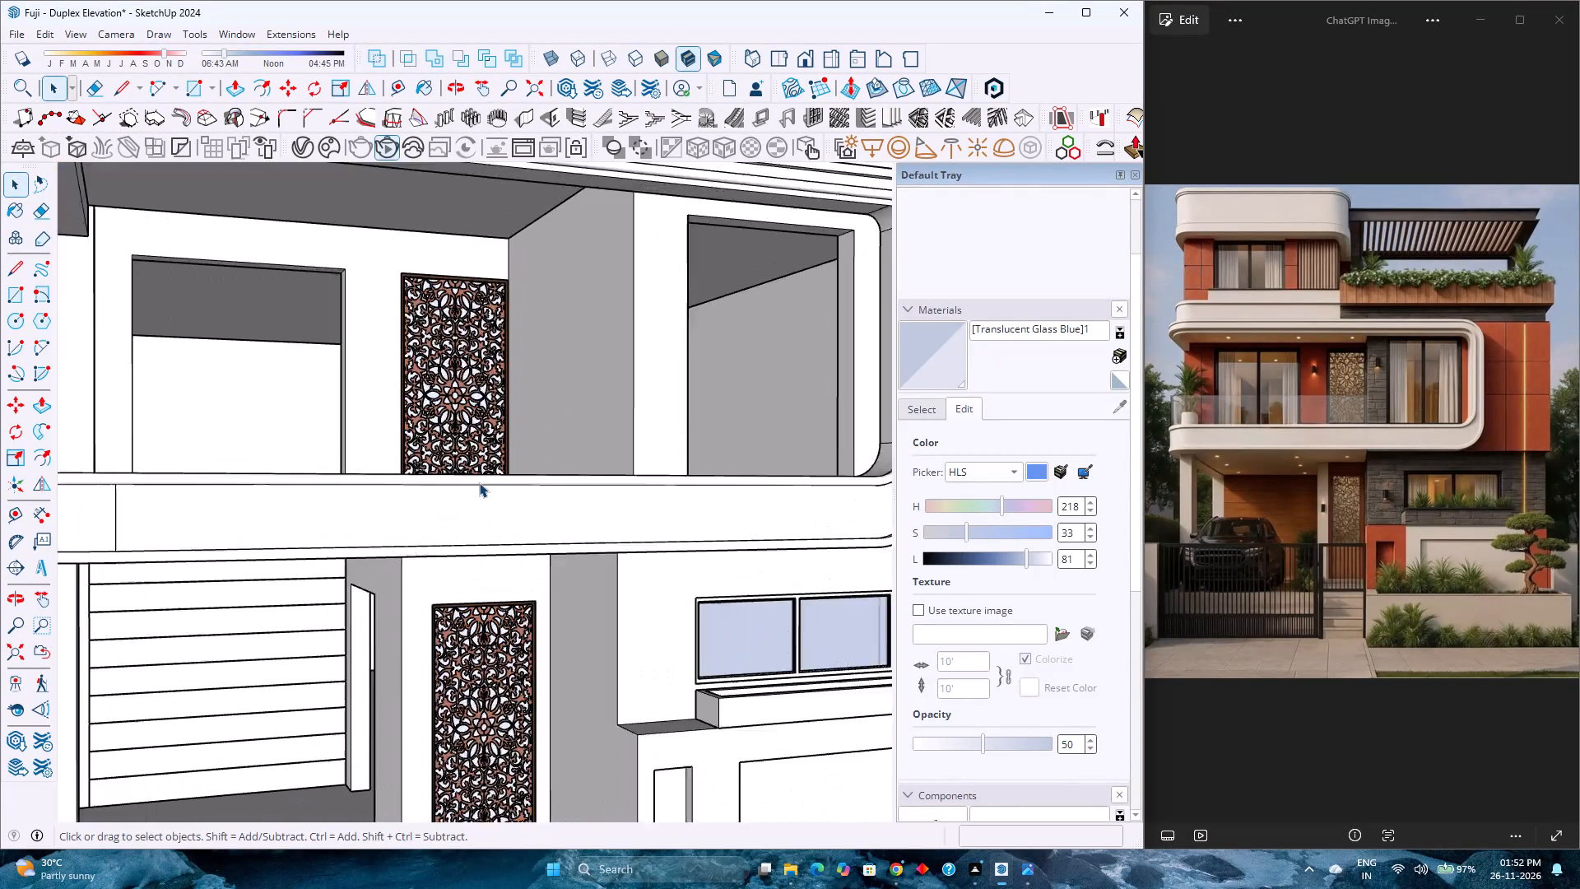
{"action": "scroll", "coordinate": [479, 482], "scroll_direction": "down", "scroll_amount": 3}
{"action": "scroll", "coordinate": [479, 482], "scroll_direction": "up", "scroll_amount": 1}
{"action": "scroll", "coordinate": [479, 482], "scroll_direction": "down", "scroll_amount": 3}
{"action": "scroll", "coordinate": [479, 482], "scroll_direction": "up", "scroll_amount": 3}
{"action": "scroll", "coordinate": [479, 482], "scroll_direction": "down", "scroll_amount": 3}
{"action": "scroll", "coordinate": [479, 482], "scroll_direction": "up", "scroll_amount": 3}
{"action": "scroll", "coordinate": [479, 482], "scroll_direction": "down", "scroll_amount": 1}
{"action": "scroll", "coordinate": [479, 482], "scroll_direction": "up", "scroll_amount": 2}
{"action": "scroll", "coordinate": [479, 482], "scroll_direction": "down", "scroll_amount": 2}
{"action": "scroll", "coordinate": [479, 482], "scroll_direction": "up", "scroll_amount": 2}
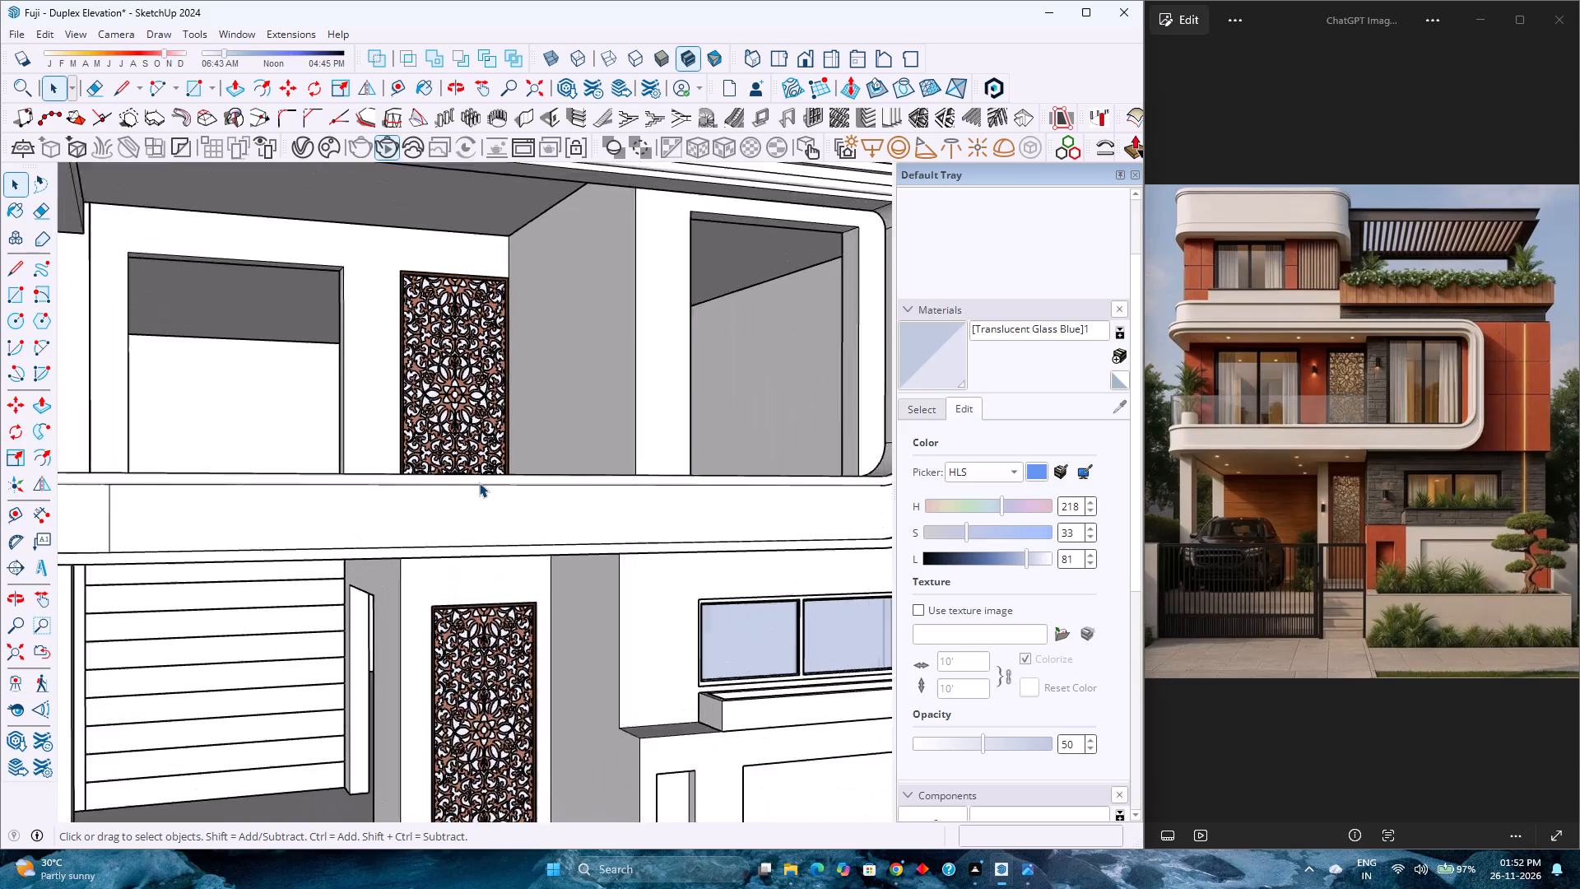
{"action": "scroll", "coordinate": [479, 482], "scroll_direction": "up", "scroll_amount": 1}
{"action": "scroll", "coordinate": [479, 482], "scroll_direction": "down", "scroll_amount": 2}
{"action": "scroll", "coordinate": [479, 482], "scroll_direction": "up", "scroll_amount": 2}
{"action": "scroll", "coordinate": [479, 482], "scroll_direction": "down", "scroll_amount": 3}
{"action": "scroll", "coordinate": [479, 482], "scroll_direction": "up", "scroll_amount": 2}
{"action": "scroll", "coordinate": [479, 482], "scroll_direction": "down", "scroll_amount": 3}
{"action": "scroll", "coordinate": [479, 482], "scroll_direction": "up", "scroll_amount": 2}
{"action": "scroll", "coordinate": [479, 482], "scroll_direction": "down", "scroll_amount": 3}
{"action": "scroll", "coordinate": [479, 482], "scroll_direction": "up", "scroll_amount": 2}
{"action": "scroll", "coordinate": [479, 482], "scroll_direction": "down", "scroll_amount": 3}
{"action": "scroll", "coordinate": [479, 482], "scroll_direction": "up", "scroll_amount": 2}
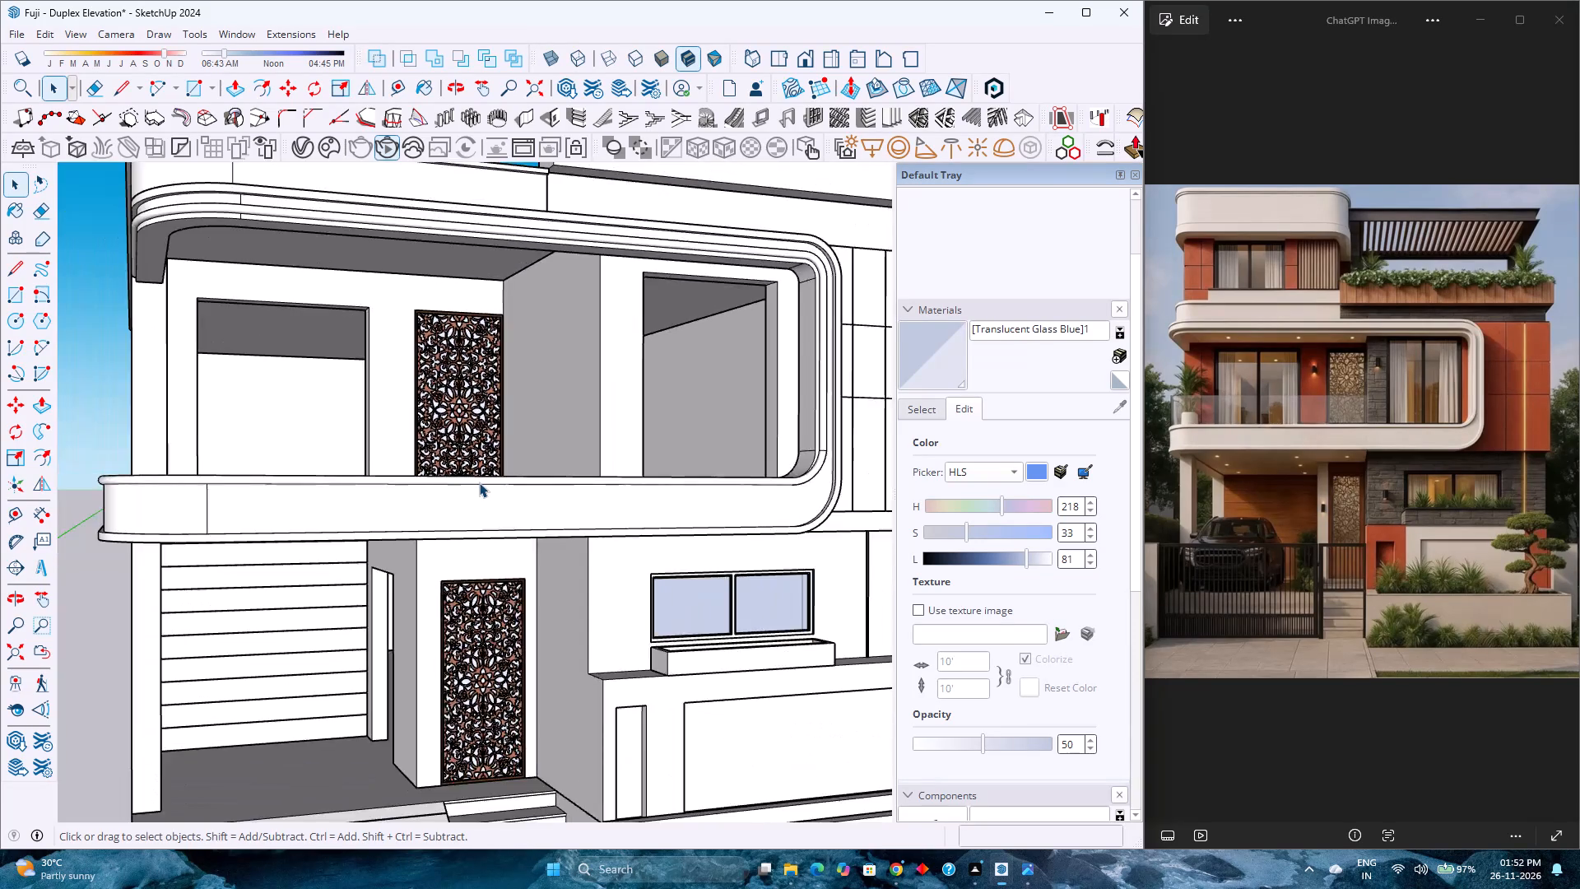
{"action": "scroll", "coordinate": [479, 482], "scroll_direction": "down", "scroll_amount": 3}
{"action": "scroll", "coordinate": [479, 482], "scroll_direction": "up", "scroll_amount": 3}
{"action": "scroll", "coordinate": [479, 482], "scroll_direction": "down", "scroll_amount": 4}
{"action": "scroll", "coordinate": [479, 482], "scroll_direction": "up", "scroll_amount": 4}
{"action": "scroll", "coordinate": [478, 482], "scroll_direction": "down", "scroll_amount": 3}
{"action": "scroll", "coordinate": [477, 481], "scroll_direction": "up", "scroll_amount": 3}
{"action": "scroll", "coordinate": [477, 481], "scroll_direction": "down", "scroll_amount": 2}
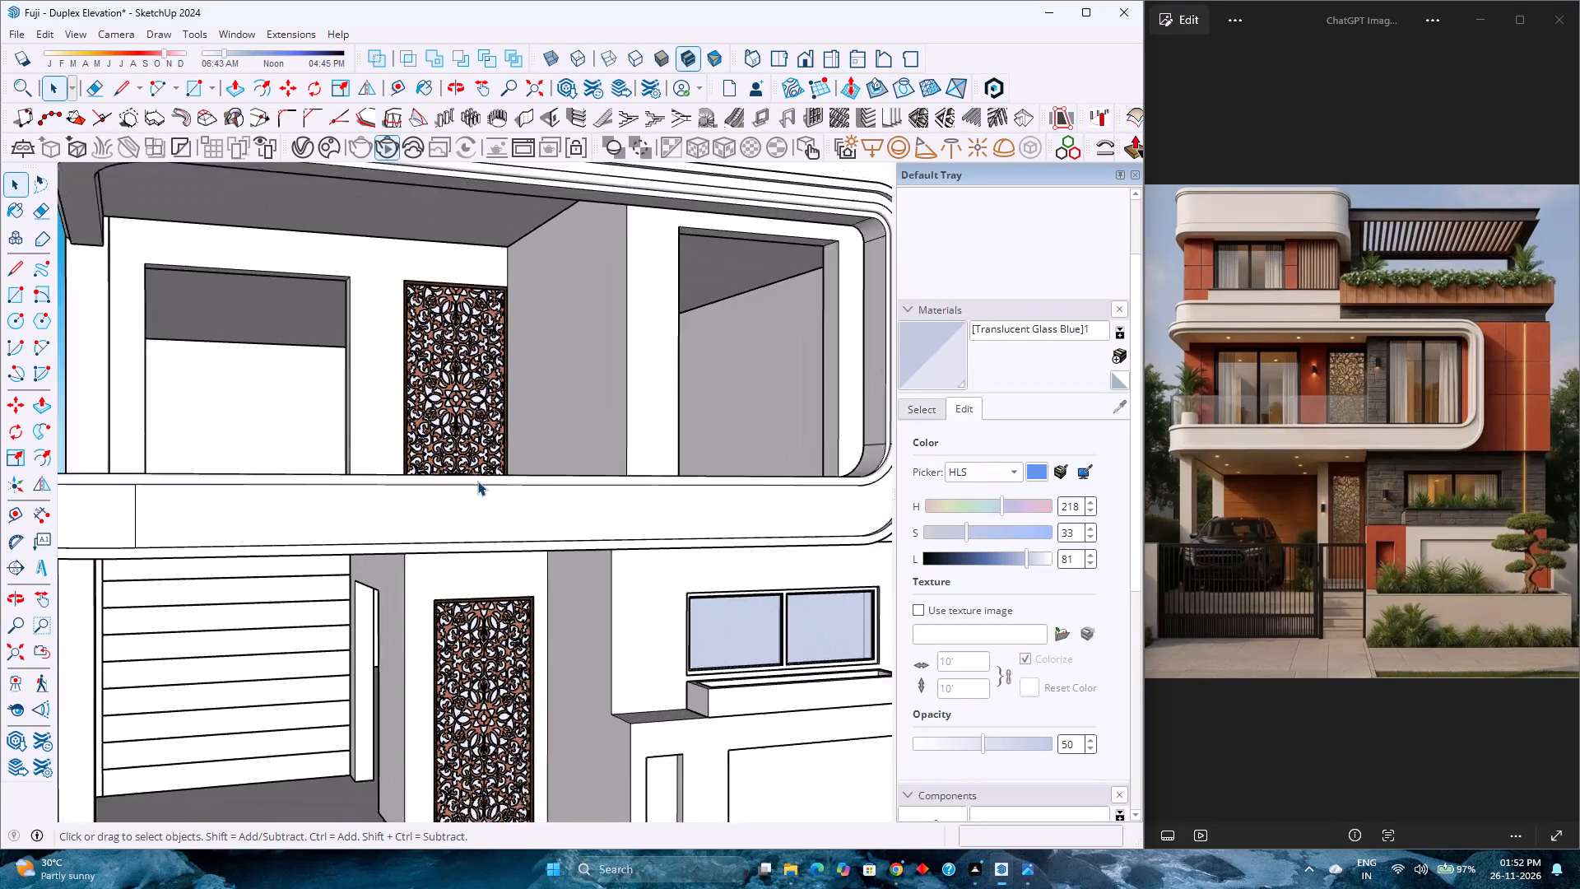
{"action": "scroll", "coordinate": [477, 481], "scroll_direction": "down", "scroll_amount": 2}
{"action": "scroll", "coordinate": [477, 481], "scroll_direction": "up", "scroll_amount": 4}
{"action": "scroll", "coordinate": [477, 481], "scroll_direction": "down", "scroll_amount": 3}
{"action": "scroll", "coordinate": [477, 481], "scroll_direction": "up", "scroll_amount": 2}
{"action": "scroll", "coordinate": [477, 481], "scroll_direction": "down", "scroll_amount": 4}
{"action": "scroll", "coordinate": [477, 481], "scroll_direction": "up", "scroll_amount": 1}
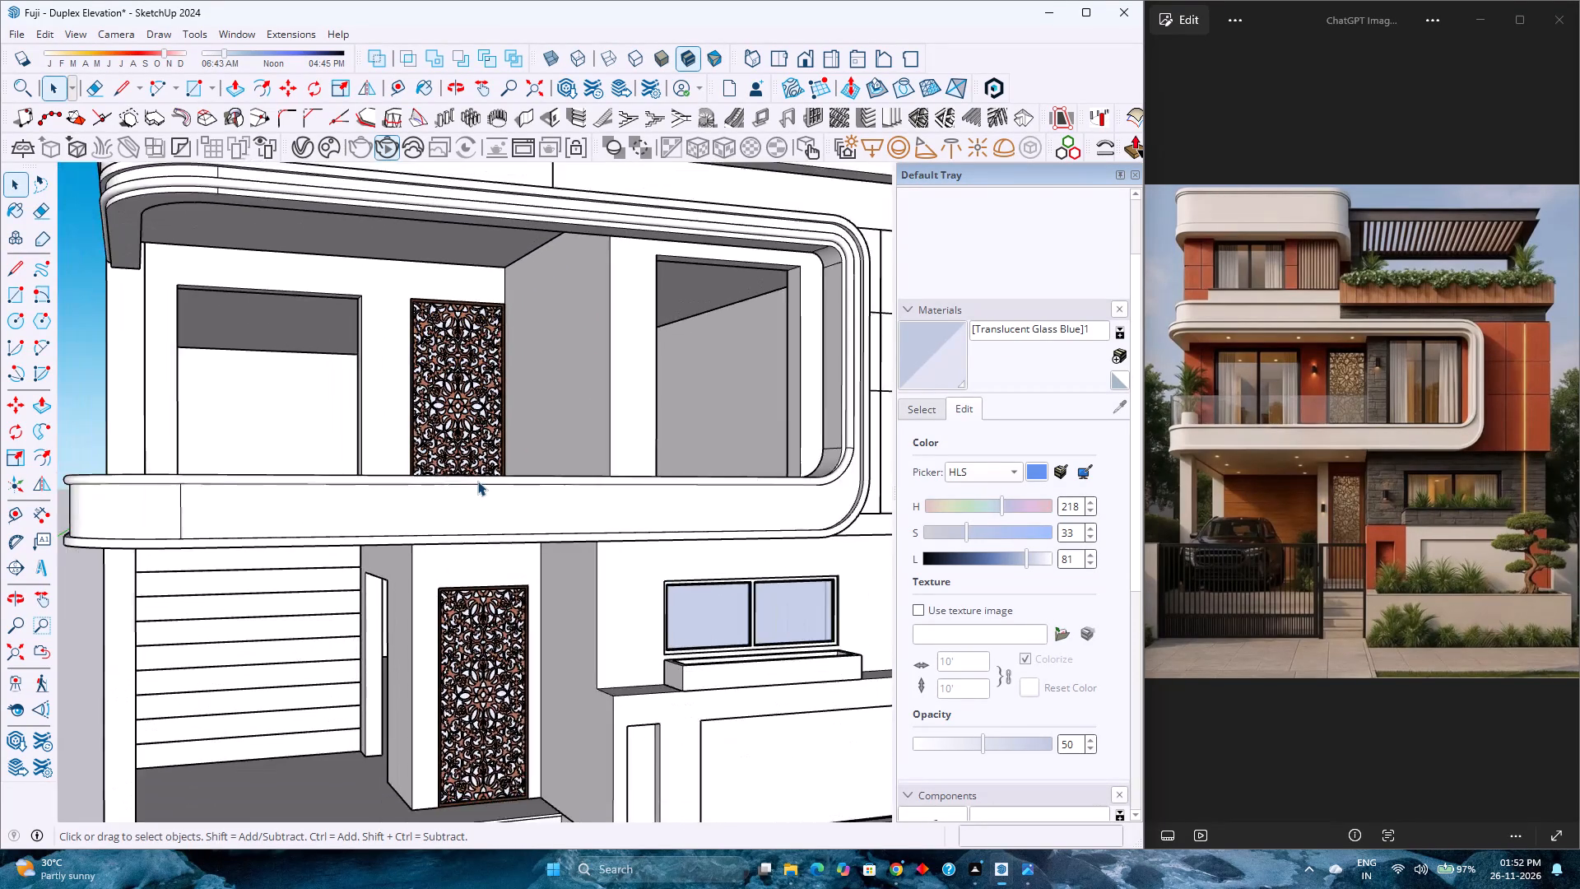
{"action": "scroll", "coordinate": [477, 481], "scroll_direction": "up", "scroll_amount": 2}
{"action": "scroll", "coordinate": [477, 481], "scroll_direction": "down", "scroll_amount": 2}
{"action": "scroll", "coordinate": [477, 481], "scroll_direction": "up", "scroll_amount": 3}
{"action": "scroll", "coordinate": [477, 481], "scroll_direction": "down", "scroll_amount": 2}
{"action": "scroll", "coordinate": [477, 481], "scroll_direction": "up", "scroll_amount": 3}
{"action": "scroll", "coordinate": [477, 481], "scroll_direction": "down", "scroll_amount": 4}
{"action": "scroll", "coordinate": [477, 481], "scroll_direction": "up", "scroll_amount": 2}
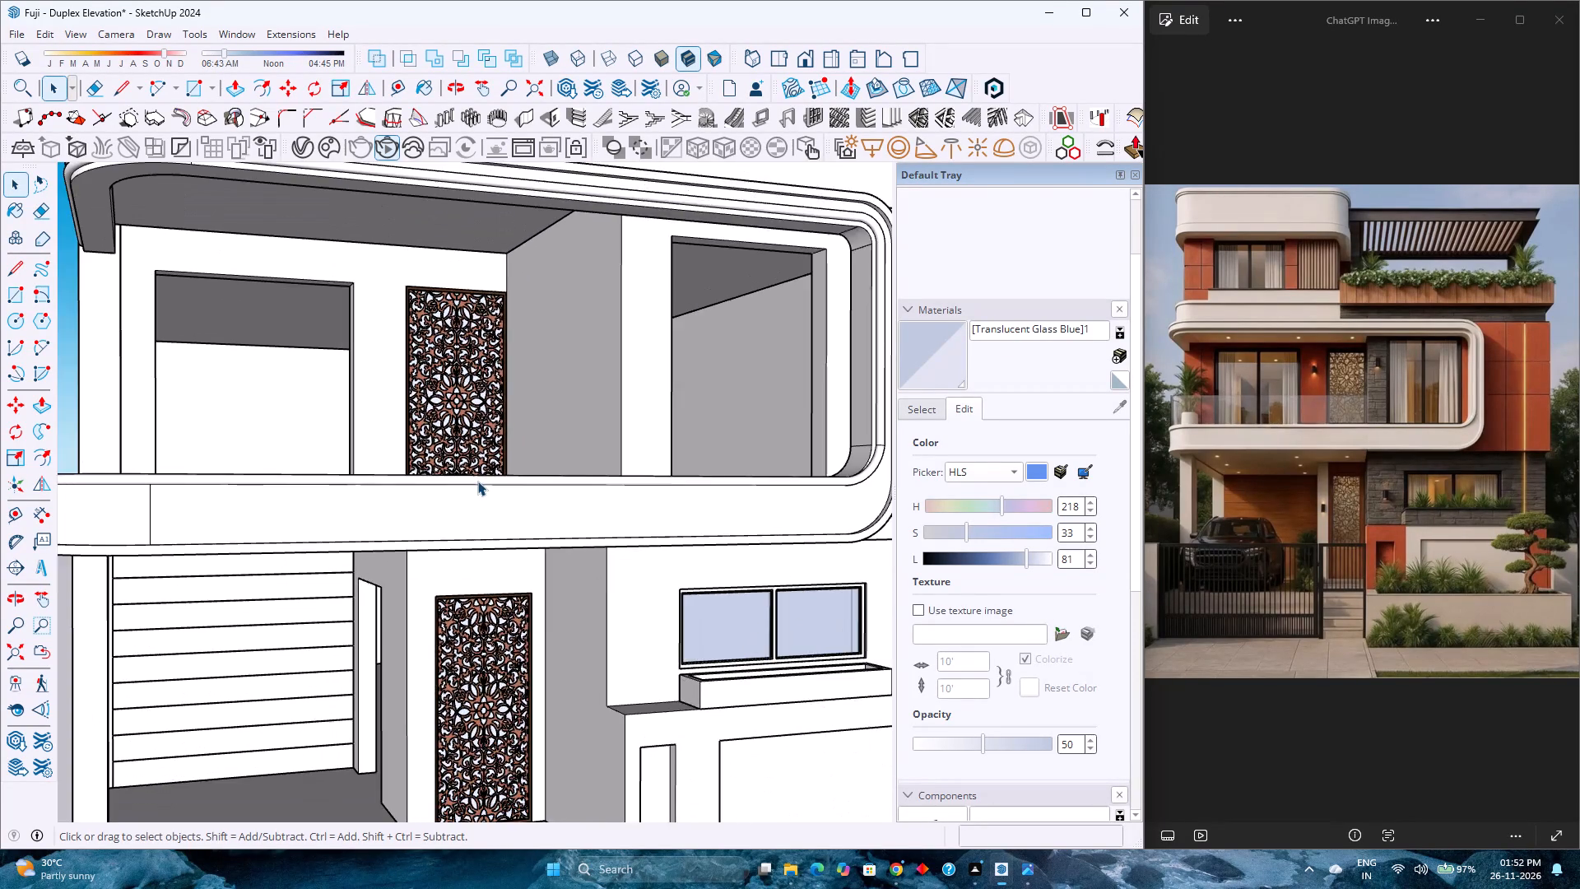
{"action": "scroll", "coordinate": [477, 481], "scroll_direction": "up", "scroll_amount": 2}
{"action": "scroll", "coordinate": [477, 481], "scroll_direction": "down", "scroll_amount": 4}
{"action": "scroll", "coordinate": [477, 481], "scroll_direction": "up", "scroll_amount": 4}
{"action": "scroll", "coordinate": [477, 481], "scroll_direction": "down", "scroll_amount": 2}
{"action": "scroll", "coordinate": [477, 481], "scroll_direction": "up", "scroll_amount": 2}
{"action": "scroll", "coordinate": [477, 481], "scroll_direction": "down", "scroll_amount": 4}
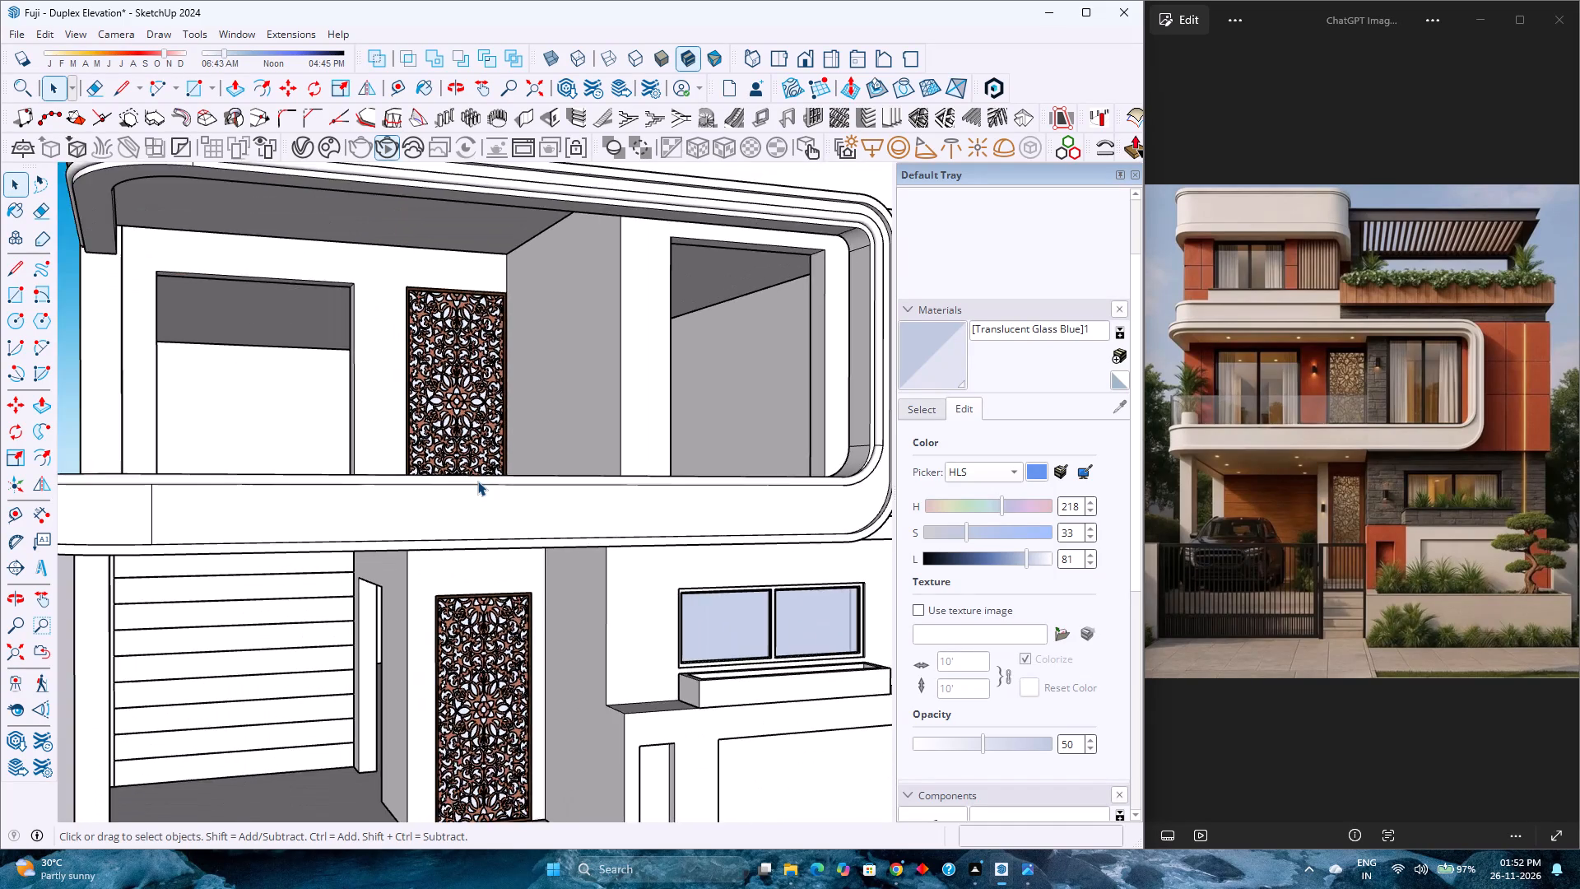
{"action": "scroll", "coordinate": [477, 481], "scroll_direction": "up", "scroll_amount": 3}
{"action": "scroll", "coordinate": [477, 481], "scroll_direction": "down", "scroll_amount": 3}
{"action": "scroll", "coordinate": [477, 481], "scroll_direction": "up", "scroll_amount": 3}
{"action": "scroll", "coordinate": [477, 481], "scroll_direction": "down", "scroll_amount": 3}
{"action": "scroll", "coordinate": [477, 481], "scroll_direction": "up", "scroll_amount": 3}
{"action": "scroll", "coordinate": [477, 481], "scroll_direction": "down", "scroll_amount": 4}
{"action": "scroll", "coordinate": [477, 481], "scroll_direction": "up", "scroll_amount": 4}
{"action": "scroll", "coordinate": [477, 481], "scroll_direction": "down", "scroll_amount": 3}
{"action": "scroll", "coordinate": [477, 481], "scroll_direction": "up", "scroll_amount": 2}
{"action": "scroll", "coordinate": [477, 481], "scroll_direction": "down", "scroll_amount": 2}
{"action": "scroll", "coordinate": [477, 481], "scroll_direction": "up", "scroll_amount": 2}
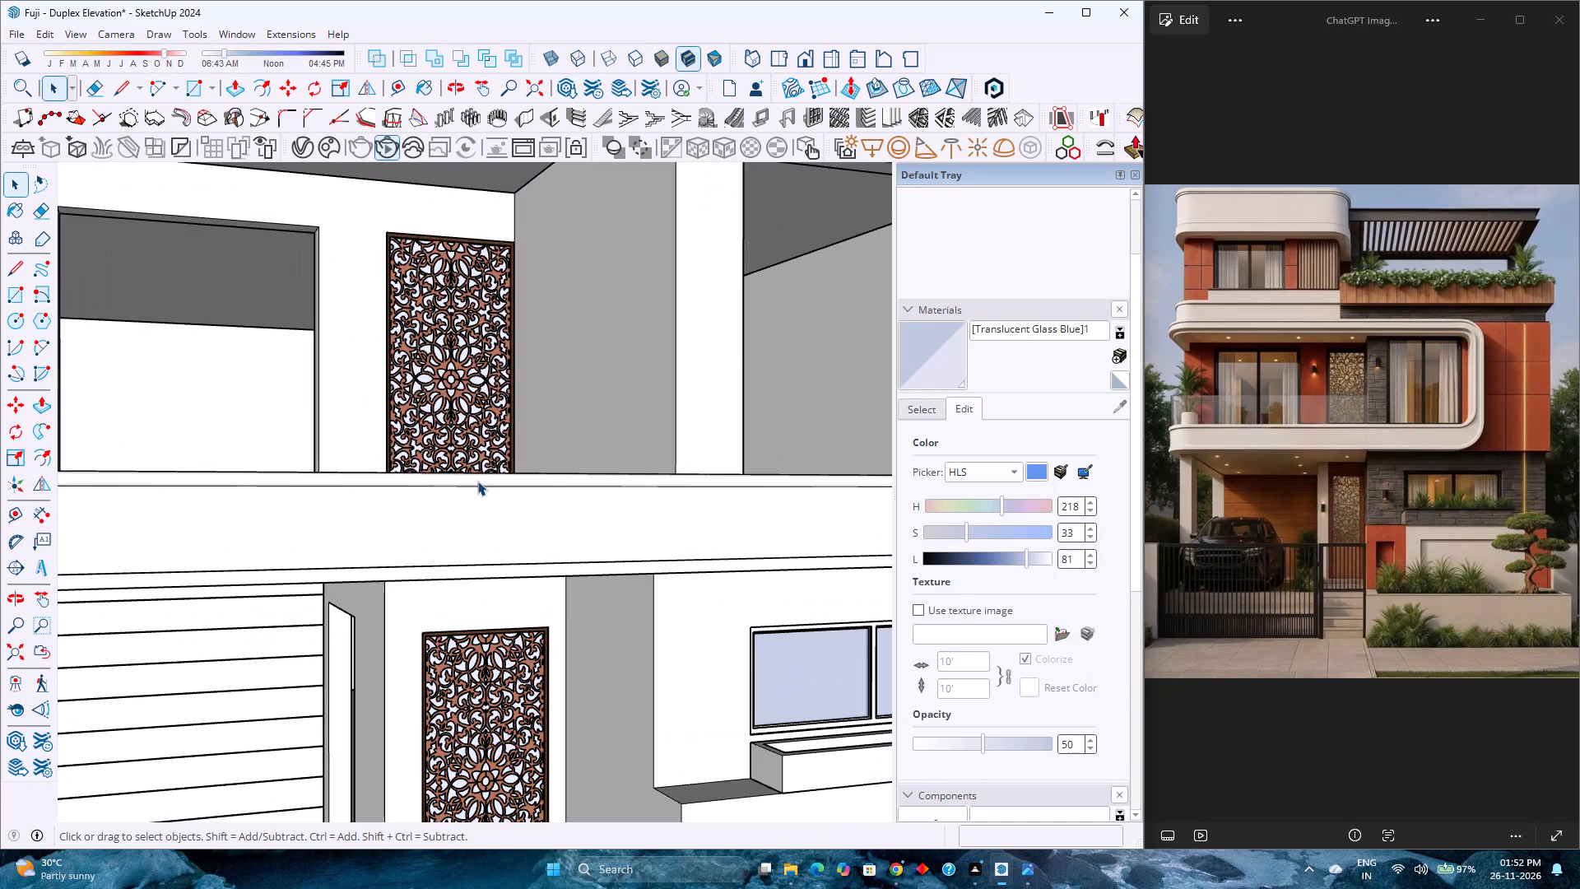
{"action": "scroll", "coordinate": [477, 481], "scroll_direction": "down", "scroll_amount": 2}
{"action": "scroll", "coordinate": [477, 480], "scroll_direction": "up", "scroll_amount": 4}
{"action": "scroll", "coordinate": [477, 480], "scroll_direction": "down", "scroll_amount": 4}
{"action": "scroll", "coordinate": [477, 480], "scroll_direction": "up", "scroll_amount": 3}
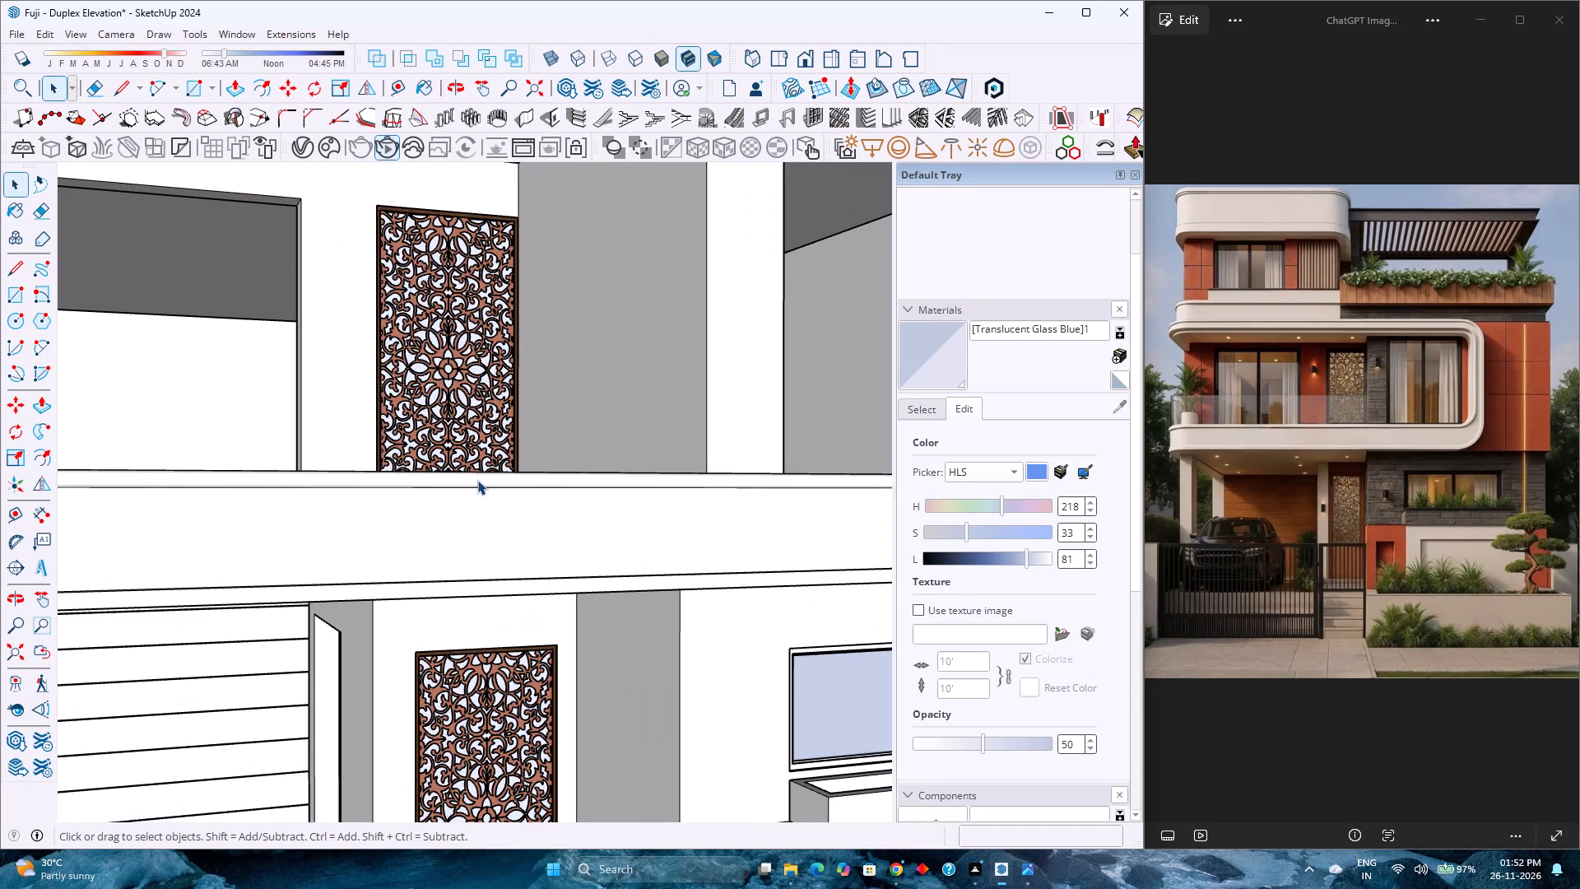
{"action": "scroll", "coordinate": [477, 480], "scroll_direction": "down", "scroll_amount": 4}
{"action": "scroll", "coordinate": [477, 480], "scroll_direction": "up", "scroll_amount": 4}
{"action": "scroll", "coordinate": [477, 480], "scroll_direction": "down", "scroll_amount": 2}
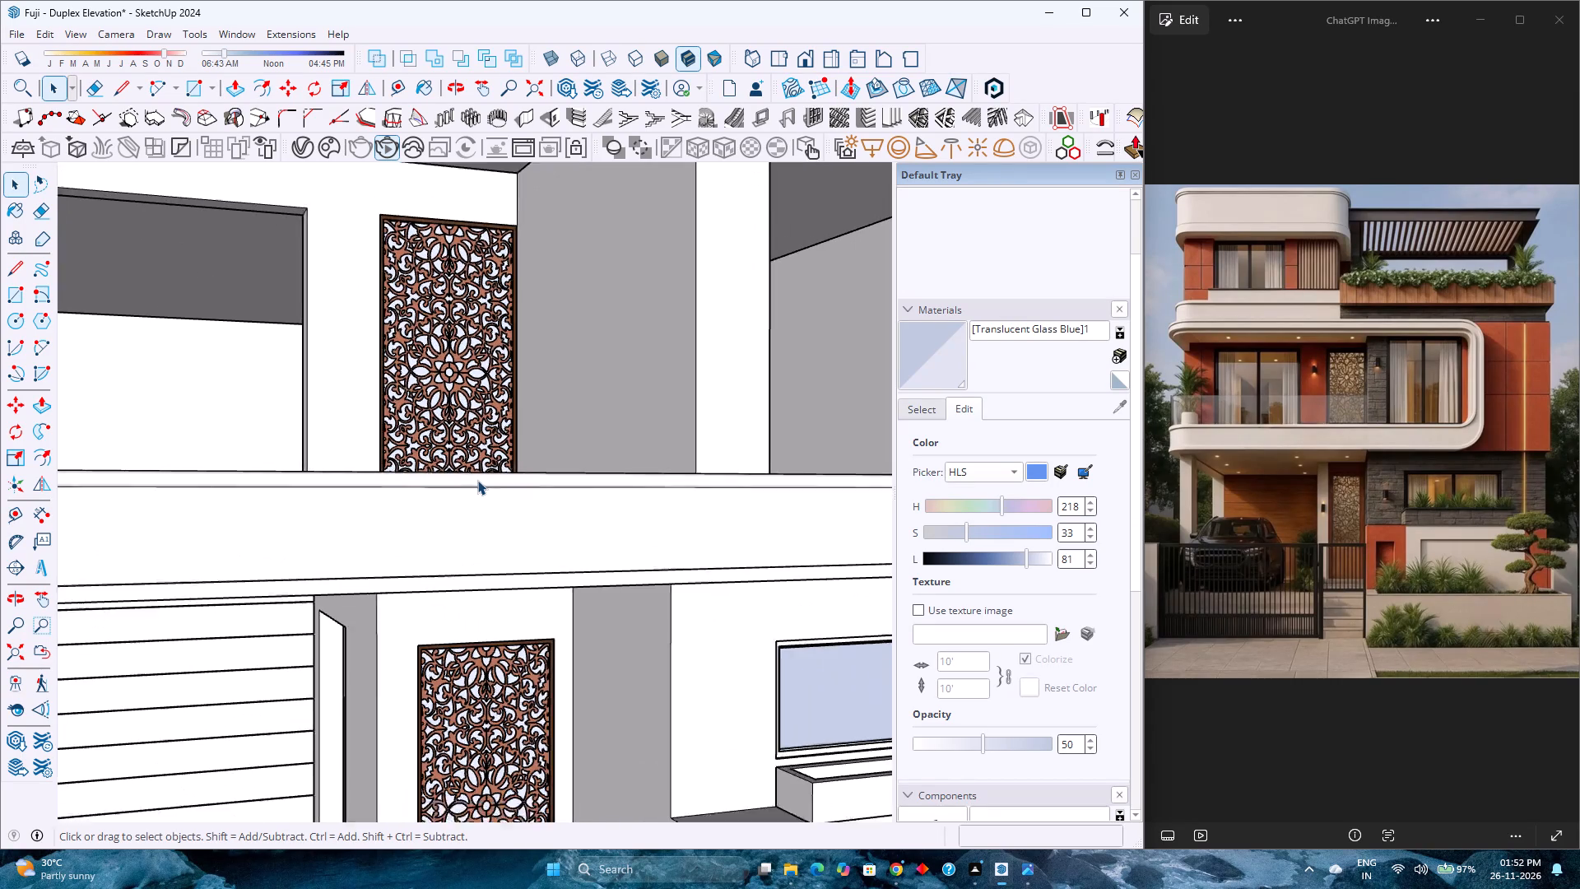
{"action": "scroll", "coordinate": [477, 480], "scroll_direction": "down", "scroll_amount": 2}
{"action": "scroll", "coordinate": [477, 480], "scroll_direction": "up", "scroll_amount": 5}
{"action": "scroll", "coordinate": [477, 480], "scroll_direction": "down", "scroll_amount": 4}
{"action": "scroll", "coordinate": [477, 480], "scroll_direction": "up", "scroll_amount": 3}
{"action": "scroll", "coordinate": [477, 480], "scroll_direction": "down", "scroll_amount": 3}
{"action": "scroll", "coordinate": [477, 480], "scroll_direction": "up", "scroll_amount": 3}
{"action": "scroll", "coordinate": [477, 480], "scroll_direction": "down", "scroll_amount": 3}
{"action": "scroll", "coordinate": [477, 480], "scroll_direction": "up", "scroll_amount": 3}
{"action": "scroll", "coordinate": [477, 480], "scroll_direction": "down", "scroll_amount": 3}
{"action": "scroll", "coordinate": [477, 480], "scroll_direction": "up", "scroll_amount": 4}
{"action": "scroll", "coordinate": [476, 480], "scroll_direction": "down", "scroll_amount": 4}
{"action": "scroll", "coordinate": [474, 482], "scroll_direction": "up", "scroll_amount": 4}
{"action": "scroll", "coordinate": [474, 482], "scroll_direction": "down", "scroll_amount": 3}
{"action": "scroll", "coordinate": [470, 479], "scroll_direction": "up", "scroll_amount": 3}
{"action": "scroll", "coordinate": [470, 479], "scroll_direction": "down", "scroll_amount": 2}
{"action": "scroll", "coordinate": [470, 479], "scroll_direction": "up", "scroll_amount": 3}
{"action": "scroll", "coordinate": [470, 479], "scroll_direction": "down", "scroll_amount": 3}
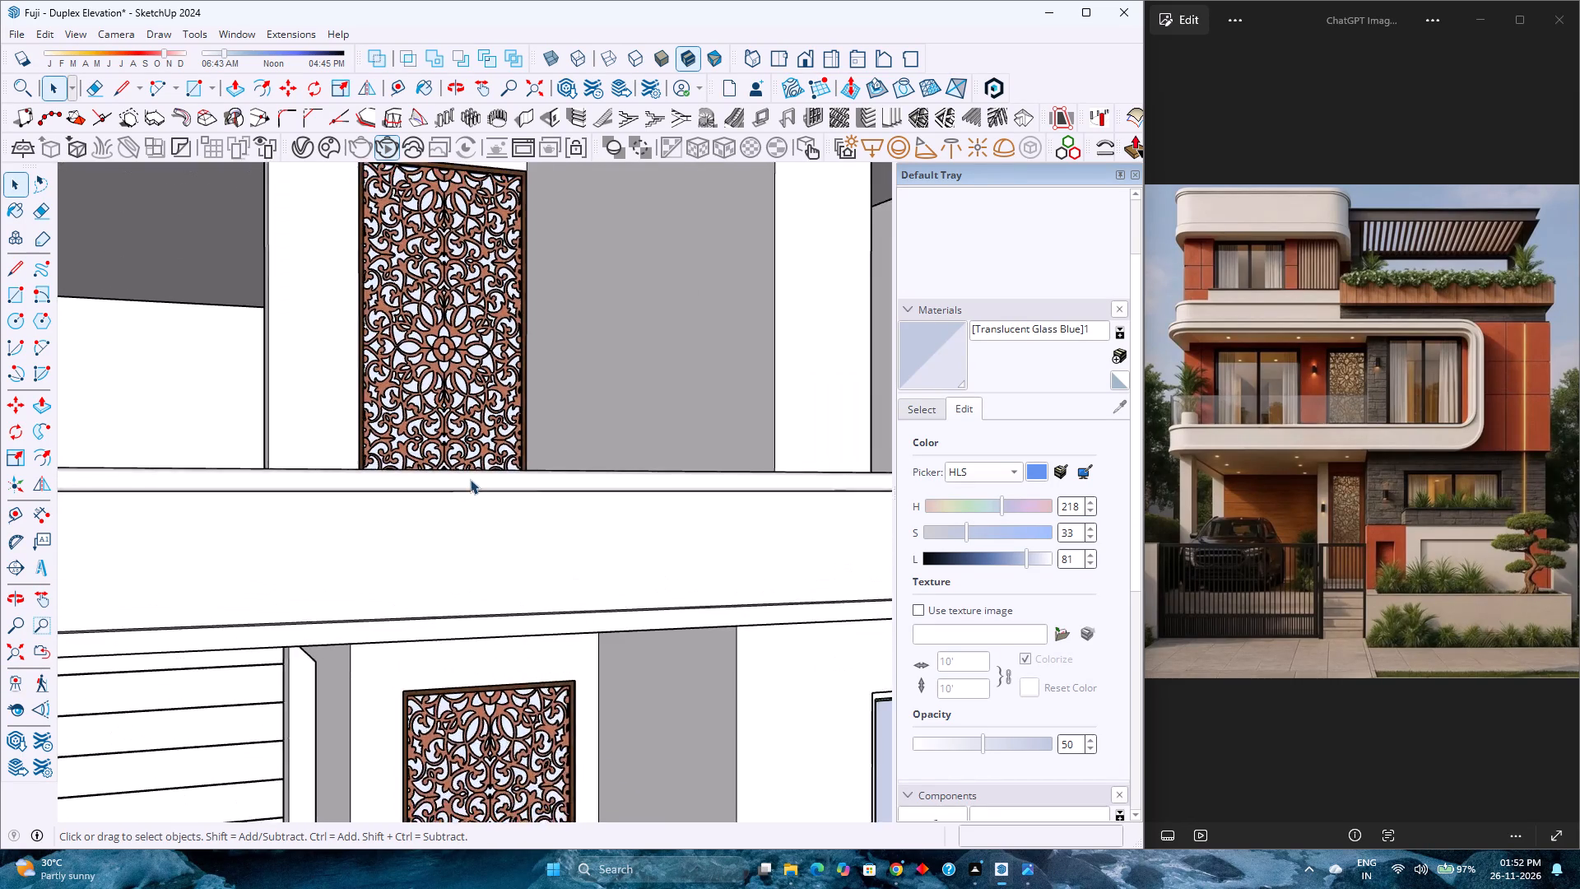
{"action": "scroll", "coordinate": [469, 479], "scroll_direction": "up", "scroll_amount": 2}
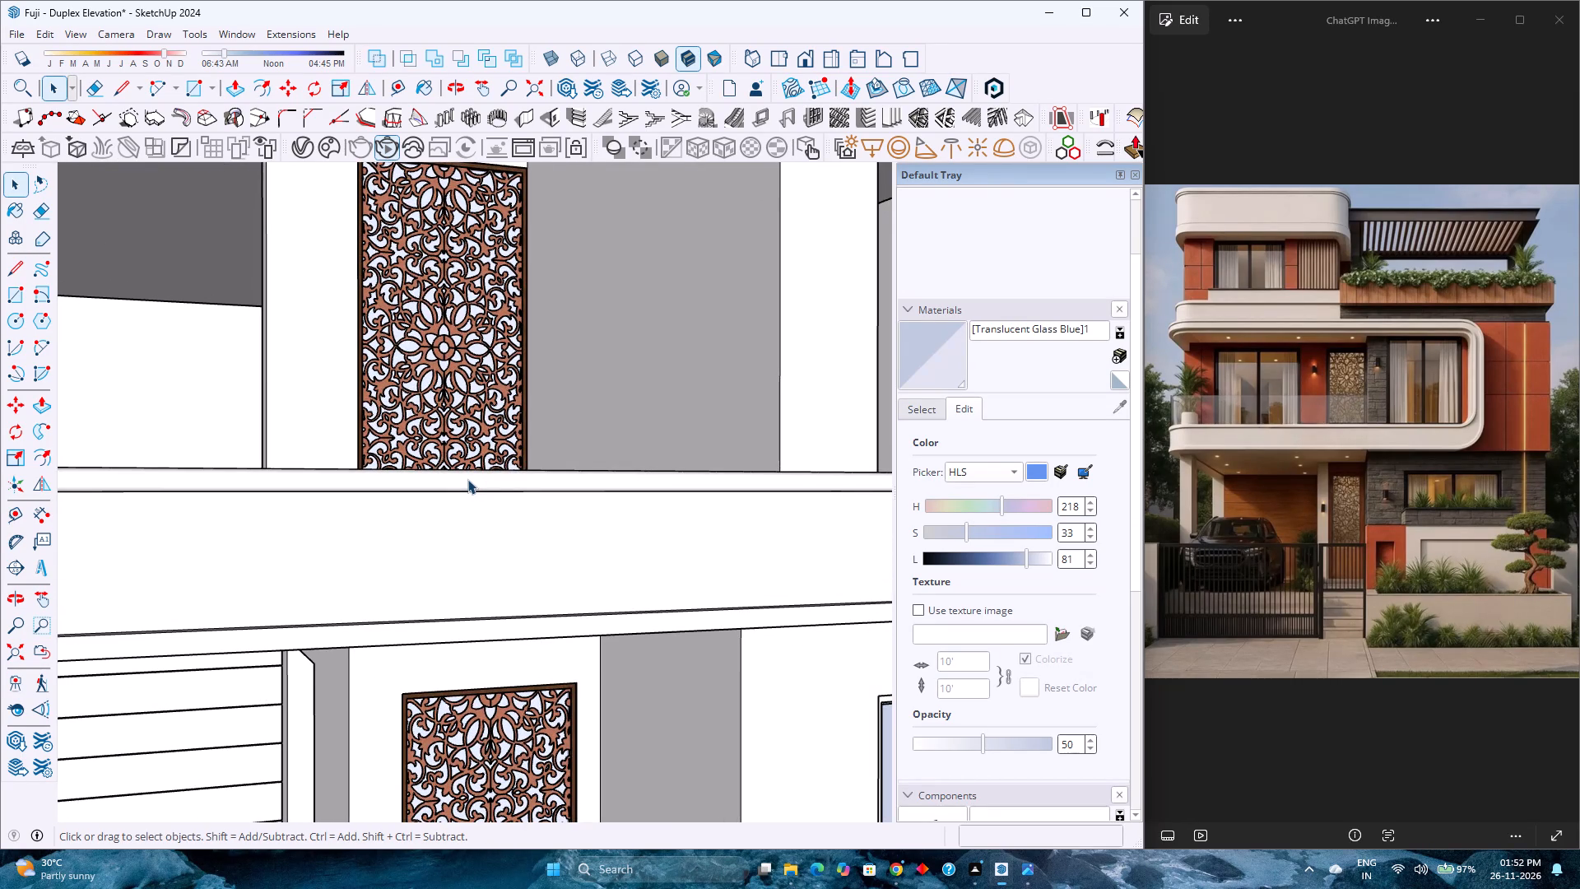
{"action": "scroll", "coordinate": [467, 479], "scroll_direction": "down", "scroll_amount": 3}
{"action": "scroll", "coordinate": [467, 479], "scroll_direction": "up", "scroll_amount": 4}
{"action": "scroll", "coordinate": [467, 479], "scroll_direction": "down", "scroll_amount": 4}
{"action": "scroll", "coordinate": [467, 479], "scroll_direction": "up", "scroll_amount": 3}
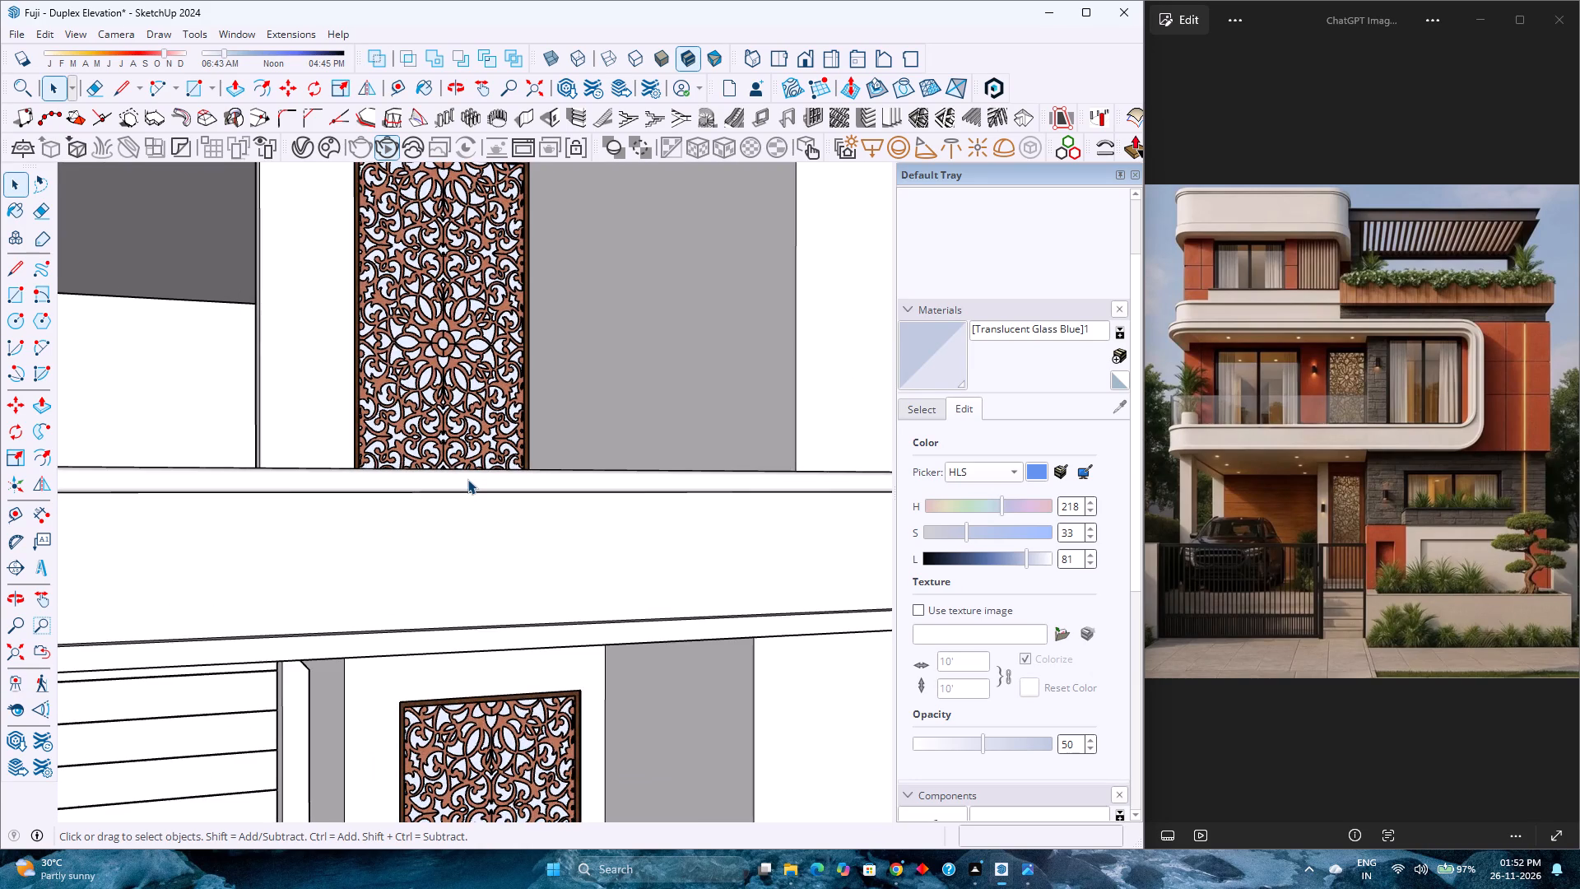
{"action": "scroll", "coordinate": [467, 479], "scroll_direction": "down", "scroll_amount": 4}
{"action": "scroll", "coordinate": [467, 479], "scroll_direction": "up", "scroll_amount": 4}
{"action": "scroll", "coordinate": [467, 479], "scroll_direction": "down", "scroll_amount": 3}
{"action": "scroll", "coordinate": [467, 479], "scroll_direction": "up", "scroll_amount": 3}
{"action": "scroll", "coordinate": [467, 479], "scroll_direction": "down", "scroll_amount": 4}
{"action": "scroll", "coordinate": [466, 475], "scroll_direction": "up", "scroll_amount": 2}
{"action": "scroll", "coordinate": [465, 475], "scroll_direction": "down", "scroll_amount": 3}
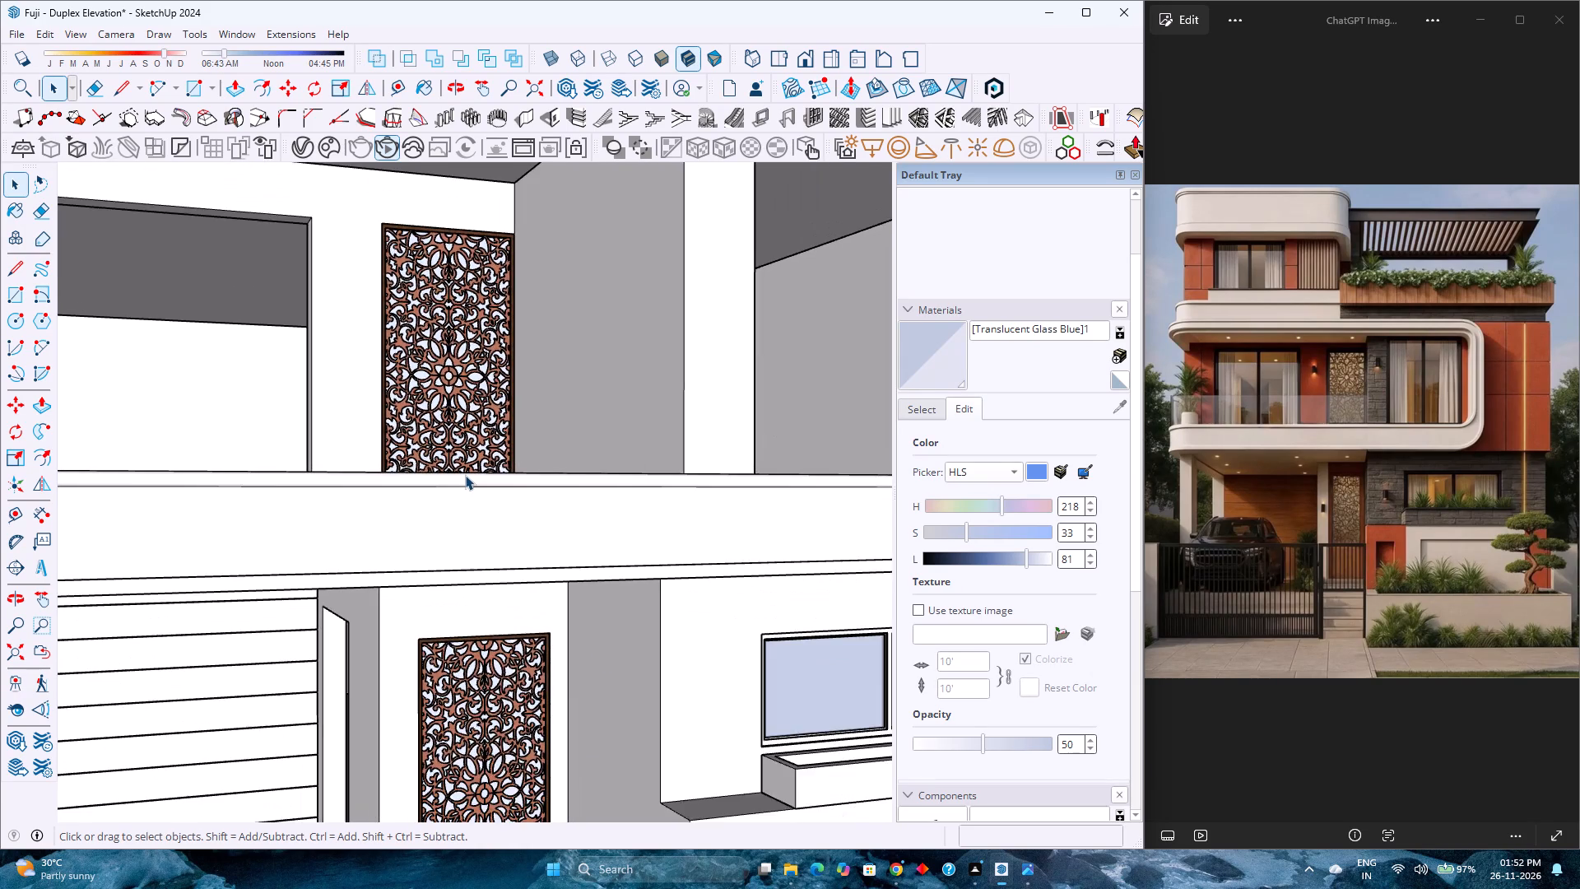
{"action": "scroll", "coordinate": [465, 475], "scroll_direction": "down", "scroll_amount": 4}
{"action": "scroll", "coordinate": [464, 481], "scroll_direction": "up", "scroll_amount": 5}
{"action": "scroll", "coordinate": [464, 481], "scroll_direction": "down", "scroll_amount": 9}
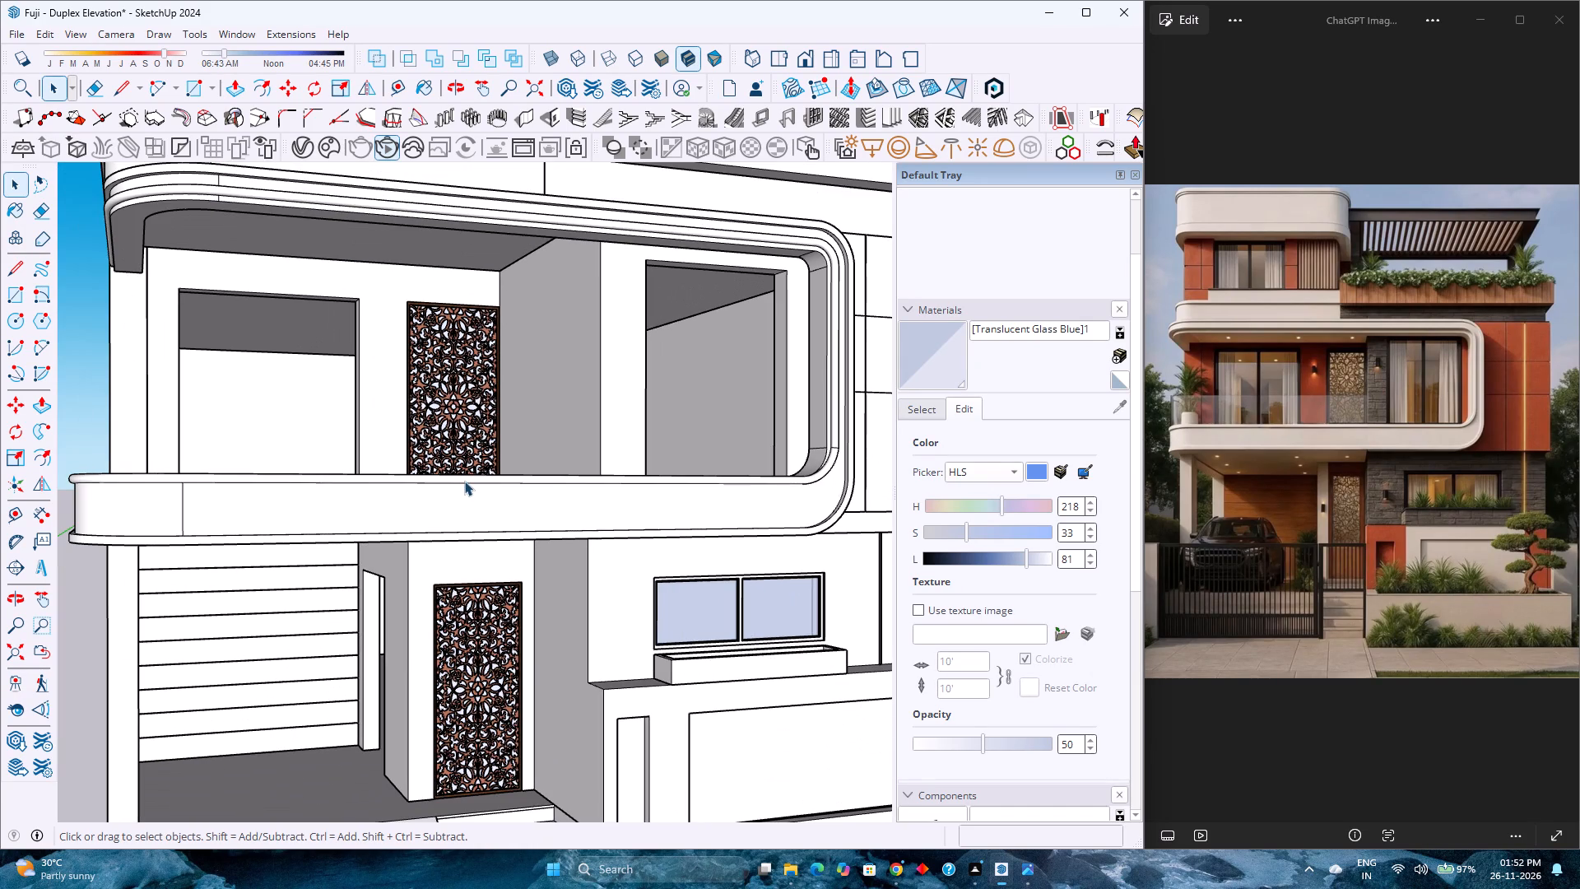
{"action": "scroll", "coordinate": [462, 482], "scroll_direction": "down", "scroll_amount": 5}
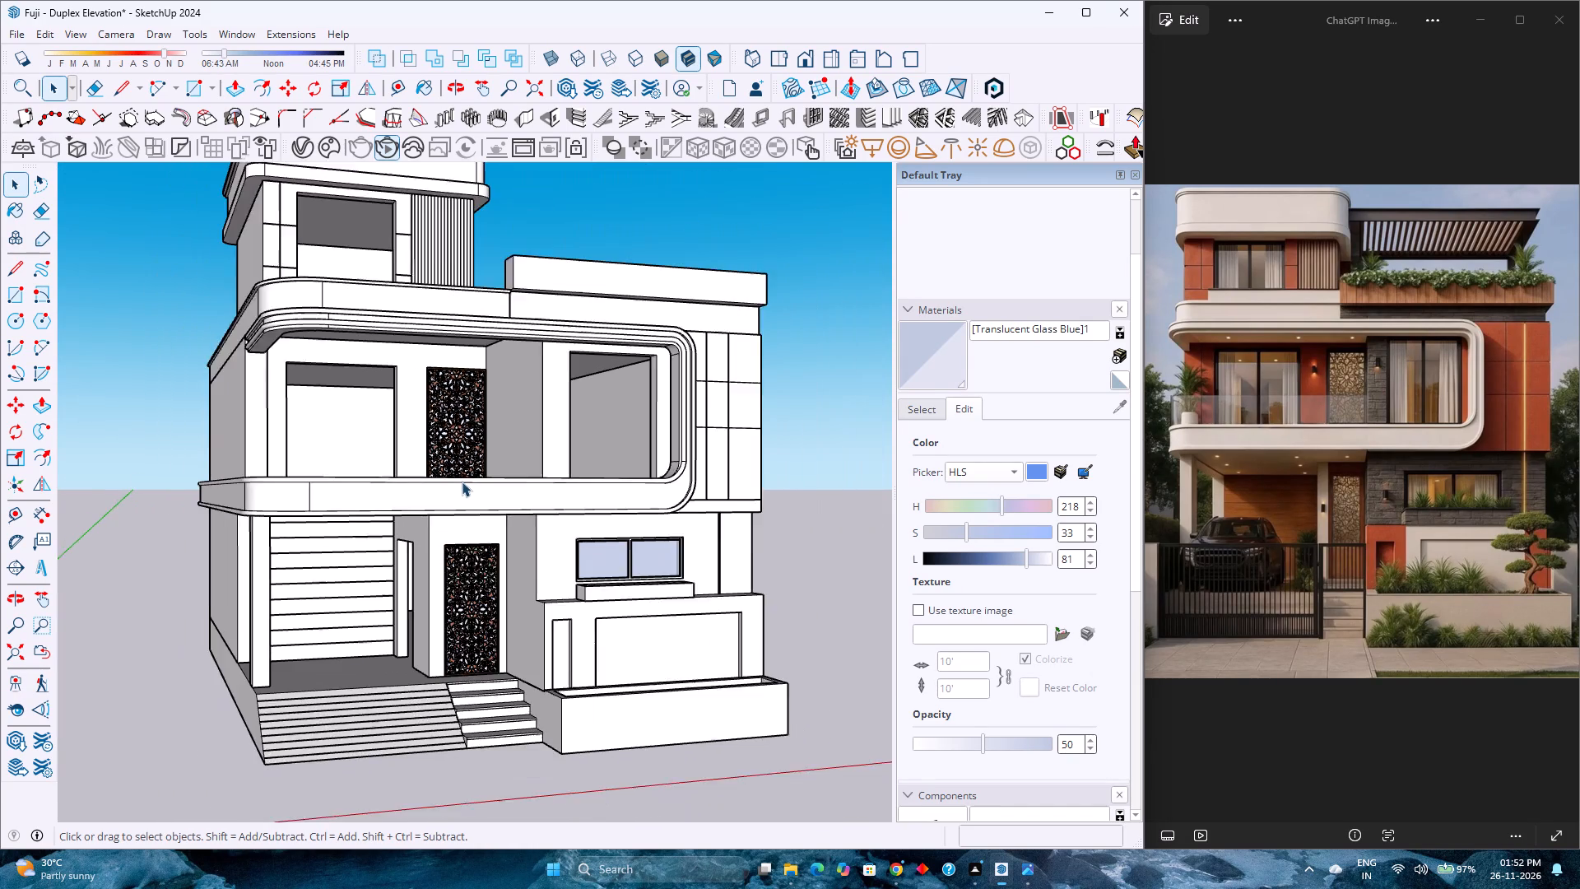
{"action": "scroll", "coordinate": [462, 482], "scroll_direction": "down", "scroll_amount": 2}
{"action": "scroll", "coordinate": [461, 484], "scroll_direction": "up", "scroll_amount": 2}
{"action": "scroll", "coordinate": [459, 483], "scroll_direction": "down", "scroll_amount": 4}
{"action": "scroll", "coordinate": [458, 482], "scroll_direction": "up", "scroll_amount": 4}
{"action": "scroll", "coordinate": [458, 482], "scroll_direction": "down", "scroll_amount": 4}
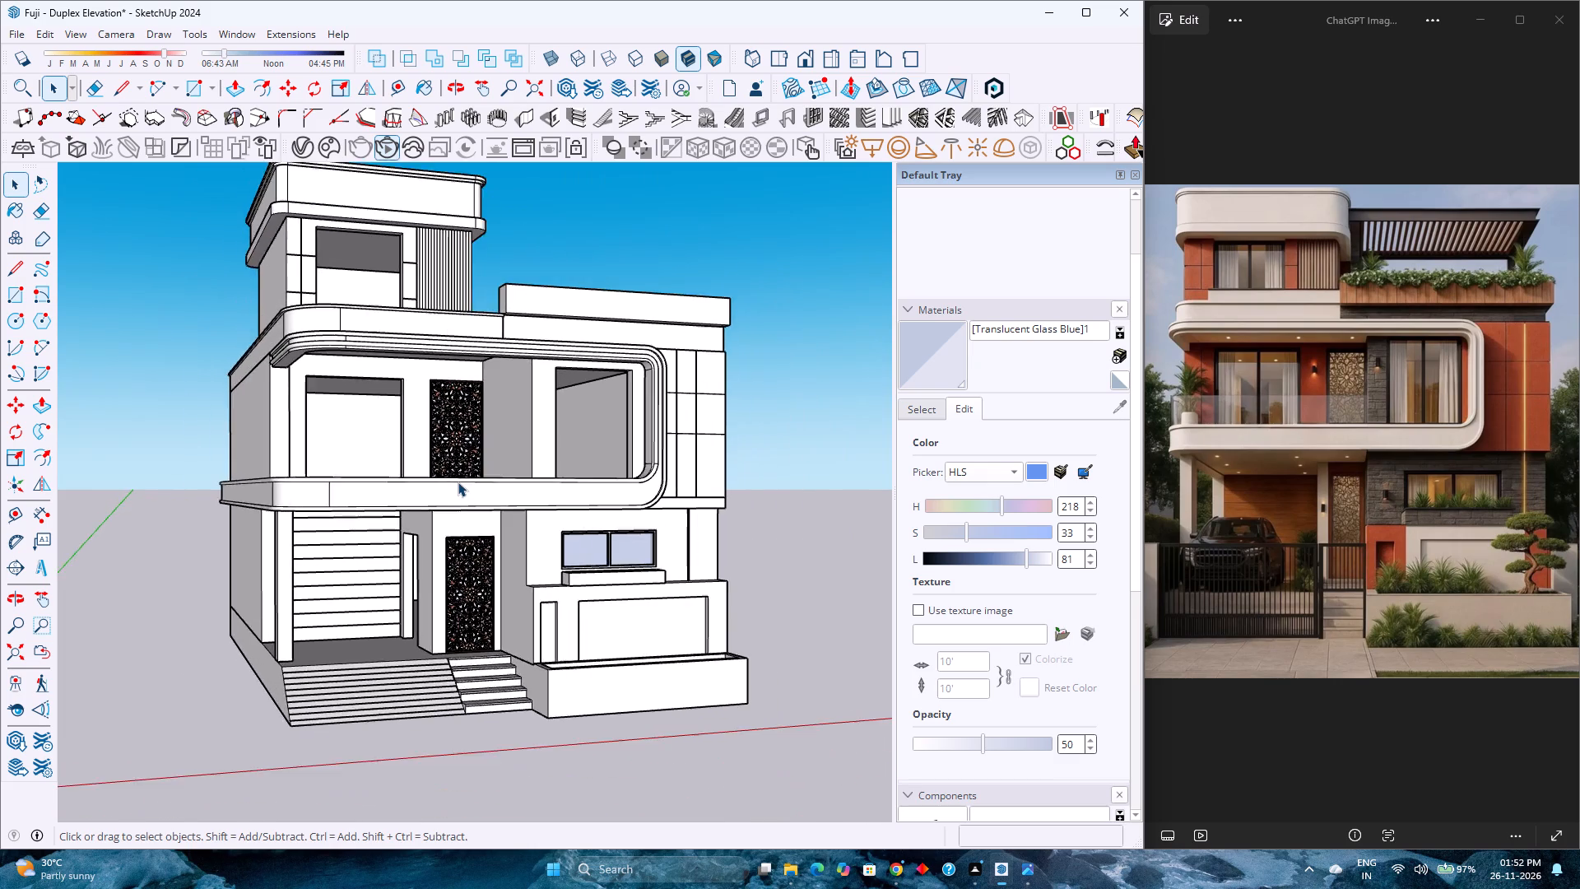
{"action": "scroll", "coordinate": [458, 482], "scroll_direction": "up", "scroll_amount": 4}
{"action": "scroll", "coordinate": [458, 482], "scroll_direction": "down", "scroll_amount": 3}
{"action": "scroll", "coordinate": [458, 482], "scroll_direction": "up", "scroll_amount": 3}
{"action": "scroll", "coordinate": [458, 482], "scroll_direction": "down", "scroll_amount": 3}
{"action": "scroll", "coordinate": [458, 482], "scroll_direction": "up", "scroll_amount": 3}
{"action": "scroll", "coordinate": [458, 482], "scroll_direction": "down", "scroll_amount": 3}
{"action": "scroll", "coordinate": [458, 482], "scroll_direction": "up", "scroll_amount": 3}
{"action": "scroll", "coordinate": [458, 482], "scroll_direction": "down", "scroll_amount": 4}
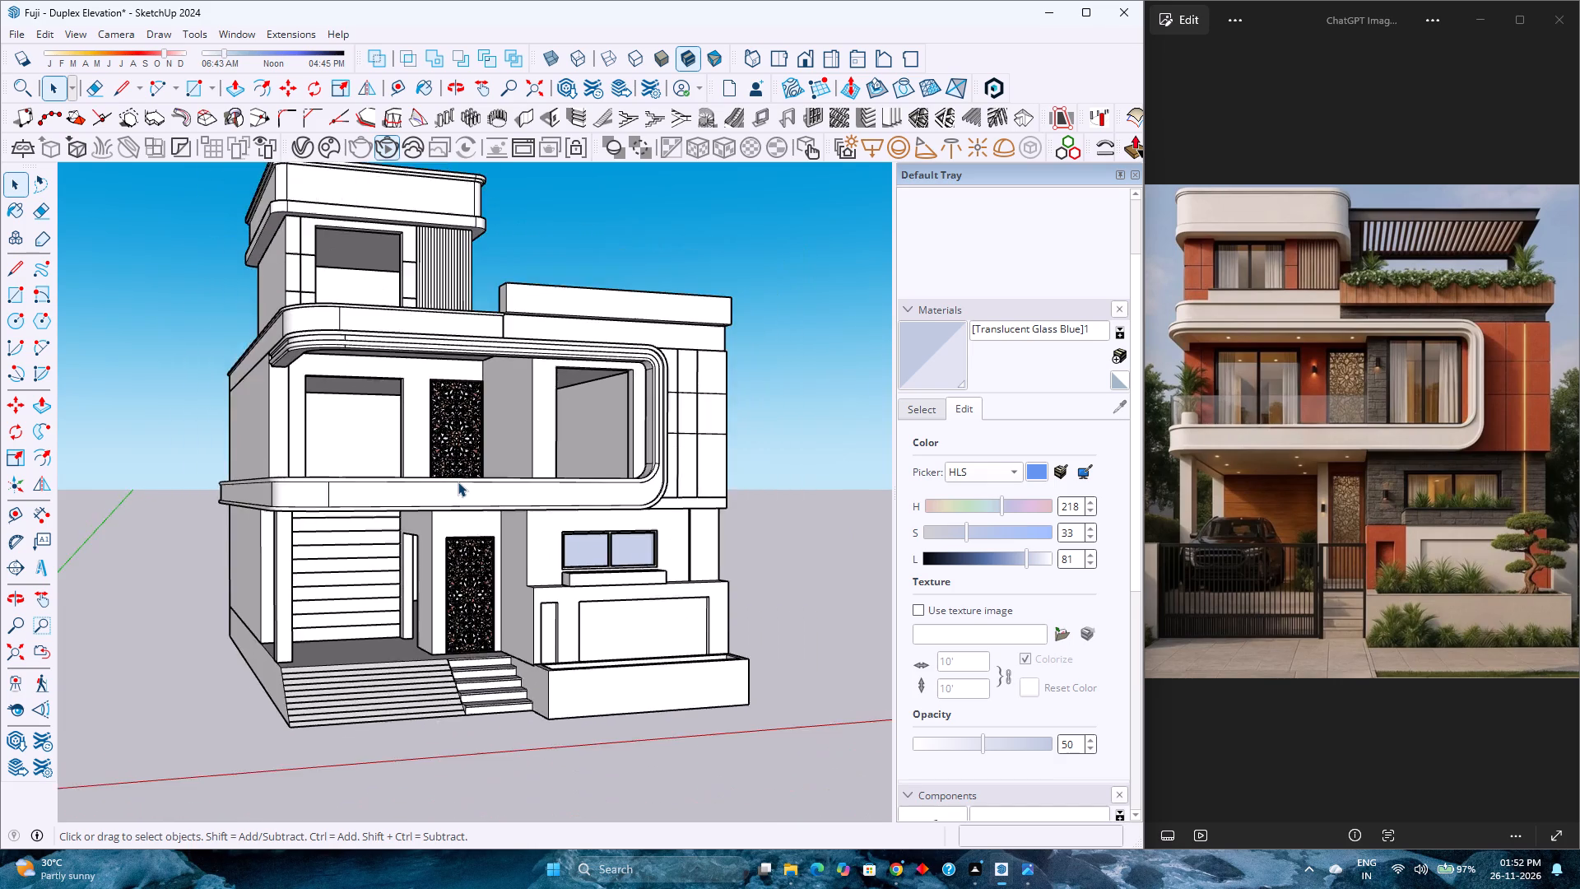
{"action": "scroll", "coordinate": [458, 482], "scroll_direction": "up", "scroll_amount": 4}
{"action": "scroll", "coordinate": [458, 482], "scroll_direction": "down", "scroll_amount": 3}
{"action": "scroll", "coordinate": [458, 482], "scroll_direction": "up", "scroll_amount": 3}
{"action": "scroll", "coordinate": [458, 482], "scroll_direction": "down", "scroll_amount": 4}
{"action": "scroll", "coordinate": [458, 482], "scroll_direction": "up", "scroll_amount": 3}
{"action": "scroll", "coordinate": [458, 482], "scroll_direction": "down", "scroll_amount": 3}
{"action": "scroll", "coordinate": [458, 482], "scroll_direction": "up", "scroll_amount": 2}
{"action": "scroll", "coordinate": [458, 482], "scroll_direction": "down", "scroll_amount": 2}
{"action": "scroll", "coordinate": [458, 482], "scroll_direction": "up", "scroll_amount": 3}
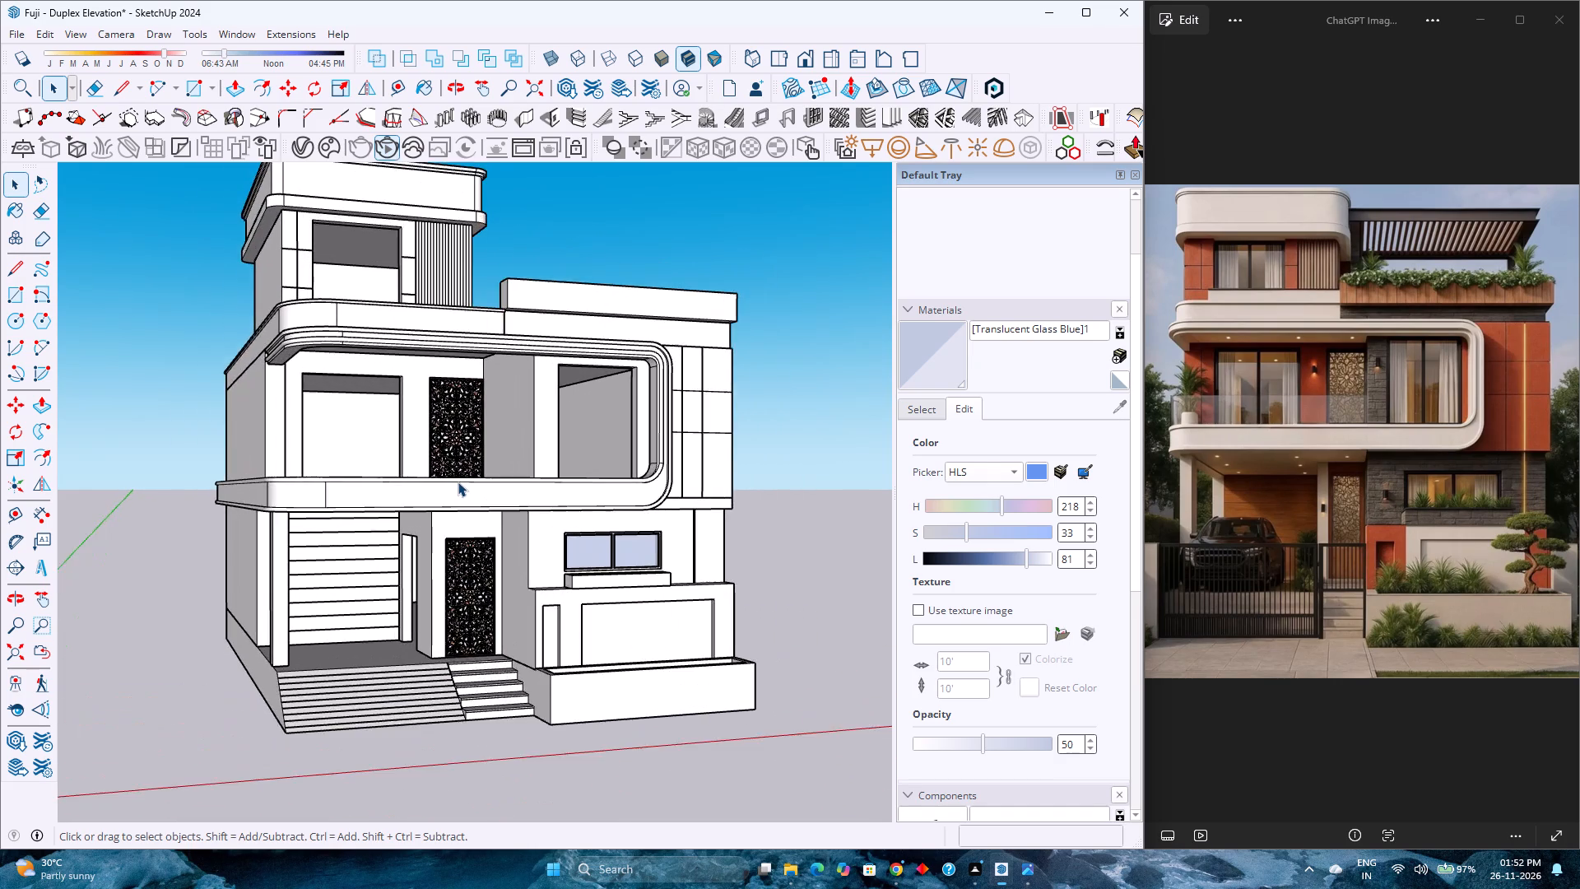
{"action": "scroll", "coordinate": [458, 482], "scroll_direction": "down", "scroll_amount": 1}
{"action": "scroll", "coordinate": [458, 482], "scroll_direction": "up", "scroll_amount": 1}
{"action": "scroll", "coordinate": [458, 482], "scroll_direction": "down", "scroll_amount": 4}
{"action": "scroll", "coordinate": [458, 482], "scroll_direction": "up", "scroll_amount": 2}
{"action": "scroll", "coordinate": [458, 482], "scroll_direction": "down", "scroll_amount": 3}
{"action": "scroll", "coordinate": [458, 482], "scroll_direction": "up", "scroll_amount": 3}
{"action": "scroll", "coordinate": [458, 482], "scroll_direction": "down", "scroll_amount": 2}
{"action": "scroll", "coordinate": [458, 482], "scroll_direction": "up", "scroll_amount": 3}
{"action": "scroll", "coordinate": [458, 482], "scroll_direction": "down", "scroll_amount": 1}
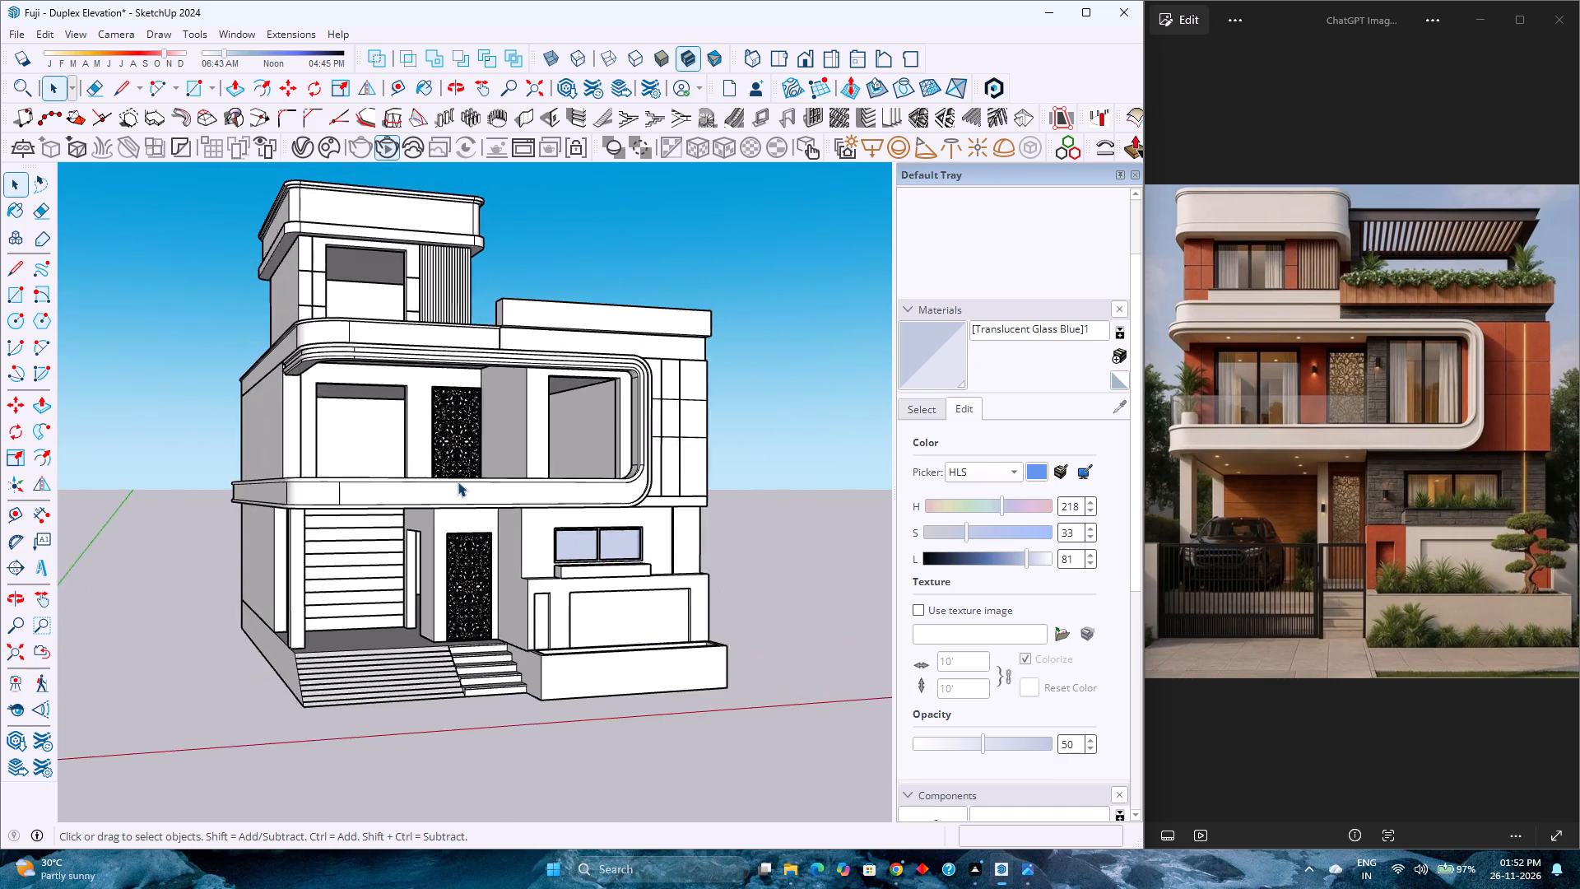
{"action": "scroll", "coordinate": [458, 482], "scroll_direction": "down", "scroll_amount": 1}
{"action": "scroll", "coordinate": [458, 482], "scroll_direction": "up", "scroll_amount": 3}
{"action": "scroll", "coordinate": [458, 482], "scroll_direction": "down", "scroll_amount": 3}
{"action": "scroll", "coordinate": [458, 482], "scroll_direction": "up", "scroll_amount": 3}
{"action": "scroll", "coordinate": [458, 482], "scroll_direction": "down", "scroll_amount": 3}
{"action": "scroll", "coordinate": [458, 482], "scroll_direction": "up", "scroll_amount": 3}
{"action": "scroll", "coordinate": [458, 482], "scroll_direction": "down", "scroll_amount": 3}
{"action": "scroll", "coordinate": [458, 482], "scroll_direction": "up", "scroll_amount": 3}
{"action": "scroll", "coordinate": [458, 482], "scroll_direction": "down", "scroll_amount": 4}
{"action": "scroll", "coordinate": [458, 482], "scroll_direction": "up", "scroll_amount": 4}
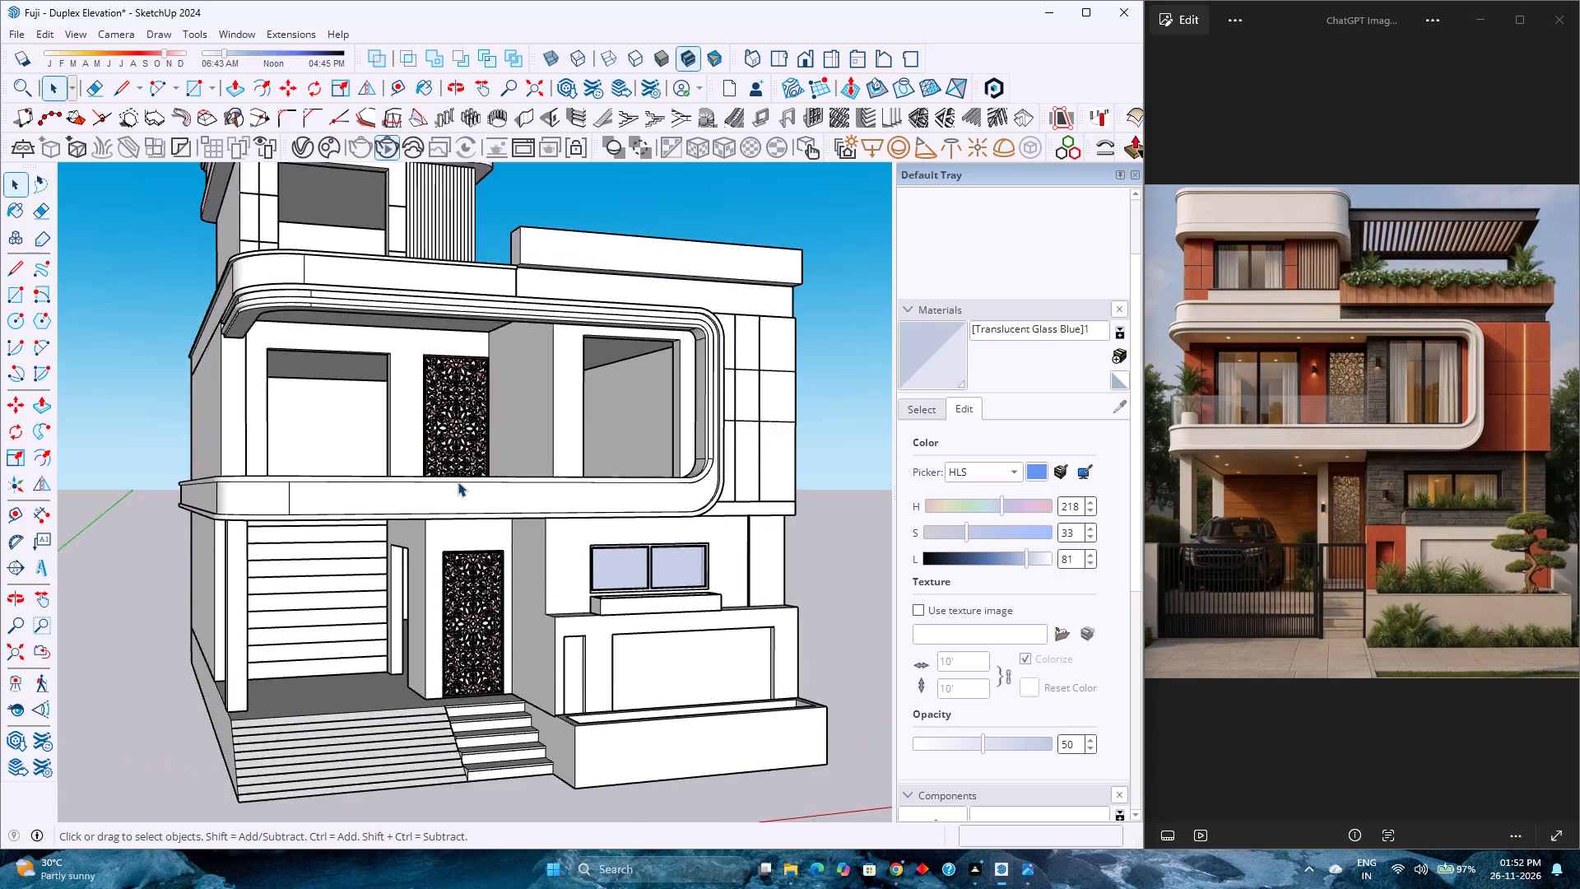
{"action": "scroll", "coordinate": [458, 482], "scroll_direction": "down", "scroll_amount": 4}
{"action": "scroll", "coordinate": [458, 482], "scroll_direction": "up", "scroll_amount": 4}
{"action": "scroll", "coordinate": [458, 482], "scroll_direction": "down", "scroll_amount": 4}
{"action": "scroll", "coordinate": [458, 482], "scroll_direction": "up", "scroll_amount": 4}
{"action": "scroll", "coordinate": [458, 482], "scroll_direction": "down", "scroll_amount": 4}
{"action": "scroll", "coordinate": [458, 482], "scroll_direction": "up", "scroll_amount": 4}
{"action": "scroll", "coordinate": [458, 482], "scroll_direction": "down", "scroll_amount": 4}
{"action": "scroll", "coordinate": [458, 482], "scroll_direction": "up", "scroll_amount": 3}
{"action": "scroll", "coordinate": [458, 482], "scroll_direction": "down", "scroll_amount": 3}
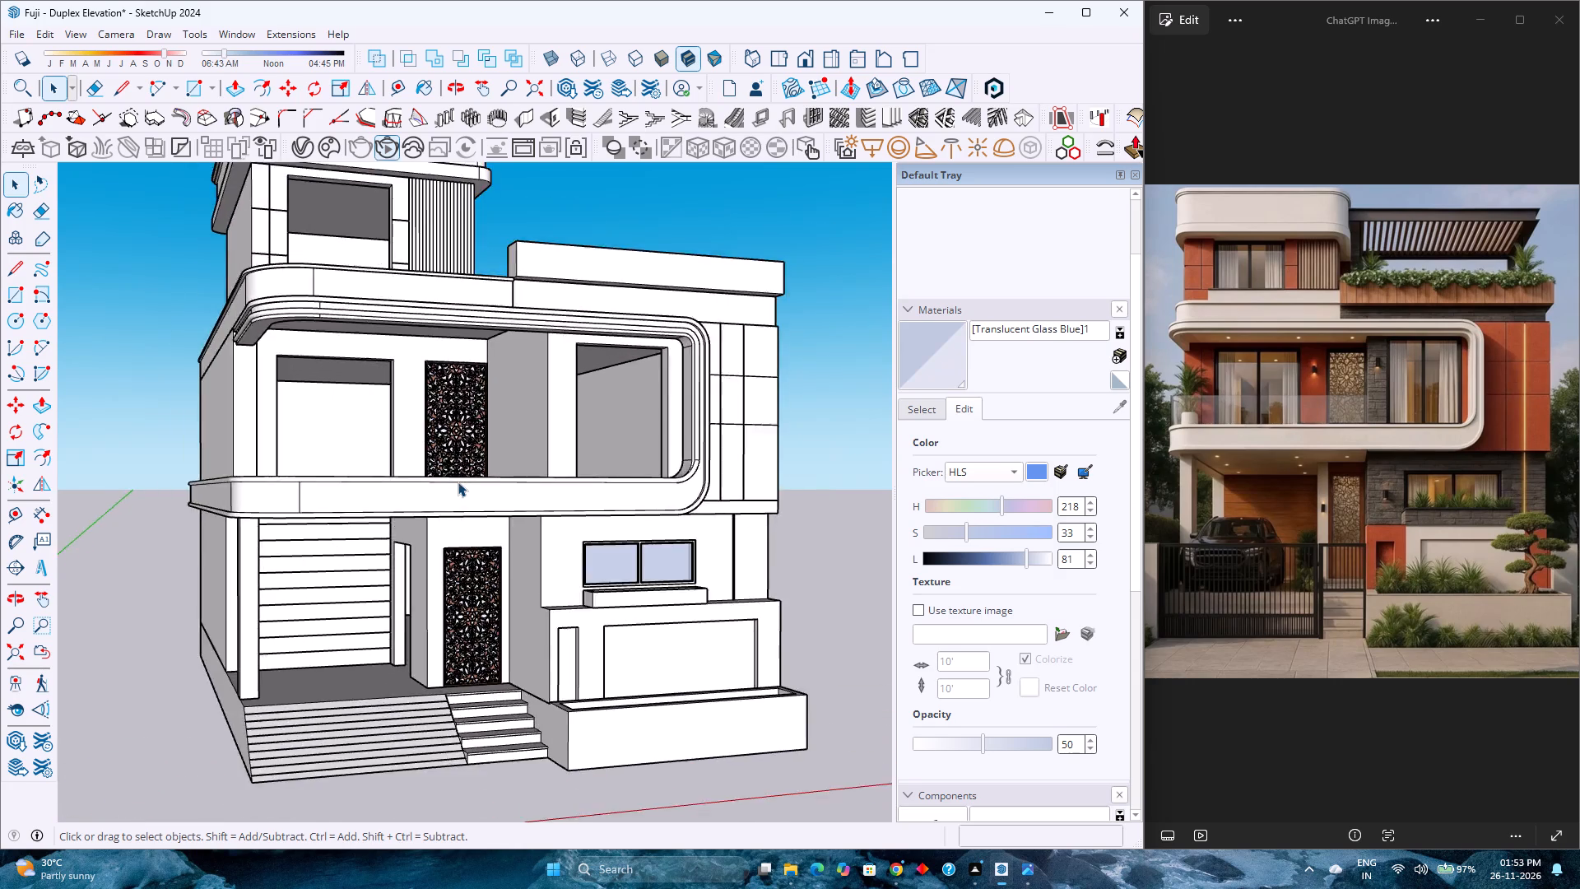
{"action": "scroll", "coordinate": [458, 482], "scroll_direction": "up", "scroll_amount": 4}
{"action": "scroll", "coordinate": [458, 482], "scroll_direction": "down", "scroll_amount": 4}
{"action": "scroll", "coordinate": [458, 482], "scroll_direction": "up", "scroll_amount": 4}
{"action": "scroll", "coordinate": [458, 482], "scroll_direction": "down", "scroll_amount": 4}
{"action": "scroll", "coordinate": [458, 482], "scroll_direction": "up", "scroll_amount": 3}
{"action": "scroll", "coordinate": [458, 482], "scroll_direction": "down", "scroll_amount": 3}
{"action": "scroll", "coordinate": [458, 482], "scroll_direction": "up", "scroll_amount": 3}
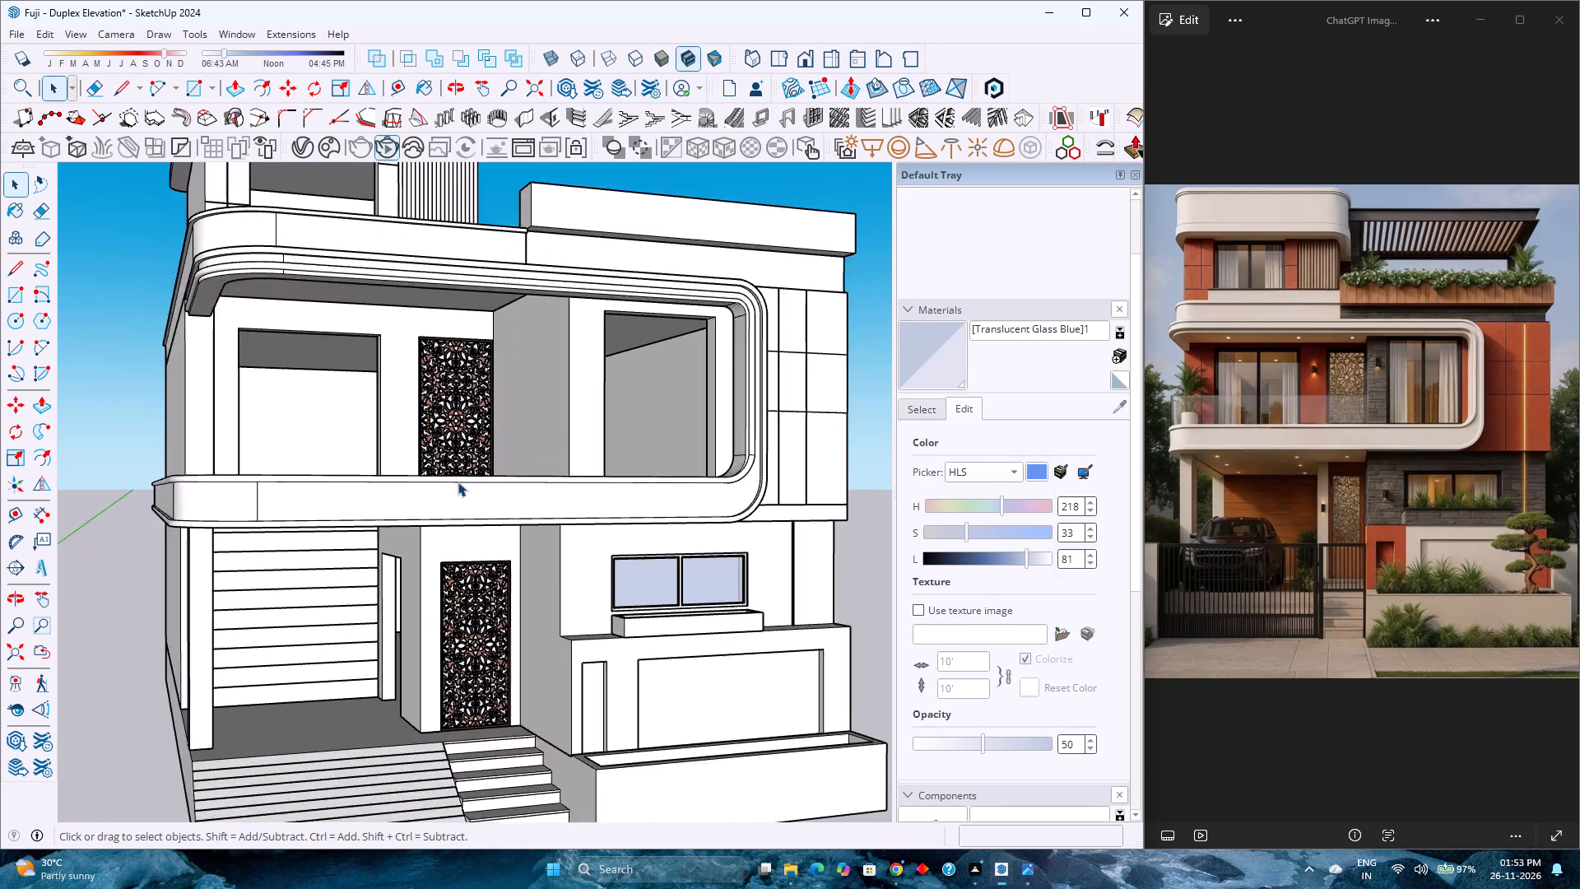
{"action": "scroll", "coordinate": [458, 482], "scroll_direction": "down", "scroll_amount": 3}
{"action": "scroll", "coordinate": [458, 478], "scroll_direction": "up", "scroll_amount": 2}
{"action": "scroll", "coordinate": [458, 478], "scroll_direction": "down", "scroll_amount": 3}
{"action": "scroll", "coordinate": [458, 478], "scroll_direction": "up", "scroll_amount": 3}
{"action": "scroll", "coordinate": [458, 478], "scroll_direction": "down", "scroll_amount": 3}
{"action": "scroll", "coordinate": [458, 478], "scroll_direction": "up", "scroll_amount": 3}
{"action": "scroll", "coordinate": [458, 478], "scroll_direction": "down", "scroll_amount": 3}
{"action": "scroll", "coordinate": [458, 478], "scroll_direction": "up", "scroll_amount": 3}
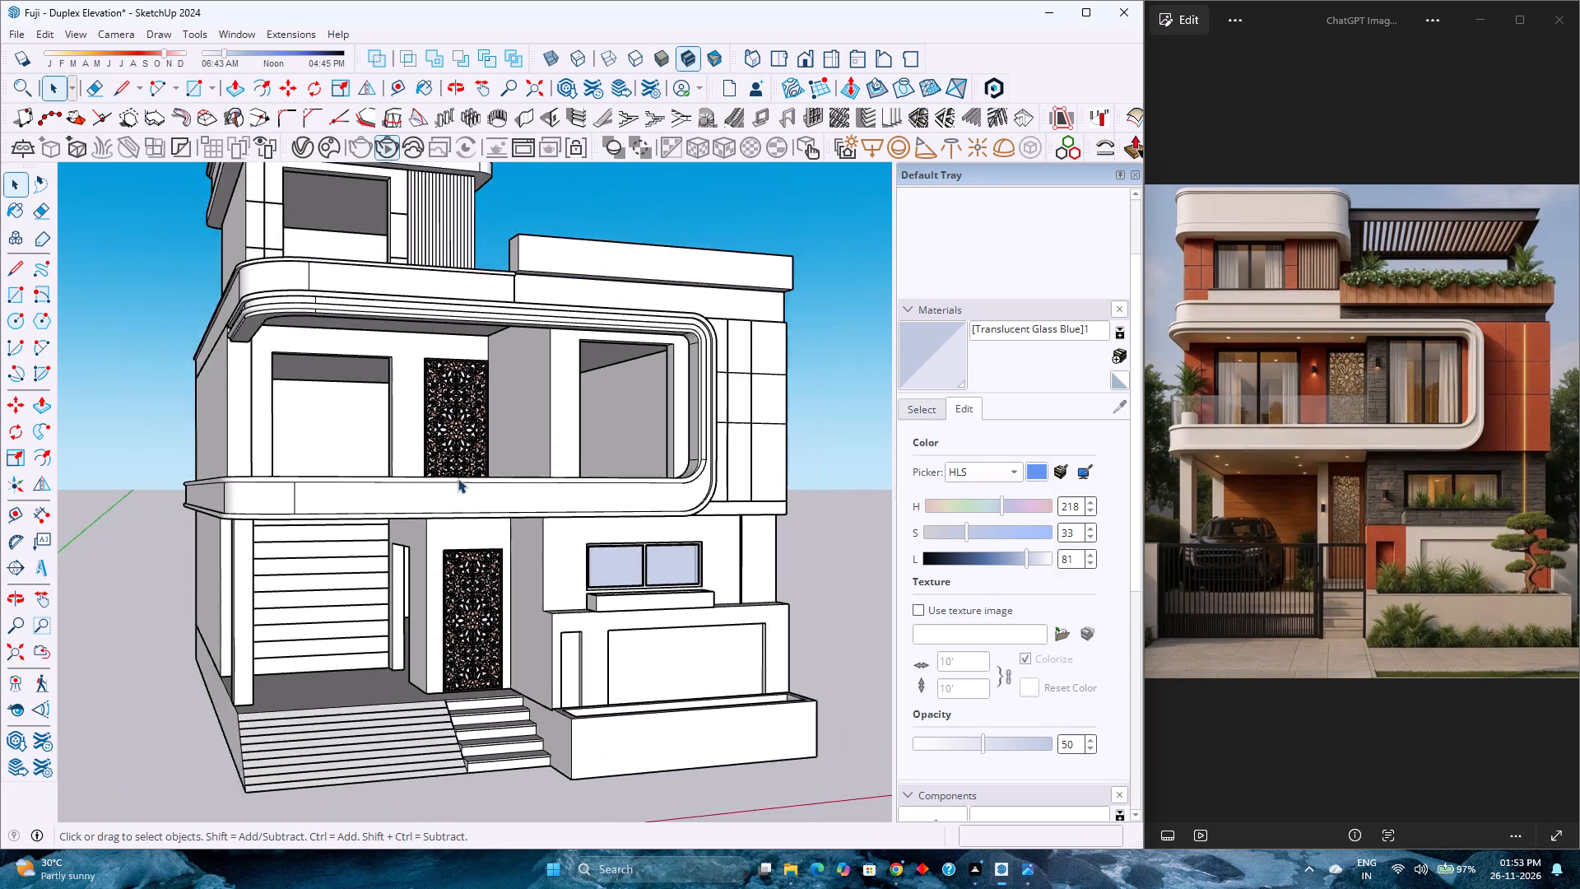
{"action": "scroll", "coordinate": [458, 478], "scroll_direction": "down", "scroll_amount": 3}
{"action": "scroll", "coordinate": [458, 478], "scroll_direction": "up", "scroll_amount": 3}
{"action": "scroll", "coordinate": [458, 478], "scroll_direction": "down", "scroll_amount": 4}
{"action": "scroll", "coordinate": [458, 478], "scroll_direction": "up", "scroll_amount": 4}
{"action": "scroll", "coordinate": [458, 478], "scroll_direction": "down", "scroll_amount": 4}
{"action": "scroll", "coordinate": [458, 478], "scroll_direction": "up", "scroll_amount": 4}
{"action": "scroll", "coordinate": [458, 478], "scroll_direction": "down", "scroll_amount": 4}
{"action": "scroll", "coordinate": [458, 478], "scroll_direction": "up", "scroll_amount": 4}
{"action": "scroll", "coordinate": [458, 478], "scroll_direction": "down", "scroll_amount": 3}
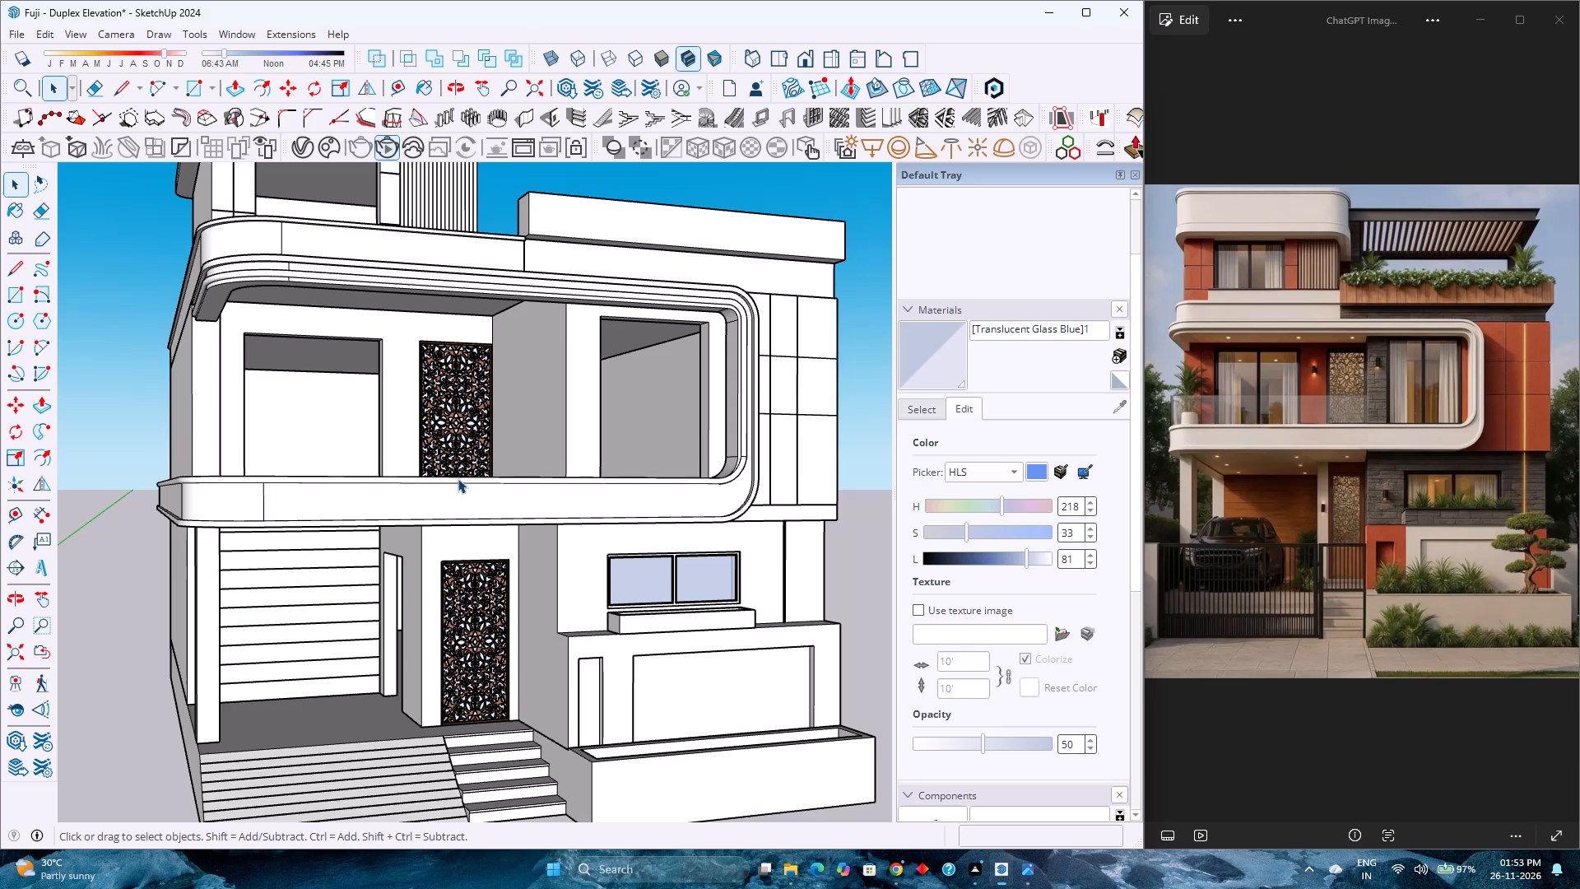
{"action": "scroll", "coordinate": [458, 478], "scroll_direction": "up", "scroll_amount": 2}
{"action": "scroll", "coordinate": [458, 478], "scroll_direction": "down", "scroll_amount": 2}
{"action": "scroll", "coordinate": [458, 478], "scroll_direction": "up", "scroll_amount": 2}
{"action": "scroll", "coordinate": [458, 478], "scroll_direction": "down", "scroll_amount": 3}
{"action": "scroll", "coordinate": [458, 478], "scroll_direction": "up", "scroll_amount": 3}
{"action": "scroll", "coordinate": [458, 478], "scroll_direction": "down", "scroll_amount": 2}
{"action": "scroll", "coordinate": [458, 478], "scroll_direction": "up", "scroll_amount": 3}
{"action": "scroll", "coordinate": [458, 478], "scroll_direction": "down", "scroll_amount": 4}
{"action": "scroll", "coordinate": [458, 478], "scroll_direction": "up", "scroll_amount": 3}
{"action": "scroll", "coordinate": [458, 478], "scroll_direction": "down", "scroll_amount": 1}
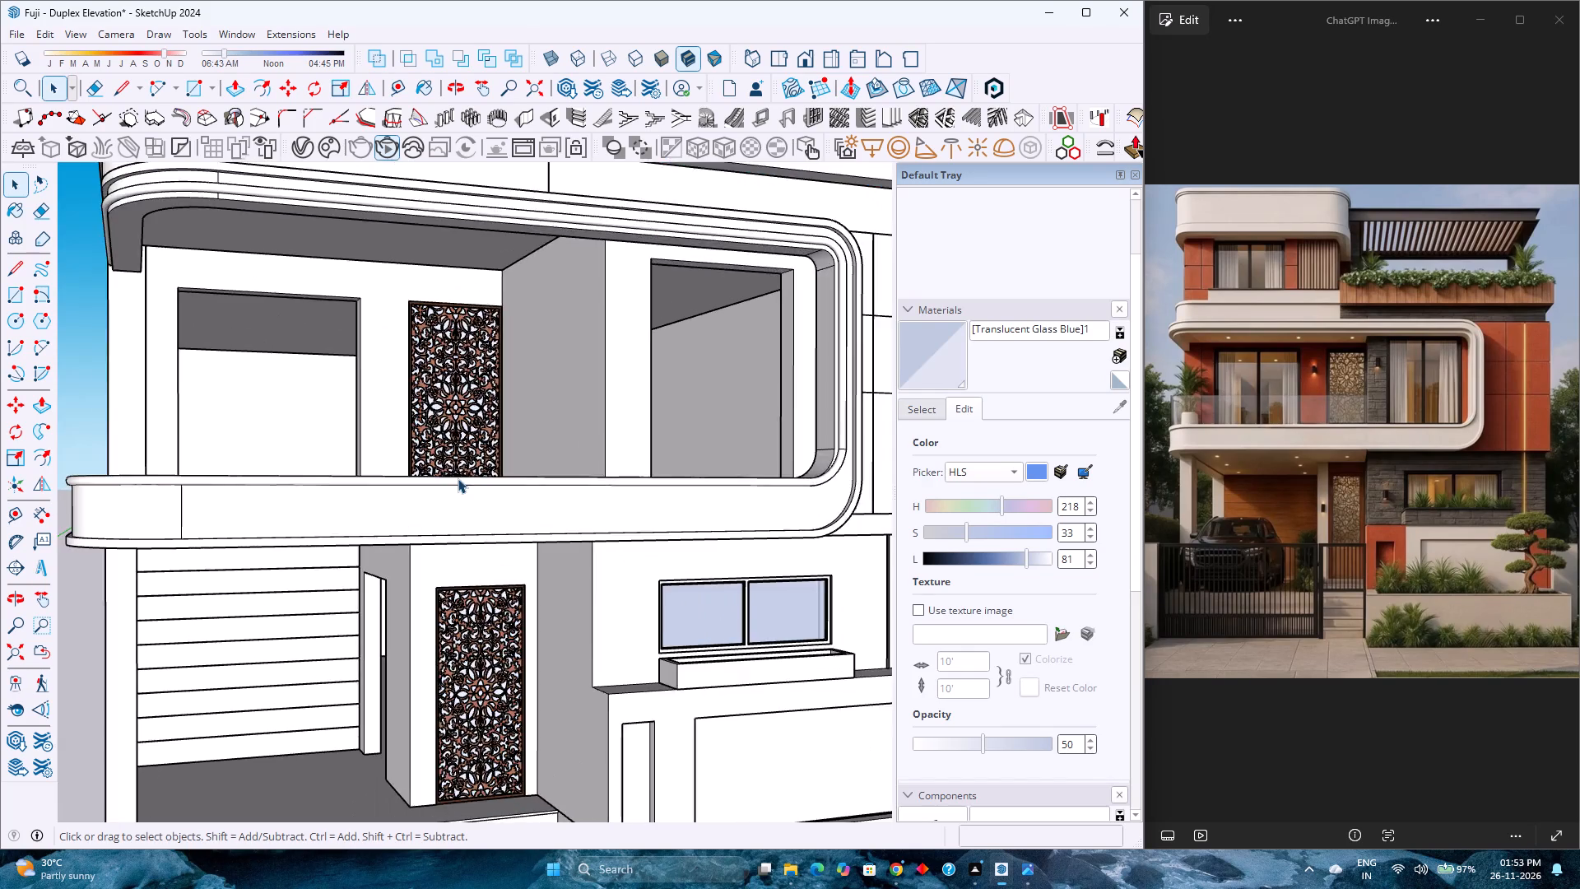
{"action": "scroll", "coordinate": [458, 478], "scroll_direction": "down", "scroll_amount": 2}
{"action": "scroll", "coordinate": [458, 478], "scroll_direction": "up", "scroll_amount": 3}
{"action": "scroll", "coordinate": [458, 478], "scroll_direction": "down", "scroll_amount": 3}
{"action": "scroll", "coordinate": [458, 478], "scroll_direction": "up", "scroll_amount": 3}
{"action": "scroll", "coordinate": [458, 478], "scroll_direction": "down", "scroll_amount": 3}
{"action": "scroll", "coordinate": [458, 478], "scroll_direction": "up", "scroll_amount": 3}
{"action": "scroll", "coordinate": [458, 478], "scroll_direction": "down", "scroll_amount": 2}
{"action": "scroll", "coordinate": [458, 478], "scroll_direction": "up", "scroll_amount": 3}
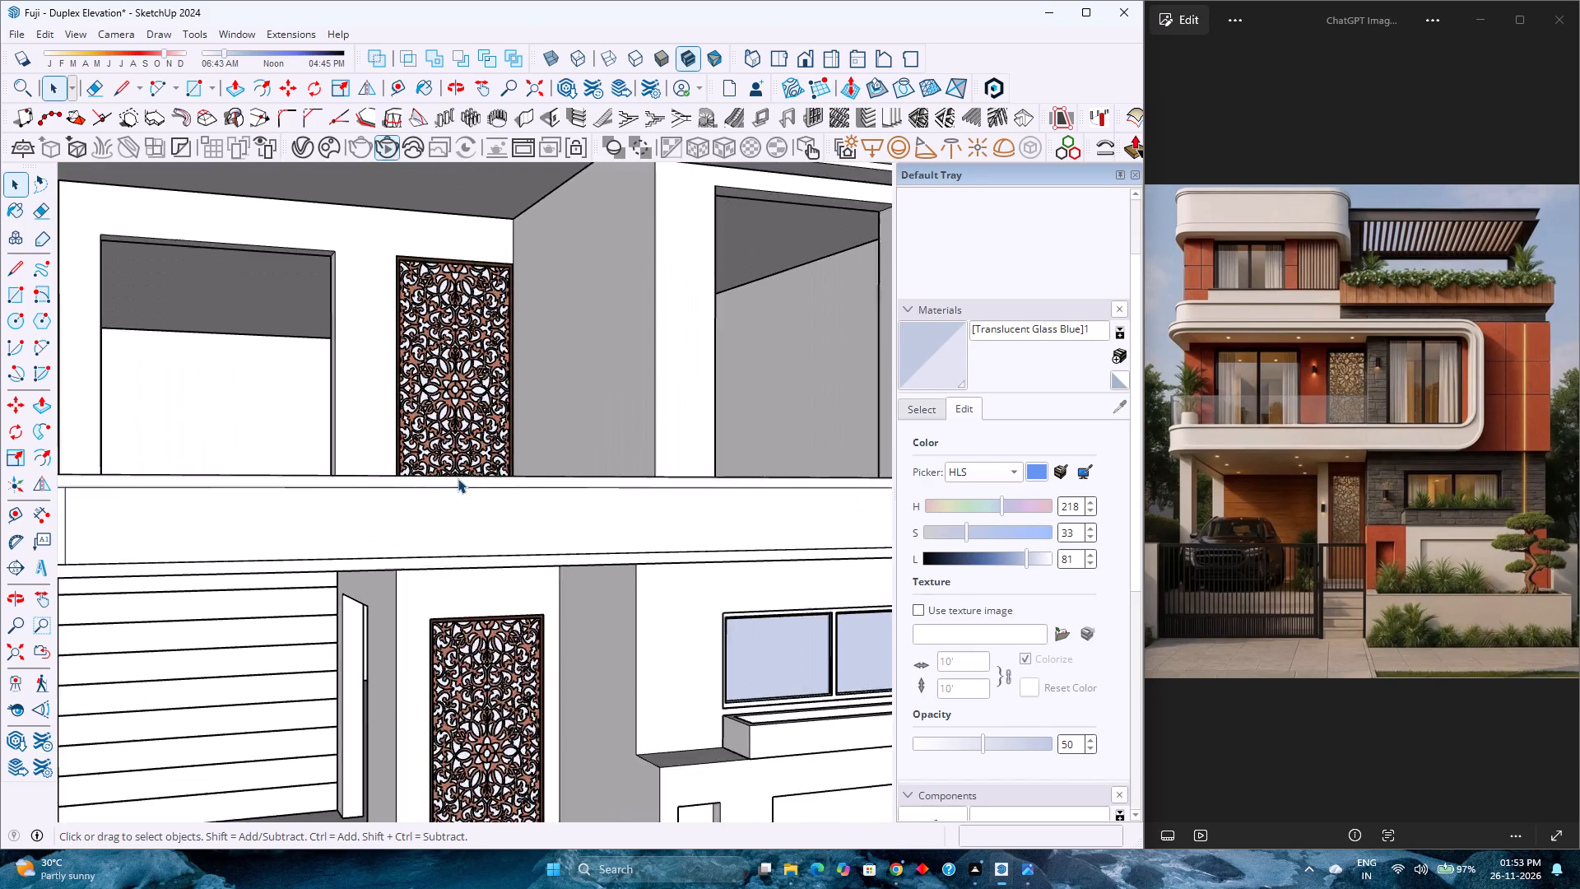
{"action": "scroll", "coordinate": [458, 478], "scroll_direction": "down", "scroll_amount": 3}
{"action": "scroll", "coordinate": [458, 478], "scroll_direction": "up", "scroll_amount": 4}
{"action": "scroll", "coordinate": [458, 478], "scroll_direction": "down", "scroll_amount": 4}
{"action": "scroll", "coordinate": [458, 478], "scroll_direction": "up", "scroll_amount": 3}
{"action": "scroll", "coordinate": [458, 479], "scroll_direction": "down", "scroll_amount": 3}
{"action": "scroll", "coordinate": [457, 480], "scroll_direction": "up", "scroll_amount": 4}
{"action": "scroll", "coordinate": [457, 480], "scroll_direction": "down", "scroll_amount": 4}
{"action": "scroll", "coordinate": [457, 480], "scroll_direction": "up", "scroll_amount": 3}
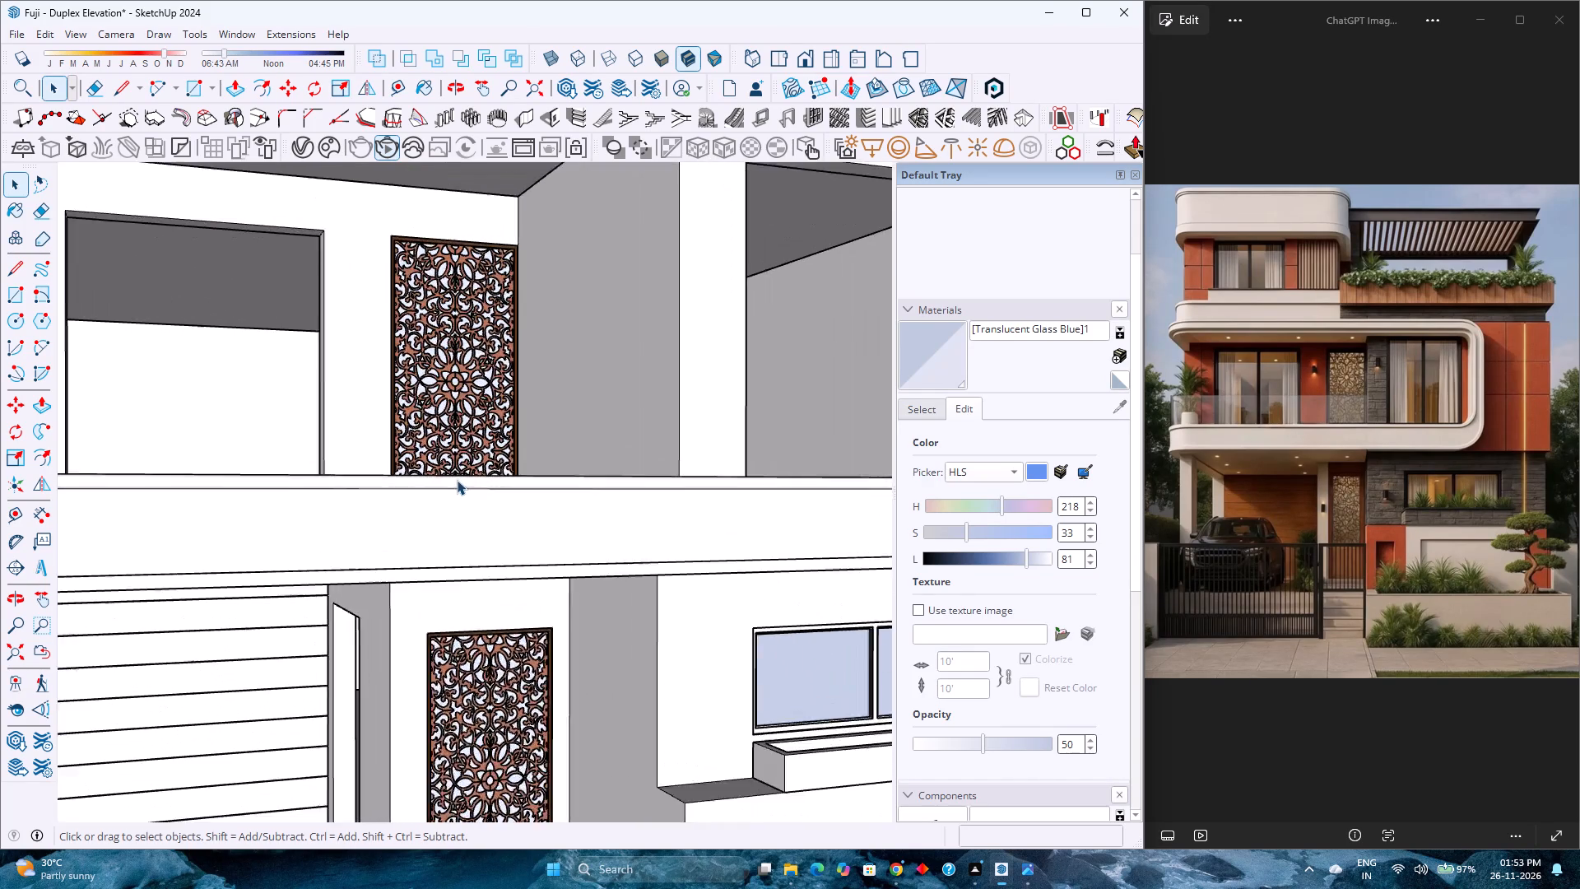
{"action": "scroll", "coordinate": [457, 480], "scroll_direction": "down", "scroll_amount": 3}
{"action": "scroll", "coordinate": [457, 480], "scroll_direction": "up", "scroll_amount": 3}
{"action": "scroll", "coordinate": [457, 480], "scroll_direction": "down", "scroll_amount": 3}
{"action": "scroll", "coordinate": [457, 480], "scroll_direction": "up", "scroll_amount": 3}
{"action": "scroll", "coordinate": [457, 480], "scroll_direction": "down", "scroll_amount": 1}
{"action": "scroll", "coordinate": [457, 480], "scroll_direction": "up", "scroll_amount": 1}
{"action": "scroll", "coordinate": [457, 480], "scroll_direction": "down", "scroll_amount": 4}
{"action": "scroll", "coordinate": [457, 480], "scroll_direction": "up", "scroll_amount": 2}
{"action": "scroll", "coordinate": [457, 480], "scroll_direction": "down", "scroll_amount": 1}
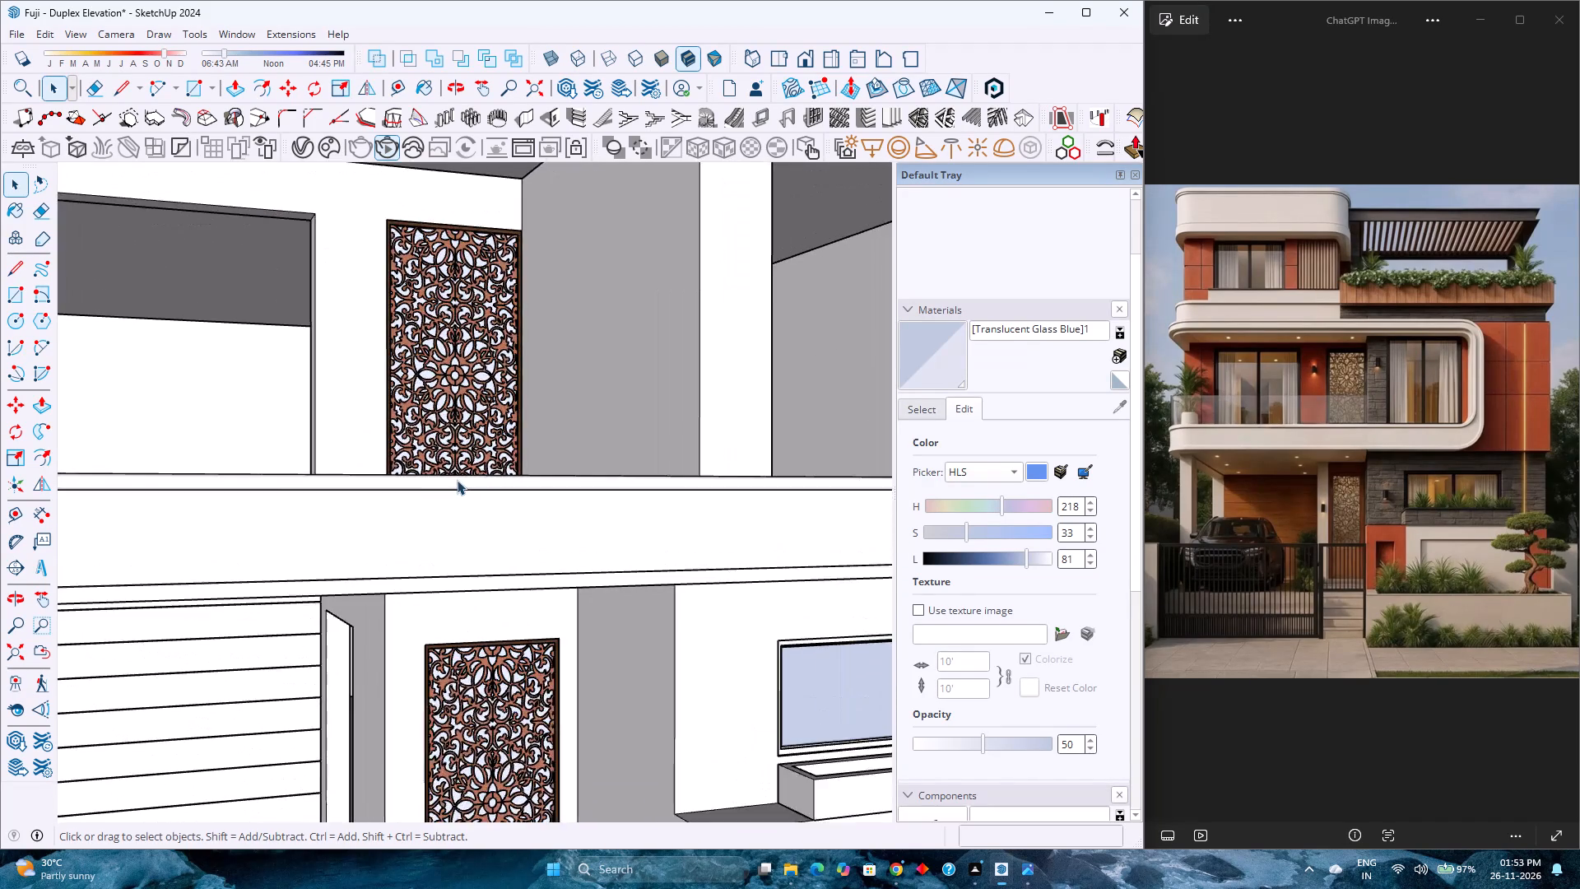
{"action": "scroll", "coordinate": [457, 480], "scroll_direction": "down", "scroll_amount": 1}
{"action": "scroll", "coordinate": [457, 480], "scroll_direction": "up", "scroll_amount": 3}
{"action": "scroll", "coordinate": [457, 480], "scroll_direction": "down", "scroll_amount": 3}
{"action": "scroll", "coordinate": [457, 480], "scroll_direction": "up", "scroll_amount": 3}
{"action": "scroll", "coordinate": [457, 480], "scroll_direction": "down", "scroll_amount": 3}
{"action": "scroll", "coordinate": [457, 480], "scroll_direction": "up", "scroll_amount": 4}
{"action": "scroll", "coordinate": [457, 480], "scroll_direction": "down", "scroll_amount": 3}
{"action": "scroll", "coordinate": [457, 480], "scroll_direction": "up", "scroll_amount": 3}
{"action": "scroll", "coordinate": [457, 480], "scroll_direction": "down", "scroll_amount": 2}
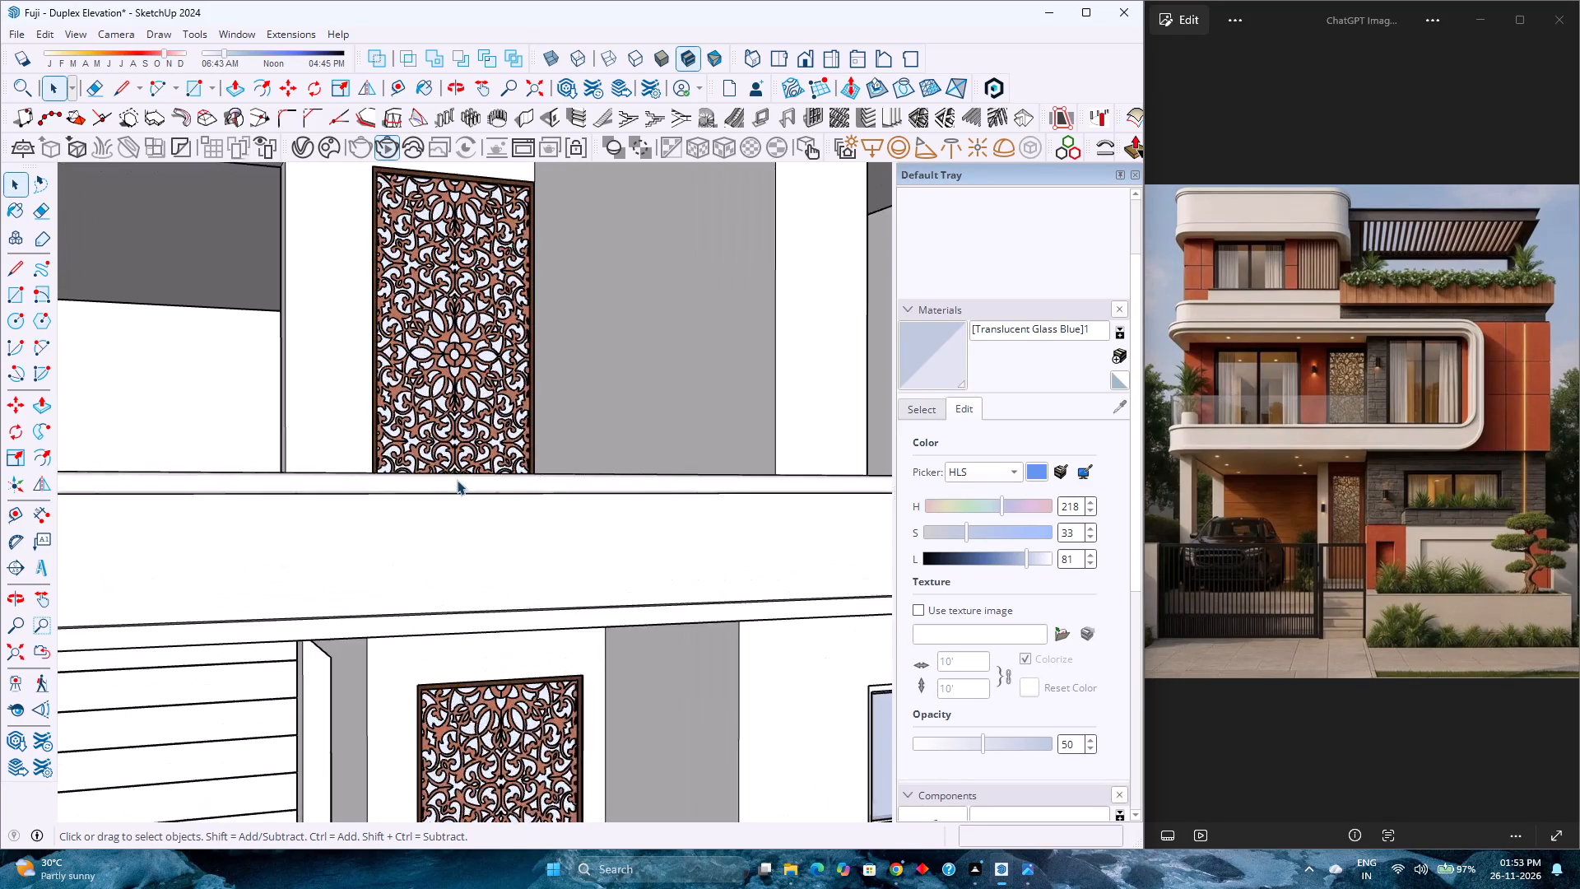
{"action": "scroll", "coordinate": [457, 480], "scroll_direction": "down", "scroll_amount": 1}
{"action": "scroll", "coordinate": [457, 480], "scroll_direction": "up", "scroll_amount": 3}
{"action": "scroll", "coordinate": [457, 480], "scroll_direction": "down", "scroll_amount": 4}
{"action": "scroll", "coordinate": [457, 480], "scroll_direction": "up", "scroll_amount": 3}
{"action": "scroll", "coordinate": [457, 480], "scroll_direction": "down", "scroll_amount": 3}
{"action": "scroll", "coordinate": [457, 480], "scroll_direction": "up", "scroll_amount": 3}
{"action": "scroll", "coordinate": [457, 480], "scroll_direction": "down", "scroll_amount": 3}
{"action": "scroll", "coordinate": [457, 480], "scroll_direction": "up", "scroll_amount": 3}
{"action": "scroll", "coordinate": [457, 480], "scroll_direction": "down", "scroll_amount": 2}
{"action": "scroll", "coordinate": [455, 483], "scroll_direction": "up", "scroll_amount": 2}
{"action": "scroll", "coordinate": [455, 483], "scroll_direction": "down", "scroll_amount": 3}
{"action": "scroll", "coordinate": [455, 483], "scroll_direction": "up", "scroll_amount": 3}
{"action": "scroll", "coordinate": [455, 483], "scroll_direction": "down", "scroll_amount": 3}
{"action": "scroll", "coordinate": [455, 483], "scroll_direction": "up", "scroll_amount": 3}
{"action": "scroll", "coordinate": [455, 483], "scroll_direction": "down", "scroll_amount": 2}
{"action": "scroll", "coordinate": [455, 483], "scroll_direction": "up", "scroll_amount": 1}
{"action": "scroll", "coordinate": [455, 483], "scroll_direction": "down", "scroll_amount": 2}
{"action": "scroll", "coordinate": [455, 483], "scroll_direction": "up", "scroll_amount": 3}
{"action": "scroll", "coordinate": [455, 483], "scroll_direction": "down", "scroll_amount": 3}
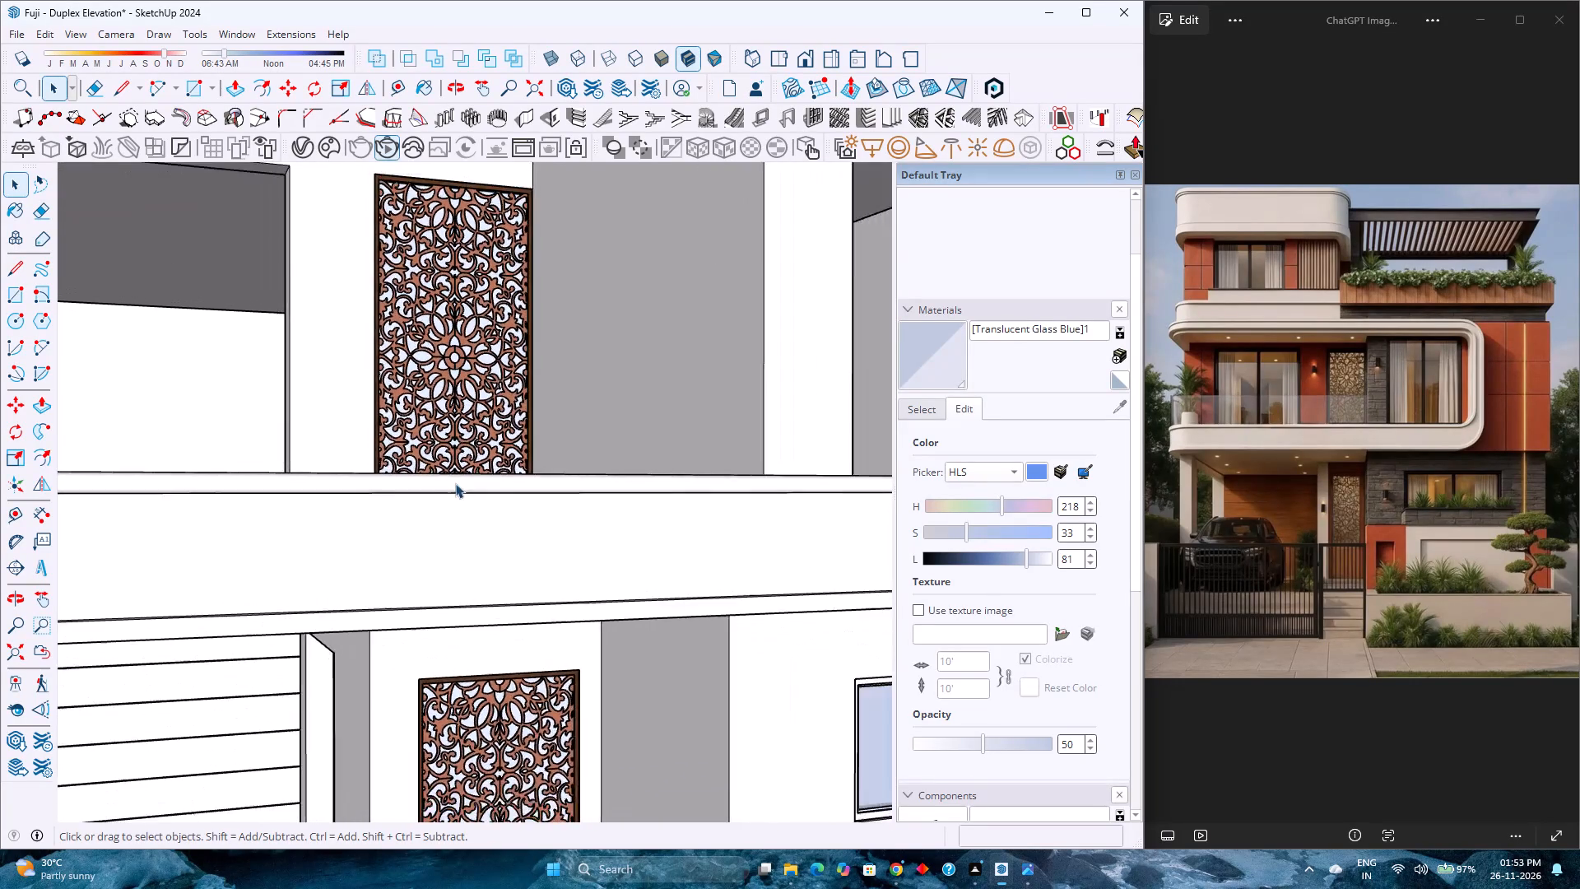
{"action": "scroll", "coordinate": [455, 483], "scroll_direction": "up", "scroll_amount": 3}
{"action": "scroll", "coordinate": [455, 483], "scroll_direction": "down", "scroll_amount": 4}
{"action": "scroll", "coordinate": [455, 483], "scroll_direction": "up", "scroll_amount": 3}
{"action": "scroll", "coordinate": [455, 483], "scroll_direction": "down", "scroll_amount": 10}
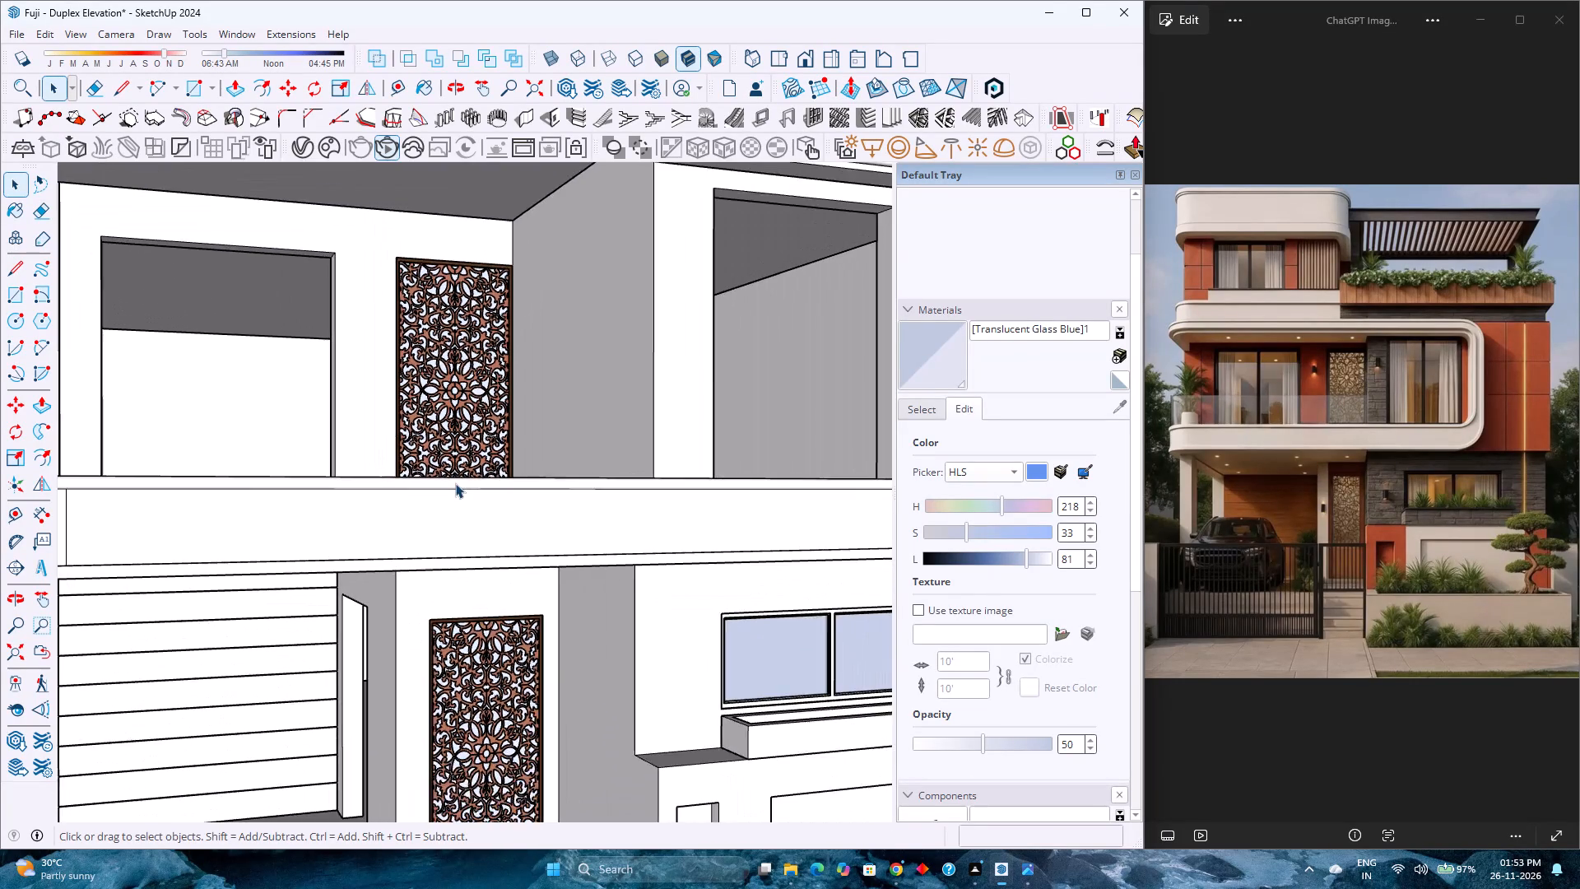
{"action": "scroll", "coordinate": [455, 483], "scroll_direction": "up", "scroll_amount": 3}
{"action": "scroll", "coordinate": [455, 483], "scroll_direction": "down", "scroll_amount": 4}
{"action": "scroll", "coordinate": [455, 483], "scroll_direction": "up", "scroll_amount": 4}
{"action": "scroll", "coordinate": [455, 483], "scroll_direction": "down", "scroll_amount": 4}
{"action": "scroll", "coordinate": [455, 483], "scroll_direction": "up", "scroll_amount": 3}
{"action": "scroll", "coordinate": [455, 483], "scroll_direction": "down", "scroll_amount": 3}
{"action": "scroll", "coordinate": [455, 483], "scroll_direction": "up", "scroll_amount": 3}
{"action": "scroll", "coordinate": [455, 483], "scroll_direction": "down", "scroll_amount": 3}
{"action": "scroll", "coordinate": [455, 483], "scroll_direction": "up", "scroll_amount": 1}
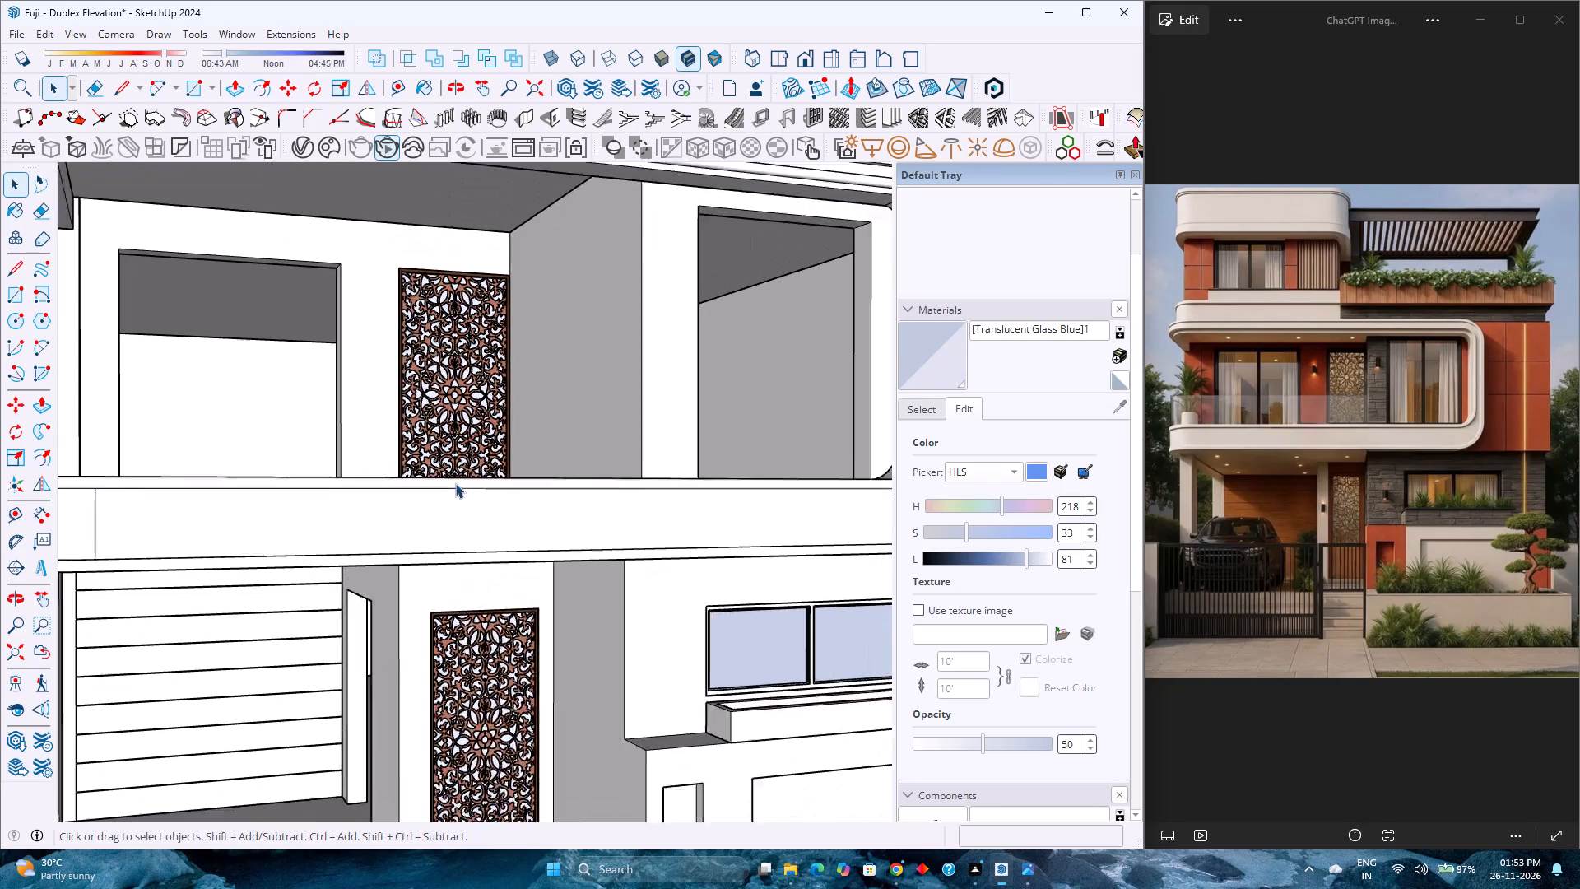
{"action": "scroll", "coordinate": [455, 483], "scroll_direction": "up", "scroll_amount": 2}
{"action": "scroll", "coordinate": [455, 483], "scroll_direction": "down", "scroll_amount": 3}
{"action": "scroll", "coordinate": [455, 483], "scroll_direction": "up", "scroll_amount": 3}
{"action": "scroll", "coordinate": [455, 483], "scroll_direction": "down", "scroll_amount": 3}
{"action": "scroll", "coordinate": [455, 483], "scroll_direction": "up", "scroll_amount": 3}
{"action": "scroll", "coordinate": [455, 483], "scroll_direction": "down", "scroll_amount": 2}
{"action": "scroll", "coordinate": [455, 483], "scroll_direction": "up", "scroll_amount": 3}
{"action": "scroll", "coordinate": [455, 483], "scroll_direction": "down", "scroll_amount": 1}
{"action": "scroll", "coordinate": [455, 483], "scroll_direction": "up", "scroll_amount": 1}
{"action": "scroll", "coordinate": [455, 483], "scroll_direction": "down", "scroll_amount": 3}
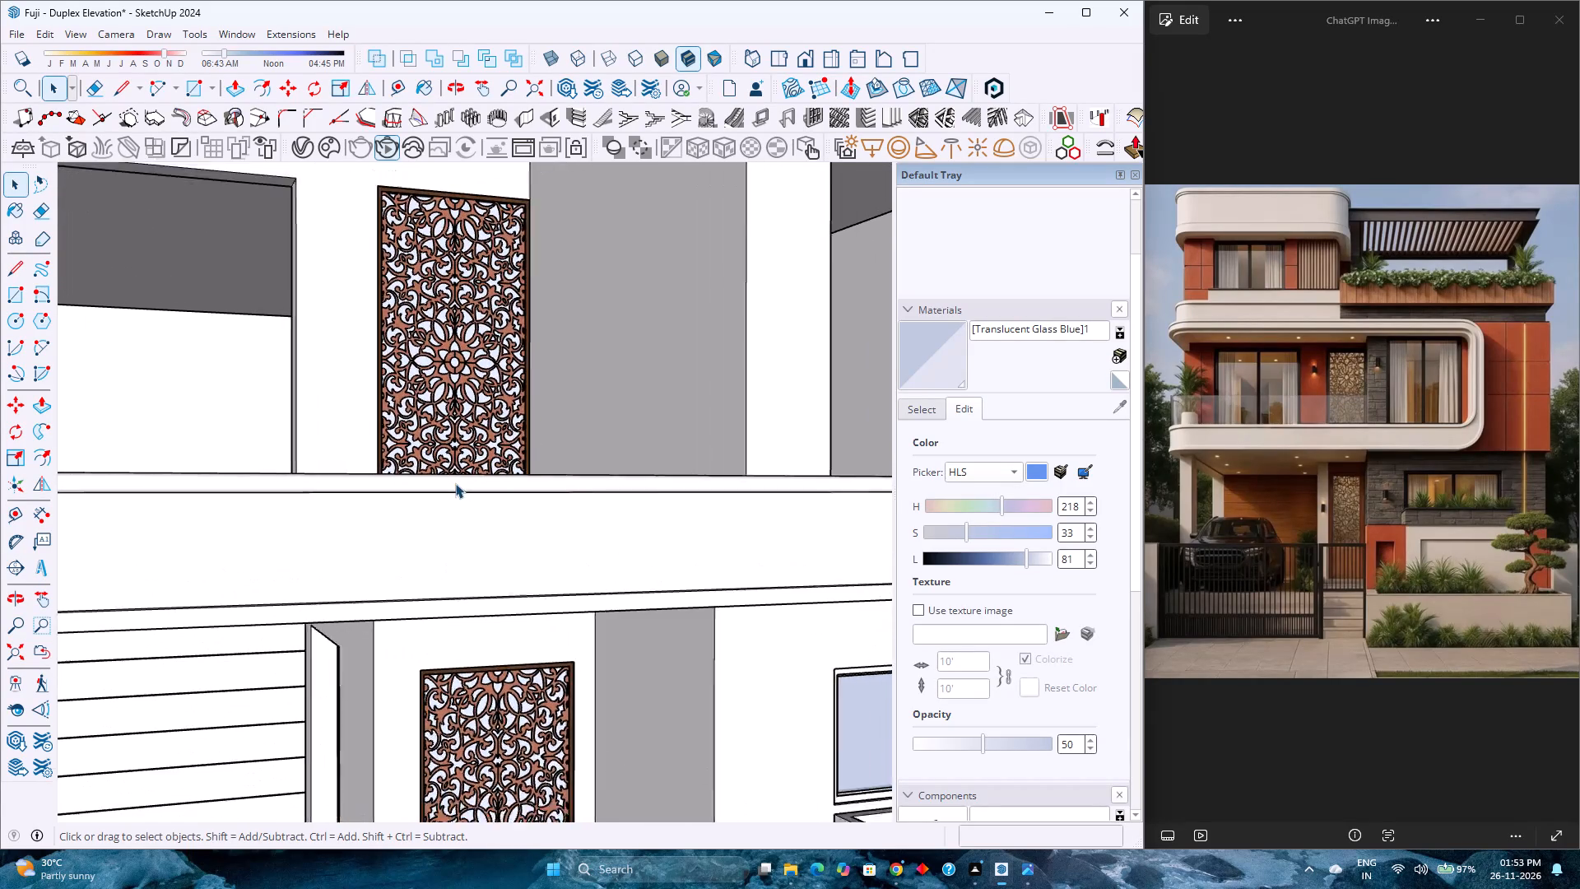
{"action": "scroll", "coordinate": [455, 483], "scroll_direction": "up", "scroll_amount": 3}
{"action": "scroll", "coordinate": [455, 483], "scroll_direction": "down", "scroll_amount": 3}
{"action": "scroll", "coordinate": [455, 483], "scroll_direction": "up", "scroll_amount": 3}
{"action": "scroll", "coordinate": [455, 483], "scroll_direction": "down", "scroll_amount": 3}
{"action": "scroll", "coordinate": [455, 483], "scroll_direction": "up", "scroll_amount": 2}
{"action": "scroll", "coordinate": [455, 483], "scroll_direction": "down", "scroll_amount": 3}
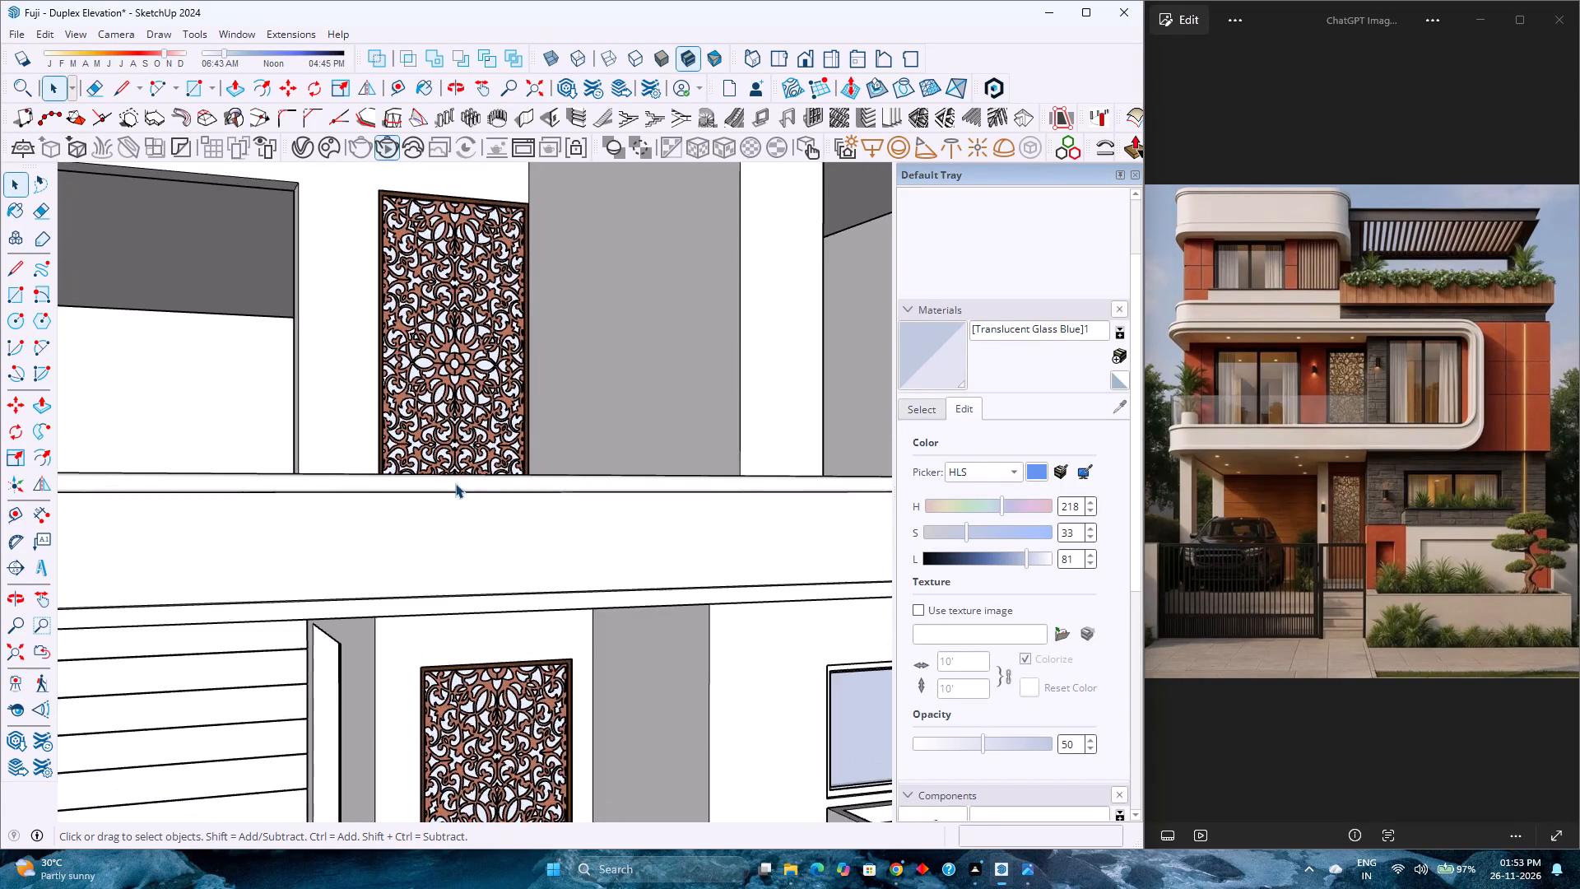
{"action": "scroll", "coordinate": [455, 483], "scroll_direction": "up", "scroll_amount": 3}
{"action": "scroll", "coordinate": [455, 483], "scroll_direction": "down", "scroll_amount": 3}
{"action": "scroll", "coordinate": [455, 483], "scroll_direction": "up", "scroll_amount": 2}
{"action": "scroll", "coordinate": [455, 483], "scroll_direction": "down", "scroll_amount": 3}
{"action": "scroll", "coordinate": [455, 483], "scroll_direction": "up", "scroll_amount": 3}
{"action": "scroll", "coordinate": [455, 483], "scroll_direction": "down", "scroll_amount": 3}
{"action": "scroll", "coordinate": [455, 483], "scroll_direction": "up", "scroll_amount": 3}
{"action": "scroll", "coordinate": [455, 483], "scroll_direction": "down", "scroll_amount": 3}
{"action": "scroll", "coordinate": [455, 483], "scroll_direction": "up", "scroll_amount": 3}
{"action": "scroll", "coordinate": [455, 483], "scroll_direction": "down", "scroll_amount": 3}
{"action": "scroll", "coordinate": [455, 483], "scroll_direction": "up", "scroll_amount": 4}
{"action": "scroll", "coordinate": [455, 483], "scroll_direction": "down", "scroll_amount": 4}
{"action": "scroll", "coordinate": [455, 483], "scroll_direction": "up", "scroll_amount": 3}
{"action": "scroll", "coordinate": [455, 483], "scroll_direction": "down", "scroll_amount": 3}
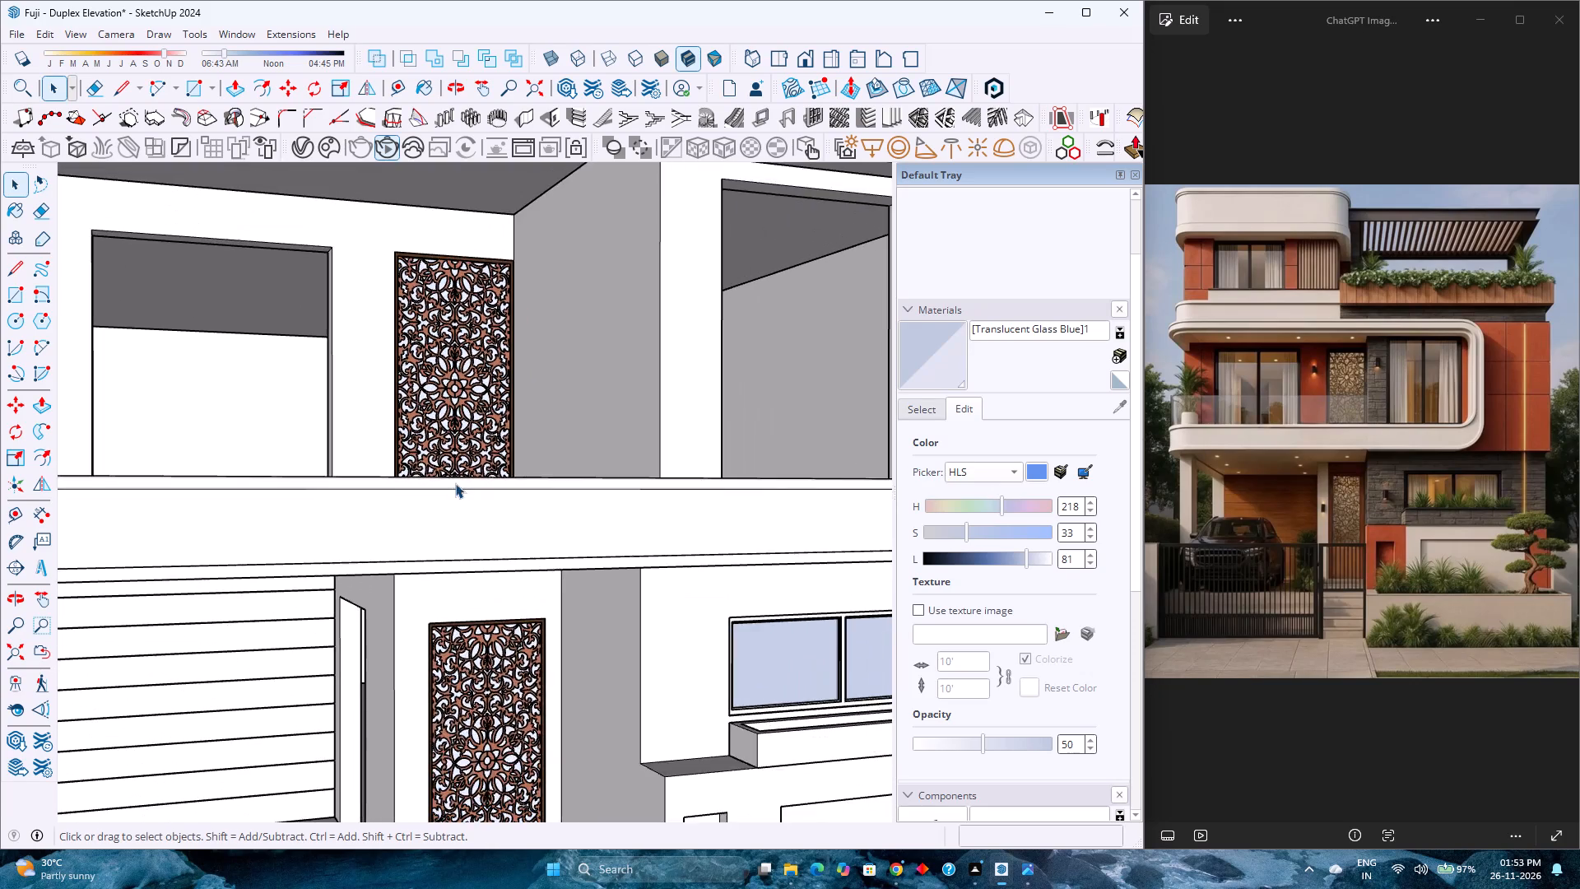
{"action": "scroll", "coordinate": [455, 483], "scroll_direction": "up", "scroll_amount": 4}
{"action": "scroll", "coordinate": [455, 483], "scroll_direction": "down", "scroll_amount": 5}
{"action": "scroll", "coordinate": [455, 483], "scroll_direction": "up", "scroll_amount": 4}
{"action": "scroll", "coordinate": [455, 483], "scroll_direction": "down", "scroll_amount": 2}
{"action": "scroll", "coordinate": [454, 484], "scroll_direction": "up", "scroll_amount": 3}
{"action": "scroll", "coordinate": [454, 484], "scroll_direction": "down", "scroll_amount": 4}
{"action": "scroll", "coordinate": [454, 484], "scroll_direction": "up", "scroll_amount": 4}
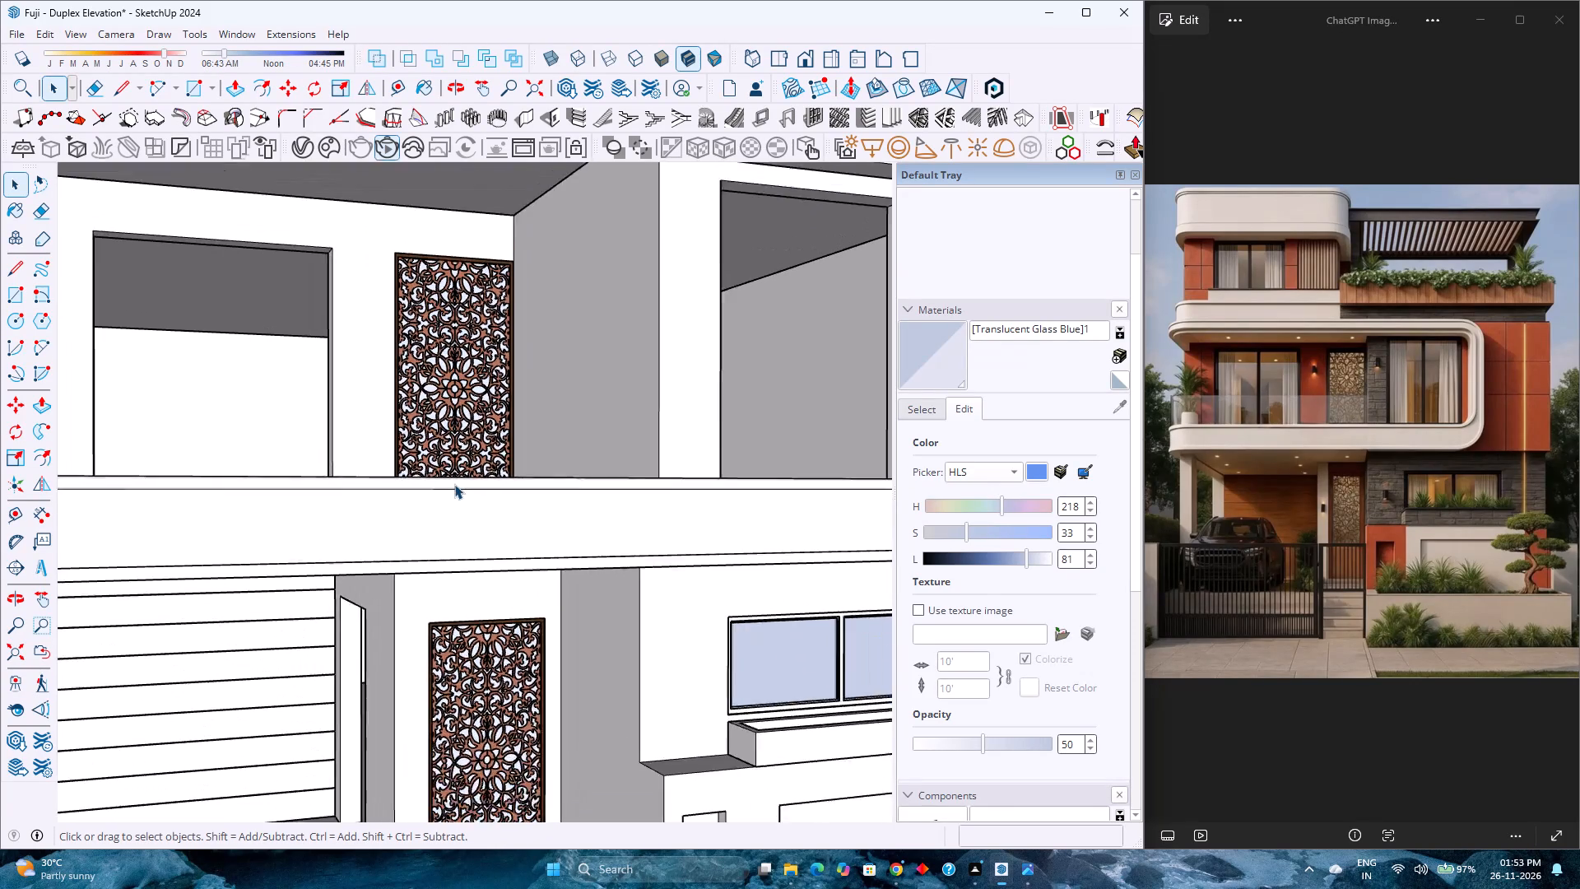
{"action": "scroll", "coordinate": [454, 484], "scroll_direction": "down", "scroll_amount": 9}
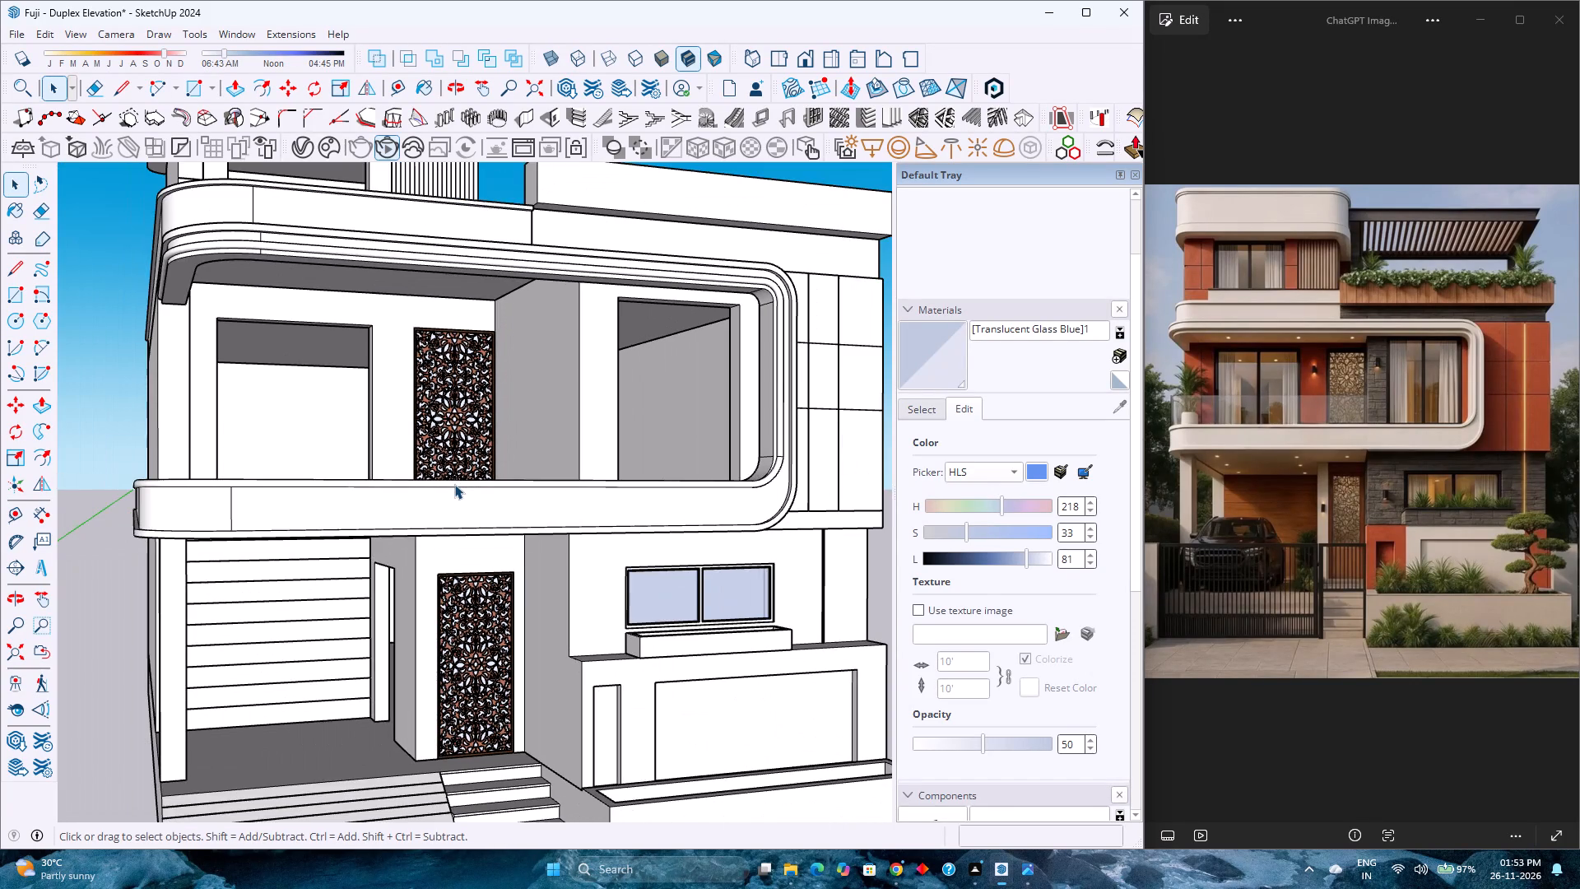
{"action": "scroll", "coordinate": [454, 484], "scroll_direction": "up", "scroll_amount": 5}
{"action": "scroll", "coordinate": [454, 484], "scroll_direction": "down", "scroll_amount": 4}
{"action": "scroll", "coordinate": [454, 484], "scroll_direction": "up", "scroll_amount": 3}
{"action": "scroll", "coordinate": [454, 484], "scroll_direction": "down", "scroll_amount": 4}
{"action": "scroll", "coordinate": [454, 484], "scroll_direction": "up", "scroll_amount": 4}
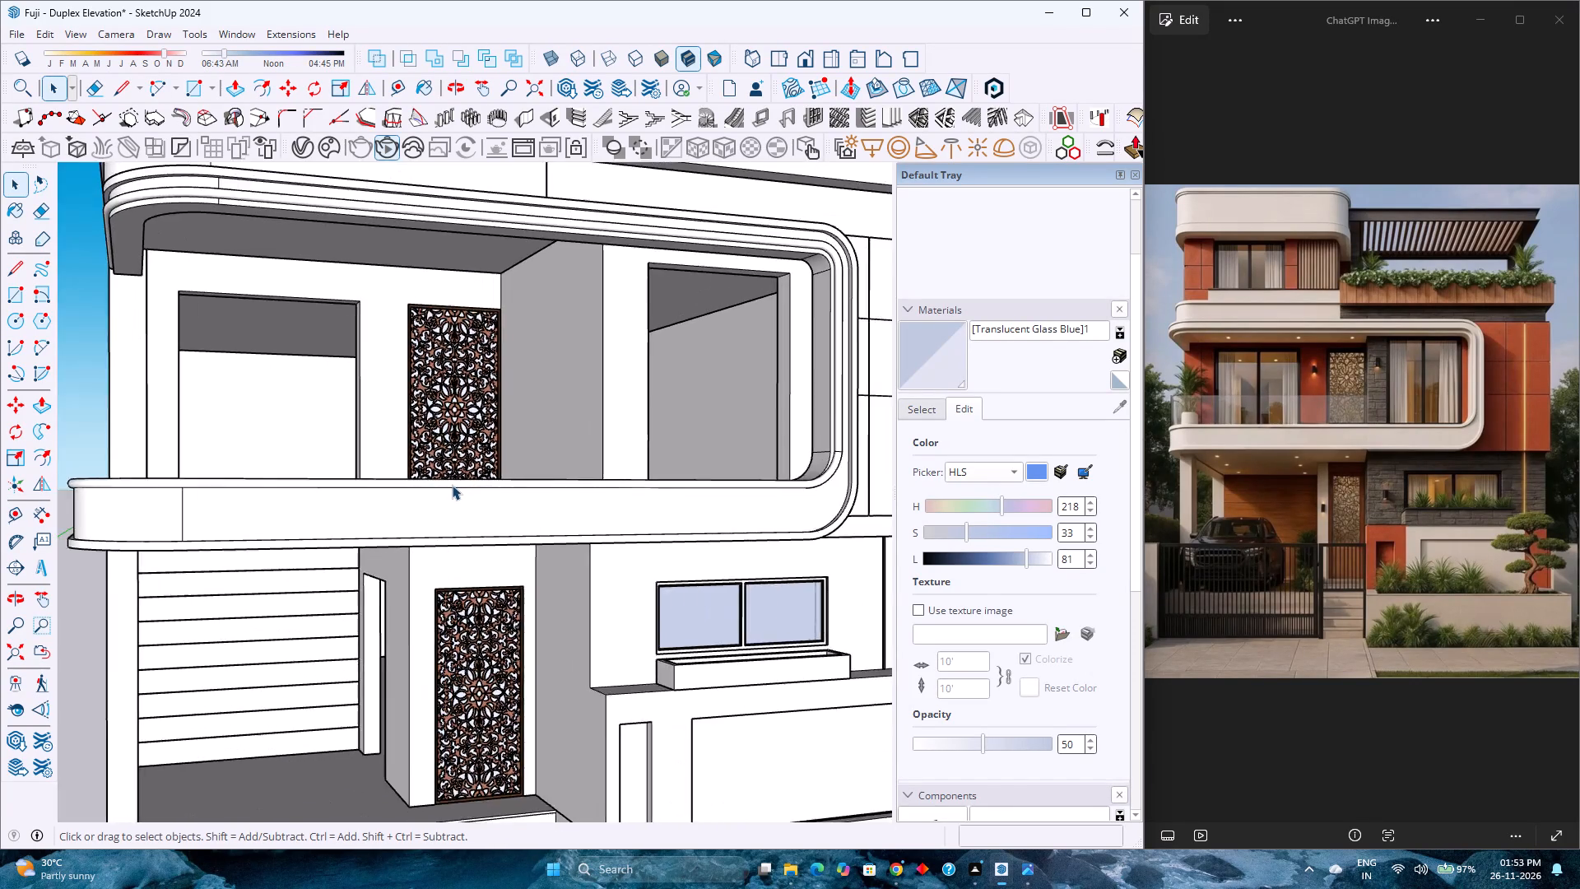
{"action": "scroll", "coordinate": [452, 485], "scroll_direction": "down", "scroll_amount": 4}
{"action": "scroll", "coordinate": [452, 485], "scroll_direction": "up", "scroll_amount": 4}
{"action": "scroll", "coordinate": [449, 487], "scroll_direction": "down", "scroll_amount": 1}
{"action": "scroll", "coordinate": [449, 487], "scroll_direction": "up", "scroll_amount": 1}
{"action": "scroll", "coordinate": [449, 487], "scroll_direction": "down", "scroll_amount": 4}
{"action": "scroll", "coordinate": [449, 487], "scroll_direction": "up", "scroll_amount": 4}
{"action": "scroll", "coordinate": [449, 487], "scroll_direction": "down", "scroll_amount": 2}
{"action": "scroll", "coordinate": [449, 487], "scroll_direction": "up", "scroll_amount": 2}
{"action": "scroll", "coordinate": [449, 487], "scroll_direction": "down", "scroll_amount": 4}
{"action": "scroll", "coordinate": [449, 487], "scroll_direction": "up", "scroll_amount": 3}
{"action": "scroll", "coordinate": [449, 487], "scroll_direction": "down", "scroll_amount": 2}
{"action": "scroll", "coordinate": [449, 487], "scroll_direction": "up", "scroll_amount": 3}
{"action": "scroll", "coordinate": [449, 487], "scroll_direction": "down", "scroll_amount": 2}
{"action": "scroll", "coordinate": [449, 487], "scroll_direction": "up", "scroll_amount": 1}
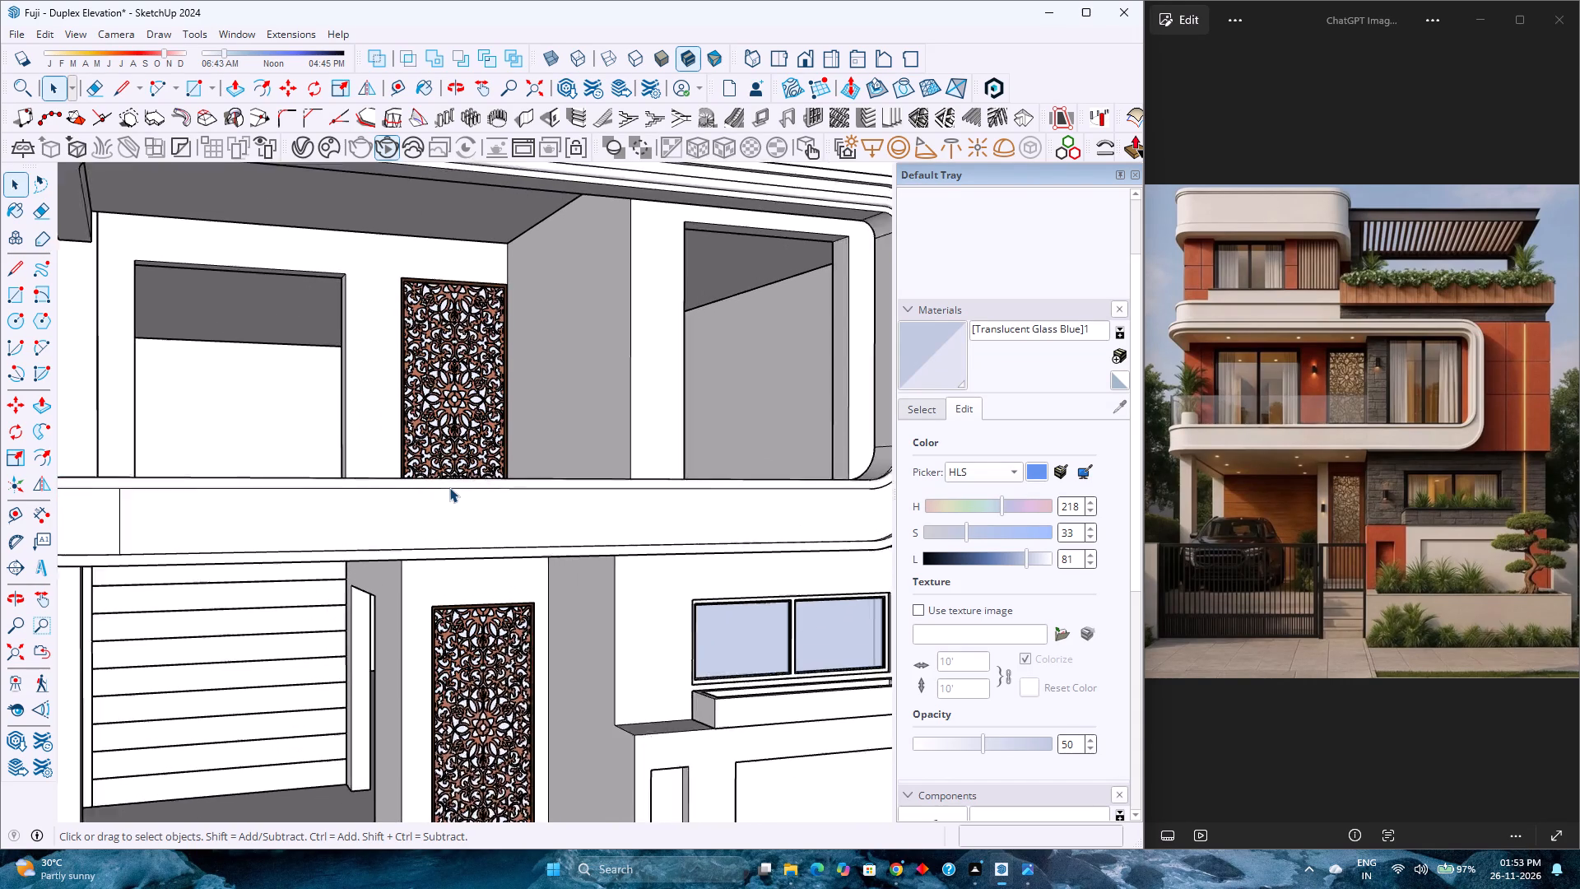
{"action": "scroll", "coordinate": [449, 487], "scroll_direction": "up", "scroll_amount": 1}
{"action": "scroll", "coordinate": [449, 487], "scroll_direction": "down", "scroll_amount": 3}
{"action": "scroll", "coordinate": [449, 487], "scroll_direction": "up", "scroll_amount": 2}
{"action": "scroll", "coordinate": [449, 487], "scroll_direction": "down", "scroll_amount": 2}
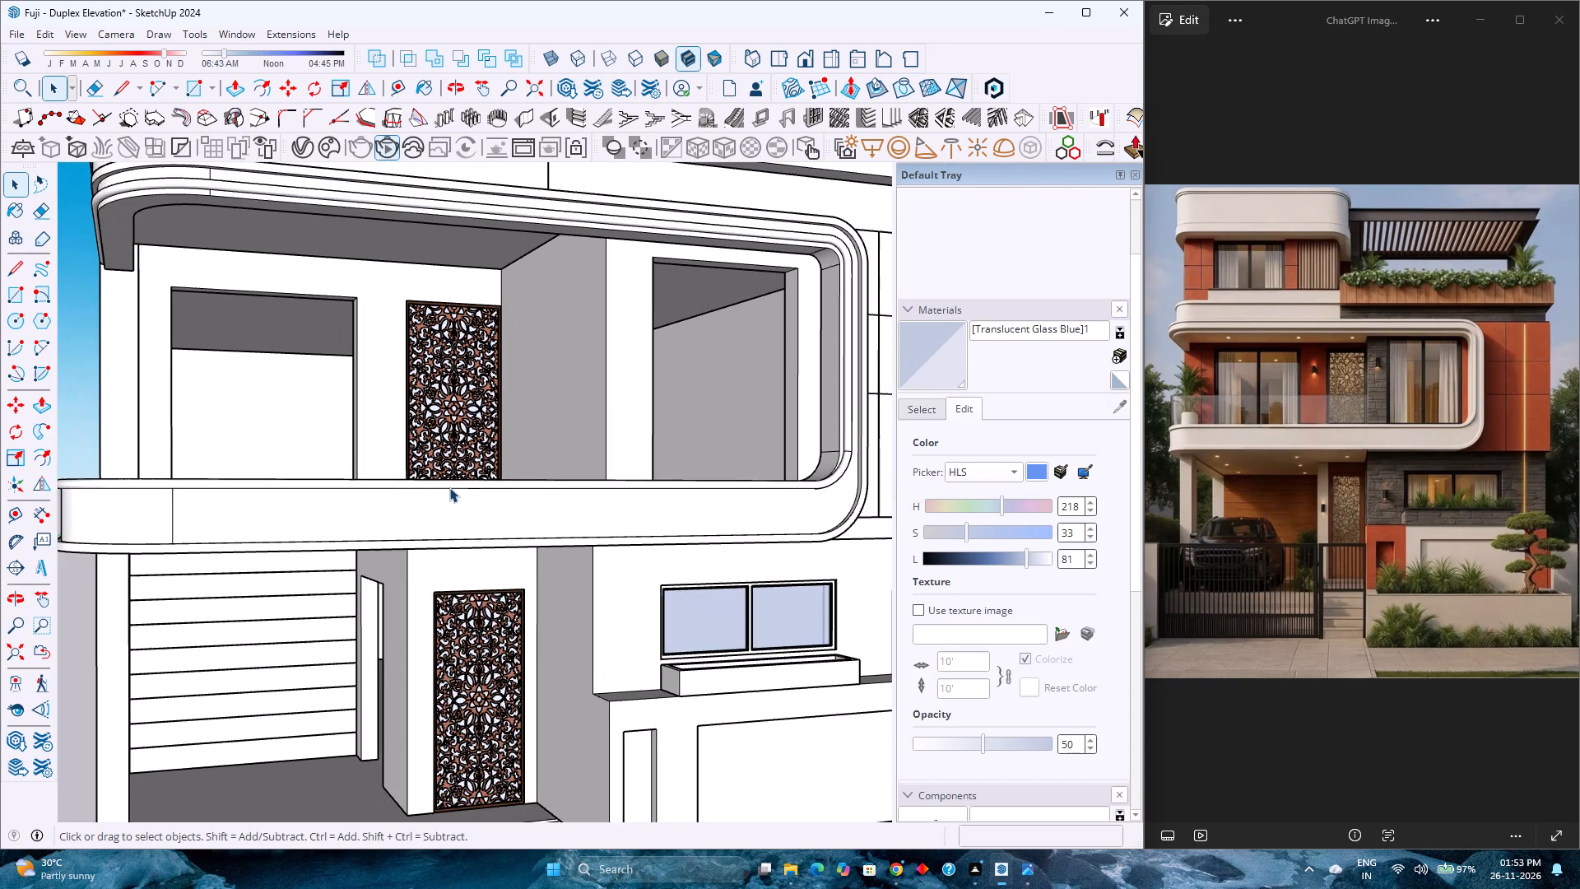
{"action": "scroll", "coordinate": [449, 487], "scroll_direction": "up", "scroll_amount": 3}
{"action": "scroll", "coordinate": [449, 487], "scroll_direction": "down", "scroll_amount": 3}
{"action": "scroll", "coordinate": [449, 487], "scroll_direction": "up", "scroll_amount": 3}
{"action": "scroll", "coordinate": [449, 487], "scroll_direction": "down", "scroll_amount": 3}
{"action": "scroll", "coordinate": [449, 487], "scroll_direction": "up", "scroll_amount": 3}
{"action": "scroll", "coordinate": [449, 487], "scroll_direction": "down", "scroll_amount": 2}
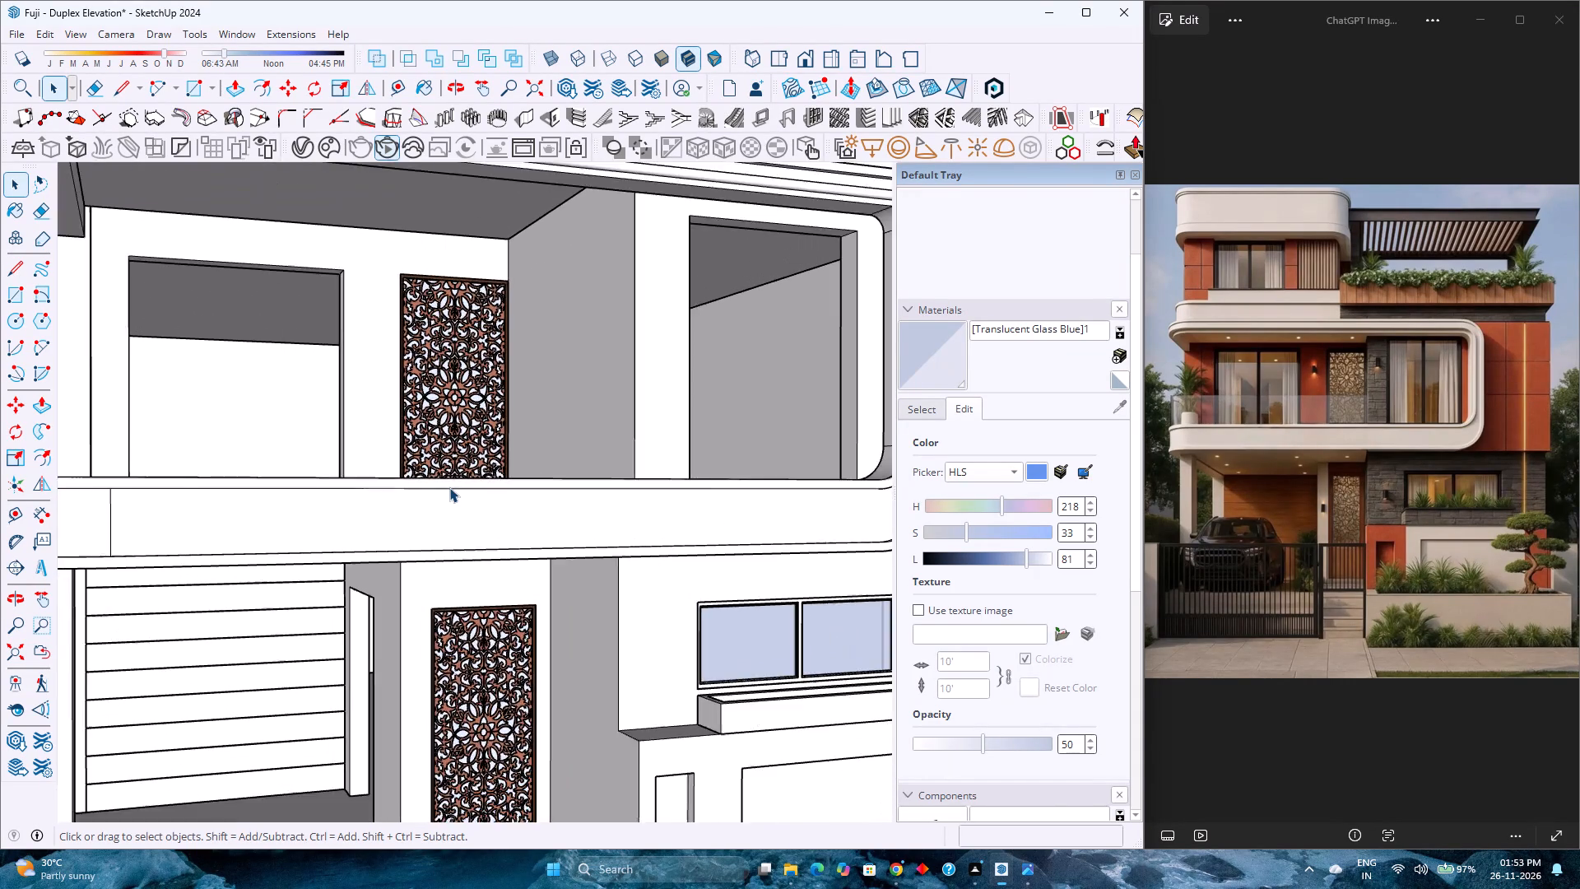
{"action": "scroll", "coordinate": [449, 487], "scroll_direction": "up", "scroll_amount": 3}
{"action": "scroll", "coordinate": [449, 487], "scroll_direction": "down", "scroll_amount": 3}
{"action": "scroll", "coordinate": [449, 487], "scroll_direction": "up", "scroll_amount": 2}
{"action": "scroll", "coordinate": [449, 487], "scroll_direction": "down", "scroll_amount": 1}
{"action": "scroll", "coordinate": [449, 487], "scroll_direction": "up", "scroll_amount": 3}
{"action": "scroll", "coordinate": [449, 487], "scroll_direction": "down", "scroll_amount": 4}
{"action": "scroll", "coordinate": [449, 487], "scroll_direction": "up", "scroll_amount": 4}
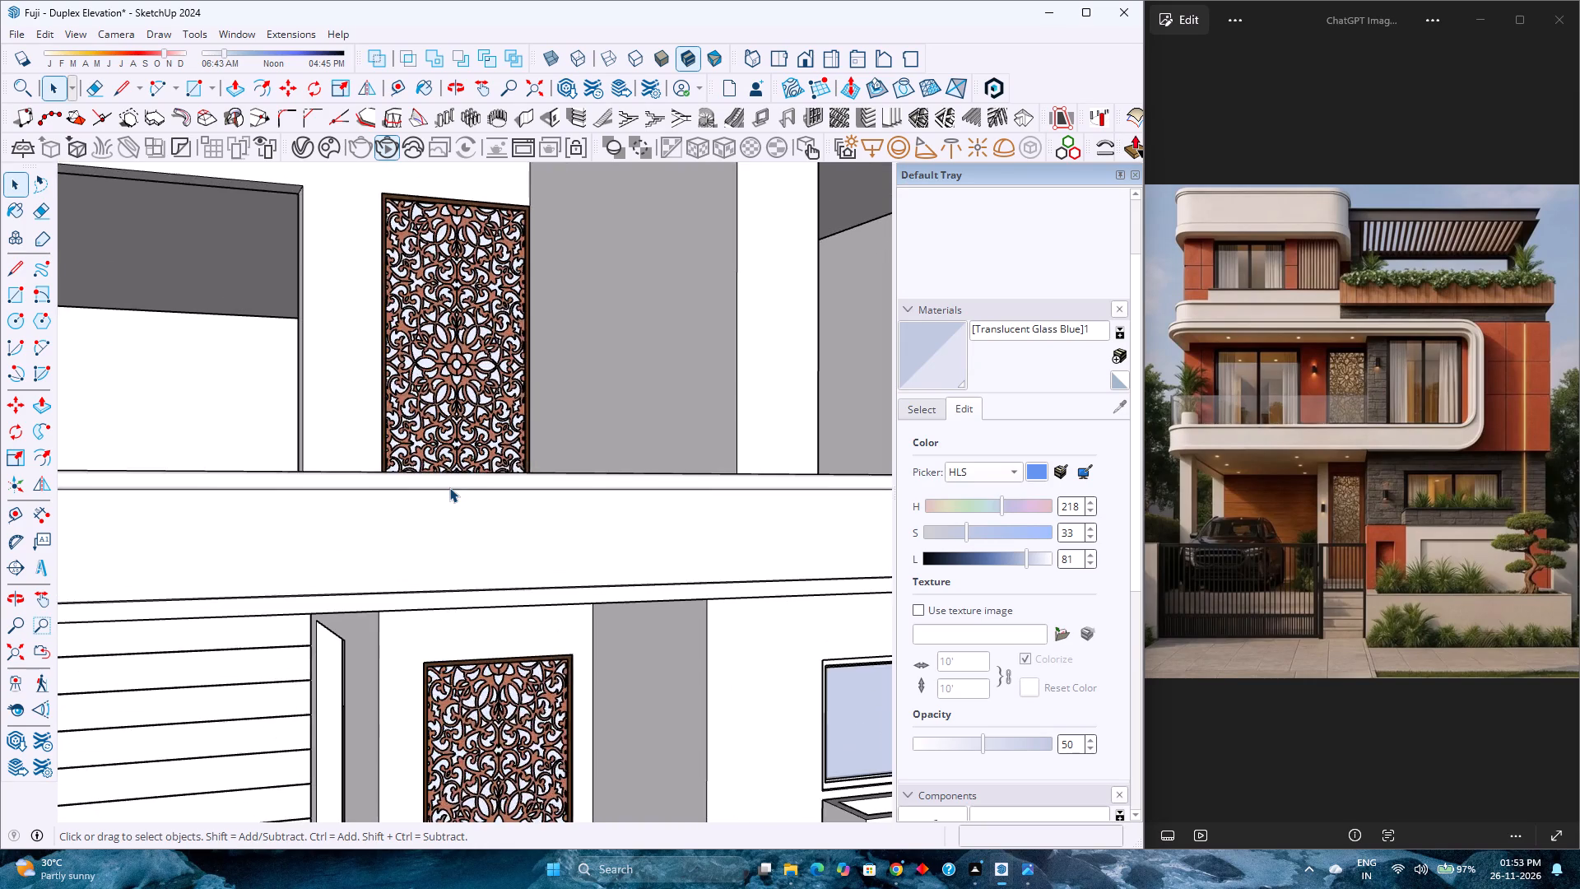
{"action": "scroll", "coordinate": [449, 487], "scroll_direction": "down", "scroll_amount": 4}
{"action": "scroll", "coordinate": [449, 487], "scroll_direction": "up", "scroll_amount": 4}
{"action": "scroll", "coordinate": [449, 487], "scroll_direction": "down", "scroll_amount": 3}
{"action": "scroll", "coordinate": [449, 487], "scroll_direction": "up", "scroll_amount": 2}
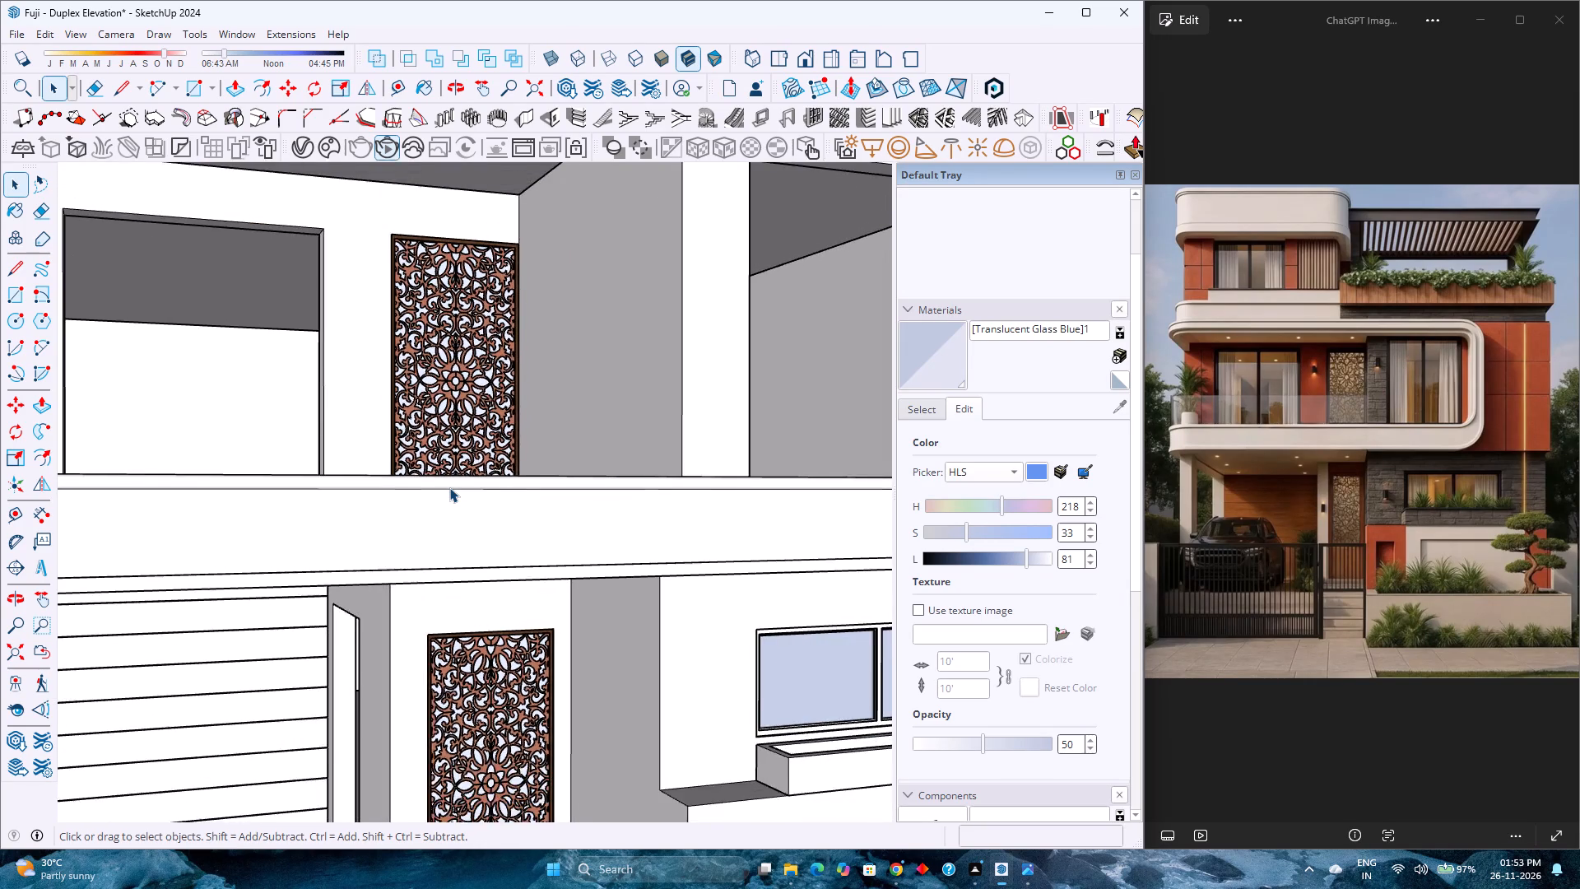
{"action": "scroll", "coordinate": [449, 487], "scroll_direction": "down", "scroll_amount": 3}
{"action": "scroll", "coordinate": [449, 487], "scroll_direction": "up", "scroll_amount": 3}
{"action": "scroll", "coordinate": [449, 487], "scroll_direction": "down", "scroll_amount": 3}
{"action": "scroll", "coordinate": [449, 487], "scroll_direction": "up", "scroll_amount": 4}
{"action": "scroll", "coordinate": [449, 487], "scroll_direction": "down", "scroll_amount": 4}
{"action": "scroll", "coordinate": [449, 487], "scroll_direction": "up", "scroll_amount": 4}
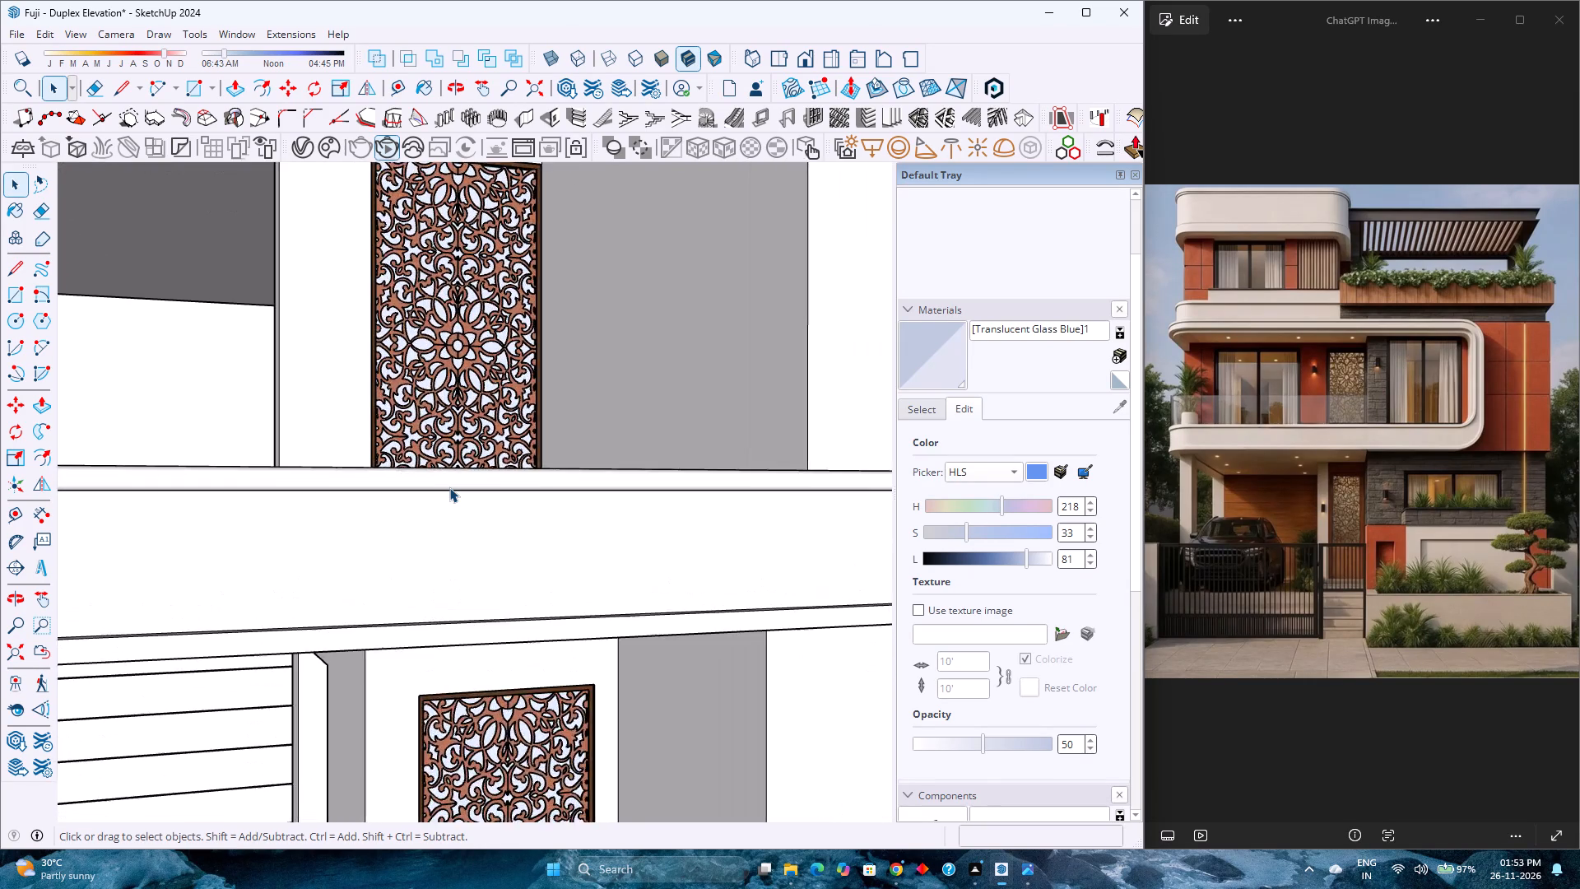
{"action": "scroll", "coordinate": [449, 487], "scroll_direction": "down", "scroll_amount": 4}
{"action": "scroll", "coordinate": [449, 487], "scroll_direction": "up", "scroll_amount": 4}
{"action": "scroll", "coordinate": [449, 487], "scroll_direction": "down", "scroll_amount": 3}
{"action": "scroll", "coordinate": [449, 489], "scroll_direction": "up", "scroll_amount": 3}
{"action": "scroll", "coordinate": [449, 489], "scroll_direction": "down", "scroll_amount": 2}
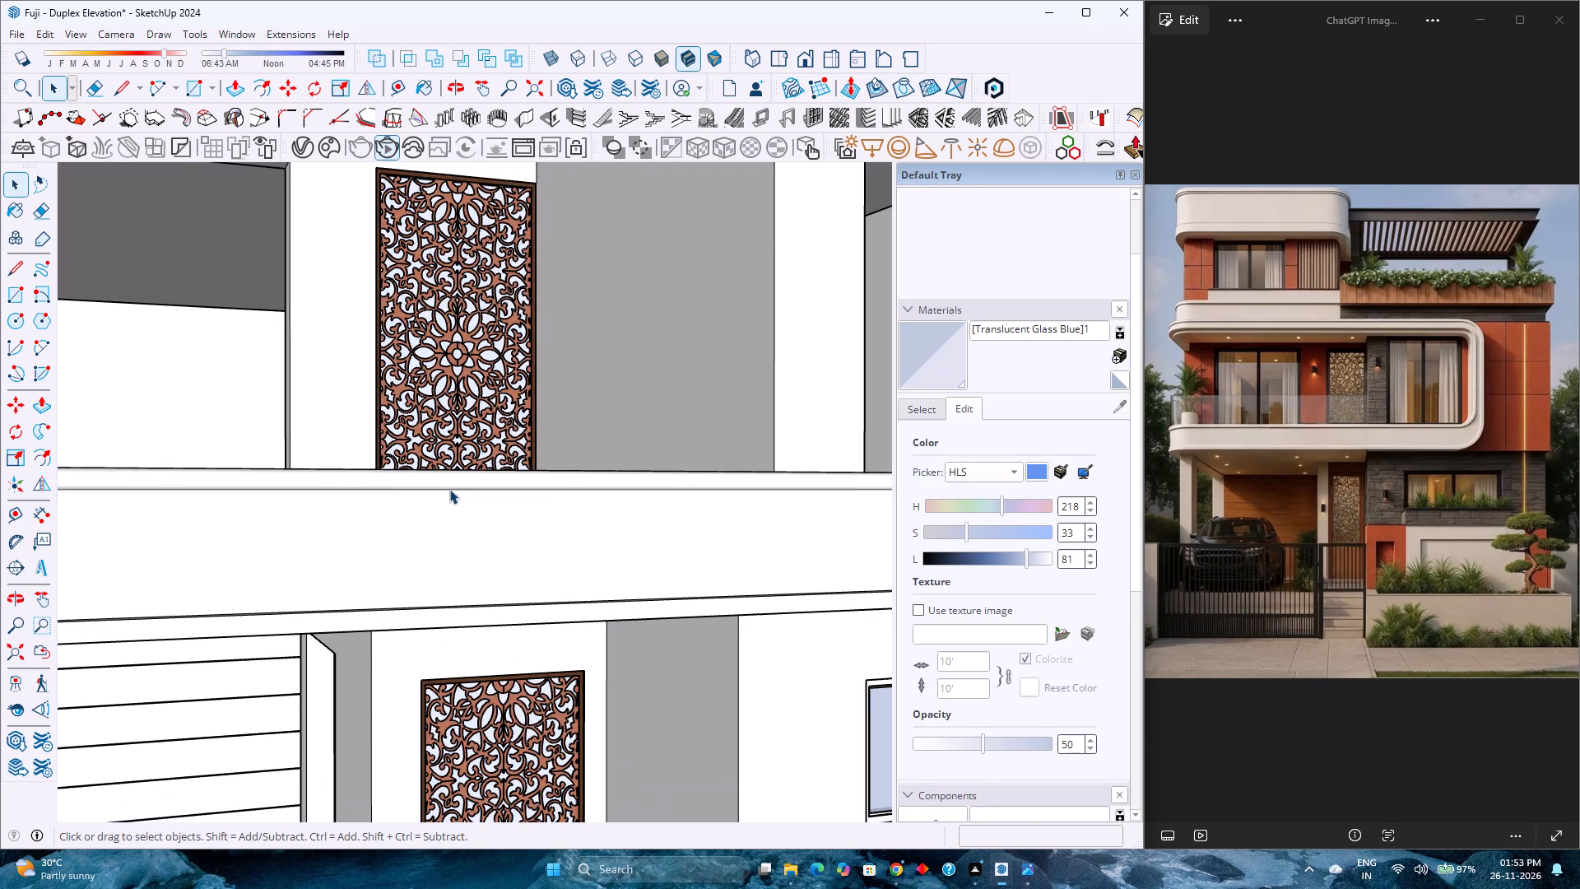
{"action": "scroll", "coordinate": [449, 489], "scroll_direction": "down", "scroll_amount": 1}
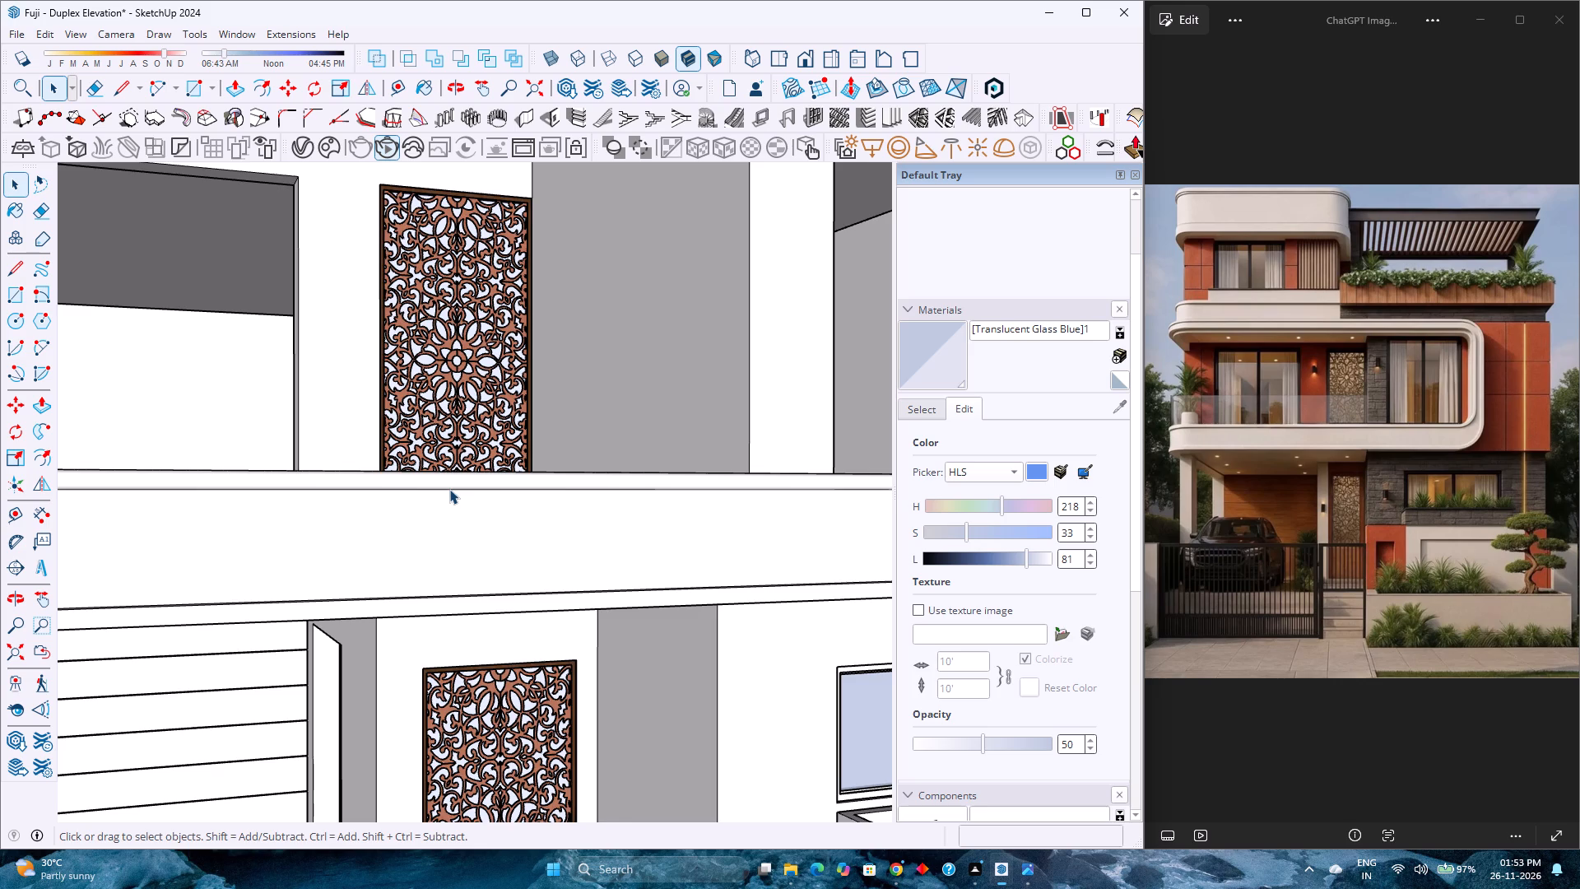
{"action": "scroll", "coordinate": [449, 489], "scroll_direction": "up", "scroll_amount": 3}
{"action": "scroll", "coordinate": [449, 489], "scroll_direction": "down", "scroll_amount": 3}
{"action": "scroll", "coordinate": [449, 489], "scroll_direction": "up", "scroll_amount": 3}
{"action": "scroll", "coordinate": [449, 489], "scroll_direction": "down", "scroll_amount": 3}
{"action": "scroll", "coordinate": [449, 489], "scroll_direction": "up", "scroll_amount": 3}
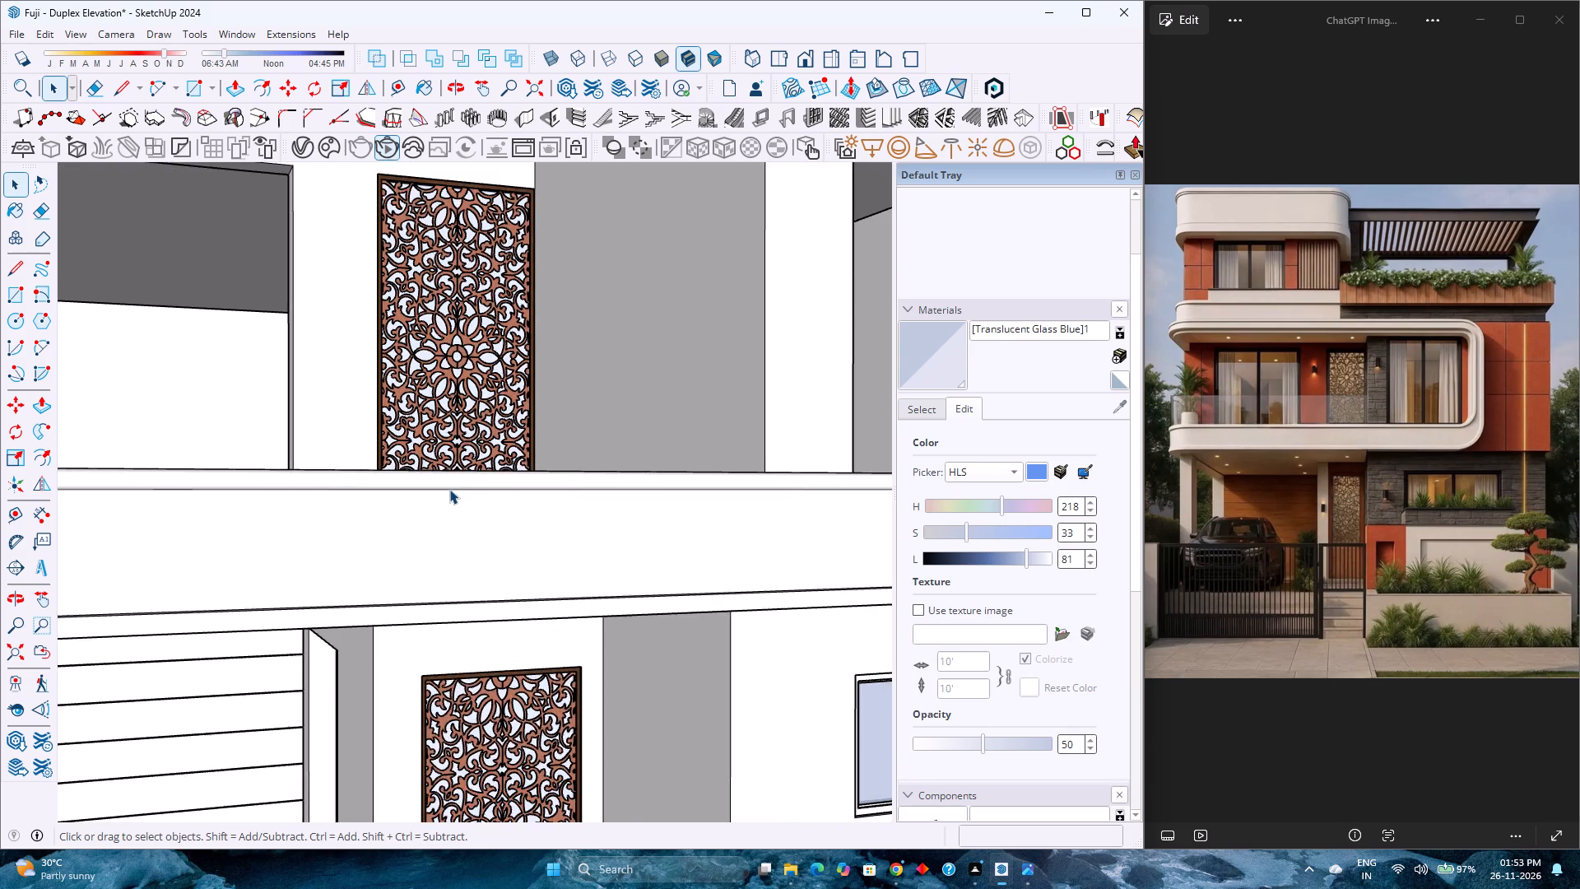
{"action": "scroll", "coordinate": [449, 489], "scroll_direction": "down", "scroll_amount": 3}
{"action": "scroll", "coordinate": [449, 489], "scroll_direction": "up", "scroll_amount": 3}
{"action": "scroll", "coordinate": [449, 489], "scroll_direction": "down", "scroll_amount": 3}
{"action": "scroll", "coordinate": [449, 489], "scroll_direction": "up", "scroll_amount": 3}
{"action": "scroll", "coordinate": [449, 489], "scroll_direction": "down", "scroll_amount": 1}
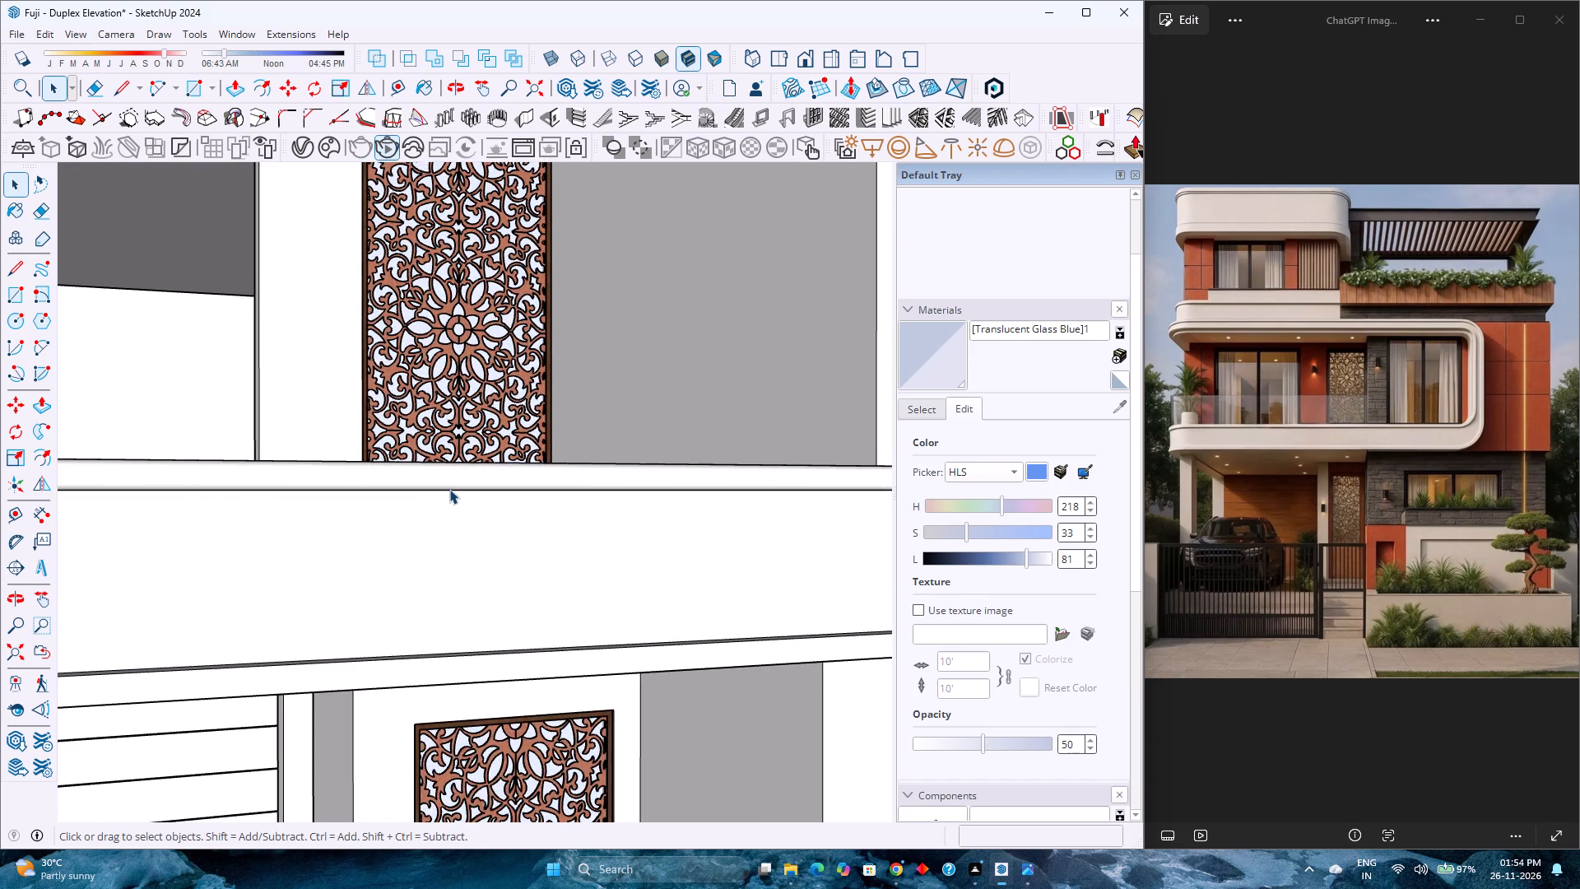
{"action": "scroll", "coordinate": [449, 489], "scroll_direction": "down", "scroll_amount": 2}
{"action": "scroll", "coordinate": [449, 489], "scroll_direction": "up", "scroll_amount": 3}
Select the whole house model group.
{"action": "right_click", "coordinate": [449, 489]}
{"action": "scroll", "coordinate": [449, 489], "scroll_direction": "down", "scroll_amount": 3}
{"action": "left_click", "coordinate": [588, 369]}
Examine the selected house's balcony, entrance and overall massing from the front corner against the reference facade.
{"action": "scroll", "coordinate": [426, 433], "scroll_direction": "down", "scroll_amount": 5}
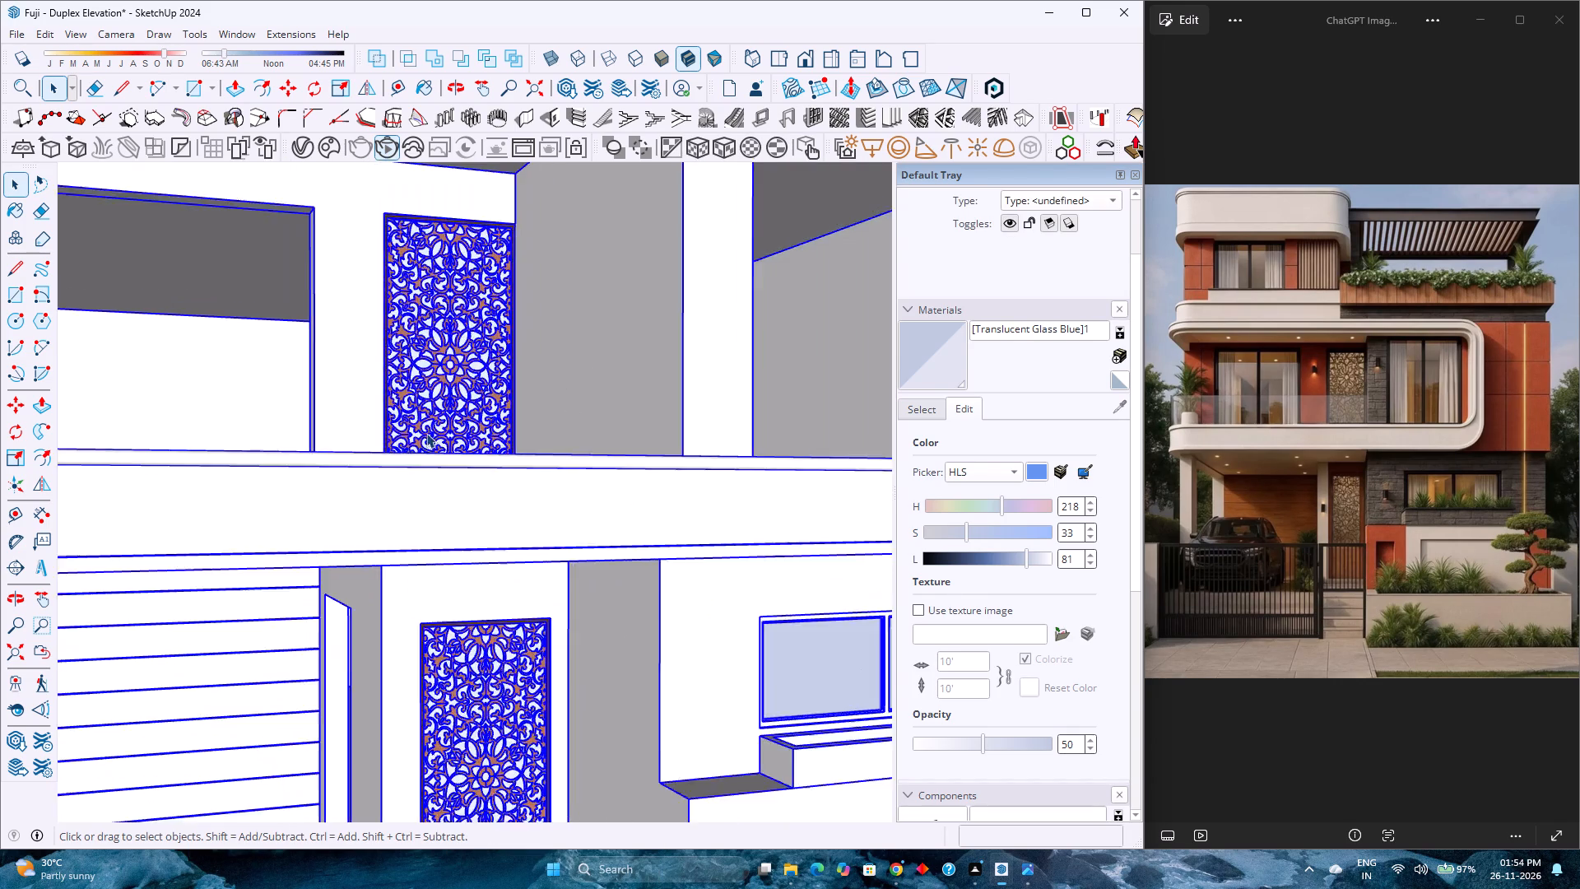
{"action": "scroll", "coordinate": [426, 433], "scroll_direction": "down", "scroll_amount": 9}
{"action": "scroll", "coordinate": [426, 433], "scroll_direction": "up", "scroll_amount": 4}
{"action": "scroll", "coordinate": [426, 433], "scroll_direction": "down", "scroll_amount": 4}
{"action": "scroll", "coordinate": [426, 433], "scroll_direction": "up", "scroll_amount": 3}
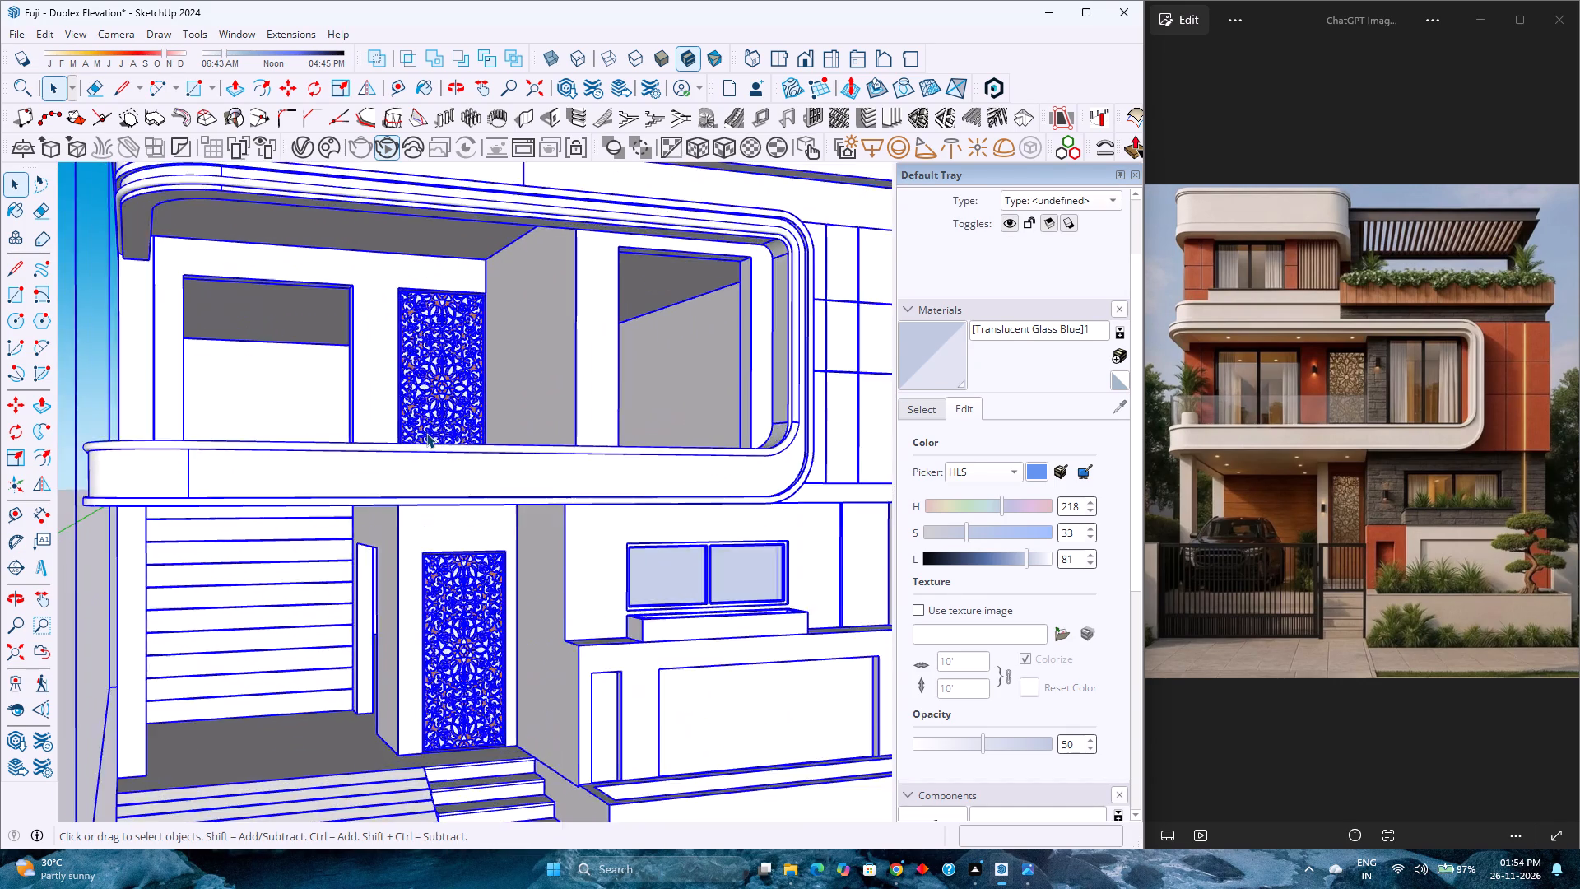
{"action": "scroll", "coordinate": [426, 433], "scroll_direction": "down", "scroll_amount": 3}
{"action": "scroll", "coordinate": [426, 433], "scroll_direction": "up", "scroll_amount": 3}
{"action": "scroll", "coordinate": [426, 434], "scroll_direction": "down", "scroll_amount": 2}
{"action": "scroll", "coordinate": [426, 434], "scroll_direction": "up", "scroll_amount": 2}
{"action": "scroll", "coordinate": [426, 434], "scroll_direction": "down", "scroll_amount": 1}
{"action": "scroll", "coordinate": [426, 434], "scroll_direction": "up", "scroll_amount": 4}
{"action": "scroll", "coordinate": [426, 434], "scroll_direction": "down", "scroll_amount": 4}
{"action": "scroll", "coordinate": [426, 434], "scroll_direction": "up", "scroll_amount": 4}
{"action": "scroll", "coordinate": [426, 434], "scroll_direction": "down", "scroll_amount": 7}
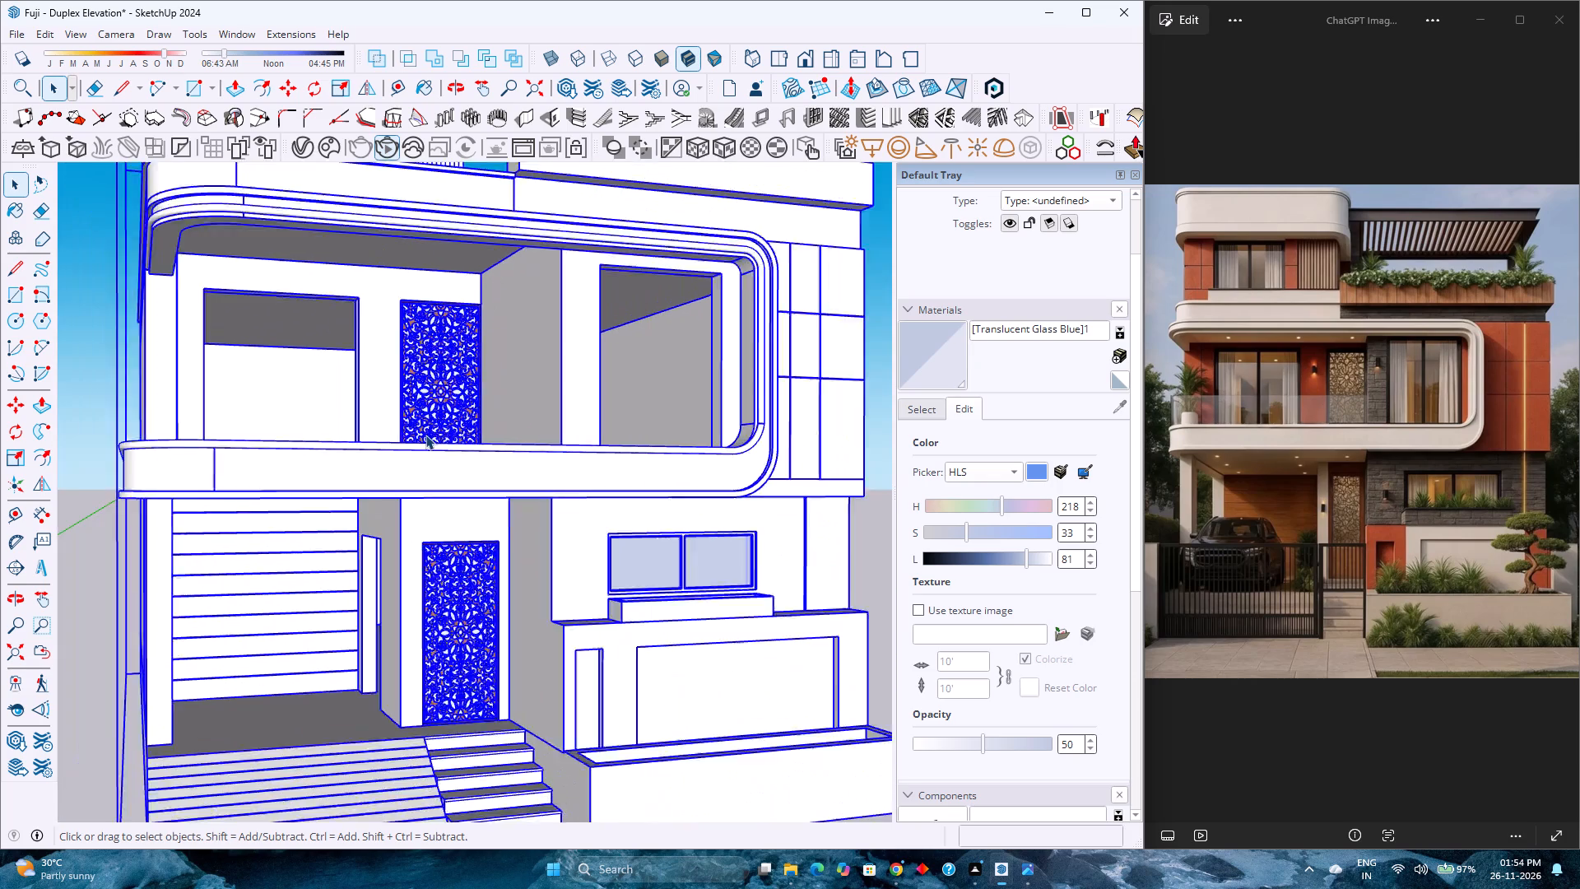
{"action": "scroll", "coordinate": [425, 435], "scroll_direction": "down", "scroll_amount": 6}
{"action": "middle_click_drag", "start_coordinate": [425, 435], "coordinate": [485, 442]}
{"action": "scroll", "coordinate": [484, 442], "scroll_direction": "up", "scroll_amount": 2}
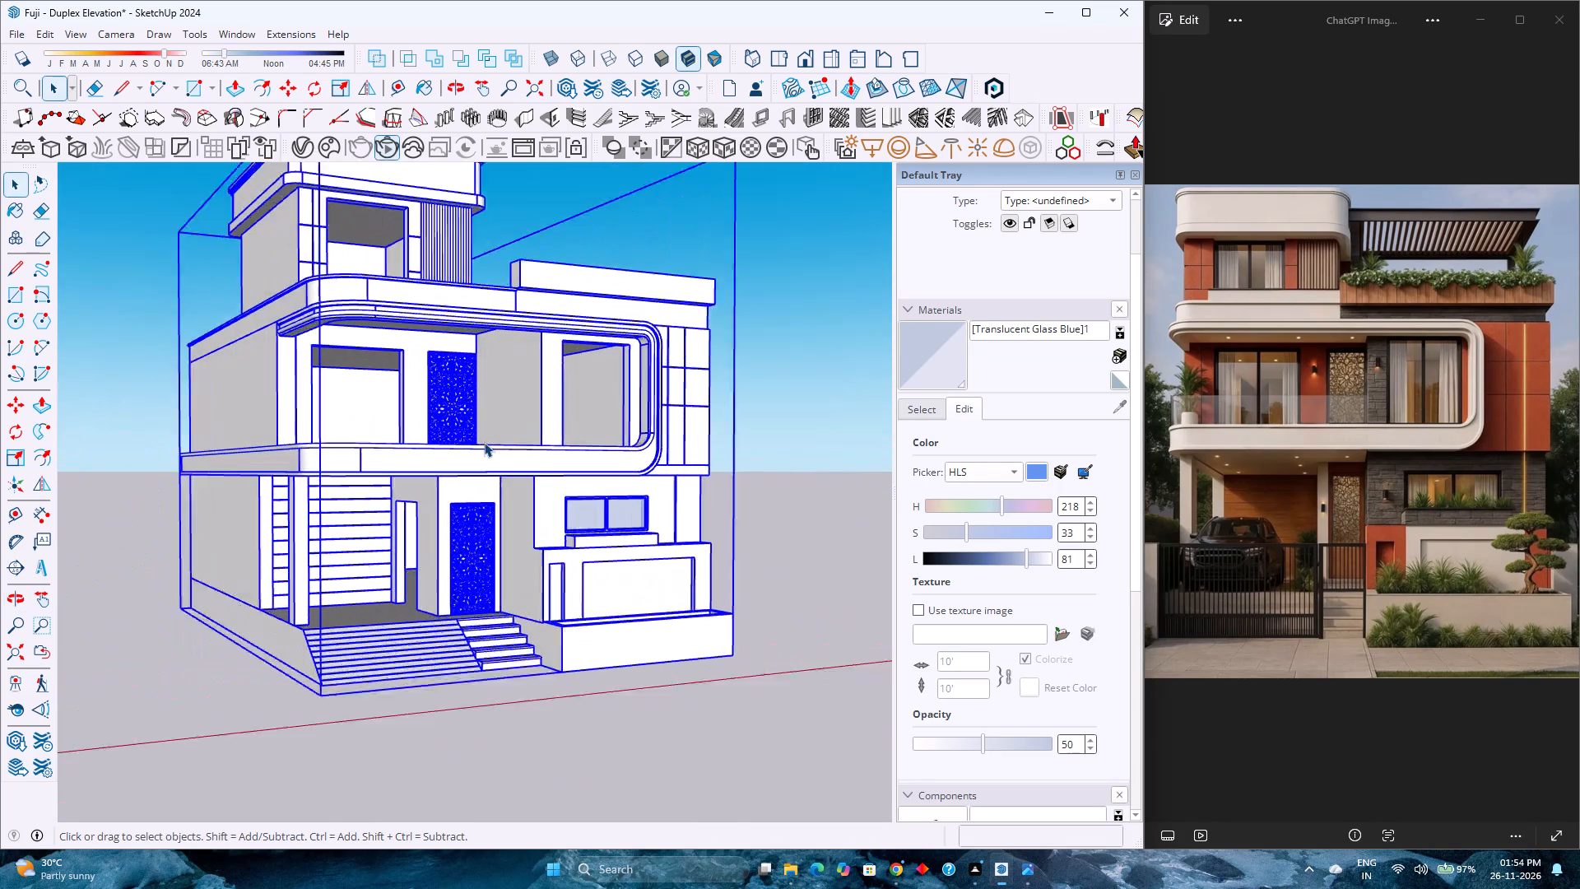
{"action": "scroll", "coordinate": [484, 442], "scroll_direction": "up", "scroll_amount": 2}
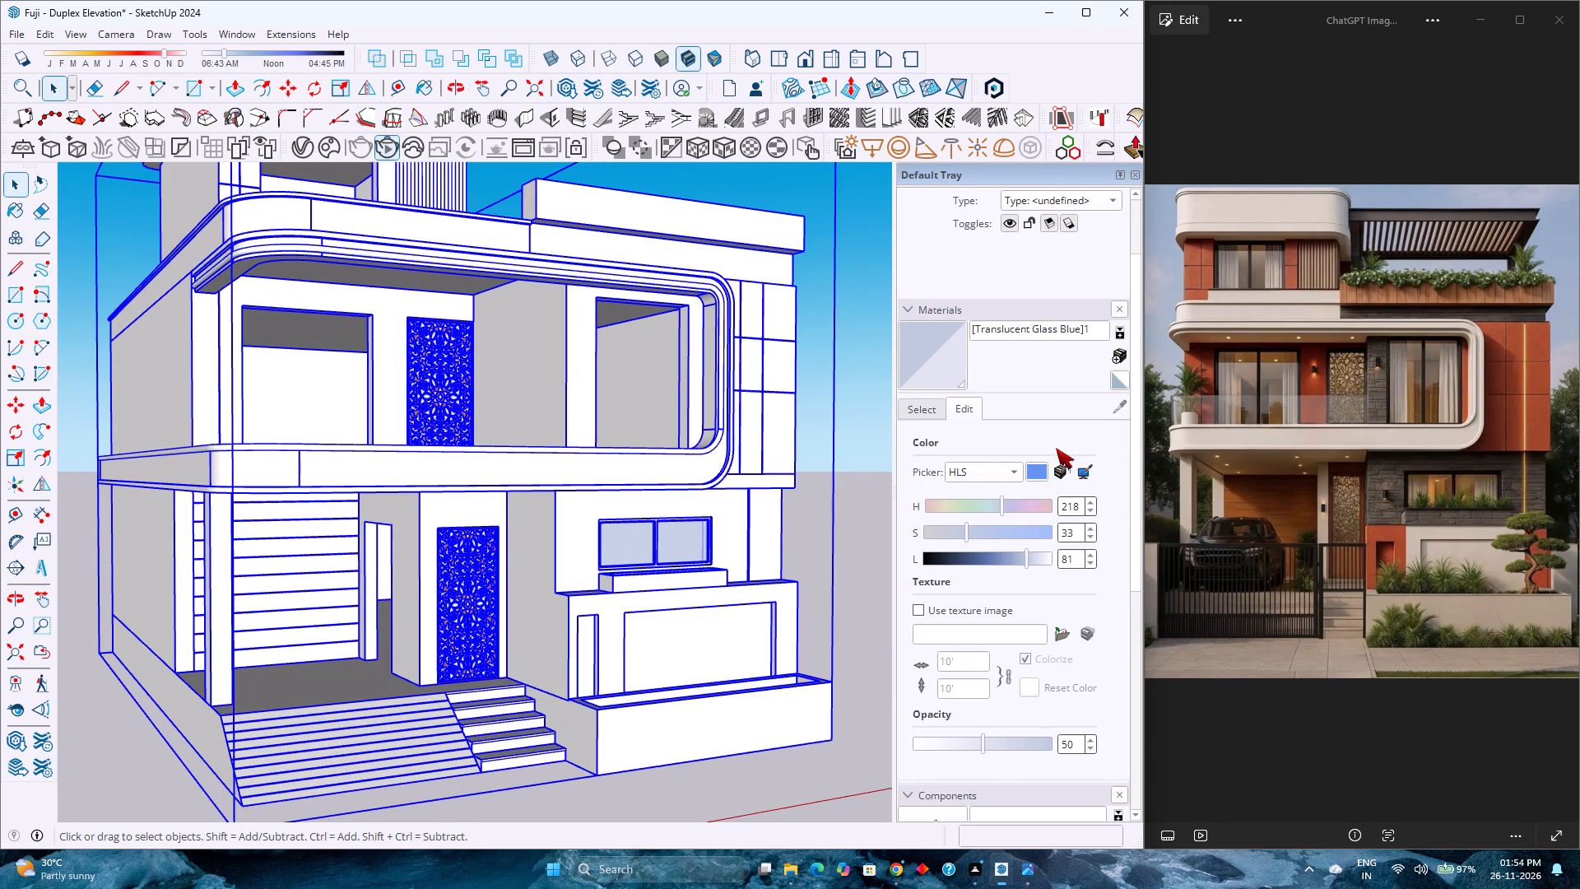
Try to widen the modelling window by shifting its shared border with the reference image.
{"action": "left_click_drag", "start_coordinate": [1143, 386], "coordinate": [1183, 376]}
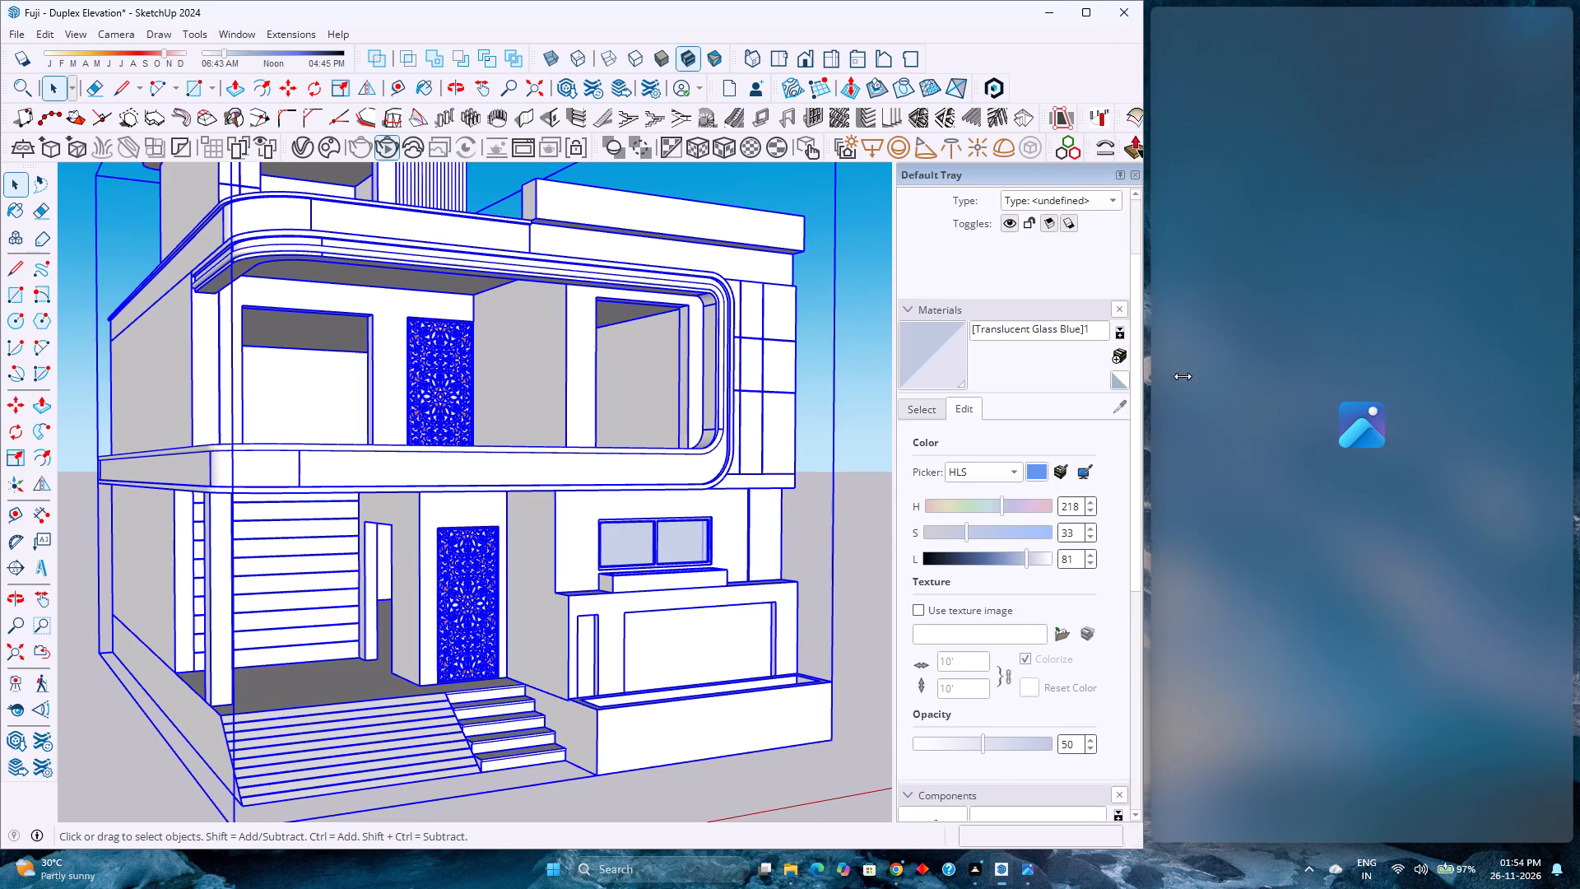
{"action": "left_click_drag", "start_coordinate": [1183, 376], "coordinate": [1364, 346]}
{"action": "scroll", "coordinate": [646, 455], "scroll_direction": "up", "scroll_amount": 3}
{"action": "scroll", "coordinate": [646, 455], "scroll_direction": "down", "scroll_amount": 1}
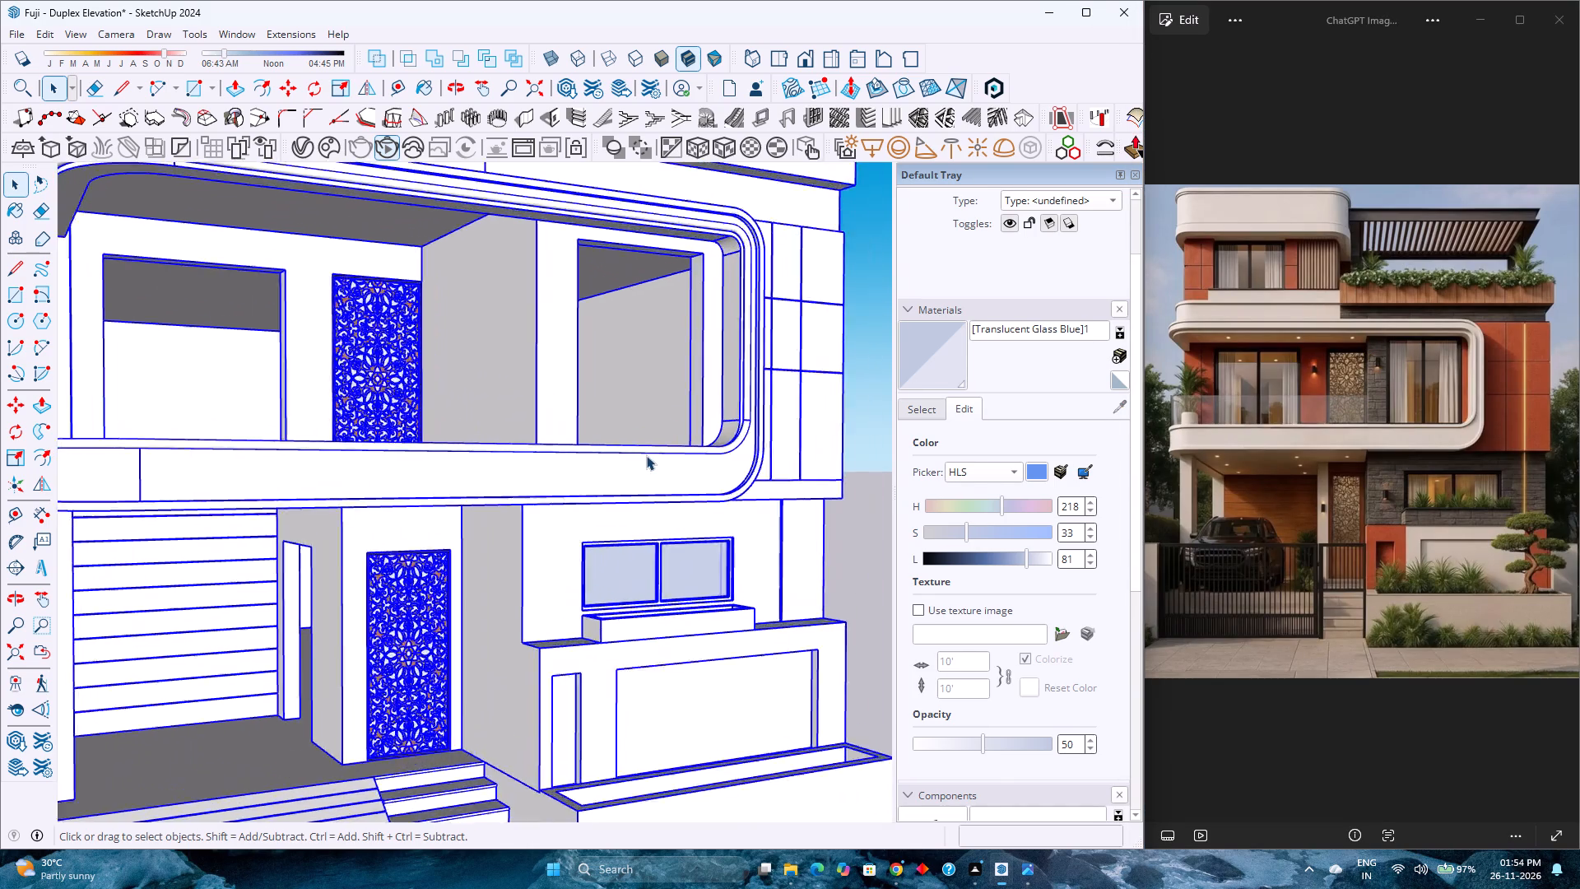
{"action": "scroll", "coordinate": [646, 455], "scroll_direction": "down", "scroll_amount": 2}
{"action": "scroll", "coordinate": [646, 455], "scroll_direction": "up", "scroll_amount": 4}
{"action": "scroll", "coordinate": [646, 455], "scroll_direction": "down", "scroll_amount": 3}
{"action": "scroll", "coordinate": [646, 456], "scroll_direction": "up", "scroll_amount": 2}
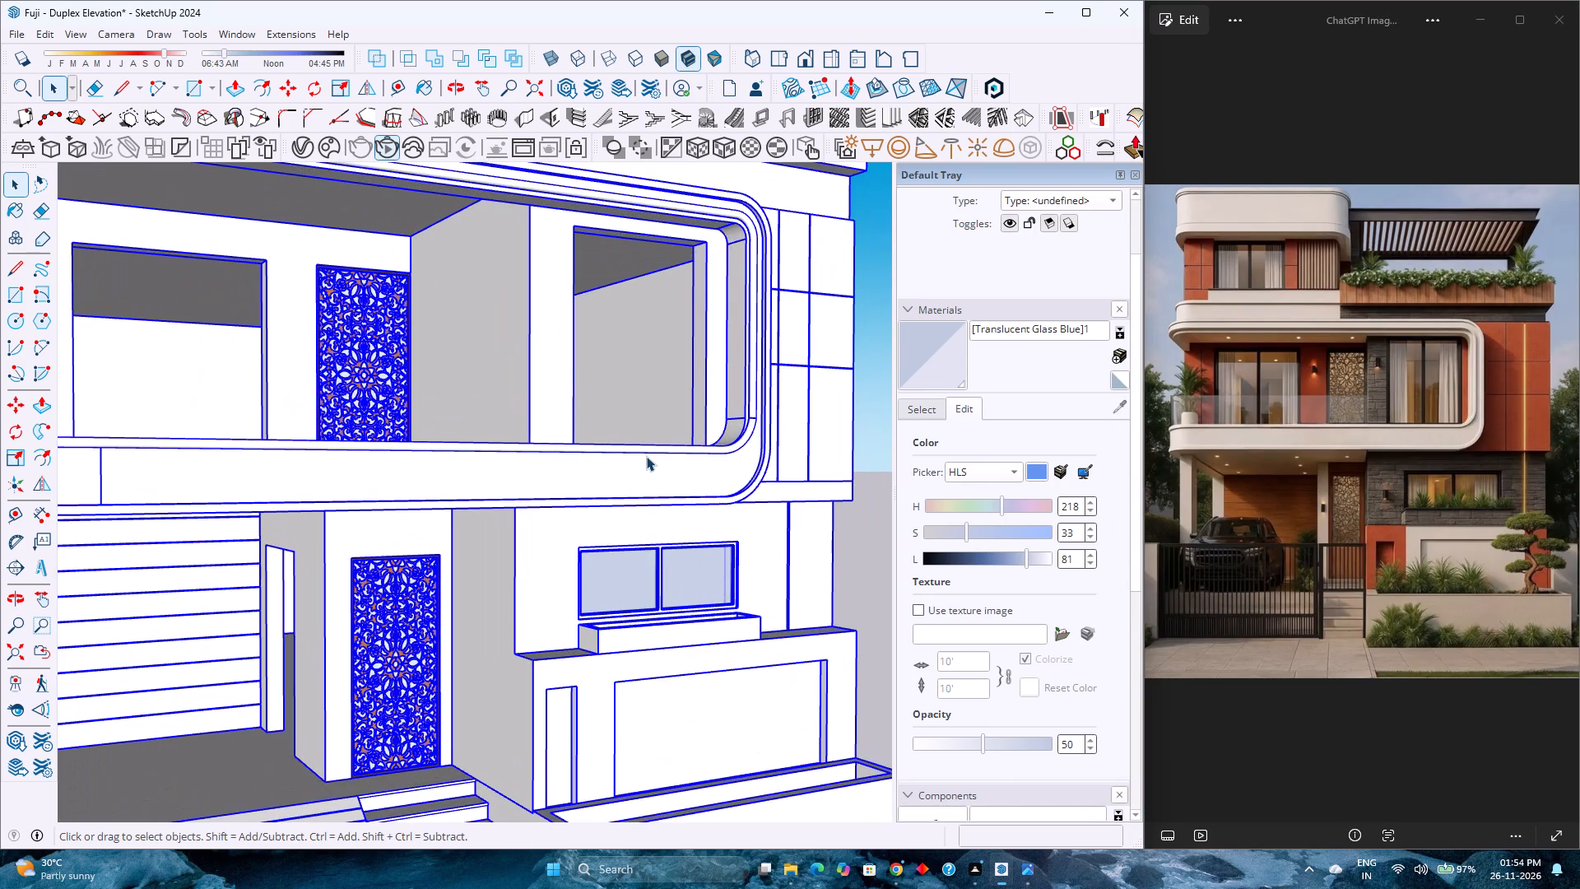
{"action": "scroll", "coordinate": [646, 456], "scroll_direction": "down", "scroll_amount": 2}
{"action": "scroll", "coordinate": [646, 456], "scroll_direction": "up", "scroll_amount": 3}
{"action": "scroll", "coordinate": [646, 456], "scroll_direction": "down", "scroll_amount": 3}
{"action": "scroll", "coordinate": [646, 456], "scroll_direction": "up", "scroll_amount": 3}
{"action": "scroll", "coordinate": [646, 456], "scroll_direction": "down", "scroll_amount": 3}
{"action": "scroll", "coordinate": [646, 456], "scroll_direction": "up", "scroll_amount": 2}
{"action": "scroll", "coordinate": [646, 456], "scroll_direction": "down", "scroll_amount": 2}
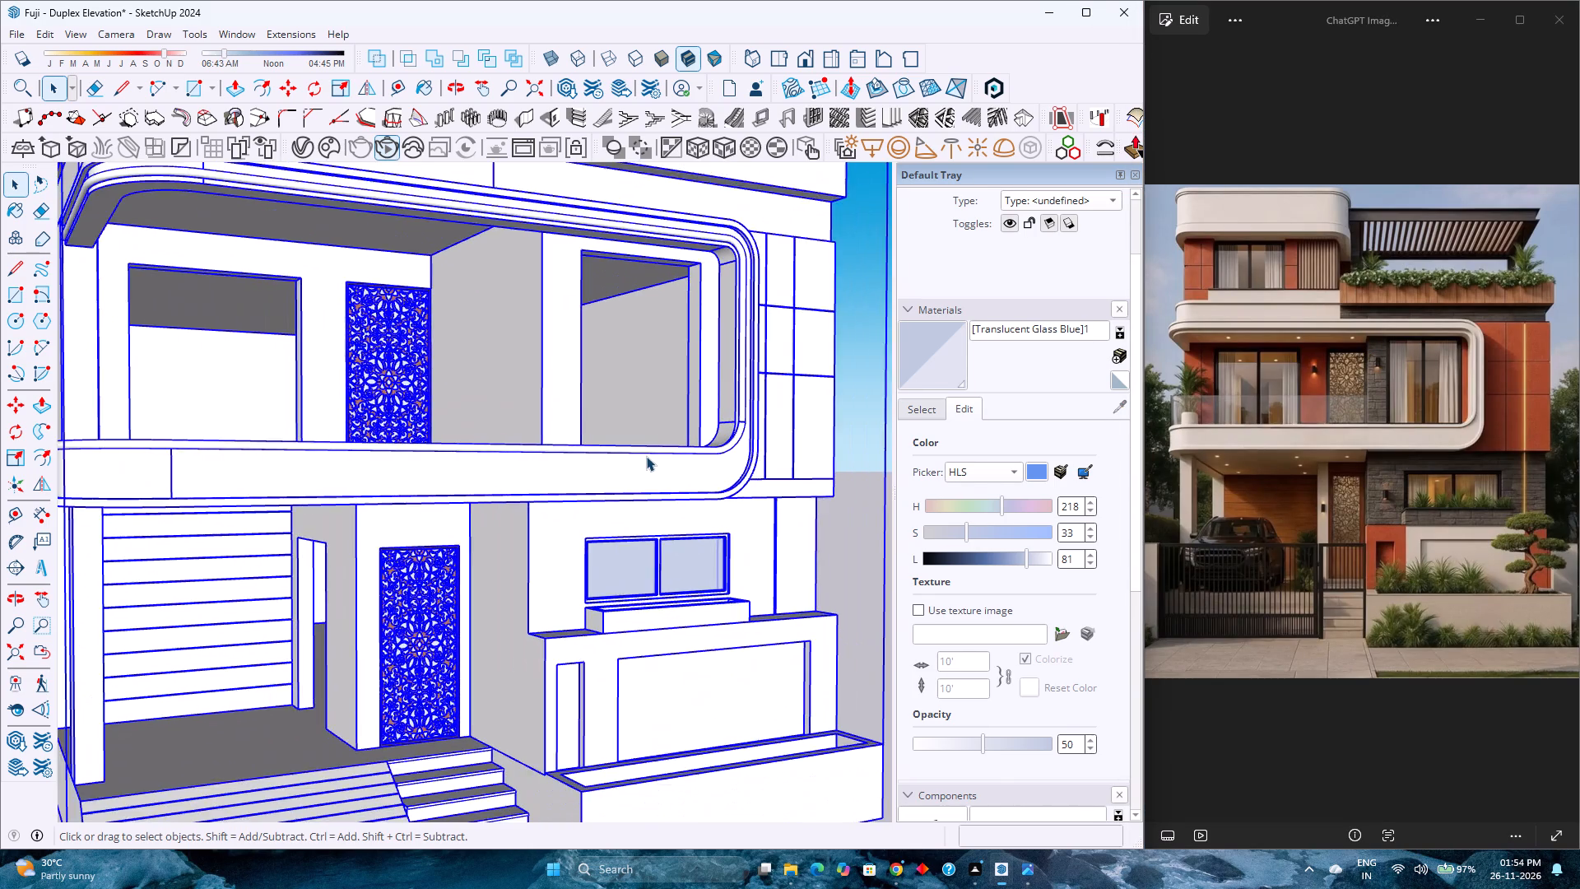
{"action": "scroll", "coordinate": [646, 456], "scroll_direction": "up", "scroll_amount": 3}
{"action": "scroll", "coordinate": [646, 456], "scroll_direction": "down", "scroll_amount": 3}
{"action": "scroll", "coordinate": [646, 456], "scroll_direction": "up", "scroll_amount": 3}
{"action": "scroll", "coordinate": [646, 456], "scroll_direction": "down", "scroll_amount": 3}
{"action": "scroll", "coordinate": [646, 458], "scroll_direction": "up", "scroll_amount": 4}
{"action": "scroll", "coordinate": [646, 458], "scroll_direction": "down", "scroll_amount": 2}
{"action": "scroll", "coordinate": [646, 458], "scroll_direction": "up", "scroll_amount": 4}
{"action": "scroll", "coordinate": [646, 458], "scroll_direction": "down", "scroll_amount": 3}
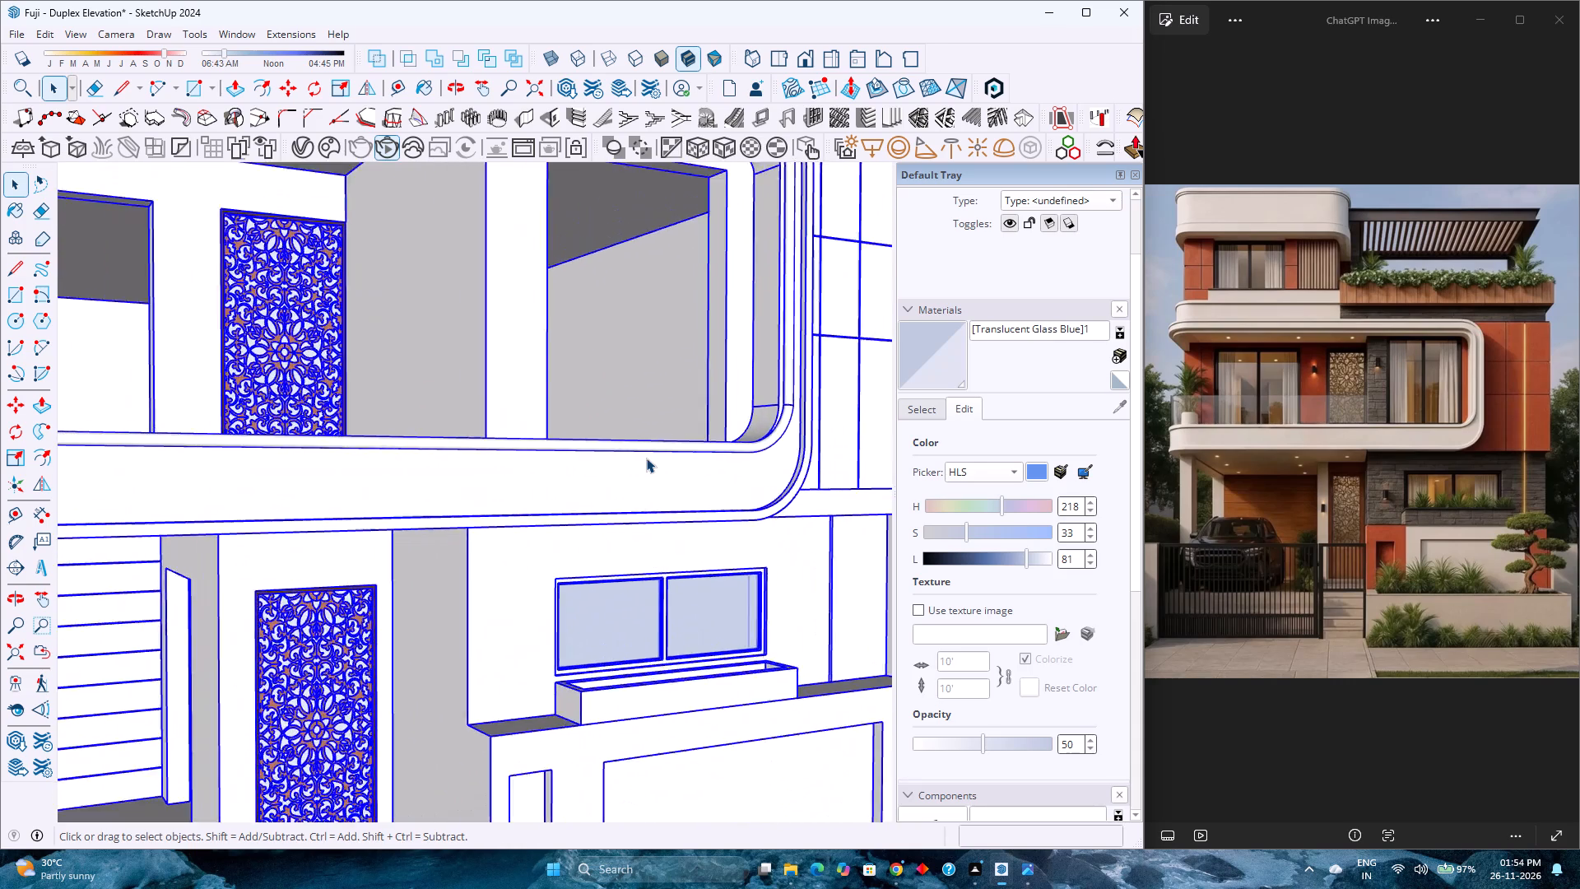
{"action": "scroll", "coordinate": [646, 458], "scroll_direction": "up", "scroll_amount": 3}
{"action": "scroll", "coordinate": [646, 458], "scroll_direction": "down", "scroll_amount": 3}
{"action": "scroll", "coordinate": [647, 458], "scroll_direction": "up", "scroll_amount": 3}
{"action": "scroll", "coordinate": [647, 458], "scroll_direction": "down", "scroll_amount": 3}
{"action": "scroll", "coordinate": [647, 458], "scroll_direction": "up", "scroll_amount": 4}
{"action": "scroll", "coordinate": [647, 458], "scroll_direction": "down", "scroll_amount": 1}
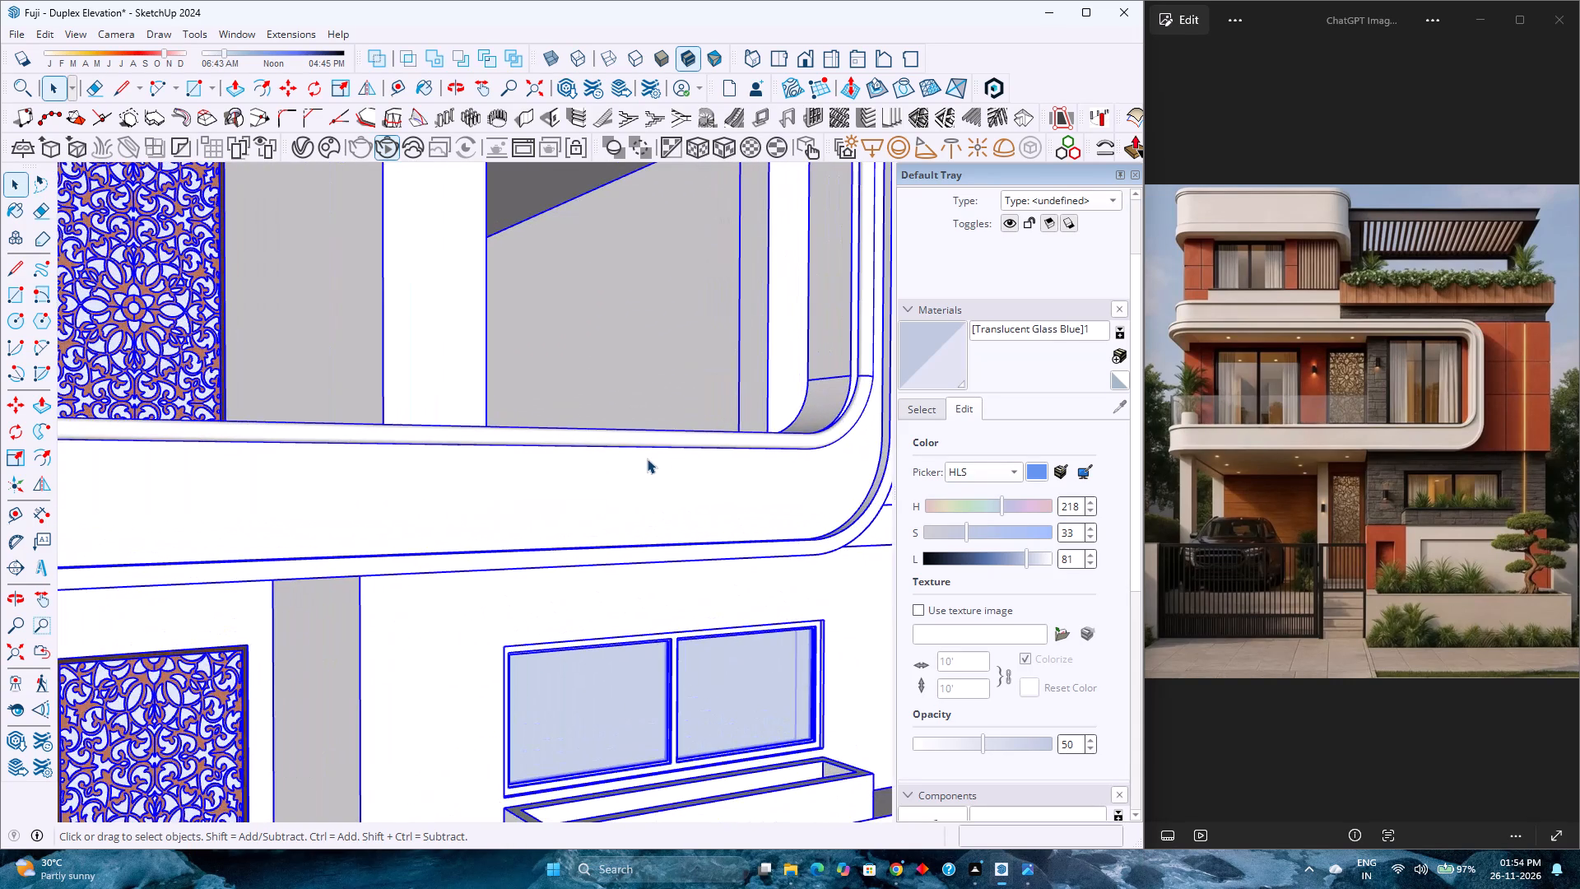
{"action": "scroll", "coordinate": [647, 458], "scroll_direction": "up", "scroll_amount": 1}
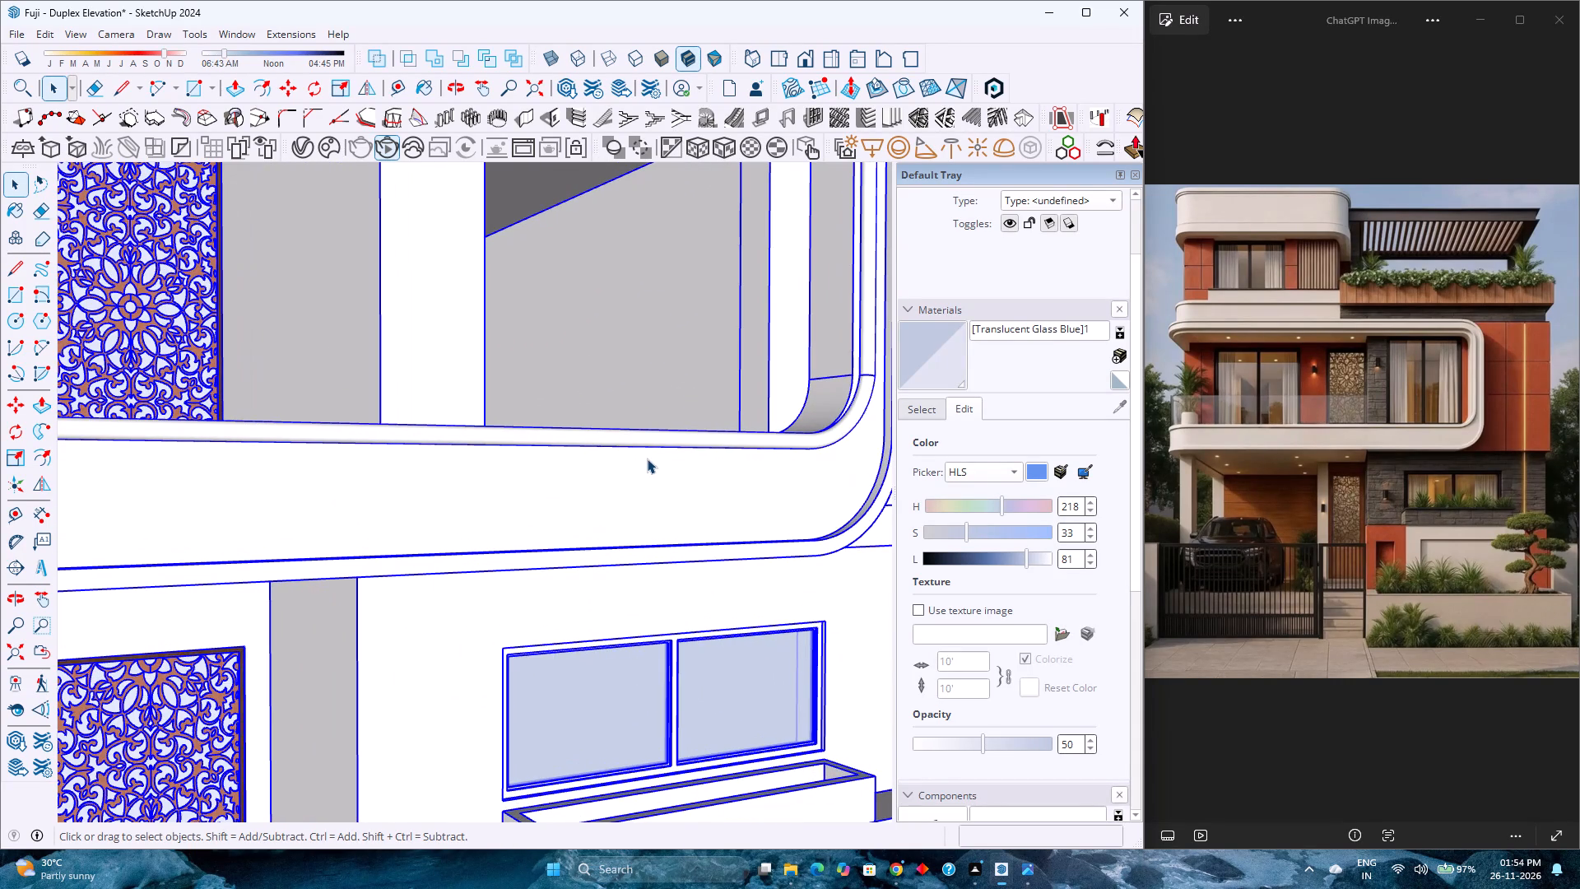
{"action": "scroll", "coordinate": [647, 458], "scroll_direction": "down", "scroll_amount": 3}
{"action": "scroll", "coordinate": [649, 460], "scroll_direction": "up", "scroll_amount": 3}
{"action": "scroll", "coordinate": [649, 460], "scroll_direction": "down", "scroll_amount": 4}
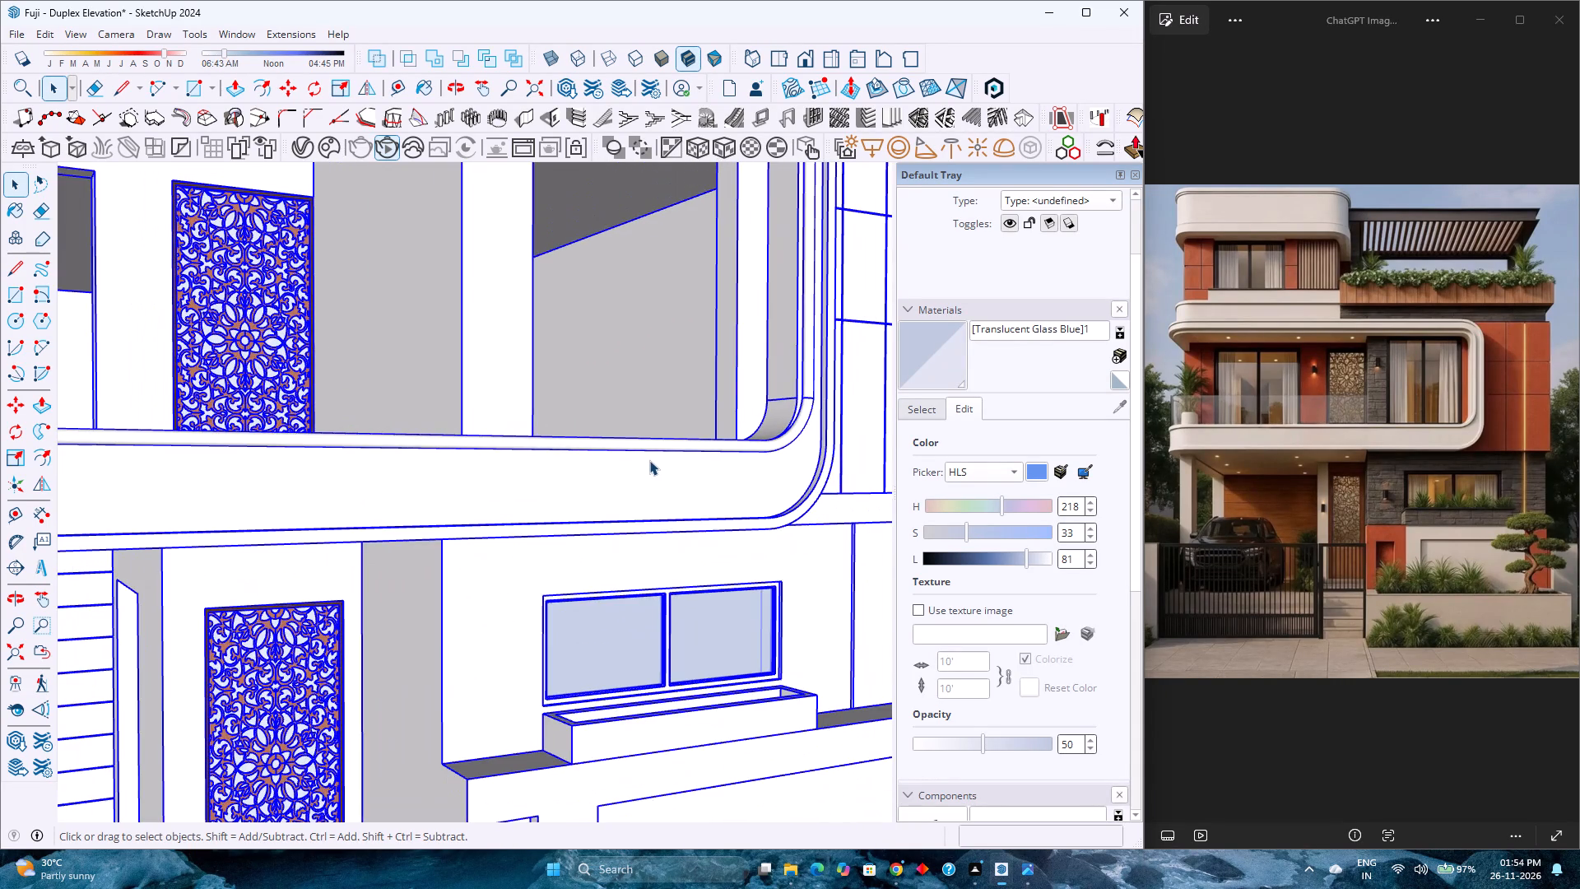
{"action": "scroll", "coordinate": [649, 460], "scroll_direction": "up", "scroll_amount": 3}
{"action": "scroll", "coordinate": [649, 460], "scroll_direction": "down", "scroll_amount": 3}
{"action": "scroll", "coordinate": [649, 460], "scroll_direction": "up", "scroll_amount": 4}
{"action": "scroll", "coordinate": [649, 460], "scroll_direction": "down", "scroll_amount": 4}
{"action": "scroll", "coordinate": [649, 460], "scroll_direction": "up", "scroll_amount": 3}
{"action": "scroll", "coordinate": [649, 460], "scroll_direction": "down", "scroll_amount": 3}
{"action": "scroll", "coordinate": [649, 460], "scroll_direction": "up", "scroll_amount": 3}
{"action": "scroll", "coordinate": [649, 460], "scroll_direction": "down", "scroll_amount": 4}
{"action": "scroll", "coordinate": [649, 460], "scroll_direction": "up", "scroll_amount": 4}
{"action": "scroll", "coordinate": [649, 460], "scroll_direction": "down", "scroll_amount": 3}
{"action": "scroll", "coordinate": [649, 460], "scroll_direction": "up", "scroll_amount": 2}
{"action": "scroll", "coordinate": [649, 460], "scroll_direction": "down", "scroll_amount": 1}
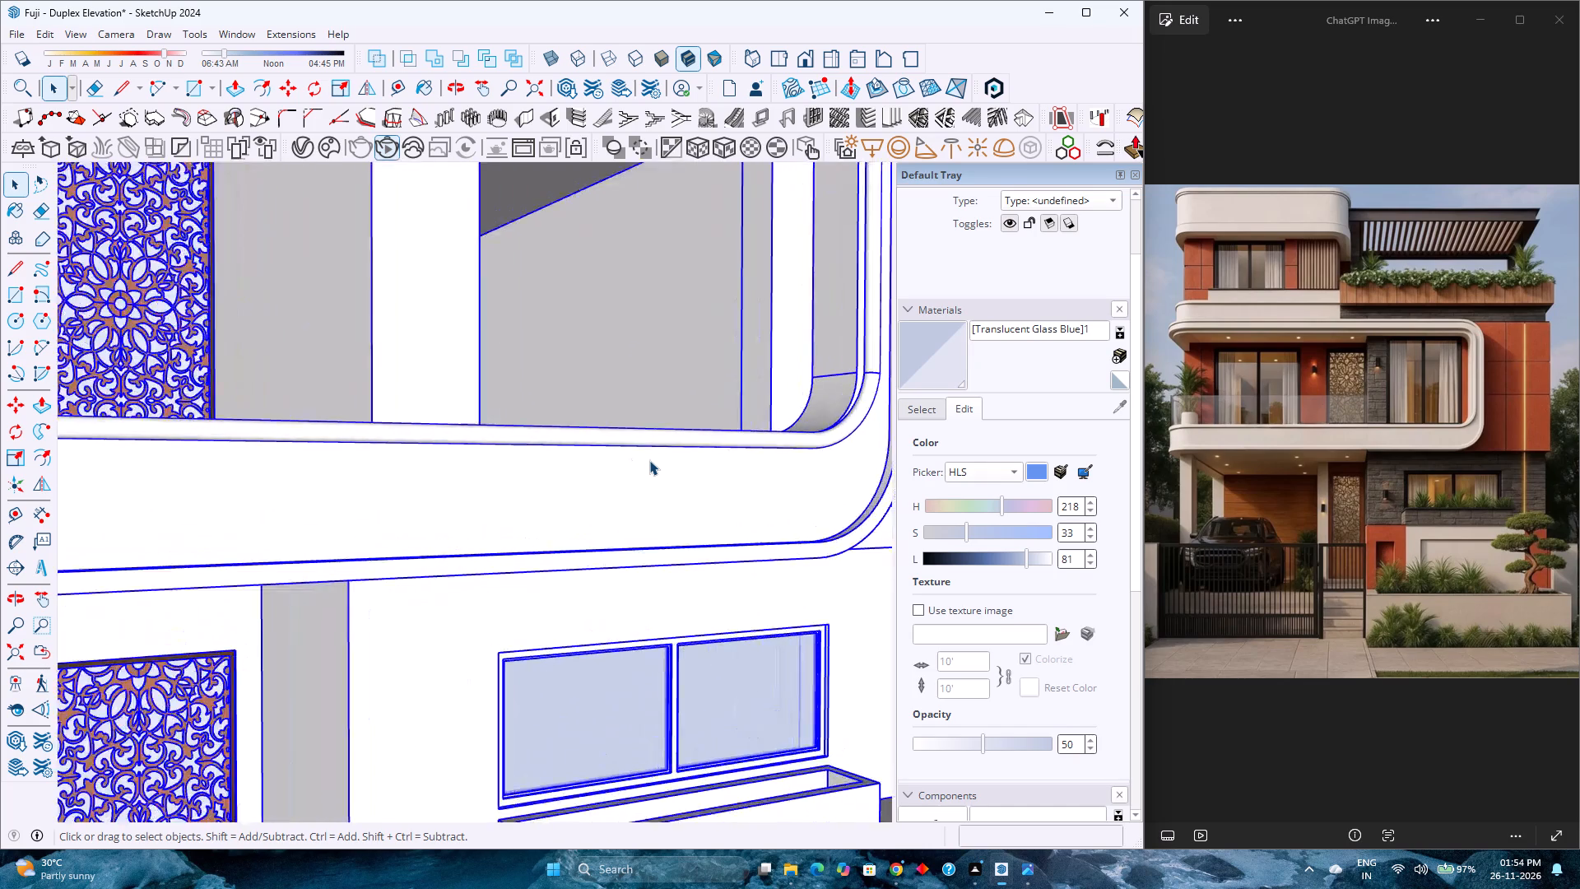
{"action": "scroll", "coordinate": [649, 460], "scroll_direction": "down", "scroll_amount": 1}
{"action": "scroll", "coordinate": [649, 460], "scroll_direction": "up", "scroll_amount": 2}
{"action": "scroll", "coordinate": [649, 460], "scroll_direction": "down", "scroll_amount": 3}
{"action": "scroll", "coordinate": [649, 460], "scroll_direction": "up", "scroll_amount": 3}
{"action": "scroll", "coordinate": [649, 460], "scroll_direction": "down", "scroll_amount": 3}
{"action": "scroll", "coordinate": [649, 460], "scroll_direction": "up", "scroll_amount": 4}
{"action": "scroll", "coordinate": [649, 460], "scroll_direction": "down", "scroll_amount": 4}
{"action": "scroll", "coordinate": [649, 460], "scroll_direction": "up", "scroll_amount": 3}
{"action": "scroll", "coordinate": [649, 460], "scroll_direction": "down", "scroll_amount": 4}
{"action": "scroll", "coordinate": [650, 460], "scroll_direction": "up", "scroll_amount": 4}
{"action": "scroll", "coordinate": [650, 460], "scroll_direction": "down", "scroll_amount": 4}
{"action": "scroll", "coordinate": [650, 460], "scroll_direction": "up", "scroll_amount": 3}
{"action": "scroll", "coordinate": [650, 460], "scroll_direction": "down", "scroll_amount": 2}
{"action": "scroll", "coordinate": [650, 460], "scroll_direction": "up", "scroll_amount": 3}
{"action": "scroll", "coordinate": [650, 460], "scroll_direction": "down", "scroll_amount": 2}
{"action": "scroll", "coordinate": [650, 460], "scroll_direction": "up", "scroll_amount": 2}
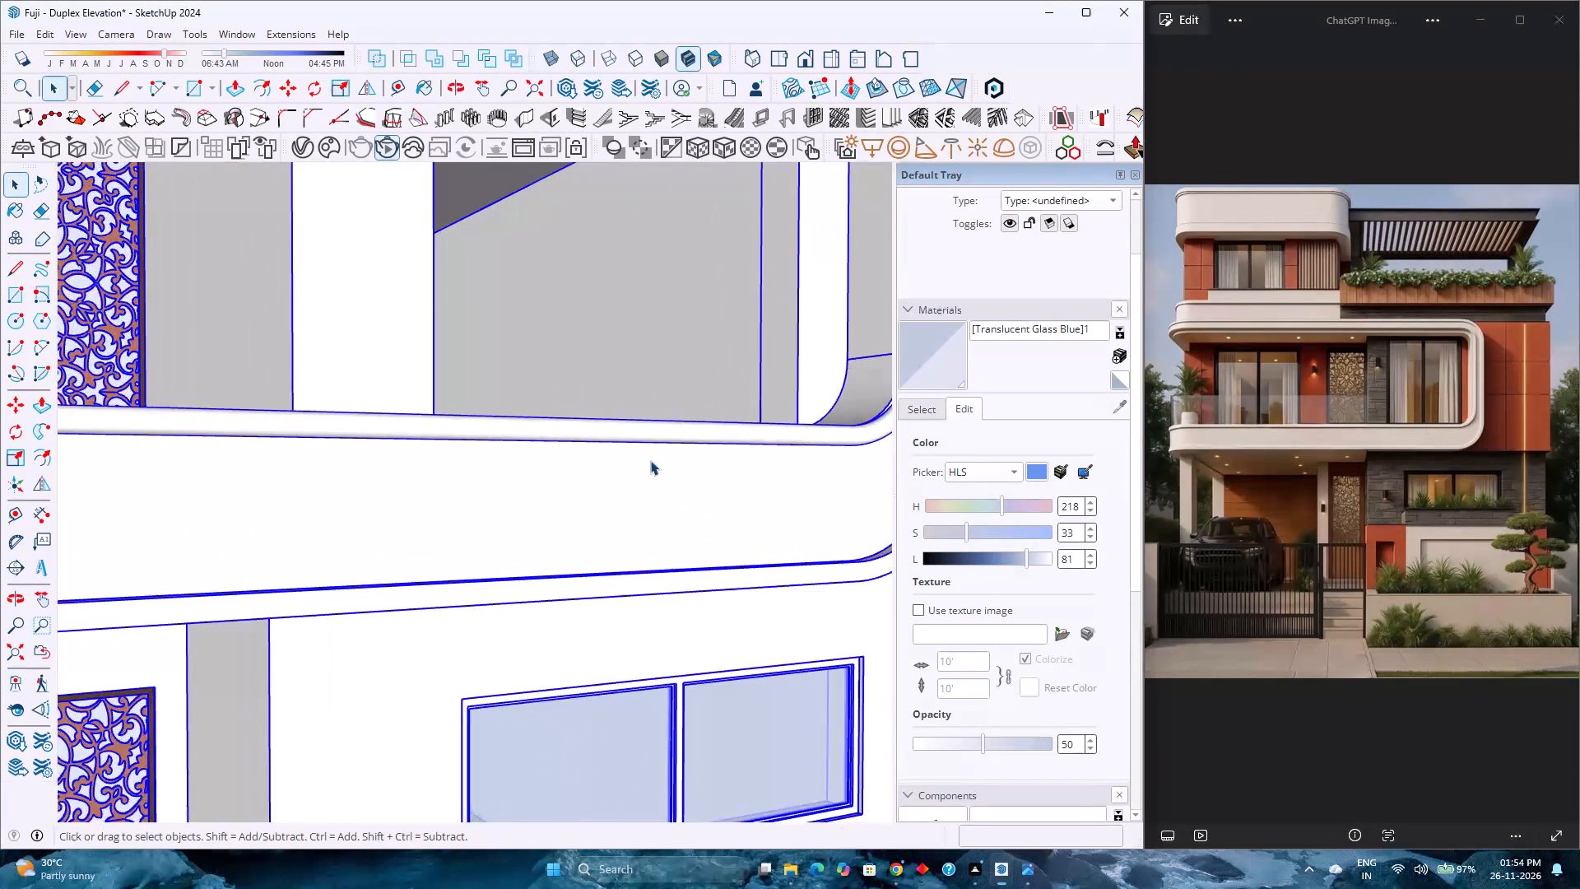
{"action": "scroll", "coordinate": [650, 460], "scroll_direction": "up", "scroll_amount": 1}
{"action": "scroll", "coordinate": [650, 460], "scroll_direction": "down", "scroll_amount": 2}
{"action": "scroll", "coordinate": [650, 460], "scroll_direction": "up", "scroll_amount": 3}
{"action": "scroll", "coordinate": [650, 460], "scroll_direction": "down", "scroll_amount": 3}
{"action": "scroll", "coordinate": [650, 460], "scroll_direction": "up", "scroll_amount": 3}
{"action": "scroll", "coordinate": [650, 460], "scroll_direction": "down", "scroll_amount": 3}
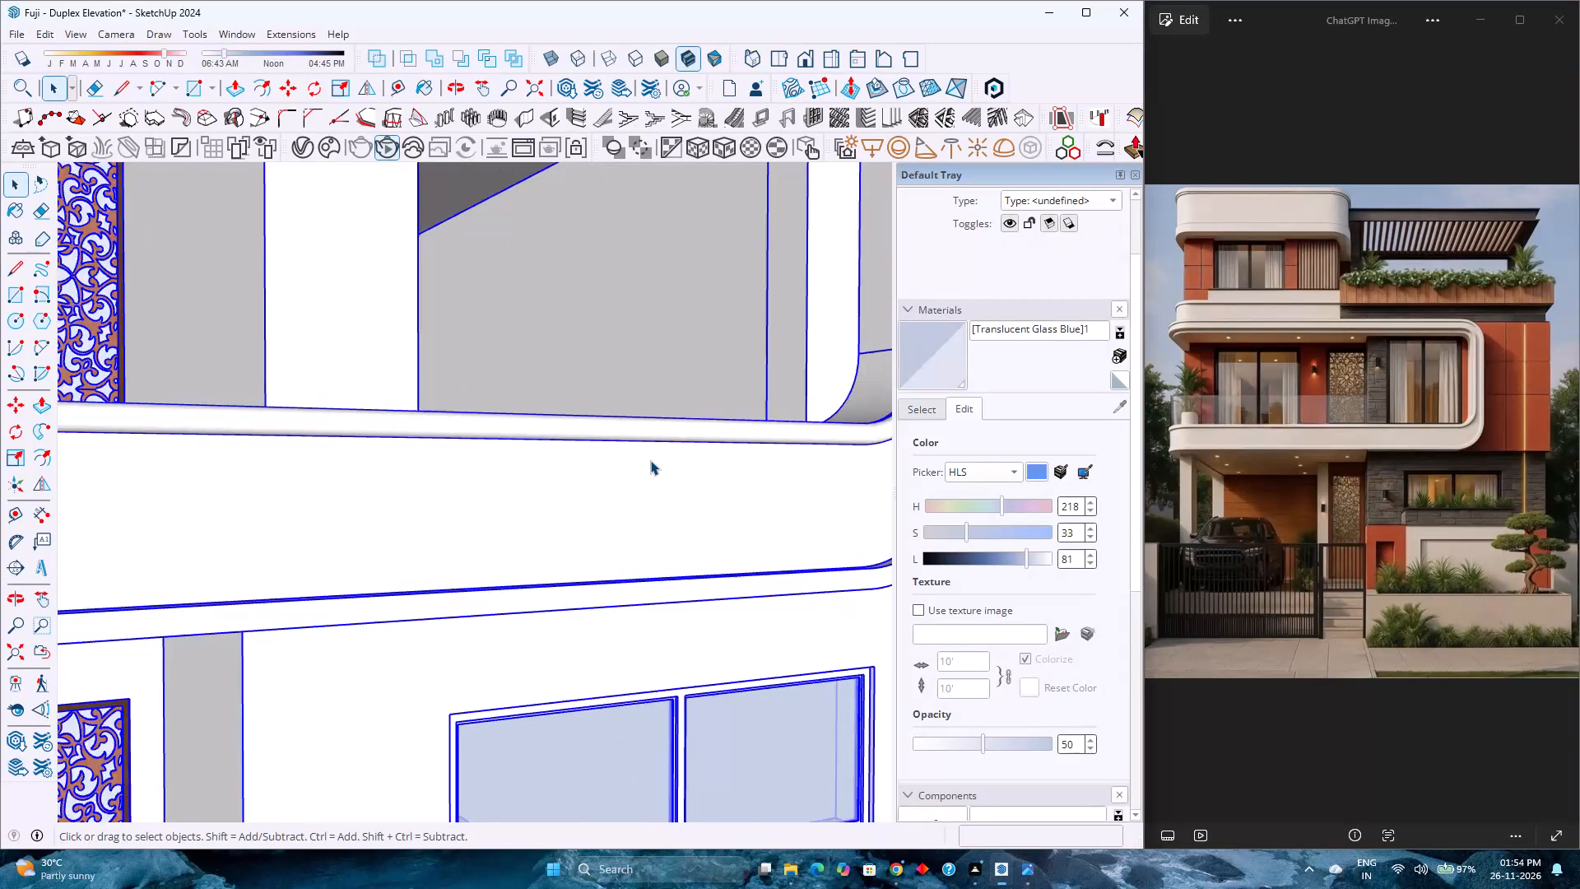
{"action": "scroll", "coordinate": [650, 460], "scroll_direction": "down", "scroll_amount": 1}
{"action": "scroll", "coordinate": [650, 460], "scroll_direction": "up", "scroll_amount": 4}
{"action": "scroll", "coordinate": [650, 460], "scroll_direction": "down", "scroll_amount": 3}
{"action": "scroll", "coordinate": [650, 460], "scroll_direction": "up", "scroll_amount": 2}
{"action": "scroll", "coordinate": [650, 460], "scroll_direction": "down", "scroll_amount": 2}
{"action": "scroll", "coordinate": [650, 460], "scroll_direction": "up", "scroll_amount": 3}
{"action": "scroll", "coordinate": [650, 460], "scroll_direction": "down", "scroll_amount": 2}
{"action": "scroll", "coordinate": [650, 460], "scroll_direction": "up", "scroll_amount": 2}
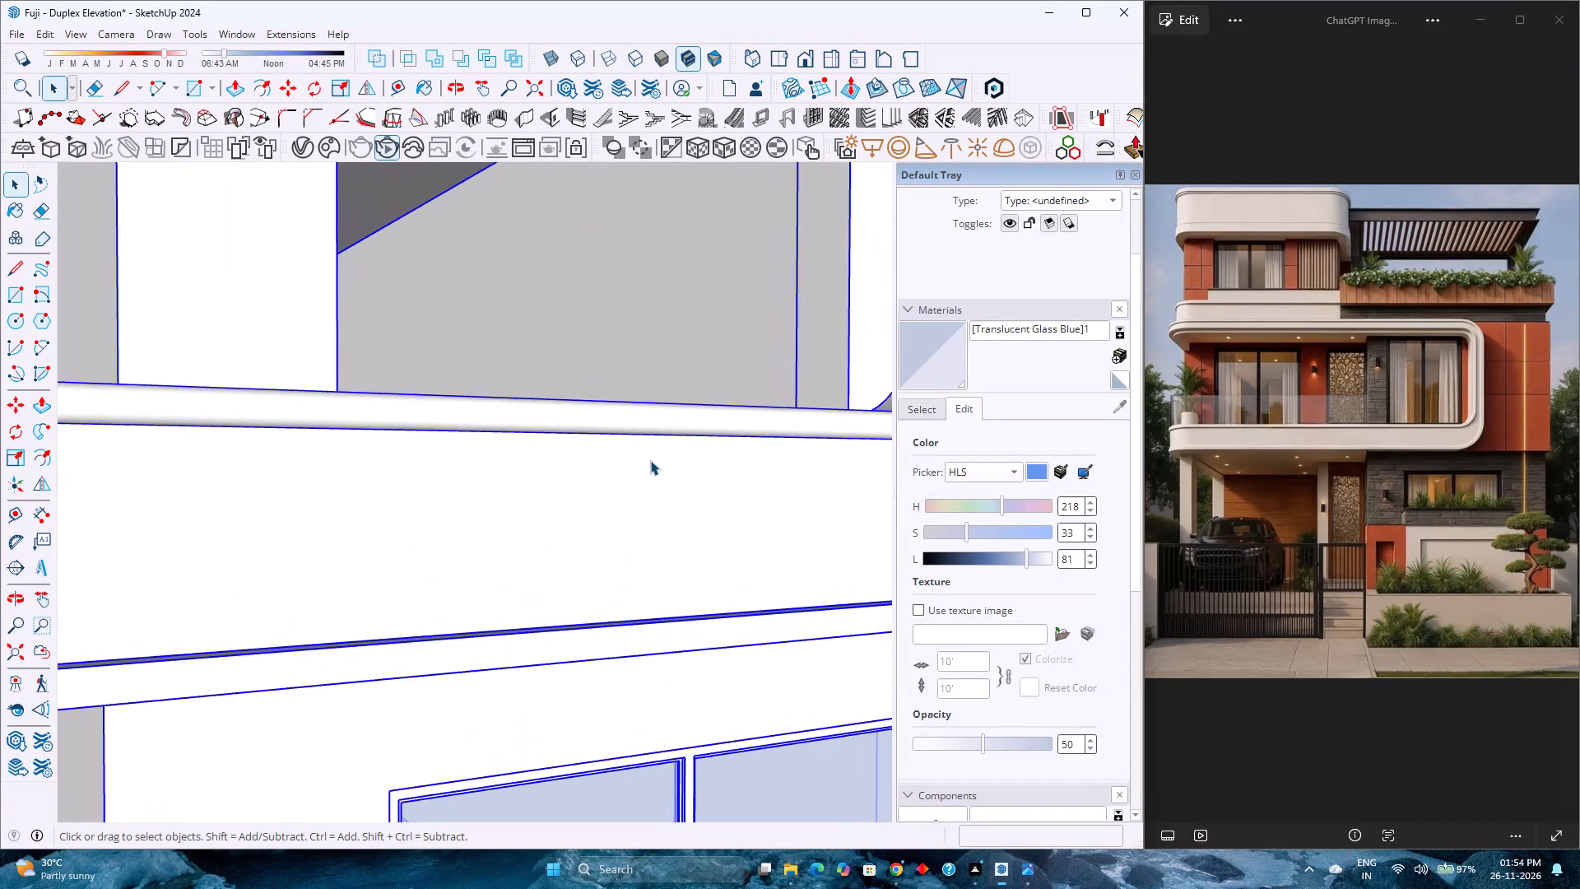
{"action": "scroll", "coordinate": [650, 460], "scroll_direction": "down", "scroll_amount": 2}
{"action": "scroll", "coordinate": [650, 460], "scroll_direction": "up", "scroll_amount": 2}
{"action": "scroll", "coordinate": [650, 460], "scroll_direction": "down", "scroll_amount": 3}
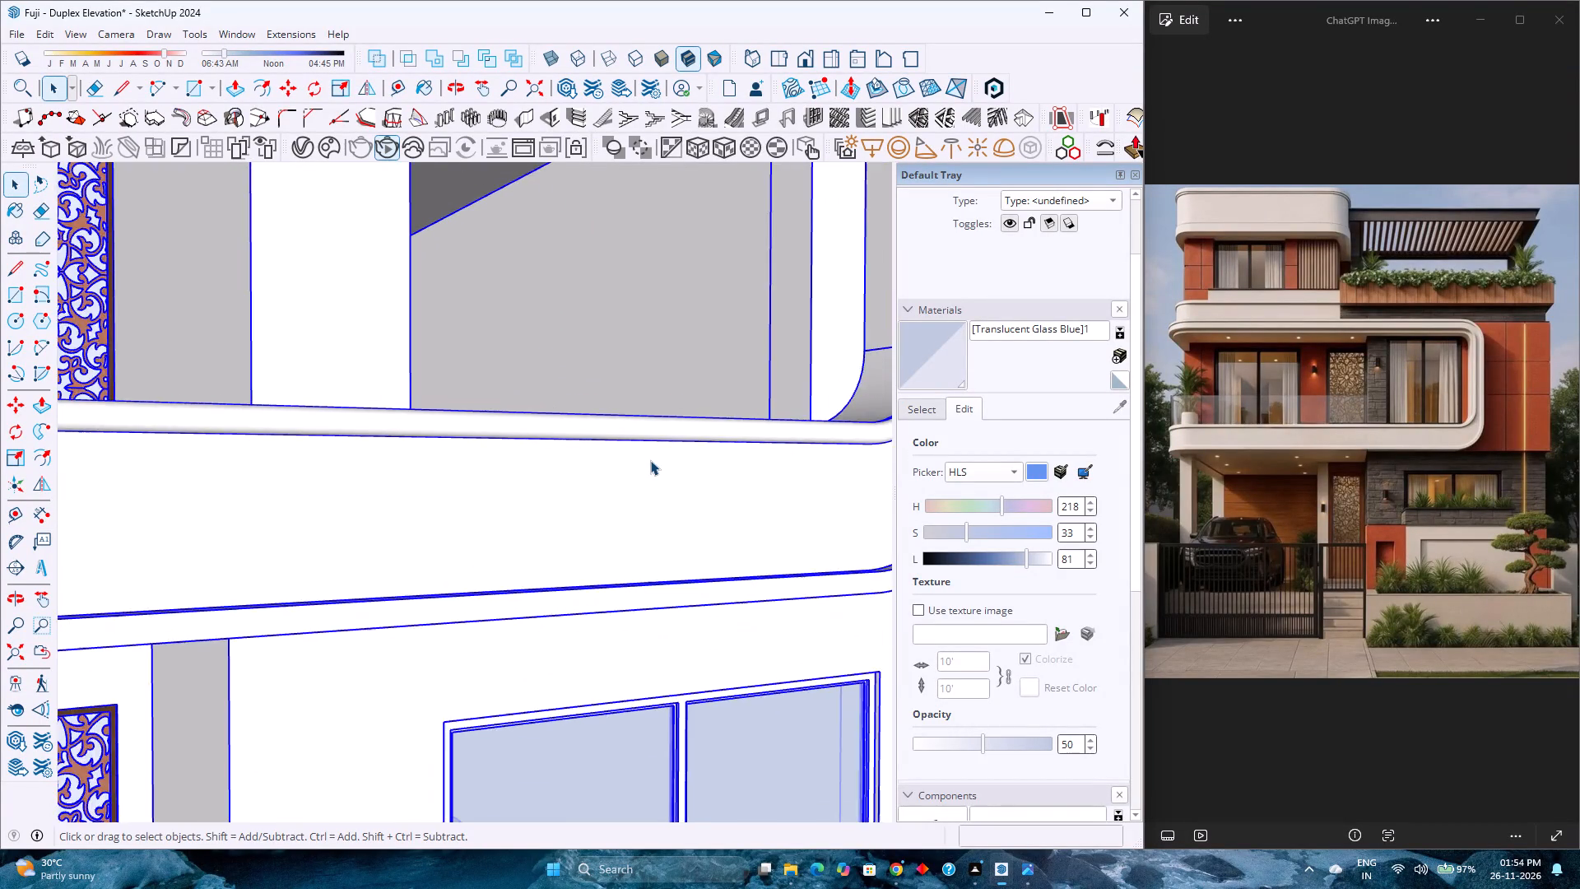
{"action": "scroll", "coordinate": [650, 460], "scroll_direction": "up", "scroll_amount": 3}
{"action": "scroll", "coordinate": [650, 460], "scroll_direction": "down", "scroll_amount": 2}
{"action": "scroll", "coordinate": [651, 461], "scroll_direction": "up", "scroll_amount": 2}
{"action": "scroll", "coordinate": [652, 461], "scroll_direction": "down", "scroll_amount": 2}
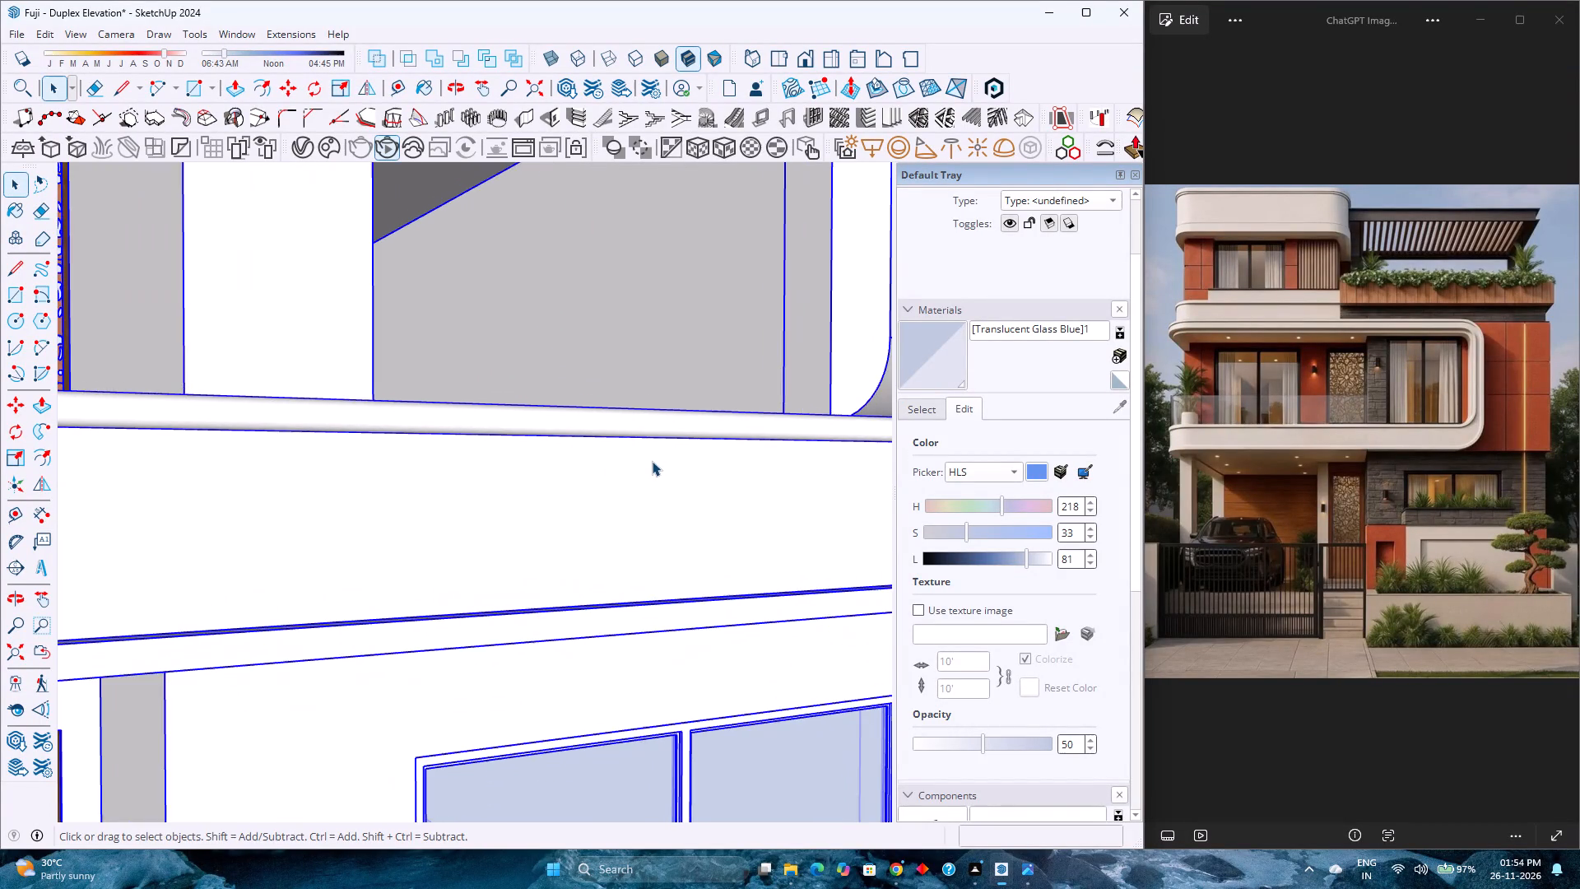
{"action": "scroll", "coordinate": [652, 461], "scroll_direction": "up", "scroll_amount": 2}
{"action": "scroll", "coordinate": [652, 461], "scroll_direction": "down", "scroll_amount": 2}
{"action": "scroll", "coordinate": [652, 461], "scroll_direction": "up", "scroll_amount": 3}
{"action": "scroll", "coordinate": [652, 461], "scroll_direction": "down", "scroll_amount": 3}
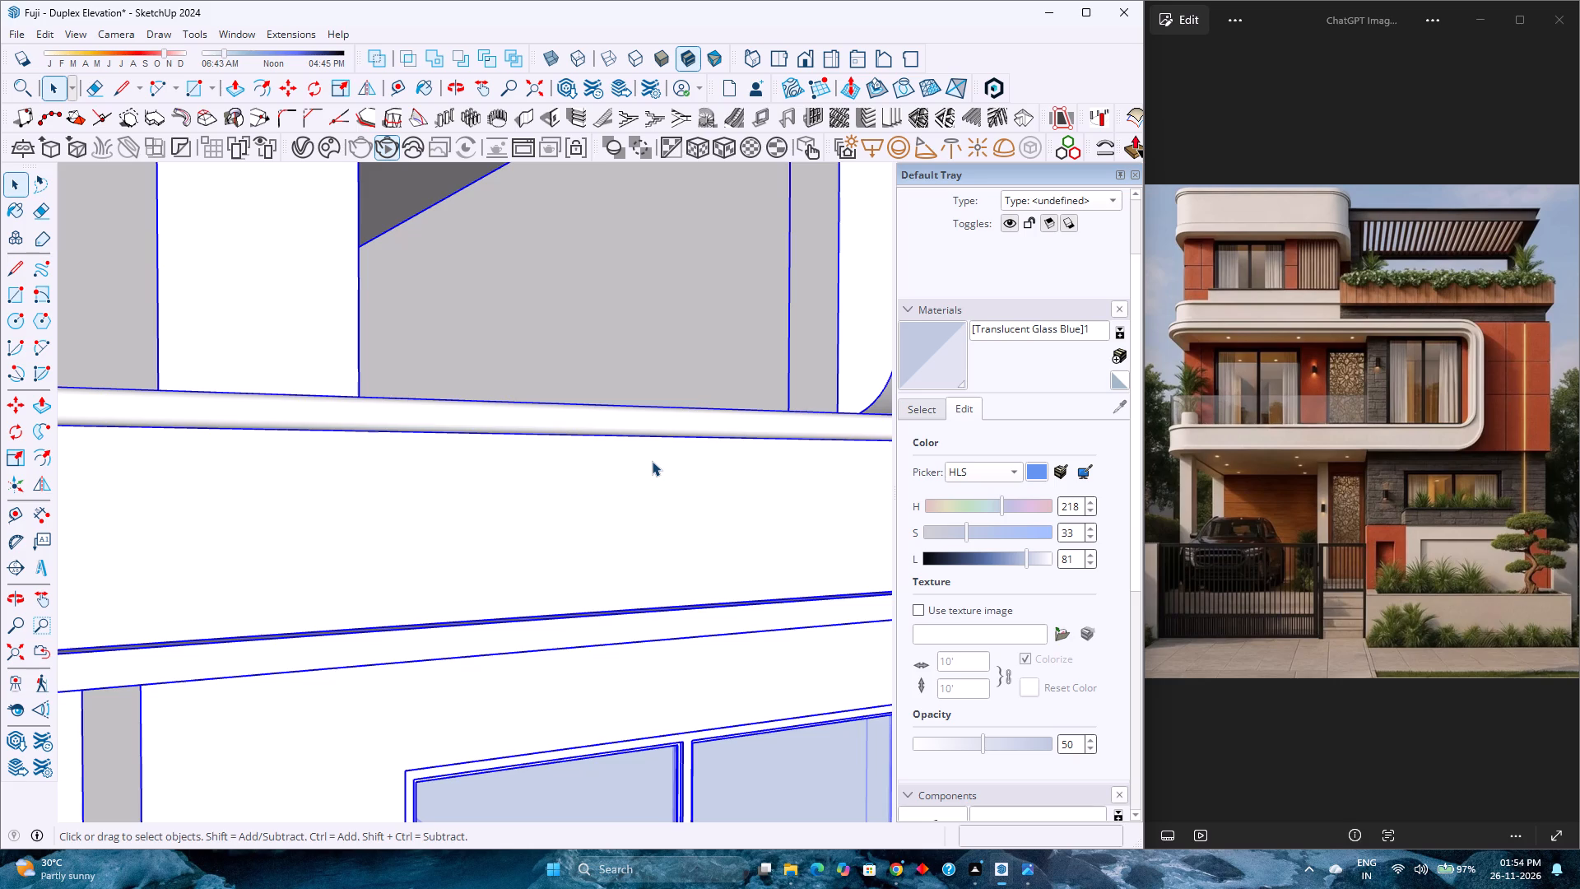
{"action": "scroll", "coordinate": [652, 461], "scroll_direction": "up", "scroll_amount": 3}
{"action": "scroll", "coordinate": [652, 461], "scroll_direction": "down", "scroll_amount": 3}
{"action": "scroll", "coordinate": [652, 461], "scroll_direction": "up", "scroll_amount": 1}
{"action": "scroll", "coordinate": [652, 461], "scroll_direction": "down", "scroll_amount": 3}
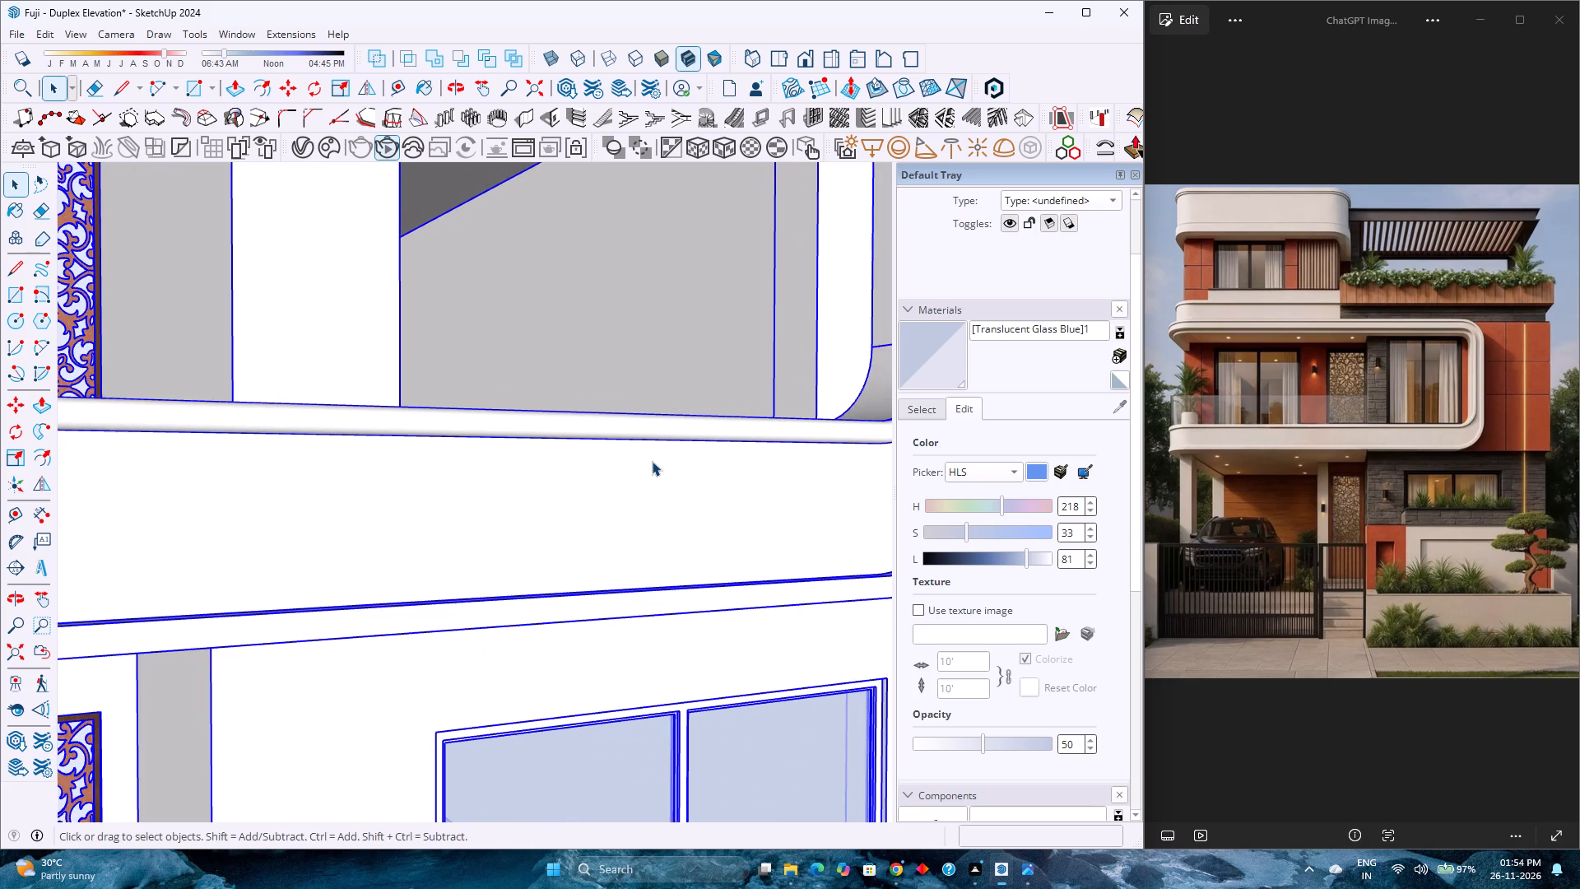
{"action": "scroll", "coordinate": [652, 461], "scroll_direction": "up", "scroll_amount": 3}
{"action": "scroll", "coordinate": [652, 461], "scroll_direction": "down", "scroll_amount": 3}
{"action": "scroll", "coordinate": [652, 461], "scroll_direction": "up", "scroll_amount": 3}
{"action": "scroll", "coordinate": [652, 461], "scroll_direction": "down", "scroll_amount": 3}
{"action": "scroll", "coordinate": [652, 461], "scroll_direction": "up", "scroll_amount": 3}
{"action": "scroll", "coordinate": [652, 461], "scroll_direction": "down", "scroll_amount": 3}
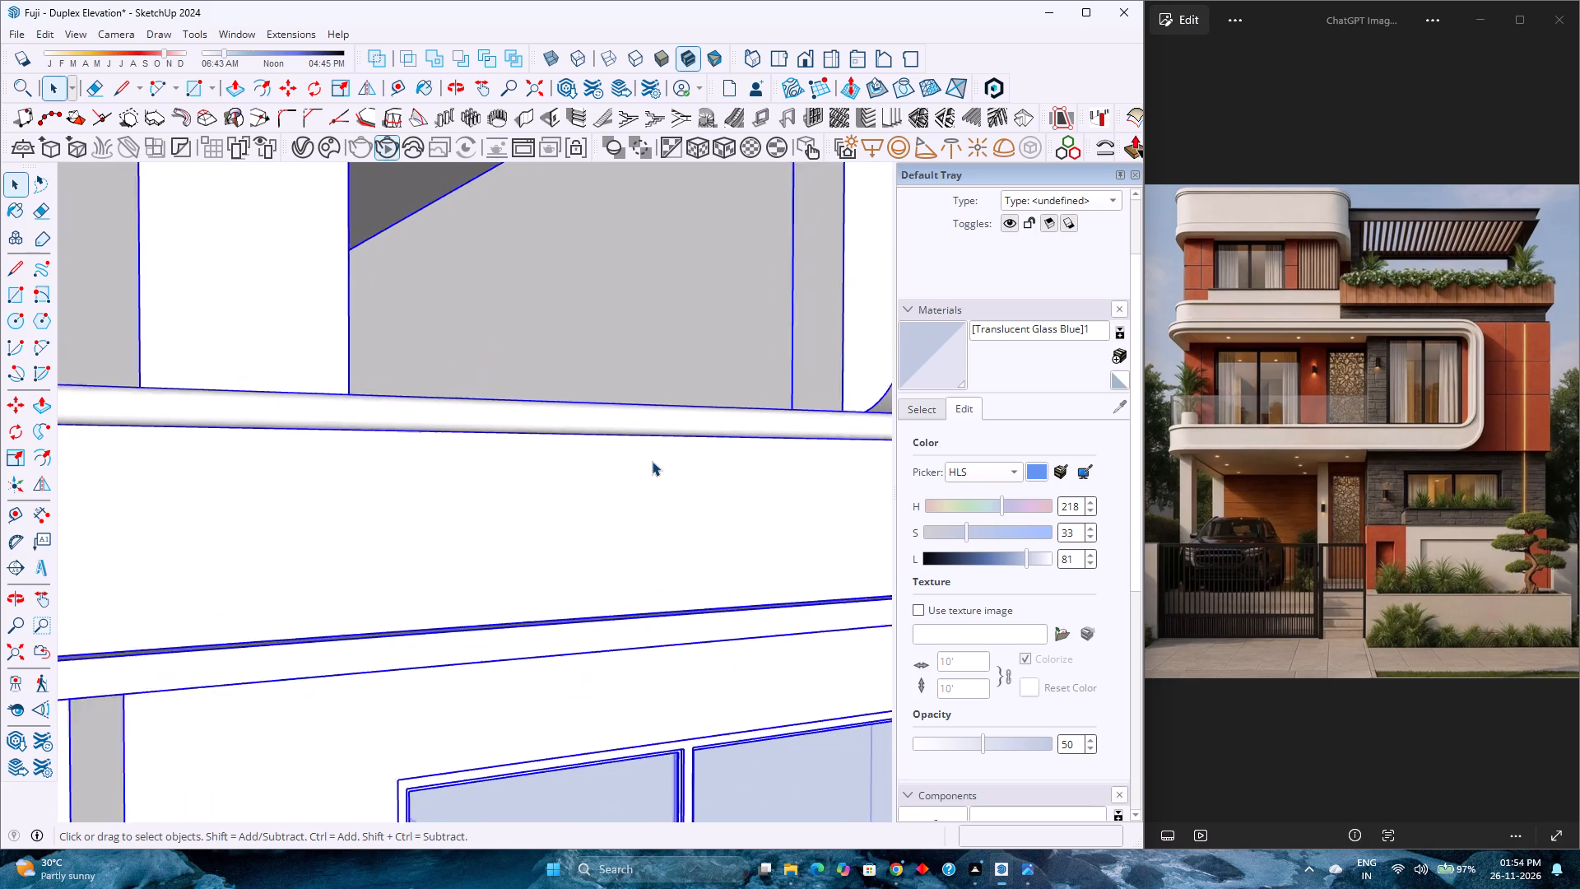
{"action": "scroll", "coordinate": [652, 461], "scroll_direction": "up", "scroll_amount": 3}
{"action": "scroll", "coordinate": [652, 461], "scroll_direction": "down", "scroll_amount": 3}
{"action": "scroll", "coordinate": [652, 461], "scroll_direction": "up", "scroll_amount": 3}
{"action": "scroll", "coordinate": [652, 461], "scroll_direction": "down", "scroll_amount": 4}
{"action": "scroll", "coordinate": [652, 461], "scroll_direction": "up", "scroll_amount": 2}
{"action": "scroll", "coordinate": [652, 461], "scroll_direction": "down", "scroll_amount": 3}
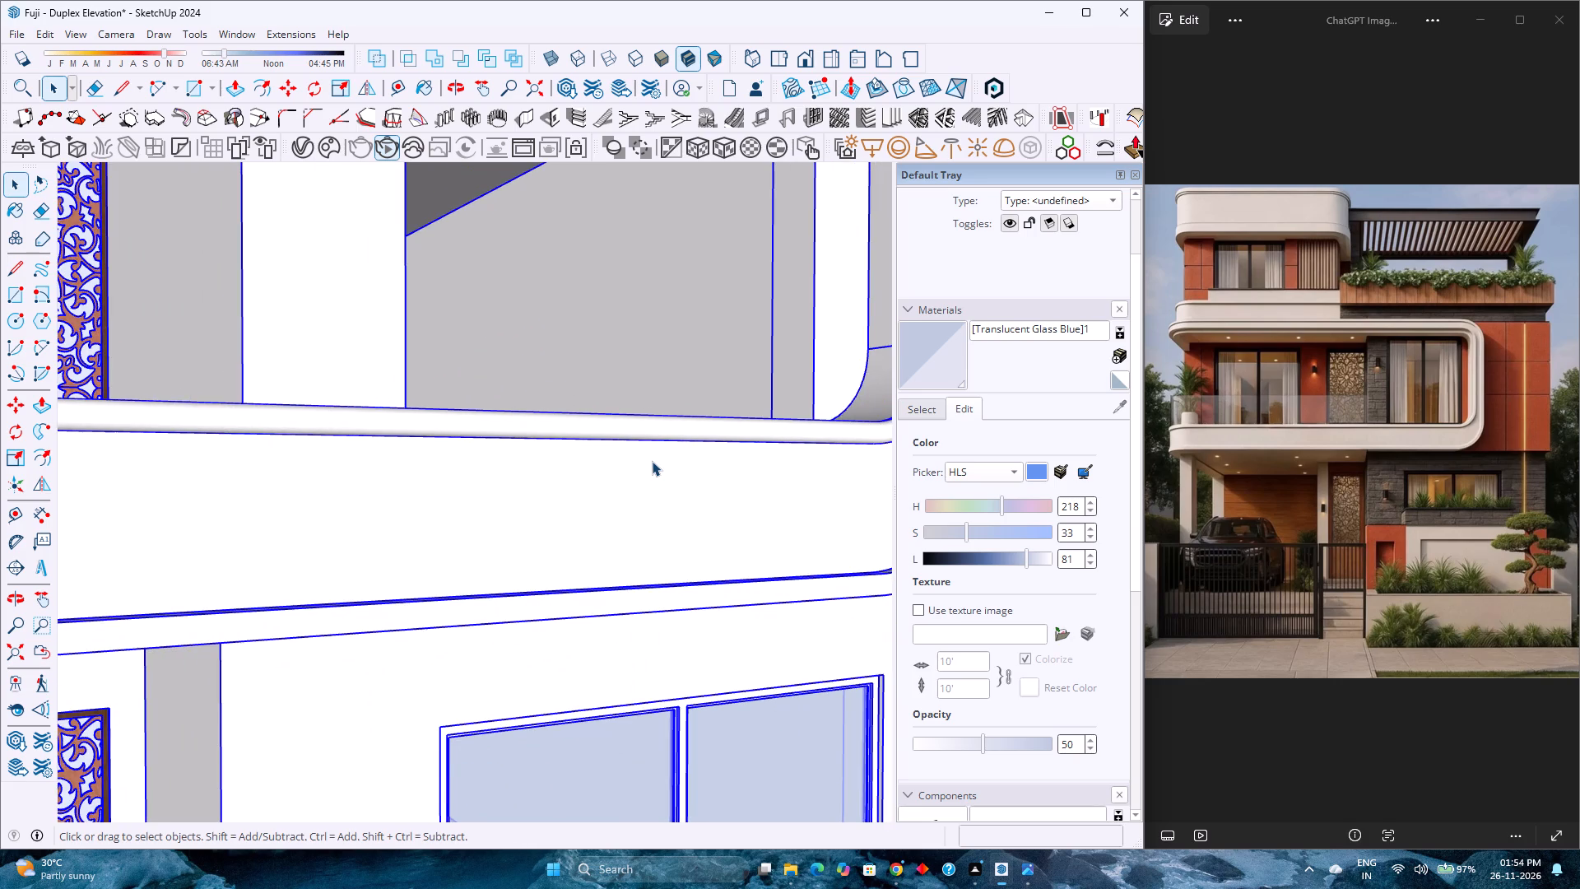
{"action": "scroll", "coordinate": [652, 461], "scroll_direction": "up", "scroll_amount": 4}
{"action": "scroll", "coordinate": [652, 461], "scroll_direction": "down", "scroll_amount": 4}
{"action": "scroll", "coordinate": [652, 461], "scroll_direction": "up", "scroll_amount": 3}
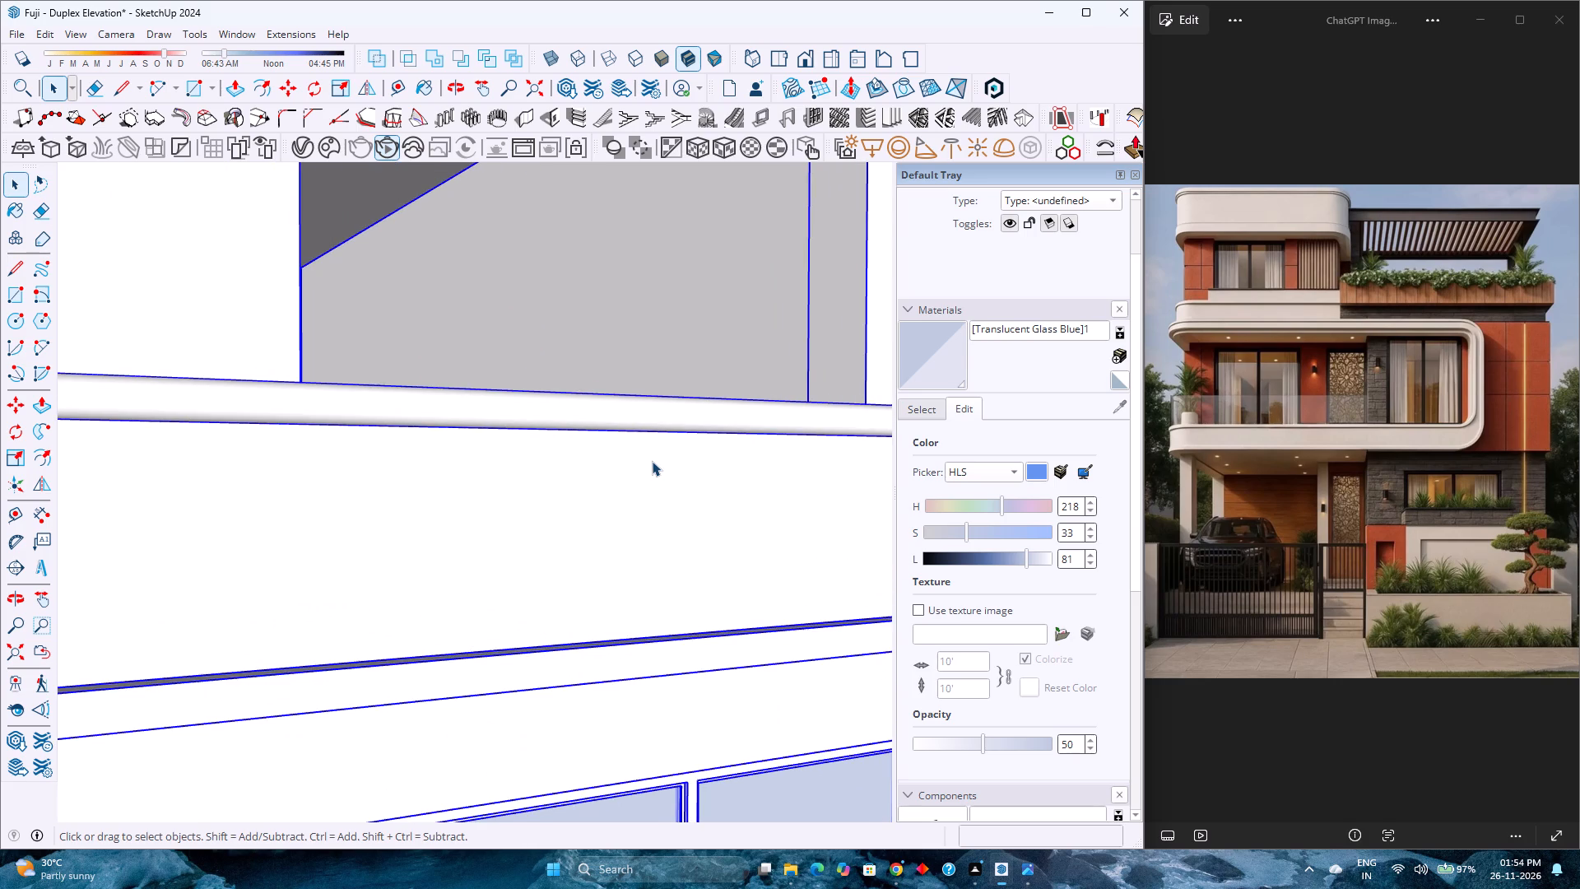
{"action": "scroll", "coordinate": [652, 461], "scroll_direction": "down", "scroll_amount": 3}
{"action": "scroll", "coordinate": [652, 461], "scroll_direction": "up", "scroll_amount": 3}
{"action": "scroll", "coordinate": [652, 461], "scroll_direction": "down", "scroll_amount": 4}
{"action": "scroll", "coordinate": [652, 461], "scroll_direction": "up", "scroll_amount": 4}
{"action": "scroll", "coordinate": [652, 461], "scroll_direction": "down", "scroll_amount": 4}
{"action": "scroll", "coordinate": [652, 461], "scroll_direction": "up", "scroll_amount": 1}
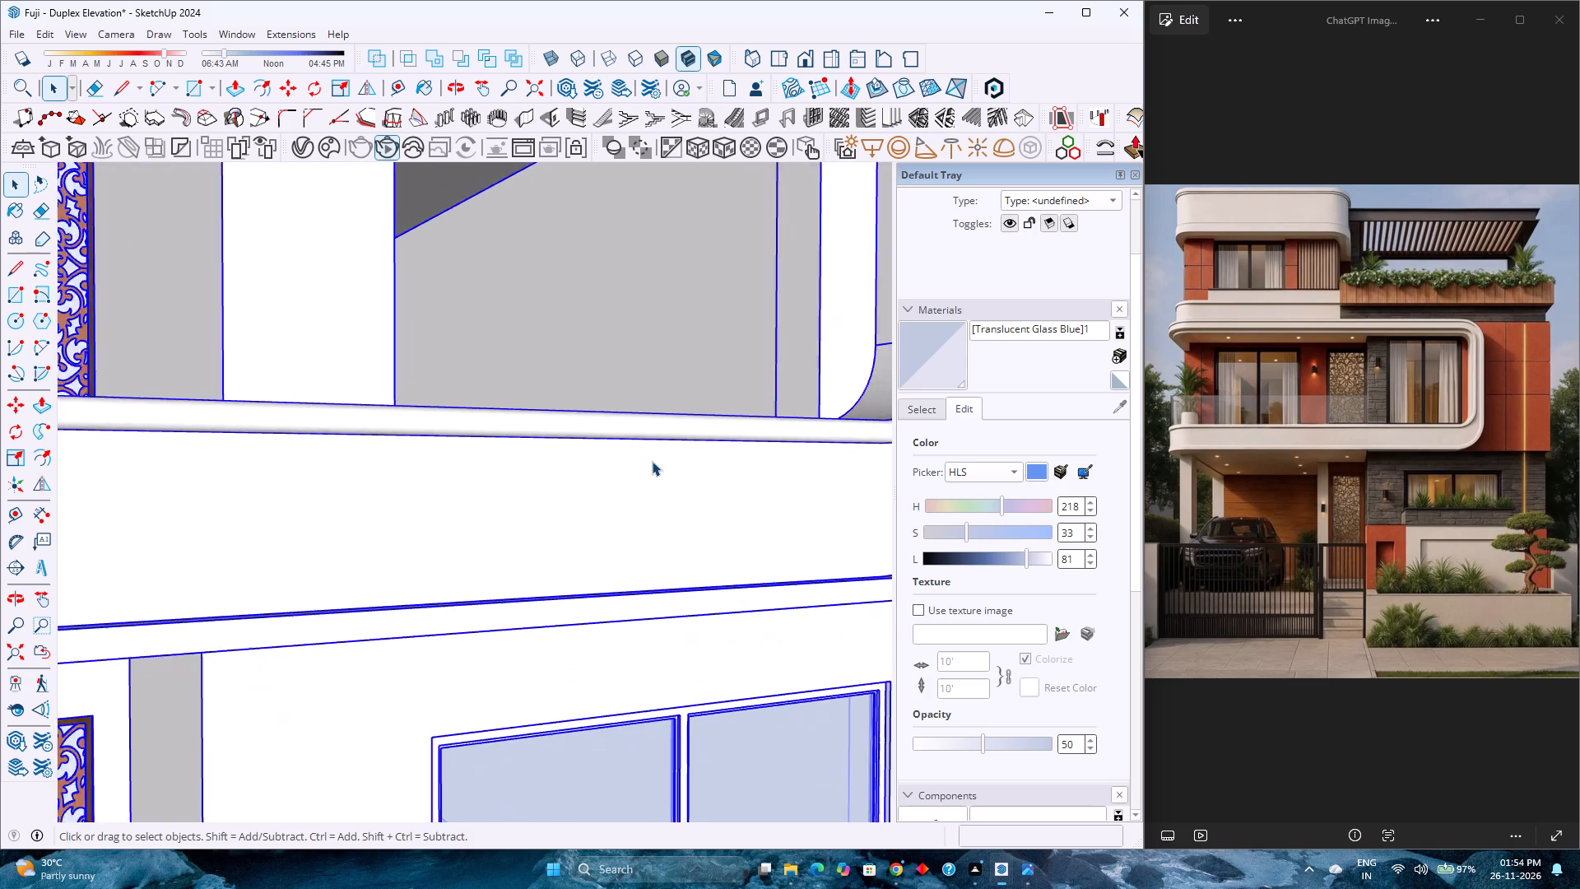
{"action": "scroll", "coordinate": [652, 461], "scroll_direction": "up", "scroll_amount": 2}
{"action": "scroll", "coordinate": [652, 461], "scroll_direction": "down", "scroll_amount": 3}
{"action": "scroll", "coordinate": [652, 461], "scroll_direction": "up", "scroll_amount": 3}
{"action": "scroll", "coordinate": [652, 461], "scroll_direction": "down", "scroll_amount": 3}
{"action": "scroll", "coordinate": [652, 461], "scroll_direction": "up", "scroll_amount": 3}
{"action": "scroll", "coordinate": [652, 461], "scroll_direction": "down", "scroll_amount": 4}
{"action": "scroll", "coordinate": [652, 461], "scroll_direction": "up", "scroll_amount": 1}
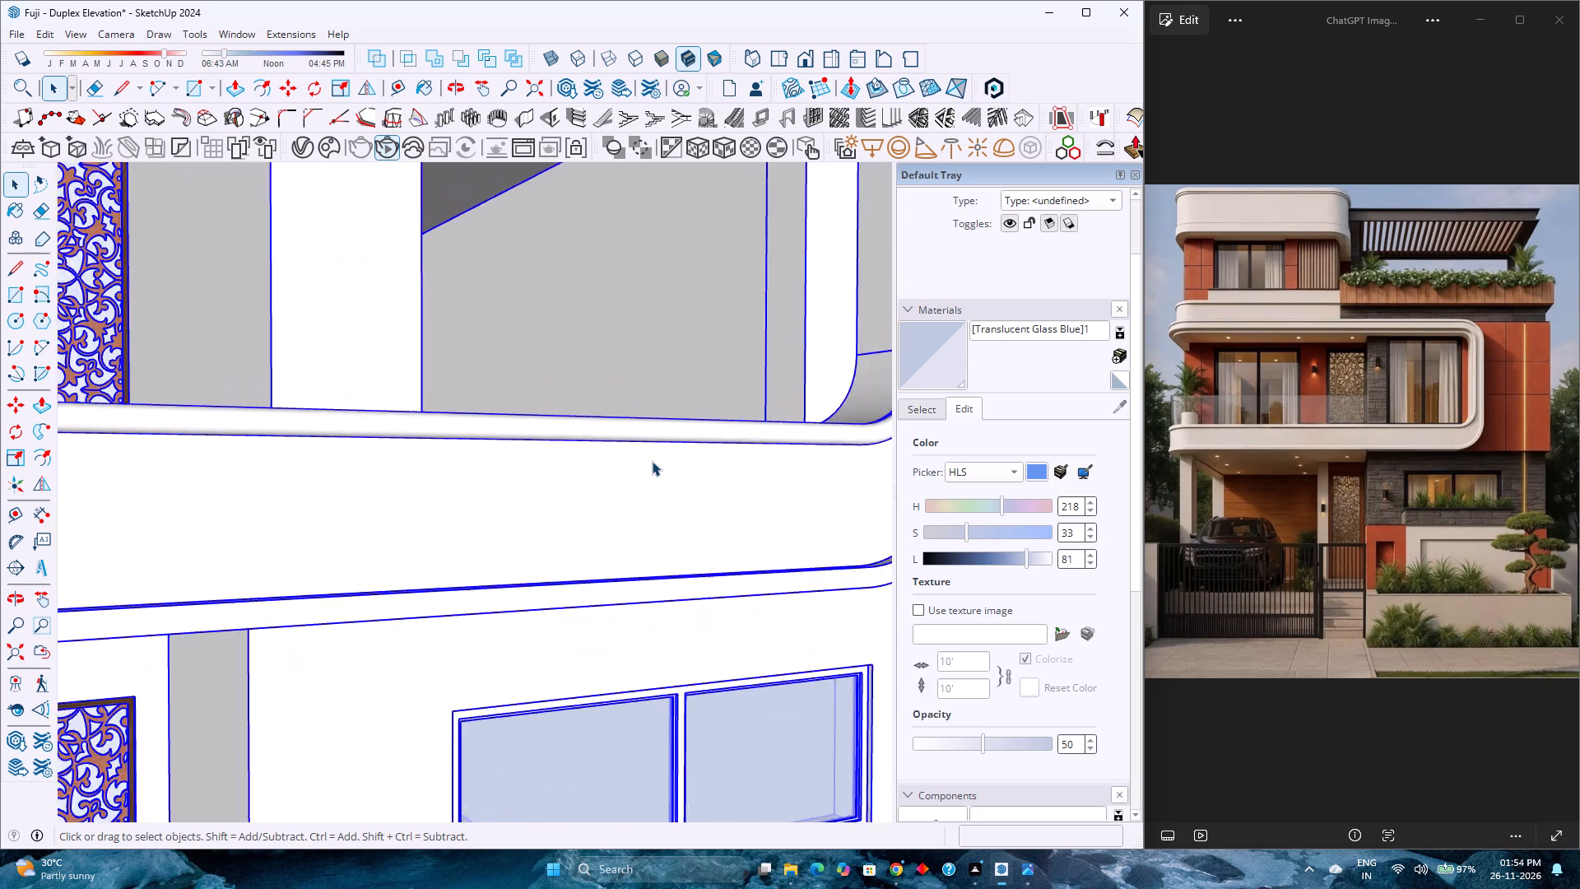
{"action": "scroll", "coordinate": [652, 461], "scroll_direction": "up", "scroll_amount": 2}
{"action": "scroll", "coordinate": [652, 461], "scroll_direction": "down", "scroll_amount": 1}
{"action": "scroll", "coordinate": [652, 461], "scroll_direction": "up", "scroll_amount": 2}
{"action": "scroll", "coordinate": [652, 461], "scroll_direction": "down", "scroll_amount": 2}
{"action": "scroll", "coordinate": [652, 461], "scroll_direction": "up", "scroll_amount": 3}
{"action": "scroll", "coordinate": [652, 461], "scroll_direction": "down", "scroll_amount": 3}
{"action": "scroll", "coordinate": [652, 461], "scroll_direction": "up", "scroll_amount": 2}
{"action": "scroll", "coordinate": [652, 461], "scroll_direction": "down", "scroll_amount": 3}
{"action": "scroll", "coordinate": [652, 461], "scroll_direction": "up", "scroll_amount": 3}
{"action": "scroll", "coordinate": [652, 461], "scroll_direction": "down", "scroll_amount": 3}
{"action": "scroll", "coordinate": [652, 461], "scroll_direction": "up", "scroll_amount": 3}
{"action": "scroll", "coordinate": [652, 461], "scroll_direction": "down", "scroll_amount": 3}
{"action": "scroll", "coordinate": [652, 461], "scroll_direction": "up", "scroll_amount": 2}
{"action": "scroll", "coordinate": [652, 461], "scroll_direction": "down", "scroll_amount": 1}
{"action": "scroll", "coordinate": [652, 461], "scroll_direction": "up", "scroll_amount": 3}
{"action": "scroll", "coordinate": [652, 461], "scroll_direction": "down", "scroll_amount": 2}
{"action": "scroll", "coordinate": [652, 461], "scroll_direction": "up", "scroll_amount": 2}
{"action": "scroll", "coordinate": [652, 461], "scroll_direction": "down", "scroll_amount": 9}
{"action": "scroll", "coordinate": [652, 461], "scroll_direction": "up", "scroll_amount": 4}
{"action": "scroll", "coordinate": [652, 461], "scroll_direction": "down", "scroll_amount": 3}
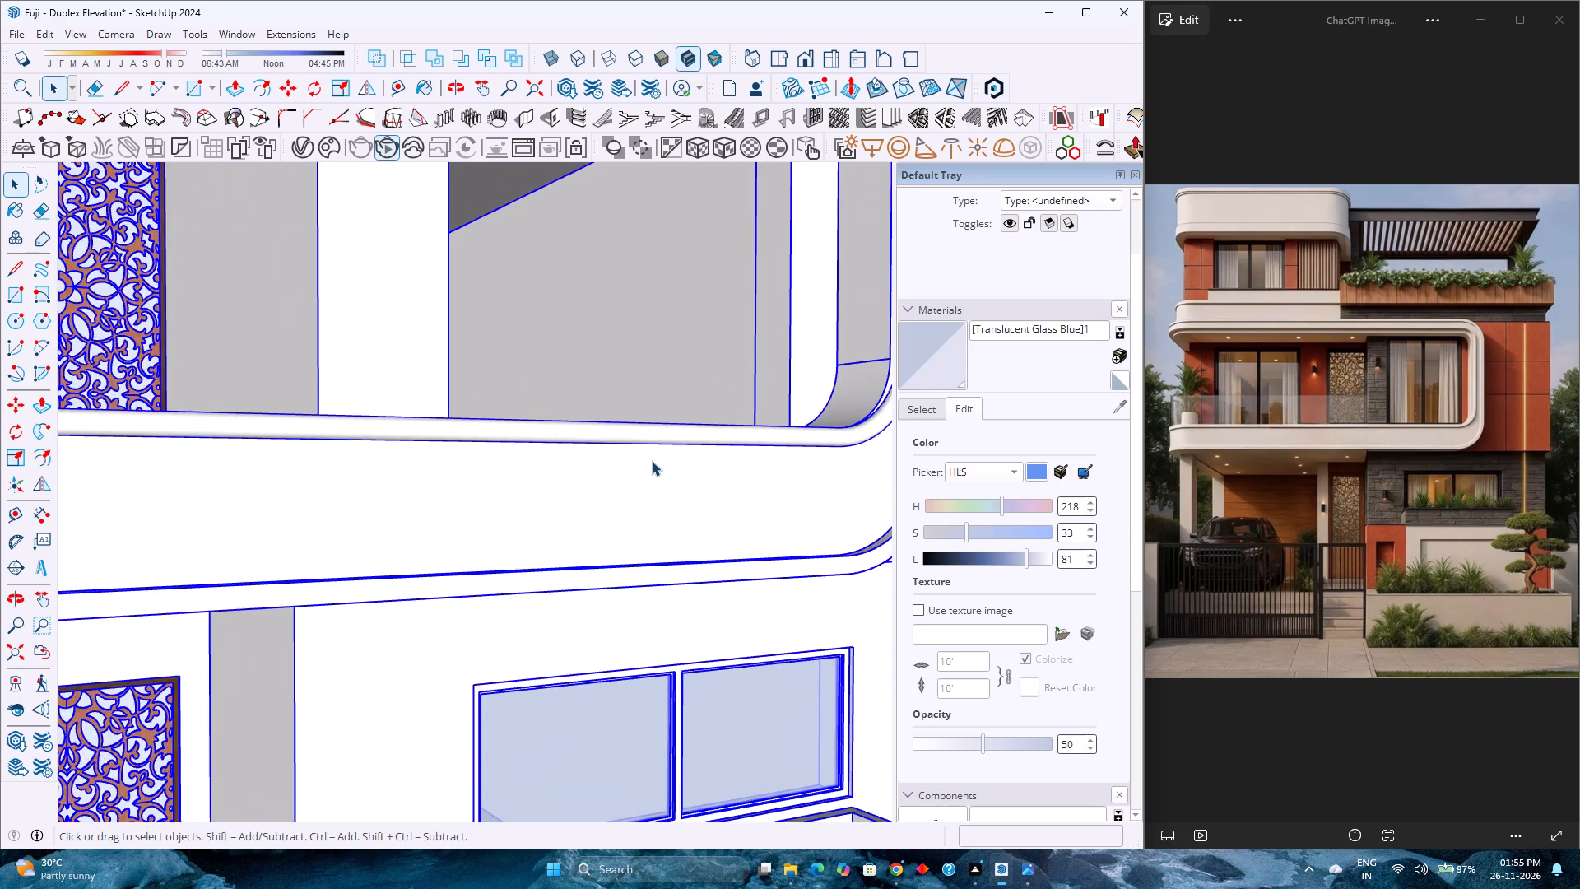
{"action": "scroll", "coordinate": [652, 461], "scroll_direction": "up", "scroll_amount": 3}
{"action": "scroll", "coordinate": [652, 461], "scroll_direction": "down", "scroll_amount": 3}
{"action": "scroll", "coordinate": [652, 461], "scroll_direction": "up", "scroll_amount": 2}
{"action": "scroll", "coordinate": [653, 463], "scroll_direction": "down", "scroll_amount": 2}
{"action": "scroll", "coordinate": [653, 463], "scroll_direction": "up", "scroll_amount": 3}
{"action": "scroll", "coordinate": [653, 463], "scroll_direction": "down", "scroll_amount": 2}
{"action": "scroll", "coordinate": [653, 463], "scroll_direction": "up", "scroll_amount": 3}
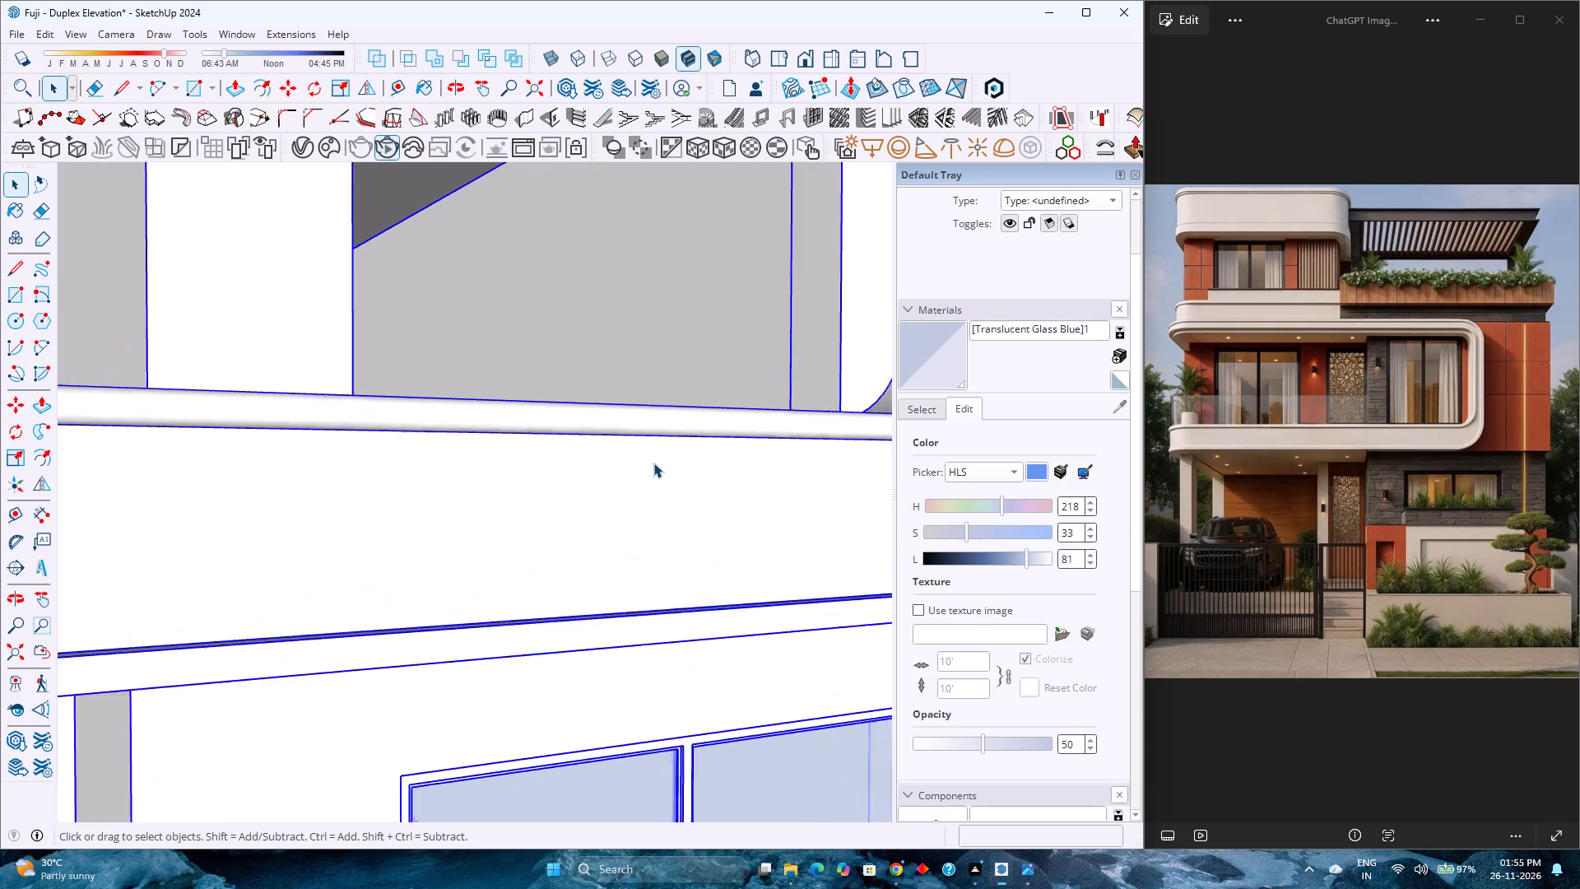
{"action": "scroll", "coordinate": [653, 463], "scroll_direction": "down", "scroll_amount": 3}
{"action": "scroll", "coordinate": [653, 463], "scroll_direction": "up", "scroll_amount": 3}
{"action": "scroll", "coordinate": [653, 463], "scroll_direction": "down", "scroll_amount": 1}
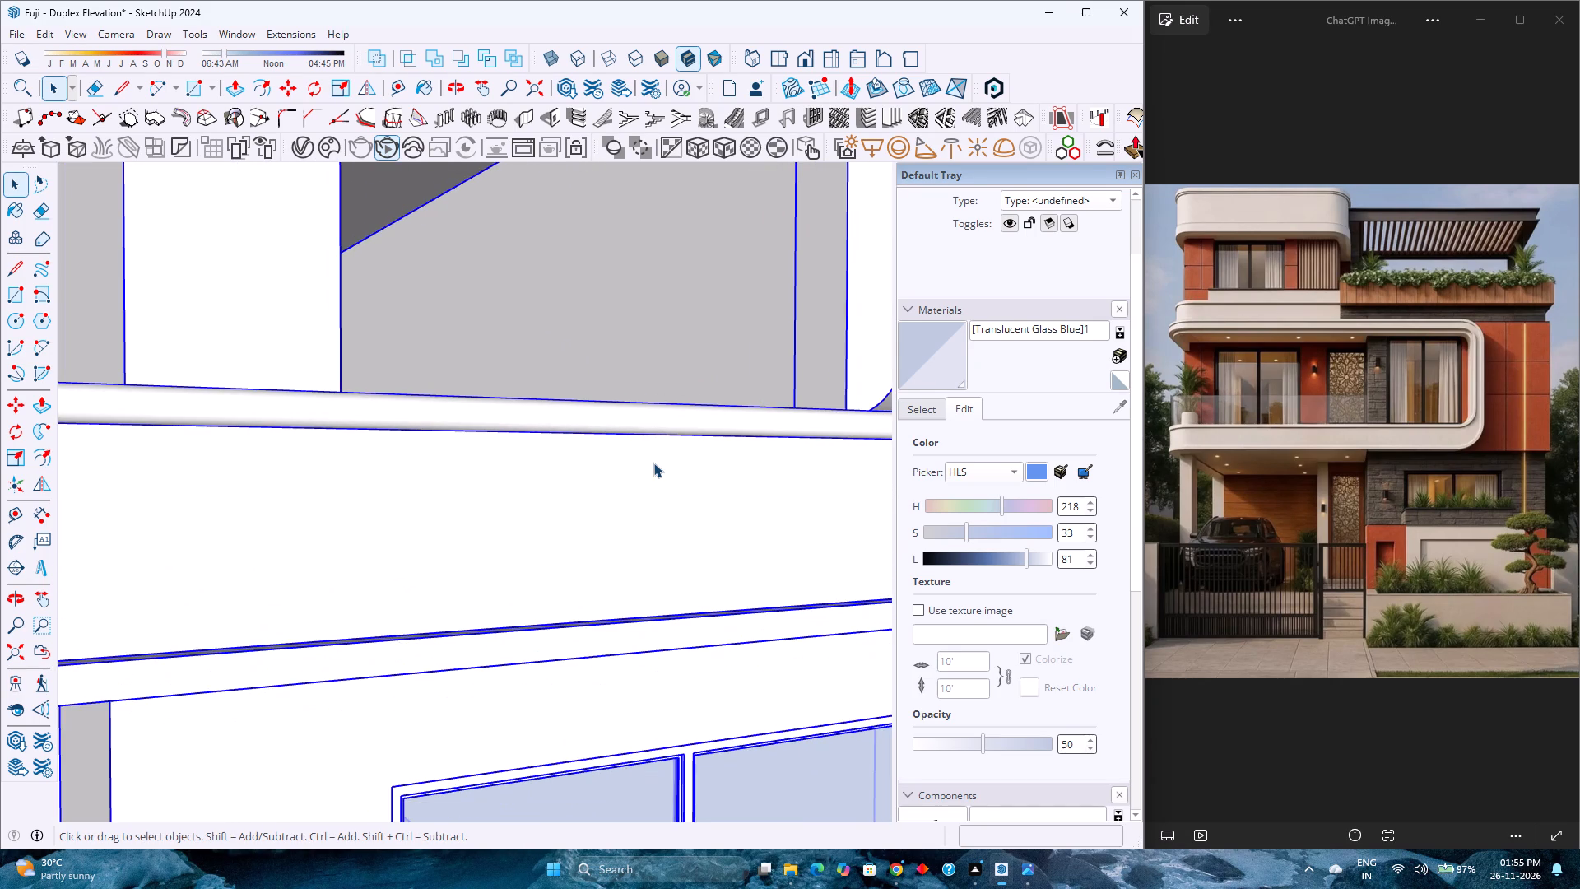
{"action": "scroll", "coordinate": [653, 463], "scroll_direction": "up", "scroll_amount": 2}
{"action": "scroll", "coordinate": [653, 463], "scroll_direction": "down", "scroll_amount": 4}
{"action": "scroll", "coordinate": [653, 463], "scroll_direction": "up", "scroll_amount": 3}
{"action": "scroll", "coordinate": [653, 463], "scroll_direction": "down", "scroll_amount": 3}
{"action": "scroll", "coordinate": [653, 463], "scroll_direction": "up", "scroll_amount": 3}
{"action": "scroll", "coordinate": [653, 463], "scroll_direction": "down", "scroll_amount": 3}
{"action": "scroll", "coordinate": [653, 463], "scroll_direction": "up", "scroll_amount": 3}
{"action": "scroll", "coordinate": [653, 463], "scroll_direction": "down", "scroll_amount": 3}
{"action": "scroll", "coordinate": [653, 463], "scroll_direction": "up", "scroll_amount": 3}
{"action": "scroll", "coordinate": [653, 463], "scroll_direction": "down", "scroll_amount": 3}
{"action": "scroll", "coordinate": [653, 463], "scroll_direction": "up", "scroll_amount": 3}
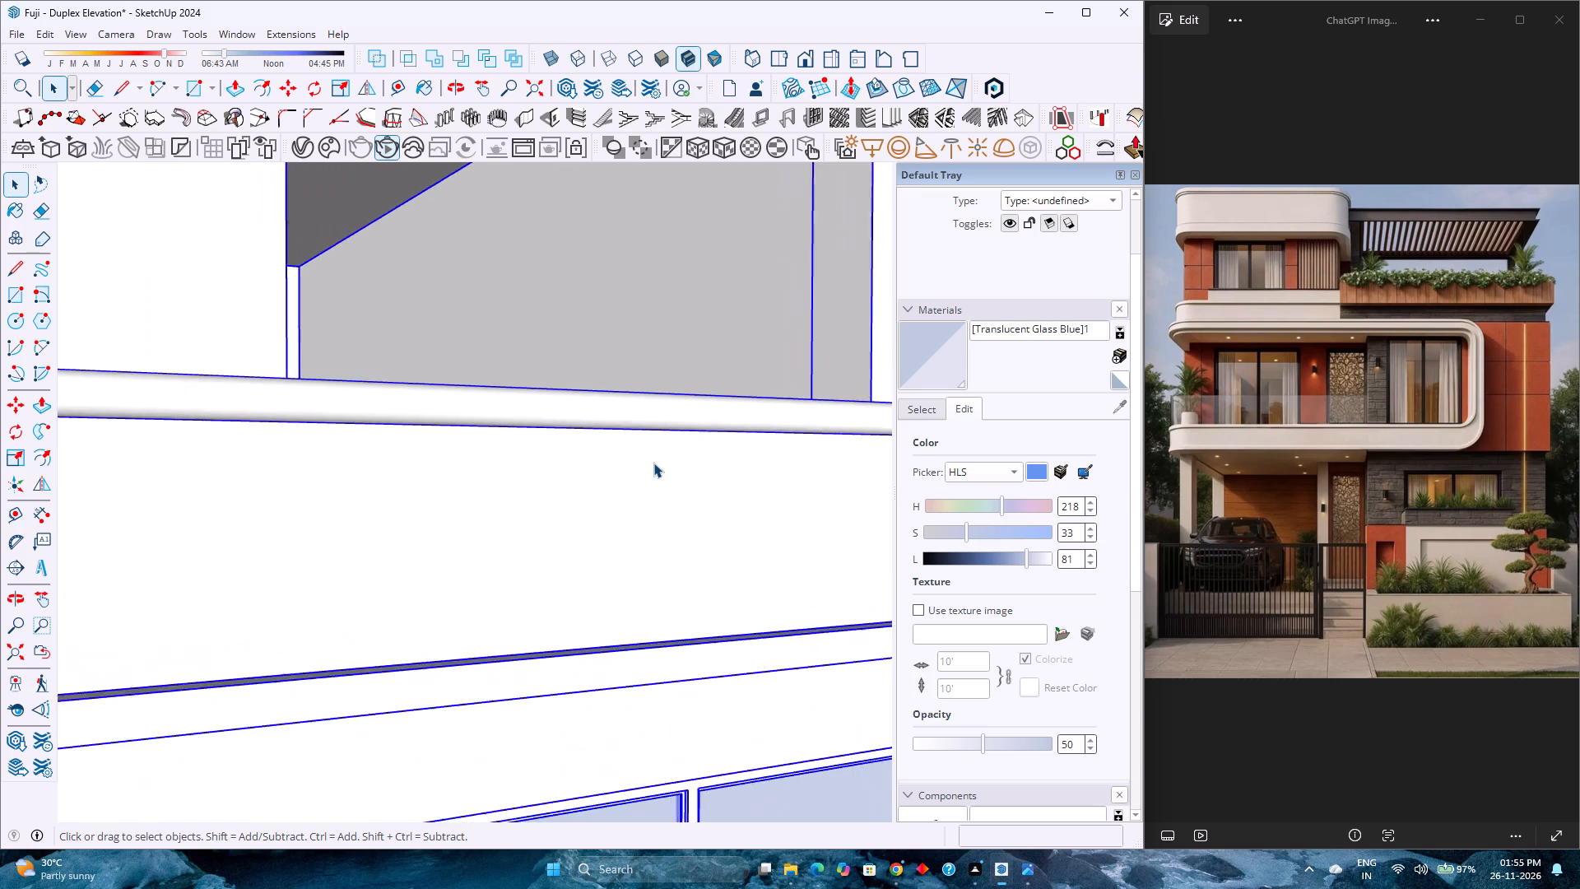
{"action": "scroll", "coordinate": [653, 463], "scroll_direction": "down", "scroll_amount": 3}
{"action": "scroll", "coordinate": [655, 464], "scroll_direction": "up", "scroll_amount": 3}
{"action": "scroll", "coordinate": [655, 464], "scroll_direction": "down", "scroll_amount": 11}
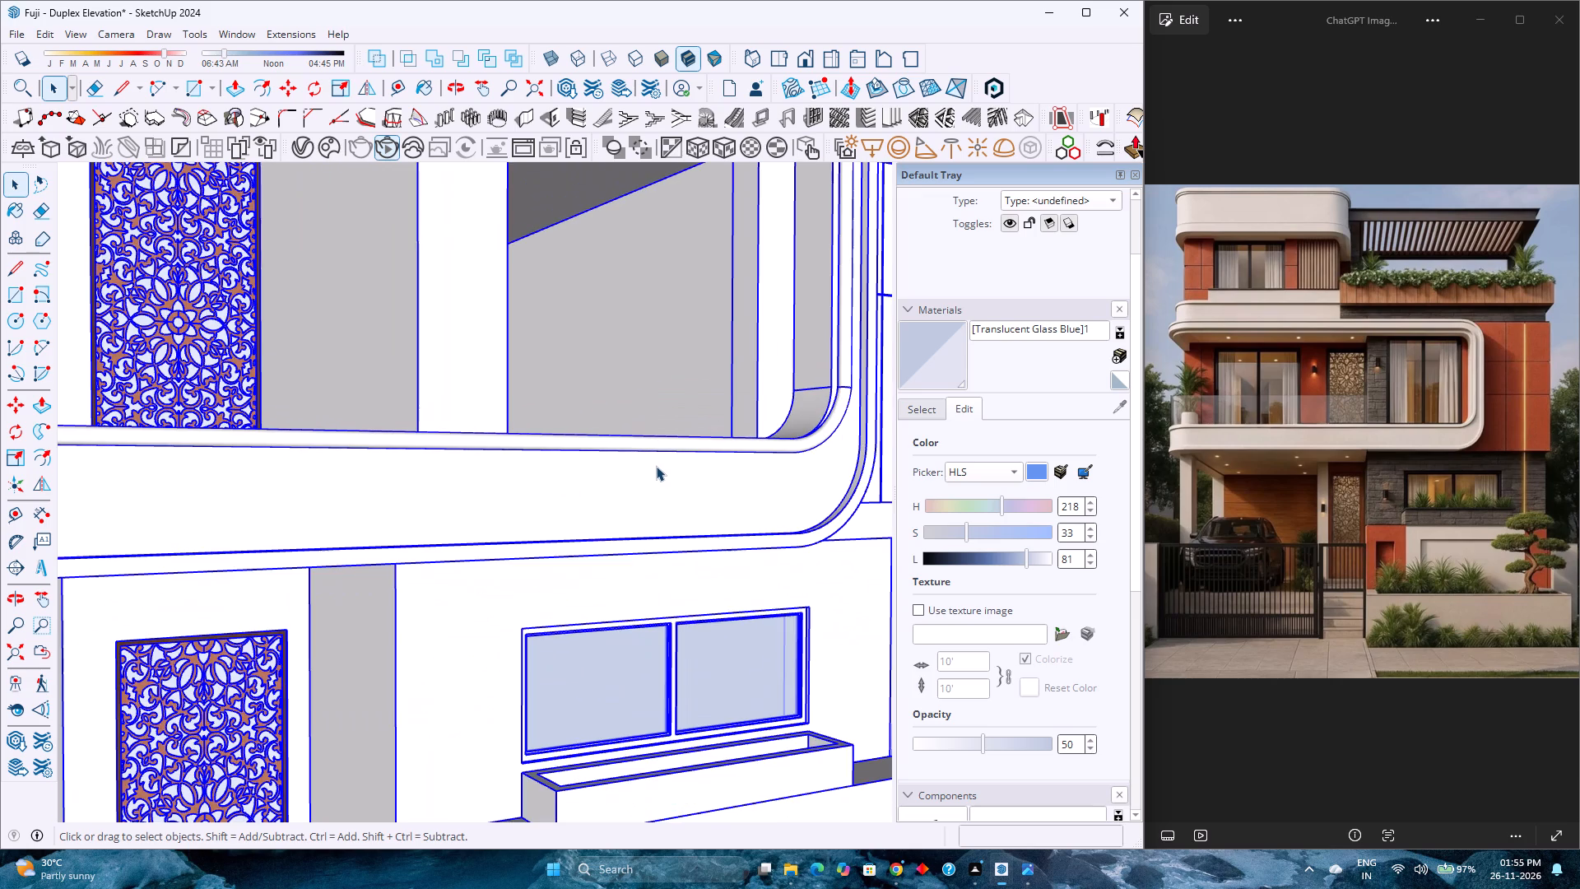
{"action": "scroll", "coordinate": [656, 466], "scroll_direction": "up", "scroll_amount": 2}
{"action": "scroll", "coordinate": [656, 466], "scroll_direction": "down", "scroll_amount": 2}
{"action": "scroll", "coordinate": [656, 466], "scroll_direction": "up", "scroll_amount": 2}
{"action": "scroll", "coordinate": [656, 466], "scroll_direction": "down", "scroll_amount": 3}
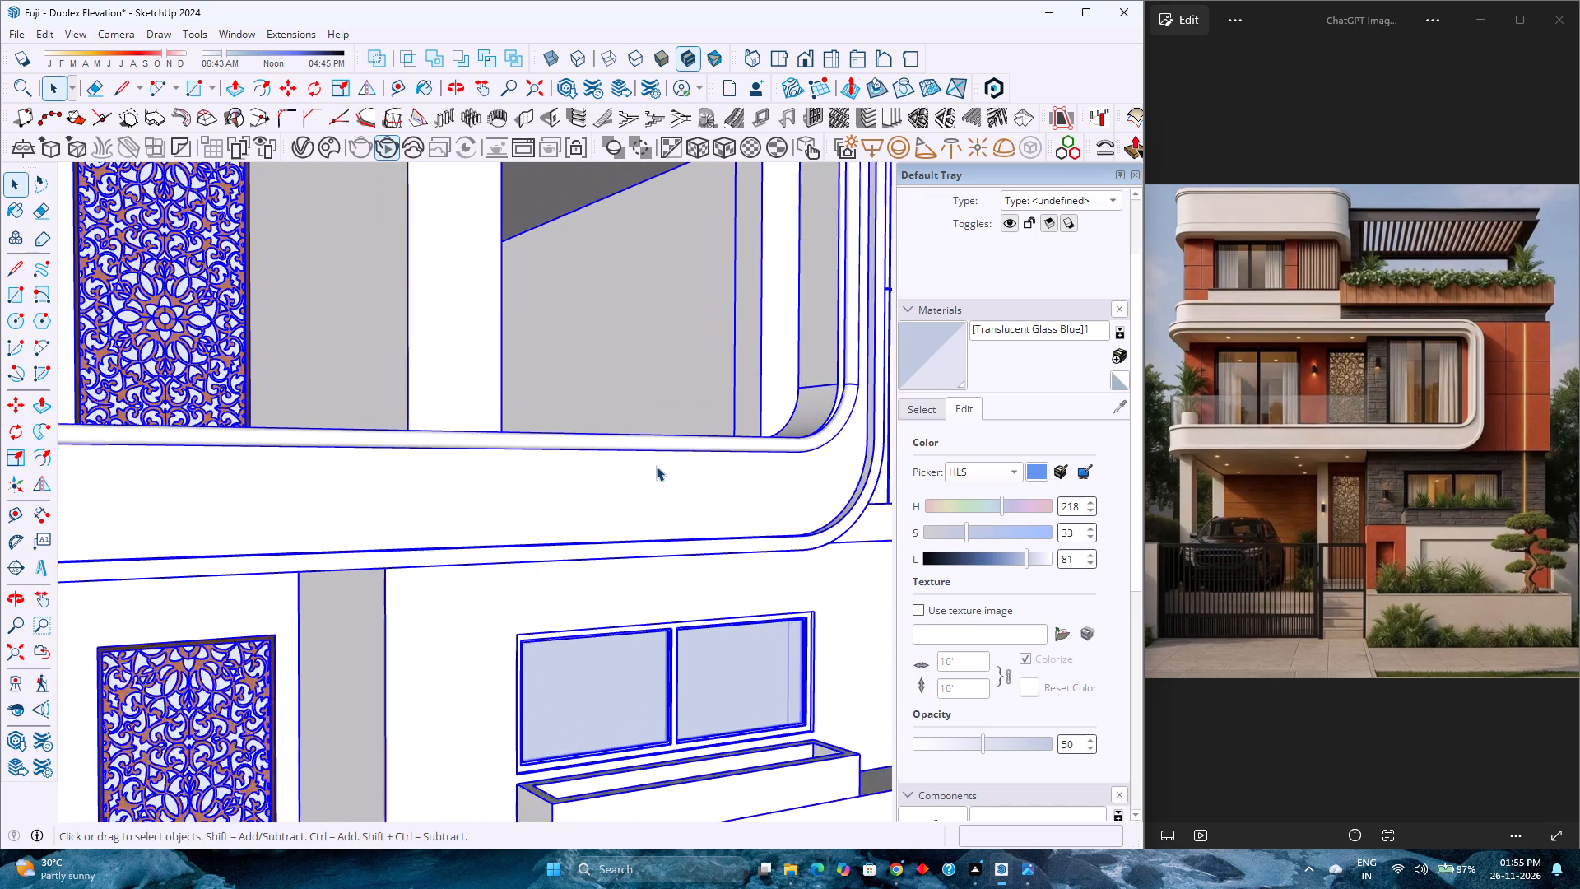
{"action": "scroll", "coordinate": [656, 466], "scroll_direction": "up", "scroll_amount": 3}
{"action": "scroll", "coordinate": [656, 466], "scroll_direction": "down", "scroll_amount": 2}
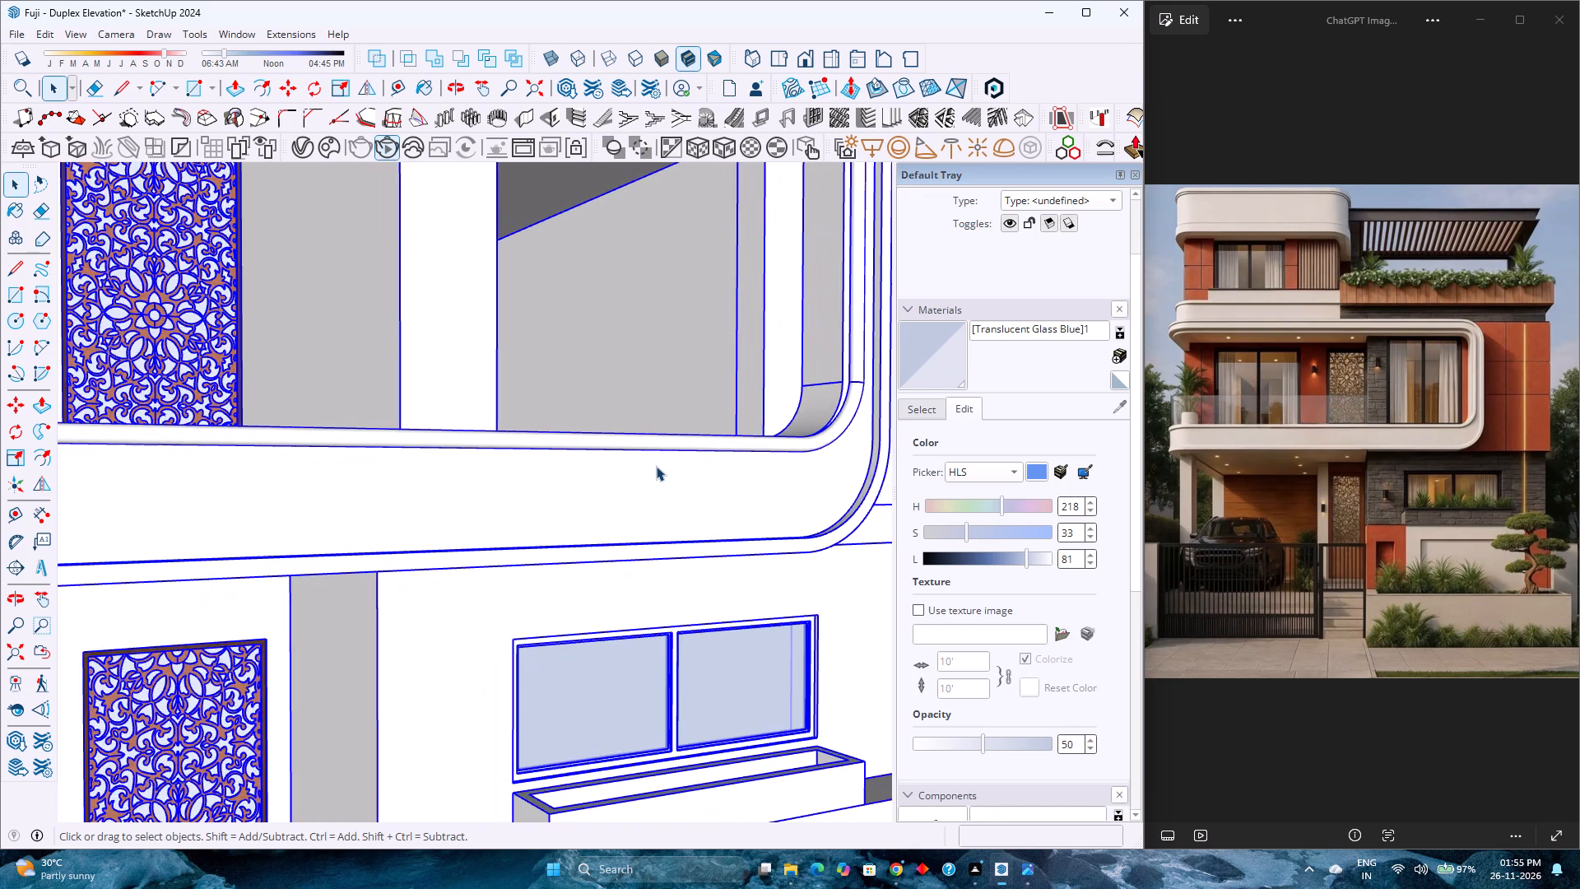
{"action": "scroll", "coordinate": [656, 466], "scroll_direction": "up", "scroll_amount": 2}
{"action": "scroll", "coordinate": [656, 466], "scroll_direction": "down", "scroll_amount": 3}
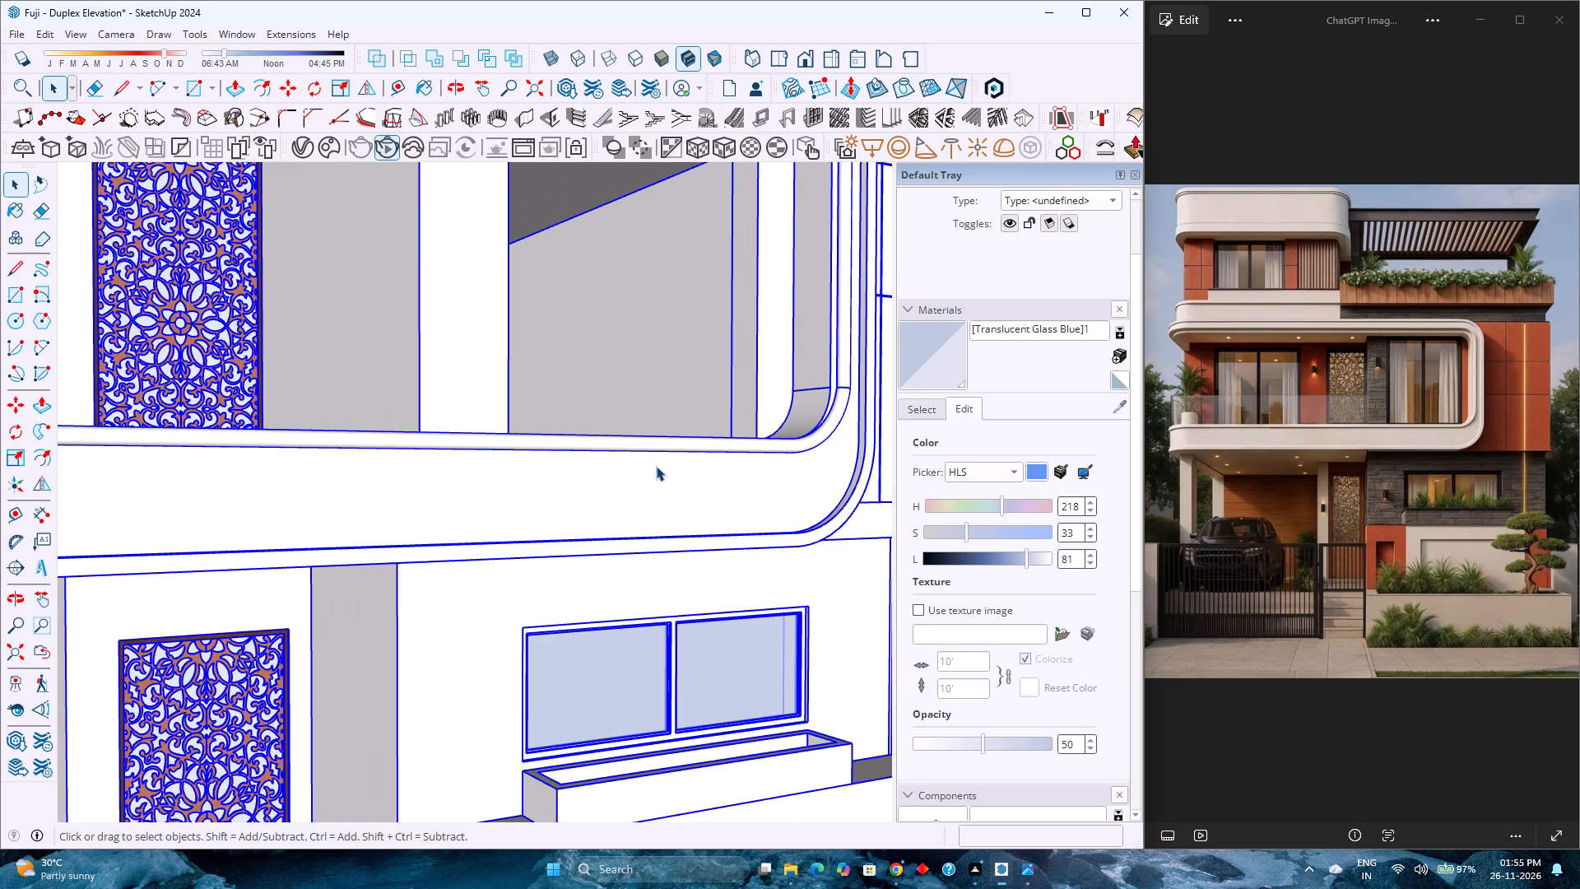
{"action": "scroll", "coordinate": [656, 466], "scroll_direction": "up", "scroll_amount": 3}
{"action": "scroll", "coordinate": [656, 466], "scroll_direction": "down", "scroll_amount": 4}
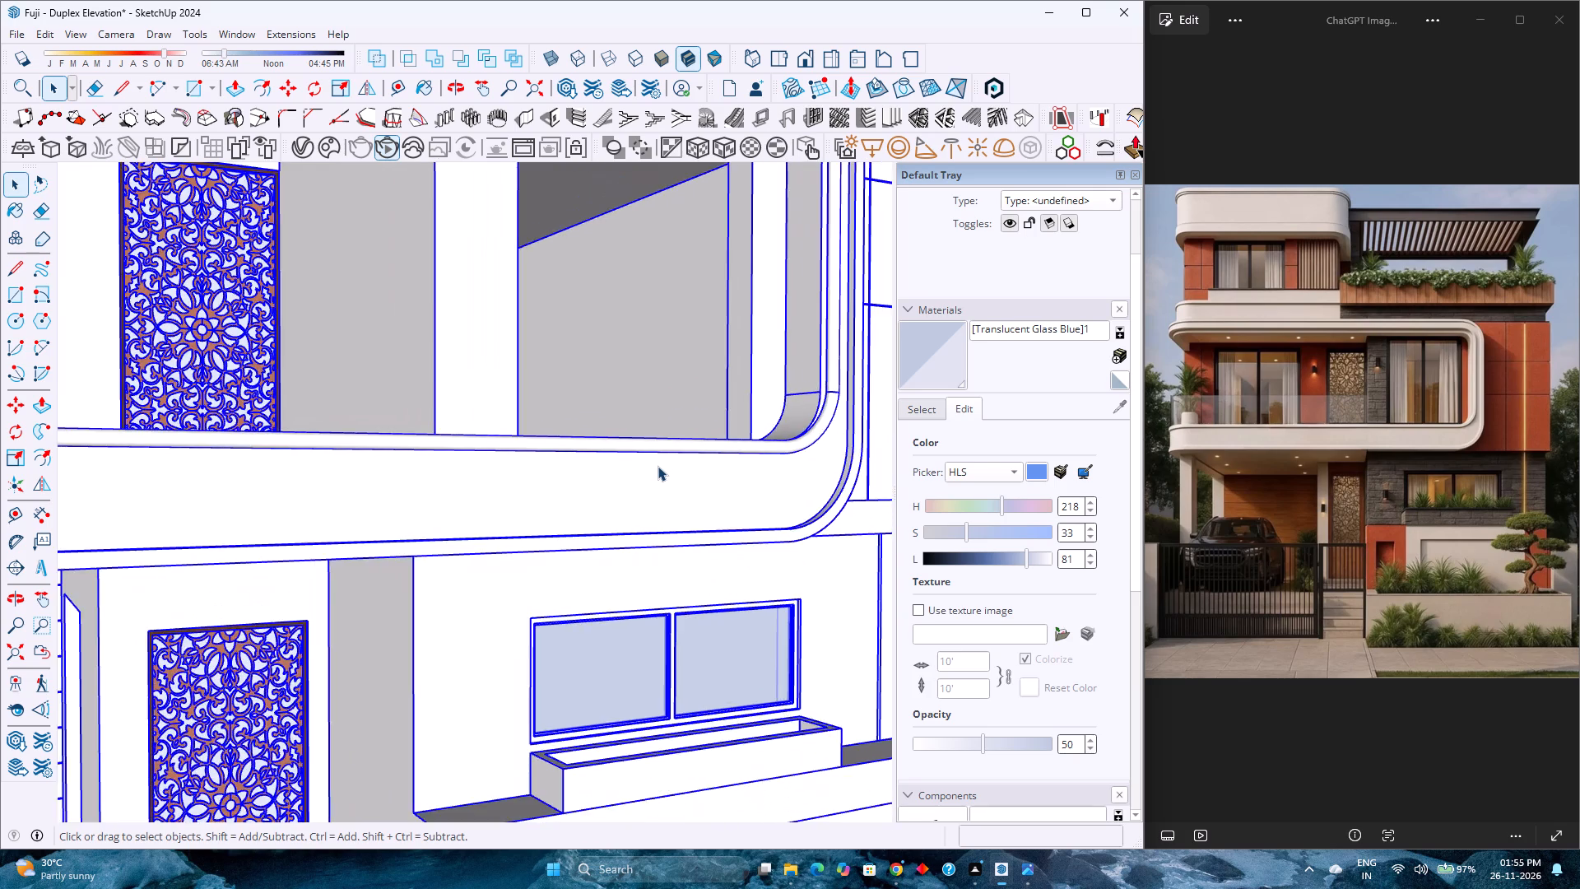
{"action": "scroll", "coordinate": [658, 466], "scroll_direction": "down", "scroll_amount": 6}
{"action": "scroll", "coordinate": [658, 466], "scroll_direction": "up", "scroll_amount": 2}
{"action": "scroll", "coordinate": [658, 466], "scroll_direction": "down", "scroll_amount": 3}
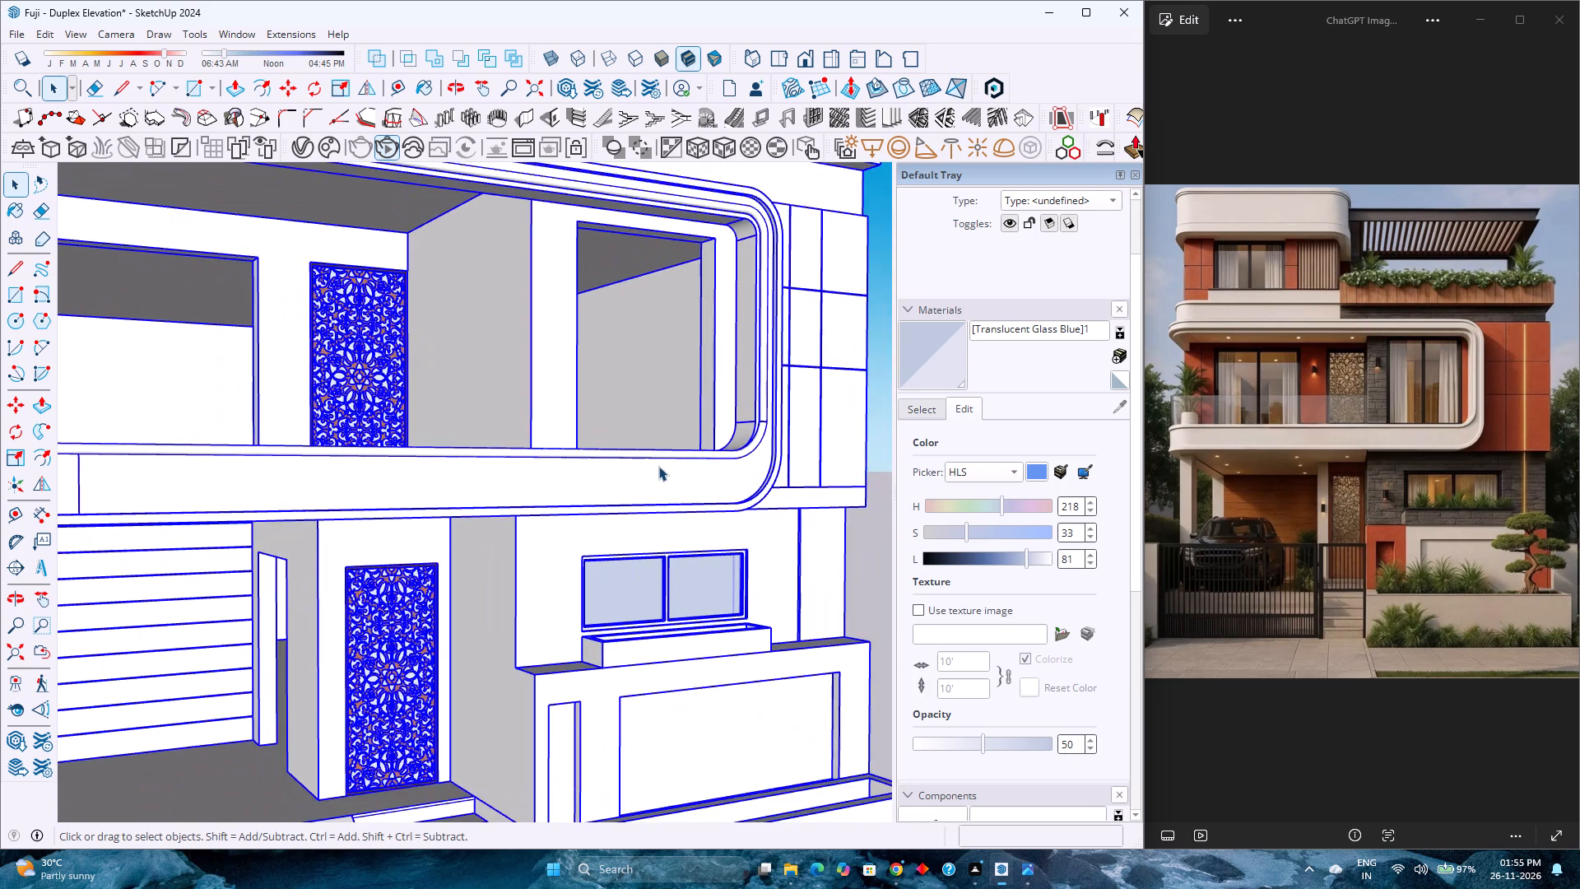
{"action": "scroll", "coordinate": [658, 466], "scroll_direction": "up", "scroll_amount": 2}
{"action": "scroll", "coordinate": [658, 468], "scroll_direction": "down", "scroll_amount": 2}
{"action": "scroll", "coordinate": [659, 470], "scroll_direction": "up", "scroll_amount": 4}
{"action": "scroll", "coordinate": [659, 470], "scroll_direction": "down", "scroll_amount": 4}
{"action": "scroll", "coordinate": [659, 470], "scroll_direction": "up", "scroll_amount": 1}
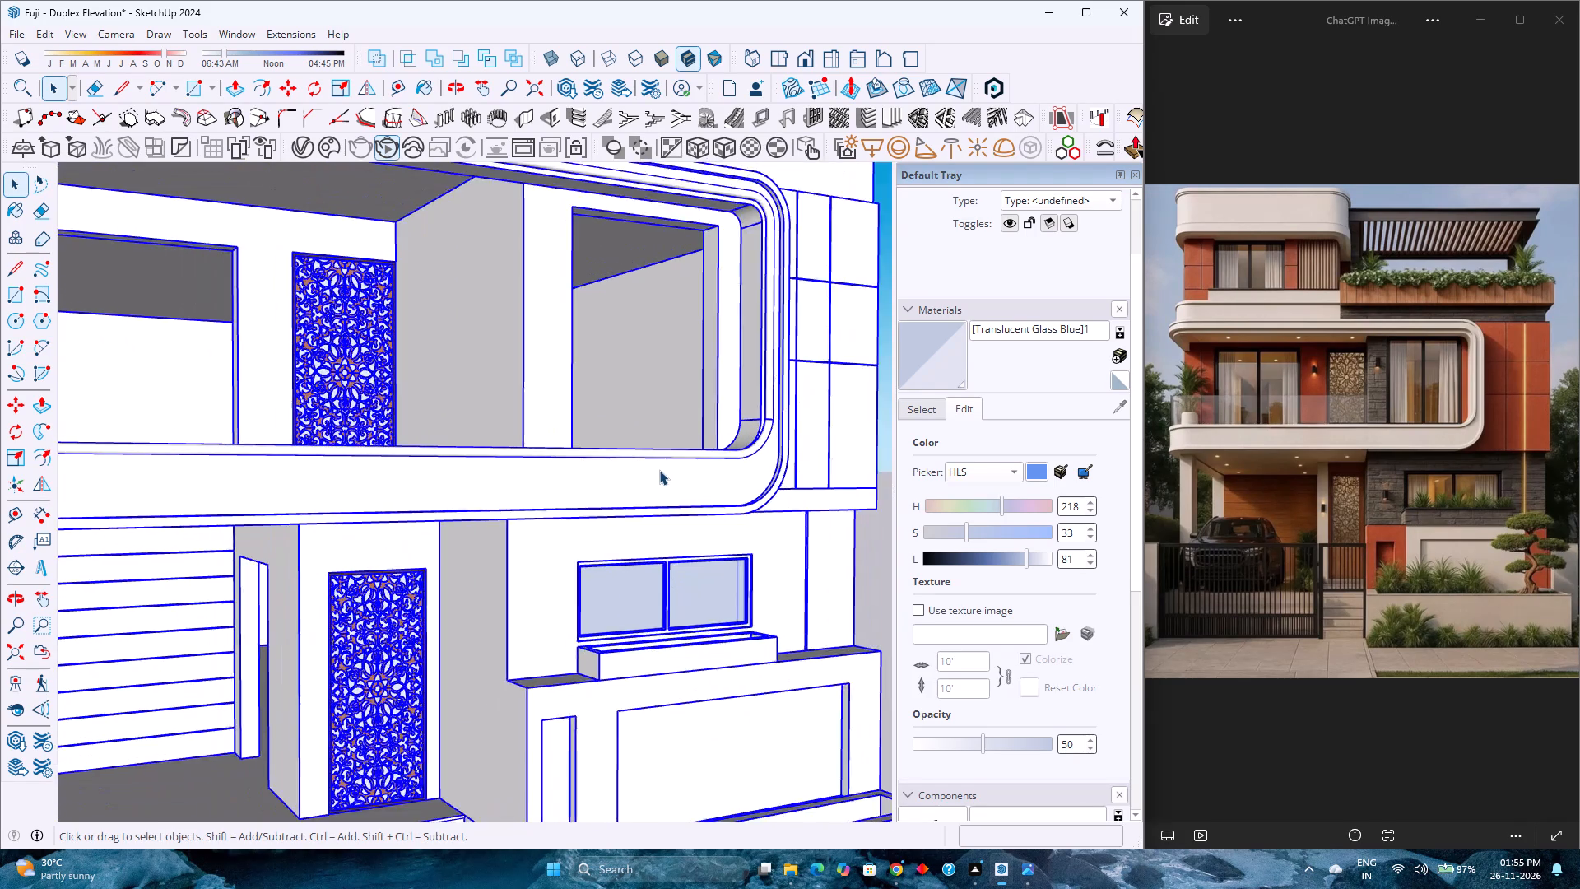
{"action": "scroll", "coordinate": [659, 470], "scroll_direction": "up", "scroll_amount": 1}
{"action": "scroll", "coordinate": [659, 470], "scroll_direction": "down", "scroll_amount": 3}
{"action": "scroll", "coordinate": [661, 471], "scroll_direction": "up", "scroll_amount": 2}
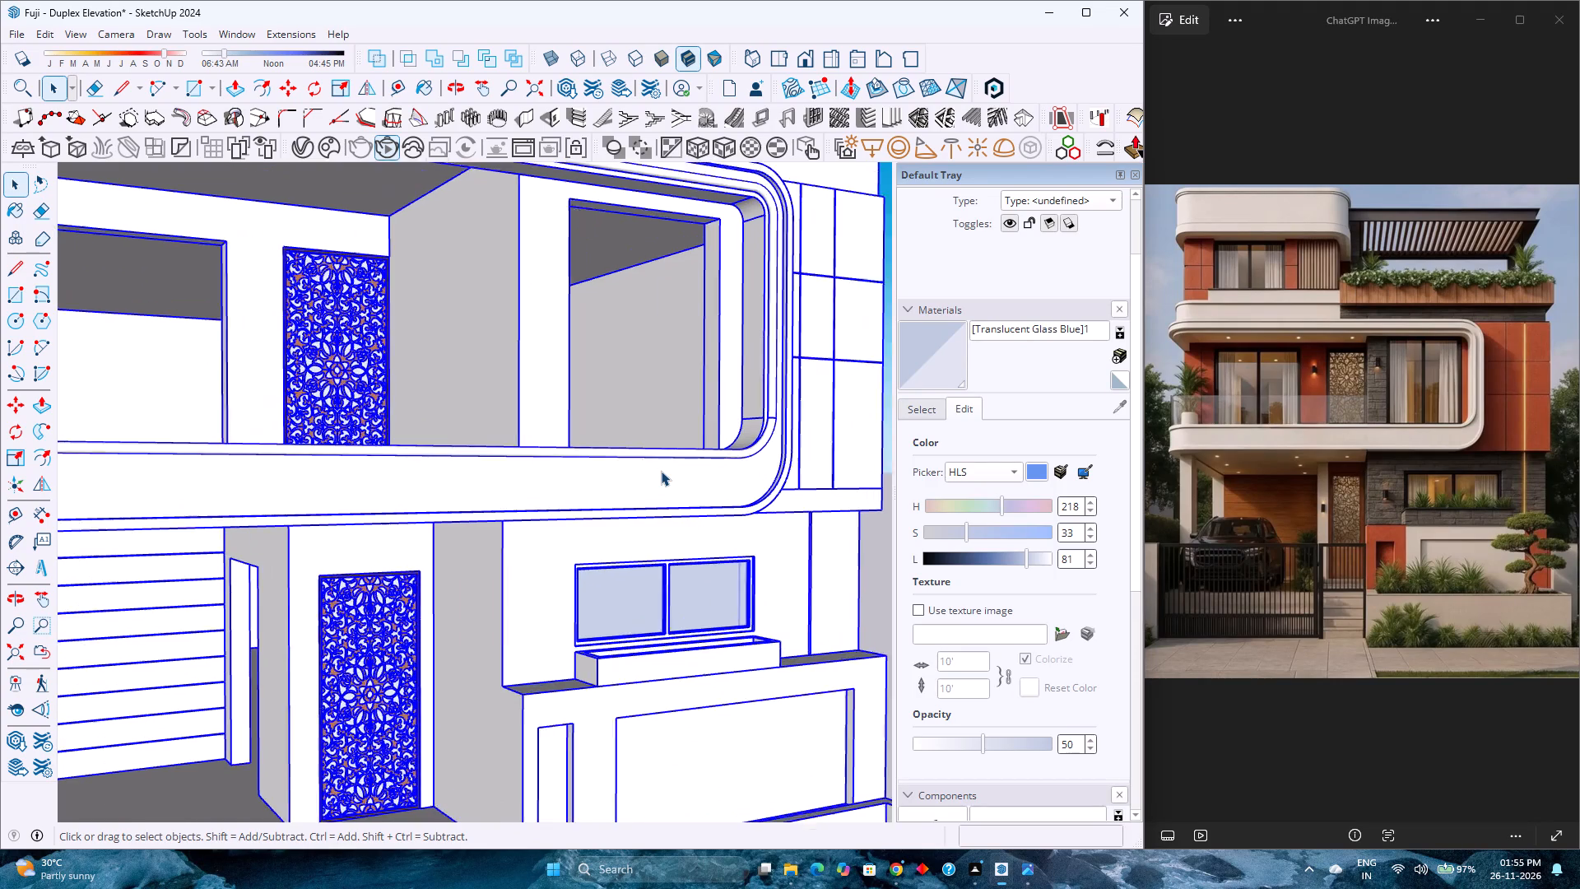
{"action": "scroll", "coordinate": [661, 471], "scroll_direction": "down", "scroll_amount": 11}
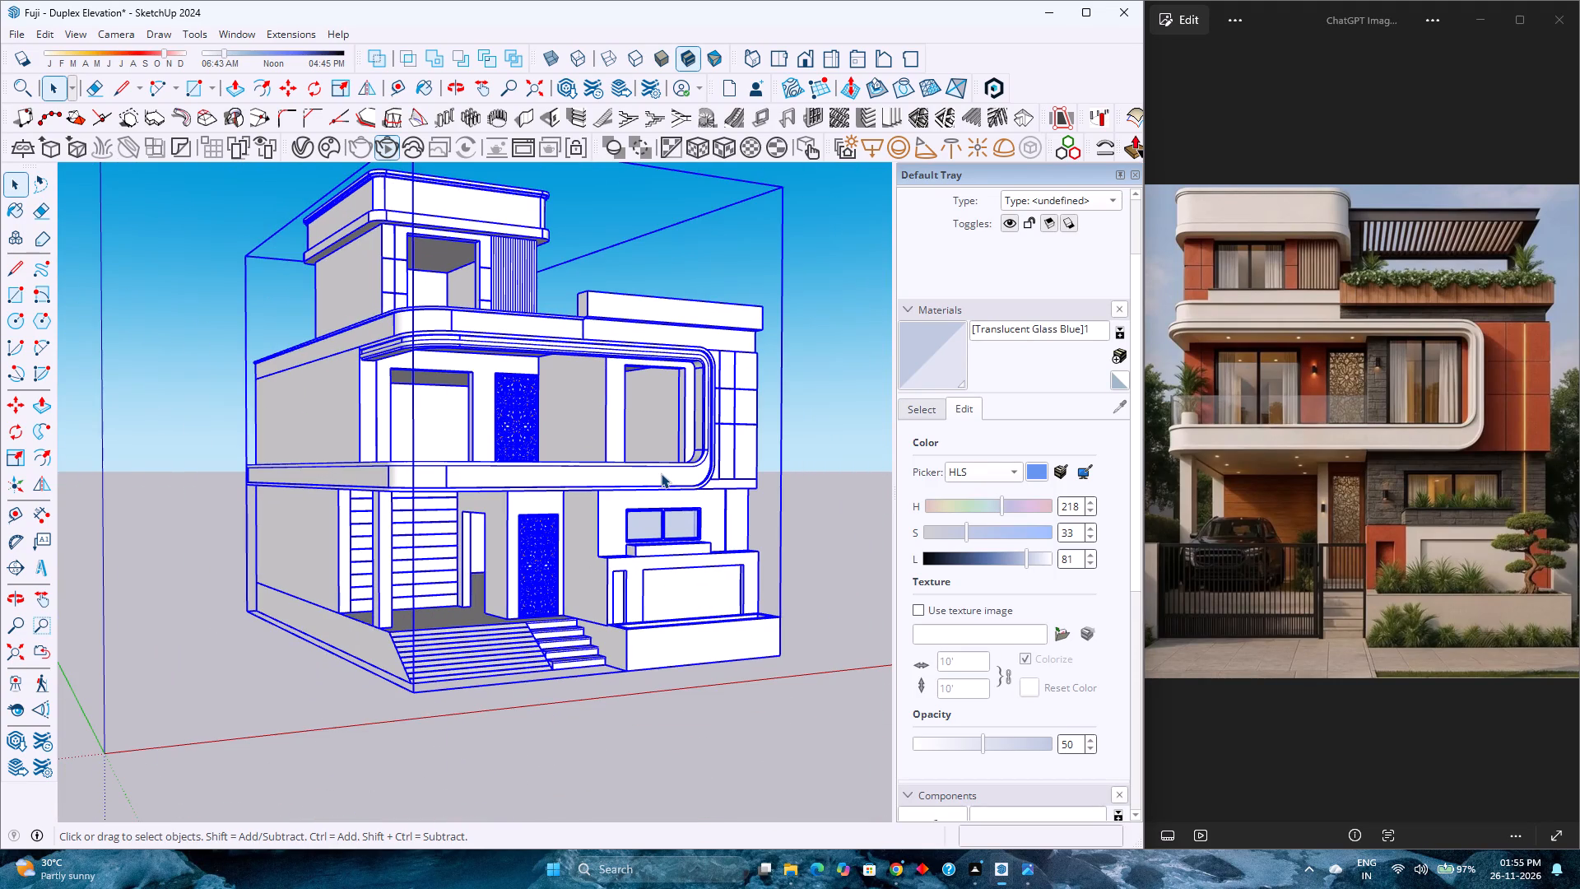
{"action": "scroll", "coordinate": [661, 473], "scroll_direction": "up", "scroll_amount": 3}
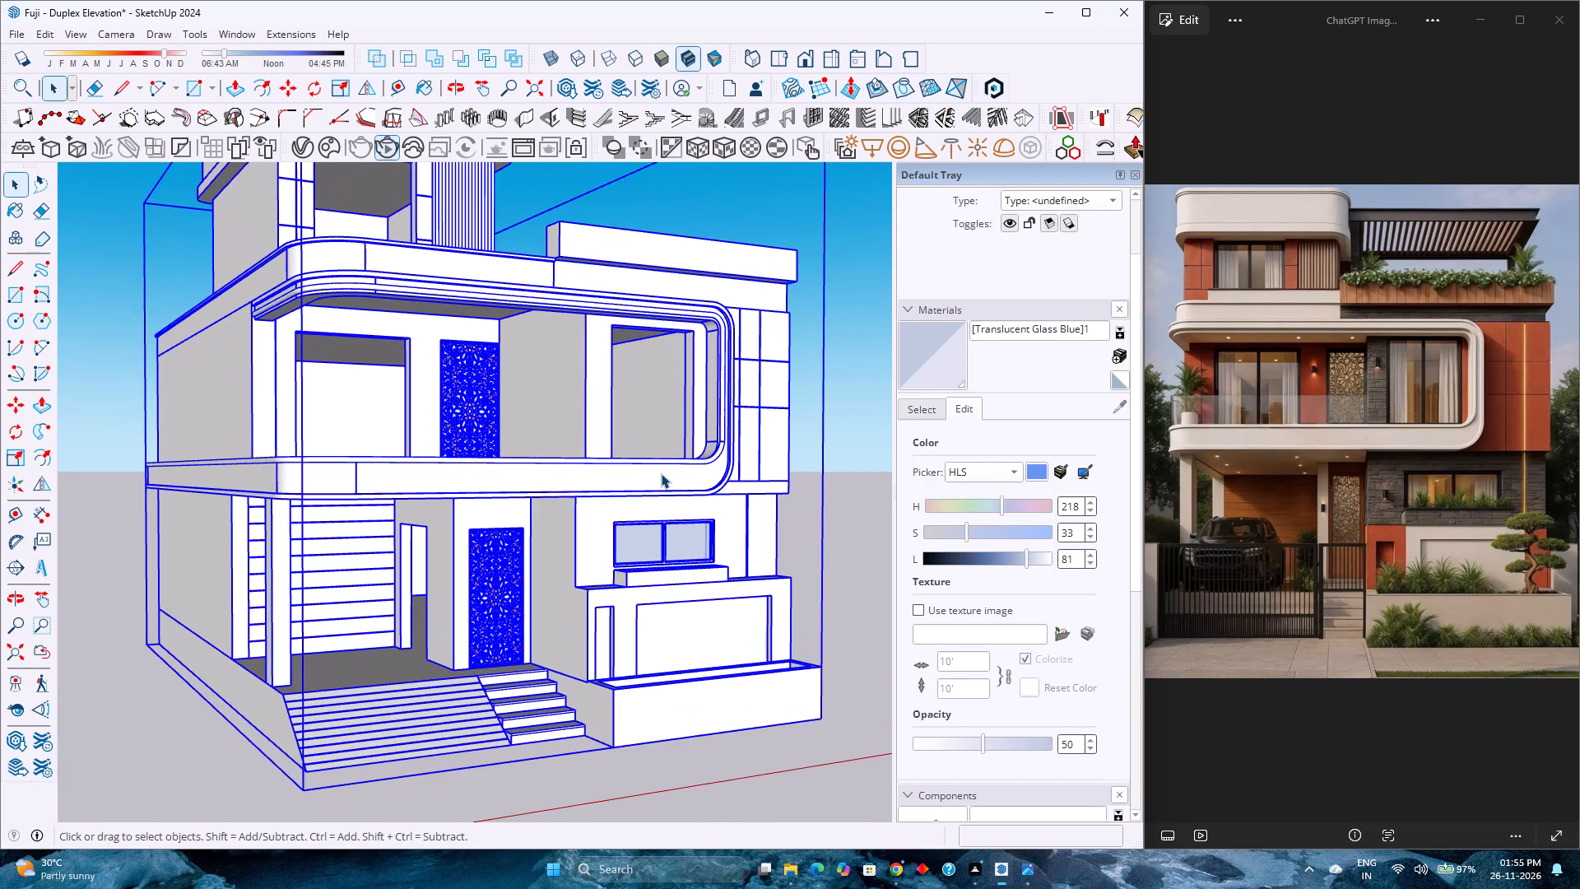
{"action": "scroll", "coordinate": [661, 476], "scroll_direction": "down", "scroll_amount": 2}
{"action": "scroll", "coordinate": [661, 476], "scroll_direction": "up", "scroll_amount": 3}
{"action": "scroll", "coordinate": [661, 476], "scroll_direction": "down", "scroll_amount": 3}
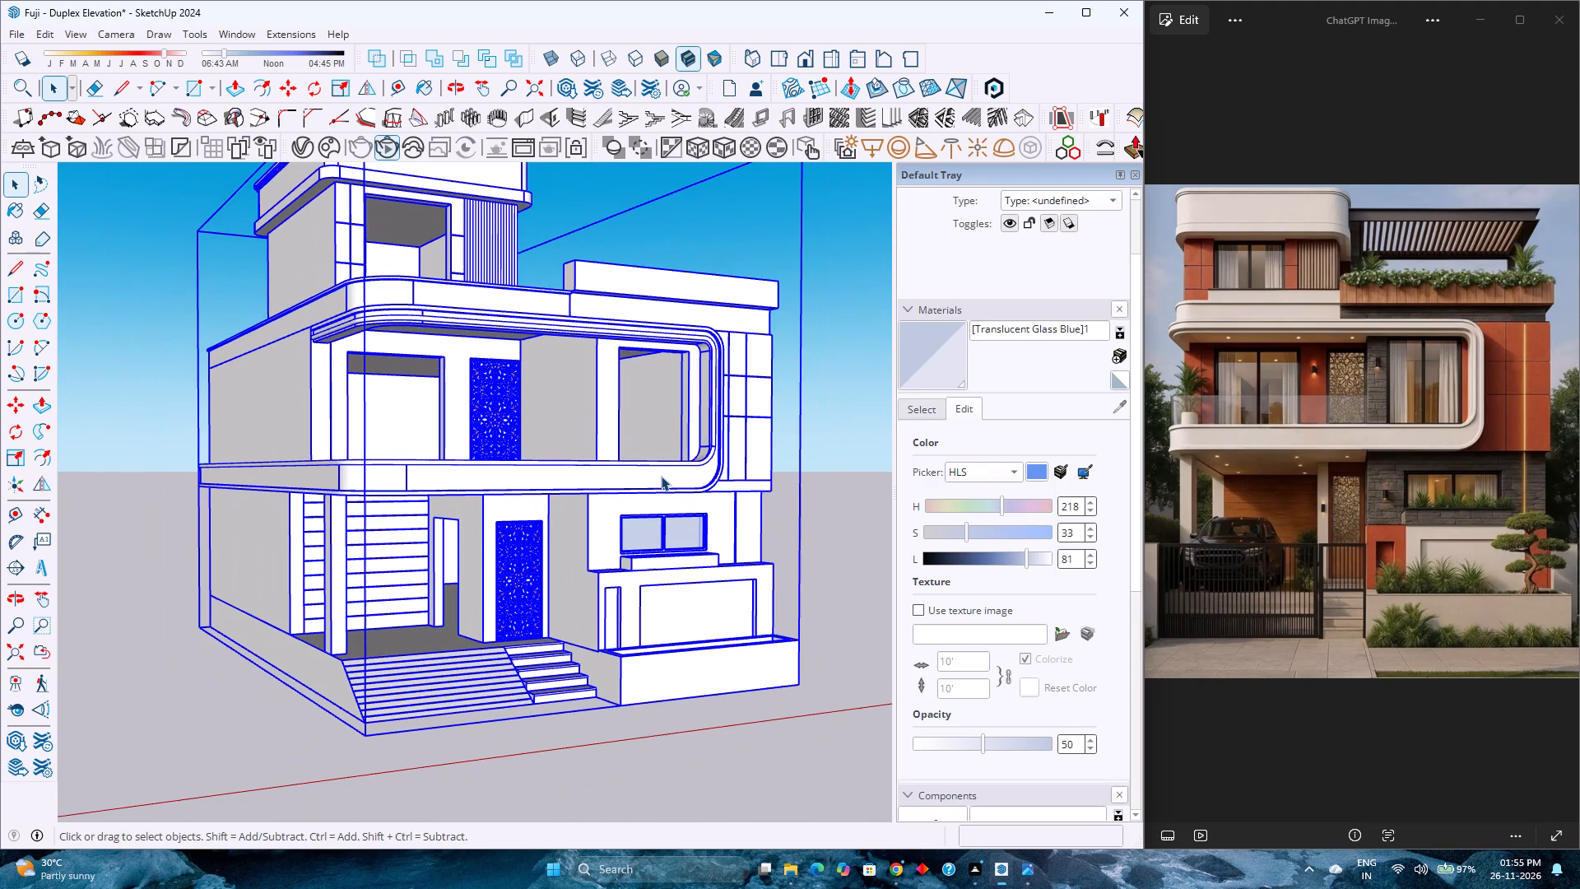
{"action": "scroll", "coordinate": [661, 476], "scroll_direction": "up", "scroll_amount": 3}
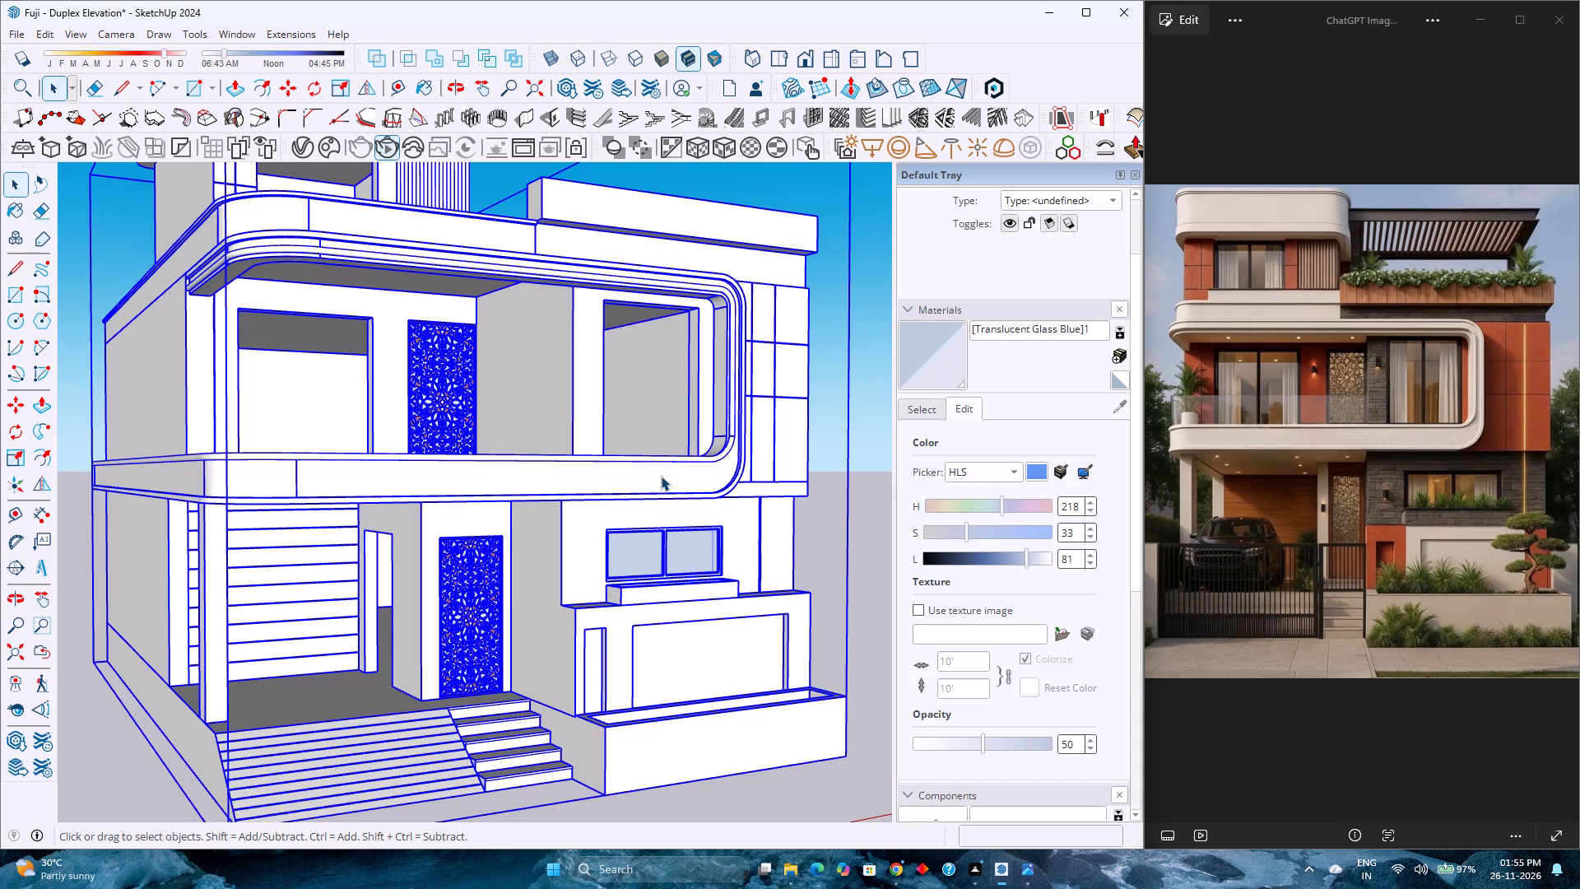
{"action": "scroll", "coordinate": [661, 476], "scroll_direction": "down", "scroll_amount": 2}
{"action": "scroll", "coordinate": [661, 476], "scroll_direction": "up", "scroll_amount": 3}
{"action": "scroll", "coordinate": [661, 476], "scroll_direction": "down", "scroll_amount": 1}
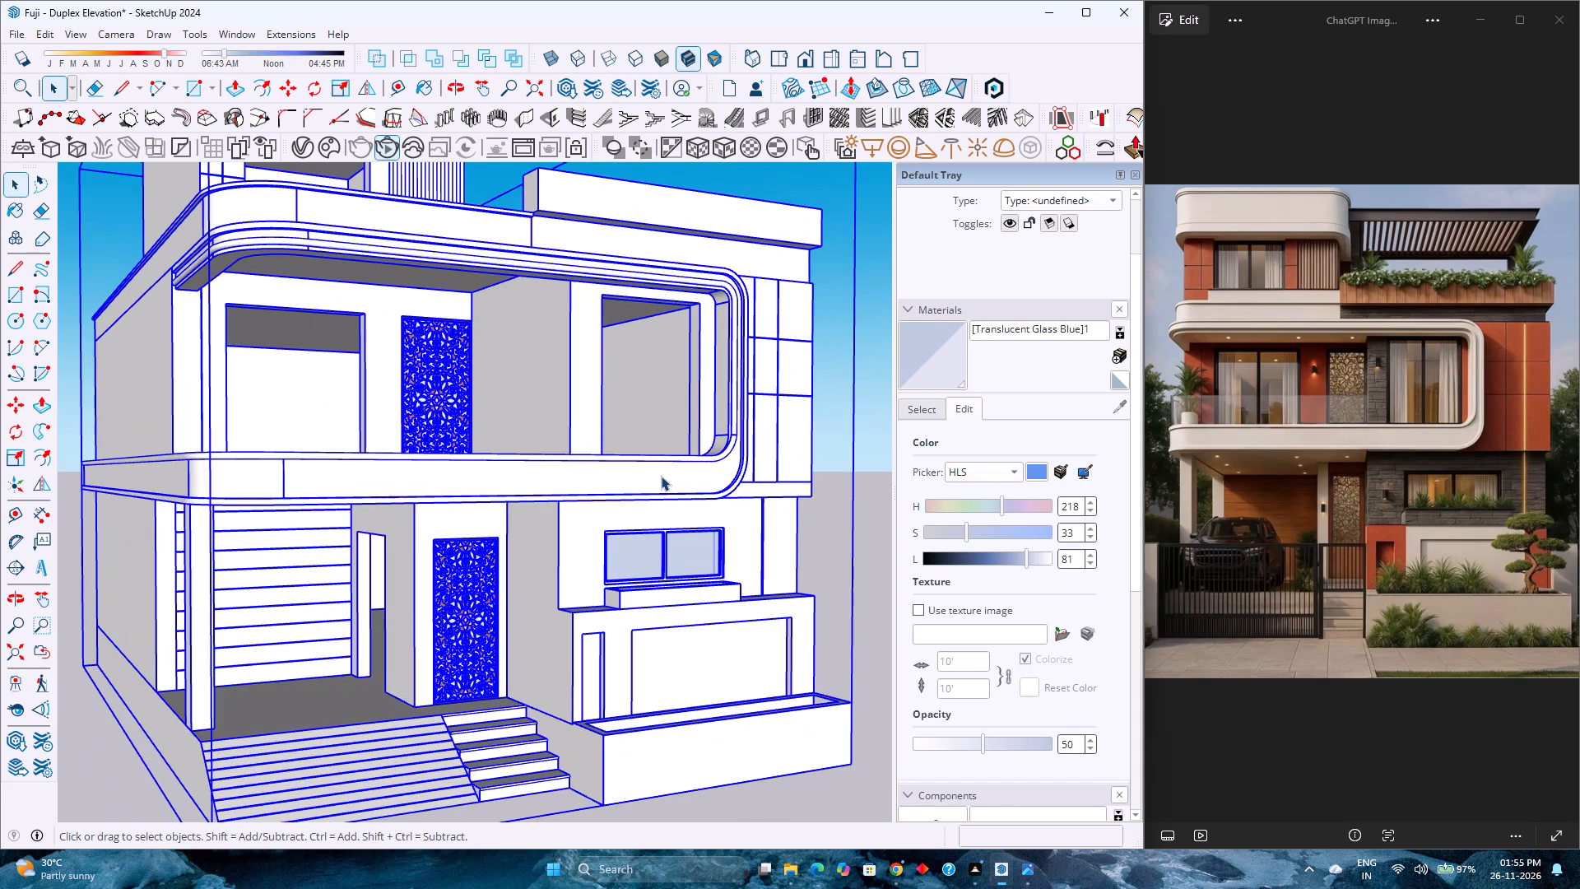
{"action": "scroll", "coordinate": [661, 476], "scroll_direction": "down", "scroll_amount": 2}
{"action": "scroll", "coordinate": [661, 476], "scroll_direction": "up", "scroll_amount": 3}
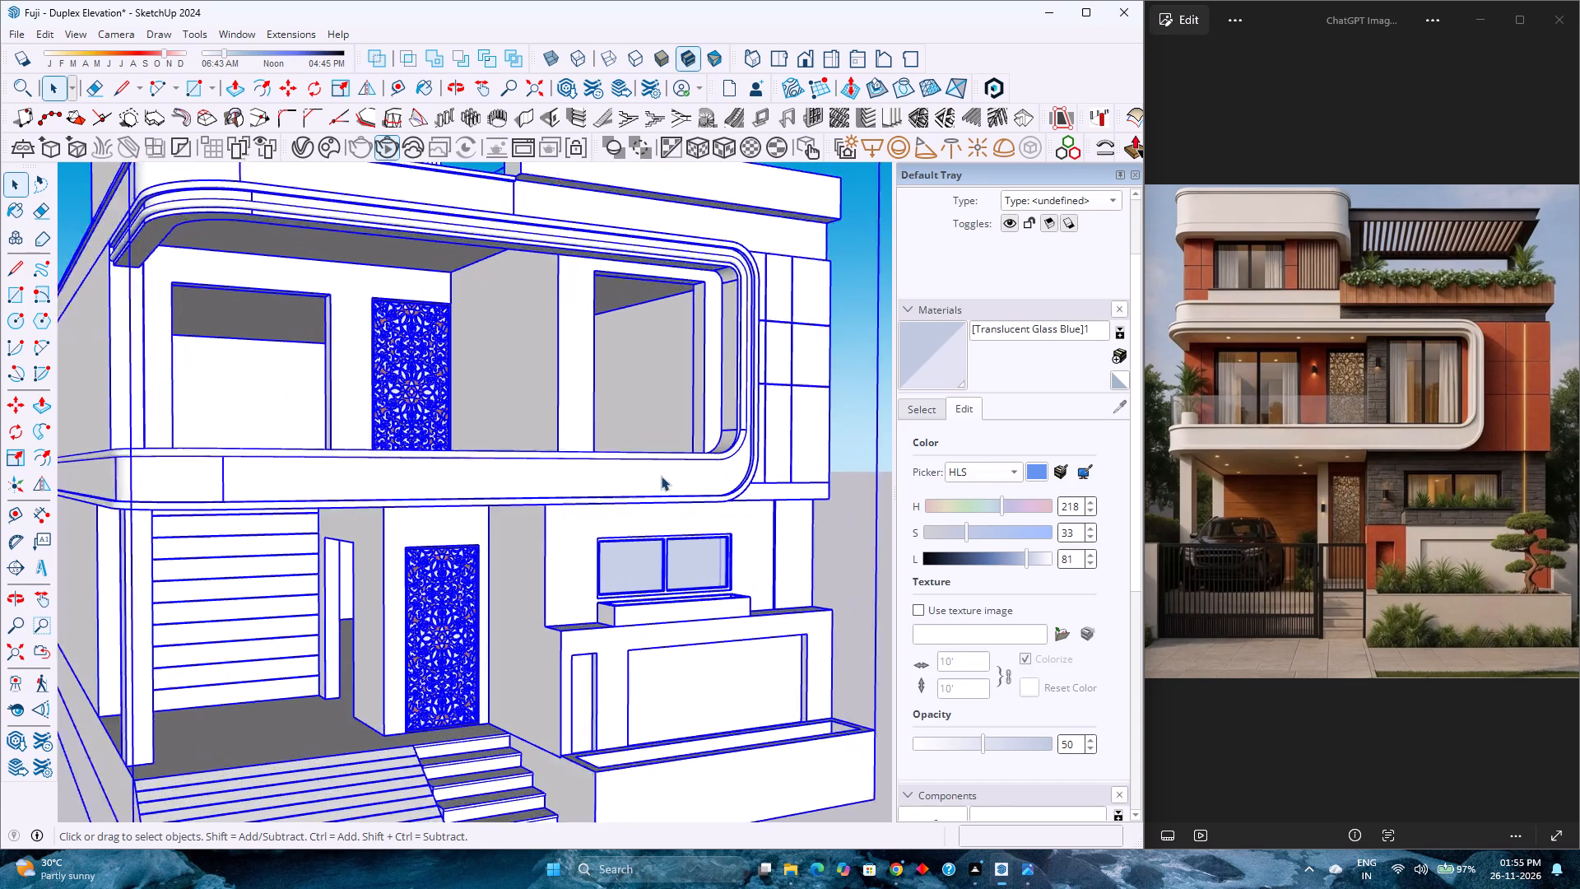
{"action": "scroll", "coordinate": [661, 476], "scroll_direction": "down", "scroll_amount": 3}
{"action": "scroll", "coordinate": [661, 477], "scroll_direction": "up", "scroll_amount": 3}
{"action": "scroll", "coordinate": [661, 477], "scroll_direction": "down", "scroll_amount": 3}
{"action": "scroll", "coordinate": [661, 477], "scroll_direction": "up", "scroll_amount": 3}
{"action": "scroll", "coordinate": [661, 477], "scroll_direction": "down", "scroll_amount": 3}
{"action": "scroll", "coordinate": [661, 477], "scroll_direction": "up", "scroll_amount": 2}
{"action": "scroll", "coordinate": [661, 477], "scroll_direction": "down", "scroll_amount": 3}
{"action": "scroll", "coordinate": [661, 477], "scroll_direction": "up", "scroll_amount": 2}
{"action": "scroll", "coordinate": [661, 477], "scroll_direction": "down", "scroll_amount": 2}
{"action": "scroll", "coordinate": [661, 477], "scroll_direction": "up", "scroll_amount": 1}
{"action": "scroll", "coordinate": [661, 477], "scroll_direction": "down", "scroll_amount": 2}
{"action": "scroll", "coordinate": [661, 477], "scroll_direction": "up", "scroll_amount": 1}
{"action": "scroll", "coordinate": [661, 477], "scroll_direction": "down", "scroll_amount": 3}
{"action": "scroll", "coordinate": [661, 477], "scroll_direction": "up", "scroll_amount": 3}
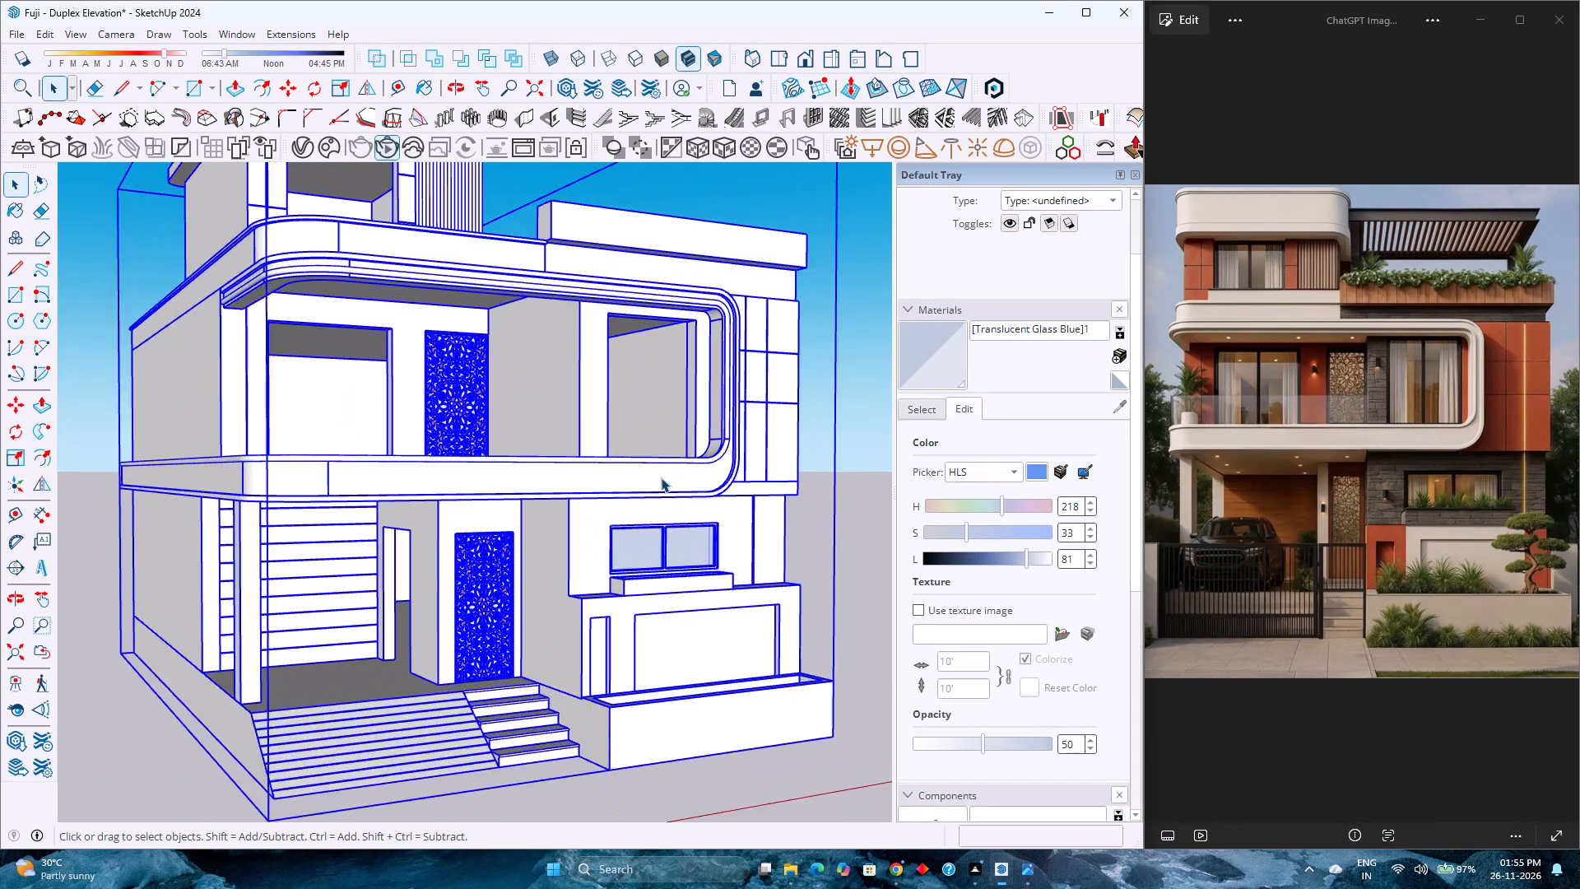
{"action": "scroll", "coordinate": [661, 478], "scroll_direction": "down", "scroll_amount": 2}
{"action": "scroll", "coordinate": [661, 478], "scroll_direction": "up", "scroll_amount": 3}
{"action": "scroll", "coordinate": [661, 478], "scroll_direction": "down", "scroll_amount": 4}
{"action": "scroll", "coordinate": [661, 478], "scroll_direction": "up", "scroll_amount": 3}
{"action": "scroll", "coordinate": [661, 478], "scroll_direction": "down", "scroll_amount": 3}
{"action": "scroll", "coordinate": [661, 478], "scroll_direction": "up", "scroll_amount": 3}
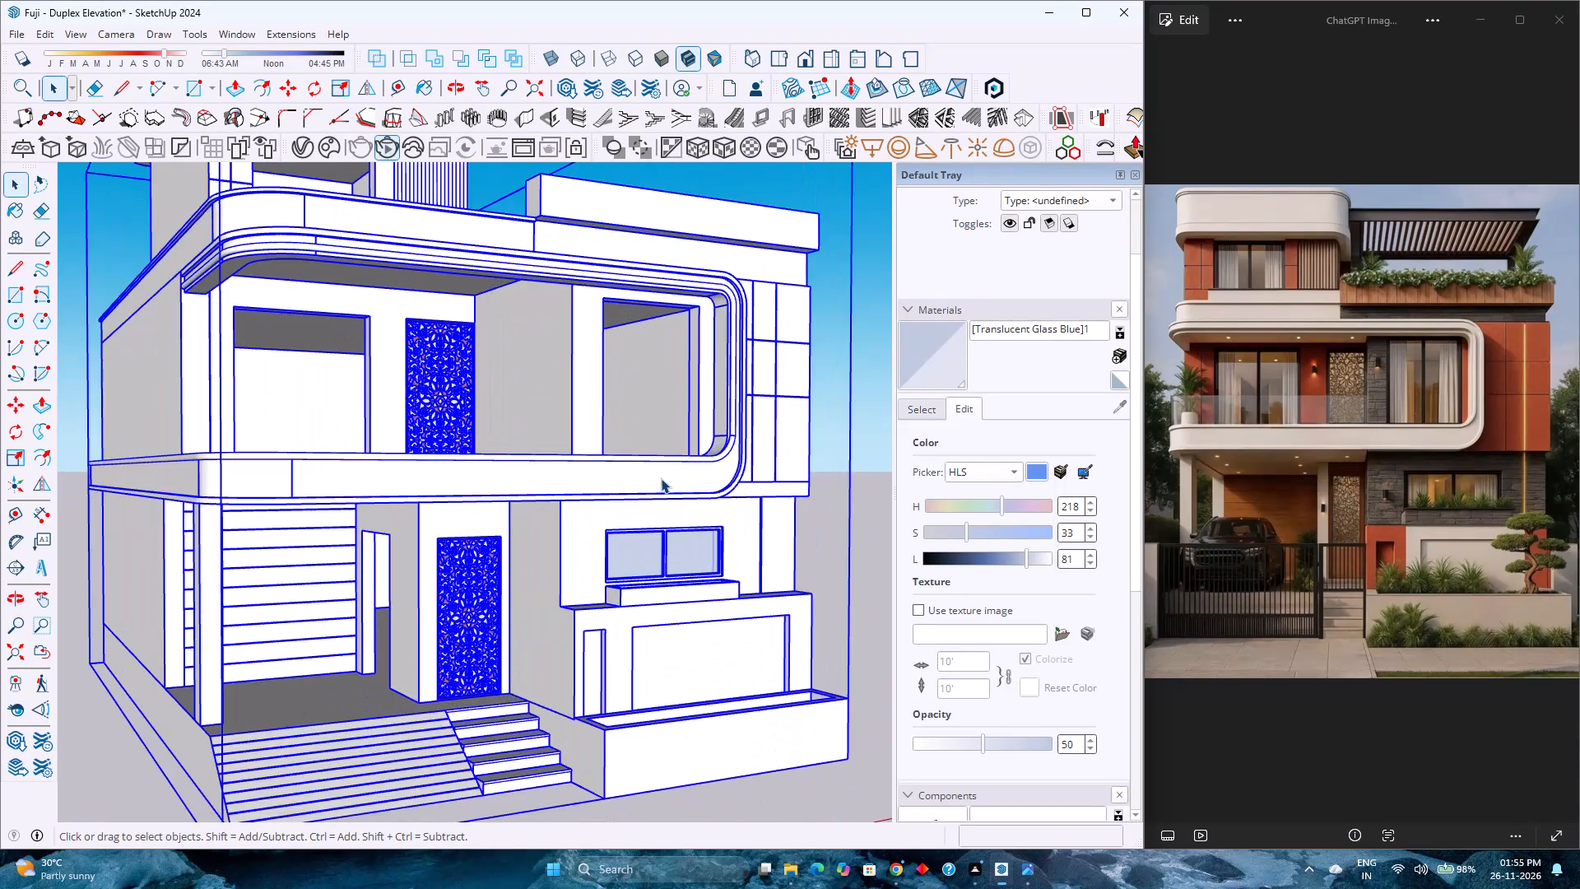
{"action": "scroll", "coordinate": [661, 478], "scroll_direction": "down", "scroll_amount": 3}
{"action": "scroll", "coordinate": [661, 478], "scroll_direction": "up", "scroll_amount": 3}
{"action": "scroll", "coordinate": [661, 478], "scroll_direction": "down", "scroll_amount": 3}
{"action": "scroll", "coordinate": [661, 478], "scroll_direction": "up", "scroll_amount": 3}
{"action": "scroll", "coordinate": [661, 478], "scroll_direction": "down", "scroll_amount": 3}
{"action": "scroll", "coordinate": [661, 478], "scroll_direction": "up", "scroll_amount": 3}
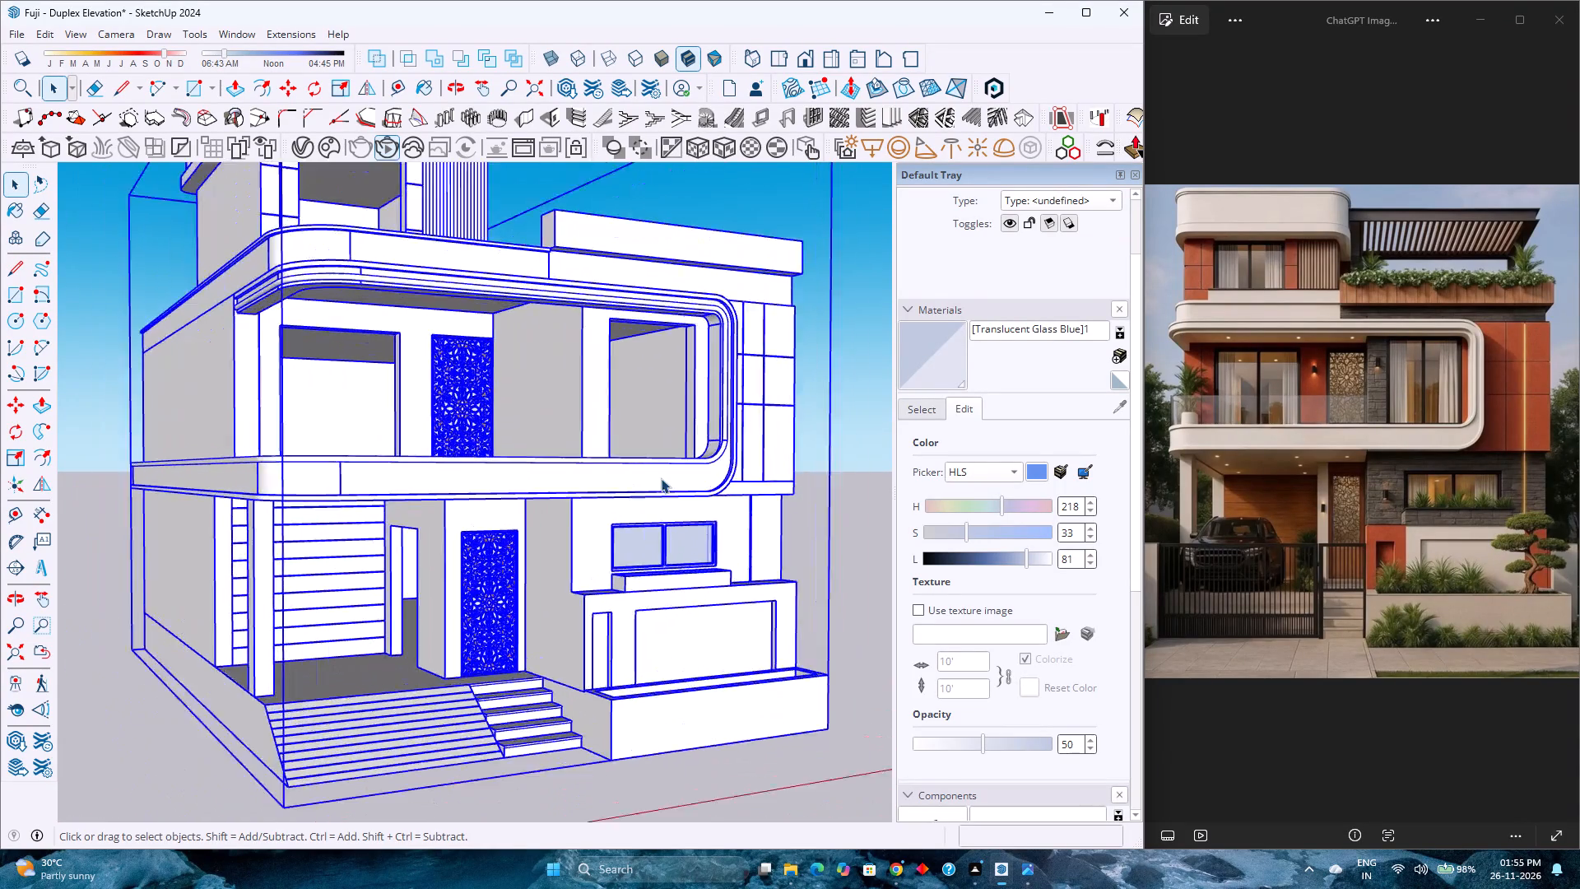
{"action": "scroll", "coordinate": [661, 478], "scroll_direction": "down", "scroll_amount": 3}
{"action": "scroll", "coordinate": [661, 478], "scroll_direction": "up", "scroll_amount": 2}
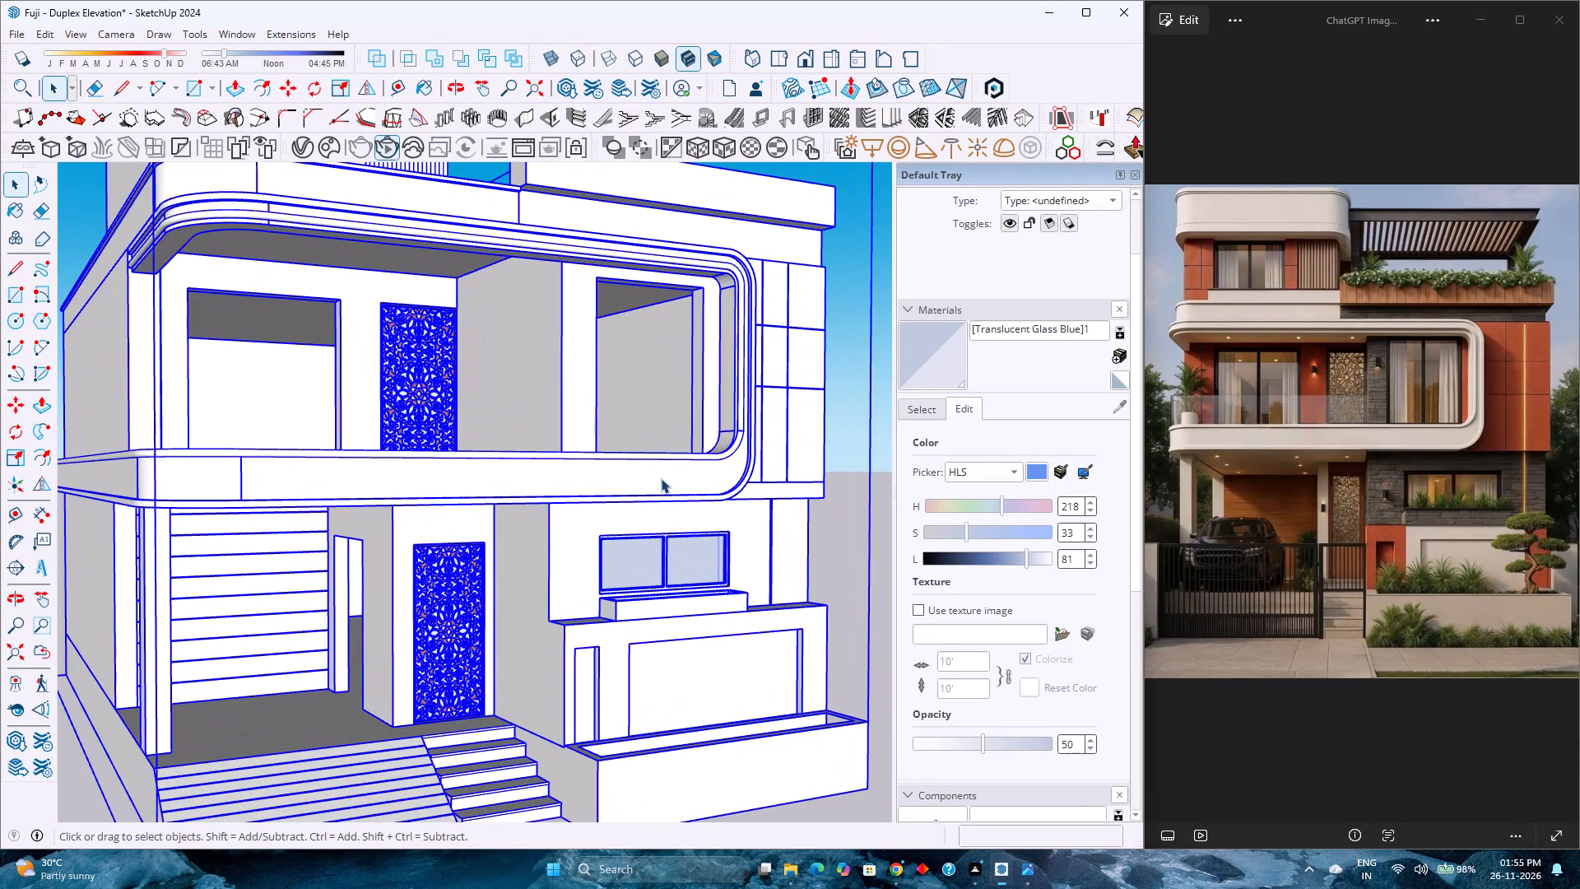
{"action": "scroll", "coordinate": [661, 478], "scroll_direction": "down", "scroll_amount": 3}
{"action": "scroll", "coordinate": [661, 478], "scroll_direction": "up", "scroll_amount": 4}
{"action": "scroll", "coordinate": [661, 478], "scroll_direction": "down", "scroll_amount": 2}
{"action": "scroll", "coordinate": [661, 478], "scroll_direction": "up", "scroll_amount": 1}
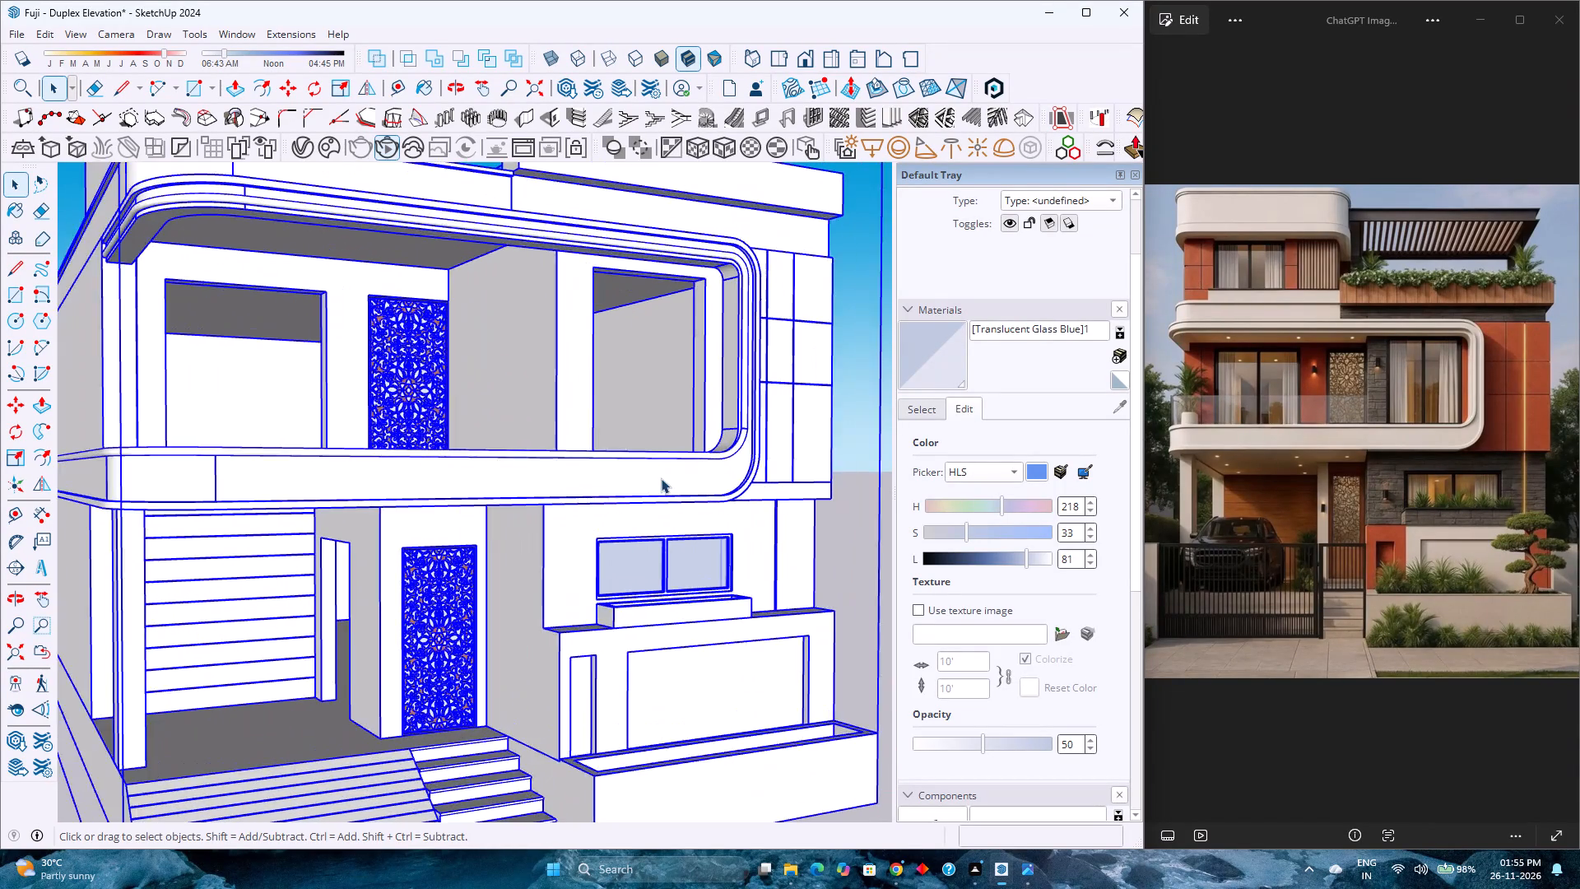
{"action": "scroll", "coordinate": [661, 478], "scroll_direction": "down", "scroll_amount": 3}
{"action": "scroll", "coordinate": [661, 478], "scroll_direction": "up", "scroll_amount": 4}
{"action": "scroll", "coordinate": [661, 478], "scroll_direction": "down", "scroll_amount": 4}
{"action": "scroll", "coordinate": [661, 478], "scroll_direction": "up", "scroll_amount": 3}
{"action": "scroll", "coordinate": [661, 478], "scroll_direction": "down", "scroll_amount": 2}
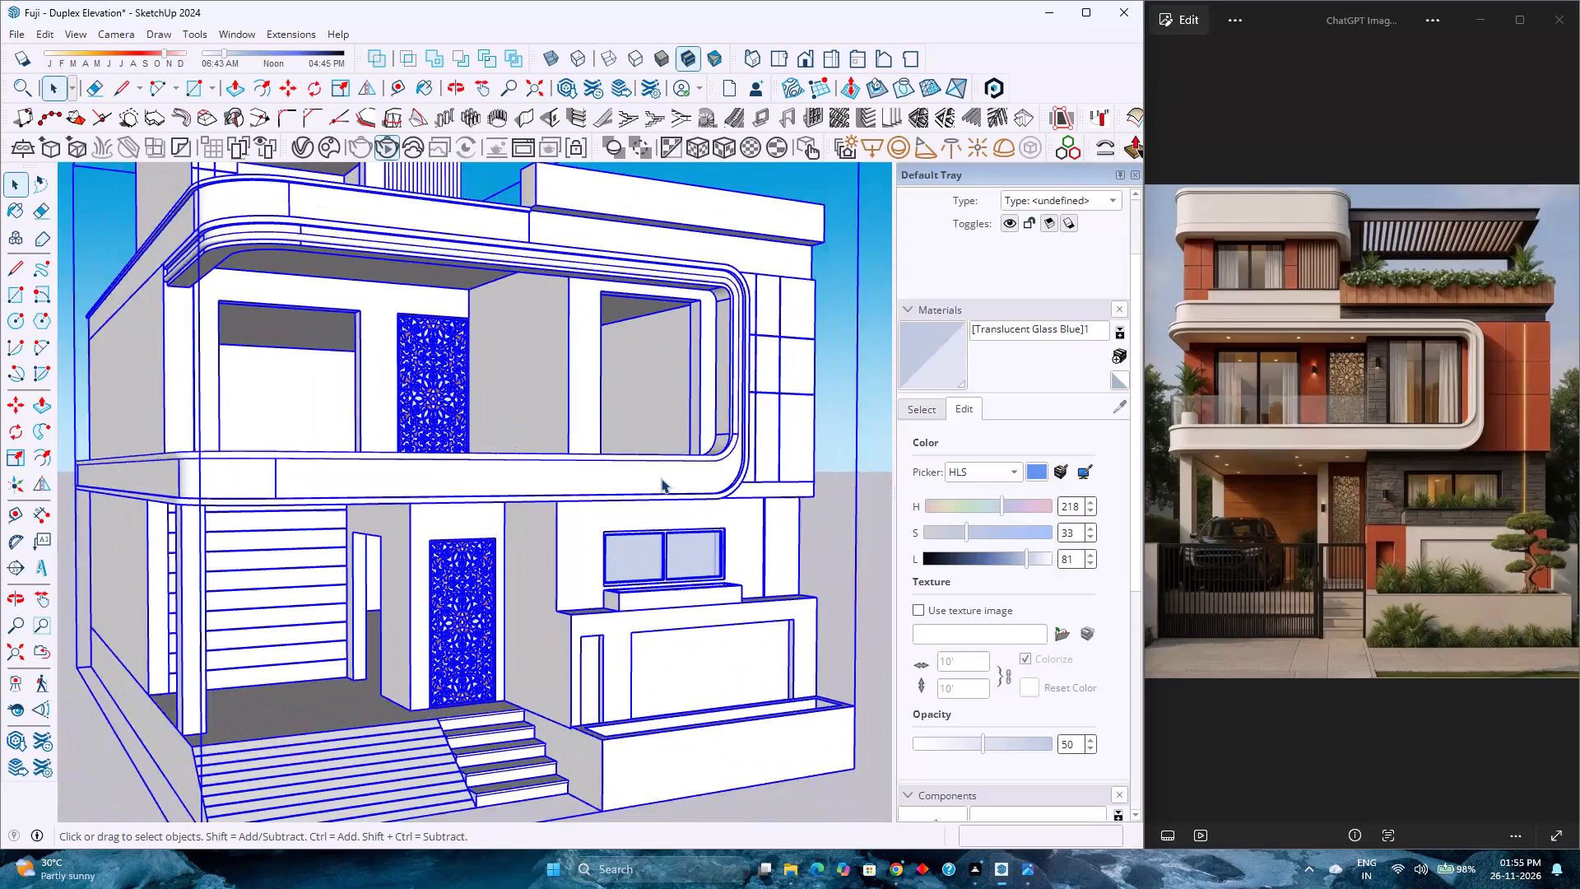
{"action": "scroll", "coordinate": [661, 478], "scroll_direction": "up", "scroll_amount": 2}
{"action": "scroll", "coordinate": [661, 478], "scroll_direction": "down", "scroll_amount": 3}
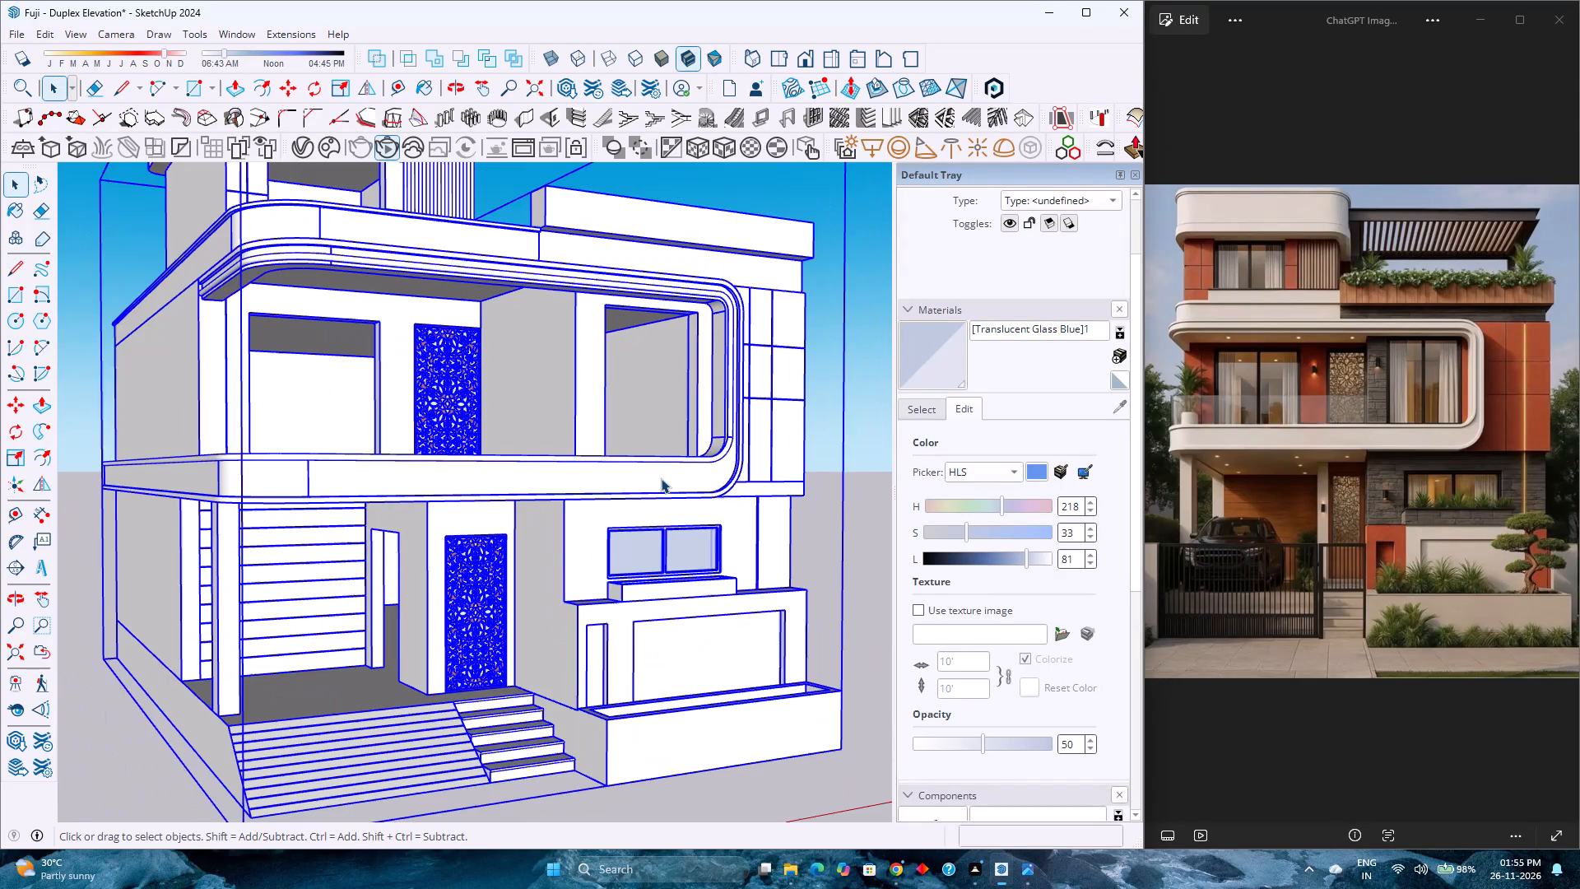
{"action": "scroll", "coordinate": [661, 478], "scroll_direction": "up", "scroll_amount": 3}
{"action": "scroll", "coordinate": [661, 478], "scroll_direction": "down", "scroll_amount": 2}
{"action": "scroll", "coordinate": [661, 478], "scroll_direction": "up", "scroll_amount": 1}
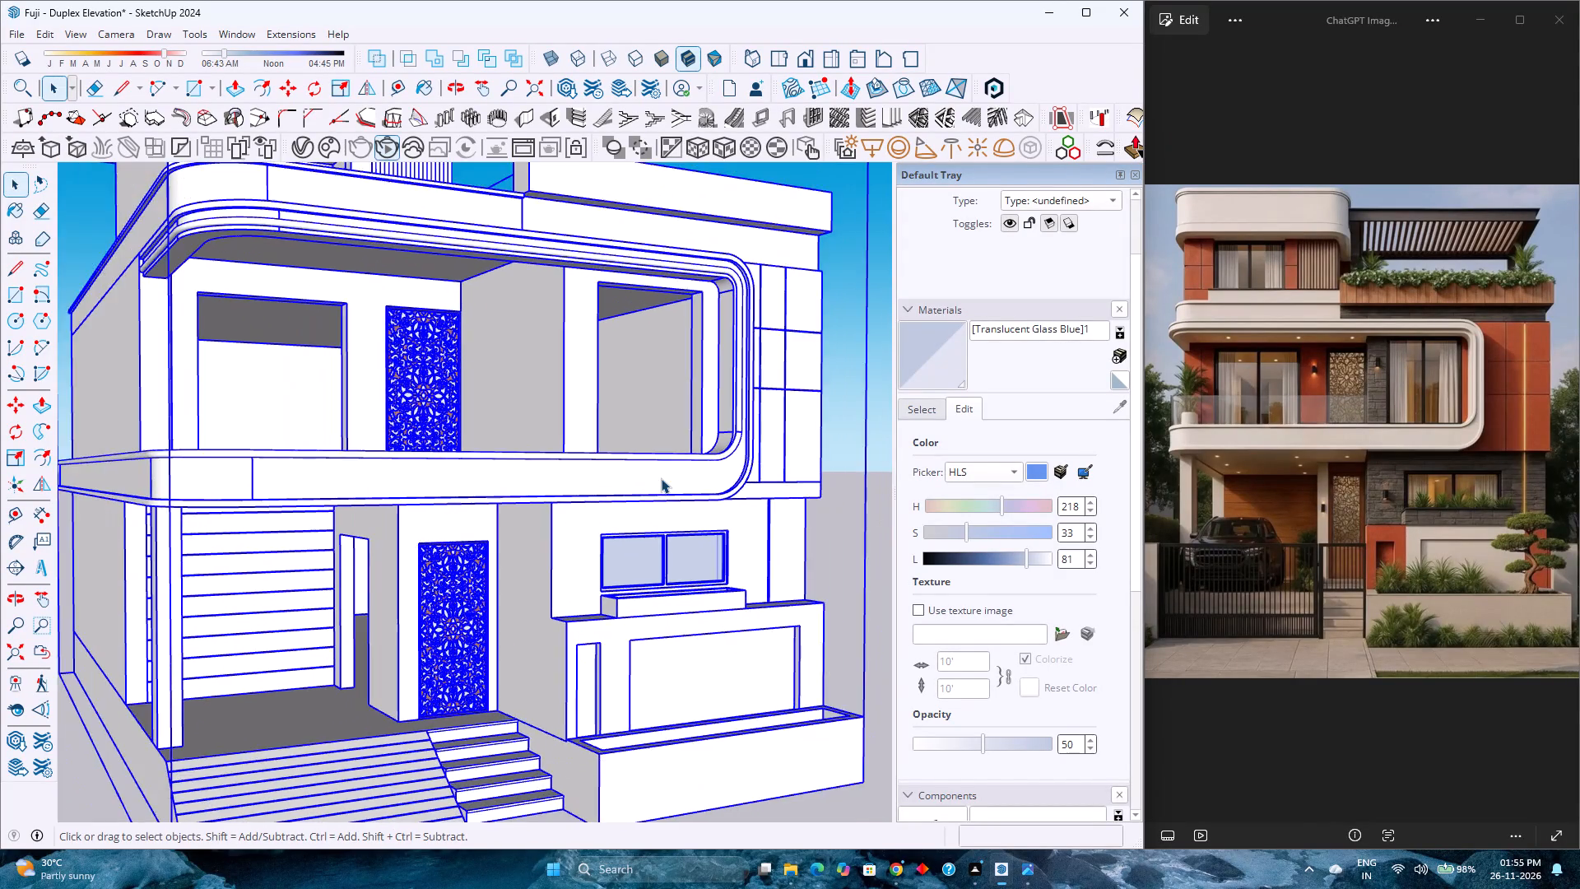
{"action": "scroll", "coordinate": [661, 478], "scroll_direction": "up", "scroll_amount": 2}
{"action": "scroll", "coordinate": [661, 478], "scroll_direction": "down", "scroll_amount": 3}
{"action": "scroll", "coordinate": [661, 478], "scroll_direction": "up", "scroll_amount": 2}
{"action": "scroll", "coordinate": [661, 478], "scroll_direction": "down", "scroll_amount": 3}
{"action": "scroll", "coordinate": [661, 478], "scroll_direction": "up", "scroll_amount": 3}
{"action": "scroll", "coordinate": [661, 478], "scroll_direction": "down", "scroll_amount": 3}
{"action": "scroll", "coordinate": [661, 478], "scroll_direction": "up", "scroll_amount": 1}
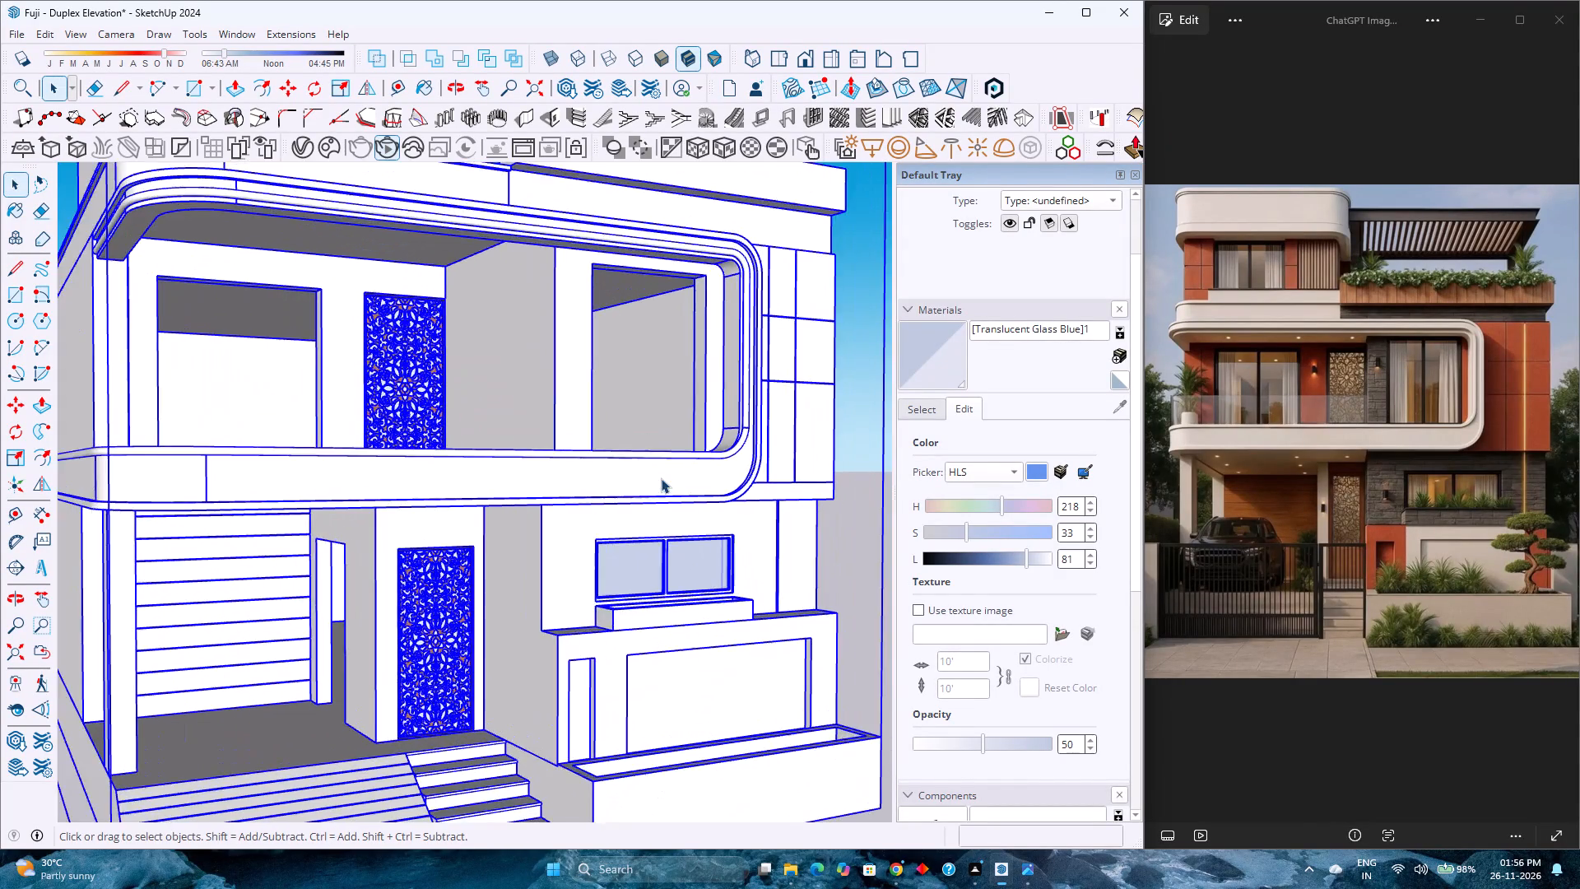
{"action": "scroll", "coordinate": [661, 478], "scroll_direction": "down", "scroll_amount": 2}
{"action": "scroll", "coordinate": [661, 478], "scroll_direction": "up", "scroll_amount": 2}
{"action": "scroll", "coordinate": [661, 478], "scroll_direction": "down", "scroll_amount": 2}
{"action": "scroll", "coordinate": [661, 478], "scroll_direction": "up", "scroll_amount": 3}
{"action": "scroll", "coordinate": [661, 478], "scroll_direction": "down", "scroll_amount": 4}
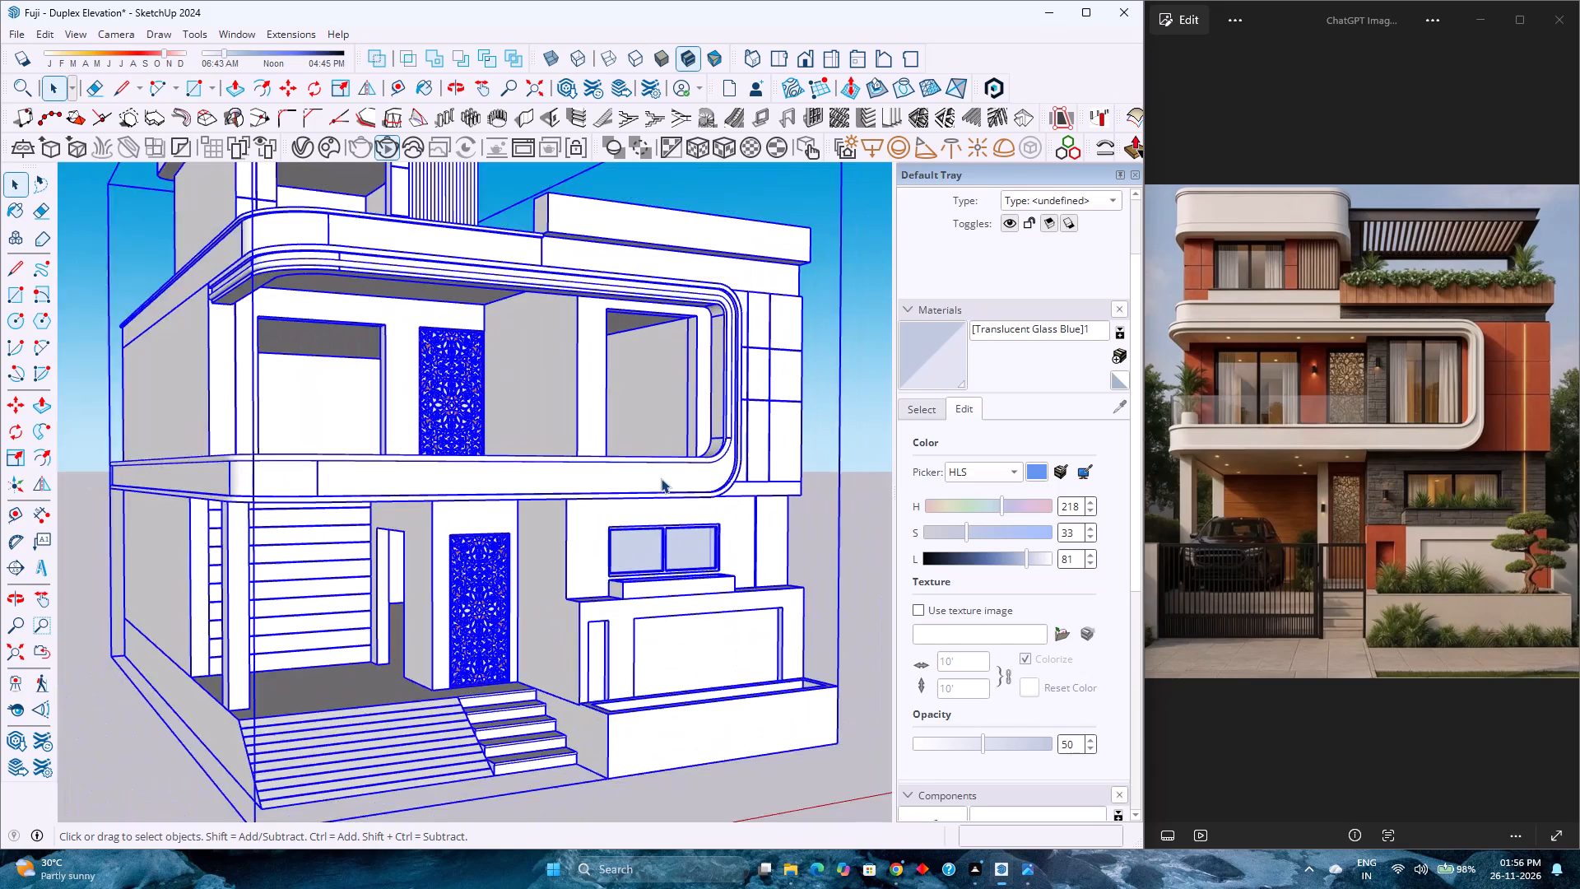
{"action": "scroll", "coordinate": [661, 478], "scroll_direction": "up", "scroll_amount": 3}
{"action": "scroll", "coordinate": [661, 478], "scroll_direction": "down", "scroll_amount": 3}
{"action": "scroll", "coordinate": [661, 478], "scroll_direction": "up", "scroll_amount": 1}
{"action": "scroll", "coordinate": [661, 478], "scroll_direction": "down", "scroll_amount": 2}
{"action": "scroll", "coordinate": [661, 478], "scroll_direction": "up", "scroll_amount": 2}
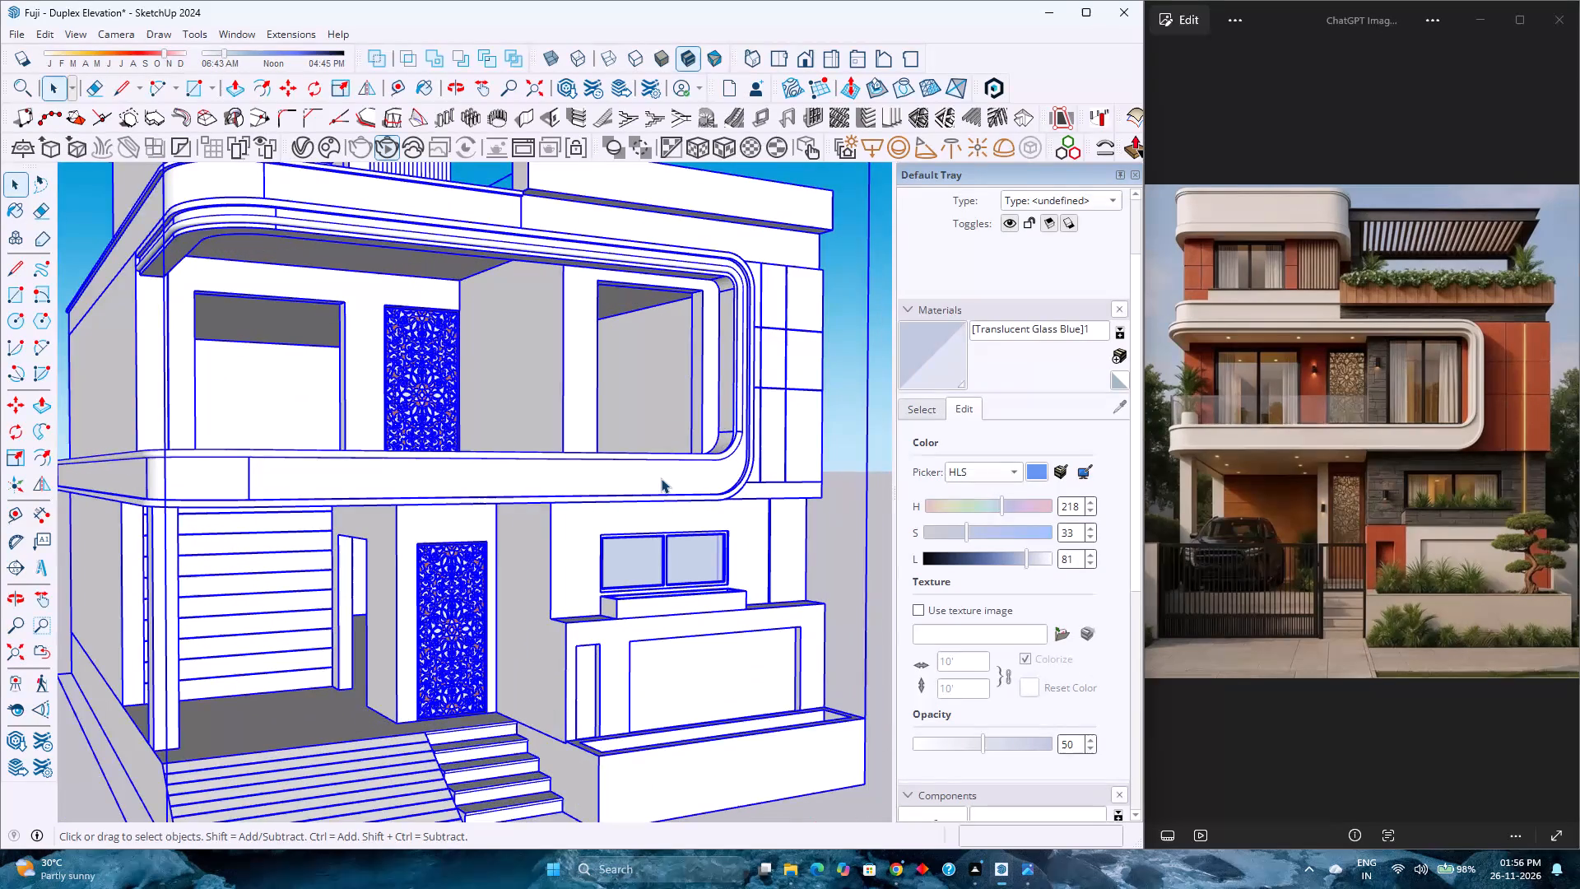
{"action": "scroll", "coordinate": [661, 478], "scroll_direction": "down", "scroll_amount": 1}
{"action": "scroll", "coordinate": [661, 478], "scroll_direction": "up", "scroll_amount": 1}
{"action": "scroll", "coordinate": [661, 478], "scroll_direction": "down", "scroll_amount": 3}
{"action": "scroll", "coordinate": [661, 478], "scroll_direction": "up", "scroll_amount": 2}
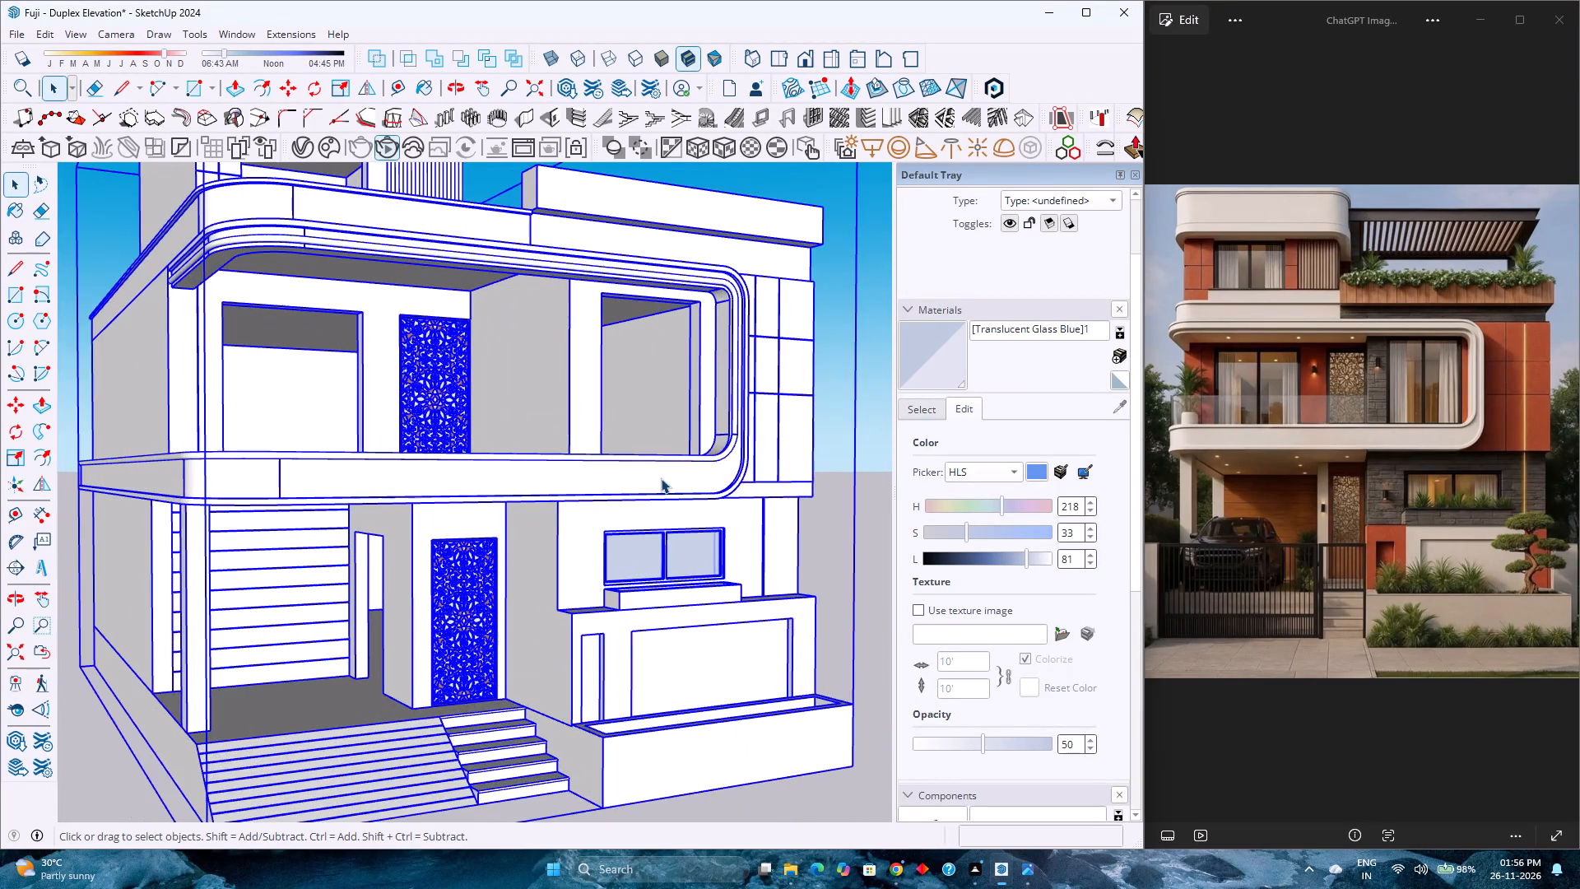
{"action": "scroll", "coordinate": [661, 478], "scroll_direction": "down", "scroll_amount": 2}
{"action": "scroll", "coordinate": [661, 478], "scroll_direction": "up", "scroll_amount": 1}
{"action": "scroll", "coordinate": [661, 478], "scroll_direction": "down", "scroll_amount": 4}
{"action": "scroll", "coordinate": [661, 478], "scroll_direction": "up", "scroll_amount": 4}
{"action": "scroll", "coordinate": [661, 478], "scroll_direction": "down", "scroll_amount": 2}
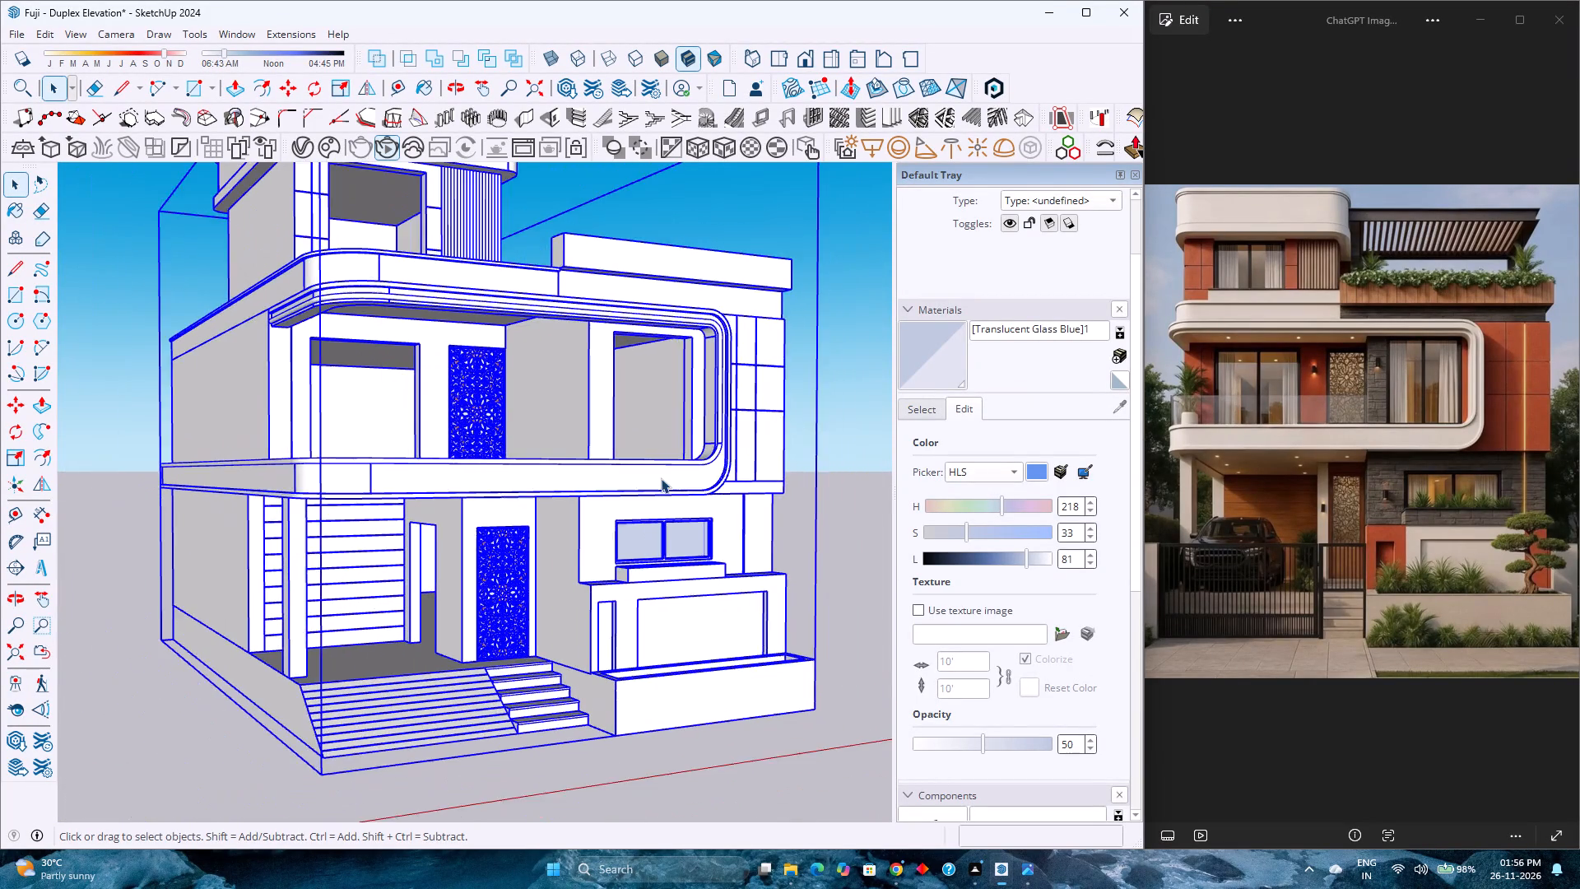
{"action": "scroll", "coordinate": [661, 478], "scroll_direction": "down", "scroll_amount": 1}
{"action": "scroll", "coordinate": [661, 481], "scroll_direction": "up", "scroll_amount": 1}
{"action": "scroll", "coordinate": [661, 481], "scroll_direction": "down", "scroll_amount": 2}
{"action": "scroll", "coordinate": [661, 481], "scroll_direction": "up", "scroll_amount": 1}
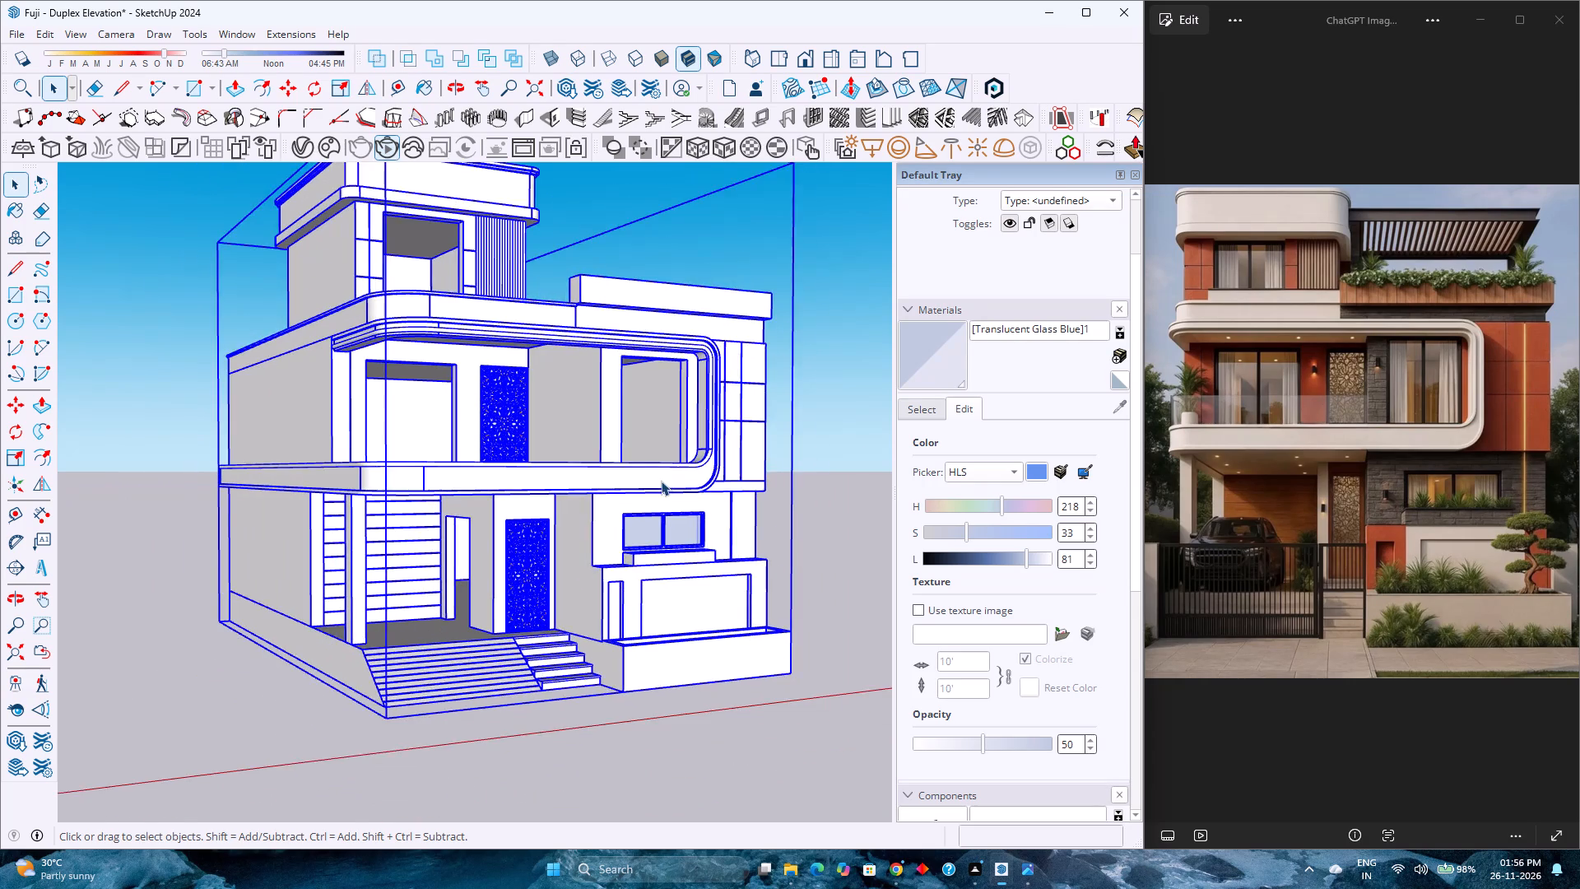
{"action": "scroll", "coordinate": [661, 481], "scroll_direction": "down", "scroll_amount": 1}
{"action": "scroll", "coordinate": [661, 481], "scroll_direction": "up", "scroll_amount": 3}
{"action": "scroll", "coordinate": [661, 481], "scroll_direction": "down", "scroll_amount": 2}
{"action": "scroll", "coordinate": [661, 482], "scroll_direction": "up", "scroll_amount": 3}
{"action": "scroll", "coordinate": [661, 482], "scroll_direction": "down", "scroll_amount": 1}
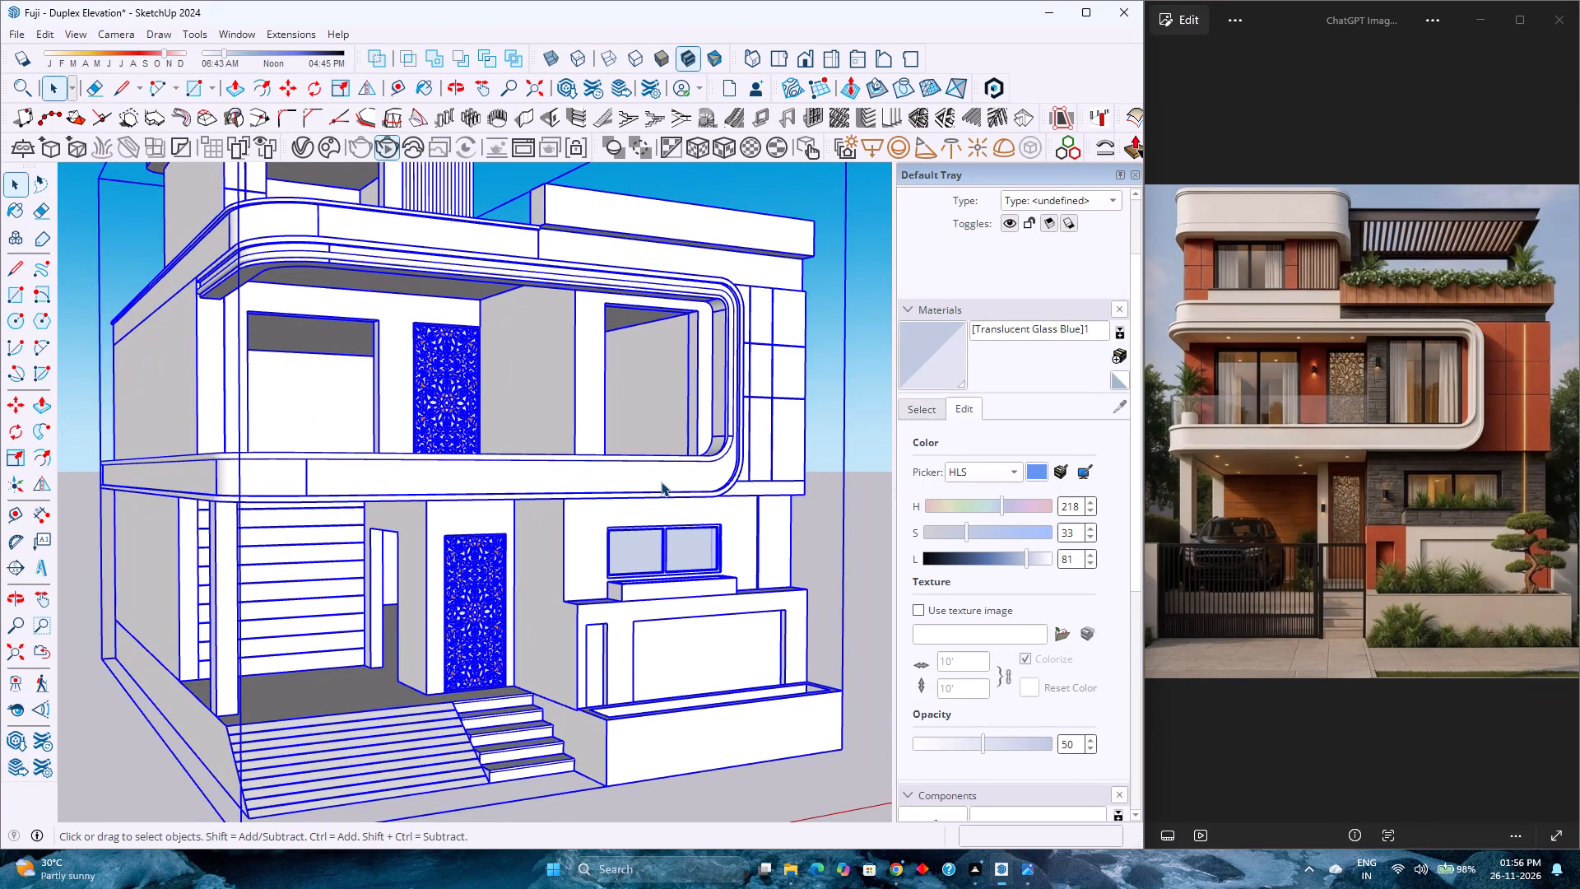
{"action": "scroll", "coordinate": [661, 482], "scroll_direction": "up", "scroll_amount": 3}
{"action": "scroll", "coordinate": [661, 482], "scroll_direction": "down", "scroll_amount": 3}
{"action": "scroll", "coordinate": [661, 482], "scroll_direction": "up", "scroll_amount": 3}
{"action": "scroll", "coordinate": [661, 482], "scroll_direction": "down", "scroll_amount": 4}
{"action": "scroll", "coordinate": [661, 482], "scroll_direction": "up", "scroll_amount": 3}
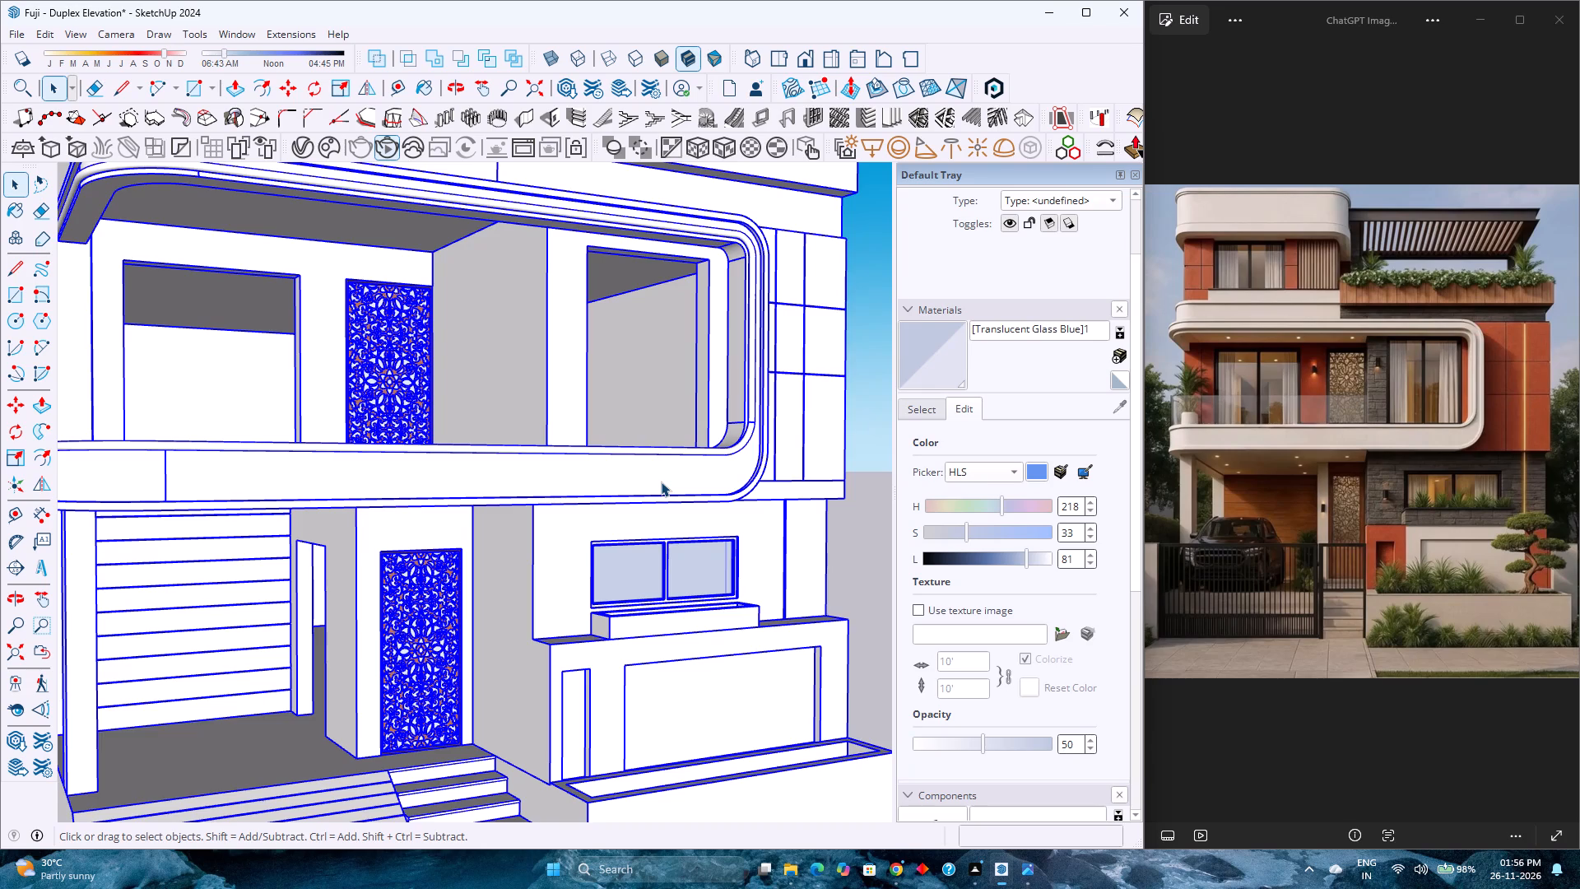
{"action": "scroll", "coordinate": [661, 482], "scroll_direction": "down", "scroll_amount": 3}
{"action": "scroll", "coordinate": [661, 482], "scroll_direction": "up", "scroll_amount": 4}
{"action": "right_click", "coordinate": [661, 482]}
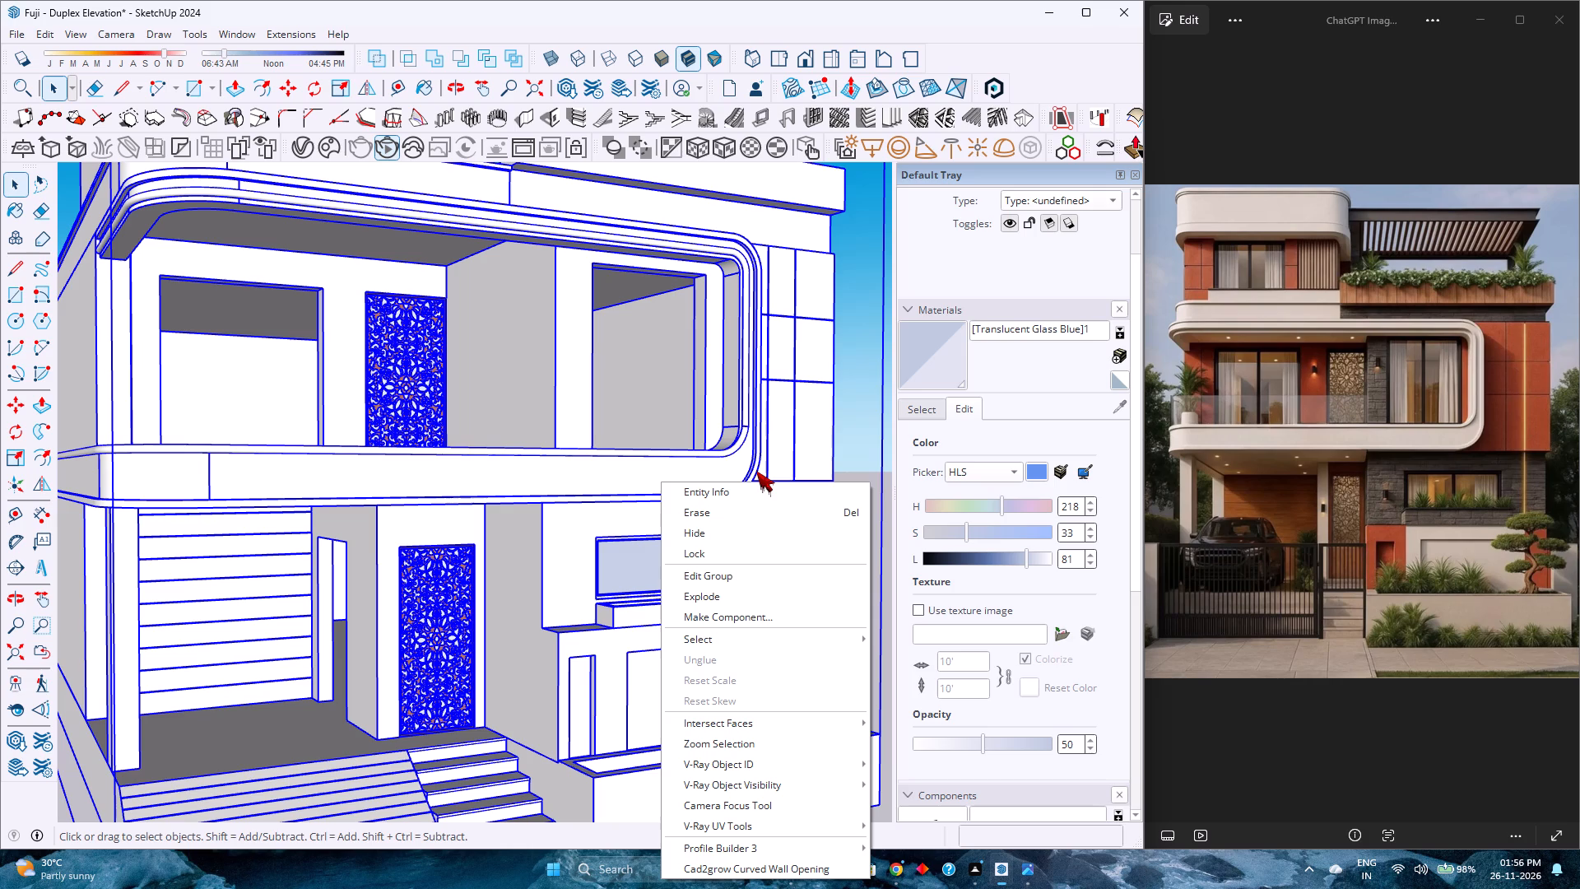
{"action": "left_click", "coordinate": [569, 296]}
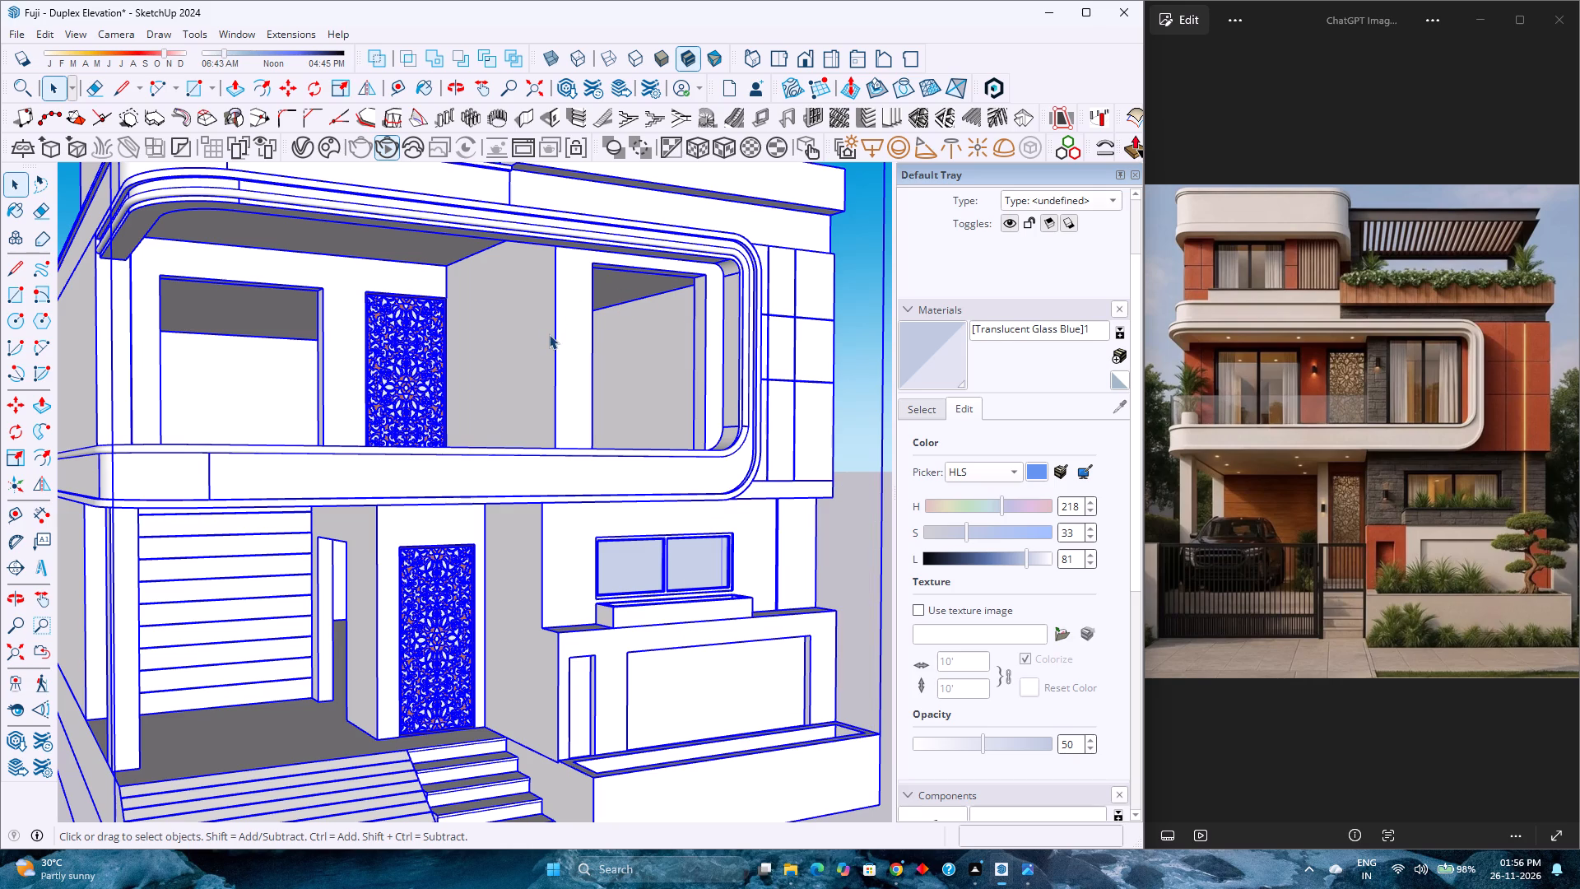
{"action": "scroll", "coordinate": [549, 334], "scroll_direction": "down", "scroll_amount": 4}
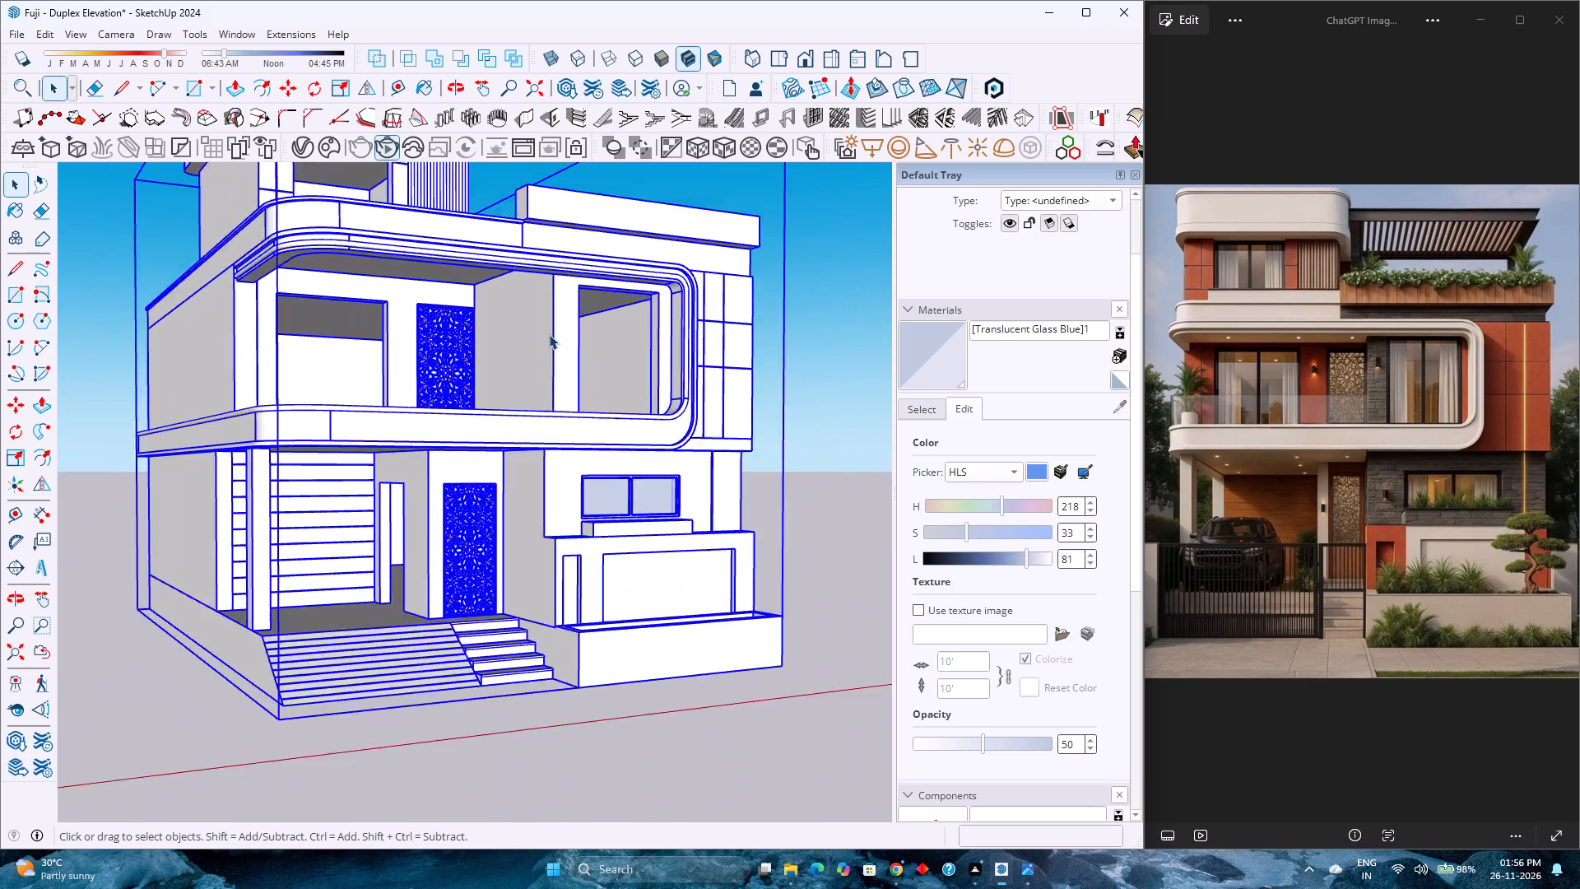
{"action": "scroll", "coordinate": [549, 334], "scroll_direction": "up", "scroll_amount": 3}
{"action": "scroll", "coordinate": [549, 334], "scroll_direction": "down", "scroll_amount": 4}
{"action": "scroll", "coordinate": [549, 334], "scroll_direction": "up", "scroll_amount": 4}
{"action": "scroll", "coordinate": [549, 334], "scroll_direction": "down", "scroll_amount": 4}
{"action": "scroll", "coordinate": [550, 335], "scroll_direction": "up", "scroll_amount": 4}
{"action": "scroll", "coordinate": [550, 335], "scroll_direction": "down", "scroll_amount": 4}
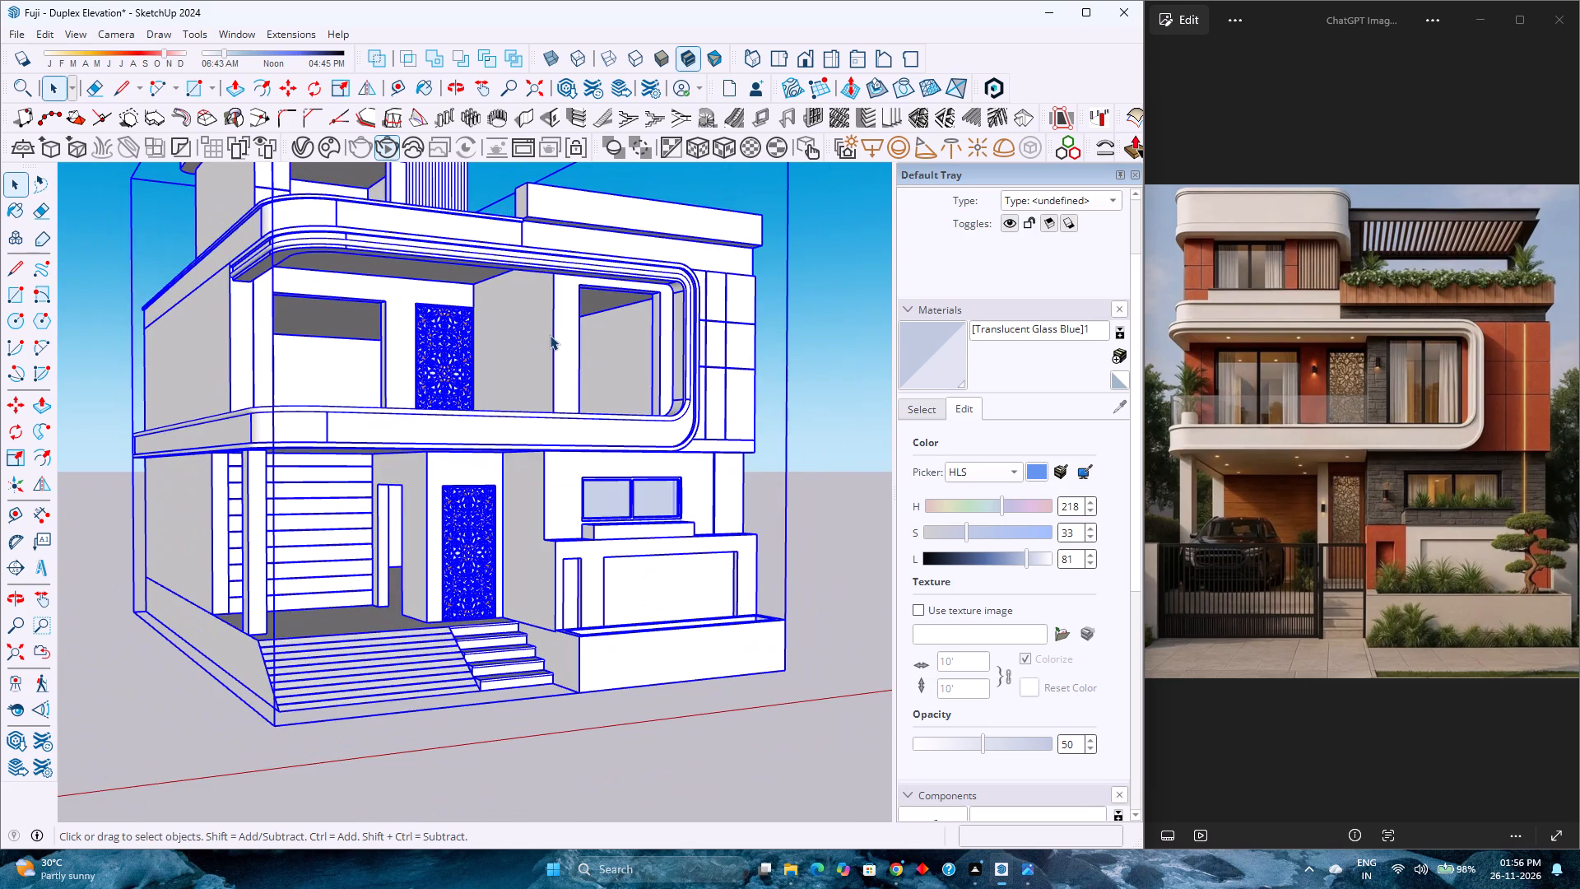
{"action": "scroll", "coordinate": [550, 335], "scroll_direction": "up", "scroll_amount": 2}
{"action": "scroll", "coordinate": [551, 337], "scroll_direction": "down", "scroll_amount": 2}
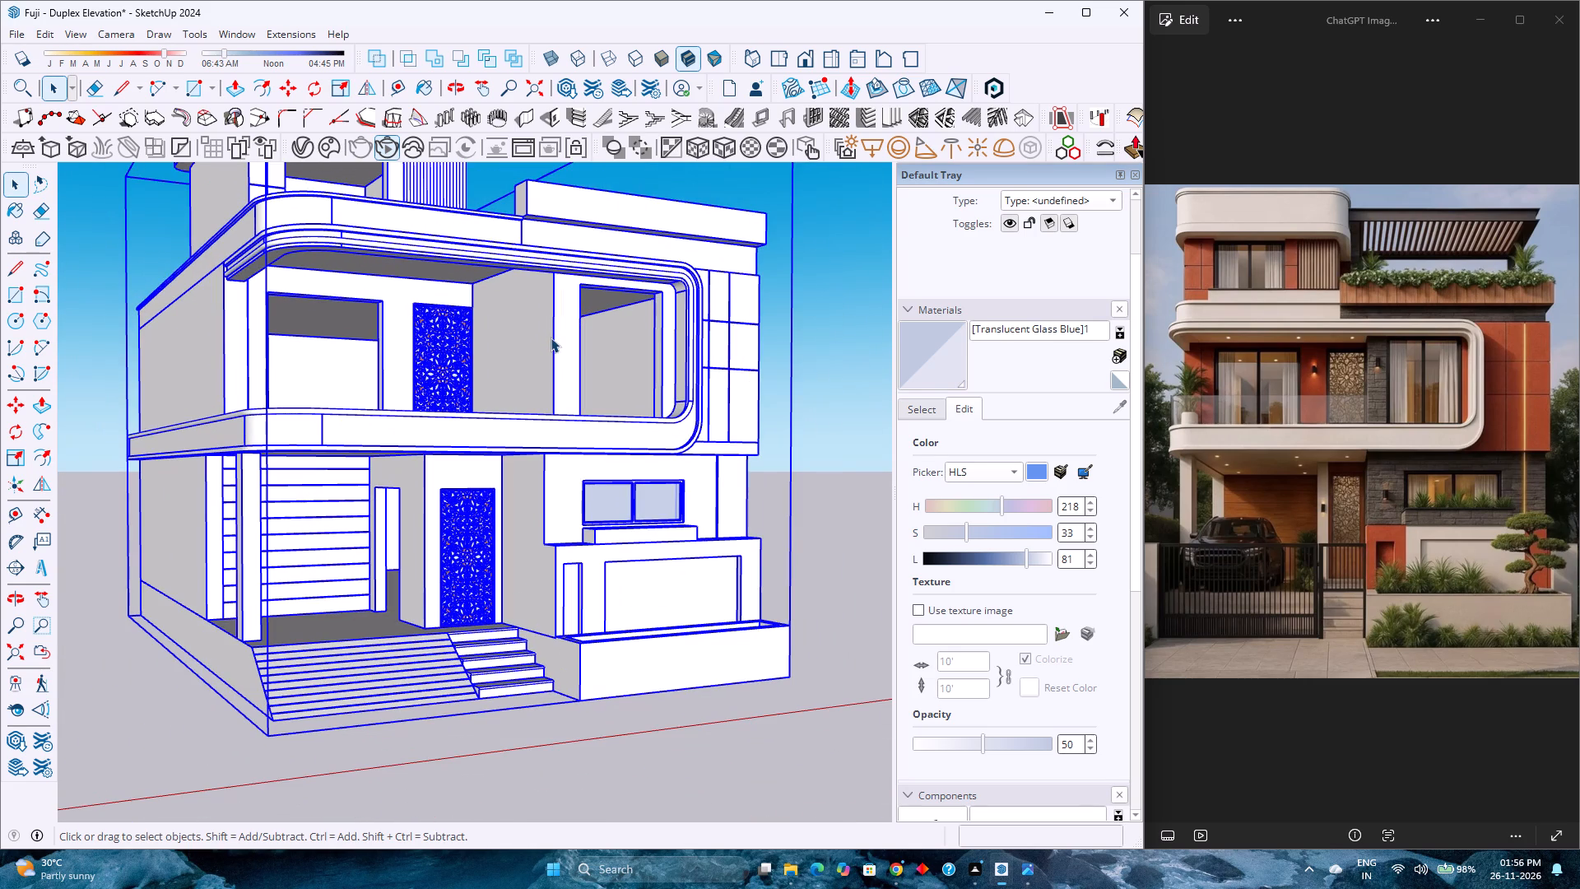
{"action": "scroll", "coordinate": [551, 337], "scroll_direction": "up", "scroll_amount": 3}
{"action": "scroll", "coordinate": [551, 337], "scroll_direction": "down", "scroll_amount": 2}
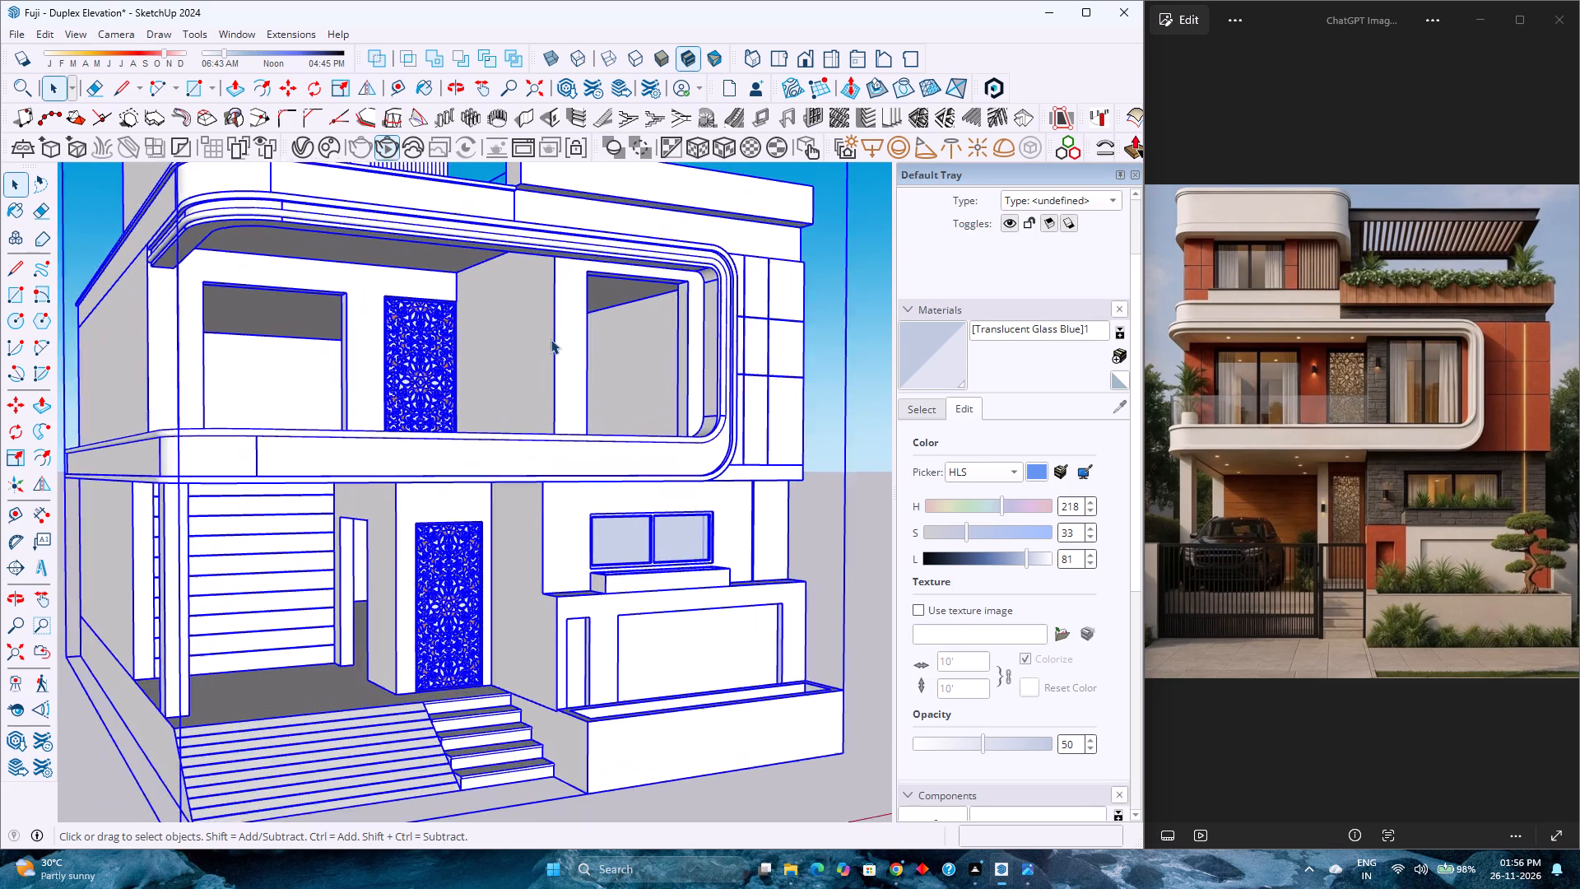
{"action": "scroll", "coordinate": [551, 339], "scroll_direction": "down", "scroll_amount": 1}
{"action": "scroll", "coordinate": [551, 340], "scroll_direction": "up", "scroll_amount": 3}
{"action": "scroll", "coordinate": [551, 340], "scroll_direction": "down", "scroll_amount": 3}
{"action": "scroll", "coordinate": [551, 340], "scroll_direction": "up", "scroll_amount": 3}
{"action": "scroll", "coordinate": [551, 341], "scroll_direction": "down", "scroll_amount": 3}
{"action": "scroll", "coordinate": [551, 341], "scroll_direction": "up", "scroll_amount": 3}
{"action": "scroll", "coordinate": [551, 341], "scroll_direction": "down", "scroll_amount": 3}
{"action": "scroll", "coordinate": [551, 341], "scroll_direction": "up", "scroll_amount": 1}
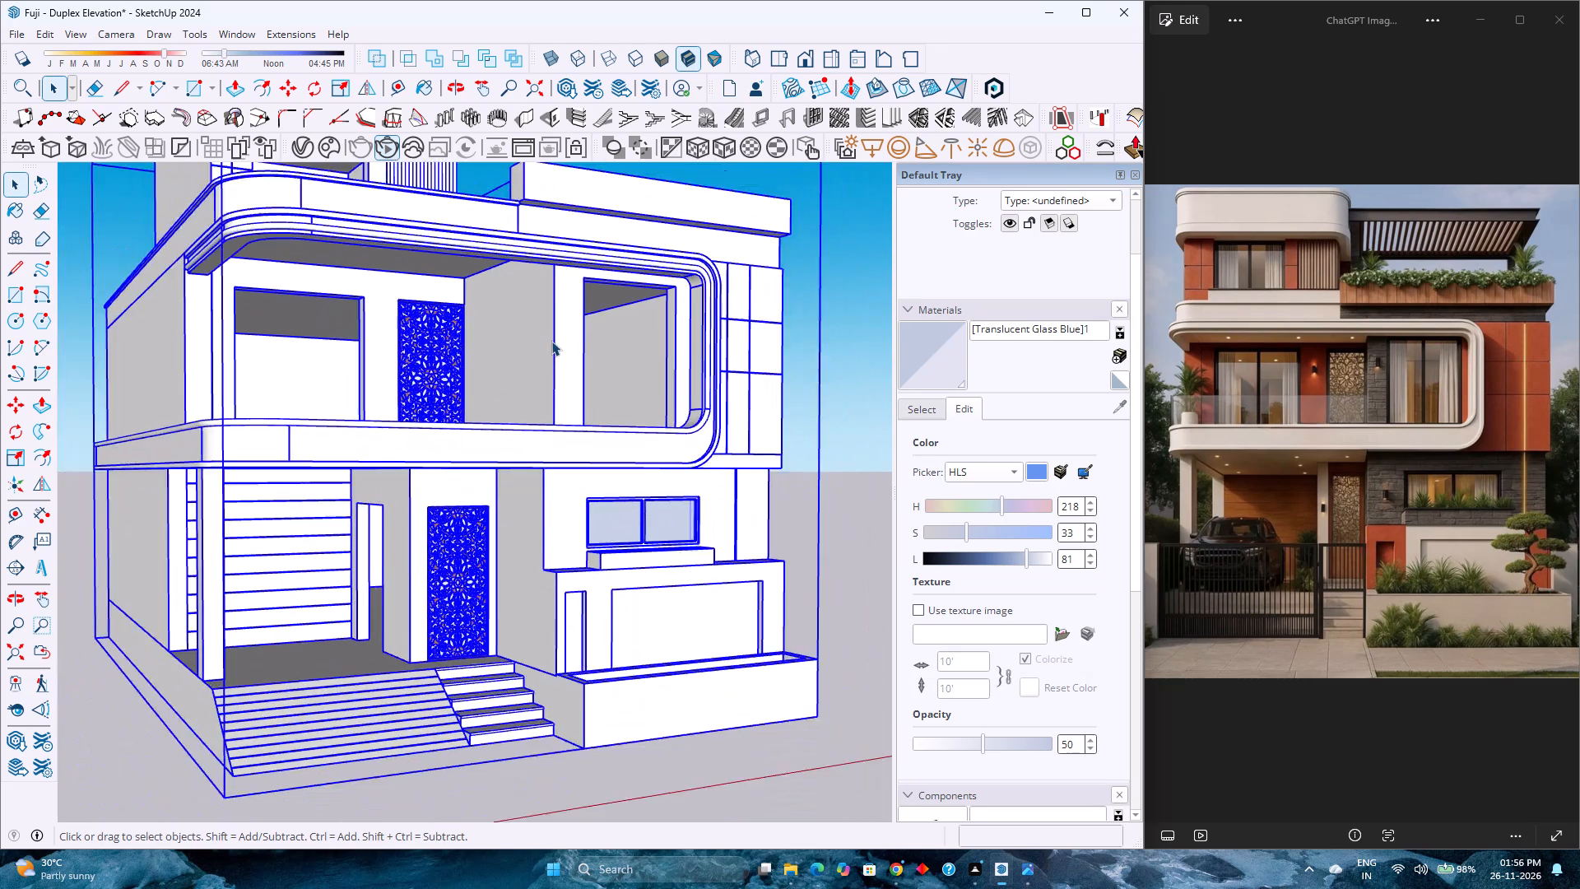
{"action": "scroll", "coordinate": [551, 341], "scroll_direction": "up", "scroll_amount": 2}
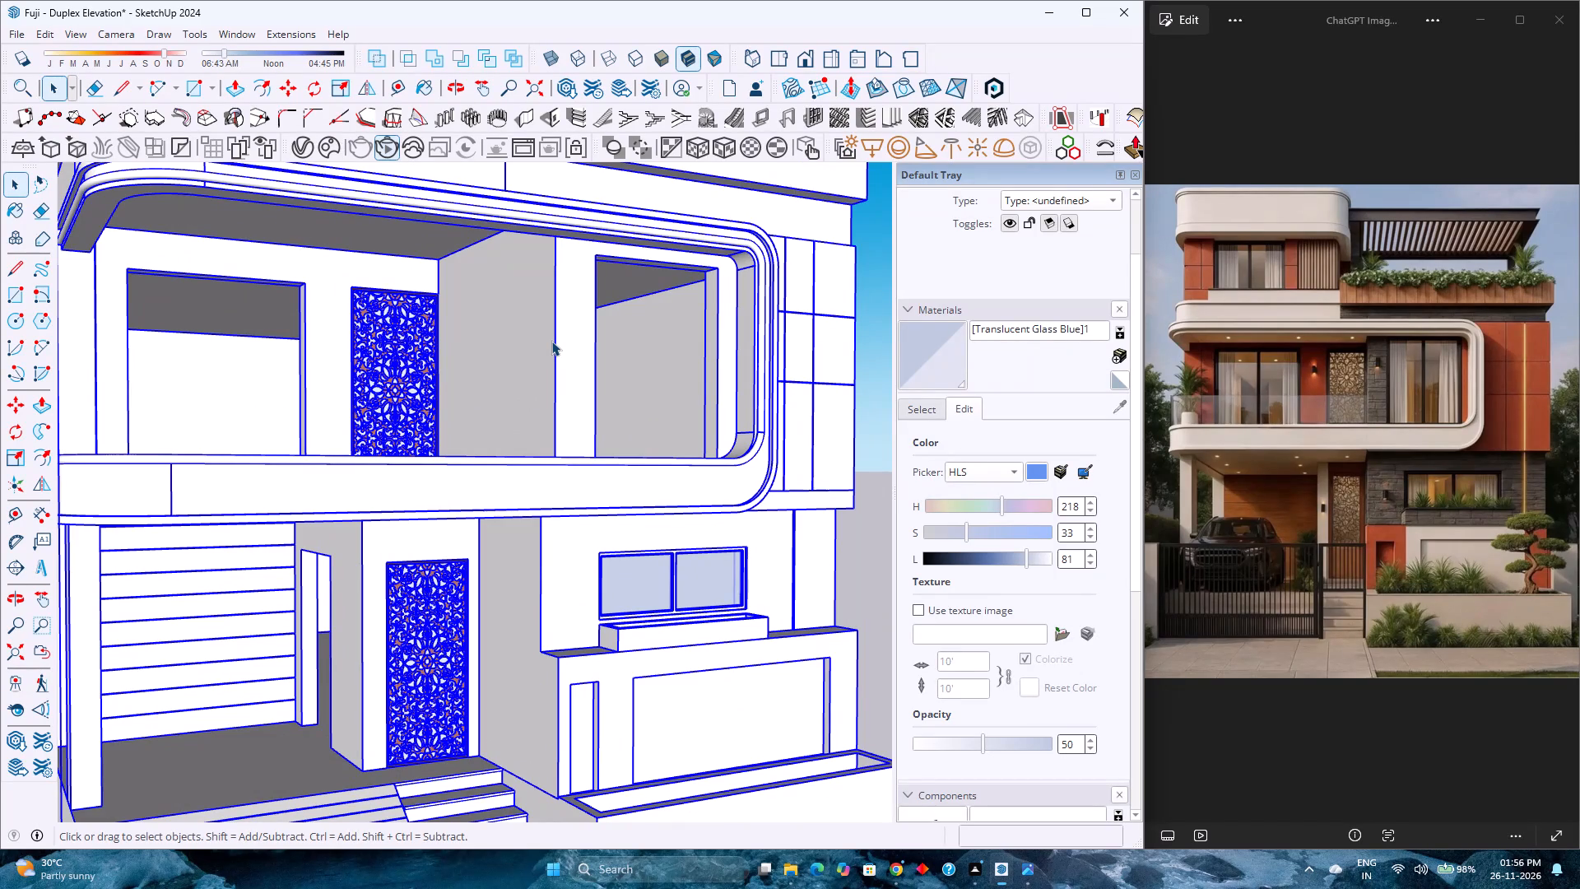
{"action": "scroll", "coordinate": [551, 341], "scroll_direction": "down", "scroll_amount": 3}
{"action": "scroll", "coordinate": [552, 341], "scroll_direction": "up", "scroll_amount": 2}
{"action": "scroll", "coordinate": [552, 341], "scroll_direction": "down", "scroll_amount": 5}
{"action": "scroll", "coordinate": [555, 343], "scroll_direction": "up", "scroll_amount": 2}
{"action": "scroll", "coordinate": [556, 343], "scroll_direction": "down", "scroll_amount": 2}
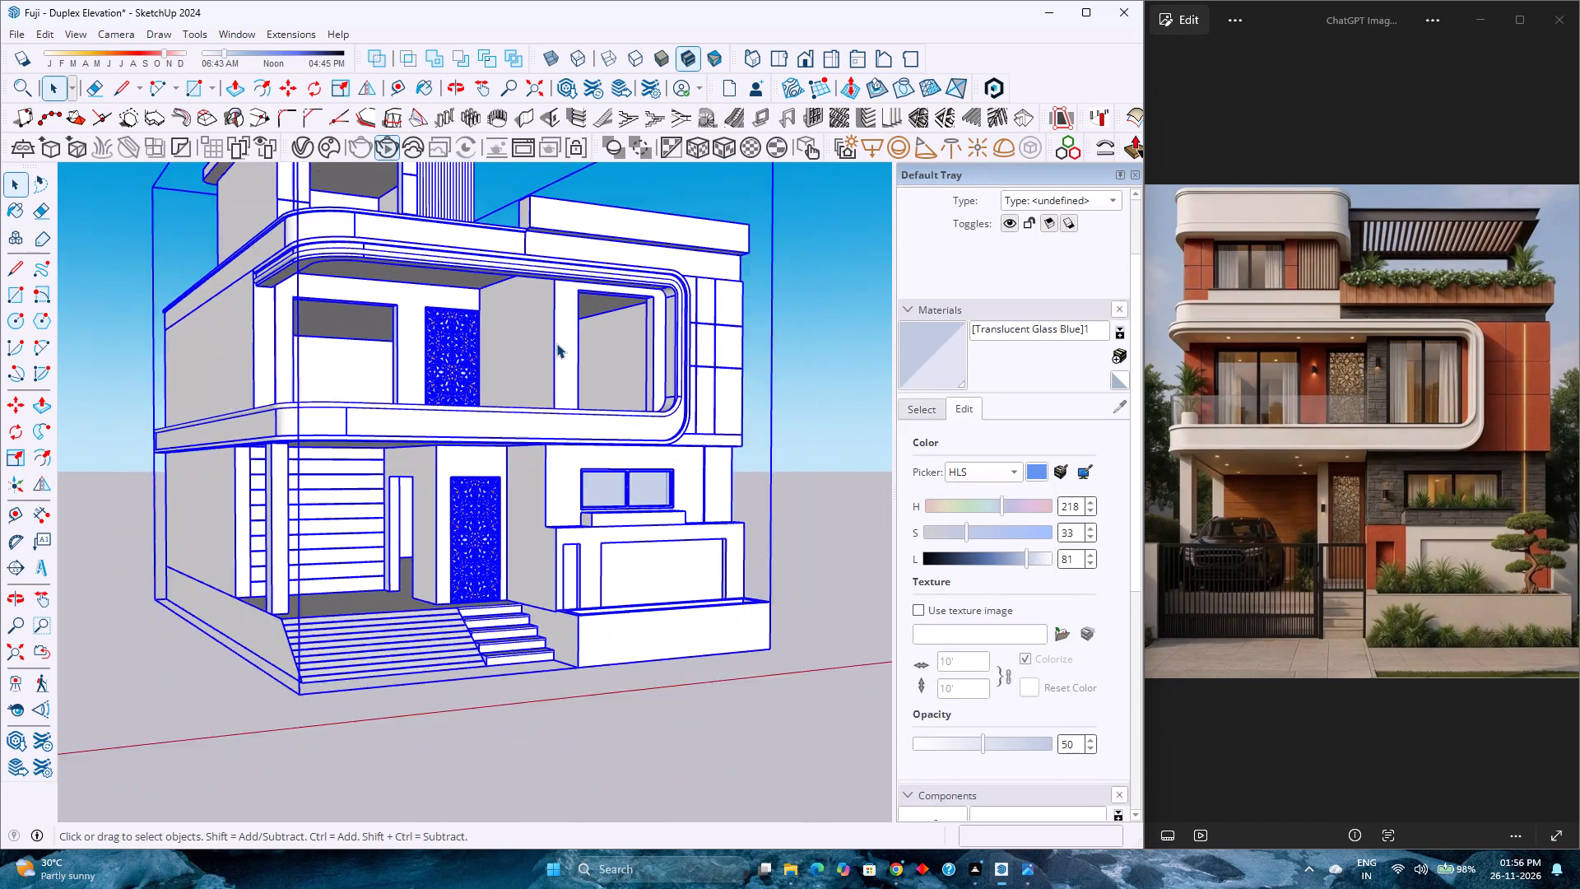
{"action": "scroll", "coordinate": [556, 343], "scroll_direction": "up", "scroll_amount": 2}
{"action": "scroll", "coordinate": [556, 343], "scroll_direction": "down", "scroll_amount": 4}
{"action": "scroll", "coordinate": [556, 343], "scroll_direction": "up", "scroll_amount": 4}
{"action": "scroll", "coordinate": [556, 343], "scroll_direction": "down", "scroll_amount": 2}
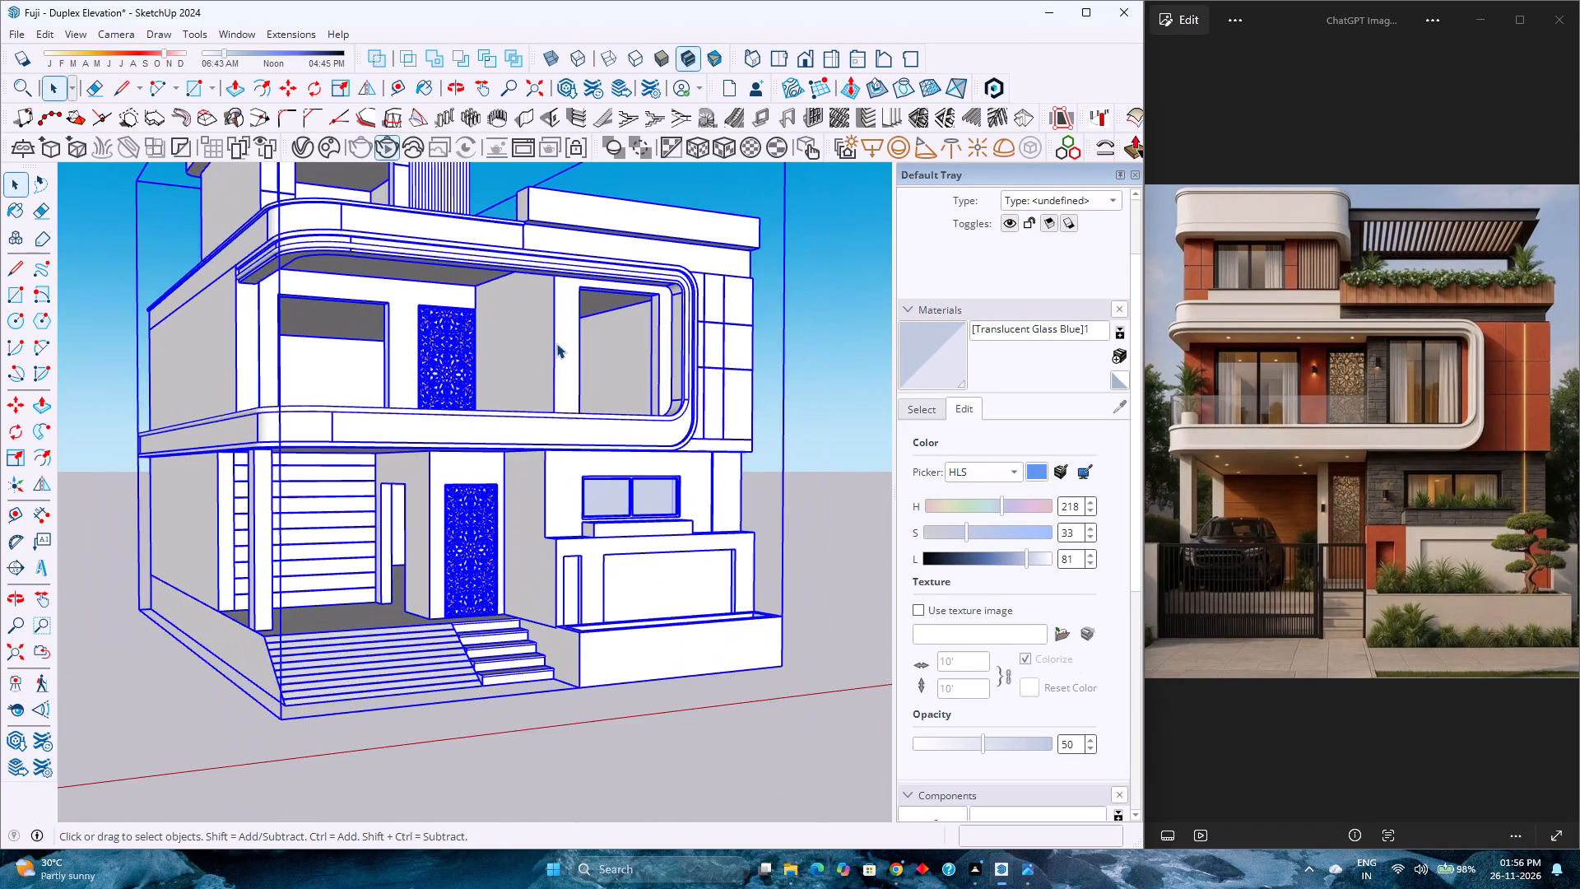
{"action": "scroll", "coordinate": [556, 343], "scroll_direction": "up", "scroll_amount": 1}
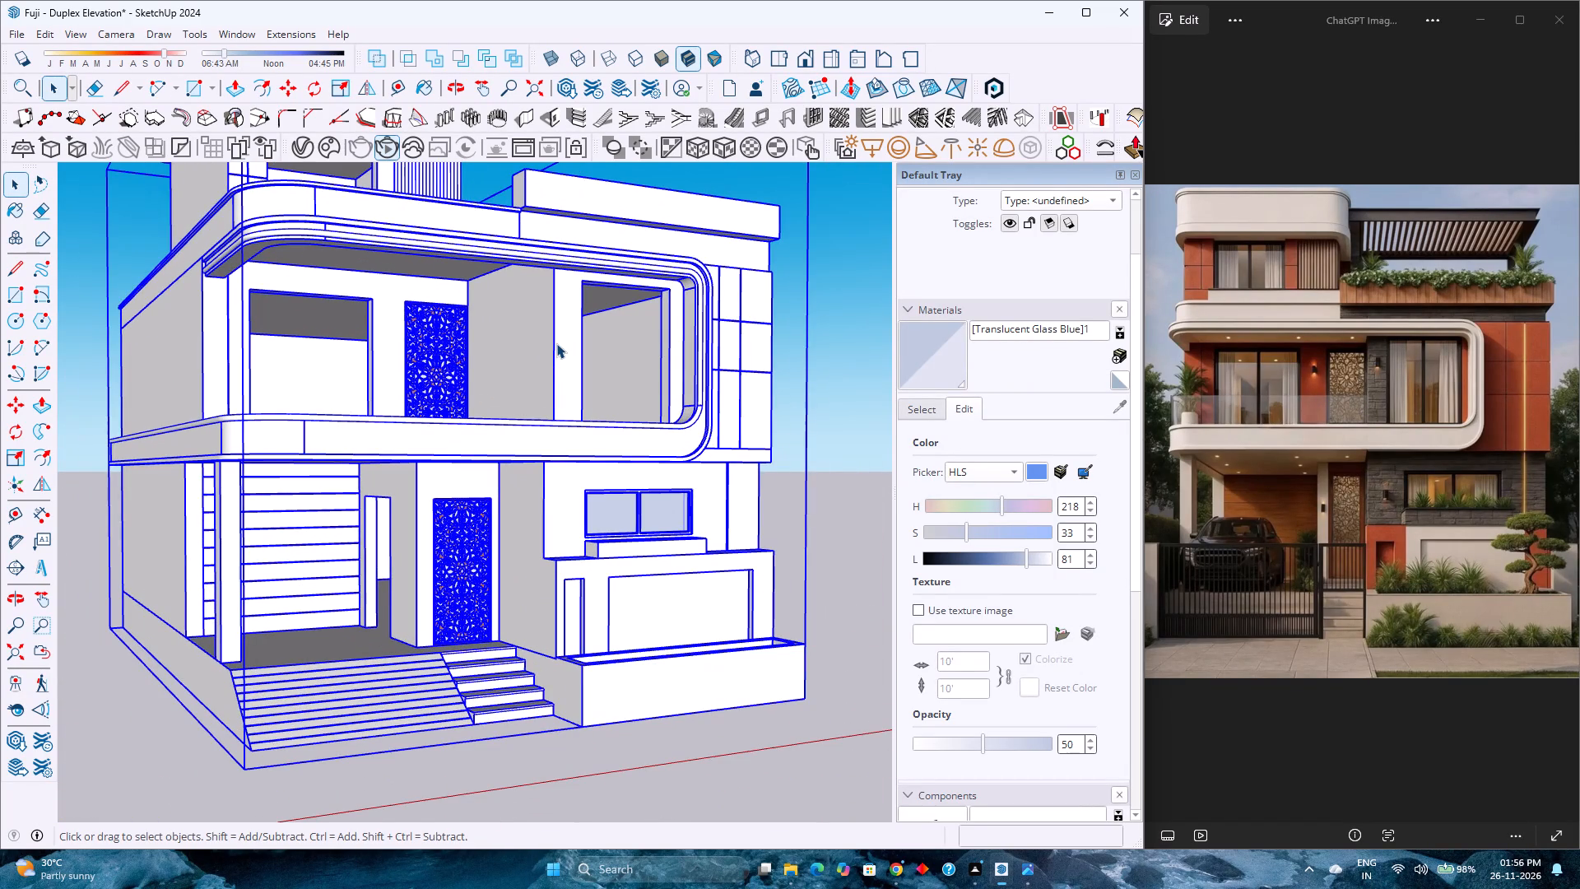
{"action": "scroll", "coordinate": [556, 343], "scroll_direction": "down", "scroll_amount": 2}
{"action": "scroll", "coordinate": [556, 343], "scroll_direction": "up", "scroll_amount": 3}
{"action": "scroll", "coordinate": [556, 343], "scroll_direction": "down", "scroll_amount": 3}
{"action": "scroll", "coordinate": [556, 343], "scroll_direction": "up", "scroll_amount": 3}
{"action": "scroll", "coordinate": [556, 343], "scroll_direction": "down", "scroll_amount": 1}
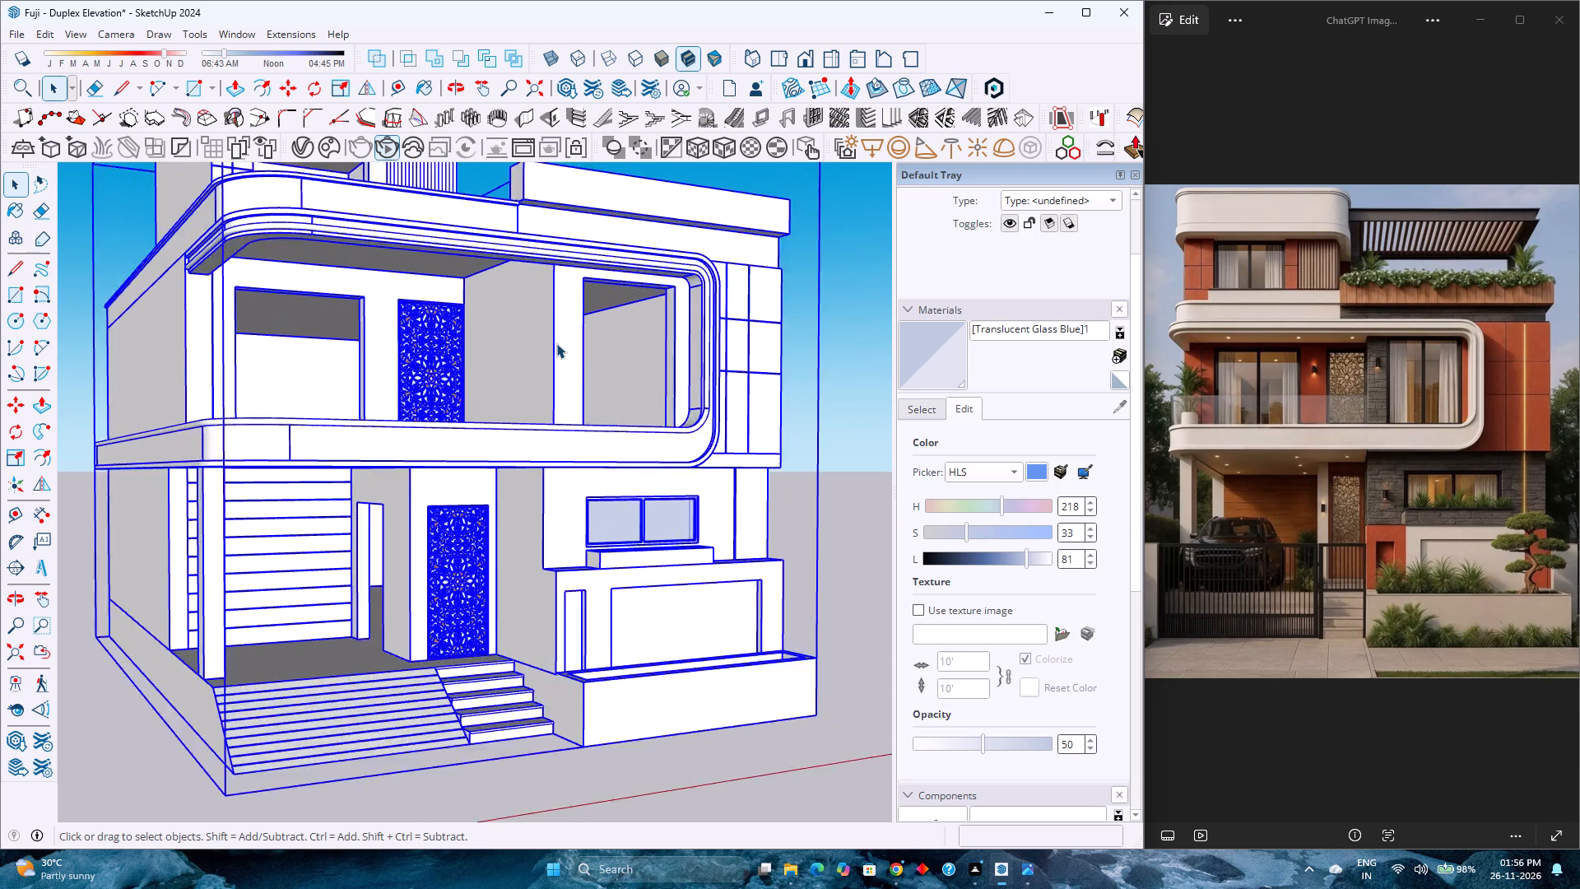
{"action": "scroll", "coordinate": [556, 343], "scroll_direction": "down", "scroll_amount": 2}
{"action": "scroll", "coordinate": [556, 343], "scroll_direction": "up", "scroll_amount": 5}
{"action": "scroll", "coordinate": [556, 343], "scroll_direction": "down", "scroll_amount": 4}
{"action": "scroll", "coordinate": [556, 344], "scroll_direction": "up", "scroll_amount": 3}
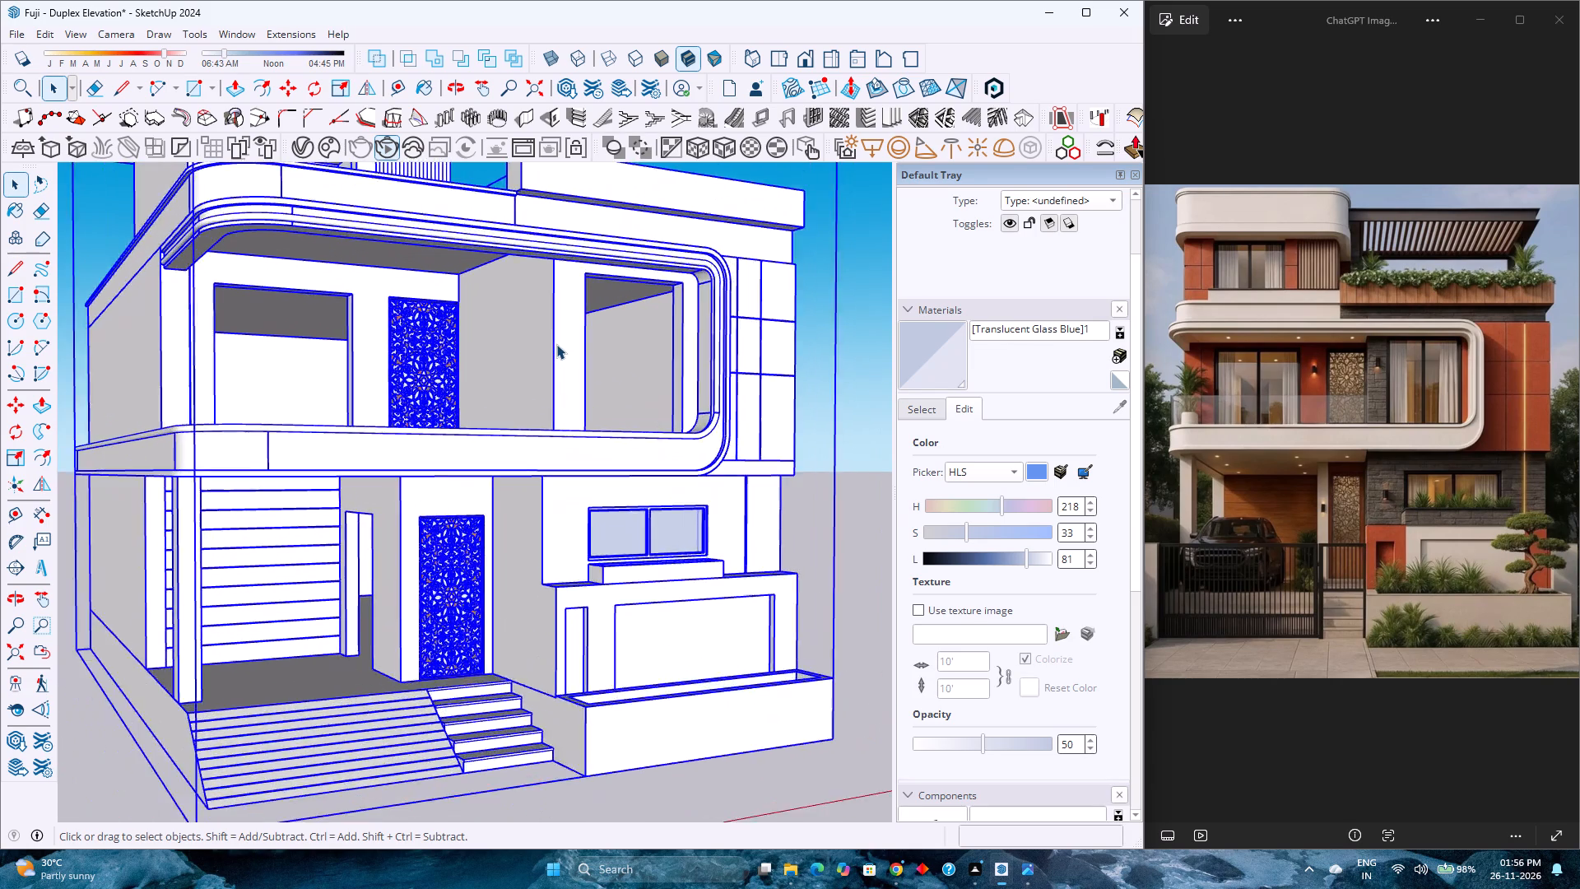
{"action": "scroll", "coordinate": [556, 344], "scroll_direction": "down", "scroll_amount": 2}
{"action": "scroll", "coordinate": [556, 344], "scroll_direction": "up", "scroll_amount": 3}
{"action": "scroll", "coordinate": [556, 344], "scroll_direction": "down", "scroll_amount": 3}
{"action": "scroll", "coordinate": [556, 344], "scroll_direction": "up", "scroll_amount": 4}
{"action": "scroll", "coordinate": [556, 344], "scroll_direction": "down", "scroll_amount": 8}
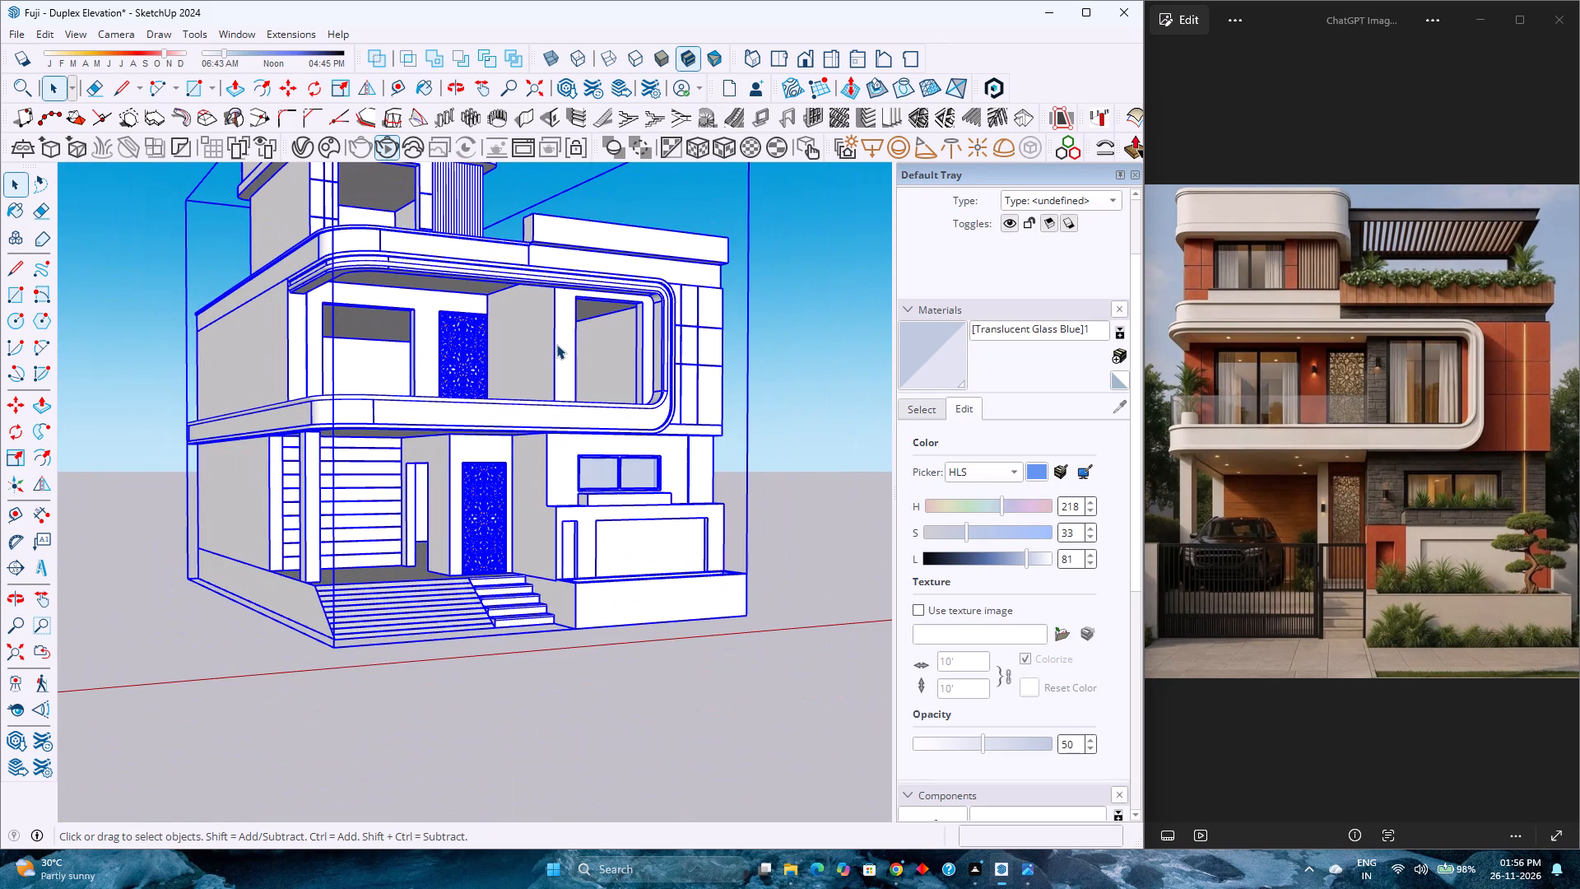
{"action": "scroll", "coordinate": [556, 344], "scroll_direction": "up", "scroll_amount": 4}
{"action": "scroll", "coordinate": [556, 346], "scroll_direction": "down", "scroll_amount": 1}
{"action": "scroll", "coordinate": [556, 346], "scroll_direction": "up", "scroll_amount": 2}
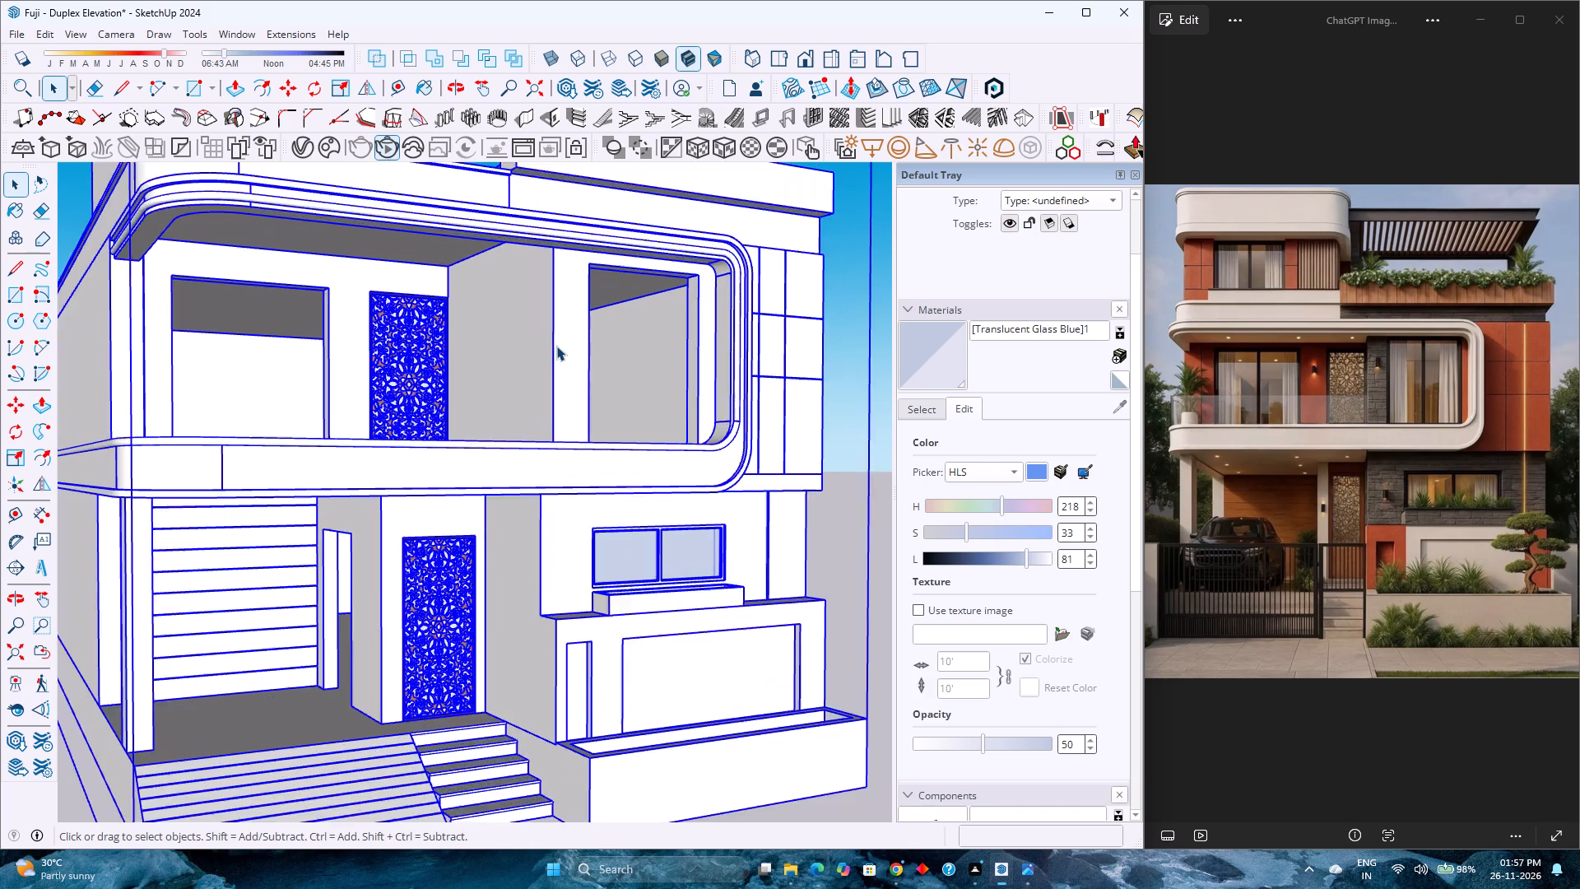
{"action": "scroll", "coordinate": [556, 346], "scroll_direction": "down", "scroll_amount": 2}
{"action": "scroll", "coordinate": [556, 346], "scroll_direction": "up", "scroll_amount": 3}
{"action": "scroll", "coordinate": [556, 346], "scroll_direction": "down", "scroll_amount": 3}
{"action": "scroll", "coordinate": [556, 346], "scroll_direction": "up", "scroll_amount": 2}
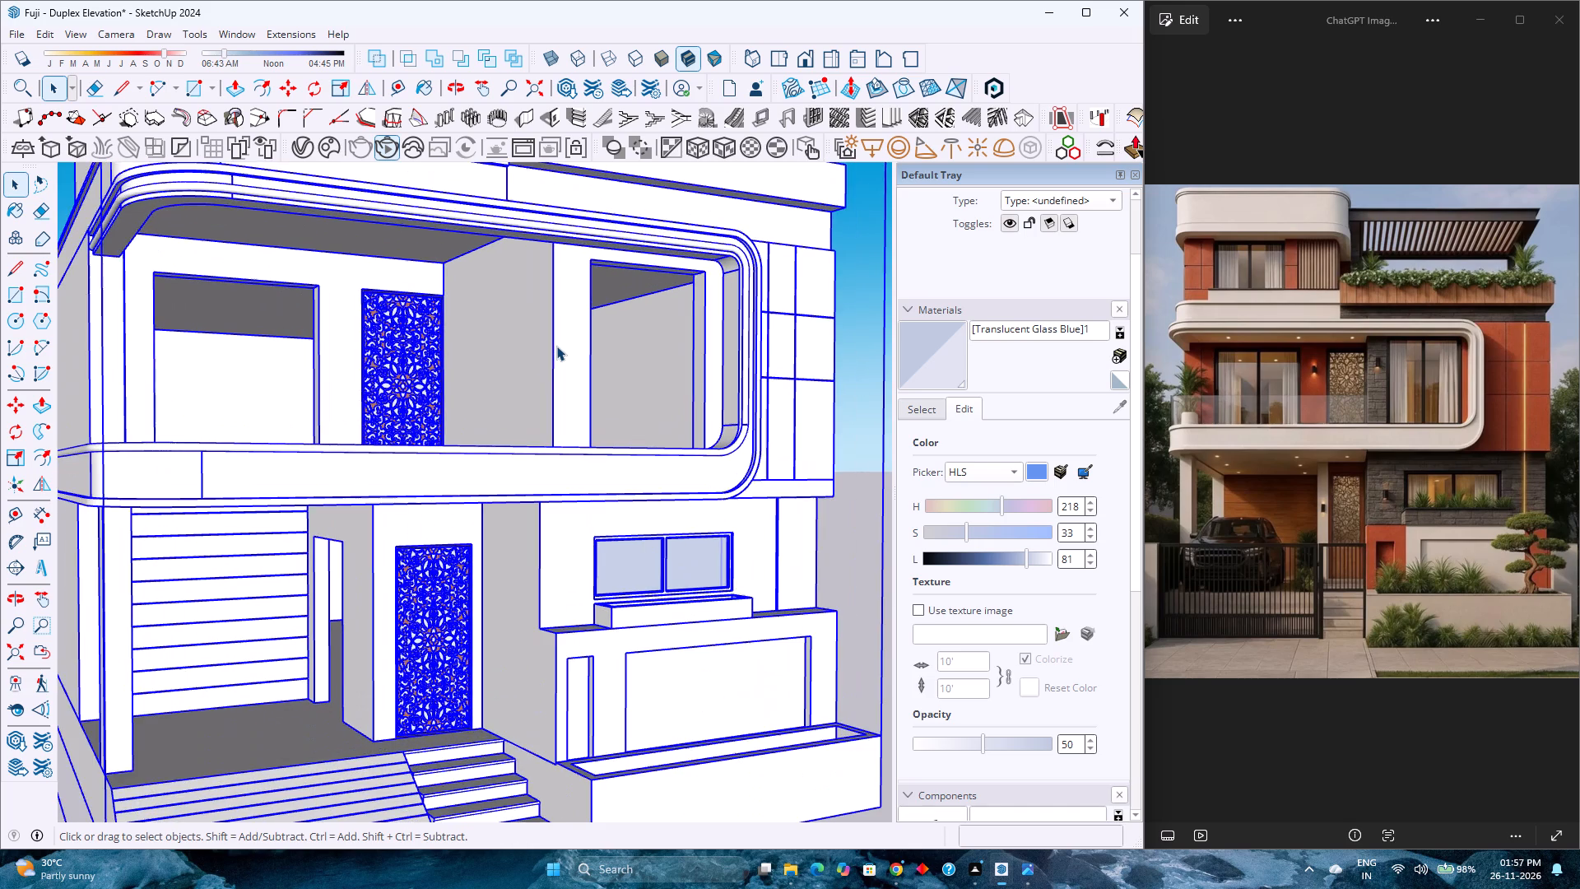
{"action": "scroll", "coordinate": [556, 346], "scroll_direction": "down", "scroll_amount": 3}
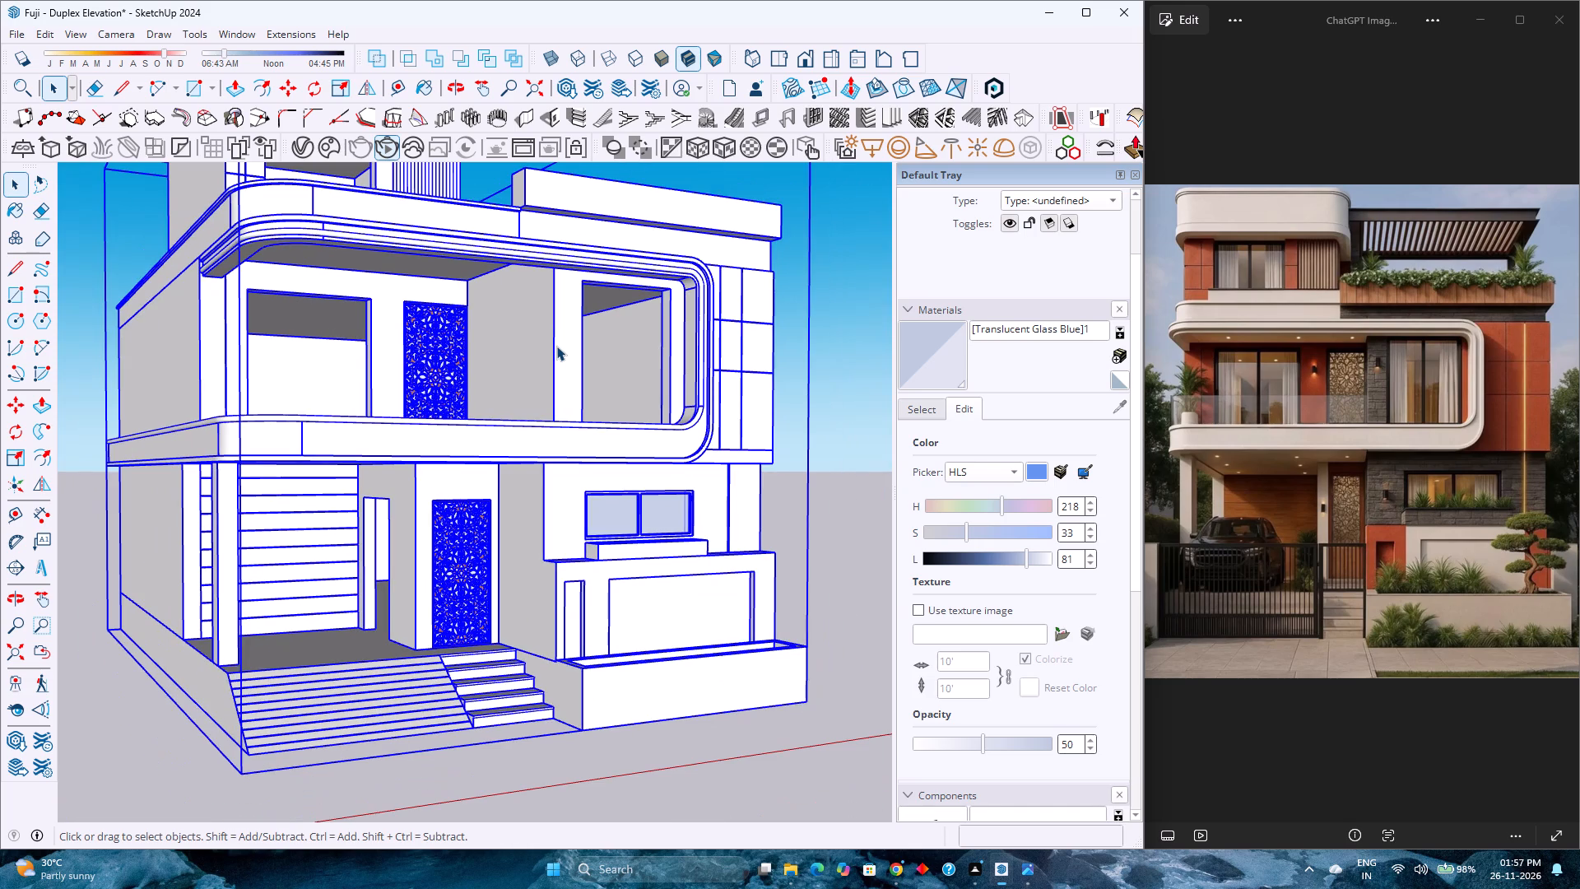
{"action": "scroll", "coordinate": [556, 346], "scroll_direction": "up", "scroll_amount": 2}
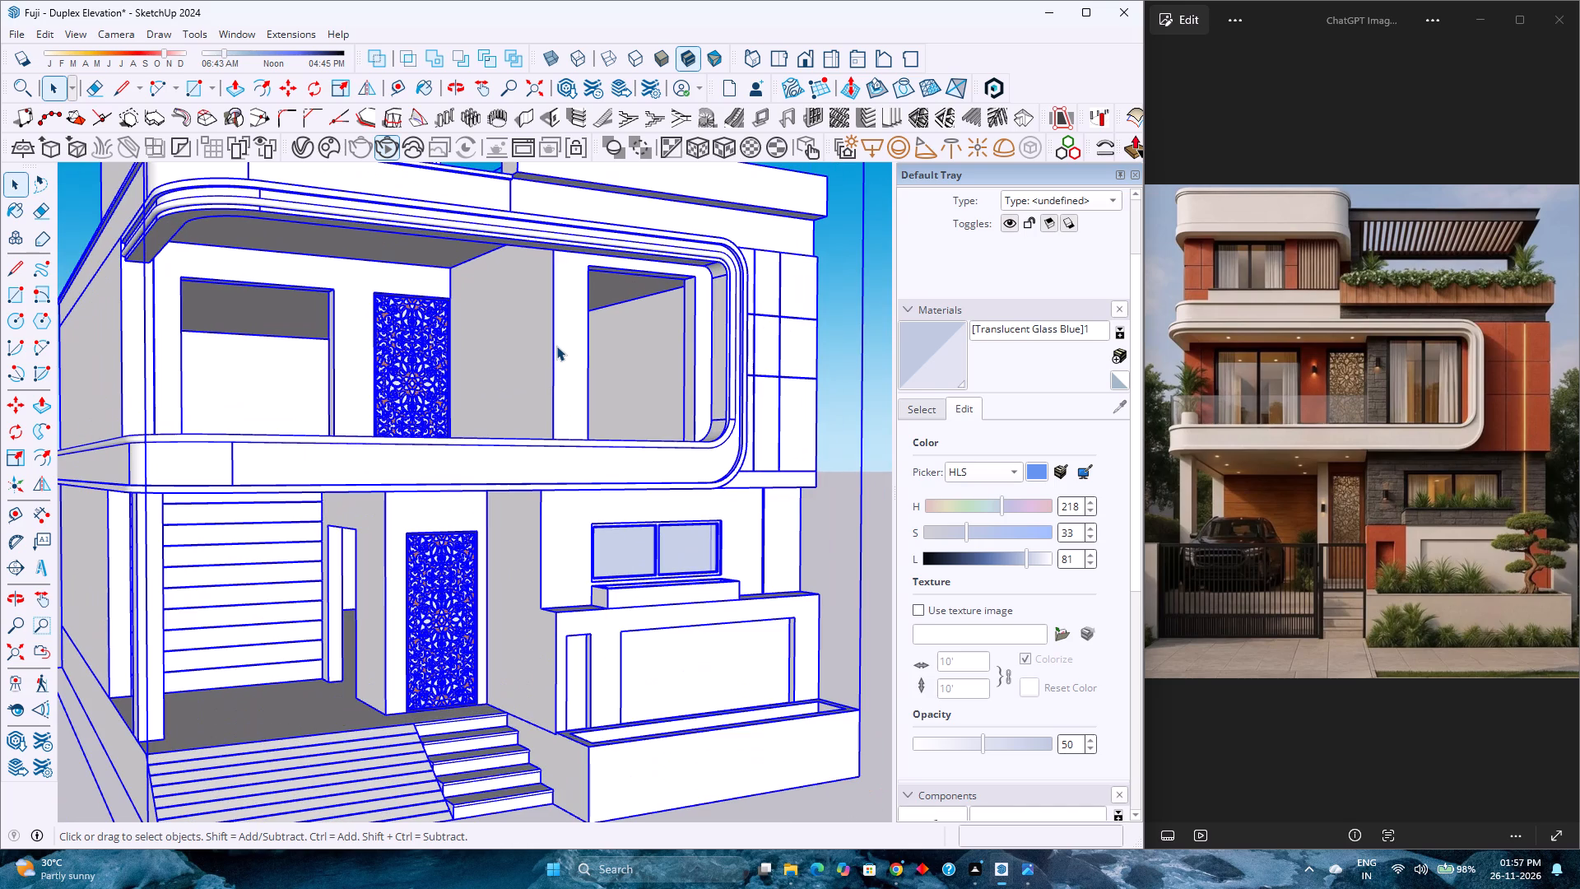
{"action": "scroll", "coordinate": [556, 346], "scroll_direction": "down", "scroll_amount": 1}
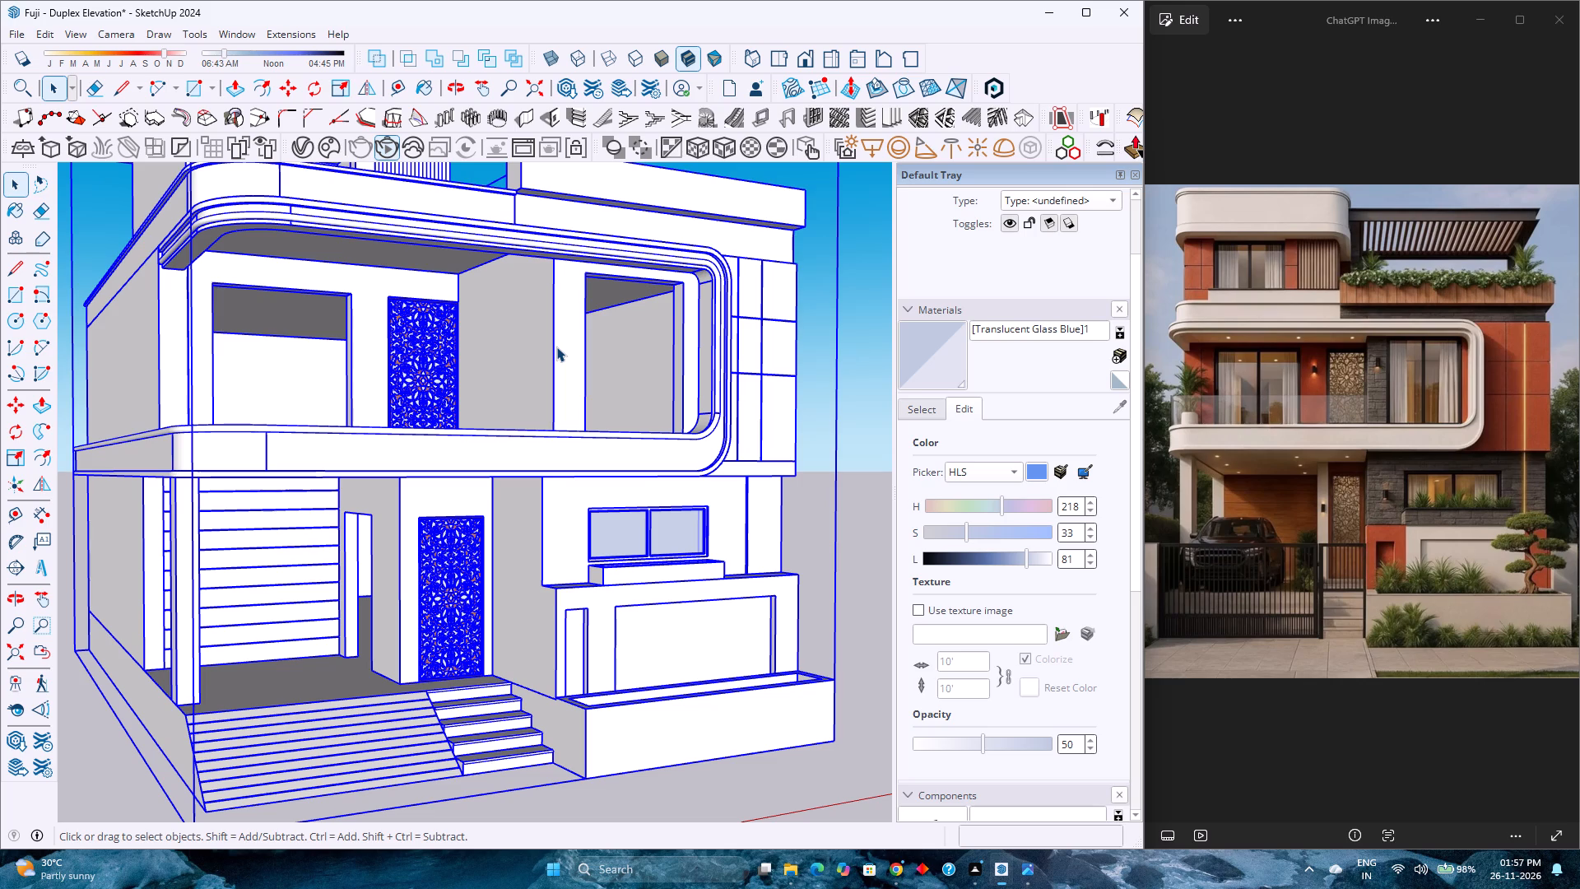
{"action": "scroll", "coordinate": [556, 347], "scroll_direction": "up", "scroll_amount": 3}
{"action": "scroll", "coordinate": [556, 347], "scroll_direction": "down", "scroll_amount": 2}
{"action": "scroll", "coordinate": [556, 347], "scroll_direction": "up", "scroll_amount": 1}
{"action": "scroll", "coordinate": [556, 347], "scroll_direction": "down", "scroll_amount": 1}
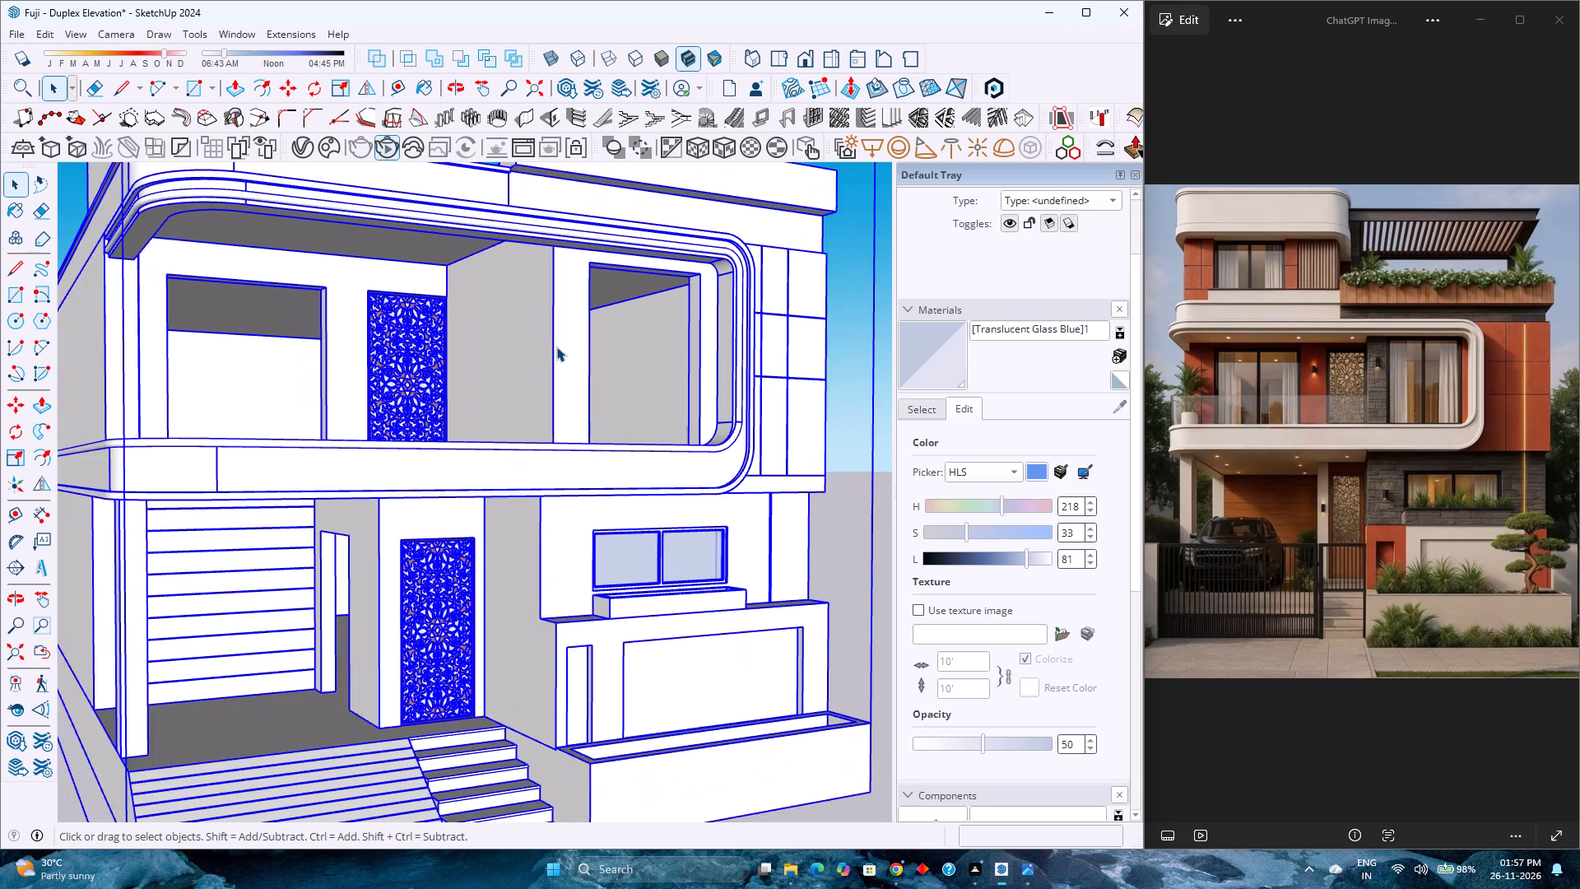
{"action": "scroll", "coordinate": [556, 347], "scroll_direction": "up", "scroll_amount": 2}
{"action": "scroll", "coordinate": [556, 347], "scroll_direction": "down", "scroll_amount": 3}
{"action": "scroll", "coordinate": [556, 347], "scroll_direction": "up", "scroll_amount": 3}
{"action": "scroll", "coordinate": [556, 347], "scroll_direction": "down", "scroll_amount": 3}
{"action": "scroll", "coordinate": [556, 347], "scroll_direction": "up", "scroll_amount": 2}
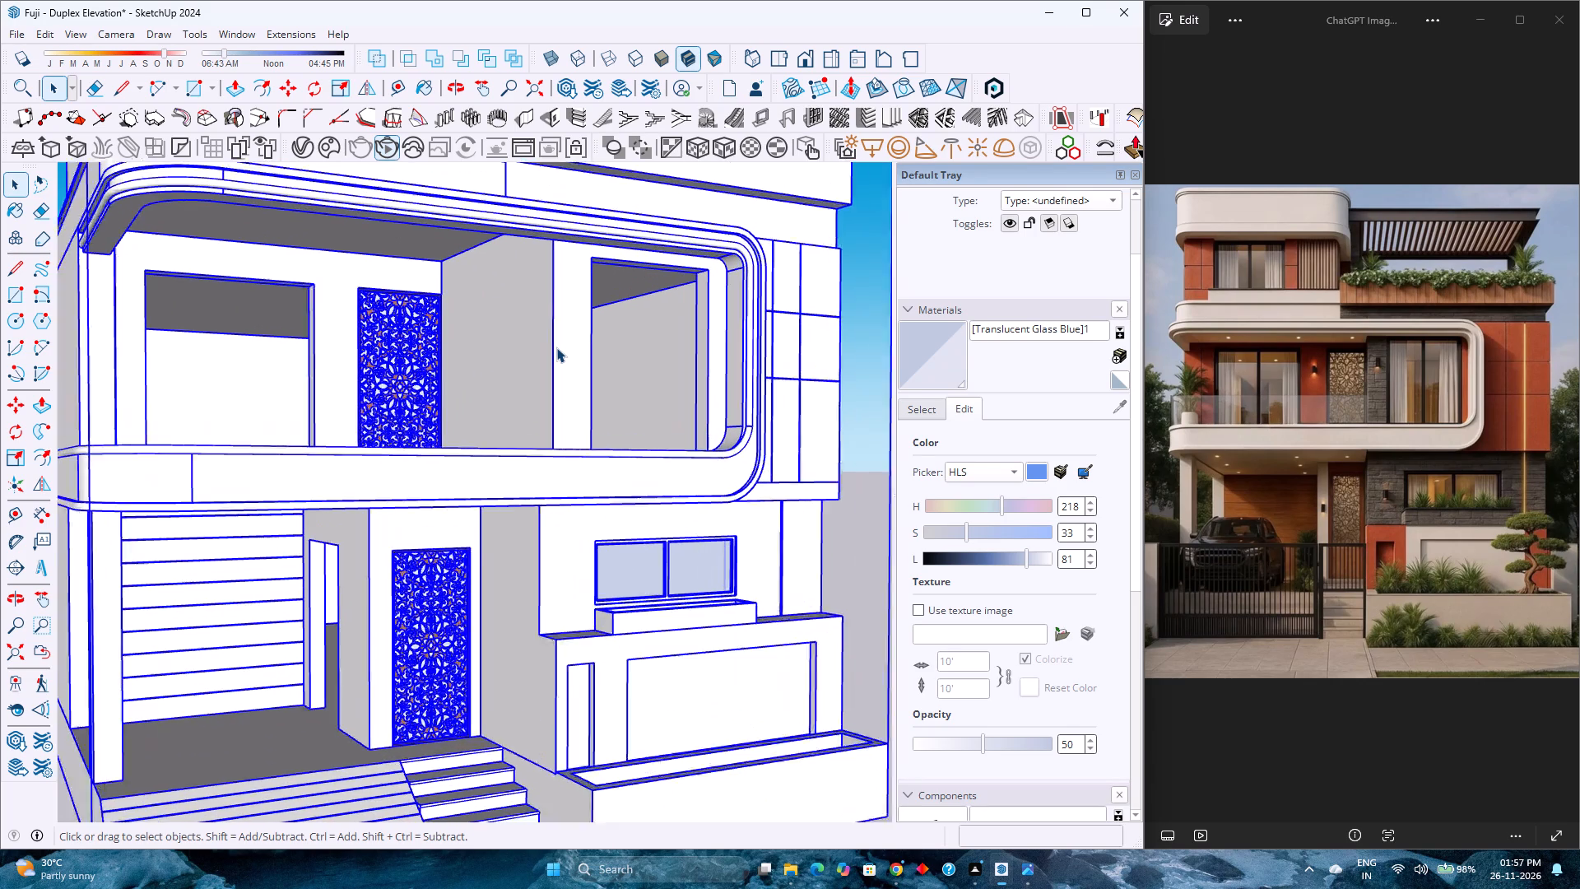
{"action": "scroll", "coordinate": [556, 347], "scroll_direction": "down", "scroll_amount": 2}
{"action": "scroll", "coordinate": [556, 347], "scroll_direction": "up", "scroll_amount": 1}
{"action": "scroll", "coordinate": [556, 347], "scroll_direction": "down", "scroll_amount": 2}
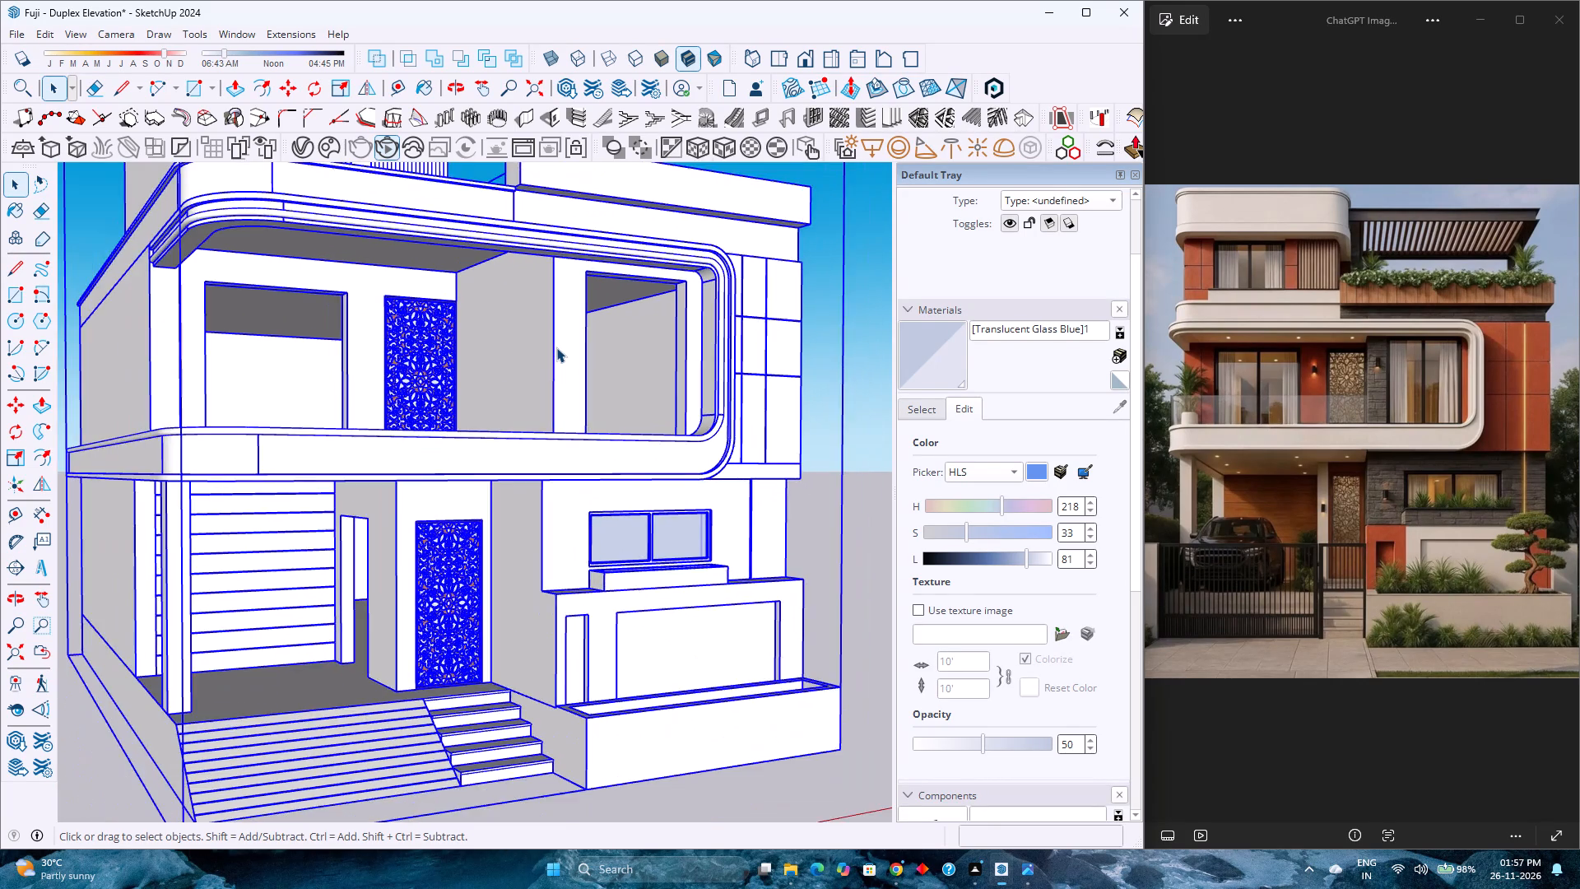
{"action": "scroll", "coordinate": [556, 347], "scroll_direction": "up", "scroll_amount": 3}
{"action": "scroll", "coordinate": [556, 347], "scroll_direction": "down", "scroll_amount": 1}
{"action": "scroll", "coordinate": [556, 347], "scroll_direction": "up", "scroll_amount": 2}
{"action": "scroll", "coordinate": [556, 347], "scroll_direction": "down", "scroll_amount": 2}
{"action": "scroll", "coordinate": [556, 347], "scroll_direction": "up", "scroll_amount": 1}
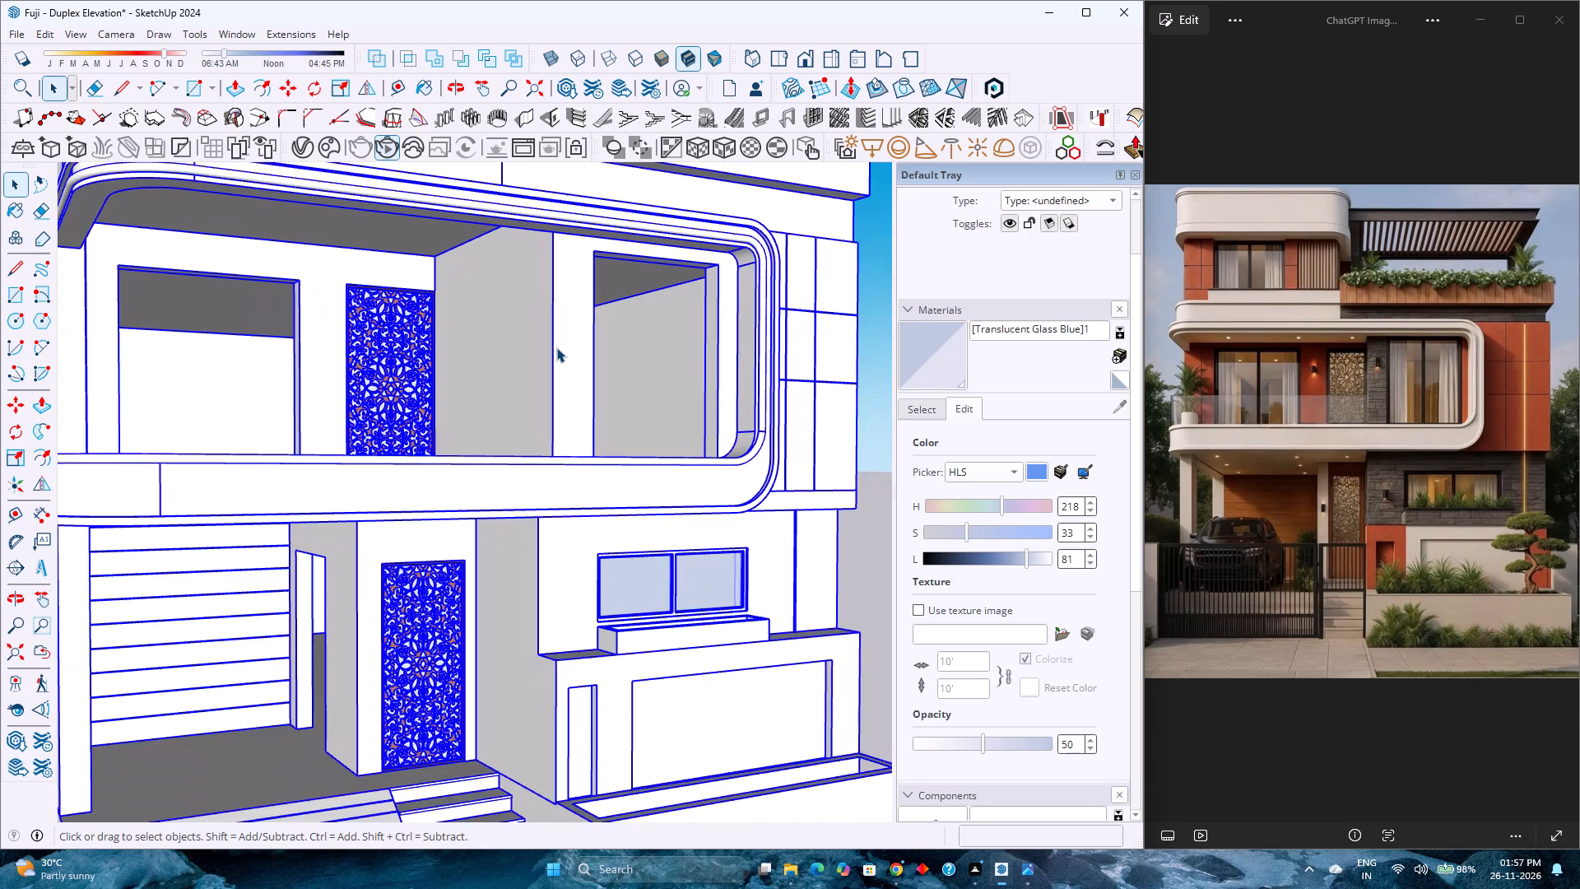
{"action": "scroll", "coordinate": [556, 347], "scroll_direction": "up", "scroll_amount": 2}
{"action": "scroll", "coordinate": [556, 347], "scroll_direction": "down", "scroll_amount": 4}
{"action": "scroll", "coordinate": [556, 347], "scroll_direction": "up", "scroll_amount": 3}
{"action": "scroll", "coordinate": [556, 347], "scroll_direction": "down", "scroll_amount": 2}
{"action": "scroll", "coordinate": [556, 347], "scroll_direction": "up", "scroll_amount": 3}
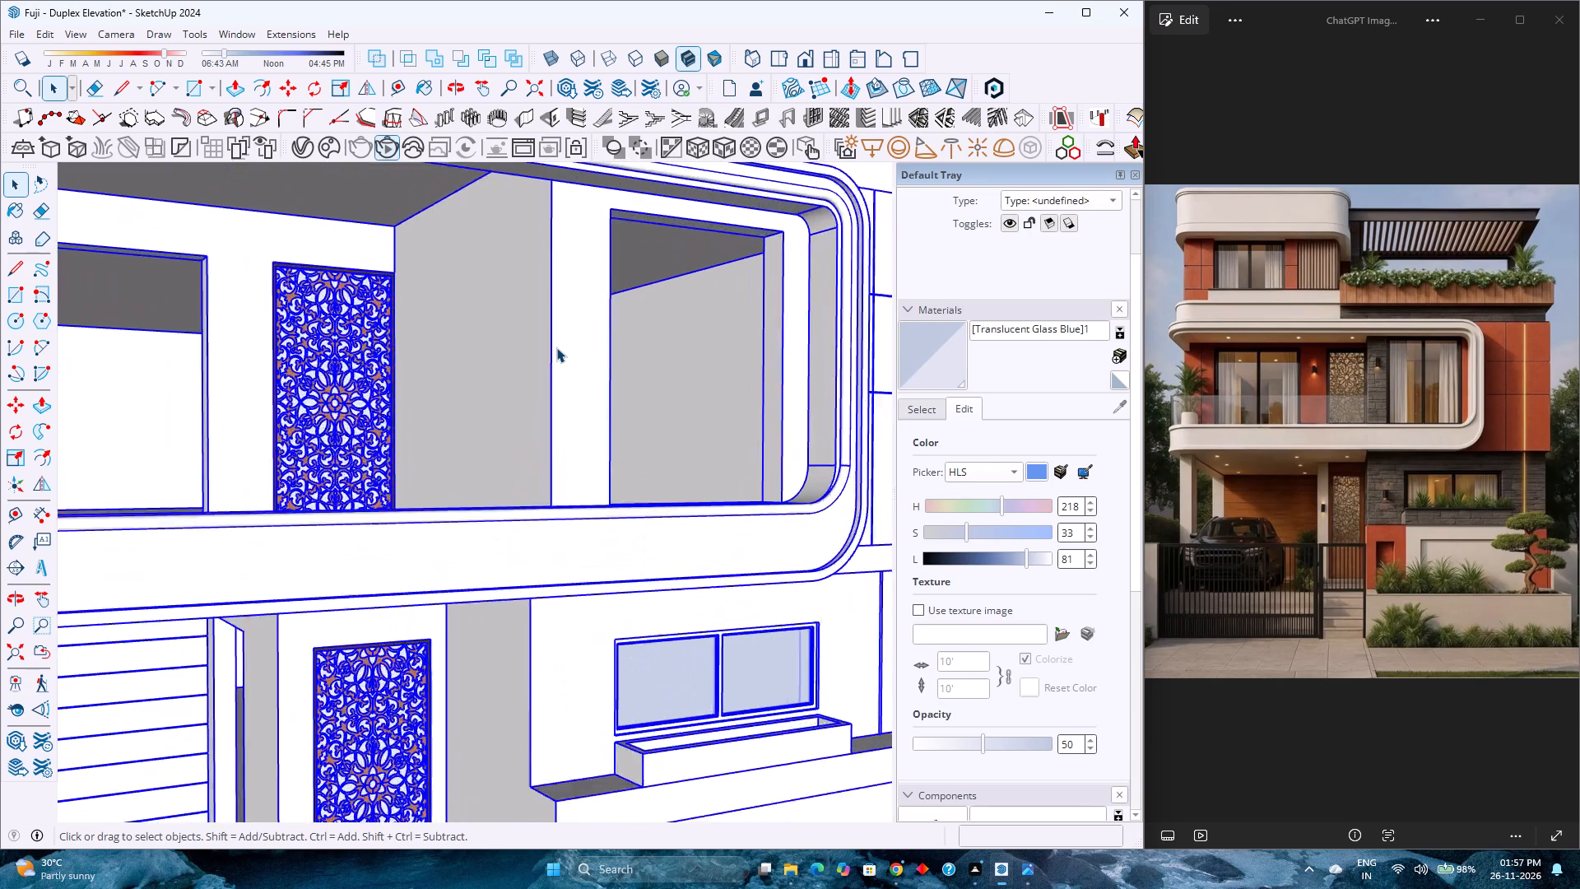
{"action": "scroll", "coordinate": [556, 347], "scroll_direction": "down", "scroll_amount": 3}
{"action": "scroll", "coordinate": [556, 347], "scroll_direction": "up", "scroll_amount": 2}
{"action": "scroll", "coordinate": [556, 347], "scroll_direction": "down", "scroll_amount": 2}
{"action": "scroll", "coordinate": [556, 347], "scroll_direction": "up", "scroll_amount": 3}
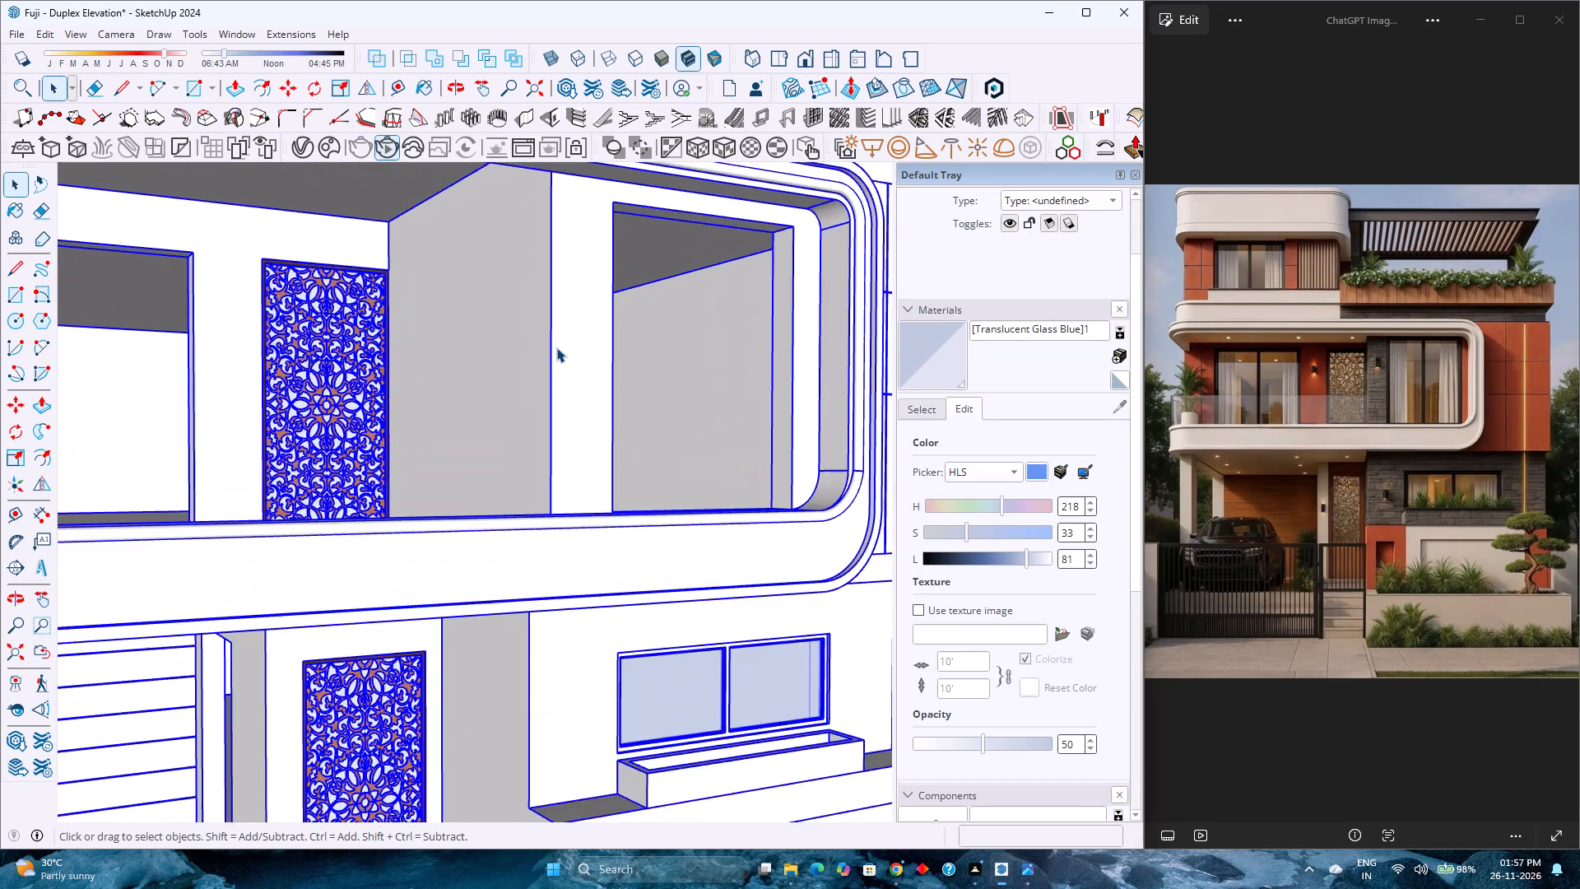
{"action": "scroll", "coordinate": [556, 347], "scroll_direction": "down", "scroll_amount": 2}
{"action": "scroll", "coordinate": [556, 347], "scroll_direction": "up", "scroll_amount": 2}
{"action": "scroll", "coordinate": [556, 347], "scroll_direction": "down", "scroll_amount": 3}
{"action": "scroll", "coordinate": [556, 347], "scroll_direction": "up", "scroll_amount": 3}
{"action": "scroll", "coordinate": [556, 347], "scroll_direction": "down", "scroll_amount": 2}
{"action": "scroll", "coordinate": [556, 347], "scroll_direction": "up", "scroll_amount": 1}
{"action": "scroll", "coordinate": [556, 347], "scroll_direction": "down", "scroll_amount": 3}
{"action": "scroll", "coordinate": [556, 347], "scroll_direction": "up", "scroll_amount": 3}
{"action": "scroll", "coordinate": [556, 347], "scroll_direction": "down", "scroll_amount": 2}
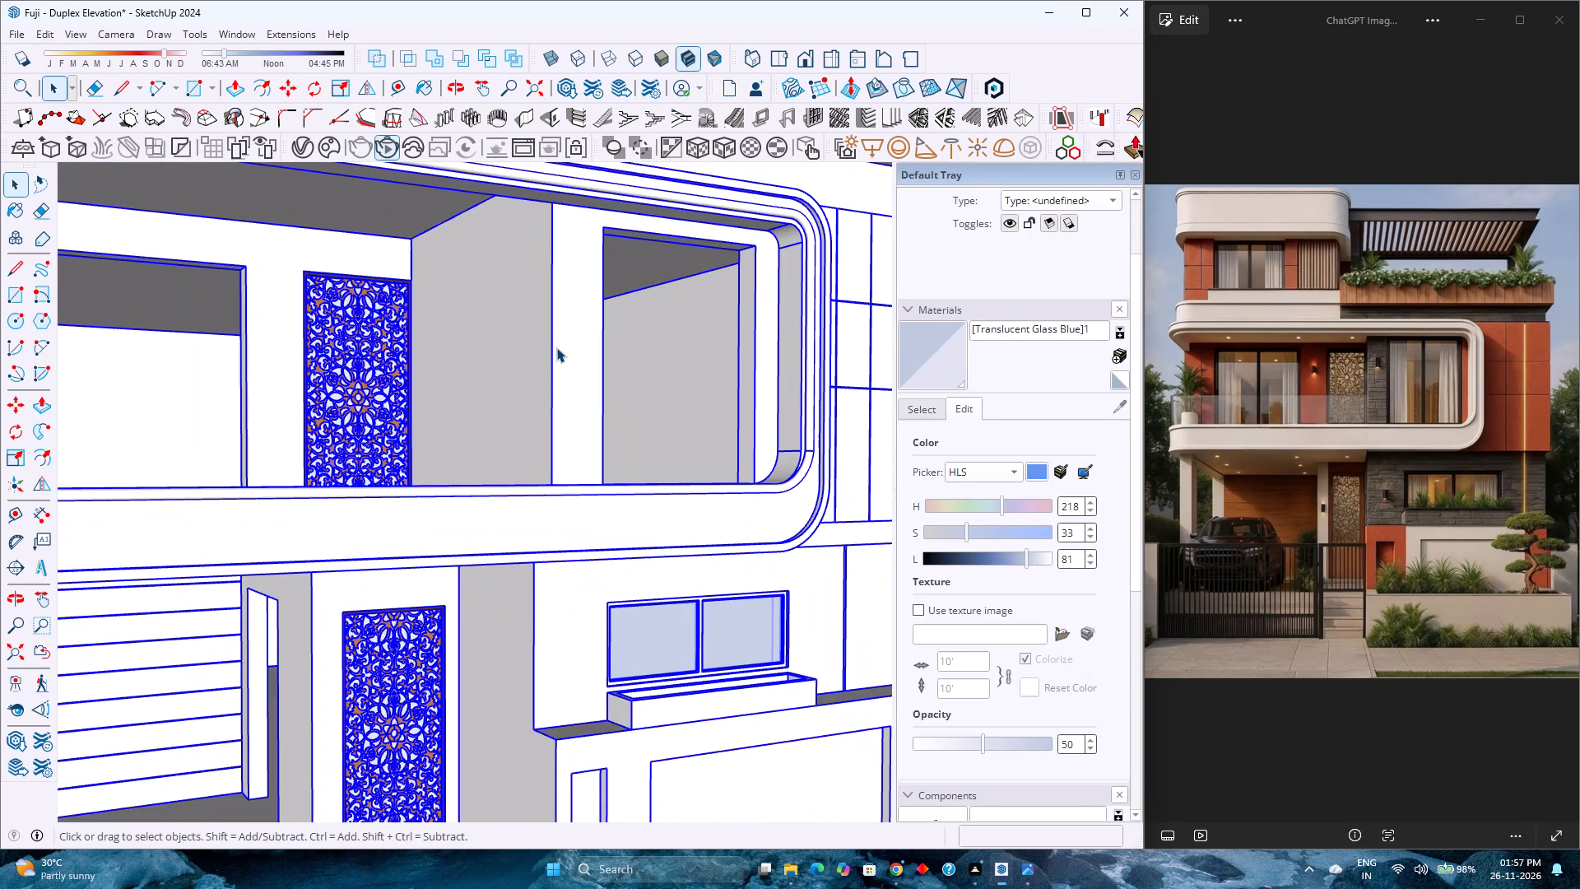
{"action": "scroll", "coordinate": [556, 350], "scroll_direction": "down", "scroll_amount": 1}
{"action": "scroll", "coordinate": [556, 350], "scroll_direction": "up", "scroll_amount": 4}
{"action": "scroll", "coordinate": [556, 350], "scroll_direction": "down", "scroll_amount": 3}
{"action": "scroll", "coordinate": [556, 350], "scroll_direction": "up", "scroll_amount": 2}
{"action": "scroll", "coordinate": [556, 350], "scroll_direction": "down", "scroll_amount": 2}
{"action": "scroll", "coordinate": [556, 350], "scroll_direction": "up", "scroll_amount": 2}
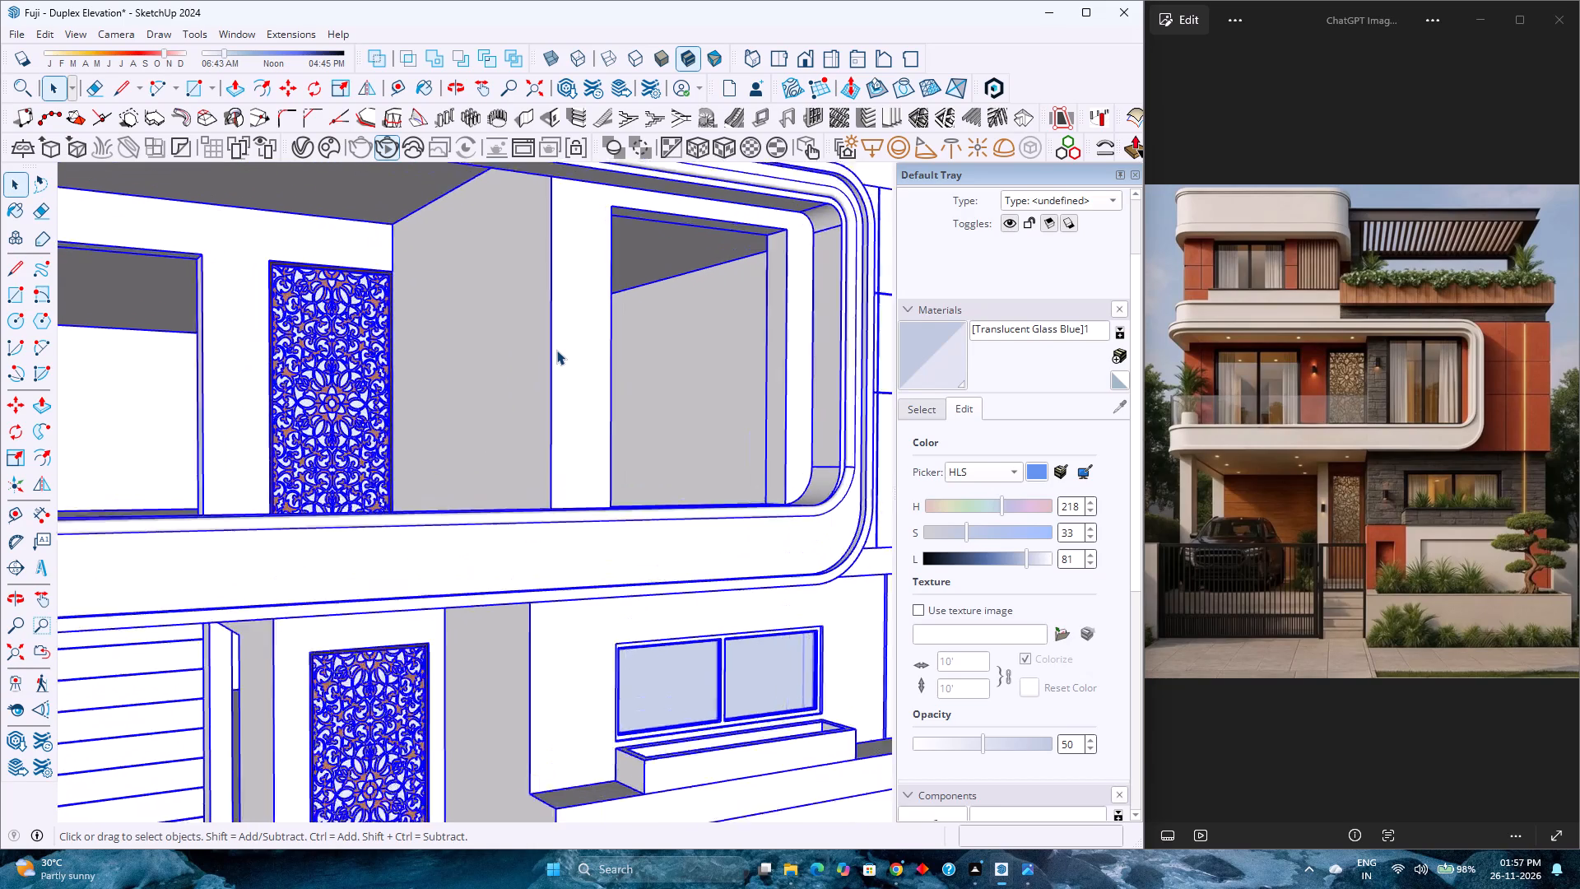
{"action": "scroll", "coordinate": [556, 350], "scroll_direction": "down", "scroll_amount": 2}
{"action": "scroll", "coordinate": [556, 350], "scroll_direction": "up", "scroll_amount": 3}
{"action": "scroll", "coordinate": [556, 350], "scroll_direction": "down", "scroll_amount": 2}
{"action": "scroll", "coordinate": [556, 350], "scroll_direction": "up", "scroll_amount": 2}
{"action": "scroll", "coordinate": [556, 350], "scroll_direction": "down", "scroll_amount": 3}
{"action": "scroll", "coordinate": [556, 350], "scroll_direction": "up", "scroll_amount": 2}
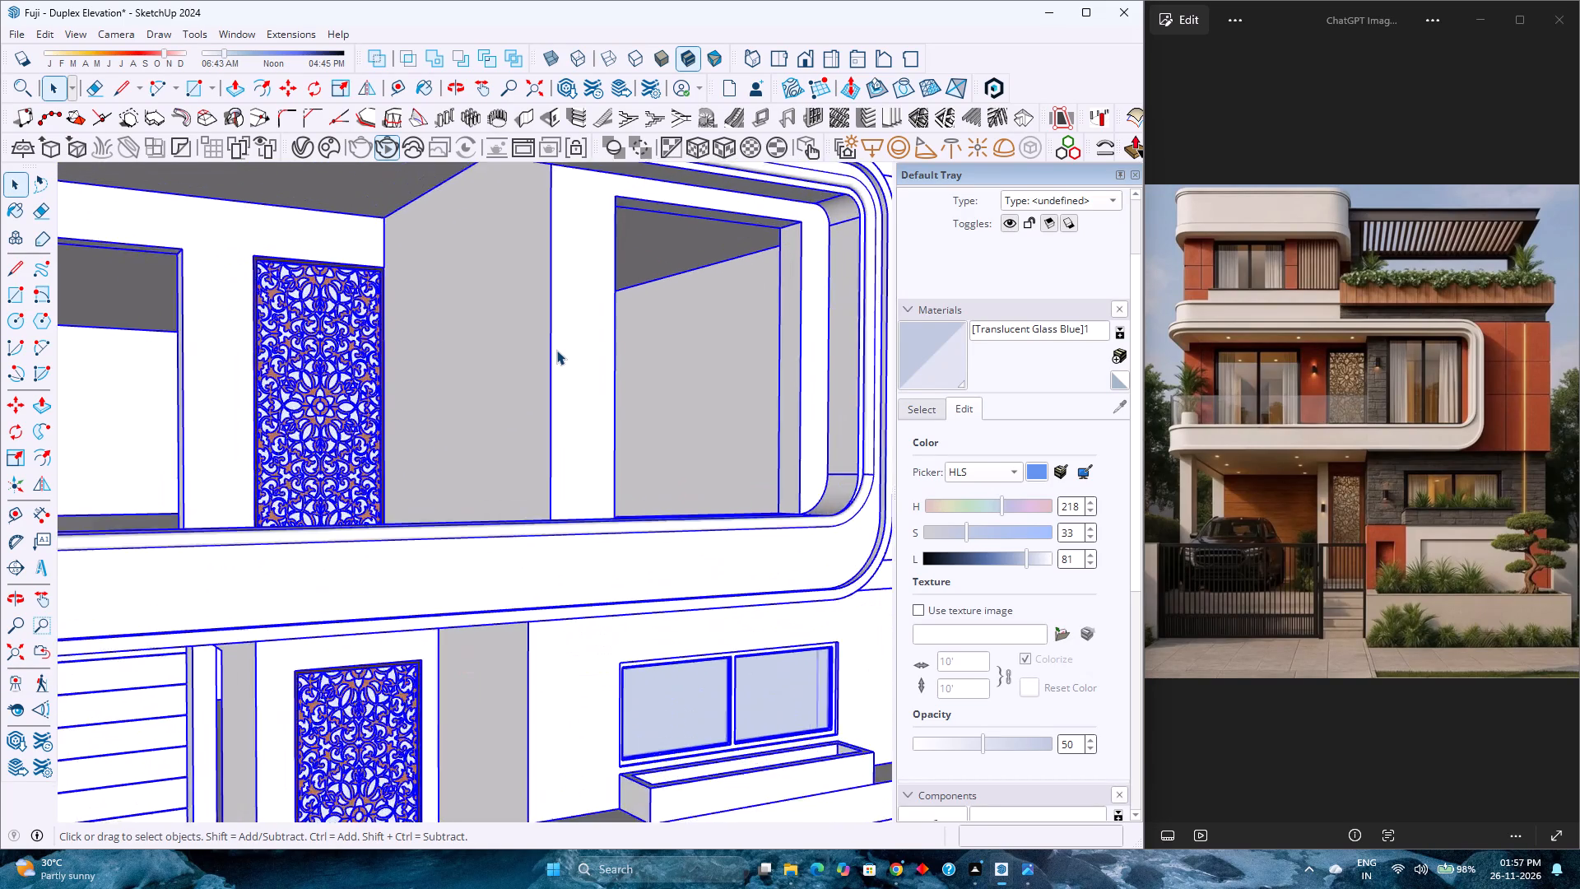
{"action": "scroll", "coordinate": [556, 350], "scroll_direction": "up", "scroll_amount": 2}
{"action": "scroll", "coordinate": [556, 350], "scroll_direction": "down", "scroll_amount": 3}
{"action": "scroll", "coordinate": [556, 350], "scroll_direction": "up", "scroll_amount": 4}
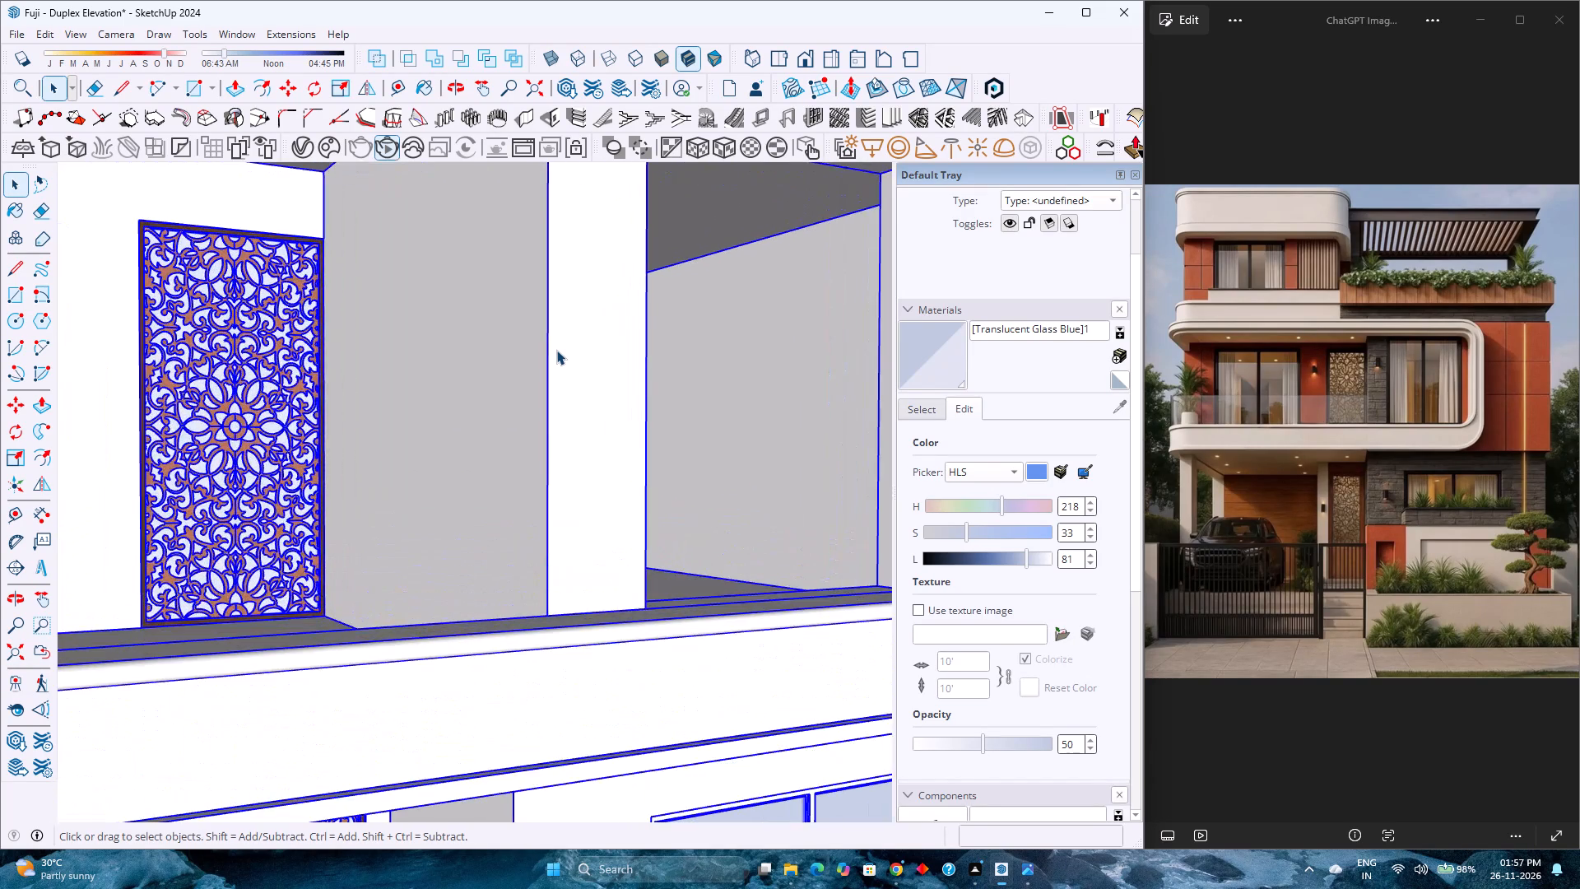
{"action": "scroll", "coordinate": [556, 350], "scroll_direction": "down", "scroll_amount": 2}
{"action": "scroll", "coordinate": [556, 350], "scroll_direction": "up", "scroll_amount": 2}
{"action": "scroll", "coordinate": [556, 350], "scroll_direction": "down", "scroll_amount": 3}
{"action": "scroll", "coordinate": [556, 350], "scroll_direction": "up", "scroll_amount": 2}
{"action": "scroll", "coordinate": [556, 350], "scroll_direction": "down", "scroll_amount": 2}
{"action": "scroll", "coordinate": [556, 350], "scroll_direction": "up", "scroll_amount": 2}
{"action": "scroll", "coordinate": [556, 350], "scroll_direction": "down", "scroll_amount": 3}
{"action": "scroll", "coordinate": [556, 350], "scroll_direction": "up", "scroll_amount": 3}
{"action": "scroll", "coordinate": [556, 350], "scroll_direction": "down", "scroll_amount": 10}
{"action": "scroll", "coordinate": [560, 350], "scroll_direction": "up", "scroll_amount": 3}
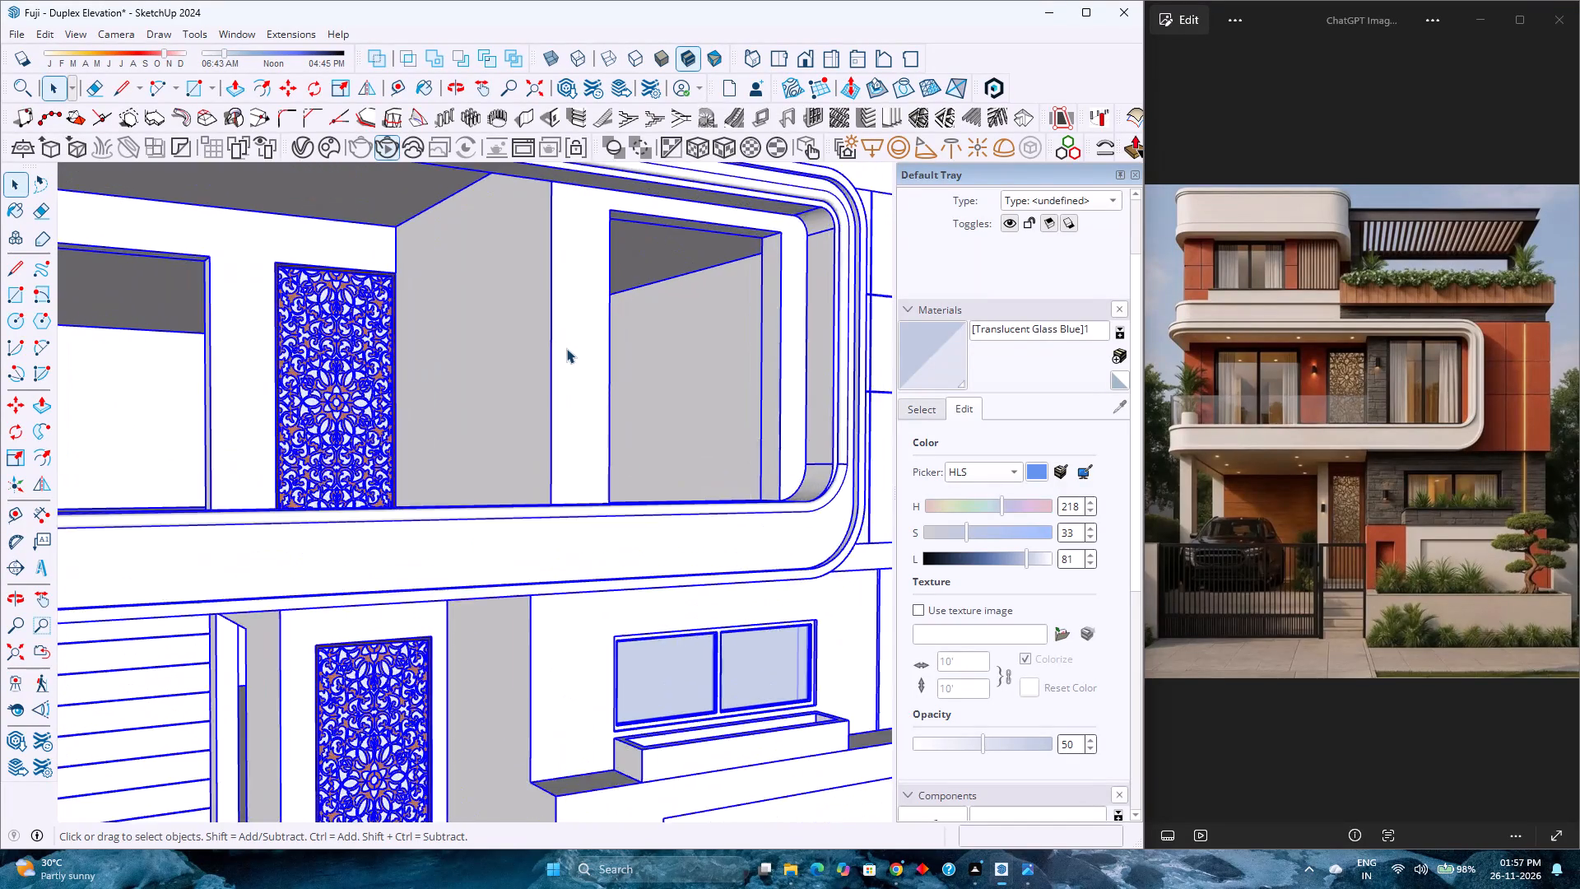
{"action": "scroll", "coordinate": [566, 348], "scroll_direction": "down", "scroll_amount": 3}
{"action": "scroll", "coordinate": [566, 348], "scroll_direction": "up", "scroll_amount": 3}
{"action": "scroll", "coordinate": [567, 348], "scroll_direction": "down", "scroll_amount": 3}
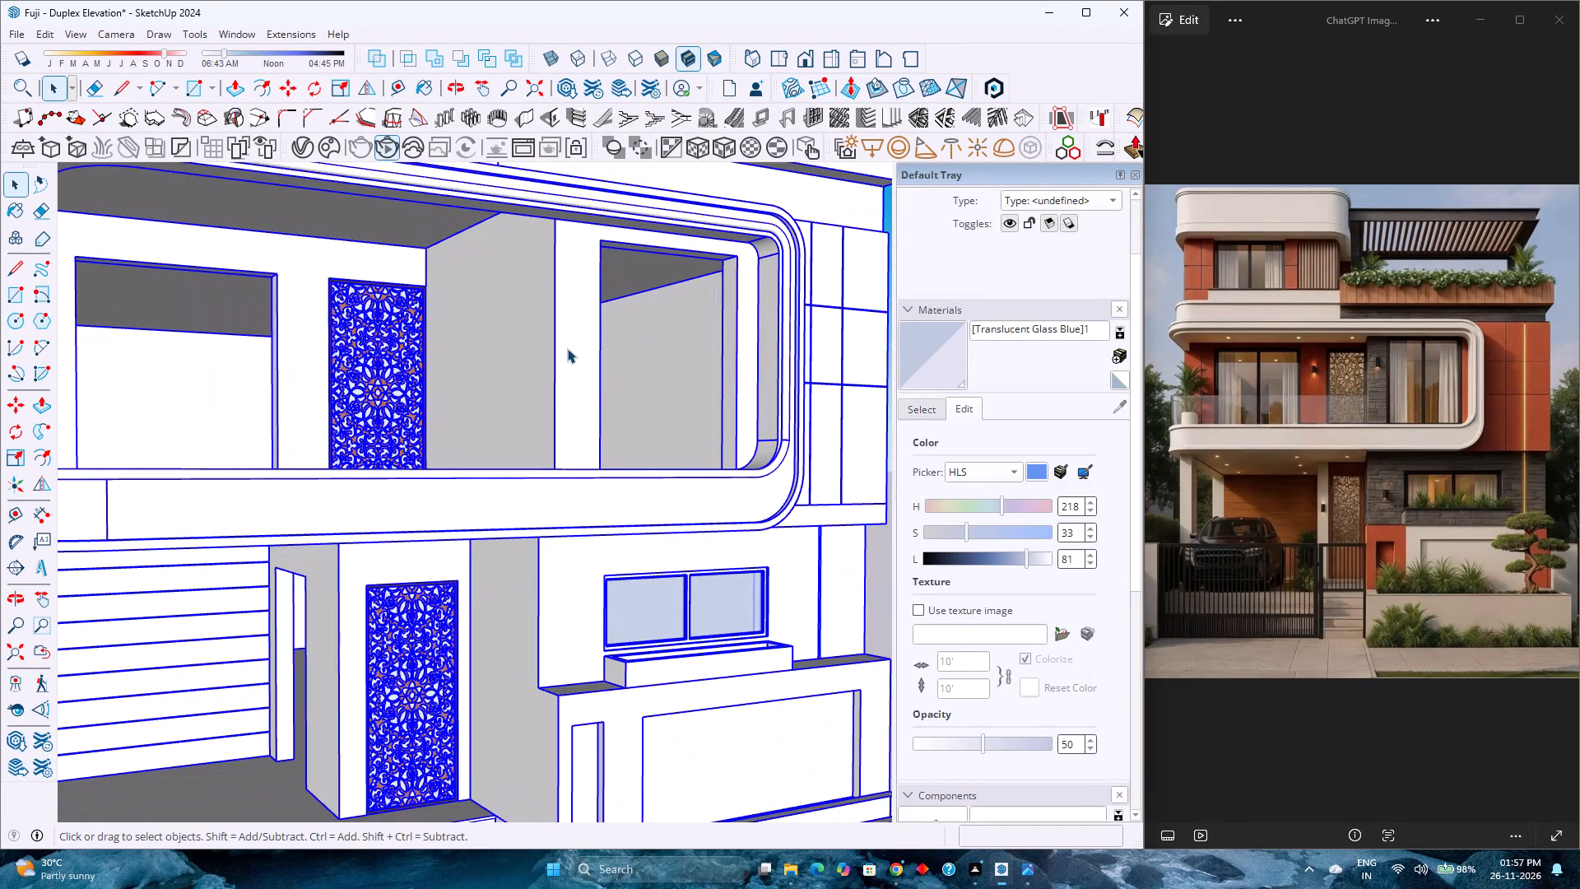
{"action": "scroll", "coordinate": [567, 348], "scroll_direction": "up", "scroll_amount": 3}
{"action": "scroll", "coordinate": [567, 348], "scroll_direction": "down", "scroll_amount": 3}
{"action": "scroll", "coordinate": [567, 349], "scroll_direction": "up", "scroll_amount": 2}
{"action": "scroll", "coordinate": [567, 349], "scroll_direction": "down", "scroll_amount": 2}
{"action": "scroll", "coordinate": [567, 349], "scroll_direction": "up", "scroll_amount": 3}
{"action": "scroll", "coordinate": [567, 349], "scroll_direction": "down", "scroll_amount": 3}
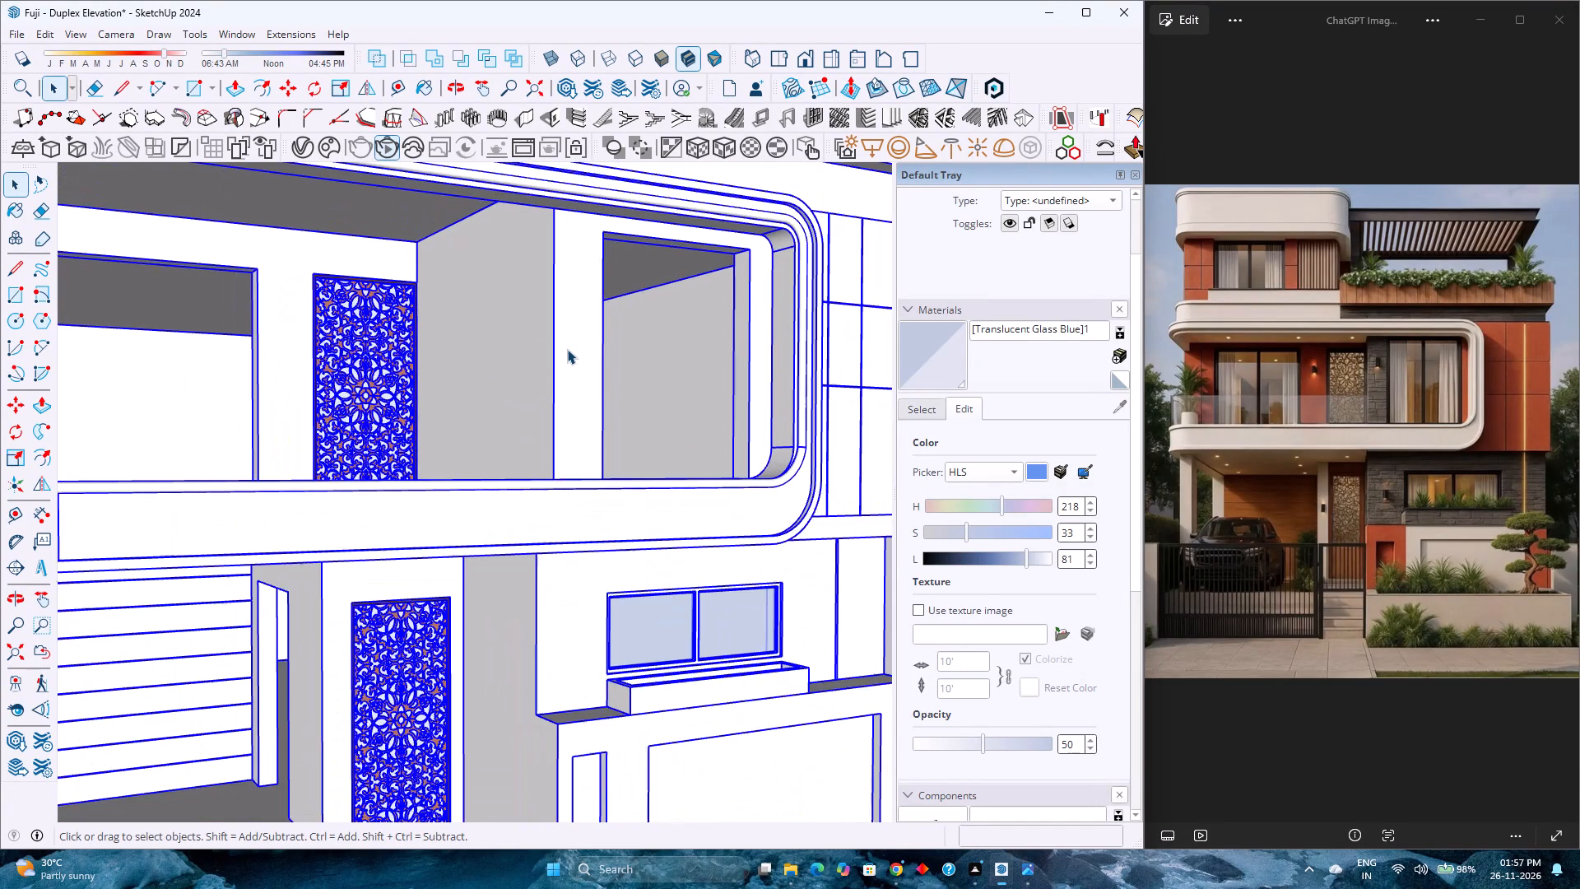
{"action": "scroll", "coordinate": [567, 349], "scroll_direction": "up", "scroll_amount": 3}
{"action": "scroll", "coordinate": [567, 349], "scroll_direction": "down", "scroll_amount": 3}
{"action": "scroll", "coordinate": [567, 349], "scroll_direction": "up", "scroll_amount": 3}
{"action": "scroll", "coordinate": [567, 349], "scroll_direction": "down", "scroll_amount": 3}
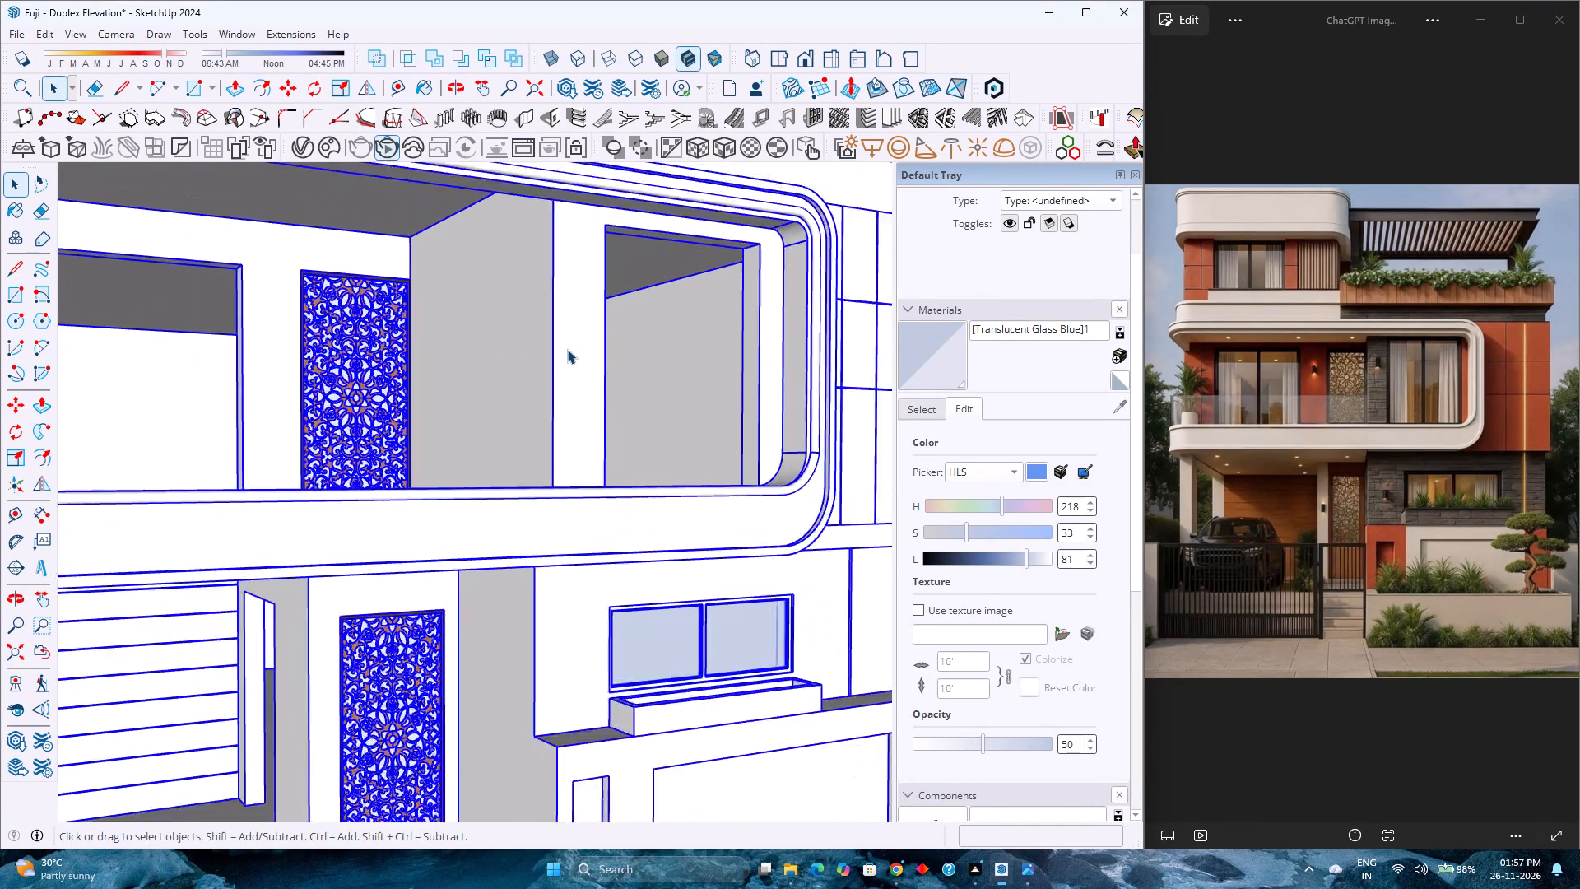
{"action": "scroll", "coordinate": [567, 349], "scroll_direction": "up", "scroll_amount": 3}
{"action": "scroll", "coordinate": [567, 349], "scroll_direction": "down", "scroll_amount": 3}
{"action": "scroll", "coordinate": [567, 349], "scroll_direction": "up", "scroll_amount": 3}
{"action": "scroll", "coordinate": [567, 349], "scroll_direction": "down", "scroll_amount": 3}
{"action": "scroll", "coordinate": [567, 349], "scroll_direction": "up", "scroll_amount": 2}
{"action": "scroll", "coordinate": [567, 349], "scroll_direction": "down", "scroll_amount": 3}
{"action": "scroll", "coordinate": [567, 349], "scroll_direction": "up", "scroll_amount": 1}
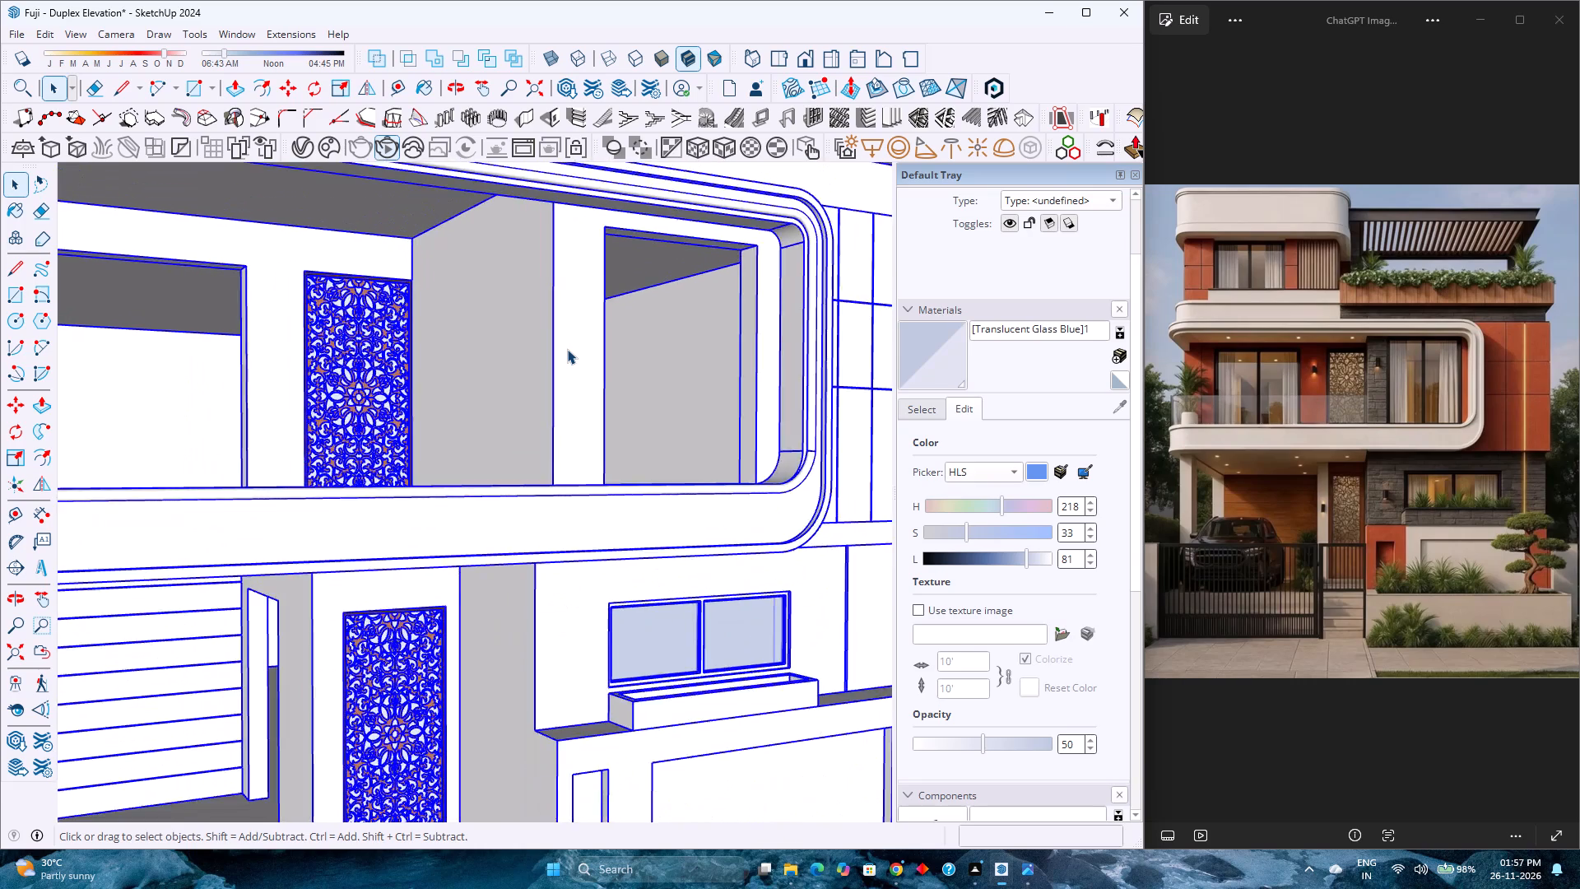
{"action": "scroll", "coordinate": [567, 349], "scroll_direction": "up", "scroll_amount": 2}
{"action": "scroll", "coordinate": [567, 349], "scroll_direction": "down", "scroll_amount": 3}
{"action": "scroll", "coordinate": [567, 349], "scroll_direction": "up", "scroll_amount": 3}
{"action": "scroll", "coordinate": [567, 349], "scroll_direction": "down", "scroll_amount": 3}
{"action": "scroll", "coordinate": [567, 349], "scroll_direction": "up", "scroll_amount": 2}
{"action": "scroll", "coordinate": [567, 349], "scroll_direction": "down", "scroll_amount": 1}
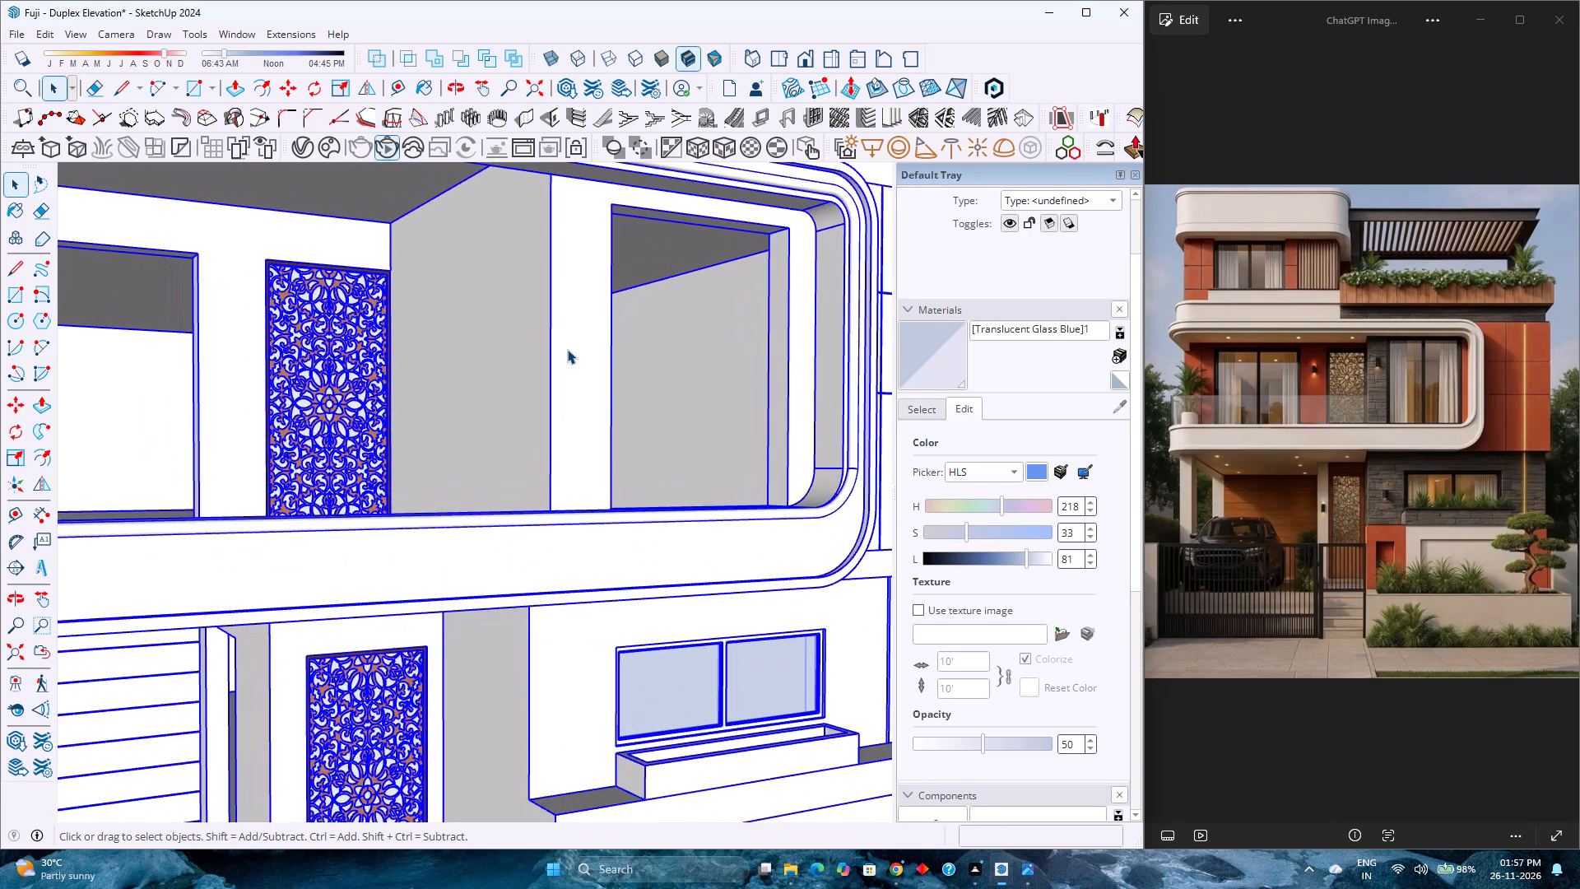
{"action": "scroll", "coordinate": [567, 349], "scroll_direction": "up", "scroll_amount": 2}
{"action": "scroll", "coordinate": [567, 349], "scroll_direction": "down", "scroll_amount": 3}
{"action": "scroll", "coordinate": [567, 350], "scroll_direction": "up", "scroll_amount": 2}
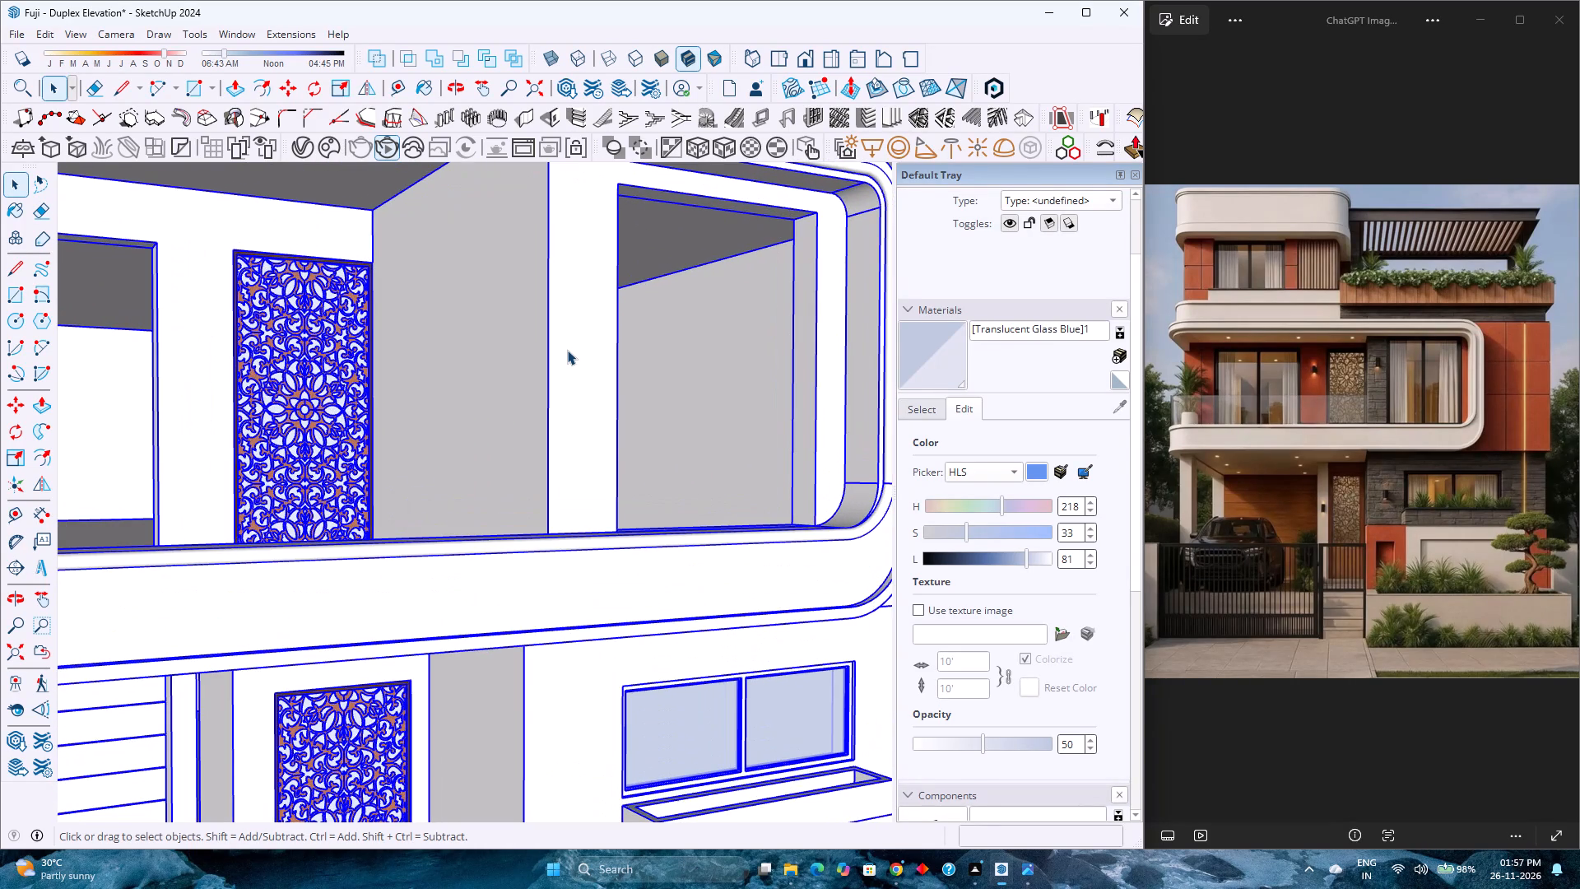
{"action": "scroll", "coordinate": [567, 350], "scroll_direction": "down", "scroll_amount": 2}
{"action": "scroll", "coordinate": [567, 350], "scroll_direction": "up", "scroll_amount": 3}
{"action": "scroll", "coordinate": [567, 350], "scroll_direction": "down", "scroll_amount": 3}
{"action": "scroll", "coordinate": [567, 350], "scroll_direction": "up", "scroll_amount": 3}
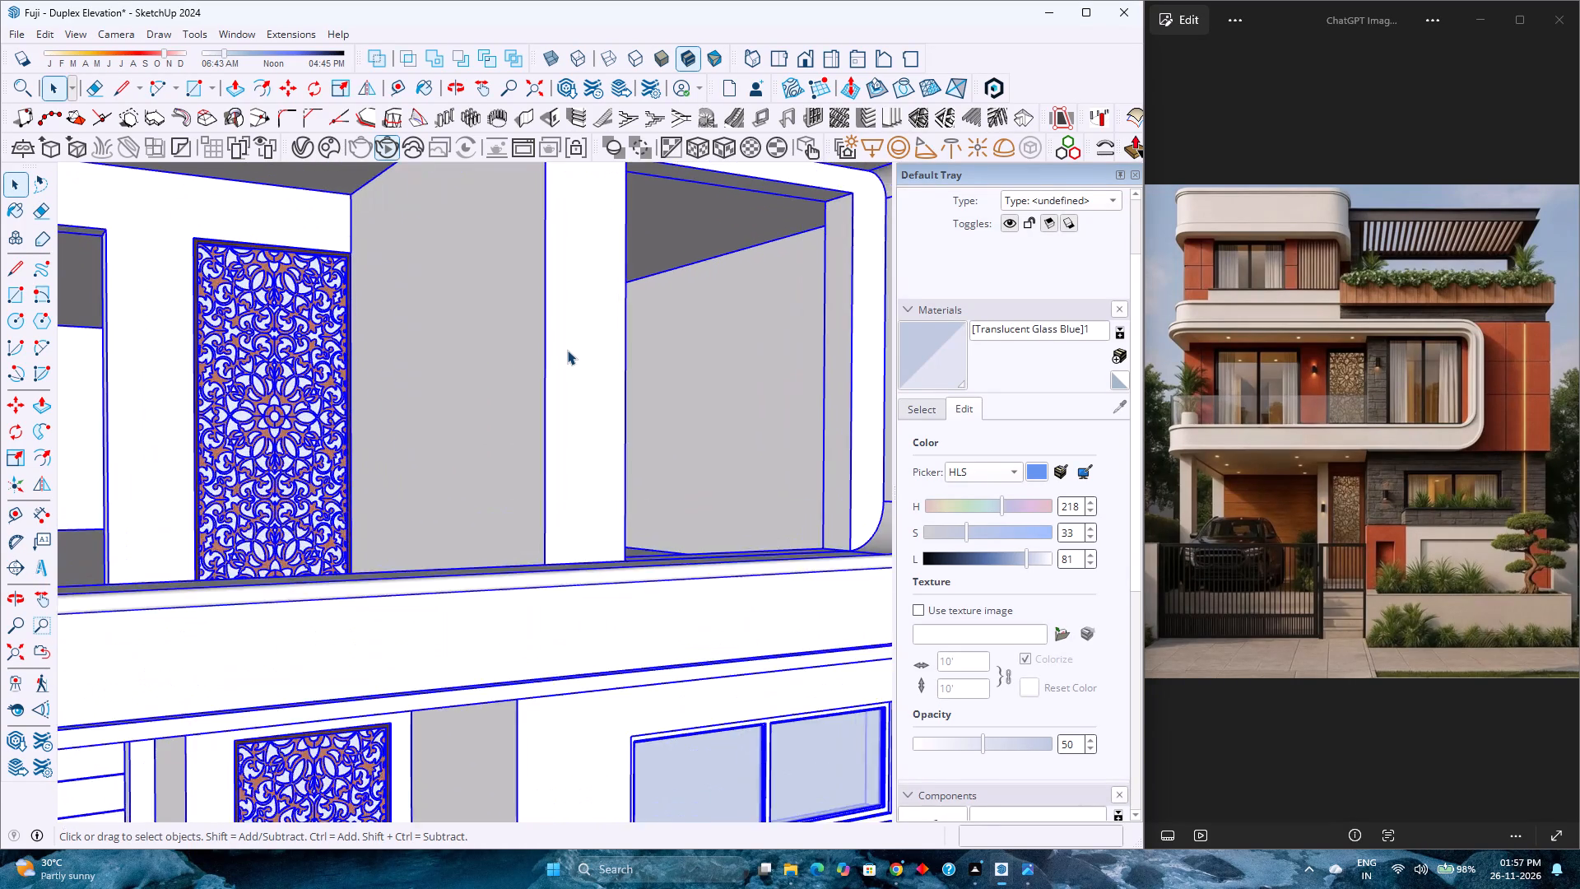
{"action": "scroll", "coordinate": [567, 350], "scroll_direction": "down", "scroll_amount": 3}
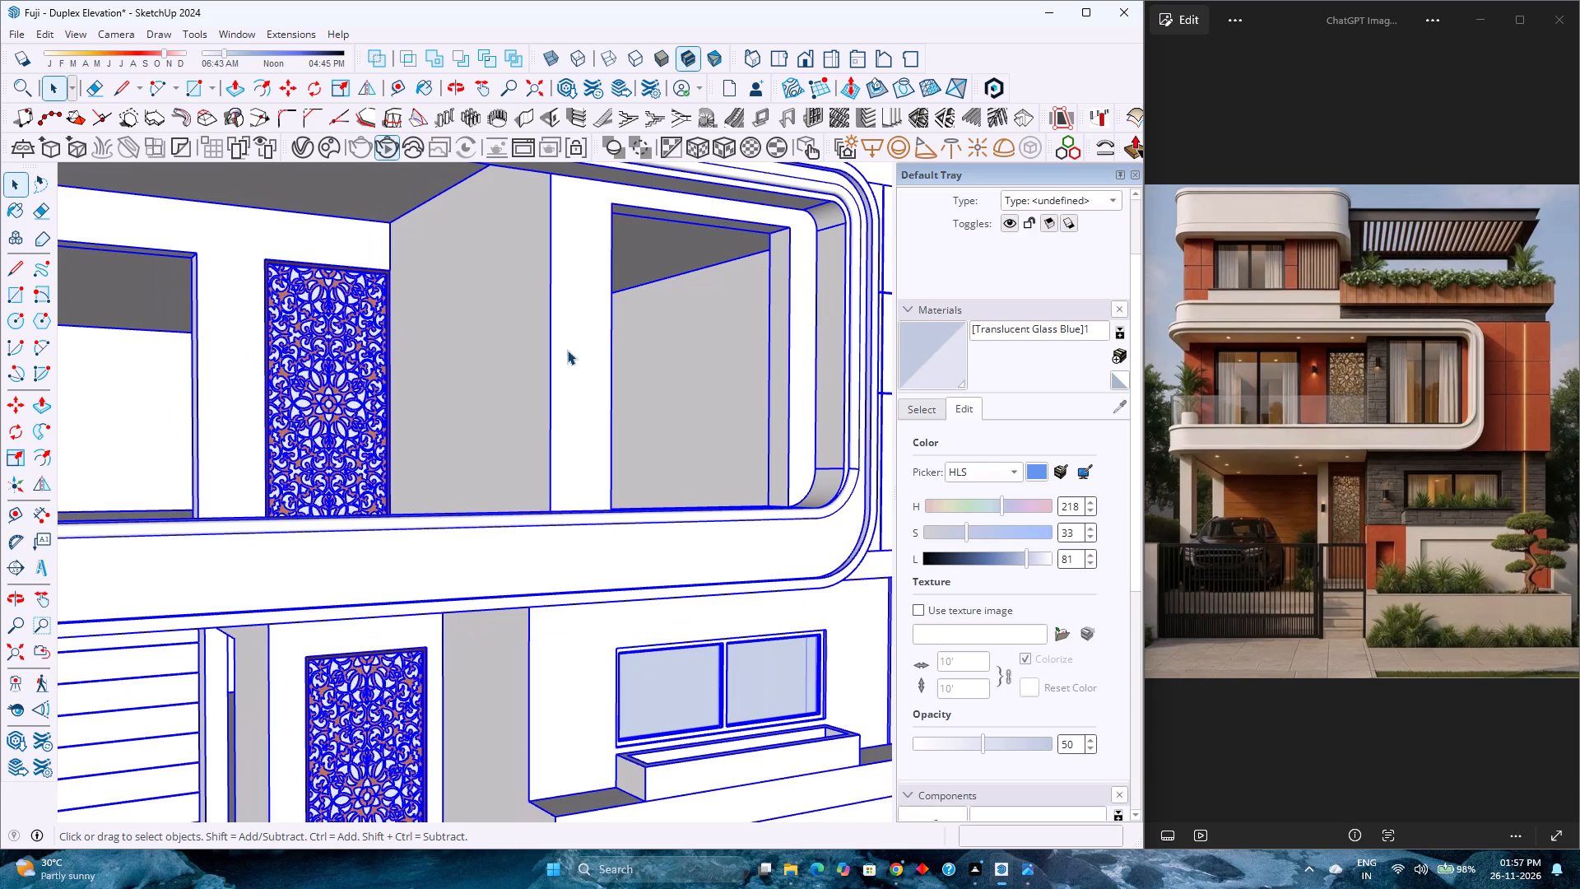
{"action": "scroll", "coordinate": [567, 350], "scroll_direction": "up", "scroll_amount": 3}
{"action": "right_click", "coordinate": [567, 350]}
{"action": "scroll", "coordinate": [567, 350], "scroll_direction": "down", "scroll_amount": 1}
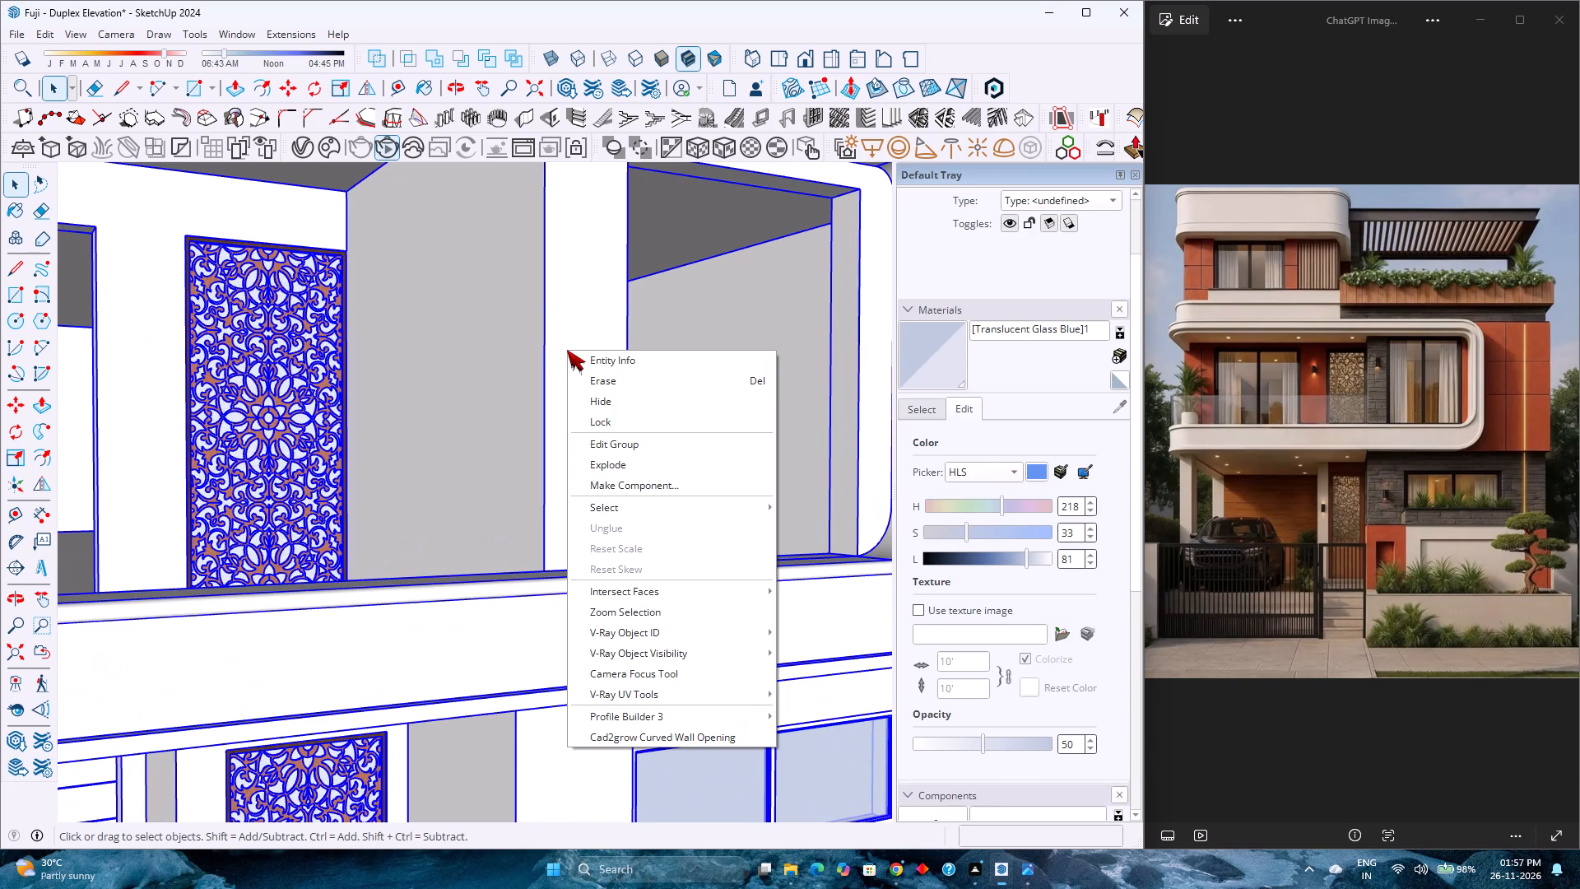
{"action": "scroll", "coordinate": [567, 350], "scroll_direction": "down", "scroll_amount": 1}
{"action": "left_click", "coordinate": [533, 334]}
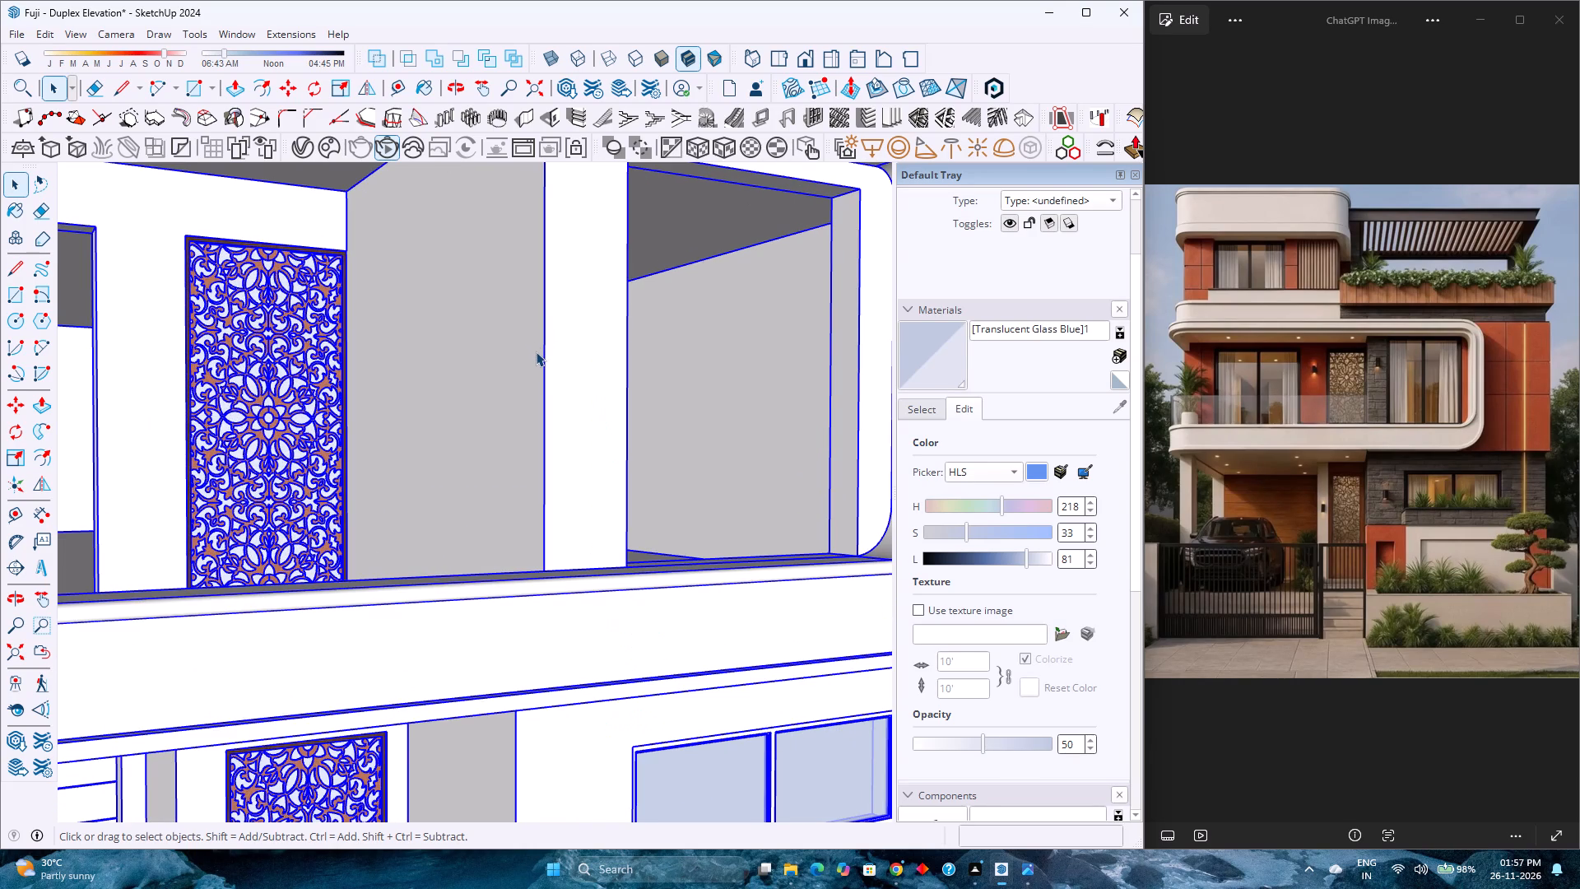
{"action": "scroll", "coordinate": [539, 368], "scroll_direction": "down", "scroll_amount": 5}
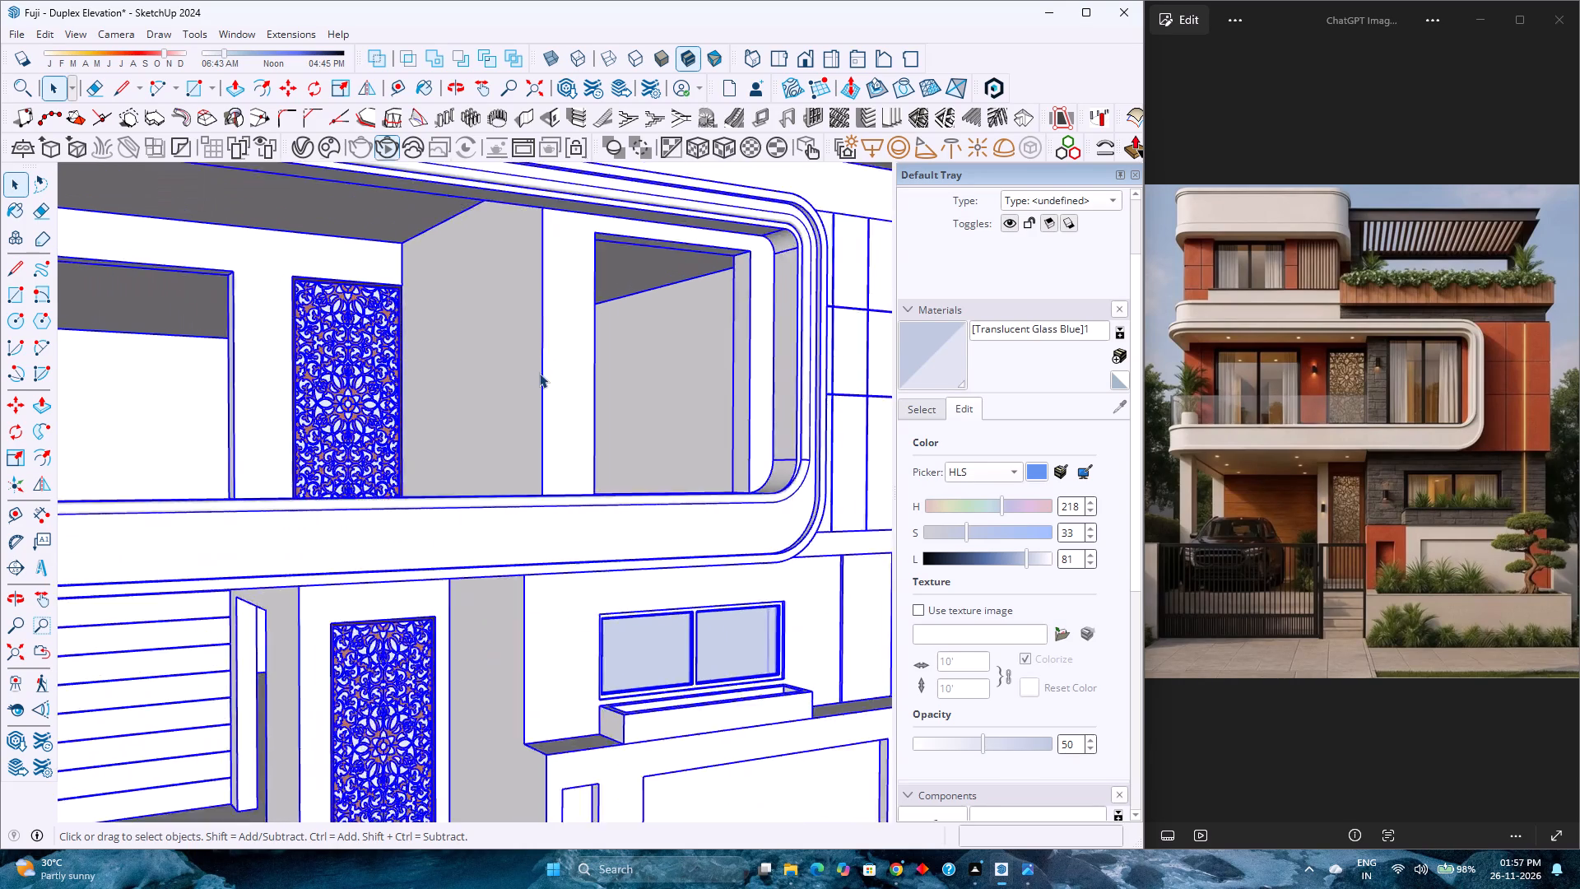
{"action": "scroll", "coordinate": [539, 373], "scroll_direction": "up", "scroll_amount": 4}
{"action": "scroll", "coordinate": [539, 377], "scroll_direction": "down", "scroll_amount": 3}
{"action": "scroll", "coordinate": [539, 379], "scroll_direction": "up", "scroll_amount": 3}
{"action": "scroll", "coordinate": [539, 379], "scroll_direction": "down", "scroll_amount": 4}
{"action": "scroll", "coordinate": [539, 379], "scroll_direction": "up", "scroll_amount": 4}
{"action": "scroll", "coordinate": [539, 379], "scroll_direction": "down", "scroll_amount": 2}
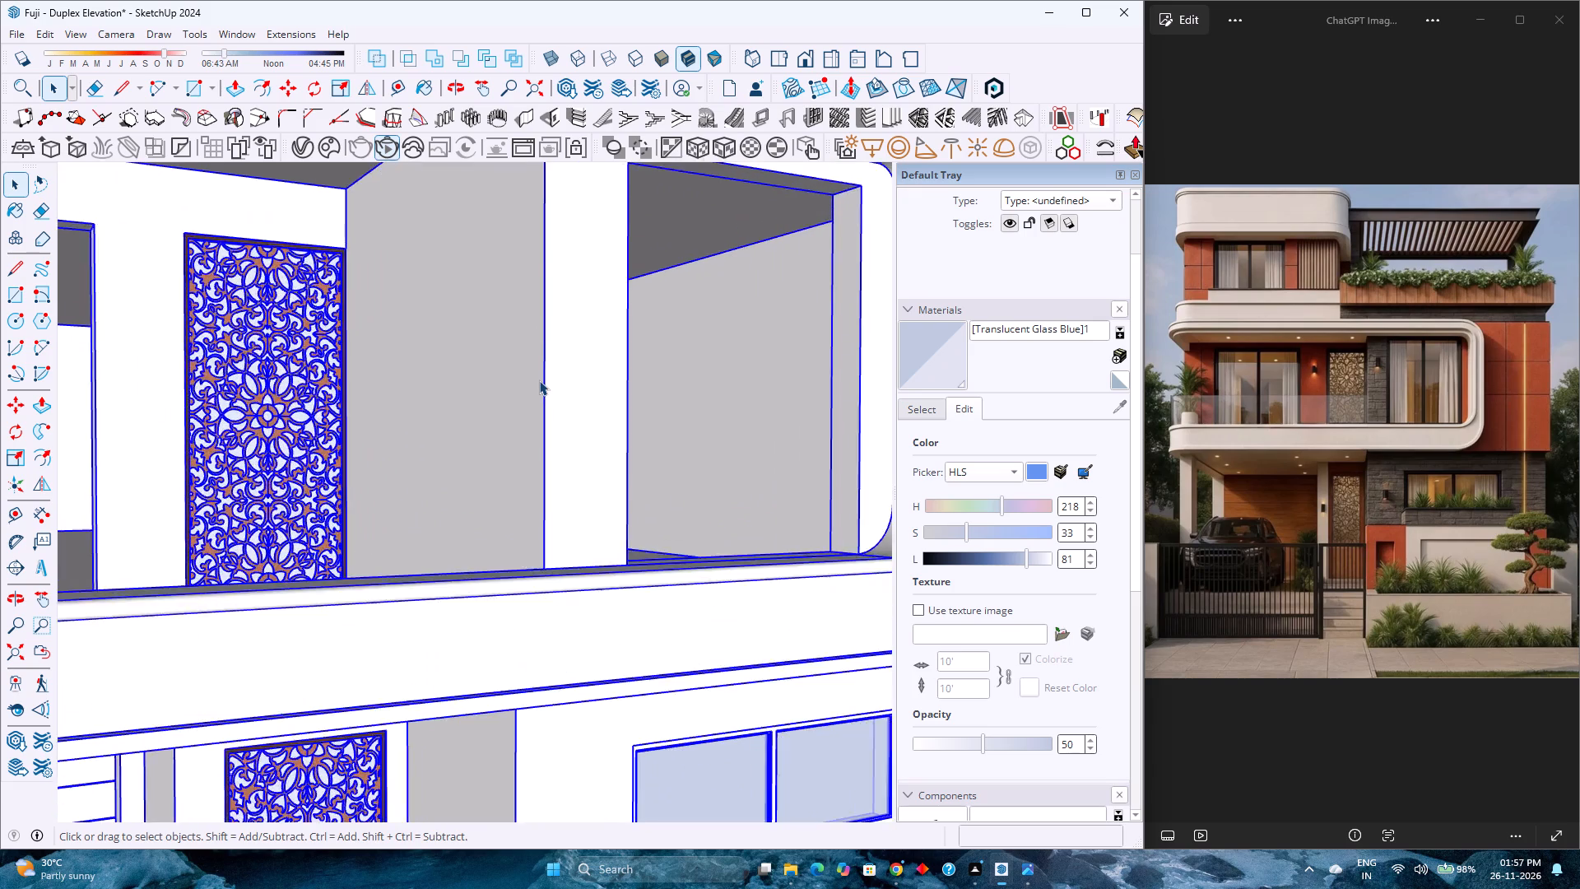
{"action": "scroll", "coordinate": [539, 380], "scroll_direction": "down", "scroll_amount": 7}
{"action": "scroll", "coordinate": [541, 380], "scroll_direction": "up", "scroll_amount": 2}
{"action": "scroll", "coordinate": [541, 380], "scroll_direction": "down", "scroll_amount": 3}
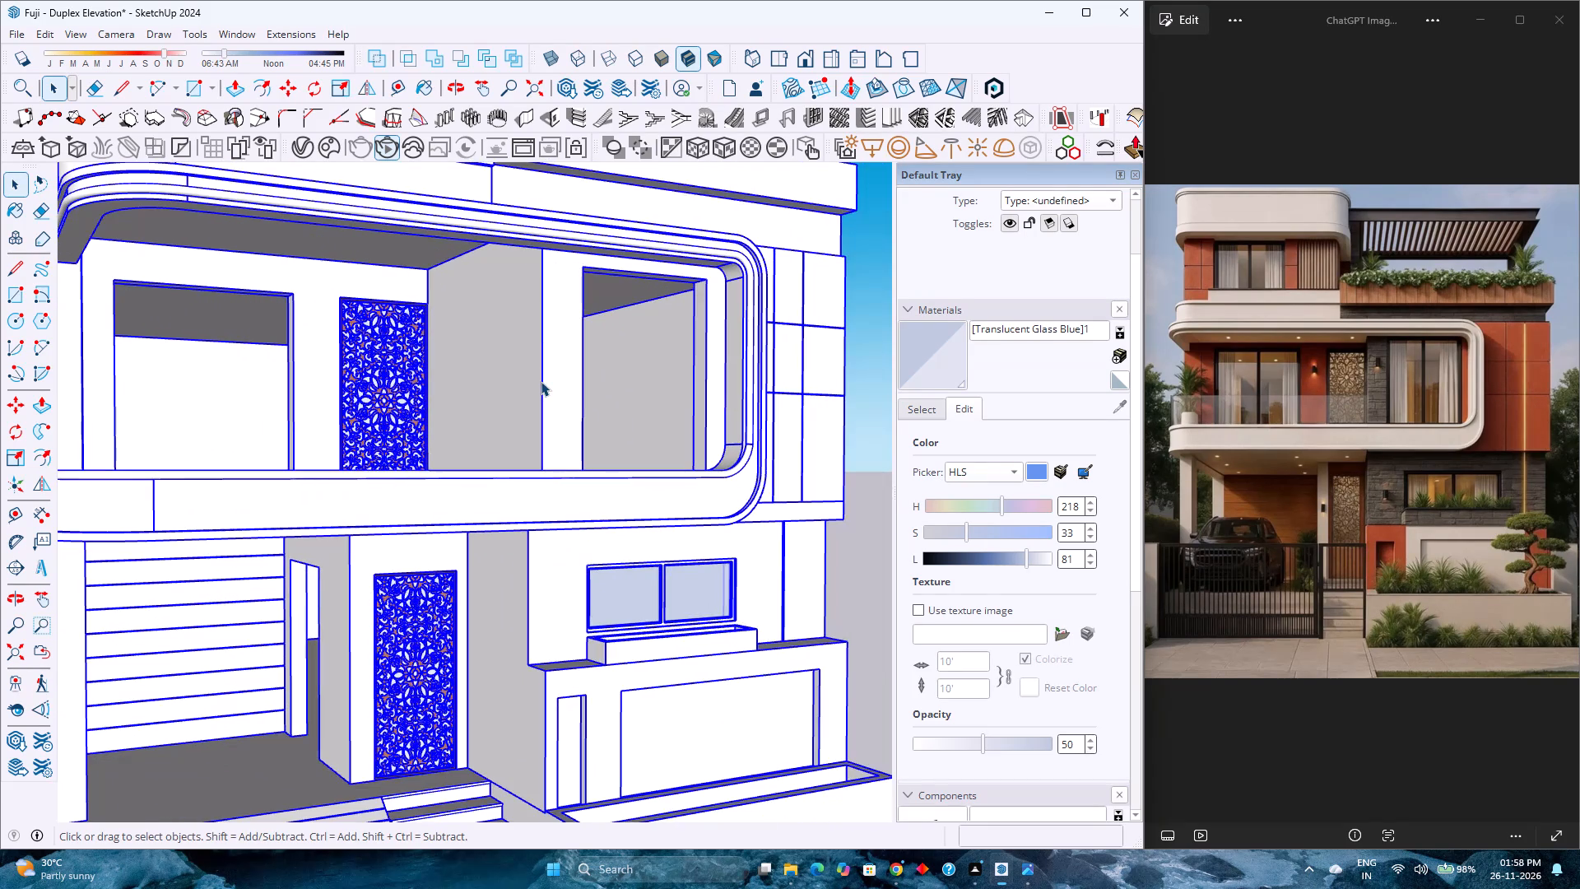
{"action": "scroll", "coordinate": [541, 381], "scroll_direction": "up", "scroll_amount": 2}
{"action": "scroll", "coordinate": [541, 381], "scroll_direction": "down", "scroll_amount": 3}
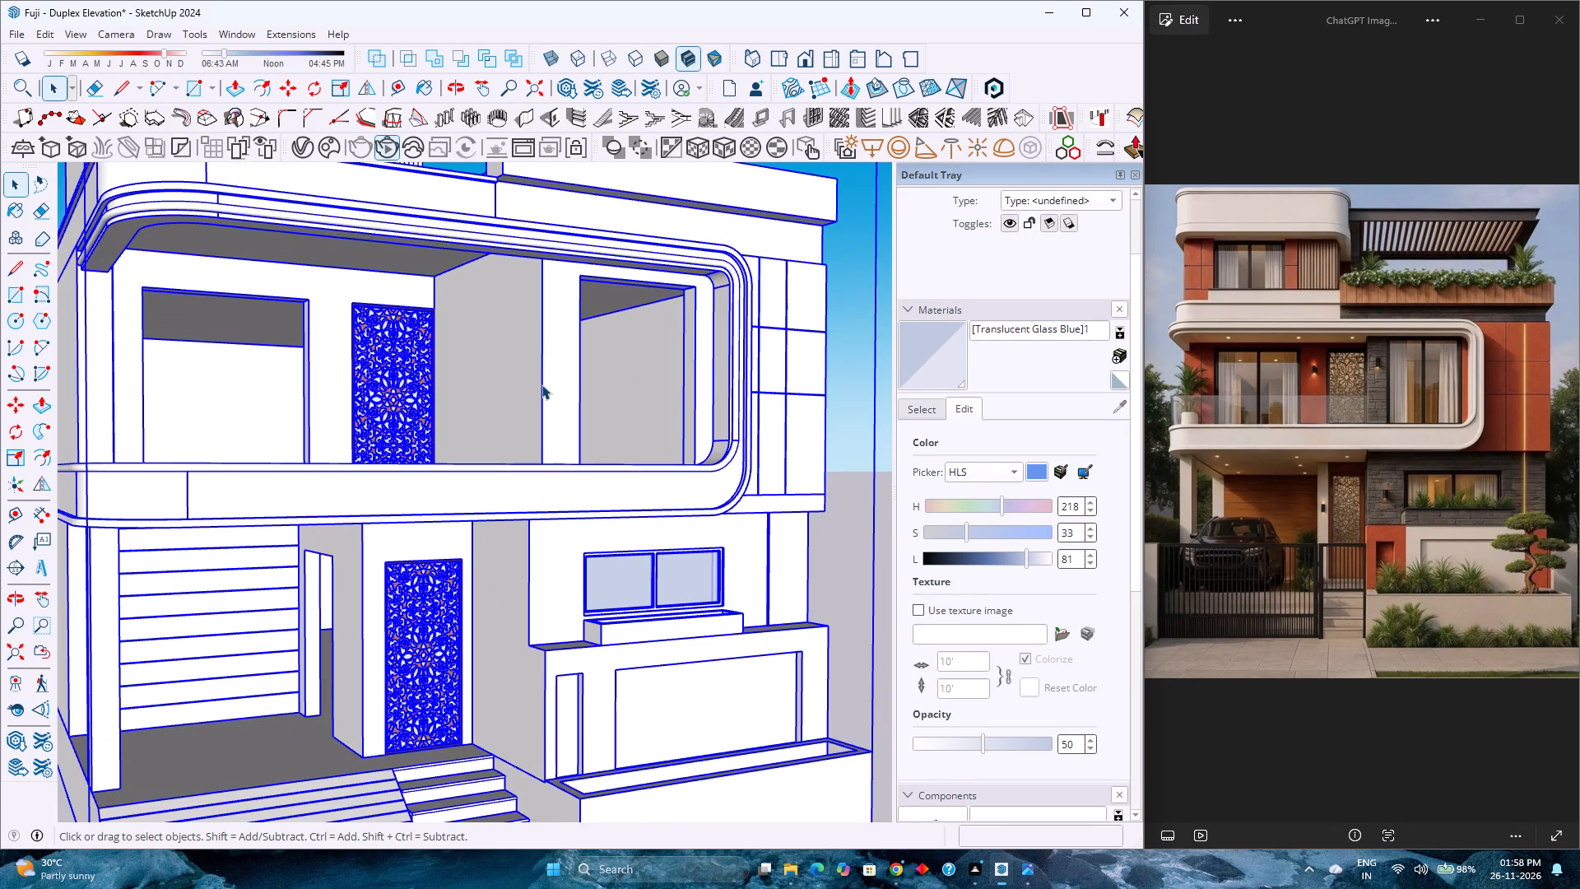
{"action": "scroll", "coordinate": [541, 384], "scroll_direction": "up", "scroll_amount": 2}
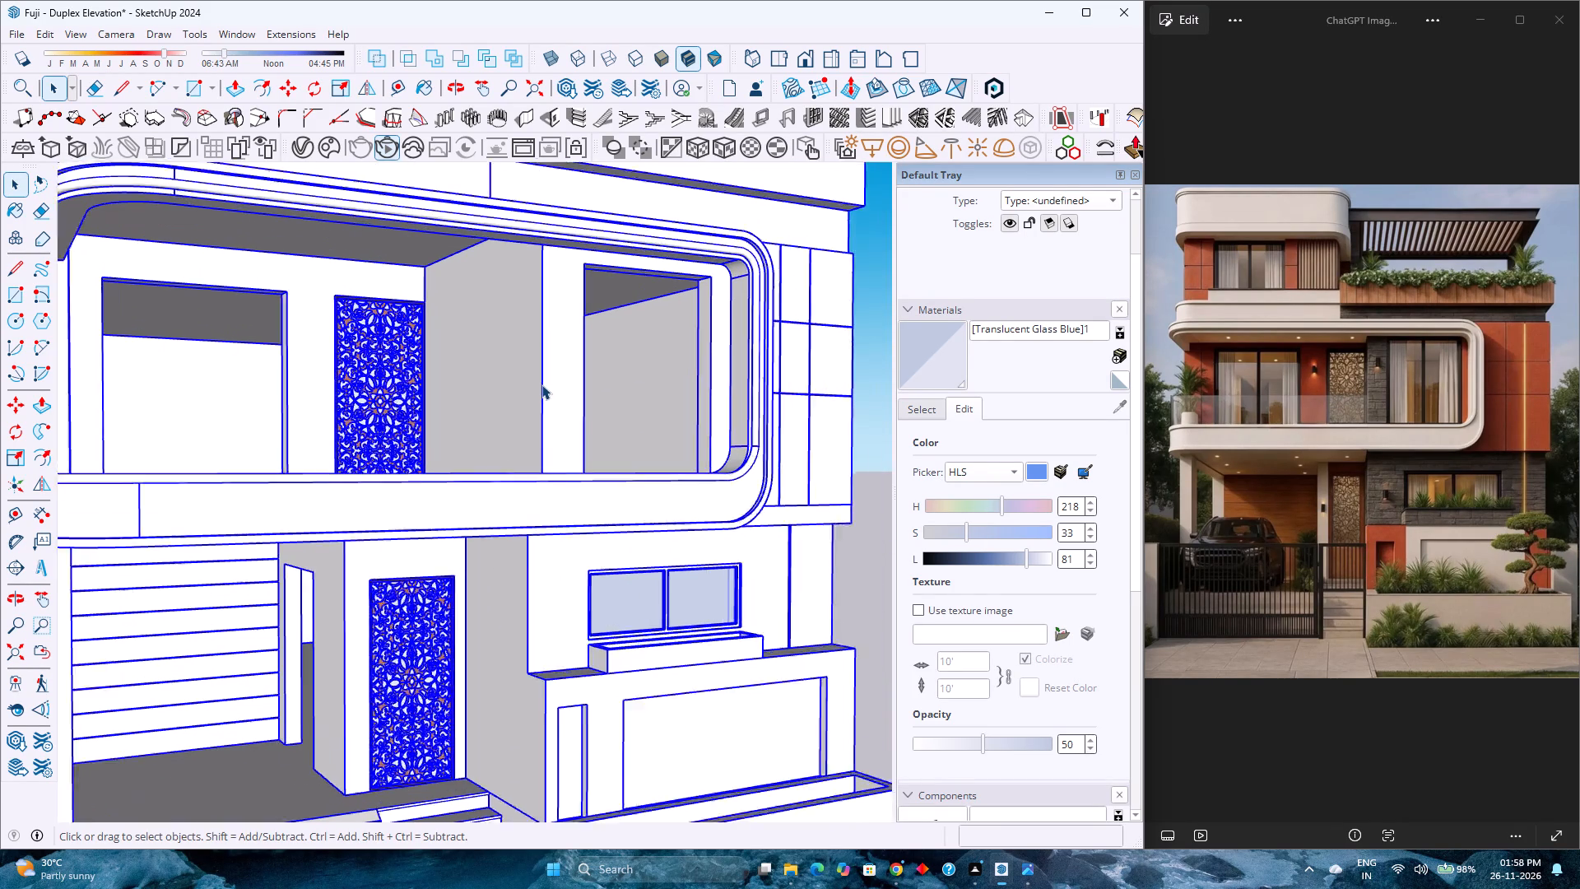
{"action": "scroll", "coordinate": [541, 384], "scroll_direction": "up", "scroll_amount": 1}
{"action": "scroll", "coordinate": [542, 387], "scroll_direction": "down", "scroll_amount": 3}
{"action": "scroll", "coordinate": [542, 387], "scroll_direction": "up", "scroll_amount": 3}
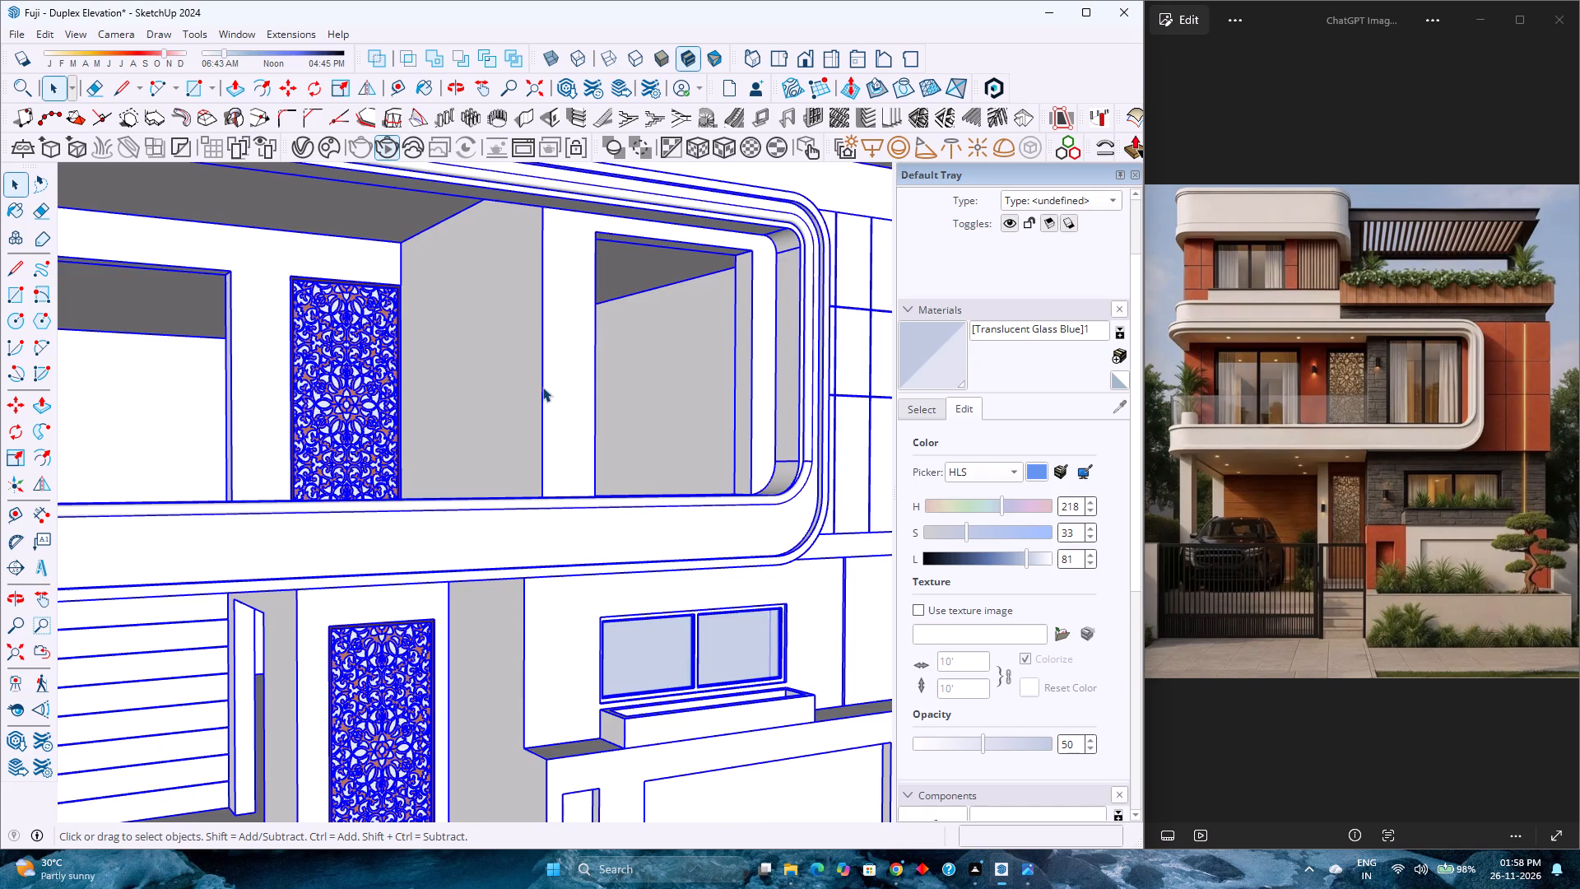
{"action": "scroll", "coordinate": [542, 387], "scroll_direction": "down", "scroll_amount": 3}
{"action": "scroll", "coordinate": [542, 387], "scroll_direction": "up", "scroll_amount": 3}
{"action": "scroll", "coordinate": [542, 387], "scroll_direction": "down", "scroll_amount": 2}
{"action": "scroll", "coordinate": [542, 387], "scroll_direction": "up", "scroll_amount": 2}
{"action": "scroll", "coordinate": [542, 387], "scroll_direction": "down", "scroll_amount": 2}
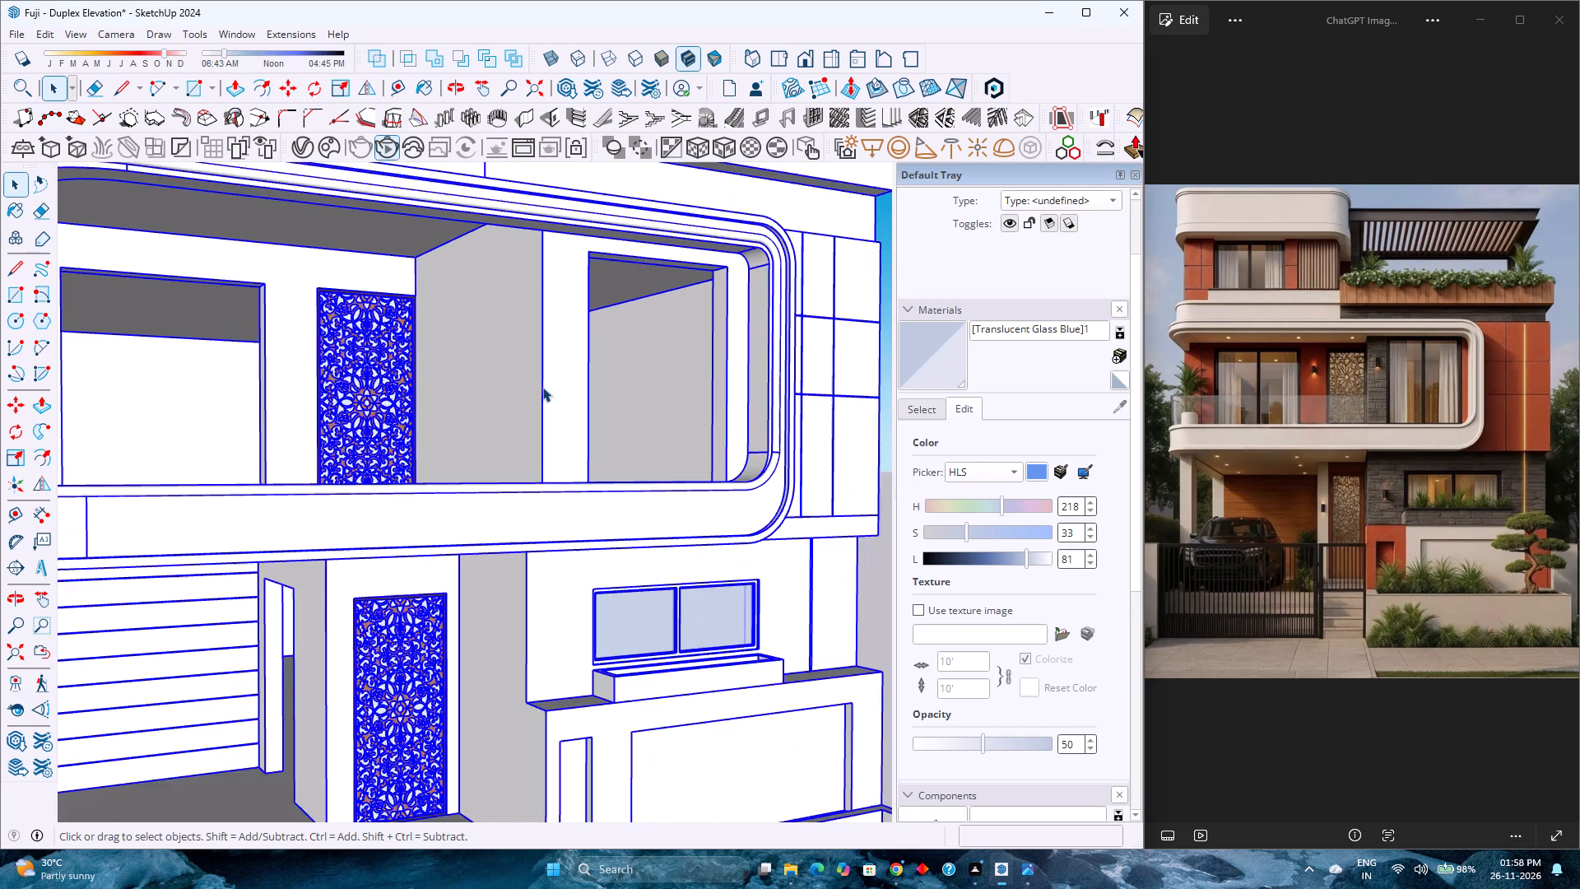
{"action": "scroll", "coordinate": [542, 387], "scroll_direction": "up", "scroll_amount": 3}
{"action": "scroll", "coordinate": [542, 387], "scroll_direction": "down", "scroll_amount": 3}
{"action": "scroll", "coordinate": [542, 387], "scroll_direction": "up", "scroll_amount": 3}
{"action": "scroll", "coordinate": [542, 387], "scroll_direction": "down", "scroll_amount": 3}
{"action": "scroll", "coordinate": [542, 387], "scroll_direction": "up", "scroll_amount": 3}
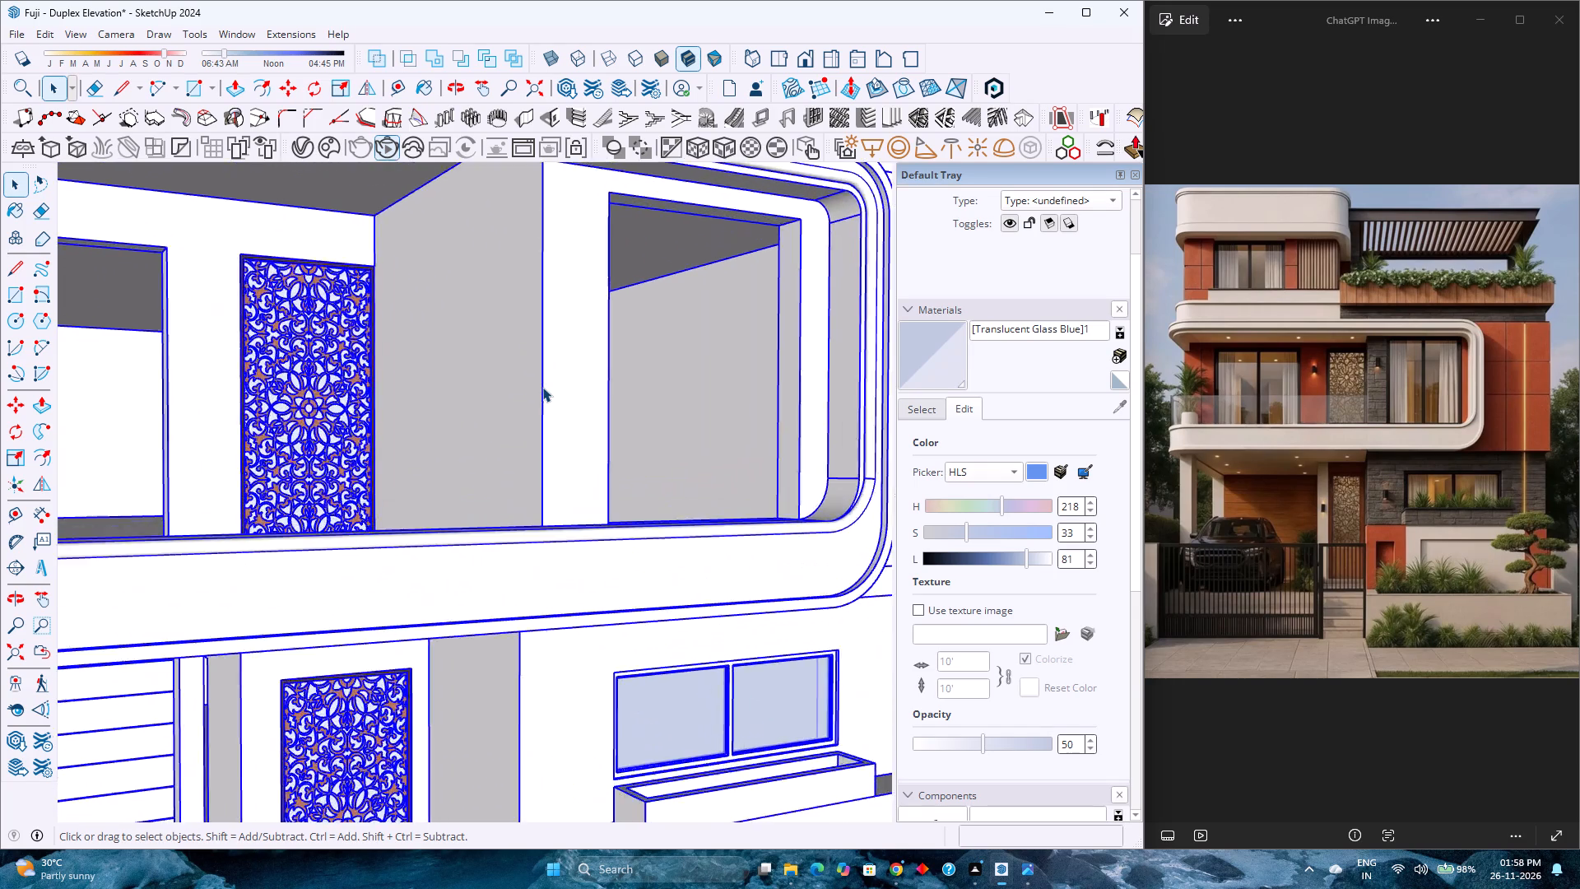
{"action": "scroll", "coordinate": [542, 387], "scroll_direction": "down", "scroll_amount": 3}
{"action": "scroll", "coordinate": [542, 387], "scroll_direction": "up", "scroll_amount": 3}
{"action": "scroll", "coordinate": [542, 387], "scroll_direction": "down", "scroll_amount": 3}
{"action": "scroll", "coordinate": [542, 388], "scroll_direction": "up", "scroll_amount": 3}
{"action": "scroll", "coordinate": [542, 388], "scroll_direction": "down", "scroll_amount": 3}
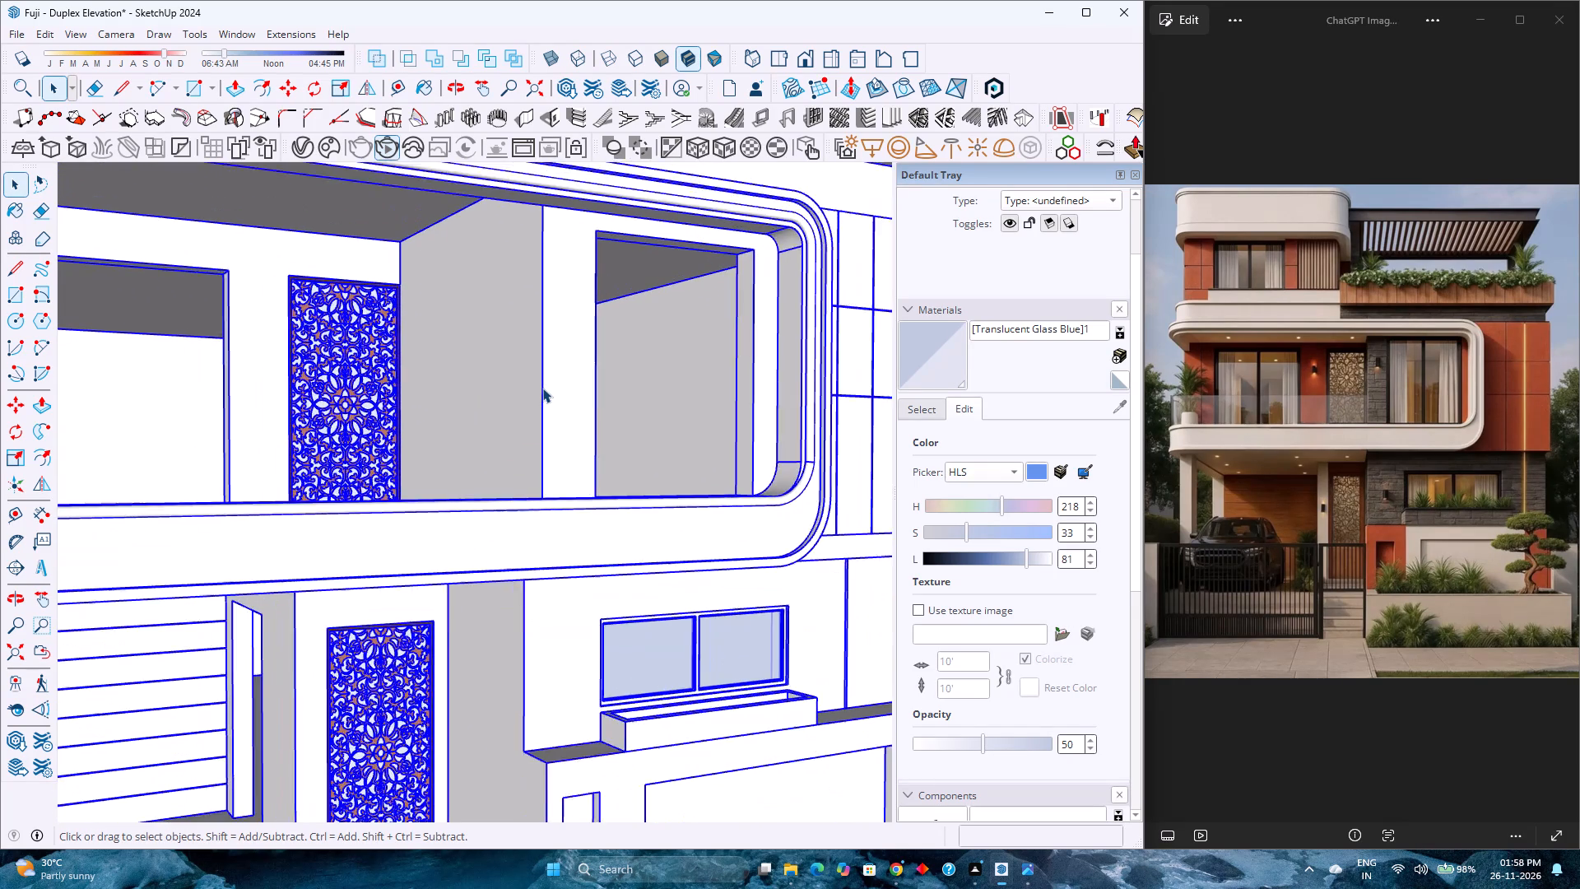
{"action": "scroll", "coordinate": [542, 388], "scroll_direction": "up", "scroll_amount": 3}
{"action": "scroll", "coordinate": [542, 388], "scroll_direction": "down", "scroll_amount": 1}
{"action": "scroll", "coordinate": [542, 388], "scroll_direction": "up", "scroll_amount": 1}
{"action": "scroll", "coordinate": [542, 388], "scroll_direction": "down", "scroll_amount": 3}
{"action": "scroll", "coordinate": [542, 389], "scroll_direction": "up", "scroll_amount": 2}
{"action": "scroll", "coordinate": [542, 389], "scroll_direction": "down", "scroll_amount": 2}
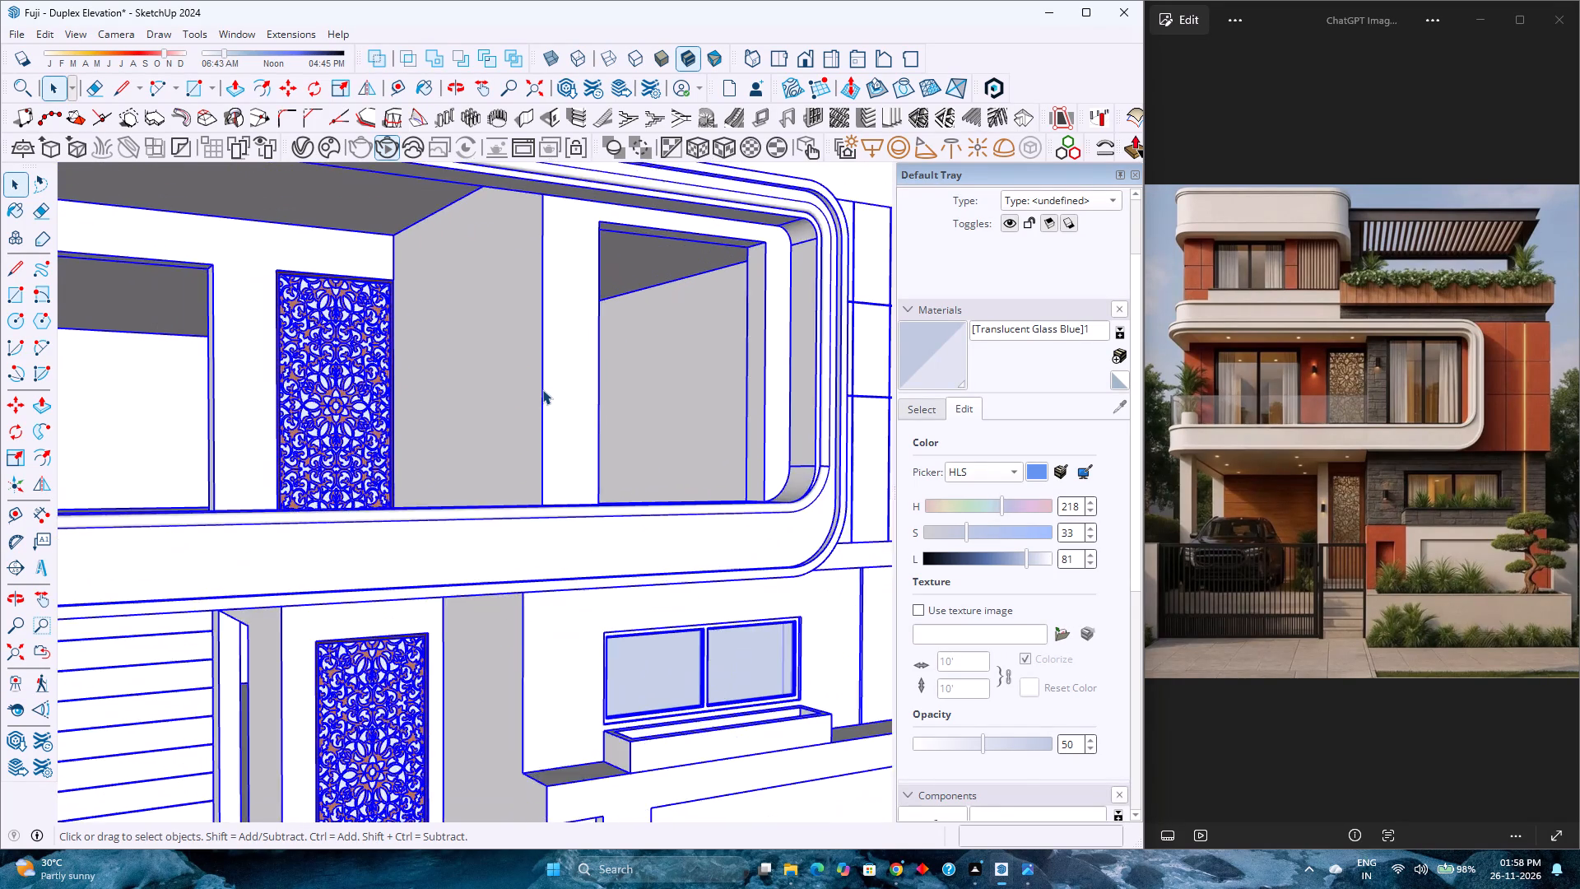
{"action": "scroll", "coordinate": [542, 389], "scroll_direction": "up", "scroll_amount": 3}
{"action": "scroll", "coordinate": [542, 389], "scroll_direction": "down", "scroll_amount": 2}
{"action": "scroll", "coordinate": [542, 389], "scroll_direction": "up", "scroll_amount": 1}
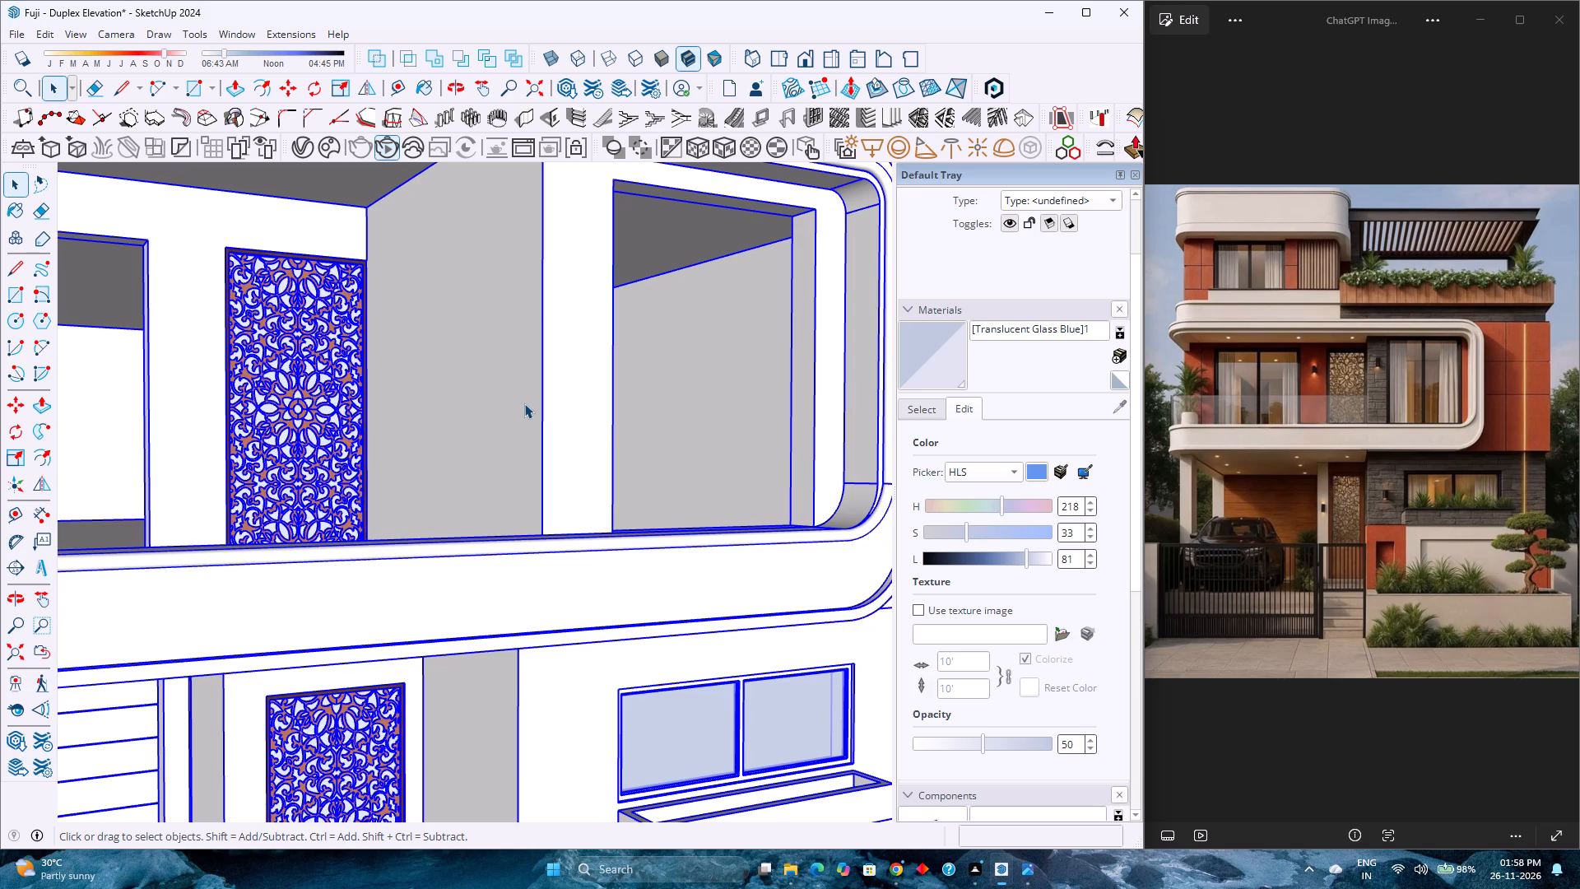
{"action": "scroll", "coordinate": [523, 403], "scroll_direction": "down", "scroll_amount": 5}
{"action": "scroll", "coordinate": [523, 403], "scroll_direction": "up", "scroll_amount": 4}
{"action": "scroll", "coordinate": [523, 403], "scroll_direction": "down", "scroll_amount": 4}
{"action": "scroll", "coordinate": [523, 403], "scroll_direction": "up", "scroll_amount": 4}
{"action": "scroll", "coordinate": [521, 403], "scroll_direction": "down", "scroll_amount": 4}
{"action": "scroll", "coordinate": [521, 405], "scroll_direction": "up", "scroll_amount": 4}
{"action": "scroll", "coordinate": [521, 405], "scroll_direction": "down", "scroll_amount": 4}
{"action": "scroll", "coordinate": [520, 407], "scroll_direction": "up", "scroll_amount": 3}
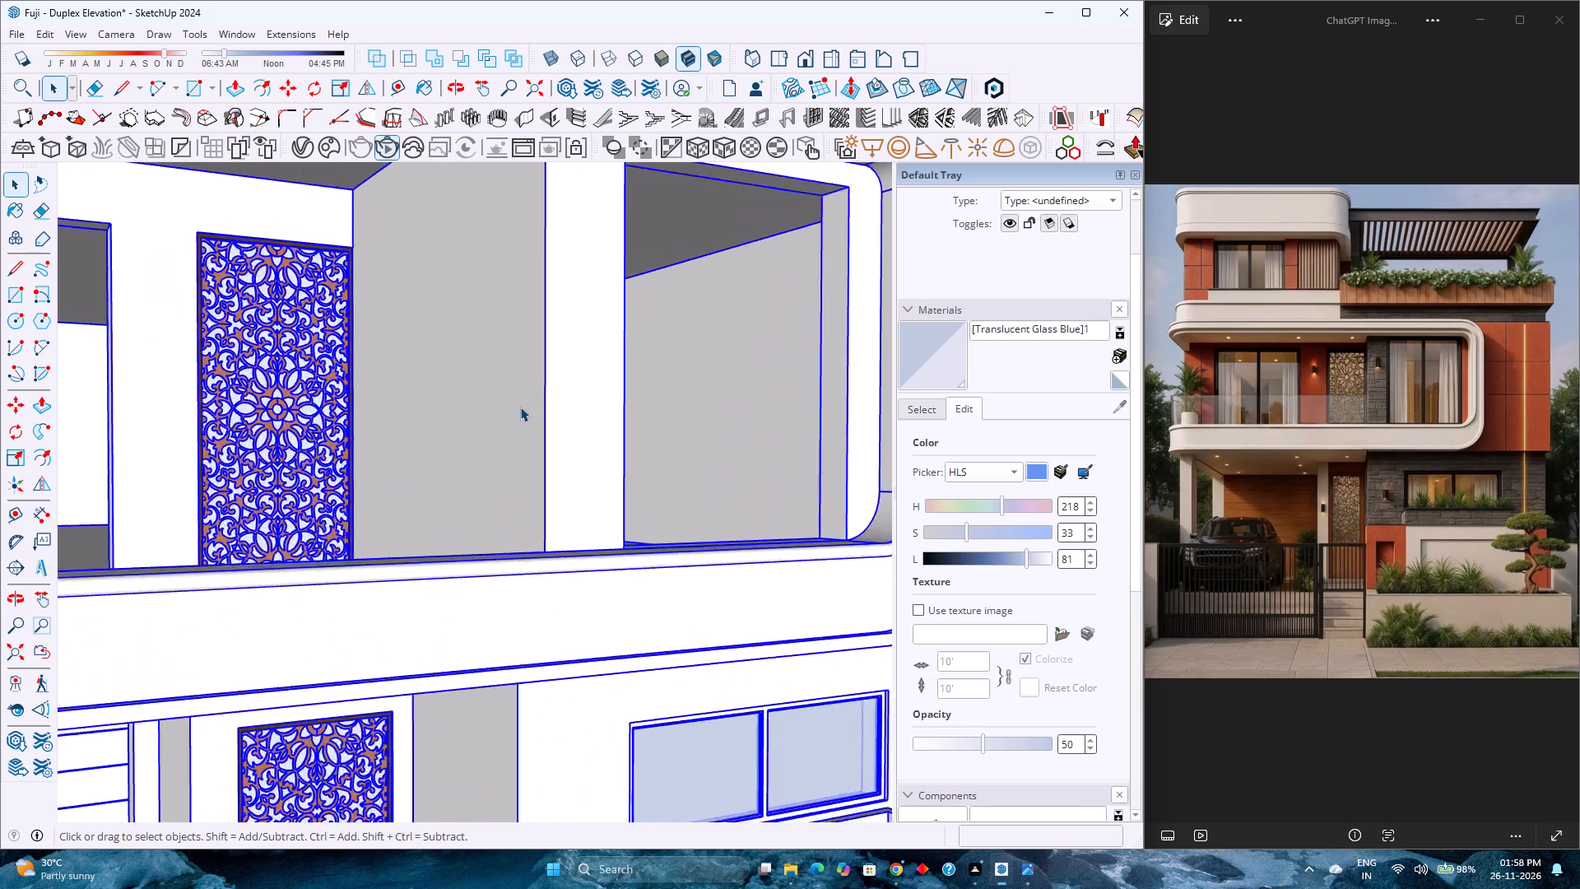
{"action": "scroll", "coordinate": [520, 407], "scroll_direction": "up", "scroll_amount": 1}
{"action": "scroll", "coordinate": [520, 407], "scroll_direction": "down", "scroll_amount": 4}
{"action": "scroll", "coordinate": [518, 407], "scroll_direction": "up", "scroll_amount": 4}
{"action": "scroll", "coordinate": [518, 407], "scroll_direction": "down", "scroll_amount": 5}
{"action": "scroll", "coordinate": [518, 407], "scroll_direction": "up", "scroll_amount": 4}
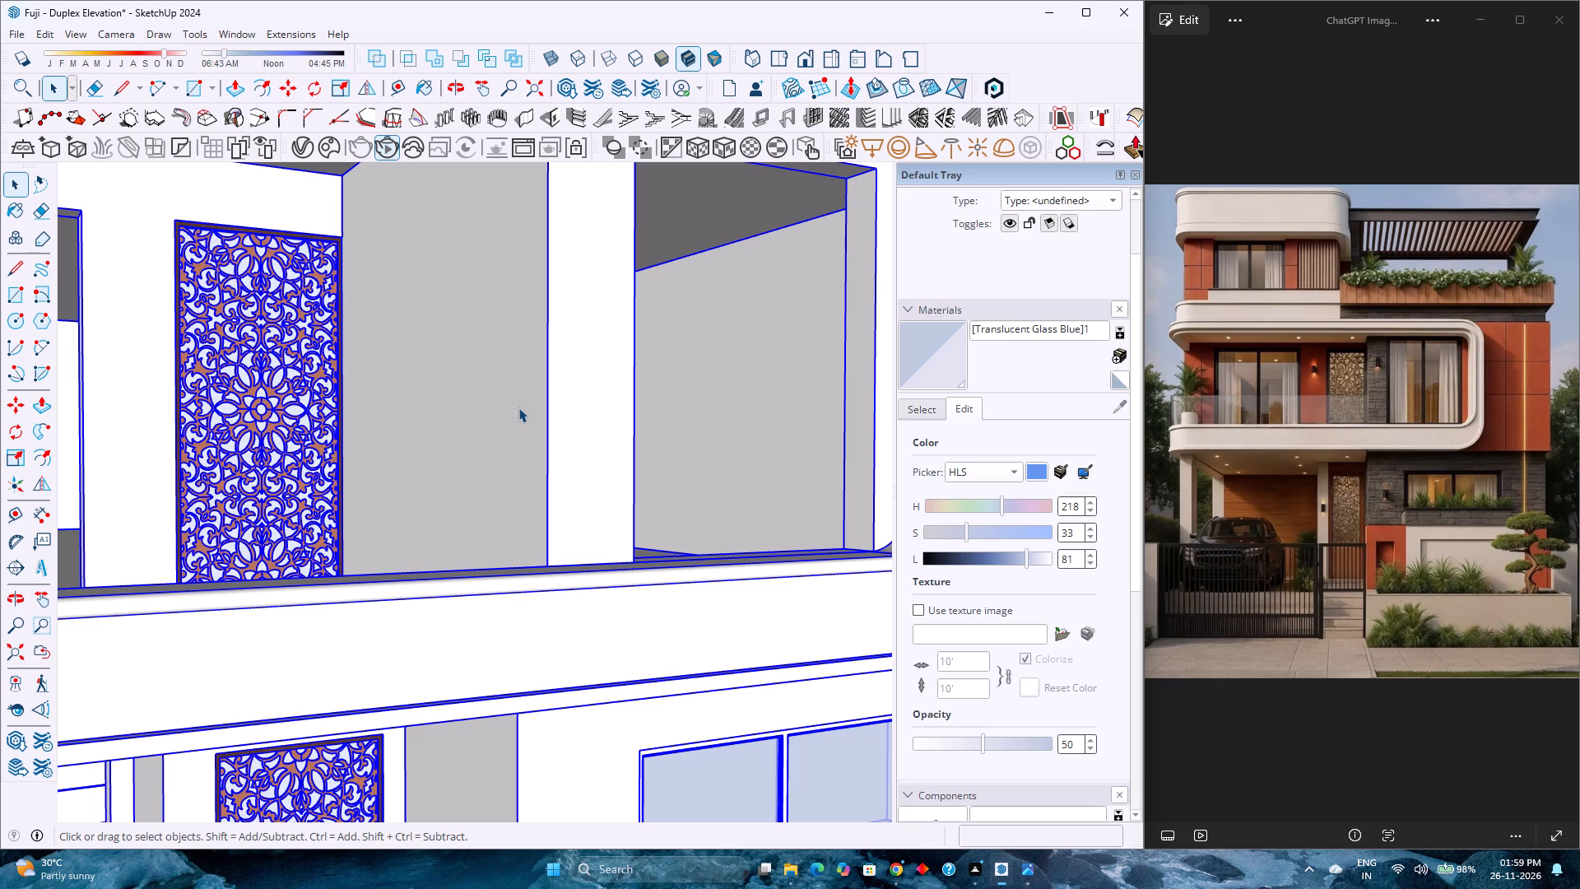
Examine the floral lattice screen on the first-floor balcony wall up close, including its pattern and frame edge.
{"action": "scroll", "coordinate": [313, 417], "scroll_direction": "up", "scroll_amount": 3}
{"action": "scroll", "coordinate": [313, 417], "scroll_direction": "down", "scroll_amount": 5}
{"action": "scroll", "coordinate": [313, 417], "scroll_direction": "up", "scroll_amount": 5}
{"action": "scroll", "coordinate": [313, 417], "scroll_direction": "down", "scroll_amount": 5}
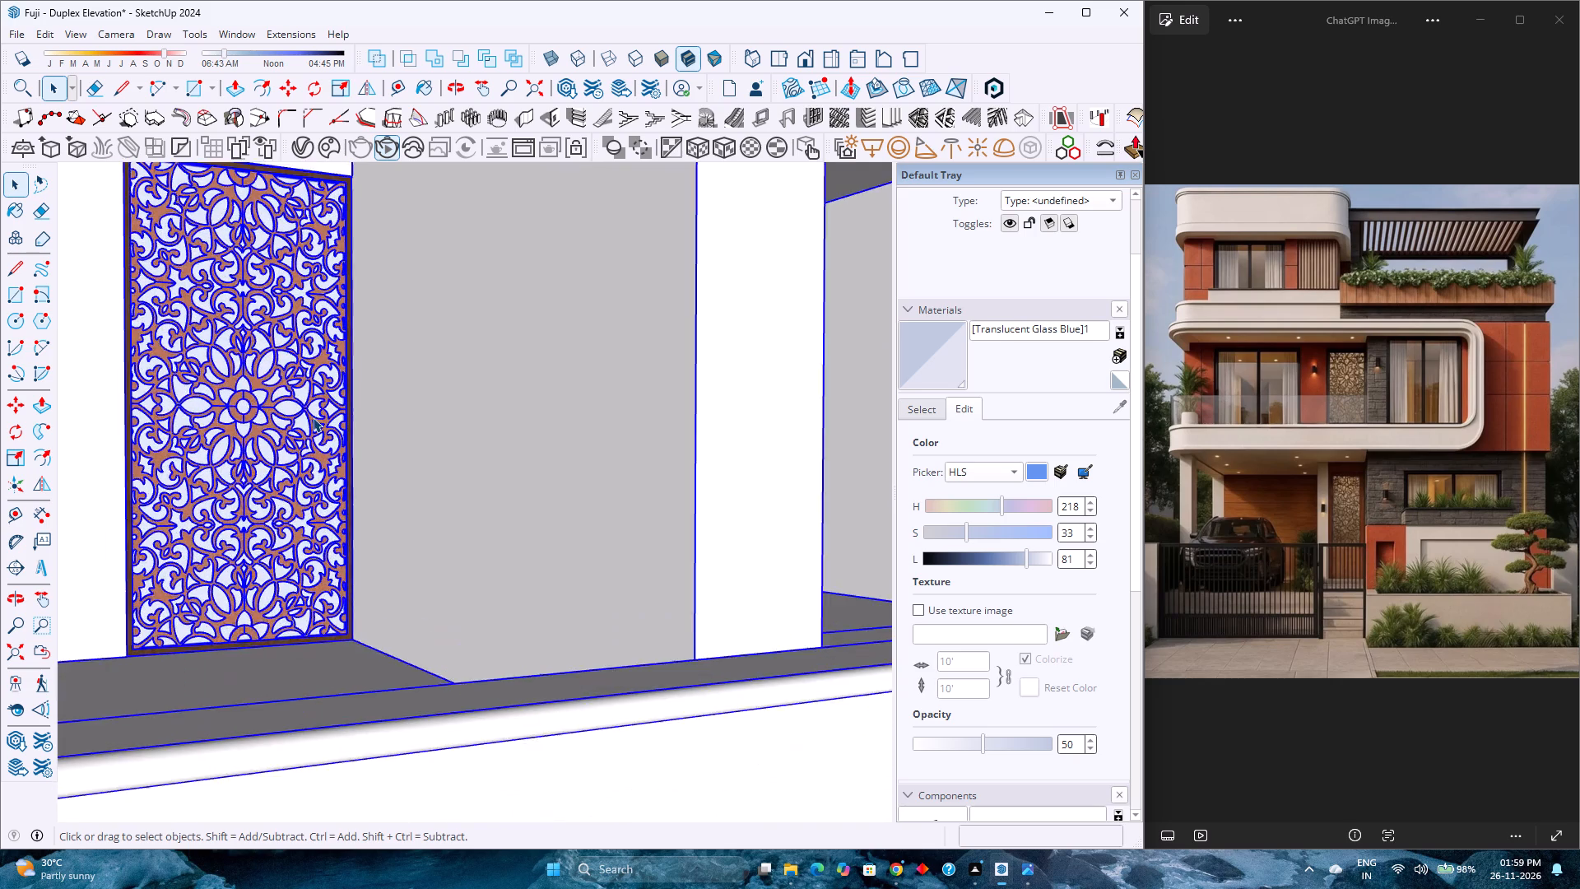
{"action": "scroll", "coordinate": [313, 417], "scroll_direction": "up", "scroll_amount": 4}
{"action": "scroll", "coordinate": [313, 417], "scroll_direction": "down", "scroll_amount": 5}
{"action": "scroll", "coordinate": [313, 417], "scroll_direction": "up", "scroll_amount": 5}
{"action": "scroll", "coordinate": [313, 417], "scroll_direction": "down", "scroll_amount": 5}
{"action": "scroll", "coordinate": [312, 417], "scroll_direction": "up", "scroll_amount": 5}
{"action": "scroll", "coordinate": [312, 417], "scroll_direction": "down", "scroll_amount": 5}
{"action": "scroll", "coordinate": [309, 419], "scroll_direction": "up", "scroll_amount": 5}
{"action": "scroll", "coordinate": [308, 420], "scroll_direction": "down", "scroll_amount": 4}
{"action": "scroll", "coordinate": [306, 422], "scroll_direction": "up", "scroll_amount": 4}
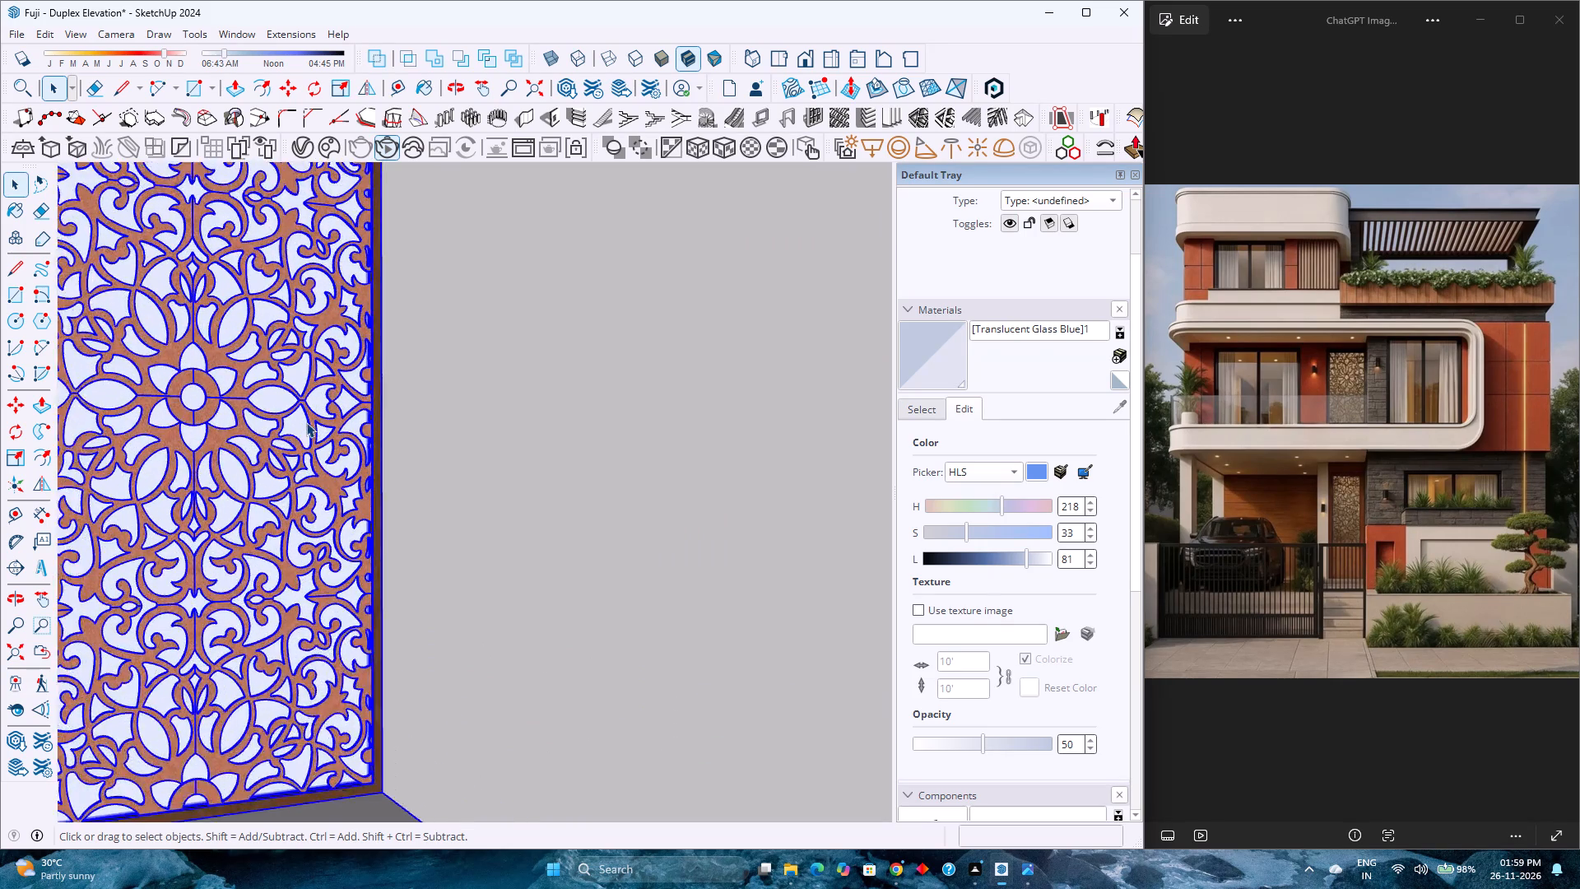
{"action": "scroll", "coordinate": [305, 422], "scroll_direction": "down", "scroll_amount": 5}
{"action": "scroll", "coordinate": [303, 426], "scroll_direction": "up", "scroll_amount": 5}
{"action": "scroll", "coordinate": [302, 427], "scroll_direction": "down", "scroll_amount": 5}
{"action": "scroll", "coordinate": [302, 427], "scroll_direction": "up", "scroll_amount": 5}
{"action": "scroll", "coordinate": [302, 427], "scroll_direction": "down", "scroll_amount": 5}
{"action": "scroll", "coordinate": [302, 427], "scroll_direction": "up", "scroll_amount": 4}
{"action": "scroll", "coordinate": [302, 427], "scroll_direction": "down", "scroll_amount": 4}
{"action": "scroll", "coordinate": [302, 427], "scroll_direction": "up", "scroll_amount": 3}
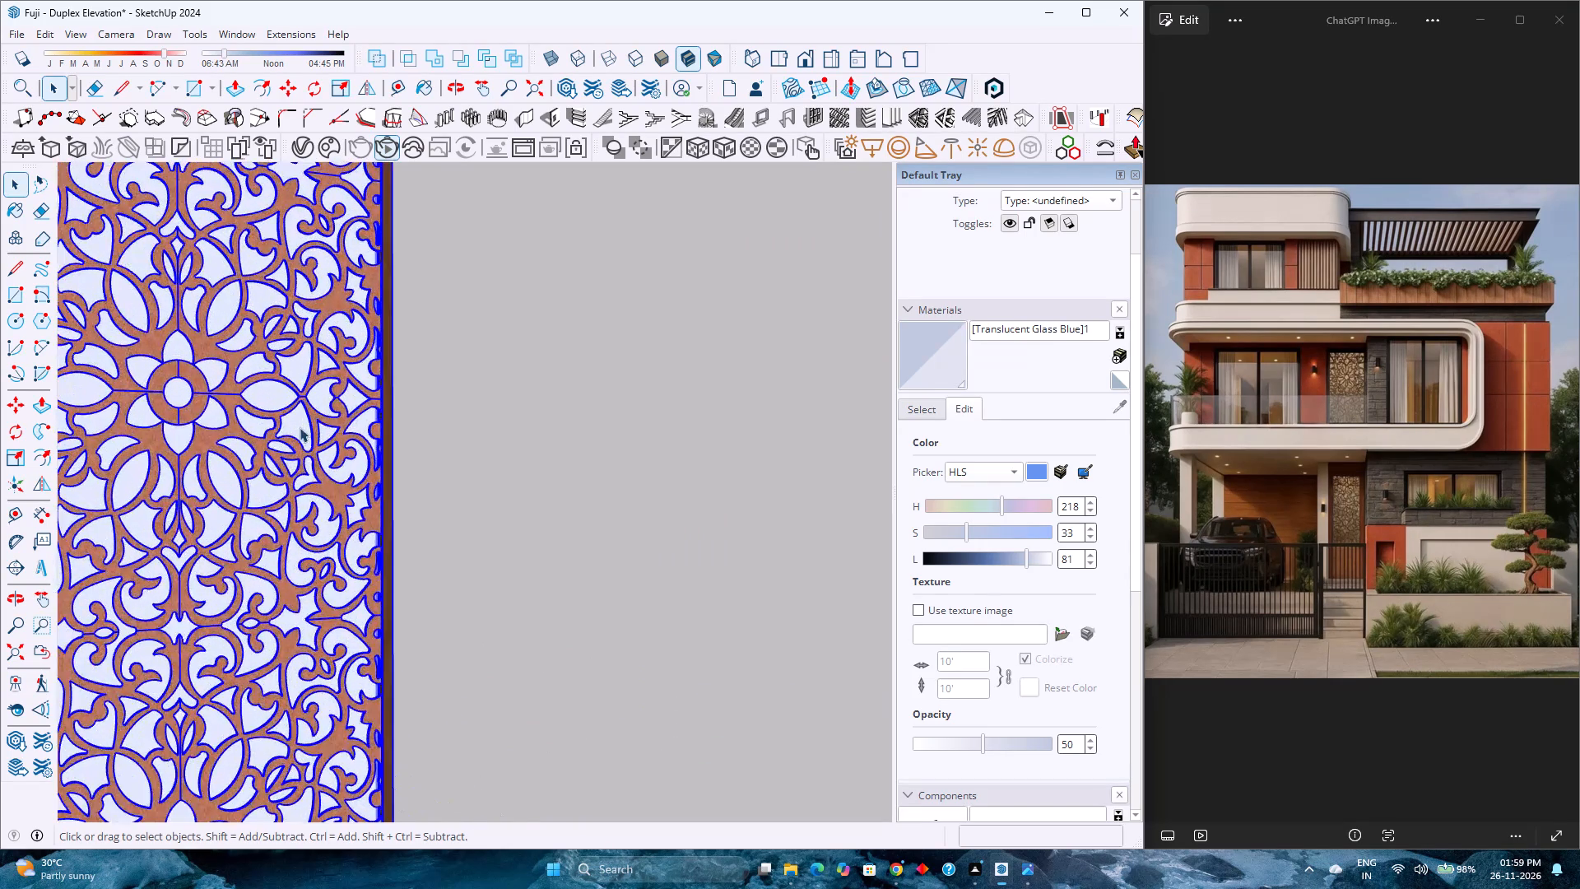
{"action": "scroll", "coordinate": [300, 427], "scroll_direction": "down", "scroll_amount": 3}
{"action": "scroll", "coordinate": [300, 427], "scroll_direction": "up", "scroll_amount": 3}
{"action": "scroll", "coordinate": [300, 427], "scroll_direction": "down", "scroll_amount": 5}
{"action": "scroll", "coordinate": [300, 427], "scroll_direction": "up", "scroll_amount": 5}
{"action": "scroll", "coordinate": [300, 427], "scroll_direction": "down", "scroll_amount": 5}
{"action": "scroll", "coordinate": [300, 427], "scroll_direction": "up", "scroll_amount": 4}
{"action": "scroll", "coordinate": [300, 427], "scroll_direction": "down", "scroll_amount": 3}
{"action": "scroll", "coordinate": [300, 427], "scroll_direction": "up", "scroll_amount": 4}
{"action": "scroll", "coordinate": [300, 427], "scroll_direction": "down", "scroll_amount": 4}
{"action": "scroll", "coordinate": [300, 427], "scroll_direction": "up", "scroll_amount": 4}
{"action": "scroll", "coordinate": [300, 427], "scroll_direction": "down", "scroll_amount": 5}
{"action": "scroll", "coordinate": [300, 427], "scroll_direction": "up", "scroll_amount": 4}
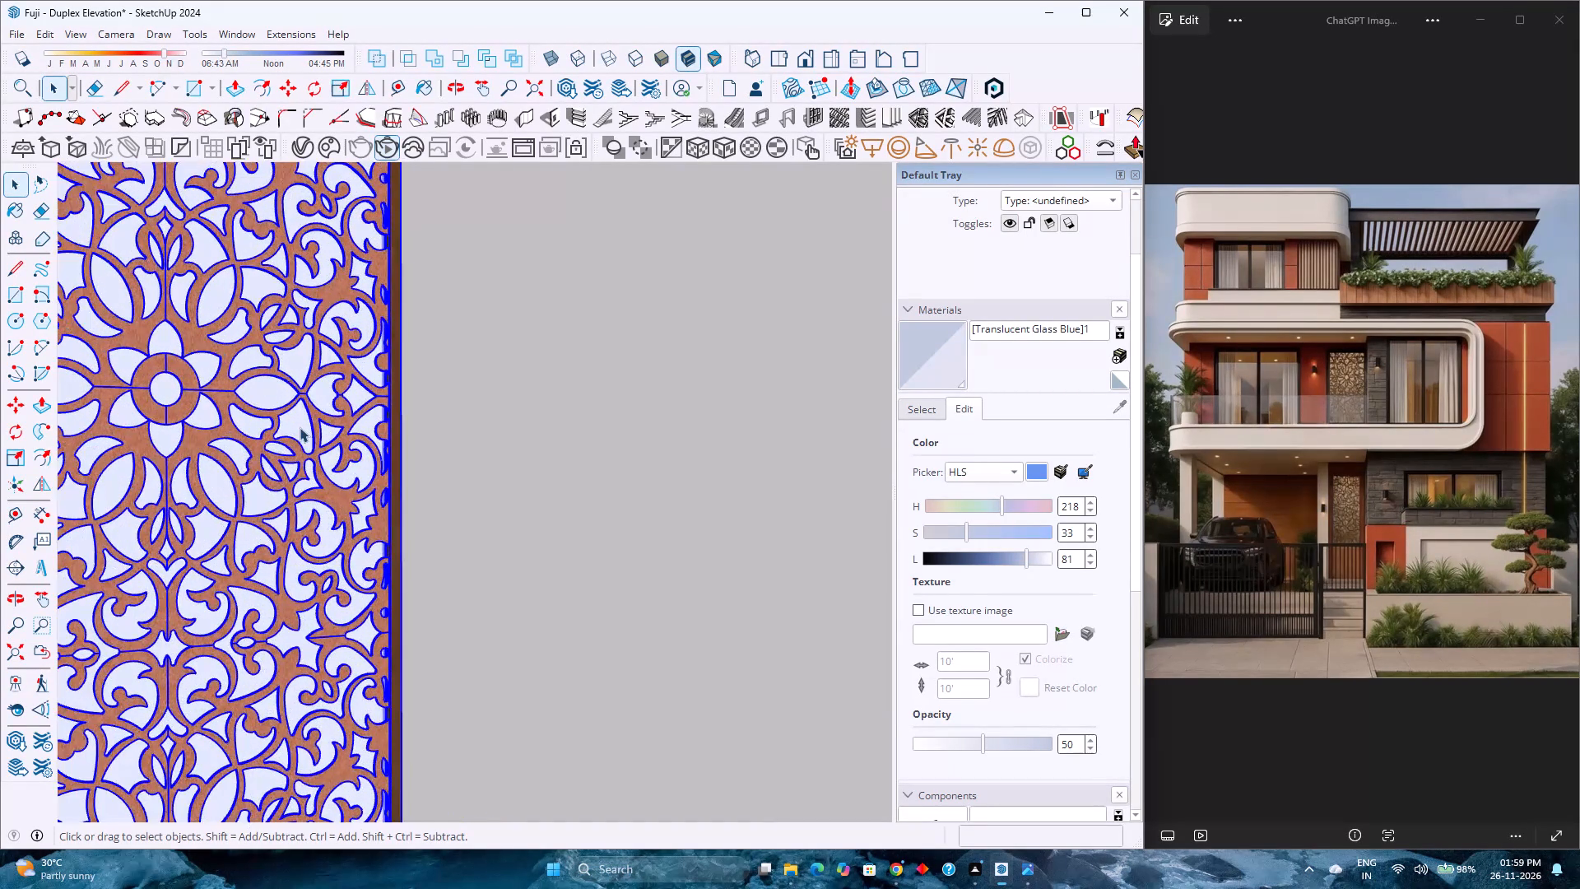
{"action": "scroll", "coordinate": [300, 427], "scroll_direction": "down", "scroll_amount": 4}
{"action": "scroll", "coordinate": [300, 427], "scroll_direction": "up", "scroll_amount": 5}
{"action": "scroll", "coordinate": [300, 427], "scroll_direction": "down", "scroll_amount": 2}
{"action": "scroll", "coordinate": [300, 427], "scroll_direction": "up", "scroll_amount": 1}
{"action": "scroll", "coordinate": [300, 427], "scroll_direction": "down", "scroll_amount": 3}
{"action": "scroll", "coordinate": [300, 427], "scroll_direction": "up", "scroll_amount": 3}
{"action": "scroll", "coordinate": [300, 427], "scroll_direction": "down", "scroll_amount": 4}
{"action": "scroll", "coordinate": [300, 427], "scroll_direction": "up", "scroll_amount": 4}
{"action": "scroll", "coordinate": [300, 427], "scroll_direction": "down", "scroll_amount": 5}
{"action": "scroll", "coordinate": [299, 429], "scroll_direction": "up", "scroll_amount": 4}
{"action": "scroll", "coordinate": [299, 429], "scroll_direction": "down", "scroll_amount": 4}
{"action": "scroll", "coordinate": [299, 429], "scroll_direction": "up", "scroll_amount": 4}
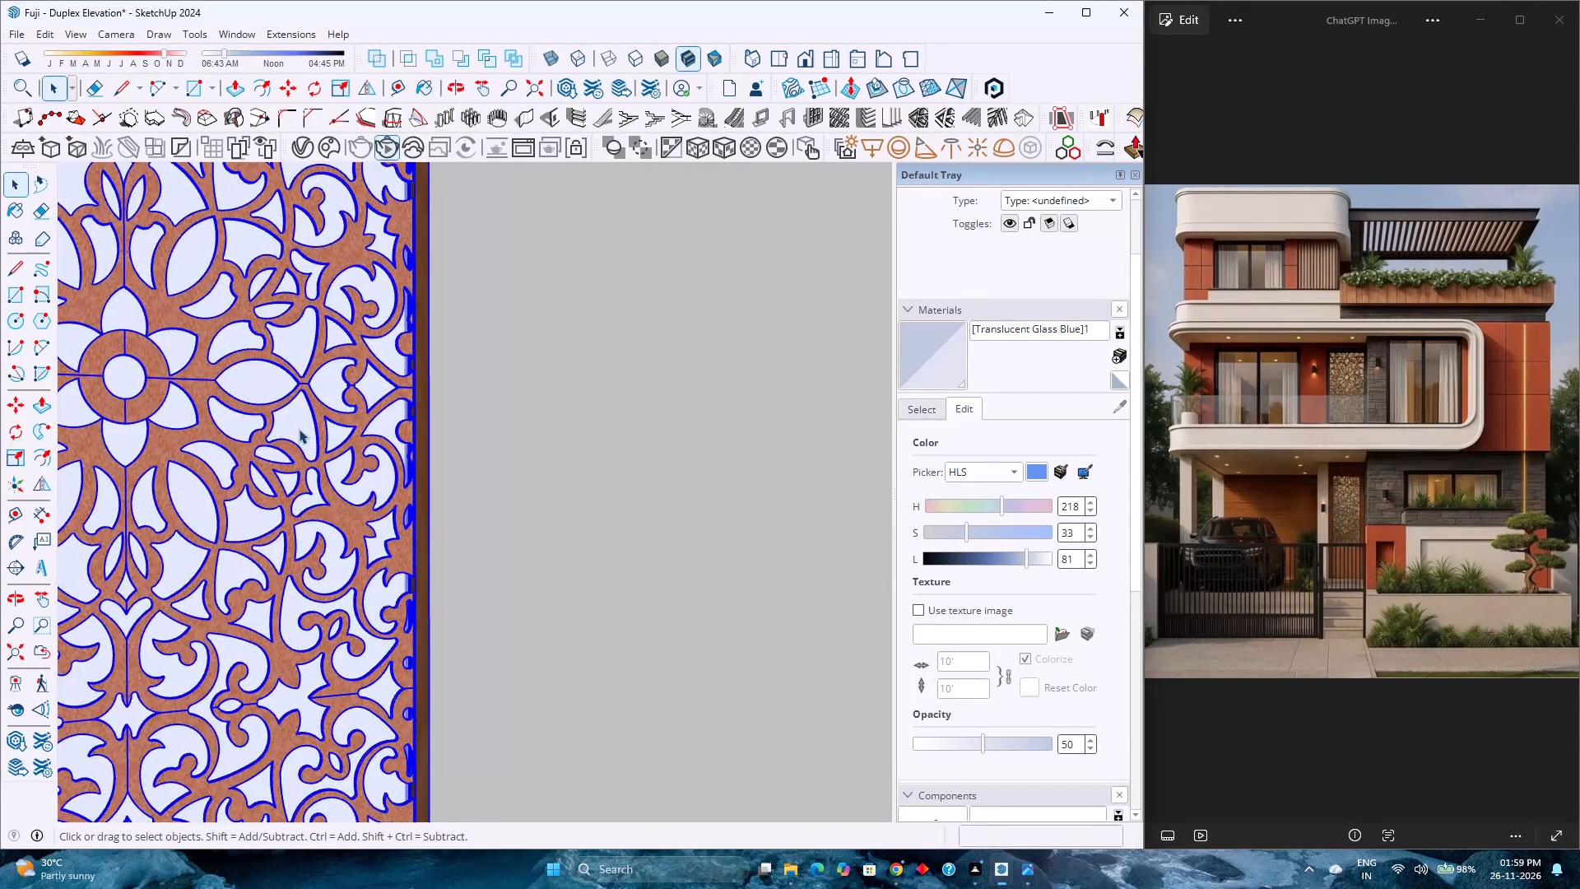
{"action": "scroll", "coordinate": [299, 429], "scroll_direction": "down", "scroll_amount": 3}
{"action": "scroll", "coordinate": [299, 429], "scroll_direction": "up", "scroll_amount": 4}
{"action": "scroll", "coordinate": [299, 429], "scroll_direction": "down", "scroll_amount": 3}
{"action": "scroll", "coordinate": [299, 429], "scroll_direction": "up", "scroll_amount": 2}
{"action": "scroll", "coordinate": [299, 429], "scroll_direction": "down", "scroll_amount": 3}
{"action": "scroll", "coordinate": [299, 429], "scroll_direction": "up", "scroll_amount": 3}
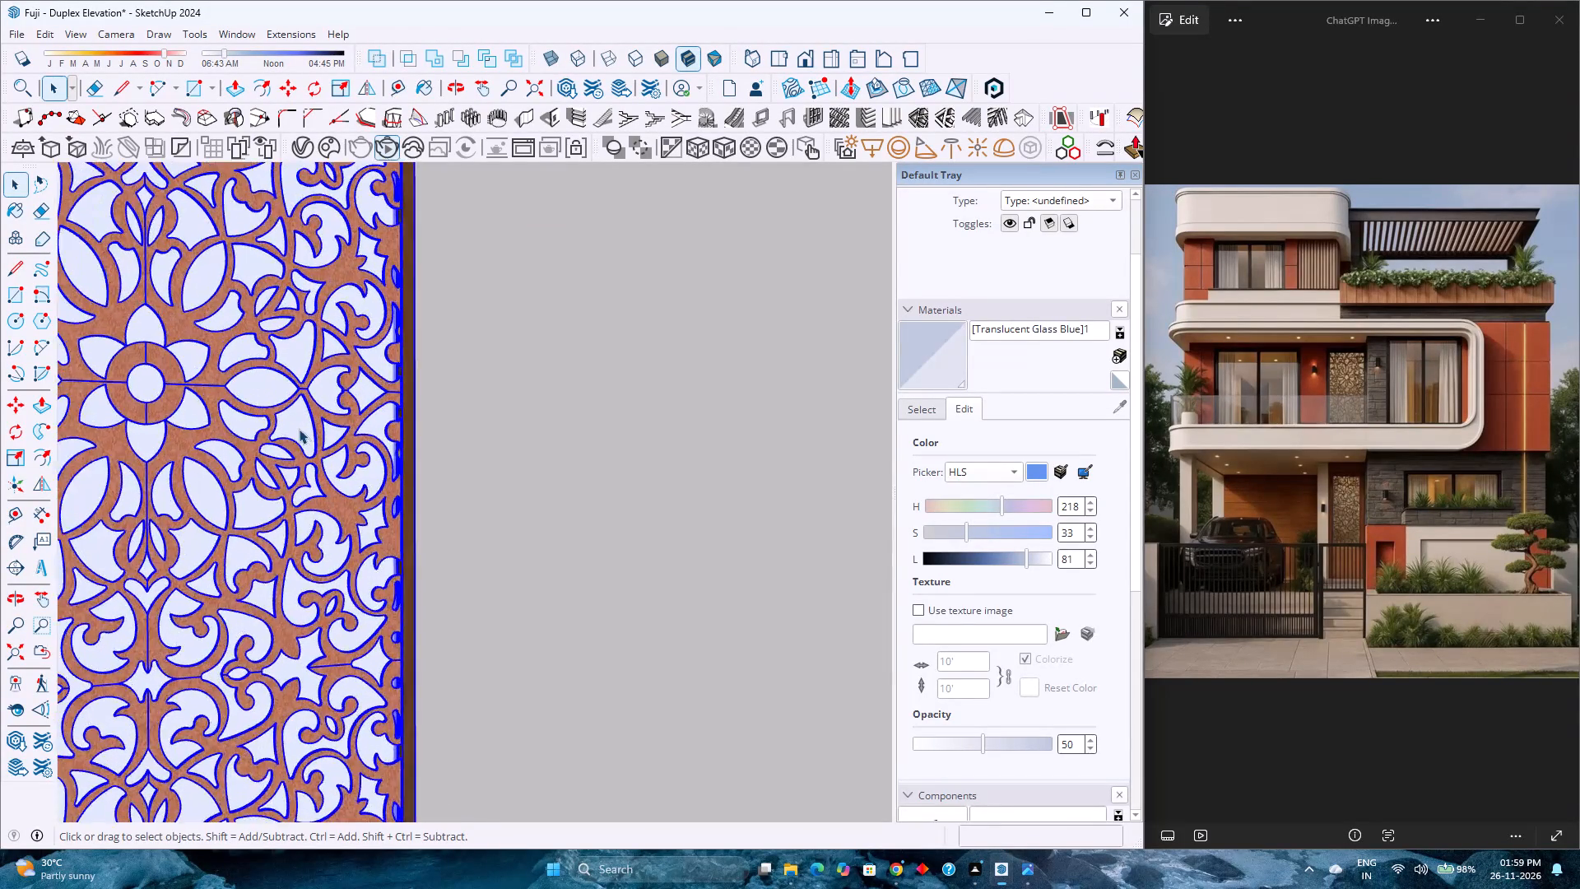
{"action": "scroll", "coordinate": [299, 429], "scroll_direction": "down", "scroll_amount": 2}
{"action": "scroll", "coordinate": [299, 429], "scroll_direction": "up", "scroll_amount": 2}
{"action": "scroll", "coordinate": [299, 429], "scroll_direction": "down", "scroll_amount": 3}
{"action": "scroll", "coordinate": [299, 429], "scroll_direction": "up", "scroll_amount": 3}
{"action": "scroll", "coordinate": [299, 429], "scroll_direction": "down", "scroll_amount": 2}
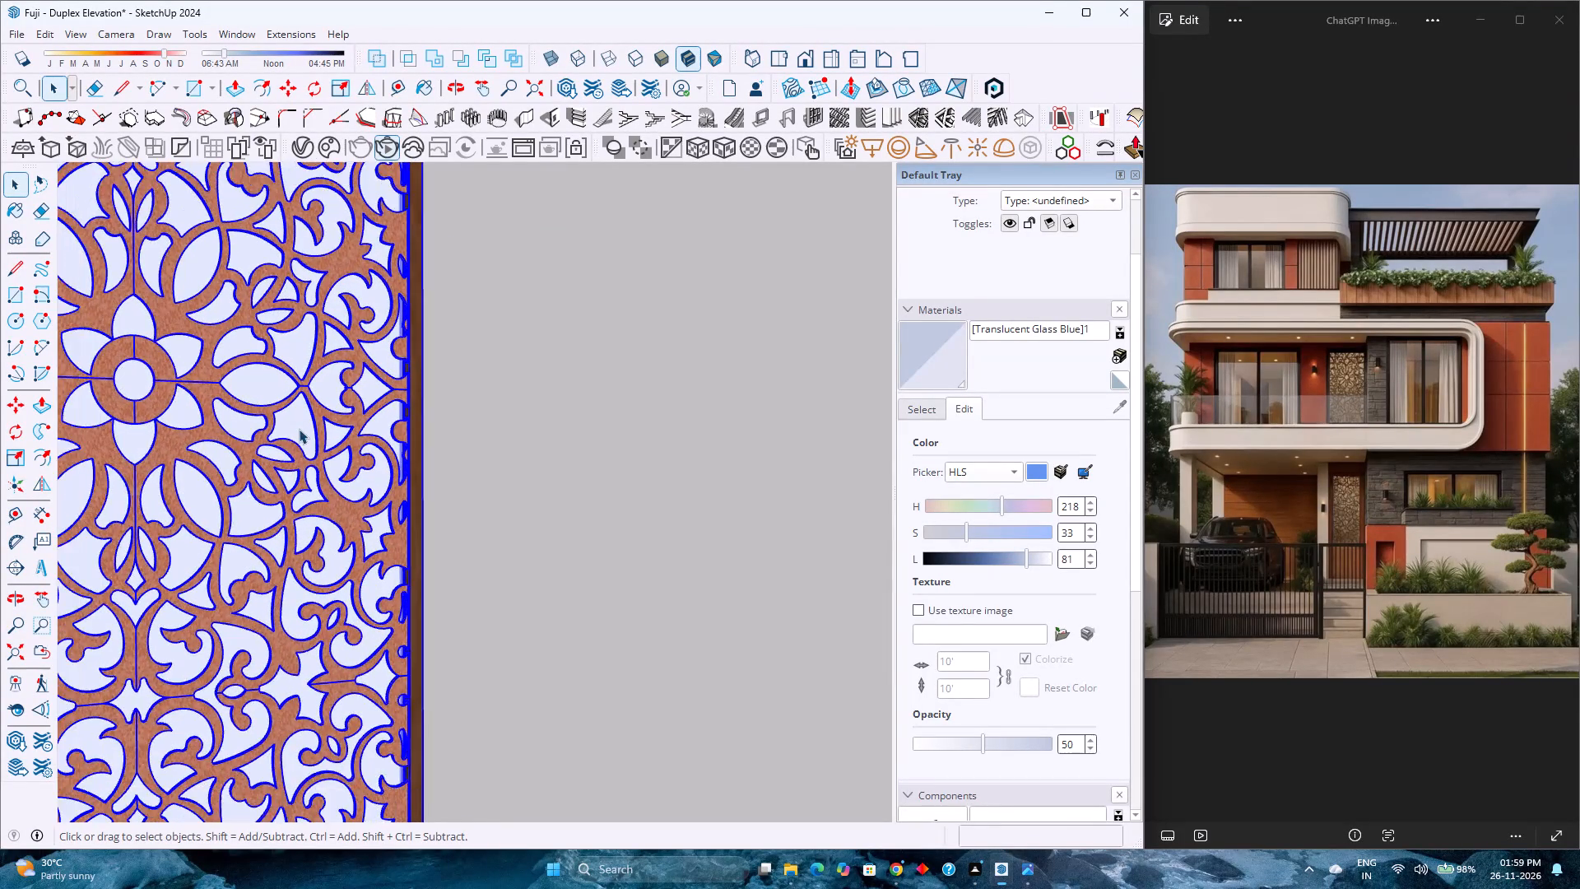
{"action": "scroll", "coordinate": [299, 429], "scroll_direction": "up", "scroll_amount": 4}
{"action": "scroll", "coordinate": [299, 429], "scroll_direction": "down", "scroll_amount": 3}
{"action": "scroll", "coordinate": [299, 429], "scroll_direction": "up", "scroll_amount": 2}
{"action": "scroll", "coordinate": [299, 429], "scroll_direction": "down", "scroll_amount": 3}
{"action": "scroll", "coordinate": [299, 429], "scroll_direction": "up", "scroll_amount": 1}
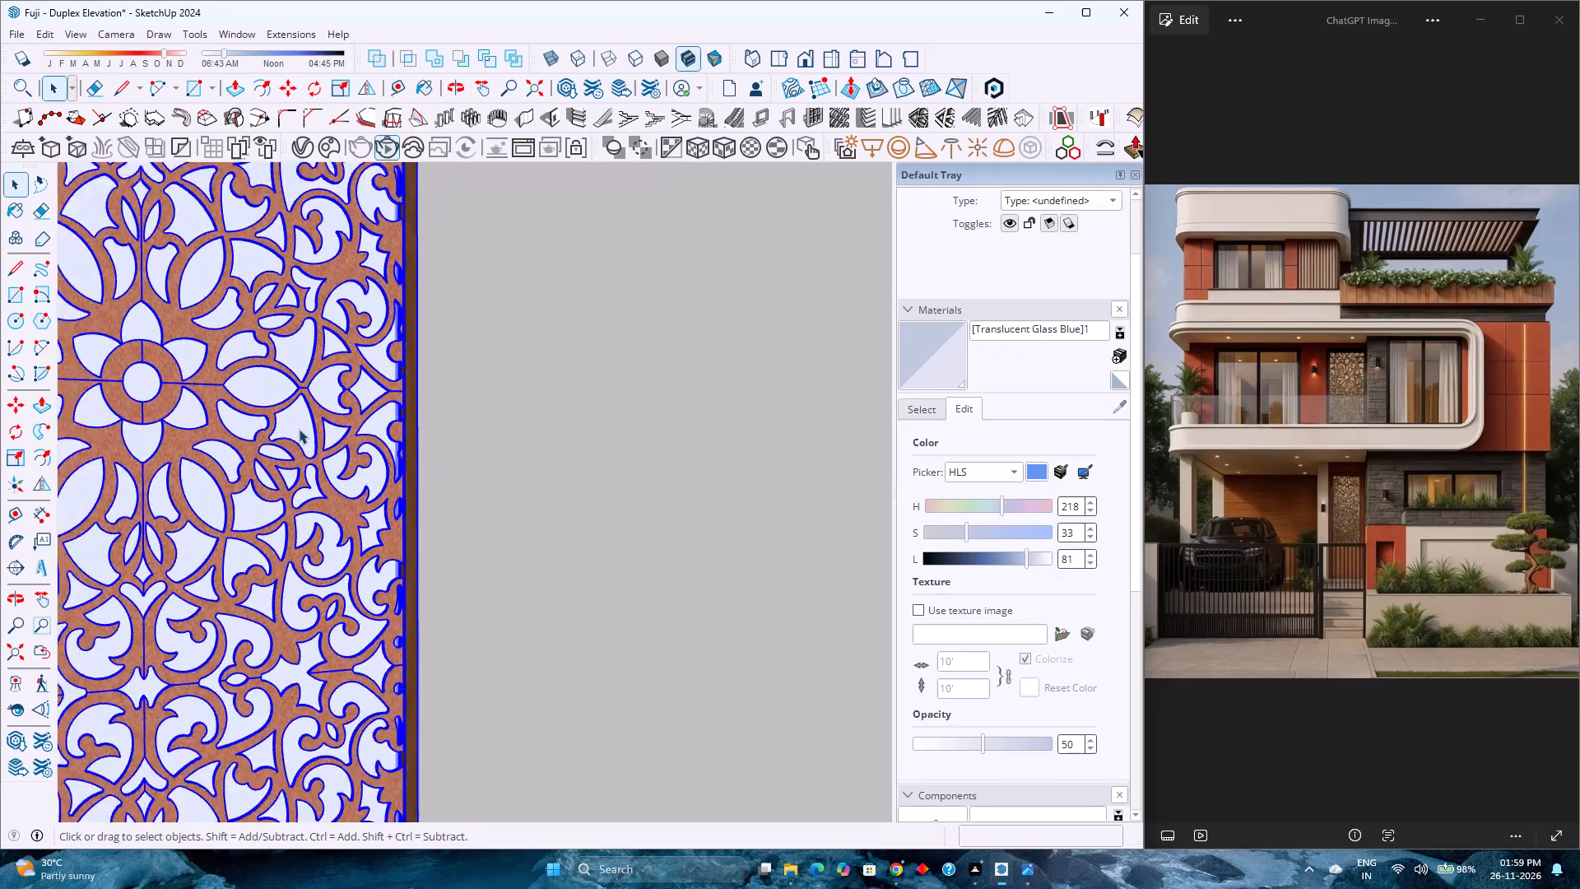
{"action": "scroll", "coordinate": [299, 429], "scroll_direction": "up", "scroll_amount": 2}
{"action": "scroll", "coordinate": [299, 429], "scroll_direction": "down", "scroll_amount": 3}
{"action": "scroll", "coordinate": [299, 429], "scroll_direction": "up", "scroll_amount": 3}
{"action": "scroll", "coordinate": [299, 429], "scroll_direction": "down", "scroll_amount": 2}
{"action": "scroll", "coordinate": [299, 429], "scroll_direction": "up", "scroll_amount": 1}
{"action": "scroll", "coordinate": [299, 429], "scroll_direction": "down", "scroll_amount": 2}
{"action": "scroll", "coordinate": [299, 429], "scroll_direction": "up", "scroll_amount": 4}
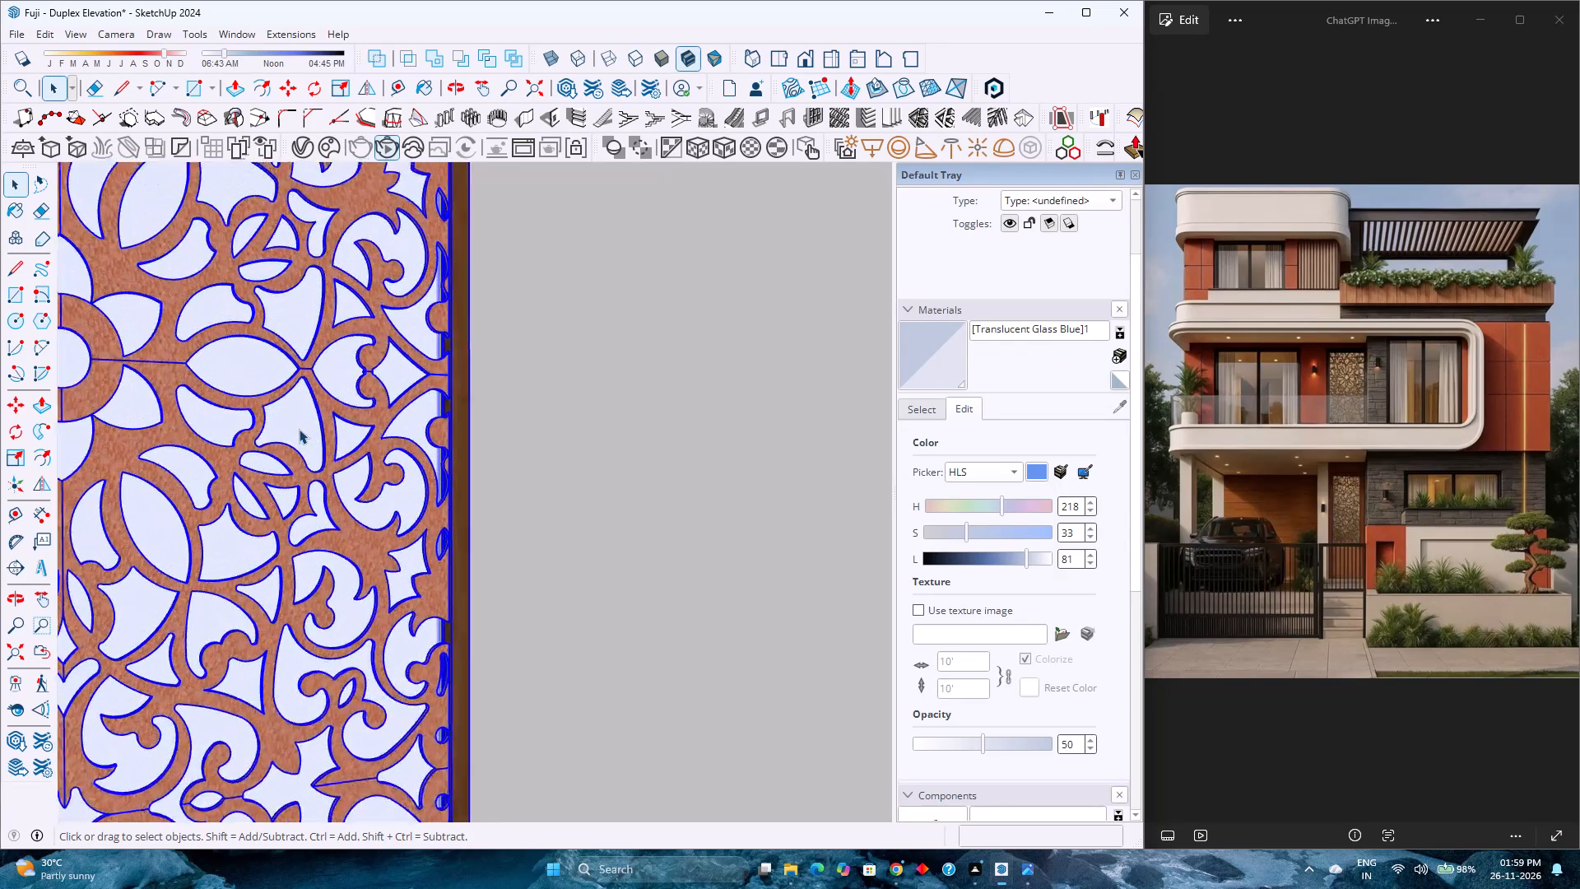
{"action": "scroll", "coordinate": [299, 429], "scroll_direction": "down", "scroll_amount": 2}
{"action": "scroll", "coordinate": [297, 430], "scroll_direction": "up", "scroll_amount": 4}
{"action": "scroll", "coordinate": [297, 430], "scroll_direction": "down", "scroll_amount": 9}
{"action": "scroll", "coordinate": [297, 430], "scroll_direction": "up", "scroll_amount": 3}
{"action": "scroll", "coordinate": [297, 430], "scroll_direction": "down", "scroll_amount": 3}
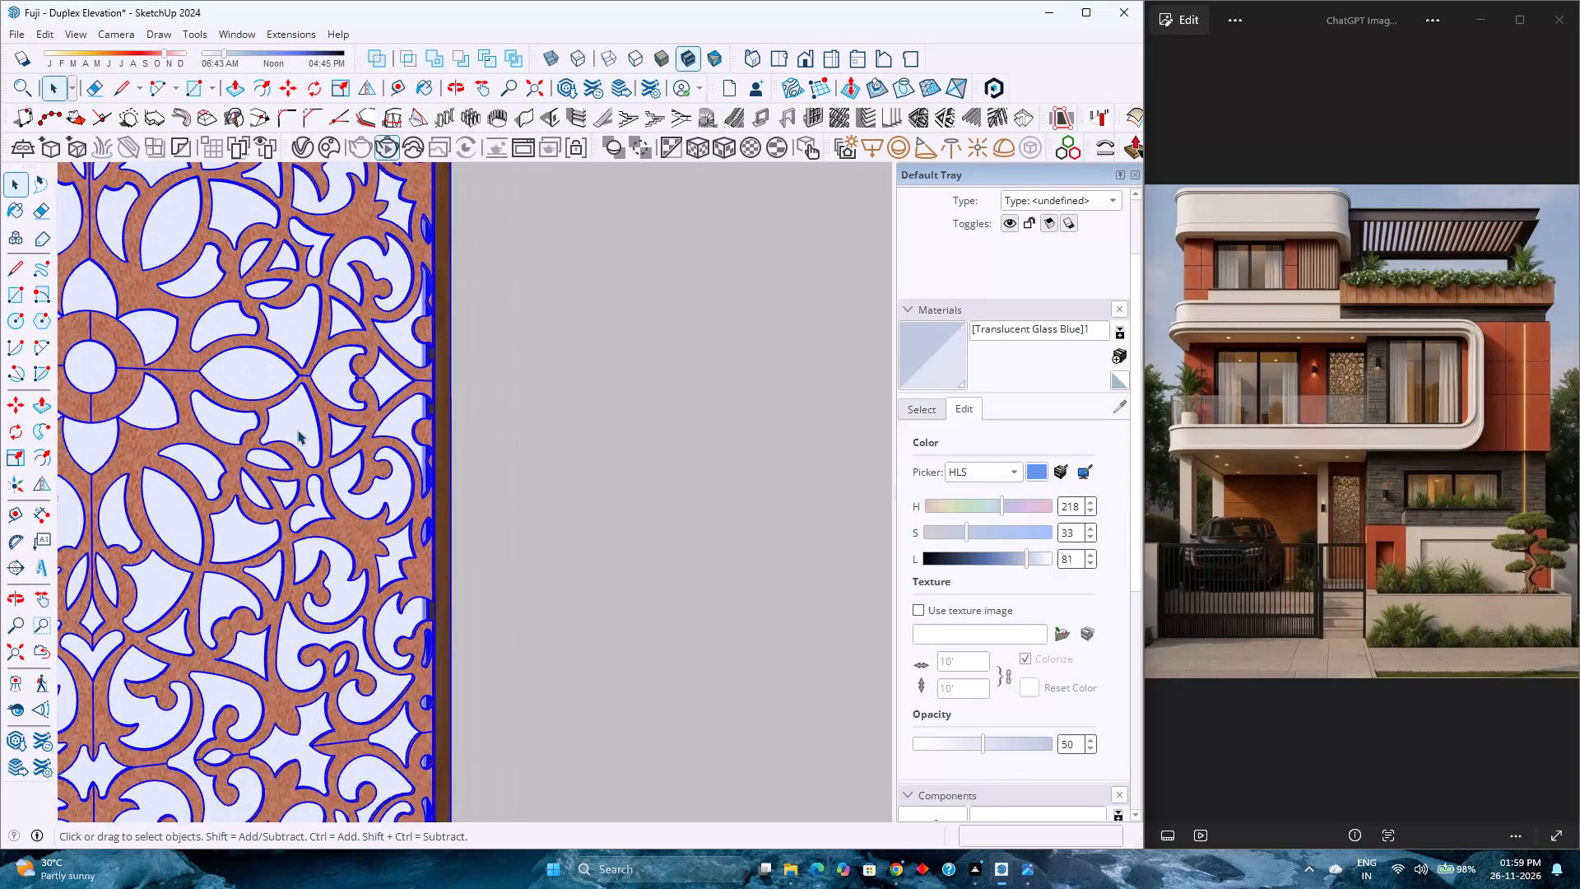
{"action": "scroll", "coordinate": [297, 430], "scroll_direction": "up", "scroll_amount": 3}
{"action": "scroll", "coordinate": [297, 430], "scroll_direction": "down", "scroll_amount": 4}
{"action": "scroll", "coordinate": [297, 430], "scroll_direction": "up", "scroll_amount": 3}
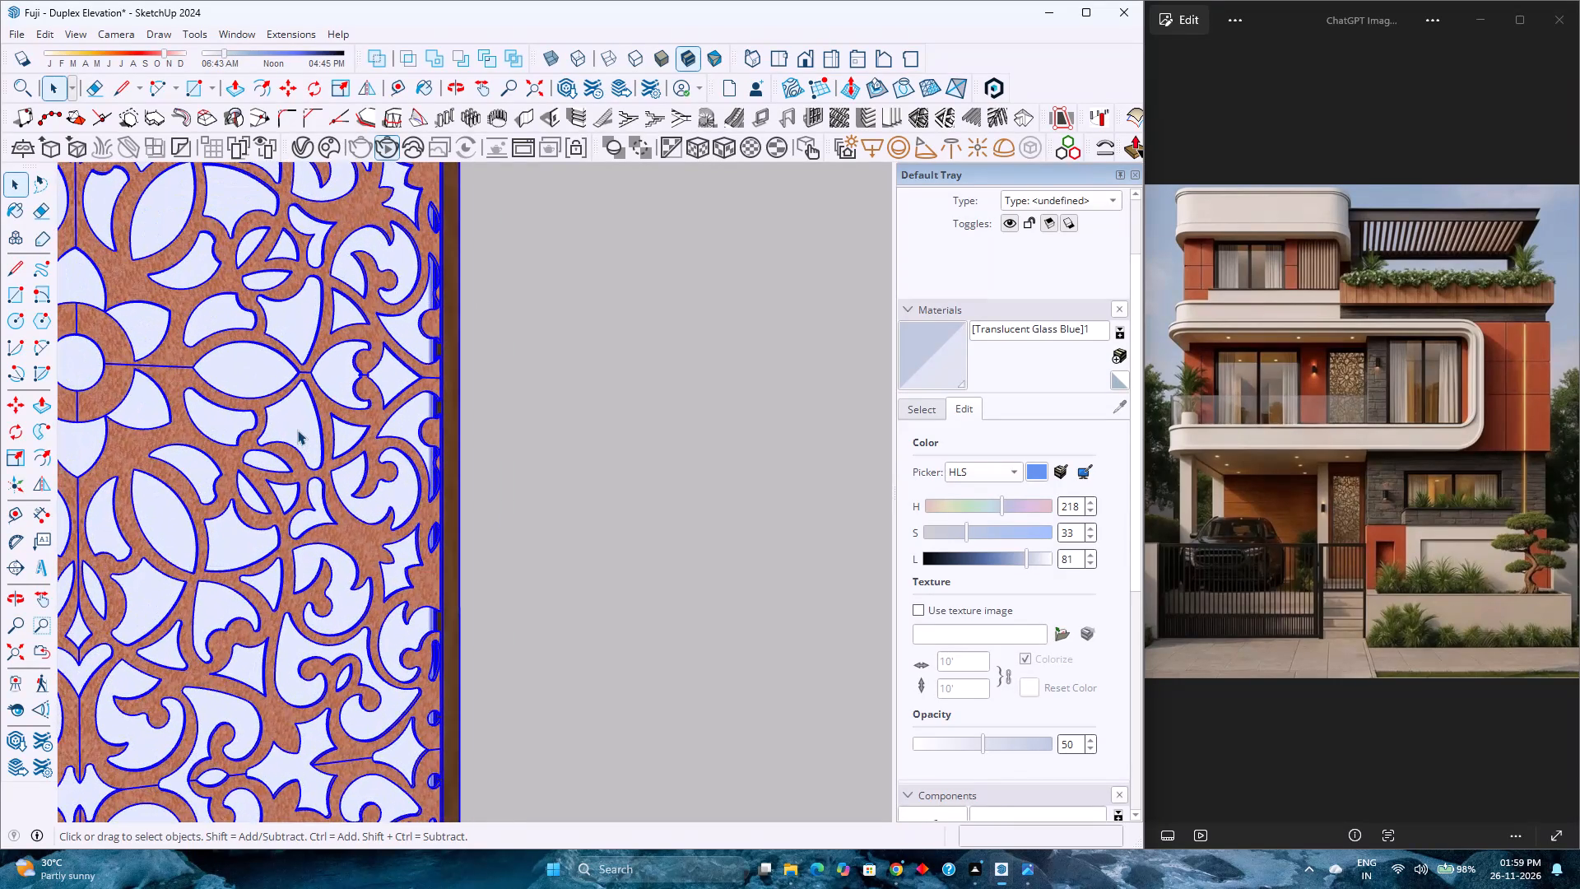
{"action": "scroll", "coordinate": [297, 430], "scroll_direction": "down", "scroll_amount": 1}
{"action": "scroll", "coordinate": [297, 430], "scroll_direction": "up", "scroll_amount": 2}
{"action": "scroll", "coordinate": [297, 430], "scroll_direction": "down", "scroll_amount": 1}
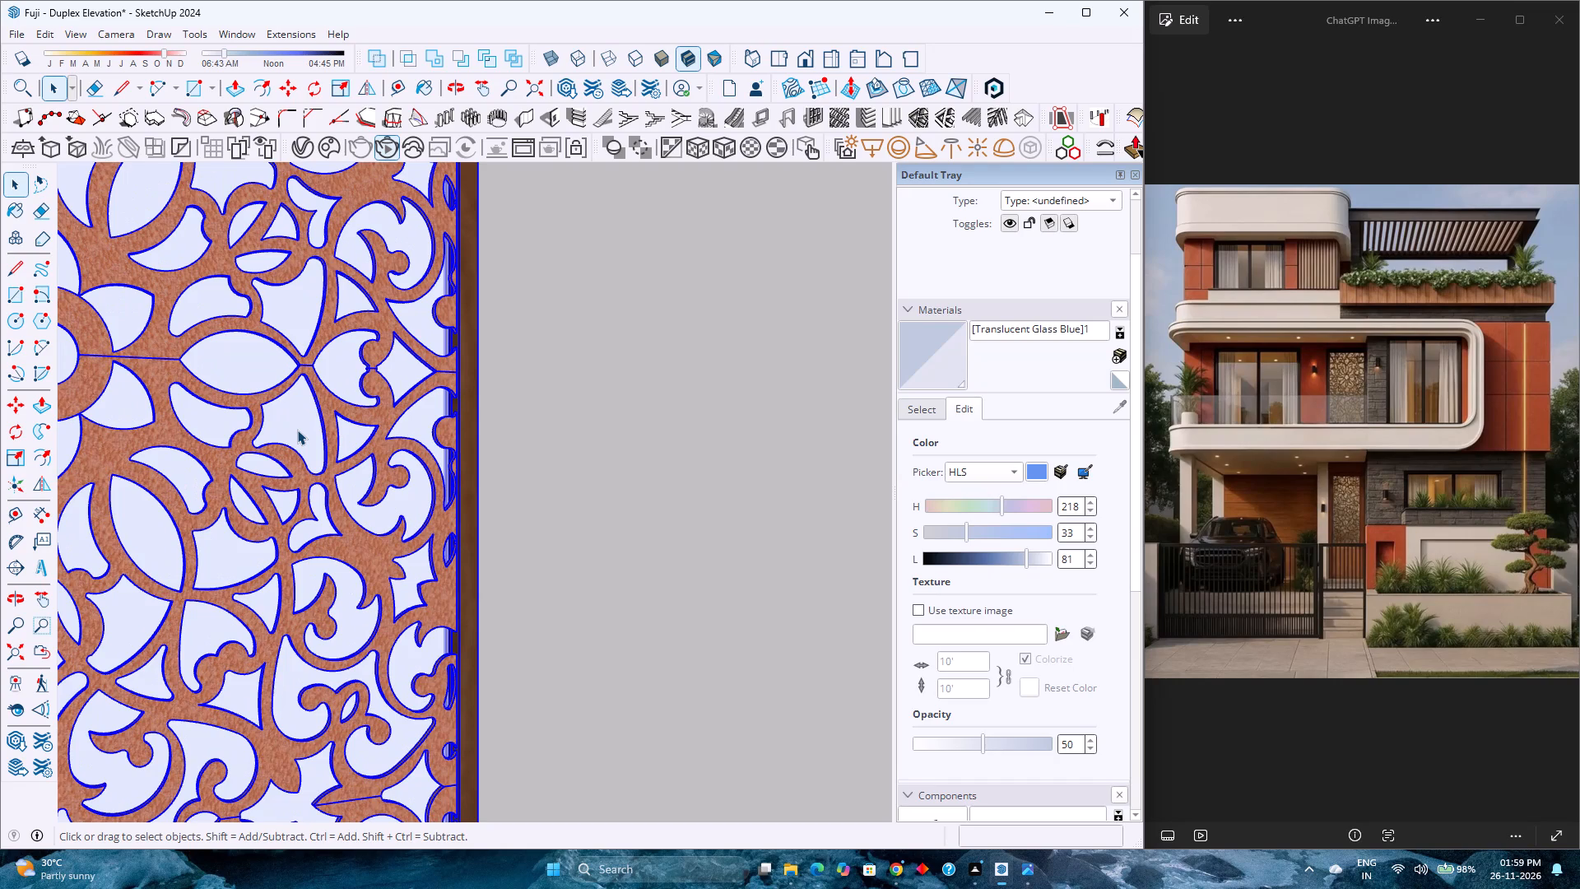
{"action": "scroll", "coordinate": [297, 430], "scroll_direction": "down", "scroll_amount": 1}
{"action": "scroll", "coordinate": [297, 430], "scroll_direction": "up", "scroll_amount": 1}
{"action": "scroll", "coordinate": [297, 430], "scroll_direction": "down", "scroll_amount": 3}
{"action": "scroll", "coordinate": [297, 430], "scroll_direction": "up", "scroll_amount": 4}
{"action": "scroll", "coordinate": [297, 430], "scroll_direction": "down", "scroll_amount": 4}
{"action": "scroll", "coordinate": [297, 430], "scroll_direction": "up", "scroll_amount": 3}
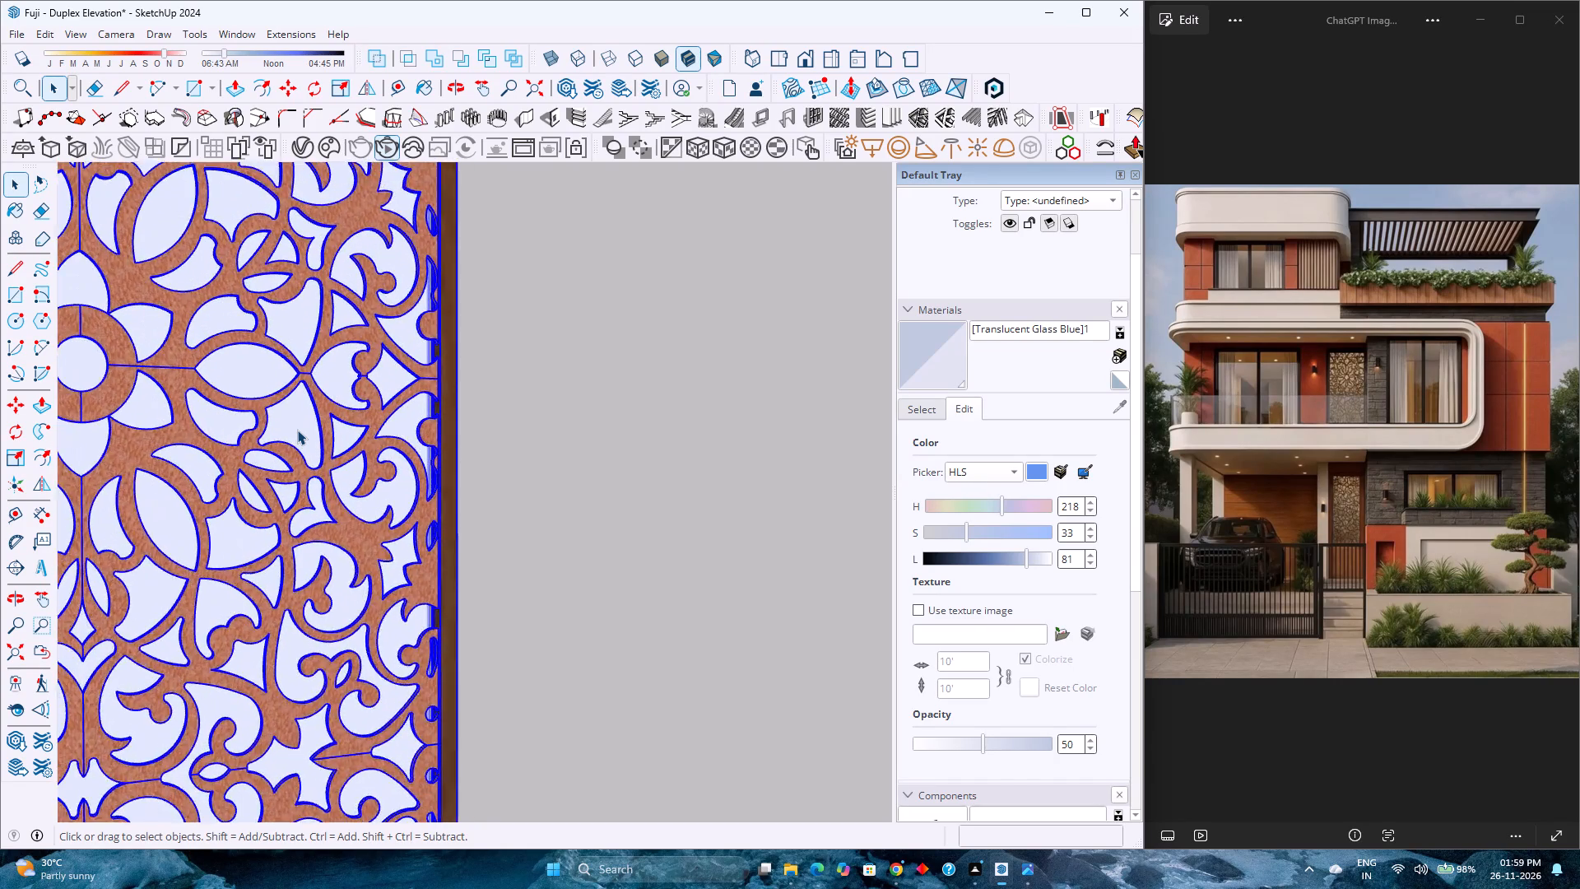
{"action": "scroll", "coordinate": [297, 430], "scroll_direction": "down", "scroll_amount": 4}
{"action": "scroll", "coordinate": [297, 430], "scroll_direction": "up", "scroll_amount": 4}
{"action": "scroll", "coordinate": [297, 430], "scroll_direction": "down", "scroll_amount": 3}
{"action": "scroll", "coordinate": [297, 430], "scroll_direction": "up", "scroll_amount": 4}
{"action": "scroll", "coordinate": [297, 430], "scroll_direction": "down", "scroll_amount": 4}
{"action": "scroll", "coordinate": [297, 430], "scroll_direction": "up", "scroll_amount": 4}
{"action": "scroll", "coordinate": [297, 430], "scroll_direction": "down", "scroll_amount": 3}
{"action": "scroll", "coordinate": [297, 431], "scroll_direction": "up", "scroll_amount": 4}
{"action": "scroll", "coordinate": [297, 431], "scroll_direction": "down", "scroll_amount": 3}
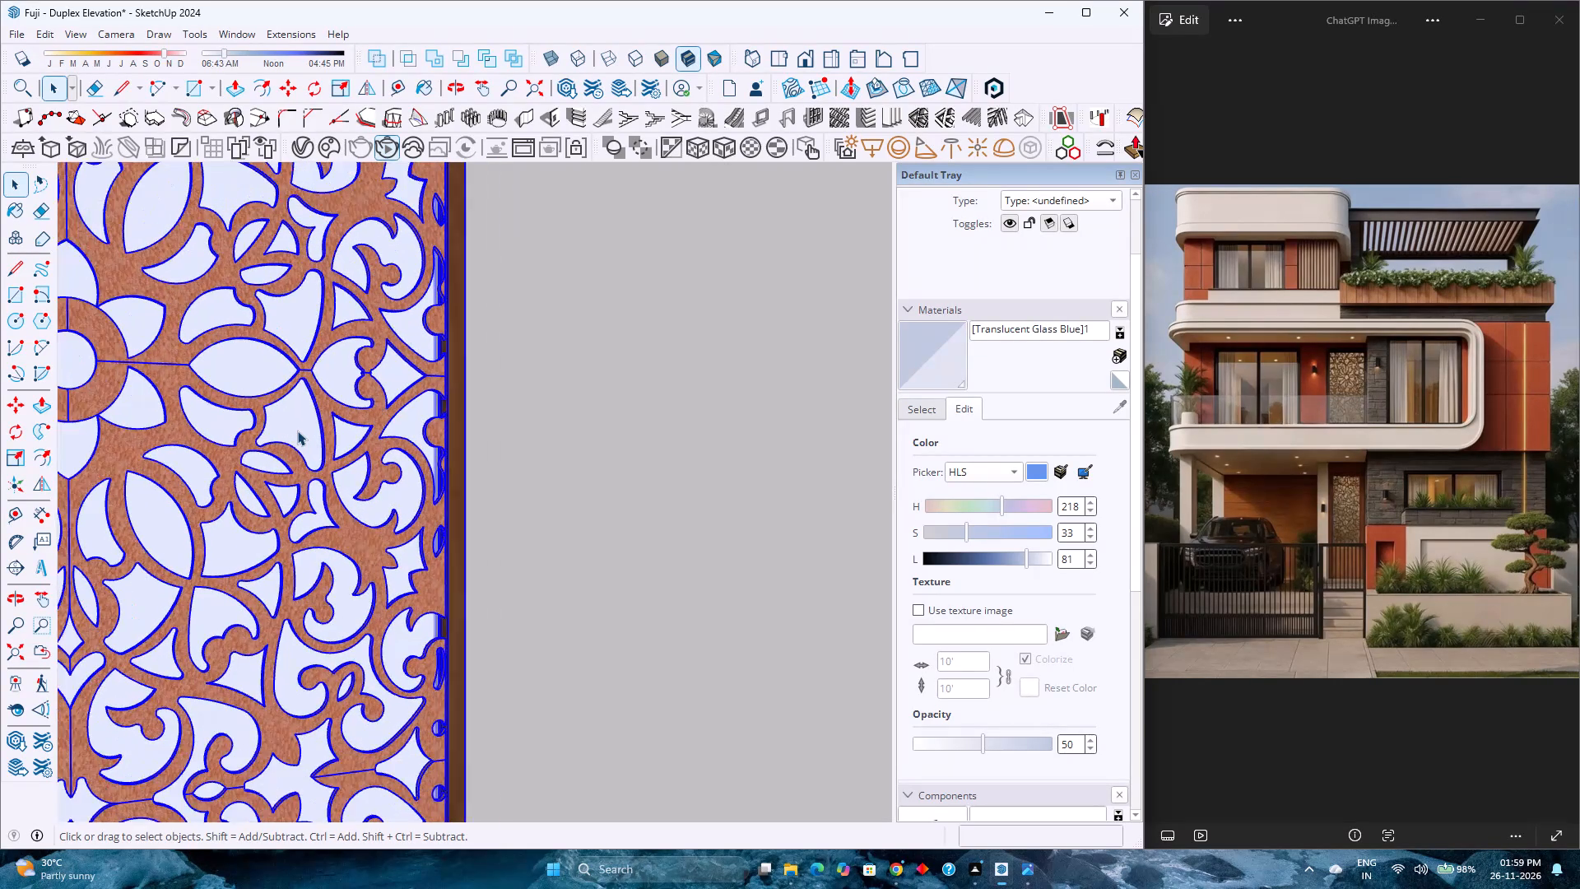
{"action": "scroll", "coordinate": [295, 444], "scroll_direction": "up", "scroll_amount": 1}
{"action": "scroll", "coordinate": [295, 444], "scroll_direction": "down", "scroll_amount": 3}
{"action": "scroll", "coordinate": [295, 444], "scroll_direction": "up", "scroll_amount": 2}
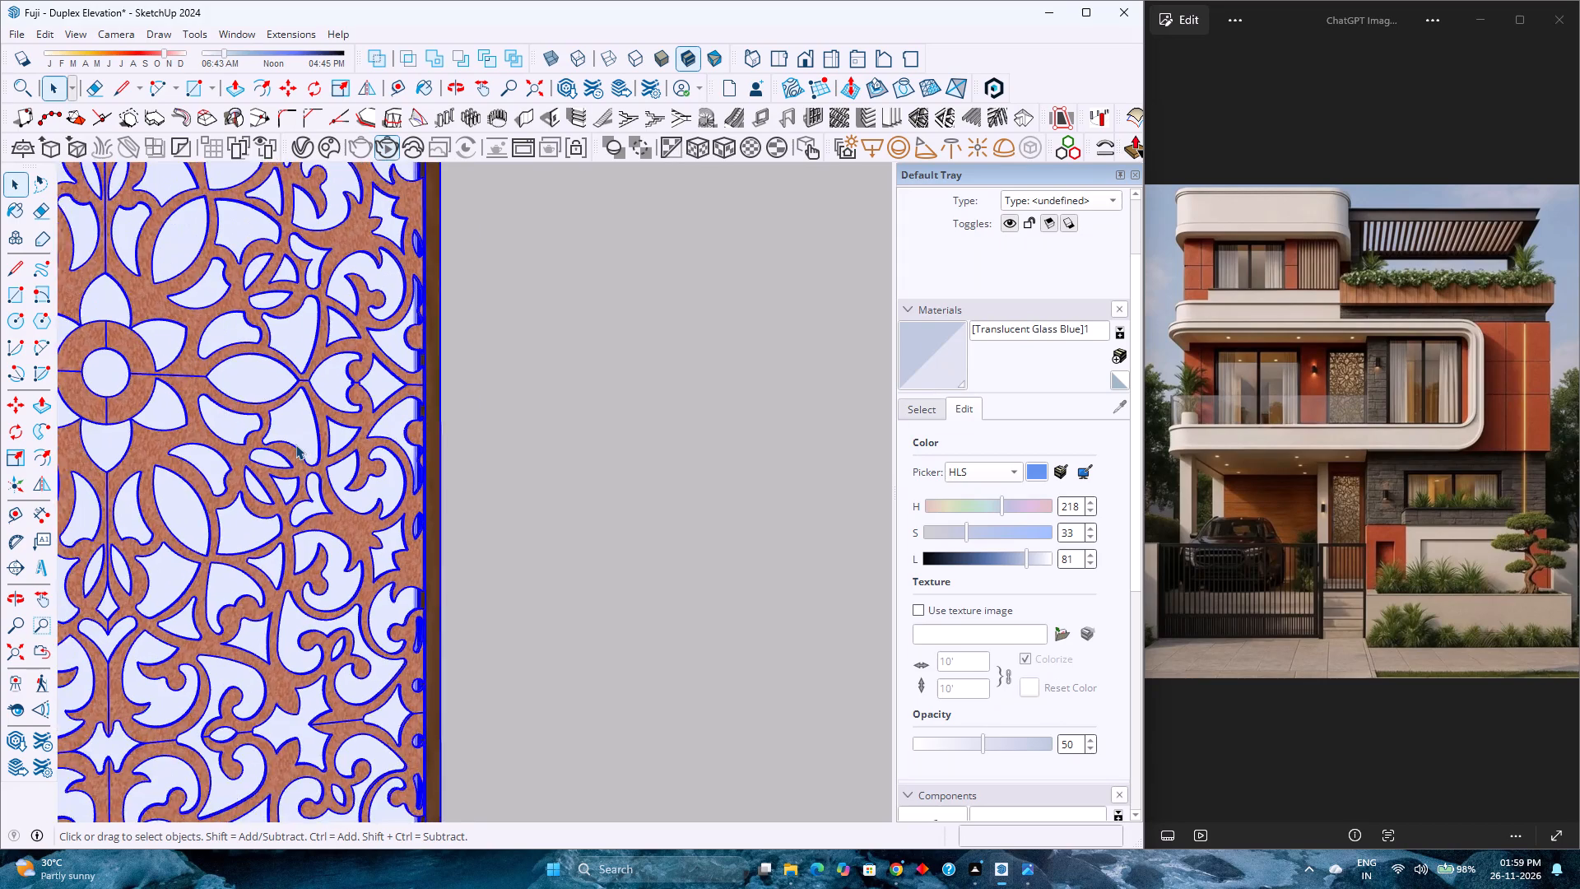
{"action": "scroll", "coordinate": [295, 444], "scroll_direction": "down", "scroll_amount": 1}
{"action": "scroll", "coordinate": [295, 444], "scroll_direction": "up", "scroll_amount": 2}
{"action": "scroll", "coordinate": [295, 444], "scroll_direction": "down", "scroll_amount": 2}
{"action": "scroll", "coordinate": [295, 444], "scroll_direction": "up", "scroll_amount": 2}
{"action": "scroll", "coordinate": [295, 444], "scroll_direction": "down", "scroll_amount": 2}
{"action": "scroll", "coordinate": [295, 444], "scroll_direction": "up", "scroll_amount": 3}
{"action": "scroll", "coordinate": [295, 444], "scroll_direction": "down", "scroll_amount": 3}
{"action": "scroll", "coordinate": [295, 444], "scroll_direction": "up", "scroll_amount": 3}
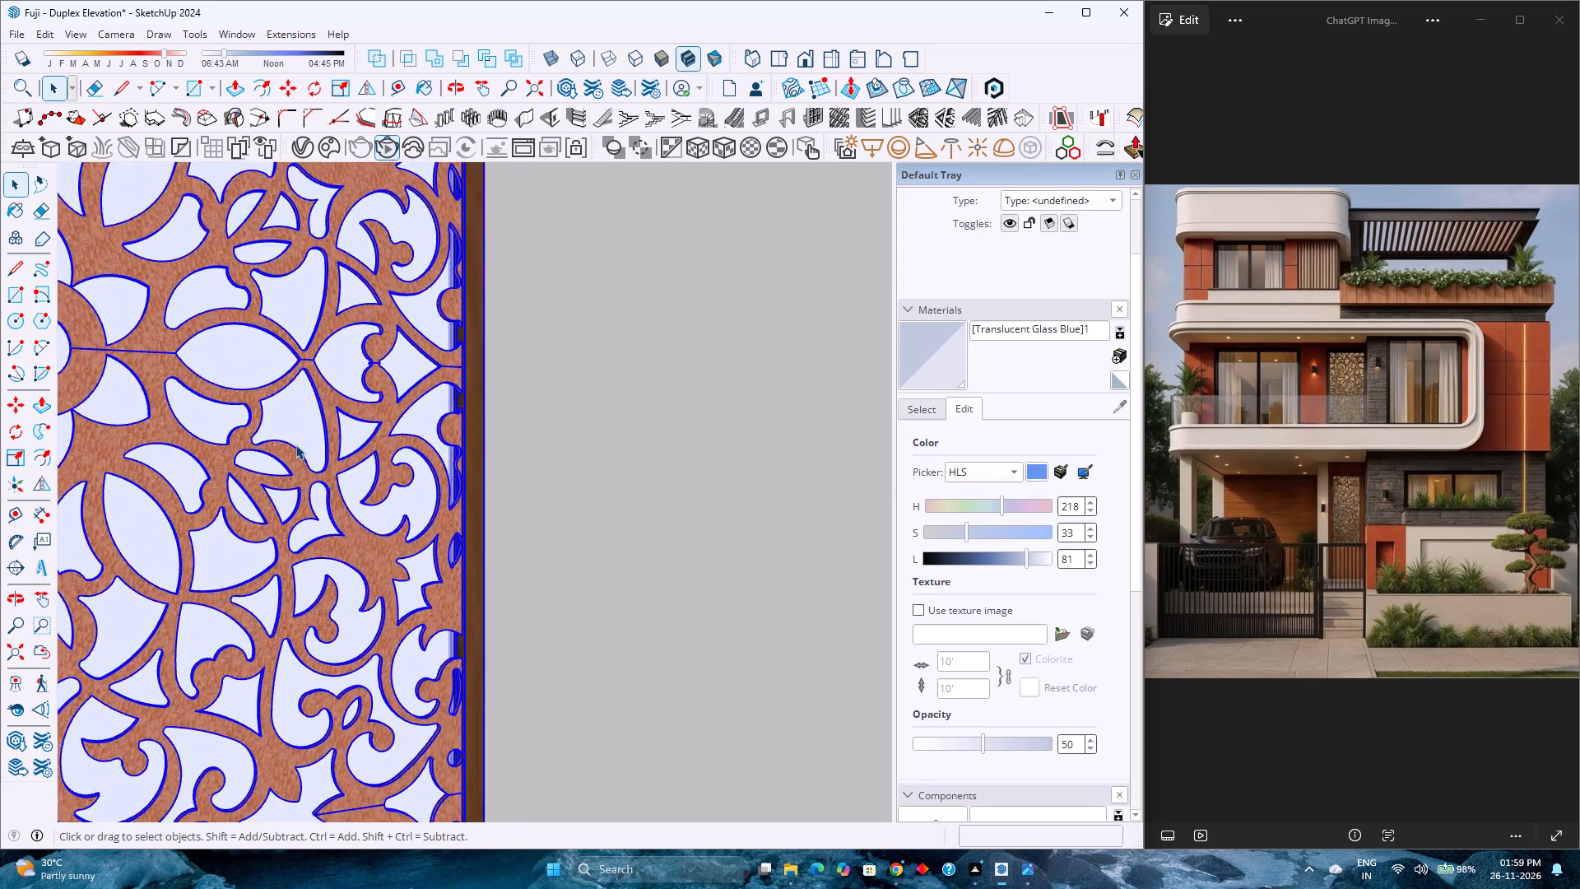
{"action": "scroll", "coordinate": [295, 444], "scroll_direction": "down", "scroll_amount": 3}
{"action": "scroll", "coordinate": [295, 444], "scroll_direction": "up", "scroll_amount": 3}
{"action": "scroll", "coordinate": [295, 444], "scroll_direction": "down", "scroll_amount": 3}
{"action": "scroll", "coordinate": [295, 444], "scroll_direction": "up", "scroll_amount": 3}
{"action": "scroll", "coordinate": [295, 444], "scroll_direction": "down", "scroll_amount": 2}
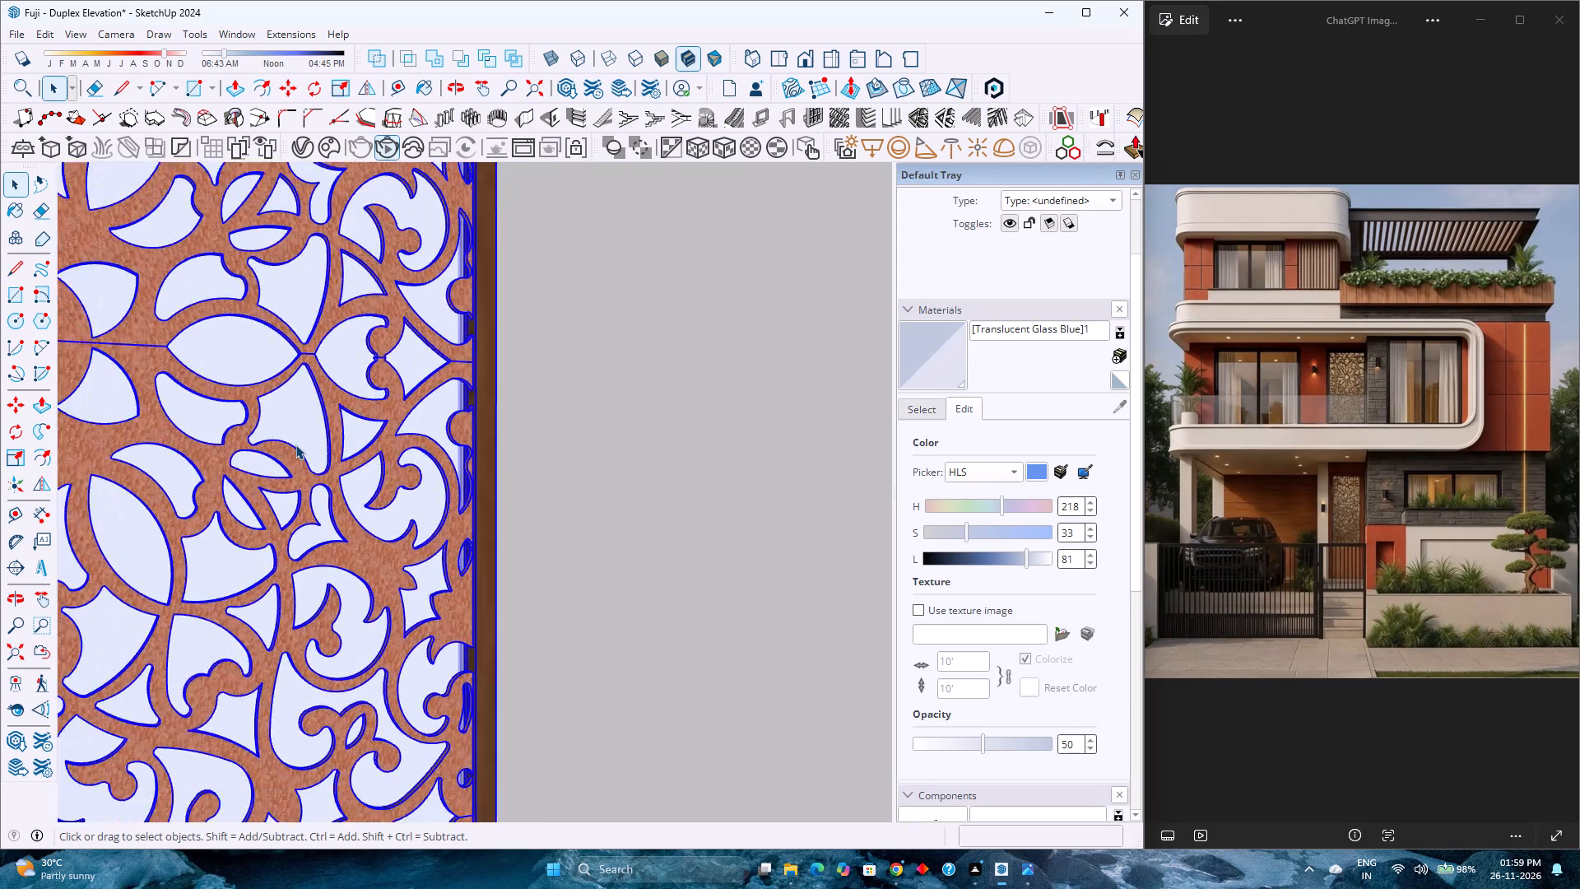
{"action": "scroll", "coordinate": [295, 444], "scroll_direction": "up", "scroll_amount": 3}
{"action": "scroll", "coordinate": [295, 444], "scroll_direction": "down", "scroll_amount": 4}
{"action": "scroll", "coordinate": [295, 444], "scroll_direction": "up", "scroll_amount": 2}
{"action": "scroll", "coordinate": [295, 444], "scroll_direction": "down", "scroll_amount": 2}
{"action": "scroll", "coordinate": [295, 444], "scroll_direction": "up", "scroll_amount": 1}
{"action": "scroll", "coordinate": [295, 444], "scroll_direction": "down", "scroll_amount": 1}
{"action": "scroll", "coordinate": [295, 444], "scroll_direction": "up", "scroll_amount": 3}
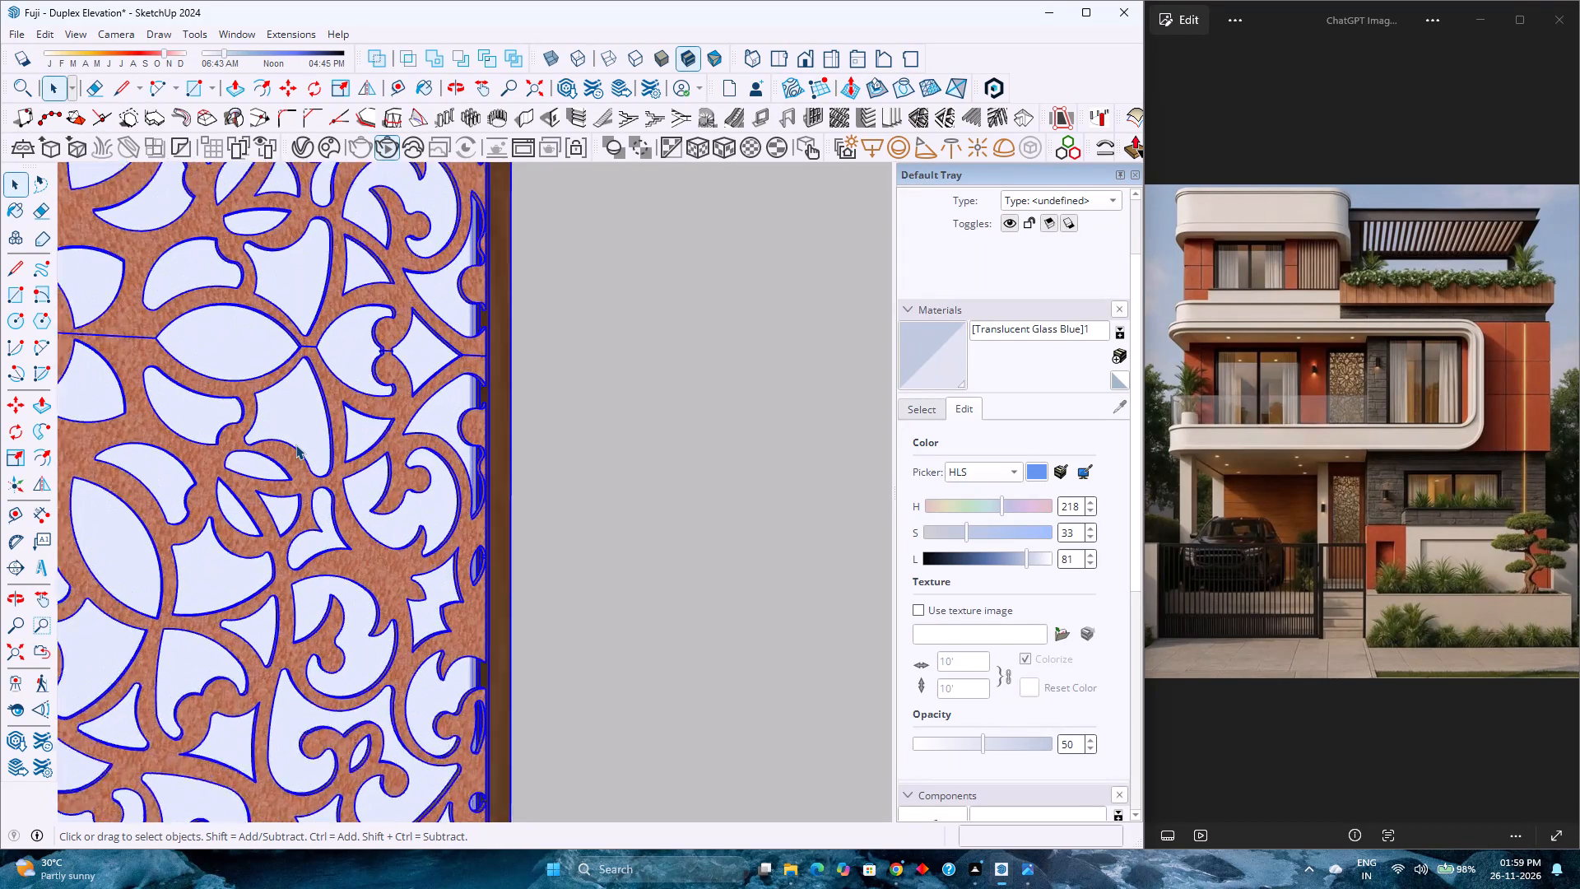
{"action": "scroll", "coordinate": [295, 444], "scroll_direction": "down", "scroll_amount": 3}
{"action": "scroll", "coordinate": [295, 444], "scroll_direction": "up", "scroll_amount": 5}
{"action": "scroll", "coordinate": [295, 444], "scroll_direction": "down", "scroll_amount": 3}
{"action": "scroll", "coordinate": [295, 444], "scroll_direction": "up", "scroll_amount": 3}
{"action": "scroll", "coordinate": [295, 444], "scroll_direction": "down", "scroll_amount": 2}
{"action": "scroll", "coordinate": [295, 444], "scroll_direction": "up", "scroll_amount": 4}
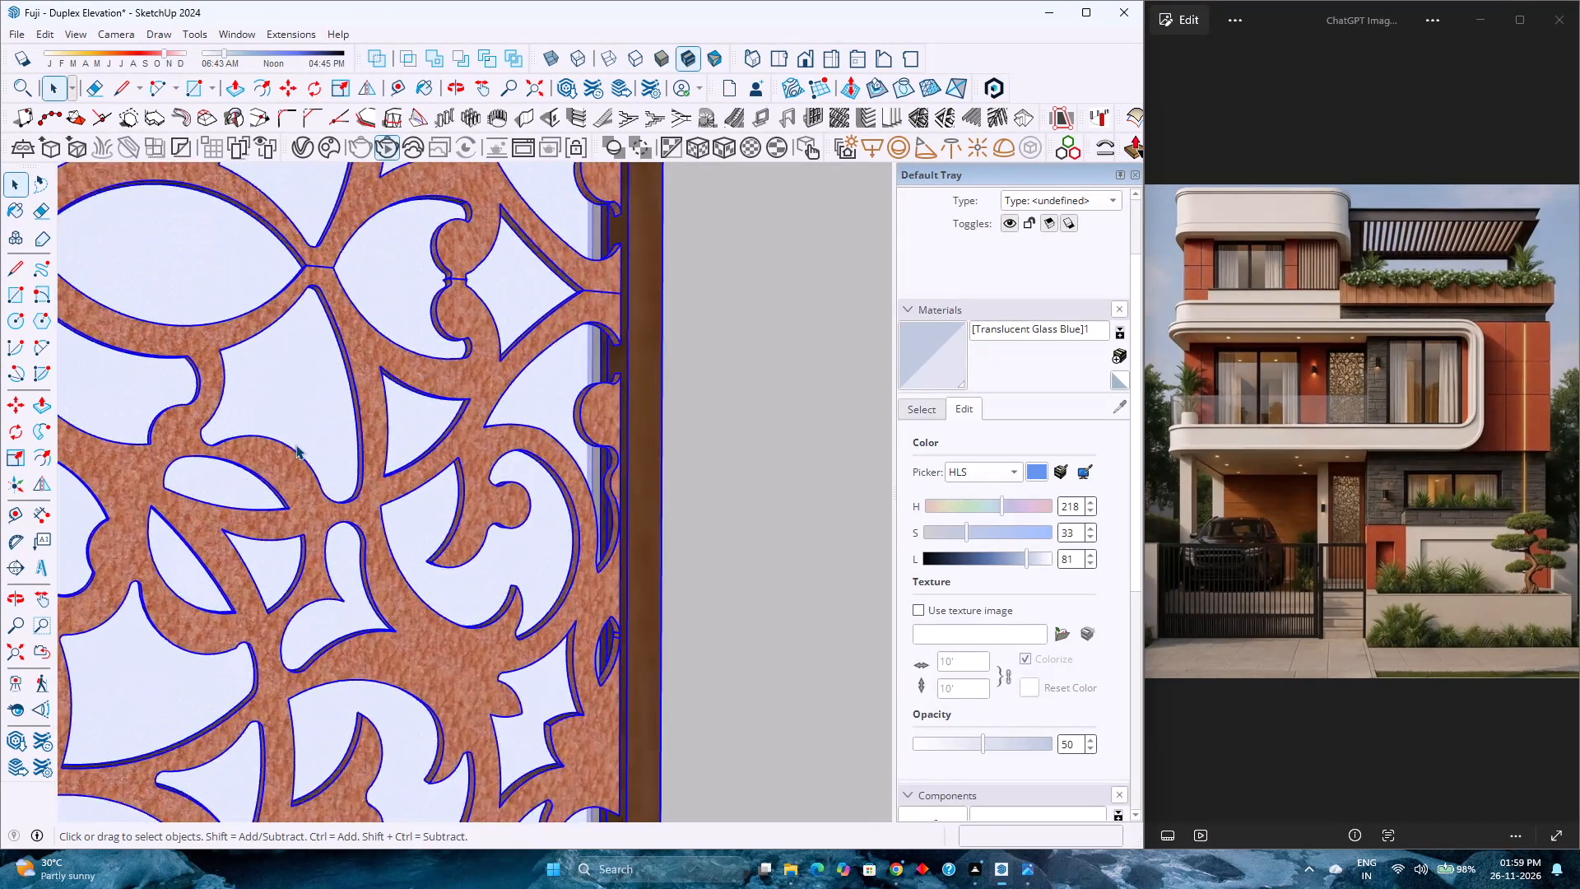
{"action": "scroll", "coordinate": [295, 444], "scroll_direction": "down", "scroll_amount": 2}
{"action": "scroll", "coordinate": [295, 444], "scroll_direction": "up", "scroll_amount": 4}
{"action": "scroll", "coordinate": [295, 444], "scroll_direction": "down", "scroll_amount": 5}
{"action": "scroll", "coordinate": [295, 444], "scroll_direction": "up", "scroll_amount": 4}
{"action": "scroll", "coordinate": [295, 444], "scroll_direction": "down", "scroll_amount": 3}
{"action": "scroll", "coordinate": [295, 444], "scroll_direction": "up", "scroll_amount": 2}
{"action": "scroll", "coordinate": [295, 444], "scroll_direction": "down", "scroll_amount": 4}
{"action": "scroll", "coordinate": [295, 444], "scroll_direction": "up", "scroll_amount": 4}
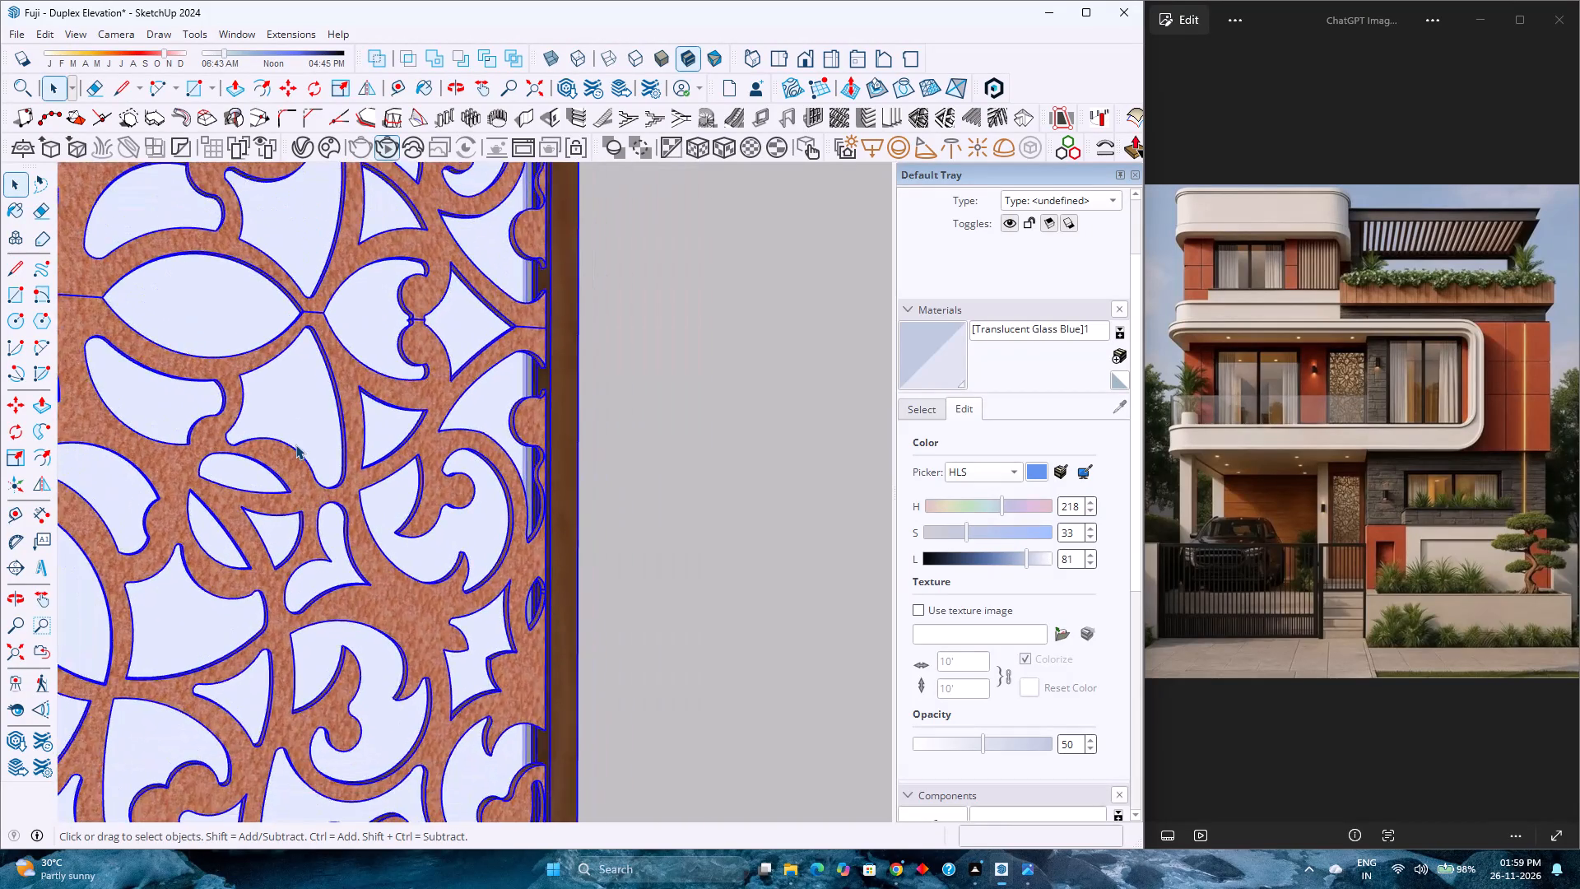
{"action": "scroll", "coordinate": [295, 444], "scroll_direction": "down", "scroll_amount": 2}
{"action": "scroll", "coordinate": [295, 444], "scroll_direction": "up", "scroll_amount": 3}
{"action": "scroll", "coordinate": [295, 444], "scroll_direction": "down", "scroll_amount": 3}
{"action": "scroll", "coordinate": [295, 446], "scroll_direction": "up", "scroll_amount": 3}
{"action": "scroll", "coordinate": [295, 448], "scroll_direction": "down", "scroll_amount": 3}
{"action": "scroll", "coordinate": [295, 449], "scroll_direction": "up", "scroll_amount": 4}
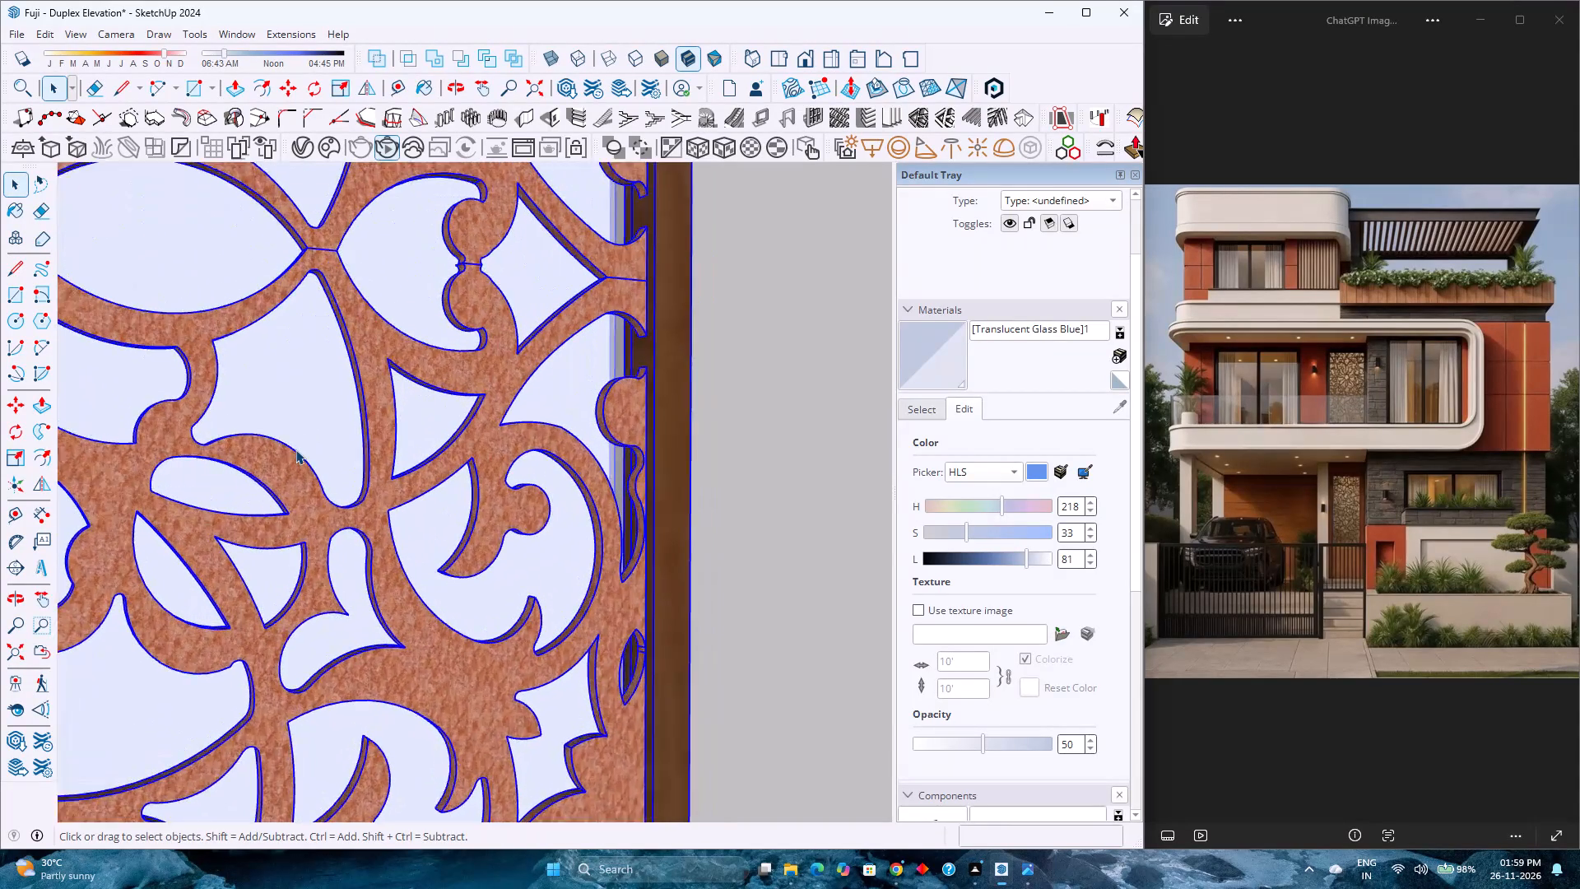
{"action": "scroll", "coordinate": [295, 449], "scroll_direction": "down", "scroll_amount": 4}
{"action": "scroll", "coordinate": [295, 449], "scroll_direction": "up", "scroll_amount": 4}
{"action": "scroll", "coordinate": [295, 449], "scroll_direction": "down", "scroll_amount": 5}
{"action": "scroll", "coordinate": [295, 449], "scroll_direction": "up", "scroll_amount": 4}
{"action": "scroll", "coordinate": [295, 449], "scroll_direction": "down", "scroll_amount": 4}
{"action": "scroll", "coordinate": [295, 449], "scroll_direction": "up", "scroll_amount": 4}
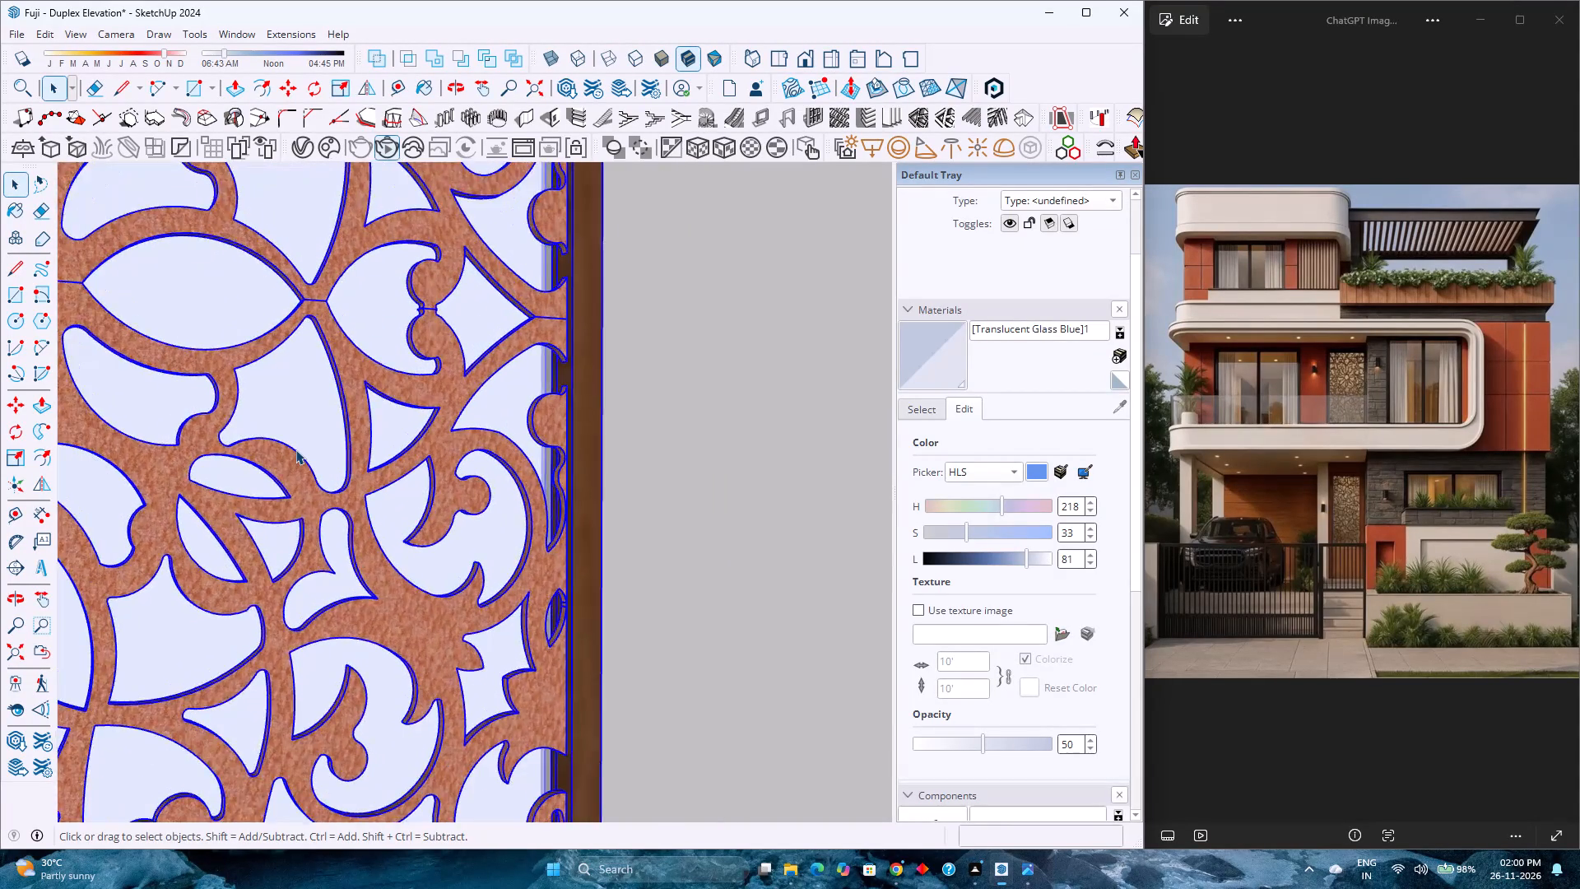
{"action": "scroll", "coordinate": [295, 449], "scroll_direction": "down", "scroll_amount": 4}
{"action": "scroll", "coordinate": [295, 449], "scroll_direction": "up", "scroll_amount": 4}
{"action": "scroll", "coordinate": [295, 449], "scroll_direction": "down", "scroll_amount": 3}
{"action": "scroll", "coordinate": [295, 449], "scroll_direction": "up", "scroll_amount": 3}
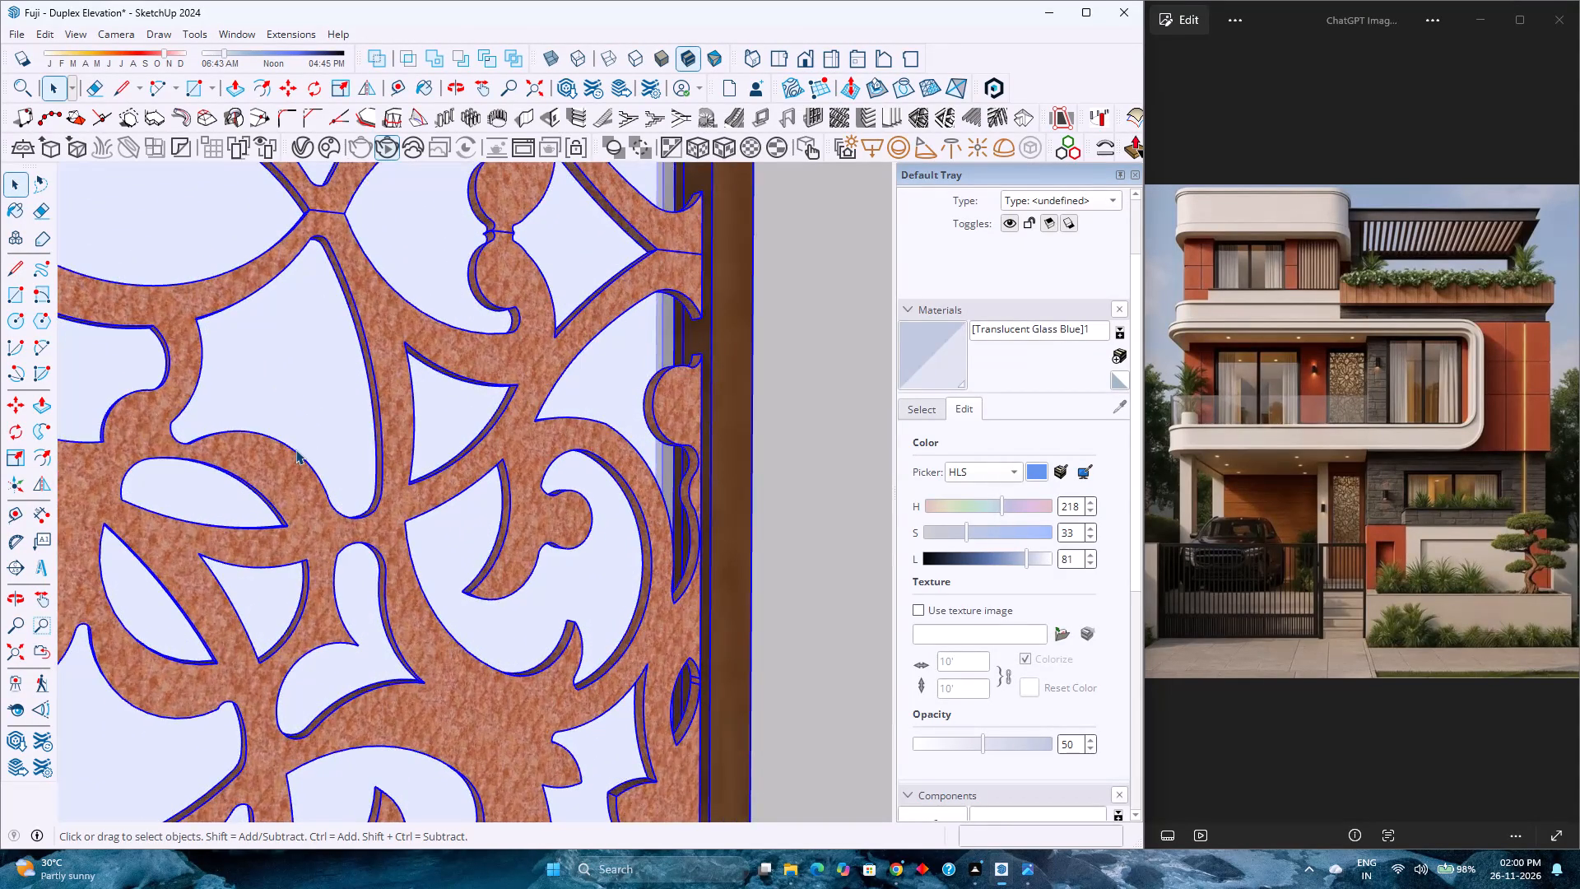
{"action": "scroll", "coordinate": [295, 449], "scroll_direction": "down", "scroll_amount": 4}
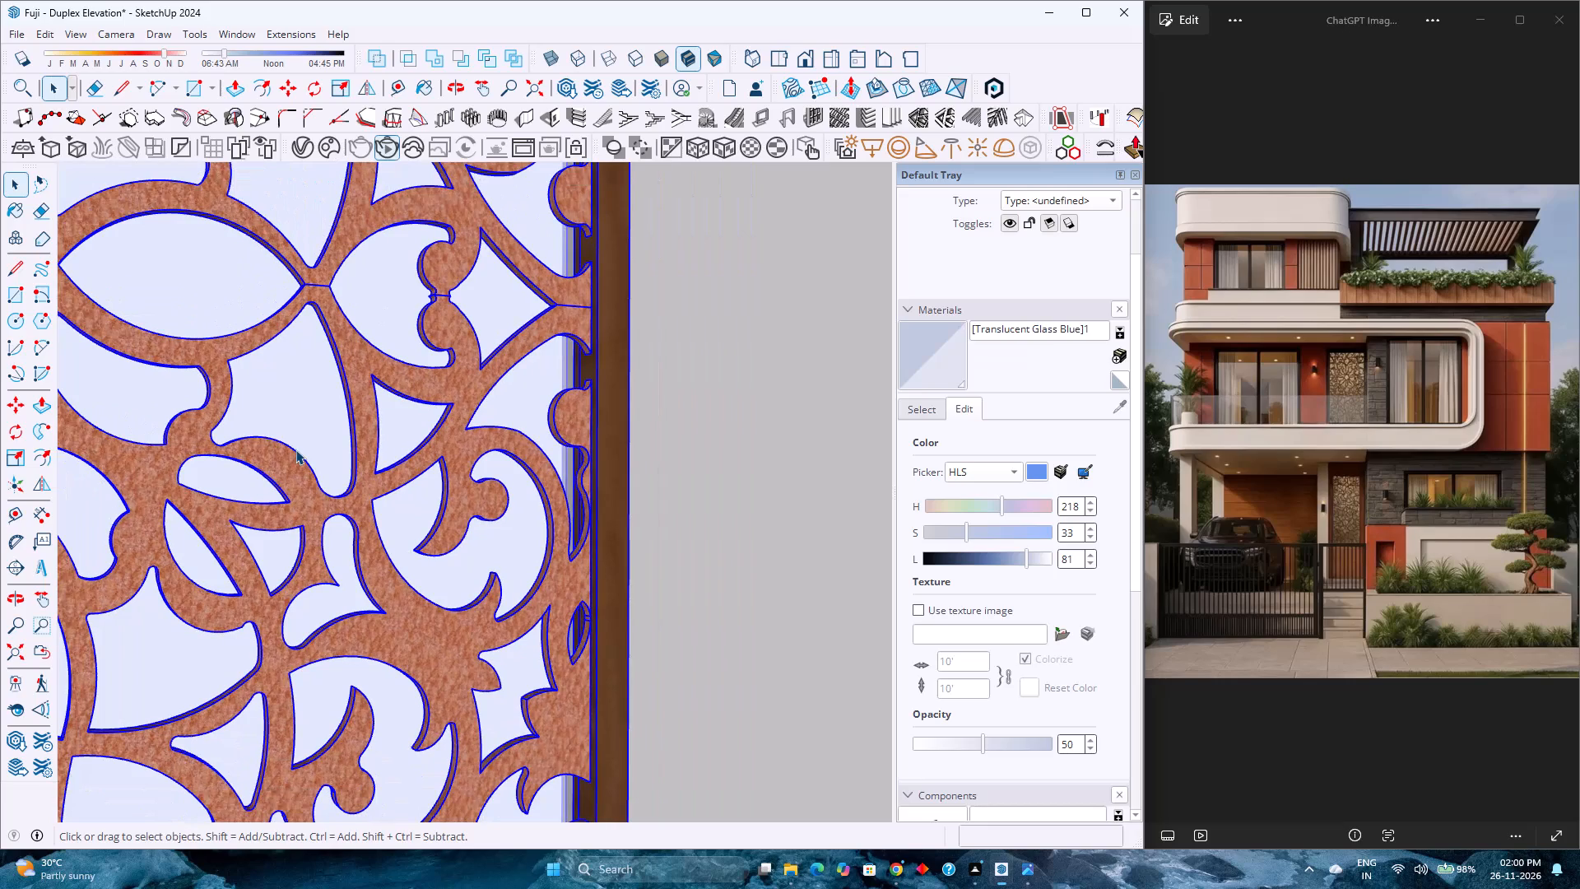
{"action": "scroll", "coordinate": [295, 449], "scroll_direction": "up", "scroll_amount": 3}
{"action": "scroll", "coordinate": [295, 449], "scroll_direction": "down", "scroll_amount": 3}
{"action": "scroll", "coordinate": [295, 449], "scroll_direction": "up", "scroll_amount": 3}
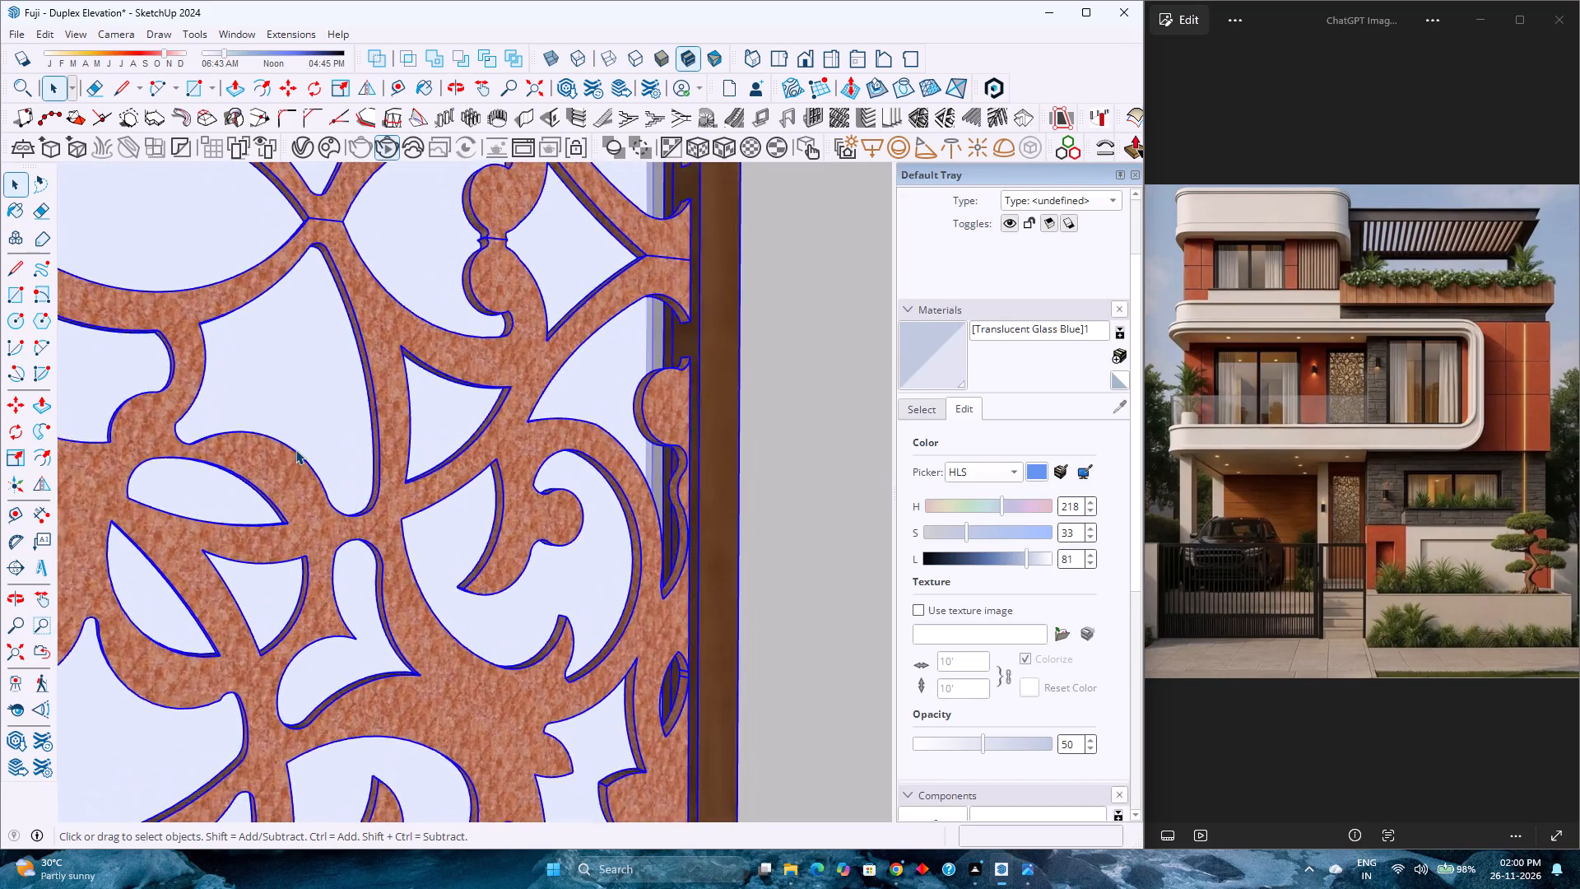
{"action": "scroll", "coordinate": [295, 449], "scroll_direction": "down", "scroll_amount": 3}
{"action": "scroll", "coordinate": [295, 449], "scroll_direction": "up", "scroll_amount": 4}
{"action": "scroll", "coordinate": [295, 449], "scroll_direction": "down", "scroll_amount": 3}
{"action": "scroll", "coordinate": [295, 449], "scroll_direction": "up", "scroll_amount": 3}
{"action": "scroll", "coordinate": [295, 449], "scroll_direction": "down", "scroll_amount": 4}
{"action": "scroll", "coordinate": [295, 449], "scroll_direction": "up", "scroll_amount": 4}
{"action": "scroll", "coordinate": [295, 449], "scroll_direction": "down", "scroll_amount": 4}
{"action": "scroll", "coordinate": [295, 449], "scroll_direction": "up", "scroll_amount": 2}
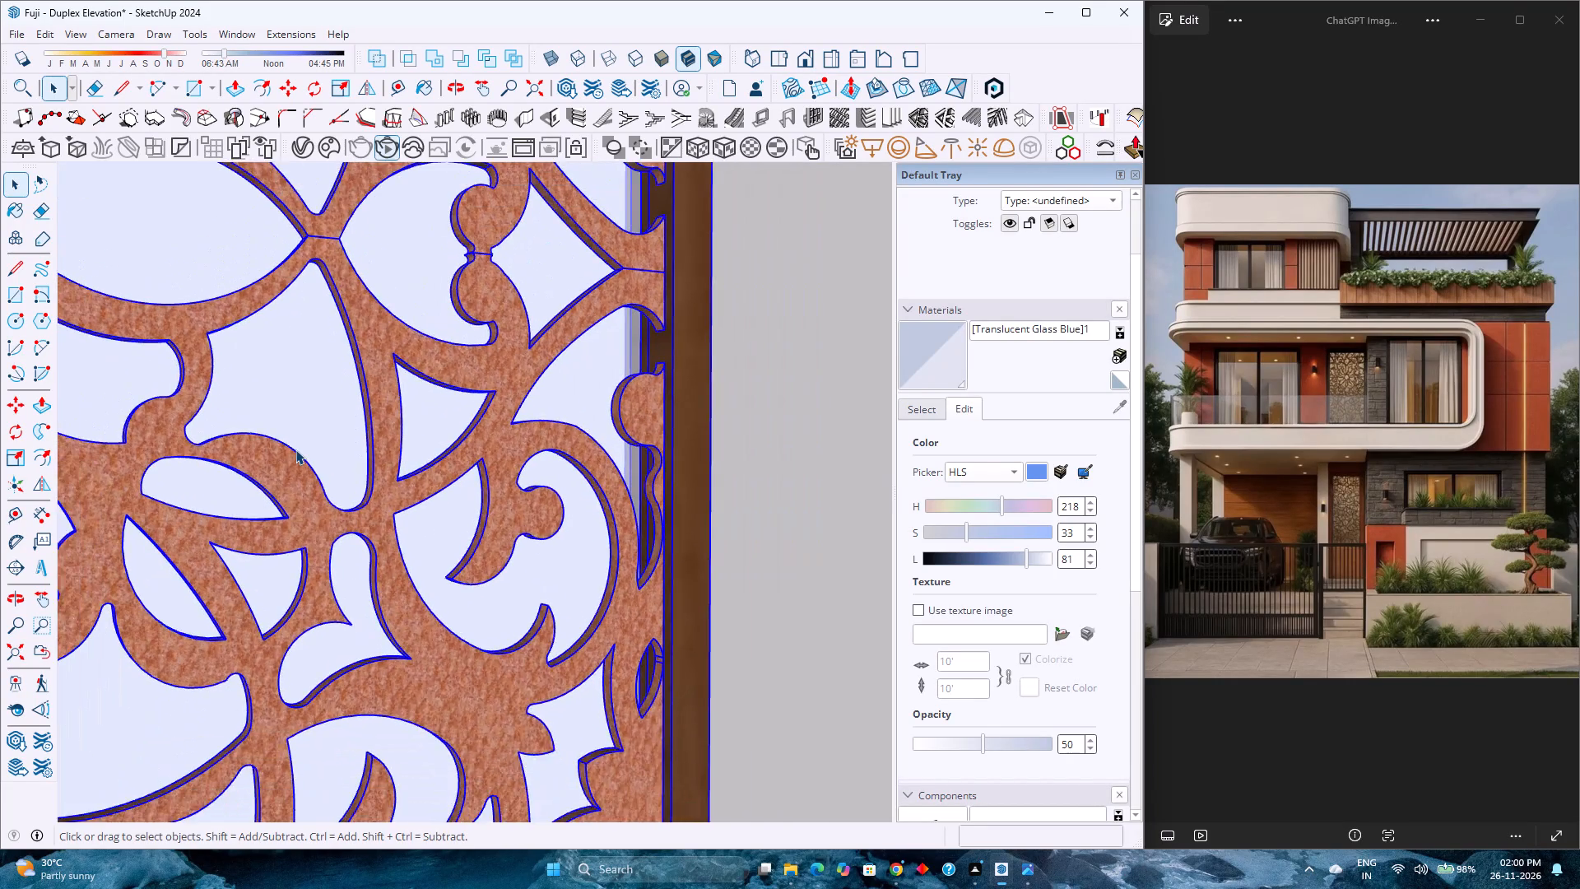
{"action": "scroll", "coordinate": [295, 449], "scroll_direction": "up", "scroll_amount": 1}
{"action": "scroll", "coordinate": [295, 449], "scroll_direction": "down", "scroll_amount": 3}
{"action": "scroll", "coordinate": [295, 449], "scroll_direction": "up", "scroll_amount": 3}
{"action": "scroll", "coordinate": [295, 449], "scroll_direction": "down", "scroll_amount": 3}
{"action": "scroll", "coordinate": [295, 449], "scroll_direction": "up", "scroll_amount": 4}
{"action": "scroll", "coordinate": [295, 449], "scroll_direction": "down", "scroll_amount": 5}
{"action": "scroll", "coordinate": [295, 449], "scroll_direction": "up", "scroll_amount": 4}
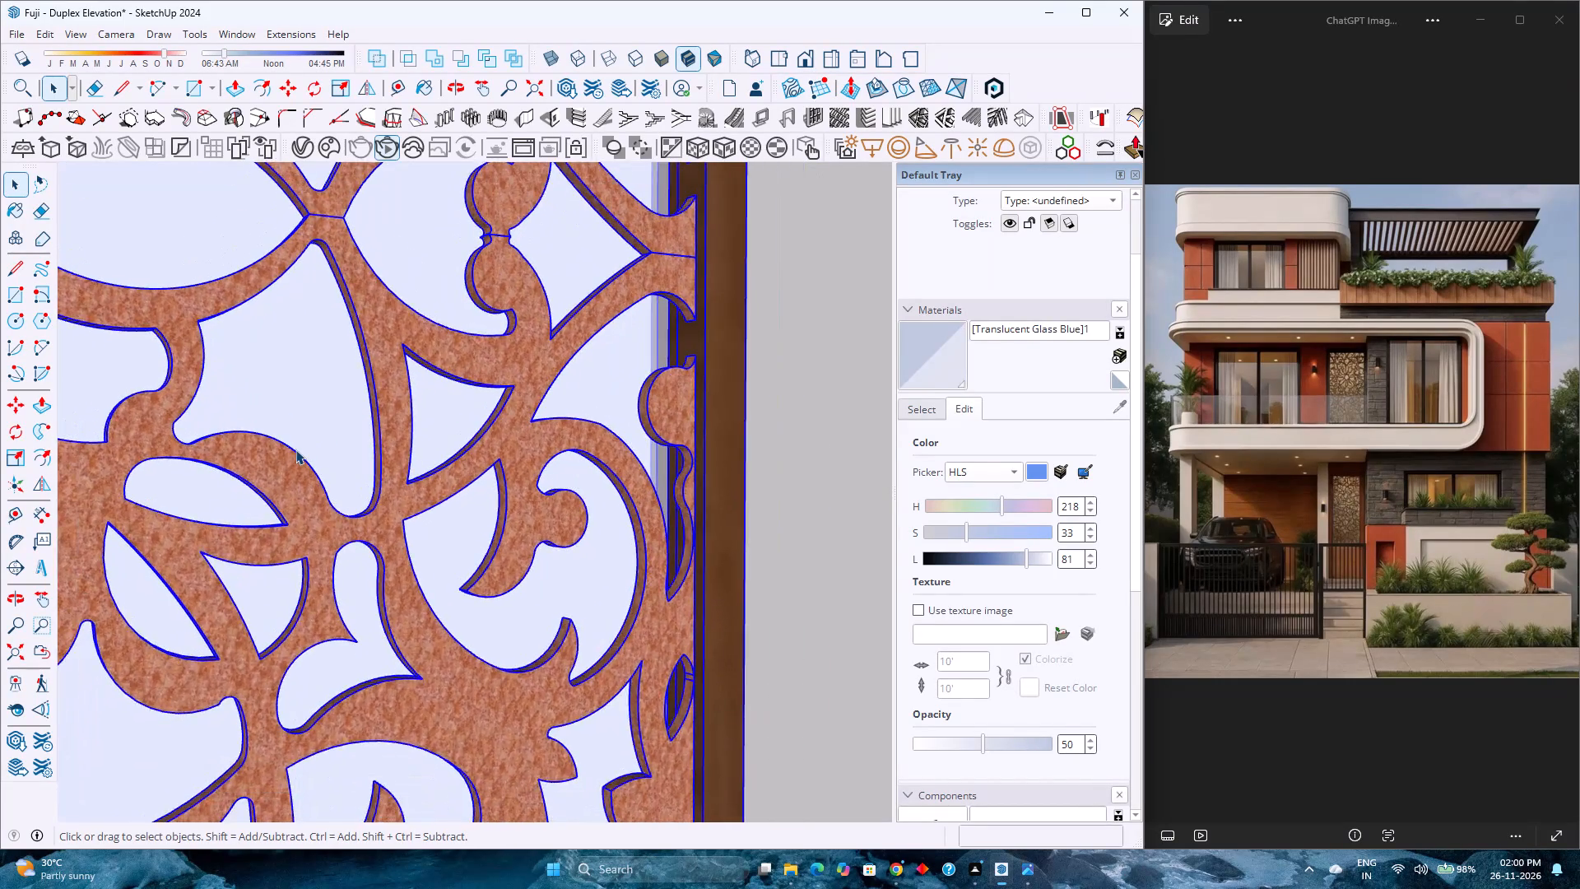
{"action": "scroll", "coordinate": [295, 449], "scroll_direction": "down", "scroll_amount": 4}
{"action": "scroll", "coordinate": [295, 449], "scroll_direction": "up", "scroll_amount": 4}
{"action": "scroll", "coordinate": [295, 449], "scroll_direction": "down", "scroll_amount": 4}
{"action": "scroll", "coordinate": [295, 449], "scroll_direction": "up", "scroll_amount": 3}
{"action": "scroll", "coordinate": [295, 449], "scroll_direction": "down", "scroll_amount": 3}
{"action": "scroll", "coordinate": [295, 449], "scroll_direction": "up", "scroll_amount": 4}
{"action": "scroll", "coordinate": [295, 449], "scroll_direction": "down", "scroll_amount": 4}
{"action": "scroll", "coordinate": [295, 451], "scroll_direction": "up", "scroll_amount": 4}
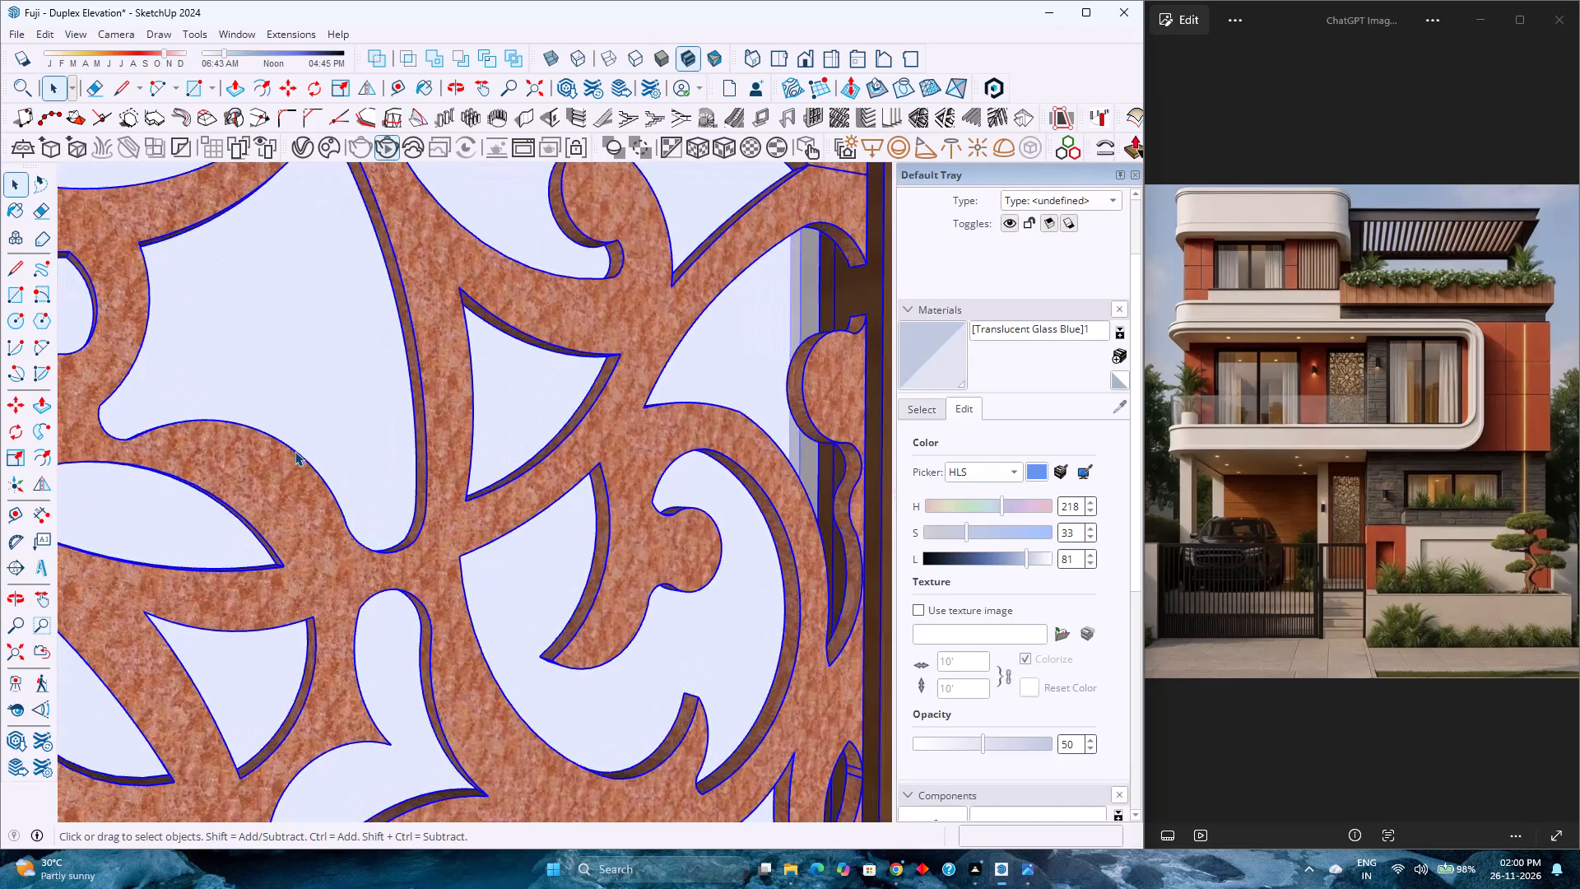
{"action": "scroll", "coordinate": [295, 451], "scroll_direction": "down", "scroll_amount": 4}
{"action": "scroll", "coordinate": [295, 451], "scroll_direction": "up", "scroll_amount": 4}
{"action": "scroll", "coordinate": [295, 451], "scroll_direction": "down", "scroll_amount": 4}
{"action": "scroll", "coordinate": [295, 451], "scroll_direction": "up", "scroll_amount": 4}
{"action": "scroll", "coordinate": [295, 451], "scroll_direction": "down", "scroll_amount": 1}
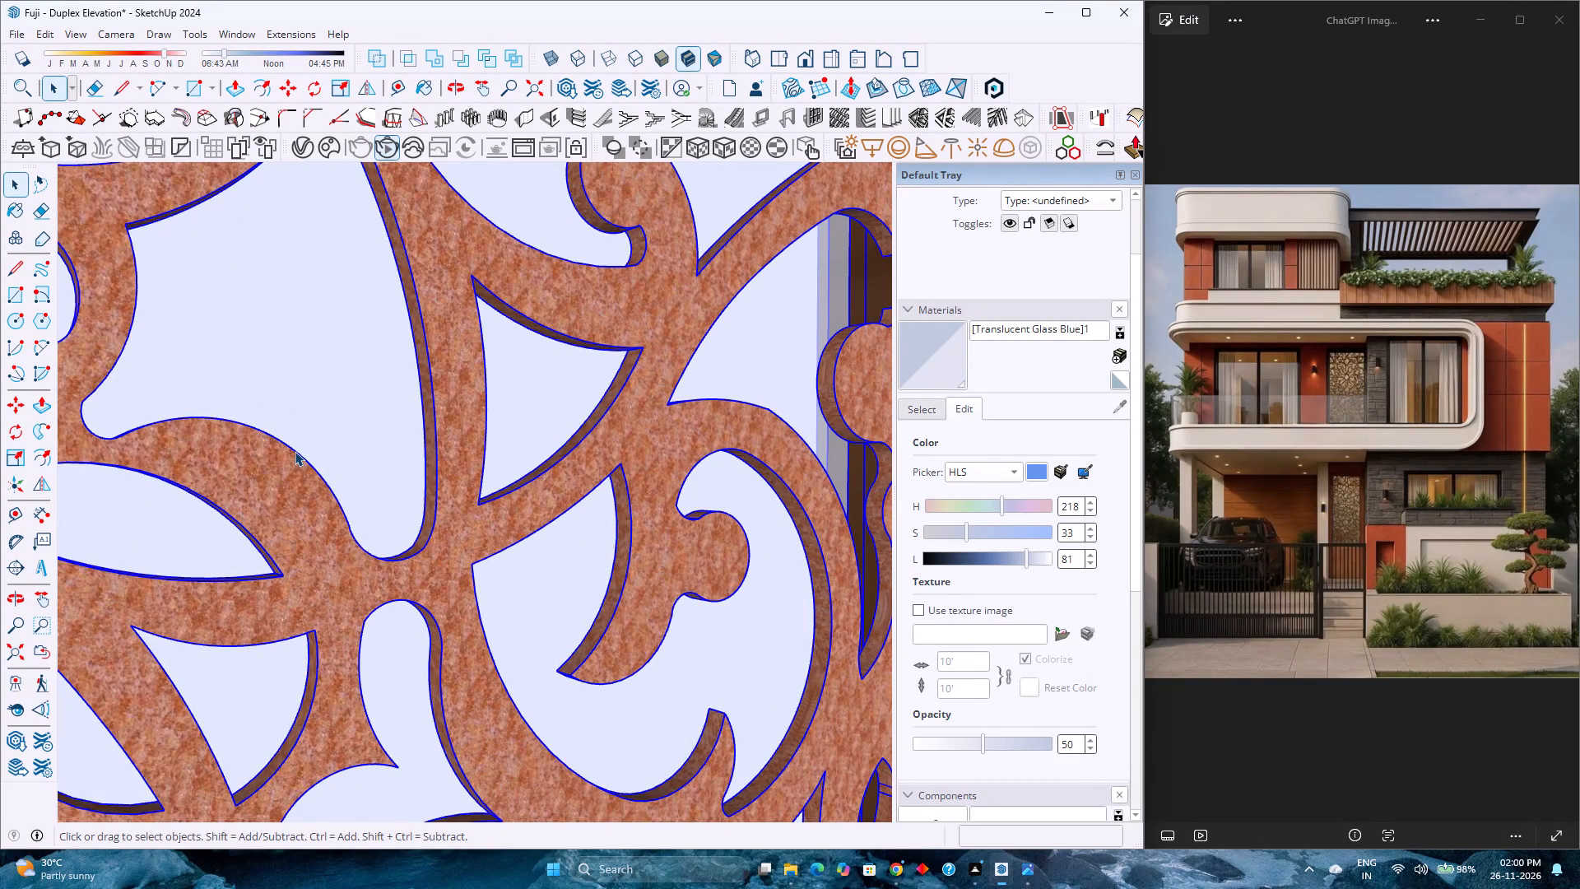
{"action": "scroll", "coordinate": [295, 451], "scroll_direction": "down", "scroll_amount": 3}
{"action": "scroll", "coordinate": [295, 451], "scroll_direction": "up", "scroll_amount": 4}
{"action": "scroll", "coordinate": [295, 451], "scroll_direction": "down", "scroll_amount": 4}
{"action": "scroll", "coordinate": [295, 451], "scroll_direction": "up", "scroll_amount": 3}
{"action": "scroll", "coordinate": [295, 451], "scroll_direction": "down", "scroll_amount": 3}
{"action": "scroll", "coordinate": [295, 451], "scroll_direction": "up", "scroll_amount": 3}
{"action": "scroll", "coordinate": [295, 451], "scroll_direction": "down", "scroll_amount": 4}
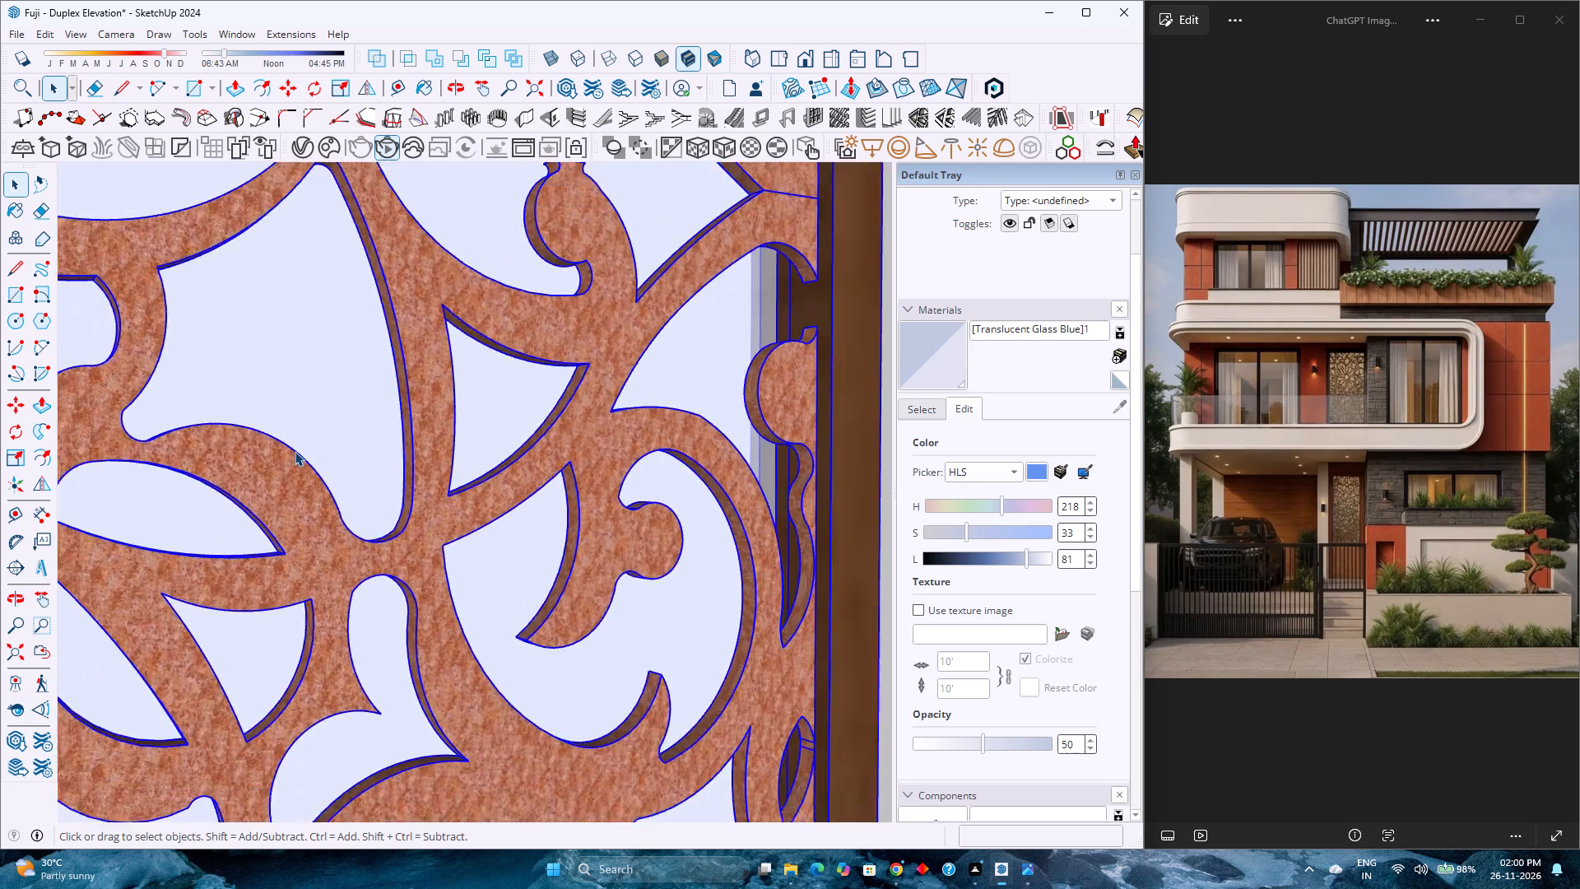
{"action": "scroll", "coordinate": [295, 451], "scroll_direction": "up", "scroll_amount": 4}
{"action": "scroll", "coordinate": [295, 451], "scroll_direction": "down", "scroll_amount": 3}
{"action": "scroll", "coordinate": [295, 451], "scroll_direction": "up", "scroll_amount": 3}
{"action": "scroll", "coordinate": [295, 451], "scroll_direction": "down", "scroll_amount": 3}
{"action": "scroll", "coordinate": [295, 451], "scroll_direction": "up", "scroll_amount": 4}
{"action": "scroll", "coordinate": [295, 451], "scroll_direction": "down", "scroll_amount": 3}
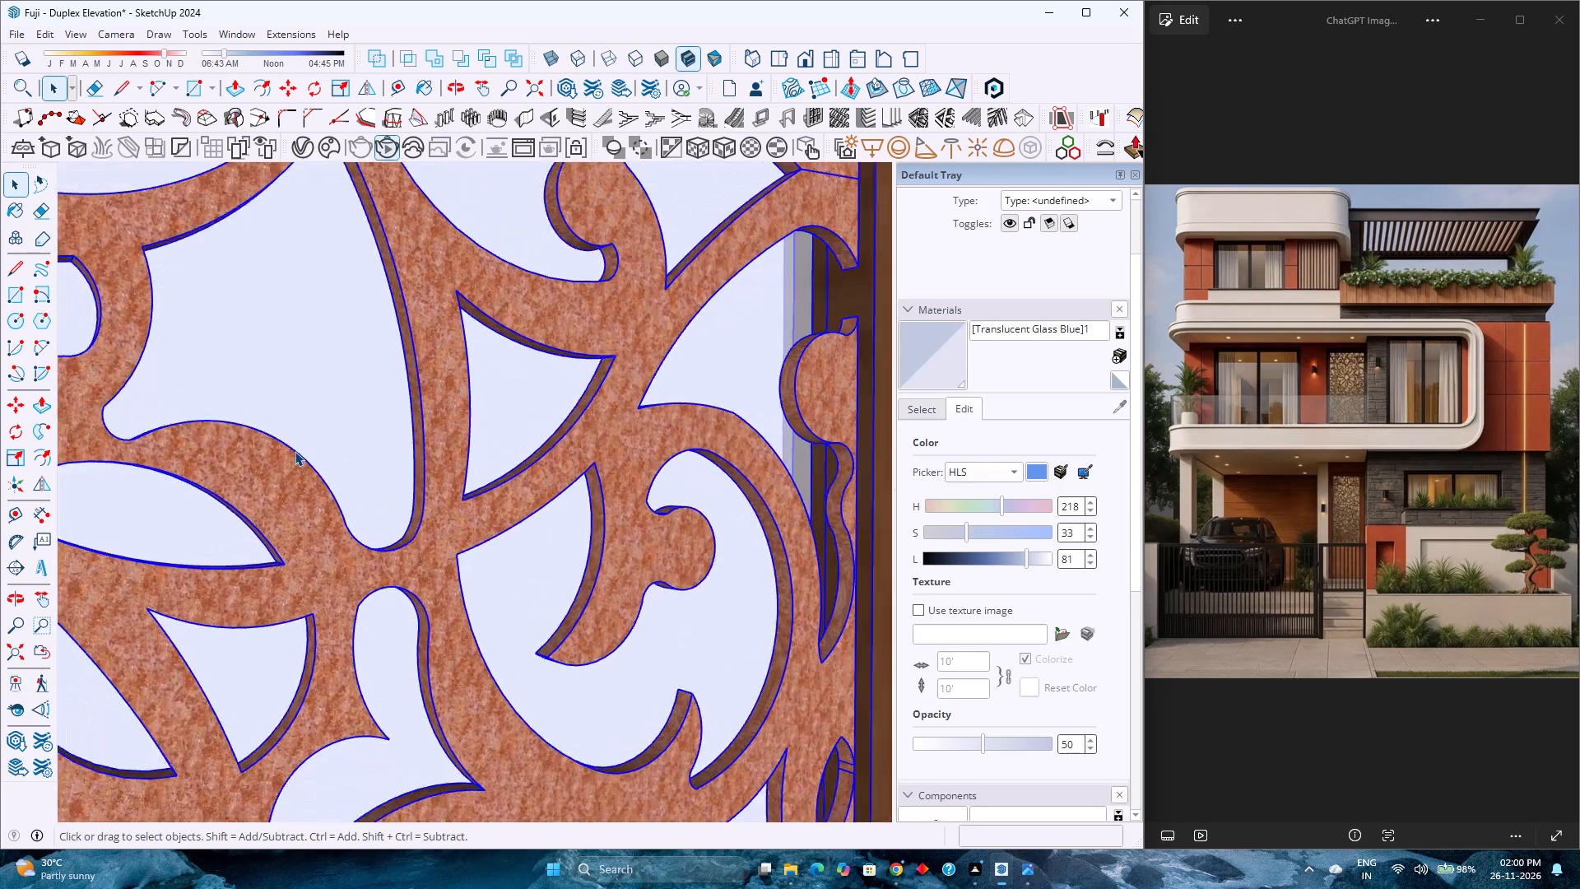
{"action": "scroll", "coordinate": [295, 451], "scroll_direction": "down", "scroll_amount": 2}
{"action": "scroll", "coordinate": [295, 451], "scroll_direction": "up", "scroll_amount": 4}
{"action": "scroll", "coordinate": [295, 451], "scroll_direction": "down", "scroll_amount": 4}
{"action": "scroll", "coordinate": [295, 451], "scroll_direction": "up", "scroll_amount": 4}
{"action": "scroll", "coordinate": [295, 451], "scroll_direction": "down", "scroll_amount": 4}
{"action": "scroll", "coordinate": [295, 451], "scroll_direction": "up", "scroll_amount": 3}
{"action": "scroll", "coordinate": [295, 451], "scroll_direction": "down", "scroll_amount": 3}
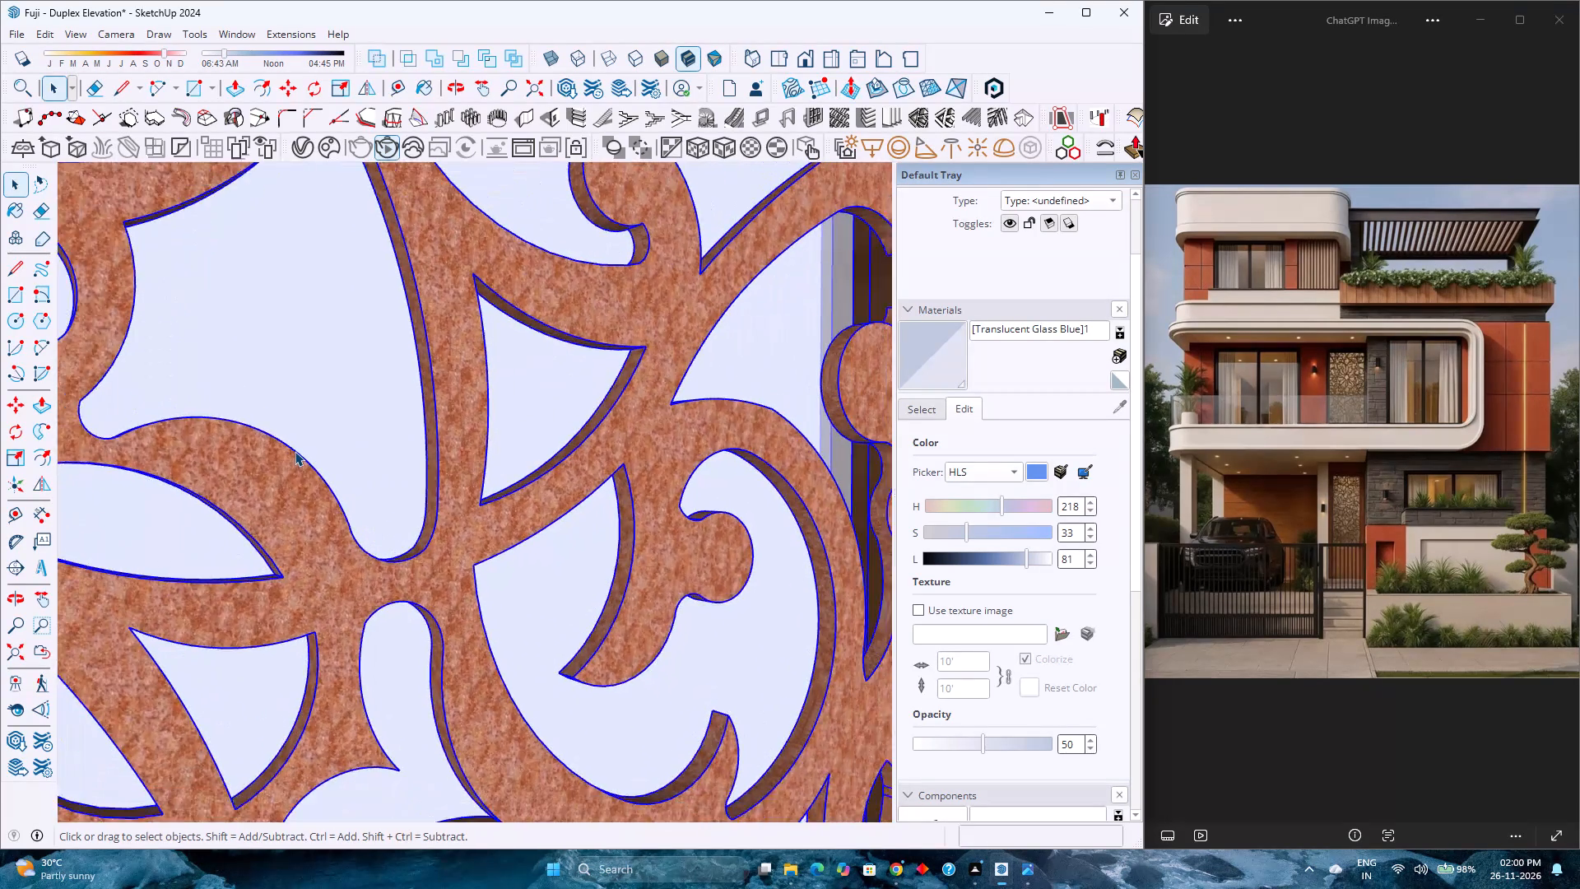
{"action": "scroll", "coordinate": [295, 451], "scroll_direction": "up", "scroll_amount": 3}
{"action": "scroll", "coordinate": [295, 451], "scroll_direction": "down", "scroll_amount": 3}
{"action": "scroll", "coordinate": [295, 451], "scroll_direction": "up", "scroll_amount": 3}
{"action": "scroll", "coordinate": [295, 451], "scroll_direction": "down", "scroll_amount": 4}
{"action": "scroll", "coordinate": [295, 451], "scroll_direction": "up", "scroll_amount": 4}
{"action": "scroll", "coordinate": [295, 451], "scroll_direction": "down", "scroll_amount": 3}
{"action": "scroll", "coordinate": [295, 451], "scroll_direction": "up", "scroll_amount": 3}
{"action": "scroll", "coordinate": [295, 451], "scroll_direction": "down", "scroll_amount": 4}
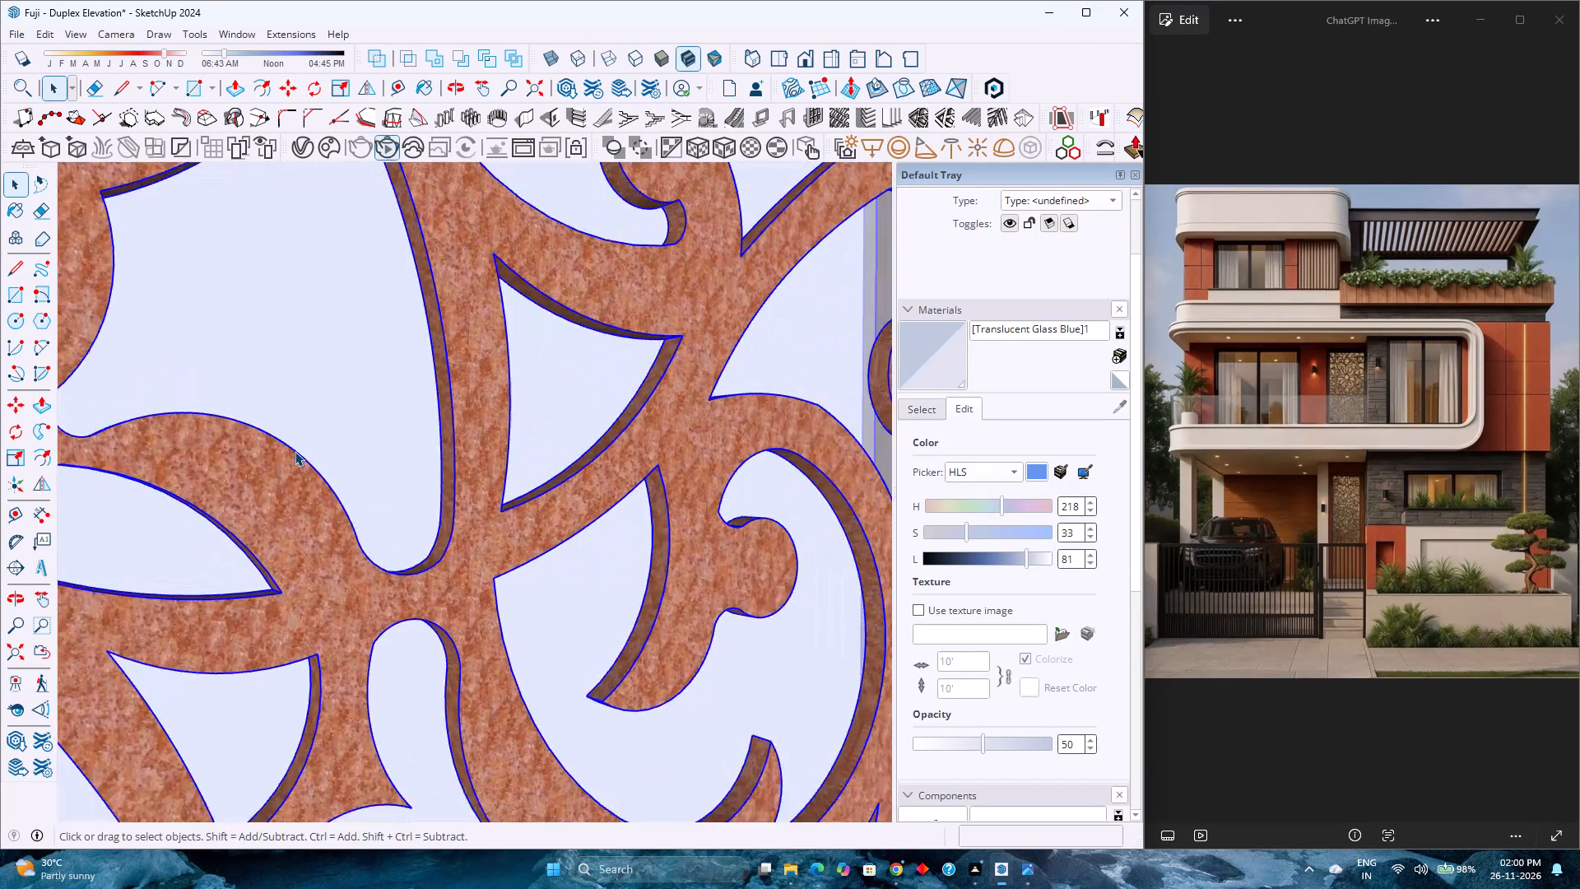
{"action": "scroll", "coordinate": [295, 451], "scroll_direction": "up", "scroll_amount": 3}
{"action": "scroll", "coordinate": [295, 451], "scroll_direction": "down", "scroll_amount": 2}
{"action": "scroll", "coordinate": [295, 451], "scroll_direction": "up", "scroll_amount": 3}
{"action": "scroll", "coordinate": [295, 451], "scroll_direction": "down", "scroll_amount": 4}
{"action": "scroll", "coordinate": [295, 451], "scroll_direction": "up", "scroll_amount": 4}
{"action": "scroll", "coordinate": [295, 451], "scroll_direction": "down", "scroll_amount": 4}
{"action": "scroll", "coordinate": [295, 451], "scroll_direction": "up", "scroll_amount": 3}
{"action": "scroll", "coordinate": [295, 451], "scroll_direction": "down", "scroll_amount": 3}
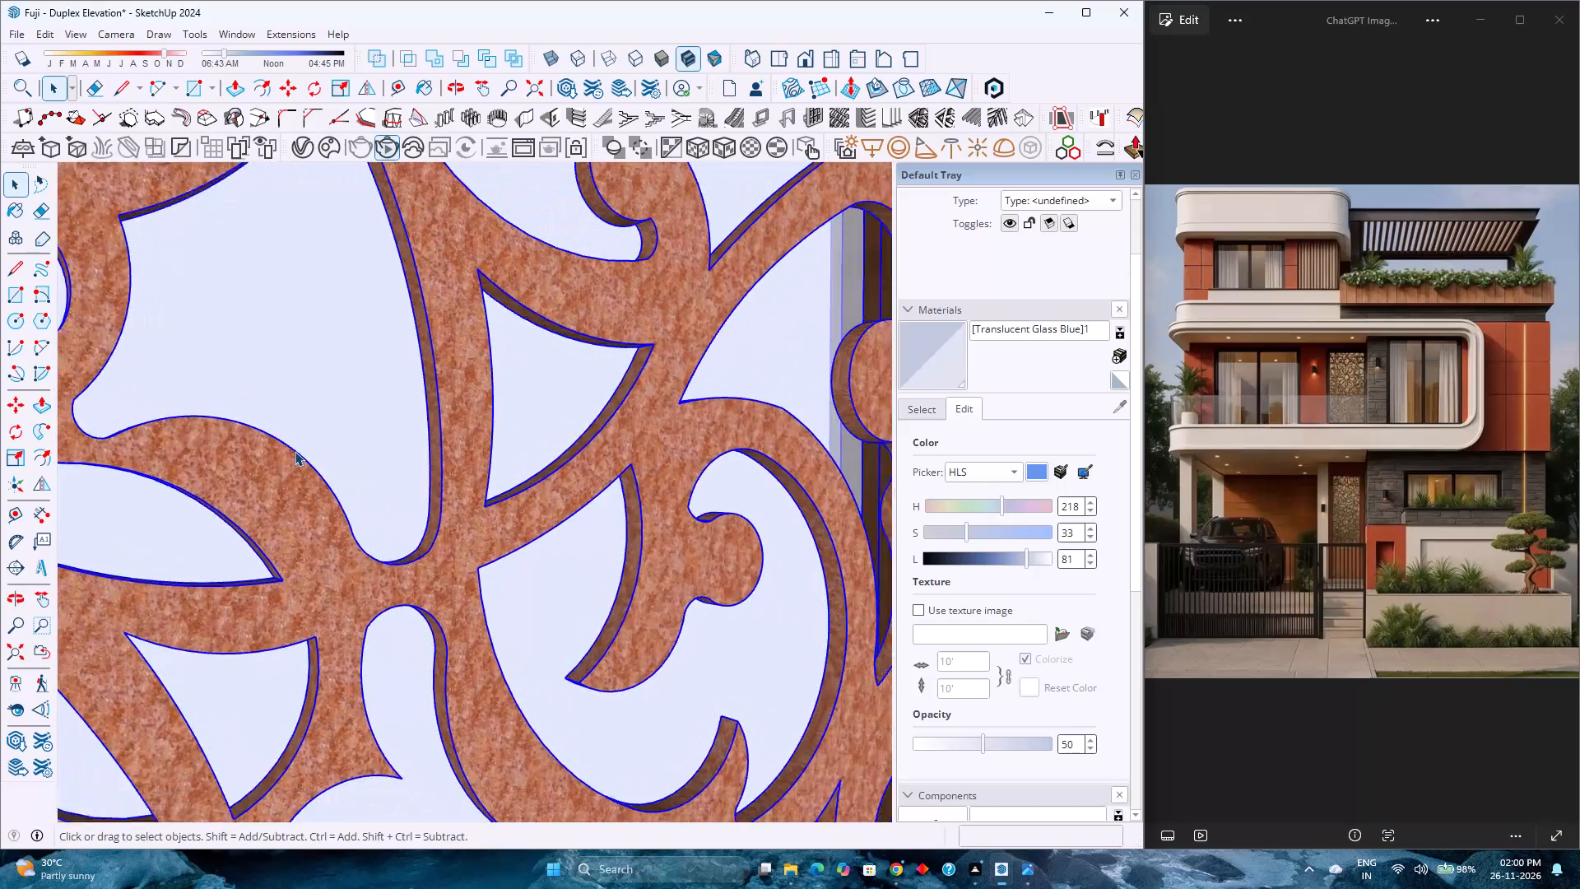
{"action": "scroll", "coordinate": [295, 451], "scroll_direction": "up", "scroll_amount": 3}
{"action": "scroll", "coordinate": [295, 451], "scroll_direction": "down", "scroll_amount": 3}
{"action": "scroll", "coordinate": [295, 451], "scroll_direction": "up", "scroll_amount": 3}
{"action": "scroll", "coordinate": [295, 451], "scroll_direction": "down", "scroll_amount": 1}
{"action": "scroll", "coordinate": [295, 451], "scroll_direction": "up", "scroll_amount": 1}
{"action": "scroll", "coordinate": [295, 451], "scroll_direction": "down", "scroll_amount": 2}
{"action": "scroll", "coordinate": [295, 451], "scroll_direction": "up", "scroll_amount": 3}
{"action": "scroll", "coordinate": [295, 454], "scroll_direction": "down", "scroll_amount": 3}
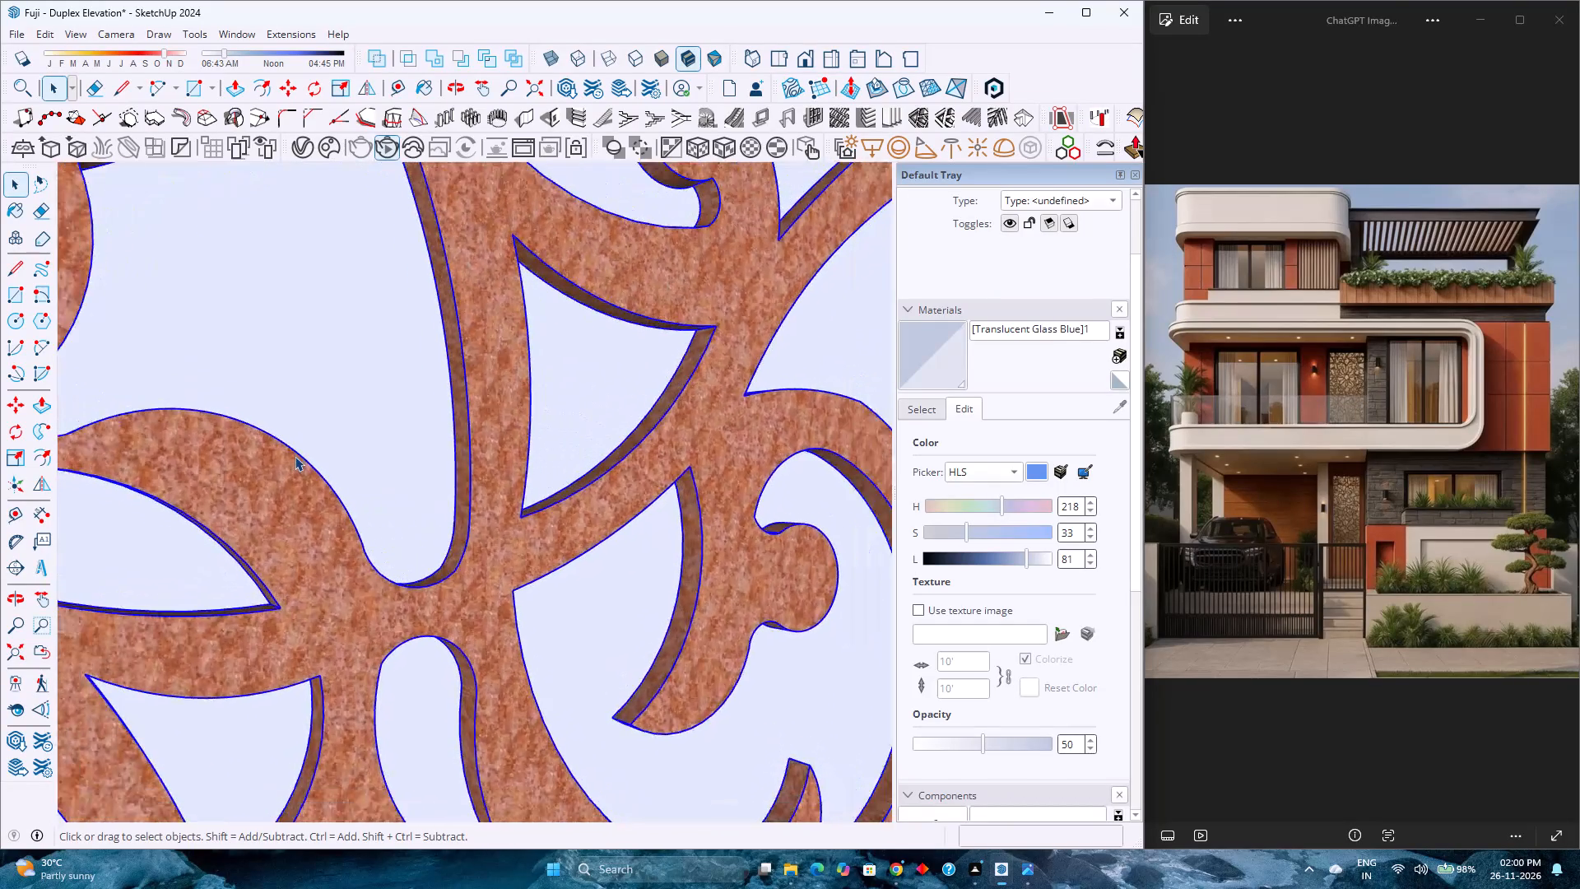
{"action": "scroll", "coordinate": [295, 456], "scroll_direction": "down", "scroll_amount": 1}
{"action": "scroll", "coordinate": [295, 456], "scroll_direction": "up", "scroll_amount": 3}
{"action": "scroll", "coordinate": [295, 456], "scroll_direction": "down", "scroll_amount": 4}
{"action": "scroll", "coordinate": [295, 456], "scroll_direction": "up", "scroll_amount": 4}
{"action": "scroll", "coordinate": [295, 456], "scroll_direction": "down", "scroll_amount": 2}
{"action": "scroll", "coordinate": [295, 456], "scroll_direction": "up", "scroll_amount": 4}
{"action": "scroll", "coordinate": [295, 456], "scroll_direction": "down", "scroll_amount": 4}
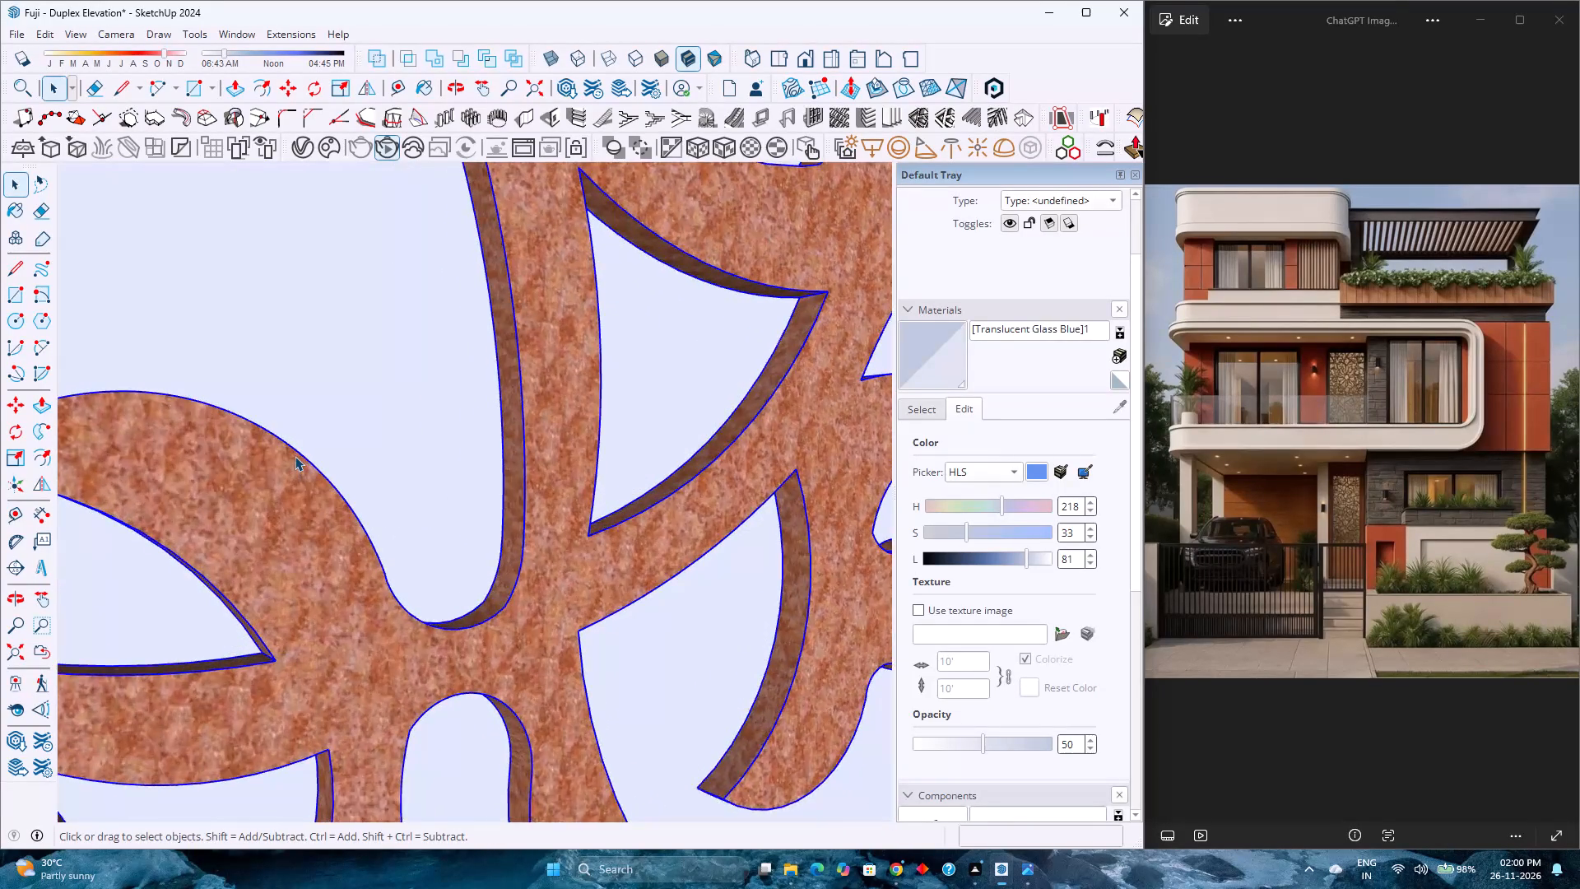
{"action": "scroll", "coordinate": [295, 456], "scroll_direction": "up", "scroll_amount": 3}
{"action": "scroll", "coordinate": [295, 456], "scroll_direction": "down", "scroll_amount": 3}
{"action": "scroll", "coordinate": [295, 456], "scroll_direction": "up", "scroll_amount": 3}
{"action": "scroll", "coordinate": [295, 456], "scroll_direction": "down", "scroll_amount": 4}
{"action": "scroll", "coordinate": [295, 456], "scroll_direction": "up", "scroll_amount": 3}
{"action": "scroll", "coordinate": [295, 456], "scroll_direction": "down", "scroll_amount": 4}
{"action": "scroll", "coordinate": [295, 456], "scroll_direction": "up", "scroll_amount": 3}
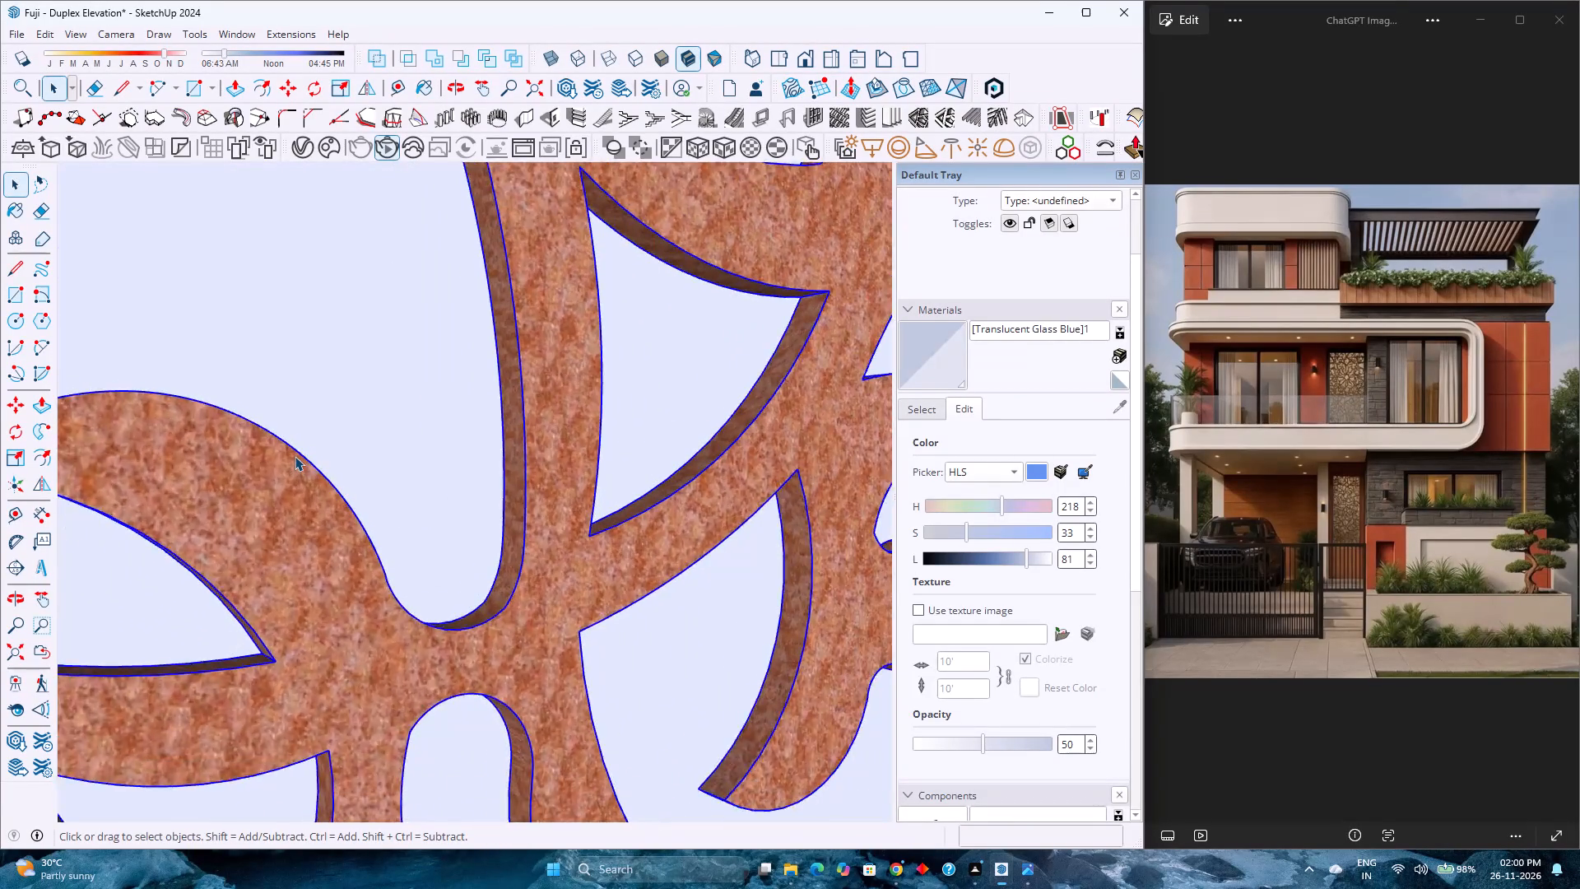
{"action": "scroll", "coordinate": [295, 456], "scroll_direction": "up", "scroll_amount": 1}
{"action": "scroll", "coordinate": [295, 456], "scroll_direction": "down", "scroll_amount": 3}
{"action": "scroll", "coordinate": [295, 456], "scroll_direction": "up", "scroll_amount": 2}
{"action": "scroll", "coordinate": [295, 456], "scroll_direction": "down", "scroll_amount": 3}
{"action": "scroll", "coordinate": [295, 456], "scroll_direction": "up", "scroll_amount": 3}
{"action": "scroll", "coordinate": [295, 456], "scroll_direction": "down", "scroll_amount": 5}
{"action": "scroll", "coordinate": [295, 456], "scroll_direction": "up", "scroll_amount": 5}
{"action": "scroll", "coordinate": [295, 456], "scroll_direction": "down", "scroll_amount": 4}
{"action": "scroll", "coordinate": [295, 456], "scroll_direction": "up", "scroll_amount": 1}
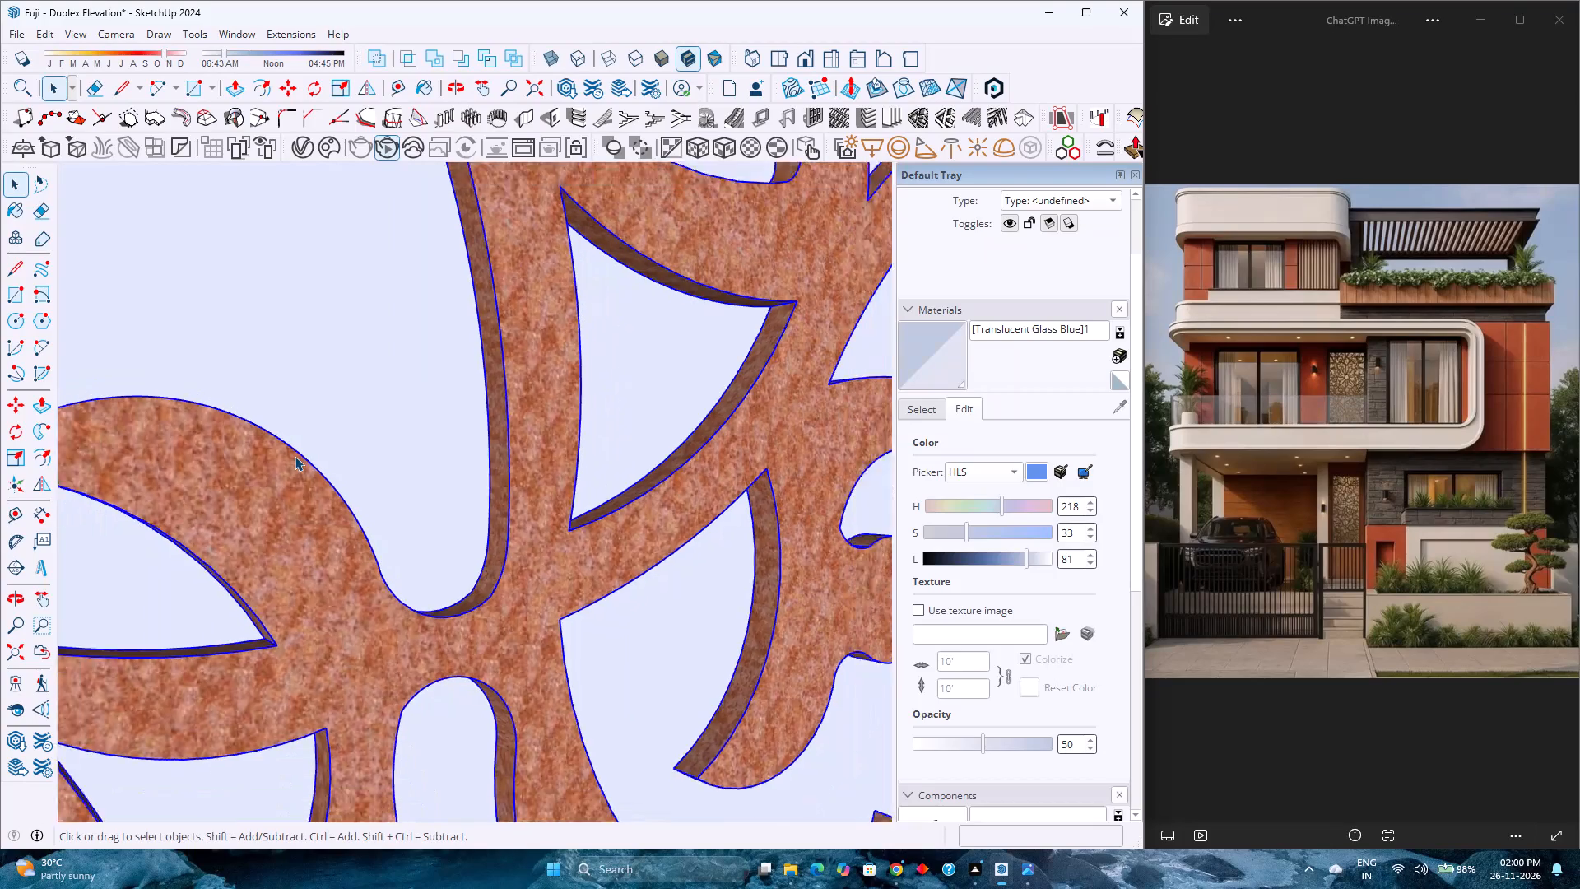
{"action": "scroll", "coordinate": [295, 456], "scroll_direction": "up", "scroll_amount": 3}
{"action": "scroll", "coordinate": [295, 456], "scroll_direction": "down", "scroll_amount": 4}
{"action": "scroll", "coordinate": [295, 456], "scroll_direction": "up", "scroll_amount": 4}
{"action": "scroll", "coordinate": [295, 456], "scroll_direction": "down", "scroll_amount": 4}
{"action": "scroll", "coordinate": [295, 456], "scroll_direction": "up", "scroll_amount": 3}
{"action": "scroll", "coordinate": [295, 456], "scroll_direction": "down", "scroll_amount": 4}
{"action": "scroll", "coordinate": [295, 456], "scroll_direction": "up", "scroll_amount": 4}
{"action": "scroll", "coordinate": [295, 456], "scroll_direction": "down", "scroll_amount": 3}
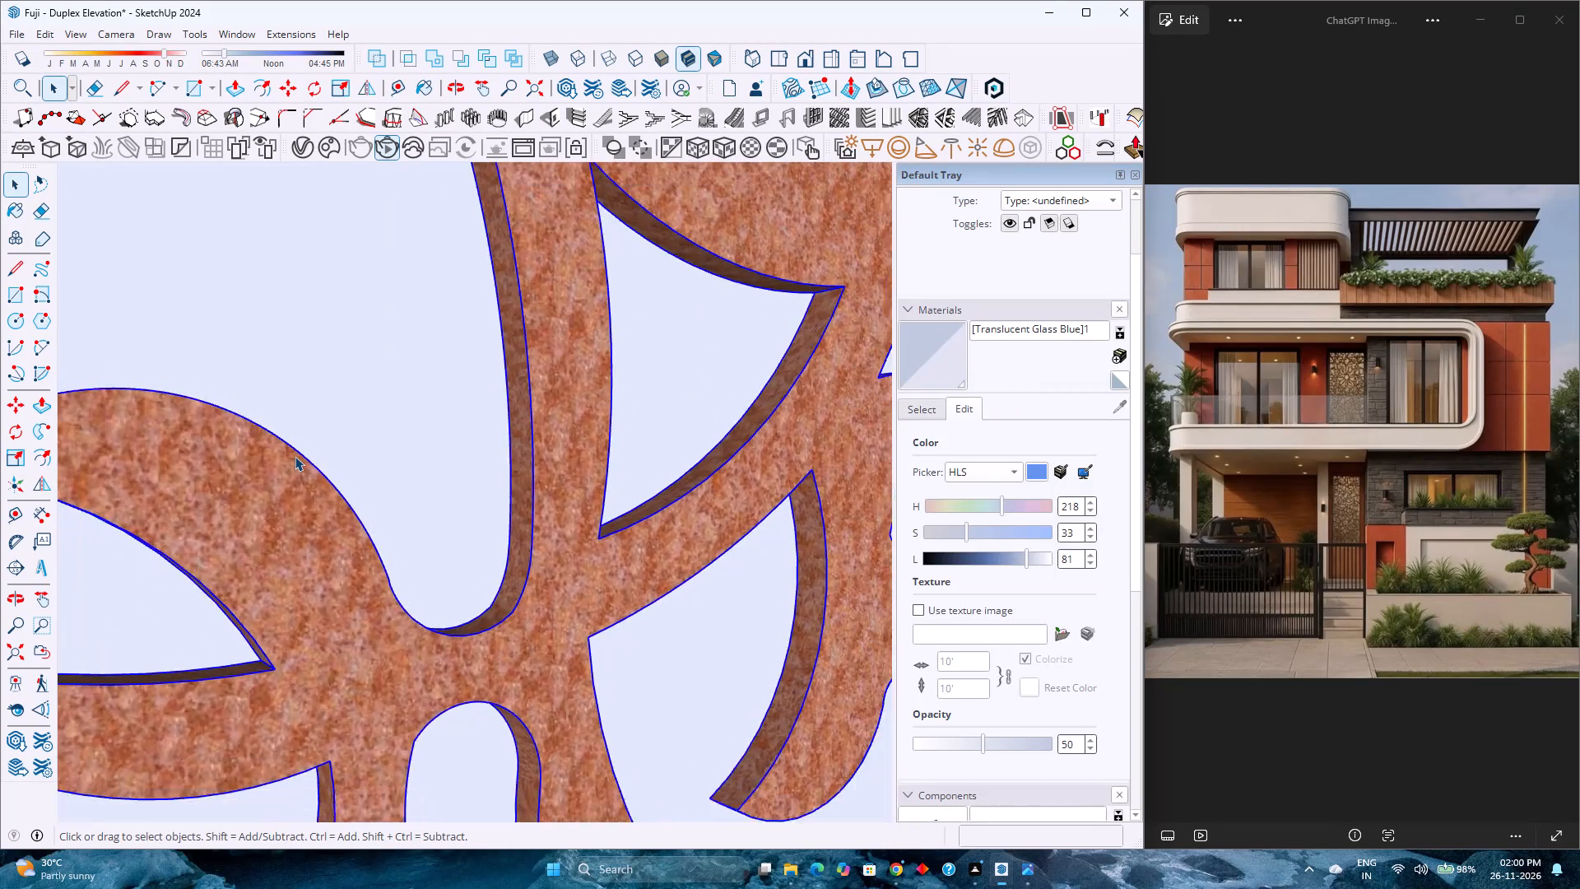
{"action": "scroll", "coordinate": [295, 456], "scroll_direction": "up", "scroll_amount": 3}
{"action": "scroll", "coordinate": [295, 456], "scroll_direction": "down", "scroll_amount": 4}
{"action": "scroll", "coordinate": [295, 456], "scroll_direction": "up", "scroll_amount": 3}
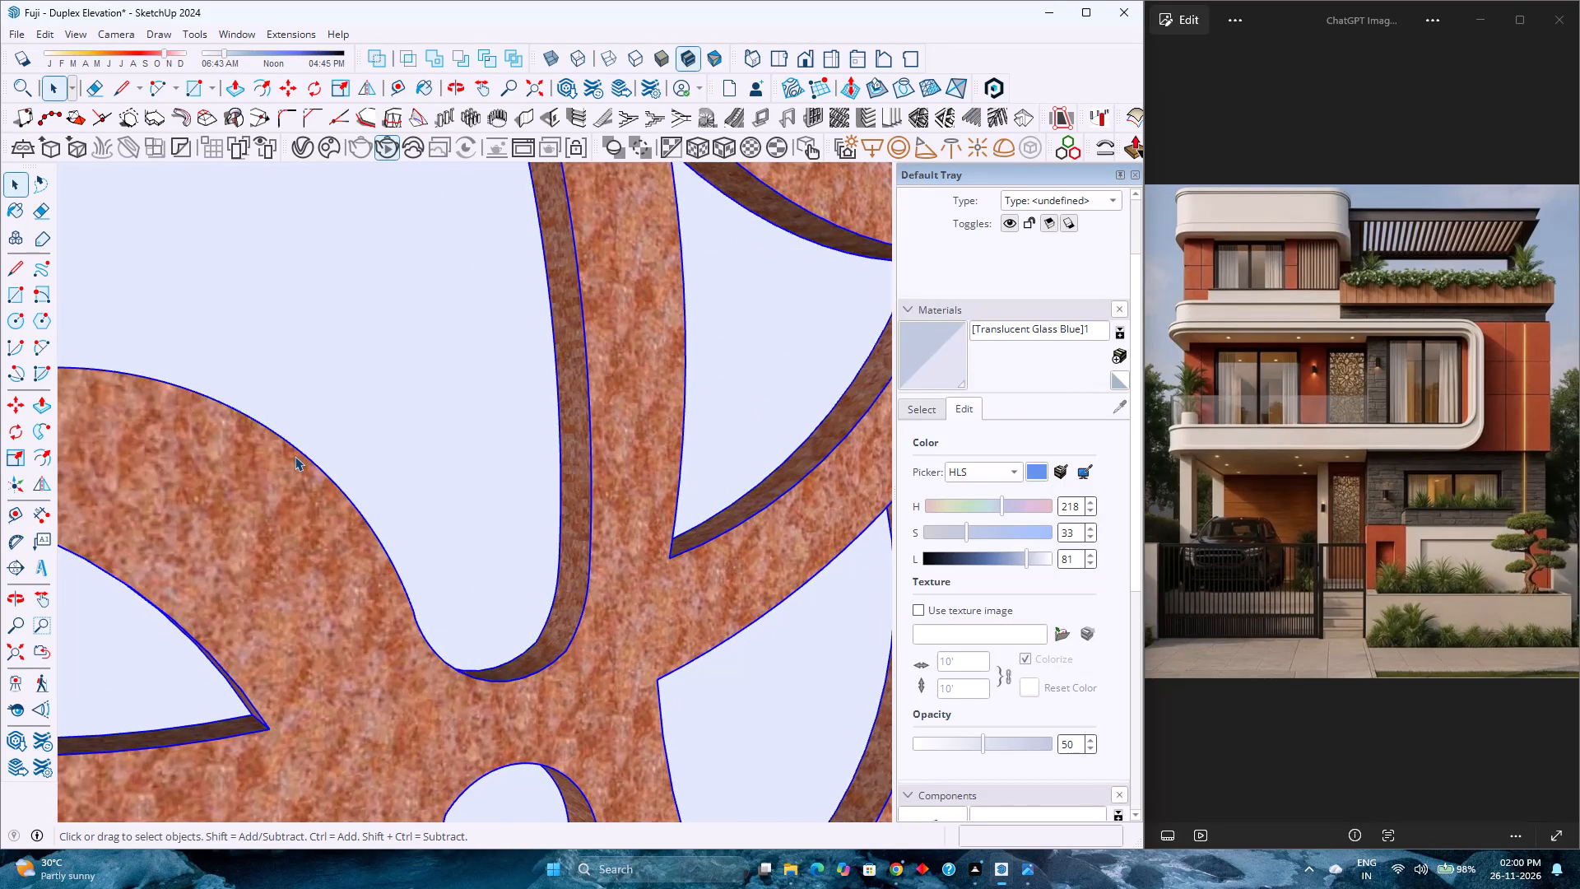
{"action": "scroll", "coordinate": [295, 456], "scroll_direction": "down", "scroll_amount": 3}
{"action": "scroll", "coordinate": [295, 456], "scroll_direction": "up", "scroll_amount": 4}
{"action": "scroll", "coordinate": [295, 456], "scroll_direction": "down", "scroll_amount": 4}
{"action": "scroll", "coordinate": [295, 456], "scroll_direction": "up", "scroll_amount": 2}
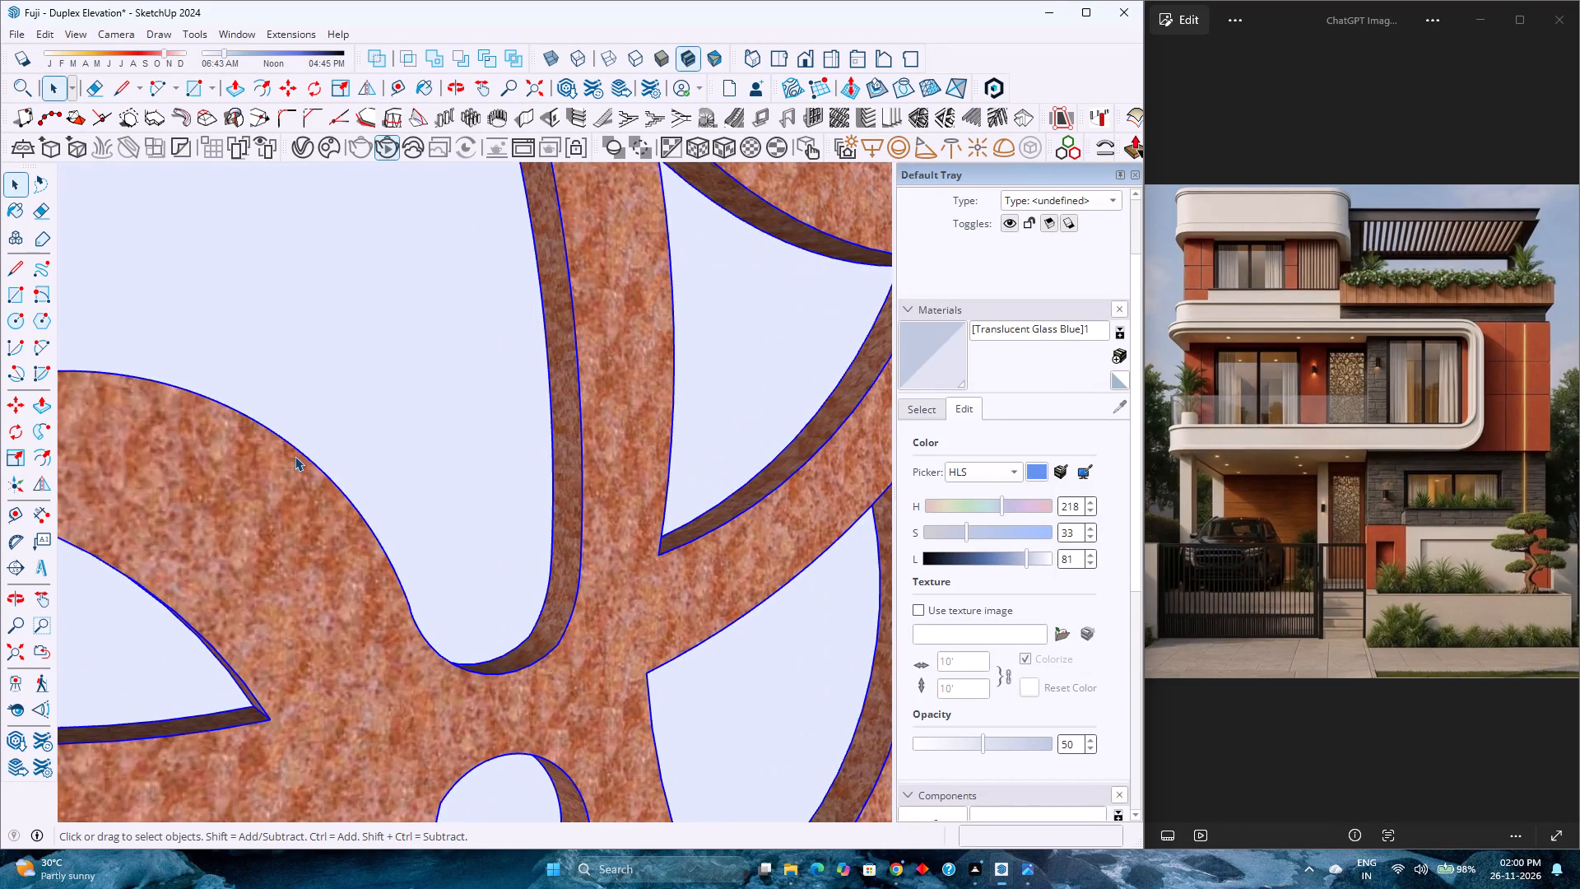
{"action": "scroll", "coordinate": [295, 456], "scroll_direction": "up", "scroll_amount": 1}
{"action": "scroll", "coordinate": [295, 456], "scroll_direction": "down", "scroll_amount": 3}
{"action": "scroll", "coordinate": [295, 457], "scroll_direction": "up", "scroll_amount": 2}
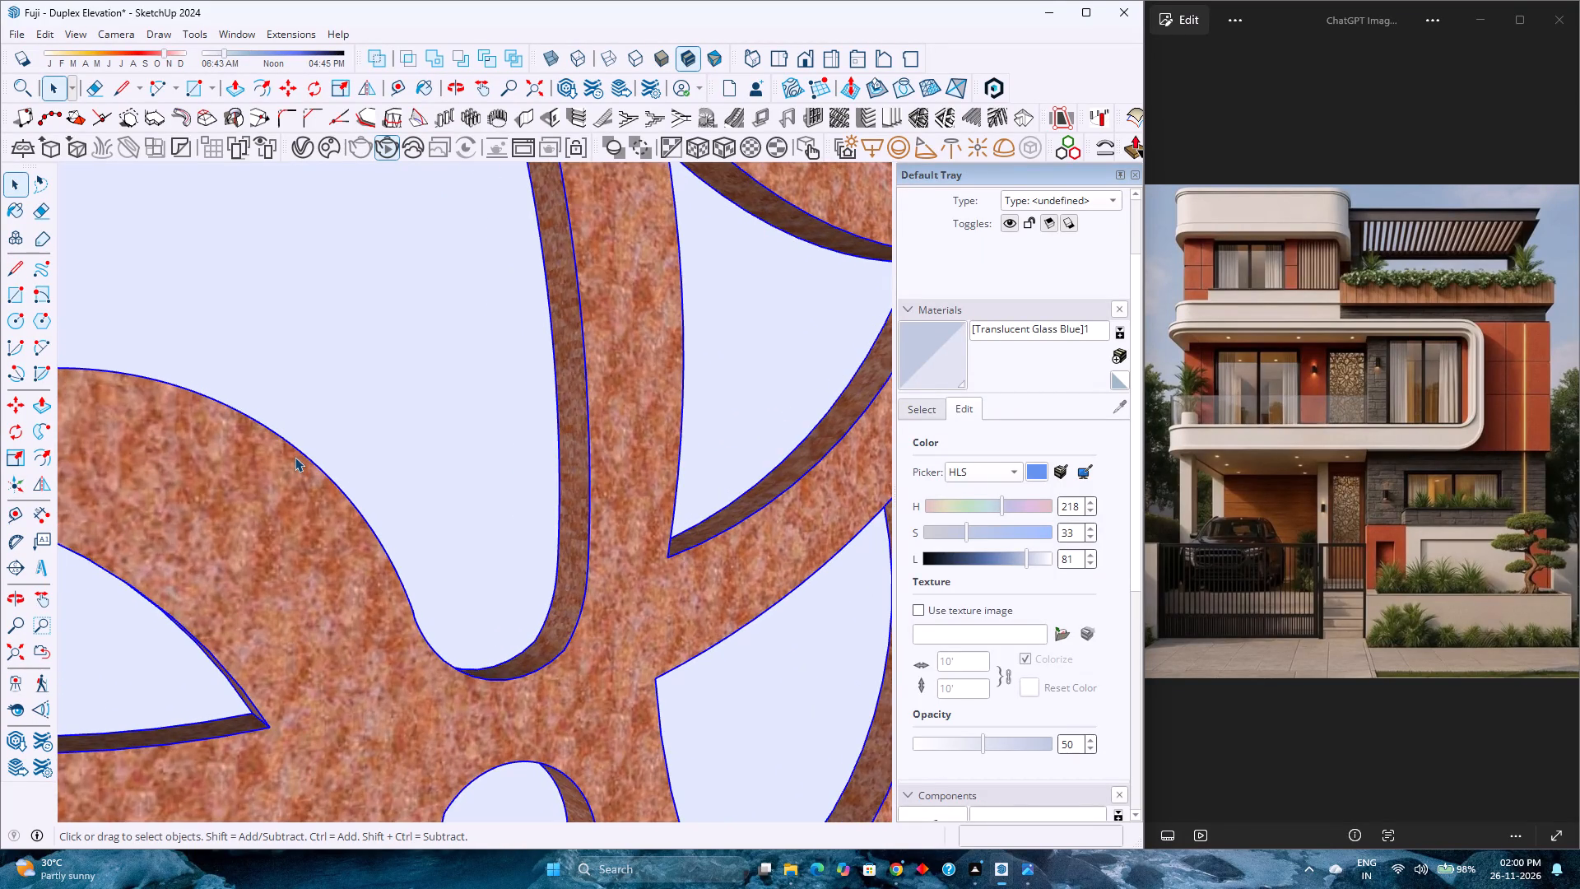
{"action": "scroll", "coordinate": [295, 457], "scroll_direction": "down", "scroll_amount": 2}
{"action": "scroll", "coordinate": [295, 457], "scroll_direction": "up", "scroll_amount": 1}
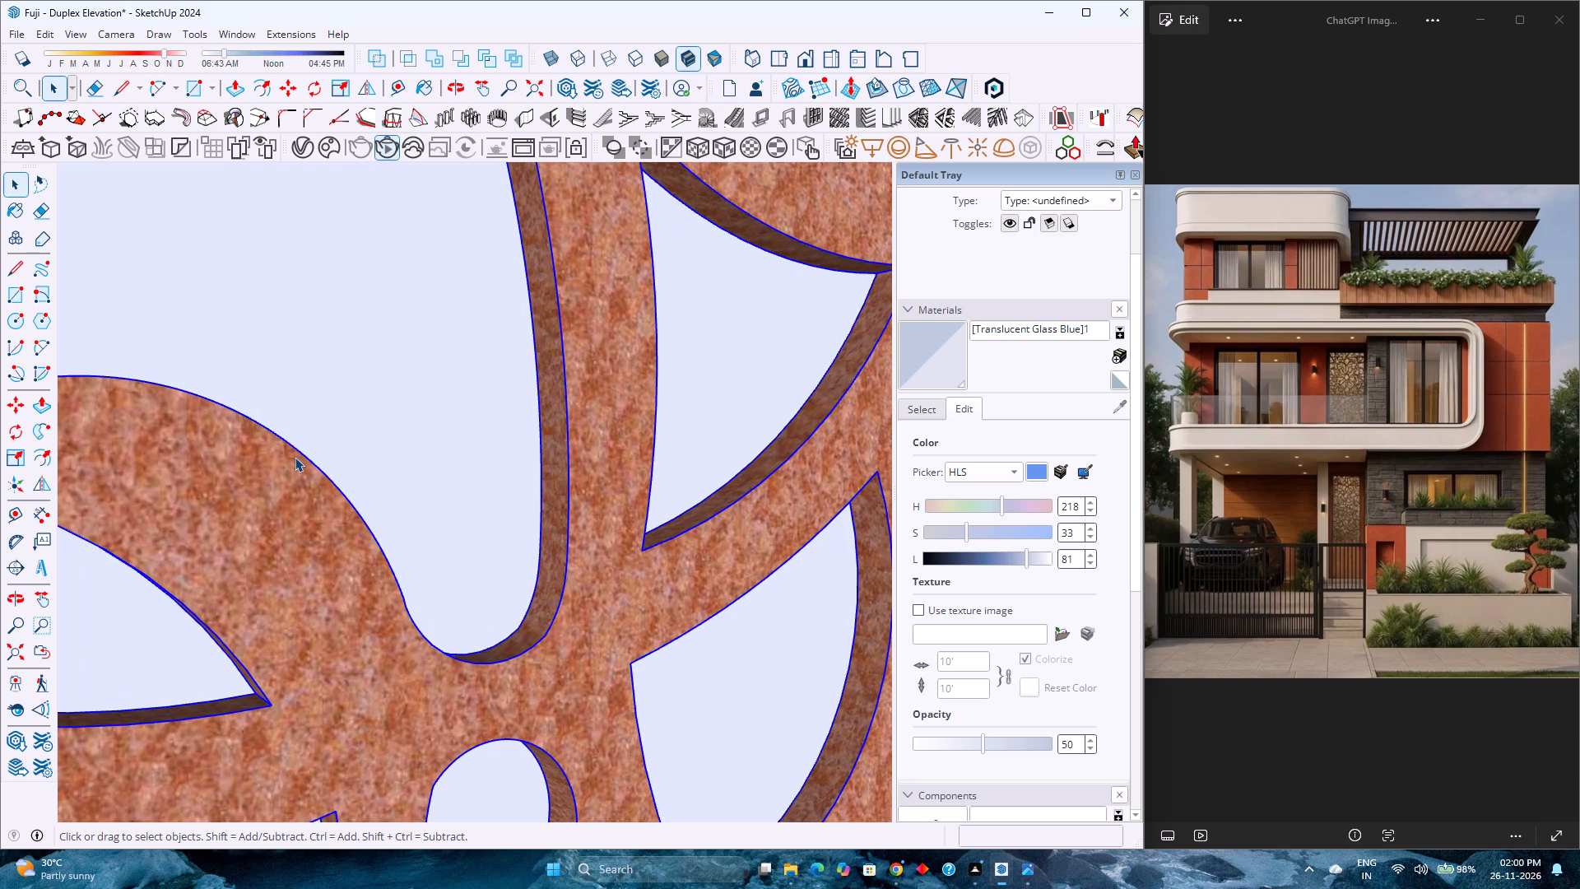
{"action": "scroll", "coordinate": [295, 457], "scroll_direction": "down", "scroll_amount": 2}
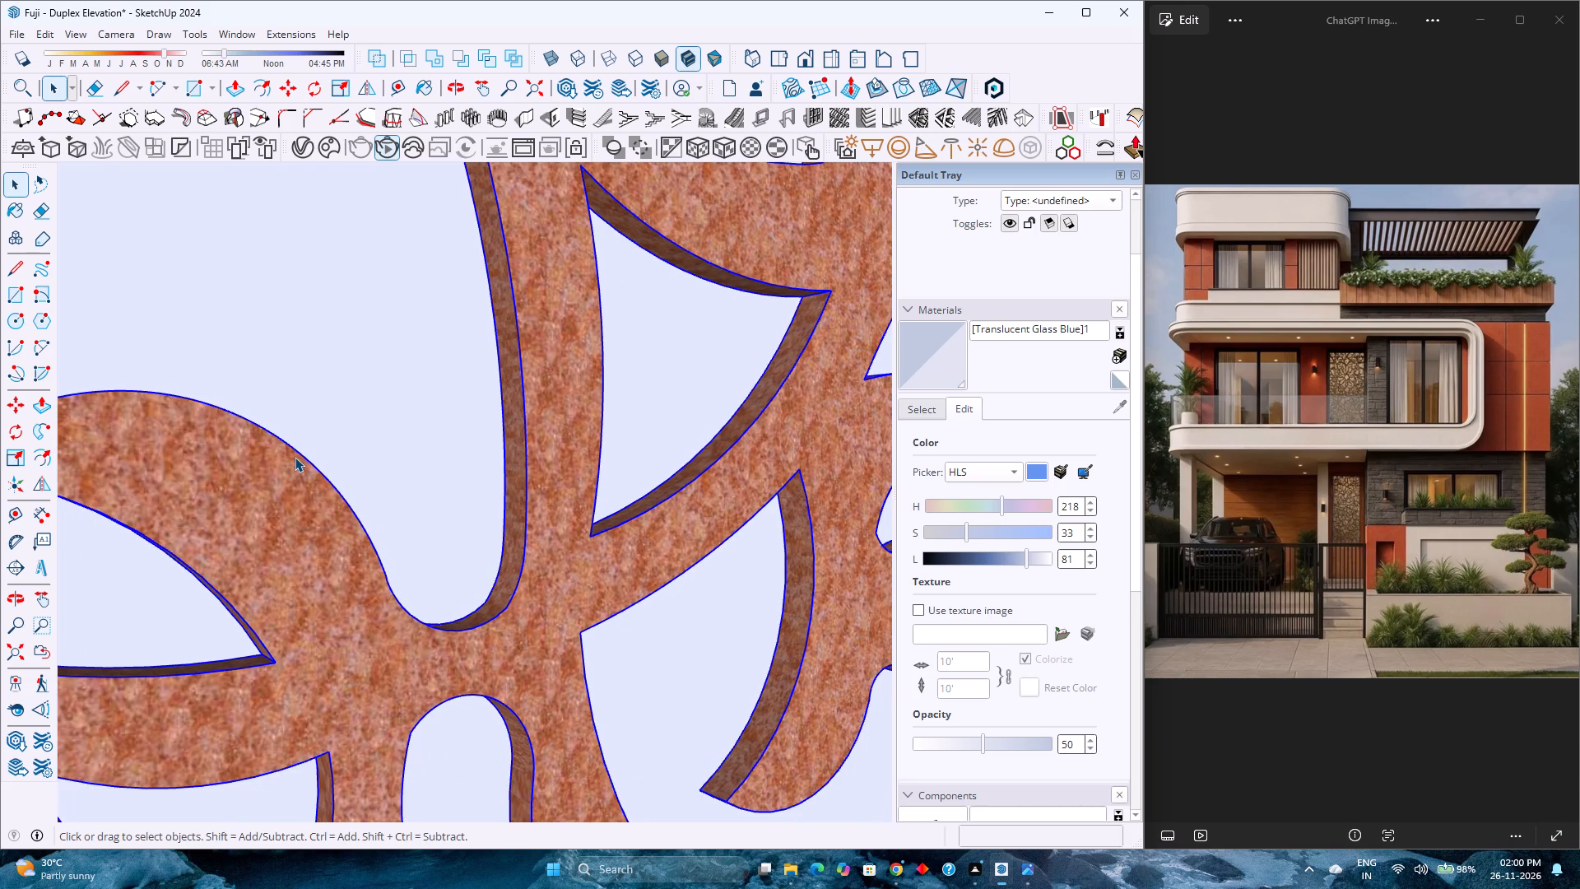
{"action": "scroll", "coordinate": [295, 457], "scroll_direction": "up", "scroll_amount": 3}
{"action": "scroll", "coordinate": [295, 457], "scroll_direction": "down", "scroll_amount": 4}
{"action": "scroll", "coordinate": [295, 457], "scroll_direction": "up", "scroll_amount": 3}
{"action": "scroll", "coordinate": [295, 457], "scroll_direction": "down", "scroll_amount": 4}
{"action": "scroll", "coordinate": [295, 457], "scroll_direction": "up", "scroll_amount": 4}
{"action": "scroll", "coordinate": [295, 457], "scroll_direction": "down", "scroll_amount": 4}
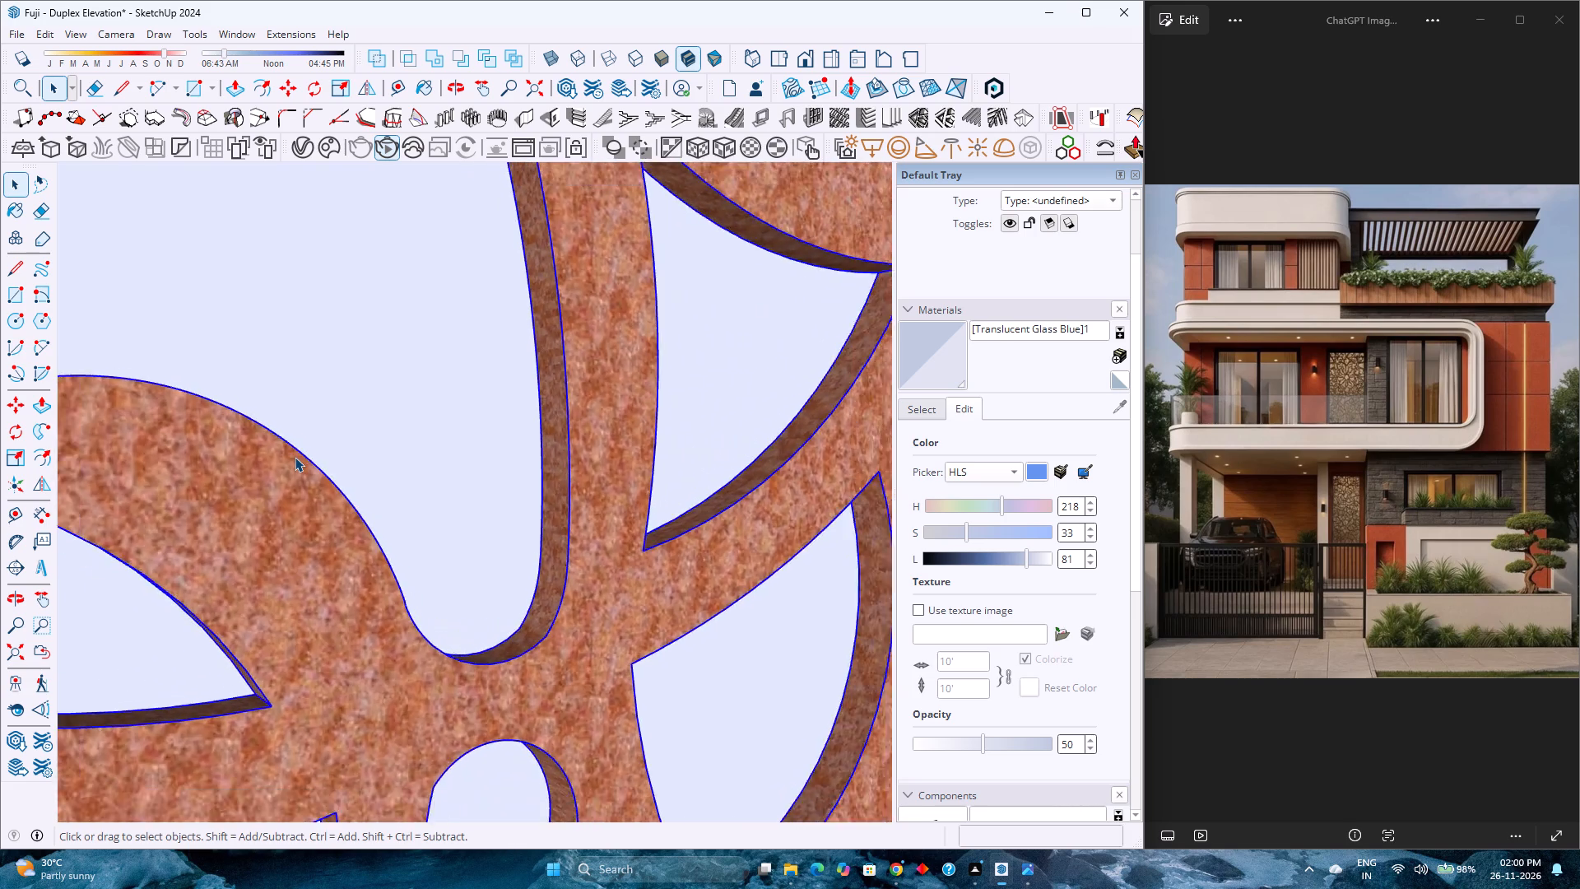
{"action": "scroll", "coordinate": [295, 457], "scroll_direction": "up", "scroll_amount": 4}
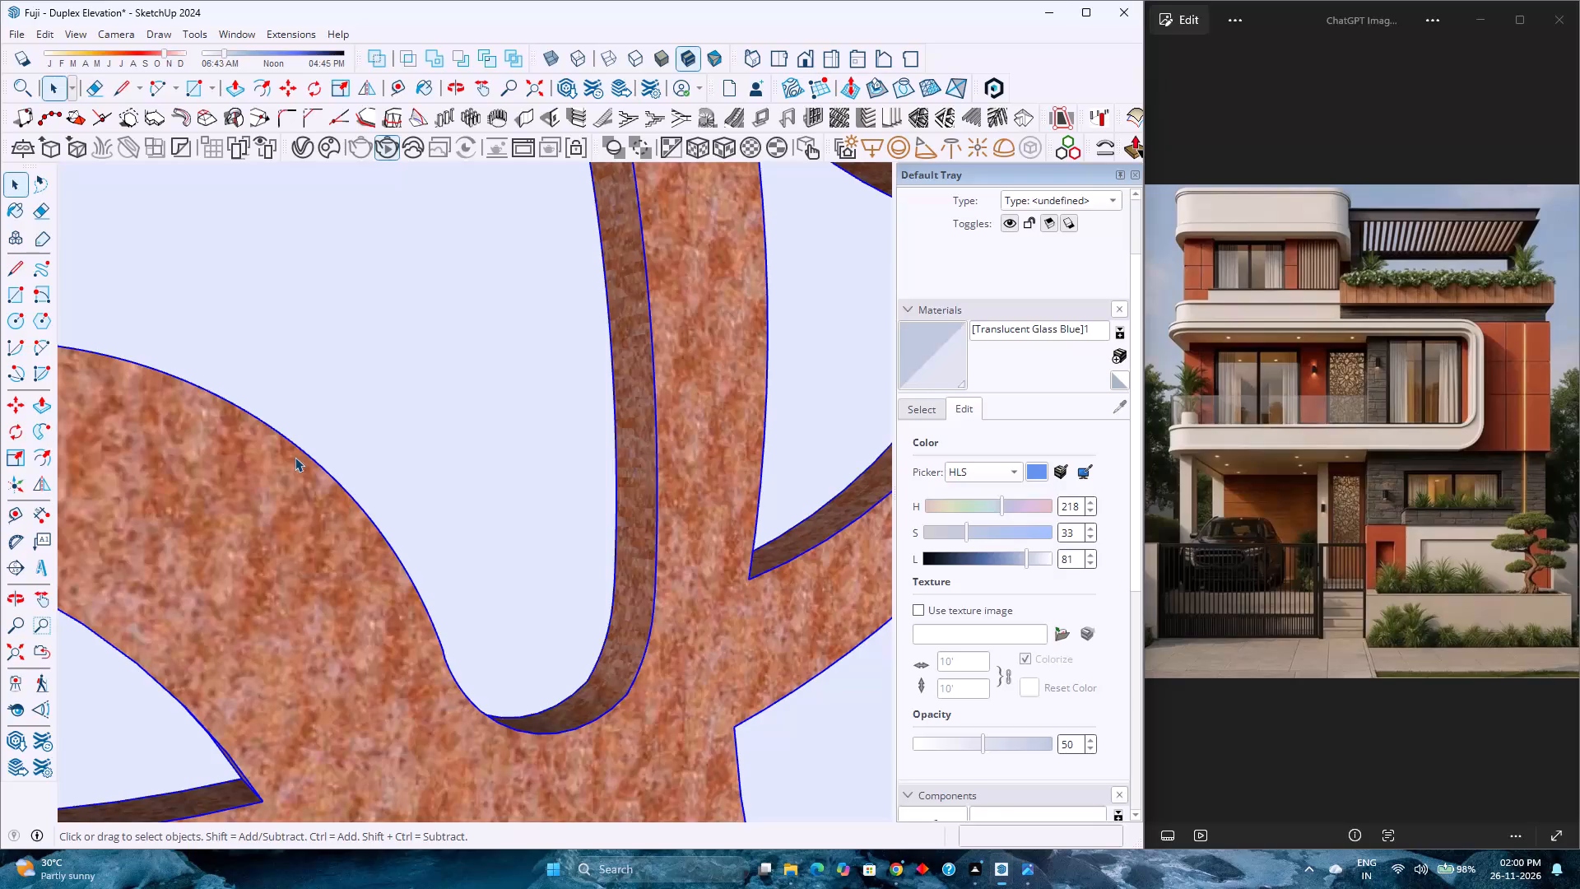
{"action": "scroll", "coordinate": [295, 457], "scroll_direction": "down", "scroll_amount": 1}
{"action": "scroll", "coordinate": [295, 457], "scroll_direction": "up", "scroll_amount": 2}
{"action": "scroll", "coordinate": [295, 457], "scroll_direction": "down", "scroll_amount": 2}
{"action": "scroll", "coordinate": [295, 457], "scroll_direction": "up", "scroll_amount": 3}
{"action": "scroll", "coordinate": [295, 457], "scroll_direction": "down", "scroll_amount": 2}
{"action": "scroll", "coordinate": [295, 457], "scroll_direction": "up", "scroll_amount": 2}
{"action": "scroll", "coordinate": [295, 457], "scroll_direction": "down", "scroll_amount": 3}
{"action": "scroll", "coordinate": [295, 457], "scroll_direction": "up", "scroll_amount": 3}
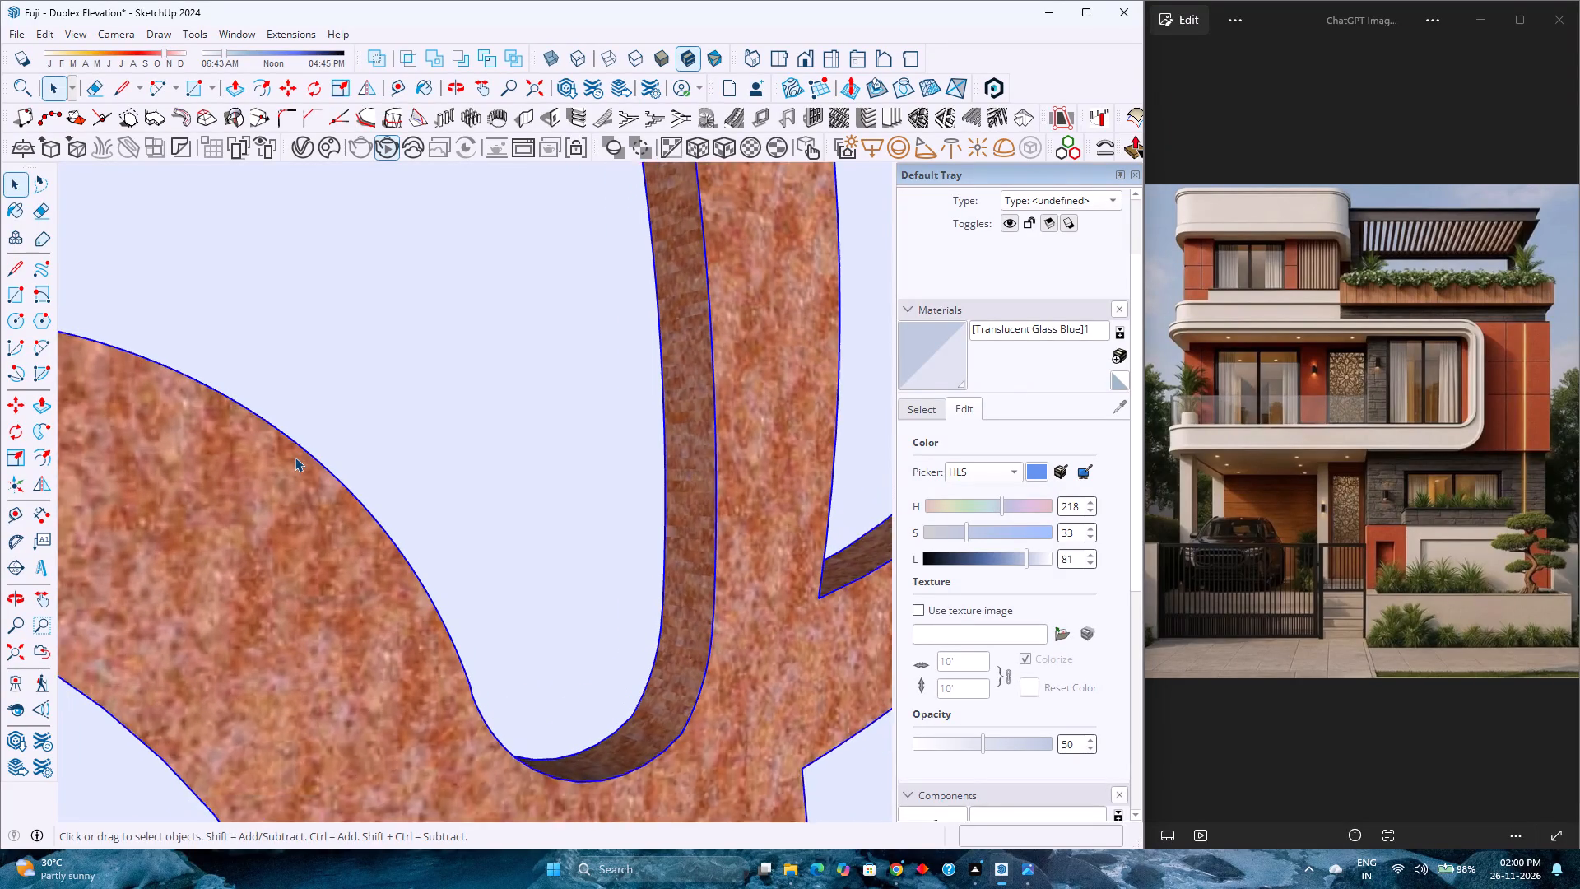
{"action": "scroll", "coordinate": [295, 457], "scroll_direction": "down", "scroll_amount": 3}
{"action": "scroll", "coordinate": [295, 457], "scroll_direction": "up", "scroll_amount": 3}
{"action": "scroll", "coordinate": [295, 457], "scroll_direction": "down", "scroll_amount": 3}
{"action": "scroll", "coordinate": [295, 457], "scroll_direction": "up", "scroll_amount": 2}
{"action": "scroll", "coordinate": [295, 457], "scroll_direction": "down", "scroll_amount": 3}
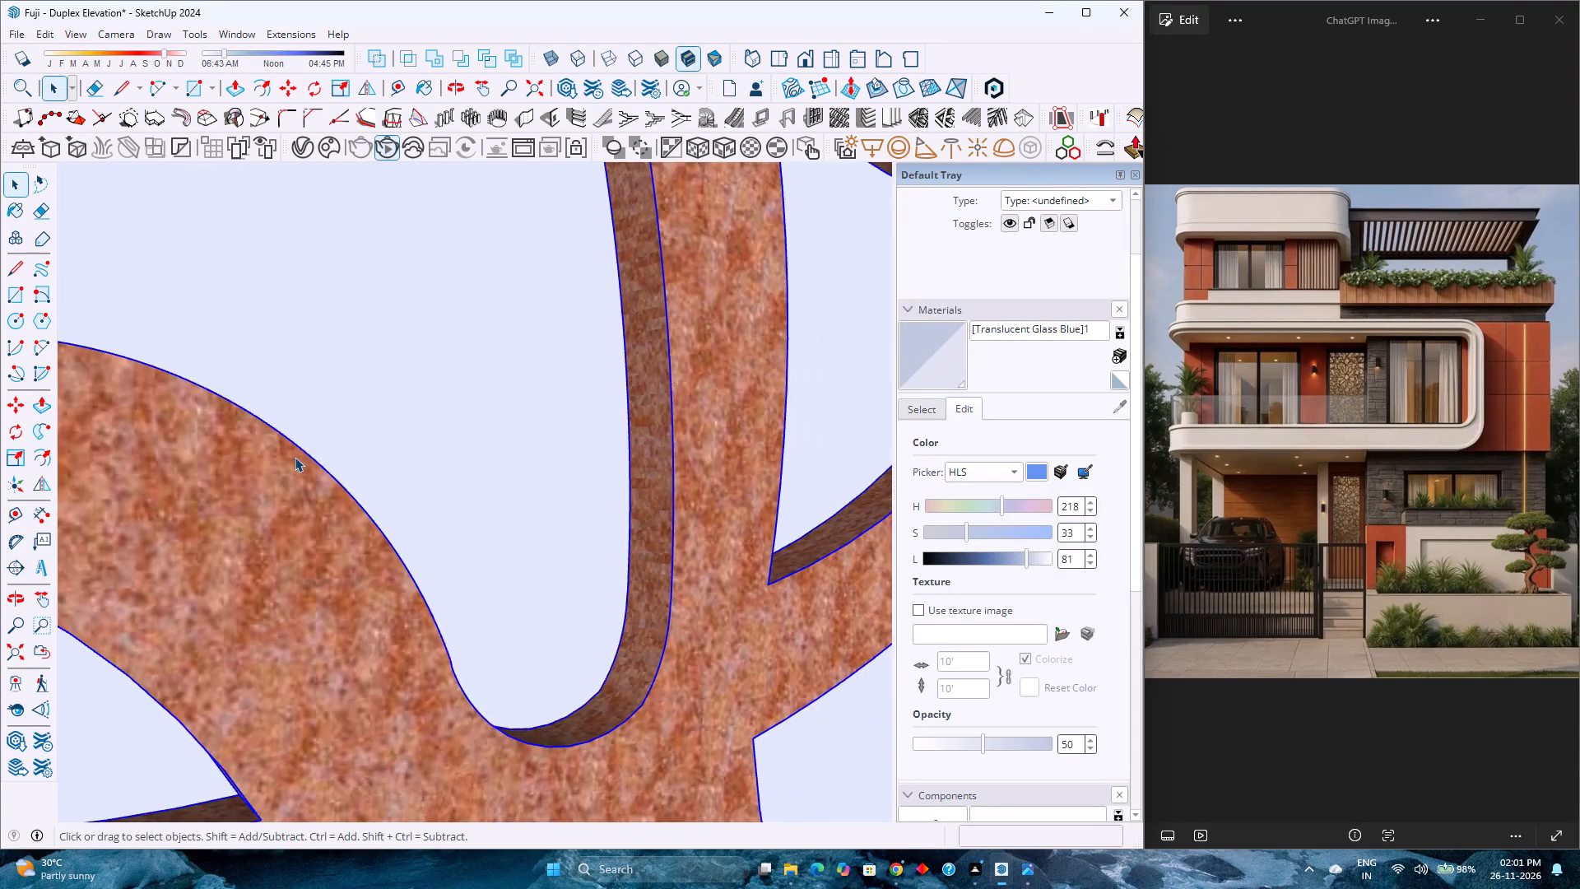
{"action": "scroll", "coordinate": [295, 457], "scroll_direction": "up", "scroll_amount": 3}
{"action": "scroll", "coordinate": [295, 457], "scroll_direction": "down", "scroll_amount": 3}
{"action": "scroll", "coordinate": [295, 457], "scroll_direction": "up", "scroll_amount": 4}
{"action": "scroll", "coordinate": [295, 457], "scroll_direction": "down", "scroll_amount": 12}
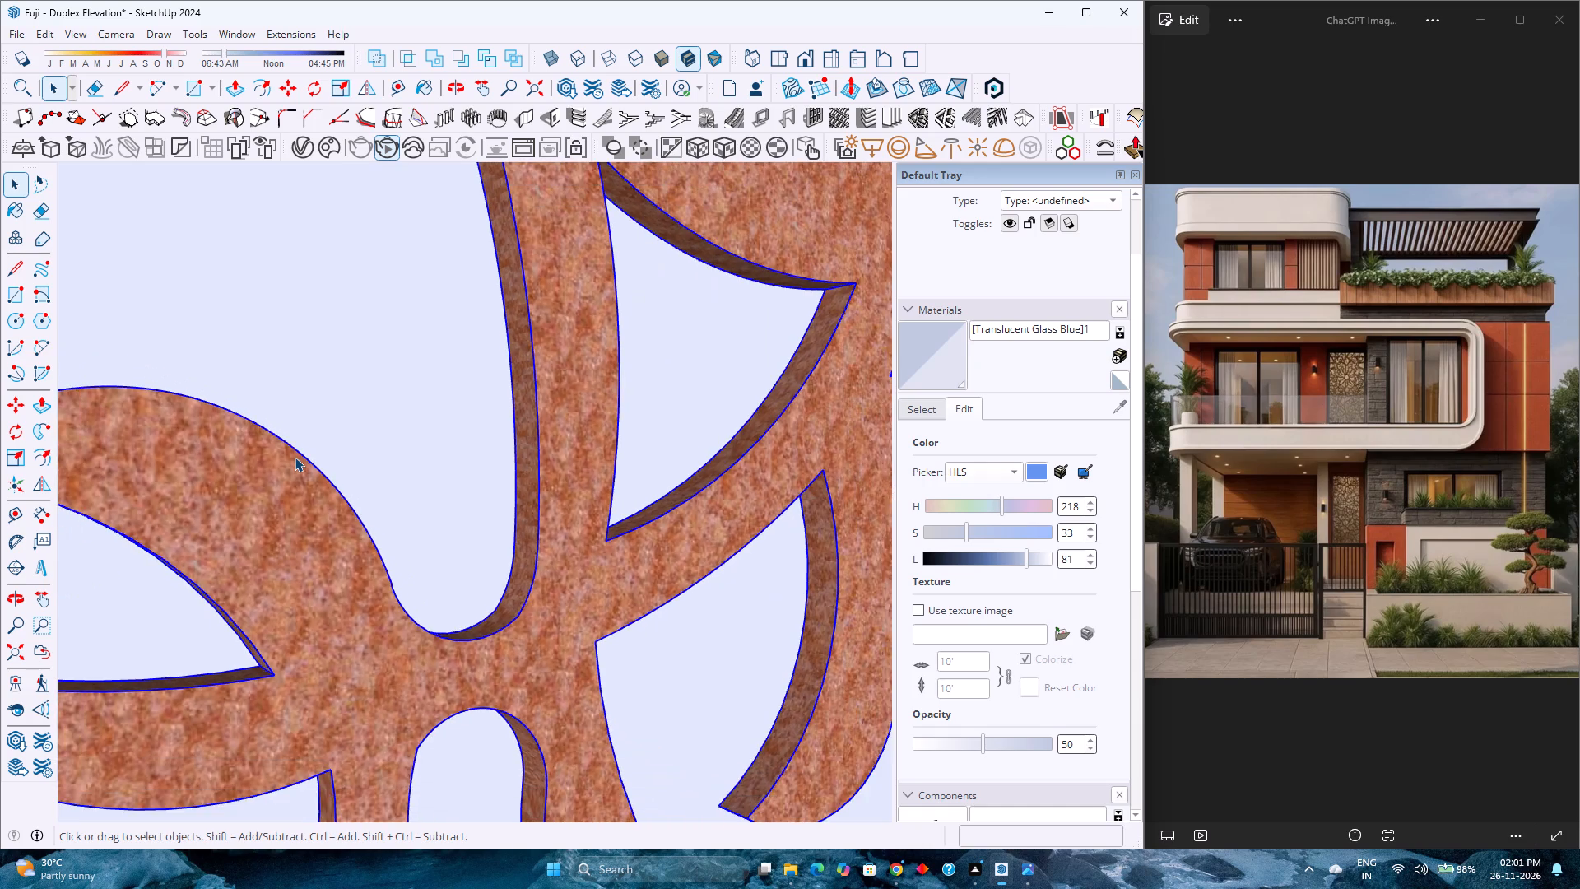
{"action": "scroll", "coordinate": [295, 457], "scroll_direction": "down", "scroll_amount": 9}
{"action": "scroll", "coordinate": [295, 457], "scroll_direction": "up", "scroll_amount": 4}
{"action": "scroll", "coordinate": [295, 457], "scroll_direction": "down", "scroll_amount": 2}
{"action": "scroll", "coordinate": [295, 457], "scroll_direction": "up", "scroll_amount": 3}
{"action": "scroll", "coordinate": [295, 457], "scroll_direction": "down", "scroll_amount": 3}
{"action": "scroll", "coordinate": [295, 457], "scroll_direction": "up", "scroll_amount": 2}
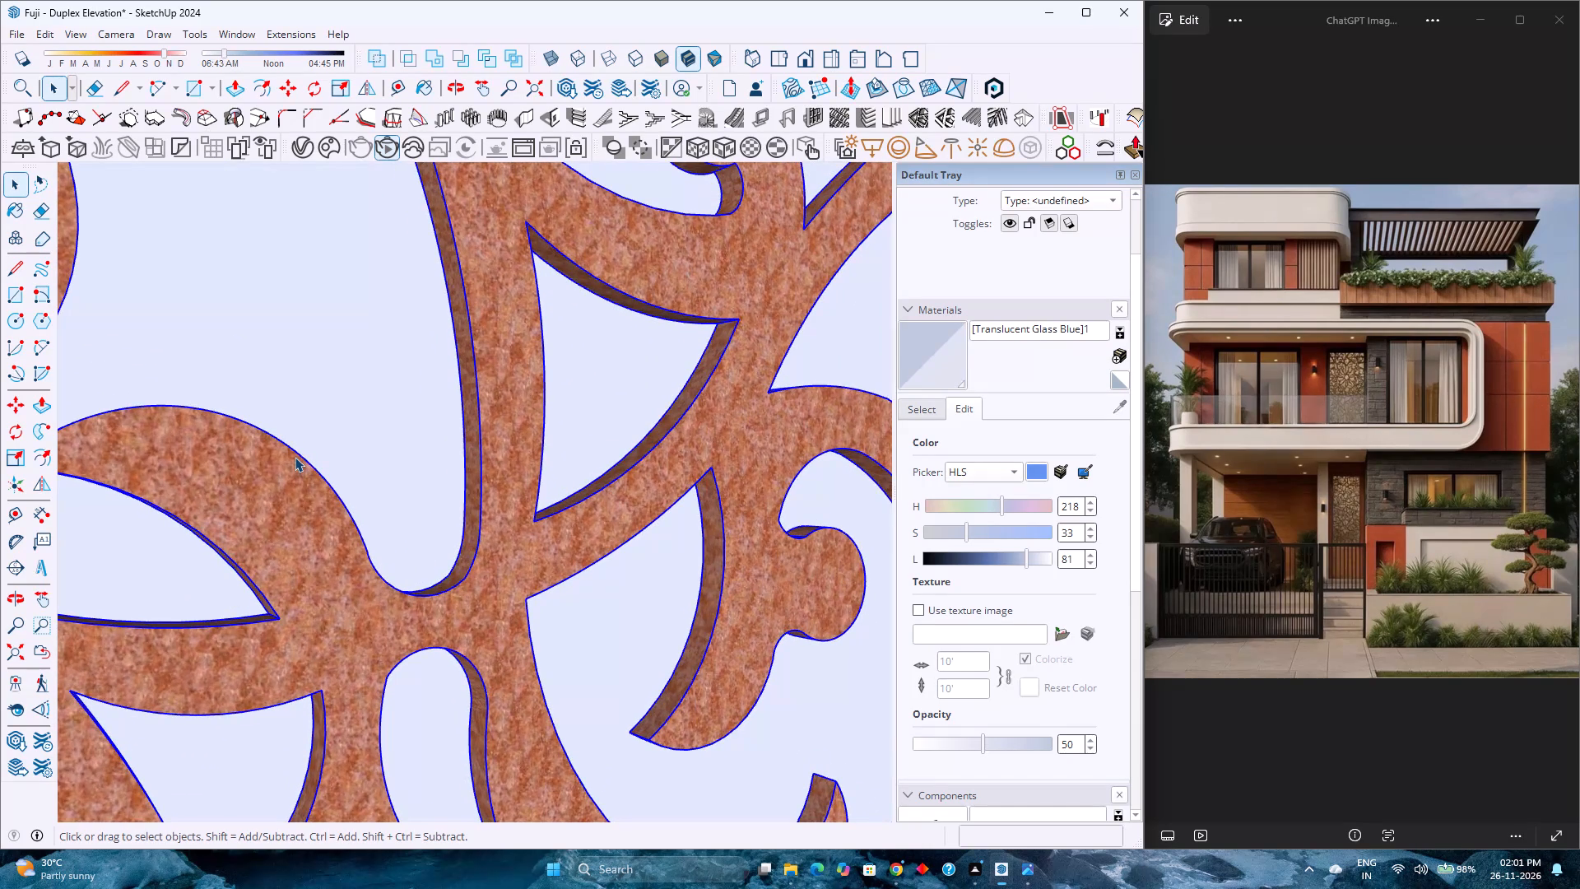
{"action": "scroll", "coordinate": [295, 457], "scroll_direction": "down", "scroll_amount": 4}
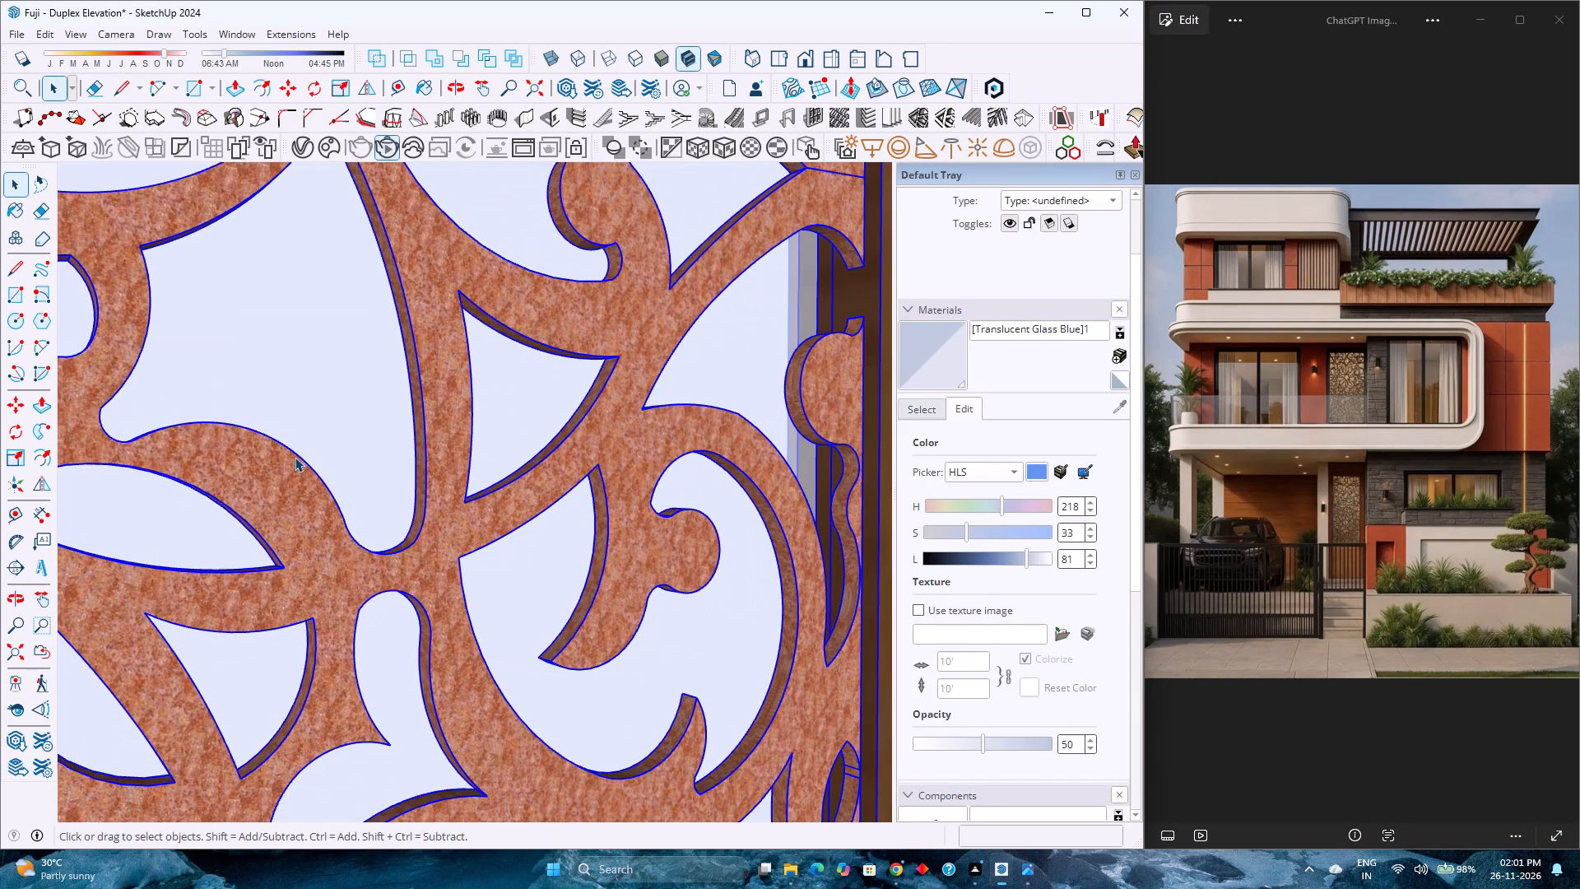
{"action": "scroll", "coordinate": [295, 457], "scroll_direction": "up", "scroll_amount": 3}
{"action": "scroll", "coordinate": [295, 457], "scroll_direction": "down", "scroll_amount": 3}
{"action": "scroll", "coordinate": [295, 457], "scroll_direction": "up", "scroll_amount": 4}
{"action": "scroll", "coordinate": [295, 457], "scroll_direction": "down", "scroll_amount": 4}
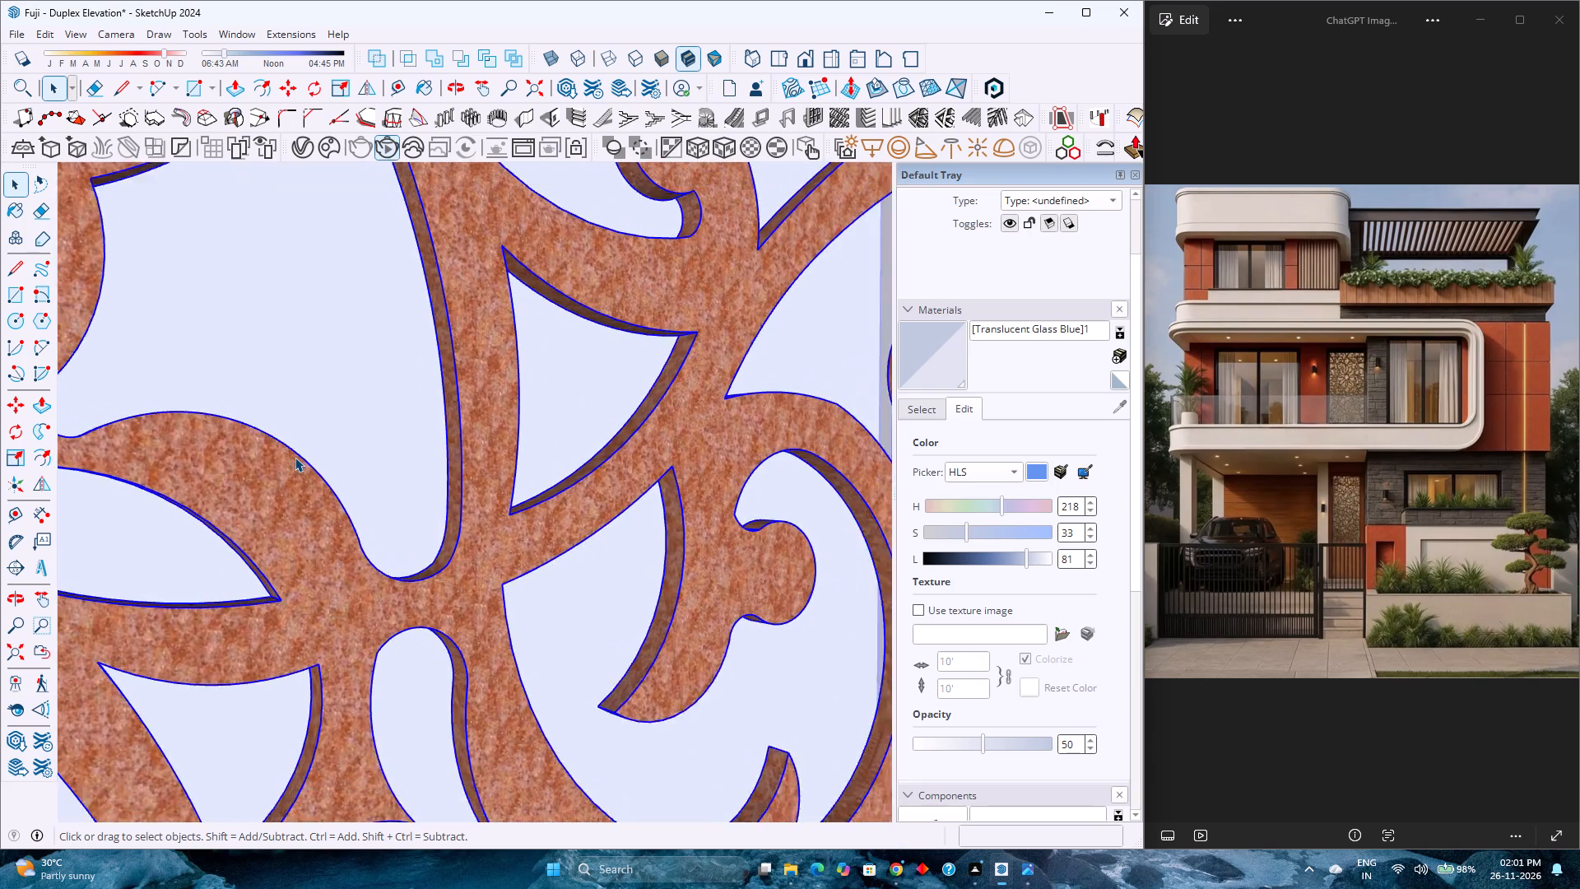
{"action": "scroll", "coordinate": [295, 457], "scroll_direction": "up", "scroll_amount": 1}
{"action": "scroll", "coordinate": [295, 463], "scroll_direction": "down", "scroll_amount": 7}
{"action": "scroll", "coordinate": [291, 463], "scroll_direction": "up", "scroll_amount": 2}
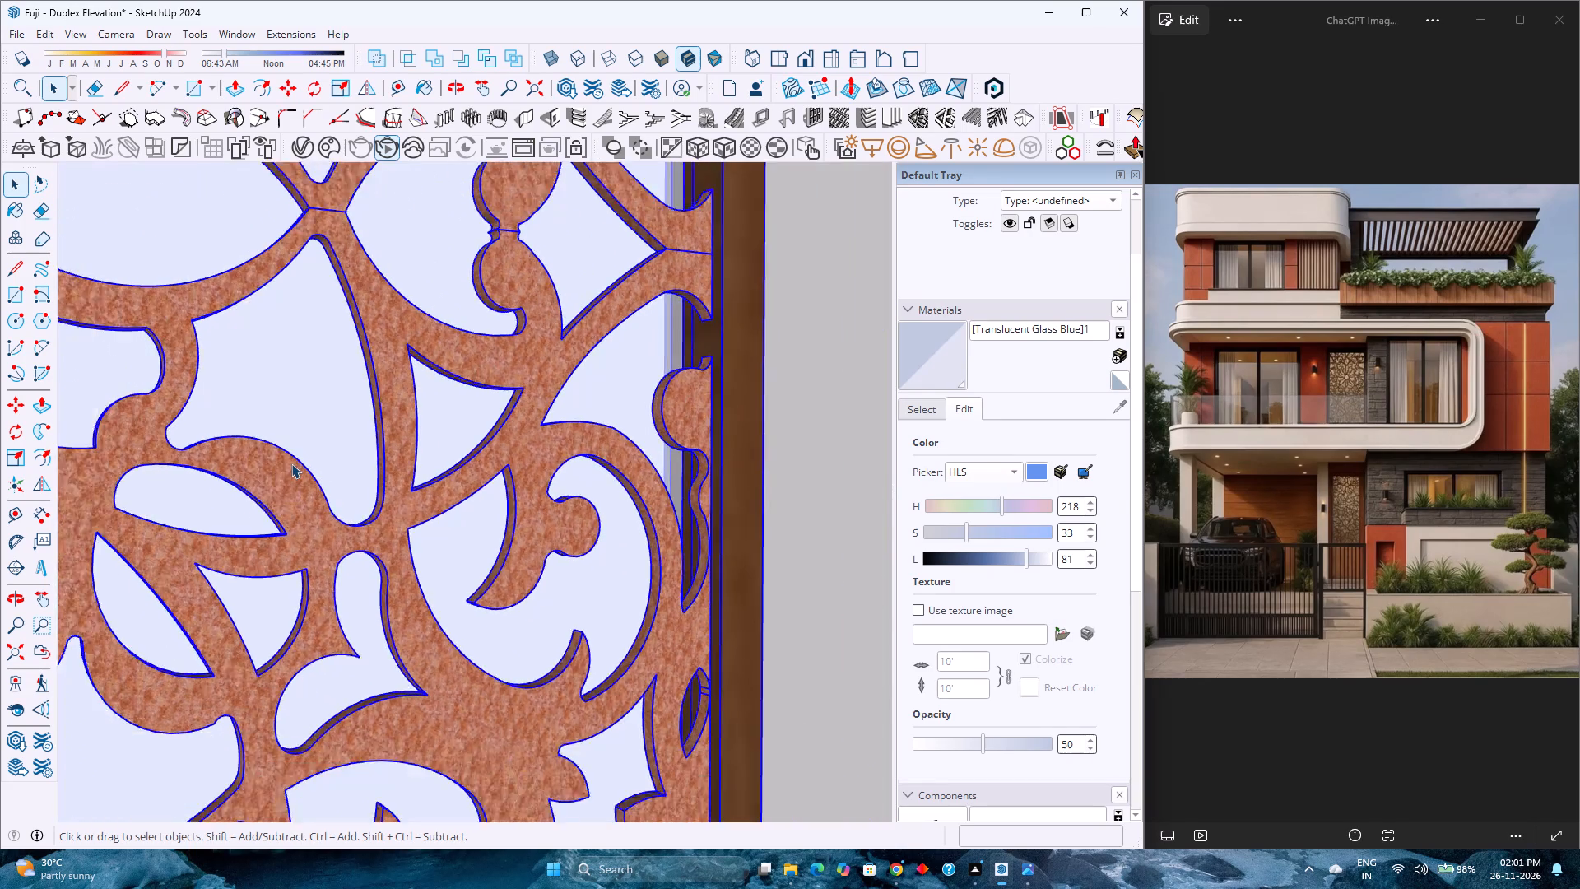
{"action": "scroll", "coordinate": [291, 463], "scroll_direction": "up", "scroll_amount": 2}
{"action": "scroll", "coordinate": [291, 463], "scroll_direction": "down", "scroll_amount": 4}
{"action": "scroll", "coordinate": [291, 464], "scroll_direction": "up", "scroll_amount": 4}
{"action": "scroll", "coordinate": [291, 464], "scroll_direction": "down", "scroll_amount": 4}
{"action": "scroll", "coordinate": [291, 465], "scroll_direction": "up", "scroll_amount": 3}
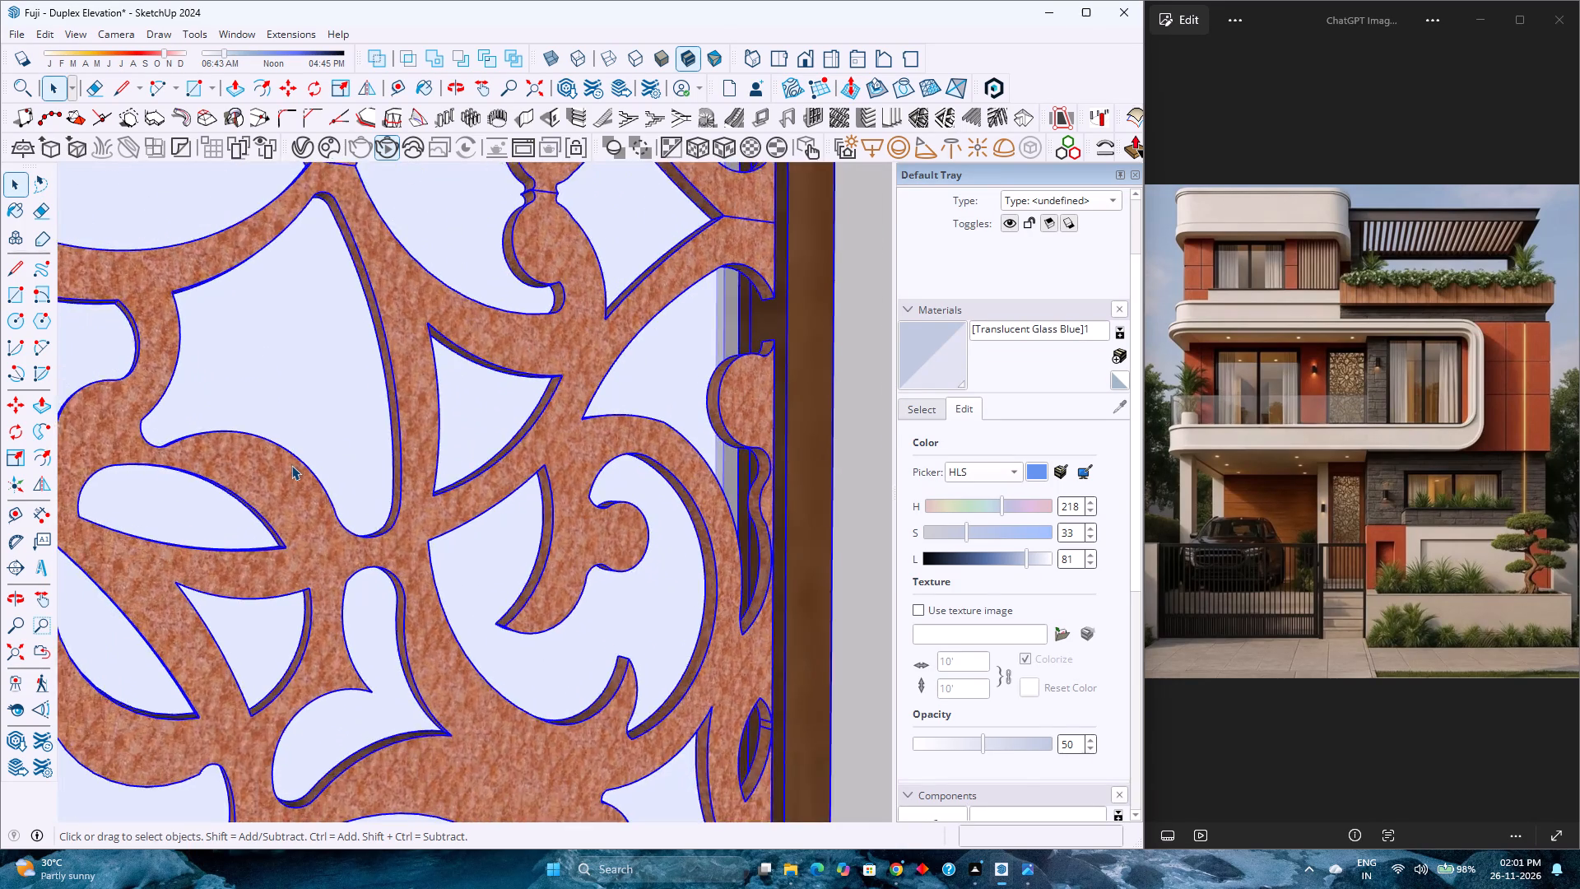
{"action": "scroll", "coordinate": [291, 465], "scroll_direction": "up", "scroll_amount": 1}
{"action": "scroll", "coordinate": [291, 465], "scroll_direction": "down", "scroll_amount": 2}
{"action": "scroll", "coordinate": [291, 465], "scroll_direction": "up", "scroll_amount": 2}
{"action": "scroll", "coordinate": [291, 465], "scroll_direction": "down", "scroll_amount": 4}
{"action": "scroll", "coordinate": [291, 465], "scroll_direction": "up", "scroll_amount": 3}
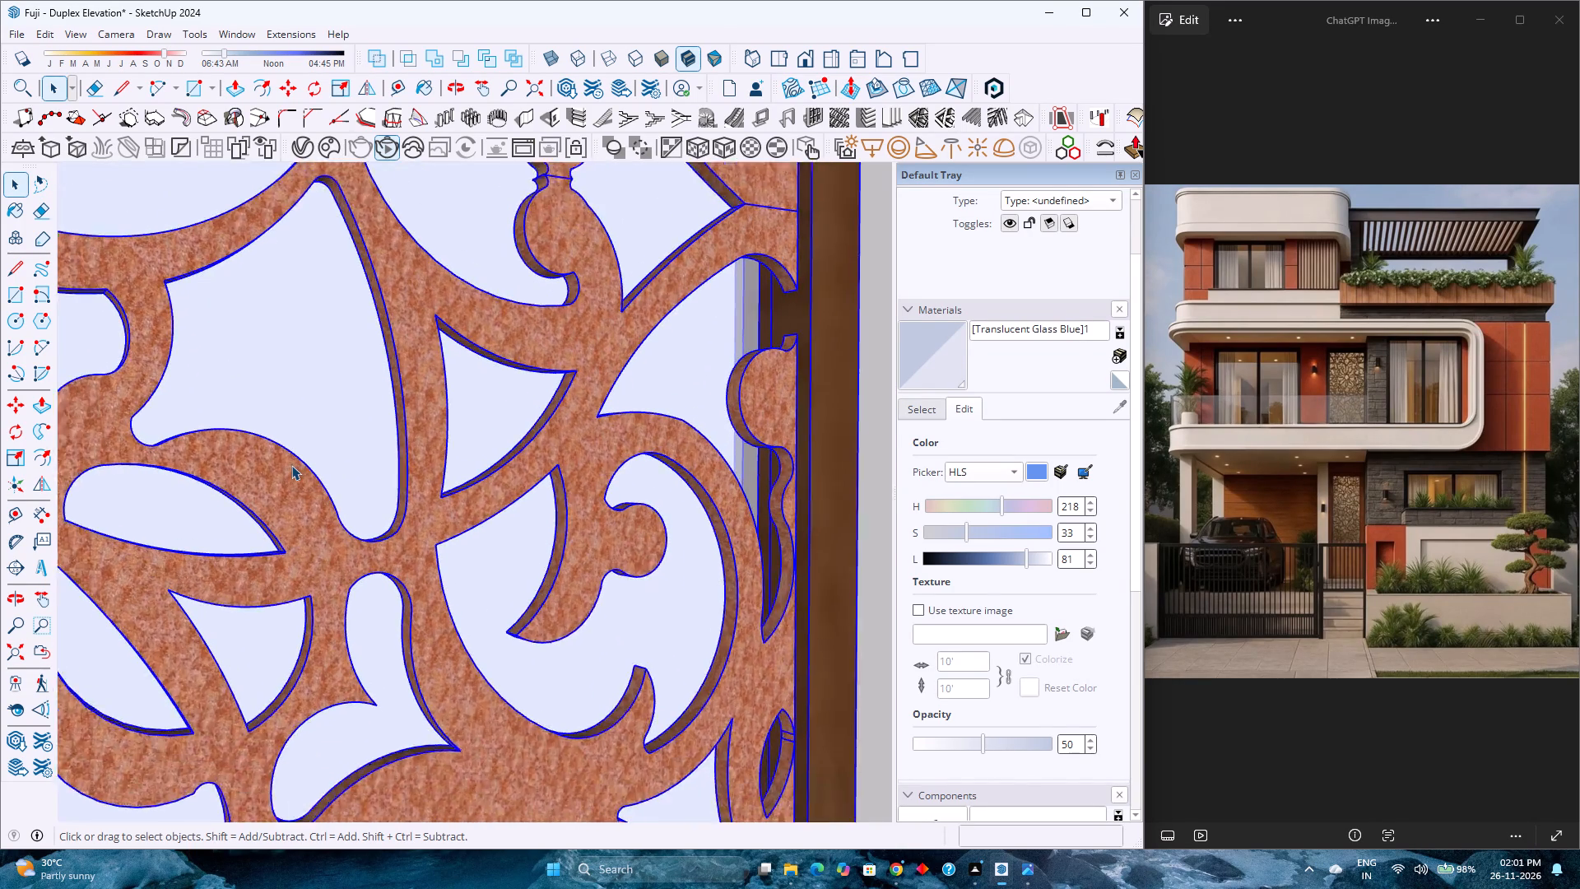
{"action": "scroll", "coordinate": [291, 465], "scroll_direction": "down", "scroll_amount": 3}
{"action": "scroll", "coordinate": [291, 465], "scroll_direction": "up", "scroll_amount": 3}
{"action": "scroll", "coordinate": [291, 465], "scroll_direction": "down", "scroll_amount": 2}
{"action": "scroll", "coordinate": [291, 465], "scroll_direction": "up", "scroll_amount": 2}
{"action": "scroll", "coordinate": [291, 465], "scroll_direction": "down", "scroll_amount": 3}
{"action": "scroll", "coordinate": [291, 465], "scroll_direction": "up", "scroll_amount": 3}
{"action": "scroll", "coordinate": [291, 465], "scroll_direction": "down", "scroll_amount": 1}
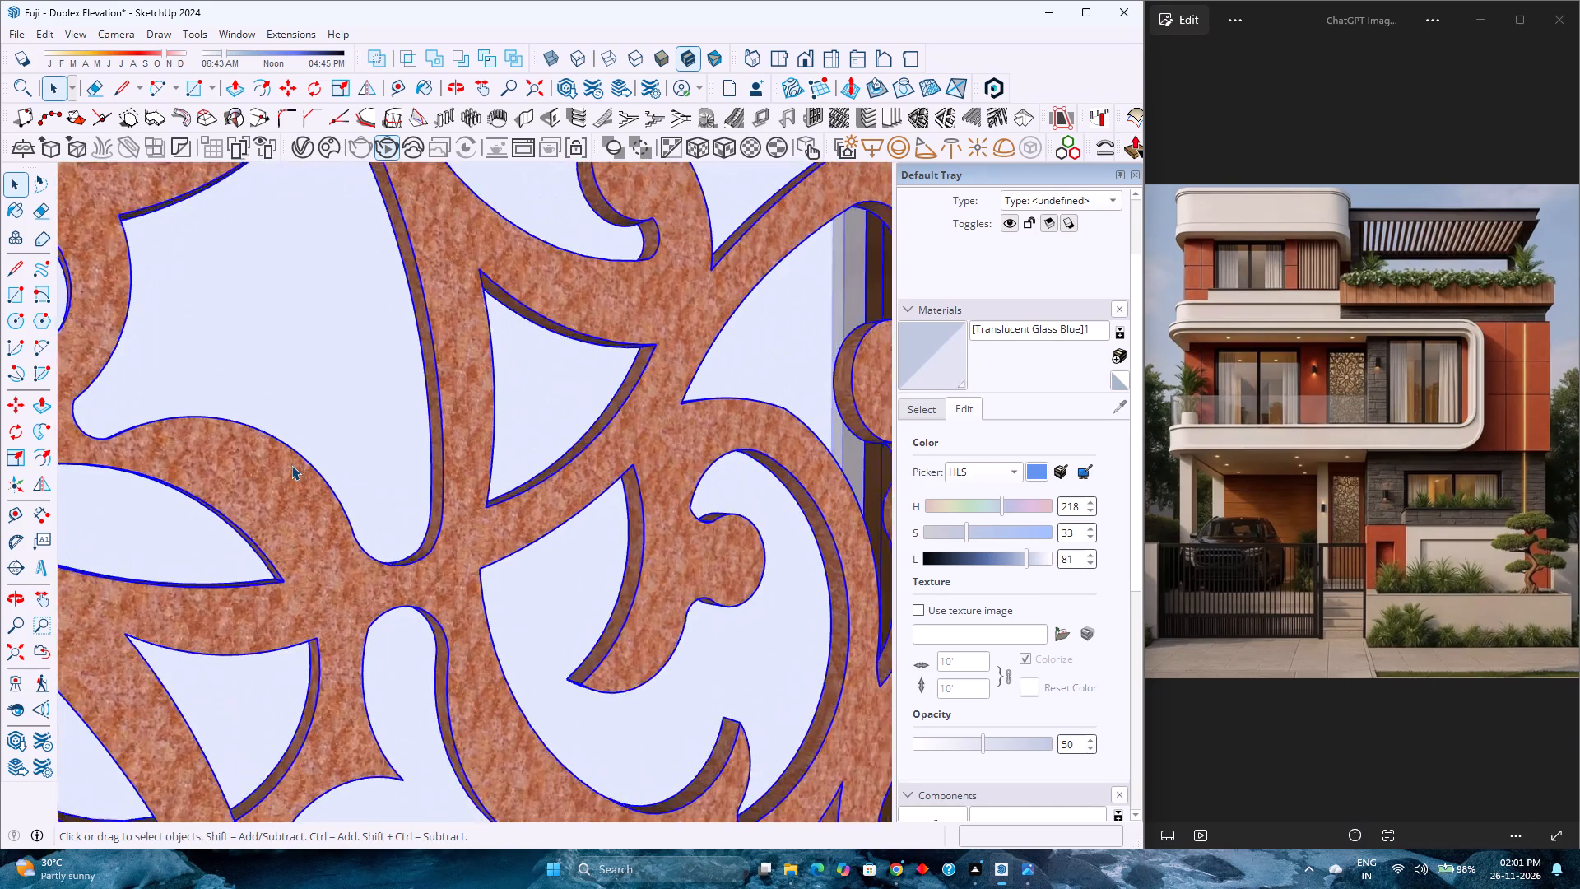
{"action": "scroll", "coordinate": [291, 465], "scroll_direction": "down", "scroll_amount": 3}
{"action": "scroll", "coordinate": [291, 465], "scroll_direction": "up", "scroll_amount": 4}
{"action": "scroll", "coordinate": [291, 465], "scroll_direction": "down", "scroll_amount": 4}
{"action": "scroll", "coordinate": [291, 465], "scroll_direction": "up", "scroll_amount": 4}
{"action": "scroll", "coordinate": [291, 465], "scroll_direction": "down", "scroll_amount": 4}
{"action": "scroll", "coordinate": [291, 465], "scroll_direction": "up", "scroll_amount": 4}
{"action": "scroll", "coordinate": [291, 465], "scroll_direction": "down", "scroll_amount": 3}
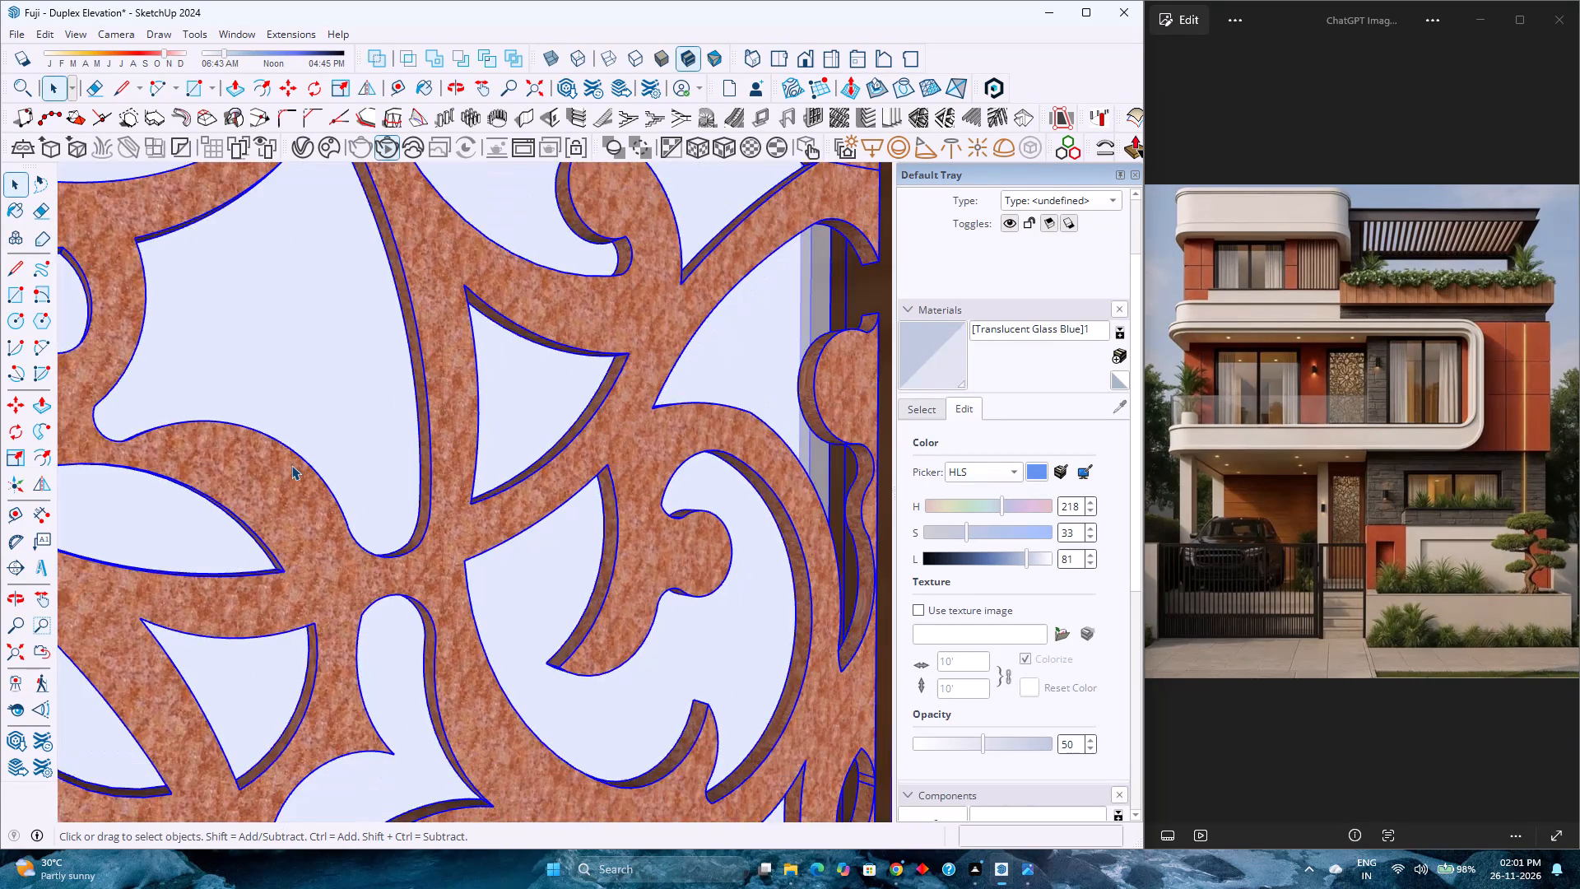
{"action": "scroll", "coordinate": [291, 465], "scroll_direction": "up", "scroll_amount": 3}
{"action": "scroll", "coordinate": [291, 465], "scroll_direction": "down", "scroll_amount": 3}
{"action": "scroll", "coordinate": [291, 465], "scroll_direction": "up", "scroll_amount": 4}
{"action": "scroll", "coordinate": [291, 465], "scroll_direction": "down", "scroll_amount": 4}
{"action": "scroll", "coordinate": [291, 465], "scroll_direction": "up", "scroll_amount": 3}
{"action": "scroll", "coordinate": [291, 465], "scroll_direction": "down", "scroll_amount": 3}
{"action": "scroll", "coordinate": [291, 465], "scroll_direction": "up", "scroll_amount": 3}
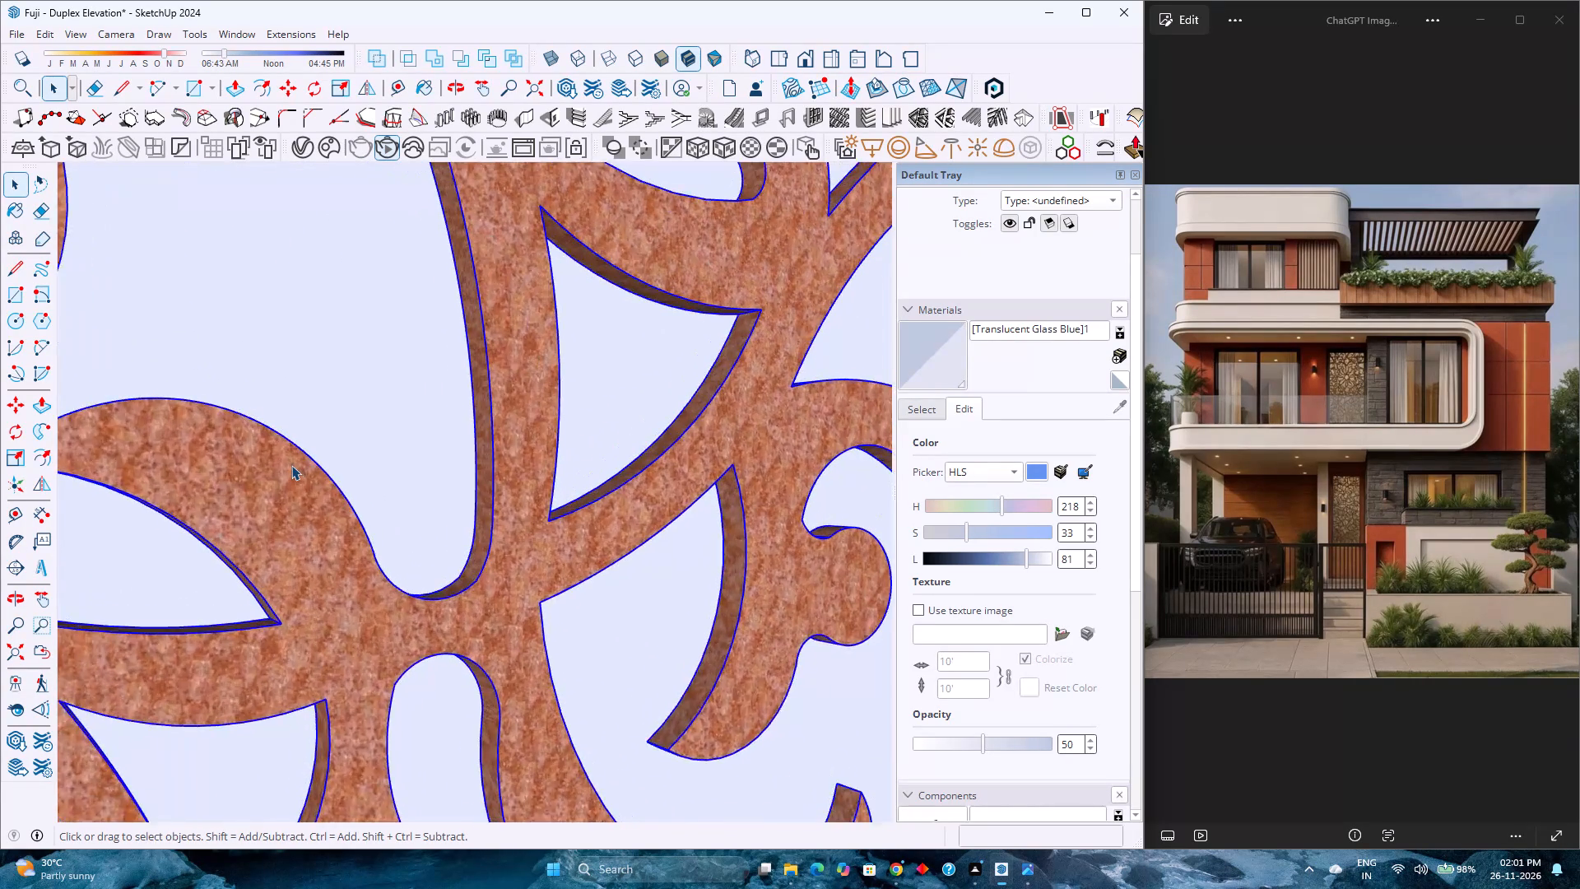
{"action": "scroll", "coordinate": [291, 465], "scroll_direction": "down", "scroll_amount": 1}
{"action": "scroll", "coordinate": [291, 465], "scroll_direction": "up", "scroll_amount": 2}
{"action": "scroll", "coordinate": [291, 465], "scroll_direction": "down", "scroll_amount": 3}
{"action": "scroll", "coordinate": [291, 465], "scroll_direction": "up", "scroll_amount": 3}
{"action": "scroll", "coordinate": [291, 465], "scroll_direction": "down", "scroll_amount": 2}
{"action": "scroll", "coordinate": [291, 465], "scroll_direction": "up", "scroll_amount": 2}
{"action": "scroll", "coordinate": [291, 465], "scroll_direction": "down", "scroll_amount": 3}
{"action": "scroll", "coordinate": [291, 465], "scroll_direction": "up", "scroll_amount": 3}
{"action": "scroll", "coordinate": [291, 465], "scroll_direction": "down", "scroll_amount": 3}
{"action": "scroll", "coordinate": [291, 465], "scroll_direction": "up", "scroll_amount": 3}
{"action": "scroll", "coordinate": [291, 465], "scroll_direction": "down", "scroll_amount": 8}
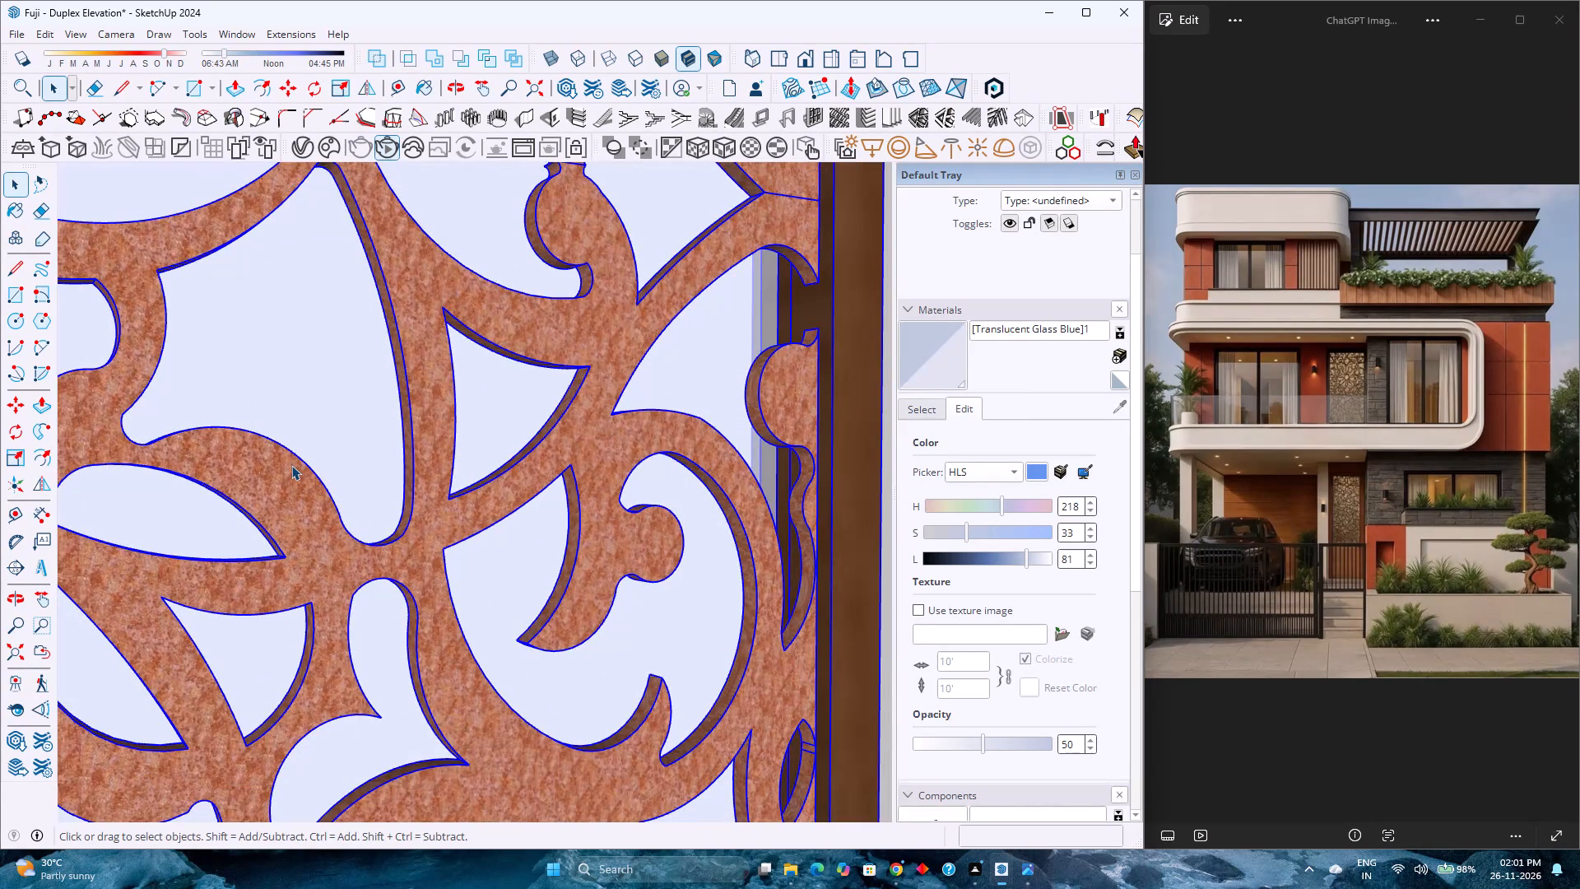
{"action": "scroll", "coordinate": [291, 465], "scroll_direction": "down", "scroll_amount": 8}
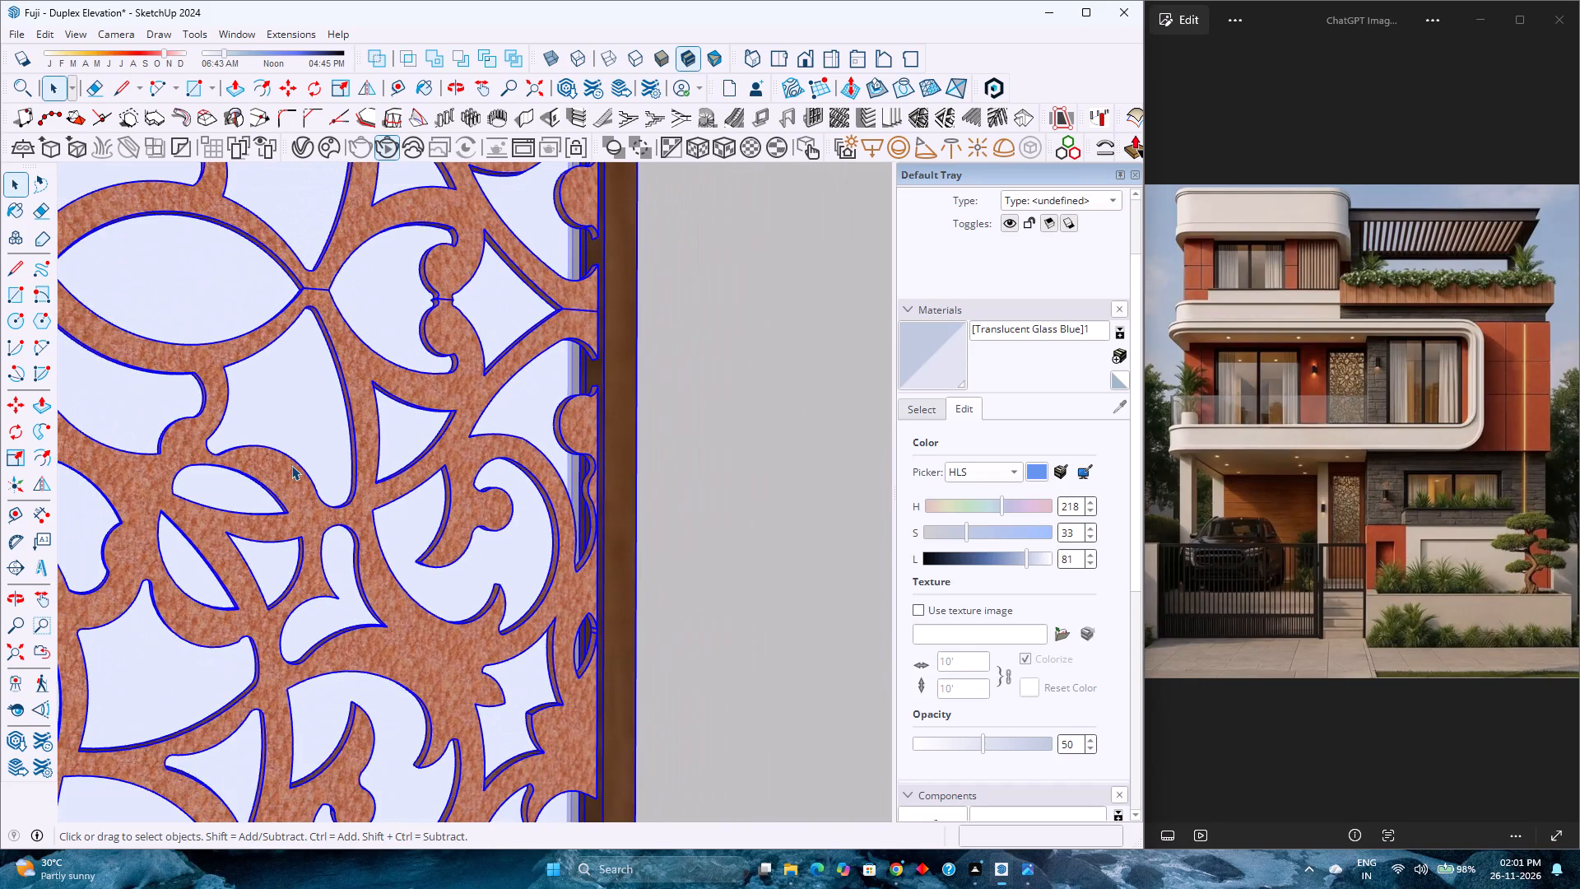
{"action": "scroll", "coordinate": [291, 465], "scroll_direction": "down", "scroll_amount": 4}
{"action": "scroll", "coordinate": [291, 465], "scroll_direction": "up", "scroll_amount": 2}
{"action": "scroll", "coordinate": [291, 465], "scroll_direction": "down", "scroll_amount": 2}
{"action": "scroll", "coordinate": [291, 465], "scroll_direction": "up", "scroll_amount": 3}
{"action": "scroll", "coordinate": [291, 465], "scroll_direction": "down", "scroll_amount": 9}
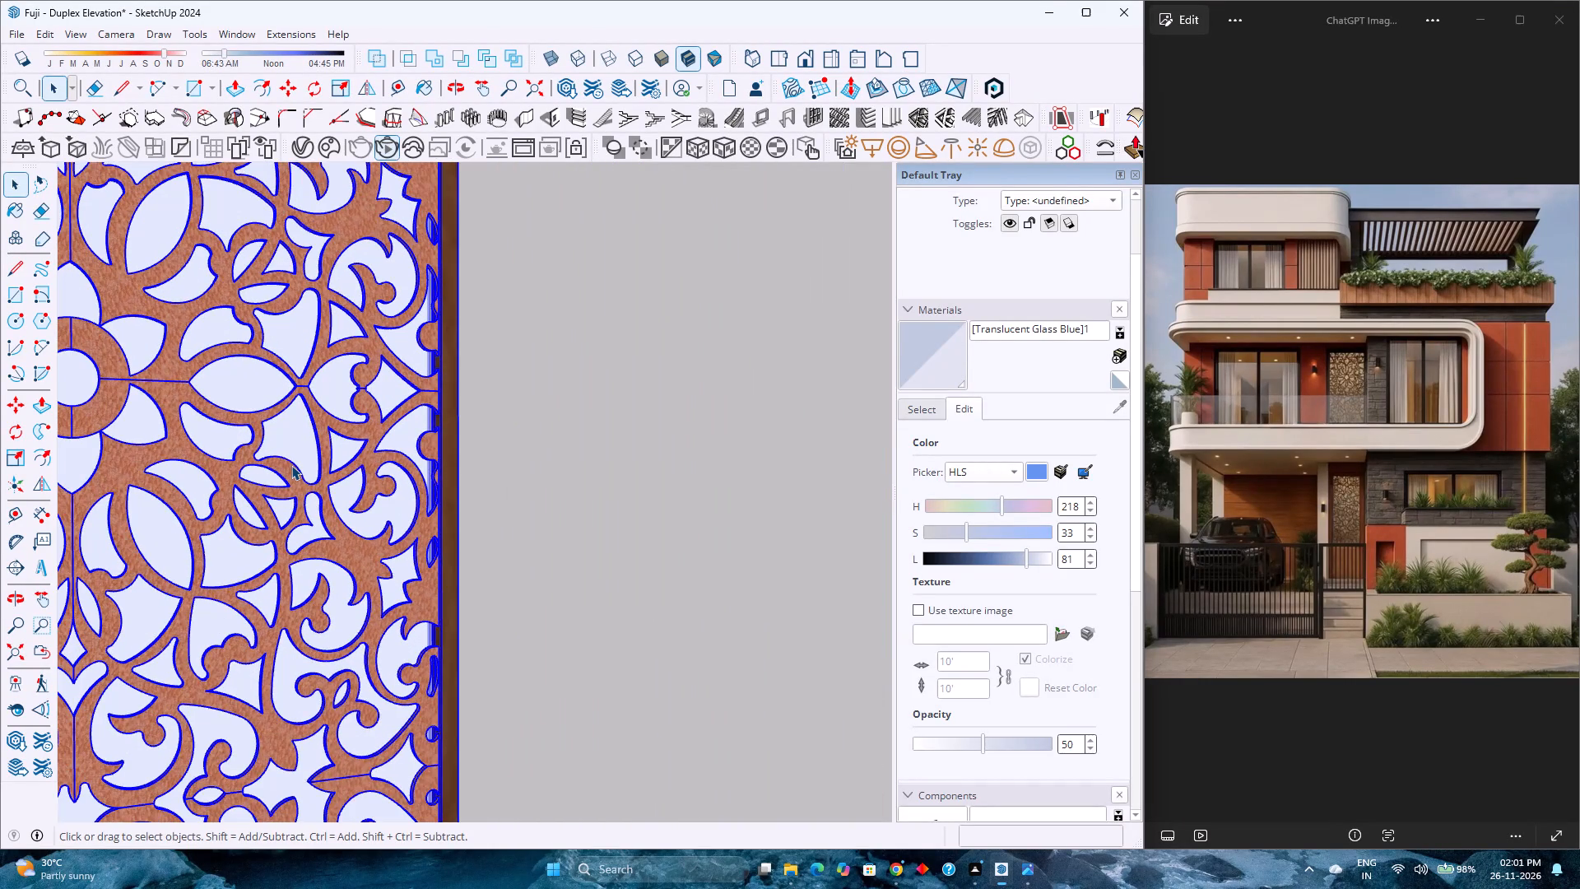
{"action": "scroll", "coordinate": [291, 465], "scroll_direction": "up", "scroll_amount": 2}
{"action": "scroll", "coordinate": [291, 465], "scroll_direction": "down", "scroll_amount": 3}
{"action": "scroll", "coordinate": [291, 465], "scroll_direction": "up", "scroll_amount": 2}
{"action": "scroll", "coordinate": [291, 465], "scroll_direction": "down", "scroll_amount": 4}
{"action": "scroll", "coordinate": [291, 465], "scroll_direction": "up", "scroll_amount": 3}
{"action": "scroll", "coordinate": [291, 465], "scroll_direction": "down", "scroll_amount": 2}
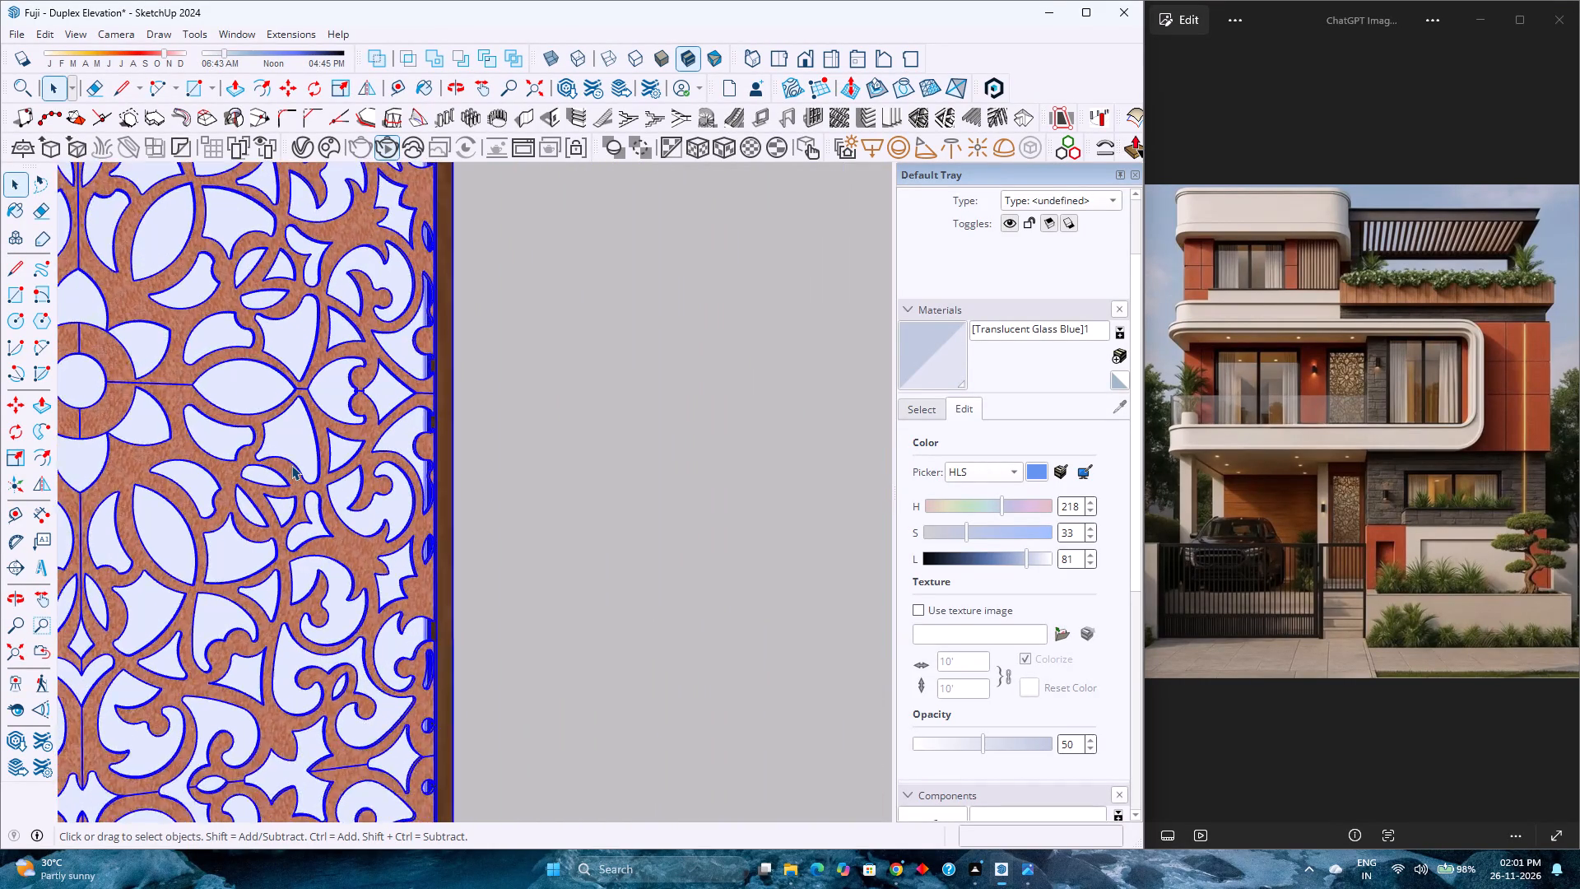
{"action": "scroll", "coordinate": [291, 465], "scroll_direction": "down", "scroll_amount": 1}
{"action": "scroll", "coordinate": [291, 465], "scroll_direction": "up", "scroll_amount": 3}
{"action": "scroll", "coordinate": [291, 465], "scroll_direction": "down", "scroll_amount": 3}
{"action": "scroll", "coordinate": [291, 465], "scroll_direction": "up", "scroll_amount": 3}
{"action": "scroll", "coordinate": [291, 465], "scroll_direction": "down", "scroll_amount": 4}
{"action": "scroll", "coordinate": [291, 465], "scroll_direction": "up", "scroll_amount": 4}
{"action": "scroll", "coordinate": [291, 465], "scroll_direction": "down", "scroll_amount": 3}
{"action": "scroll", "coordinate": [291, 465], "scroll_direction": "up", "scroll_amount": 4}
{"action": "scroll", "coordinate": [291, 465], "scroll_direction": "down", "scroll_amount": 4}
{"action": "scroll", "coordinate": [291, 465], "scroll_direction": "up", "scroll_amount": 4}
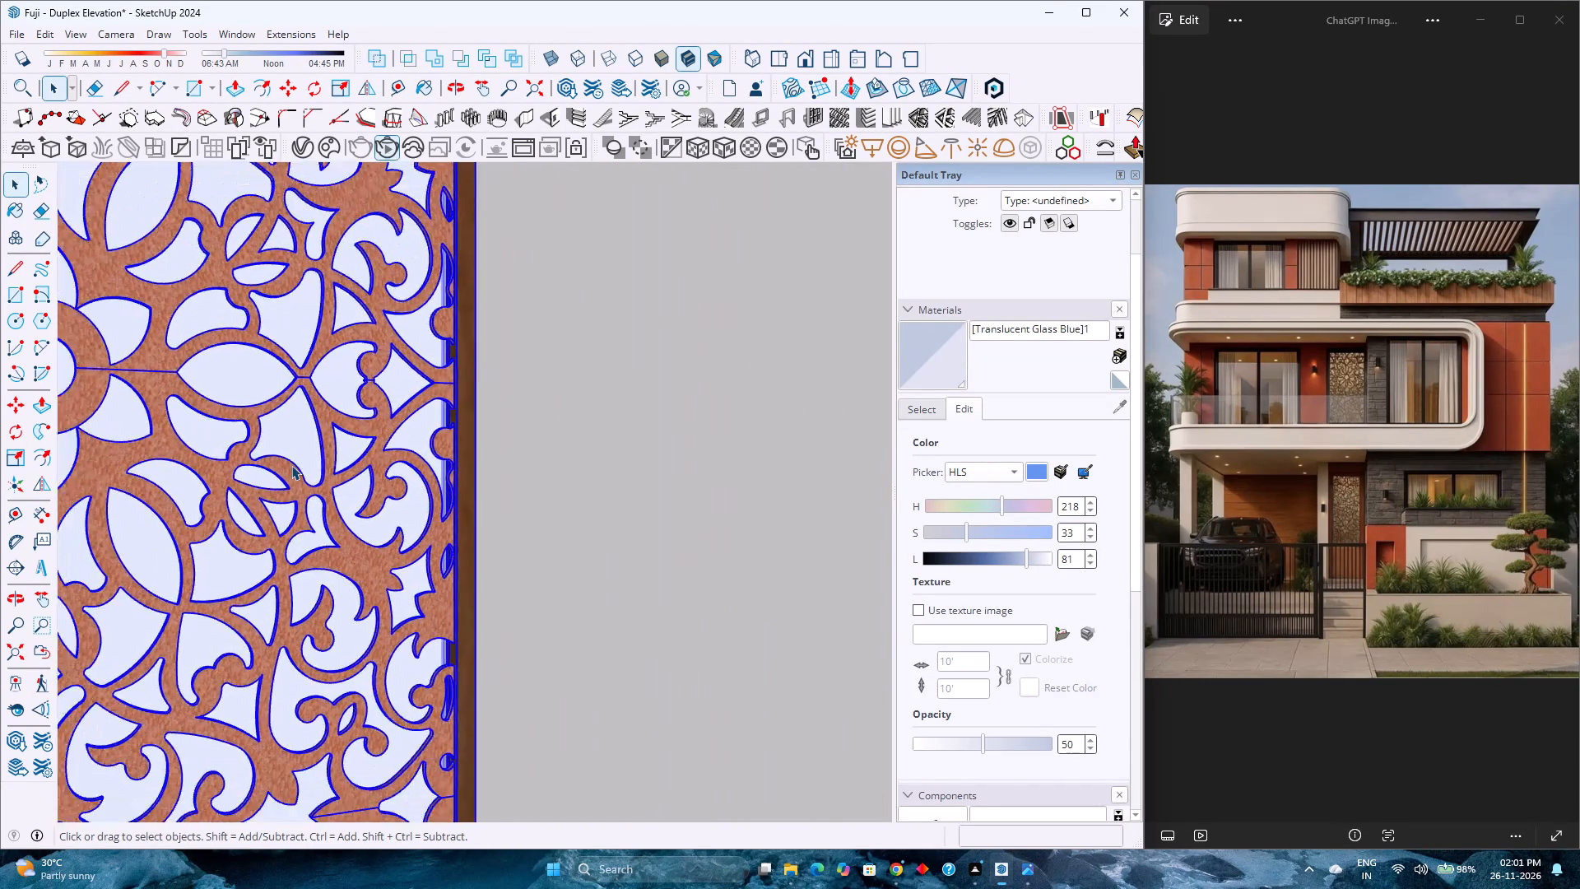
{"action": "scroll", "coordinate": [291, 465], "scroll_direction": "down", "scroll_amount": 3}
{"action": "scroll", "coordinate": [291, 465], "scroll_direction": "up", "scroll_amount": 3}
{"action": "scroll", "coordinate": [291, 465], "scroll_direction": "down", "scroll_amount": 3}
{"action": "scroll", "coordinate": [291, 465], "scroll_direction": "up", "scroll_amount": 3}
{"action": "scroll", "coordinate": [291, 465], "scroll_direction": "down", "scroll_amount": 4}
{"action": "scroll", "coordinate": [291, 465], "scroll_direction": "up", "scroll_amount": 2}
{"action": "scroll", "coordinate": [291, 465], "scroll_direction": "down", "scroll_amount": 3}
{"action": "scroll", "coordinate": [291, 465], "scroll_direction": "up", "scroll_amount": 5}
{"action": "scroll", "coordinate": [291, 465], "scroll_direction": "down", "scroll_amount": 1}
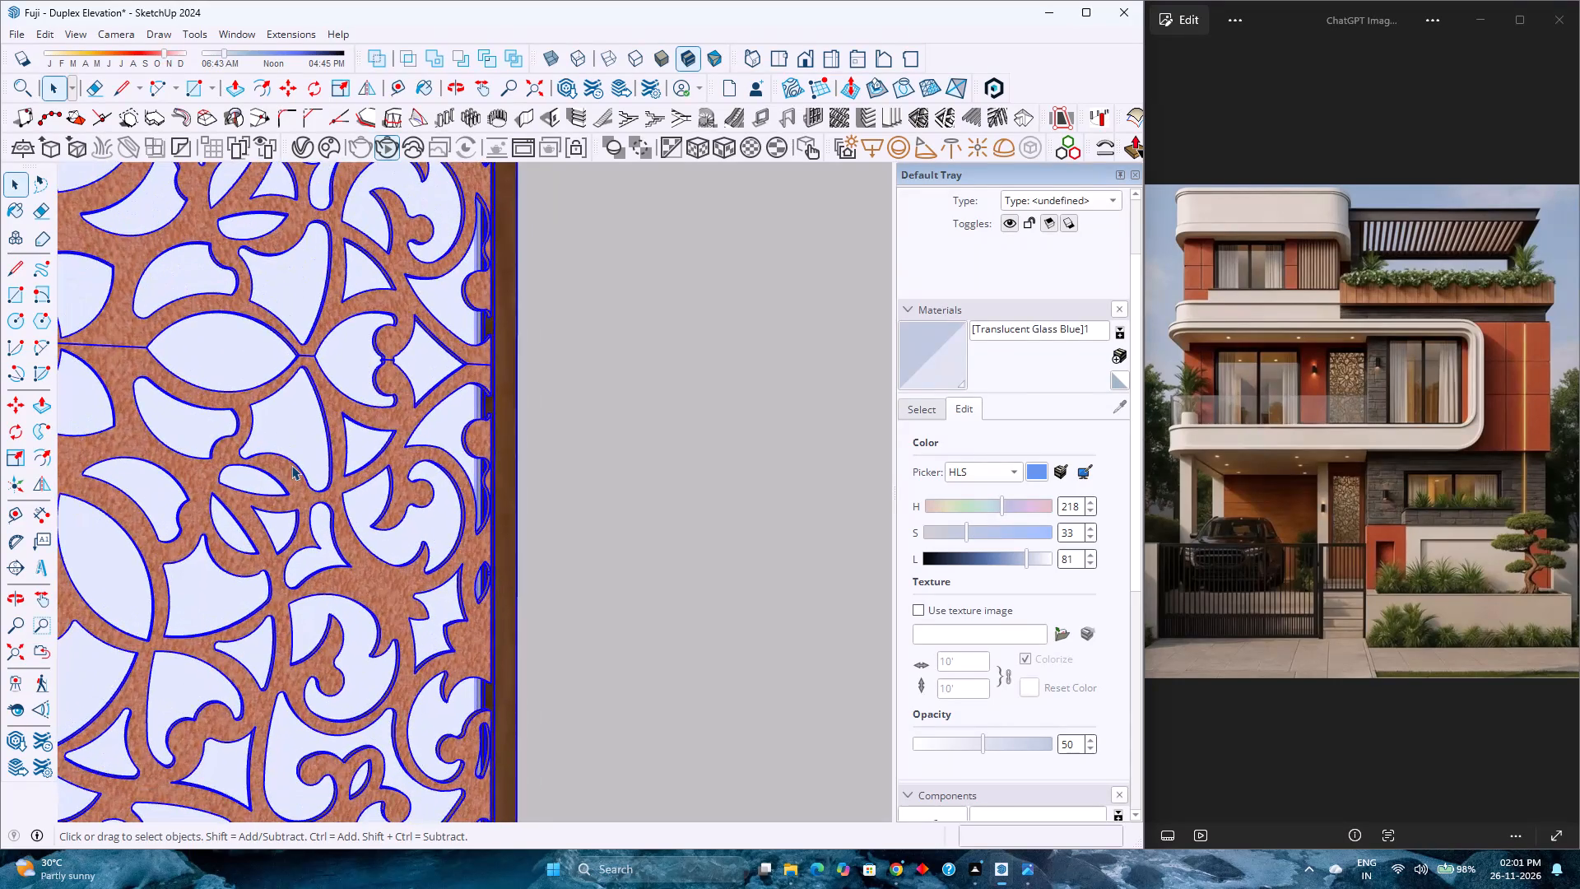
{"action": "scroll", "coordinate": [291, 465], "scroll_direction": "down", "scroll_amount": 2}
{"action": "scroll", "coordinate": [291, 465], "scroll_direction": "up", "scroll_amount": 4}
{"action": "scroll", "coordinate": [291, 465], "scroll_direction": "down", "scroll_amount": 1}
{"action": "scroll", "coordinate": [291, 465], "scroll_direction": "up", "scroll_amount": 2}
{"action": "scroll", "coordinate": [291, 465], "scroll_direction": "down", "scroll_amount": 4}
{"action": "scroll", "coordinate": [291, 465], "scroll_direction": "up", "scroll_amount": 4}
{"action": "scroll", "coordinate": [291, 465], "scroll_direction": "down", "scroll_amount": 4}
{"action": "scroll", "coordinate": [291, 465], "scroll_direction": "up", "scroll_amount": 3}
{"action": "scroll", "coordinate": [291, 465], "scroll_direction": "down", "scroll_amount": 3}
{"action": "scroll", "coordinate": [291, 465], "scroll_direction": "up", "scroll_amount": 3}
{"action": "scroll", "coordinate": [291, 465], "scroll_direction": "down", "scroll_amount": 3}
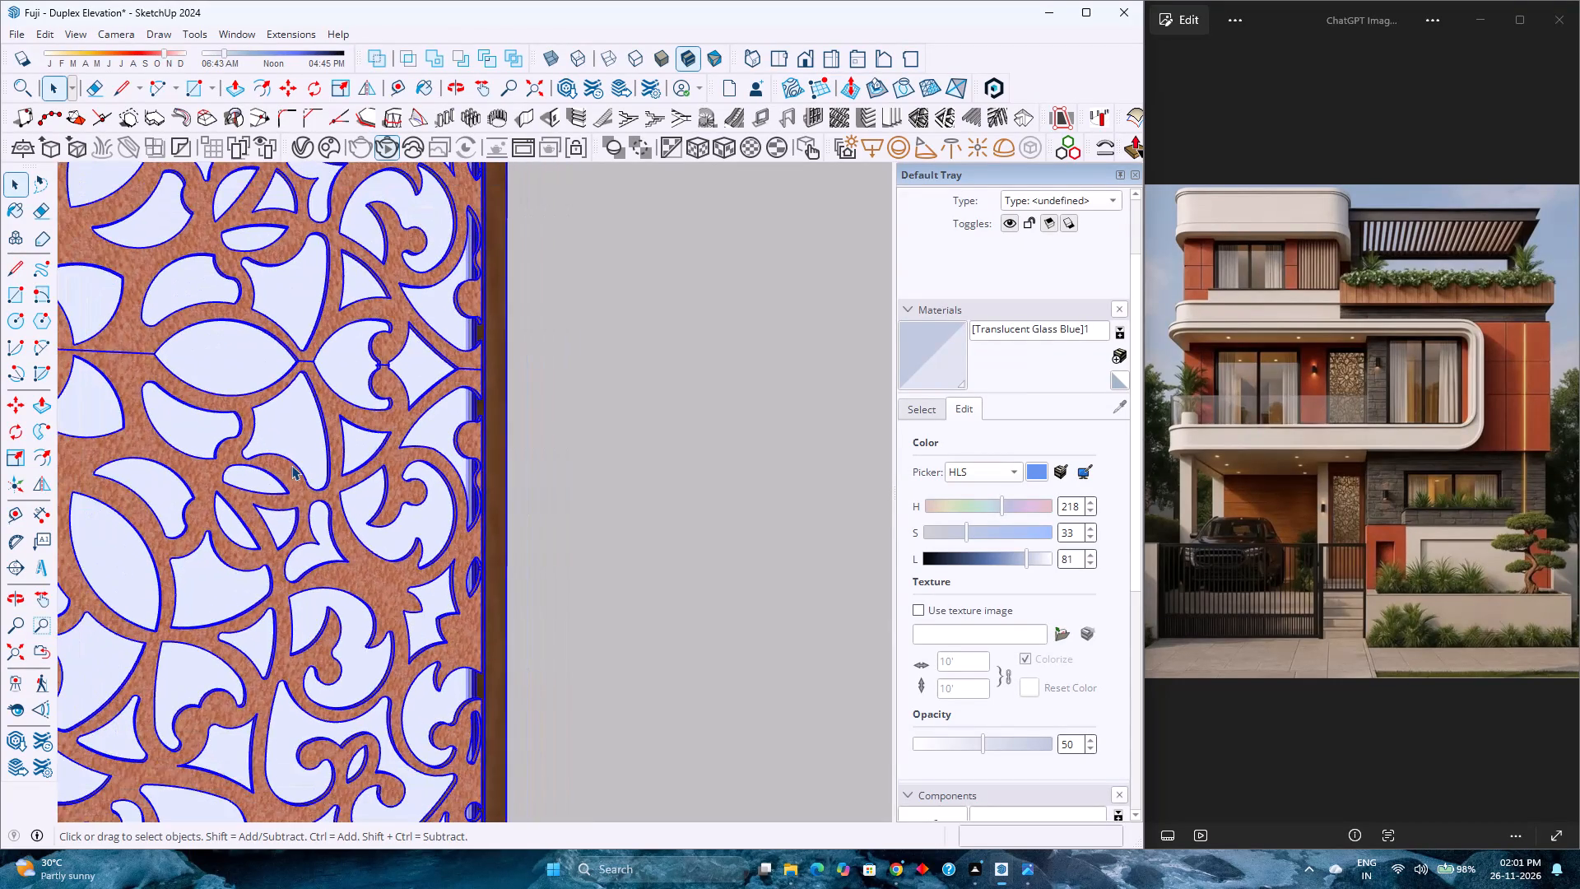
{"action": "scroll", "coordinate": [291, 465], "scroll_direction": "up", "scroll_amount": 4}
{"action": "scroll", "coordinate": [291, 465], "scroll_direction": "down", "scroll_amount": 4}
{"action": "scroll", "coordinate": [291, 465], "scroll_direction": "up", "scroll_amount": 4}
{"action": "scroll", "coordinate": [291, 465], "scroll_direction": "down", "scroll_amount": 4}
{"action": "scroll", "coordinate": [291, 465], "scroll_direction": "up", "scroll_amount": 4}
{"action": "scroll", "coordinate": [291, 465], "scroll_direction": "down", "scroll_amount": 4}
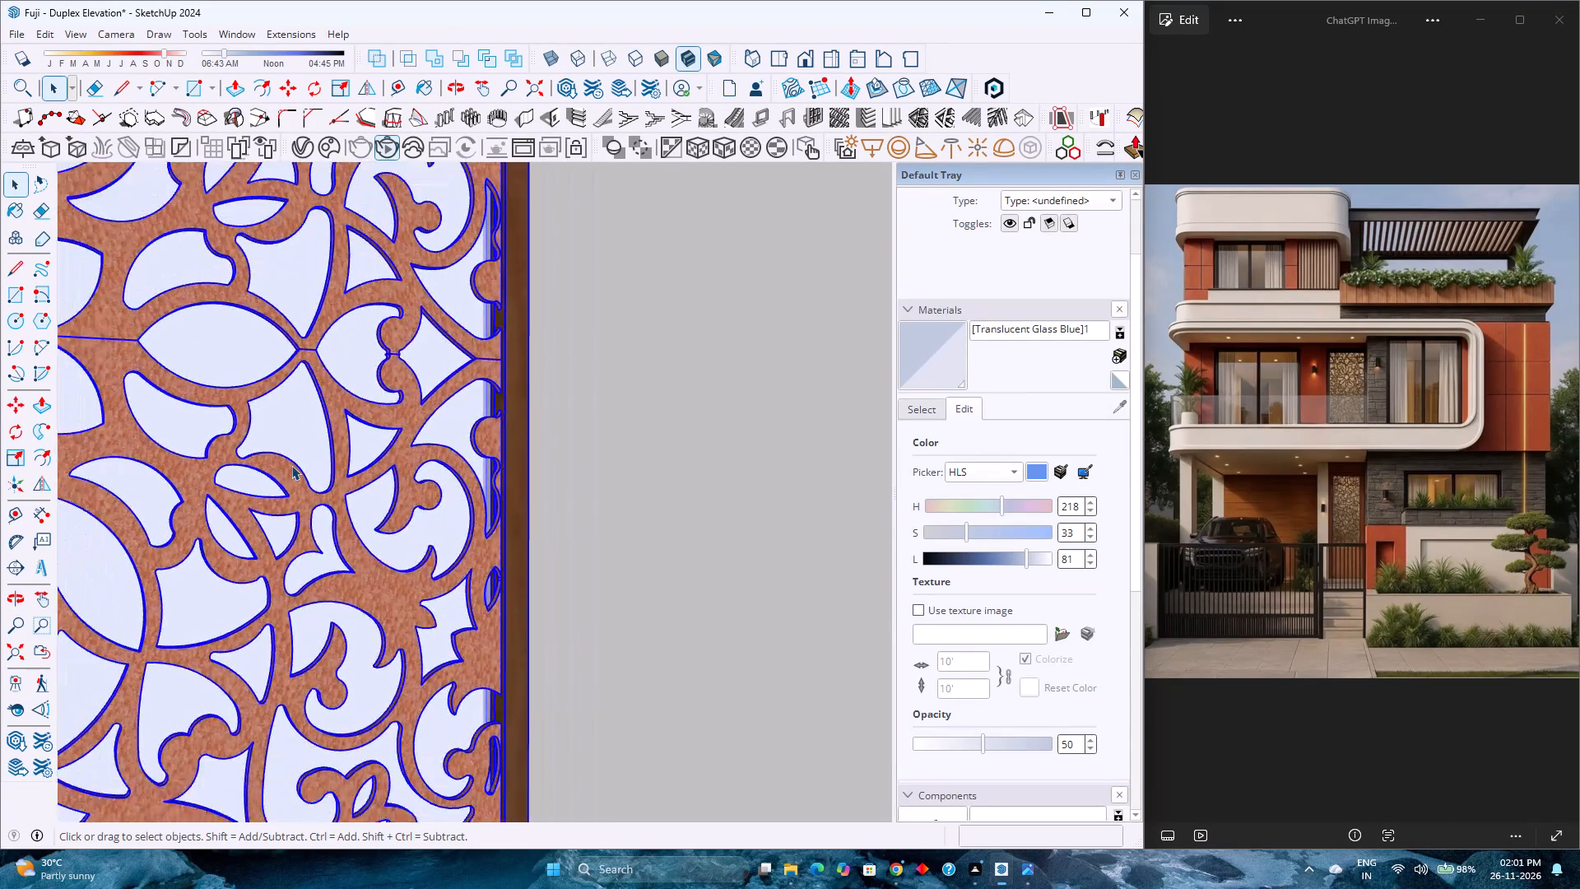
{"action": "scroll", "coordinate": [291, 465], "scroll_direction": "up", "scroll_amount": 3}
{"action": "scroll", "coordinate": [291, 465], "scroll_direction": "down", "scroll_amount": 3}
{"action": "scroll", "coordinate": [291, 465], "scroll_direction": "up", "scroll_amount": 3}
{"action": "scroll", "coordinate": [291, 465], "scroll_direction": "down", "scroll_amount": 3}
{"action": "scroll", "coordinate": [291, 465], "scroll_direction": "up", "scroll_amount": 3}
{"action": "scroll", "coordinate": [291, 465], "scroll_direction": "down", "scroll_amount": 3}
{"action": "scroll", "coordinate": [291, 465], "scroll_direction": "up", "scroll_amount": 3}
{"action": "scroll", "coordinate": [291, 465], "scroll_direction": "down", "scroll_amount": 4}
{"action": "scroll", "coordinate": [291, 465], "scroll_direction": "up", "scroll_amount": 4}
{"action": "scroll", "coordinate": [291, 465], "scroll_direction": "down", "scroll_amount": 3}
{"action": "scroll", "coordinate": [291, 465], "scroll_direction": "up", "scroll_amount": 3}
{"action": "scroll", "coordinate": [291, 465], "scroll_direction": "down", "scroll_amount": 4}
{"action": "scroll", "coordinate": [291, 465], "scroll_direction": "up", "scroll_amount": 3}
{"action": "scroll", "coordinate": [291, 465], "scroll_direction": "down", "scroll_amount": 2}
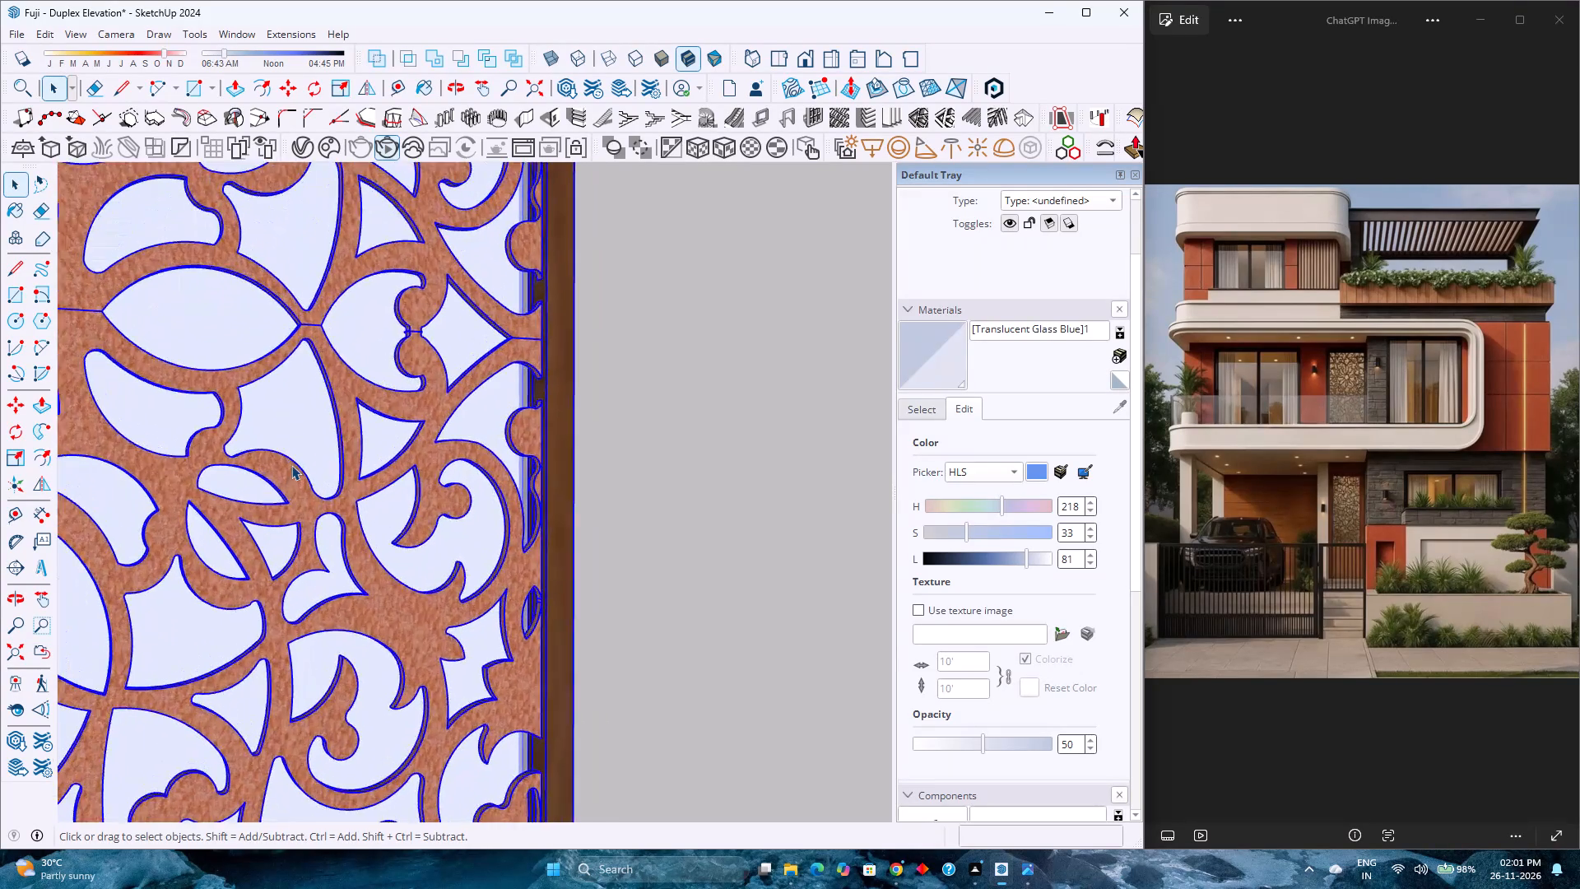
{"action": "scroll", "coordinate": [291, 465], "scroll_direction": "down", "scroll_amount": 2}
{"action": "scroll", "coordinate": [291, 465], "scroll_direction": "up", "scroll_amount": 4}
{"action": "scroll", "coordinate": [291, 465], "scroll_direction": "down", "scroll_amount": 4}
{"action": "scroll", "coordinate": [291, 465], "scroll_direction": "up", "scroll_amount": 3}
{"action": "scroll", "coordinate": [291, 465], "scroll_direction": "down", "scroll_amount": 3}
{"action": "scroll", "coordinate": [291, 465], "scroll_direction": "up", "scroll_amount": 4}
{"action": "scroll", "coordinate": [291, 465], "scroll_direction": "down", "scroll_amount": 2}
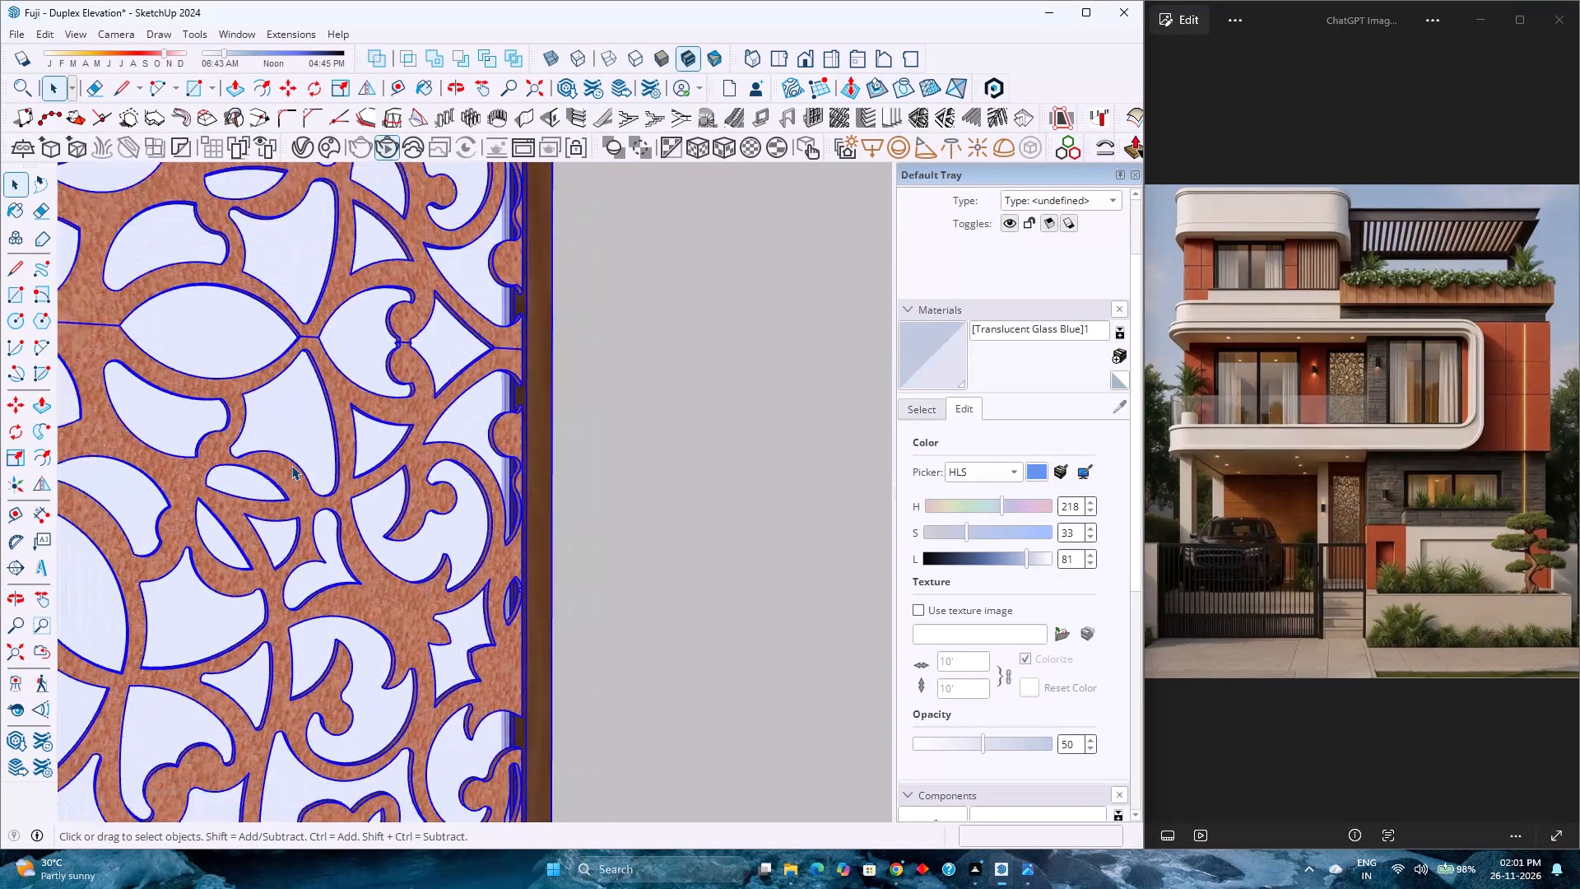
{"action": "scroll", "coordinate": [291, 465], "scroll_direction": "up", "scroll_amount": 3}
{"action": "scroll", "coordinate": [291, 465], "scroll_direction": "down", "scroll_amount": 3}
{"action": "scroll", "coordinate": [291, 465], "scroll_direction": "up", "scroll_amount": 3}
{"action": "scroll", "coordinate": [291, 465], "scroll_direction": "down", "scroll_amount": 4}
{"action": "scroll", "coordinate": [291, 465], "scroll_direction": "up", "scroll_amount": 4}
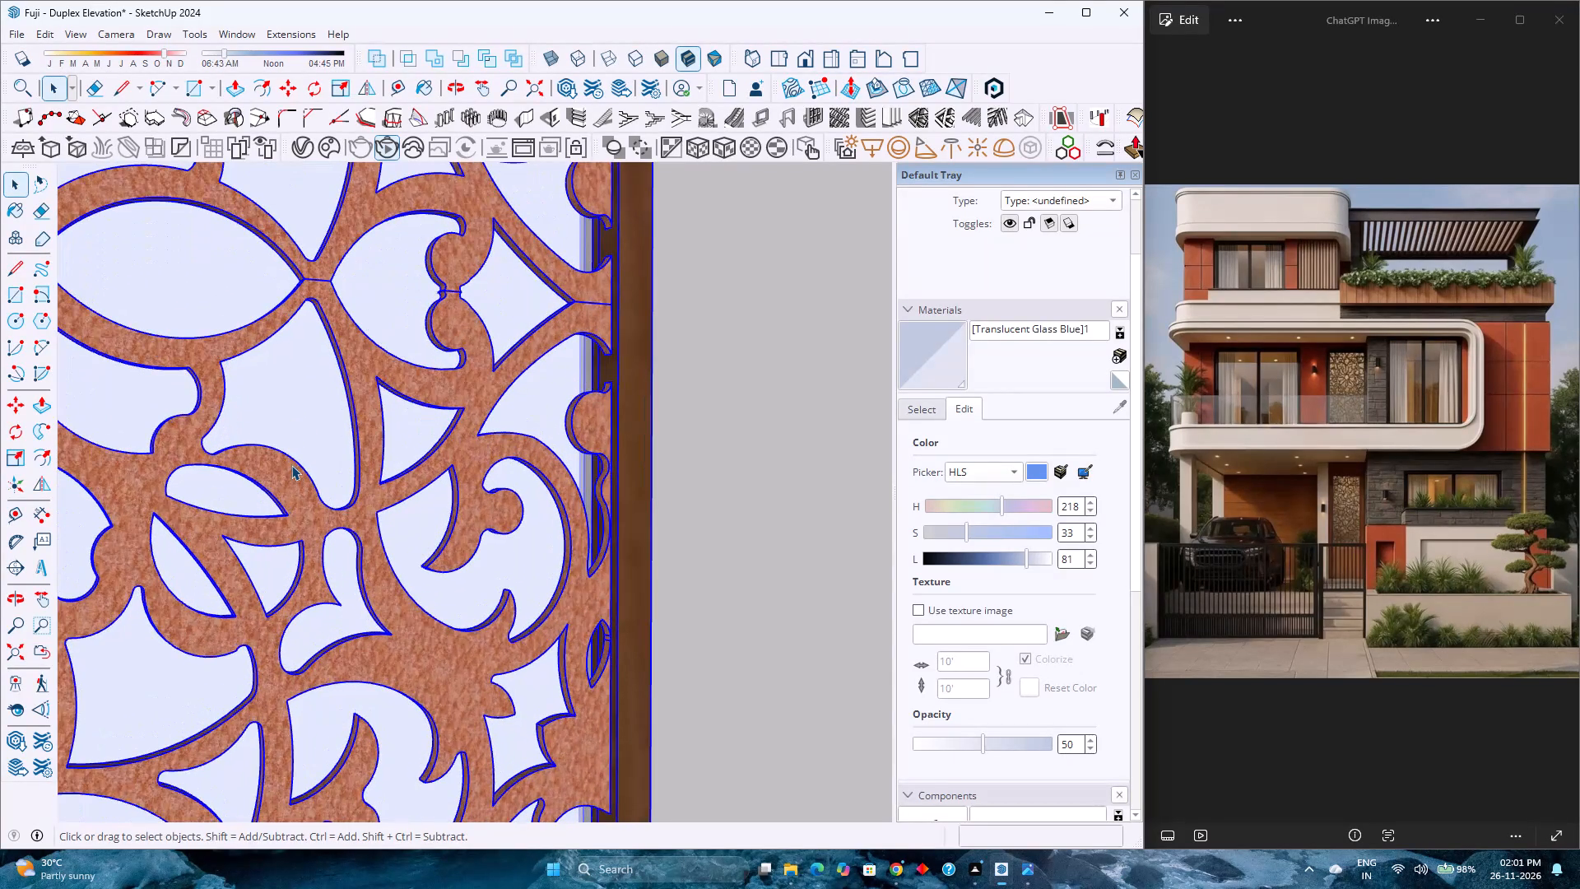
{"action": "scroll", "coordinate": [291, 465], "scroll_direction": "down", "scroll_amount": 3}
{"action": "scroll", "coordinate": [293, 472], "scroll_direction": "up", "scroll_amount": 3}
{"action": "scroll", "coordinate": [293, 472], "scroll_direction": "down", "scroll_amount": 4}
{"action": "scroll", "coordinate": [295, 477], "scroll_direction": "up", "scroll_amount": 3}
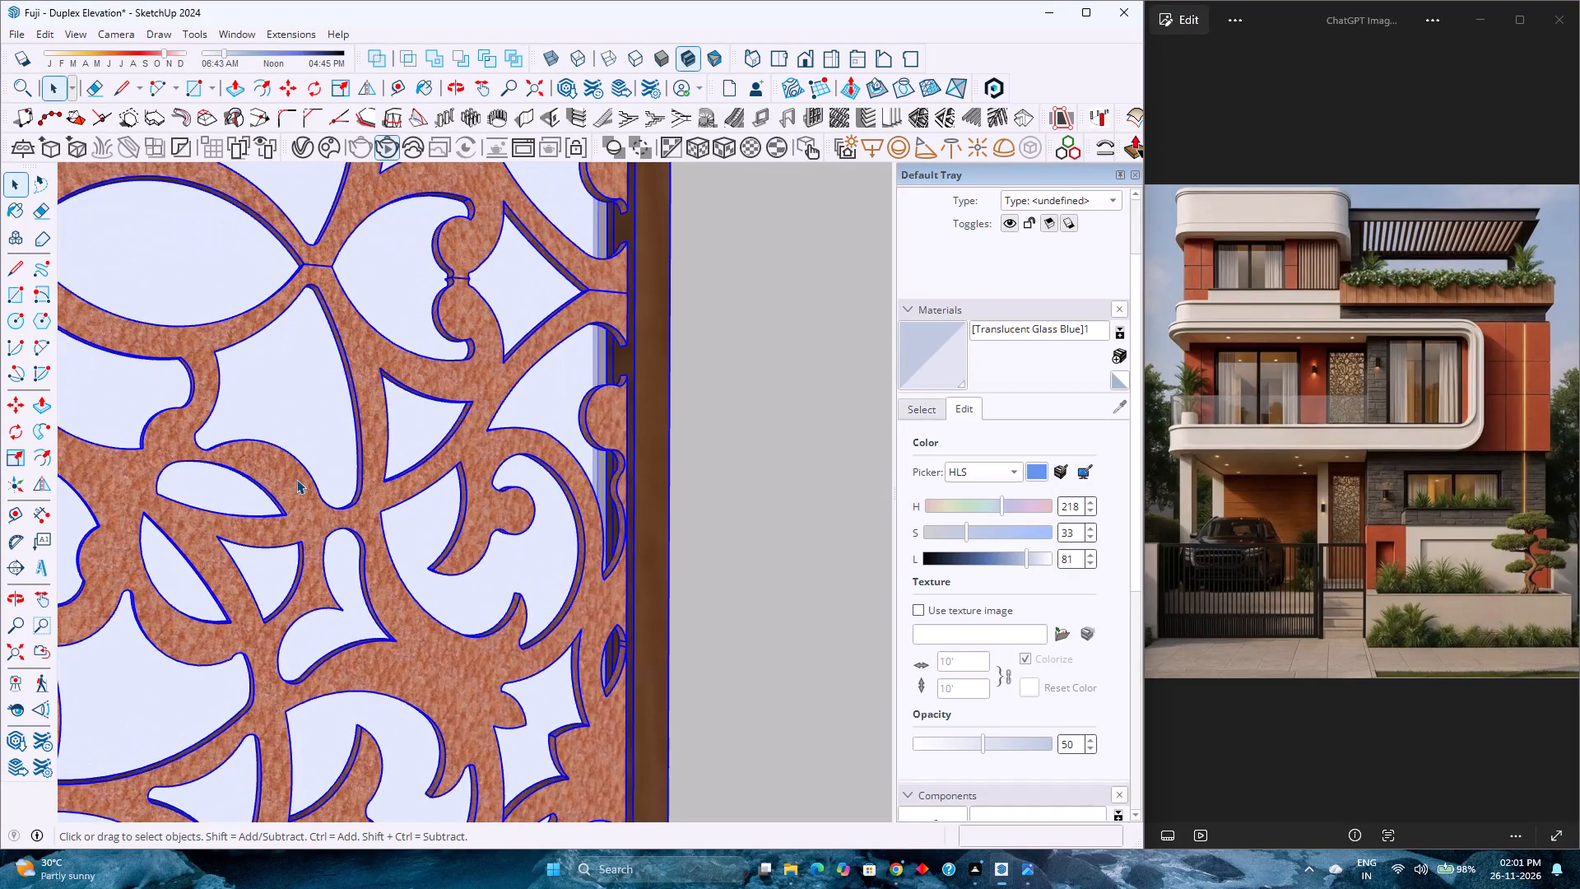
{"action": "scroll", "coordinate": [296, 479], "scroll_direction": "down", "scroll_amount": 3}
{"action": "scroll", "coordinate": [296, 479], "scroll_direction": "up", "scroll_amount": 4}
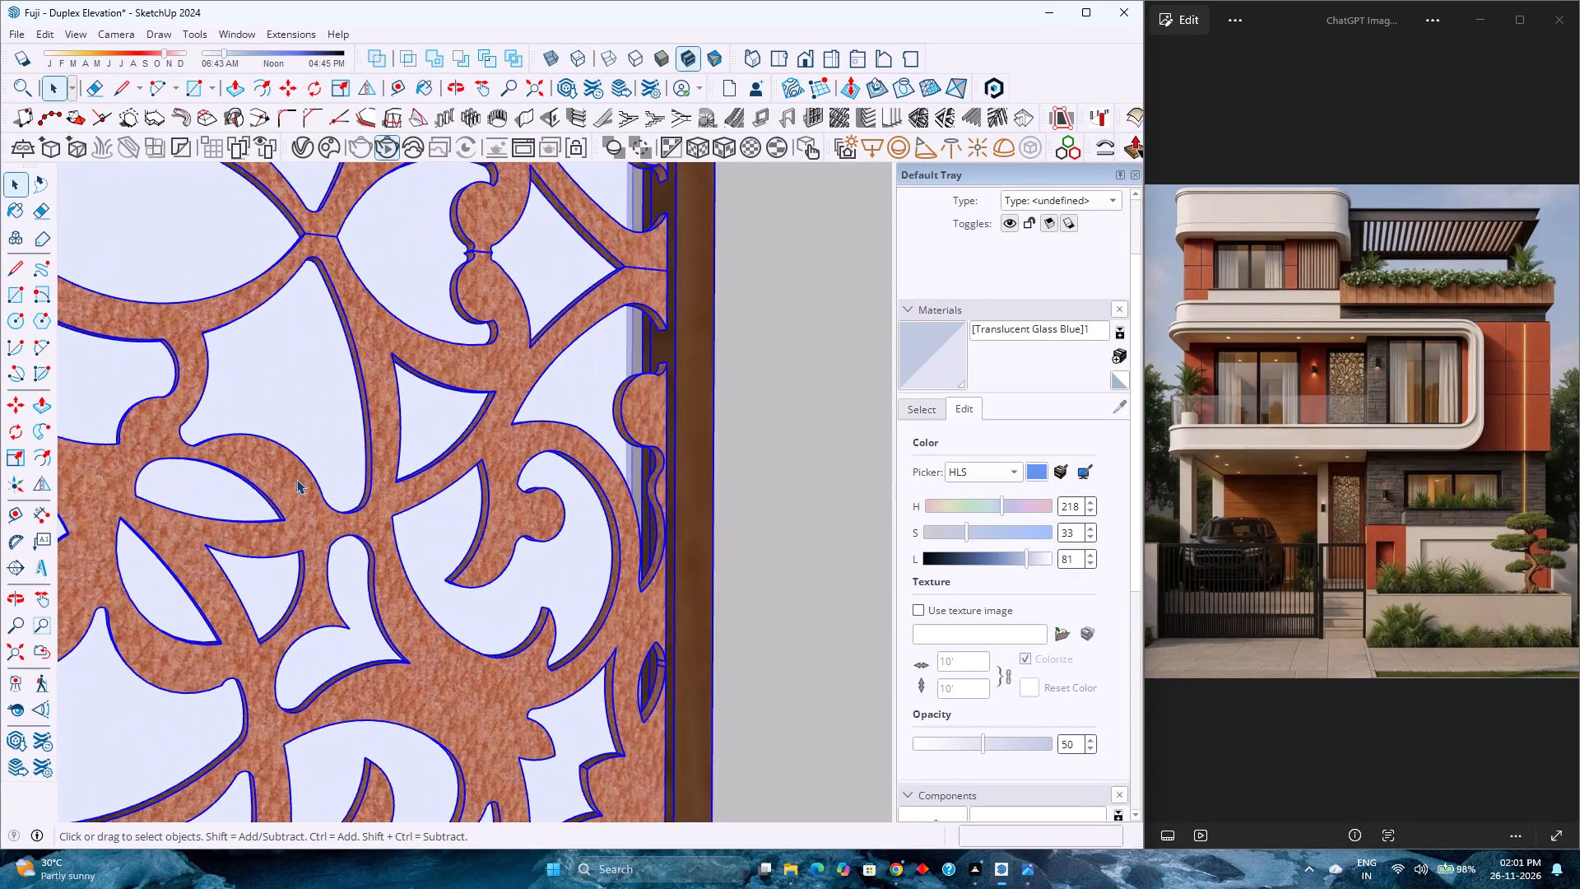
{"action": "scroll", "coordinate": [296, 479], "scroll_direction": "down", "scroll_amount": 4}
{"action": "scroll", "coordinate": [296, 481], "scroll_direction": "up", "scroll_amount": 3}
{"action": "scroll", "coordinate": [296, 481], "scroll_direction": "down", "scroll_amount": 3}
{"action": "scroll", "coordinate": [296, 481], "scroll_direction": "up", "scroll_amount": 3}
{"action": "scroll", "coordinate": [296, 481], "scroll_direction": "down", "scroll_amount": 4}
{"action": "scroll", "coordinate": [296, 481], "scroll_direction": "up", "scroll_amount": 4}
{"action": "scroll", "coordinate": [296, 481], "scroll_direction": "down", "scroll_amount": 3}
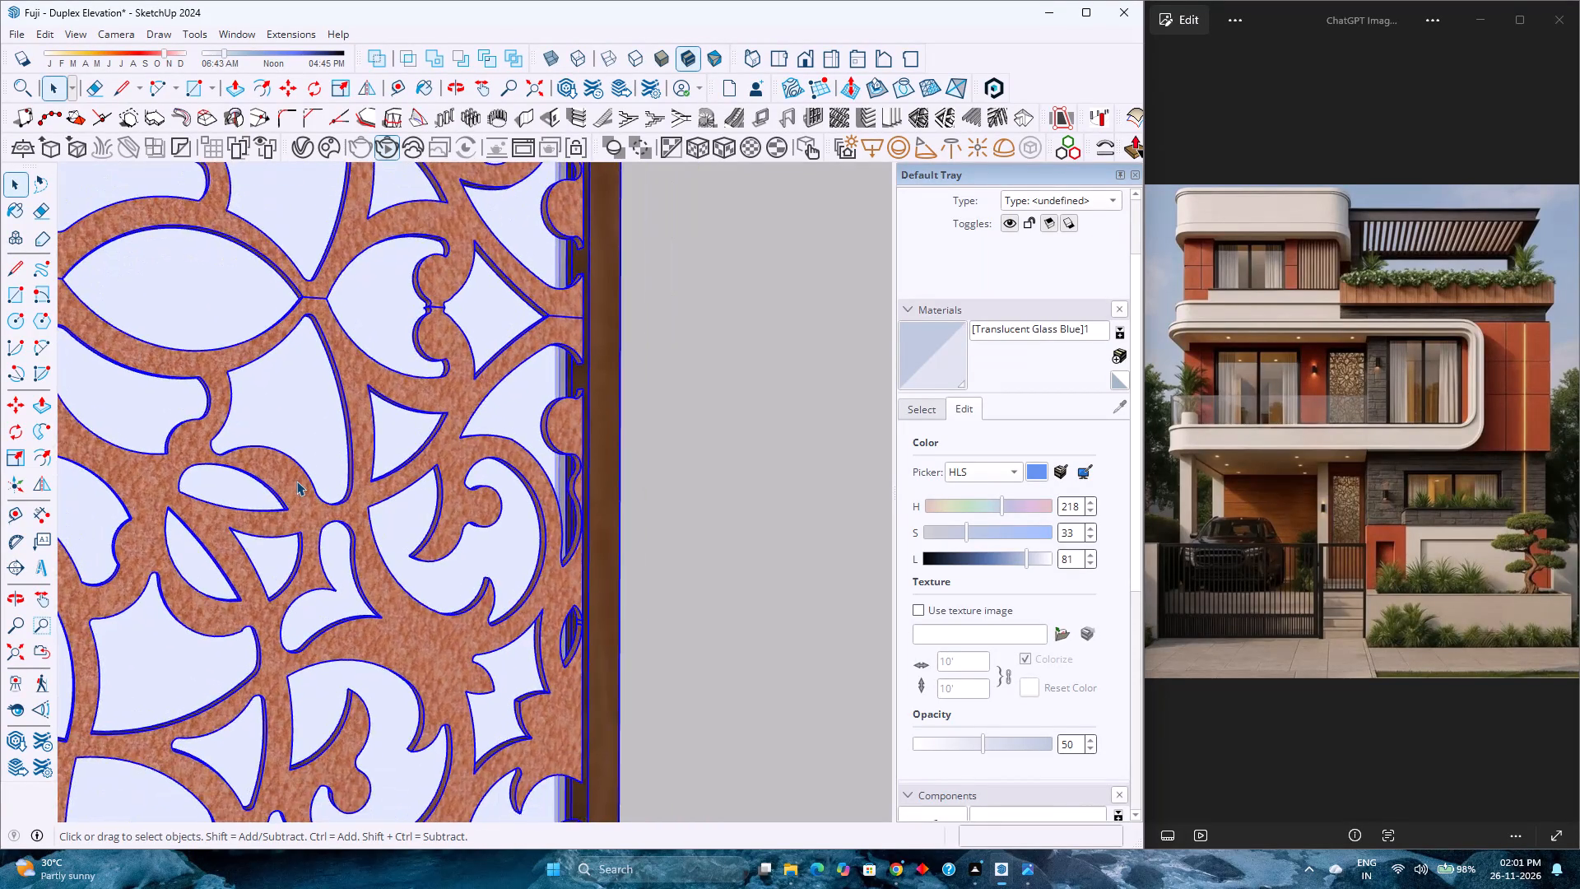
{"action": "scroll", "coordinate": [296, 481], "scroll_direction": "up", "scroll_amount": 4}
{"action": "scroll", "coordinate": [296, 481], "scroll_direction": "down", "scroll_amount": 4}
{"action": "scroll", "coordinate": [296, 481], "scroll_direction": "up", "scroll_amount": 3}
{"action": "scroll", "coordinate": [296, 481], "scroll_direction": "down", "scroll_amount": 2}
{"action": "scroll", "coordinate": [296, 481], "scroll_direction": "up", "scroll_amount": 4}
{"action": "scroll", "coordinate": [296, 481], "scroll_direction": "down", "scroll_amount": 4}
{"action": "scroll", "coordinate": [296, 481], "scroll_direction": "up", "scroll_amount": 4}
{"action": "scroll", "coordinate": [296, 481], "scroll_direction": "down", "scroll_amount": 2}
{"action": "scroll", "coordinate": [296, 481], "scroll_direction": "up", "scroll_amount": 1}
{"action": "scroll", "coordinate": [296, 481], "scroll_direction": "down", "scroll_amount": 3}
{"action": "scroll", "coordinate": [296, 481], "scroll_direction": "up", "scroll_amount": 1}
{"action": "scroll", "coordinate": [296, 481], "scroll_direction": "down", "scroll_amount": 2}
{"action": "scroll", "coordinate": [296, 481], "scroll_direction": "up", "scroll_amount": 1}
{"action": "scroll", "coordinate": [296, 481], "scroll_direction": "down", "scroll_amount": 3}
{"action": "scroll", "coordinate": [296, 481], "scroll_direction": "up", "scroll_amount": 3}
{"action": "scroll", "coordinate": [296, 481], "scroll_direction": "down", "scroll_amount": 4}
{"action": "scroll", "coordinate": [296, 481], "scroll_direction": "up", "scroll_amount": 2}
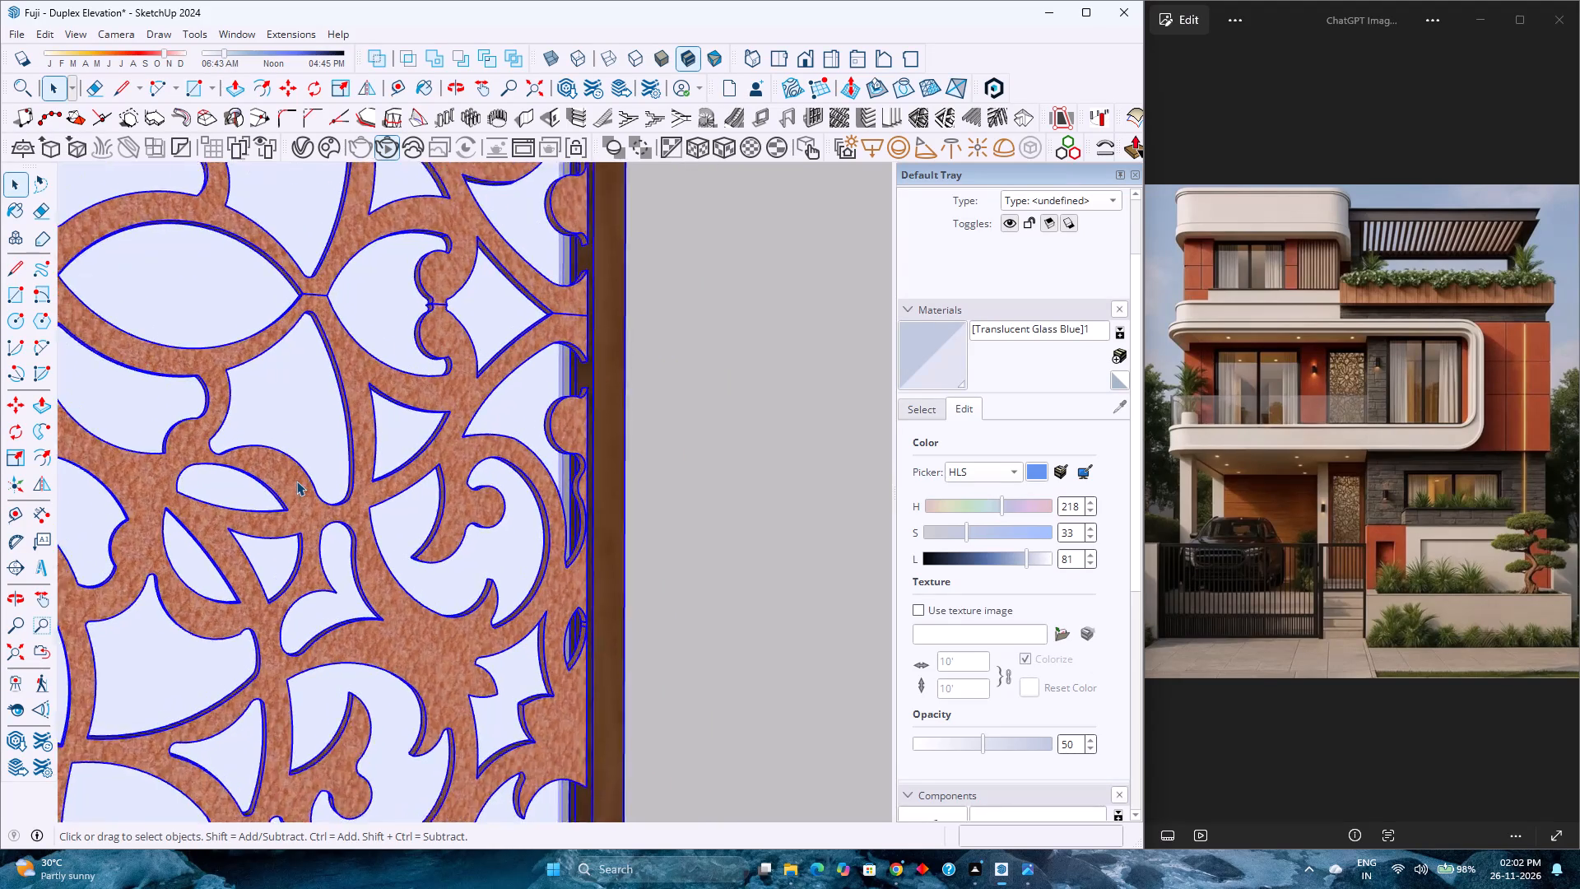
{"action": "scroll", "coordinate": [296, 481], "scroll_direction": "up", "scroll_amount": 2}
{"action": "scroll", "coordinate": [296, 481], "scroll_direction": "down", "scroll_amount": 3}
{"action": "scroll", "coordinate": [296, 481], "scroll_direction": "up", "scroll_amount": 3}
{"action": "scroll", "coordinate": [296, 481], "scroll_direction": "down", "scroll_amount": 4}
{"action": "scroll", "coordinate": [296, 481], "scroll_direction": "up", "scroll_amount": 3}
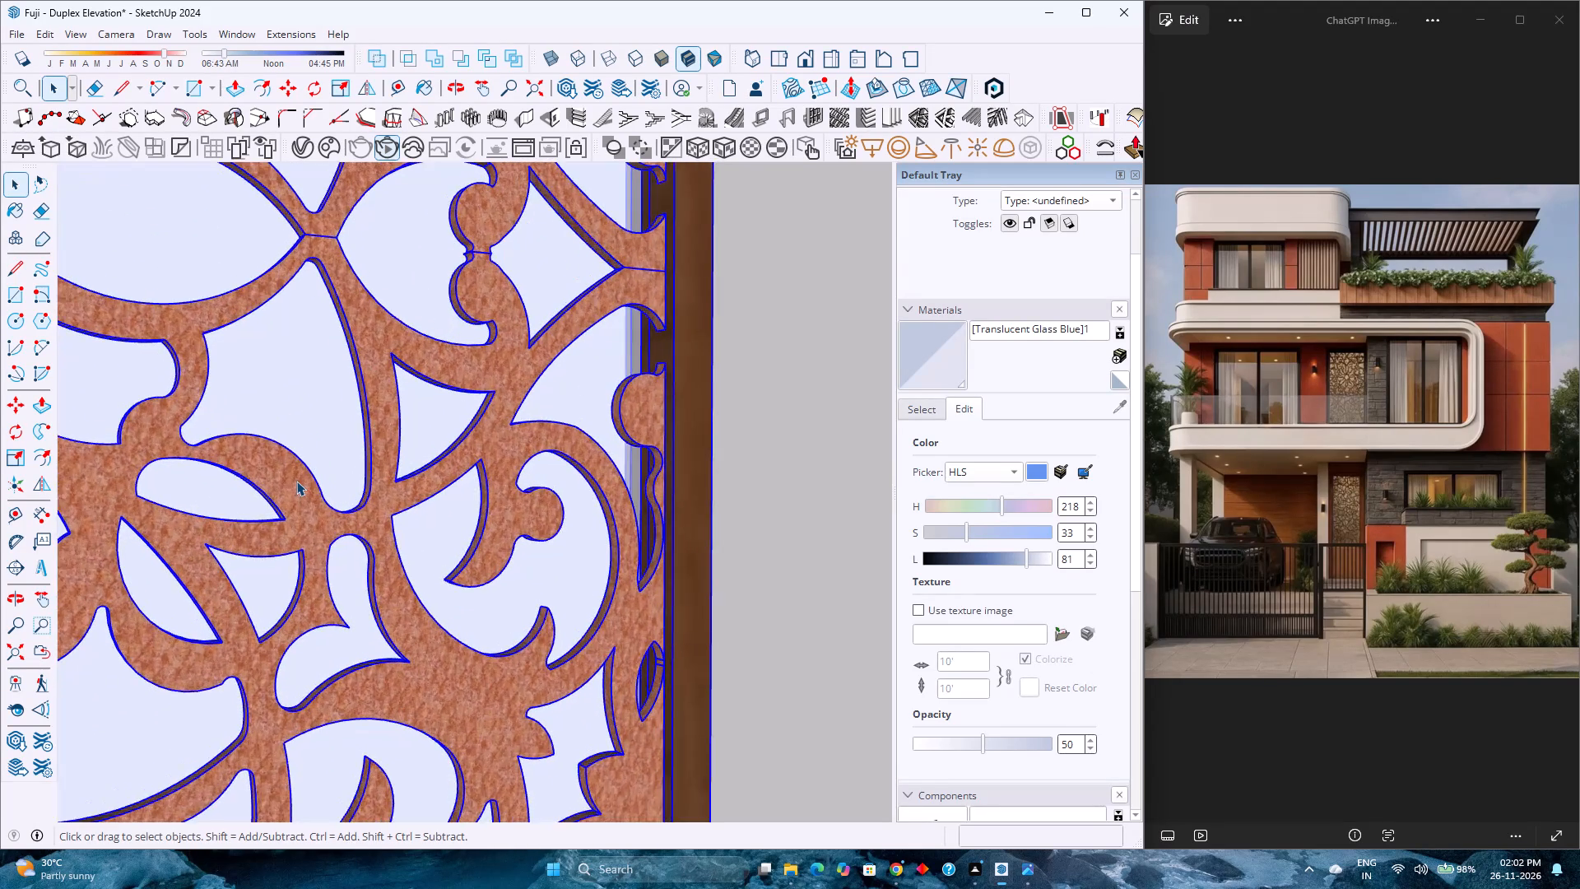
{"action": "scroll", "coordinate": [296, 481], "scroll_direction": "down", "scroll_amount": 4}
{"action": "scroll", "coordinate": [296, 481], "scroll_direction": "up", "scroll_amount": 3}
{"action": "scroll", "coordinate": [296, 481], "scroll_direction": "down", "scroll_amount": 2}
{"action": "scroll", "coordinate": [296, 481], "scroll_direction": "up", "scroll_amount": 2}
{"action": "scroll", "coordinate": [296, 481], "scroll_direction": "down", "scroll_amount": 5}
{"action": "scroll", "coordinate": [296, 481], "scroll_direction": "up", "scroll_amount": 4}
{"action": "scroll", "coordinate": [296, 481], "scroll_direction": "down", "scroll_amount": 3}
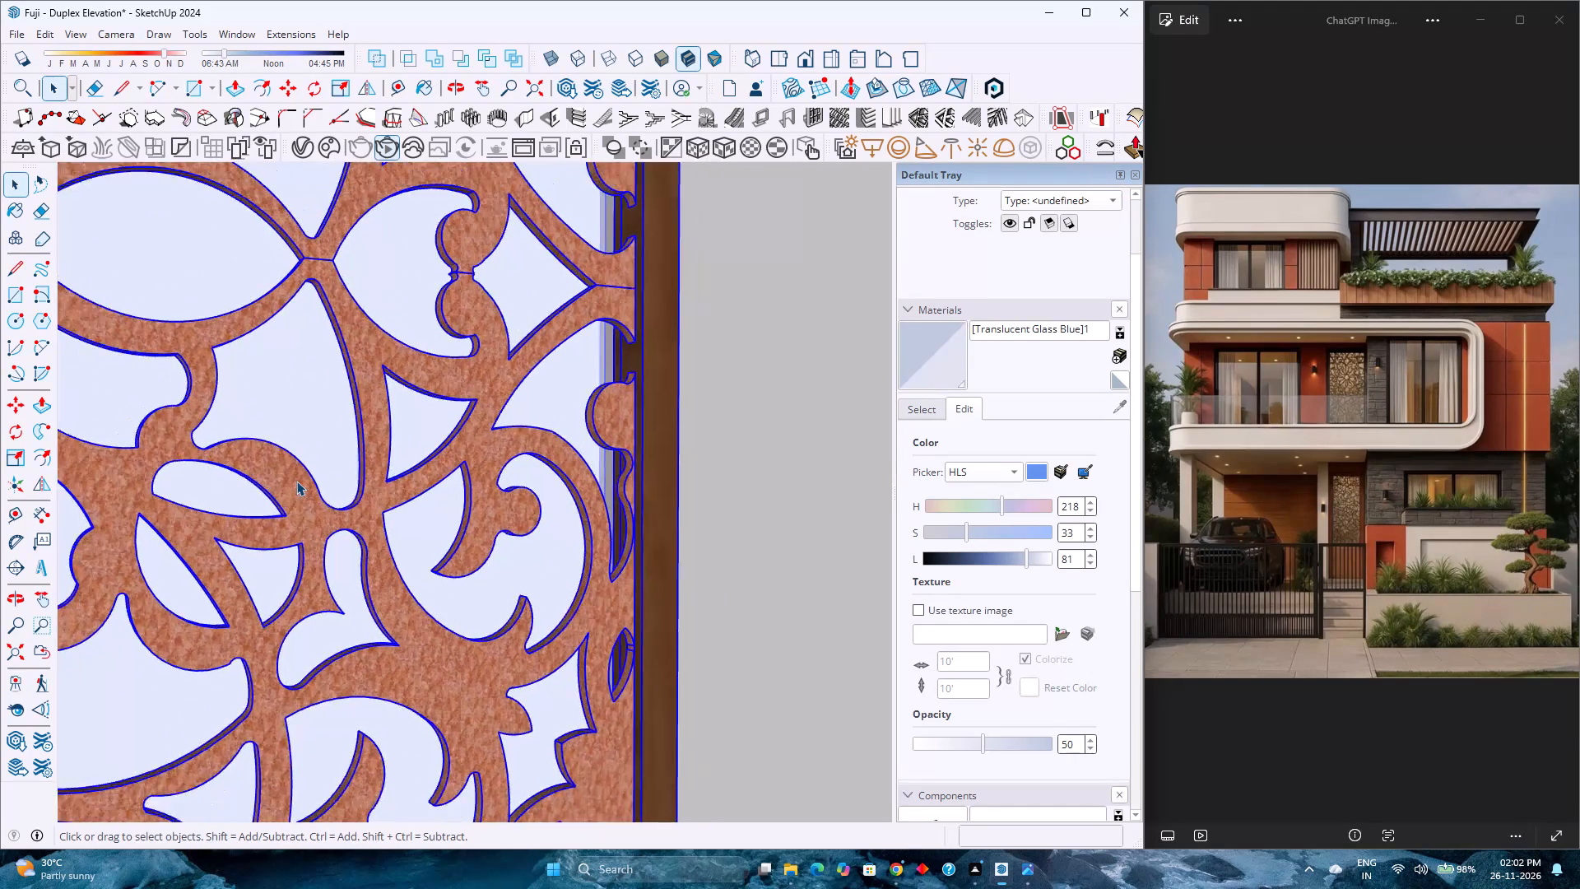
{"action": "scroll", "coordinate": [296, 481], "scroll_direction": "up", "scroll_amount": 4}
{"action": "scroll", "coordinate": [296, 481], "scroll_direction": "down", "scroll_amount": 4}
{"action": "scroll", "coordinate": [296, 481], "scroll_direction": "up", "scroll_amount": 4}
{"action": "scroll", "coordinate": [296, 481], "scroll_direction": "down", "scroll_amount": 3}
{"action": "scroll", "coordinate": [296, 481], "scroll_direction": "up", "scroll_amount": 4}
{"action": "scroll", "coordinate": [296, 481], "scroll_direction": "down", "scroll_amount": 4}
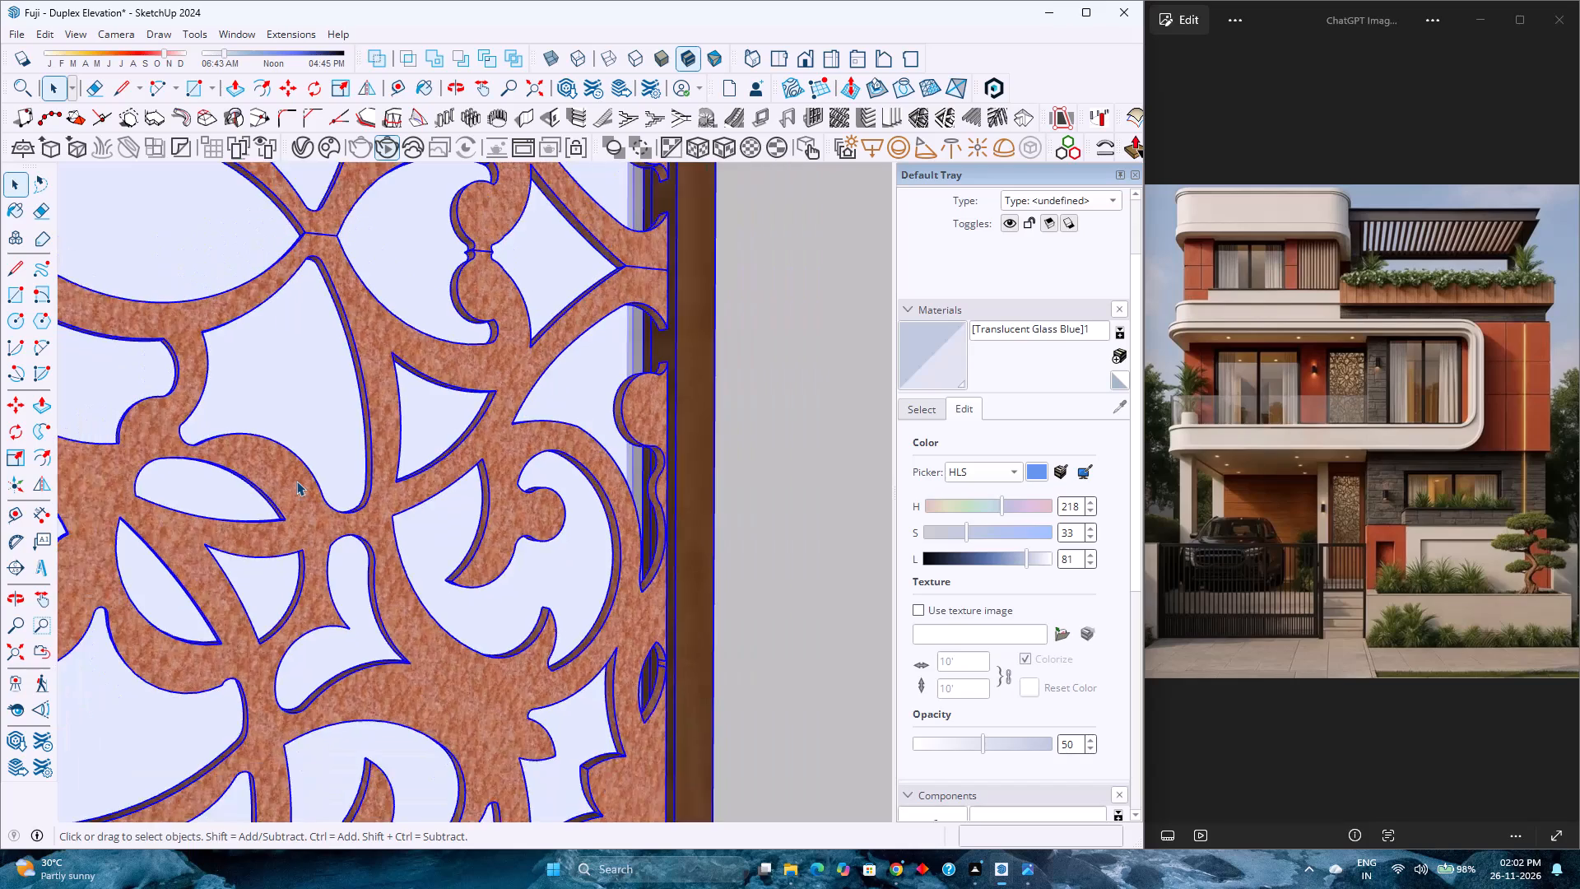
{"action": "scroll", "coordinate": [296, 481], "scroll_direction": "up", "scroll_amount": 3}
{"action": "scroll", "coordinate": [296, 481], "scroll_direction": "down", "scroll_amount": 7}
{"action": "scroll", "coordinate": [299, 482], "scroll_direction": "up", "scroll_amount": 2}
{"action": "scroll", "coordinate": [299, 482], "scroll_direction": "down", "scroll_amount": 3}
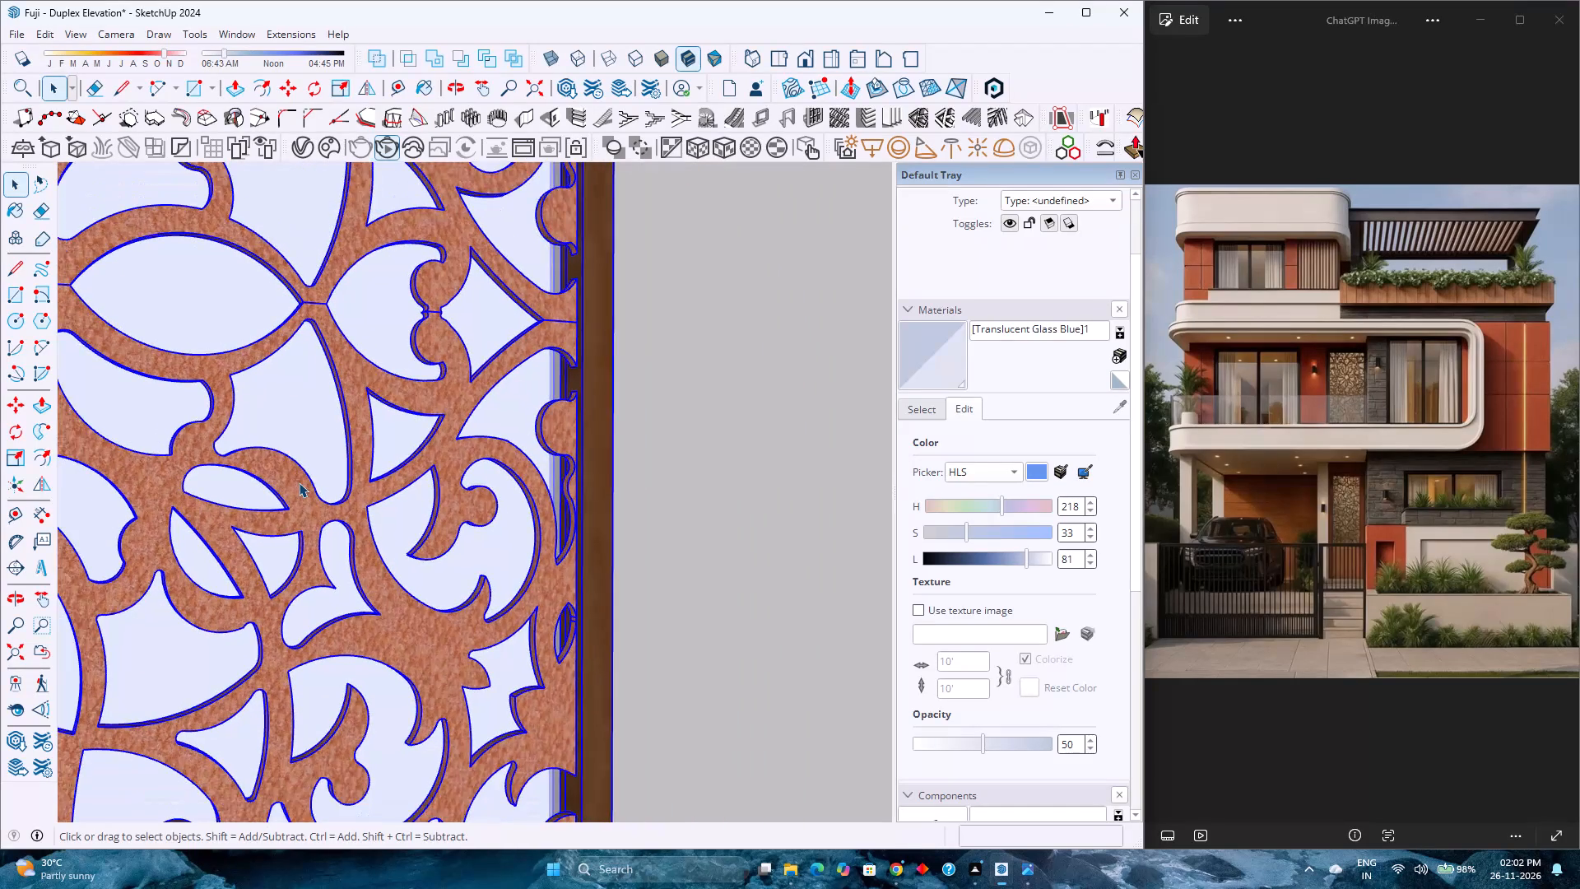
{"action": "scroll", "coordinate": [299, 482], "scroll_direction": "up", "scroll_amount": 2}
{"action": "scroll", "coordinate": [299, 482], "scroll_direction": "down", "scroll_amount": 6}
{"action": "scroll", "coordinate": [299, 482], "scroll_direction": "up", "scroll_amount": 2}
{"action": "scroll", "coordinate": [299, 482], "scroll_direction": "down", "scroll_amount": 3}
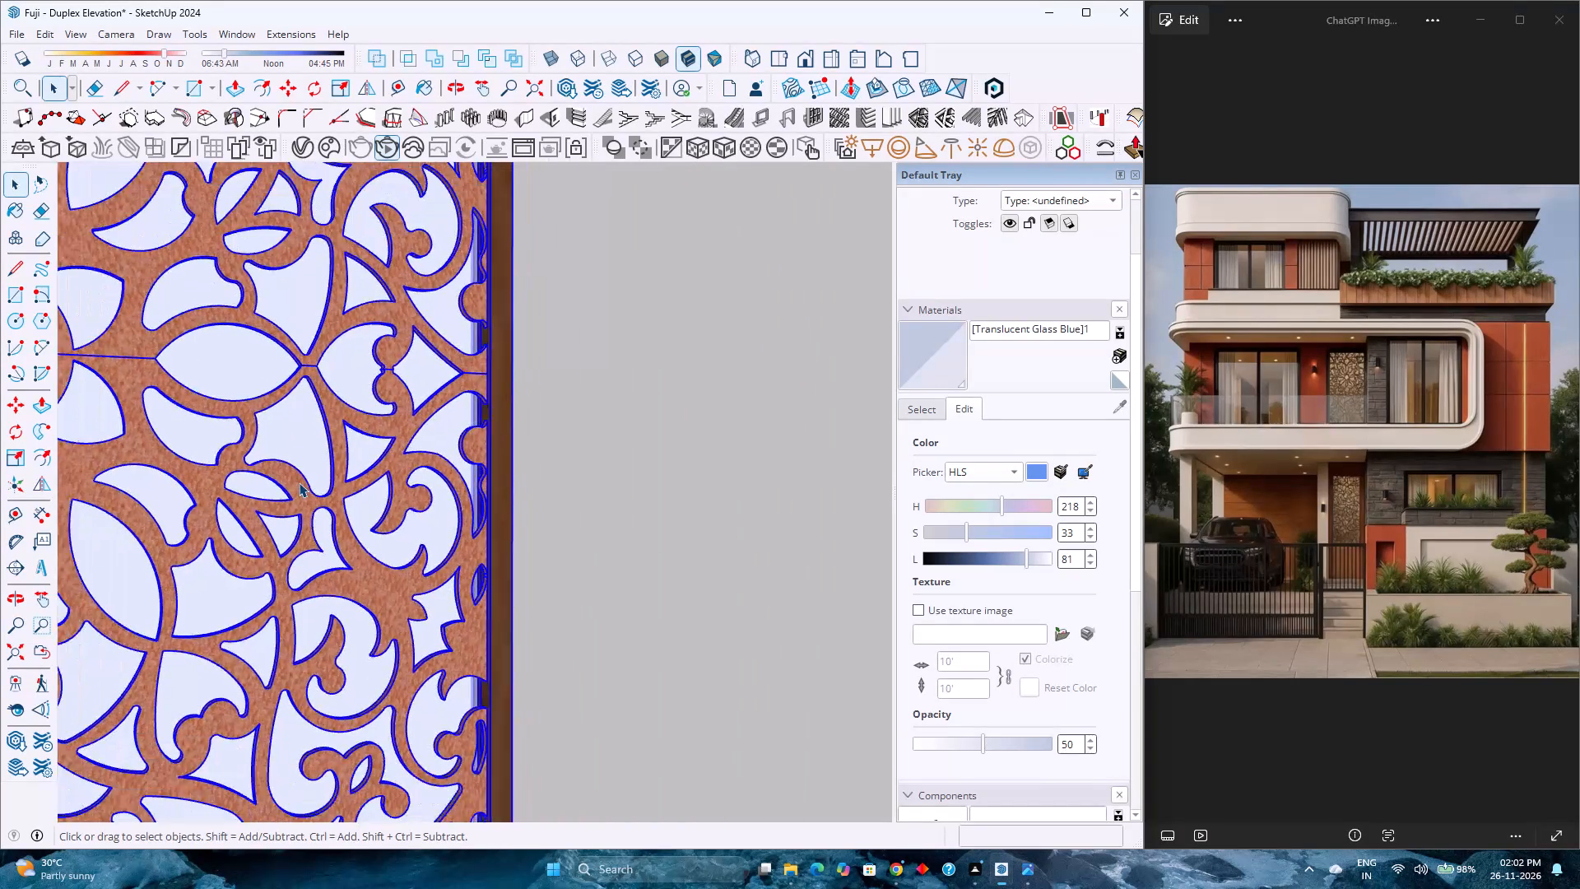
Examine the full lattice panel in its balcony recess and the whole house's front massing against the reference facade.
{"action": "scroll", "coordinate": [299, 482], "scroll_direction": "down", "scroll_amount": 18}
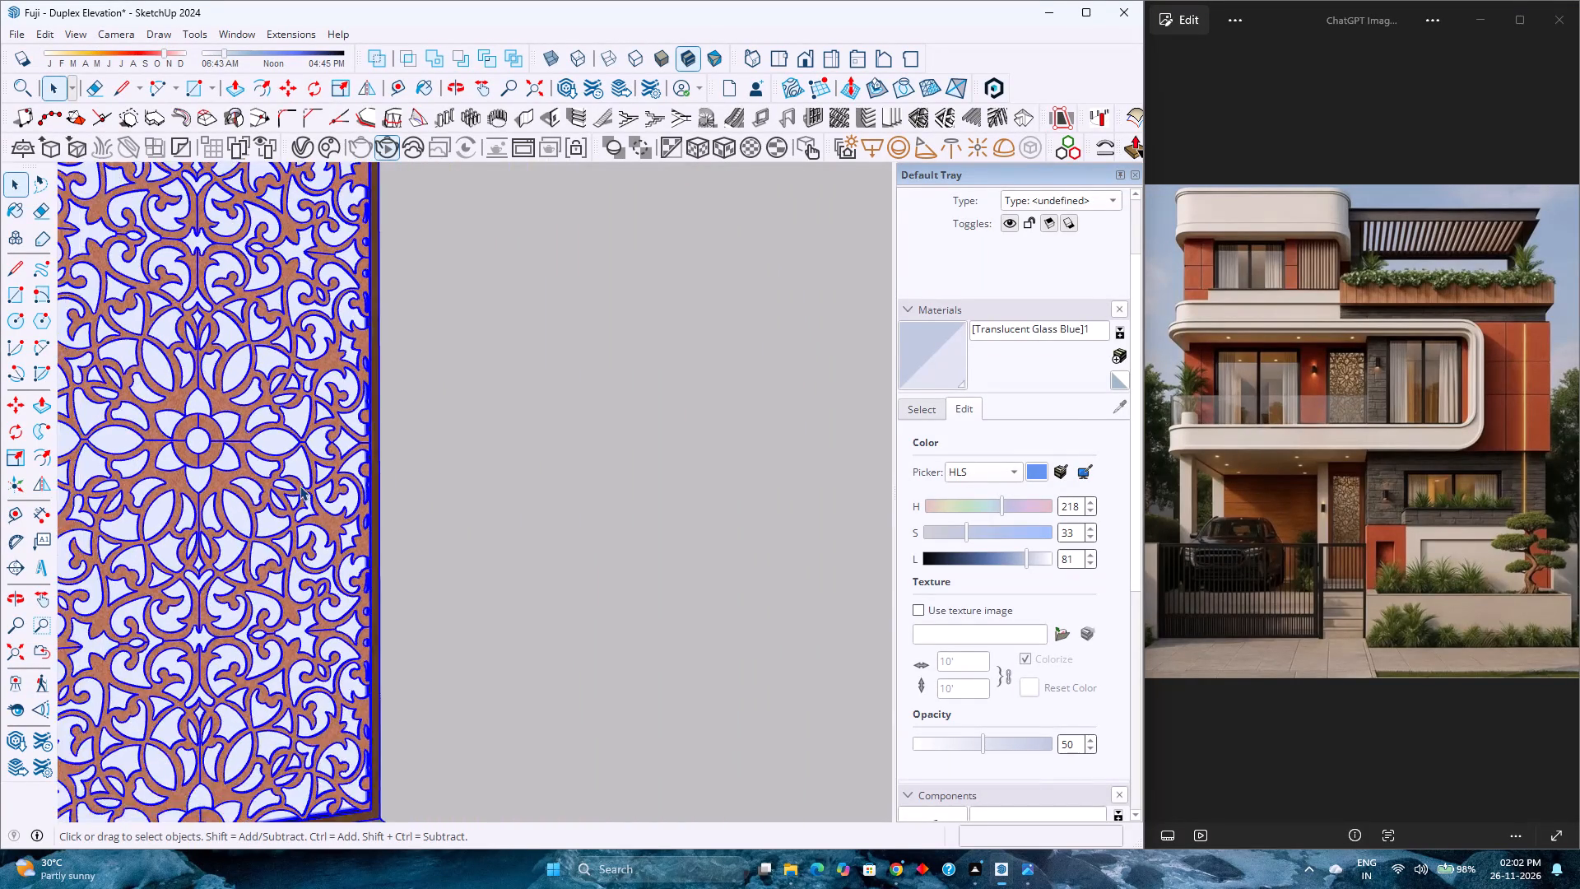
{"action": "scroll", "coordinate": [300, 486], "scroll_direction": "down", "scroll_amount": 2}
{"action": "scroll", "coordinate": [300, 486], "scroll_direction": "up", "scroll_amount": 1}
{"action": "scroll", "coordinate": [300, 486], "scroll_direction": "down", "scroll_amount": 5}
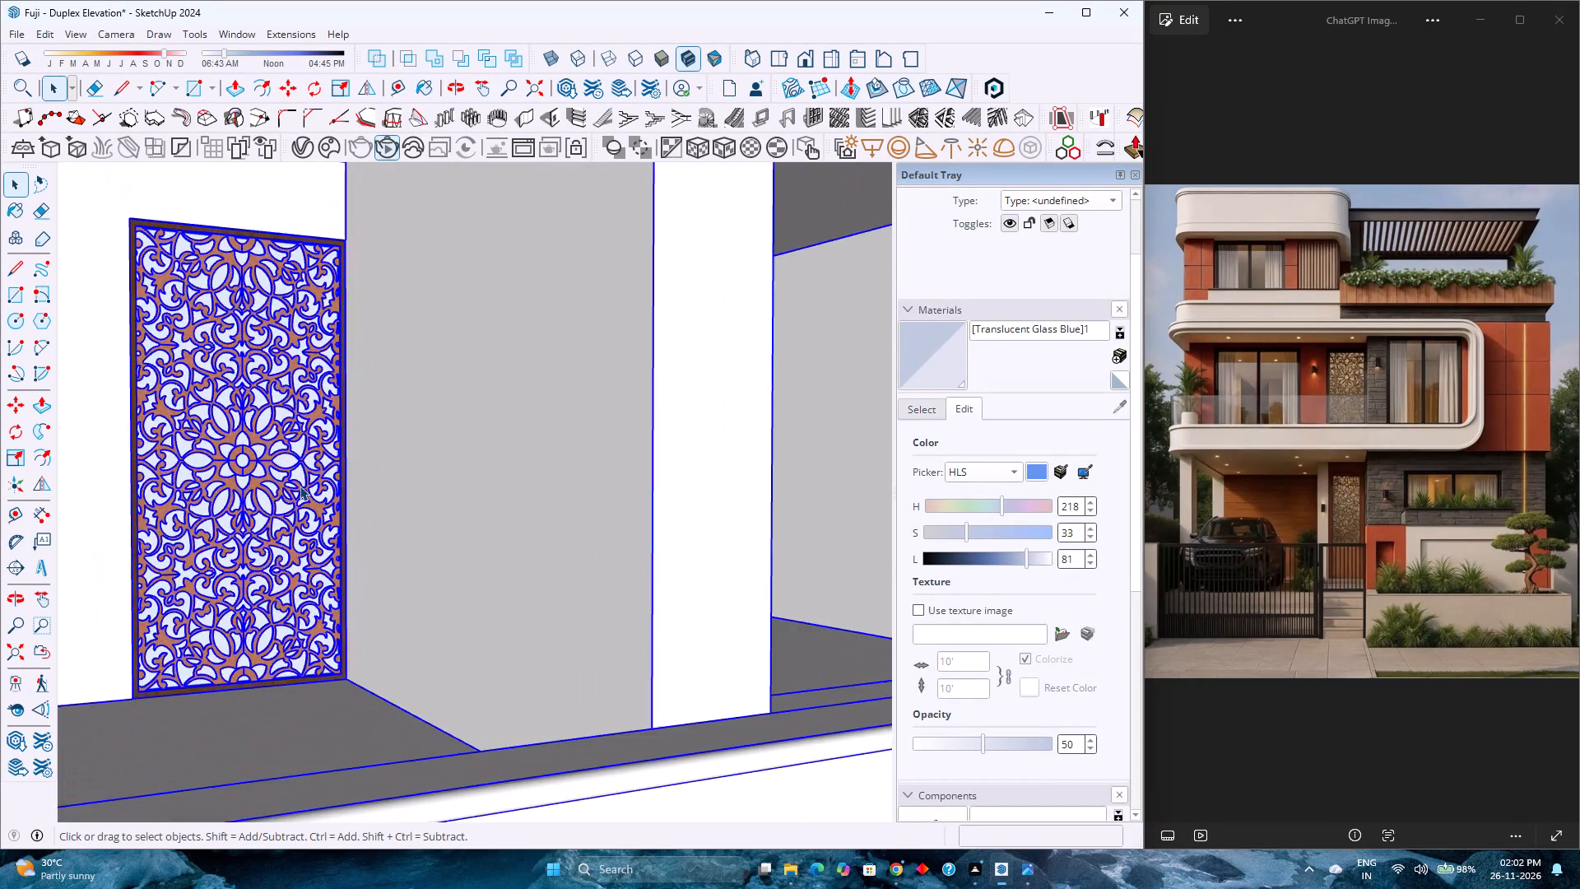
{"action": "scroll", "coordinate": [300, 486], "scroll_direction": "down", "scroll_amount": 16}
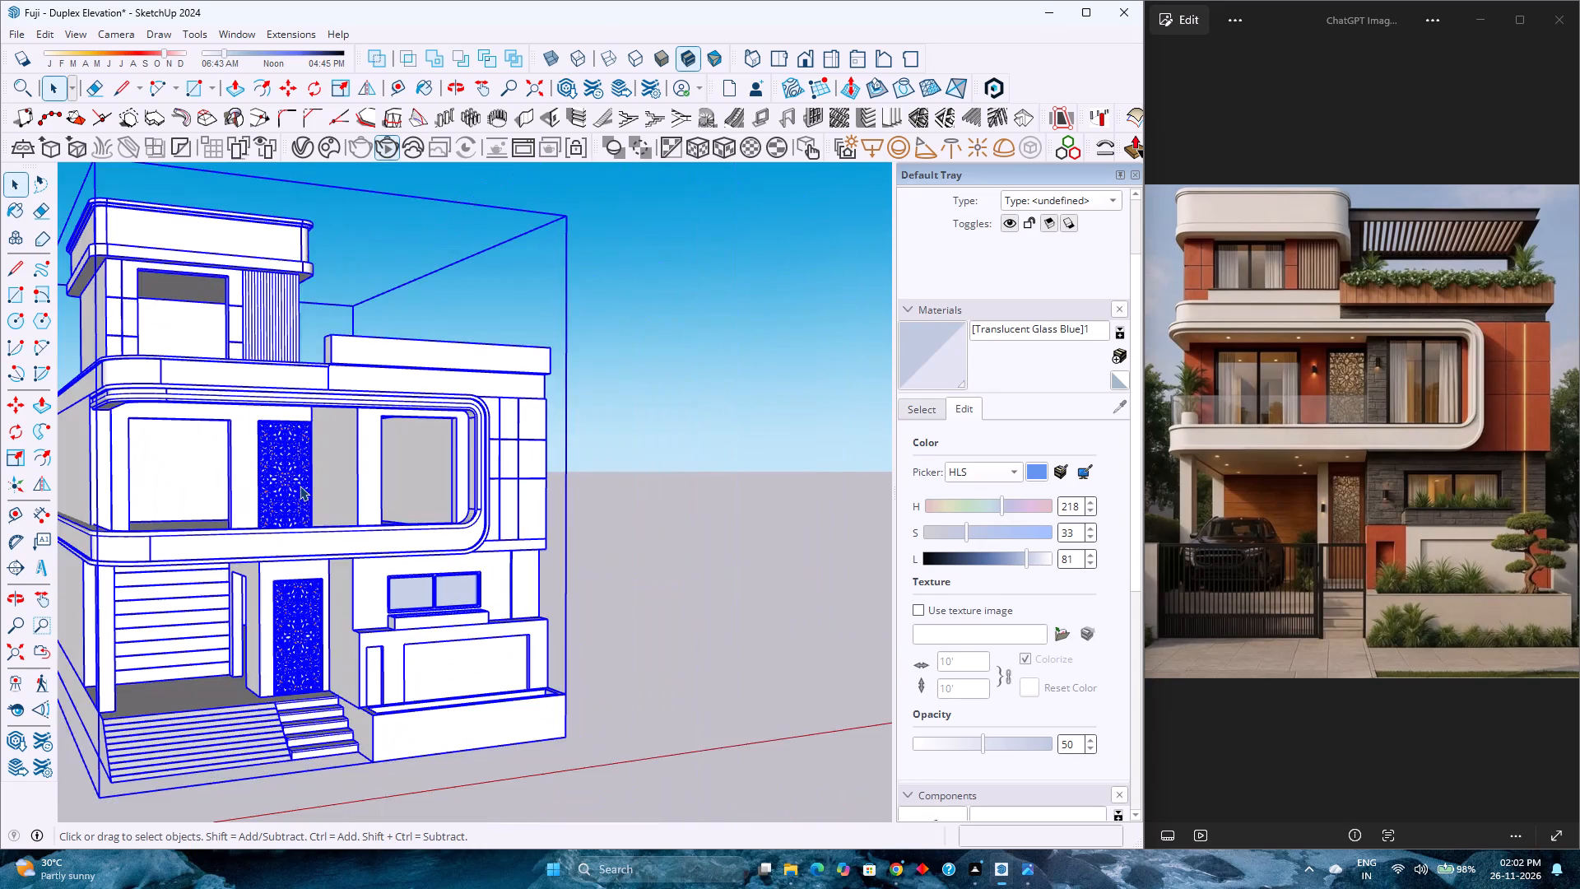
{"action": "scroll", "coordinate": [300, 486], "scroll_direction": "down", "scroll_amount": 12}
{"action": "scroll", "coordinate": [300, 486], "scroll_direction": "up", "scroll_amount": 5}
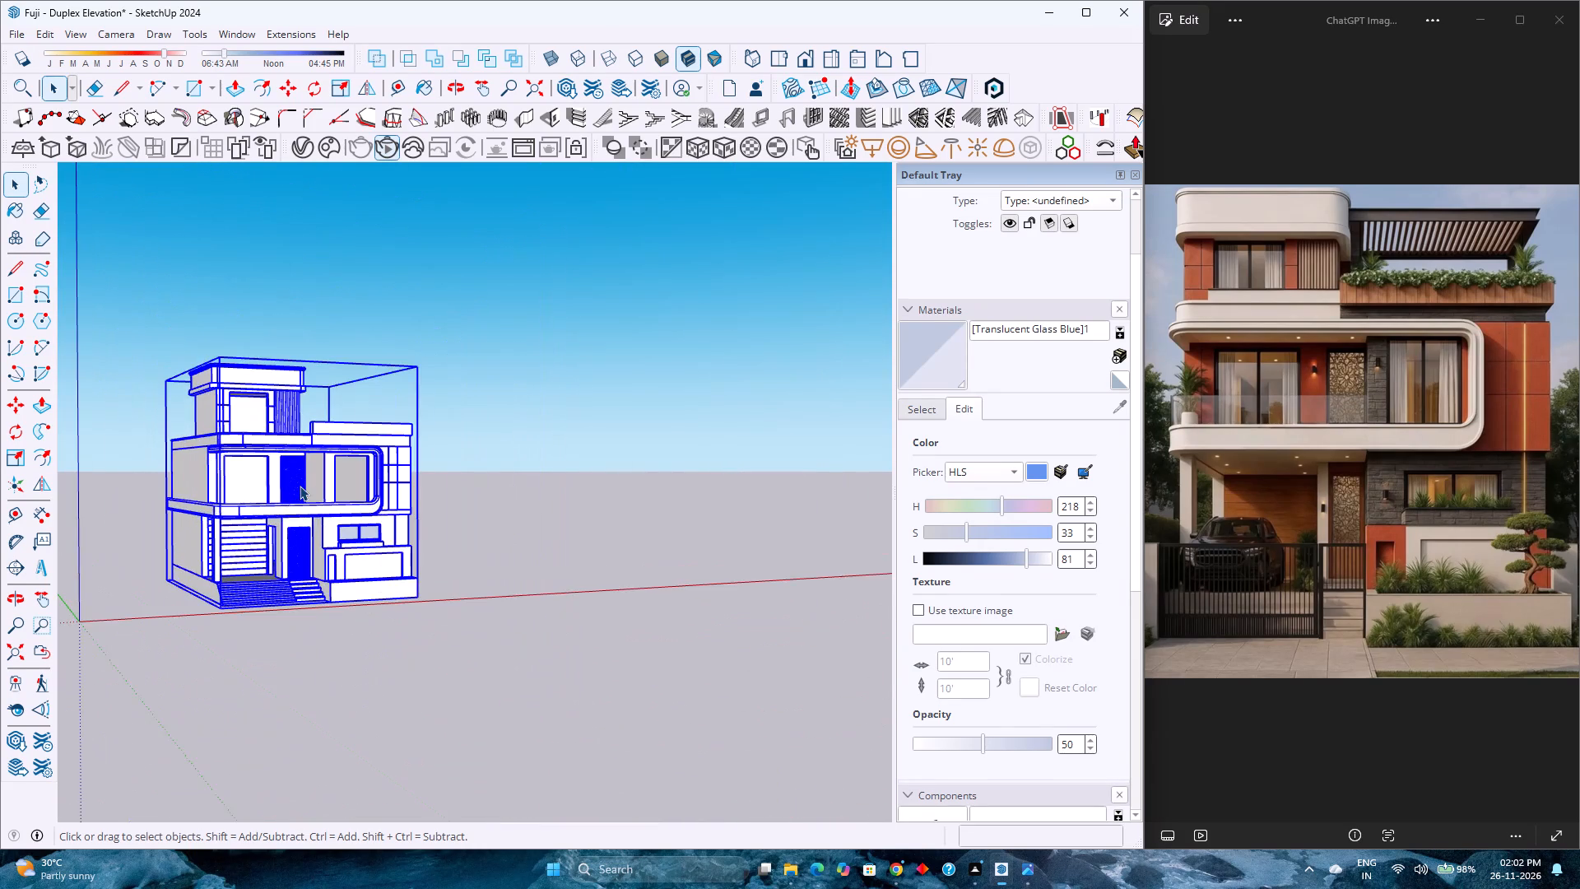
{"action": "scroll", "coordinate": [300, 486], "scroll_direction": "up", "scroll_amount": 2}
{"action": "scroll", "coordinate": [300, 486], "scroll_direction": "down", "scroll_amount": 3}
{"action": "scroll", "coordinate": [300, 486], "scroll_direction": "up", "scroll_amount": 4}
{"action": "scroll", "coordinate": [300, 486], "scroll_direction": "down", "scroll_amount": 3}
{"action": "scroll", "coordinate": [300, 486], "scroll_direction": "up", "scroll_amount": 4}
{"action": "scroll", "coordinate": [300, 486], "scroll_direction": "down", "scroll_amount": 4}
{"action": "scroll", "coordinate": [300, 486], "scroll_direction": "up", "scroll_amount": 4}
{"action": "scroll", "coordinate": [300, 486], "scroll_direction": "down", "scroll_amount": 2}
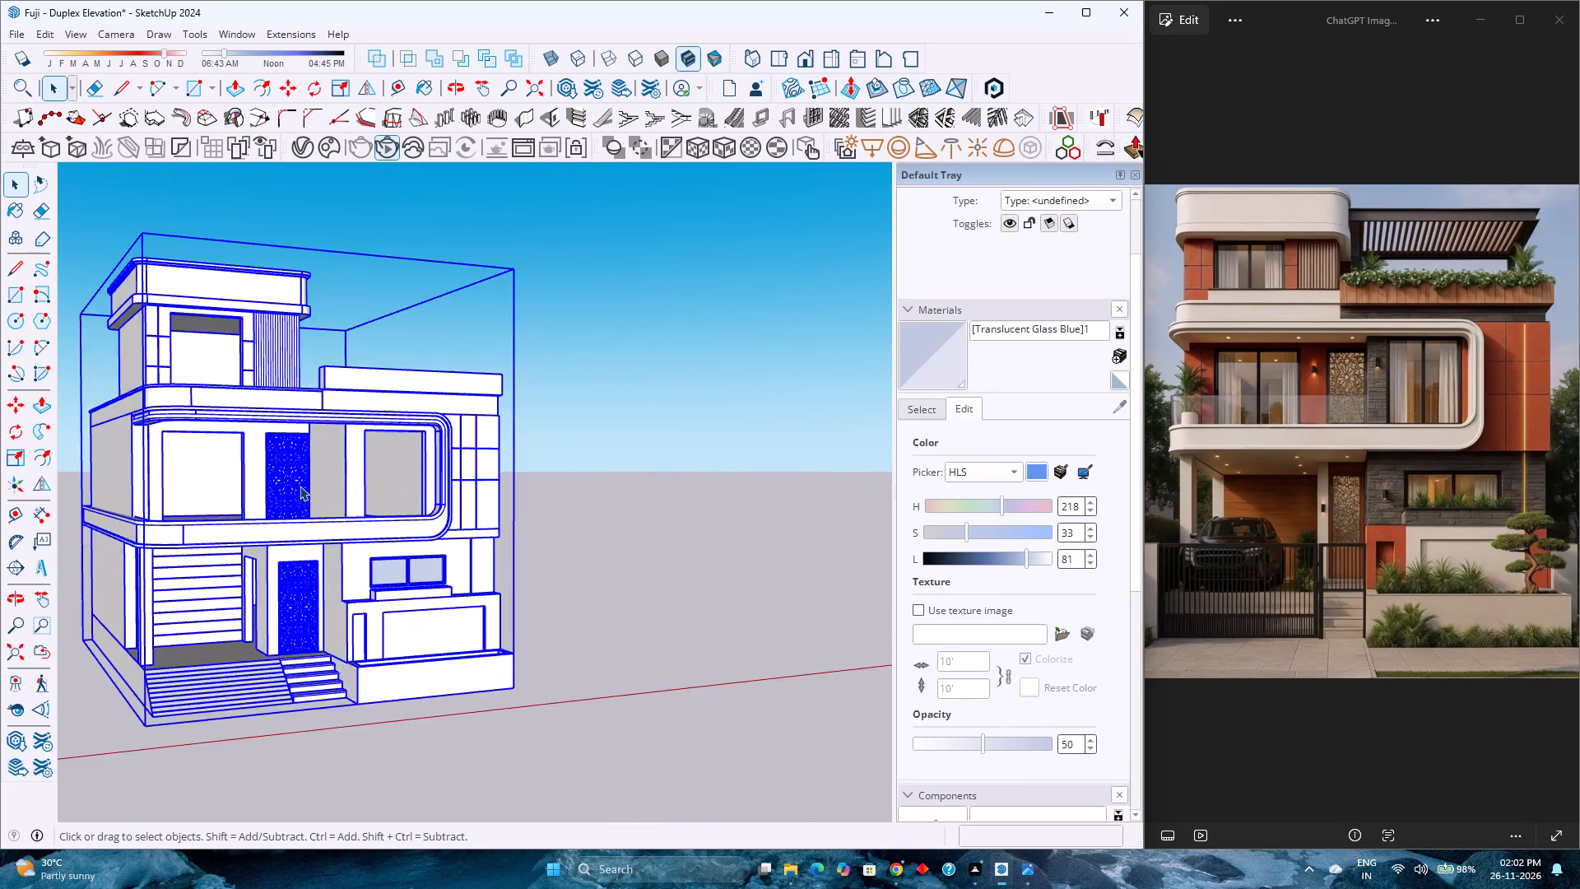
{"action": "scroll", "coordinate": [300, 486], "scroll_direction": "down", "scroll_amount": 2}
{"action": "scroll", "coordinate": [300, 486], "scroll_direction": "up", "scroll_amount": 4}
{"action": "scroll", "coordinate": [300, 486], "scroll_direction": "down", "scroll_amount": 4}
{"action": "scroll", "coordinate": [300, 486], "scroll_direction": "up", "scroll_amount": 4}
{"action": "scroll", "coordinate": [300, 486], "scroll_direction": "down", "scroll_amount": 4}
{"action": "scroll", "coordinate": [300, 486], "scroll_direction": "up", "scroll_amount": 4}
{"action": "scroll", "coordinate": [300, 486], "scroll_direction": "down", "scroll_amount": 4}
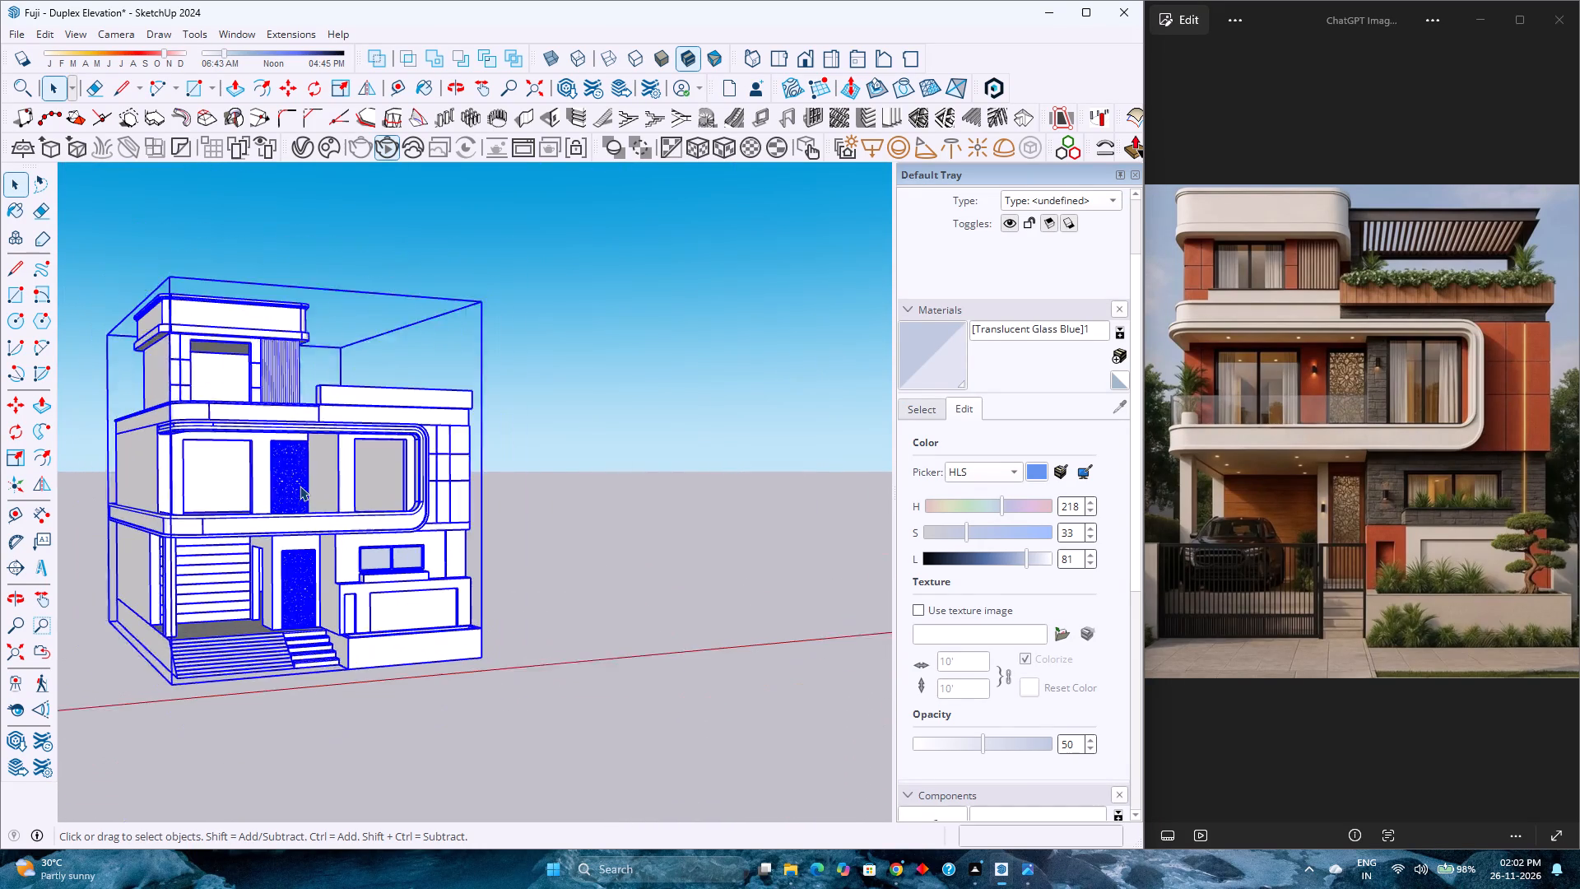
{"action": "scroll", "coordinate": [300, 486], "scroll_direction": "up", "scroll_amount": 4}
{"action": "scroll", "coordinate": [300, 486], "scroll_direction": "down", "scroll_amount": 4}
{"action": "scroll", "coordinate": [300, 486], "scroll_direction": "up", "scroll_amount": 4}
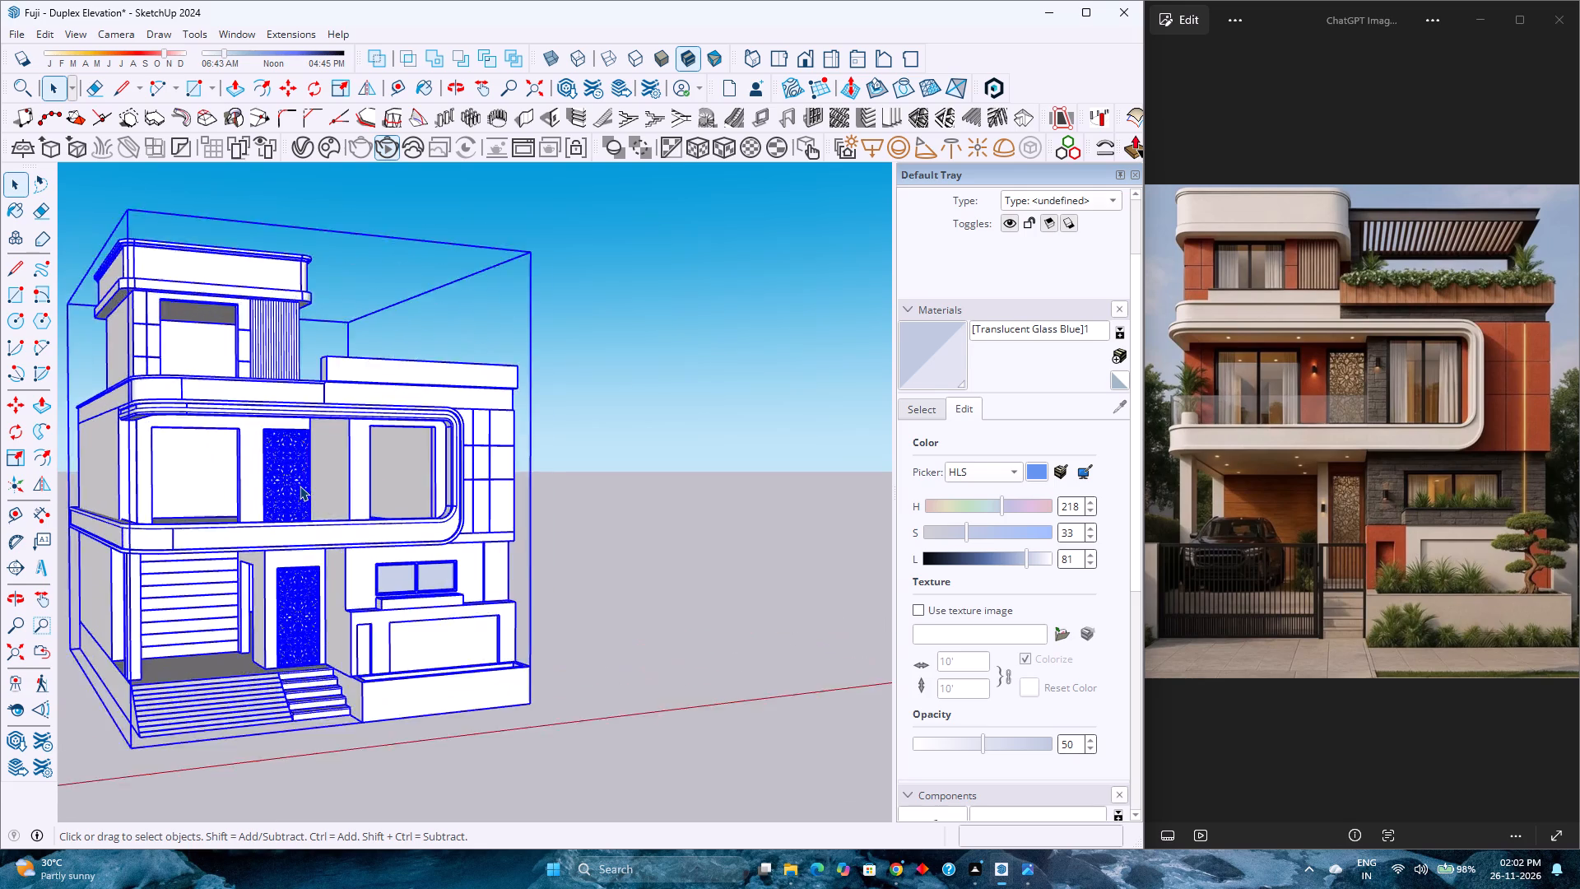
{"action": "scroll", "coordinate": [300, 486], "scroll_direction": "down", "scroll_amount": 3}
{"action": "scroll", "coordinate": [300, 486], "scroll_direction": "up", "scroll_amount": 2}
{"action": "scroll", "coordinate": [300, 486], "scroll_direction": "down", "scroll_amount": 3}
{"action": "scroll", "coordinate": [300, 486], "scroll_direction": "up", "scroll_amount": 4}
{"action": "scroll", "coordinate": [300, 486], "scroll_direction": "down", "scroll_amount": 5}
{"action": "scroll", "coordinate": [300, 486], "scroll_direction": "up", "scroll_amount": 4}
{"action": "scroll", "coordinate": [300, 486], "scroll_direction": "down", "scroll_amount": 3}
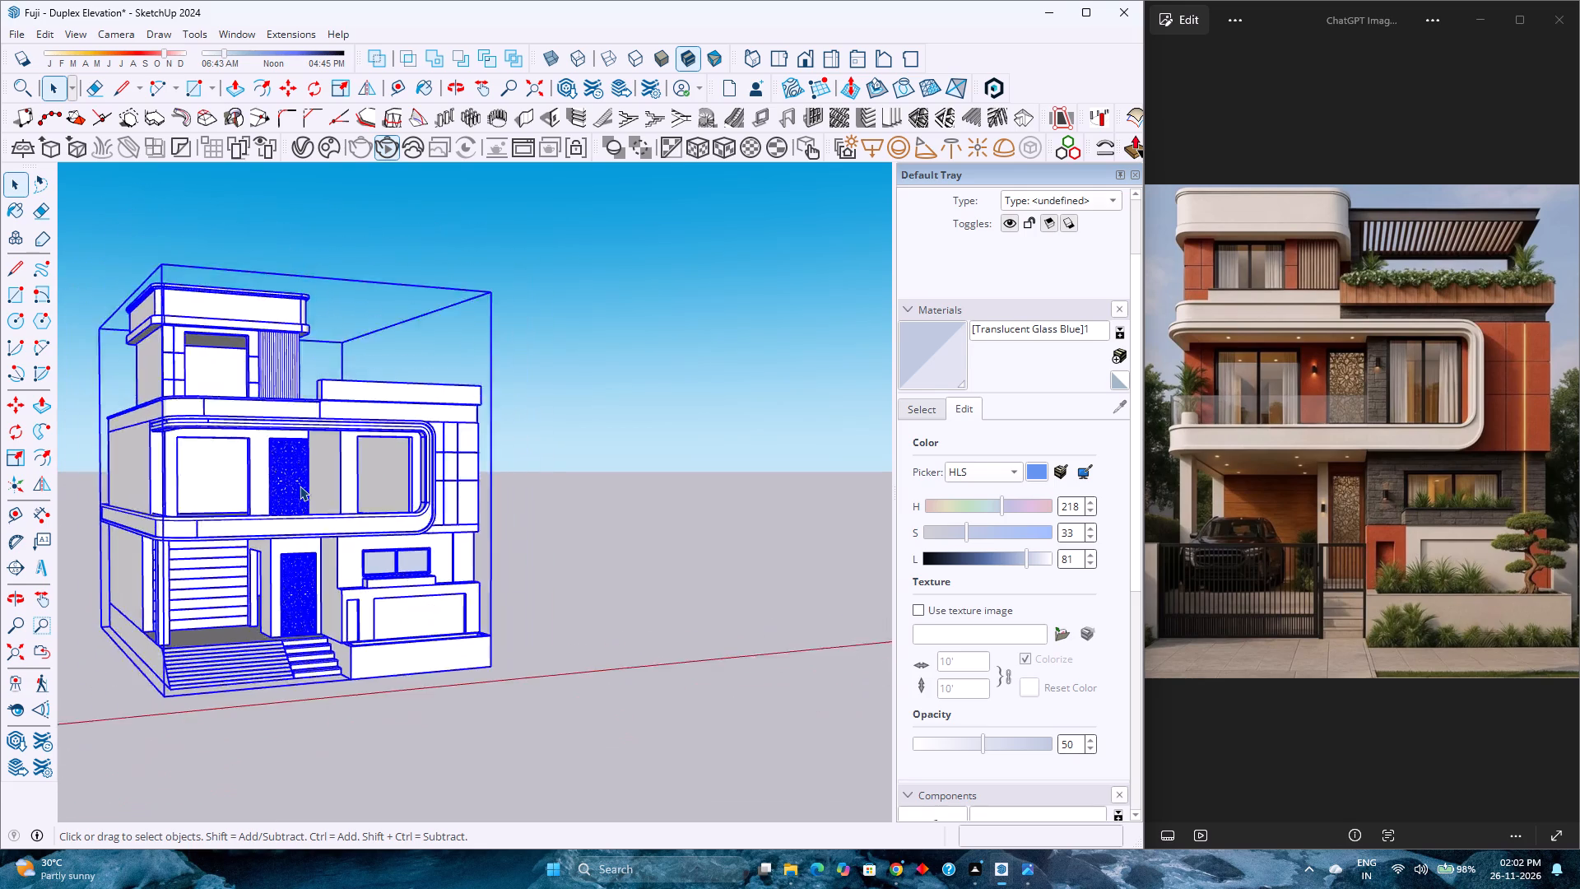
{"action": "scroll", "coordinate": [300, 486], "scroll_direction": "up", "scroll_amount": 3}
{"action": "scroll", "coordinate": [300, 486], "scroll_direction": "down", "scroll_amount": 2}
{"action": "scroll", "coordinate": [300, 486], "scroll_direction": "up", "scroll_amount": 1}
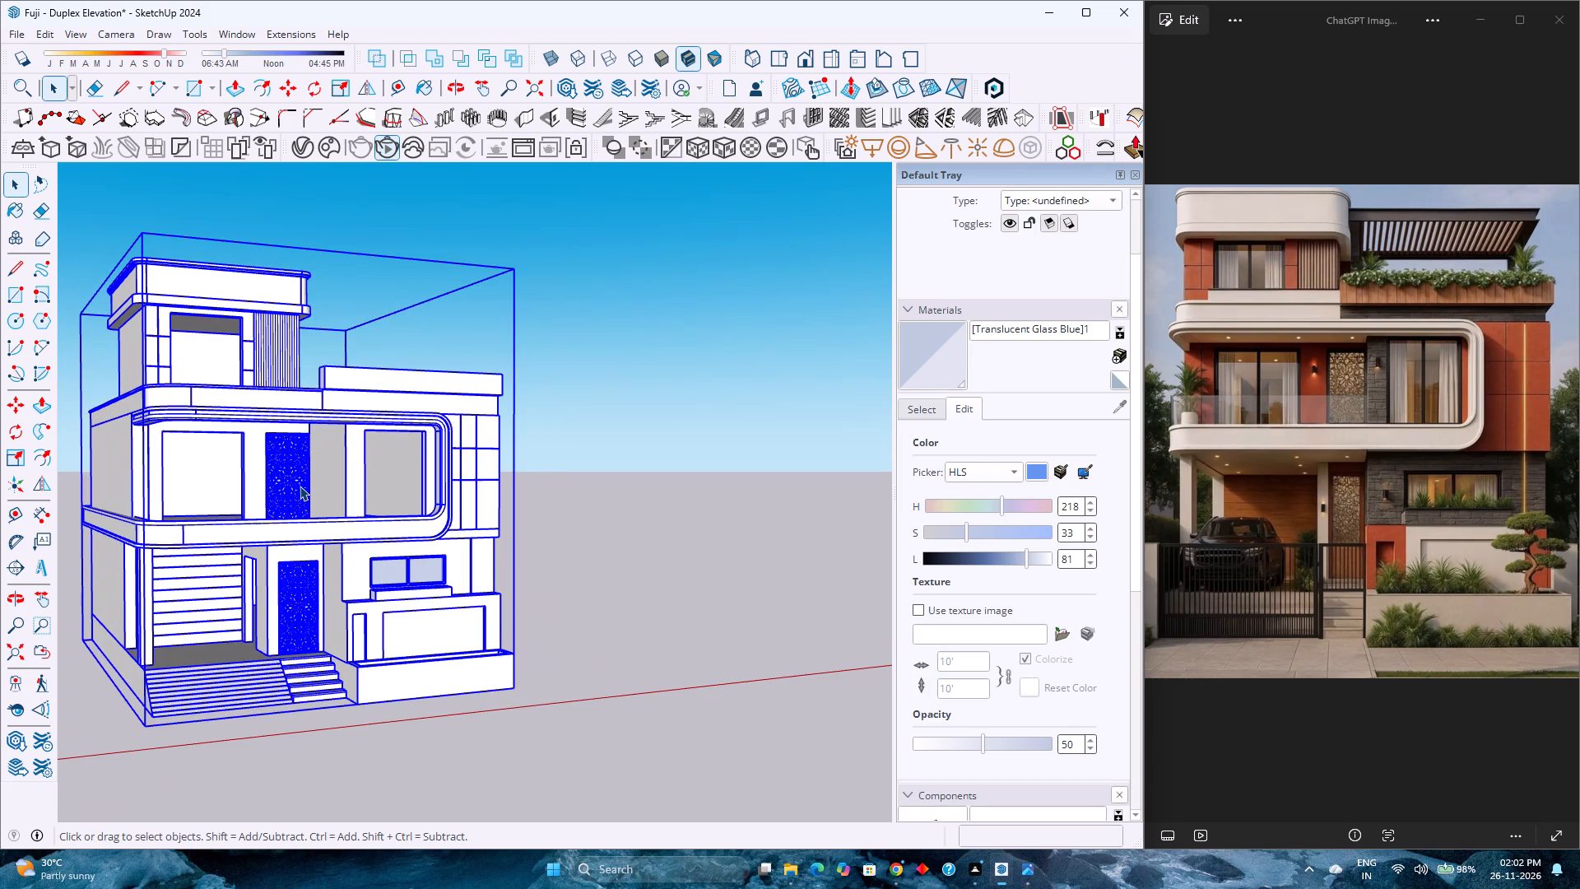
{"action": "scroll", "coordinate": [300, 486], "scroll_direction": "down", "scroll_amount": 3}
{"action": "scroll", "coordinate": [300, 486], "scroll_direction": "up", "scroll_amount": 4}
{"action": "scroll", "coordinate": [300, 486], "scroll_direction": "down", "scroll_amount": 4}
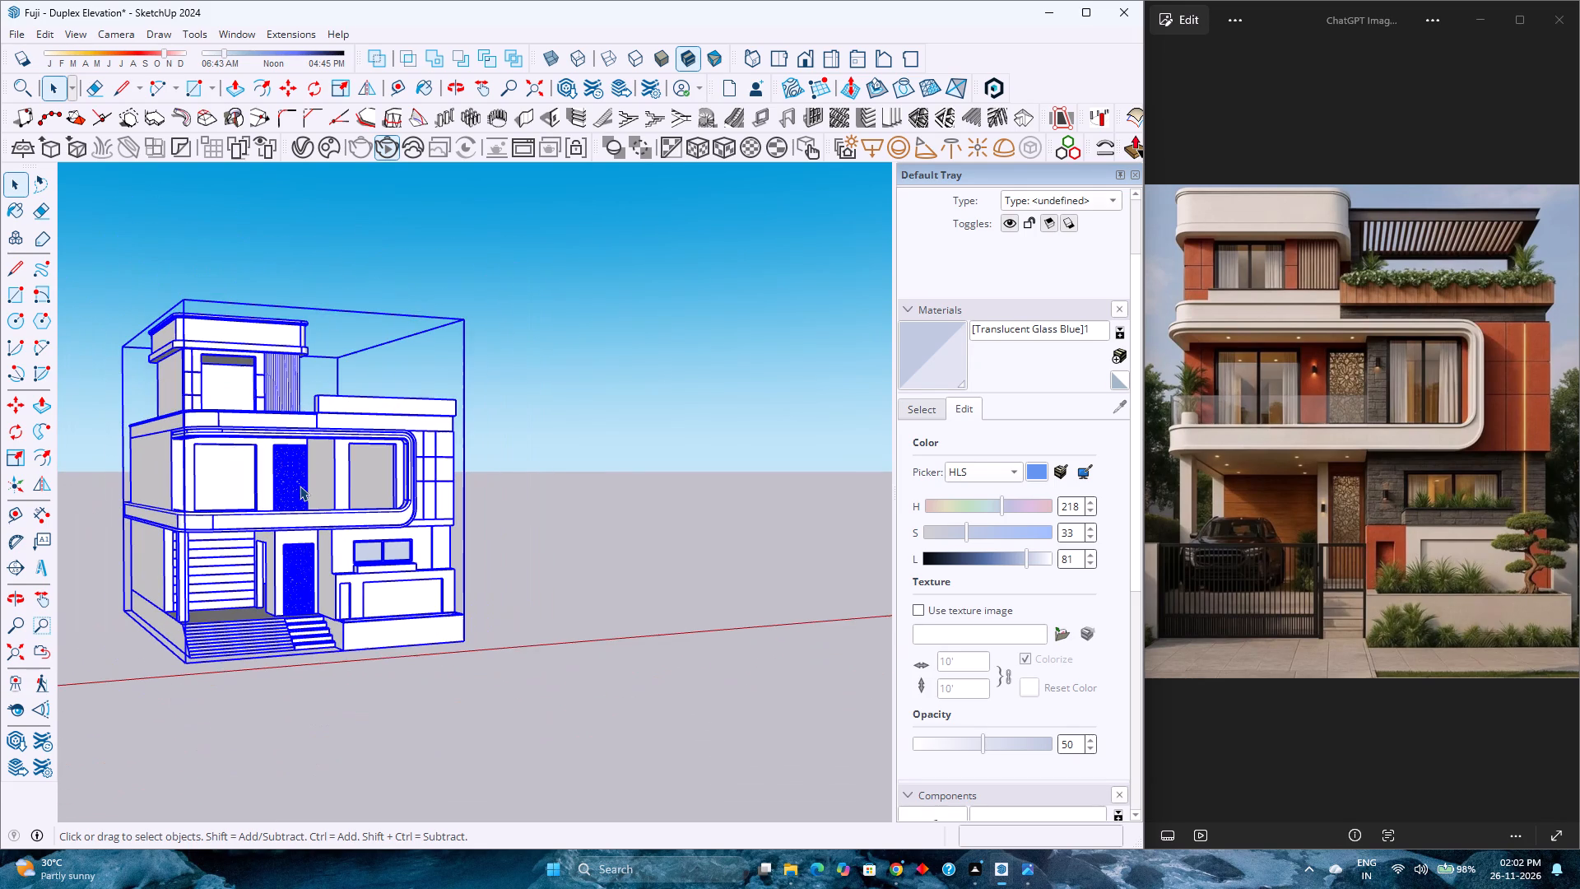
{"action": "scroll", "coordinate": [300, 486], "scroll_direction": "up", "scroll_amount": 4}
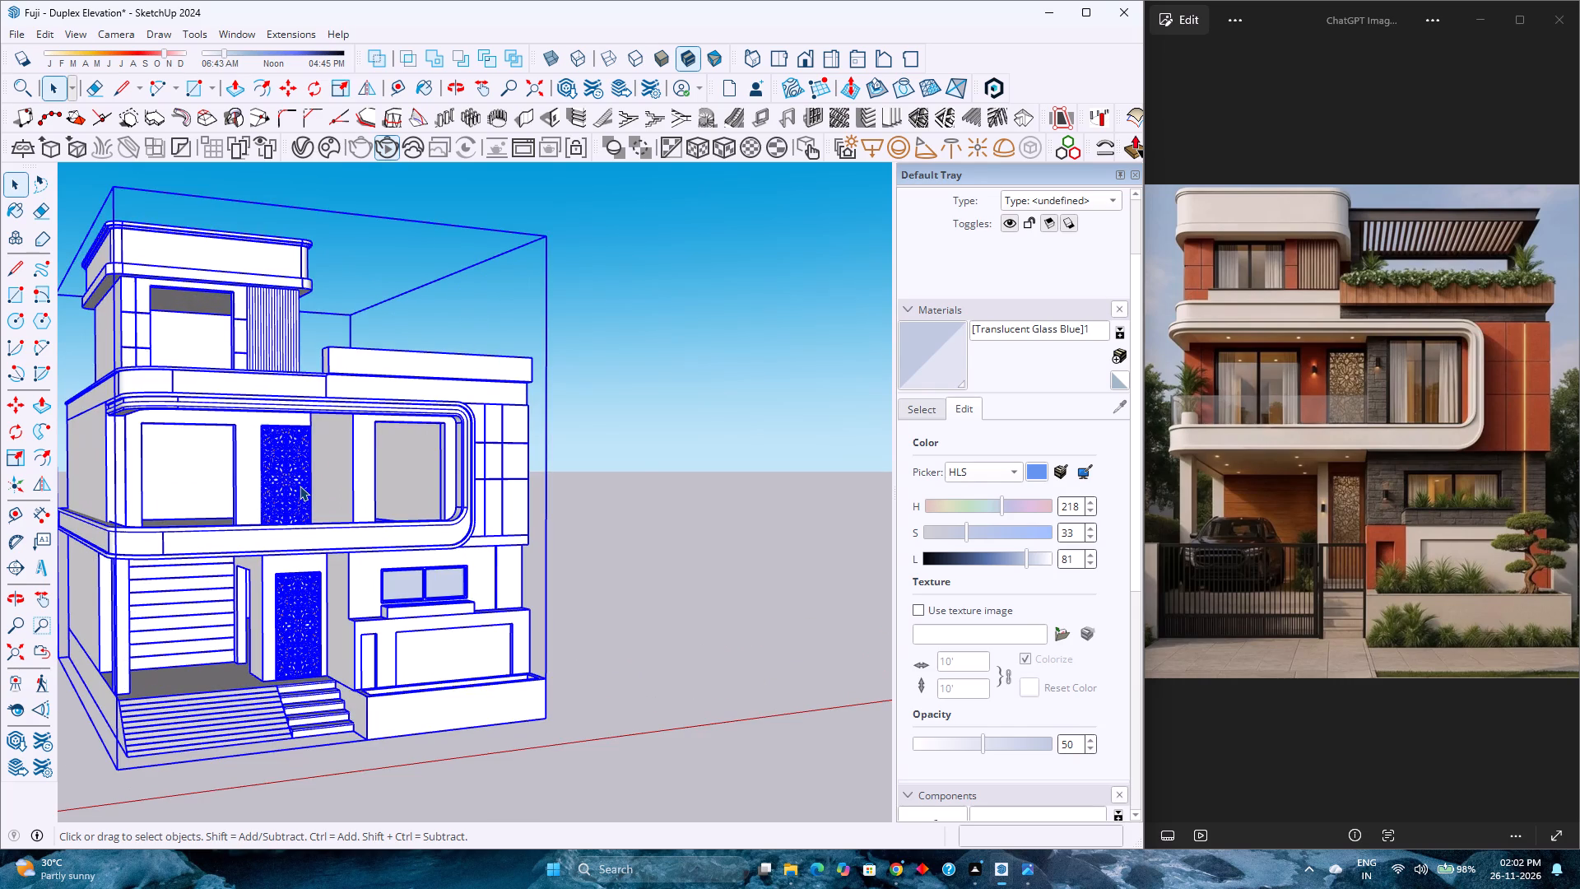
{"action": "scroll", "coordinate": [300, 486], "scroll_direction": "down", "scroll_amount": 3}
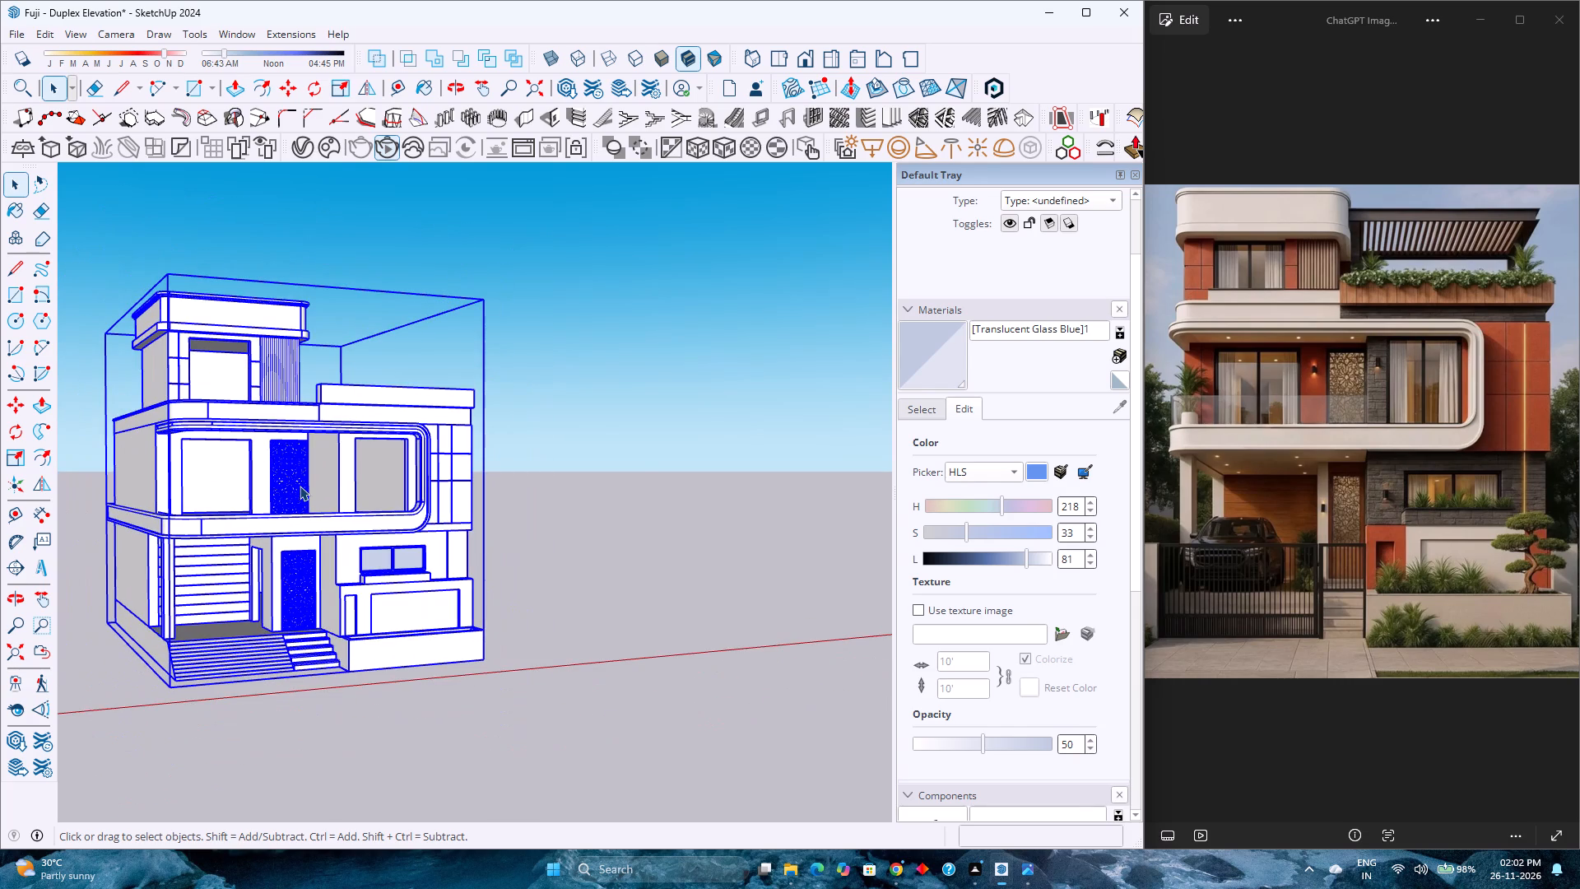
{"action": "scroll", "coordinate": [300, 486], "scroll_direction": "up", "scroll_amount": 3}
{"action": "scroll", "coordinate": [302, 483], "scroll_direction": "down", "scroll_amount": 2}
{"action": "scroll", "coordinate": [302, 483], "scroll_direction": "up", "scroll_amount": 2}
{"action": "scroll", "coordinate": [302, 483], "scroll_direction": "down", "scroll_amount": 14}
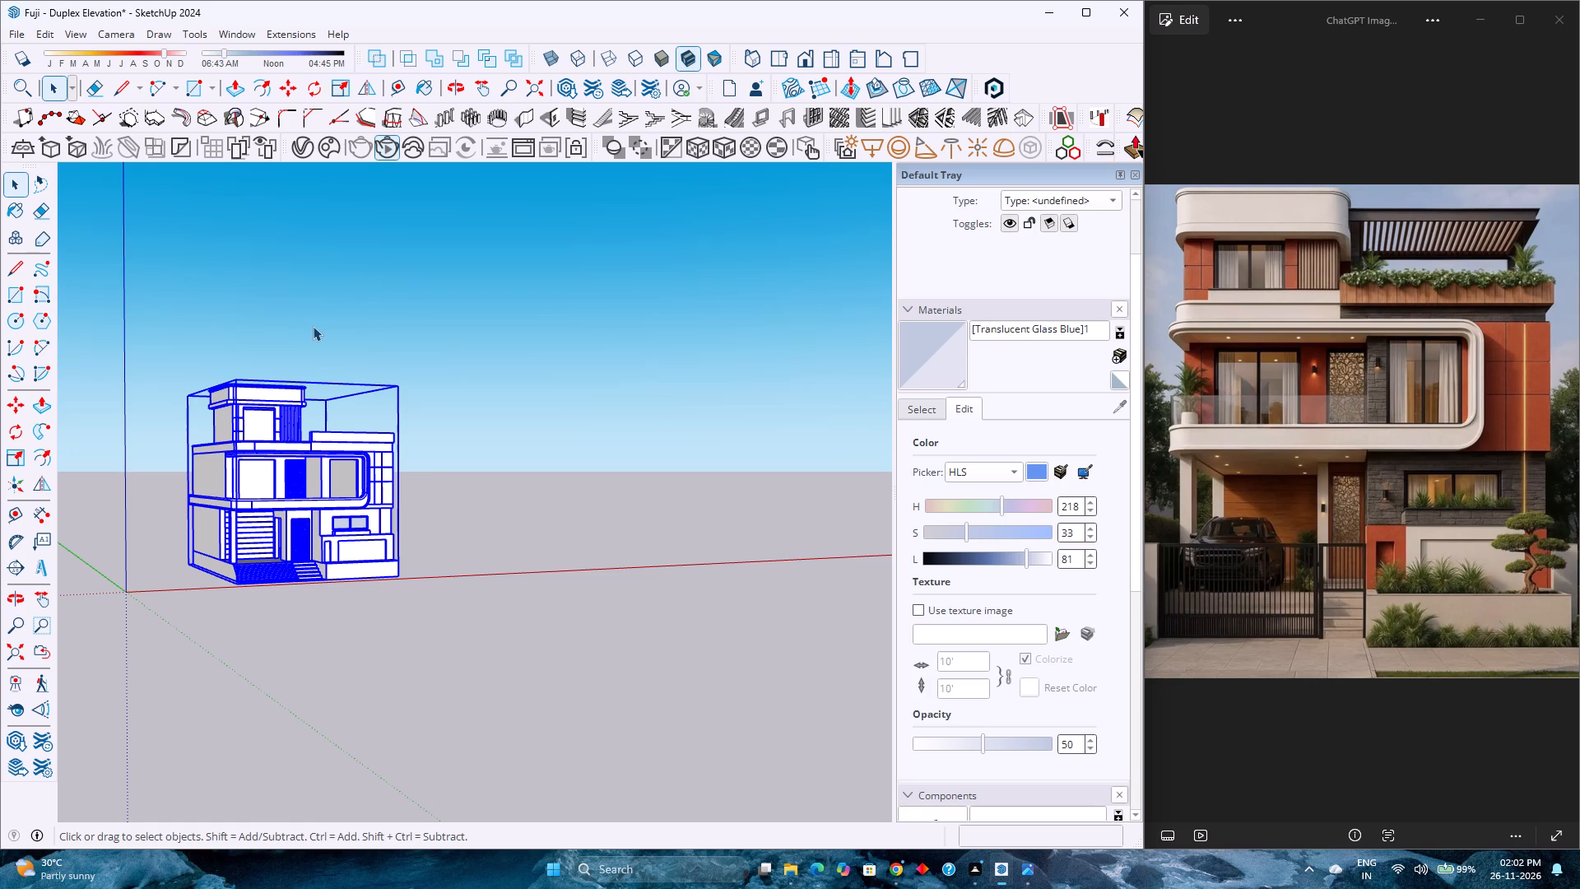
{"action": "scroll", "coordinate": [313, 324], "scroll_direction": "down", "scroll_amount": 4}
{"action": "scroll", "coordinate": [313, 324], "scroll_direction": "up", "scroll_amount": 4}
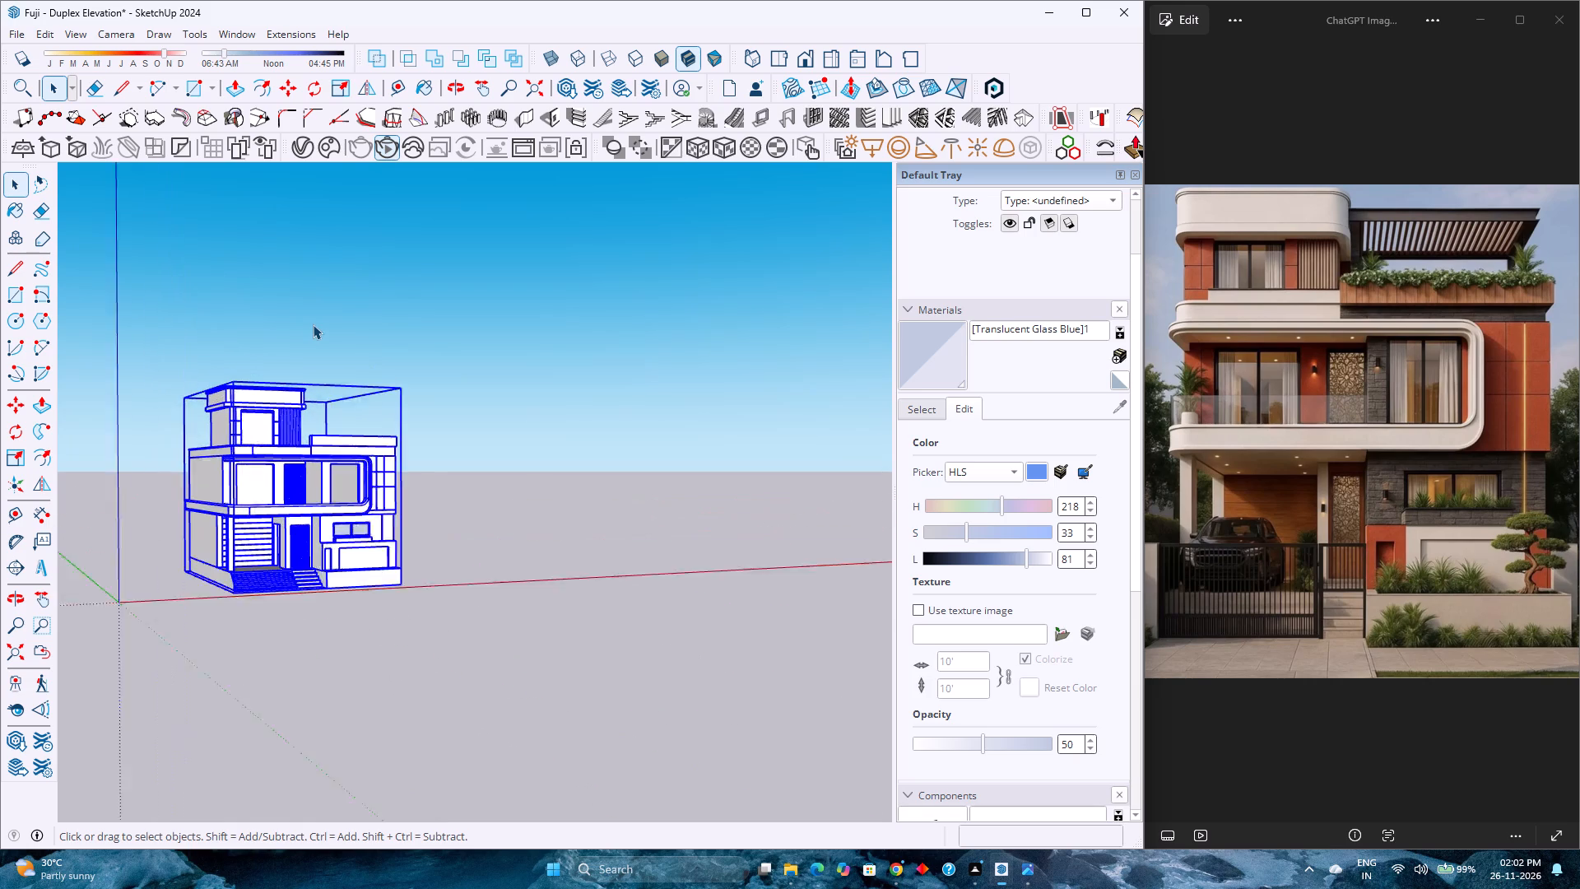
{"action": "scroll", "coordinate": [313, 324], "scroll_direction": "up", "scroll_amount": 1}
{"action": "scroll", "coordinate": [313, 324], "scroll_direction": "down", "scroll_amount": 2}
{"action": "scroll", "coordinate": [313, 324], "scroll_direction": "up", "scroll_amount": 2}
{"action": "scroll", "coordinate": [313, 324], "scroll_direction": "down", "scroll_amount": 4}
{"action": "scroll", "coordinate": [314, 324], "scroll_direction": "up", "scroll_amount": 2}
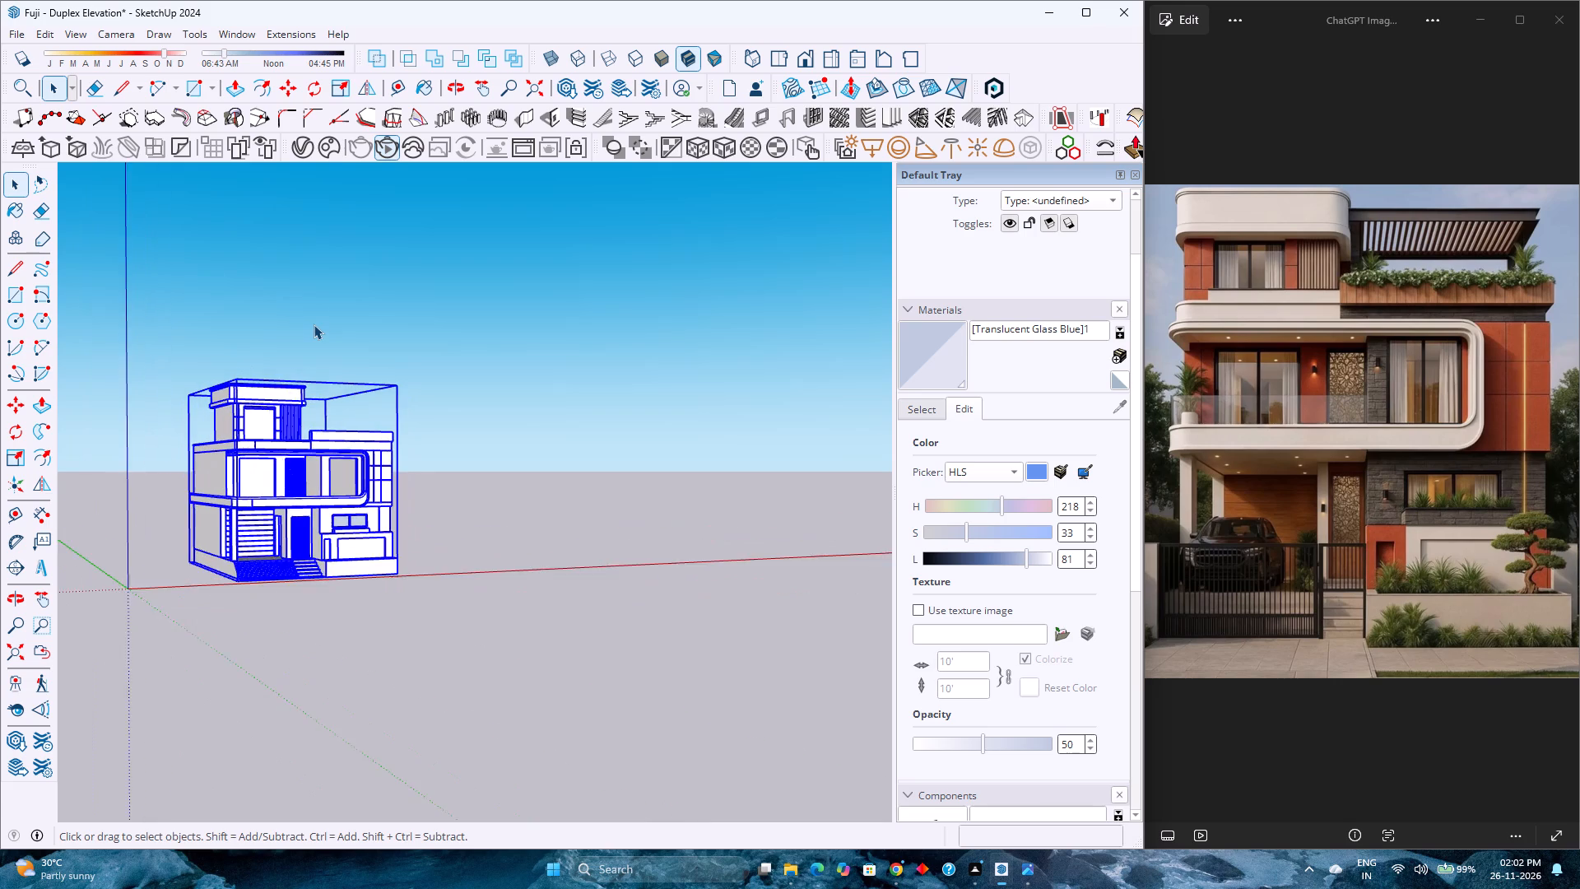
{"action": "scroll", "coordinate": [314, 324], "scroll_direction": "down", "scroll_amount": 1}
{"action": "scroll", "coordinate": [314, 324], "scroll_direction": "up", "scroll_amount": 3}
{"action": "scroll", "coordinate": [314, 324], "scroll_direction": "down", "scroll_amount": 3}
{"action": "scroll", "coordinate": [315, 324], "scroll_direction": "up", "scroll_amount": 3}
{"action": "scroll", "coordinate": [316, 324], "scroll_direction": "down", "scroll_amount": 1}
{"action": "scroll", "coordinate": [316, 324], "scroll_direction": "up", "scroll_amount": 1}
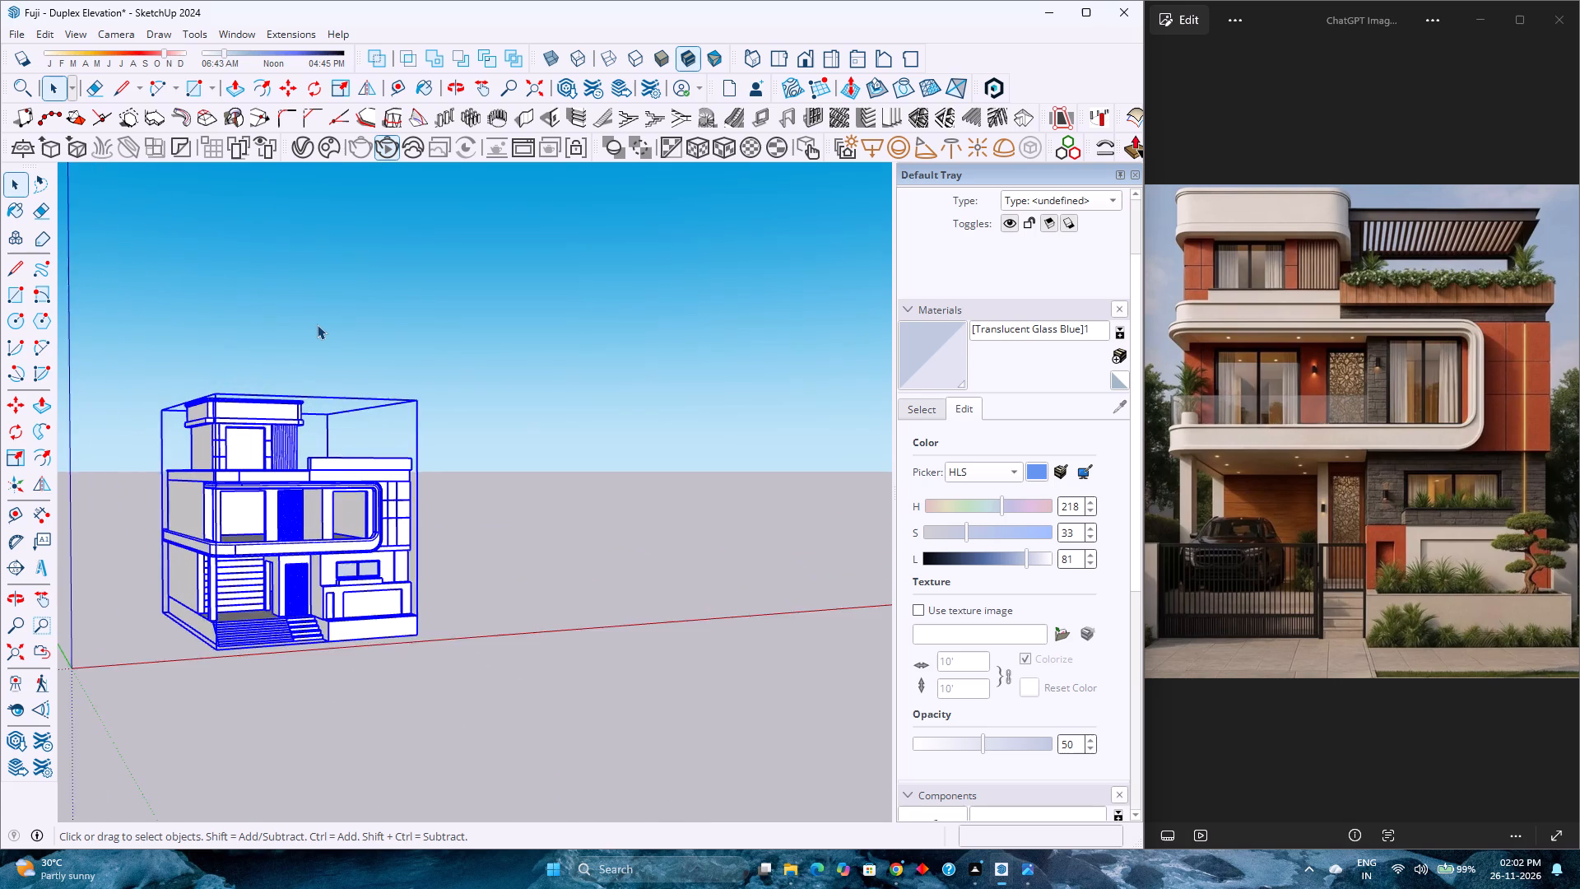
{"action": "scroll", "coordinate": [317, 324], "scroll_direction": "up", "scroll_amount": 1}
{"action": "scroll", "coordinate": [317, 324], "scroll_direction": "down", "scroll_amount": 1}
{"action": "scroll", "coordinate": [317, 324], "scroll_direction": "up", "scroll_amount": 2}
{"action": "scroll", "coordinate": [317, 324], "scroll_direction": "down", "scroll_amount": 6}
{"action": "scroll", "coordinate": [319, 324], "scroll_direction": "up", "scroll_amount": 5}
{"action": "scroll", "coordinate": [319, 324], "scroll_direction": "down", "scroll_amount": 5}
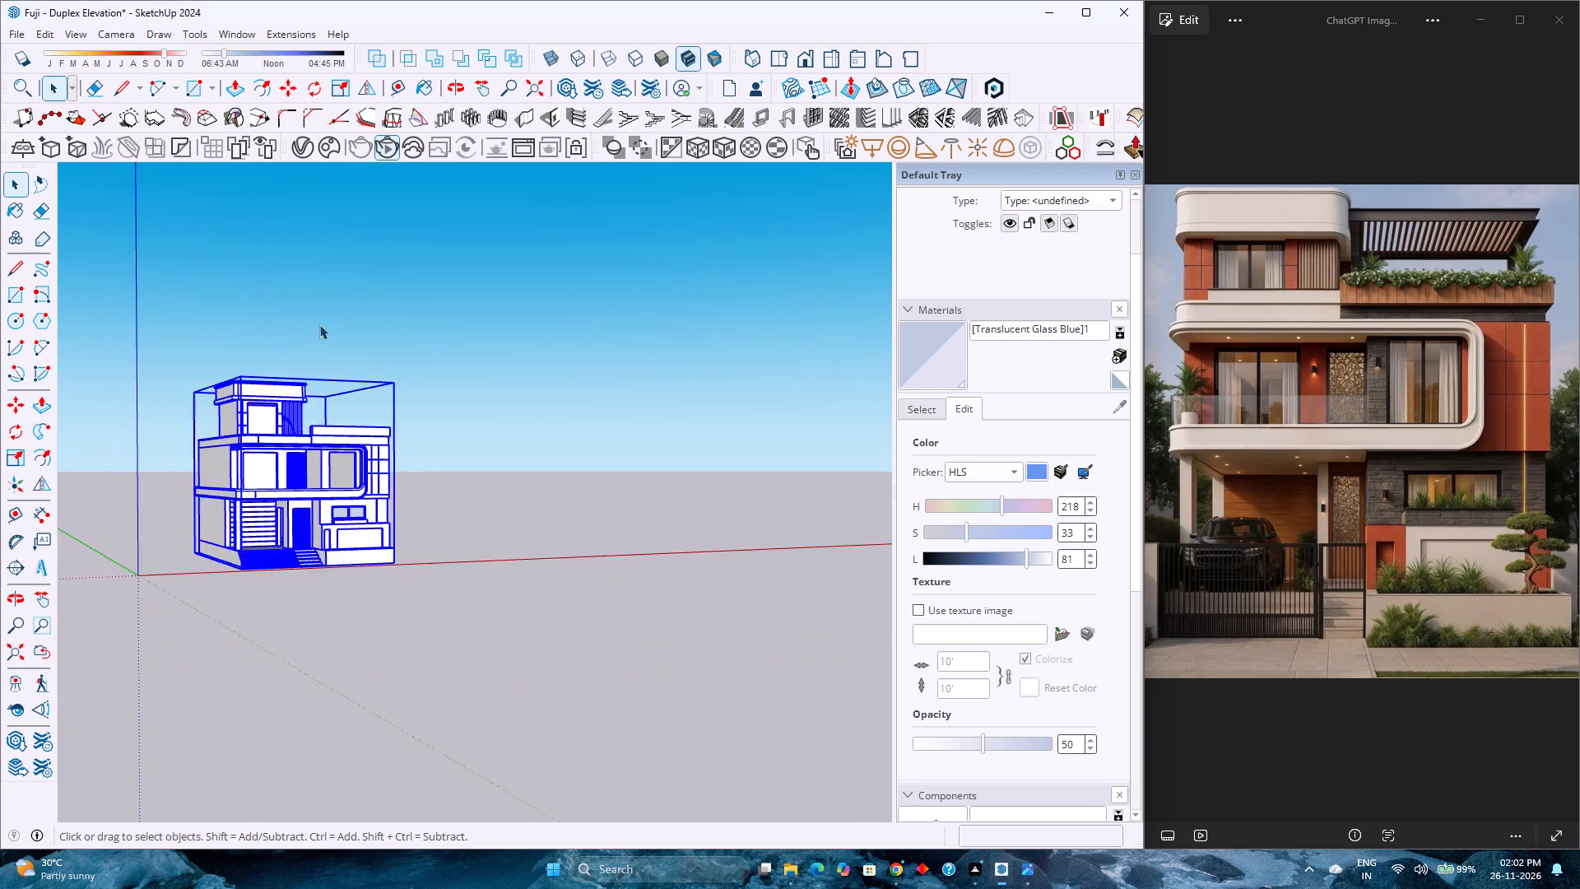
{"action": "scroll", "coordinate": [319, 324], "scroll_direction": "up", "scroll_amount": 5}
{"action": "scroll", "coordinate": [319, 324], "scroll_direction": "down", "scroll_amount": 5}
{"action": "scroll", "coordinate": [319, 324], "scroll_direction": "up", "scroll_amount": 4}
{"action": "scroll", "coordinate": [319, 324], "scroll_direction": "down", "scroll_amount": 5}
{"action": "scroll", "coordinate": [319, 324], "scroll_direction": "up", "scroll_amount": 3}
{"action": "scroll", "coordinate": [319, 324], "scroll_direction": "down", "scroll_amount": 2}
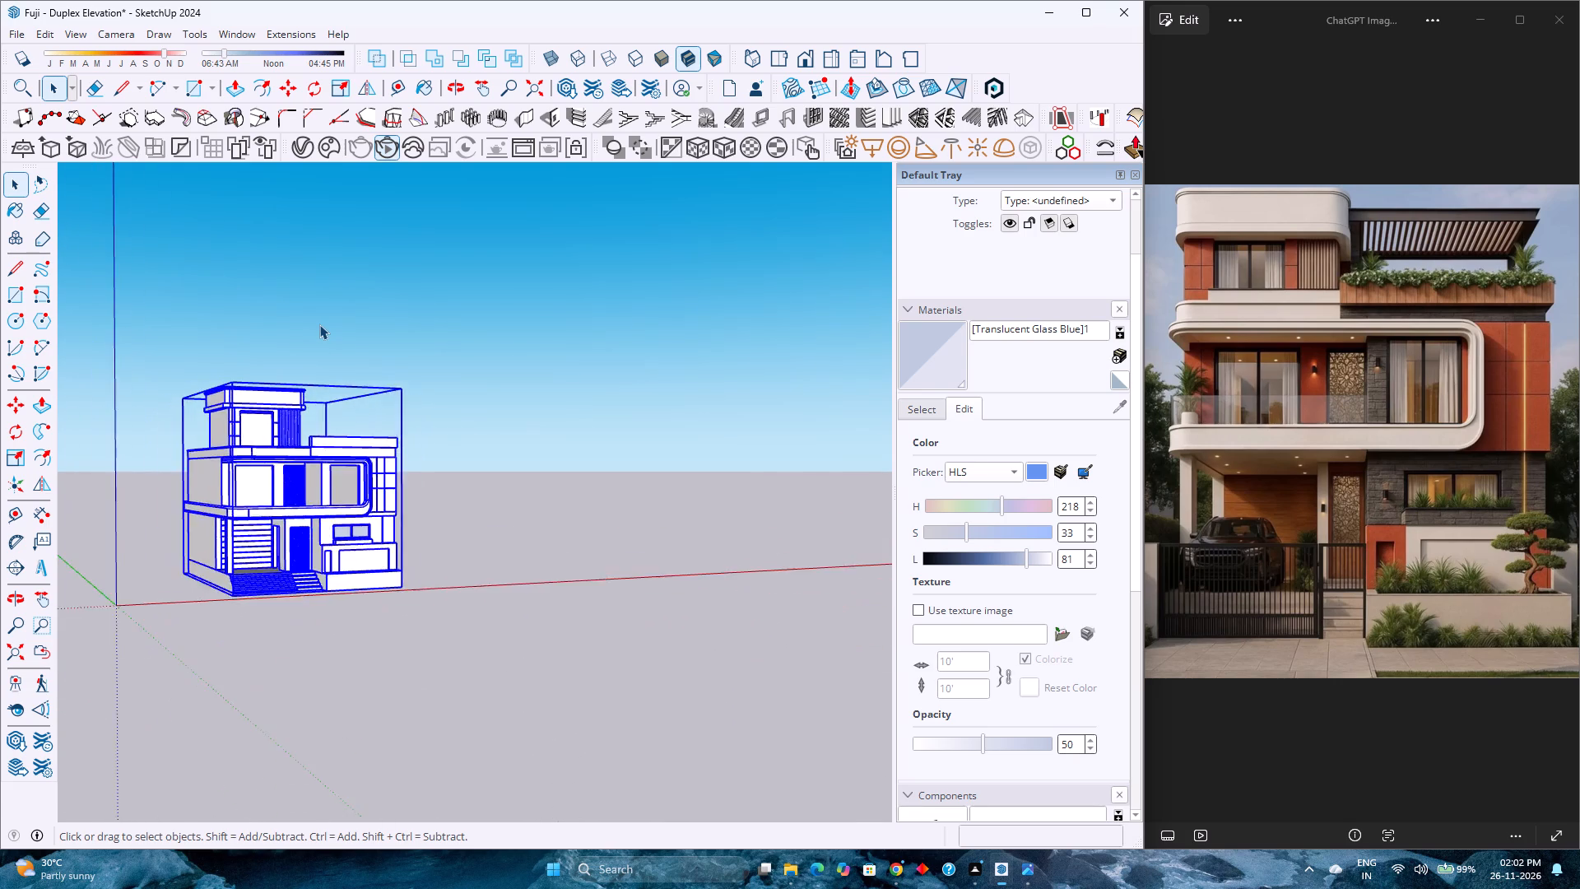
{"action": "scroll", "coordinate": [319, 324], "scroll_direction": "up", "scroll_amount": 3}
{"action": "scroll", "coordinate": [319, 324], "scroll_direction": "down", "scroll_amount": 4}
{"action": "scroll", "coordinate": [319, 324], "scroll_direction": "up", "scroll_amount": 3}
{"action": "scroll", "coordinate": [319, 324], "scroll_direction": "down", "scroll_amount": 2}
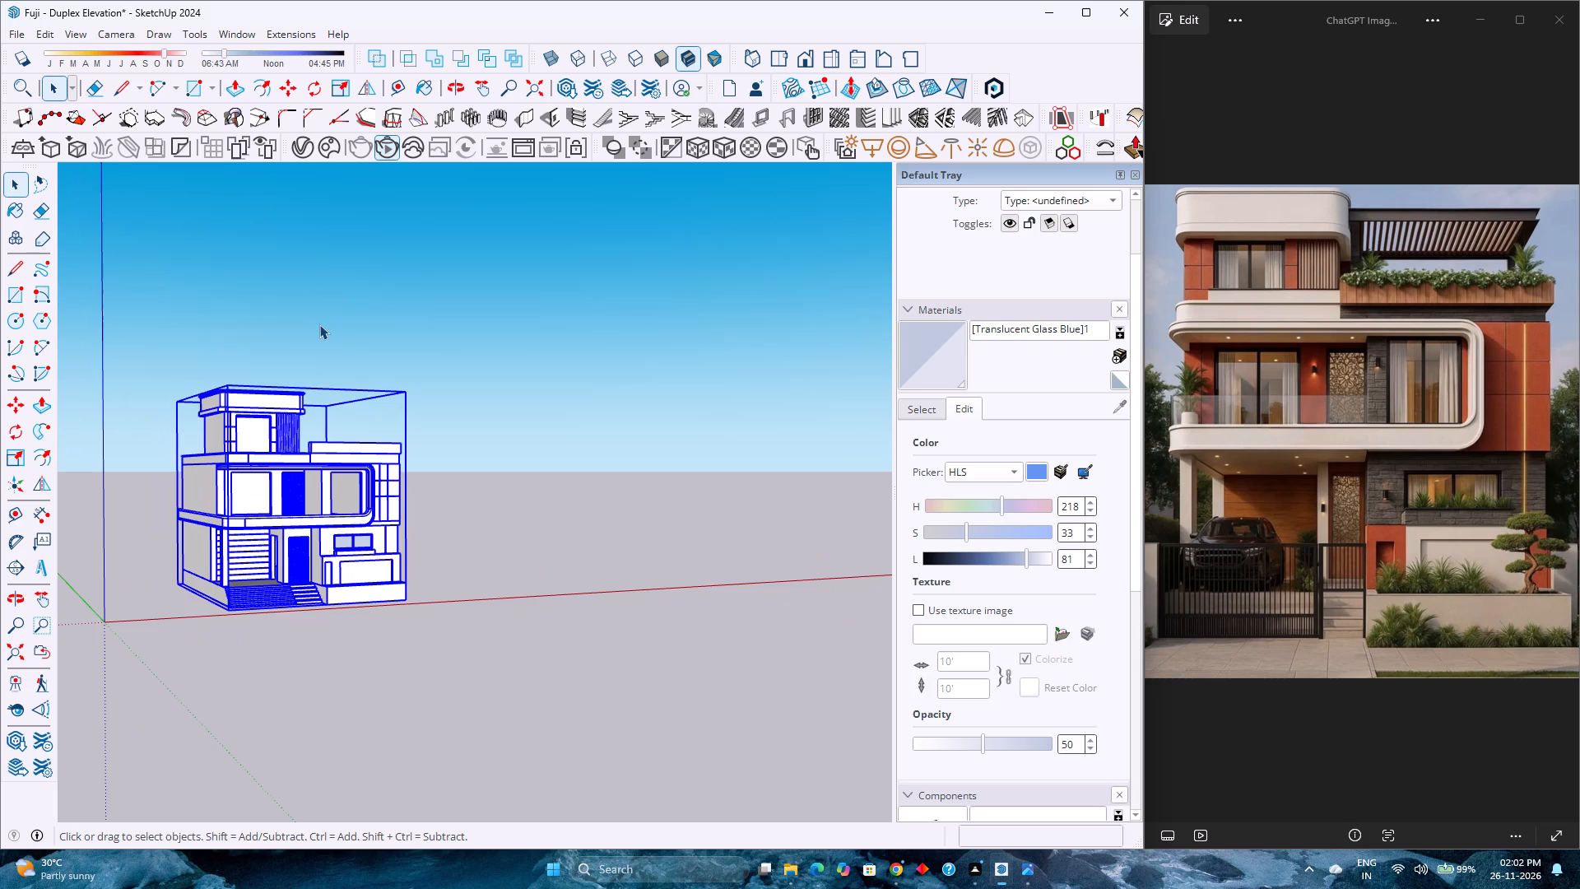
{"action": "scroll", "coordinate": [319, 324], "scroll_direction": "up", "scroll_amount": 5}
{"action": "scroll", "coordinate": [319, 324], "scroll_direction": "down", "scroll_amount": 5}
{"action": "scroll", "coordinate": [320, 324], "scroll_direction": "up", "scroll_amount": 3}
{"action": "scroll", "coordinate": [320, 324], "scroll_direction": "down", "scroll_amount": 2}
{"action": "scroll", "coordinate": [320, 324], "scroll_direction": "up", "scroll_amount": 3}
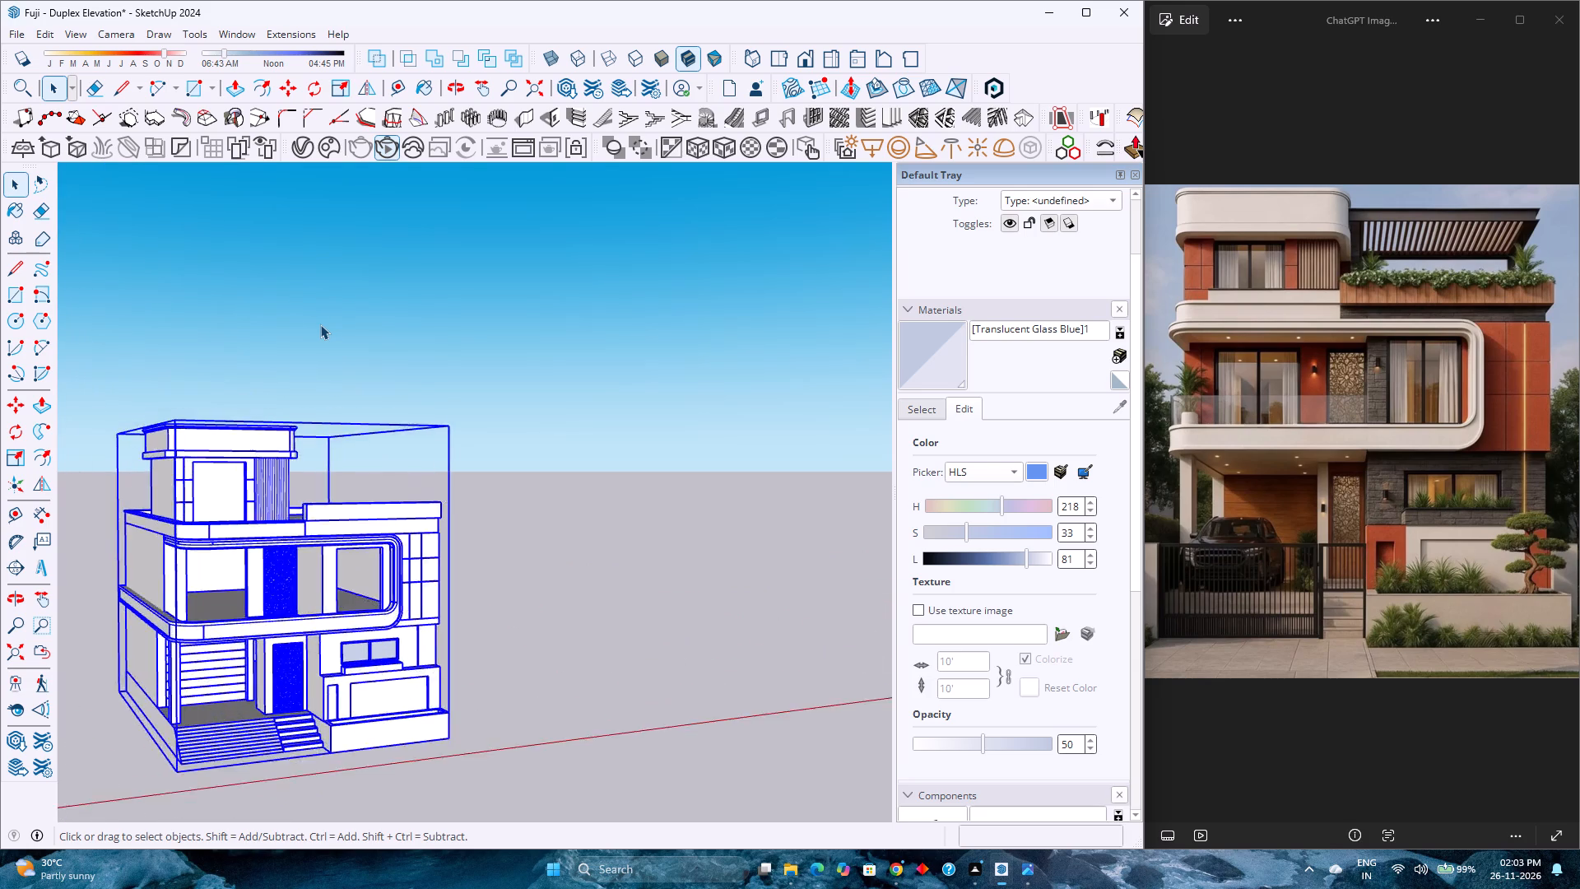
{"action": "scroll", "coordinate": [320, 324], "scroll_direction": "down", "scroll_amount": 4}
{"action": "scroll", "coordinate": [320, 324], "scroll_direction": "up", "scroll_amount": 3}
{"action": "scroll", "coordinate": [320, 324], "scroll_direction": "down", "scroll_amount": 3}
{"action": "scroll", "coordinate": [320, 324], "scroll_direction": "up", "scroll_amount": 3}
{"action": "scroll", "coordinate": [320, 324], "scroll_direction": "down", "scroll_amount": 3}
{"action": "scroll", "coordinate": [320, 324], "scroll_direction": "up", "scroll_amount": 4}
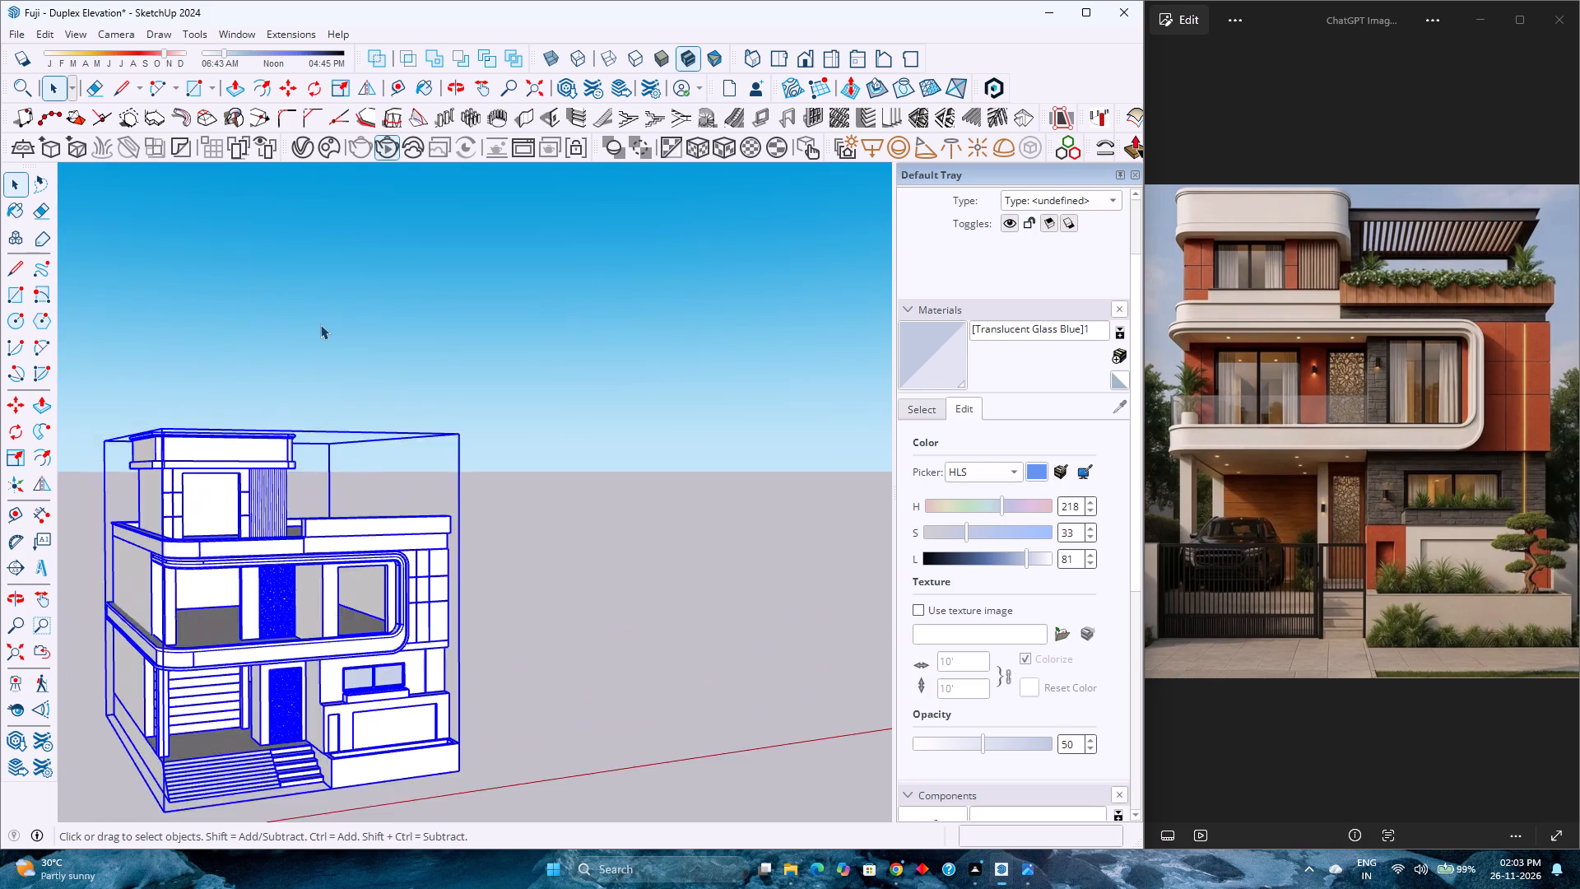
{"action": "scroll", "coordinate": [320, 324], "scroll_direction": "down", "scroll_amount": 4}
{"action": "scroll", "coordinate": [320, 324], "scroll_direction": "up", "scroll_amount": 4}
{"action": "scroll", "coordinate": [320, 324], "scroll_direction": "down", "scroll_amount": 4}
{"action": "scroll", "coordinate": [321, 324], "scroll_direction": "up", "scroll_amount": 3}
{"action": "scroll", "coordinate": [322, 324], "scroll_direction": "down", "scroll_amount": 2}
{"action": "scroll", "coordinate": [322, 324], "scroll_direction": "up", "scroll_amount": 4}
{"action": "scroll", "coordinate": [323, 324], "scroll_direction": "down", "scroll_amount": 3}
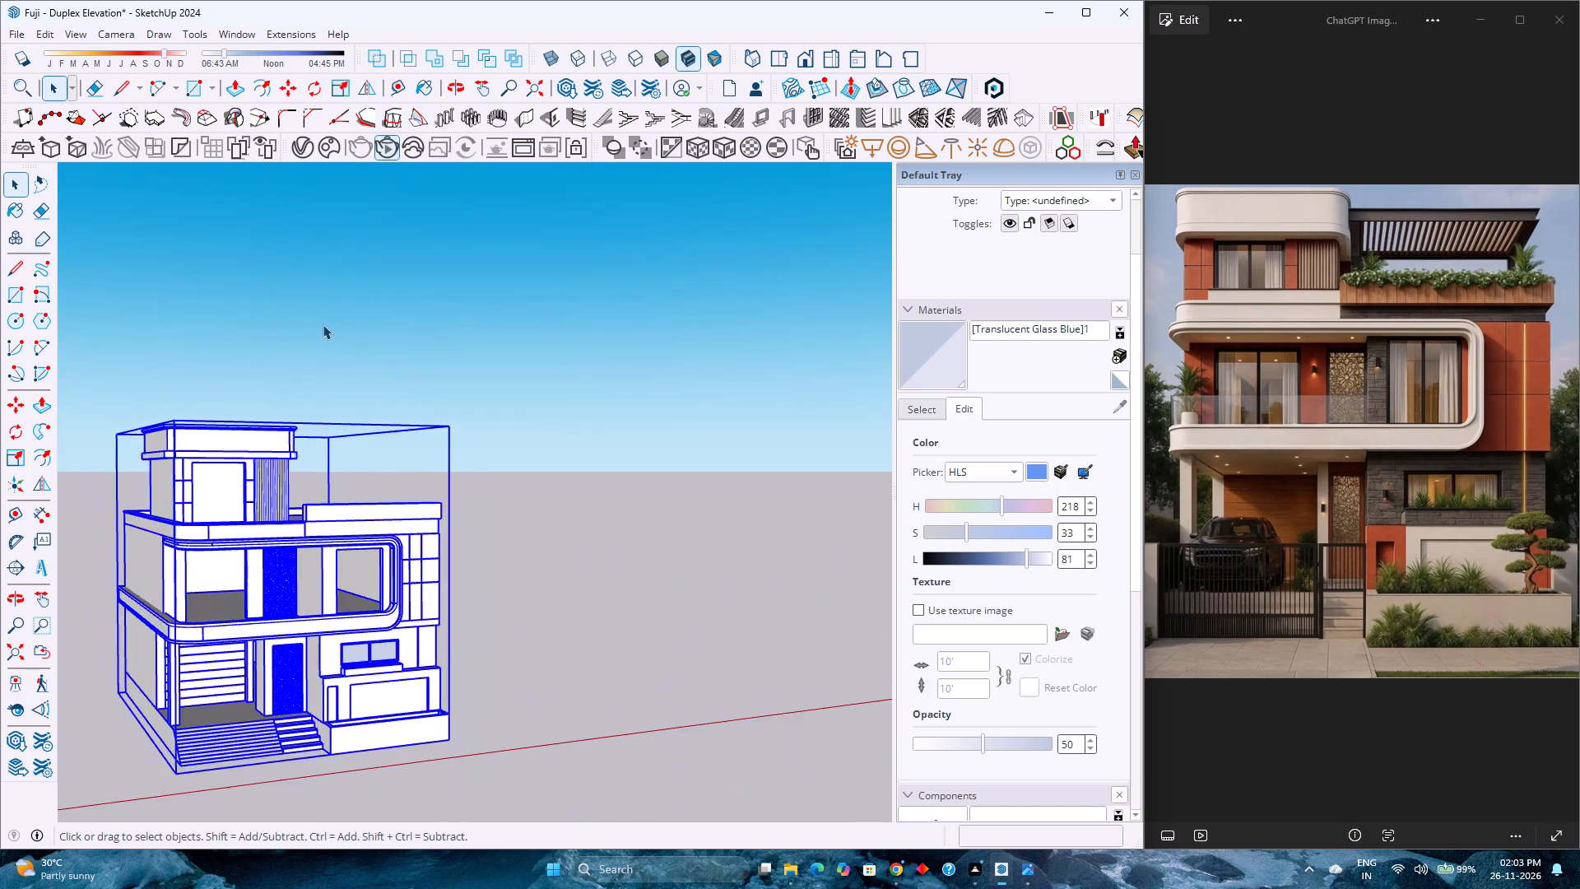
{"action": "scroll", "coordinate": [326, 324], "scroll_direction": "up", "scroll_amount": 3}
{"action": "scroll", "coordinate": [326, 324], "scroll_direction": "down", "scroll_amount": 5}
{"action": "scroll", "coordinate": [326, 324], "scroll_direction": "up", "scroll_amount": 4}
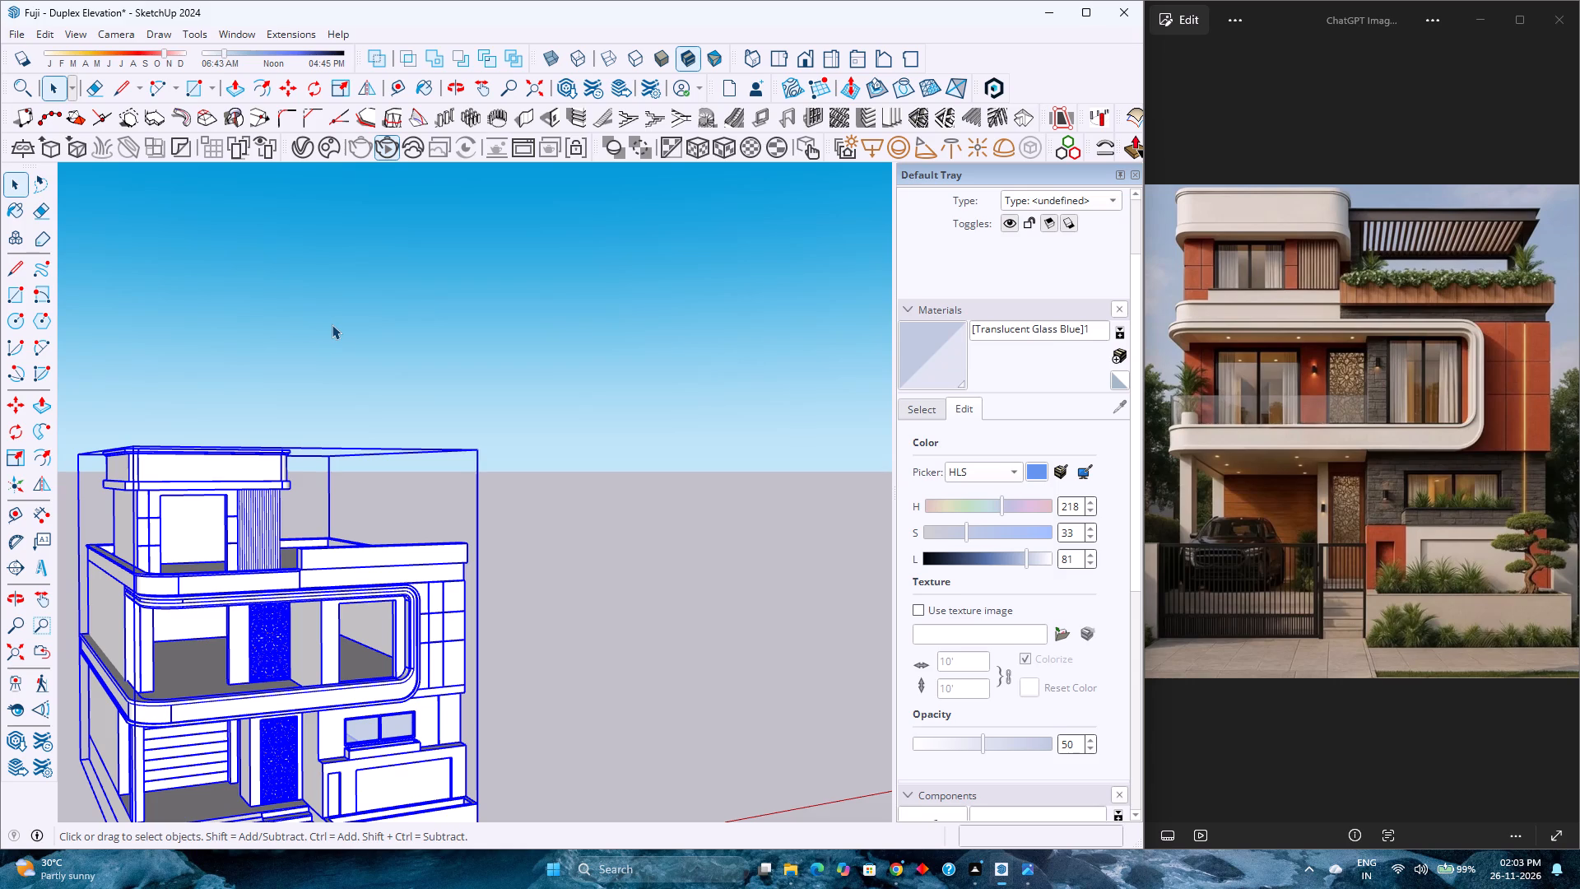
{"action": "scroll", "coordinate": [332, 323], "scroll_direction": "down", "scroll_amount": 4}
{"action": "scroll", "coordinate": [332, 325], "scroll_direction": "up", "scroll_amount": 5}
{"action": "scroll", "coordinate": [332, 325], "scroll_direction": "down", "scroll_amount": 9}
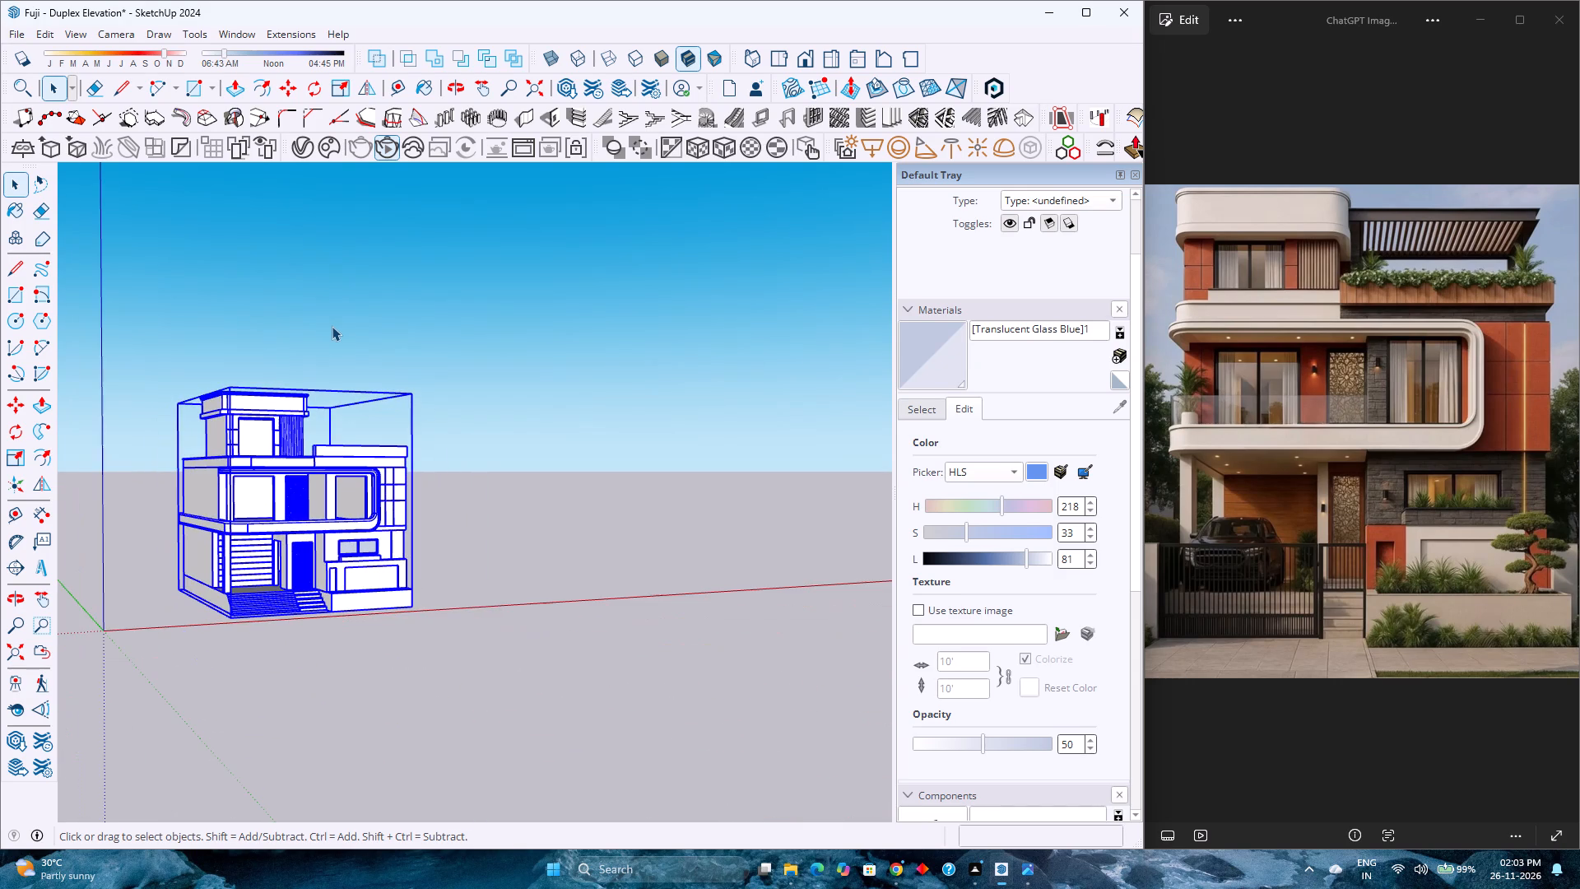
Examine the selected house's overall massing and floor proportions from the front corner against the reference facade.
{"action": "scroll", "coordinate": [82, 468], "scroll_direction": "up", "scroll_amount": 3}
{"action": "scroll", "coordinate": [84, 468], "scroll_direction": "down", "scroll_amount": 5}
{"action": "scroll", "coordinate": [84, 468], "scroll_direction": "up", "scroll_amount": 5}
{"action": "scroll", "coordinate": [84, 468], "scroll_direction": "down", "scroll_amount": 5}
{"action": "scroll", "coordinate": [84, 468], "scroll_direction": "up", "scroll_amount": 5}
{"action": "scroll", "coordinate": [86, 466], "scroll_direction": "down", "scroll_amount": 5}
{"action": "scroll", "coordinate": [86, 466], "scroll_direction": "up", "scroll_amount": 4}
{"action": "scroll", "coordinate": [86, 466], "scroll_direction": "down", "scroll_amount": 5}
{"action": "scroll", "coordinate": [88, 464], "scroll_direction": "up", "scroll_amount": 2}
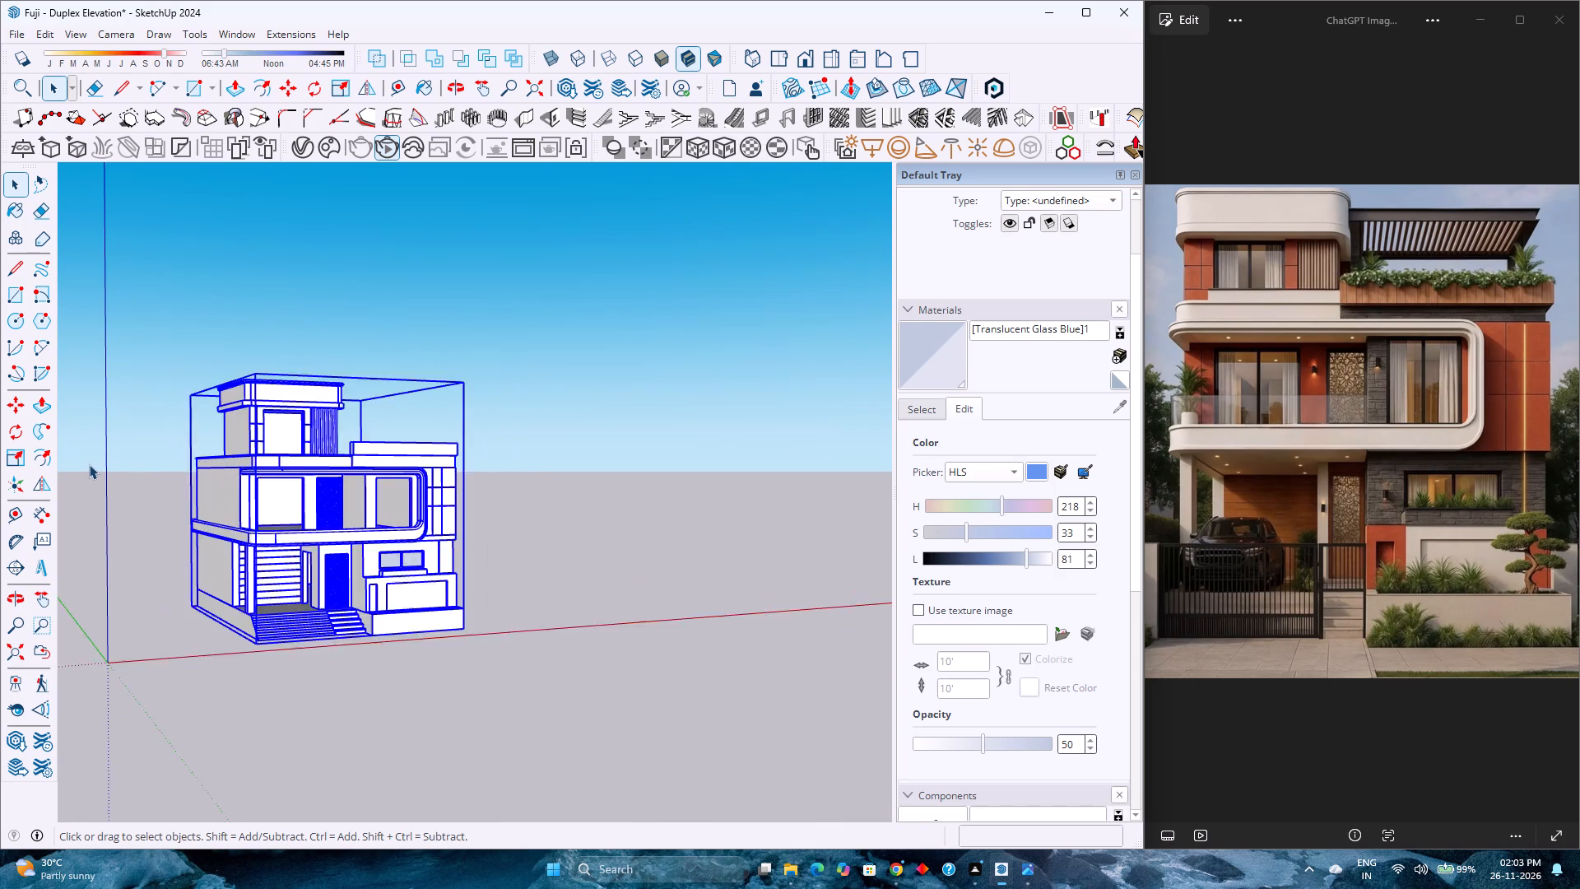
{"action": "scroll", "coordinate": [89, 464], "scroll_direction": "up", "scroll_amount": 3}
{"action": "scroll", "coordinate": [90, 464], "scroll_direction": "down", "scroll_amount": 3}
{"action": "scroll", "coordinate": [280, 440], "scroll_direction": "up", "scroll_amount": 4}
{"action": "scroll", "coordinate": [280, 440], "scroll_direction": "down", "scroll_amount": 4}
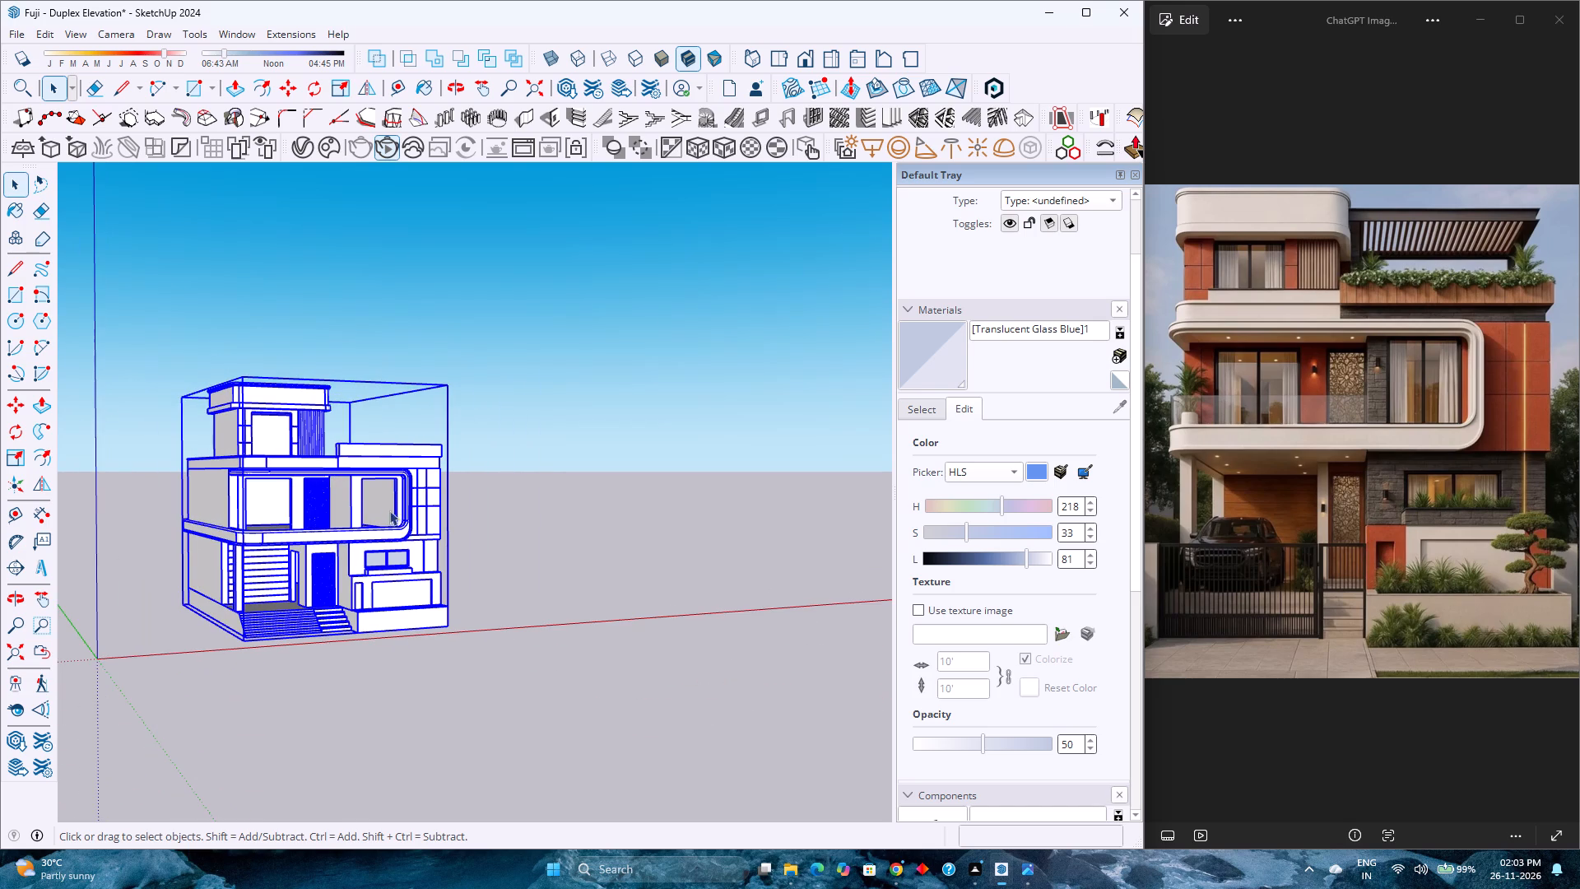
{"action": "scroll", "coordinate": [360, 497], "scroll_direction": "up", "scroll_amount": 3}
{"action": "scroll", "coordinate": [360, 497], "scroll_direction": "down", "scroll_amount": 3}
{"action": "scroll", "coordinate": [360, 497], "scroll_direction": "up", "scroll_amount": 3}
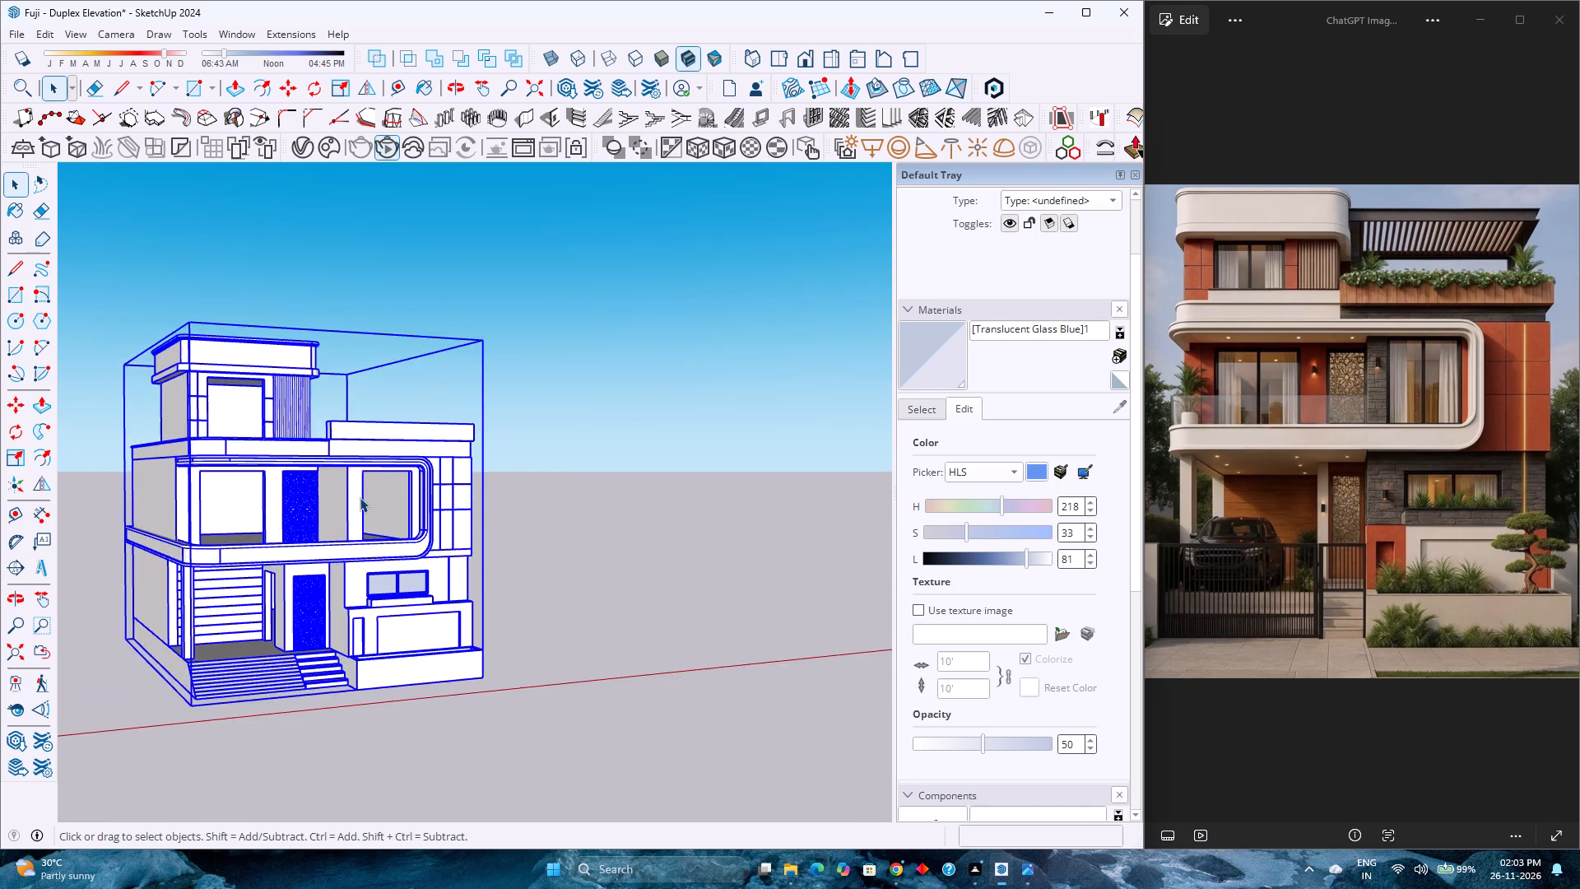
{"action": "scroll", "coordinate": [360, 497], "scroll_direction": "down", "scroll_amount": 4}
{"action": "scroll", "coordinate": [360, 497], "scroll_direction": "up", "scroll_amount": 4}
{"action": "scroll", "coordinate": [360, 497], "scroll_direction": "down", "scroll_amount": 4}
{"action": "scroll", "coordinate": [360, 497], "scroll_direction": "up", "scroll_amount": 4}
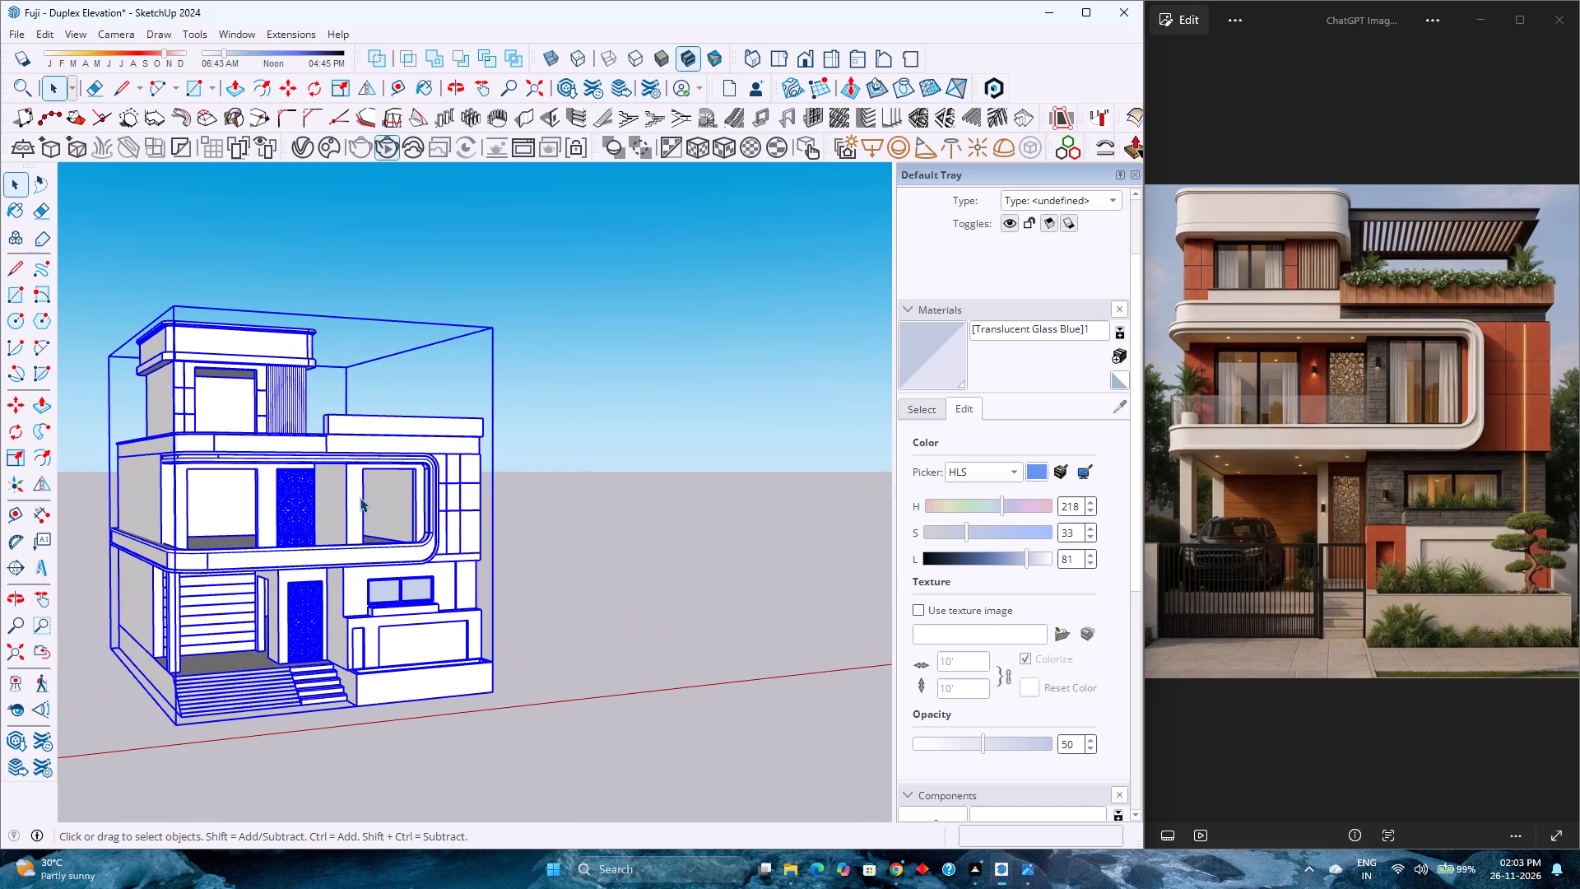
Open the house group for editing.
{"action": "right_click", "coordinate": [360, 497]}
{"action": "scroll", "coordinate": [360, 497], "scroll_direction": "down", "scroll_amount": 1}
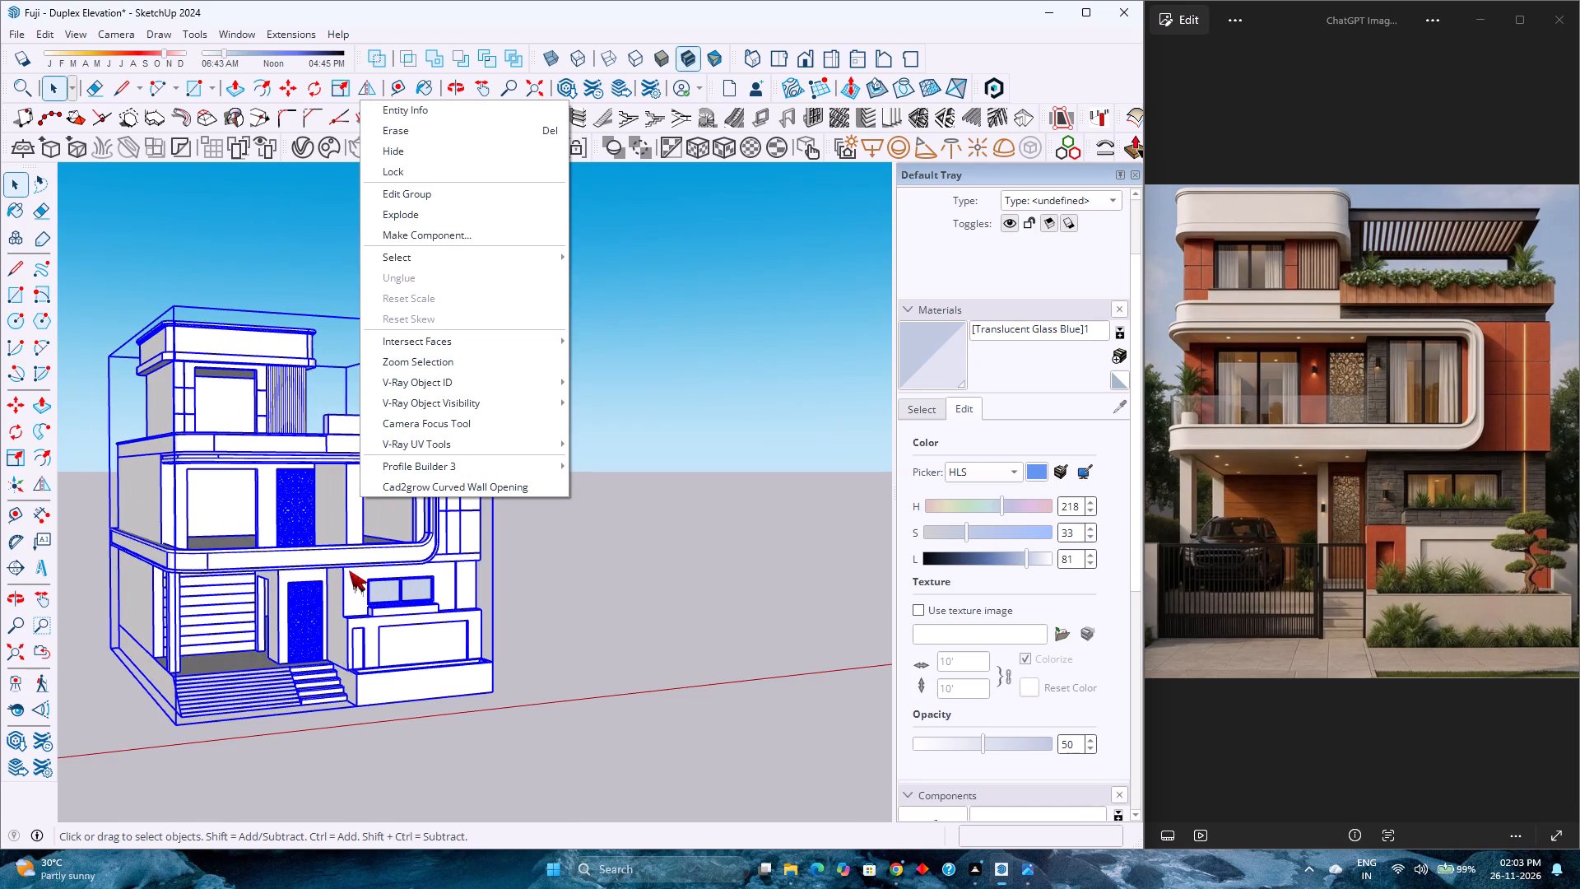
{"action": "double_click", "coordinate": [349, 570]}
{"action": "scroll", "coordinate": [348, 571], "scroll_direction": "up", "scroll_amount": 4}
{"action": "double_click", "coordinate": [364, 561]}
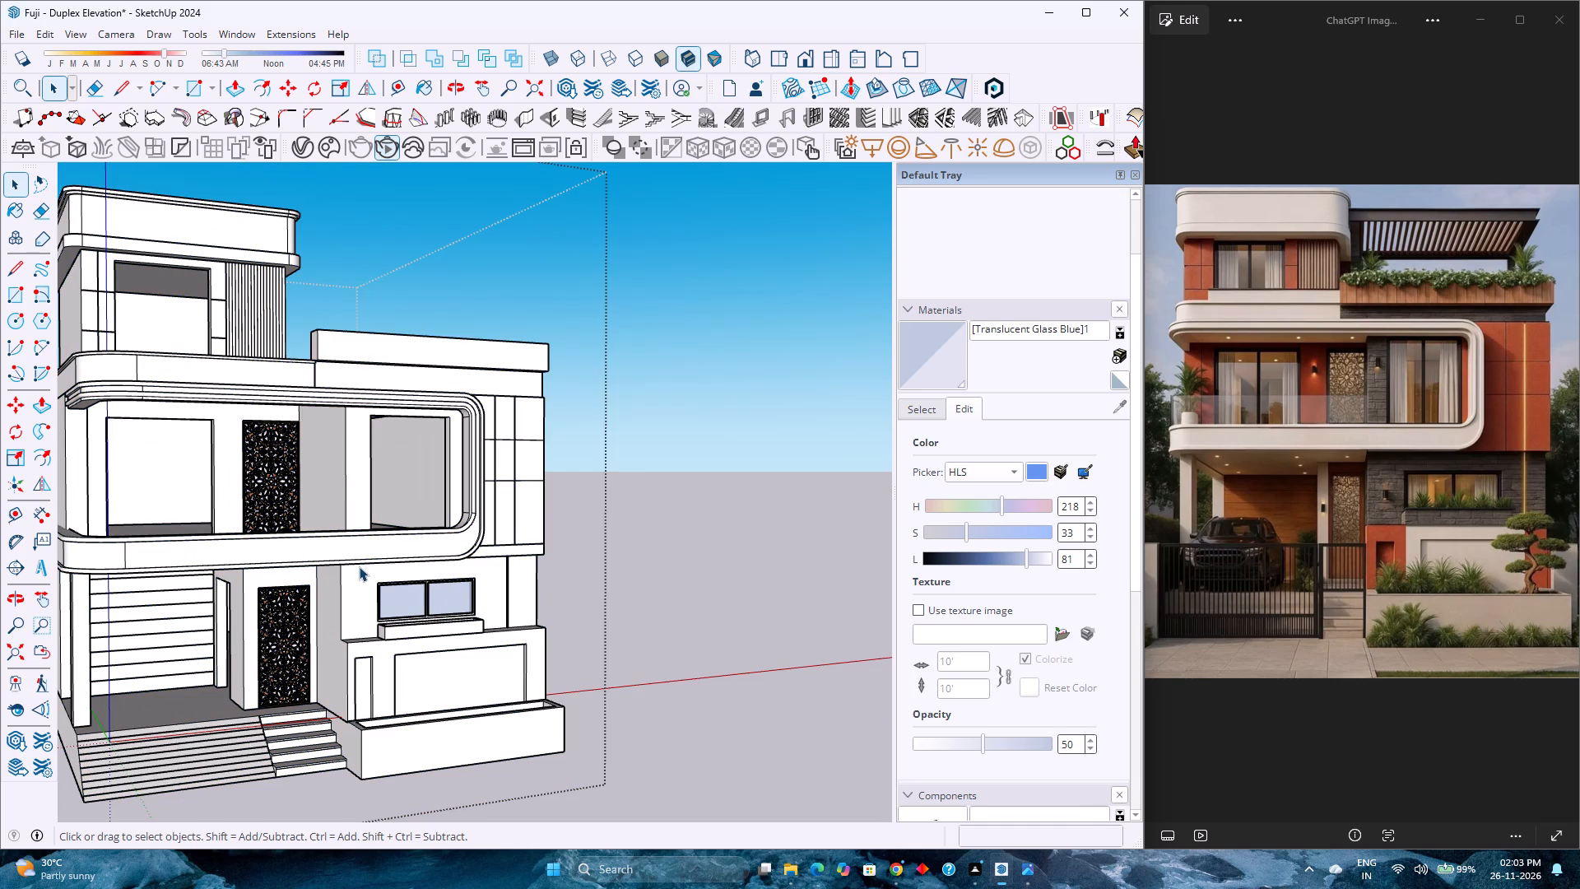
Examine the front facade's rounded balcony frame, entrance steps and ground-floor window wall against the reference image.
{"action": "scroll", "coordinate": [359, 566], "scroll_direction": "down", "scroll_amount": 2}
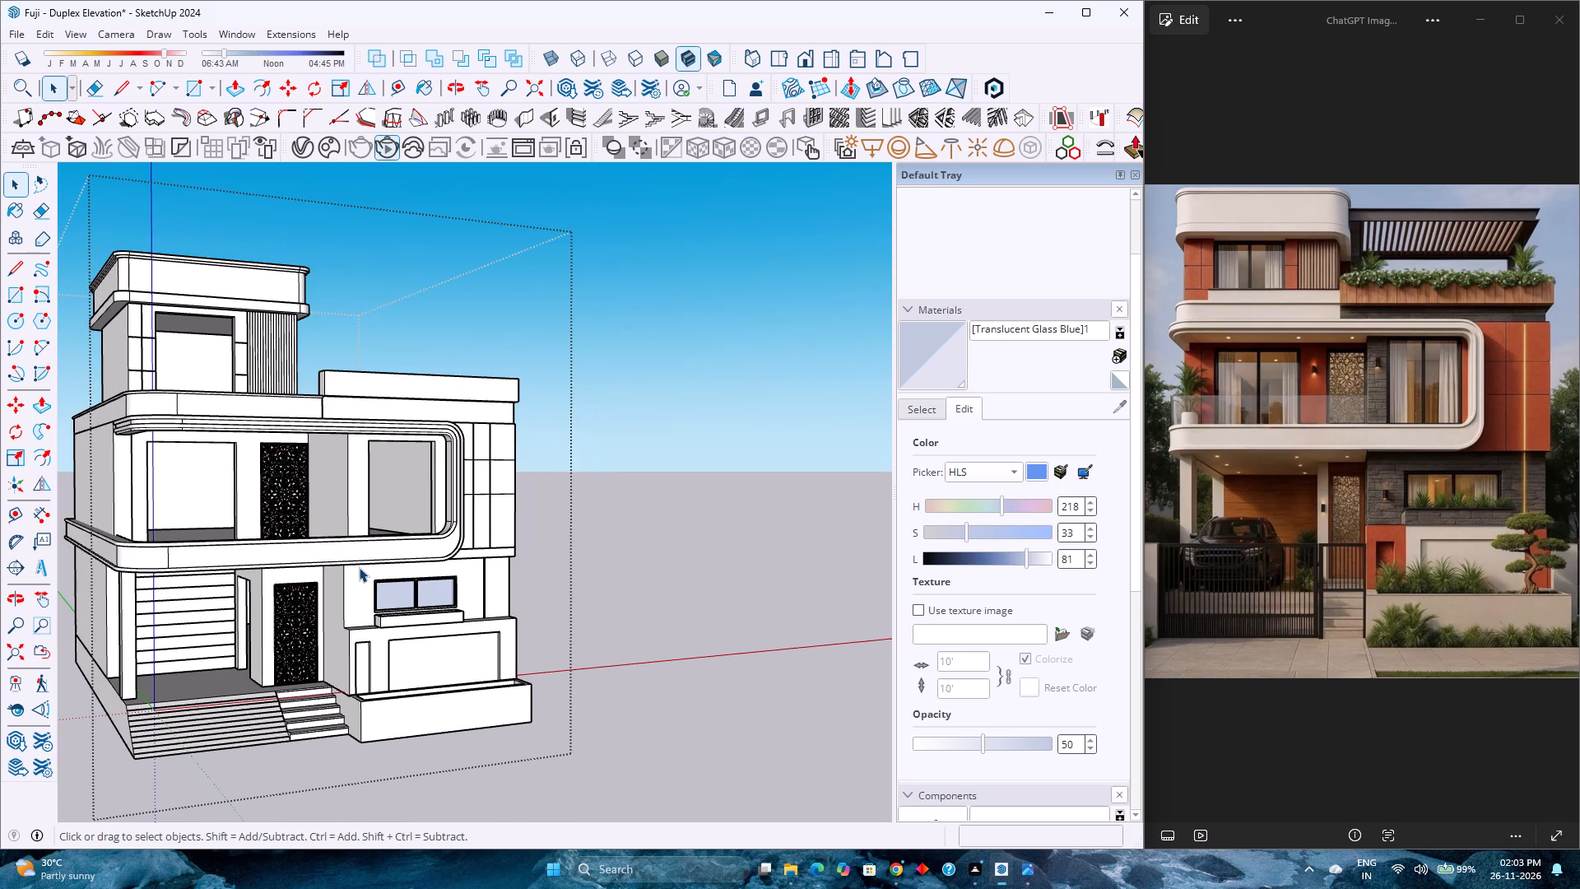
{"action": "scroll", "coordinate": [359, 567], "scroll_direction": "up", "scroll_amount": 2}
{"action": "scroll", "coordinate": [359, 567], "scroll_direction": "down", "scroll_amount": 3}
{"action": "scroll", "coordinate": [359, 567], "scroll_direction": "up", "scroll_amount": 3}
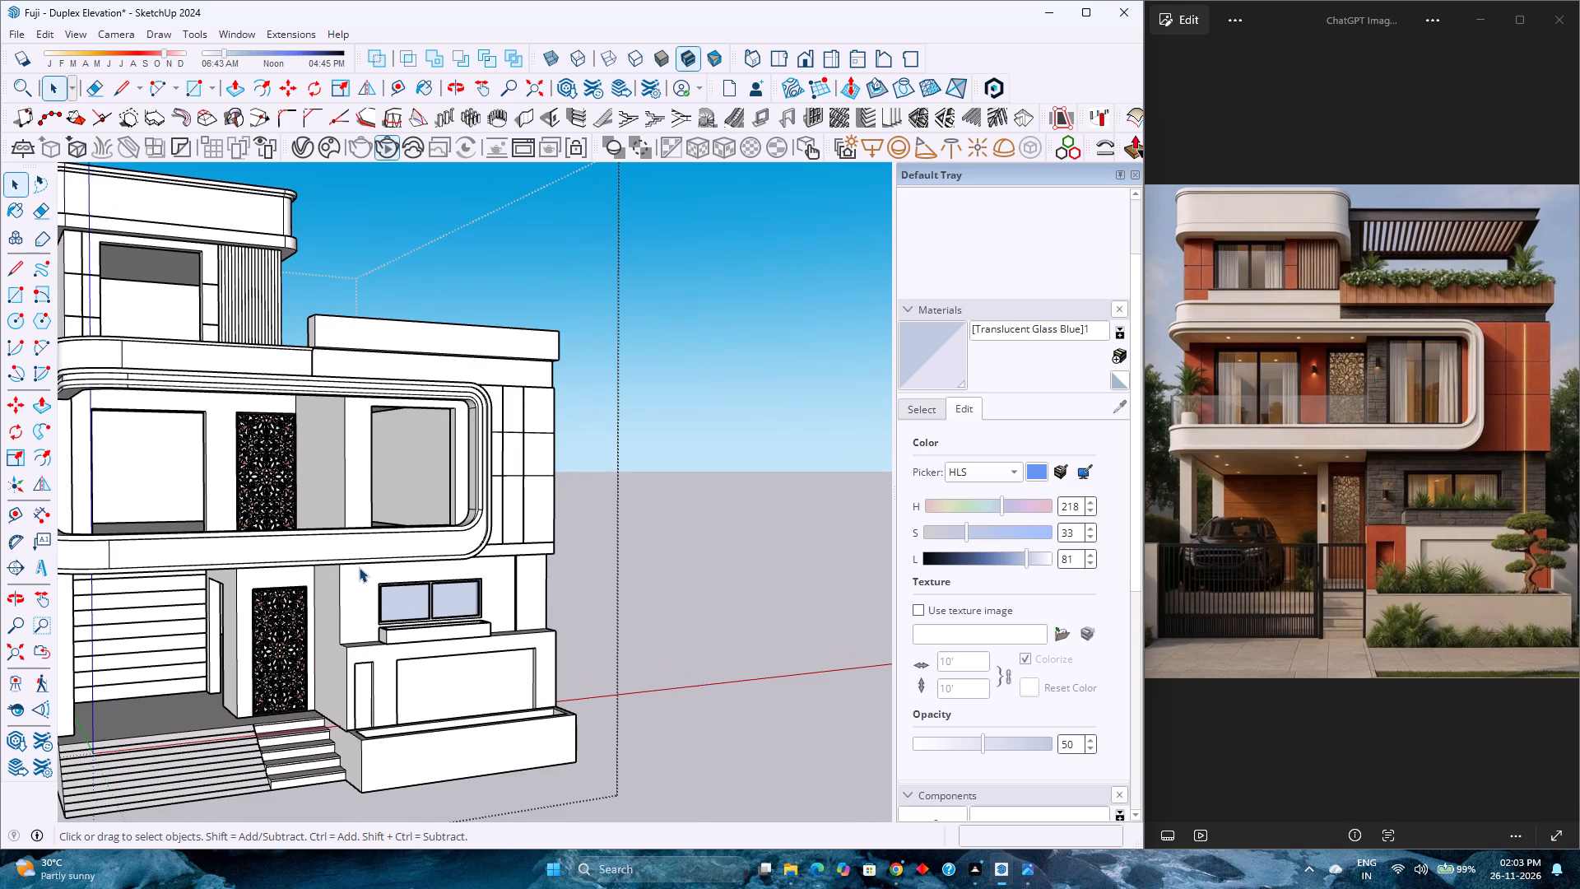
{"action": "scroll", "coordinate": [359, 567], "scroll_direction": "down", "scroll_amount": 4}
{"action": "scroll", "coordinate": [359, 570], "scroll_direction": "up", "scroll_amount": 2}
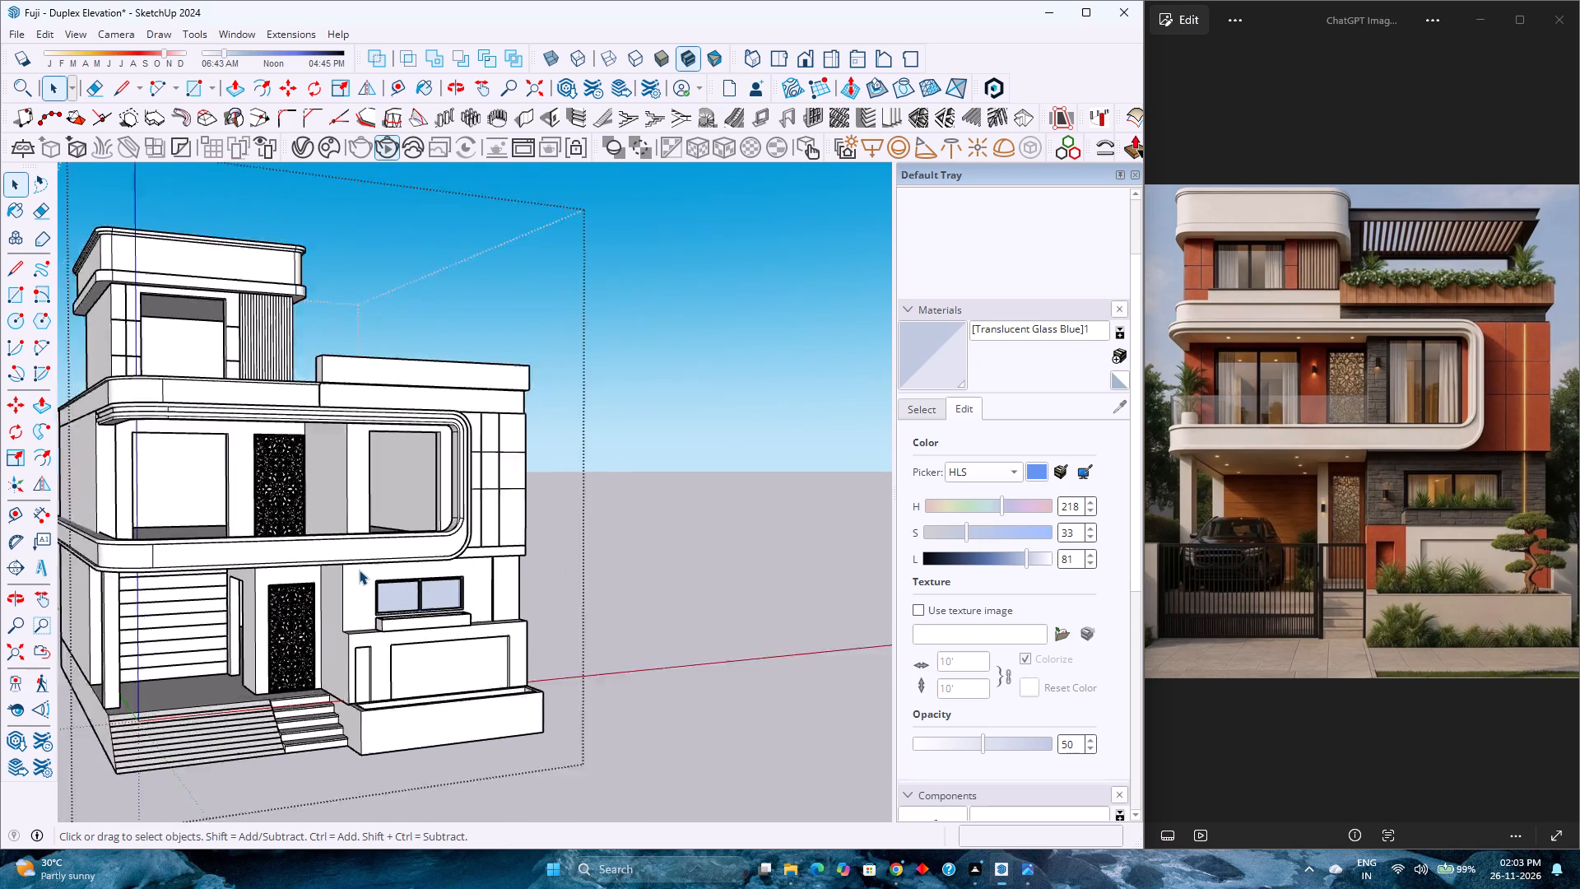
{"action": "scroll", "coordinate": [359, 570], "scroll_direction": "up", "scroll_amount": 2}
{"action": "scroll", "coordinate": [359, 570], "scroll_direction": "down", "scroll_amount": 3}
{"action": "scroll", "coordinate": [359, 570], "scroll_direction": "up", "scroll_amount": 2}
{"action": "scroll", "coordinate": [359, 570], "scroll_direction": "down", "scroll_amount": 2}
{"action": "scroll", "coordinate": [358, 572], "scroll_direction": "up", "scroll_amount": 3}
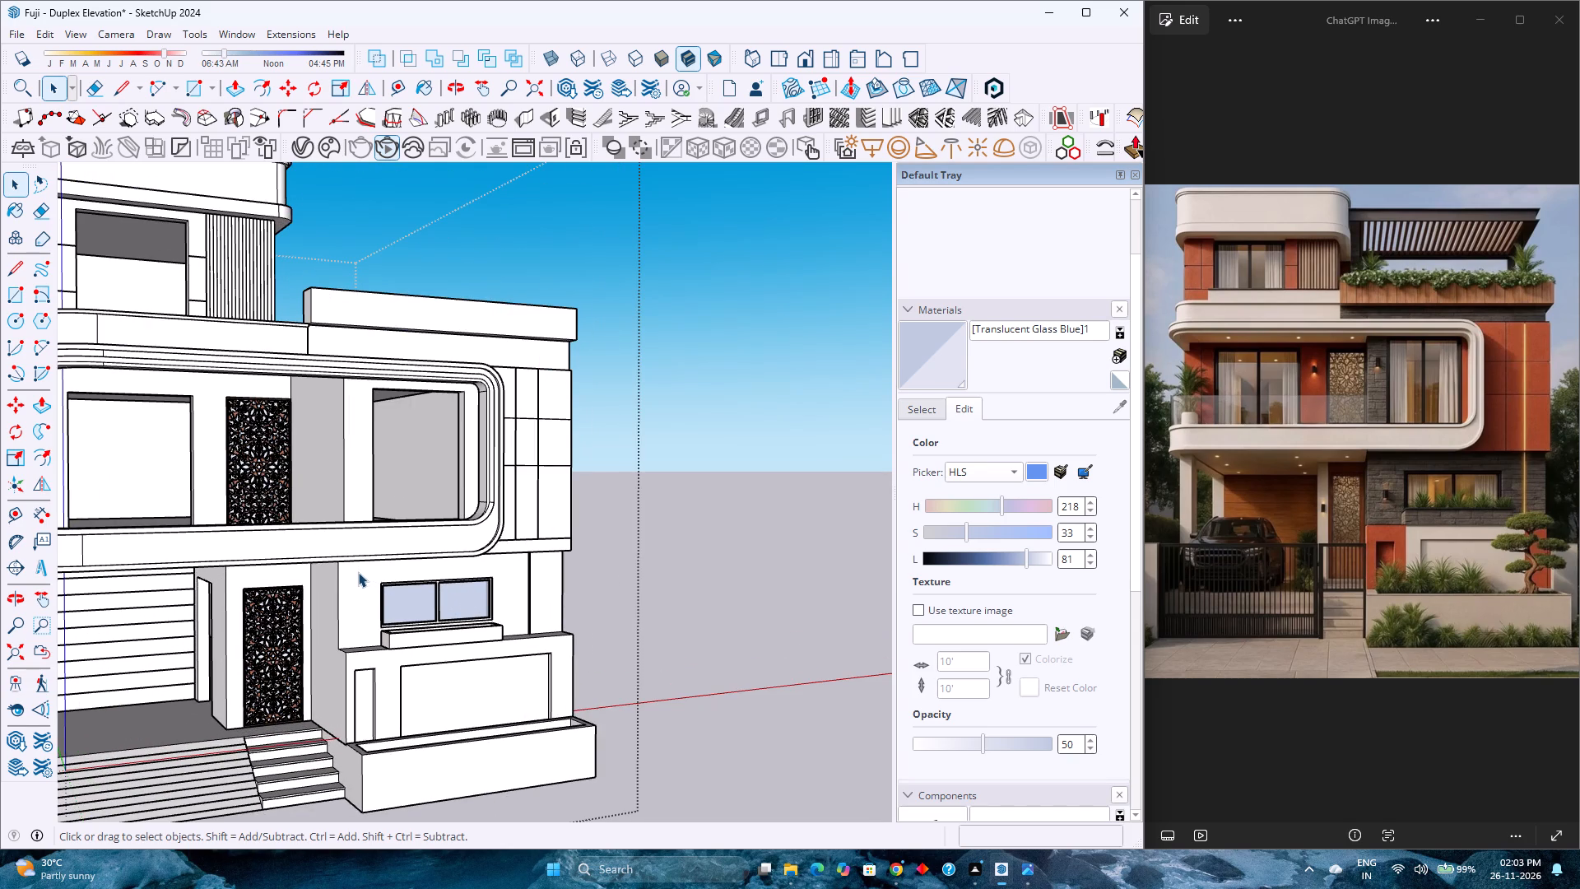
{"action": "scroll", "coordinate": [358, 572], "scroll_direction": "down", "scroll_amount": 1}
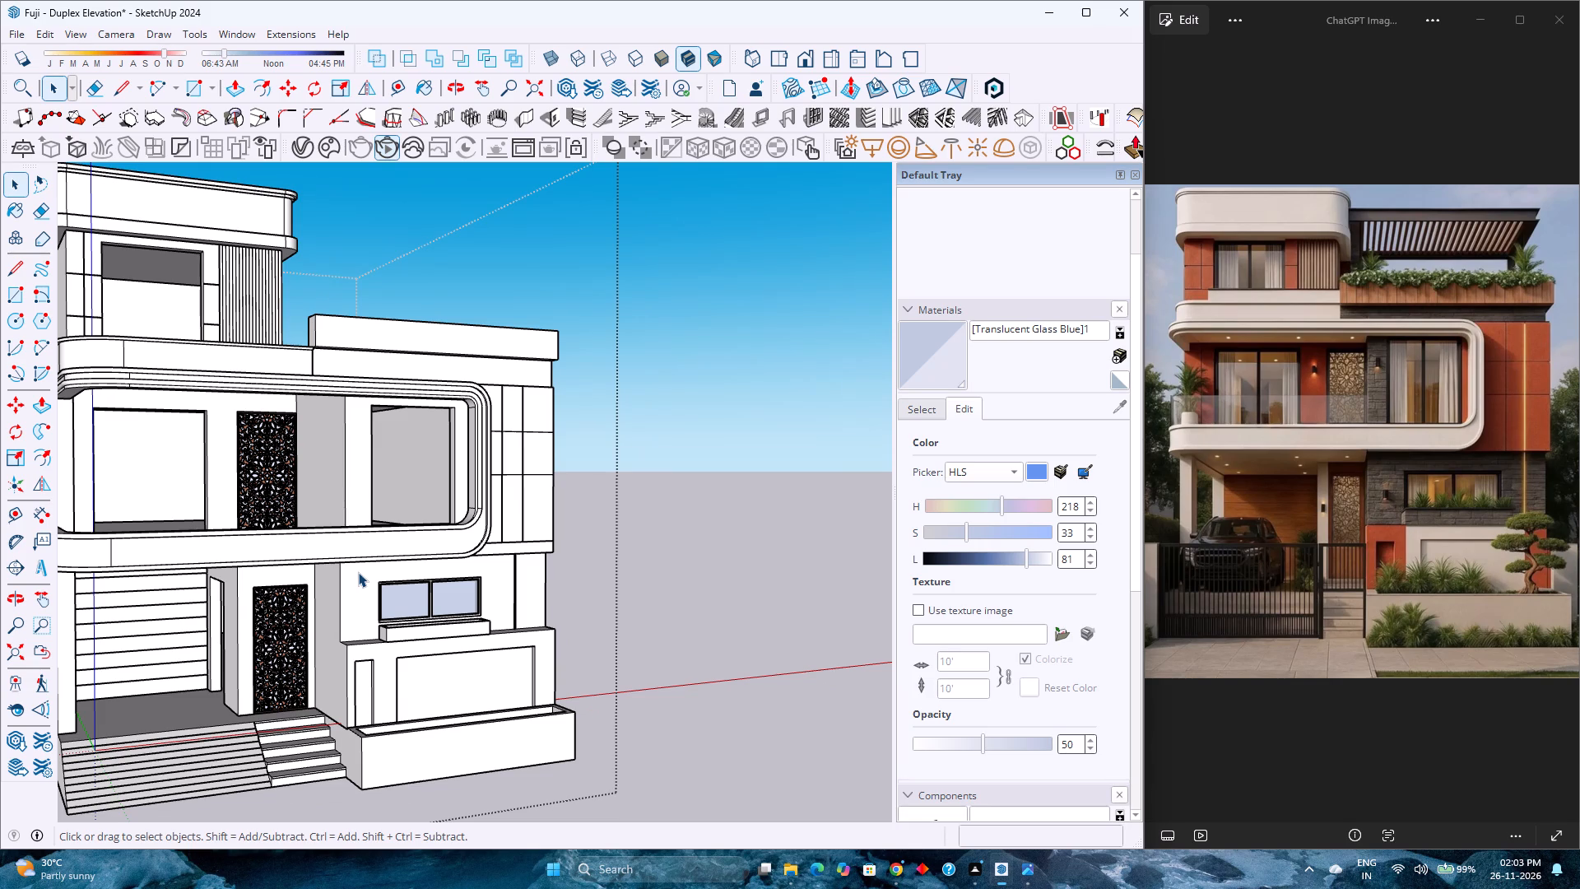
{"action": "scroll", "coordinate": [358, 572], "scroll_direction": "up", "scroll_amount": 2}
{"action": "scroll", "coordinate": [358, 572], "scroll_direction": "down", "scroll_amount": 3}
{"action": "scroll", "coordinate": [358, 572], "scroll_direction": "up", "scroll_amount": 2}
{"action": "scroll", "coordinate": [358, 572], "scroll_direction": "down", "scroll_amount": 2}
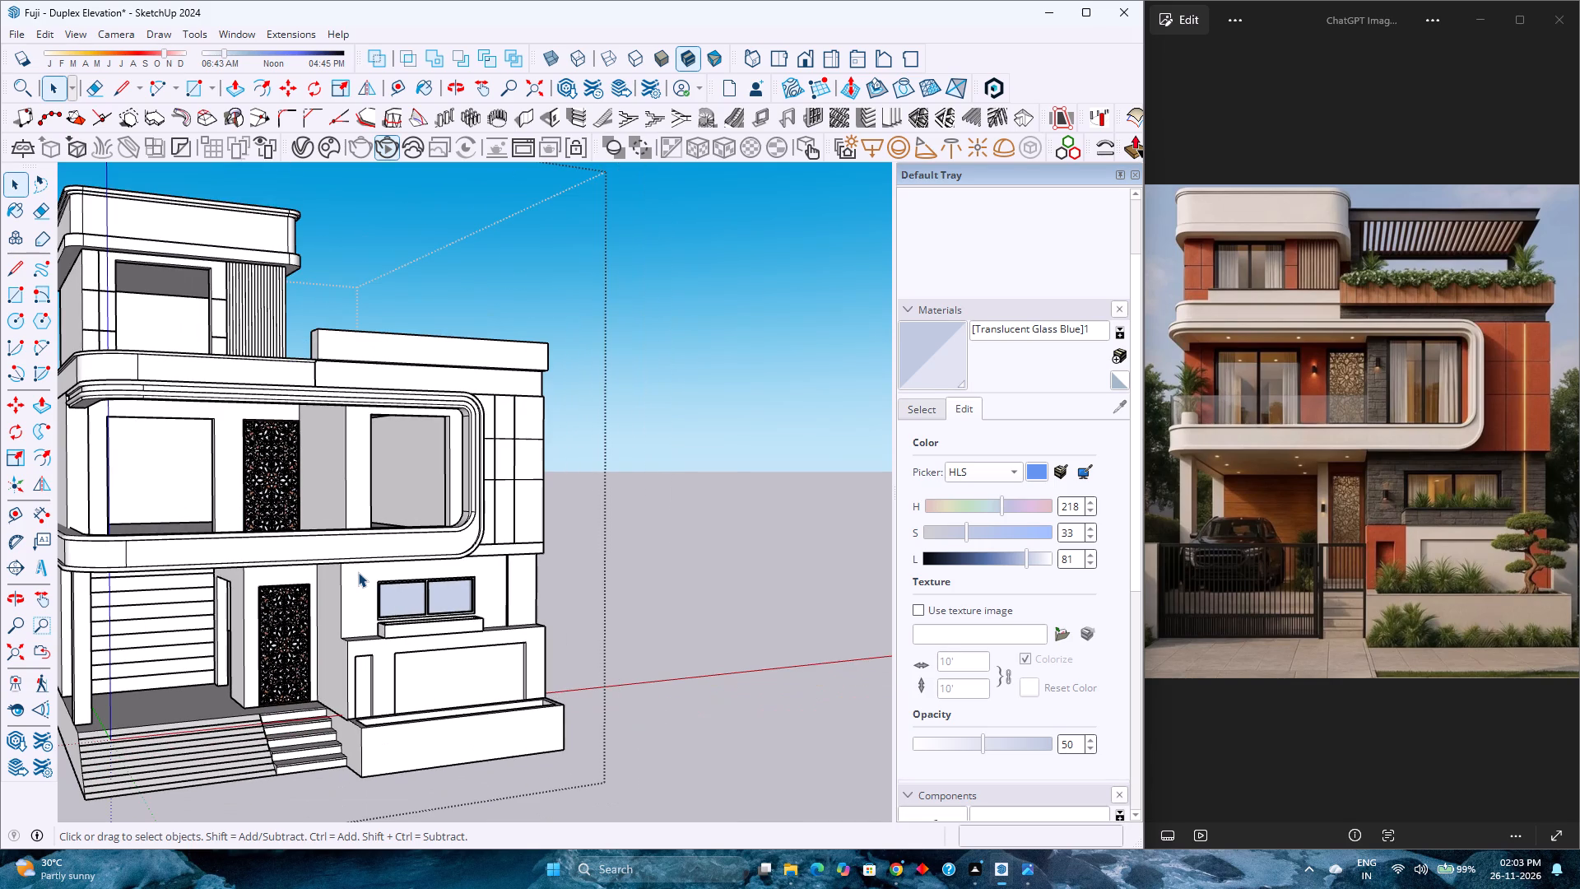
{"action": "scroll", "coordinate": [358, 572], "scroll_direction": "up", "scroll_amount": 3}
{"action": "scroll", "coordinate": [358, 572], "scroll_direction": "down", "scroll_amount": 3}
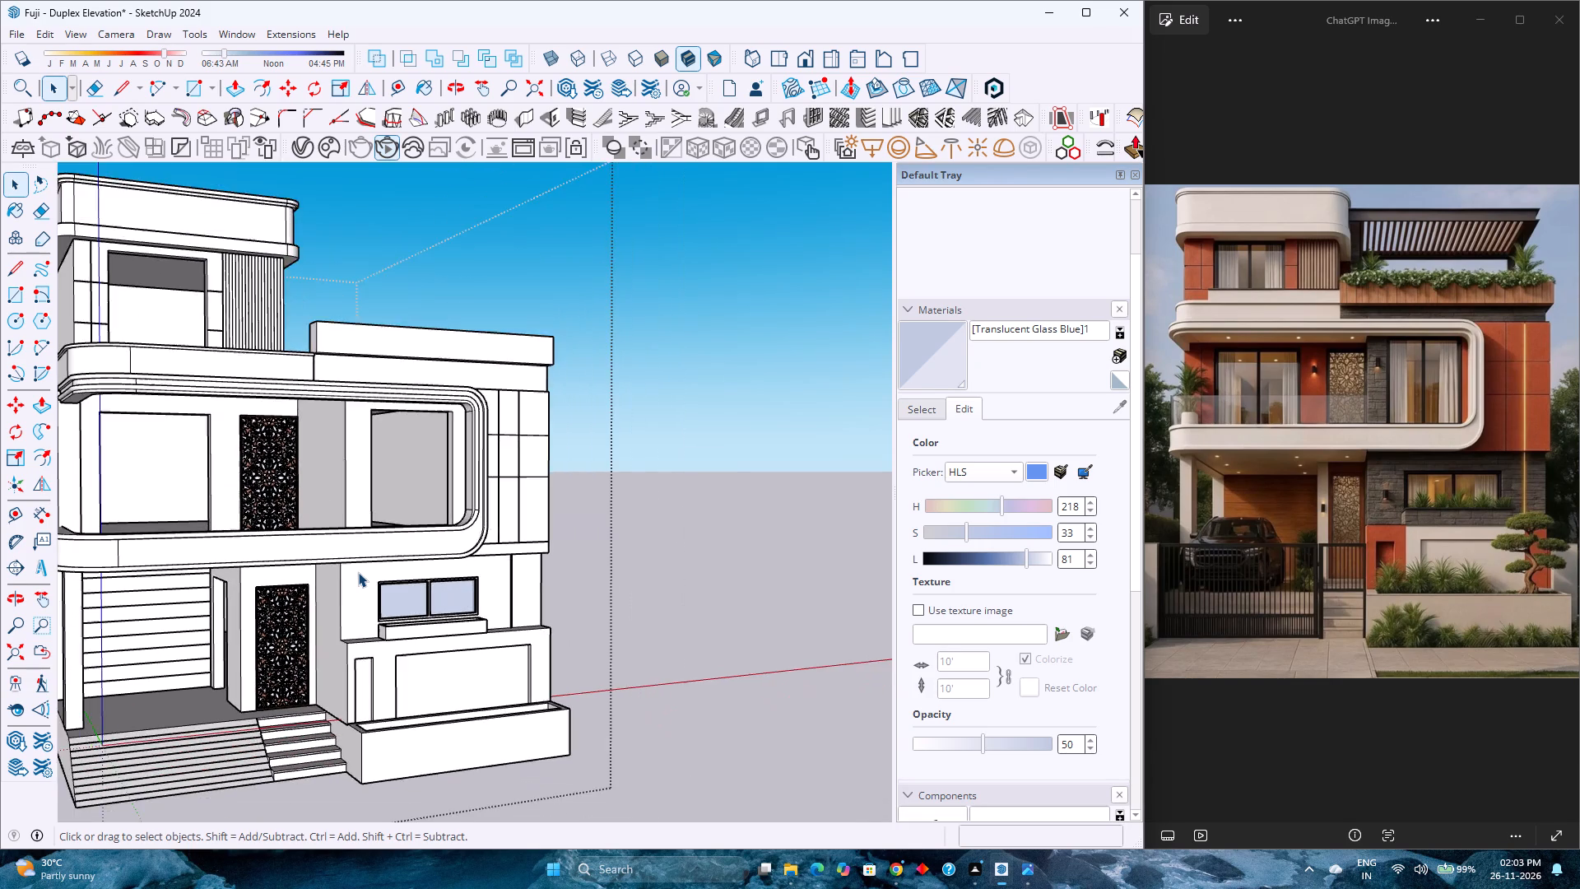
{"action": "scroll", "coordinate": [358, 572], "scroll_direction": "up", "scroll_amount": 3}
{"action": "scroll", "coordinate": [358, 573], "scroll_direction": "down", "scroll_amount": 3}
{"action": "scroll", "coordinate": [358, 573], "scroll_direction": "up", "scroll_amount": 3}
{"action": "scroll", "coordinate": [358, 573], "scroll_direction": "down", "scroll_amount": 4}
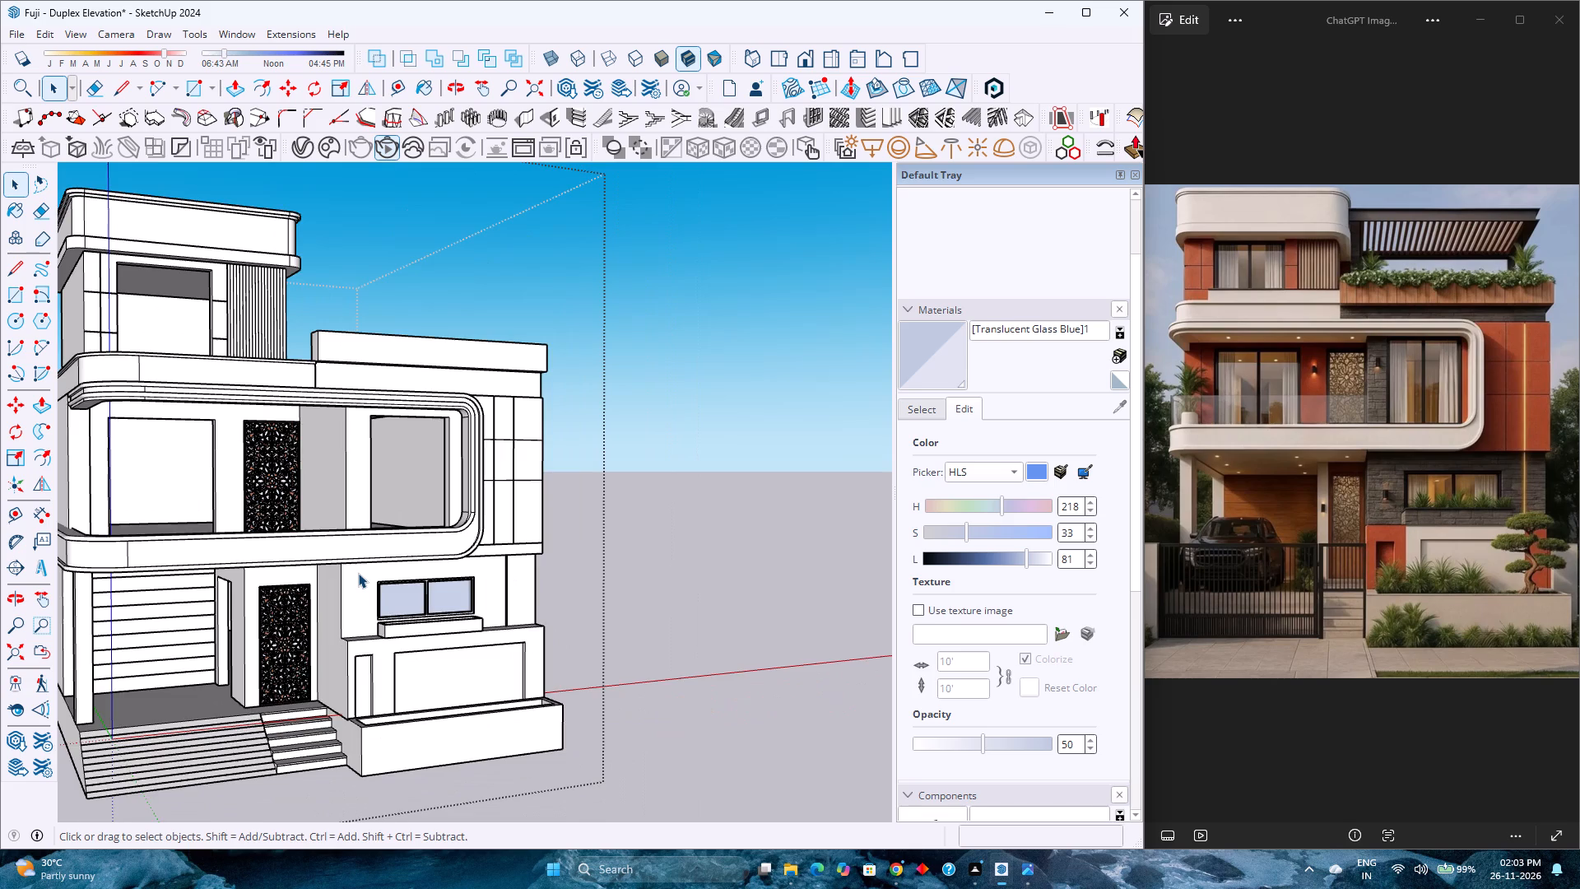
{"action": "scroll", "coordinate": [358, 573], "scroll_direction": "up", "scroll_amount": 3}
{"action": "scroll", "coordinate": [358, 573], "scroll_direction": "down", "scroll_amount": 3}
{"action": "scroll", "coordinate": [358, 573], "scroll_direction": "up", "scroll_amount": 4}
{"action": "scroll", "coordinate": [358, 573], "scroll_direction": "down", "scroll_amount": 2}
{"action": "scroll", "coordinate": [358, 574], "scroll_direction": "up", "scroll_amount": 2}
{"action": "scroll", "coordinate": [358, 574], "scroll_direction": "down", "scroll_amount": 4}
{"action": "scroll", "coordinate": [358, 574], "scroll_direction": "up", "scroll_amount": 3}
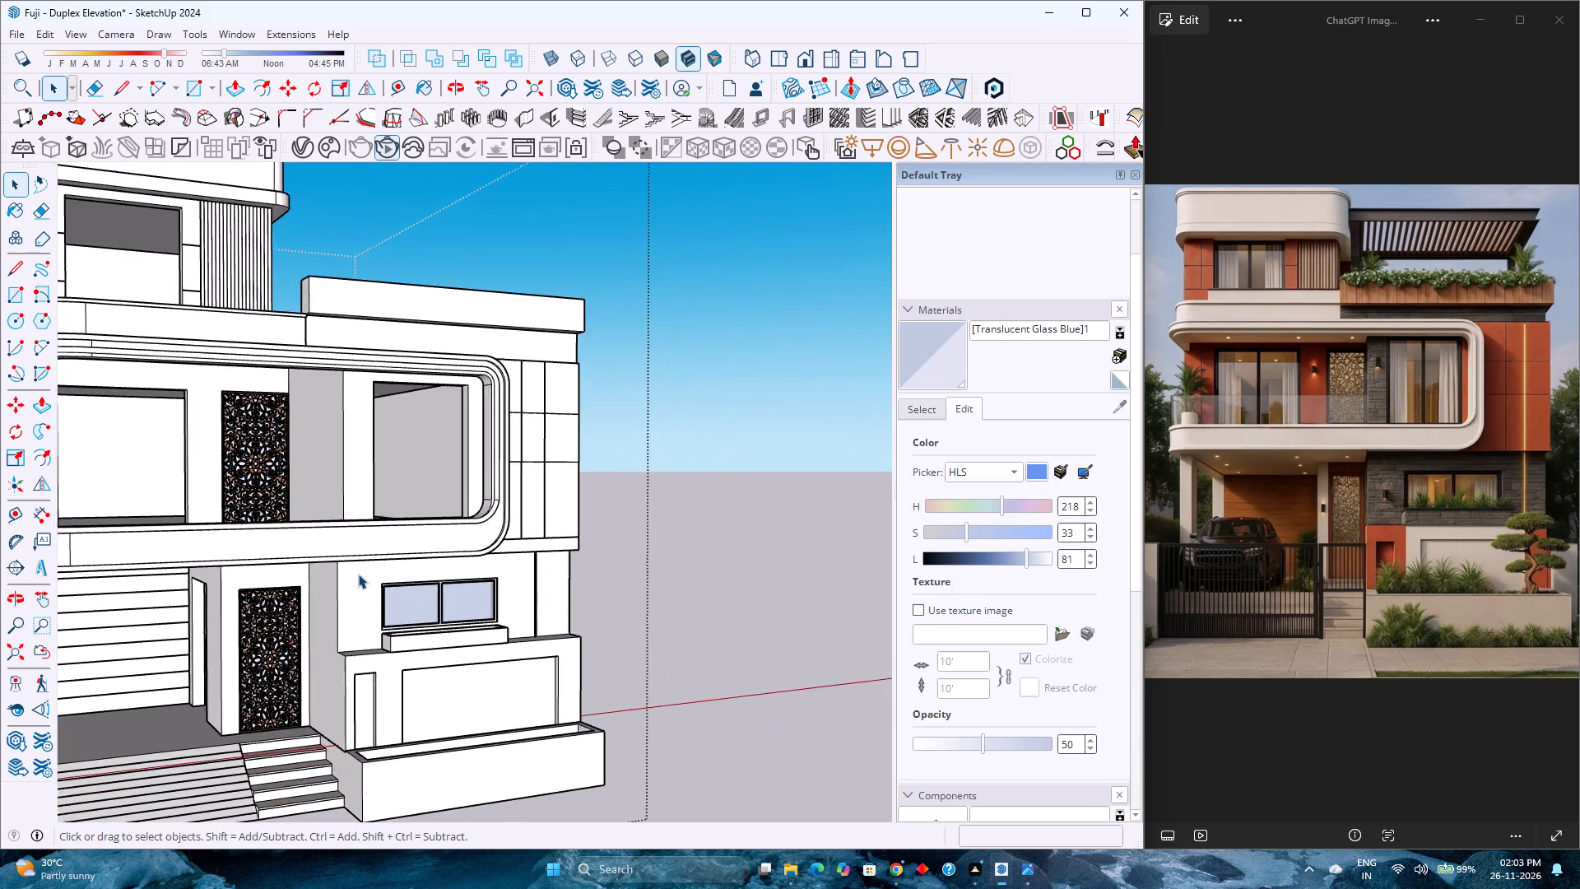
{"action": "scroll", "coordinate": [358, 574], "scroll_direction": "down", "scroll_amount": 3}
{"action": "scroll", "coordinate": [358, 574], "scroll_direction": "up", "scroll_amount": 4}
{"action": "scroll", "coordinate": [358, 574], "scroll_direction": "down", "scroll_amount": 4}
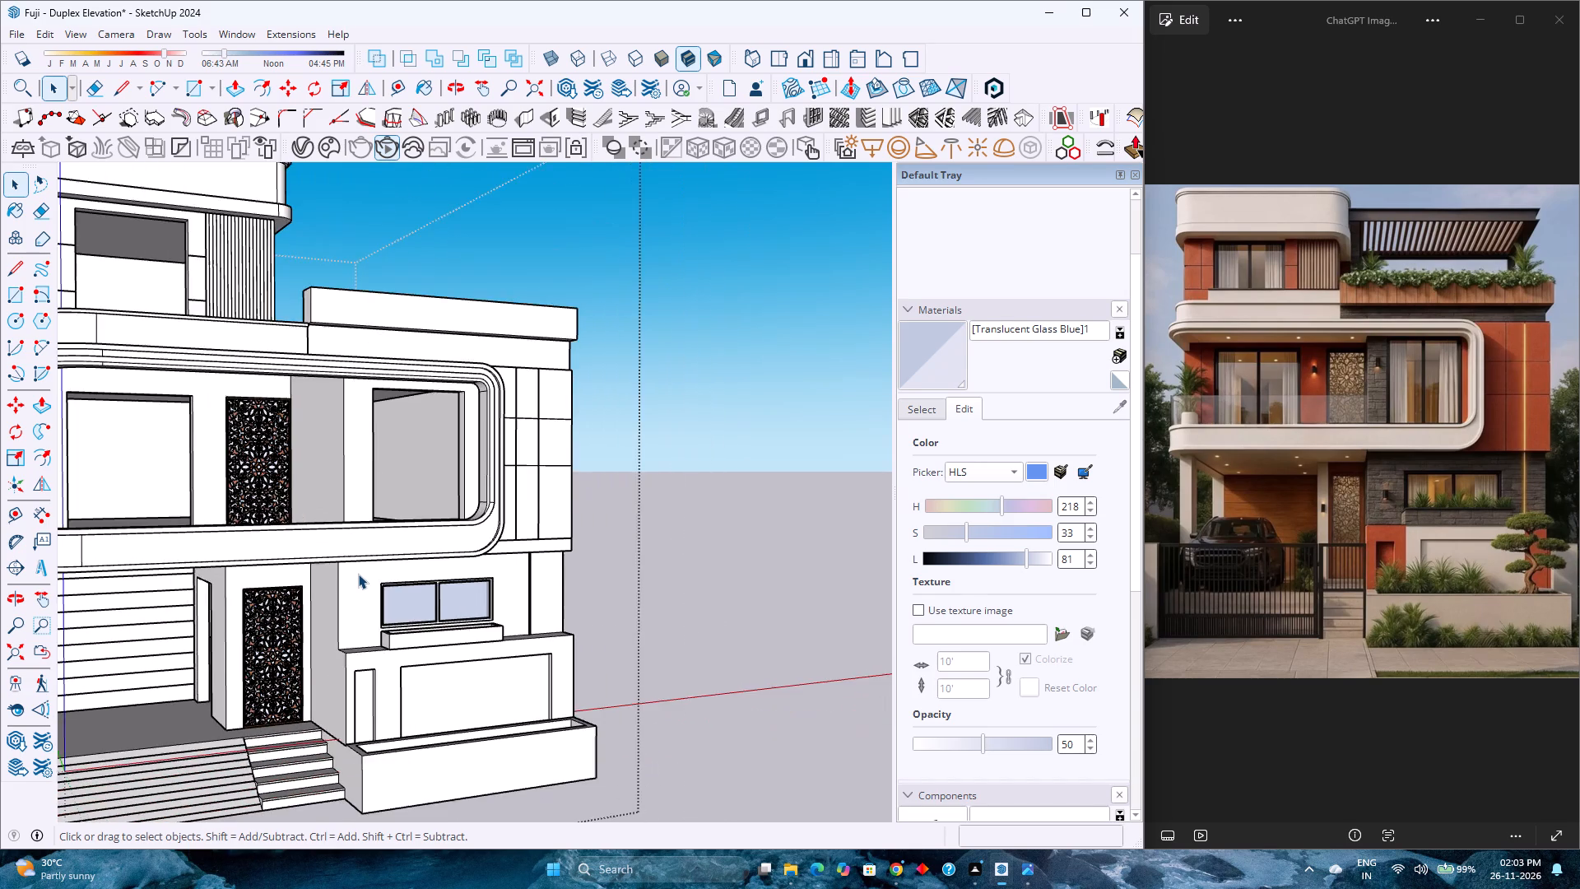
{"action": "scroll", "coordinate": [358, 574], "scroll_direction": "up", "scroll_amount": 3}
{"action": "scroll", "coordinate": [358, 574], "scroll_direction": "down", "scroll_amount": 2}
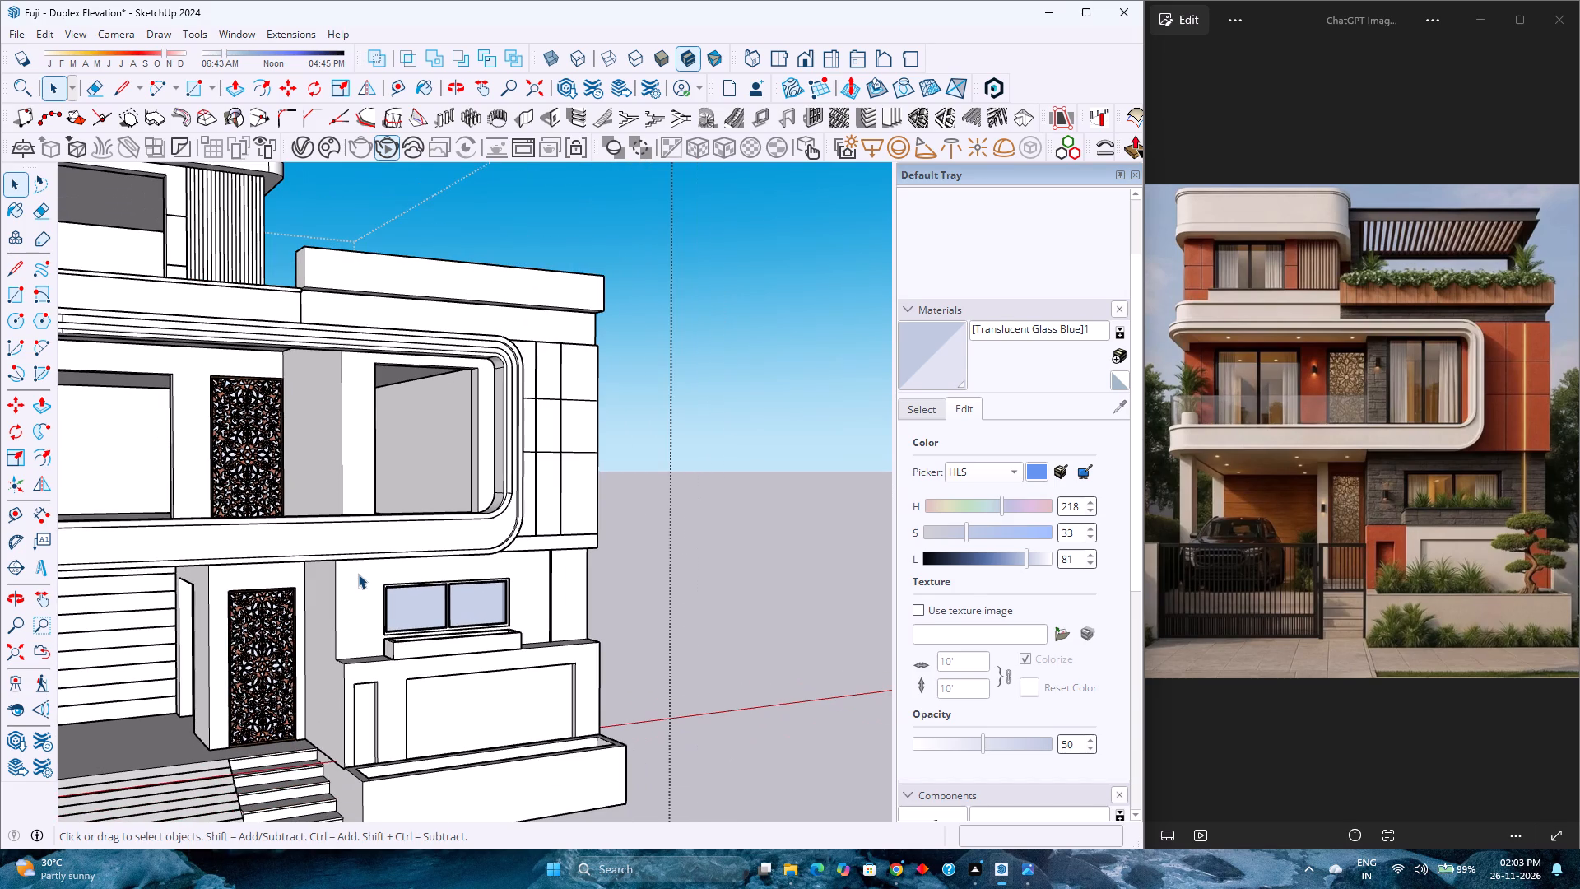
Examine the two floral lattice screens and the ground-floor window with its planter ledge up close.
{"action": "scroll", "coordinate": [358, 574], "scroll_direction": "up", "scroll_amount": 3}
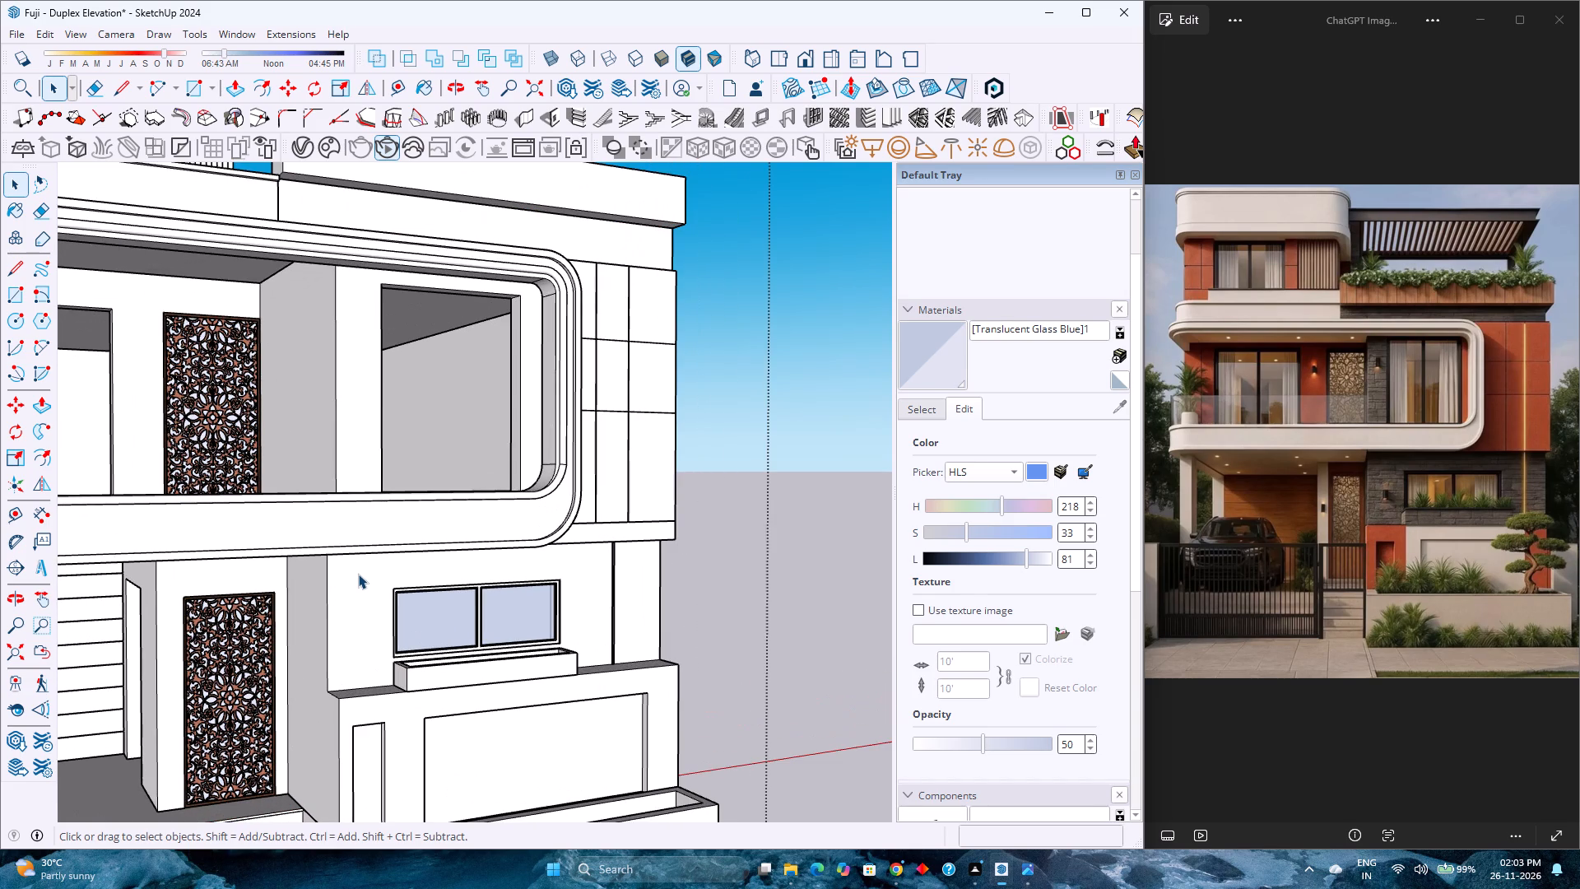
{"action": "scroll", "coordinate": [358, 574], "scroll_direction": "down", "scroll_amount": 2}
{"action": "scroll", "coordinate": [356, 575], "scroll_direction": "up", "scroll_amount": 3}
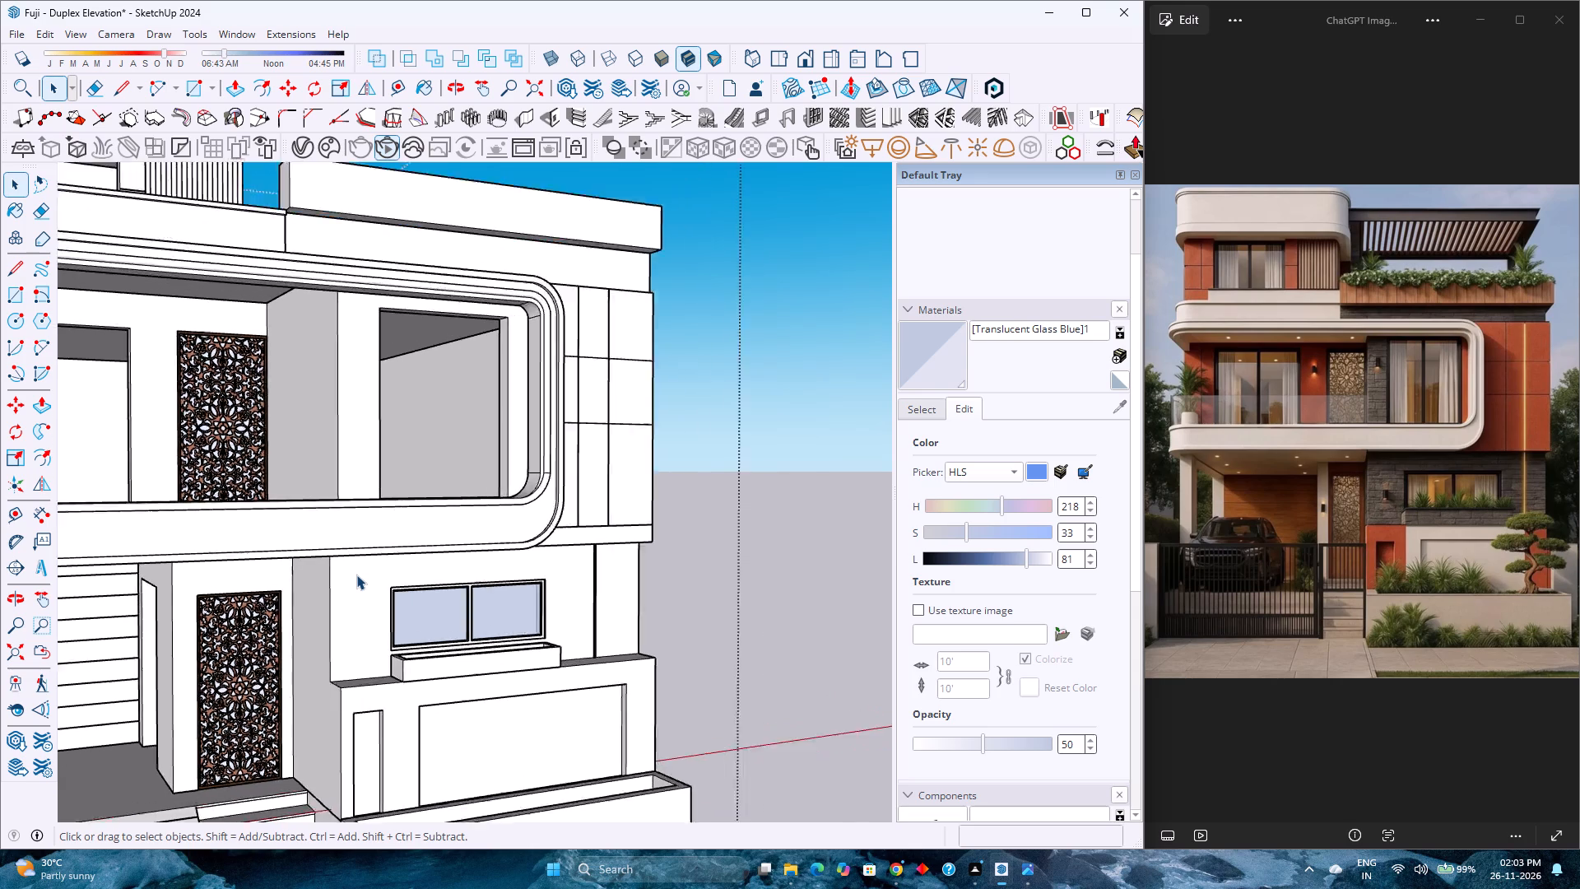
{"action": "scroll", "coordinate": [356, 575], "scroll_direction": "up", "scroll_amount": 1}
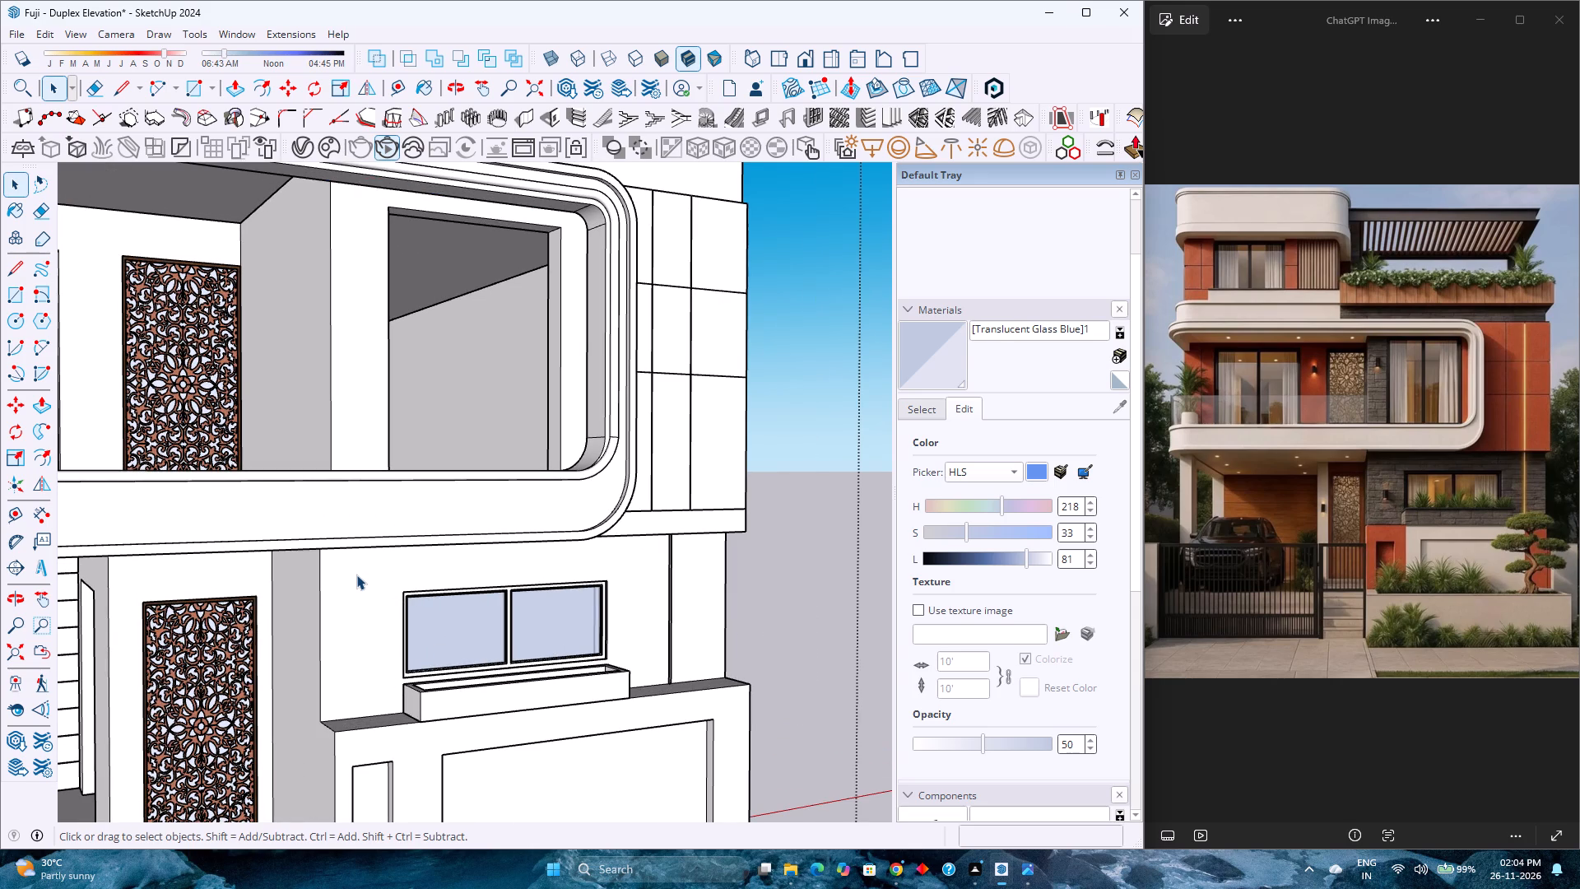
{"action": "scroll", "coordinate": [356, 575], "scroll_direction": "down", "scroll_amount": 4}
{"action": "scroll", "coordinate": [356, 575], "scroll_direction": "up", "scroll_amount": 3}
{"action": "scroll", "coordinate": [356, 575], "scroll_direction": "down", "scroll_amount": 3}
{"action": "scroll", "coordinate": [356, 575], "scroll_direction": "up", "scroll_amount": 4}
{"action": "scroll", "coordinate": [356, 575], "scroll_direction": "down", "scroll_amount": 4}
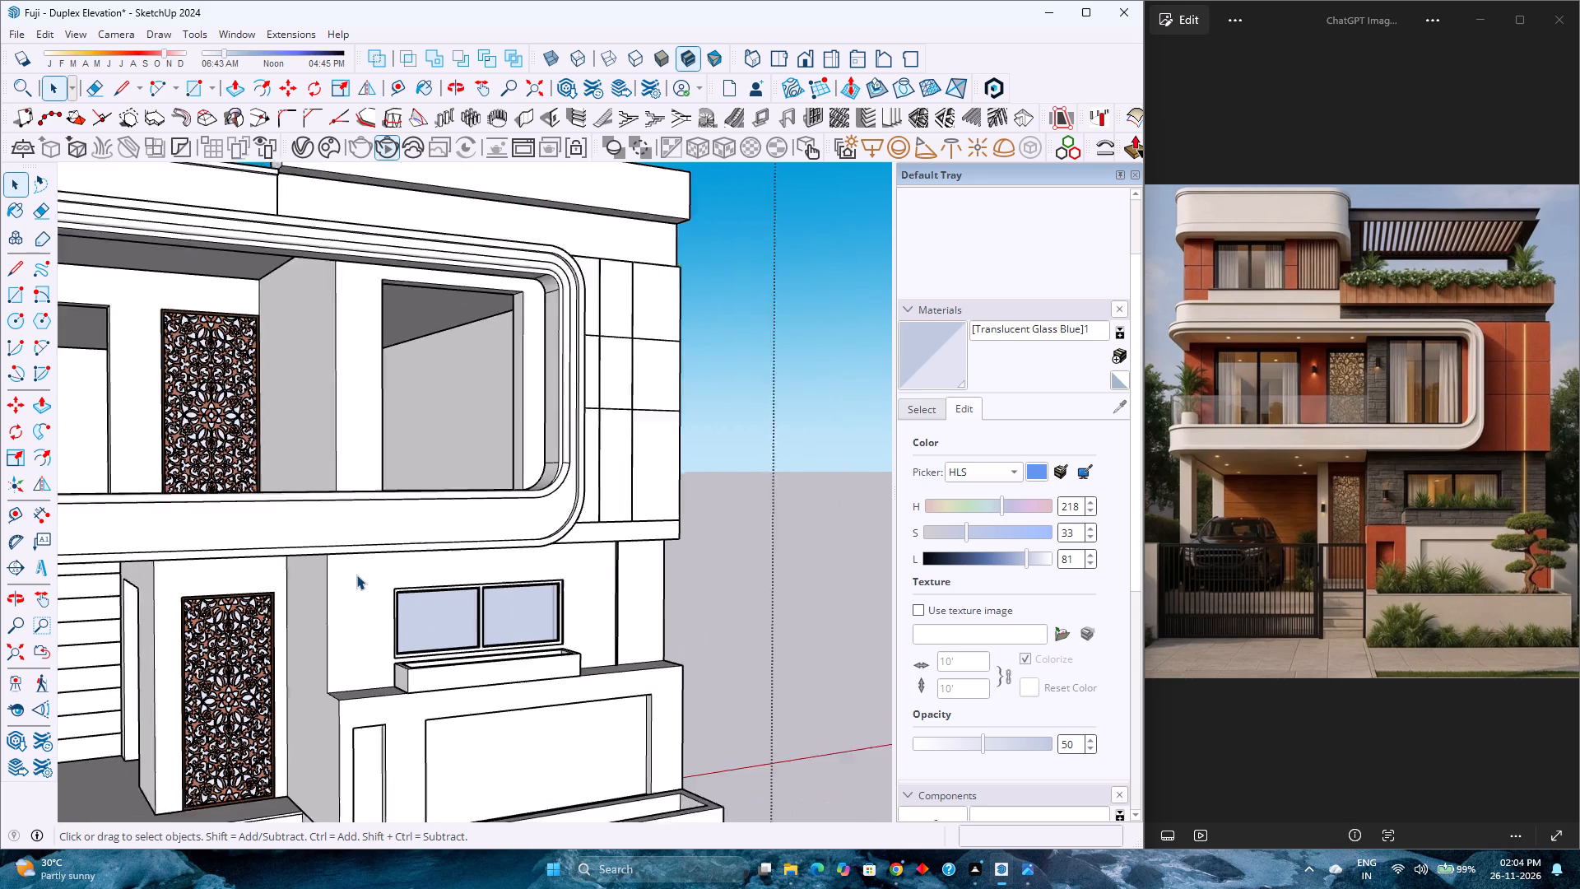
{"action": "scroll", "coordinate": [356, 575], "scroll_direction": "up", "scroll_amount": 3}
{"action": "scroll", "coordinate": [356, 575], "scroll_direction": "down", "scroll_amount": 2}
{"action": "scroll", "coordinate": [356, 575], "scroll_direction": "up", "scroll_amount": 1}
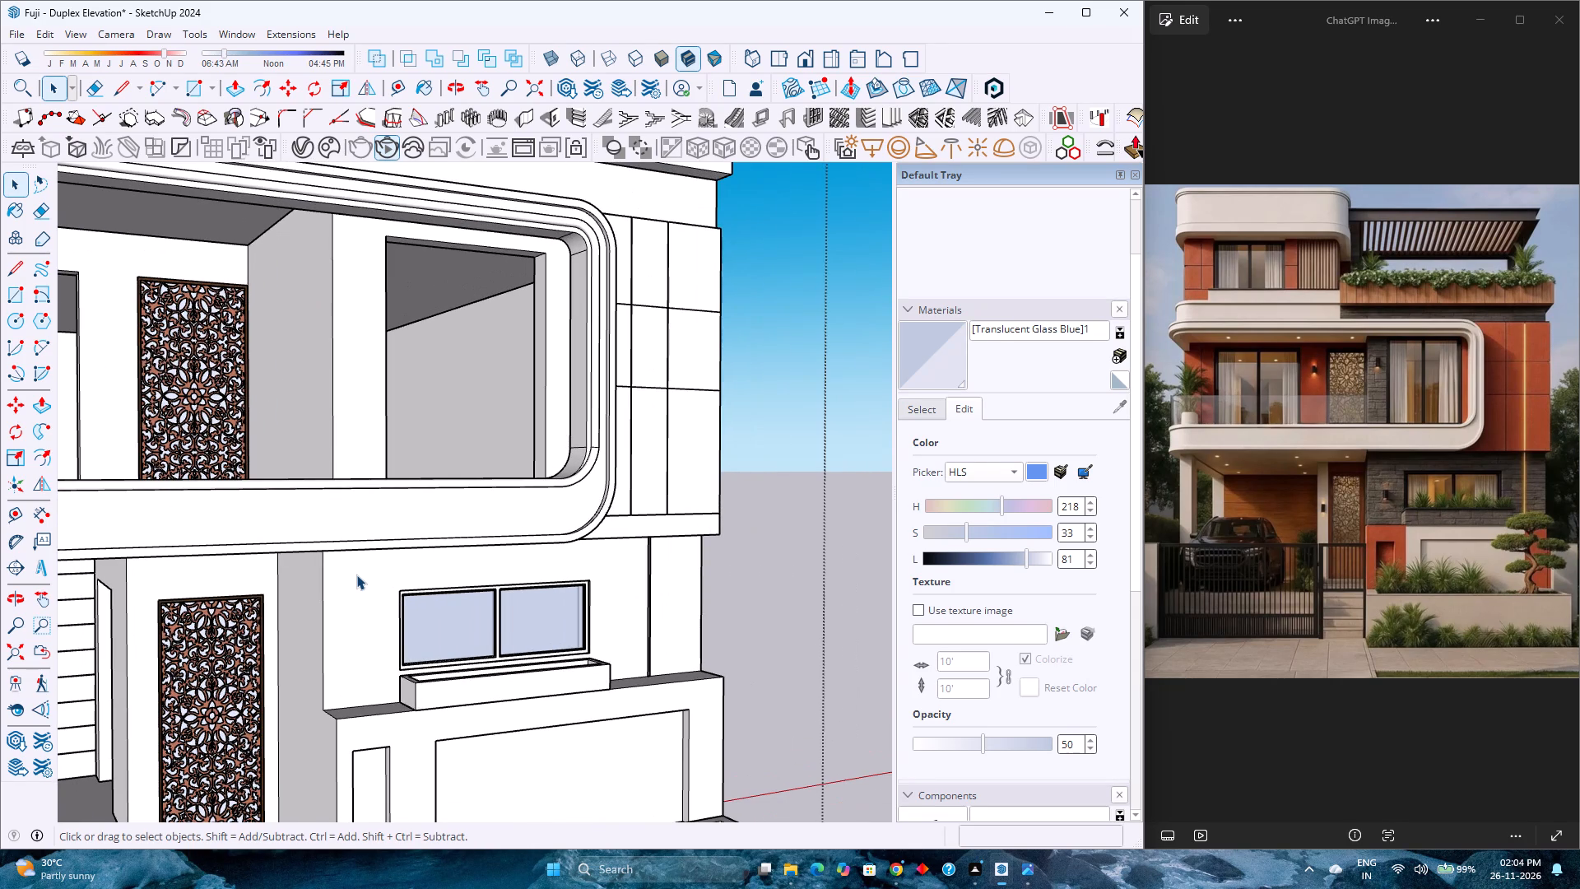
{"action": "scroll", "coordinate": [356, 575], "scroll_direction": "down", "scroll_amount": 2}
{"action": "scroll", "coordinate": [356, 575], "scroll_direction": "up", "scroll_amount": 3}
{"action": "scroll", "coordinate": [356, 575], "scroll_direction": "down", "scroll_amount": 2}
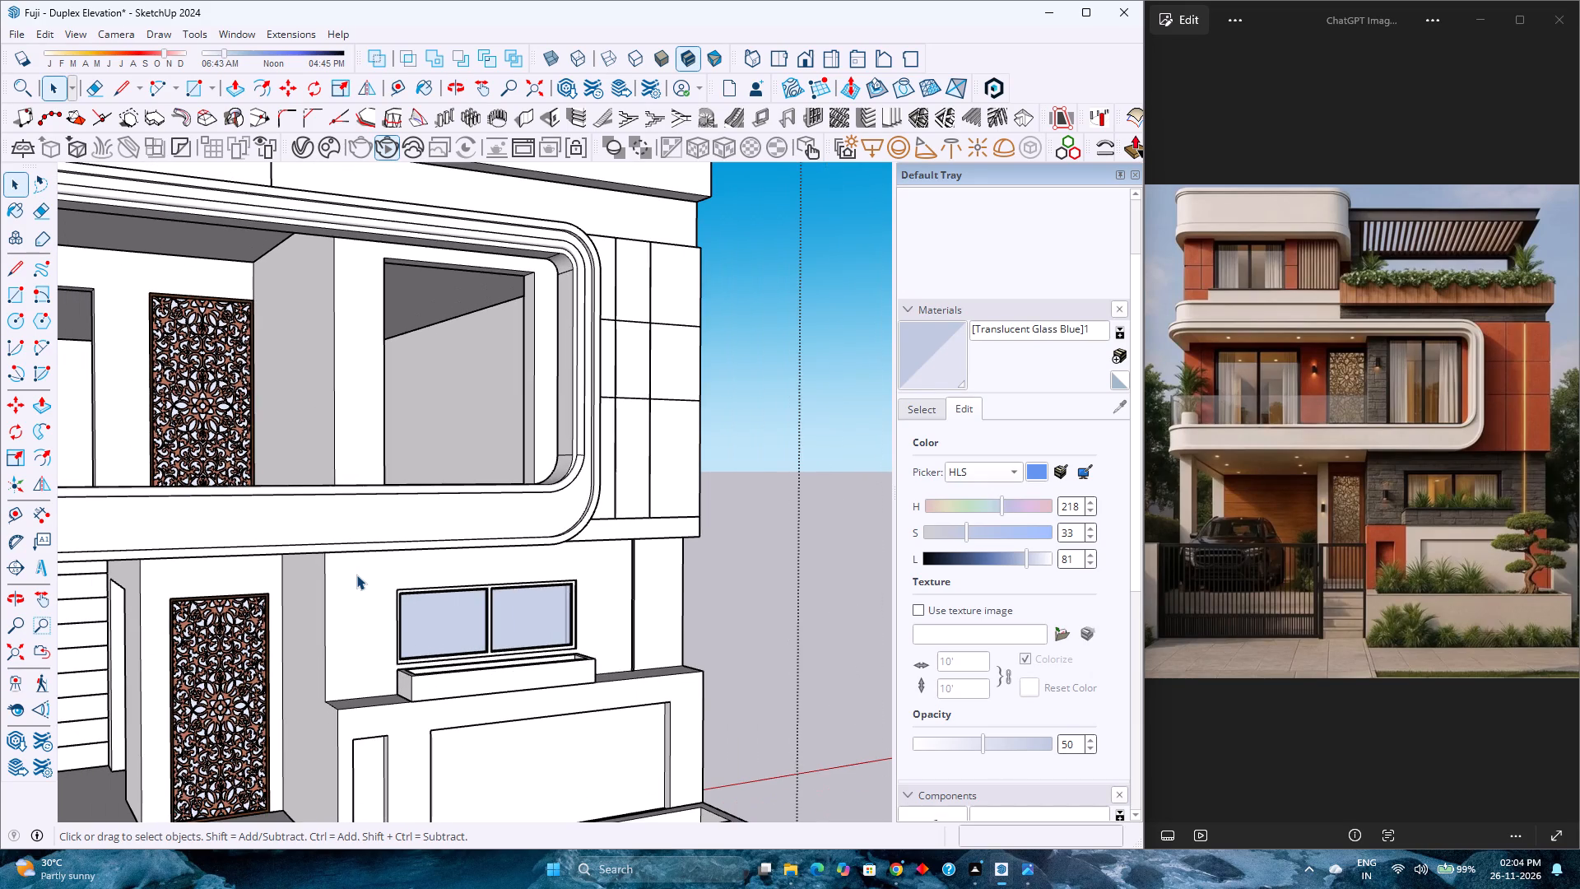
{"action": "scroll", "coordinate": [356, 575], "scroll_direction": "up", "scroll_amount": 2}
{"action": "scroll", "coordinate": [356, 575], "scroll_direction": "down", "scroll_amount": 6}
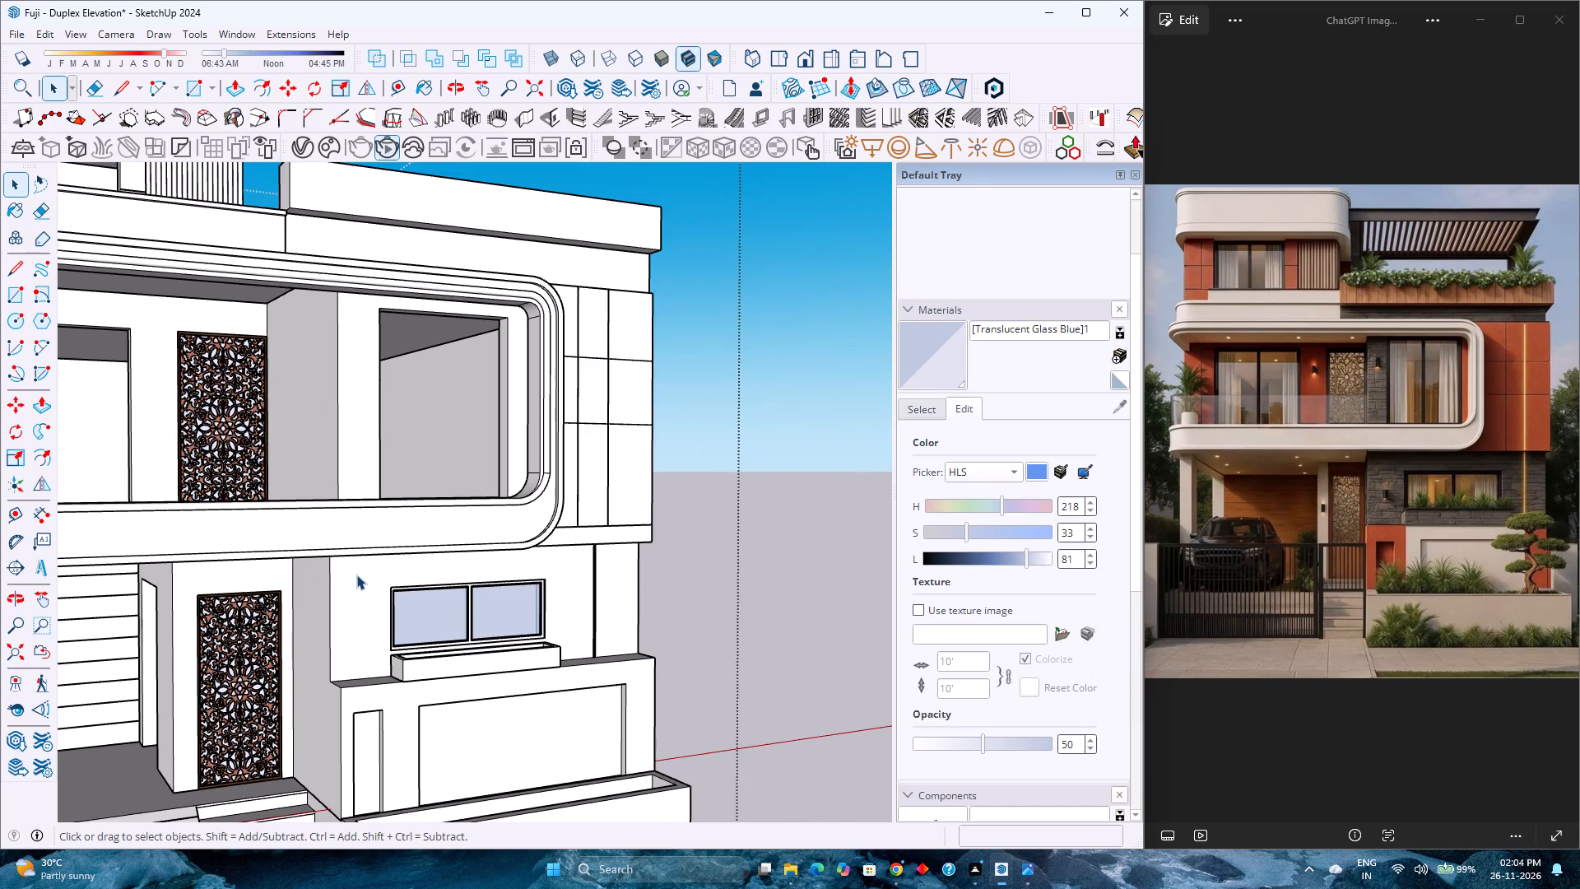
{"action": "scroll", "coordinate": [356, 575], "scroll_direction": "up", "scroll_amount": 3}
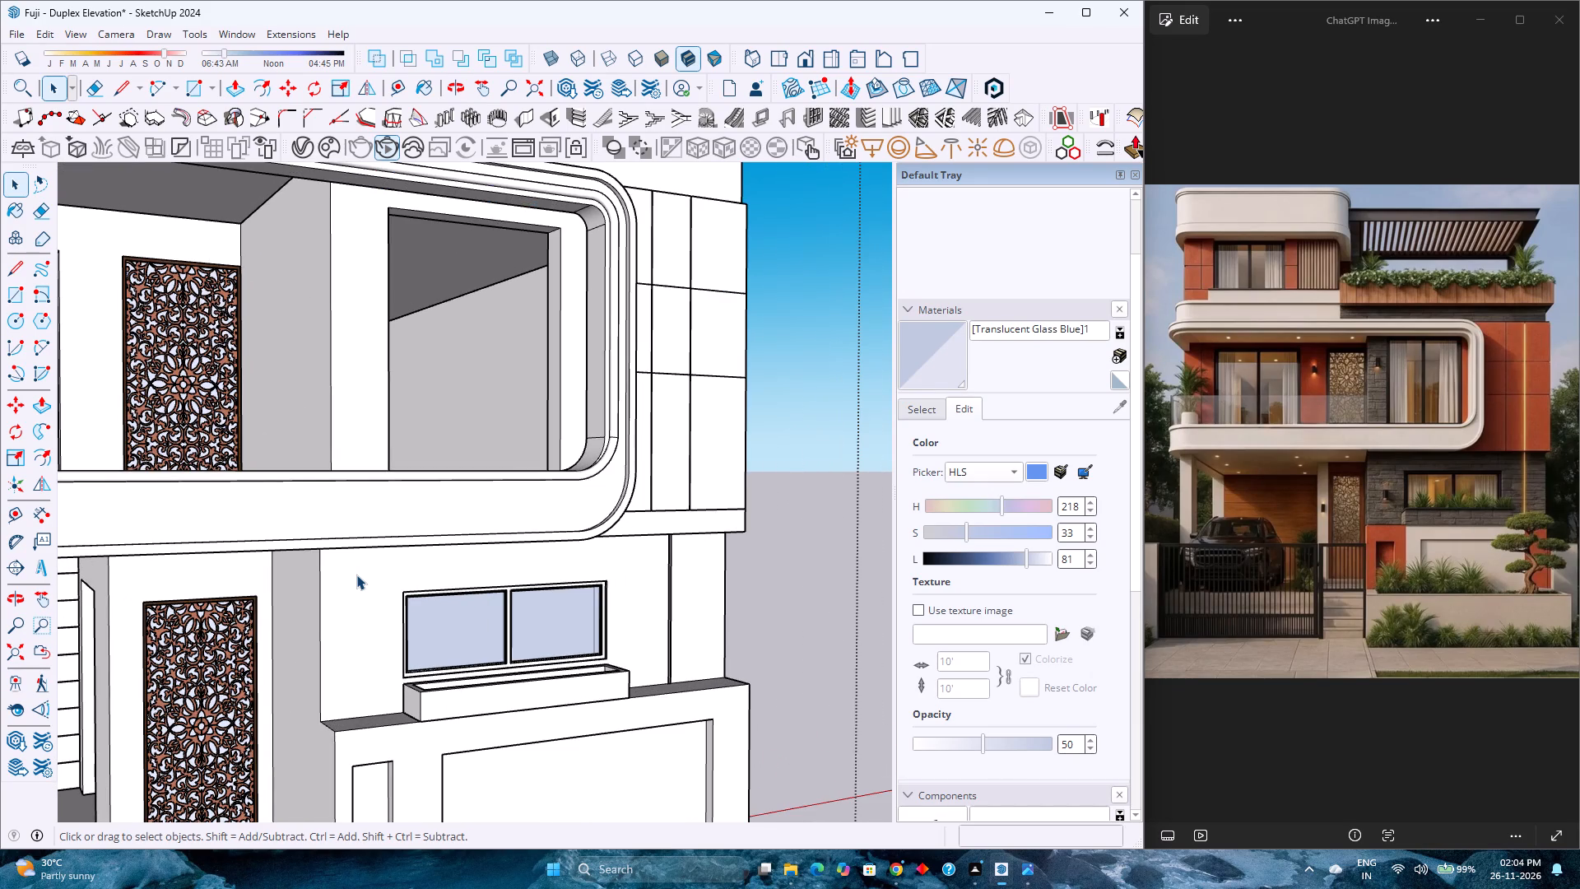
{"action": "scroll", "coordinate": [356, 575], "scroll_direction": "down", "scroll_amount": 2}
{"action": "scroll", "coordinate": [356, 575], "scroll_direction": "up", "scroll_amount": 3}
{"action": "scroll", "coordinate": [356, 575], "scroll_direction": "down", "scroll_amount": 3}
{"action": "scroll", "coordinate": [356, 575], "scroll_direction": "up", "scroll_amount": 3}
{"action": "scroll", "coordinate": [356, 575], "scroll_direction": "down", "scroll_amount": 4}
{"action": "scroll", "coordinate": [356, 575], "scroll_direction": "up", "scroll_amount": 4}
{"action": "scroll", "coordinate": [356, 575], "scroll_direction": "down", "scroll_amount": 5}
{"action": "scroll", "coordinate": [356, 575], "scroll_direction": "up", "scroll_amount": 3}
{"action": "scroll", "coordinate": [356, 575], "scroll_direction": "down", "scroll_amount": 1}
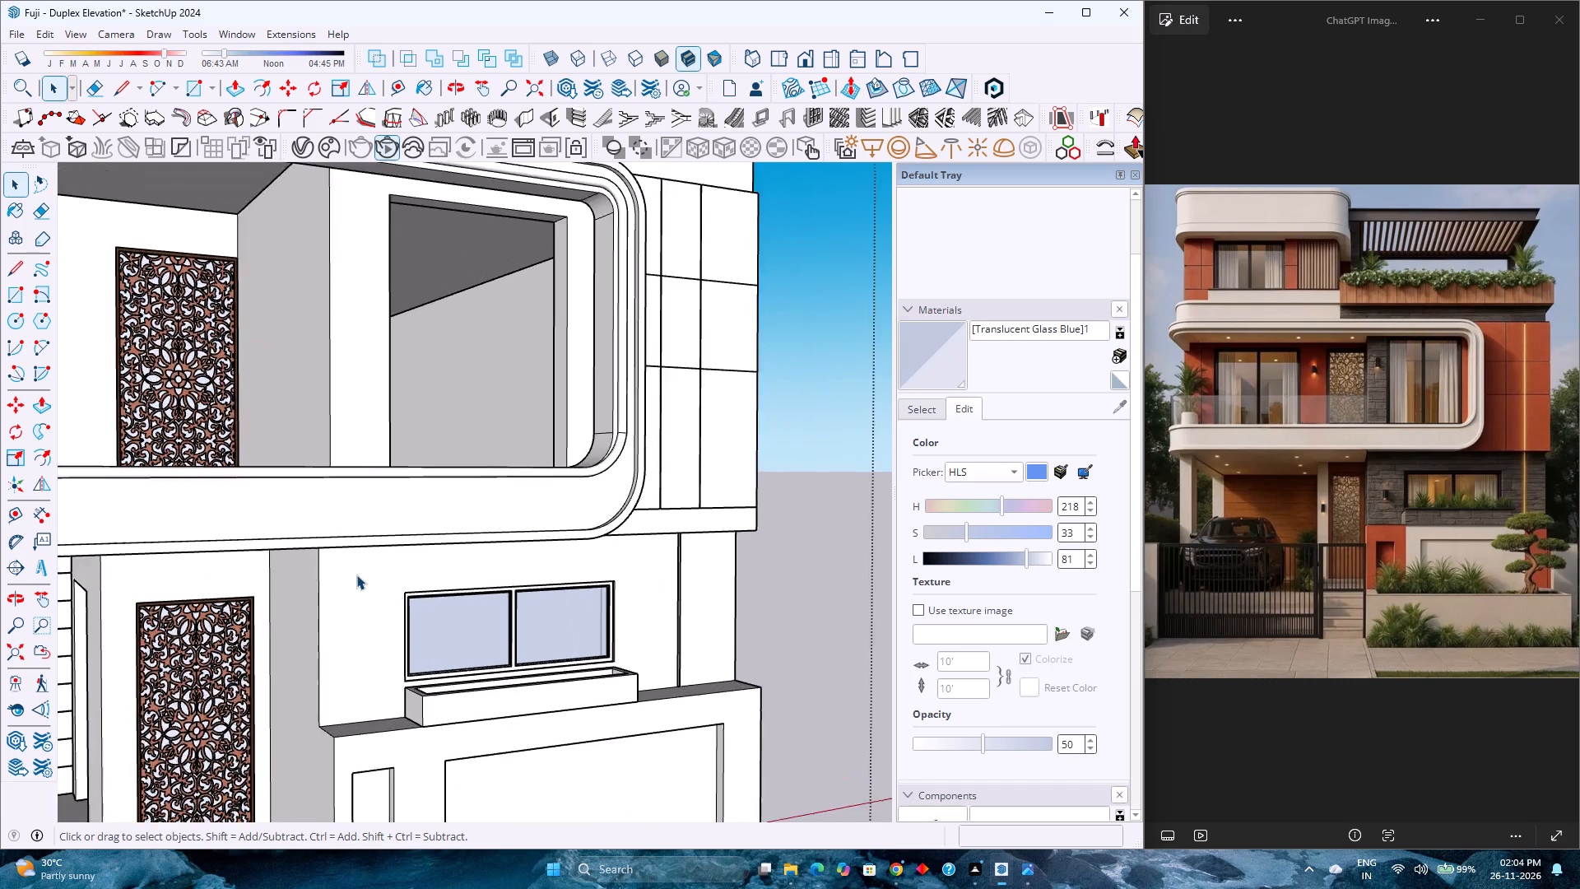
{"action": "scroll", "coordinate": [356, 575], "scroll_direction": "down", "scroll_amount": 1}
{"action": "scroll", "coordinate": [356, 575], "scroll_direction": "up", "scroll_amount": 3}
{"action": "scroll", "coordinate": [356, 575], "scroll_direction": "down", "scroll_amount": 1}
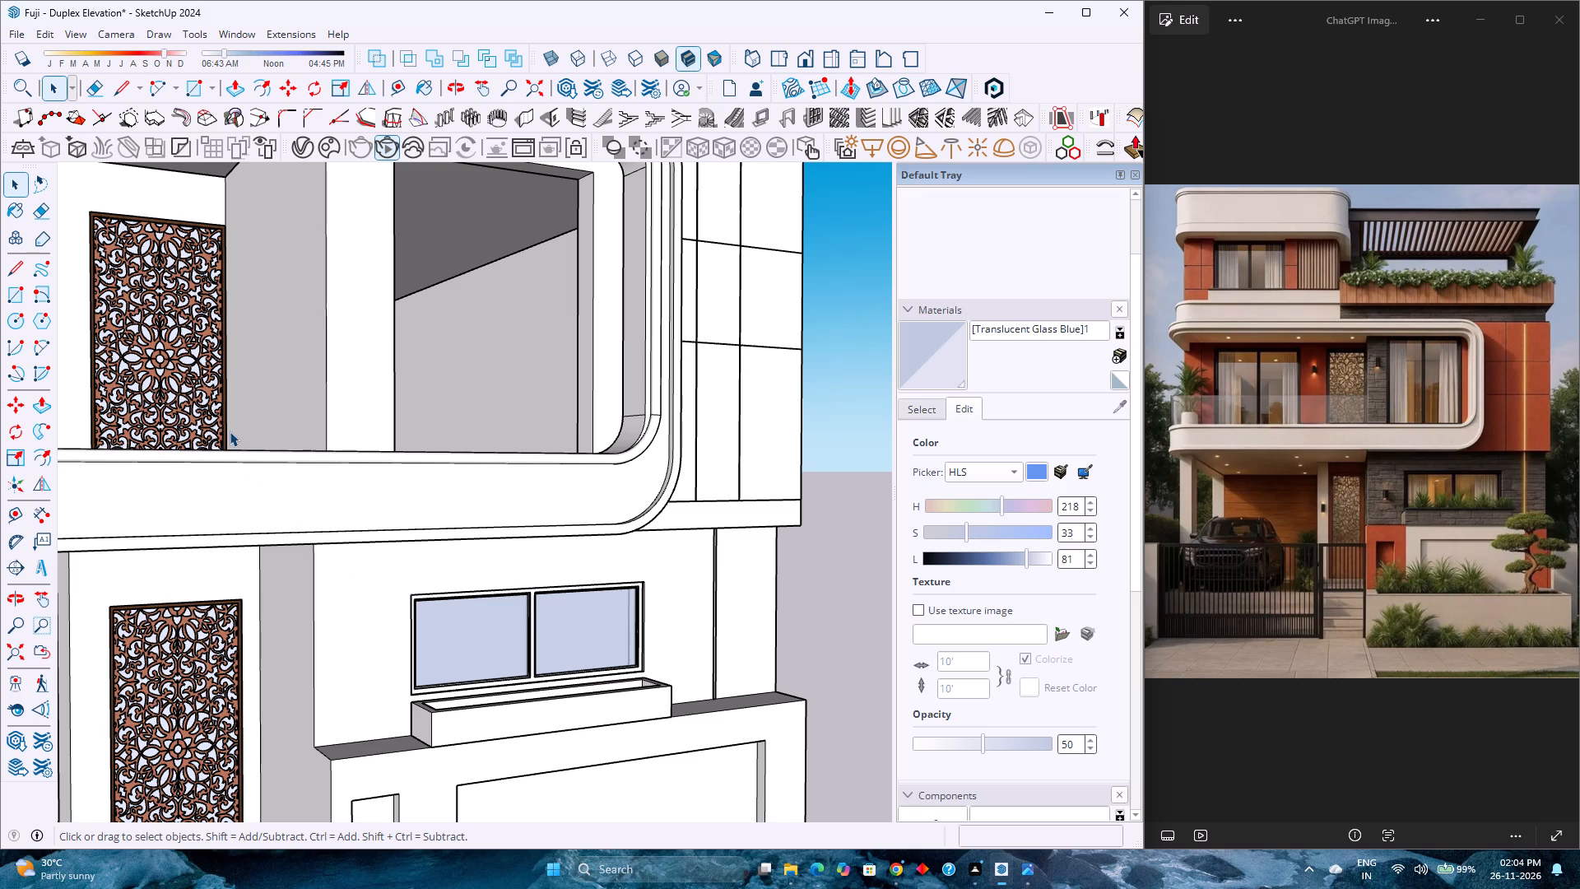
Examine the balcony recess, lattice entrance, steps and front planter wall together against the reference facade.
{"action": "scroll", "coordinate": [253, 443], "scroll_direction": "down", "scroll_amount": 2}
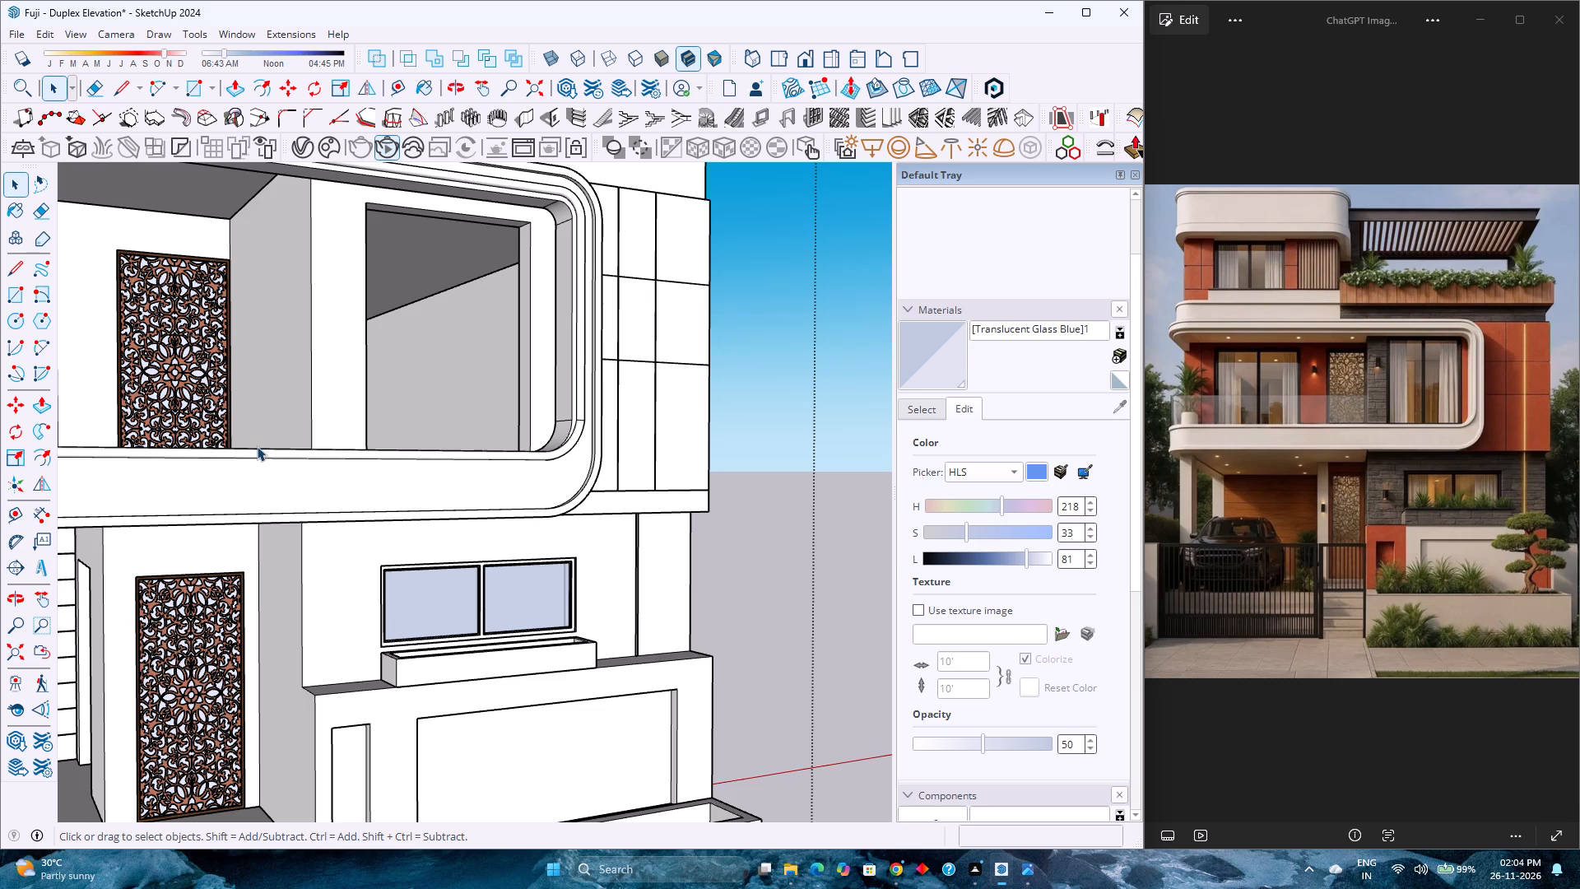
{"action": "scroll", "coordinate": [257, 447], "scroll_direction": "up", "scroll_amount": 3}
{"action": "scroll", "coordinate": [258, 449], "scroll_direction": "down", "scroll_amount": 3}
{"action": "scroll", "coordinate": [258, 449], "scroll_direction": "up", "scroll_amount": 3}
{"action": "scroll", "coordinate": [258, 449], "scroll_direction": "down", "scroll_amount": 1}
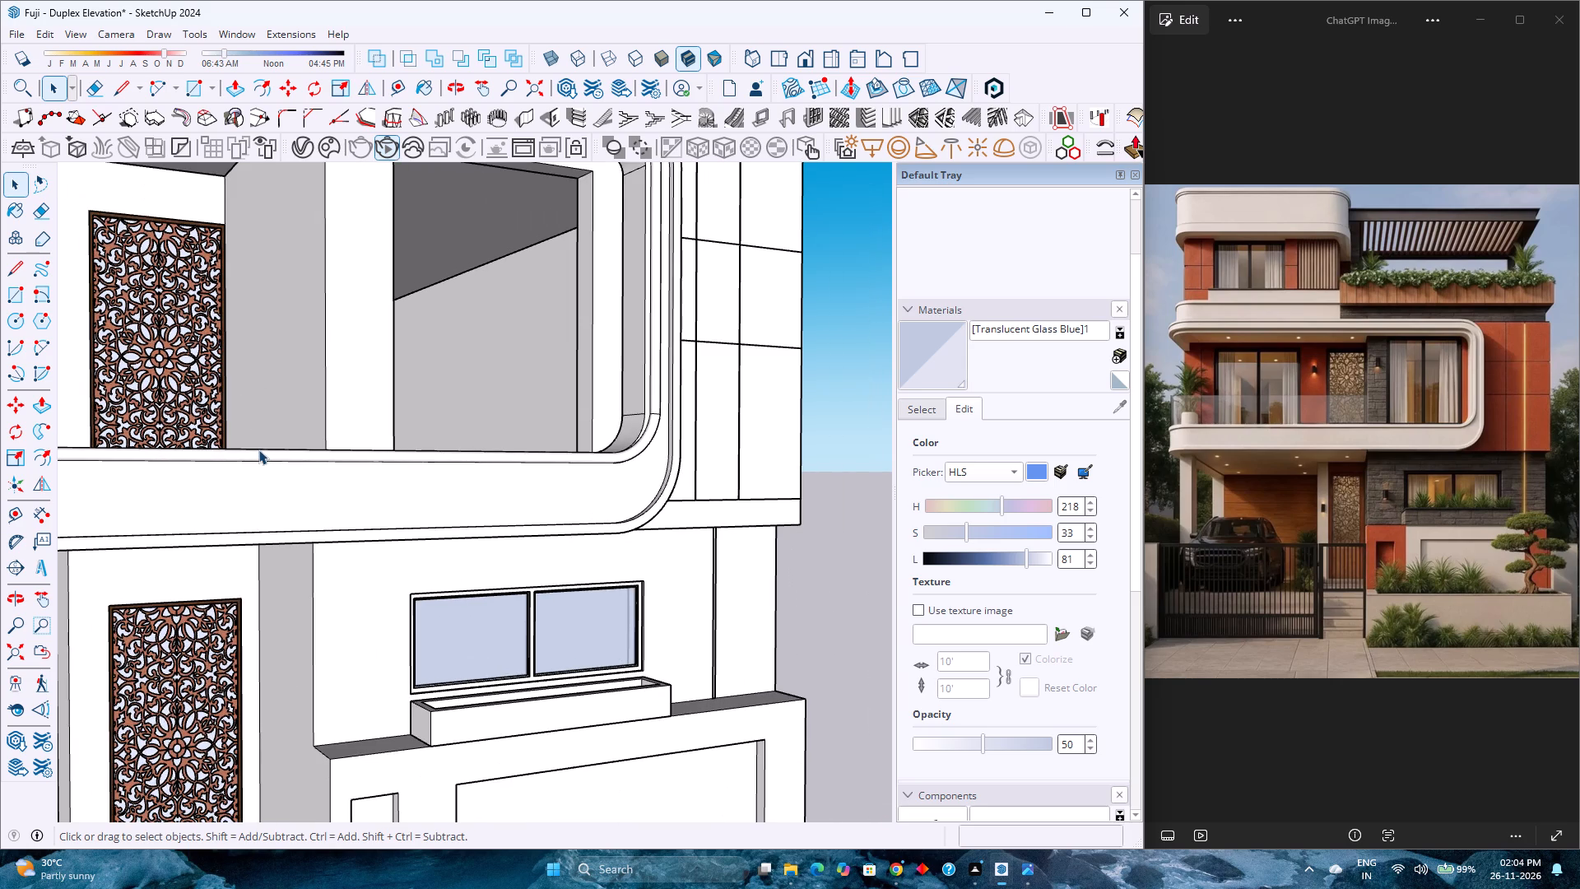
{"action": "scroll", "coordinate": [258, 451], "scroll_direction": "down", "scroll_amount": 1}
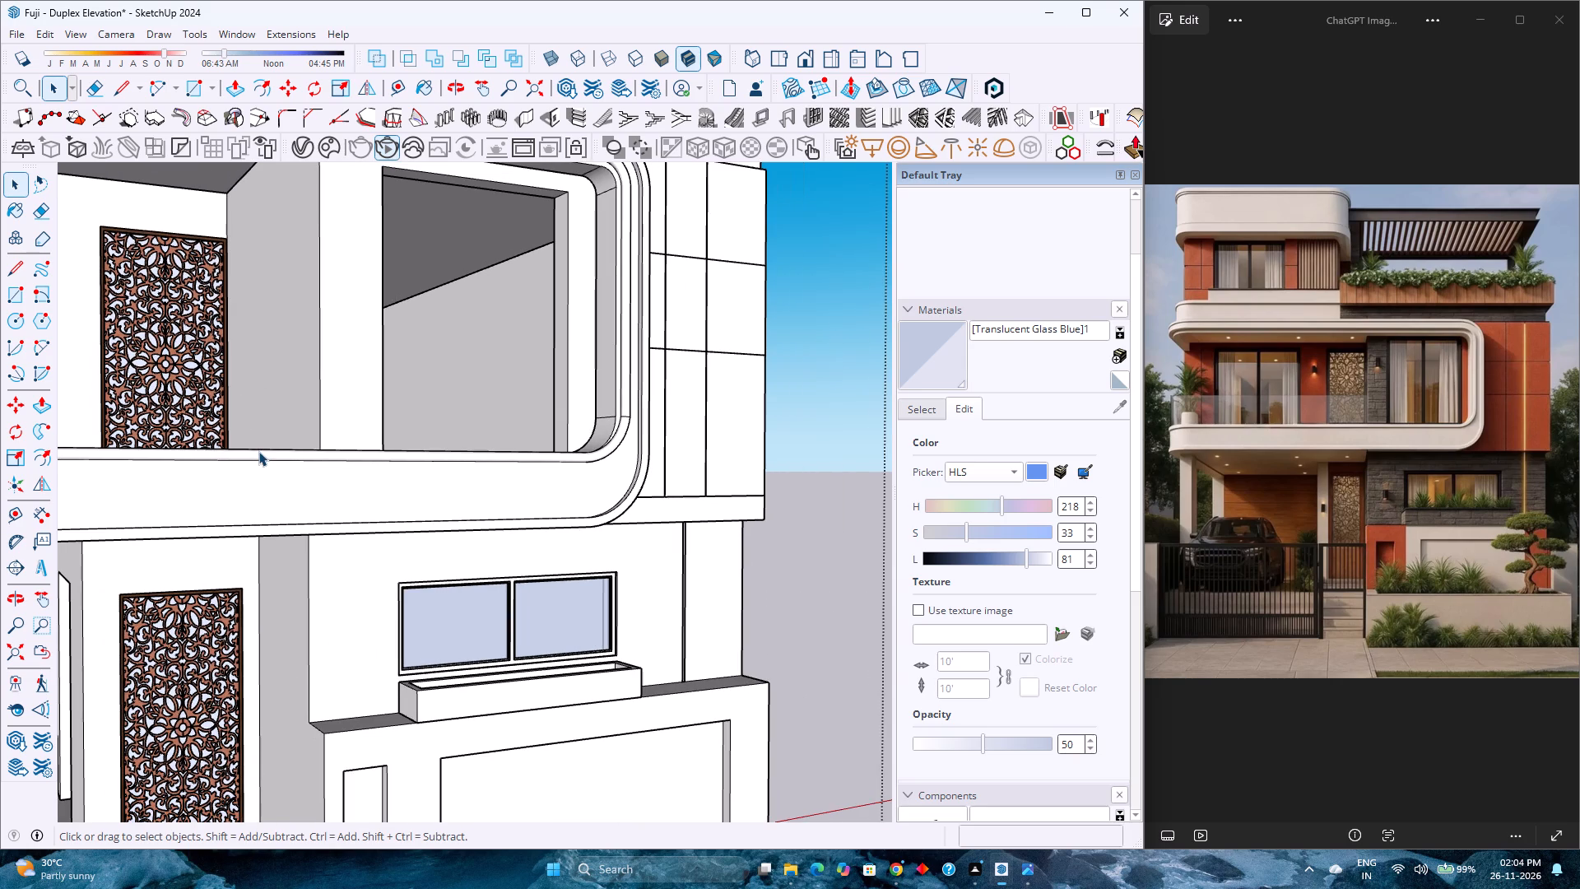
{"action": "scroll", "coordinate": [272, 449], "scroll_direction": "down", "scroll_amount": 3}
{"action": "scroll", "coordinate": [272, 449], "scroll_direction": "up", "scroll_amount": 3}
{"action": "scroll", "coordinate": [272, 449], "scroll_direction": "down", "scroll_amount": 4}
{"action": "scroll", "coordinate": [272, 449], "scroll_direction": "up", "scroll_amount": 2}
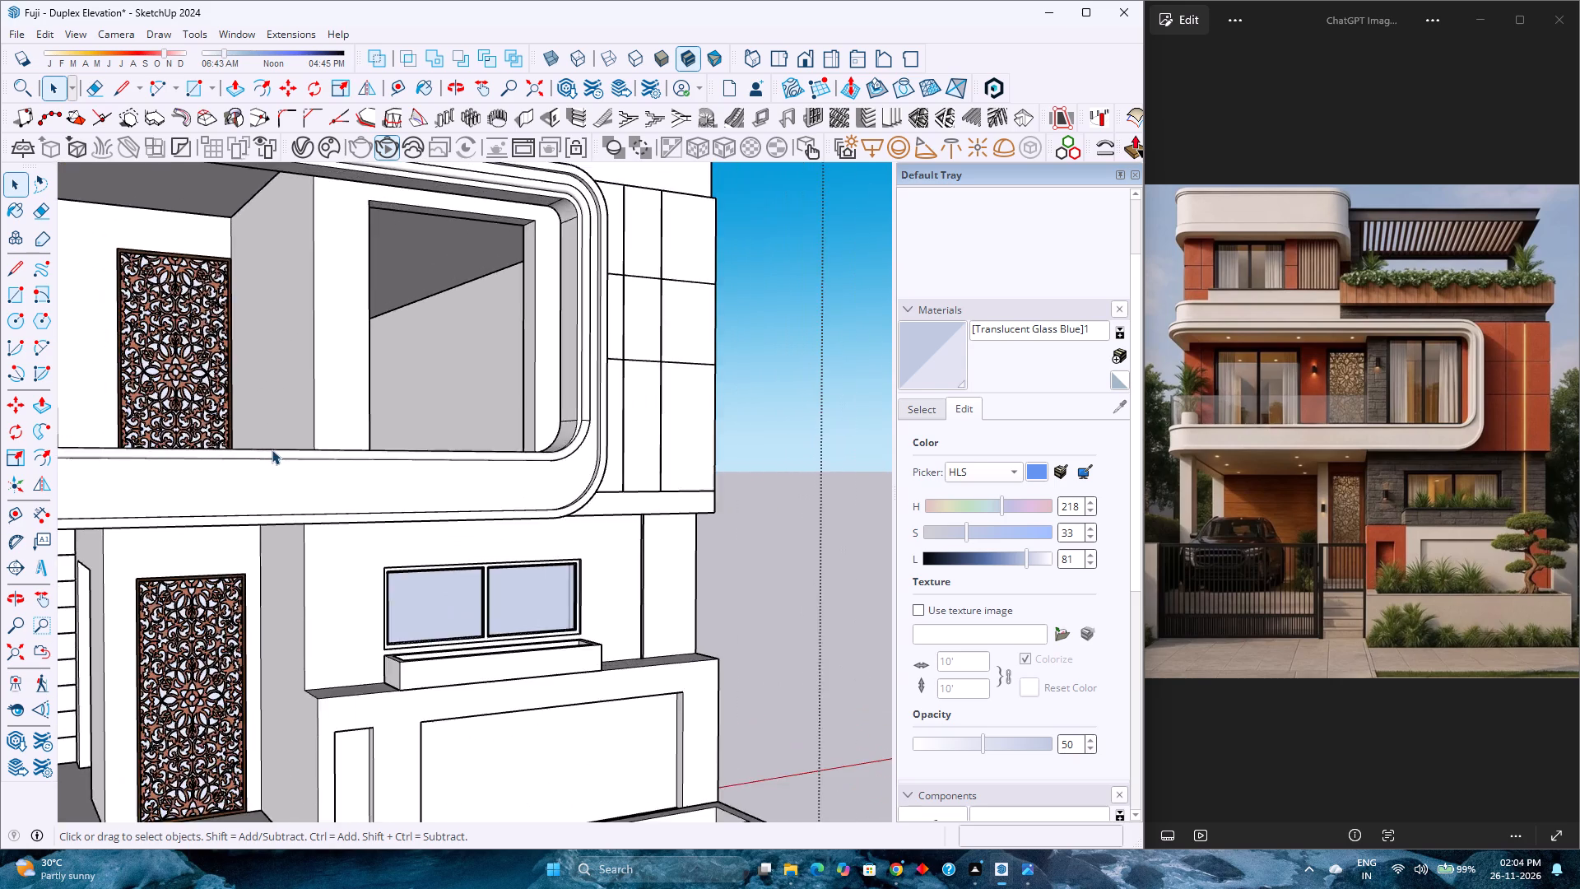
{"action": "scroll", "coordinate": [272, 449], "scroll_direction": "down", "scroll_amount": 6}
{"action": "scroll", "coordinate": [272, 449], "scroll_direction": "up", "scroll_amount": 1}
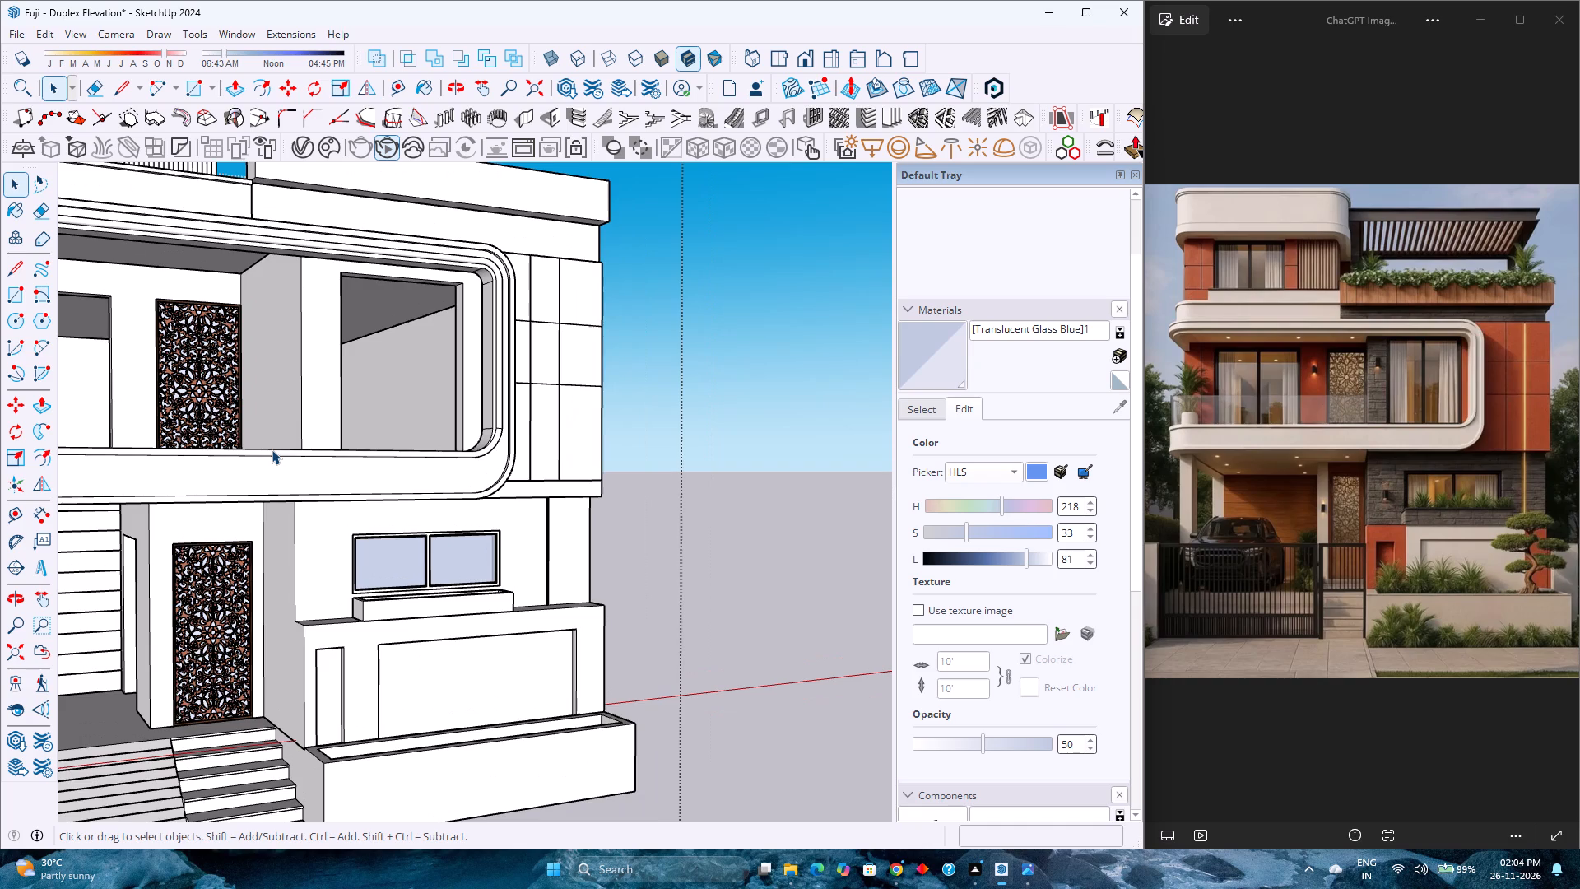
{"action": "scroll", "coordinate": [272, 449], "scroll_direction": "down", "scroll_amount": 2}
{"action": "scroll", "coordinate": [272, 449], "scroll_direction": "up", "scroll_amount": 3}
{"action": "scroll", "coordinate": [272, 449], "scroll_direction": "down", "scroll_amount": 2}
{"action": "scroll", "coordinate": [272, 451], "scroll_direction": "up", "scroll_amount": 3}
{"action": "scroll", "coordinate": [272, 451], "scroll_direction": "down", "scroll_amount": 3}
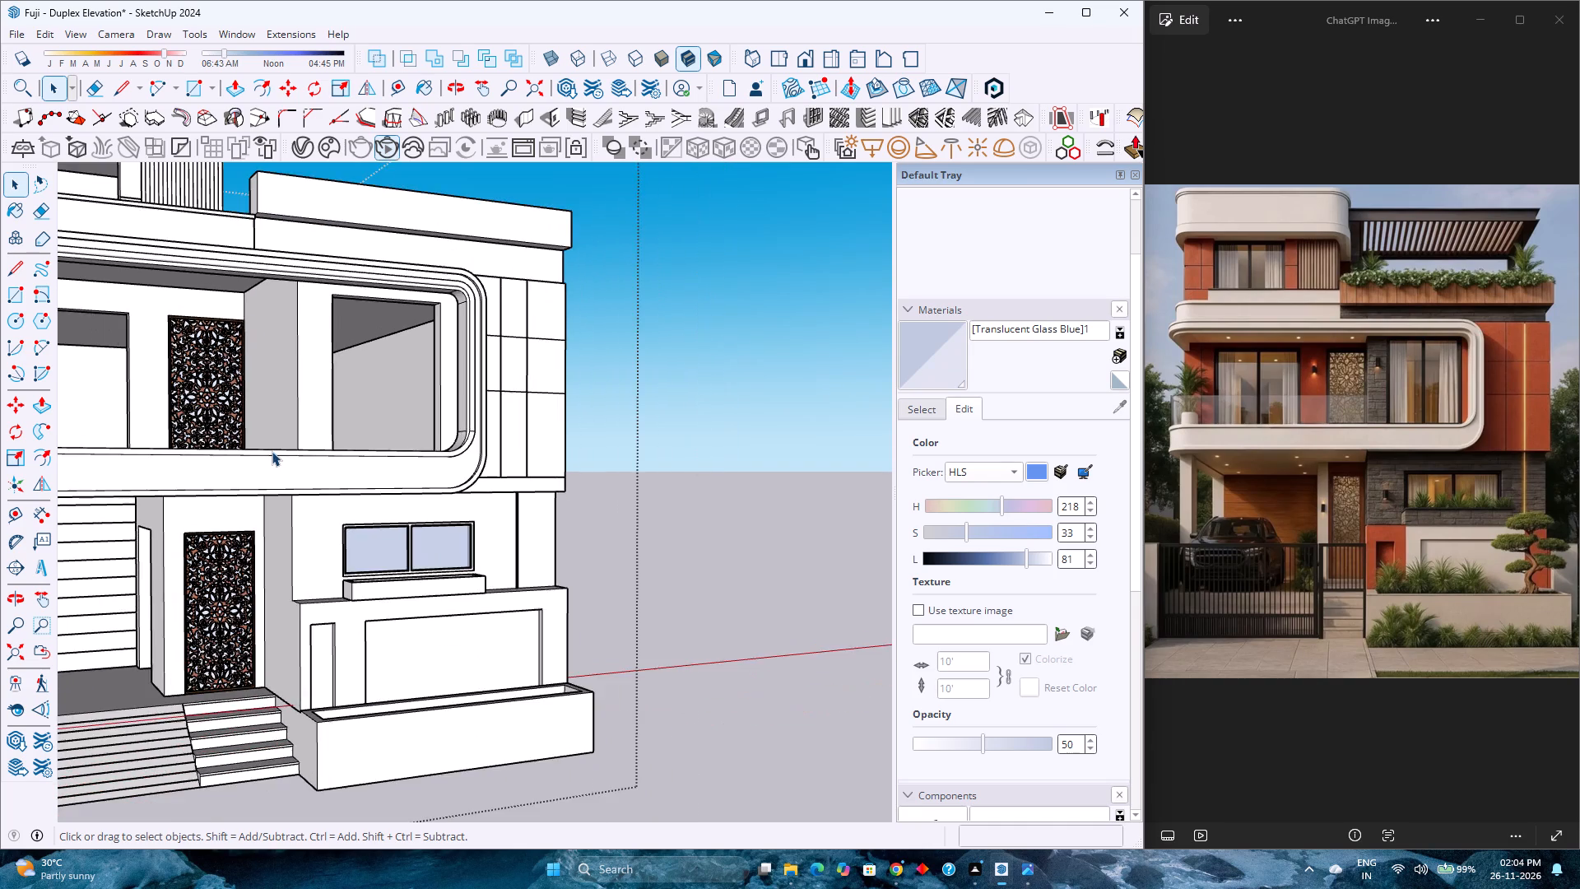
{"action": "scroll", "coordinate": [272, 451], "scroll_direction": "up", "scroll_amount": 2}
{"action": "scroll", "coordinate": [272, 451], "scroll_direction": "down", "scroll_amount": 4}
{"action": "scroll", "coordinate": [272, 451], "scroll_direction": "up", "scroll_amount": 4}
{"action": "scroll", "coordinate": [272, 451], "scroll_direction": "down", "scroll_amount": 12}
{"action": "scroll", "coordinate": [300, 441], "scroll_direction": "up", "scroll_amount": 2}
{"action": "scroll", "coordinate": [299, 443], "scroll_direction": "down", "scroll_amount": 1}
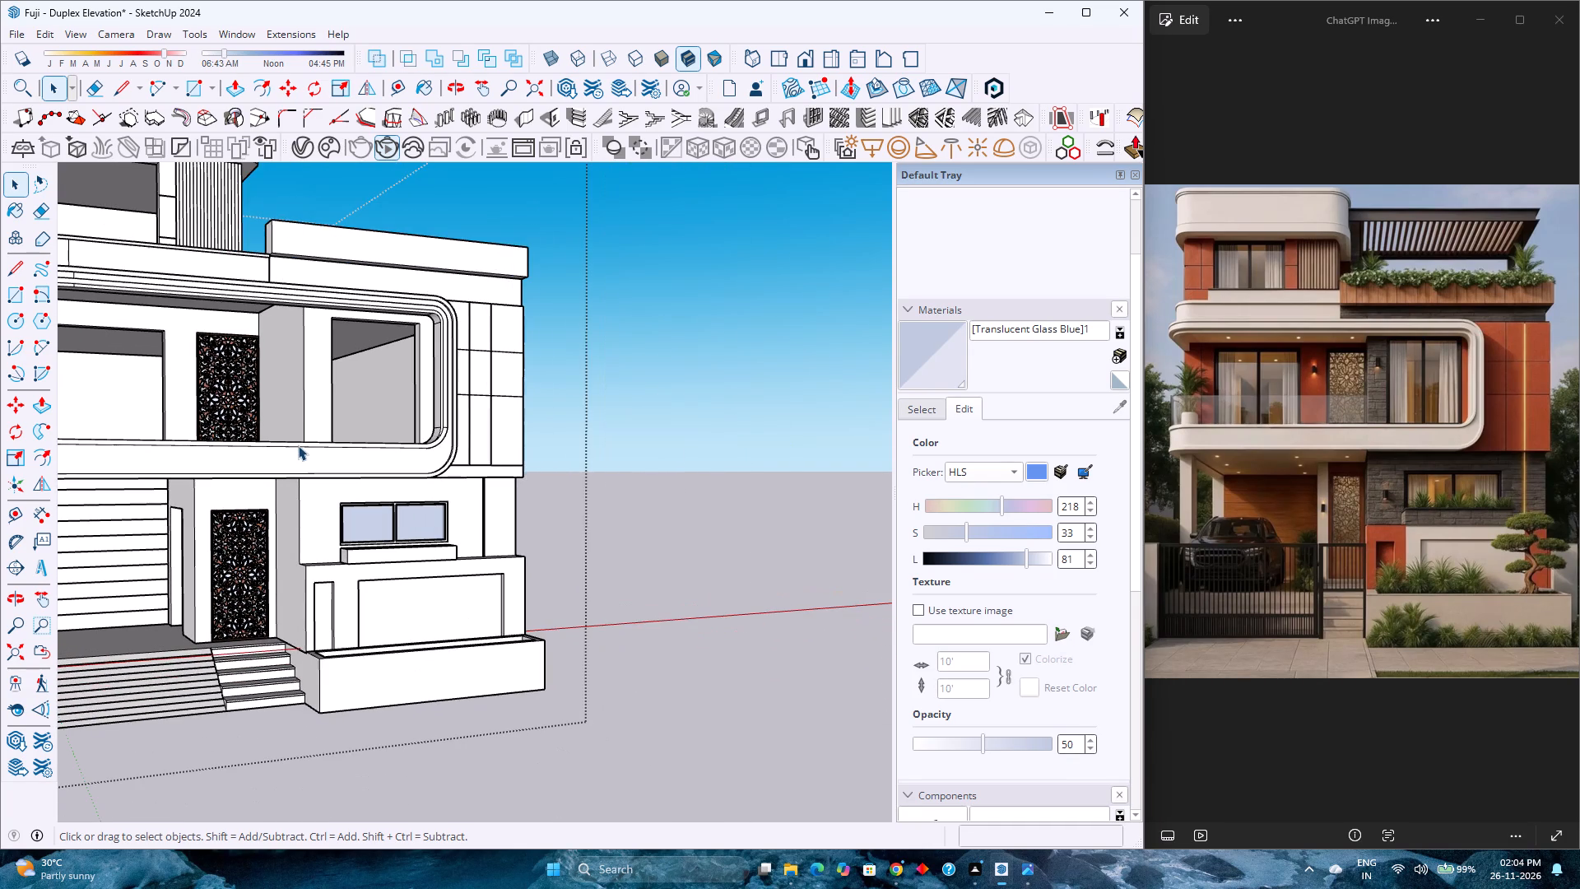
{"action": "scroll", "coordinate": [298, 445], "scroll_direction": "up", "scroll_amount": 3}
{"action": "scroll", "coordinate": [298, 445], "scroll_direction": "down", "scroll_amount": 6}
{"action": "scroll", "coordinate": [298, 446], "scroll_direction": "up", "scroll_amount": 3}
{"action": "scroll", "coordinate": [298, 446], "scroll_direction": "down", "scroll_amount": 2}
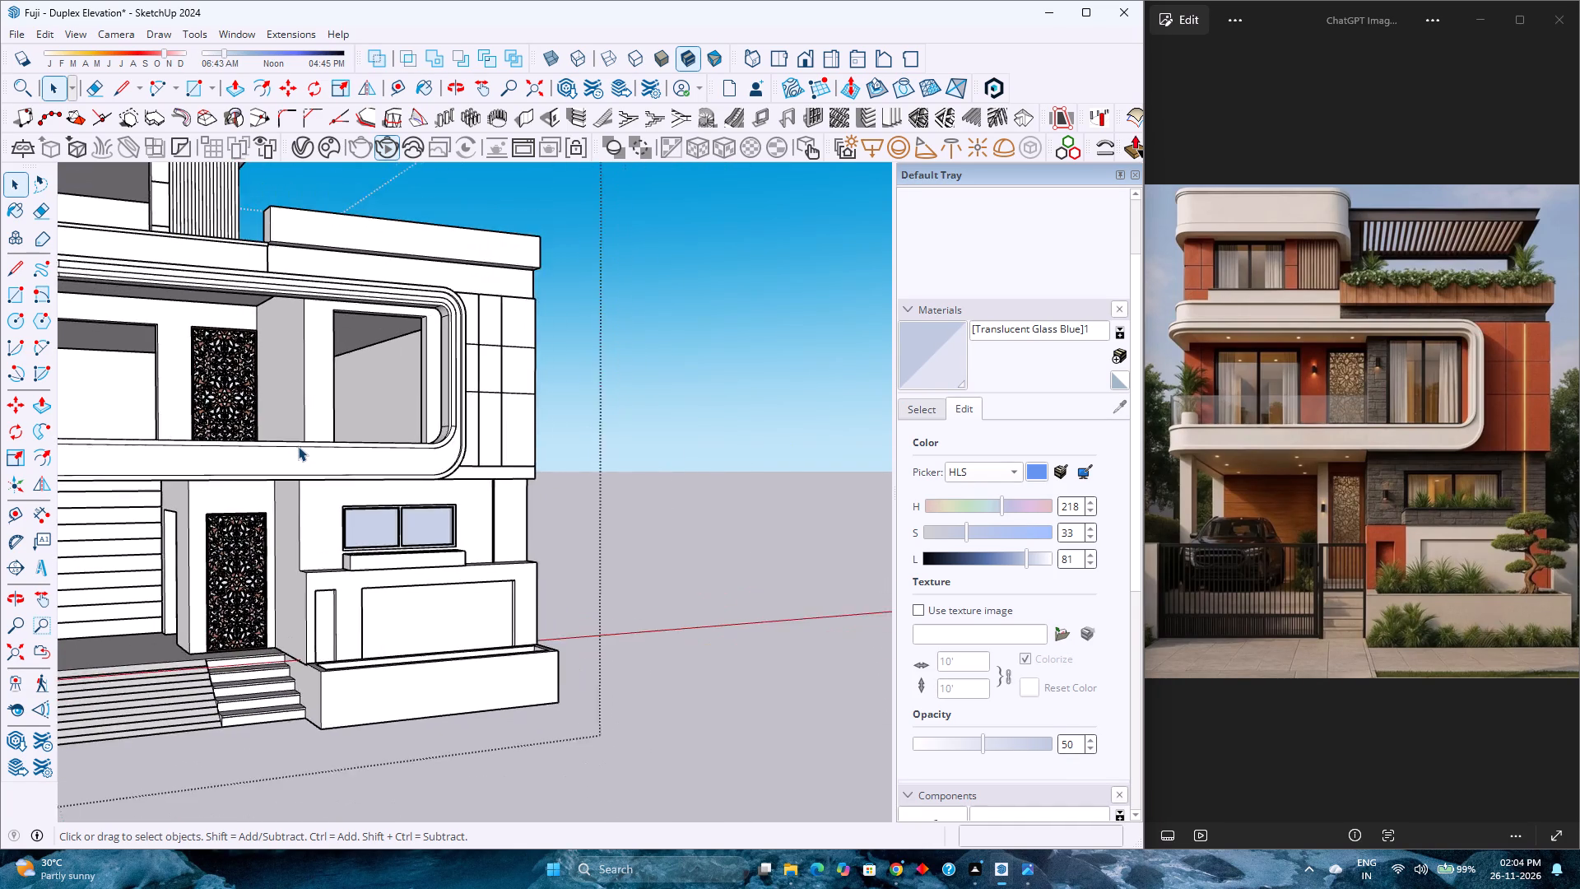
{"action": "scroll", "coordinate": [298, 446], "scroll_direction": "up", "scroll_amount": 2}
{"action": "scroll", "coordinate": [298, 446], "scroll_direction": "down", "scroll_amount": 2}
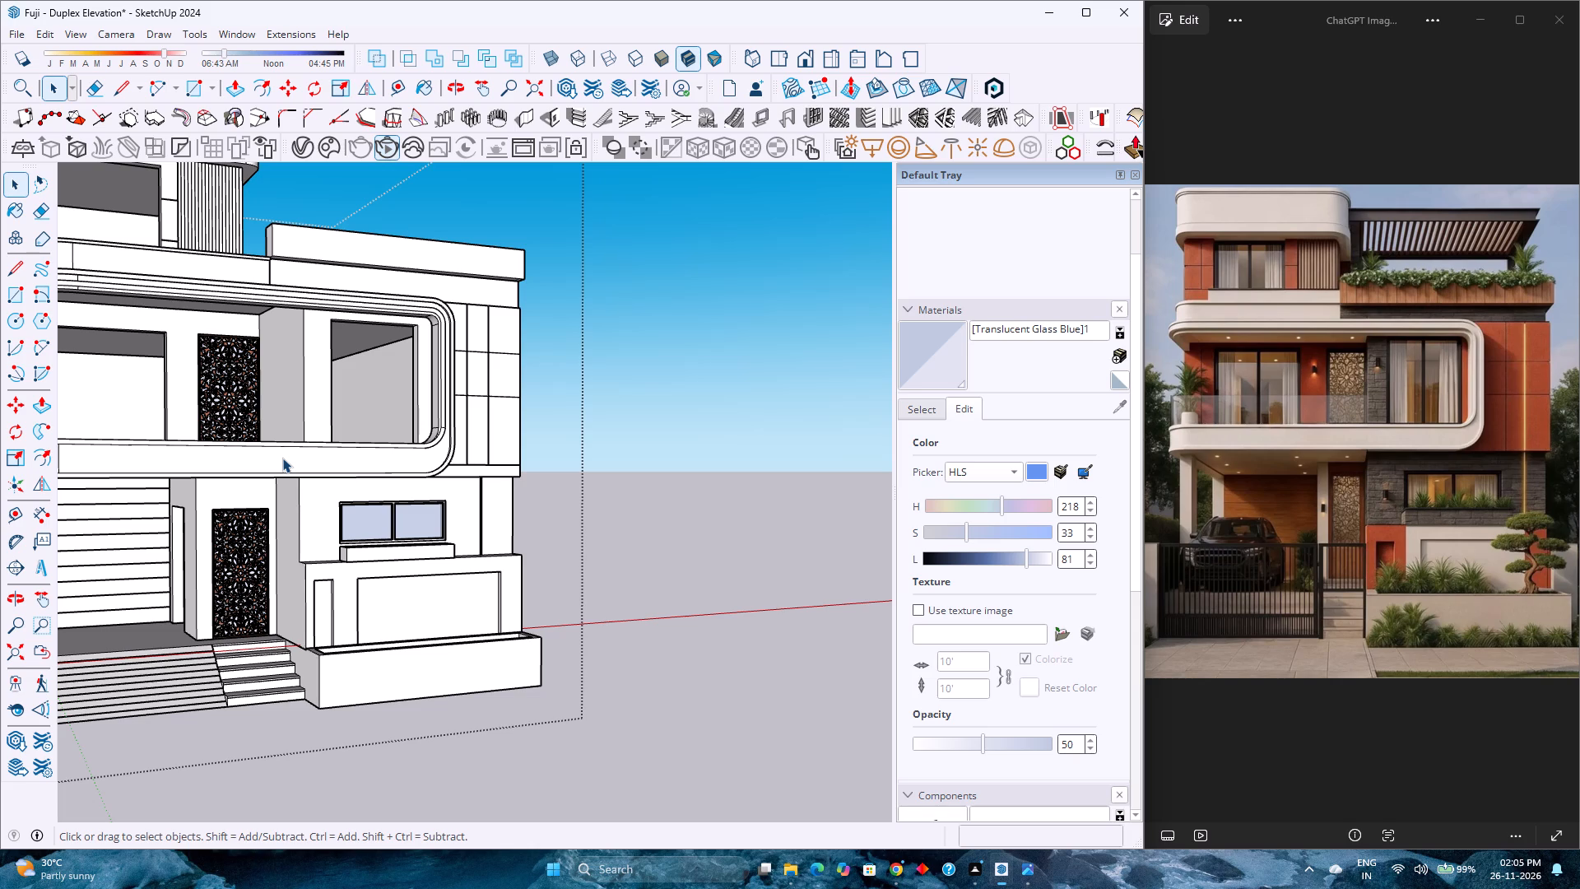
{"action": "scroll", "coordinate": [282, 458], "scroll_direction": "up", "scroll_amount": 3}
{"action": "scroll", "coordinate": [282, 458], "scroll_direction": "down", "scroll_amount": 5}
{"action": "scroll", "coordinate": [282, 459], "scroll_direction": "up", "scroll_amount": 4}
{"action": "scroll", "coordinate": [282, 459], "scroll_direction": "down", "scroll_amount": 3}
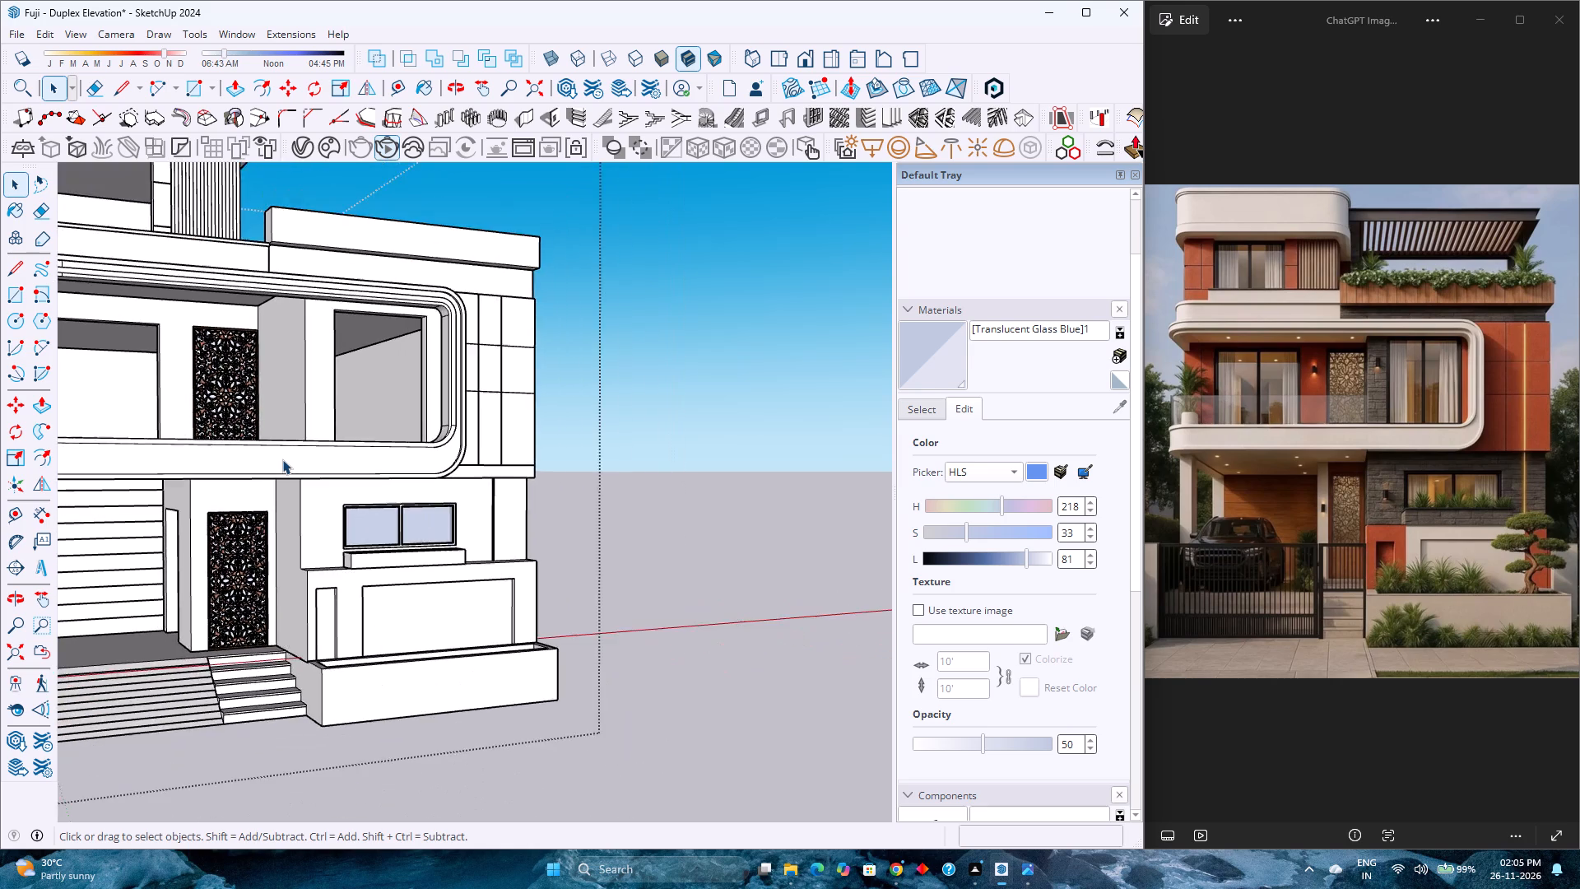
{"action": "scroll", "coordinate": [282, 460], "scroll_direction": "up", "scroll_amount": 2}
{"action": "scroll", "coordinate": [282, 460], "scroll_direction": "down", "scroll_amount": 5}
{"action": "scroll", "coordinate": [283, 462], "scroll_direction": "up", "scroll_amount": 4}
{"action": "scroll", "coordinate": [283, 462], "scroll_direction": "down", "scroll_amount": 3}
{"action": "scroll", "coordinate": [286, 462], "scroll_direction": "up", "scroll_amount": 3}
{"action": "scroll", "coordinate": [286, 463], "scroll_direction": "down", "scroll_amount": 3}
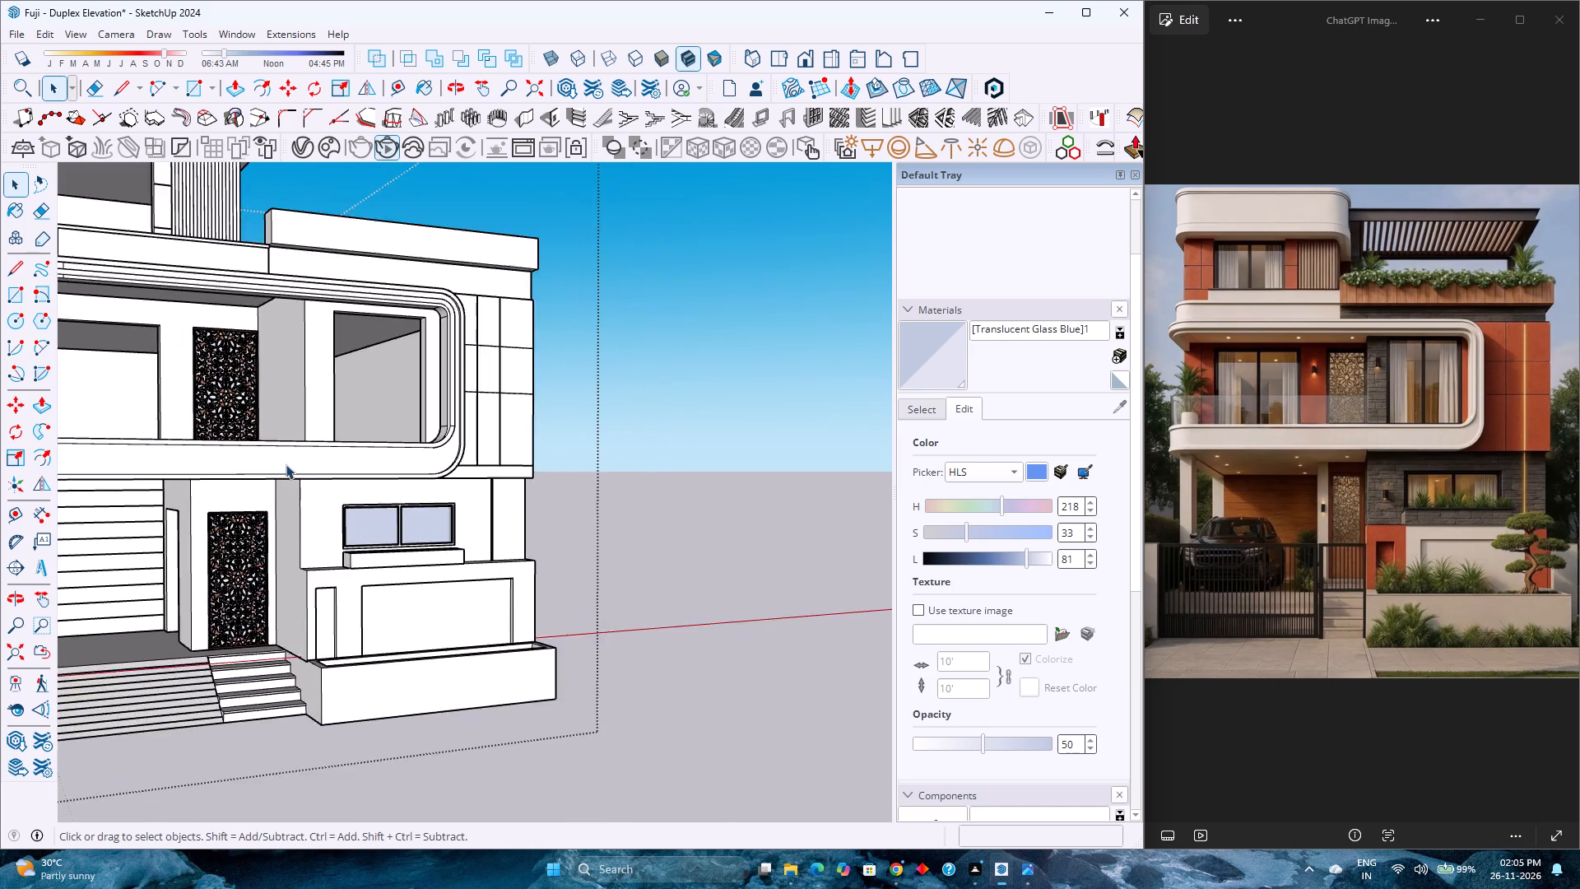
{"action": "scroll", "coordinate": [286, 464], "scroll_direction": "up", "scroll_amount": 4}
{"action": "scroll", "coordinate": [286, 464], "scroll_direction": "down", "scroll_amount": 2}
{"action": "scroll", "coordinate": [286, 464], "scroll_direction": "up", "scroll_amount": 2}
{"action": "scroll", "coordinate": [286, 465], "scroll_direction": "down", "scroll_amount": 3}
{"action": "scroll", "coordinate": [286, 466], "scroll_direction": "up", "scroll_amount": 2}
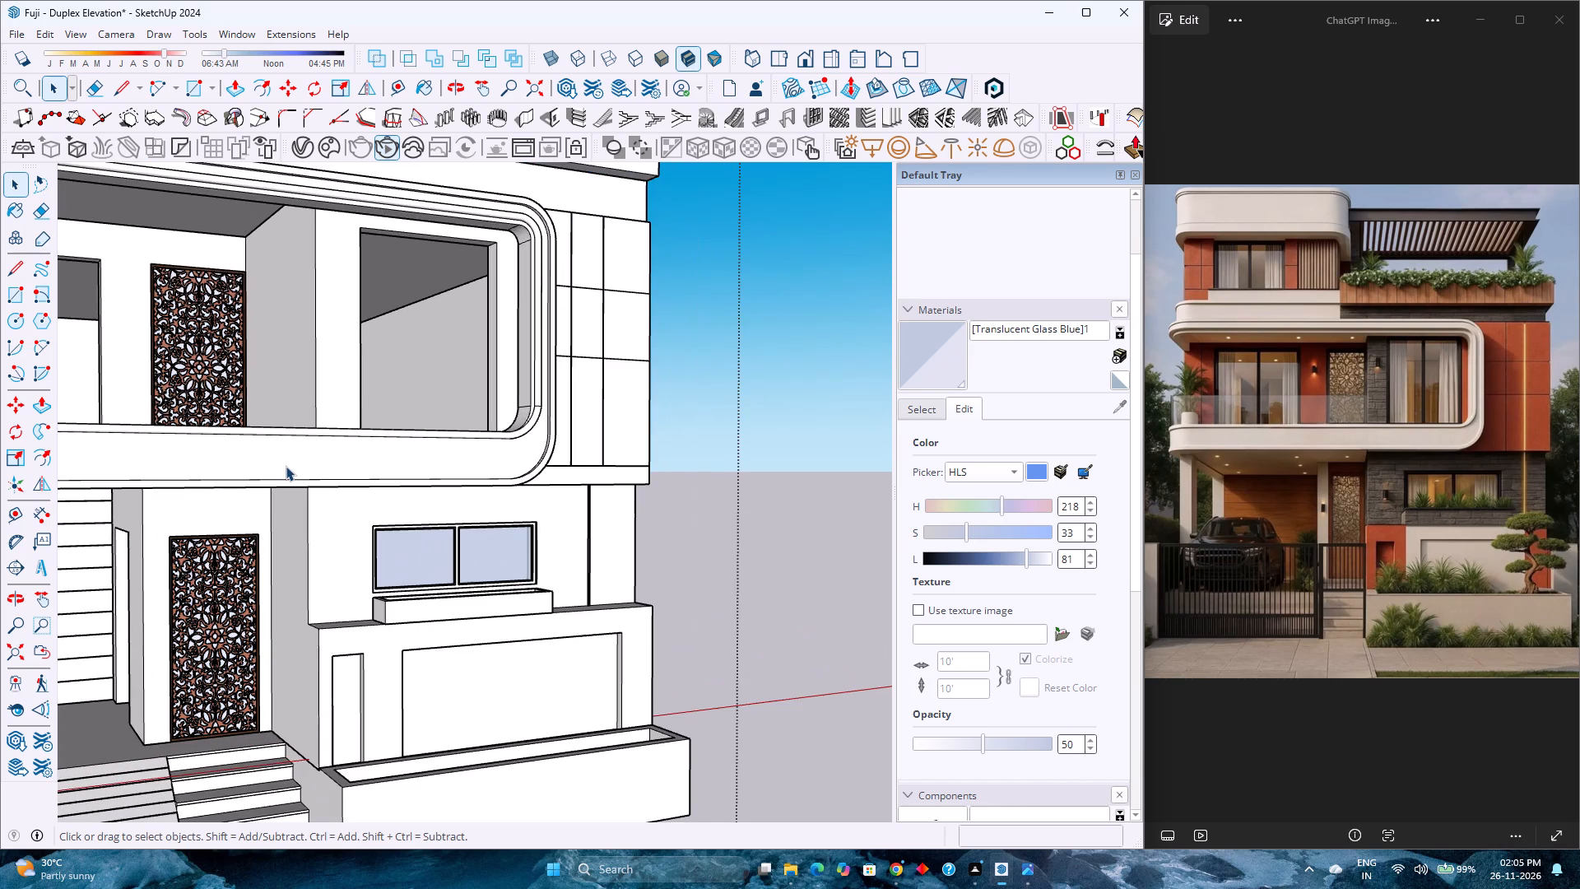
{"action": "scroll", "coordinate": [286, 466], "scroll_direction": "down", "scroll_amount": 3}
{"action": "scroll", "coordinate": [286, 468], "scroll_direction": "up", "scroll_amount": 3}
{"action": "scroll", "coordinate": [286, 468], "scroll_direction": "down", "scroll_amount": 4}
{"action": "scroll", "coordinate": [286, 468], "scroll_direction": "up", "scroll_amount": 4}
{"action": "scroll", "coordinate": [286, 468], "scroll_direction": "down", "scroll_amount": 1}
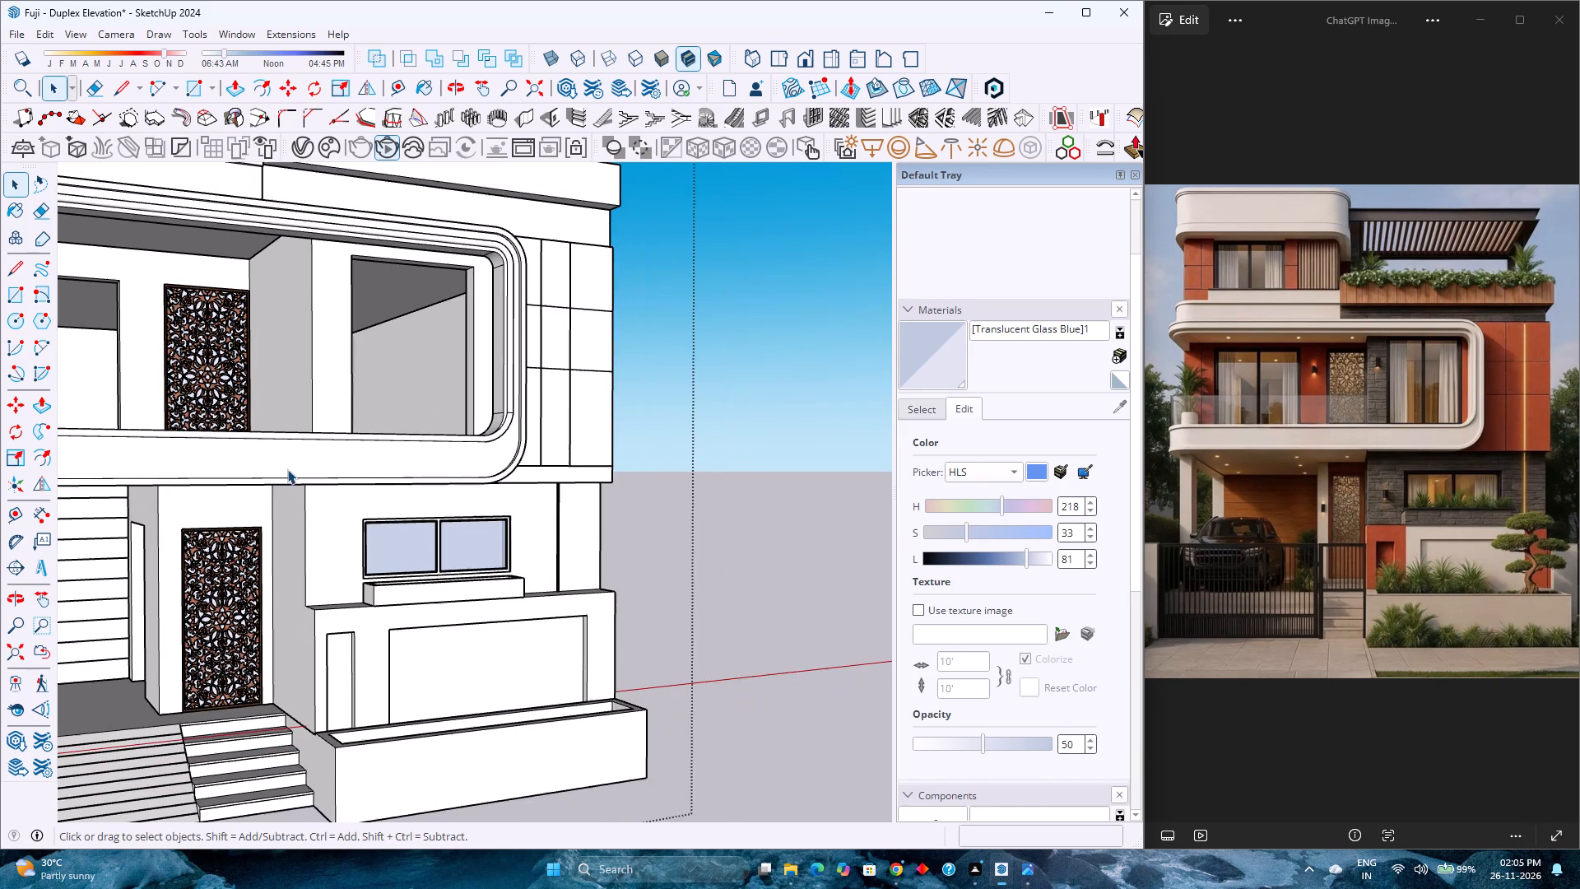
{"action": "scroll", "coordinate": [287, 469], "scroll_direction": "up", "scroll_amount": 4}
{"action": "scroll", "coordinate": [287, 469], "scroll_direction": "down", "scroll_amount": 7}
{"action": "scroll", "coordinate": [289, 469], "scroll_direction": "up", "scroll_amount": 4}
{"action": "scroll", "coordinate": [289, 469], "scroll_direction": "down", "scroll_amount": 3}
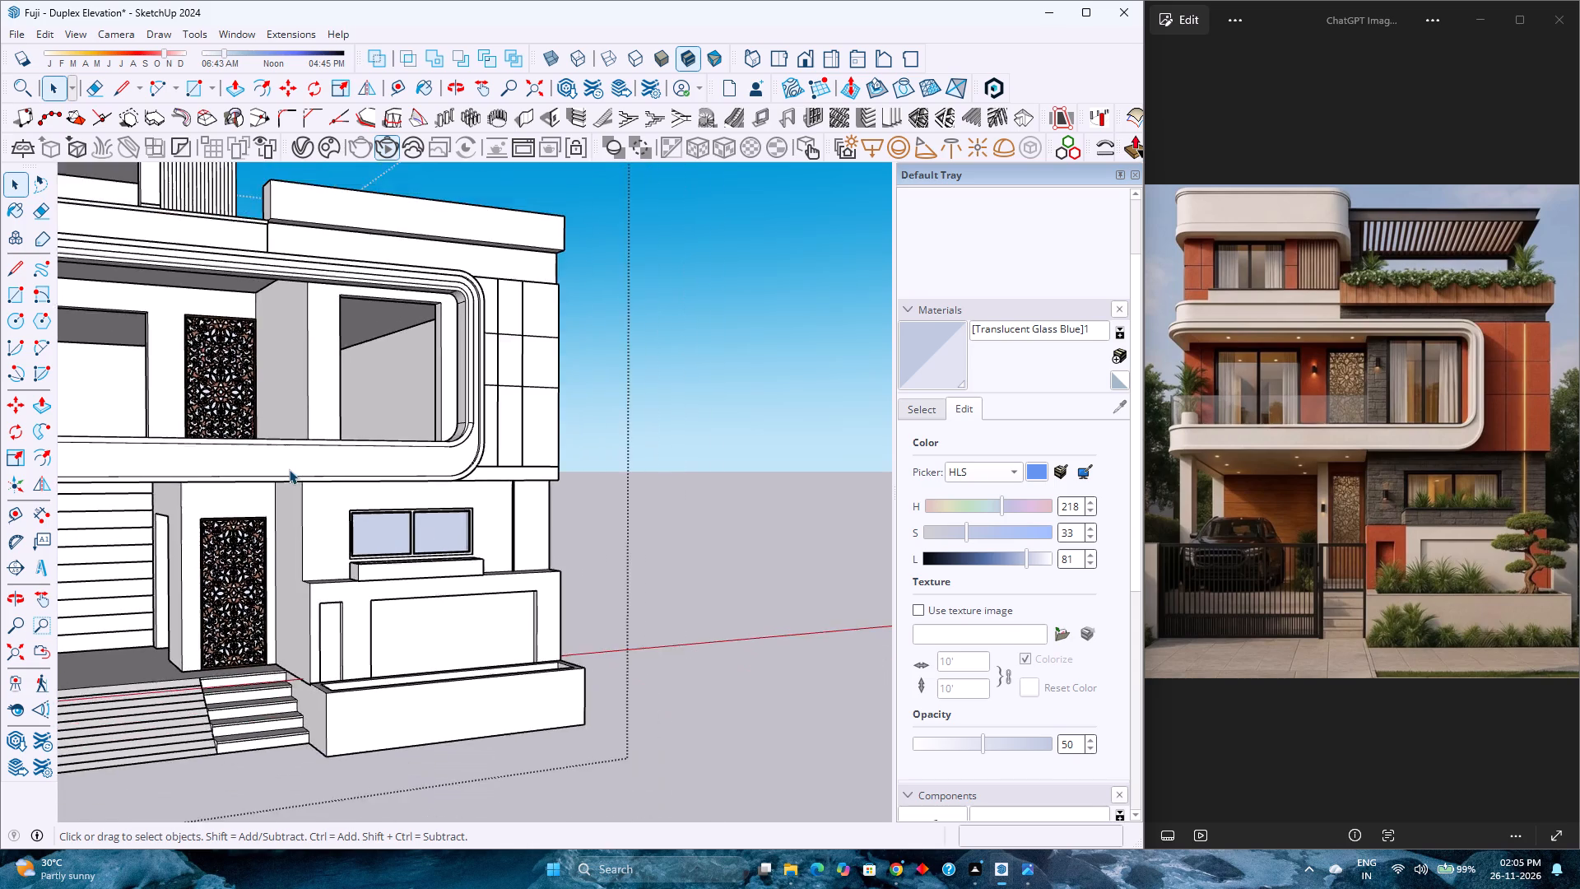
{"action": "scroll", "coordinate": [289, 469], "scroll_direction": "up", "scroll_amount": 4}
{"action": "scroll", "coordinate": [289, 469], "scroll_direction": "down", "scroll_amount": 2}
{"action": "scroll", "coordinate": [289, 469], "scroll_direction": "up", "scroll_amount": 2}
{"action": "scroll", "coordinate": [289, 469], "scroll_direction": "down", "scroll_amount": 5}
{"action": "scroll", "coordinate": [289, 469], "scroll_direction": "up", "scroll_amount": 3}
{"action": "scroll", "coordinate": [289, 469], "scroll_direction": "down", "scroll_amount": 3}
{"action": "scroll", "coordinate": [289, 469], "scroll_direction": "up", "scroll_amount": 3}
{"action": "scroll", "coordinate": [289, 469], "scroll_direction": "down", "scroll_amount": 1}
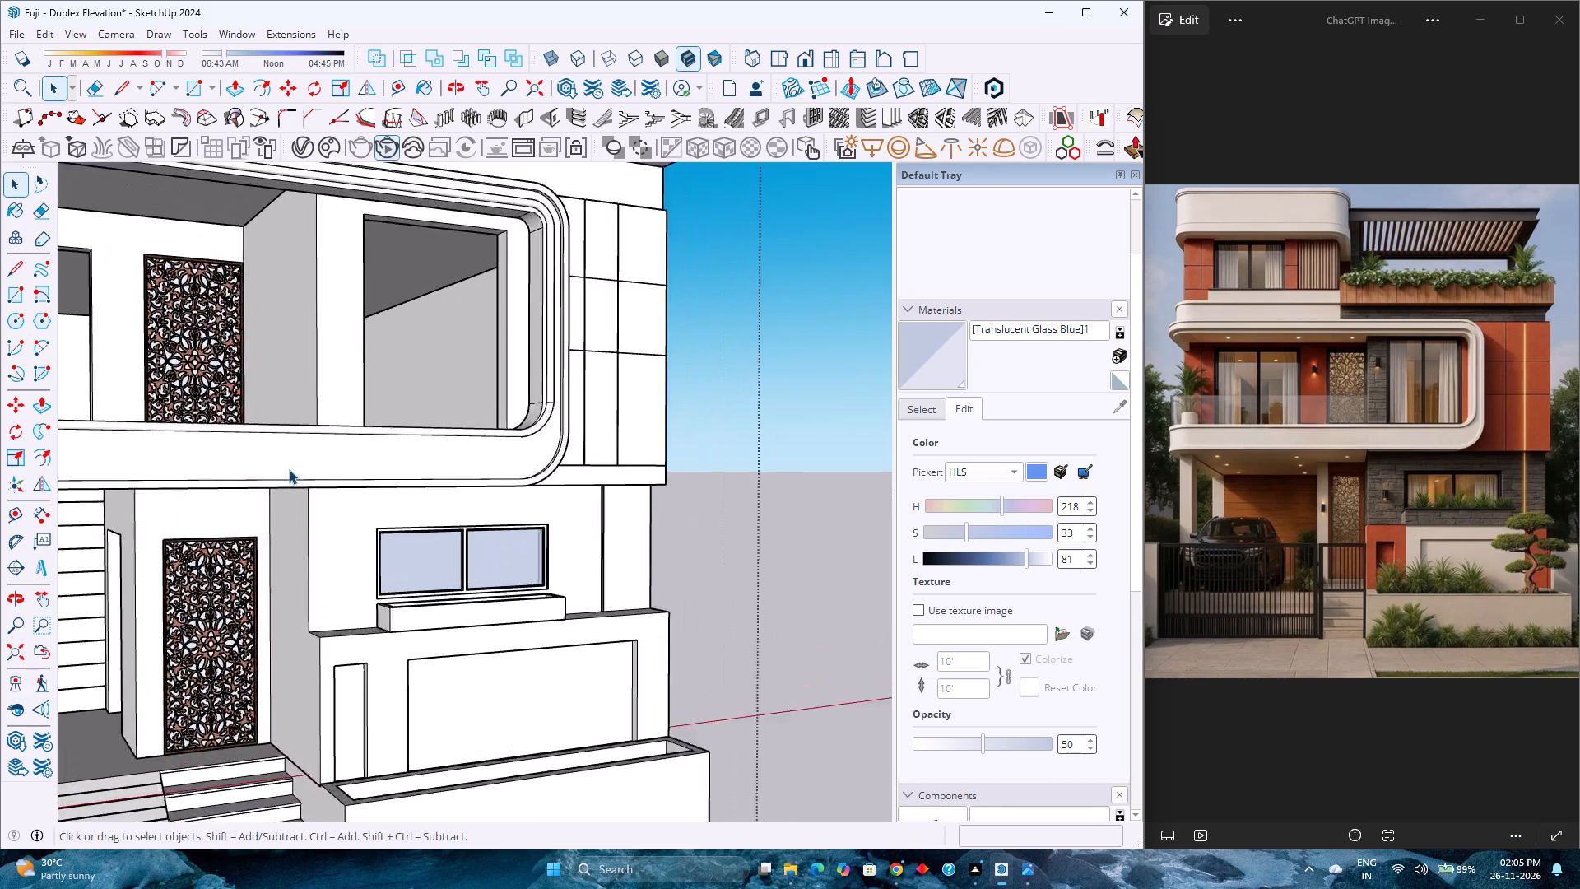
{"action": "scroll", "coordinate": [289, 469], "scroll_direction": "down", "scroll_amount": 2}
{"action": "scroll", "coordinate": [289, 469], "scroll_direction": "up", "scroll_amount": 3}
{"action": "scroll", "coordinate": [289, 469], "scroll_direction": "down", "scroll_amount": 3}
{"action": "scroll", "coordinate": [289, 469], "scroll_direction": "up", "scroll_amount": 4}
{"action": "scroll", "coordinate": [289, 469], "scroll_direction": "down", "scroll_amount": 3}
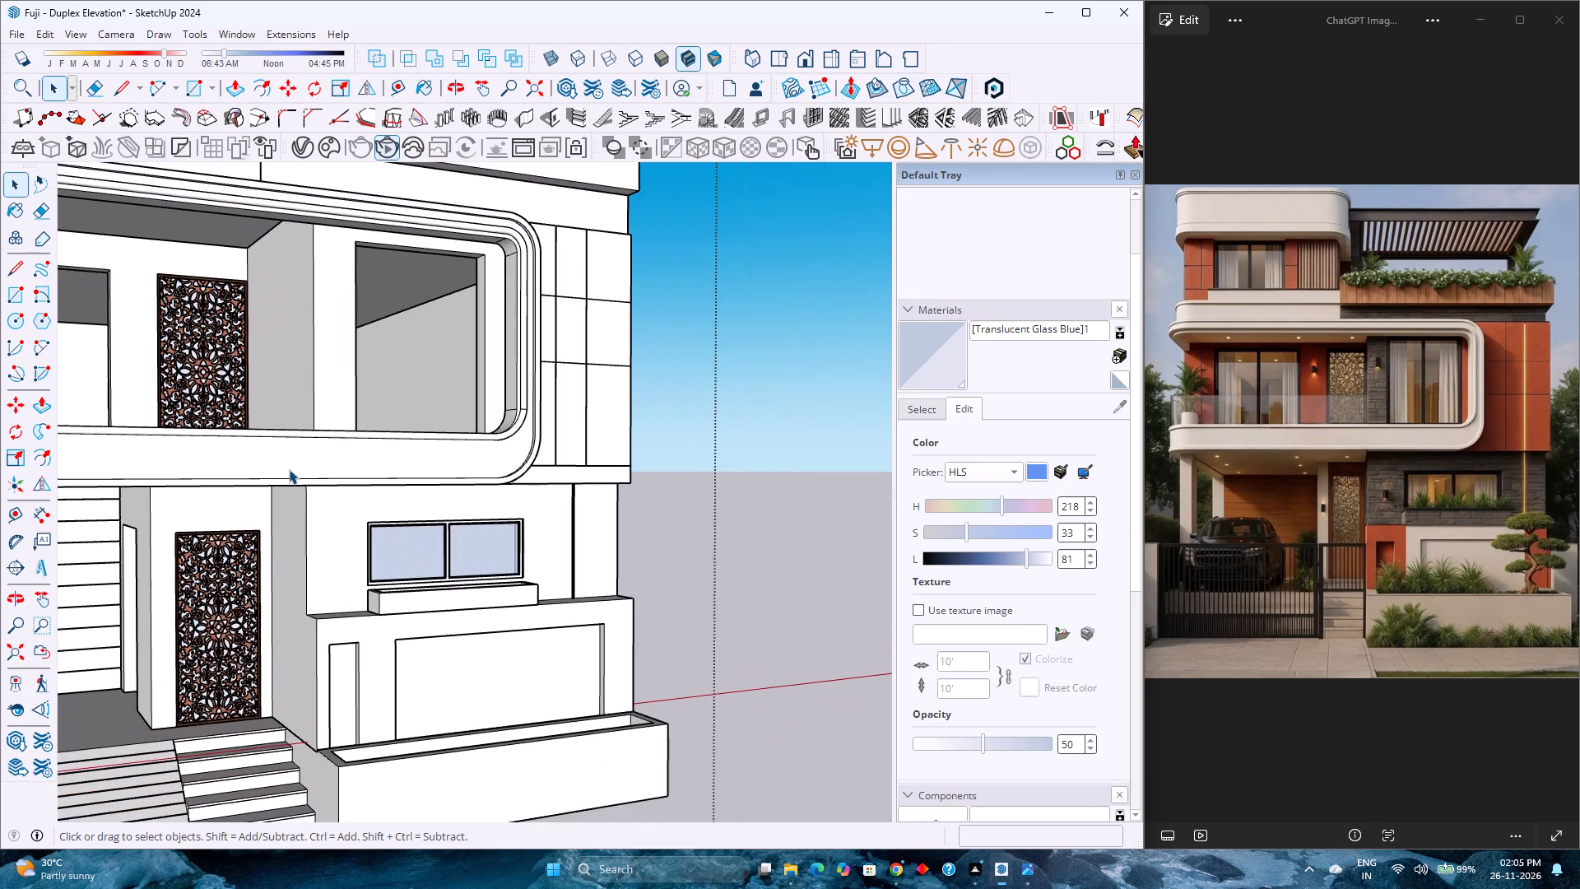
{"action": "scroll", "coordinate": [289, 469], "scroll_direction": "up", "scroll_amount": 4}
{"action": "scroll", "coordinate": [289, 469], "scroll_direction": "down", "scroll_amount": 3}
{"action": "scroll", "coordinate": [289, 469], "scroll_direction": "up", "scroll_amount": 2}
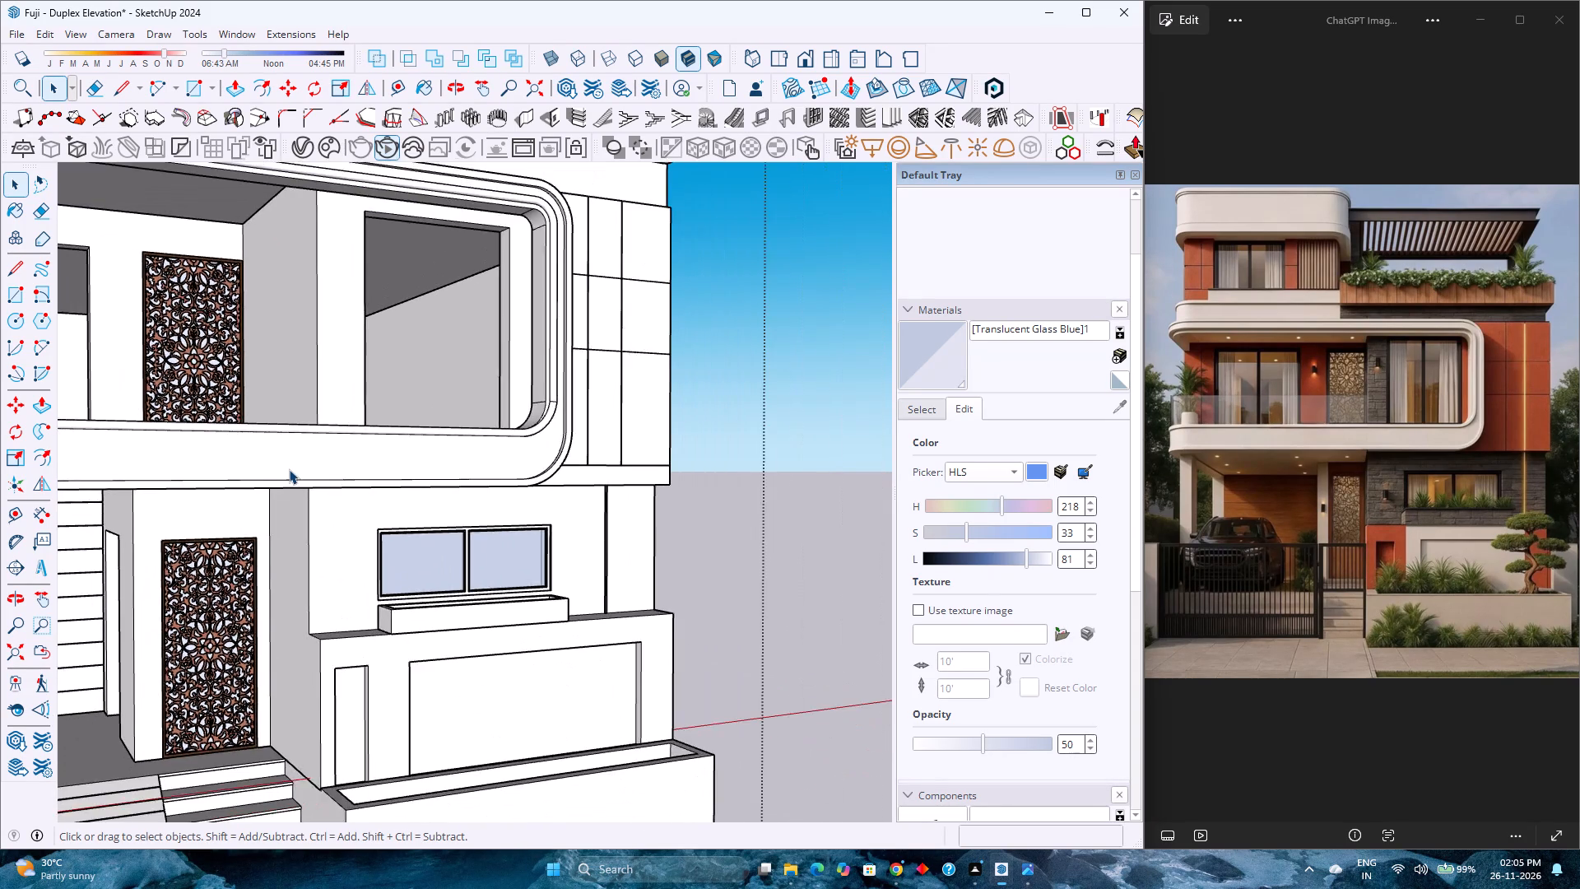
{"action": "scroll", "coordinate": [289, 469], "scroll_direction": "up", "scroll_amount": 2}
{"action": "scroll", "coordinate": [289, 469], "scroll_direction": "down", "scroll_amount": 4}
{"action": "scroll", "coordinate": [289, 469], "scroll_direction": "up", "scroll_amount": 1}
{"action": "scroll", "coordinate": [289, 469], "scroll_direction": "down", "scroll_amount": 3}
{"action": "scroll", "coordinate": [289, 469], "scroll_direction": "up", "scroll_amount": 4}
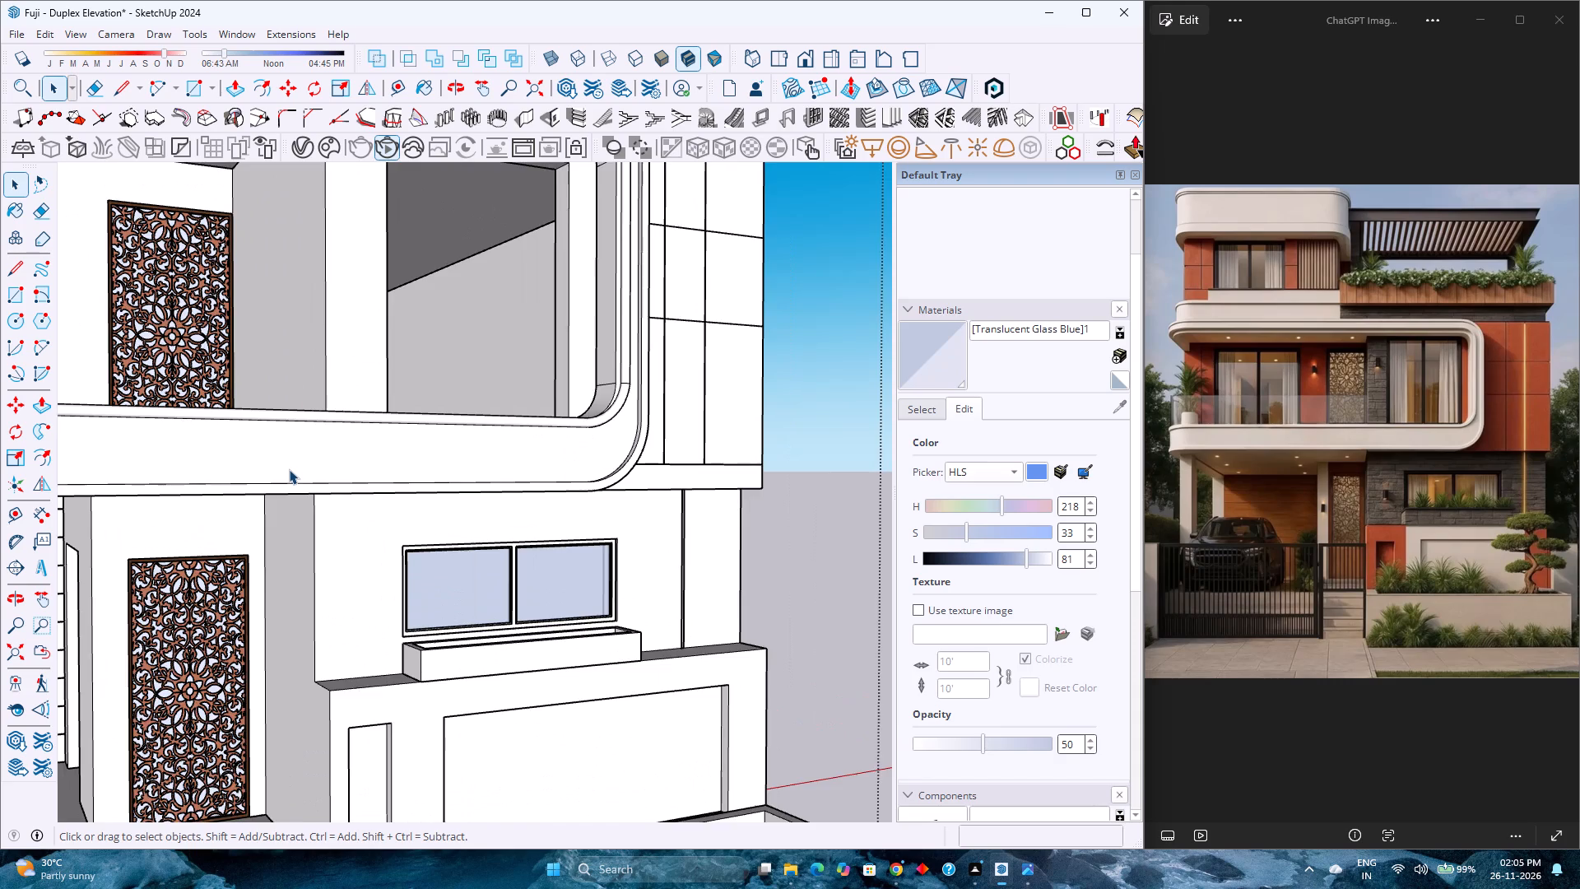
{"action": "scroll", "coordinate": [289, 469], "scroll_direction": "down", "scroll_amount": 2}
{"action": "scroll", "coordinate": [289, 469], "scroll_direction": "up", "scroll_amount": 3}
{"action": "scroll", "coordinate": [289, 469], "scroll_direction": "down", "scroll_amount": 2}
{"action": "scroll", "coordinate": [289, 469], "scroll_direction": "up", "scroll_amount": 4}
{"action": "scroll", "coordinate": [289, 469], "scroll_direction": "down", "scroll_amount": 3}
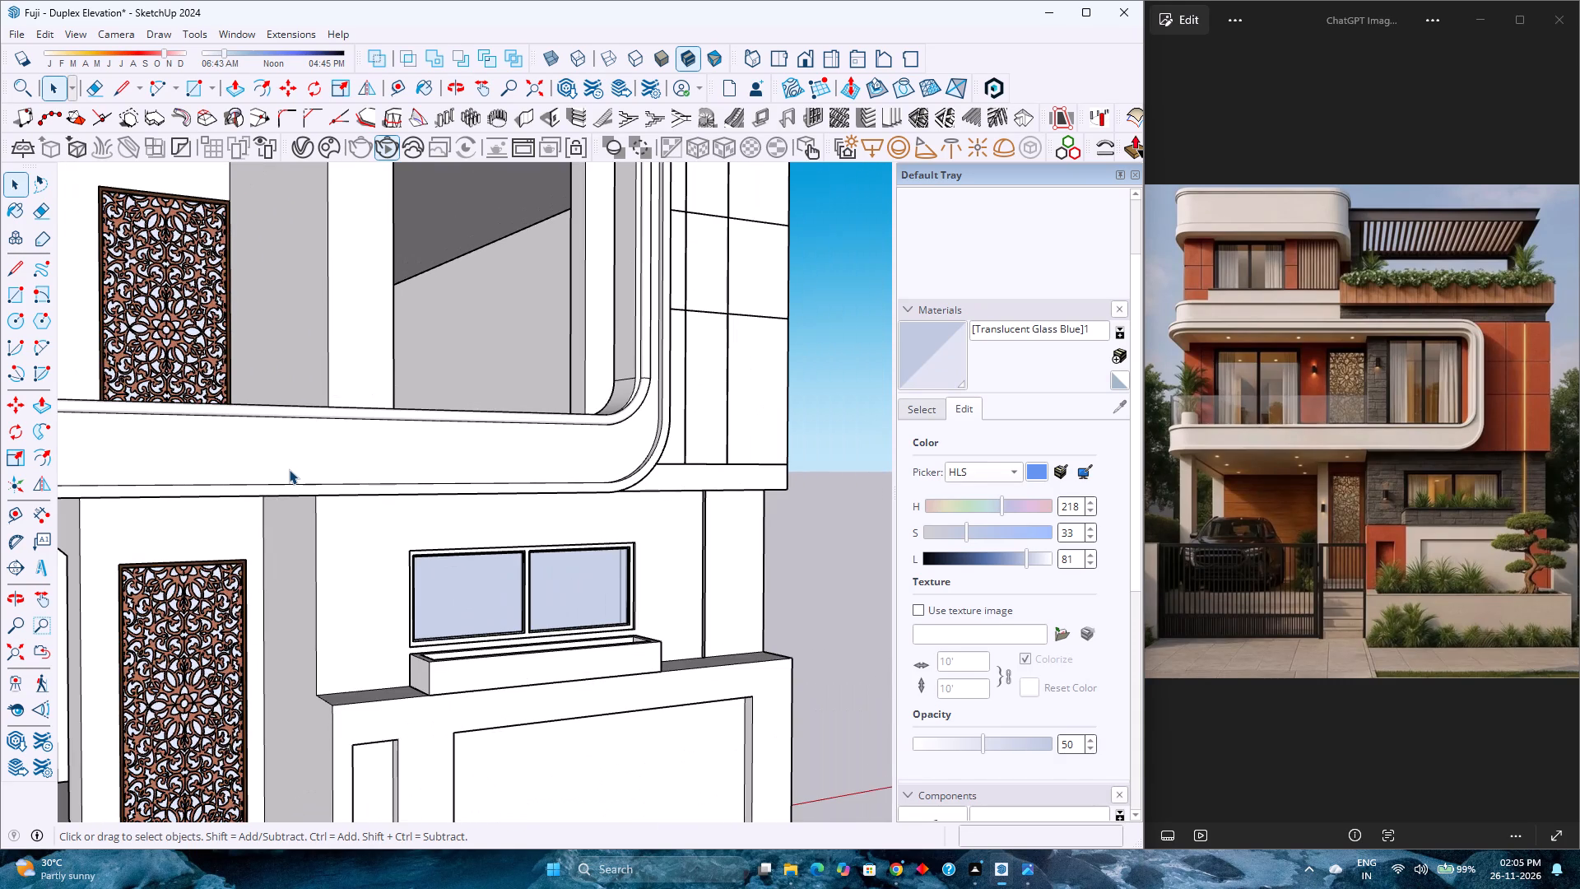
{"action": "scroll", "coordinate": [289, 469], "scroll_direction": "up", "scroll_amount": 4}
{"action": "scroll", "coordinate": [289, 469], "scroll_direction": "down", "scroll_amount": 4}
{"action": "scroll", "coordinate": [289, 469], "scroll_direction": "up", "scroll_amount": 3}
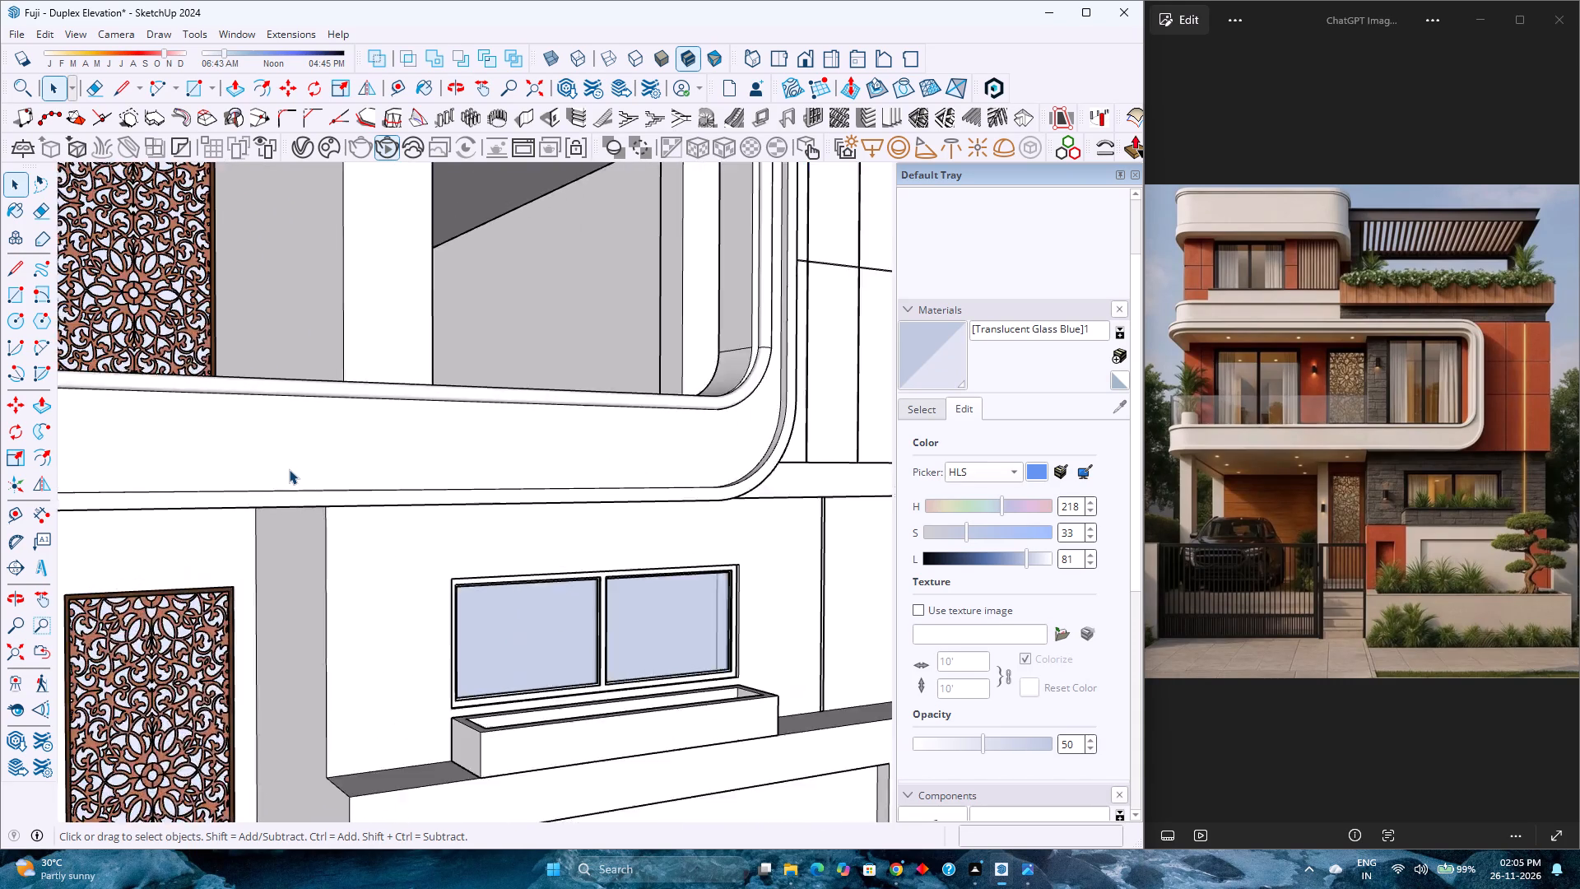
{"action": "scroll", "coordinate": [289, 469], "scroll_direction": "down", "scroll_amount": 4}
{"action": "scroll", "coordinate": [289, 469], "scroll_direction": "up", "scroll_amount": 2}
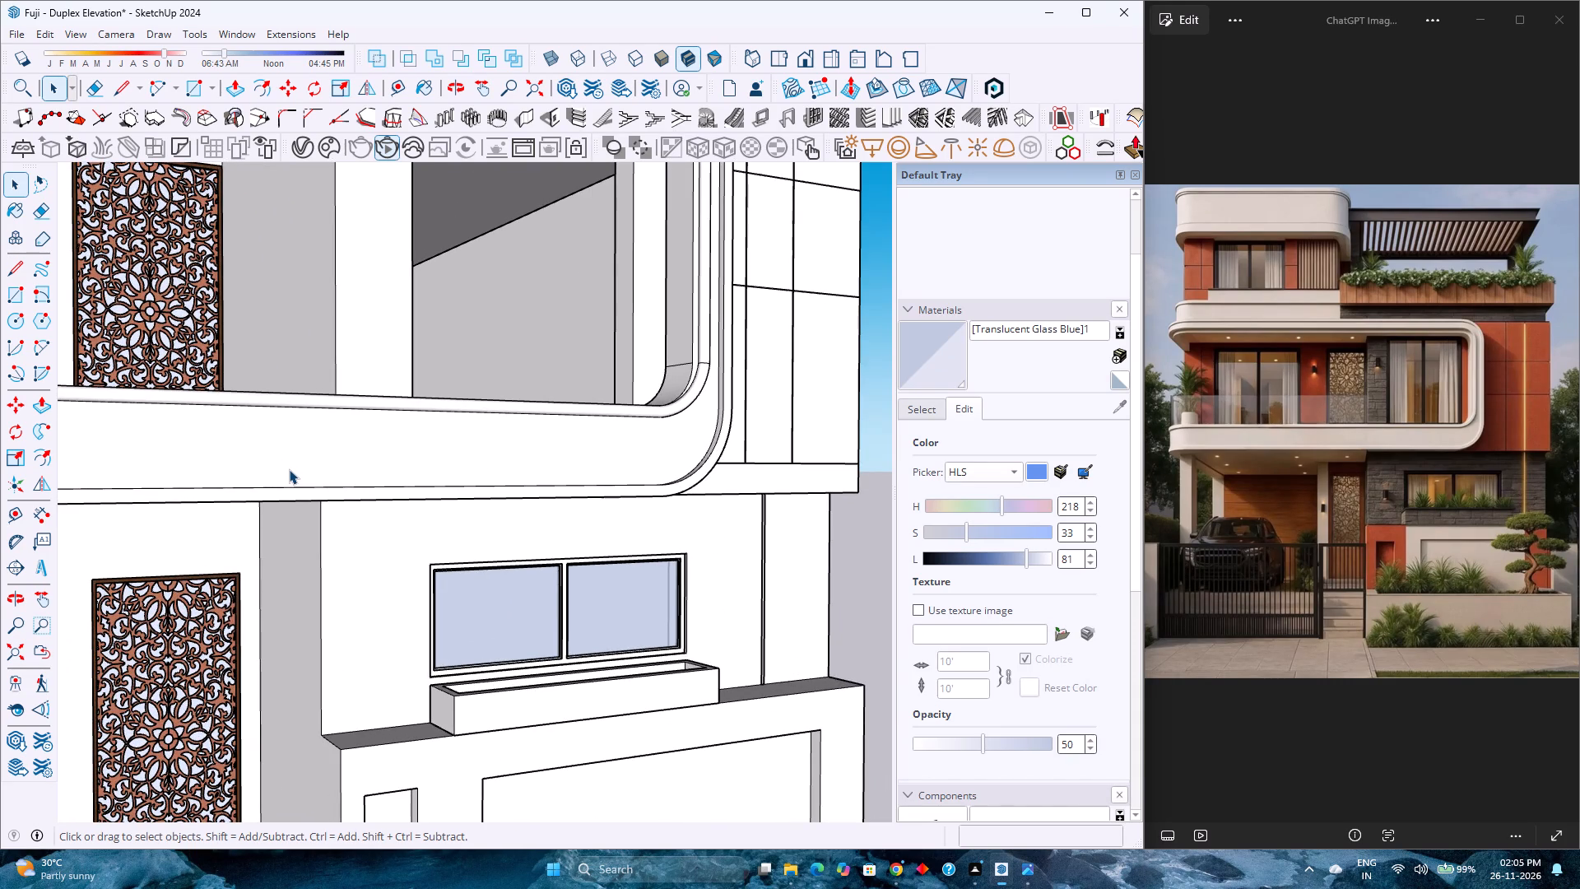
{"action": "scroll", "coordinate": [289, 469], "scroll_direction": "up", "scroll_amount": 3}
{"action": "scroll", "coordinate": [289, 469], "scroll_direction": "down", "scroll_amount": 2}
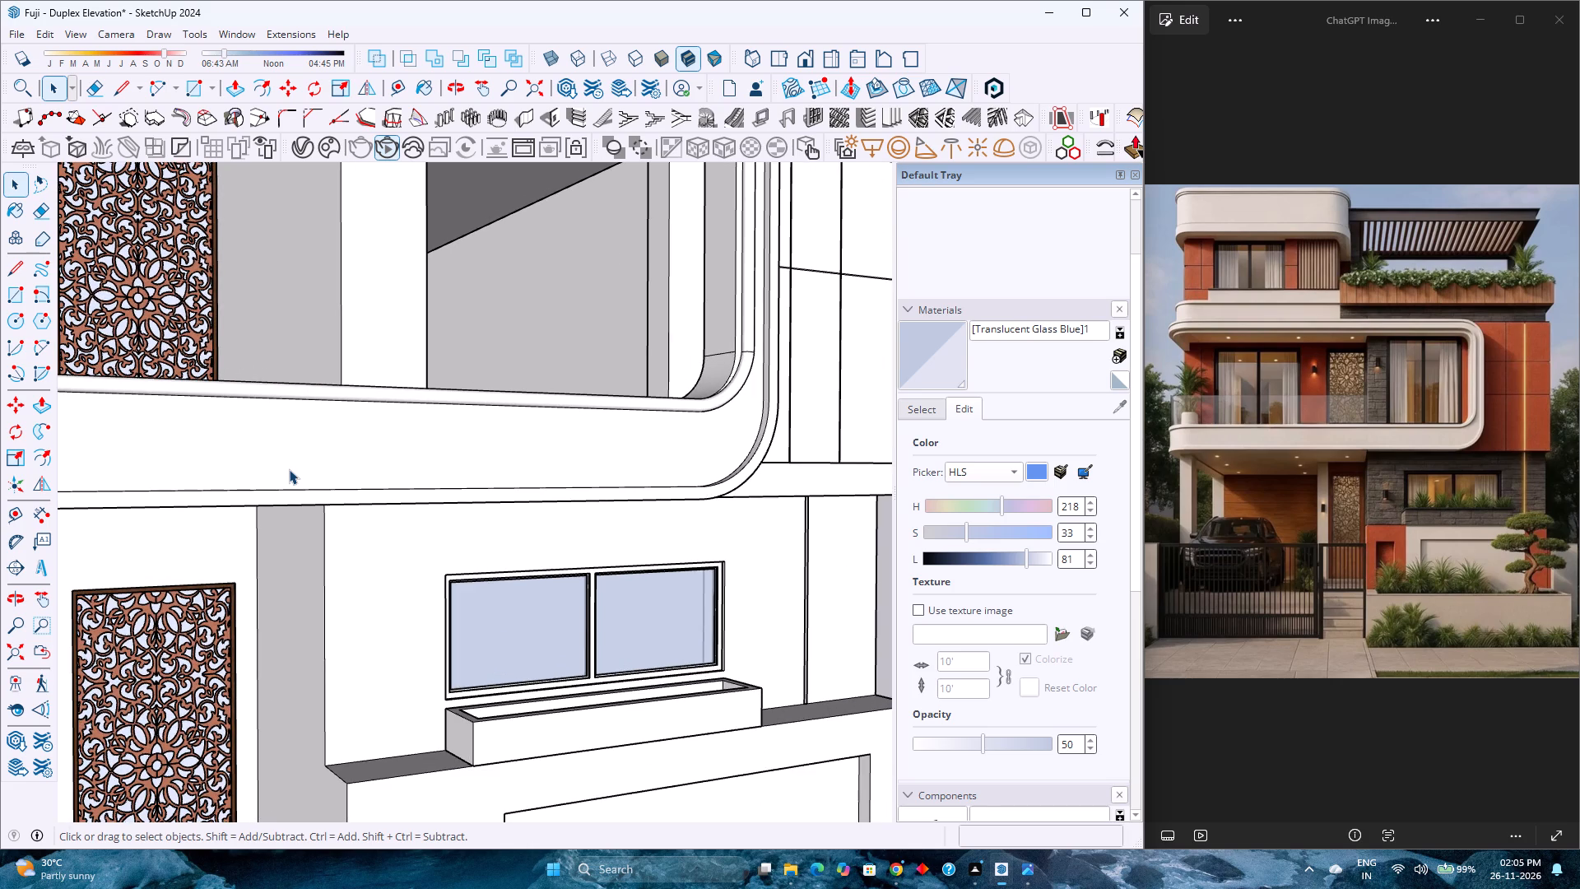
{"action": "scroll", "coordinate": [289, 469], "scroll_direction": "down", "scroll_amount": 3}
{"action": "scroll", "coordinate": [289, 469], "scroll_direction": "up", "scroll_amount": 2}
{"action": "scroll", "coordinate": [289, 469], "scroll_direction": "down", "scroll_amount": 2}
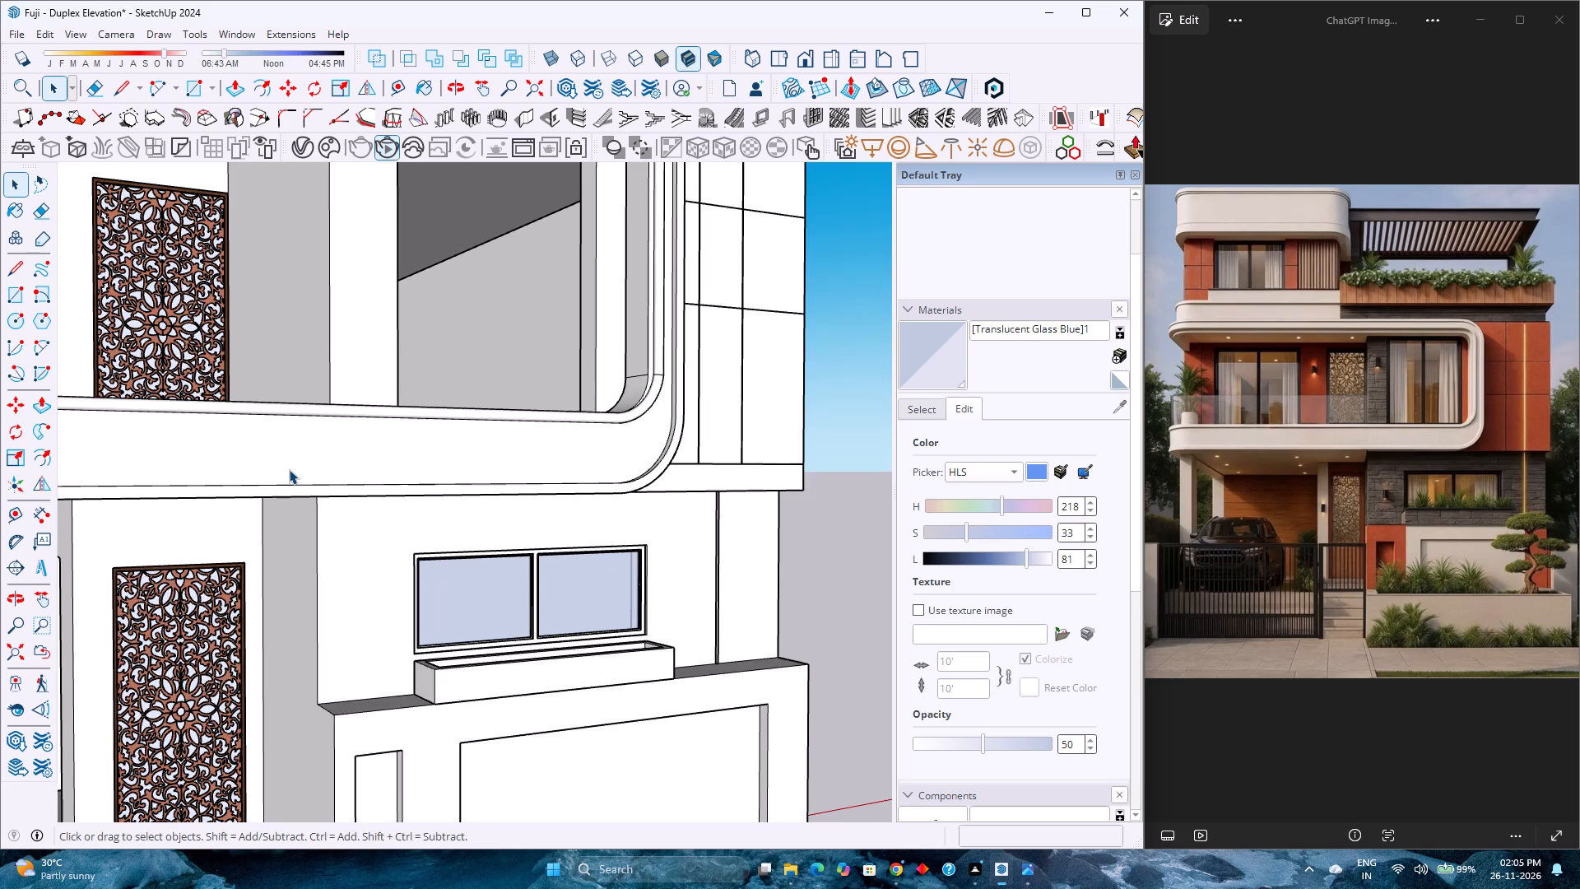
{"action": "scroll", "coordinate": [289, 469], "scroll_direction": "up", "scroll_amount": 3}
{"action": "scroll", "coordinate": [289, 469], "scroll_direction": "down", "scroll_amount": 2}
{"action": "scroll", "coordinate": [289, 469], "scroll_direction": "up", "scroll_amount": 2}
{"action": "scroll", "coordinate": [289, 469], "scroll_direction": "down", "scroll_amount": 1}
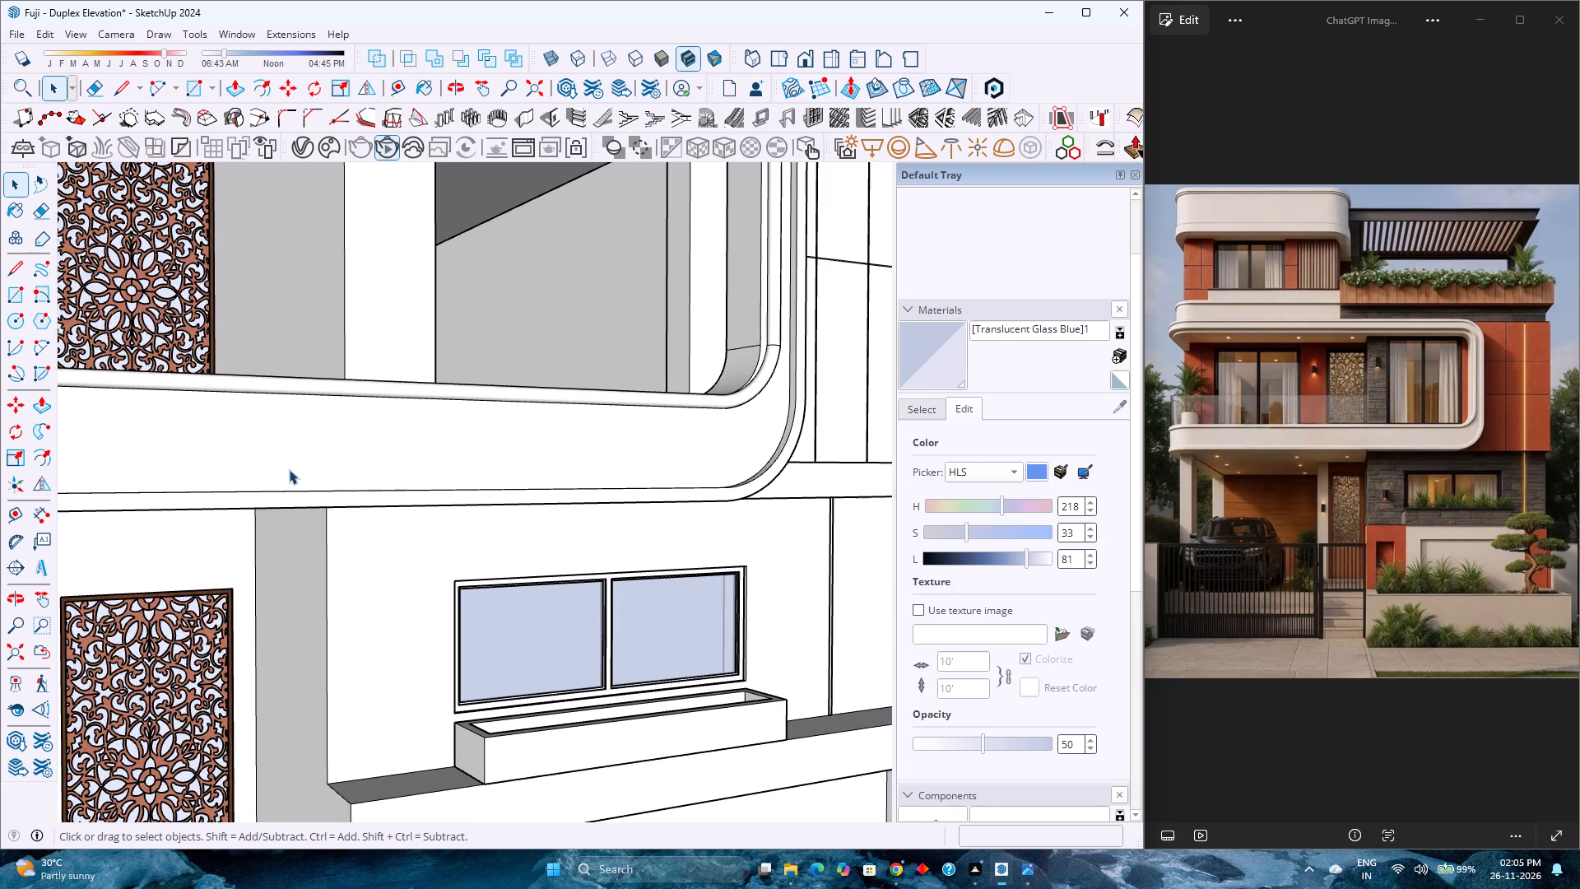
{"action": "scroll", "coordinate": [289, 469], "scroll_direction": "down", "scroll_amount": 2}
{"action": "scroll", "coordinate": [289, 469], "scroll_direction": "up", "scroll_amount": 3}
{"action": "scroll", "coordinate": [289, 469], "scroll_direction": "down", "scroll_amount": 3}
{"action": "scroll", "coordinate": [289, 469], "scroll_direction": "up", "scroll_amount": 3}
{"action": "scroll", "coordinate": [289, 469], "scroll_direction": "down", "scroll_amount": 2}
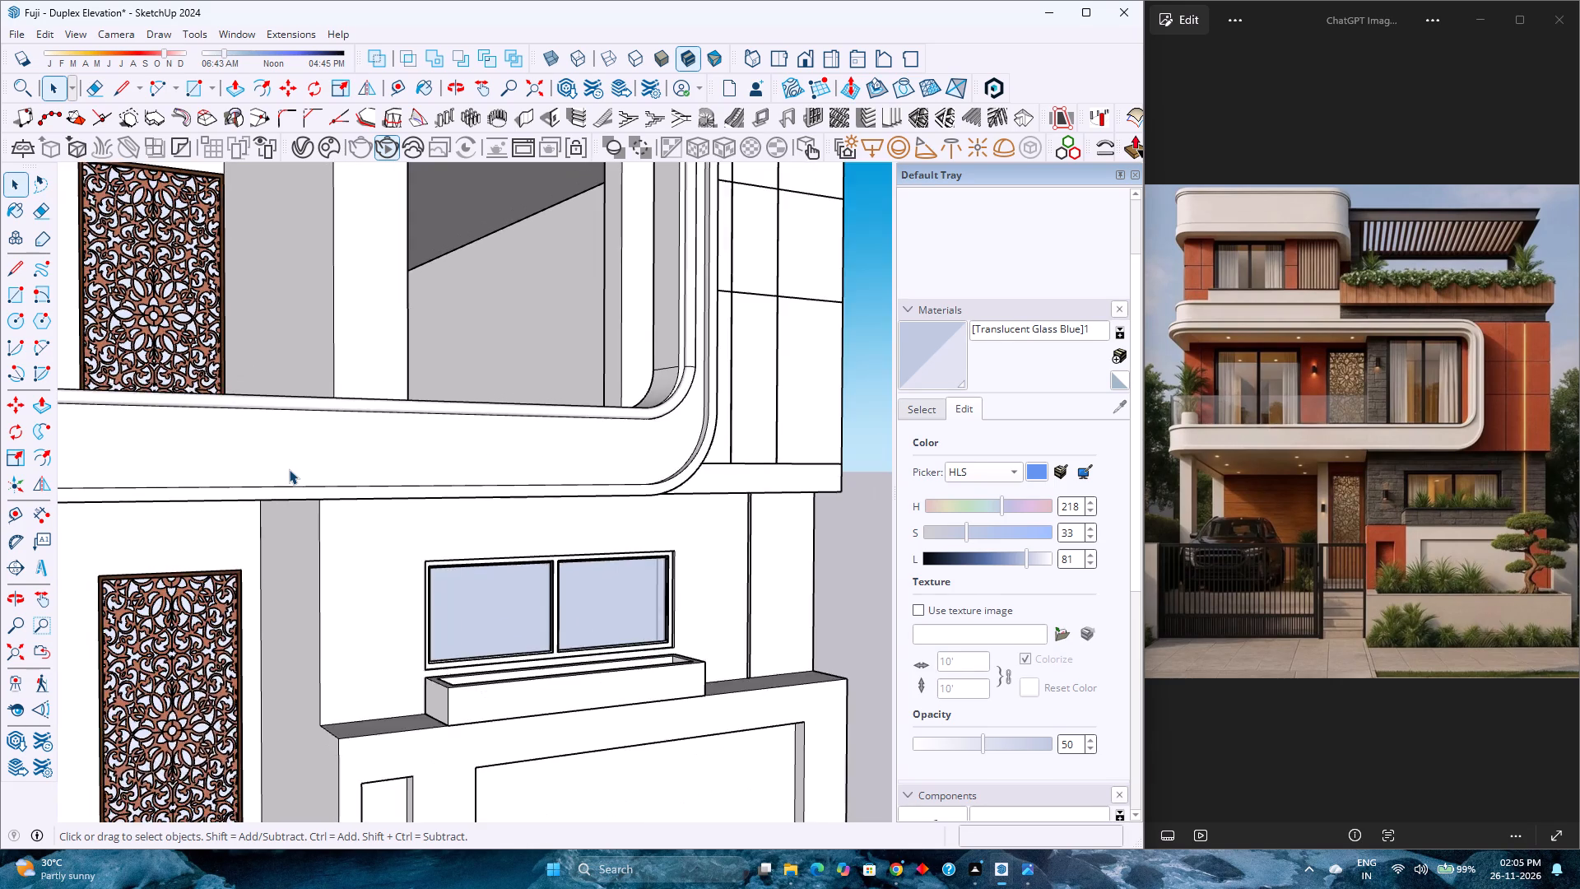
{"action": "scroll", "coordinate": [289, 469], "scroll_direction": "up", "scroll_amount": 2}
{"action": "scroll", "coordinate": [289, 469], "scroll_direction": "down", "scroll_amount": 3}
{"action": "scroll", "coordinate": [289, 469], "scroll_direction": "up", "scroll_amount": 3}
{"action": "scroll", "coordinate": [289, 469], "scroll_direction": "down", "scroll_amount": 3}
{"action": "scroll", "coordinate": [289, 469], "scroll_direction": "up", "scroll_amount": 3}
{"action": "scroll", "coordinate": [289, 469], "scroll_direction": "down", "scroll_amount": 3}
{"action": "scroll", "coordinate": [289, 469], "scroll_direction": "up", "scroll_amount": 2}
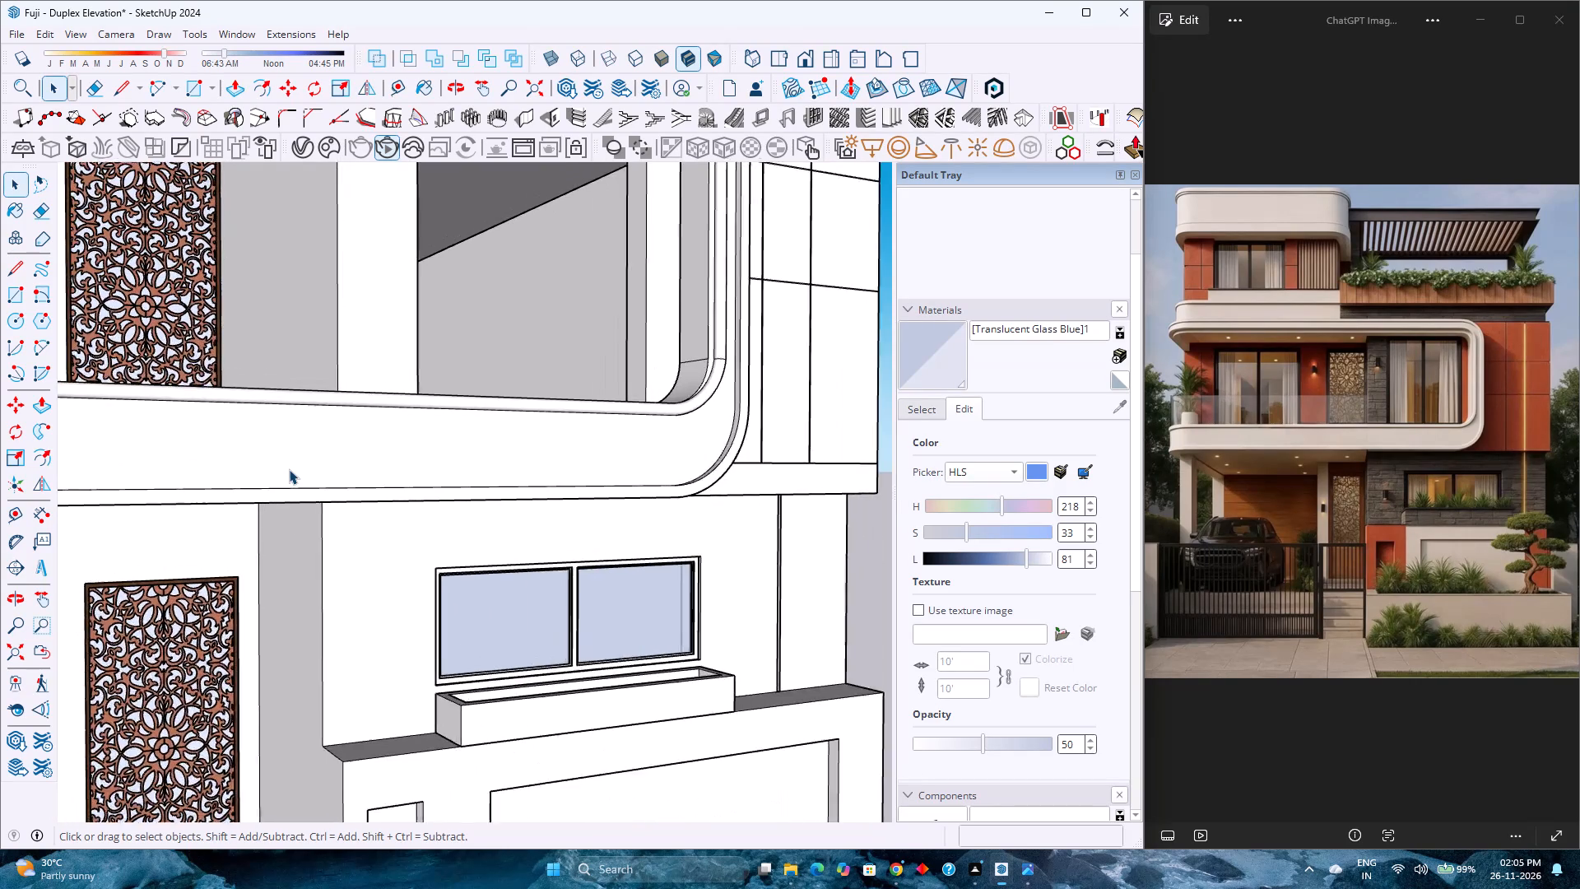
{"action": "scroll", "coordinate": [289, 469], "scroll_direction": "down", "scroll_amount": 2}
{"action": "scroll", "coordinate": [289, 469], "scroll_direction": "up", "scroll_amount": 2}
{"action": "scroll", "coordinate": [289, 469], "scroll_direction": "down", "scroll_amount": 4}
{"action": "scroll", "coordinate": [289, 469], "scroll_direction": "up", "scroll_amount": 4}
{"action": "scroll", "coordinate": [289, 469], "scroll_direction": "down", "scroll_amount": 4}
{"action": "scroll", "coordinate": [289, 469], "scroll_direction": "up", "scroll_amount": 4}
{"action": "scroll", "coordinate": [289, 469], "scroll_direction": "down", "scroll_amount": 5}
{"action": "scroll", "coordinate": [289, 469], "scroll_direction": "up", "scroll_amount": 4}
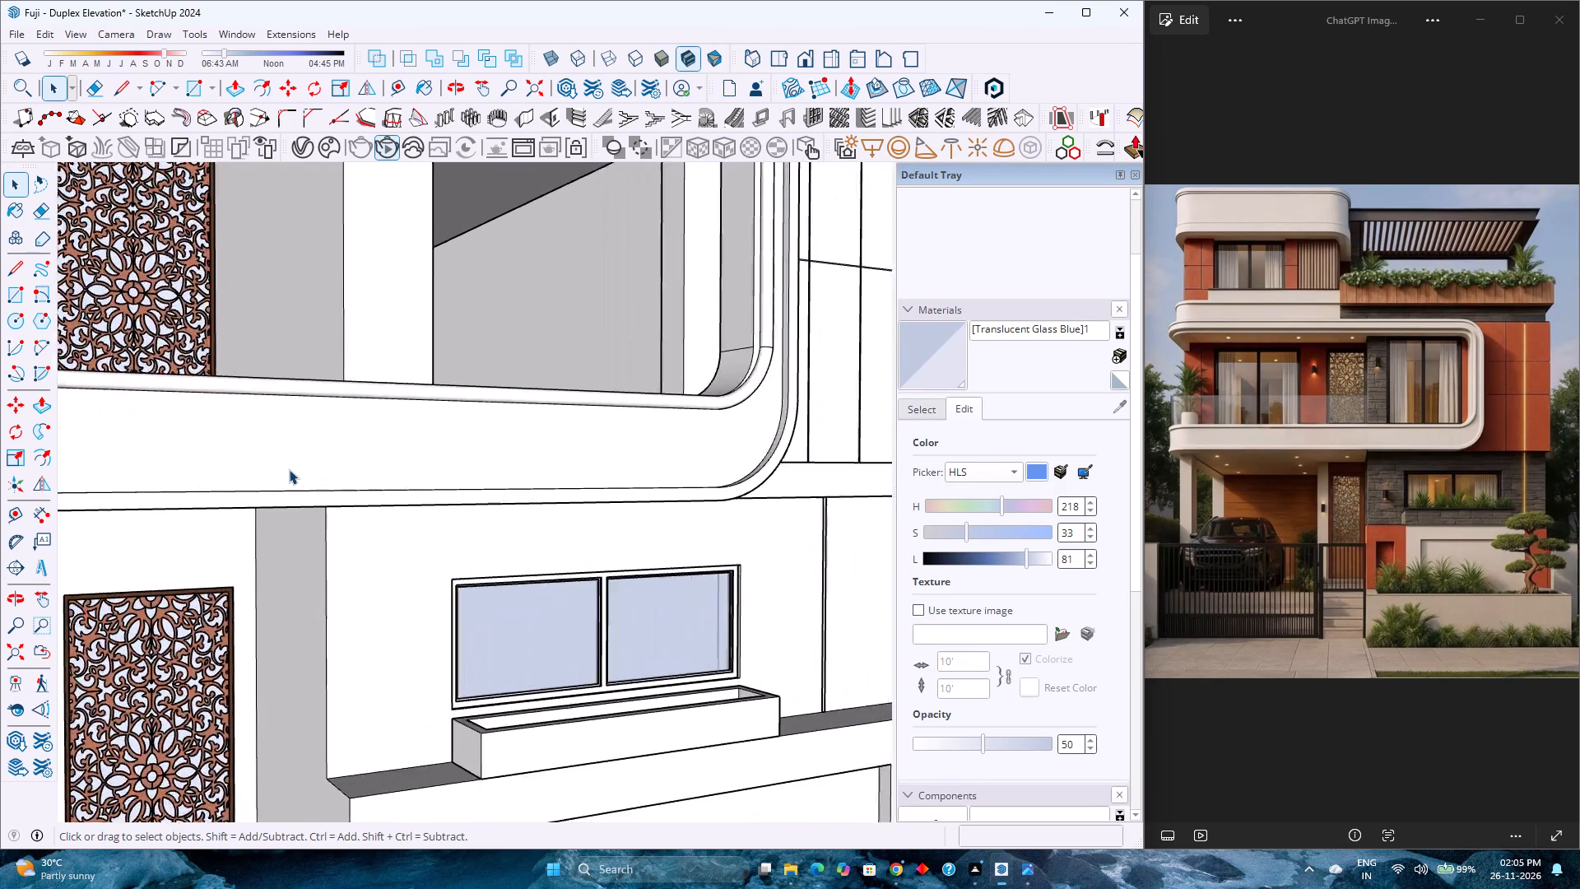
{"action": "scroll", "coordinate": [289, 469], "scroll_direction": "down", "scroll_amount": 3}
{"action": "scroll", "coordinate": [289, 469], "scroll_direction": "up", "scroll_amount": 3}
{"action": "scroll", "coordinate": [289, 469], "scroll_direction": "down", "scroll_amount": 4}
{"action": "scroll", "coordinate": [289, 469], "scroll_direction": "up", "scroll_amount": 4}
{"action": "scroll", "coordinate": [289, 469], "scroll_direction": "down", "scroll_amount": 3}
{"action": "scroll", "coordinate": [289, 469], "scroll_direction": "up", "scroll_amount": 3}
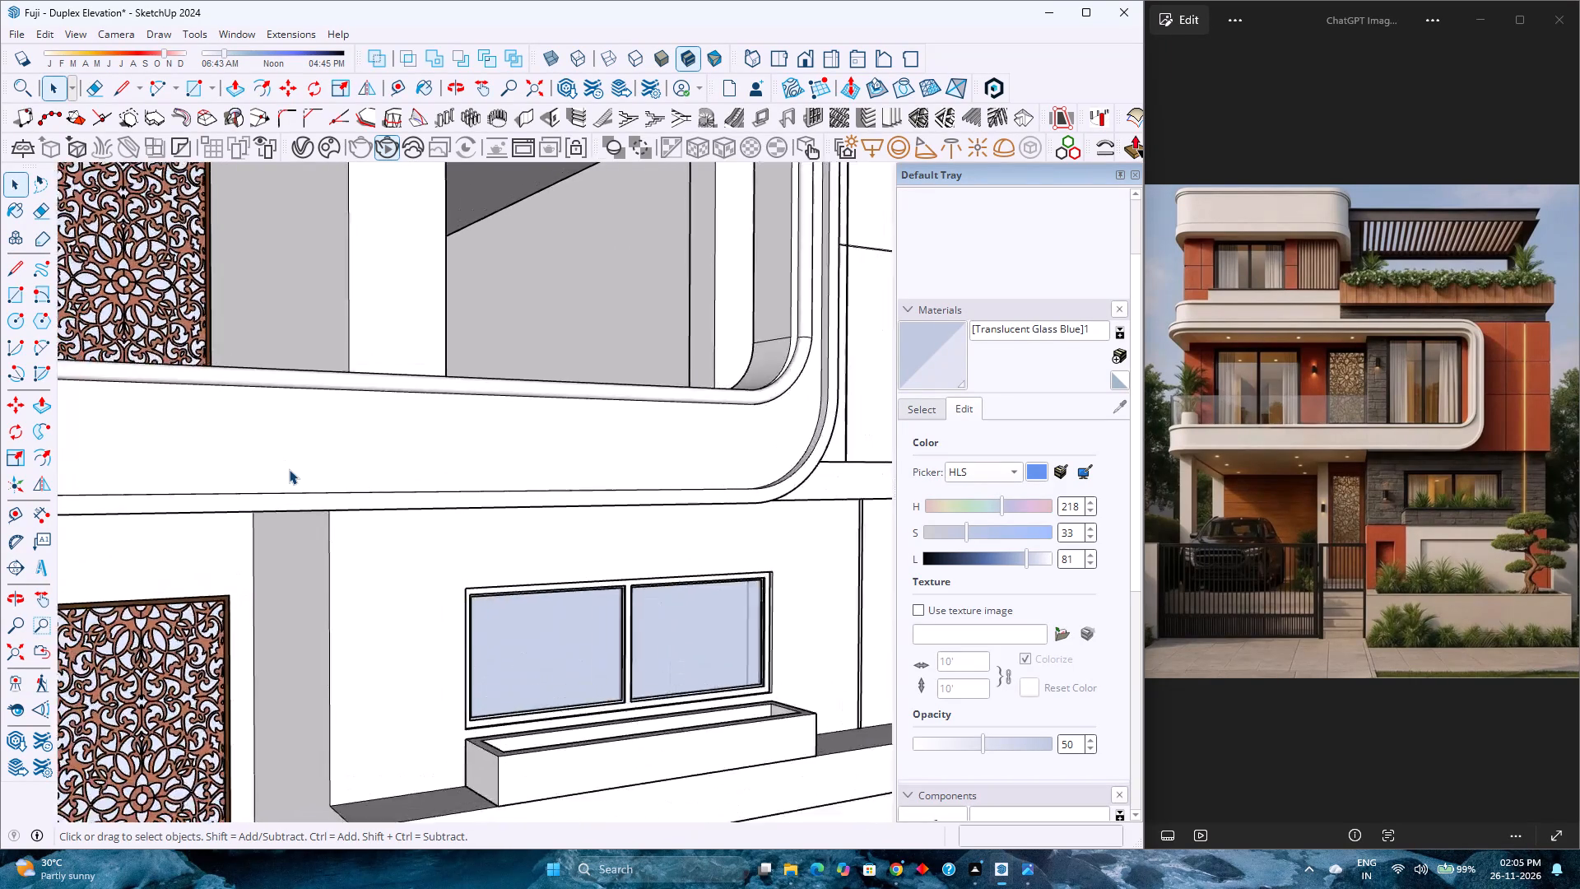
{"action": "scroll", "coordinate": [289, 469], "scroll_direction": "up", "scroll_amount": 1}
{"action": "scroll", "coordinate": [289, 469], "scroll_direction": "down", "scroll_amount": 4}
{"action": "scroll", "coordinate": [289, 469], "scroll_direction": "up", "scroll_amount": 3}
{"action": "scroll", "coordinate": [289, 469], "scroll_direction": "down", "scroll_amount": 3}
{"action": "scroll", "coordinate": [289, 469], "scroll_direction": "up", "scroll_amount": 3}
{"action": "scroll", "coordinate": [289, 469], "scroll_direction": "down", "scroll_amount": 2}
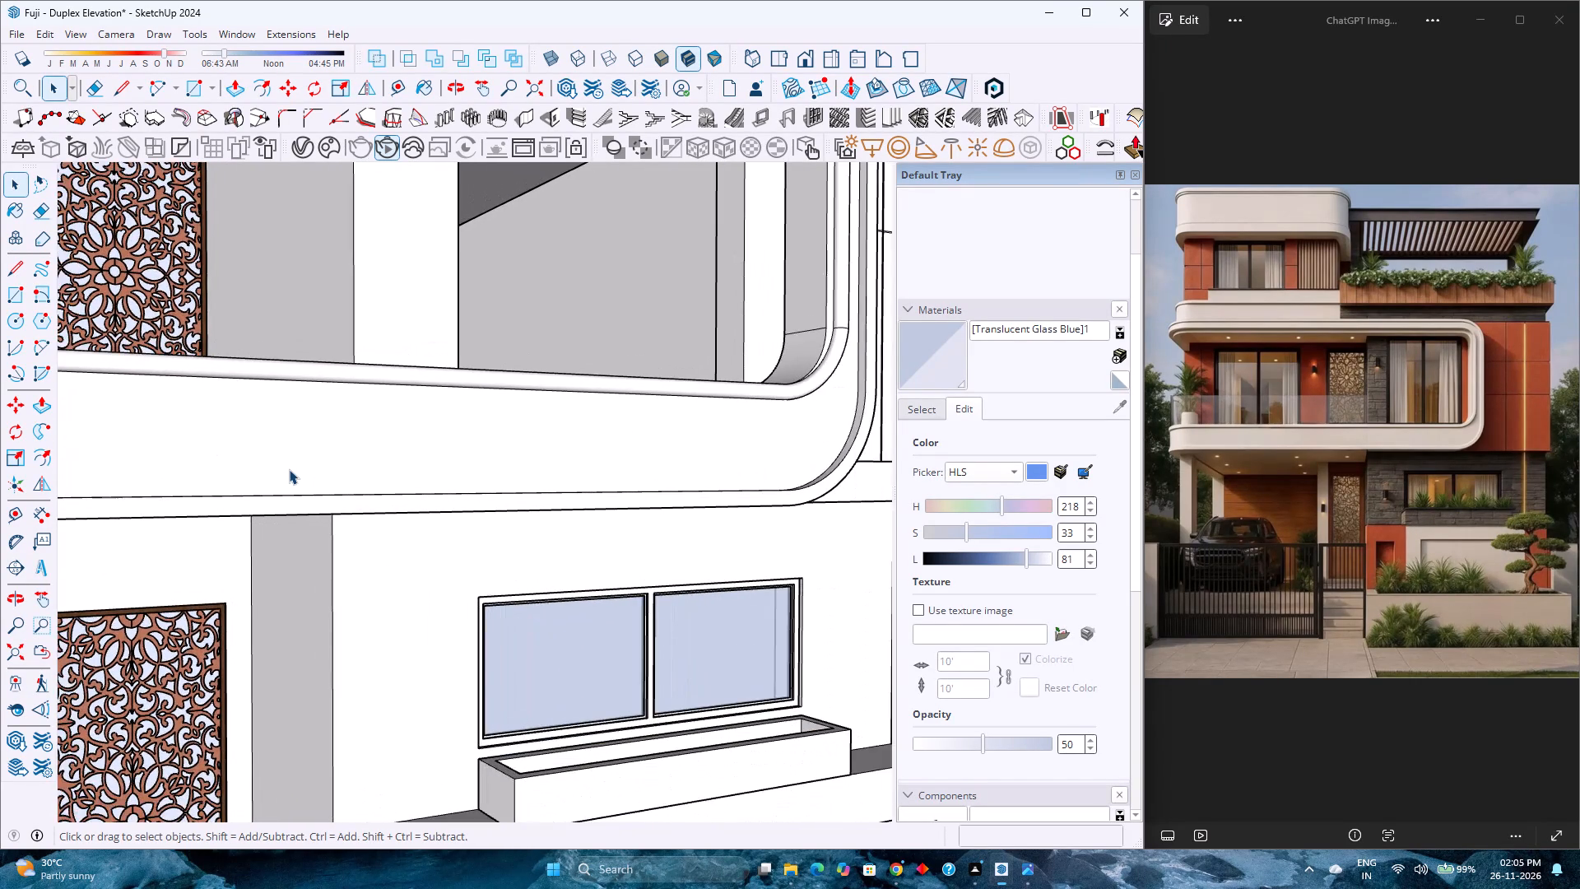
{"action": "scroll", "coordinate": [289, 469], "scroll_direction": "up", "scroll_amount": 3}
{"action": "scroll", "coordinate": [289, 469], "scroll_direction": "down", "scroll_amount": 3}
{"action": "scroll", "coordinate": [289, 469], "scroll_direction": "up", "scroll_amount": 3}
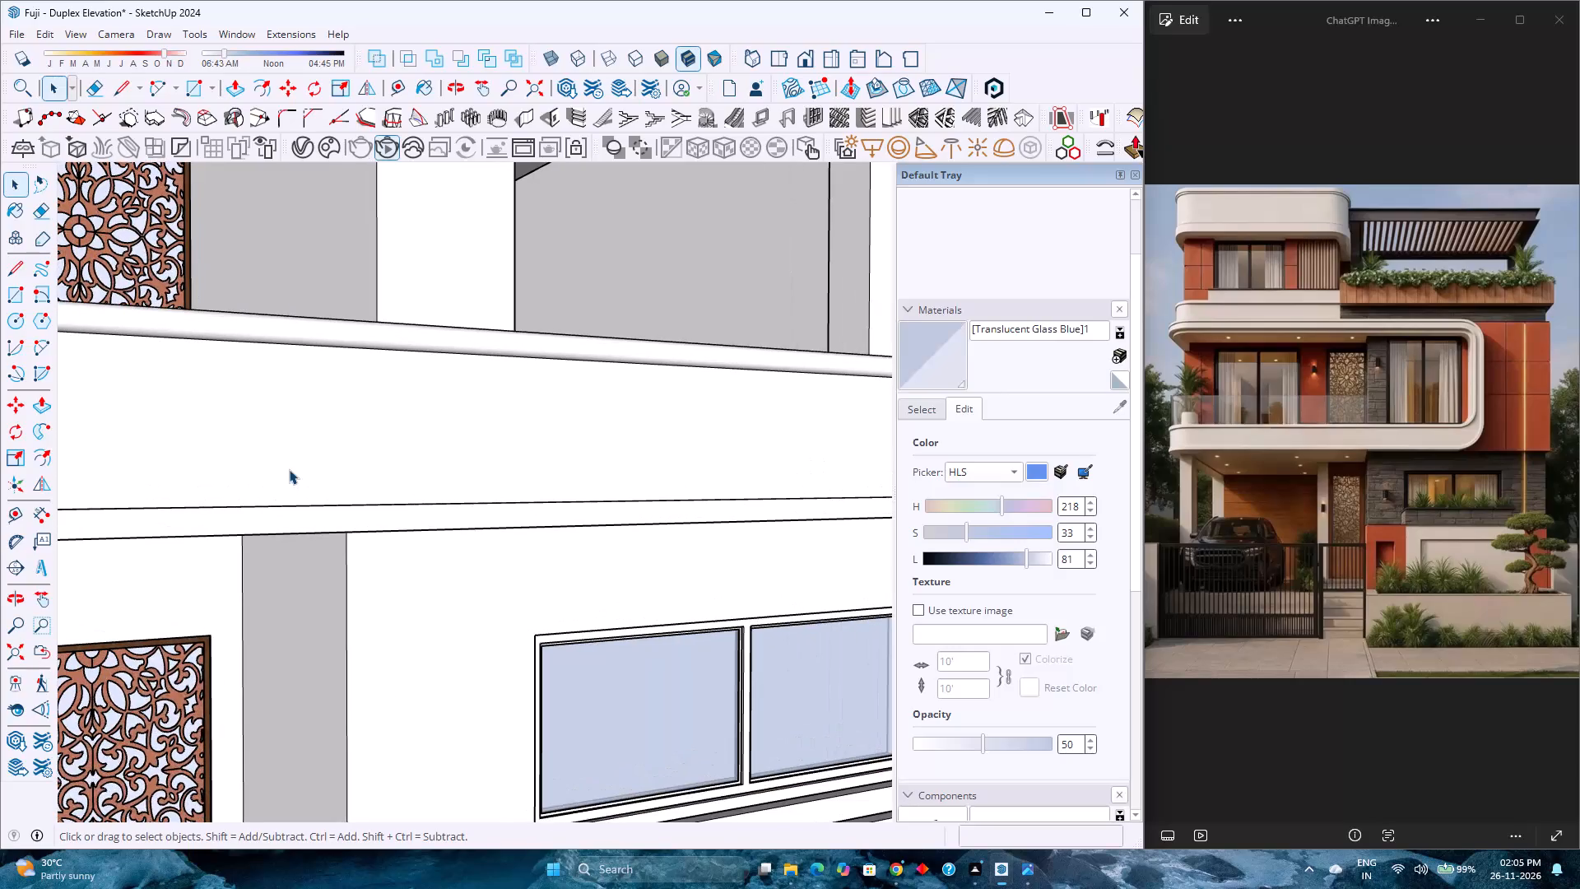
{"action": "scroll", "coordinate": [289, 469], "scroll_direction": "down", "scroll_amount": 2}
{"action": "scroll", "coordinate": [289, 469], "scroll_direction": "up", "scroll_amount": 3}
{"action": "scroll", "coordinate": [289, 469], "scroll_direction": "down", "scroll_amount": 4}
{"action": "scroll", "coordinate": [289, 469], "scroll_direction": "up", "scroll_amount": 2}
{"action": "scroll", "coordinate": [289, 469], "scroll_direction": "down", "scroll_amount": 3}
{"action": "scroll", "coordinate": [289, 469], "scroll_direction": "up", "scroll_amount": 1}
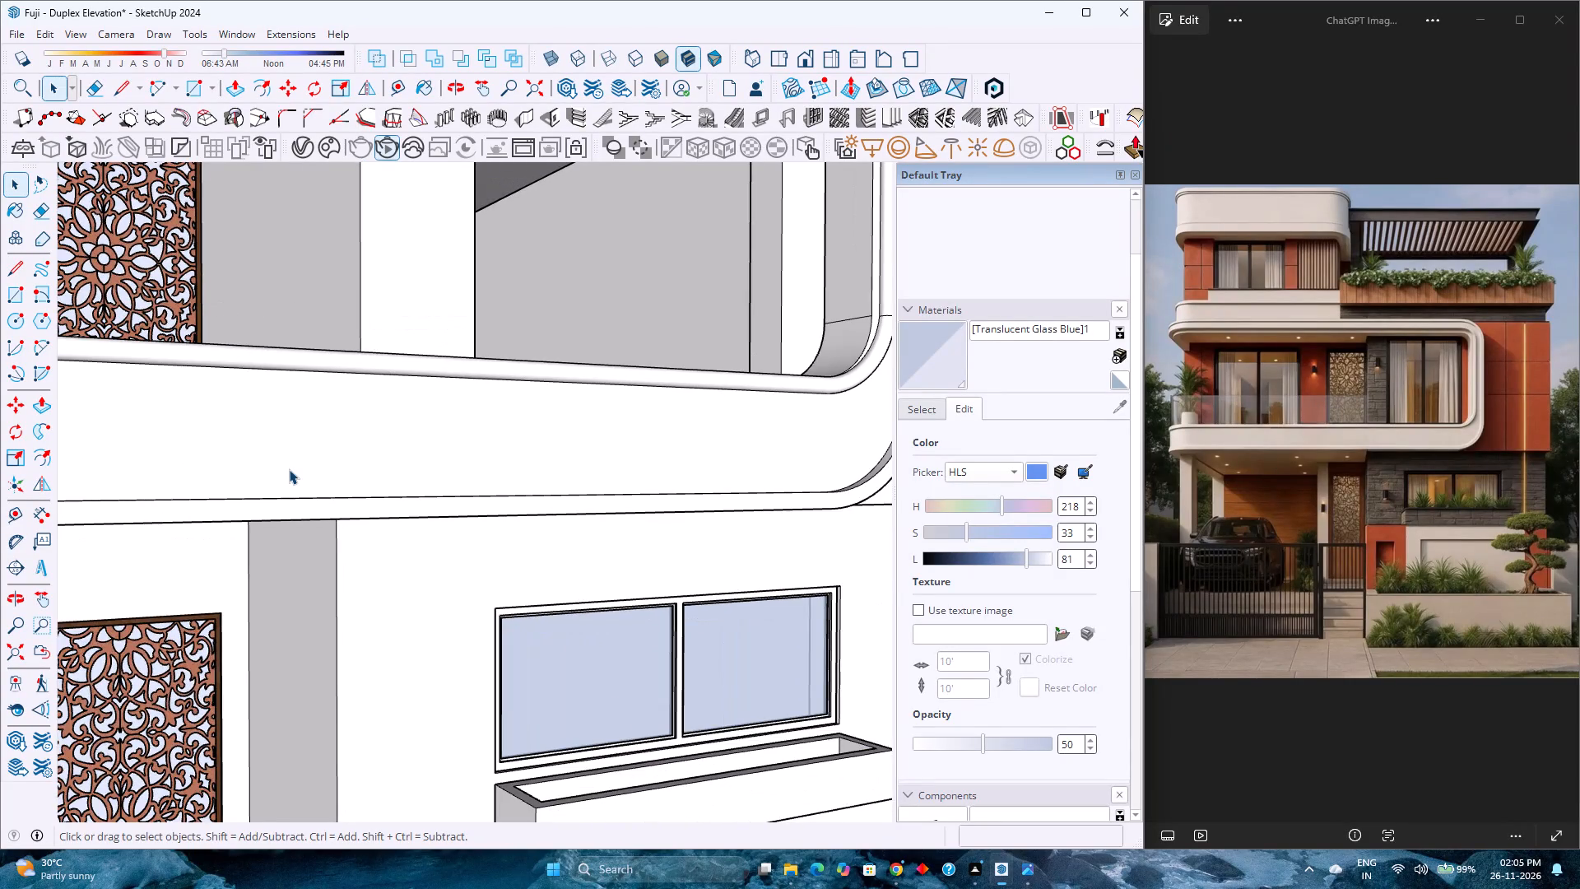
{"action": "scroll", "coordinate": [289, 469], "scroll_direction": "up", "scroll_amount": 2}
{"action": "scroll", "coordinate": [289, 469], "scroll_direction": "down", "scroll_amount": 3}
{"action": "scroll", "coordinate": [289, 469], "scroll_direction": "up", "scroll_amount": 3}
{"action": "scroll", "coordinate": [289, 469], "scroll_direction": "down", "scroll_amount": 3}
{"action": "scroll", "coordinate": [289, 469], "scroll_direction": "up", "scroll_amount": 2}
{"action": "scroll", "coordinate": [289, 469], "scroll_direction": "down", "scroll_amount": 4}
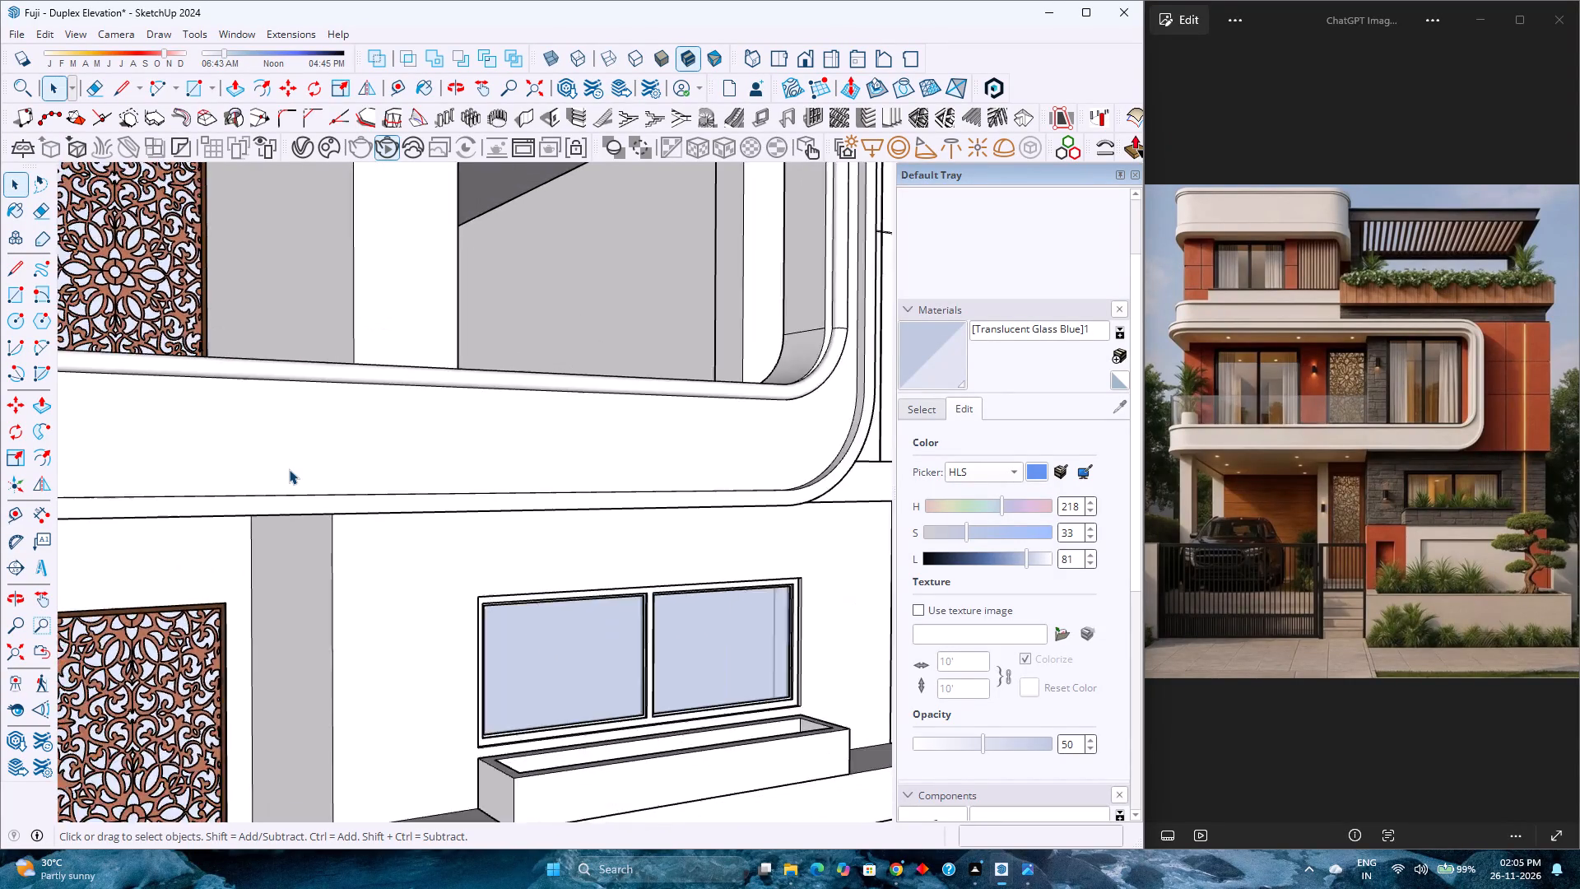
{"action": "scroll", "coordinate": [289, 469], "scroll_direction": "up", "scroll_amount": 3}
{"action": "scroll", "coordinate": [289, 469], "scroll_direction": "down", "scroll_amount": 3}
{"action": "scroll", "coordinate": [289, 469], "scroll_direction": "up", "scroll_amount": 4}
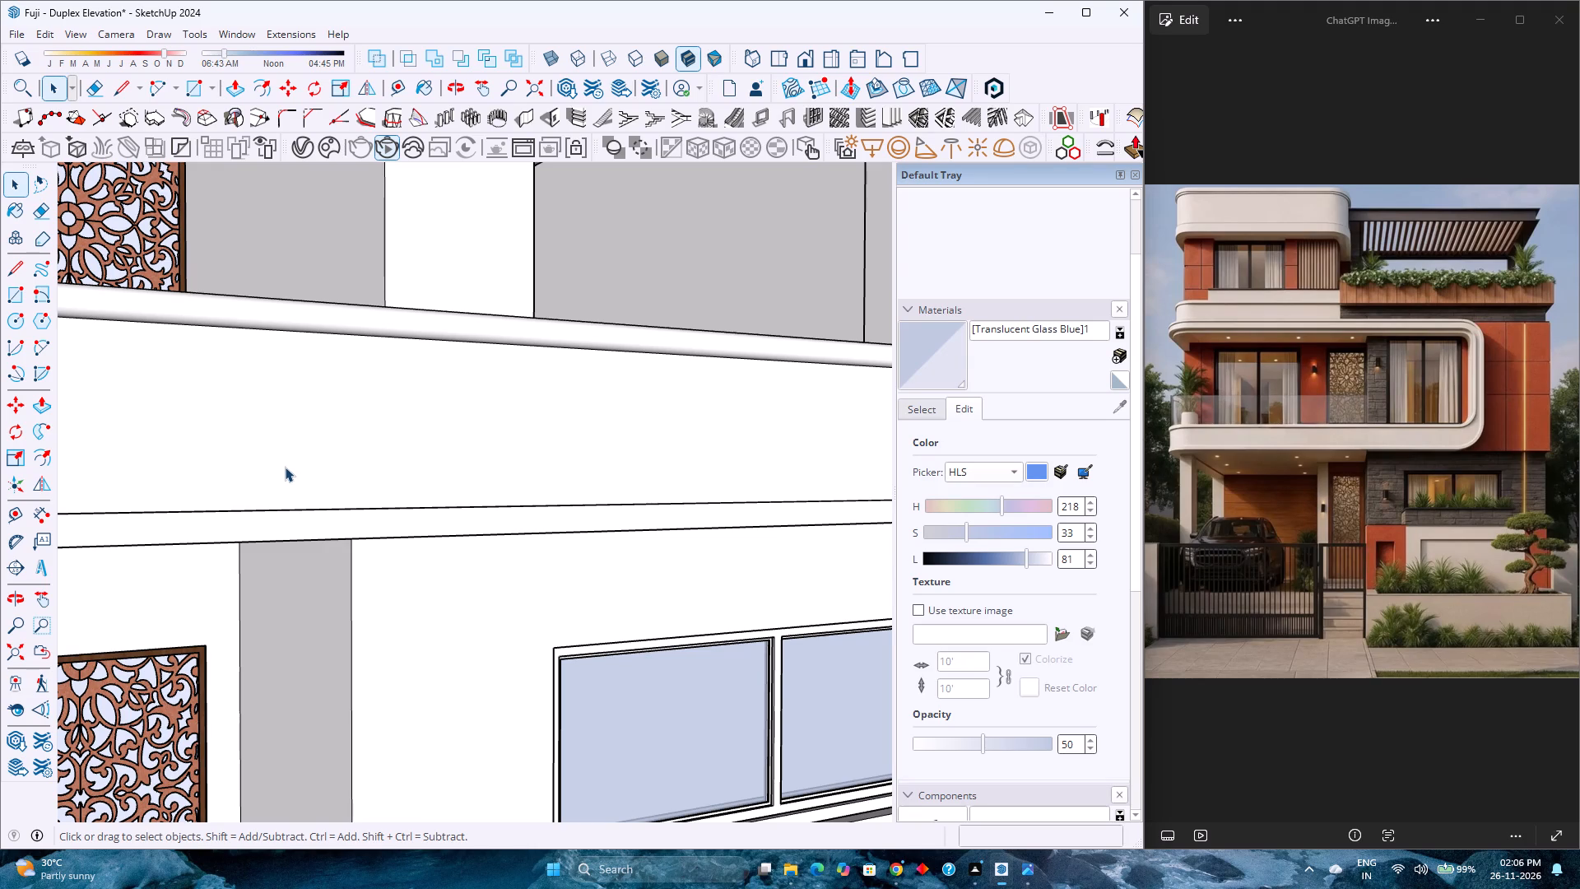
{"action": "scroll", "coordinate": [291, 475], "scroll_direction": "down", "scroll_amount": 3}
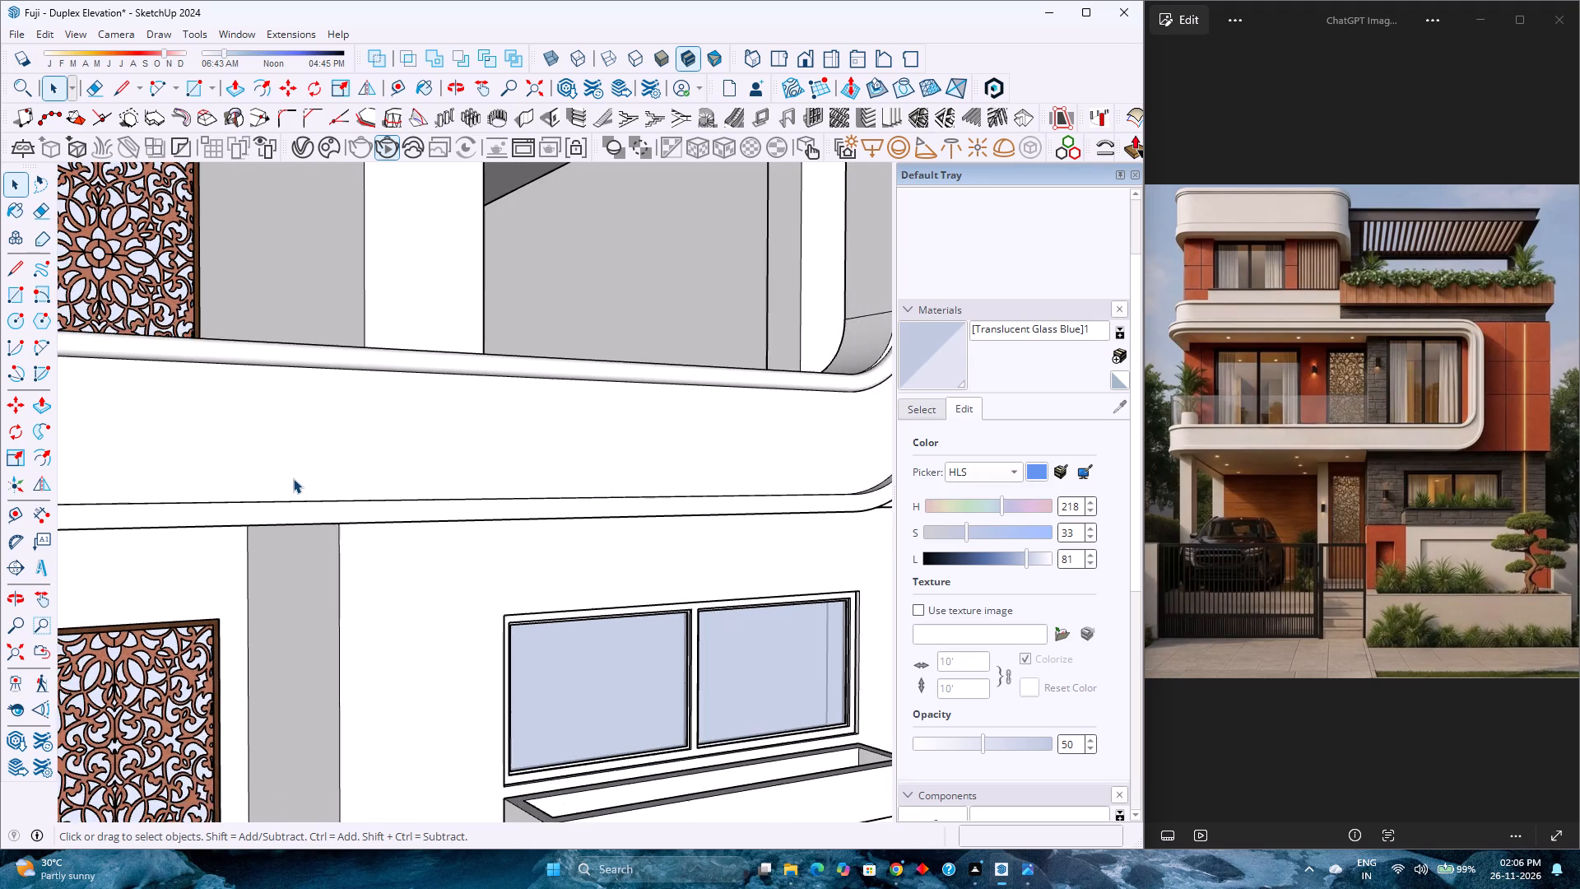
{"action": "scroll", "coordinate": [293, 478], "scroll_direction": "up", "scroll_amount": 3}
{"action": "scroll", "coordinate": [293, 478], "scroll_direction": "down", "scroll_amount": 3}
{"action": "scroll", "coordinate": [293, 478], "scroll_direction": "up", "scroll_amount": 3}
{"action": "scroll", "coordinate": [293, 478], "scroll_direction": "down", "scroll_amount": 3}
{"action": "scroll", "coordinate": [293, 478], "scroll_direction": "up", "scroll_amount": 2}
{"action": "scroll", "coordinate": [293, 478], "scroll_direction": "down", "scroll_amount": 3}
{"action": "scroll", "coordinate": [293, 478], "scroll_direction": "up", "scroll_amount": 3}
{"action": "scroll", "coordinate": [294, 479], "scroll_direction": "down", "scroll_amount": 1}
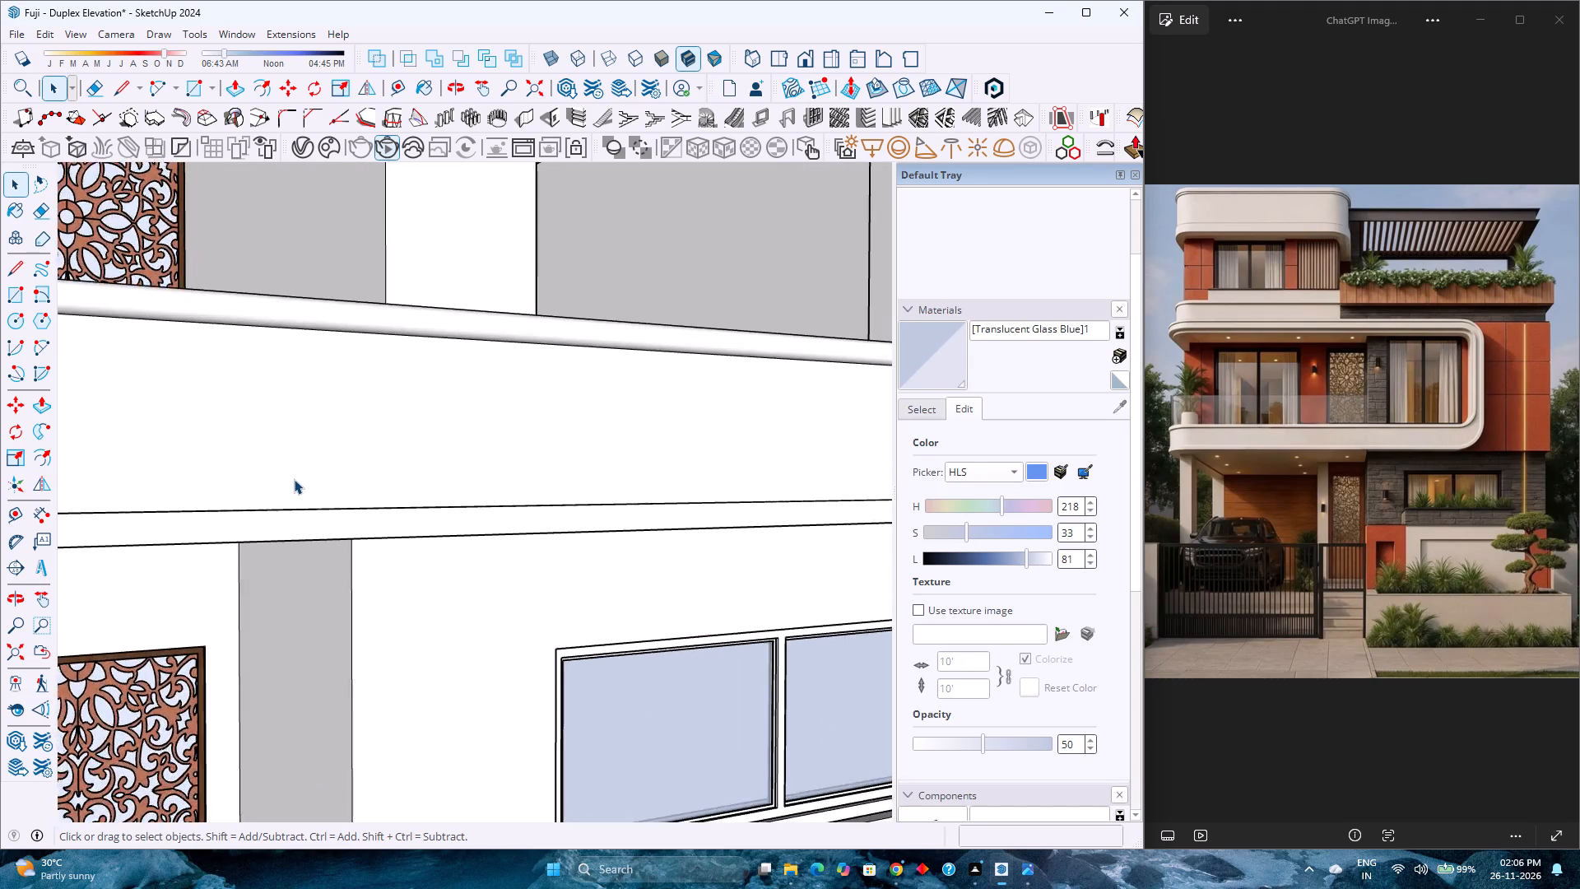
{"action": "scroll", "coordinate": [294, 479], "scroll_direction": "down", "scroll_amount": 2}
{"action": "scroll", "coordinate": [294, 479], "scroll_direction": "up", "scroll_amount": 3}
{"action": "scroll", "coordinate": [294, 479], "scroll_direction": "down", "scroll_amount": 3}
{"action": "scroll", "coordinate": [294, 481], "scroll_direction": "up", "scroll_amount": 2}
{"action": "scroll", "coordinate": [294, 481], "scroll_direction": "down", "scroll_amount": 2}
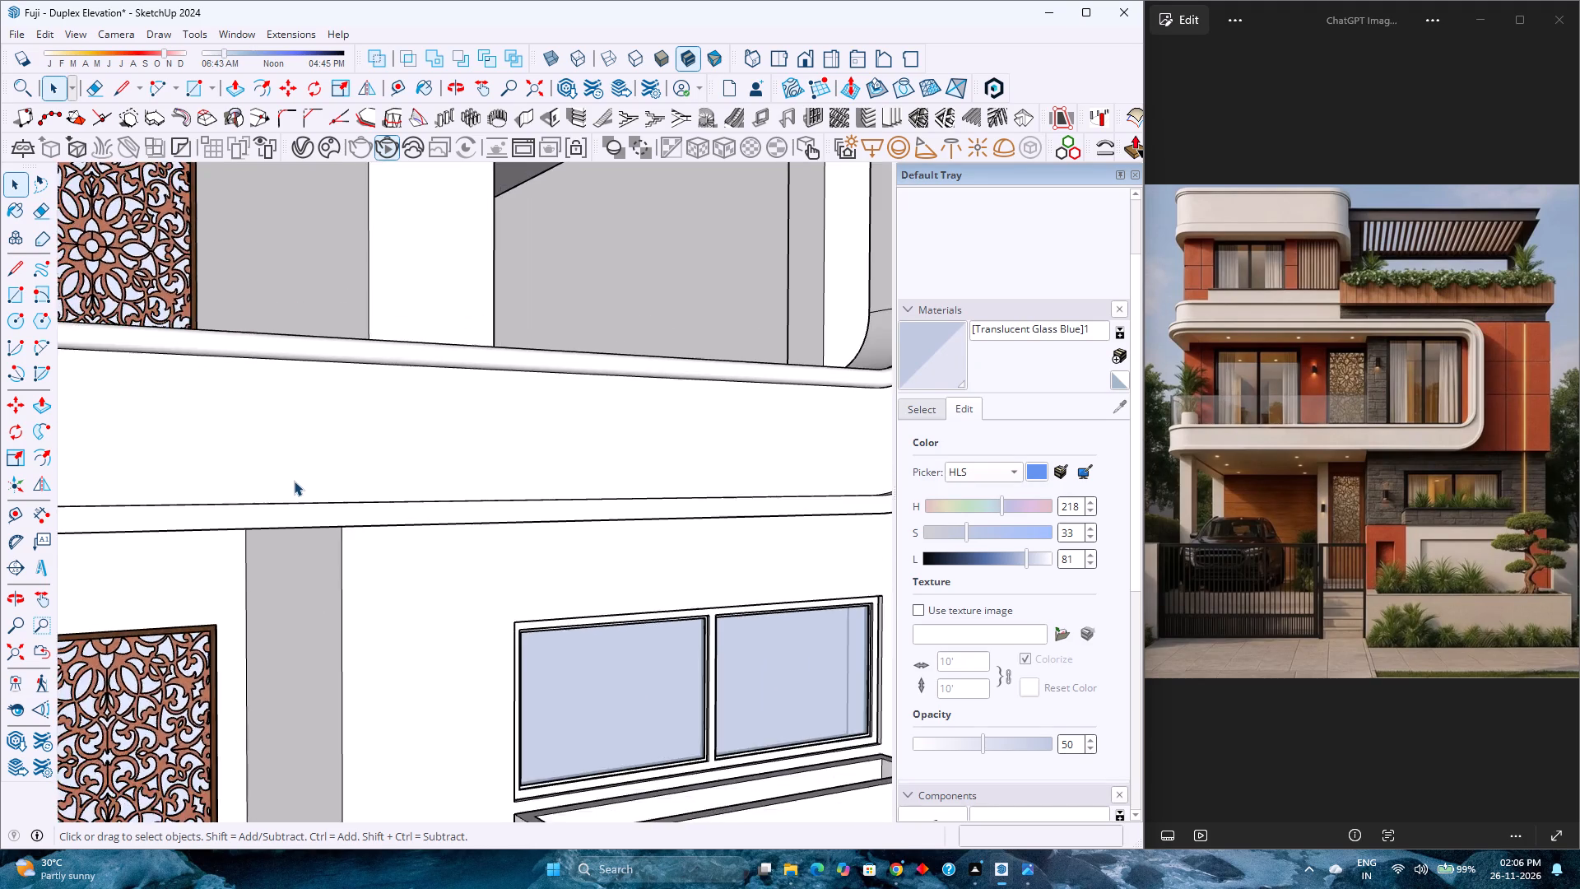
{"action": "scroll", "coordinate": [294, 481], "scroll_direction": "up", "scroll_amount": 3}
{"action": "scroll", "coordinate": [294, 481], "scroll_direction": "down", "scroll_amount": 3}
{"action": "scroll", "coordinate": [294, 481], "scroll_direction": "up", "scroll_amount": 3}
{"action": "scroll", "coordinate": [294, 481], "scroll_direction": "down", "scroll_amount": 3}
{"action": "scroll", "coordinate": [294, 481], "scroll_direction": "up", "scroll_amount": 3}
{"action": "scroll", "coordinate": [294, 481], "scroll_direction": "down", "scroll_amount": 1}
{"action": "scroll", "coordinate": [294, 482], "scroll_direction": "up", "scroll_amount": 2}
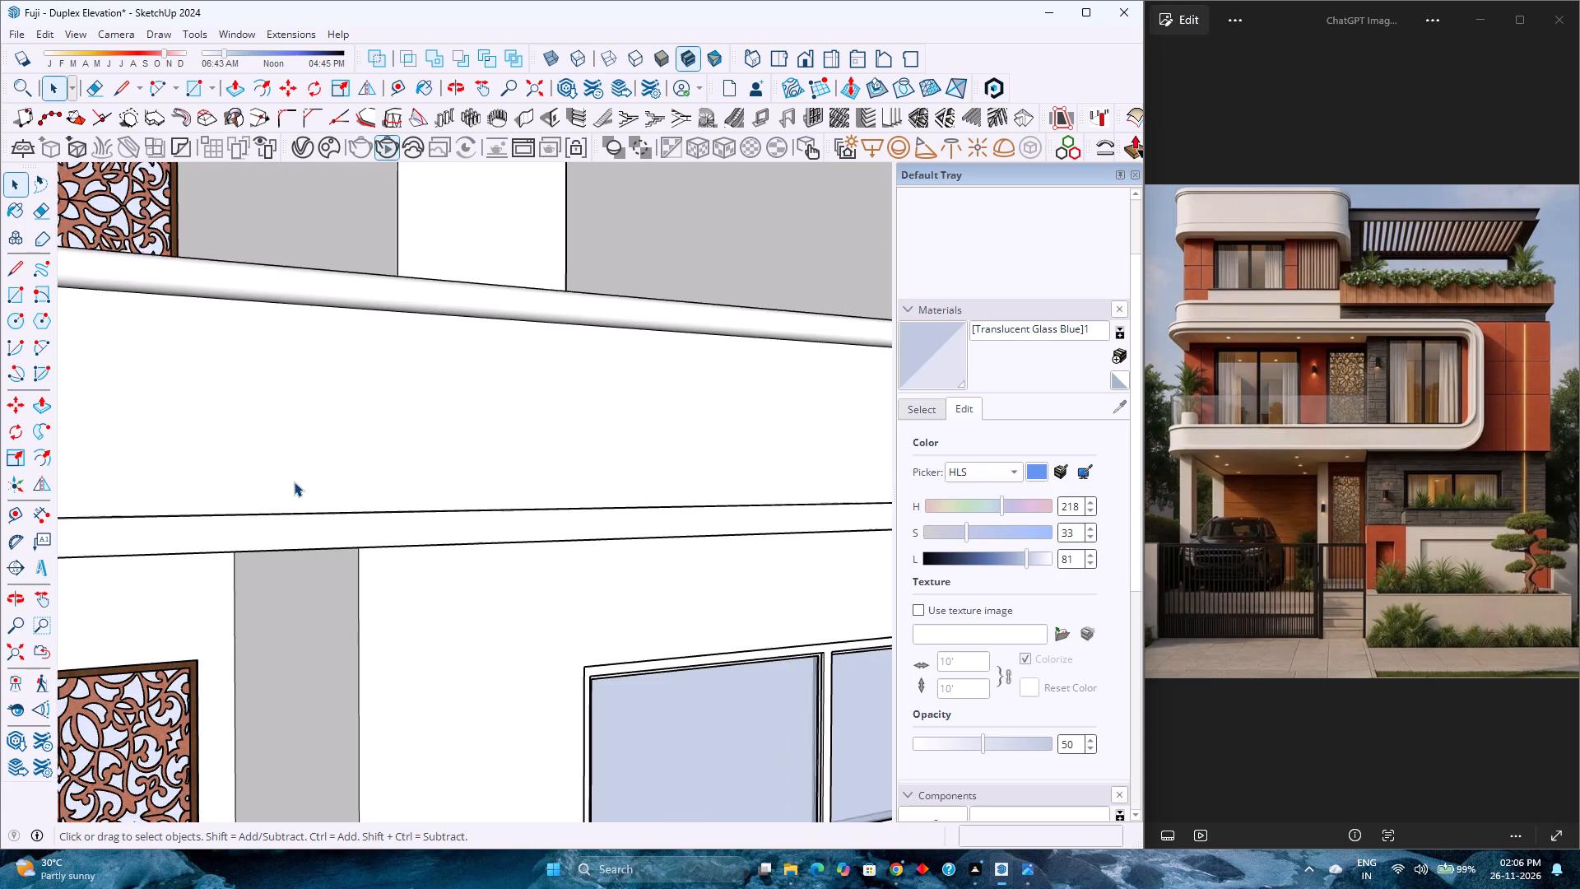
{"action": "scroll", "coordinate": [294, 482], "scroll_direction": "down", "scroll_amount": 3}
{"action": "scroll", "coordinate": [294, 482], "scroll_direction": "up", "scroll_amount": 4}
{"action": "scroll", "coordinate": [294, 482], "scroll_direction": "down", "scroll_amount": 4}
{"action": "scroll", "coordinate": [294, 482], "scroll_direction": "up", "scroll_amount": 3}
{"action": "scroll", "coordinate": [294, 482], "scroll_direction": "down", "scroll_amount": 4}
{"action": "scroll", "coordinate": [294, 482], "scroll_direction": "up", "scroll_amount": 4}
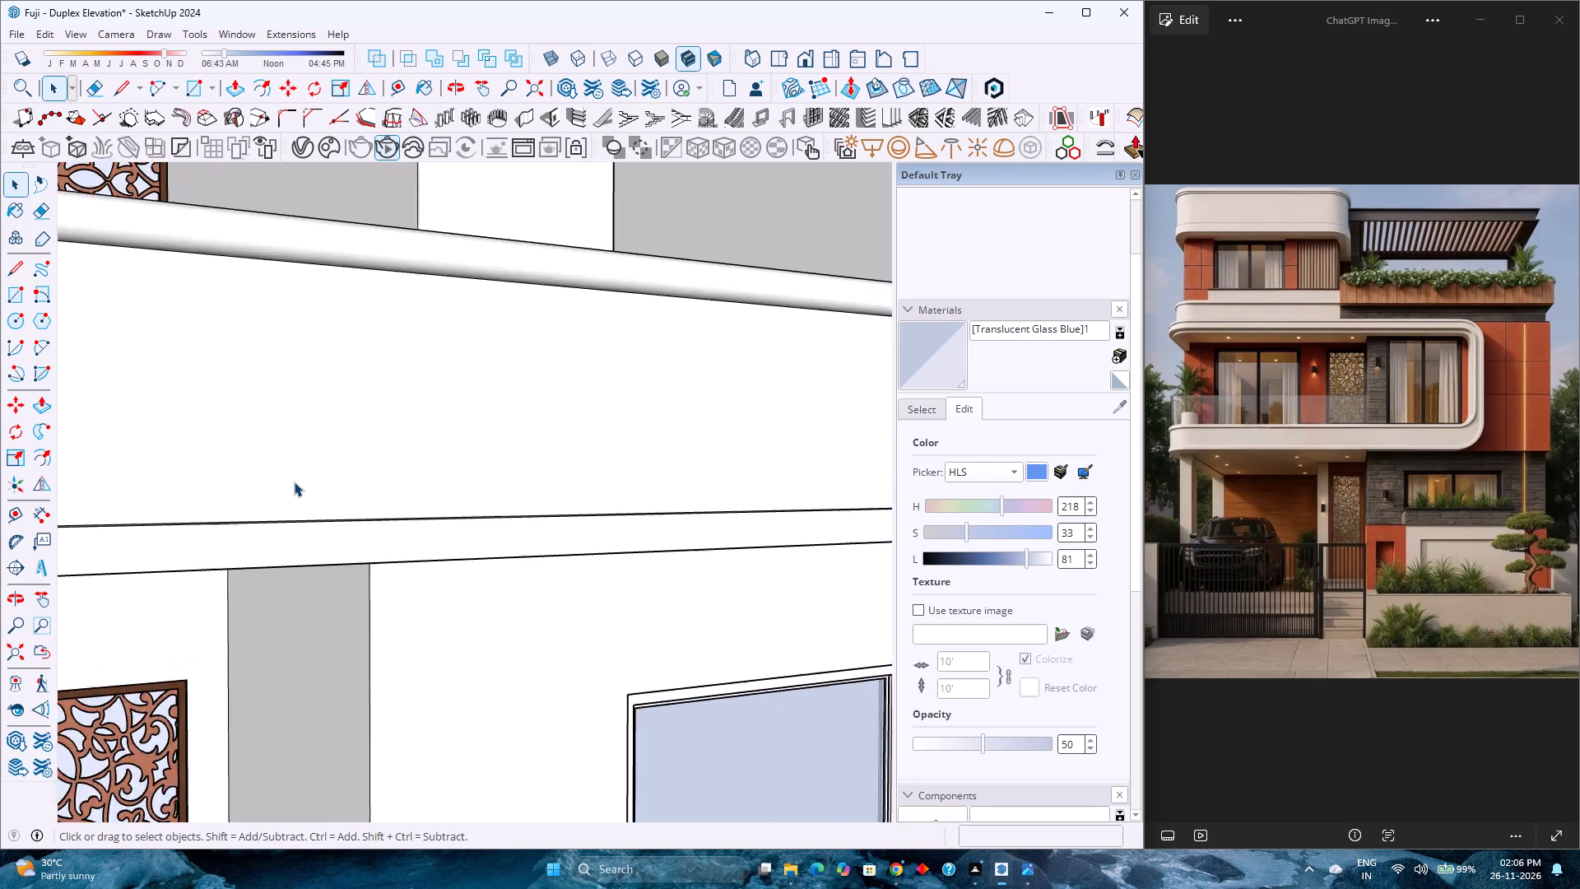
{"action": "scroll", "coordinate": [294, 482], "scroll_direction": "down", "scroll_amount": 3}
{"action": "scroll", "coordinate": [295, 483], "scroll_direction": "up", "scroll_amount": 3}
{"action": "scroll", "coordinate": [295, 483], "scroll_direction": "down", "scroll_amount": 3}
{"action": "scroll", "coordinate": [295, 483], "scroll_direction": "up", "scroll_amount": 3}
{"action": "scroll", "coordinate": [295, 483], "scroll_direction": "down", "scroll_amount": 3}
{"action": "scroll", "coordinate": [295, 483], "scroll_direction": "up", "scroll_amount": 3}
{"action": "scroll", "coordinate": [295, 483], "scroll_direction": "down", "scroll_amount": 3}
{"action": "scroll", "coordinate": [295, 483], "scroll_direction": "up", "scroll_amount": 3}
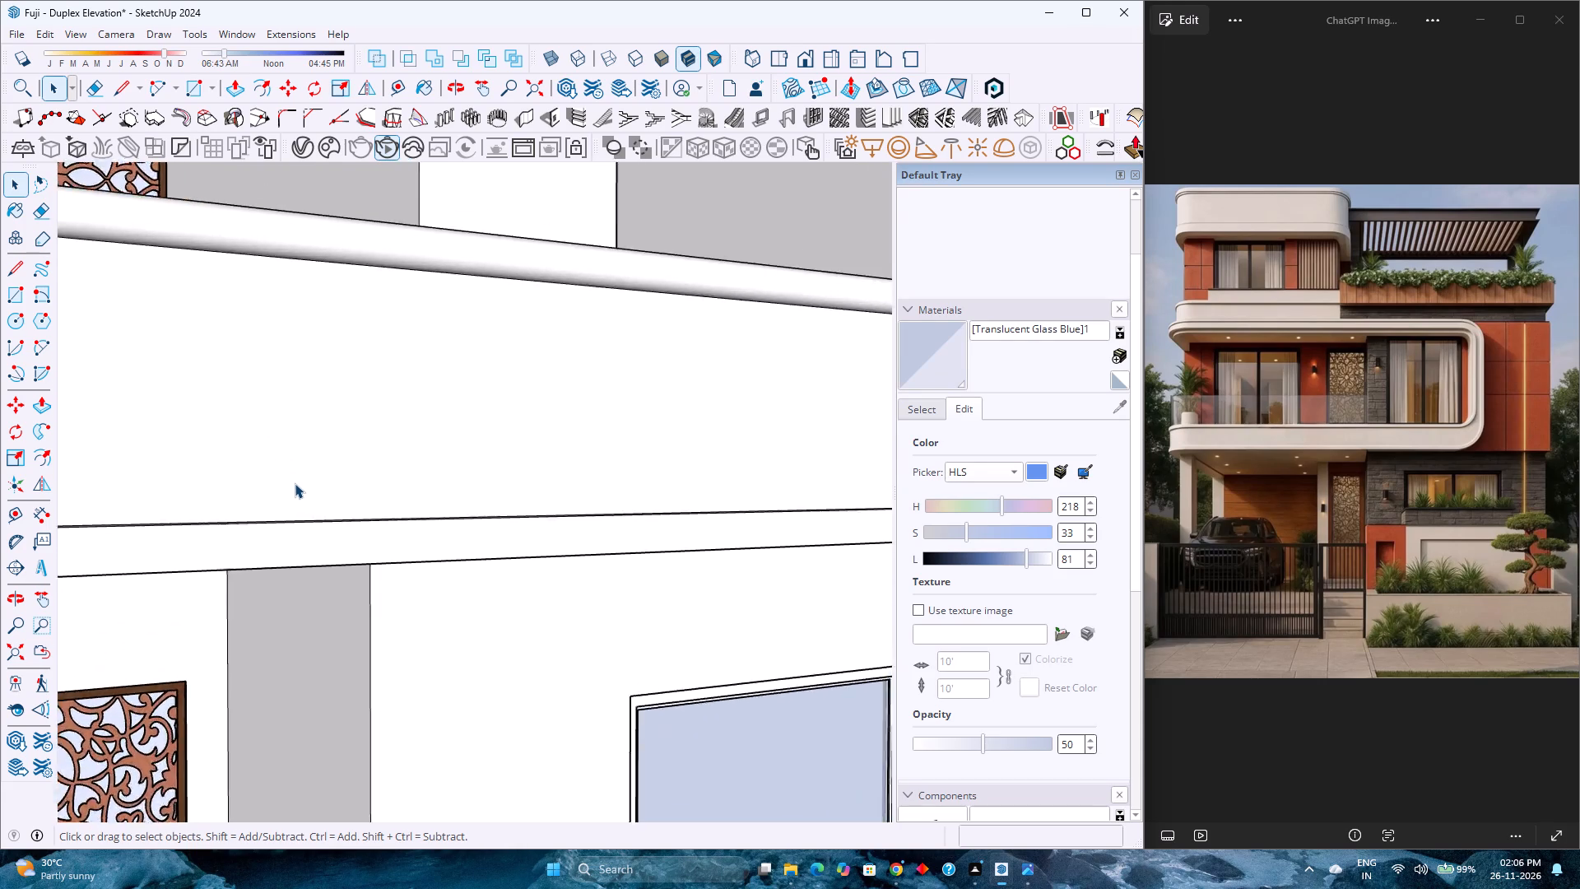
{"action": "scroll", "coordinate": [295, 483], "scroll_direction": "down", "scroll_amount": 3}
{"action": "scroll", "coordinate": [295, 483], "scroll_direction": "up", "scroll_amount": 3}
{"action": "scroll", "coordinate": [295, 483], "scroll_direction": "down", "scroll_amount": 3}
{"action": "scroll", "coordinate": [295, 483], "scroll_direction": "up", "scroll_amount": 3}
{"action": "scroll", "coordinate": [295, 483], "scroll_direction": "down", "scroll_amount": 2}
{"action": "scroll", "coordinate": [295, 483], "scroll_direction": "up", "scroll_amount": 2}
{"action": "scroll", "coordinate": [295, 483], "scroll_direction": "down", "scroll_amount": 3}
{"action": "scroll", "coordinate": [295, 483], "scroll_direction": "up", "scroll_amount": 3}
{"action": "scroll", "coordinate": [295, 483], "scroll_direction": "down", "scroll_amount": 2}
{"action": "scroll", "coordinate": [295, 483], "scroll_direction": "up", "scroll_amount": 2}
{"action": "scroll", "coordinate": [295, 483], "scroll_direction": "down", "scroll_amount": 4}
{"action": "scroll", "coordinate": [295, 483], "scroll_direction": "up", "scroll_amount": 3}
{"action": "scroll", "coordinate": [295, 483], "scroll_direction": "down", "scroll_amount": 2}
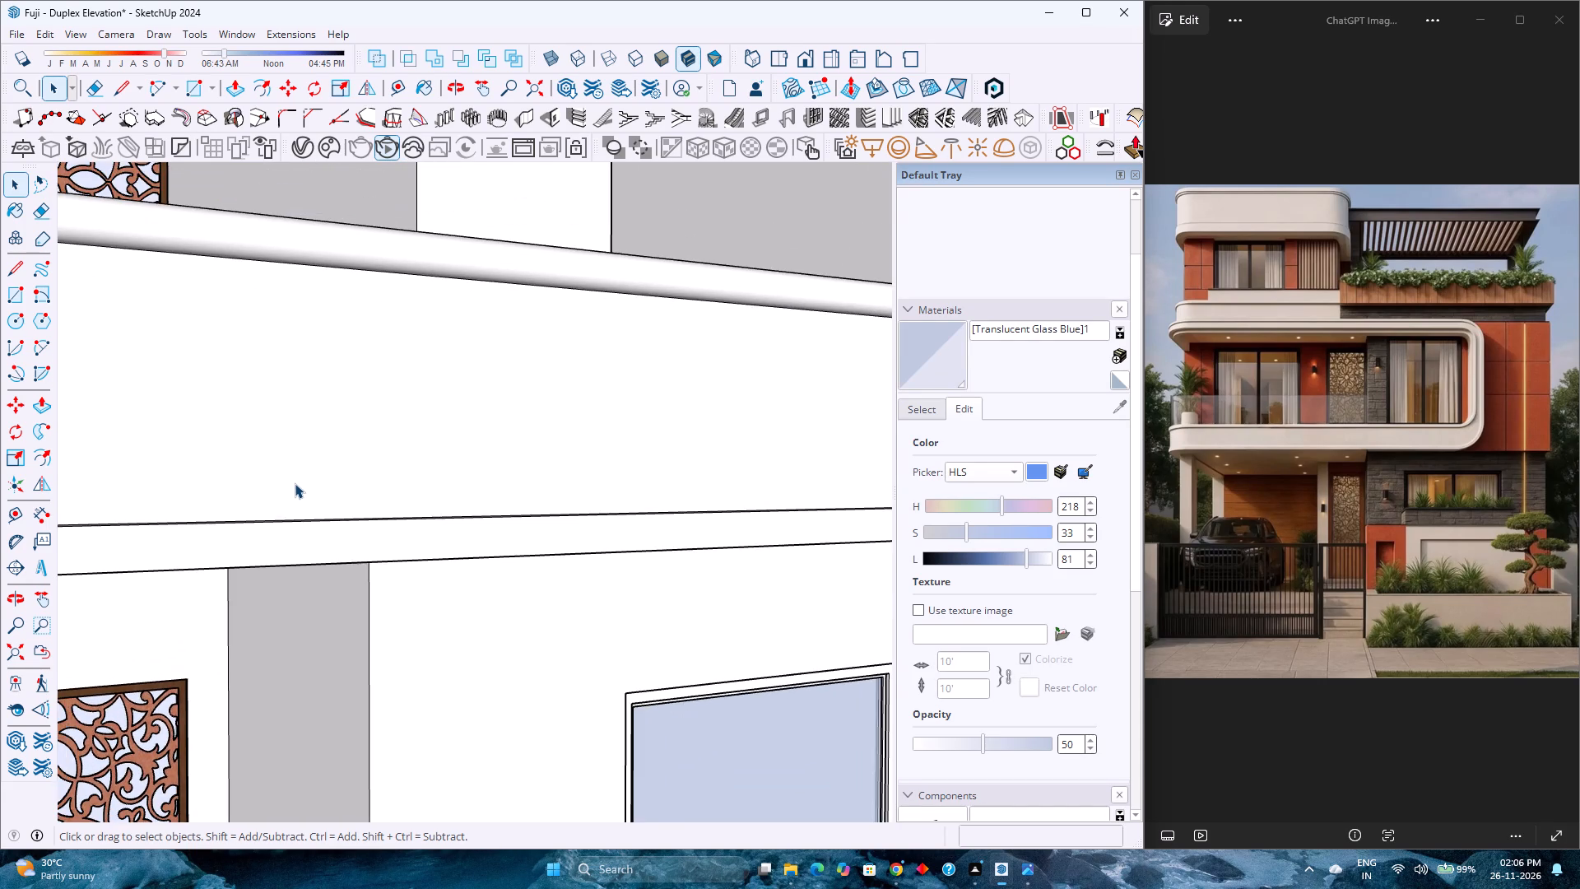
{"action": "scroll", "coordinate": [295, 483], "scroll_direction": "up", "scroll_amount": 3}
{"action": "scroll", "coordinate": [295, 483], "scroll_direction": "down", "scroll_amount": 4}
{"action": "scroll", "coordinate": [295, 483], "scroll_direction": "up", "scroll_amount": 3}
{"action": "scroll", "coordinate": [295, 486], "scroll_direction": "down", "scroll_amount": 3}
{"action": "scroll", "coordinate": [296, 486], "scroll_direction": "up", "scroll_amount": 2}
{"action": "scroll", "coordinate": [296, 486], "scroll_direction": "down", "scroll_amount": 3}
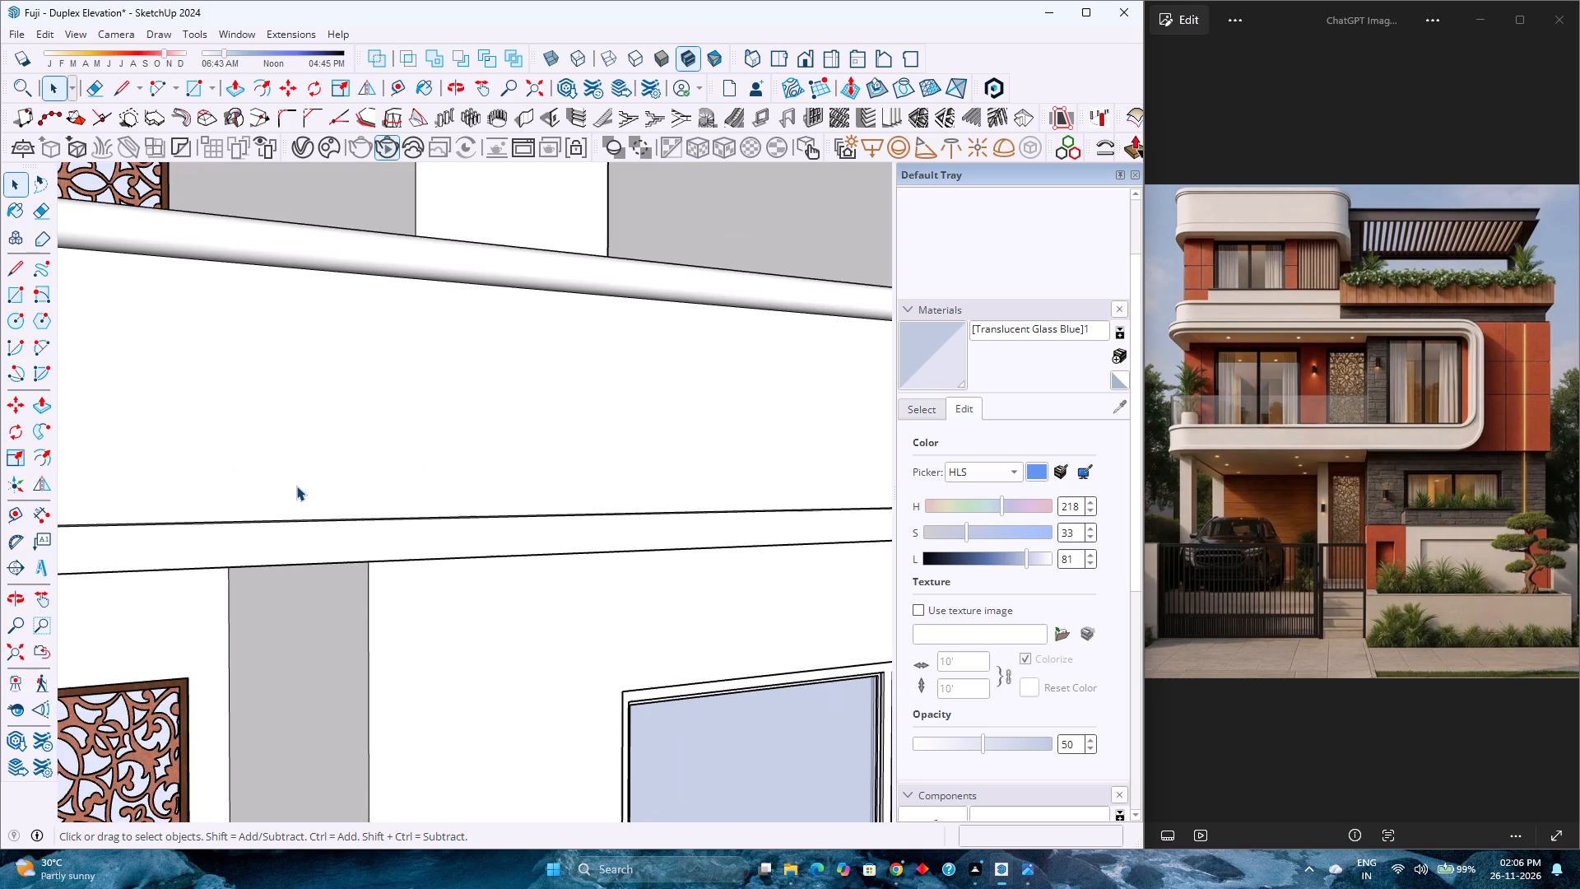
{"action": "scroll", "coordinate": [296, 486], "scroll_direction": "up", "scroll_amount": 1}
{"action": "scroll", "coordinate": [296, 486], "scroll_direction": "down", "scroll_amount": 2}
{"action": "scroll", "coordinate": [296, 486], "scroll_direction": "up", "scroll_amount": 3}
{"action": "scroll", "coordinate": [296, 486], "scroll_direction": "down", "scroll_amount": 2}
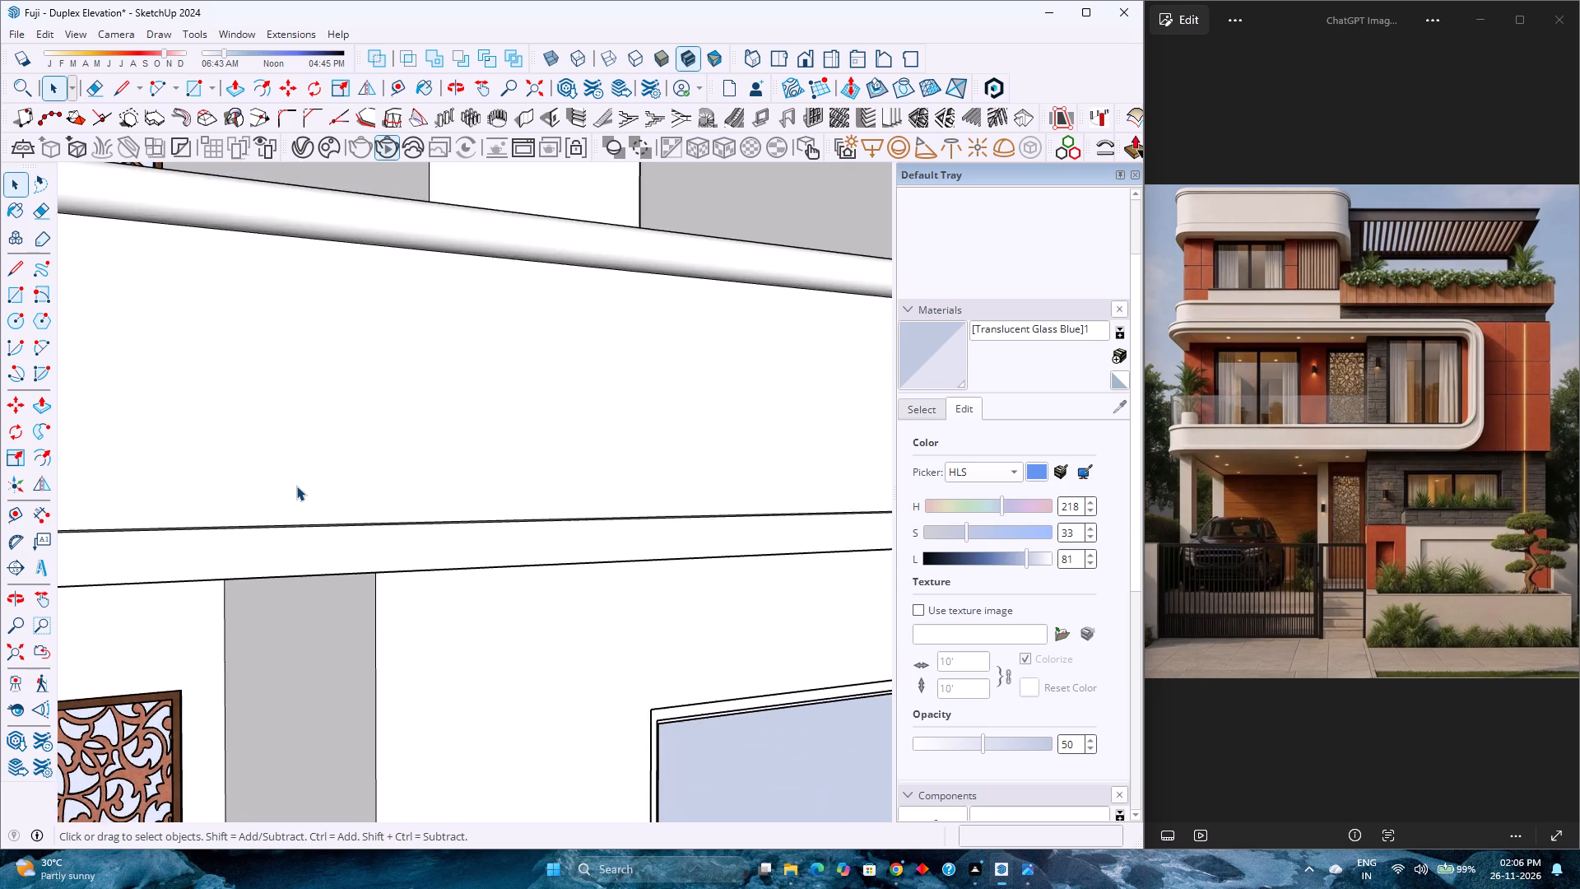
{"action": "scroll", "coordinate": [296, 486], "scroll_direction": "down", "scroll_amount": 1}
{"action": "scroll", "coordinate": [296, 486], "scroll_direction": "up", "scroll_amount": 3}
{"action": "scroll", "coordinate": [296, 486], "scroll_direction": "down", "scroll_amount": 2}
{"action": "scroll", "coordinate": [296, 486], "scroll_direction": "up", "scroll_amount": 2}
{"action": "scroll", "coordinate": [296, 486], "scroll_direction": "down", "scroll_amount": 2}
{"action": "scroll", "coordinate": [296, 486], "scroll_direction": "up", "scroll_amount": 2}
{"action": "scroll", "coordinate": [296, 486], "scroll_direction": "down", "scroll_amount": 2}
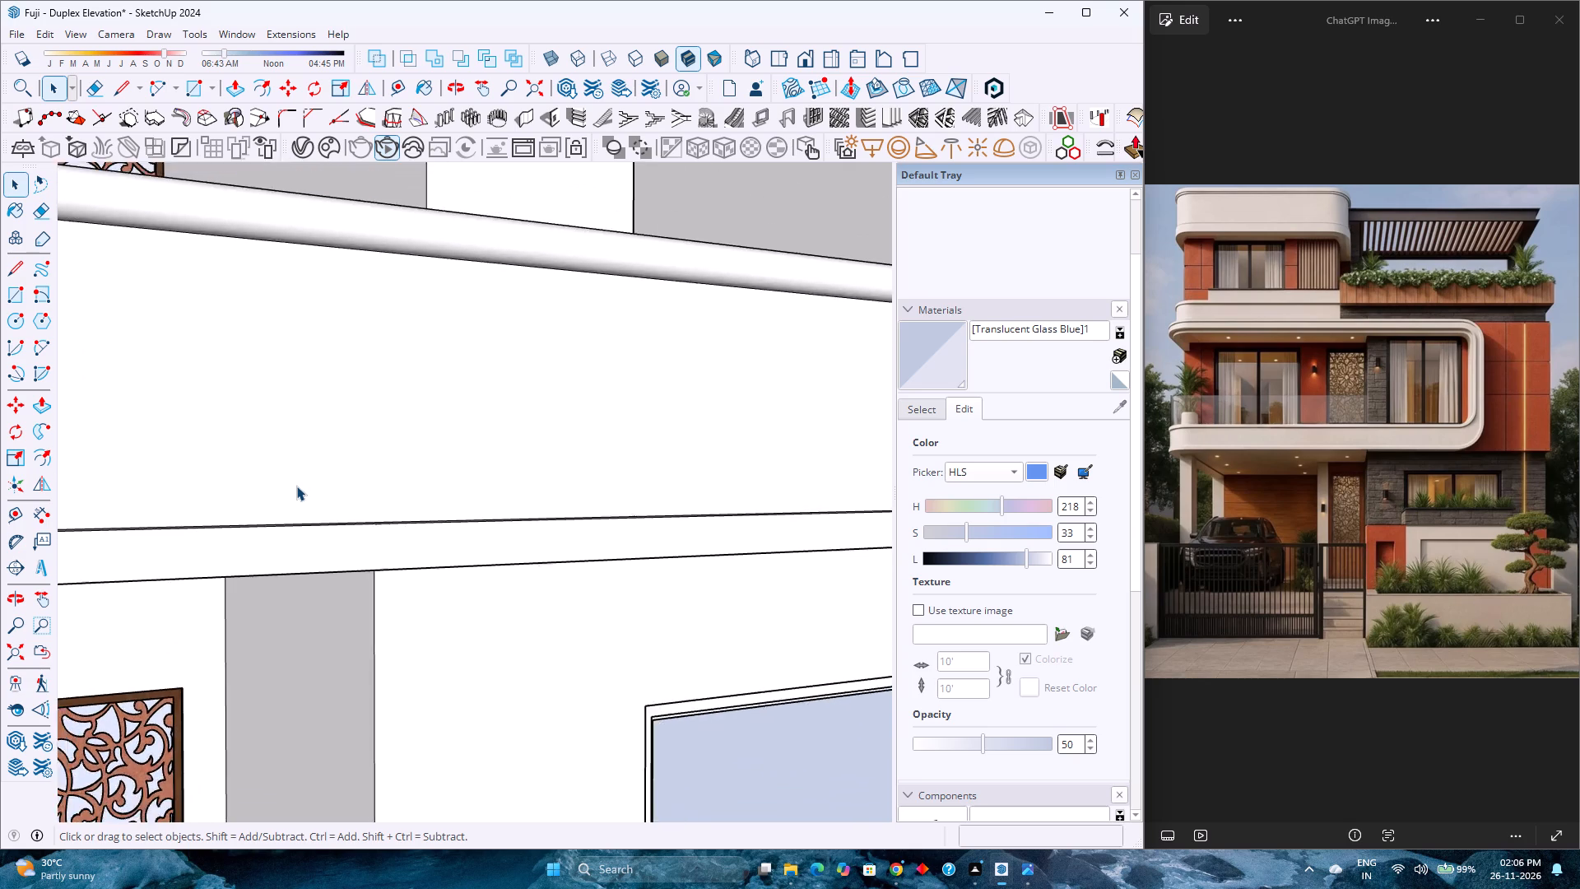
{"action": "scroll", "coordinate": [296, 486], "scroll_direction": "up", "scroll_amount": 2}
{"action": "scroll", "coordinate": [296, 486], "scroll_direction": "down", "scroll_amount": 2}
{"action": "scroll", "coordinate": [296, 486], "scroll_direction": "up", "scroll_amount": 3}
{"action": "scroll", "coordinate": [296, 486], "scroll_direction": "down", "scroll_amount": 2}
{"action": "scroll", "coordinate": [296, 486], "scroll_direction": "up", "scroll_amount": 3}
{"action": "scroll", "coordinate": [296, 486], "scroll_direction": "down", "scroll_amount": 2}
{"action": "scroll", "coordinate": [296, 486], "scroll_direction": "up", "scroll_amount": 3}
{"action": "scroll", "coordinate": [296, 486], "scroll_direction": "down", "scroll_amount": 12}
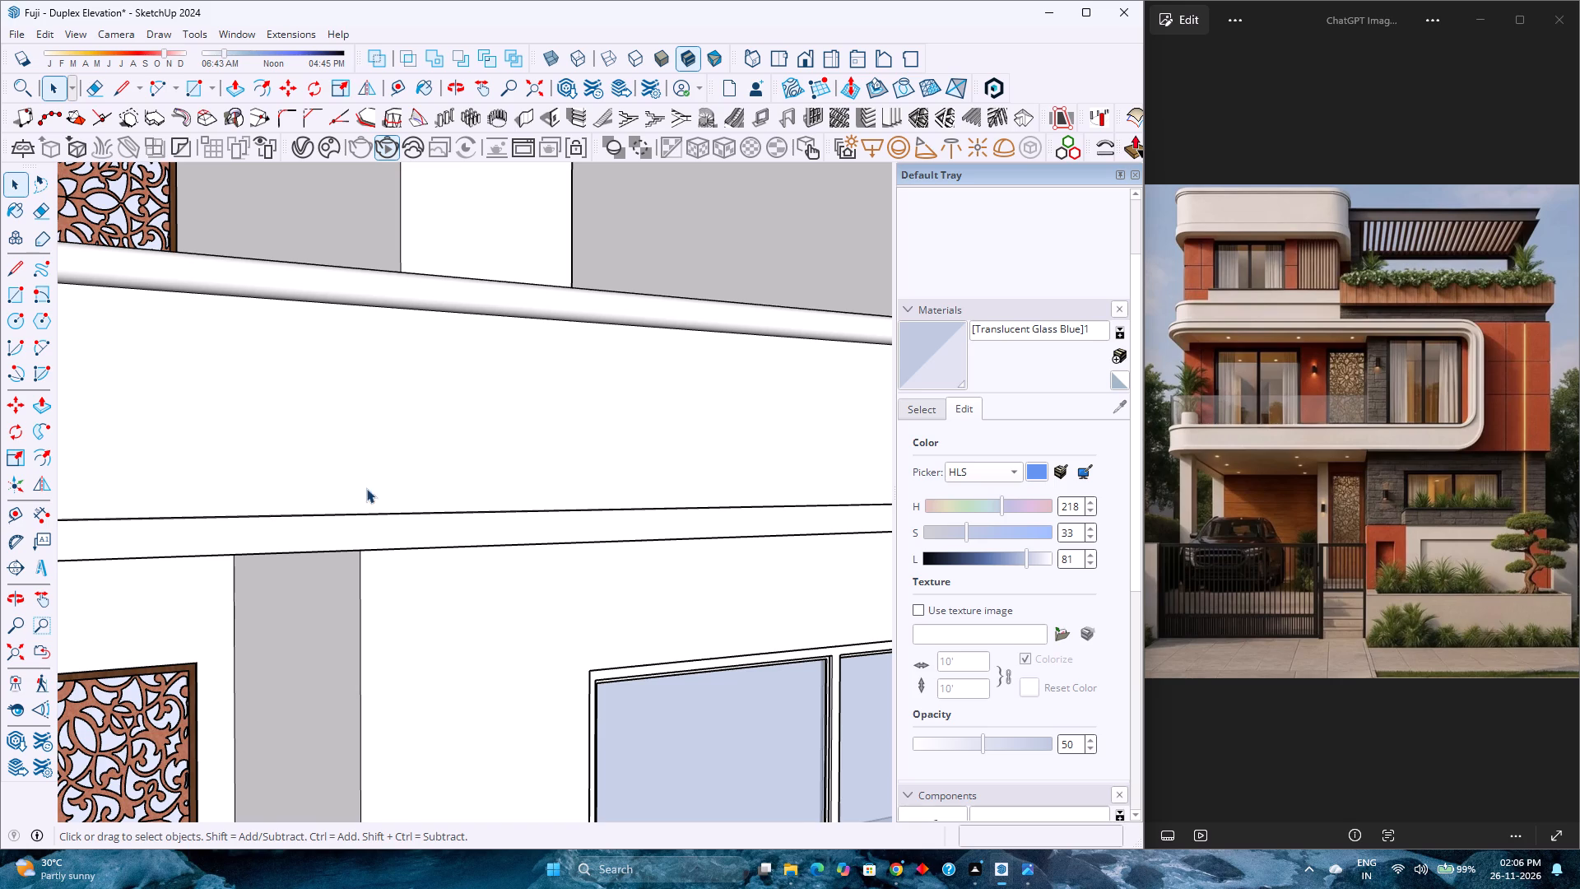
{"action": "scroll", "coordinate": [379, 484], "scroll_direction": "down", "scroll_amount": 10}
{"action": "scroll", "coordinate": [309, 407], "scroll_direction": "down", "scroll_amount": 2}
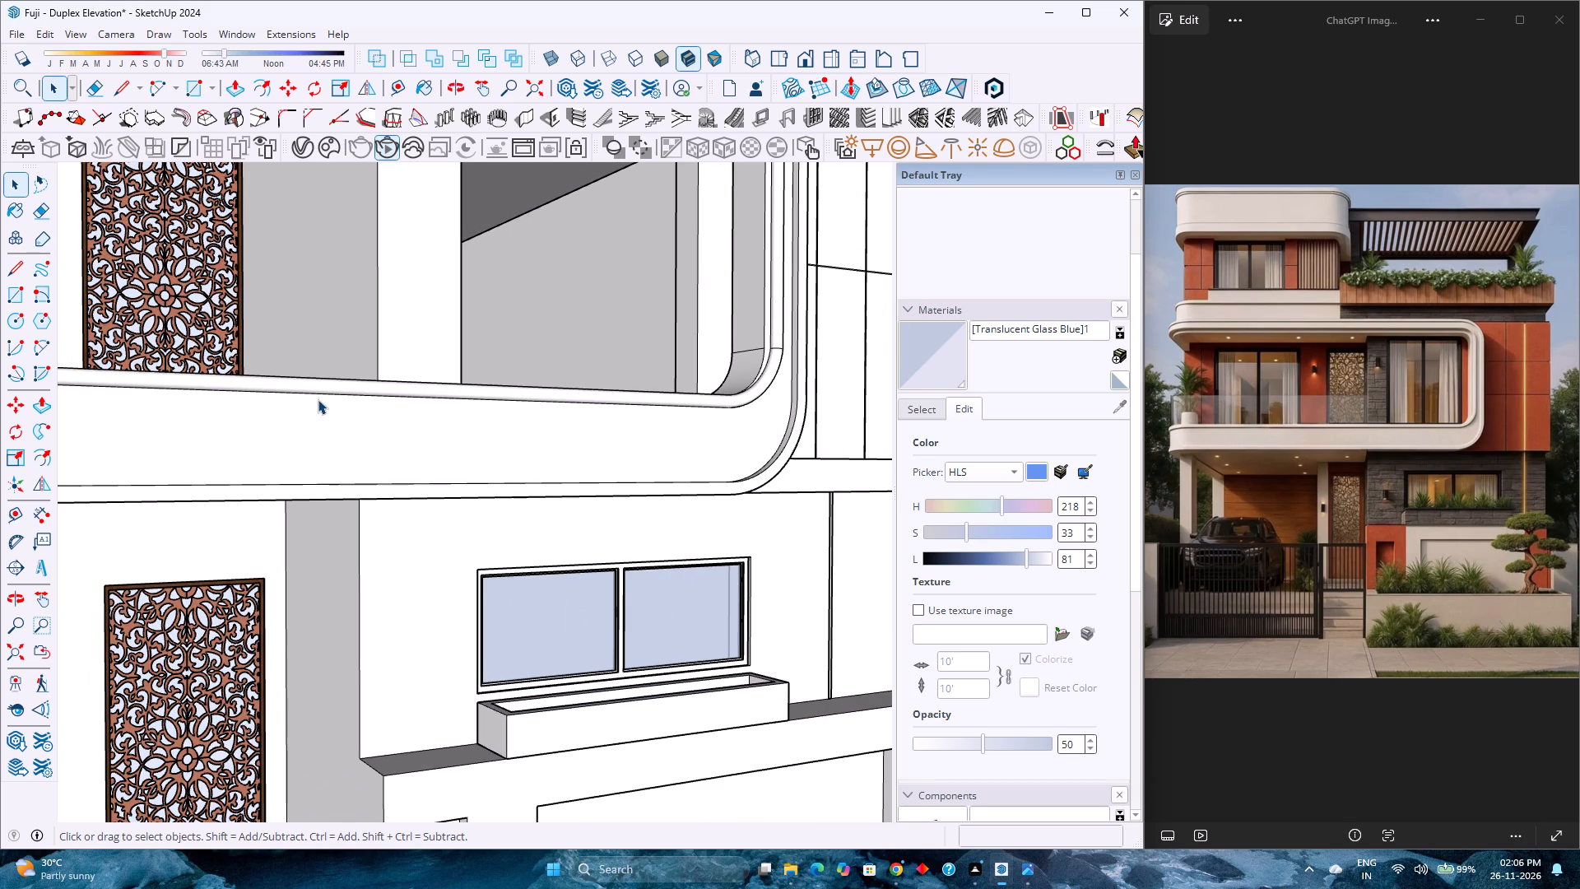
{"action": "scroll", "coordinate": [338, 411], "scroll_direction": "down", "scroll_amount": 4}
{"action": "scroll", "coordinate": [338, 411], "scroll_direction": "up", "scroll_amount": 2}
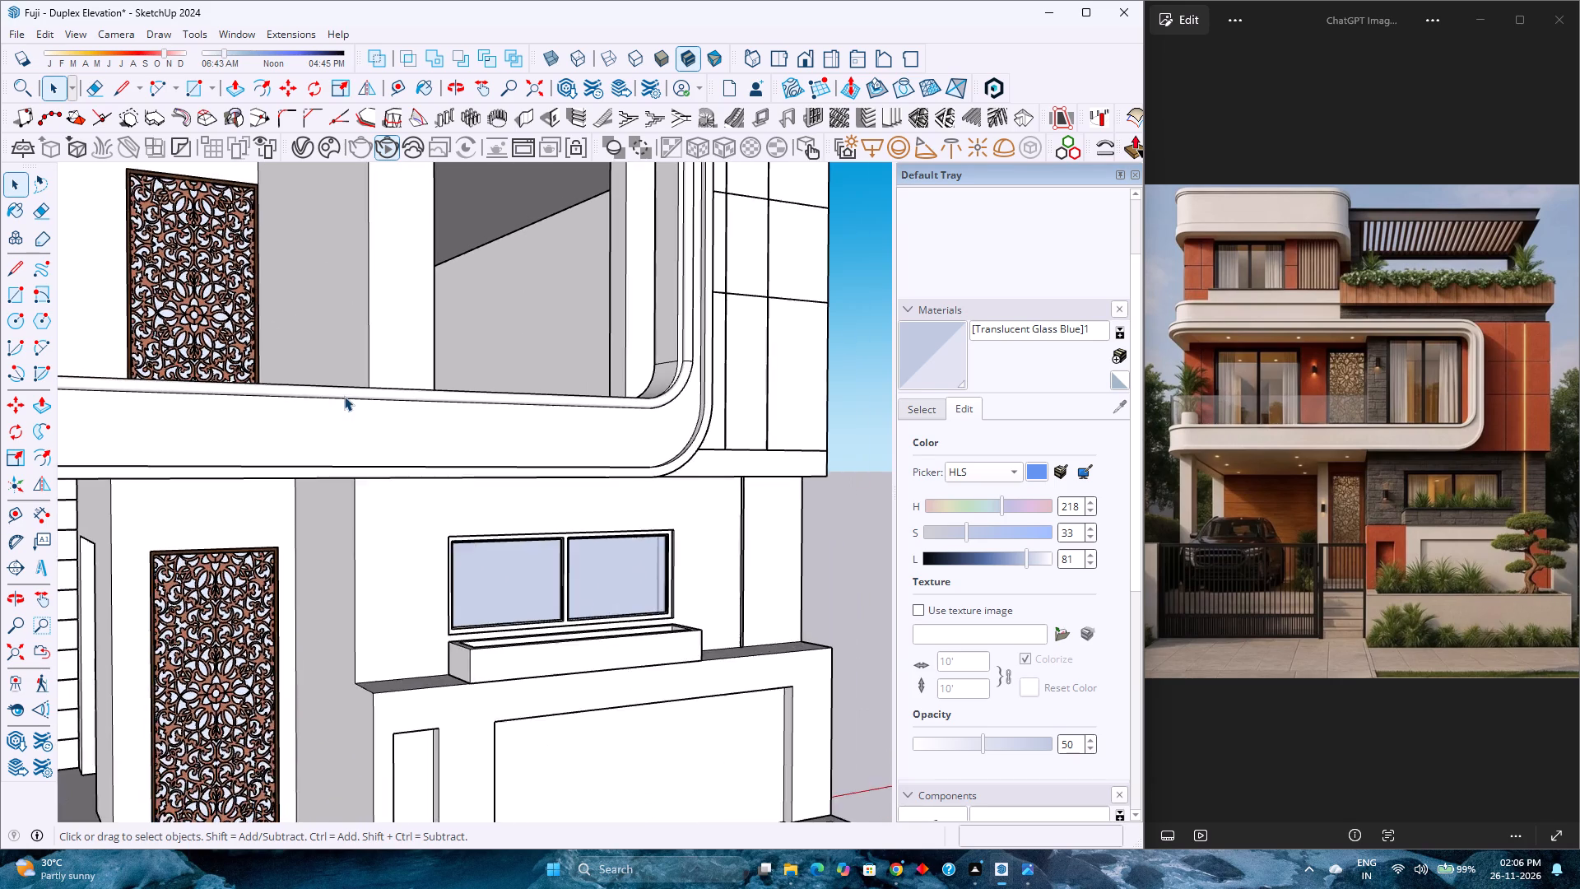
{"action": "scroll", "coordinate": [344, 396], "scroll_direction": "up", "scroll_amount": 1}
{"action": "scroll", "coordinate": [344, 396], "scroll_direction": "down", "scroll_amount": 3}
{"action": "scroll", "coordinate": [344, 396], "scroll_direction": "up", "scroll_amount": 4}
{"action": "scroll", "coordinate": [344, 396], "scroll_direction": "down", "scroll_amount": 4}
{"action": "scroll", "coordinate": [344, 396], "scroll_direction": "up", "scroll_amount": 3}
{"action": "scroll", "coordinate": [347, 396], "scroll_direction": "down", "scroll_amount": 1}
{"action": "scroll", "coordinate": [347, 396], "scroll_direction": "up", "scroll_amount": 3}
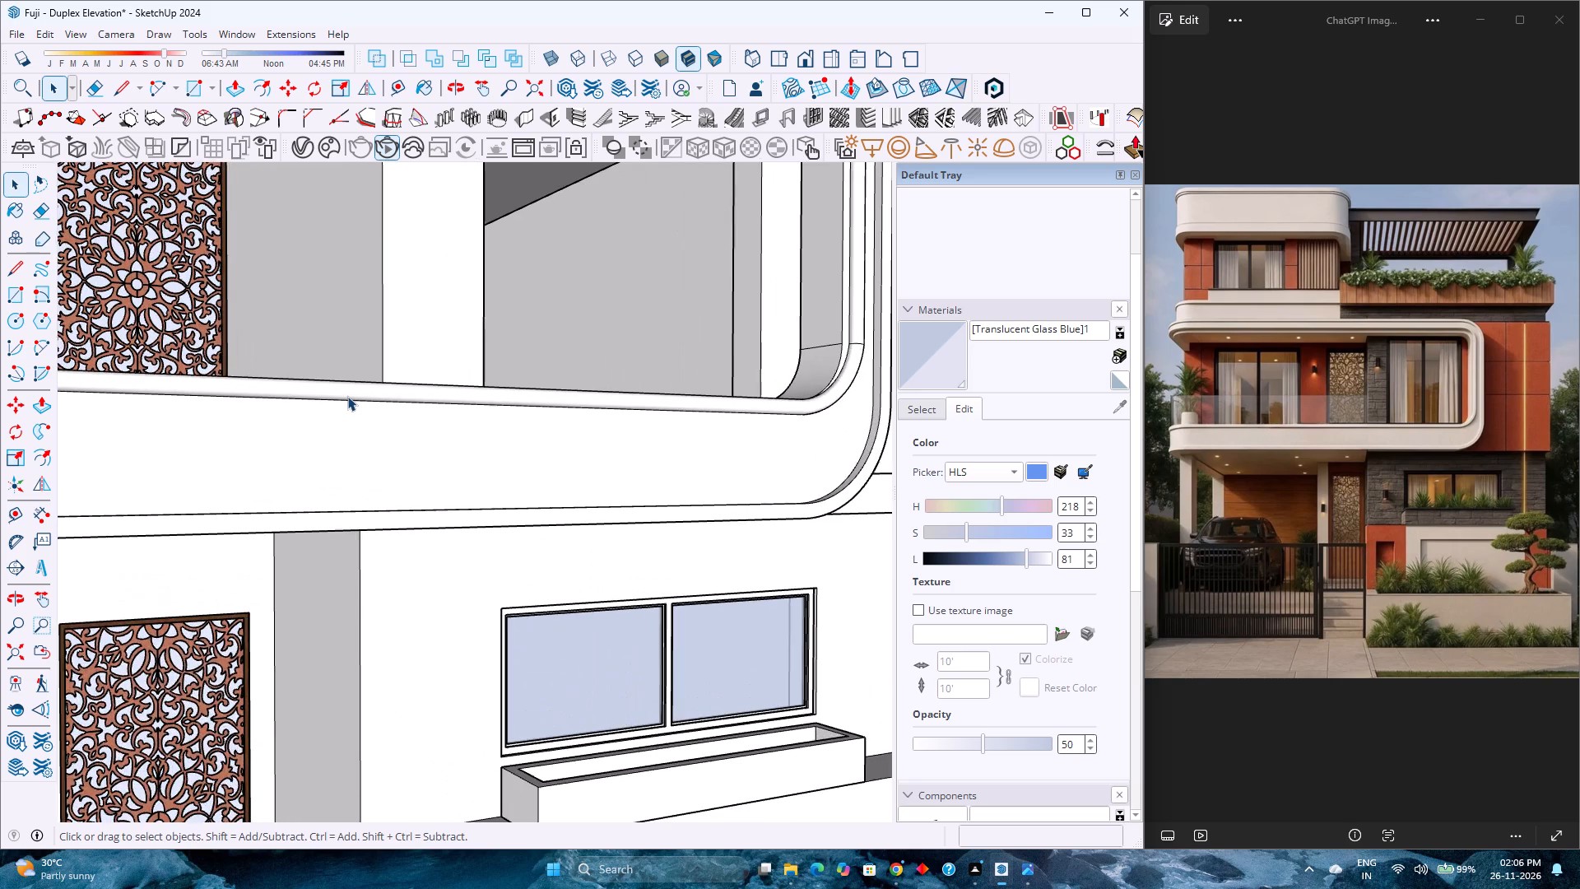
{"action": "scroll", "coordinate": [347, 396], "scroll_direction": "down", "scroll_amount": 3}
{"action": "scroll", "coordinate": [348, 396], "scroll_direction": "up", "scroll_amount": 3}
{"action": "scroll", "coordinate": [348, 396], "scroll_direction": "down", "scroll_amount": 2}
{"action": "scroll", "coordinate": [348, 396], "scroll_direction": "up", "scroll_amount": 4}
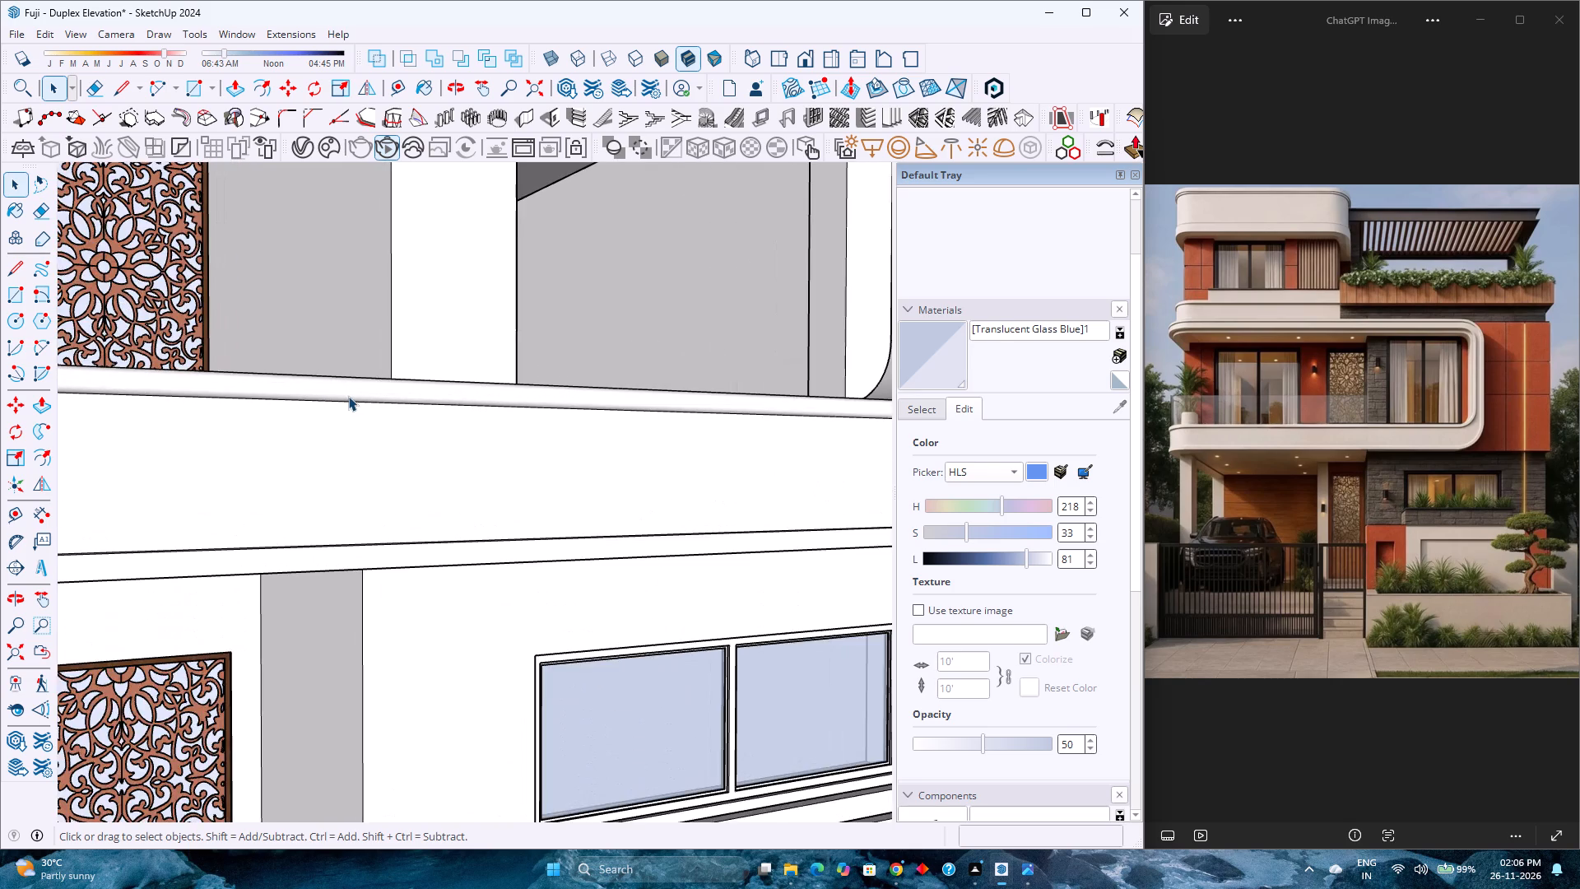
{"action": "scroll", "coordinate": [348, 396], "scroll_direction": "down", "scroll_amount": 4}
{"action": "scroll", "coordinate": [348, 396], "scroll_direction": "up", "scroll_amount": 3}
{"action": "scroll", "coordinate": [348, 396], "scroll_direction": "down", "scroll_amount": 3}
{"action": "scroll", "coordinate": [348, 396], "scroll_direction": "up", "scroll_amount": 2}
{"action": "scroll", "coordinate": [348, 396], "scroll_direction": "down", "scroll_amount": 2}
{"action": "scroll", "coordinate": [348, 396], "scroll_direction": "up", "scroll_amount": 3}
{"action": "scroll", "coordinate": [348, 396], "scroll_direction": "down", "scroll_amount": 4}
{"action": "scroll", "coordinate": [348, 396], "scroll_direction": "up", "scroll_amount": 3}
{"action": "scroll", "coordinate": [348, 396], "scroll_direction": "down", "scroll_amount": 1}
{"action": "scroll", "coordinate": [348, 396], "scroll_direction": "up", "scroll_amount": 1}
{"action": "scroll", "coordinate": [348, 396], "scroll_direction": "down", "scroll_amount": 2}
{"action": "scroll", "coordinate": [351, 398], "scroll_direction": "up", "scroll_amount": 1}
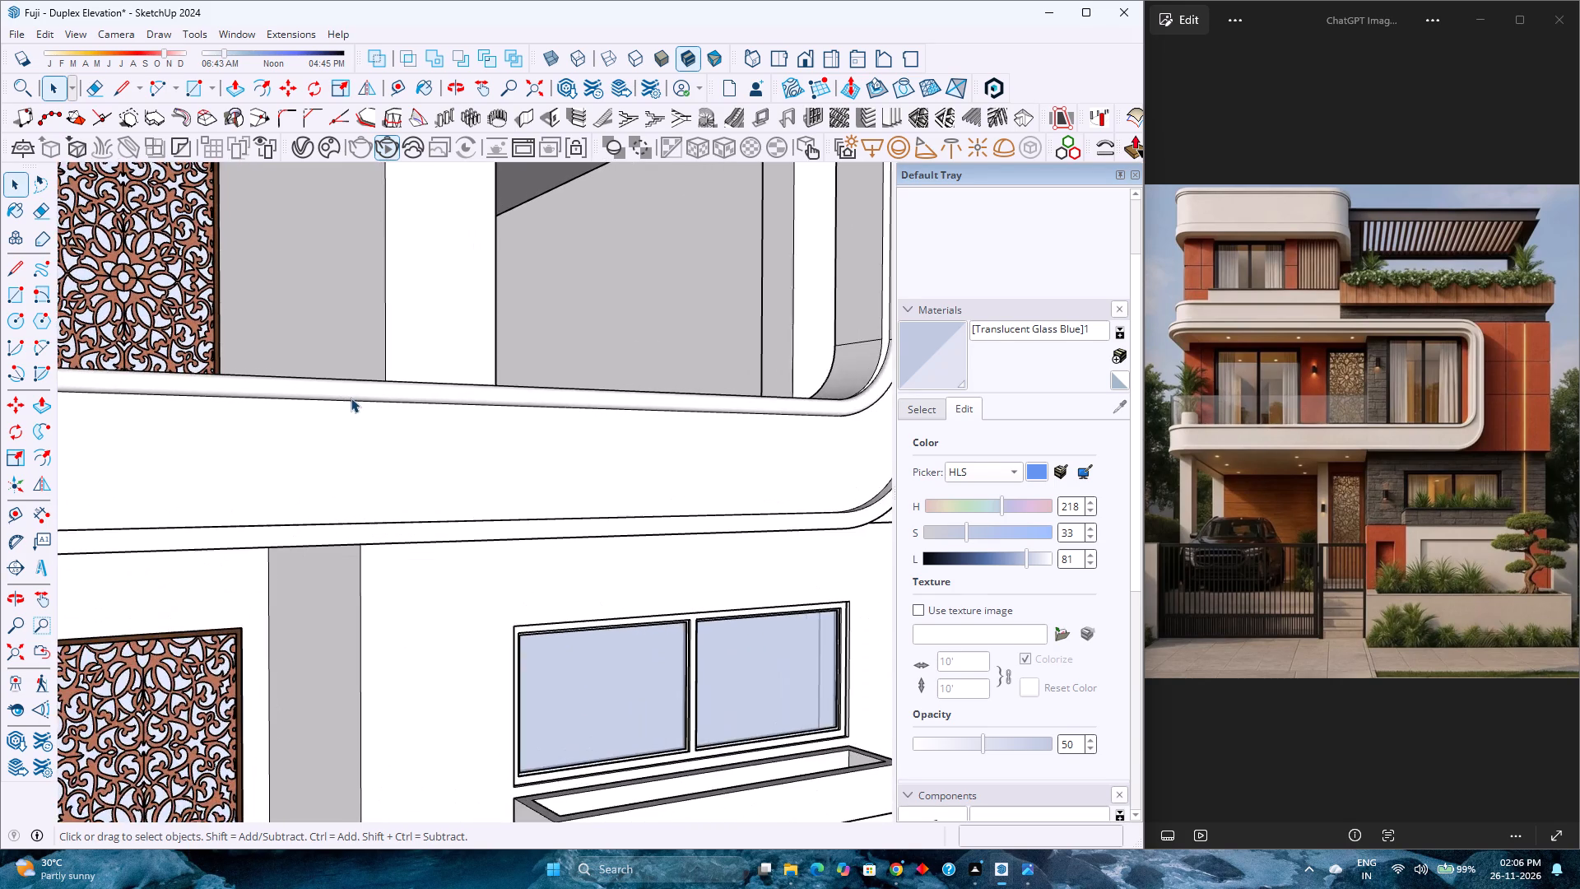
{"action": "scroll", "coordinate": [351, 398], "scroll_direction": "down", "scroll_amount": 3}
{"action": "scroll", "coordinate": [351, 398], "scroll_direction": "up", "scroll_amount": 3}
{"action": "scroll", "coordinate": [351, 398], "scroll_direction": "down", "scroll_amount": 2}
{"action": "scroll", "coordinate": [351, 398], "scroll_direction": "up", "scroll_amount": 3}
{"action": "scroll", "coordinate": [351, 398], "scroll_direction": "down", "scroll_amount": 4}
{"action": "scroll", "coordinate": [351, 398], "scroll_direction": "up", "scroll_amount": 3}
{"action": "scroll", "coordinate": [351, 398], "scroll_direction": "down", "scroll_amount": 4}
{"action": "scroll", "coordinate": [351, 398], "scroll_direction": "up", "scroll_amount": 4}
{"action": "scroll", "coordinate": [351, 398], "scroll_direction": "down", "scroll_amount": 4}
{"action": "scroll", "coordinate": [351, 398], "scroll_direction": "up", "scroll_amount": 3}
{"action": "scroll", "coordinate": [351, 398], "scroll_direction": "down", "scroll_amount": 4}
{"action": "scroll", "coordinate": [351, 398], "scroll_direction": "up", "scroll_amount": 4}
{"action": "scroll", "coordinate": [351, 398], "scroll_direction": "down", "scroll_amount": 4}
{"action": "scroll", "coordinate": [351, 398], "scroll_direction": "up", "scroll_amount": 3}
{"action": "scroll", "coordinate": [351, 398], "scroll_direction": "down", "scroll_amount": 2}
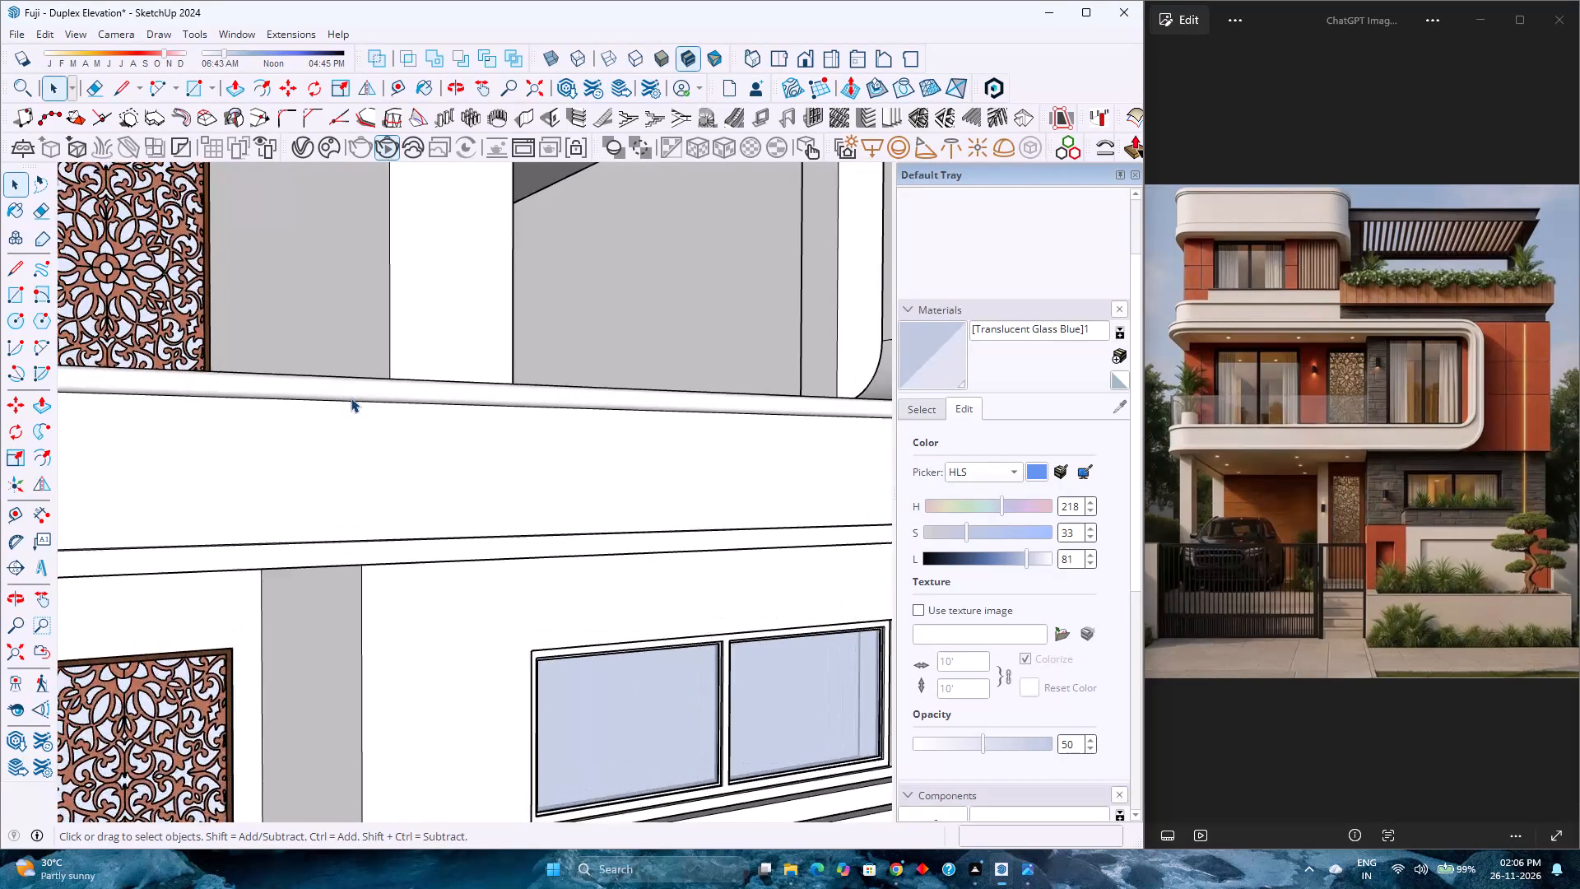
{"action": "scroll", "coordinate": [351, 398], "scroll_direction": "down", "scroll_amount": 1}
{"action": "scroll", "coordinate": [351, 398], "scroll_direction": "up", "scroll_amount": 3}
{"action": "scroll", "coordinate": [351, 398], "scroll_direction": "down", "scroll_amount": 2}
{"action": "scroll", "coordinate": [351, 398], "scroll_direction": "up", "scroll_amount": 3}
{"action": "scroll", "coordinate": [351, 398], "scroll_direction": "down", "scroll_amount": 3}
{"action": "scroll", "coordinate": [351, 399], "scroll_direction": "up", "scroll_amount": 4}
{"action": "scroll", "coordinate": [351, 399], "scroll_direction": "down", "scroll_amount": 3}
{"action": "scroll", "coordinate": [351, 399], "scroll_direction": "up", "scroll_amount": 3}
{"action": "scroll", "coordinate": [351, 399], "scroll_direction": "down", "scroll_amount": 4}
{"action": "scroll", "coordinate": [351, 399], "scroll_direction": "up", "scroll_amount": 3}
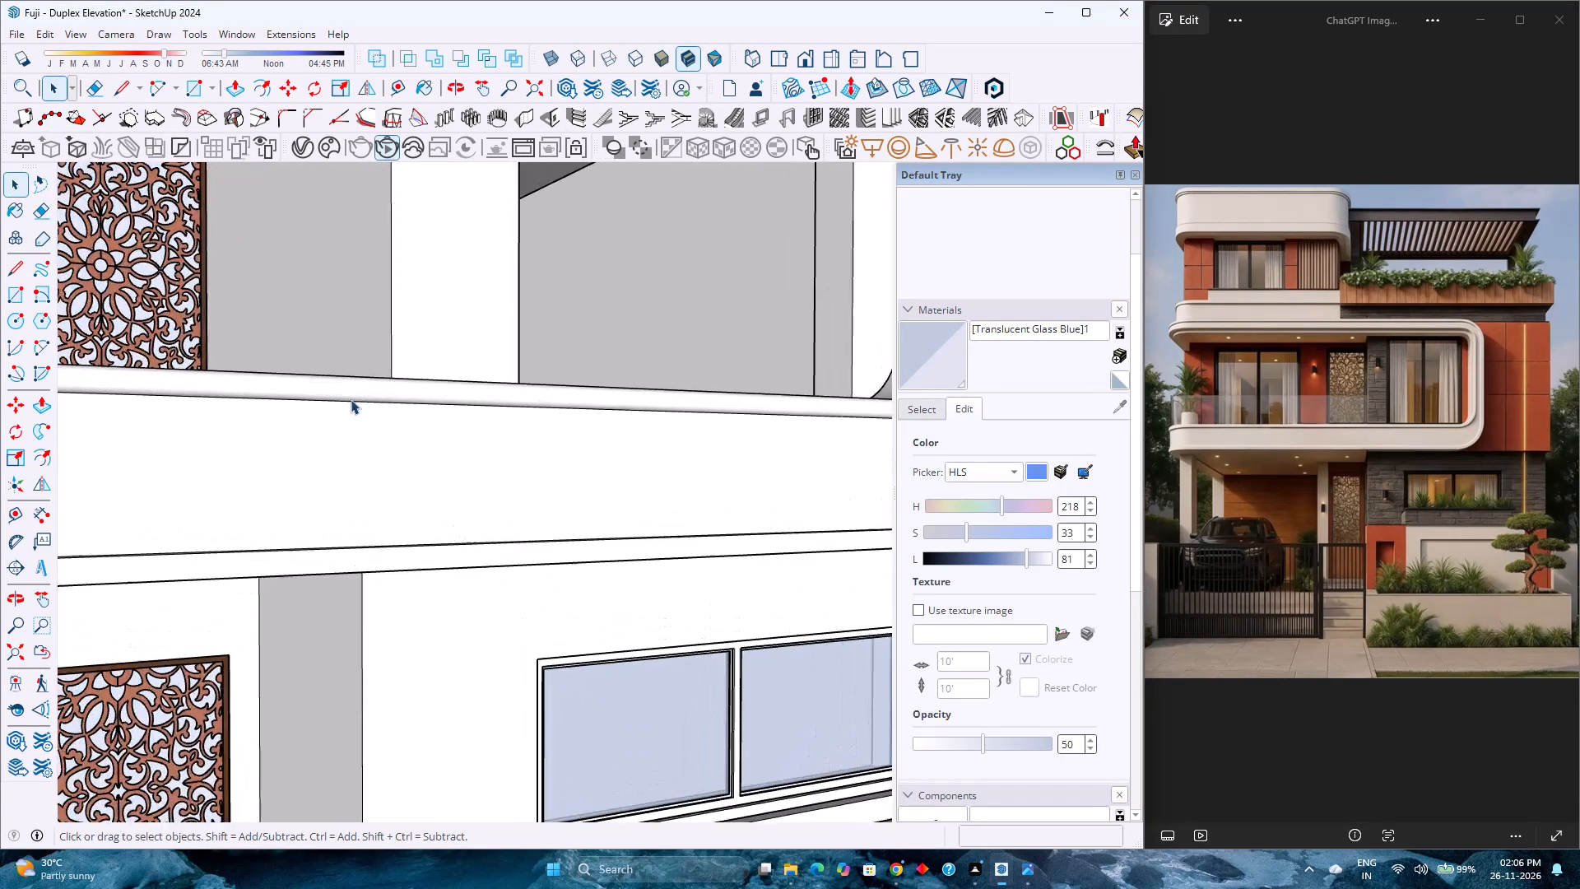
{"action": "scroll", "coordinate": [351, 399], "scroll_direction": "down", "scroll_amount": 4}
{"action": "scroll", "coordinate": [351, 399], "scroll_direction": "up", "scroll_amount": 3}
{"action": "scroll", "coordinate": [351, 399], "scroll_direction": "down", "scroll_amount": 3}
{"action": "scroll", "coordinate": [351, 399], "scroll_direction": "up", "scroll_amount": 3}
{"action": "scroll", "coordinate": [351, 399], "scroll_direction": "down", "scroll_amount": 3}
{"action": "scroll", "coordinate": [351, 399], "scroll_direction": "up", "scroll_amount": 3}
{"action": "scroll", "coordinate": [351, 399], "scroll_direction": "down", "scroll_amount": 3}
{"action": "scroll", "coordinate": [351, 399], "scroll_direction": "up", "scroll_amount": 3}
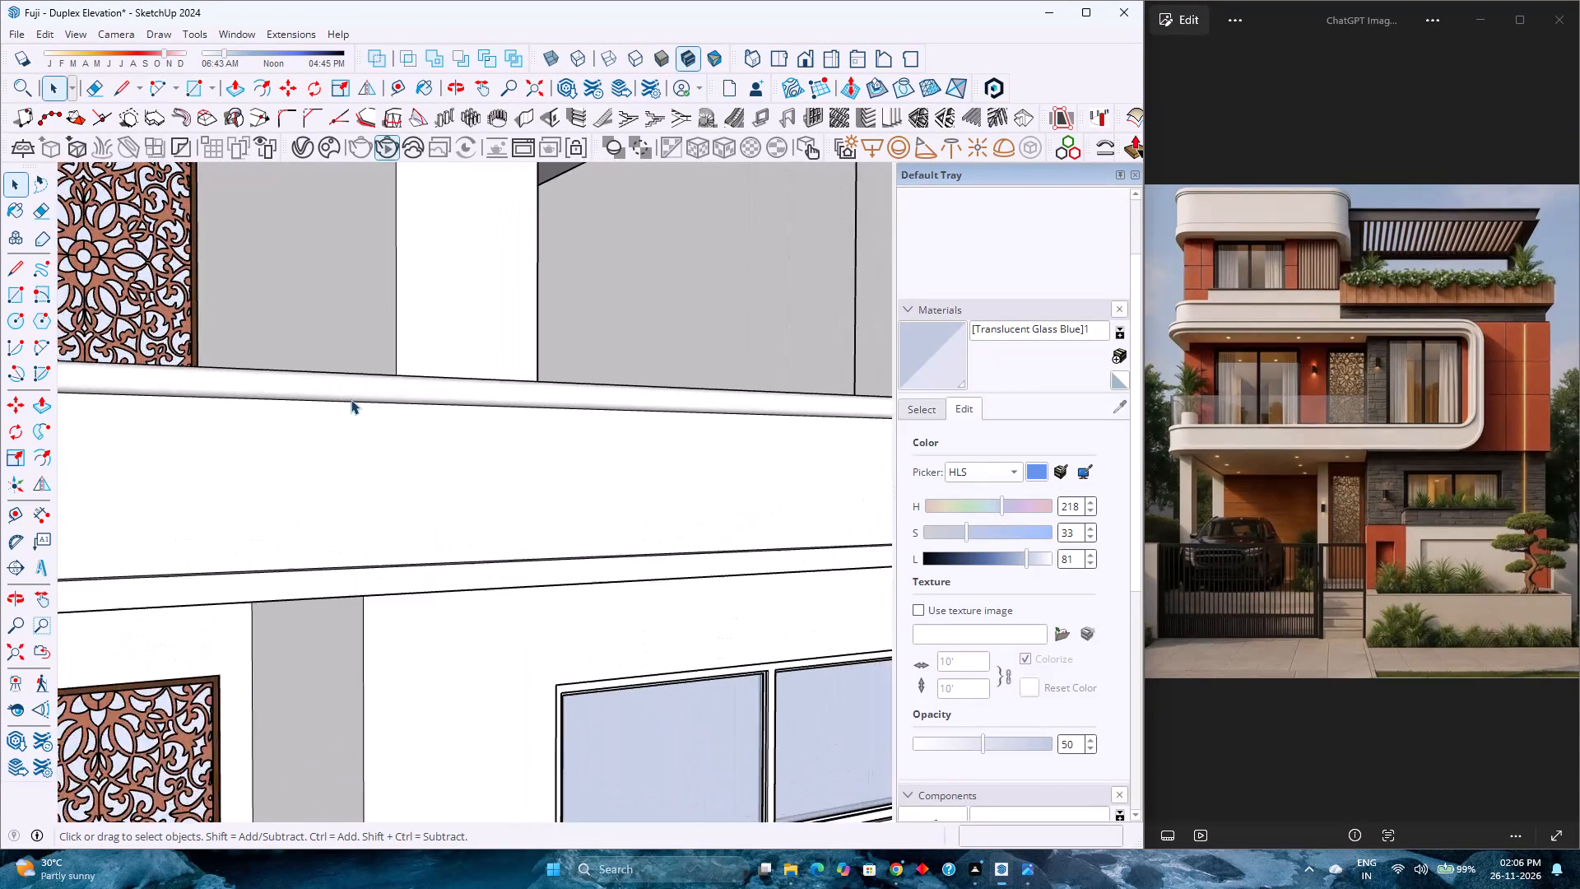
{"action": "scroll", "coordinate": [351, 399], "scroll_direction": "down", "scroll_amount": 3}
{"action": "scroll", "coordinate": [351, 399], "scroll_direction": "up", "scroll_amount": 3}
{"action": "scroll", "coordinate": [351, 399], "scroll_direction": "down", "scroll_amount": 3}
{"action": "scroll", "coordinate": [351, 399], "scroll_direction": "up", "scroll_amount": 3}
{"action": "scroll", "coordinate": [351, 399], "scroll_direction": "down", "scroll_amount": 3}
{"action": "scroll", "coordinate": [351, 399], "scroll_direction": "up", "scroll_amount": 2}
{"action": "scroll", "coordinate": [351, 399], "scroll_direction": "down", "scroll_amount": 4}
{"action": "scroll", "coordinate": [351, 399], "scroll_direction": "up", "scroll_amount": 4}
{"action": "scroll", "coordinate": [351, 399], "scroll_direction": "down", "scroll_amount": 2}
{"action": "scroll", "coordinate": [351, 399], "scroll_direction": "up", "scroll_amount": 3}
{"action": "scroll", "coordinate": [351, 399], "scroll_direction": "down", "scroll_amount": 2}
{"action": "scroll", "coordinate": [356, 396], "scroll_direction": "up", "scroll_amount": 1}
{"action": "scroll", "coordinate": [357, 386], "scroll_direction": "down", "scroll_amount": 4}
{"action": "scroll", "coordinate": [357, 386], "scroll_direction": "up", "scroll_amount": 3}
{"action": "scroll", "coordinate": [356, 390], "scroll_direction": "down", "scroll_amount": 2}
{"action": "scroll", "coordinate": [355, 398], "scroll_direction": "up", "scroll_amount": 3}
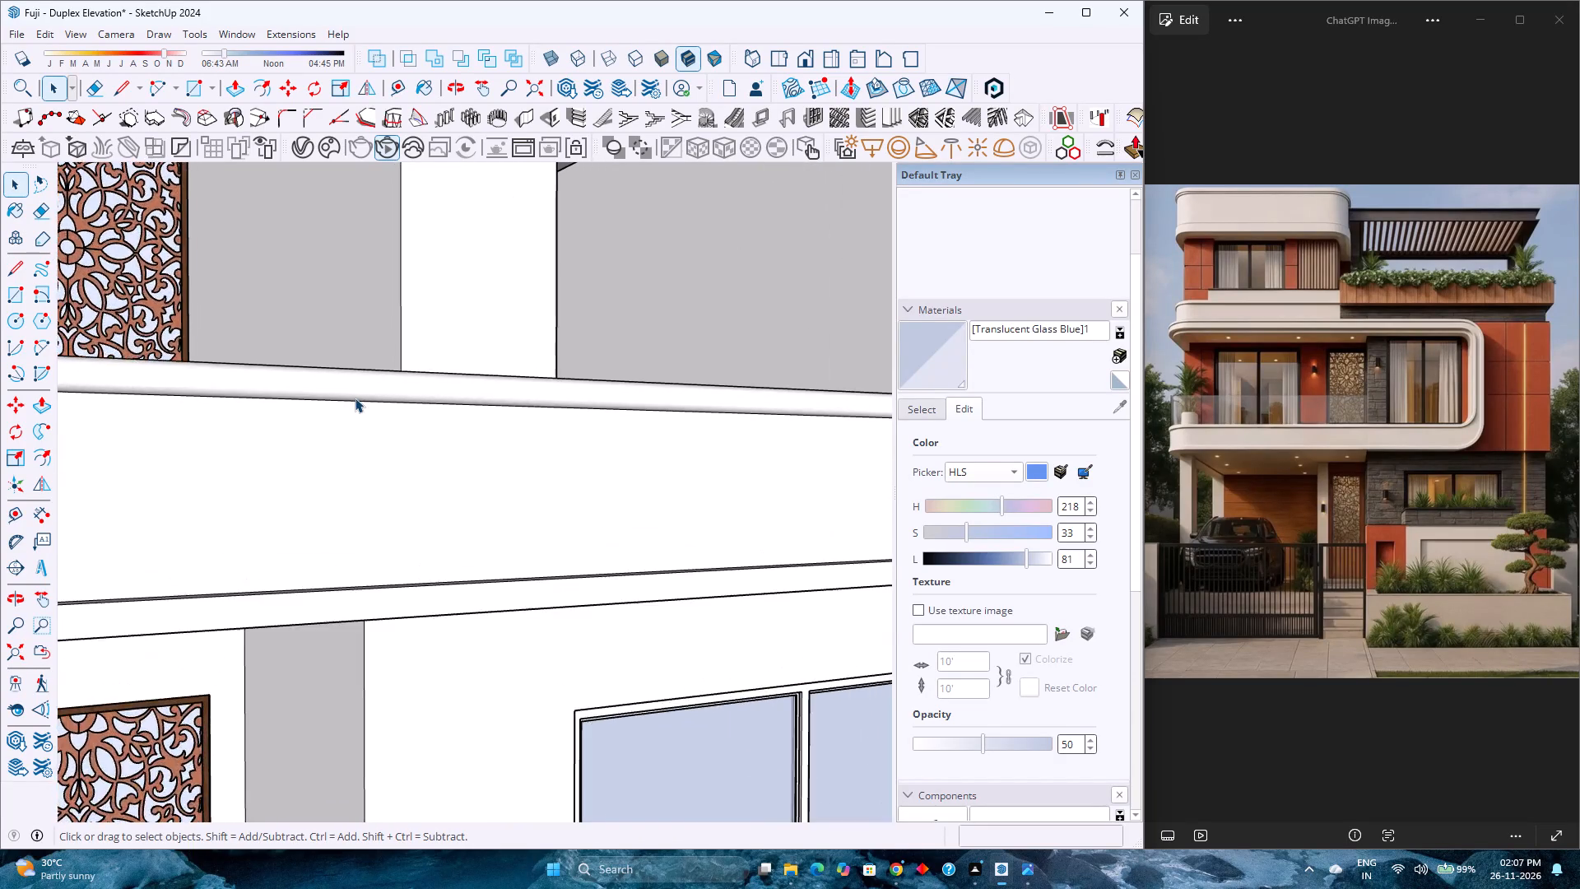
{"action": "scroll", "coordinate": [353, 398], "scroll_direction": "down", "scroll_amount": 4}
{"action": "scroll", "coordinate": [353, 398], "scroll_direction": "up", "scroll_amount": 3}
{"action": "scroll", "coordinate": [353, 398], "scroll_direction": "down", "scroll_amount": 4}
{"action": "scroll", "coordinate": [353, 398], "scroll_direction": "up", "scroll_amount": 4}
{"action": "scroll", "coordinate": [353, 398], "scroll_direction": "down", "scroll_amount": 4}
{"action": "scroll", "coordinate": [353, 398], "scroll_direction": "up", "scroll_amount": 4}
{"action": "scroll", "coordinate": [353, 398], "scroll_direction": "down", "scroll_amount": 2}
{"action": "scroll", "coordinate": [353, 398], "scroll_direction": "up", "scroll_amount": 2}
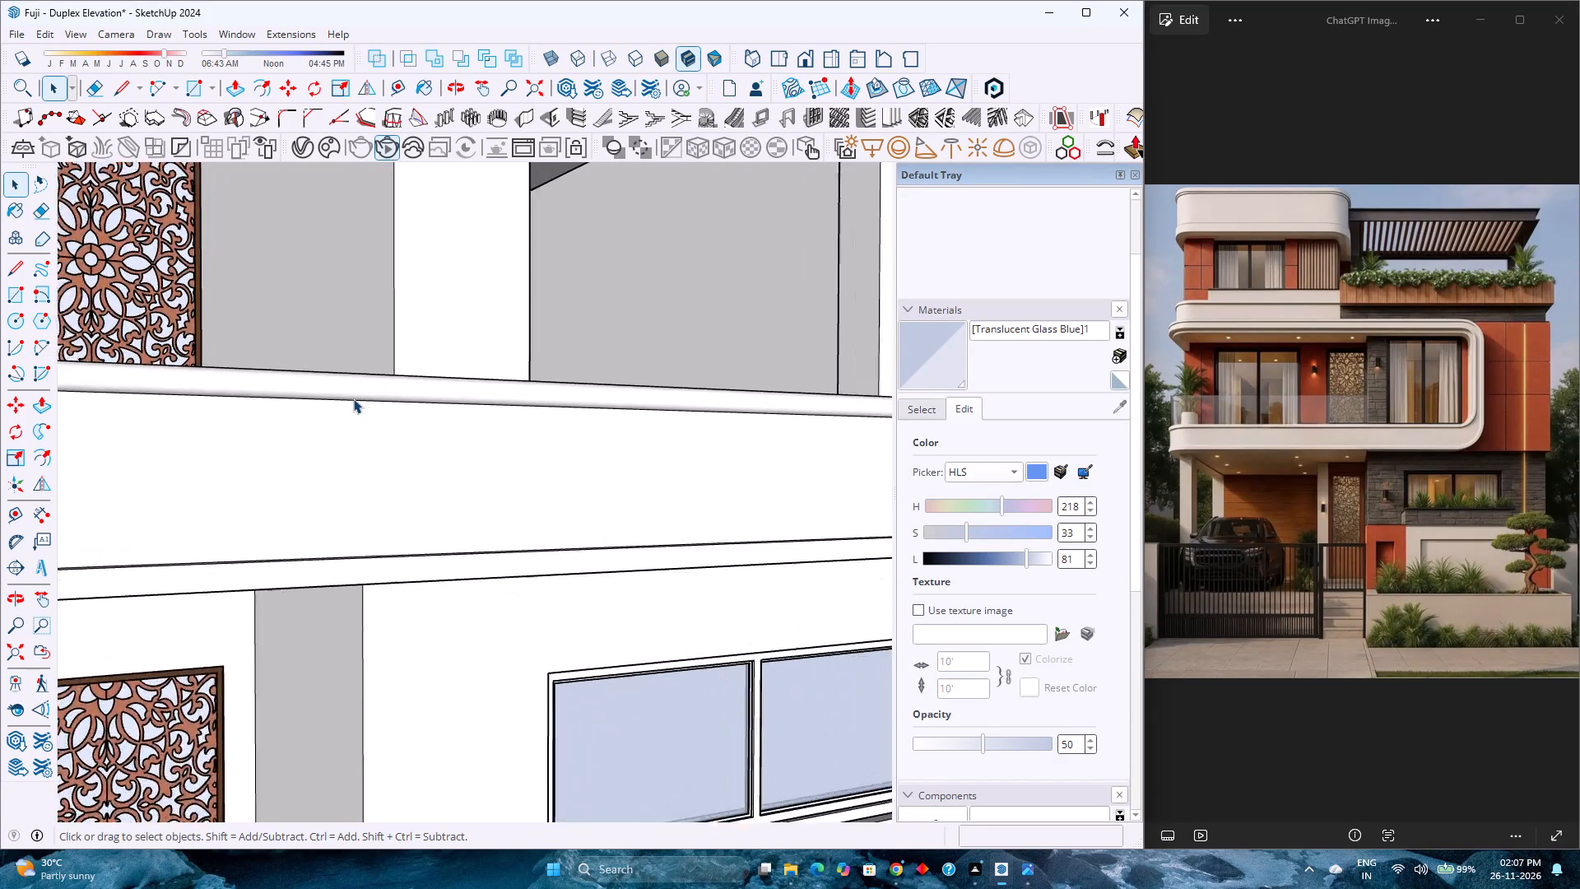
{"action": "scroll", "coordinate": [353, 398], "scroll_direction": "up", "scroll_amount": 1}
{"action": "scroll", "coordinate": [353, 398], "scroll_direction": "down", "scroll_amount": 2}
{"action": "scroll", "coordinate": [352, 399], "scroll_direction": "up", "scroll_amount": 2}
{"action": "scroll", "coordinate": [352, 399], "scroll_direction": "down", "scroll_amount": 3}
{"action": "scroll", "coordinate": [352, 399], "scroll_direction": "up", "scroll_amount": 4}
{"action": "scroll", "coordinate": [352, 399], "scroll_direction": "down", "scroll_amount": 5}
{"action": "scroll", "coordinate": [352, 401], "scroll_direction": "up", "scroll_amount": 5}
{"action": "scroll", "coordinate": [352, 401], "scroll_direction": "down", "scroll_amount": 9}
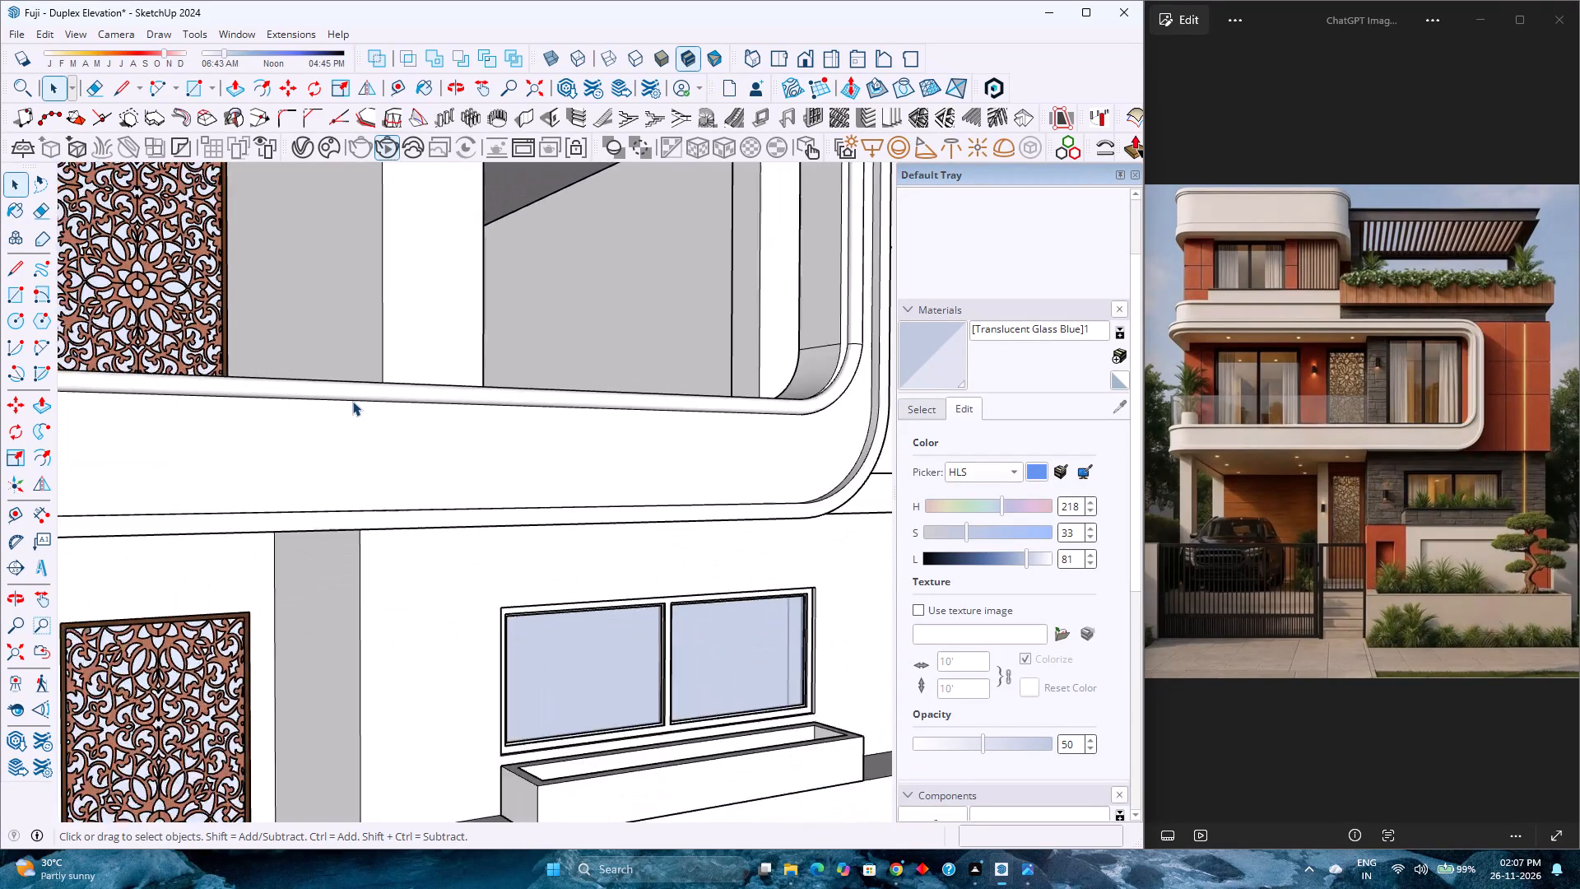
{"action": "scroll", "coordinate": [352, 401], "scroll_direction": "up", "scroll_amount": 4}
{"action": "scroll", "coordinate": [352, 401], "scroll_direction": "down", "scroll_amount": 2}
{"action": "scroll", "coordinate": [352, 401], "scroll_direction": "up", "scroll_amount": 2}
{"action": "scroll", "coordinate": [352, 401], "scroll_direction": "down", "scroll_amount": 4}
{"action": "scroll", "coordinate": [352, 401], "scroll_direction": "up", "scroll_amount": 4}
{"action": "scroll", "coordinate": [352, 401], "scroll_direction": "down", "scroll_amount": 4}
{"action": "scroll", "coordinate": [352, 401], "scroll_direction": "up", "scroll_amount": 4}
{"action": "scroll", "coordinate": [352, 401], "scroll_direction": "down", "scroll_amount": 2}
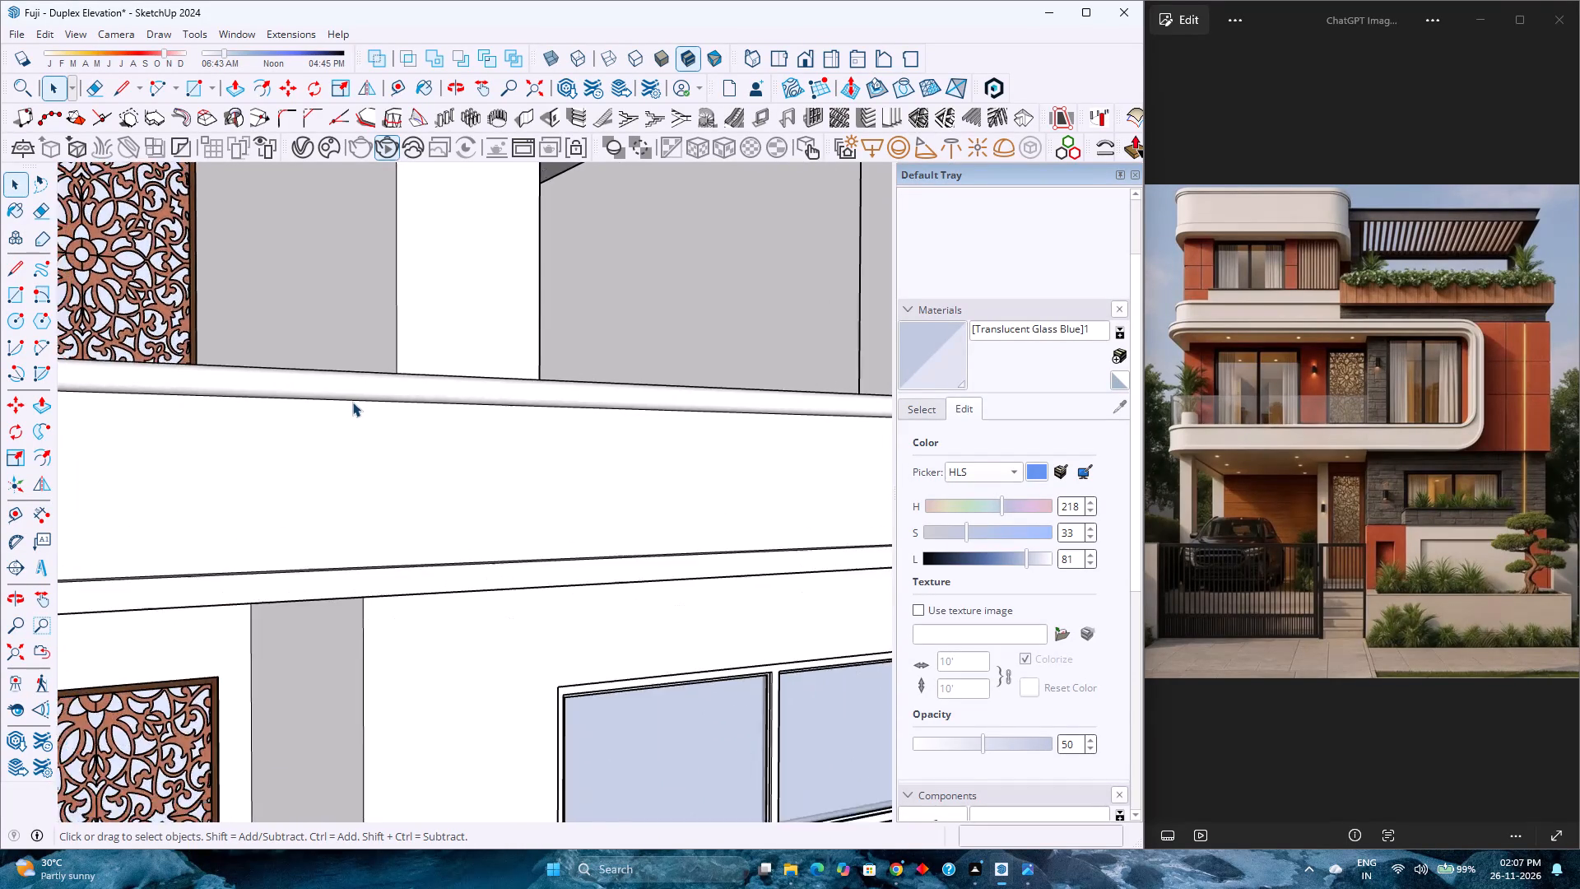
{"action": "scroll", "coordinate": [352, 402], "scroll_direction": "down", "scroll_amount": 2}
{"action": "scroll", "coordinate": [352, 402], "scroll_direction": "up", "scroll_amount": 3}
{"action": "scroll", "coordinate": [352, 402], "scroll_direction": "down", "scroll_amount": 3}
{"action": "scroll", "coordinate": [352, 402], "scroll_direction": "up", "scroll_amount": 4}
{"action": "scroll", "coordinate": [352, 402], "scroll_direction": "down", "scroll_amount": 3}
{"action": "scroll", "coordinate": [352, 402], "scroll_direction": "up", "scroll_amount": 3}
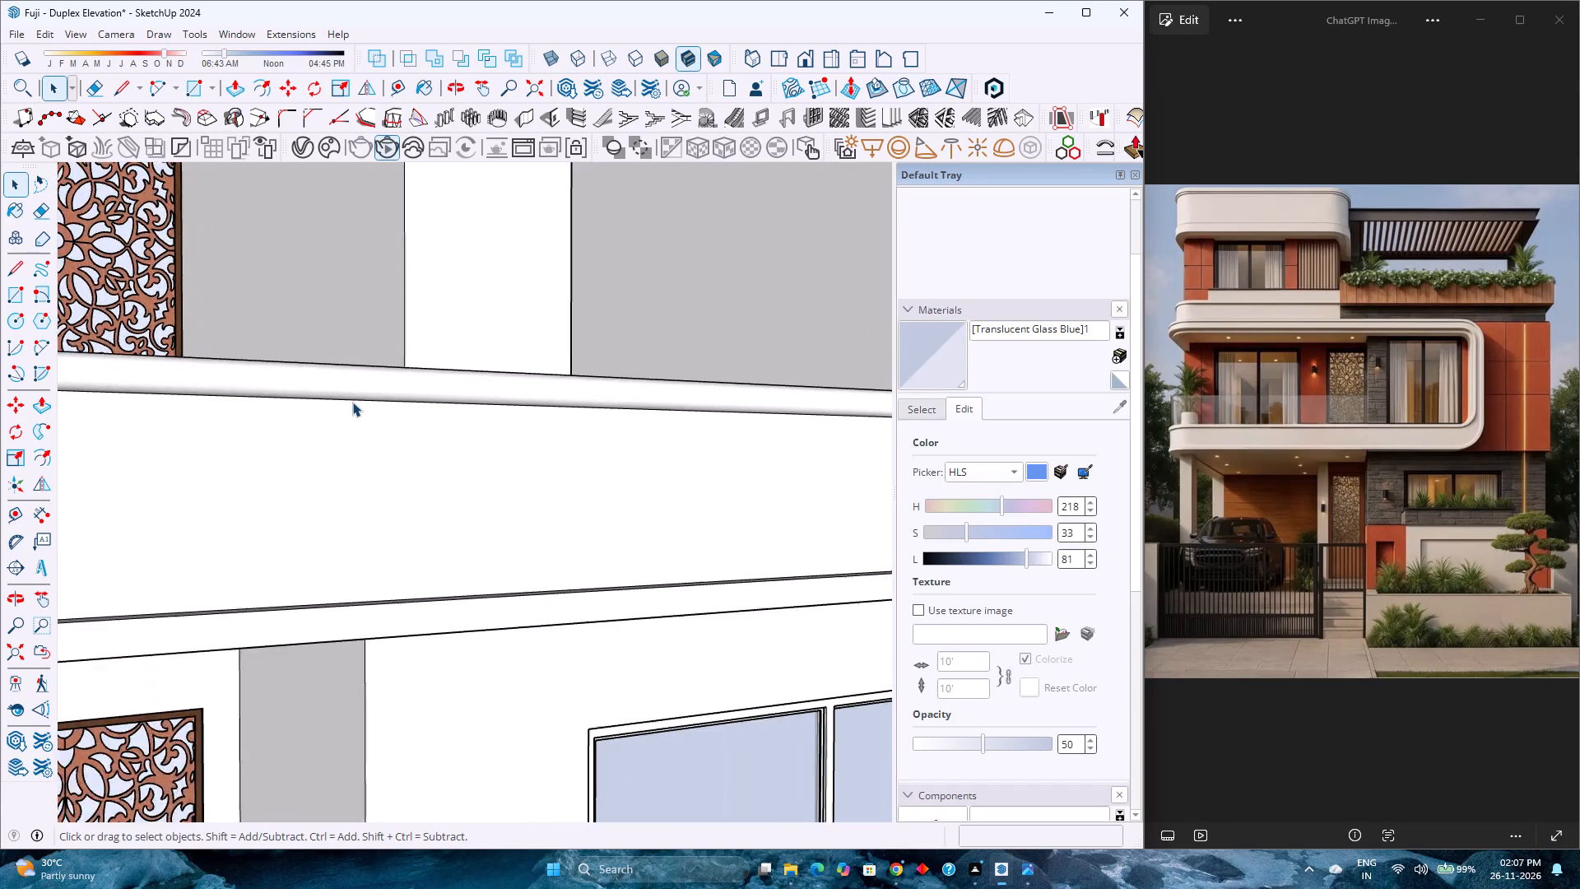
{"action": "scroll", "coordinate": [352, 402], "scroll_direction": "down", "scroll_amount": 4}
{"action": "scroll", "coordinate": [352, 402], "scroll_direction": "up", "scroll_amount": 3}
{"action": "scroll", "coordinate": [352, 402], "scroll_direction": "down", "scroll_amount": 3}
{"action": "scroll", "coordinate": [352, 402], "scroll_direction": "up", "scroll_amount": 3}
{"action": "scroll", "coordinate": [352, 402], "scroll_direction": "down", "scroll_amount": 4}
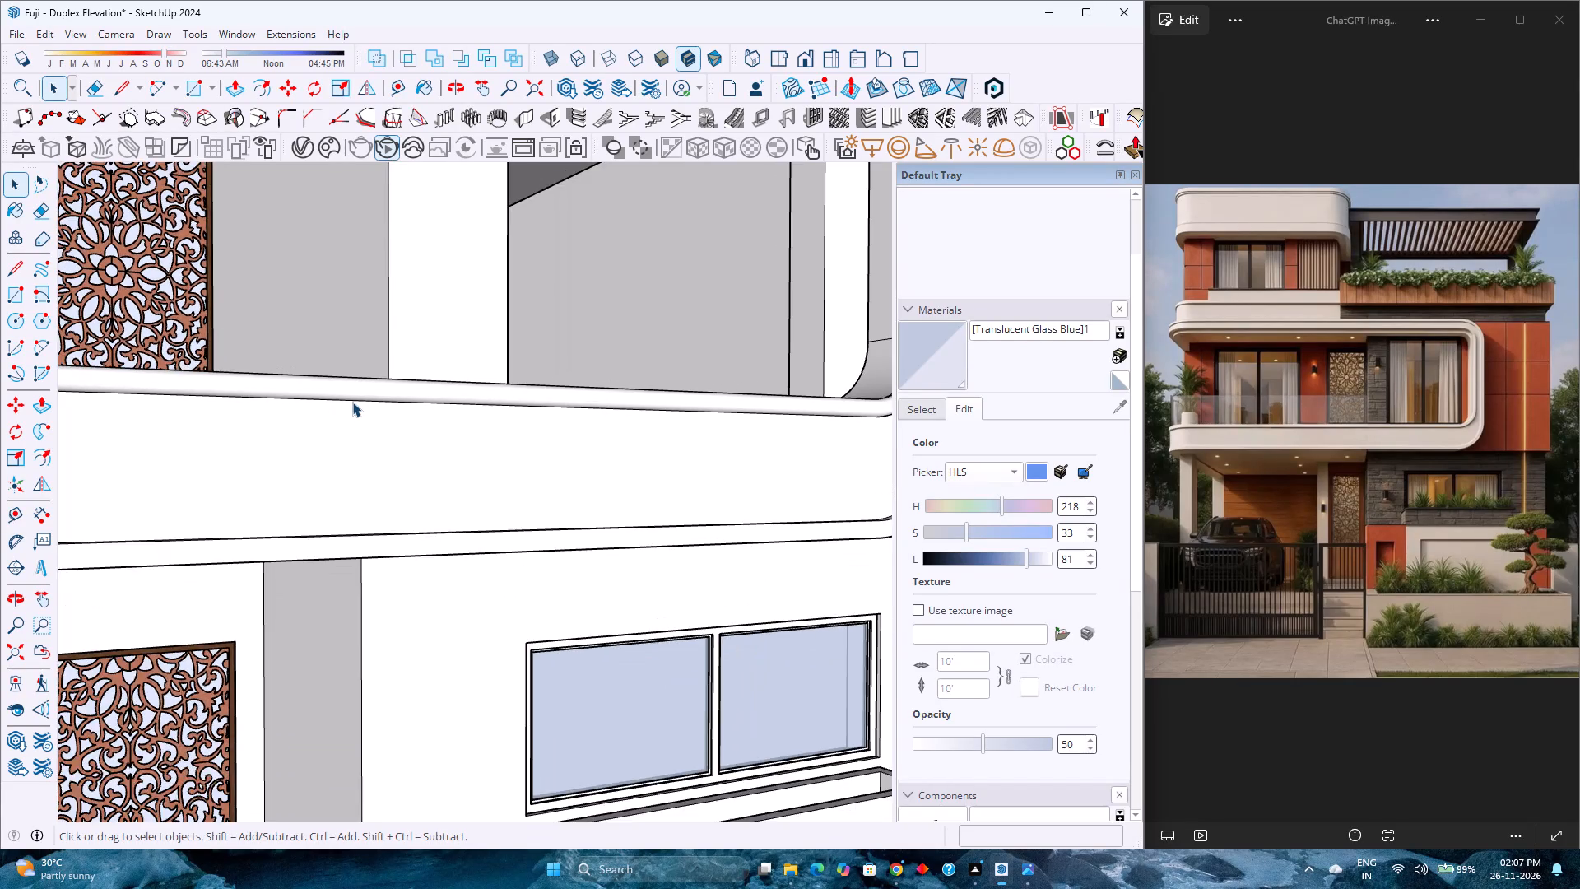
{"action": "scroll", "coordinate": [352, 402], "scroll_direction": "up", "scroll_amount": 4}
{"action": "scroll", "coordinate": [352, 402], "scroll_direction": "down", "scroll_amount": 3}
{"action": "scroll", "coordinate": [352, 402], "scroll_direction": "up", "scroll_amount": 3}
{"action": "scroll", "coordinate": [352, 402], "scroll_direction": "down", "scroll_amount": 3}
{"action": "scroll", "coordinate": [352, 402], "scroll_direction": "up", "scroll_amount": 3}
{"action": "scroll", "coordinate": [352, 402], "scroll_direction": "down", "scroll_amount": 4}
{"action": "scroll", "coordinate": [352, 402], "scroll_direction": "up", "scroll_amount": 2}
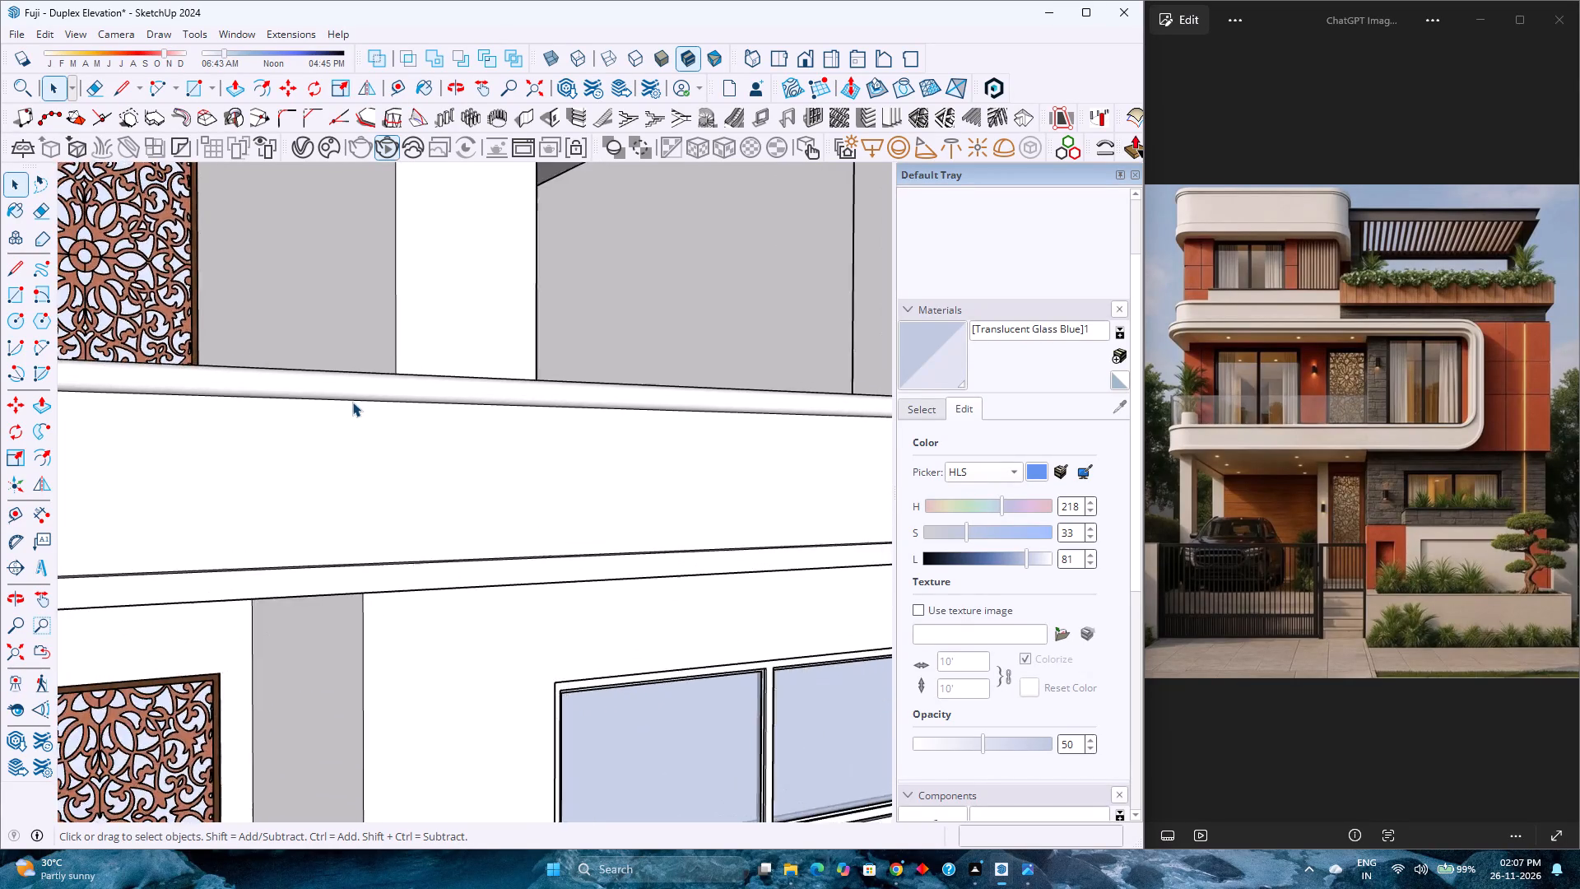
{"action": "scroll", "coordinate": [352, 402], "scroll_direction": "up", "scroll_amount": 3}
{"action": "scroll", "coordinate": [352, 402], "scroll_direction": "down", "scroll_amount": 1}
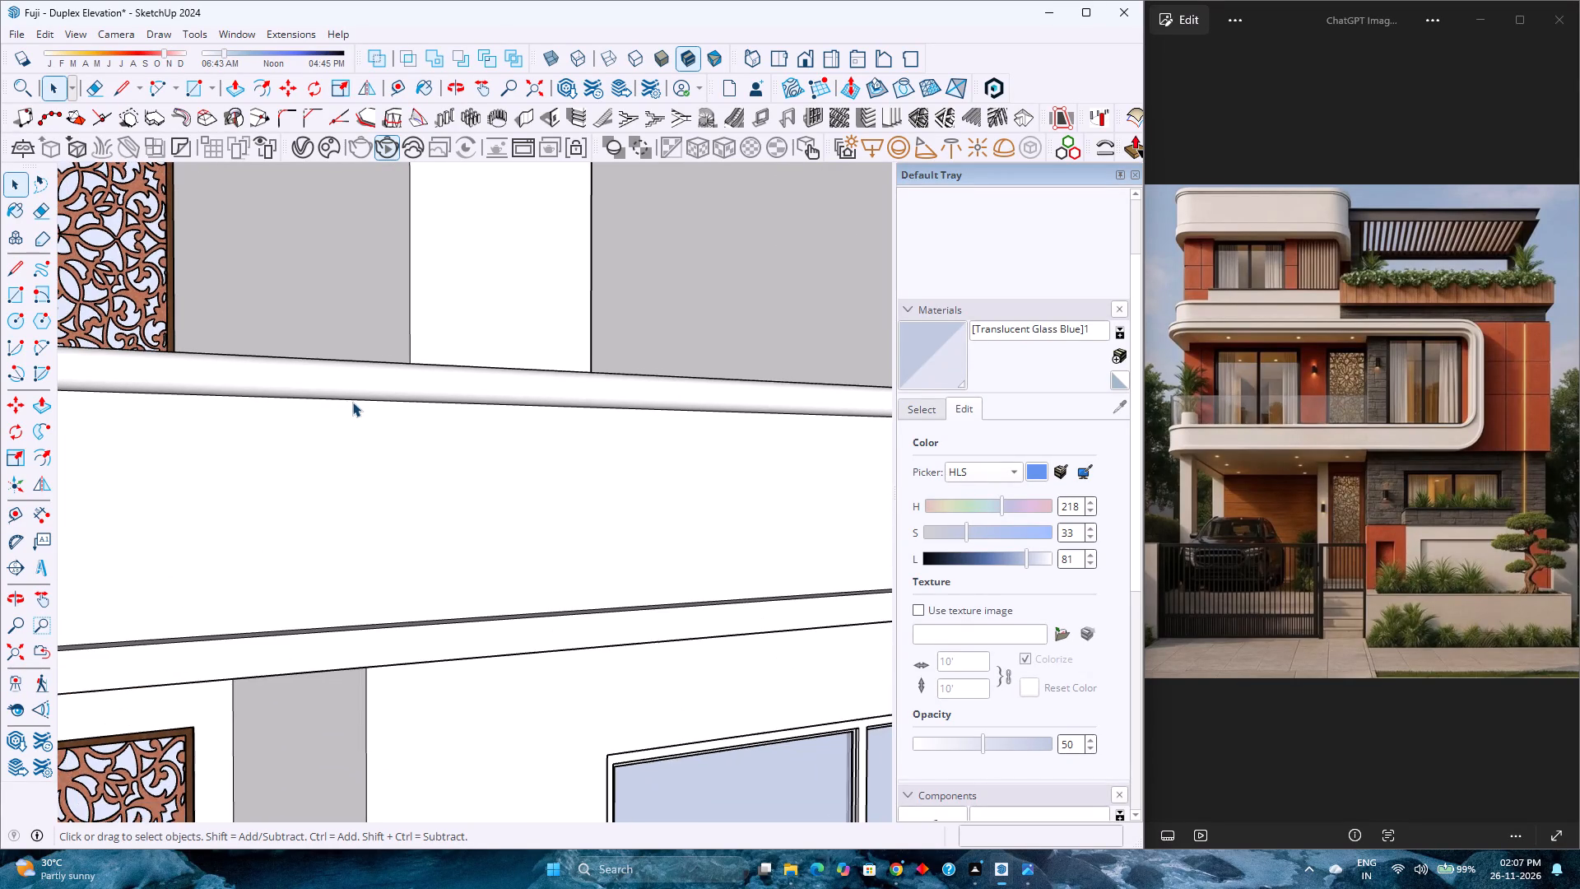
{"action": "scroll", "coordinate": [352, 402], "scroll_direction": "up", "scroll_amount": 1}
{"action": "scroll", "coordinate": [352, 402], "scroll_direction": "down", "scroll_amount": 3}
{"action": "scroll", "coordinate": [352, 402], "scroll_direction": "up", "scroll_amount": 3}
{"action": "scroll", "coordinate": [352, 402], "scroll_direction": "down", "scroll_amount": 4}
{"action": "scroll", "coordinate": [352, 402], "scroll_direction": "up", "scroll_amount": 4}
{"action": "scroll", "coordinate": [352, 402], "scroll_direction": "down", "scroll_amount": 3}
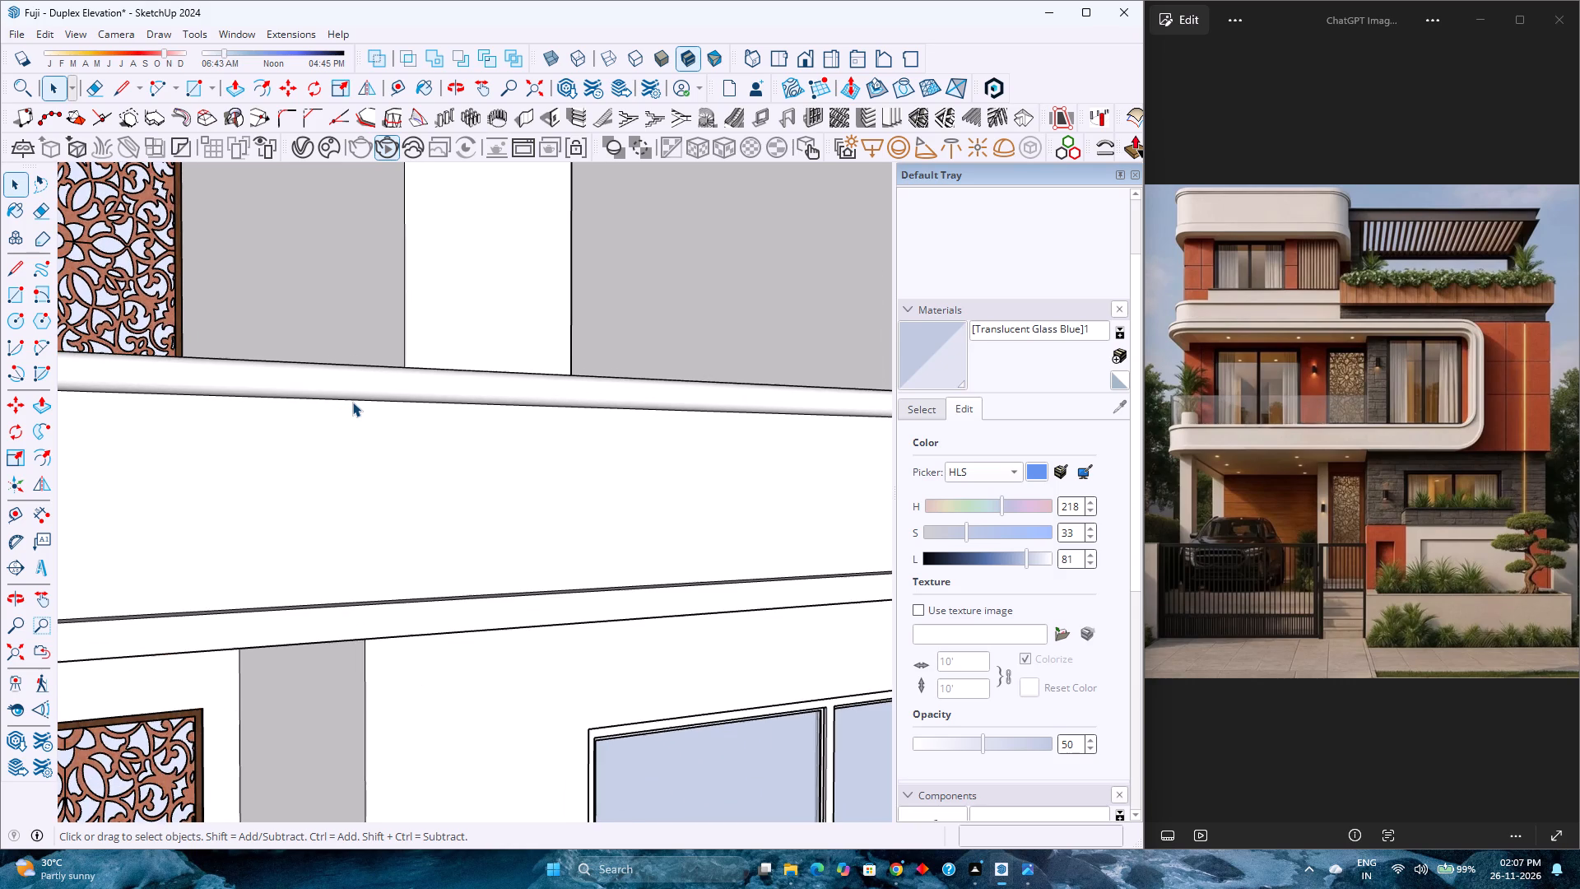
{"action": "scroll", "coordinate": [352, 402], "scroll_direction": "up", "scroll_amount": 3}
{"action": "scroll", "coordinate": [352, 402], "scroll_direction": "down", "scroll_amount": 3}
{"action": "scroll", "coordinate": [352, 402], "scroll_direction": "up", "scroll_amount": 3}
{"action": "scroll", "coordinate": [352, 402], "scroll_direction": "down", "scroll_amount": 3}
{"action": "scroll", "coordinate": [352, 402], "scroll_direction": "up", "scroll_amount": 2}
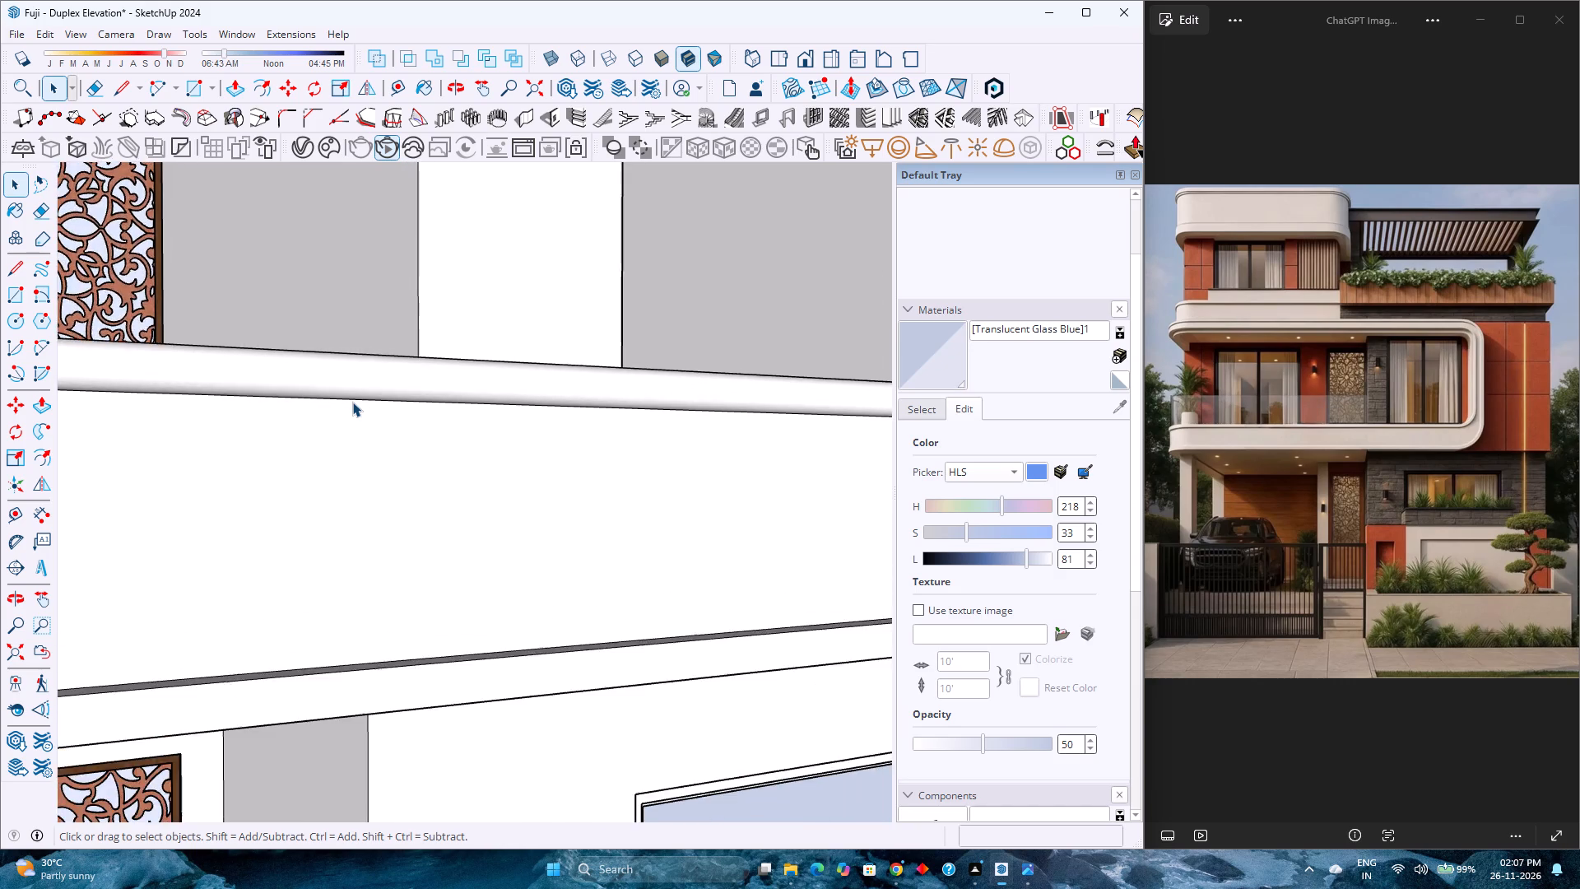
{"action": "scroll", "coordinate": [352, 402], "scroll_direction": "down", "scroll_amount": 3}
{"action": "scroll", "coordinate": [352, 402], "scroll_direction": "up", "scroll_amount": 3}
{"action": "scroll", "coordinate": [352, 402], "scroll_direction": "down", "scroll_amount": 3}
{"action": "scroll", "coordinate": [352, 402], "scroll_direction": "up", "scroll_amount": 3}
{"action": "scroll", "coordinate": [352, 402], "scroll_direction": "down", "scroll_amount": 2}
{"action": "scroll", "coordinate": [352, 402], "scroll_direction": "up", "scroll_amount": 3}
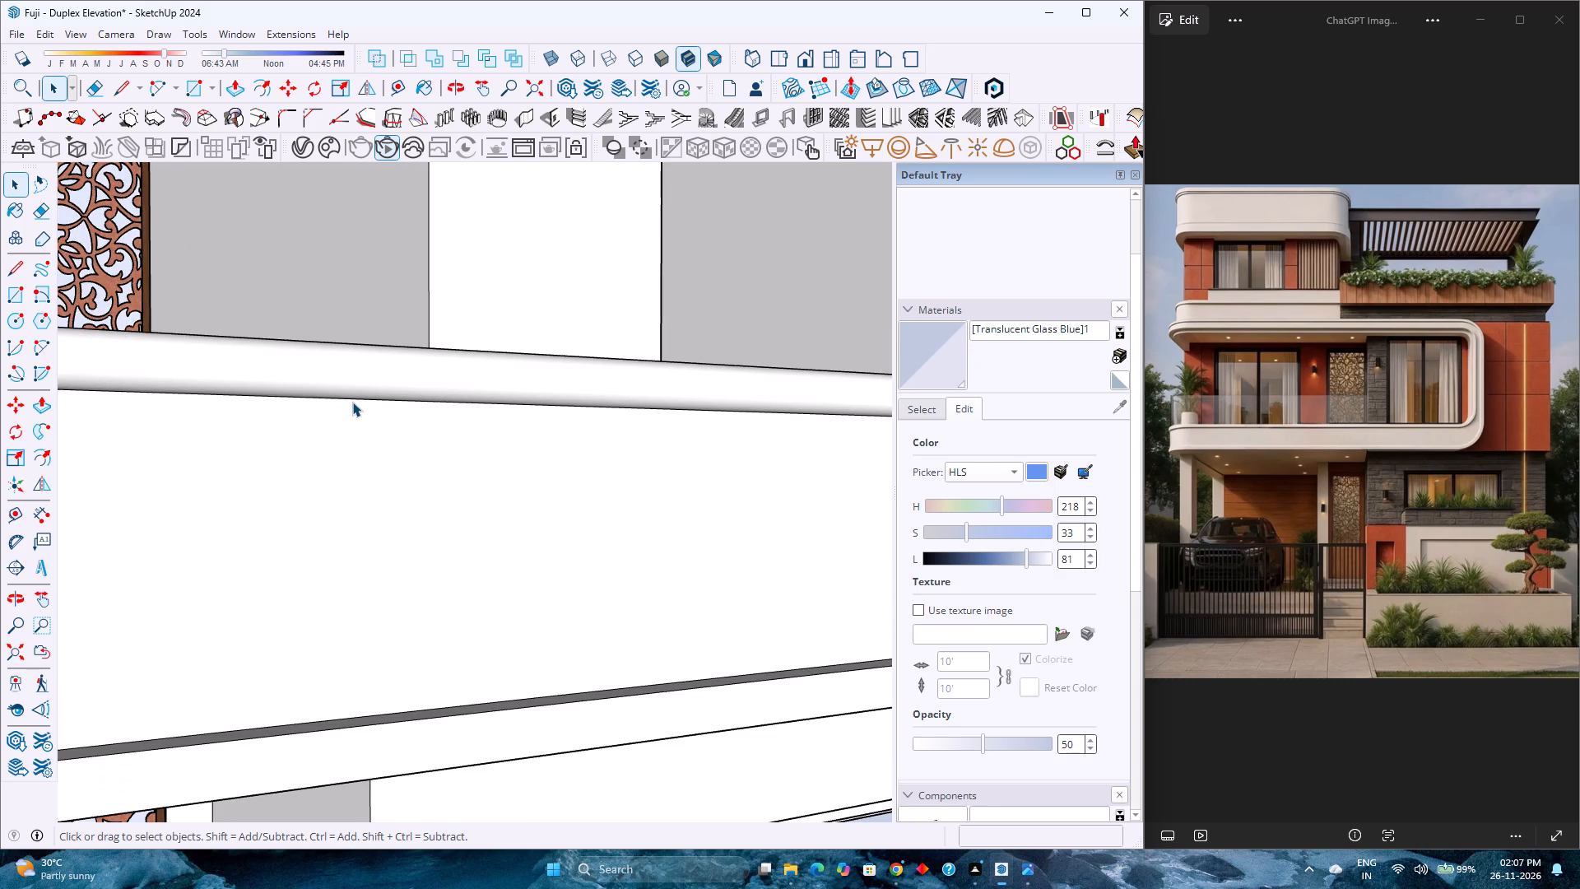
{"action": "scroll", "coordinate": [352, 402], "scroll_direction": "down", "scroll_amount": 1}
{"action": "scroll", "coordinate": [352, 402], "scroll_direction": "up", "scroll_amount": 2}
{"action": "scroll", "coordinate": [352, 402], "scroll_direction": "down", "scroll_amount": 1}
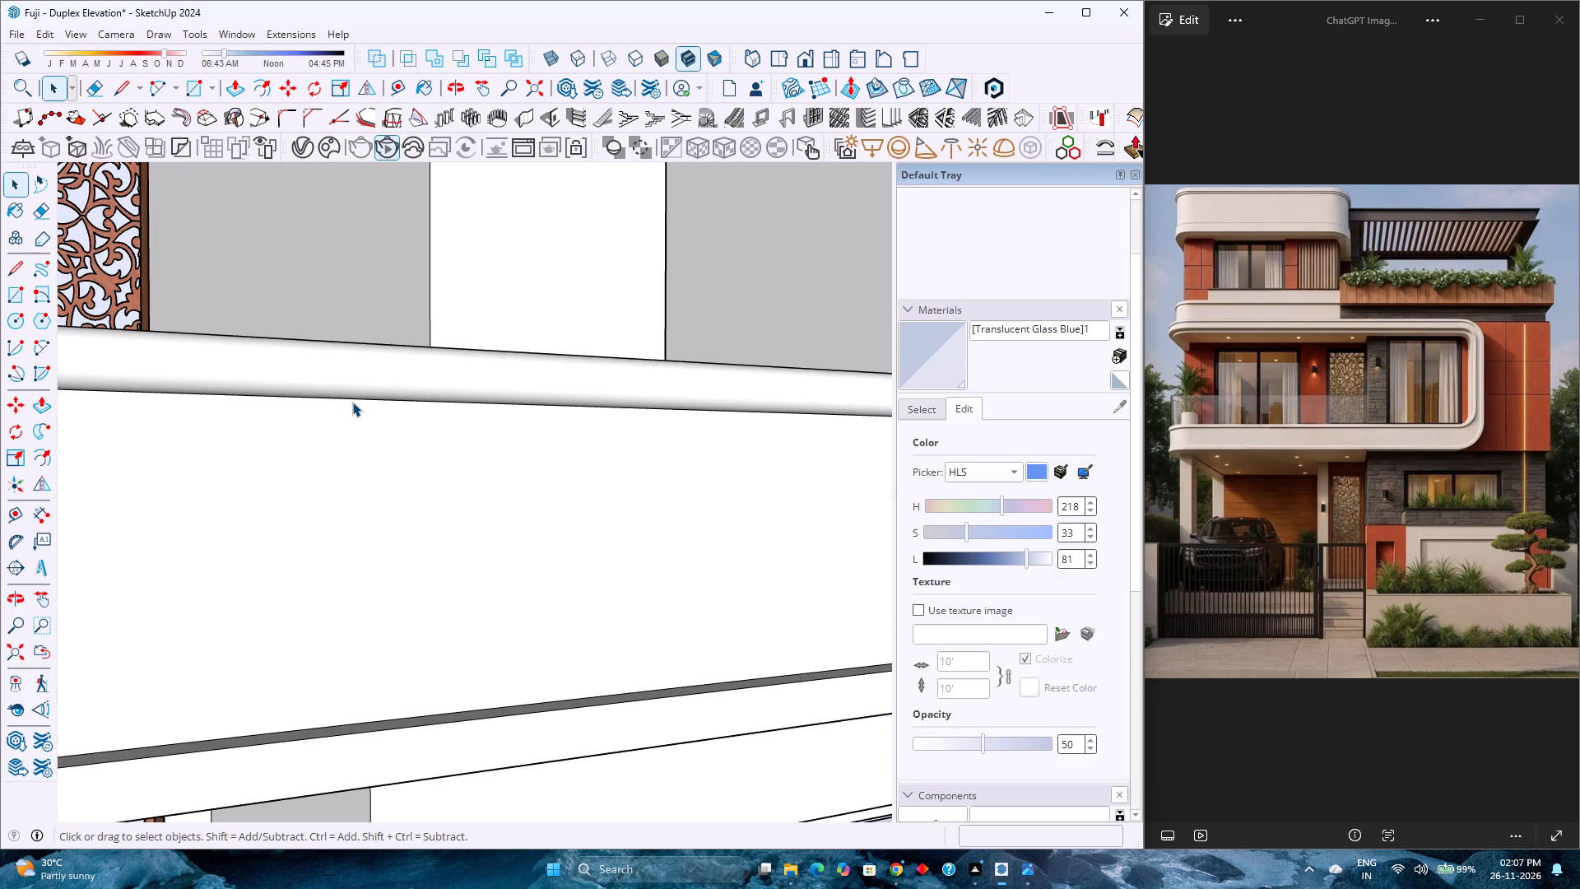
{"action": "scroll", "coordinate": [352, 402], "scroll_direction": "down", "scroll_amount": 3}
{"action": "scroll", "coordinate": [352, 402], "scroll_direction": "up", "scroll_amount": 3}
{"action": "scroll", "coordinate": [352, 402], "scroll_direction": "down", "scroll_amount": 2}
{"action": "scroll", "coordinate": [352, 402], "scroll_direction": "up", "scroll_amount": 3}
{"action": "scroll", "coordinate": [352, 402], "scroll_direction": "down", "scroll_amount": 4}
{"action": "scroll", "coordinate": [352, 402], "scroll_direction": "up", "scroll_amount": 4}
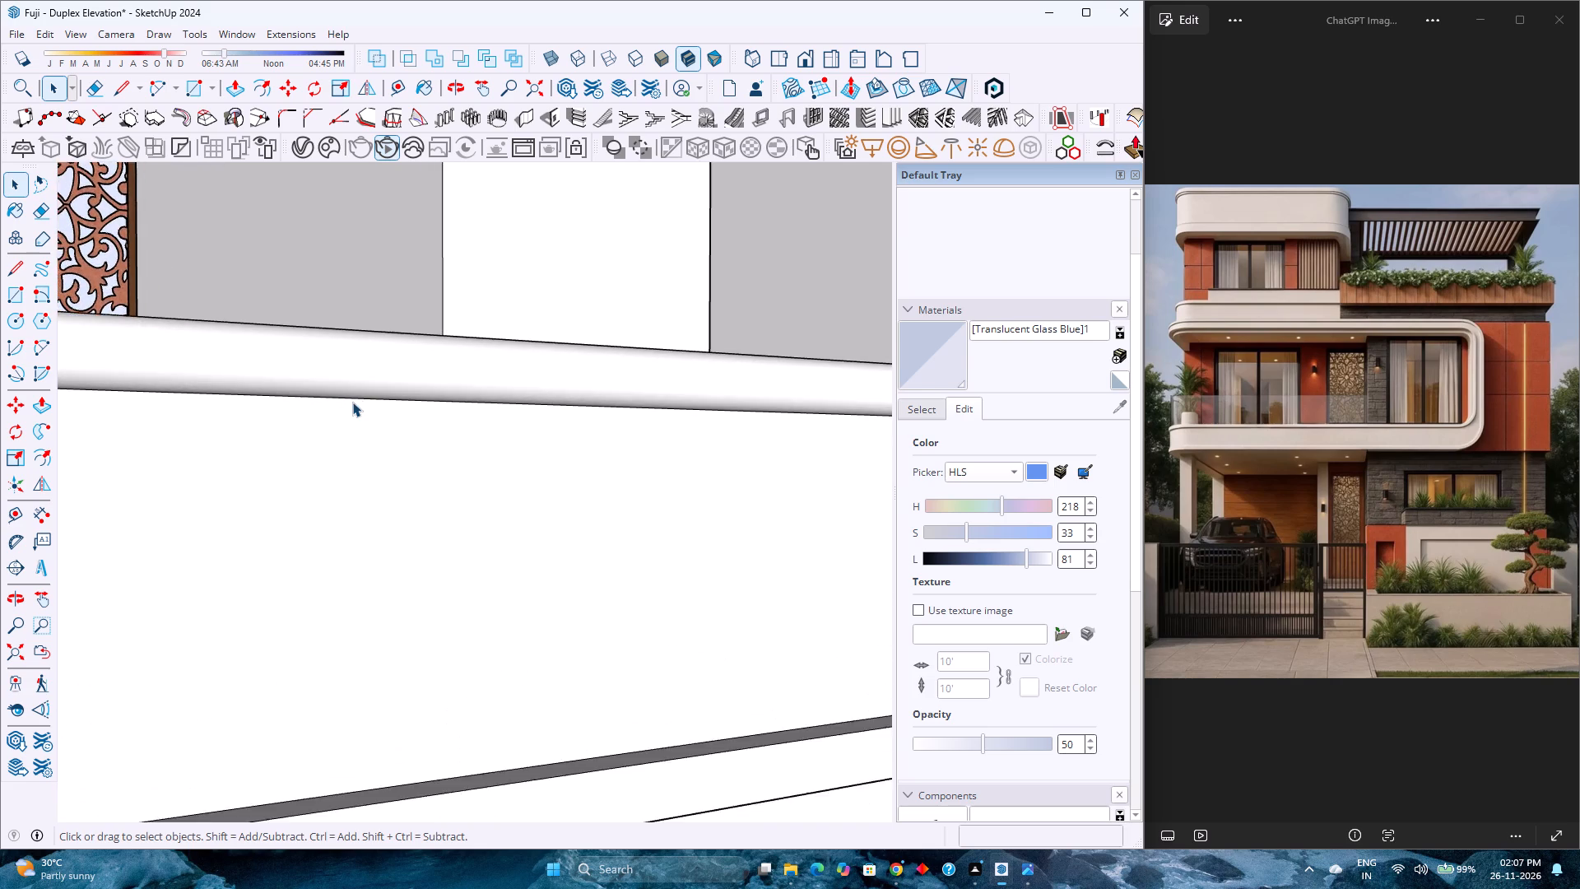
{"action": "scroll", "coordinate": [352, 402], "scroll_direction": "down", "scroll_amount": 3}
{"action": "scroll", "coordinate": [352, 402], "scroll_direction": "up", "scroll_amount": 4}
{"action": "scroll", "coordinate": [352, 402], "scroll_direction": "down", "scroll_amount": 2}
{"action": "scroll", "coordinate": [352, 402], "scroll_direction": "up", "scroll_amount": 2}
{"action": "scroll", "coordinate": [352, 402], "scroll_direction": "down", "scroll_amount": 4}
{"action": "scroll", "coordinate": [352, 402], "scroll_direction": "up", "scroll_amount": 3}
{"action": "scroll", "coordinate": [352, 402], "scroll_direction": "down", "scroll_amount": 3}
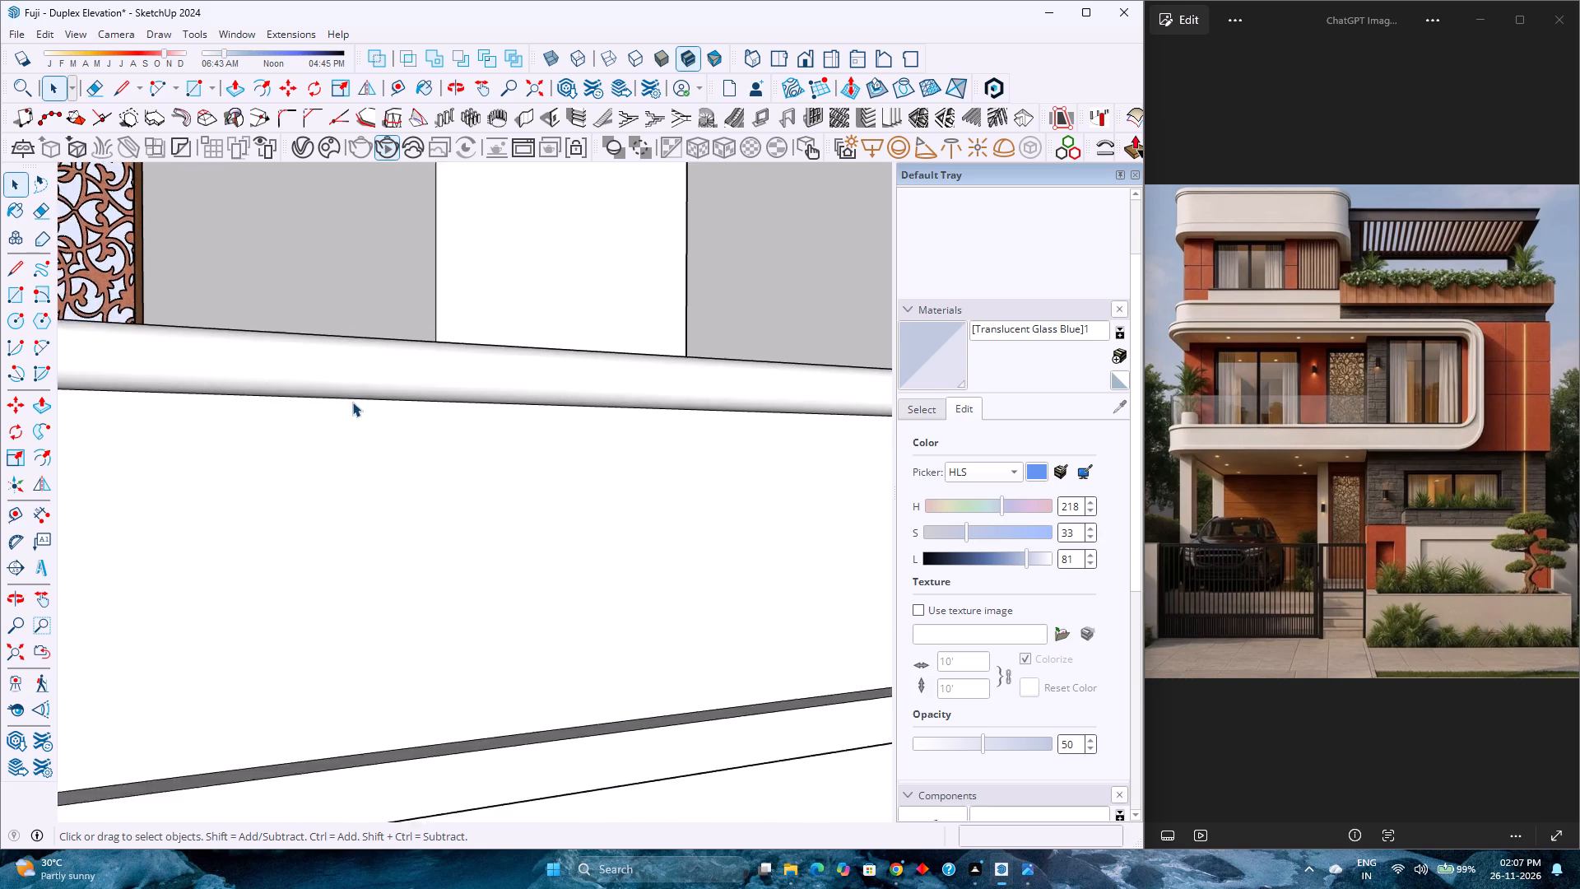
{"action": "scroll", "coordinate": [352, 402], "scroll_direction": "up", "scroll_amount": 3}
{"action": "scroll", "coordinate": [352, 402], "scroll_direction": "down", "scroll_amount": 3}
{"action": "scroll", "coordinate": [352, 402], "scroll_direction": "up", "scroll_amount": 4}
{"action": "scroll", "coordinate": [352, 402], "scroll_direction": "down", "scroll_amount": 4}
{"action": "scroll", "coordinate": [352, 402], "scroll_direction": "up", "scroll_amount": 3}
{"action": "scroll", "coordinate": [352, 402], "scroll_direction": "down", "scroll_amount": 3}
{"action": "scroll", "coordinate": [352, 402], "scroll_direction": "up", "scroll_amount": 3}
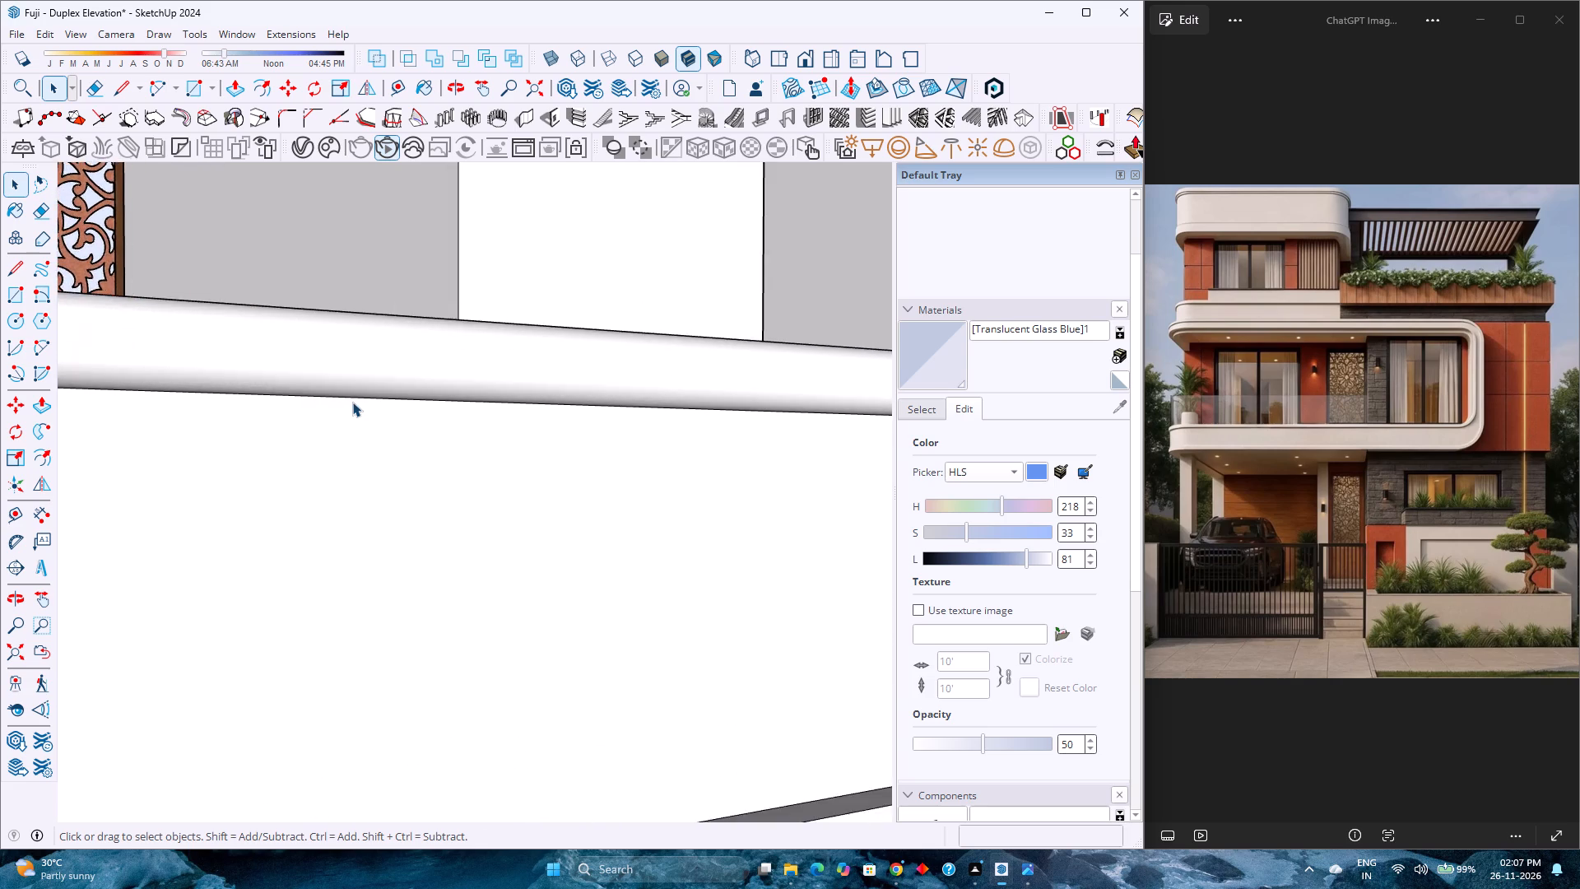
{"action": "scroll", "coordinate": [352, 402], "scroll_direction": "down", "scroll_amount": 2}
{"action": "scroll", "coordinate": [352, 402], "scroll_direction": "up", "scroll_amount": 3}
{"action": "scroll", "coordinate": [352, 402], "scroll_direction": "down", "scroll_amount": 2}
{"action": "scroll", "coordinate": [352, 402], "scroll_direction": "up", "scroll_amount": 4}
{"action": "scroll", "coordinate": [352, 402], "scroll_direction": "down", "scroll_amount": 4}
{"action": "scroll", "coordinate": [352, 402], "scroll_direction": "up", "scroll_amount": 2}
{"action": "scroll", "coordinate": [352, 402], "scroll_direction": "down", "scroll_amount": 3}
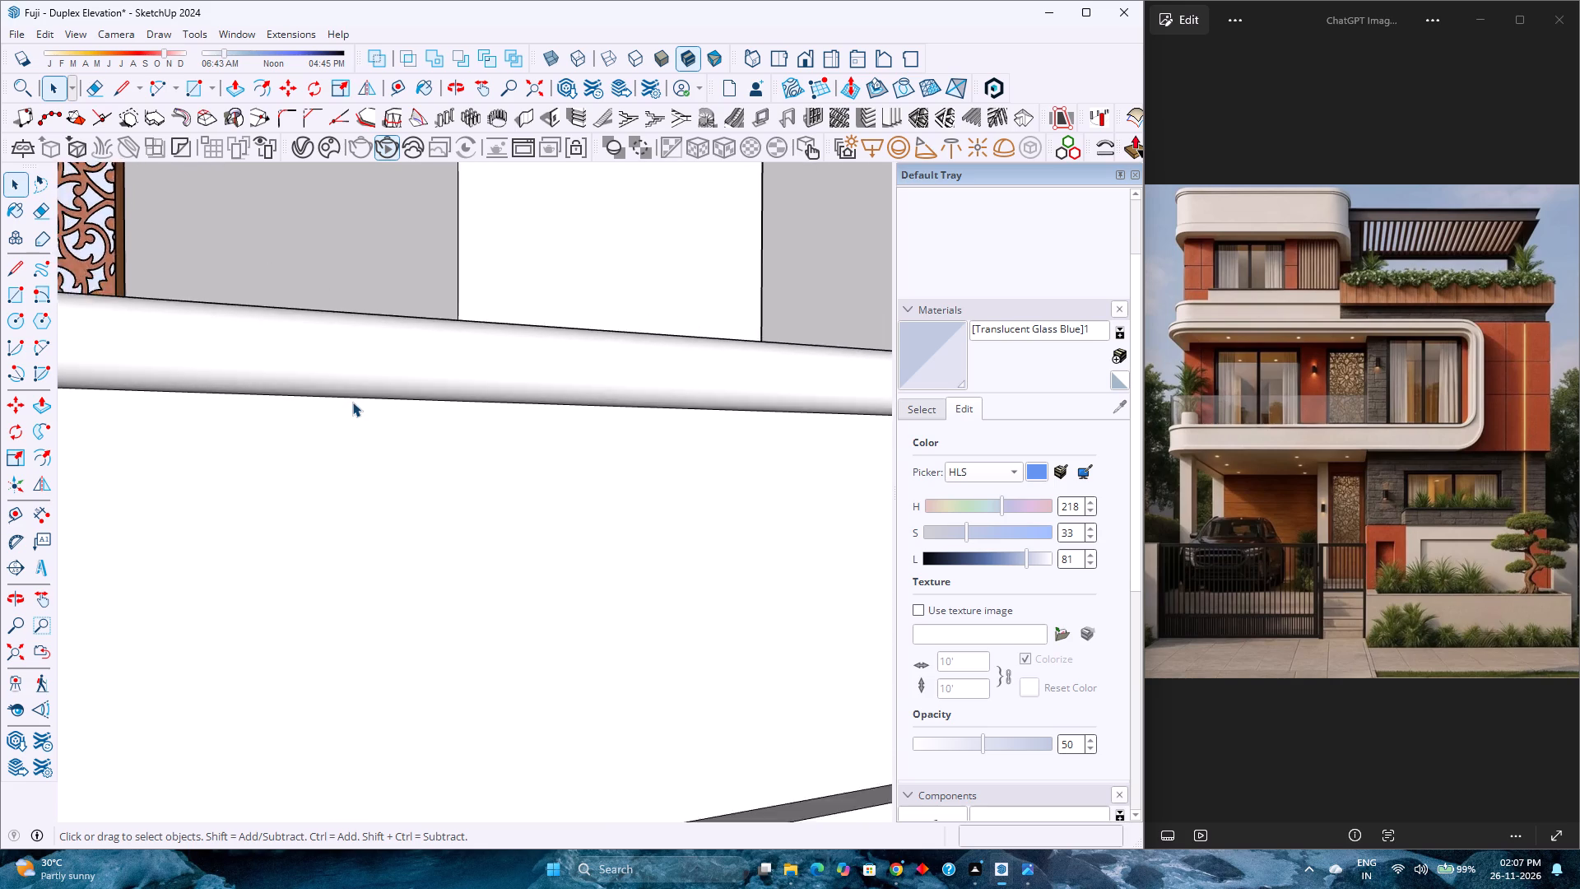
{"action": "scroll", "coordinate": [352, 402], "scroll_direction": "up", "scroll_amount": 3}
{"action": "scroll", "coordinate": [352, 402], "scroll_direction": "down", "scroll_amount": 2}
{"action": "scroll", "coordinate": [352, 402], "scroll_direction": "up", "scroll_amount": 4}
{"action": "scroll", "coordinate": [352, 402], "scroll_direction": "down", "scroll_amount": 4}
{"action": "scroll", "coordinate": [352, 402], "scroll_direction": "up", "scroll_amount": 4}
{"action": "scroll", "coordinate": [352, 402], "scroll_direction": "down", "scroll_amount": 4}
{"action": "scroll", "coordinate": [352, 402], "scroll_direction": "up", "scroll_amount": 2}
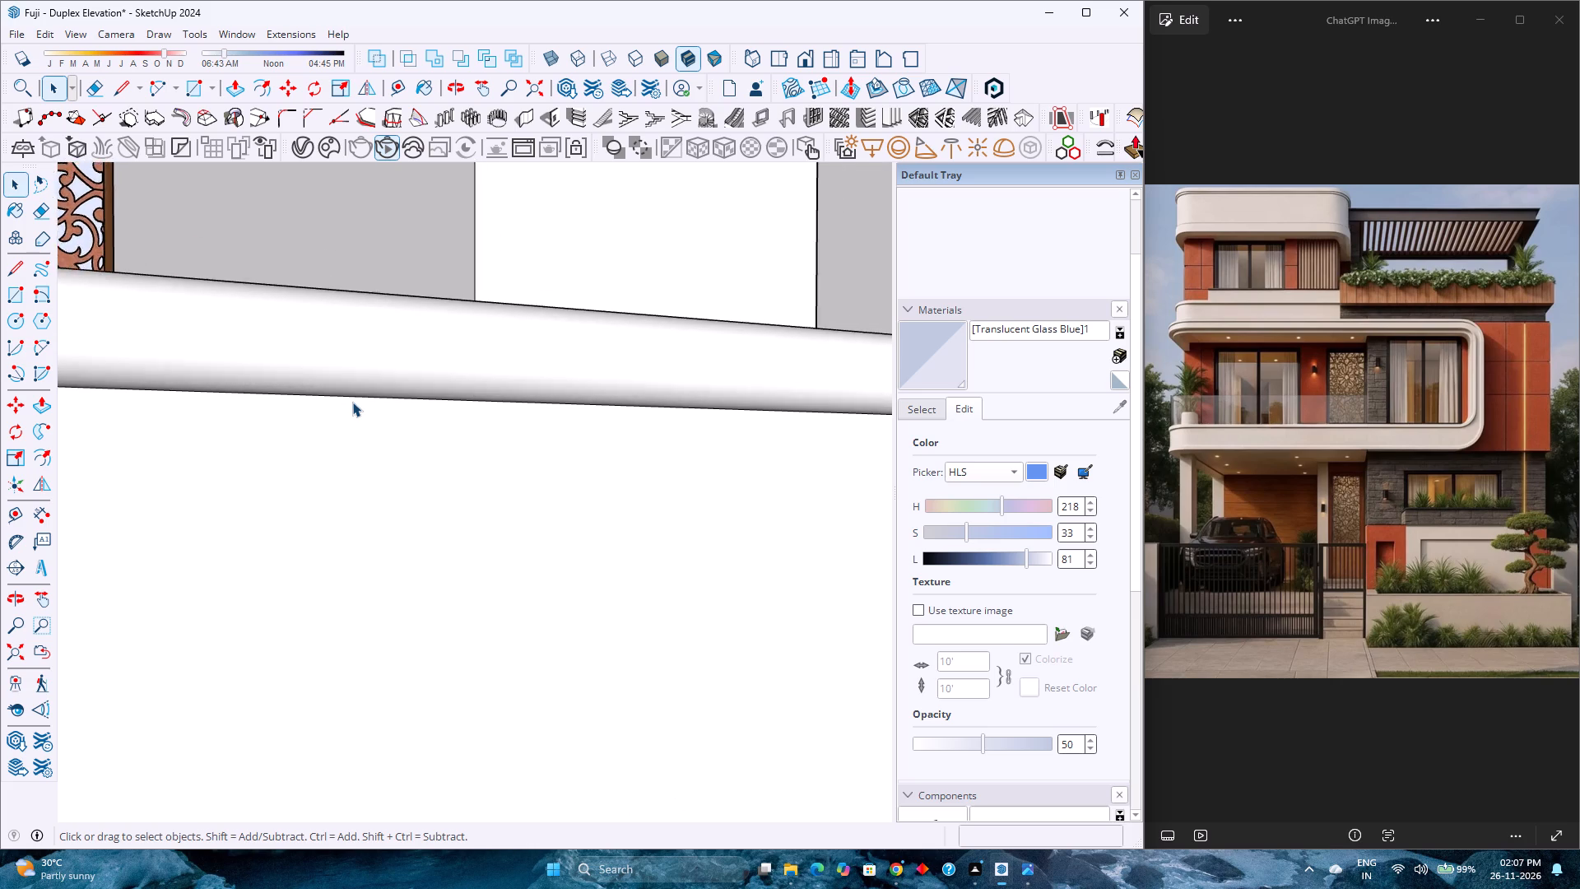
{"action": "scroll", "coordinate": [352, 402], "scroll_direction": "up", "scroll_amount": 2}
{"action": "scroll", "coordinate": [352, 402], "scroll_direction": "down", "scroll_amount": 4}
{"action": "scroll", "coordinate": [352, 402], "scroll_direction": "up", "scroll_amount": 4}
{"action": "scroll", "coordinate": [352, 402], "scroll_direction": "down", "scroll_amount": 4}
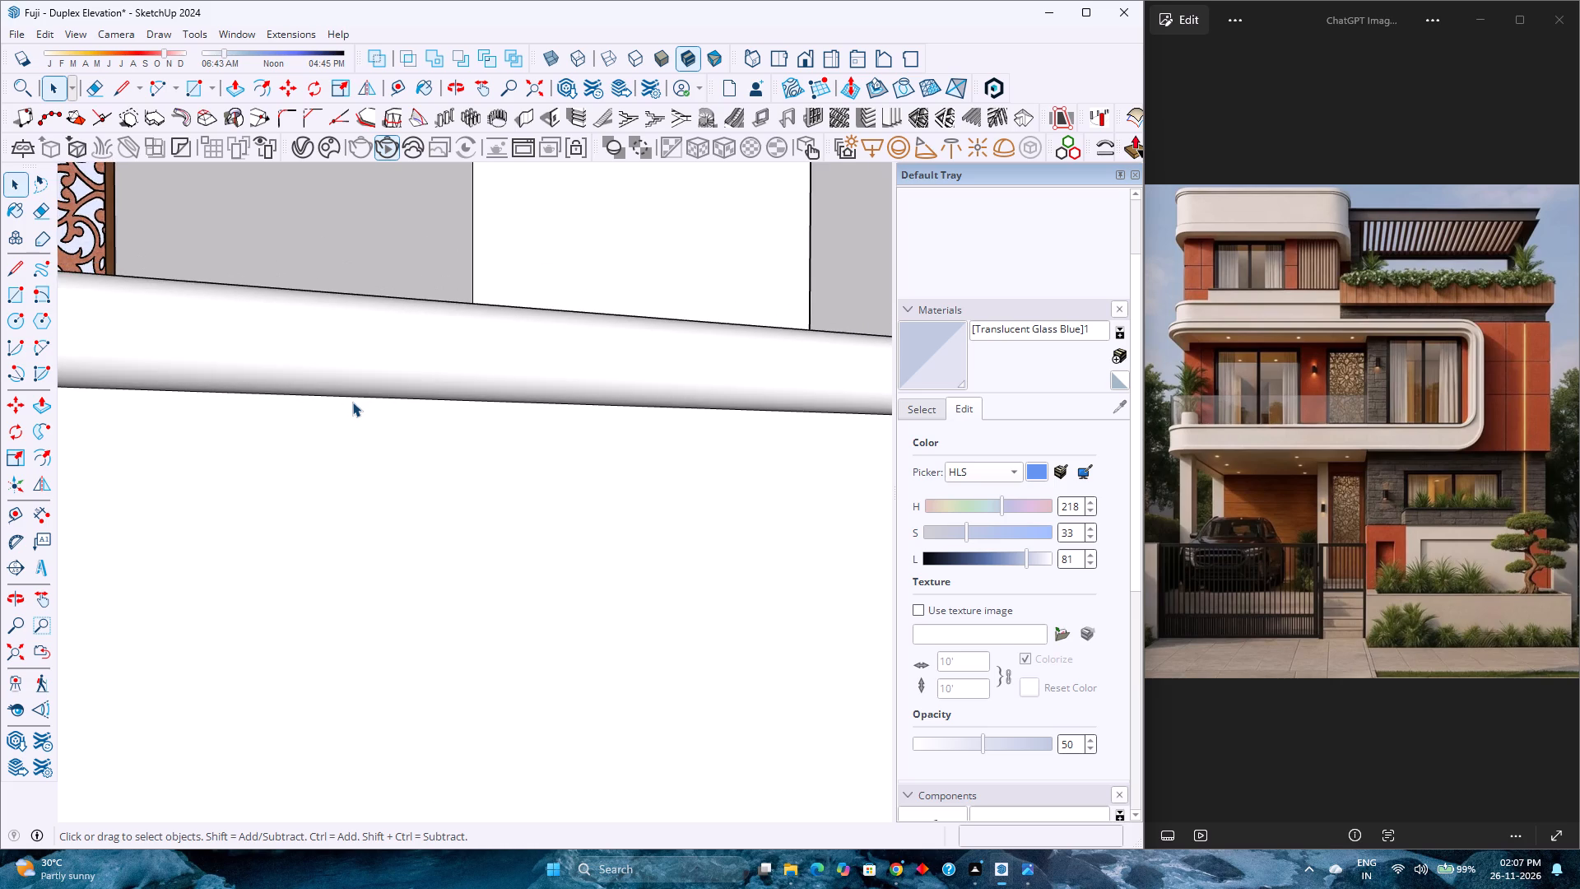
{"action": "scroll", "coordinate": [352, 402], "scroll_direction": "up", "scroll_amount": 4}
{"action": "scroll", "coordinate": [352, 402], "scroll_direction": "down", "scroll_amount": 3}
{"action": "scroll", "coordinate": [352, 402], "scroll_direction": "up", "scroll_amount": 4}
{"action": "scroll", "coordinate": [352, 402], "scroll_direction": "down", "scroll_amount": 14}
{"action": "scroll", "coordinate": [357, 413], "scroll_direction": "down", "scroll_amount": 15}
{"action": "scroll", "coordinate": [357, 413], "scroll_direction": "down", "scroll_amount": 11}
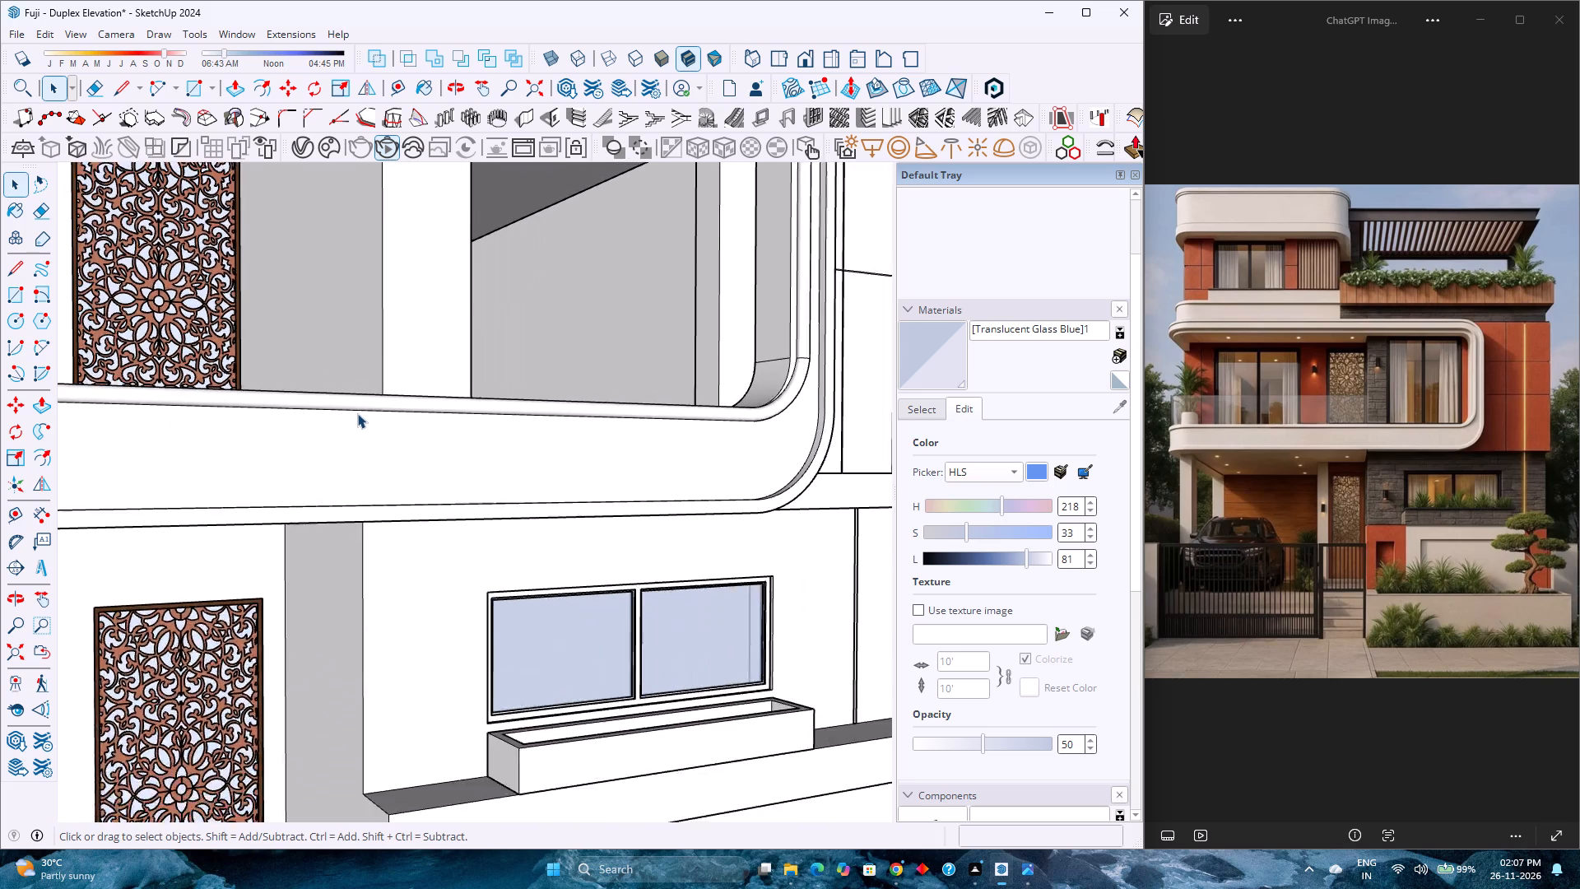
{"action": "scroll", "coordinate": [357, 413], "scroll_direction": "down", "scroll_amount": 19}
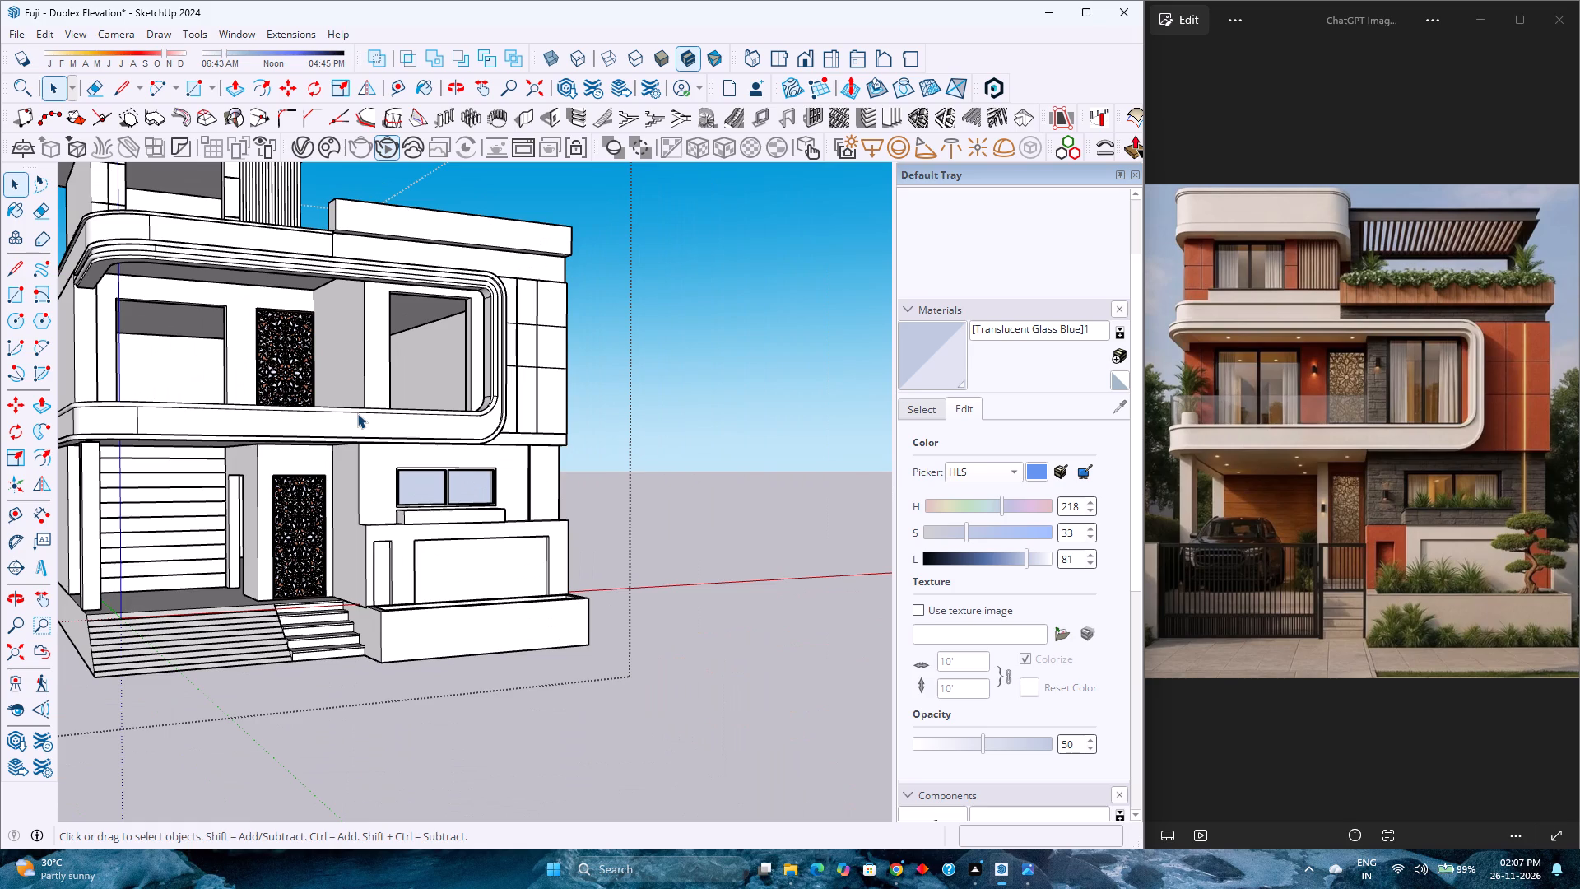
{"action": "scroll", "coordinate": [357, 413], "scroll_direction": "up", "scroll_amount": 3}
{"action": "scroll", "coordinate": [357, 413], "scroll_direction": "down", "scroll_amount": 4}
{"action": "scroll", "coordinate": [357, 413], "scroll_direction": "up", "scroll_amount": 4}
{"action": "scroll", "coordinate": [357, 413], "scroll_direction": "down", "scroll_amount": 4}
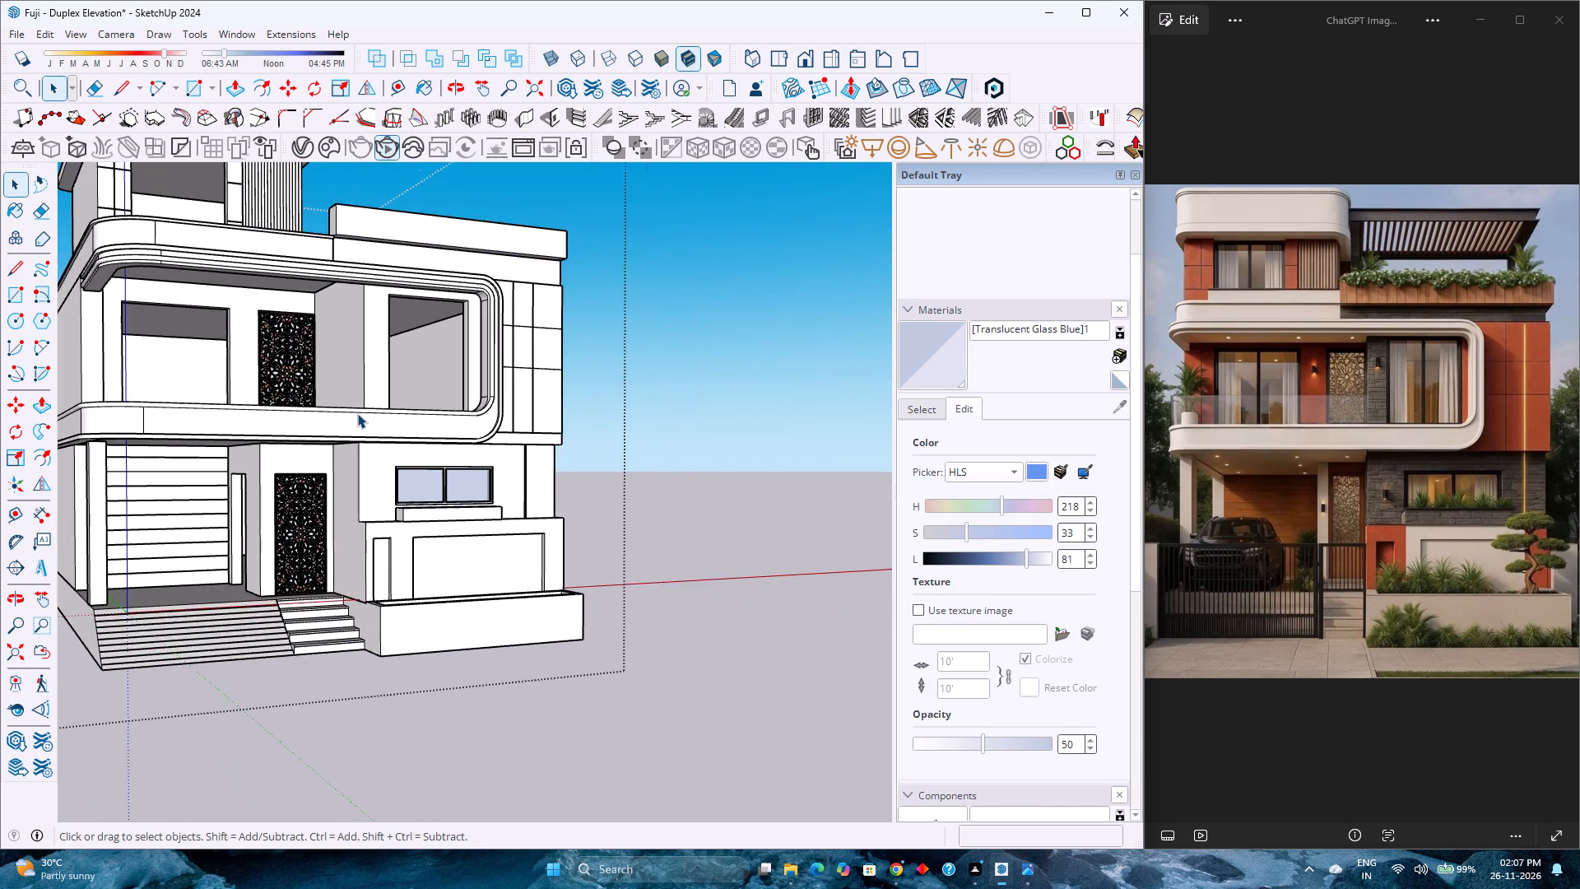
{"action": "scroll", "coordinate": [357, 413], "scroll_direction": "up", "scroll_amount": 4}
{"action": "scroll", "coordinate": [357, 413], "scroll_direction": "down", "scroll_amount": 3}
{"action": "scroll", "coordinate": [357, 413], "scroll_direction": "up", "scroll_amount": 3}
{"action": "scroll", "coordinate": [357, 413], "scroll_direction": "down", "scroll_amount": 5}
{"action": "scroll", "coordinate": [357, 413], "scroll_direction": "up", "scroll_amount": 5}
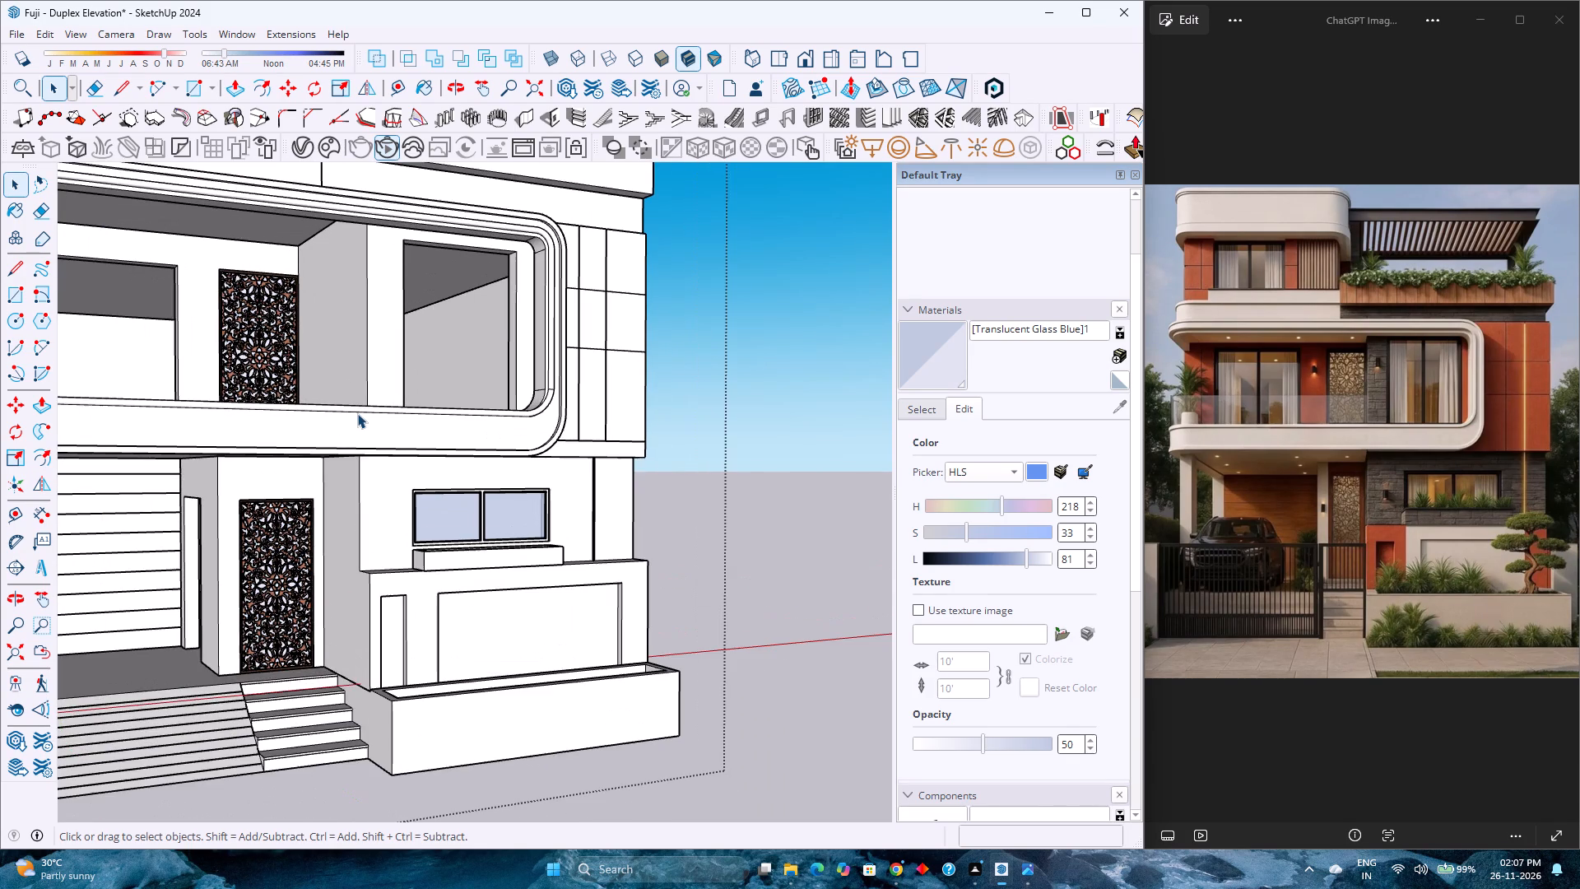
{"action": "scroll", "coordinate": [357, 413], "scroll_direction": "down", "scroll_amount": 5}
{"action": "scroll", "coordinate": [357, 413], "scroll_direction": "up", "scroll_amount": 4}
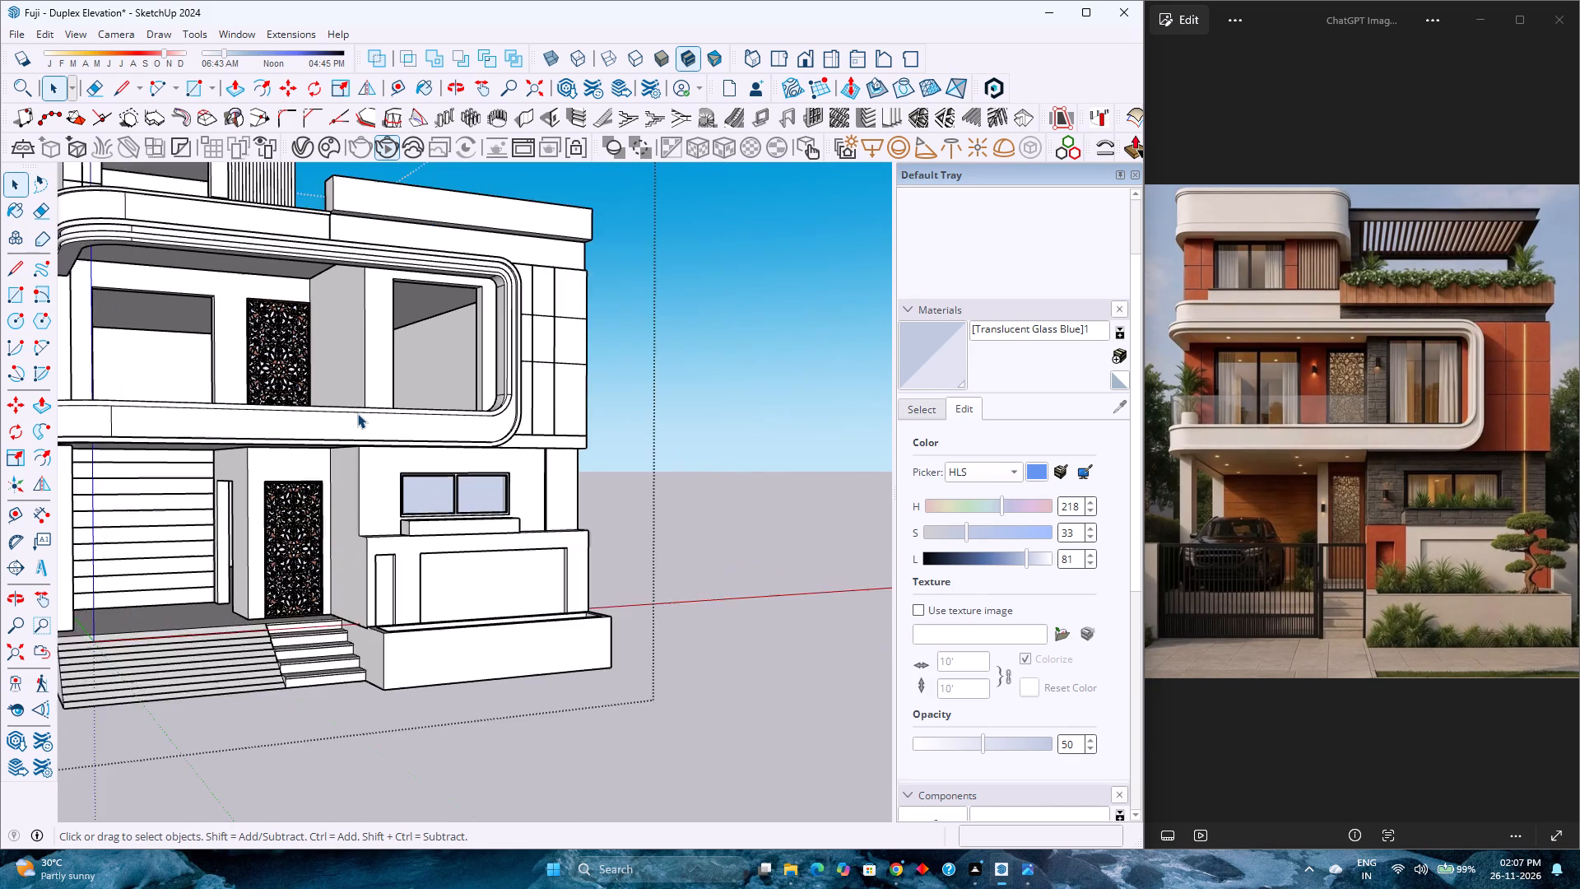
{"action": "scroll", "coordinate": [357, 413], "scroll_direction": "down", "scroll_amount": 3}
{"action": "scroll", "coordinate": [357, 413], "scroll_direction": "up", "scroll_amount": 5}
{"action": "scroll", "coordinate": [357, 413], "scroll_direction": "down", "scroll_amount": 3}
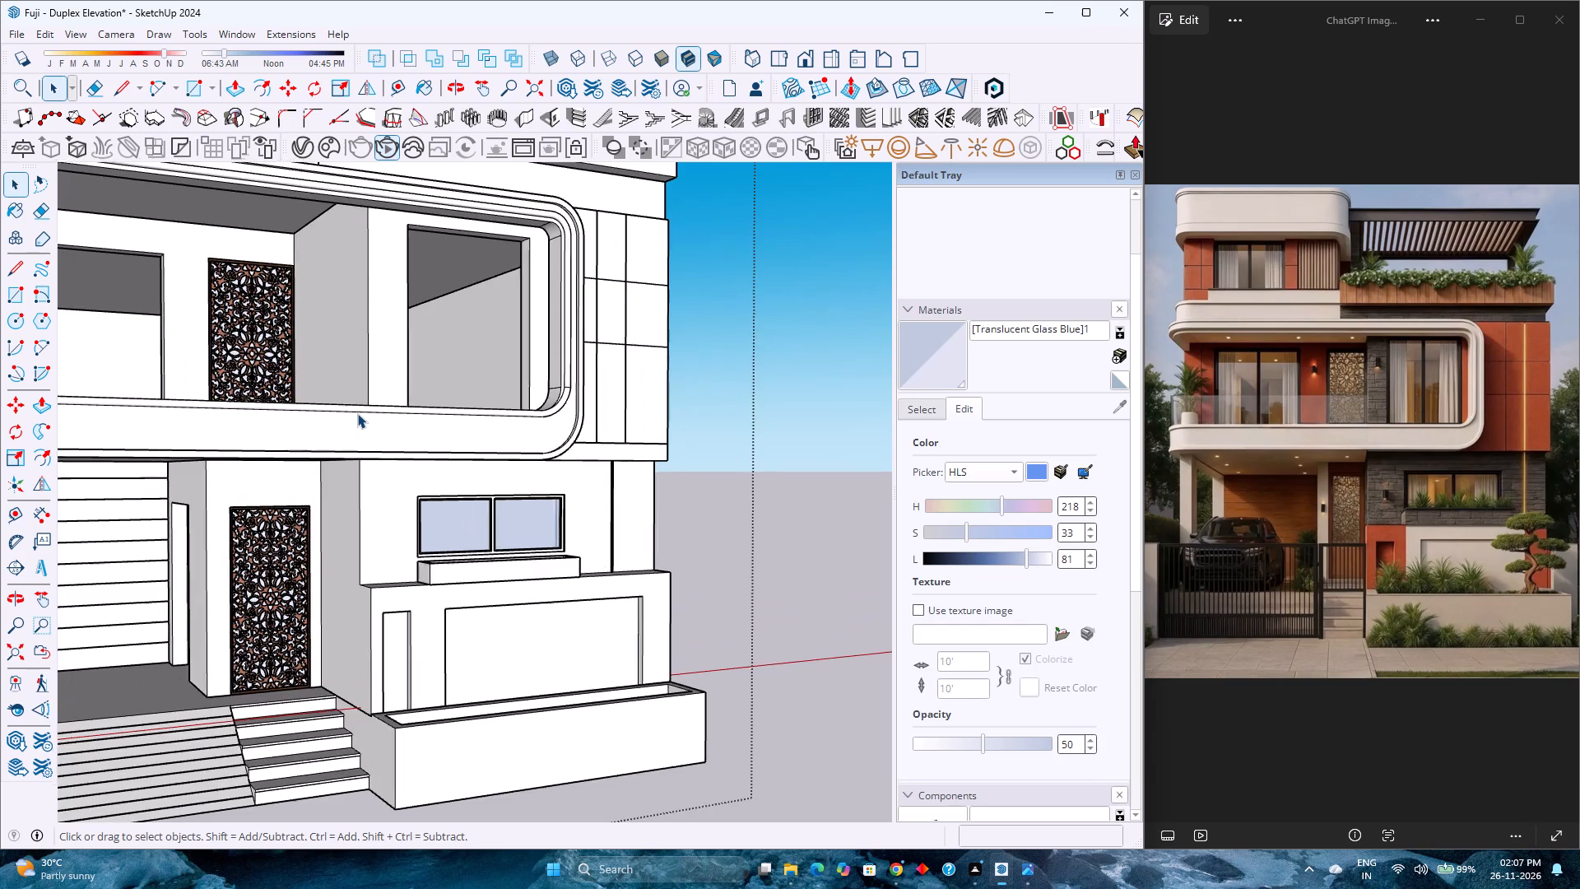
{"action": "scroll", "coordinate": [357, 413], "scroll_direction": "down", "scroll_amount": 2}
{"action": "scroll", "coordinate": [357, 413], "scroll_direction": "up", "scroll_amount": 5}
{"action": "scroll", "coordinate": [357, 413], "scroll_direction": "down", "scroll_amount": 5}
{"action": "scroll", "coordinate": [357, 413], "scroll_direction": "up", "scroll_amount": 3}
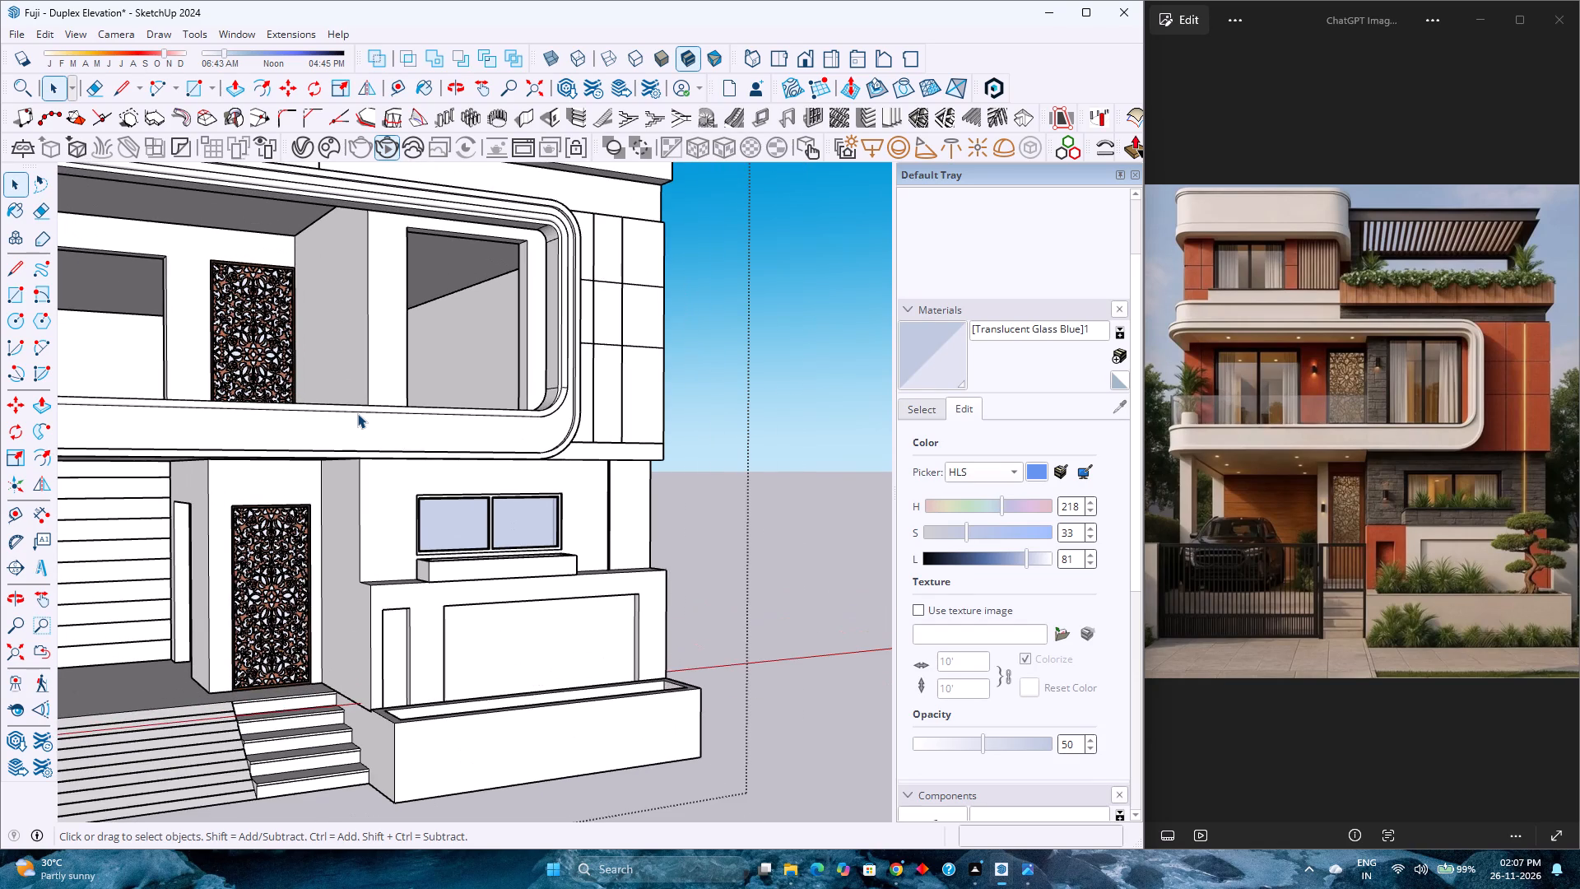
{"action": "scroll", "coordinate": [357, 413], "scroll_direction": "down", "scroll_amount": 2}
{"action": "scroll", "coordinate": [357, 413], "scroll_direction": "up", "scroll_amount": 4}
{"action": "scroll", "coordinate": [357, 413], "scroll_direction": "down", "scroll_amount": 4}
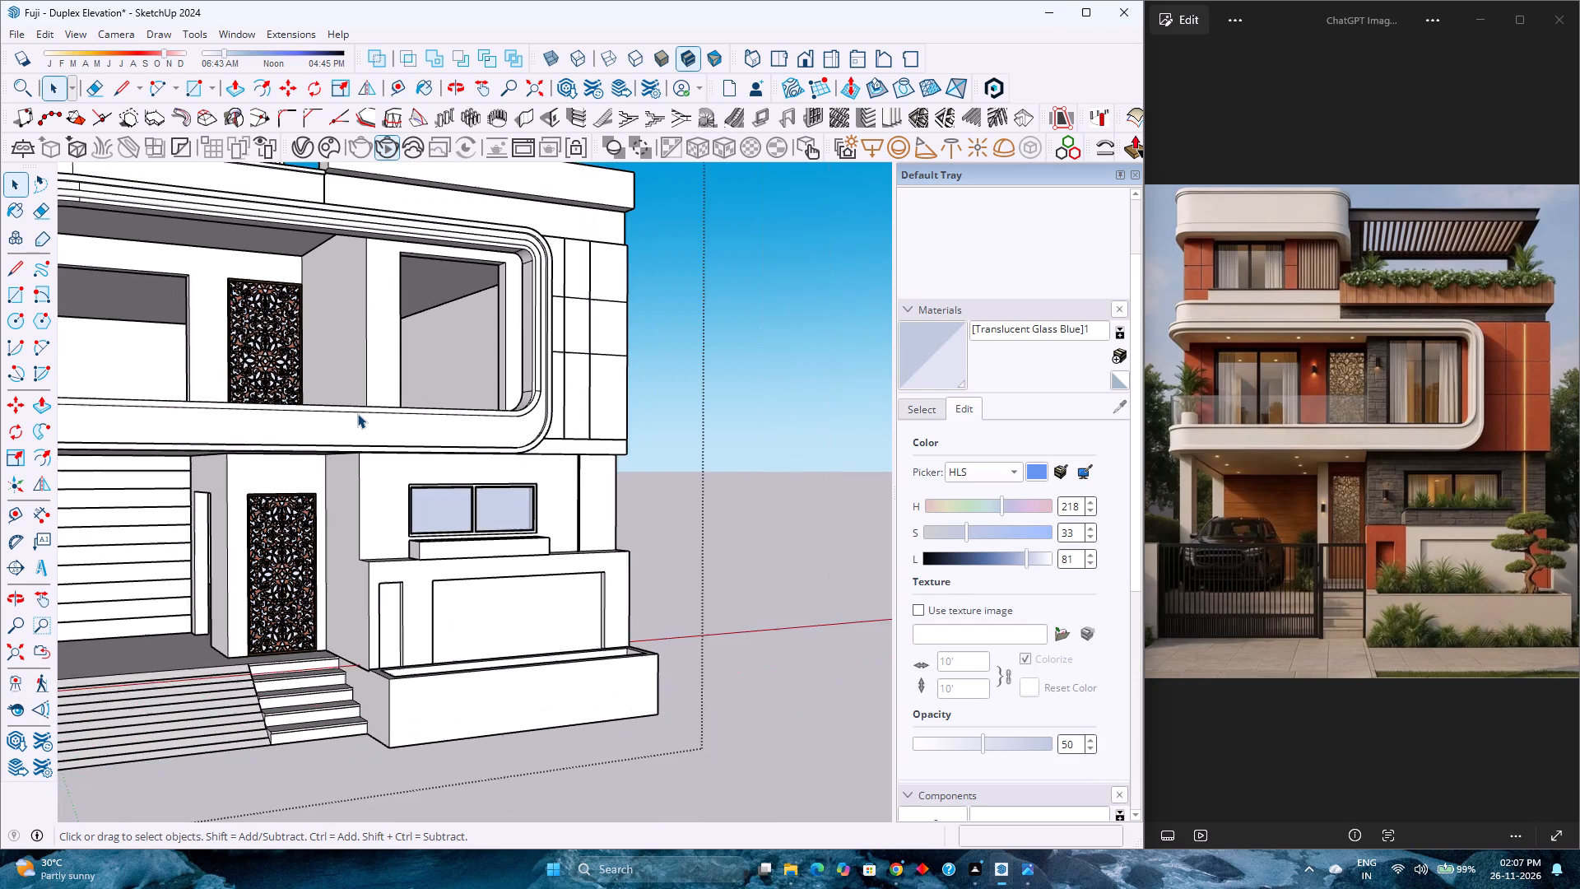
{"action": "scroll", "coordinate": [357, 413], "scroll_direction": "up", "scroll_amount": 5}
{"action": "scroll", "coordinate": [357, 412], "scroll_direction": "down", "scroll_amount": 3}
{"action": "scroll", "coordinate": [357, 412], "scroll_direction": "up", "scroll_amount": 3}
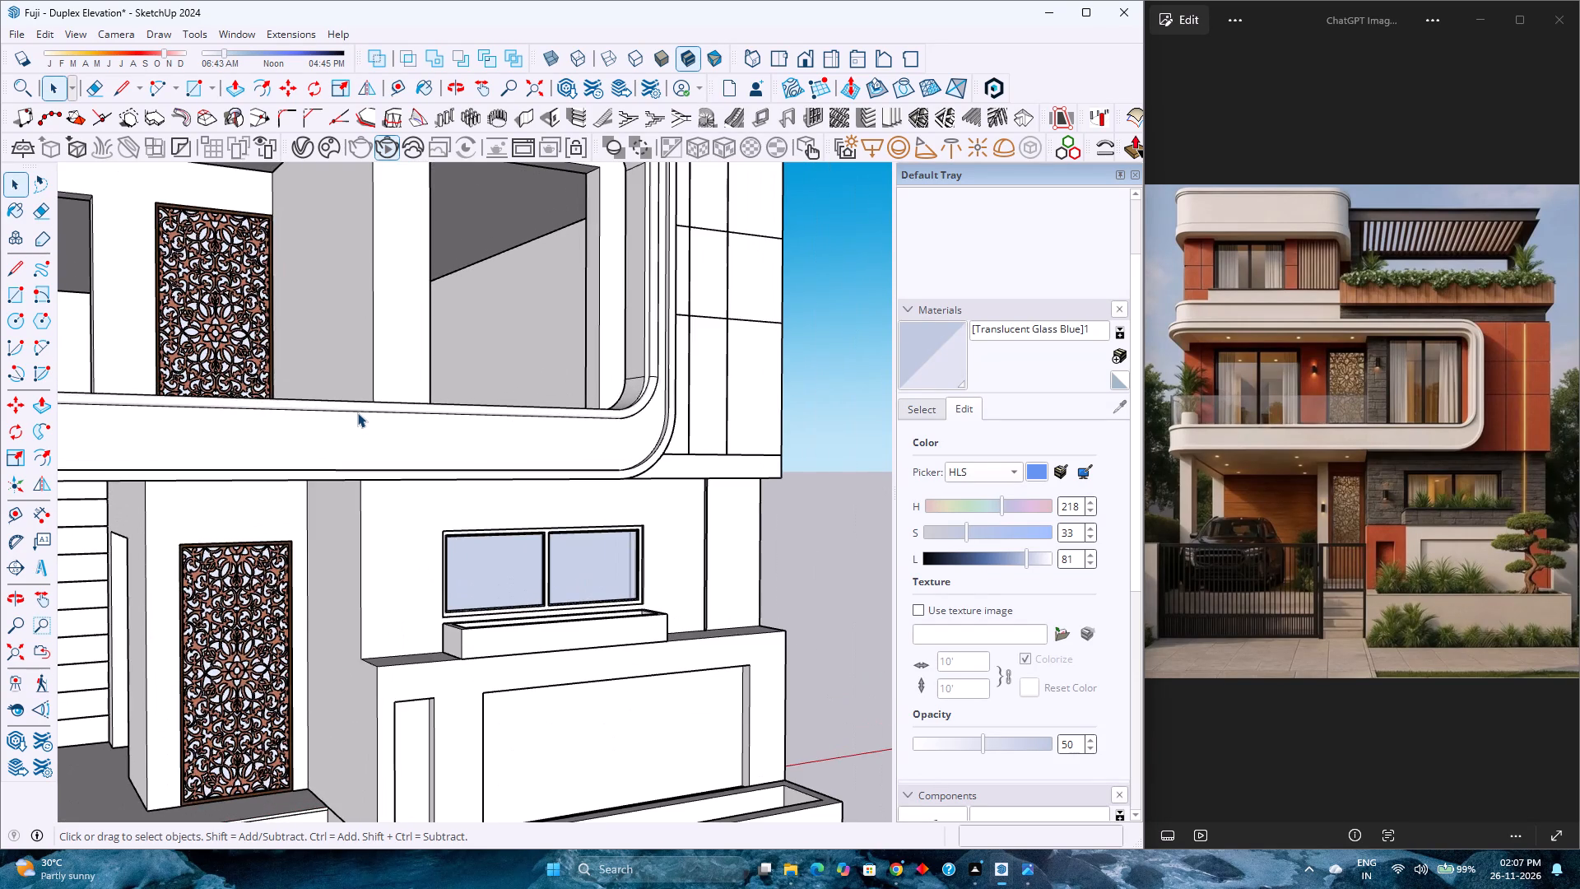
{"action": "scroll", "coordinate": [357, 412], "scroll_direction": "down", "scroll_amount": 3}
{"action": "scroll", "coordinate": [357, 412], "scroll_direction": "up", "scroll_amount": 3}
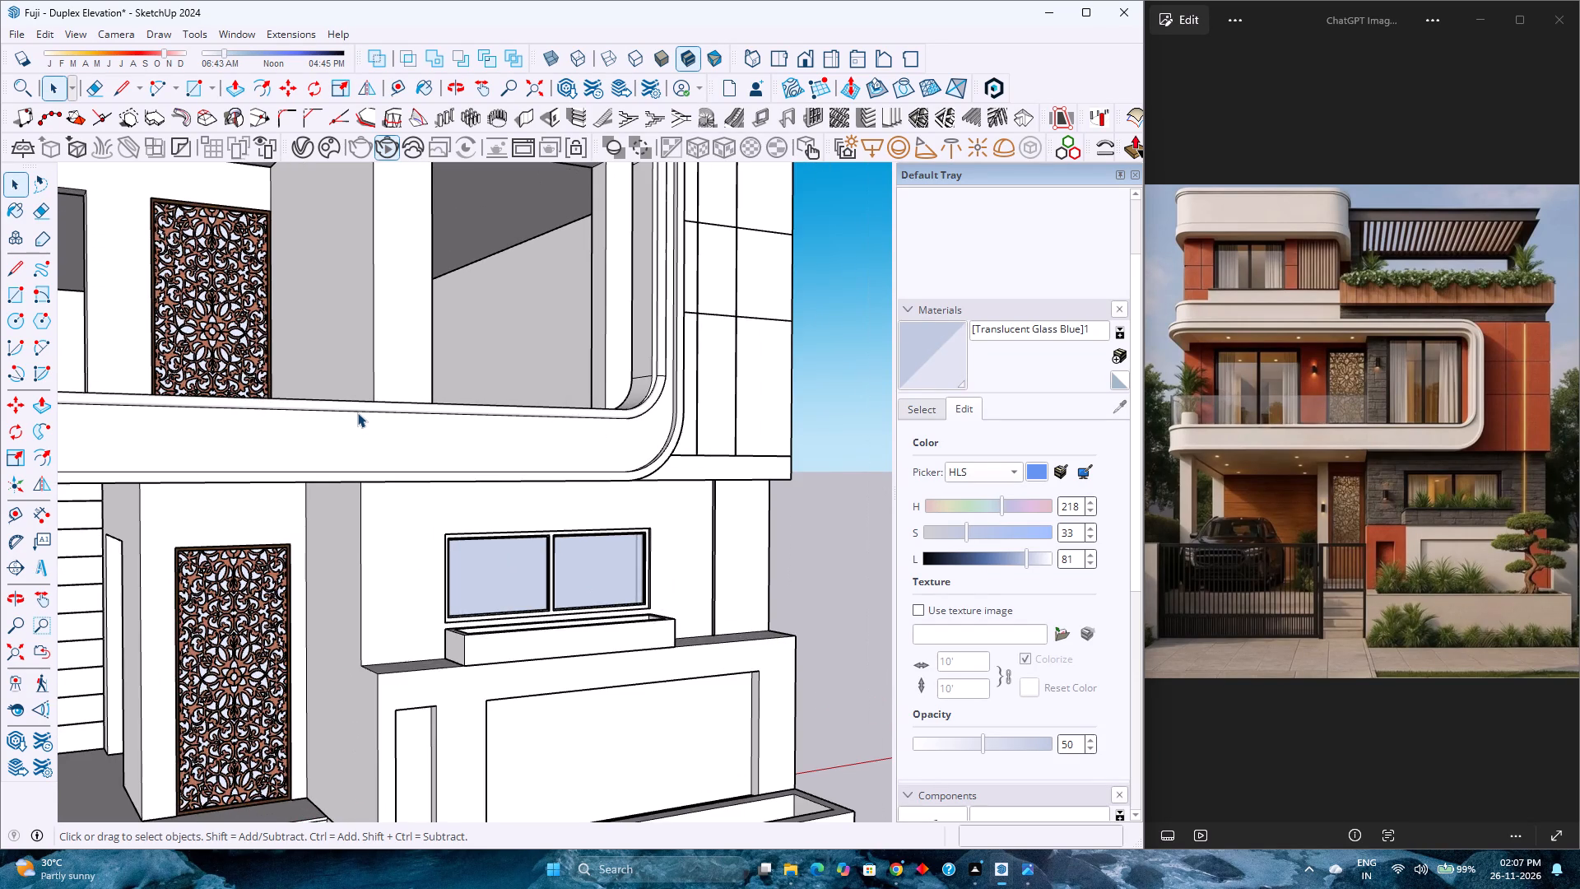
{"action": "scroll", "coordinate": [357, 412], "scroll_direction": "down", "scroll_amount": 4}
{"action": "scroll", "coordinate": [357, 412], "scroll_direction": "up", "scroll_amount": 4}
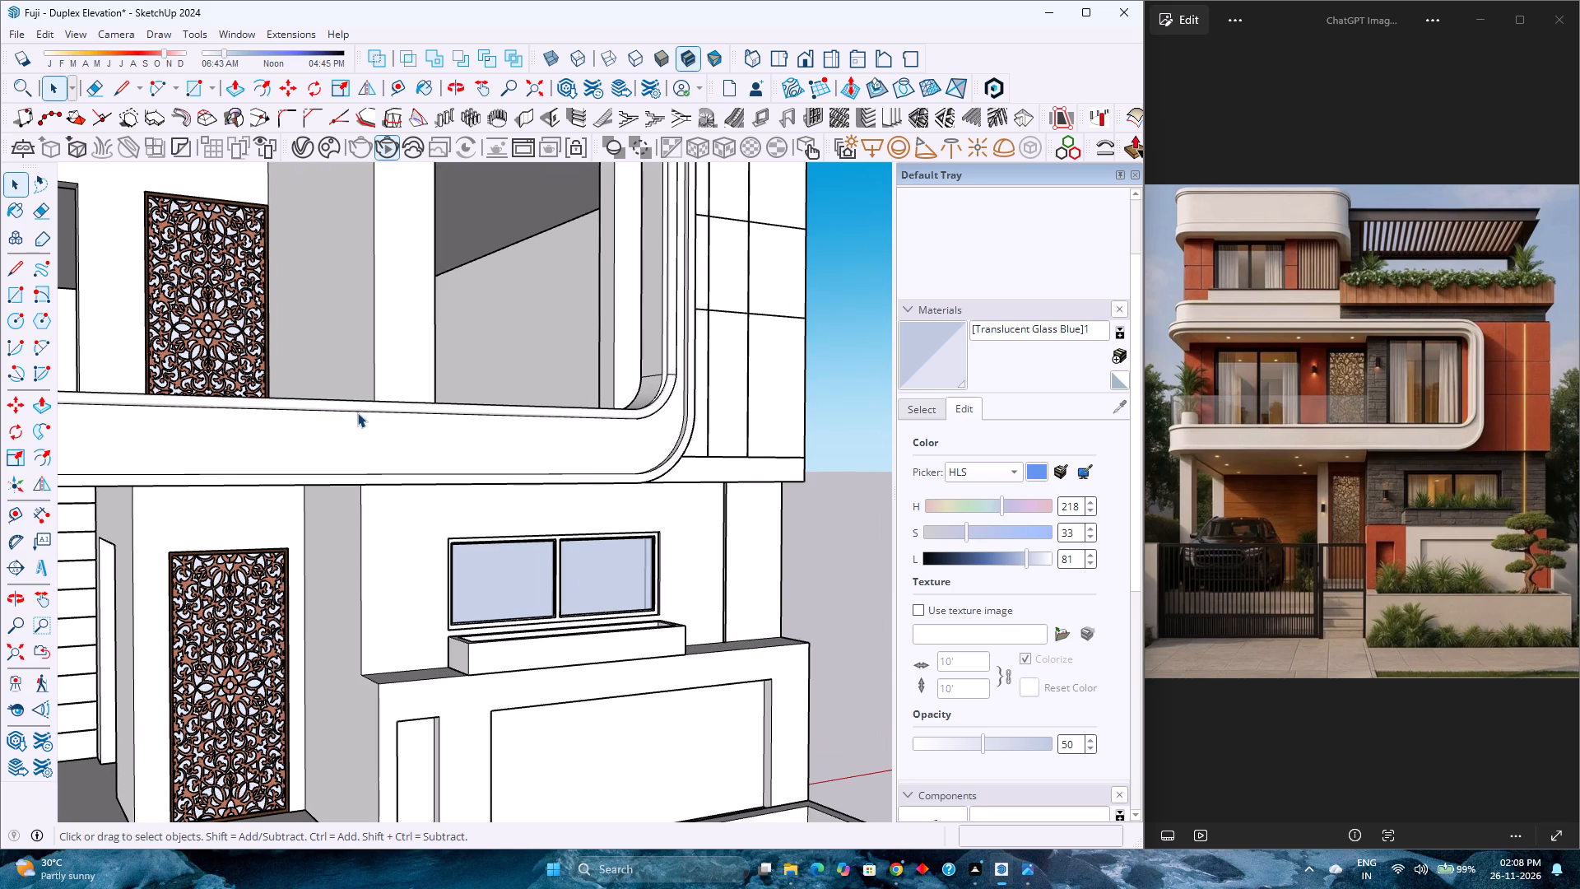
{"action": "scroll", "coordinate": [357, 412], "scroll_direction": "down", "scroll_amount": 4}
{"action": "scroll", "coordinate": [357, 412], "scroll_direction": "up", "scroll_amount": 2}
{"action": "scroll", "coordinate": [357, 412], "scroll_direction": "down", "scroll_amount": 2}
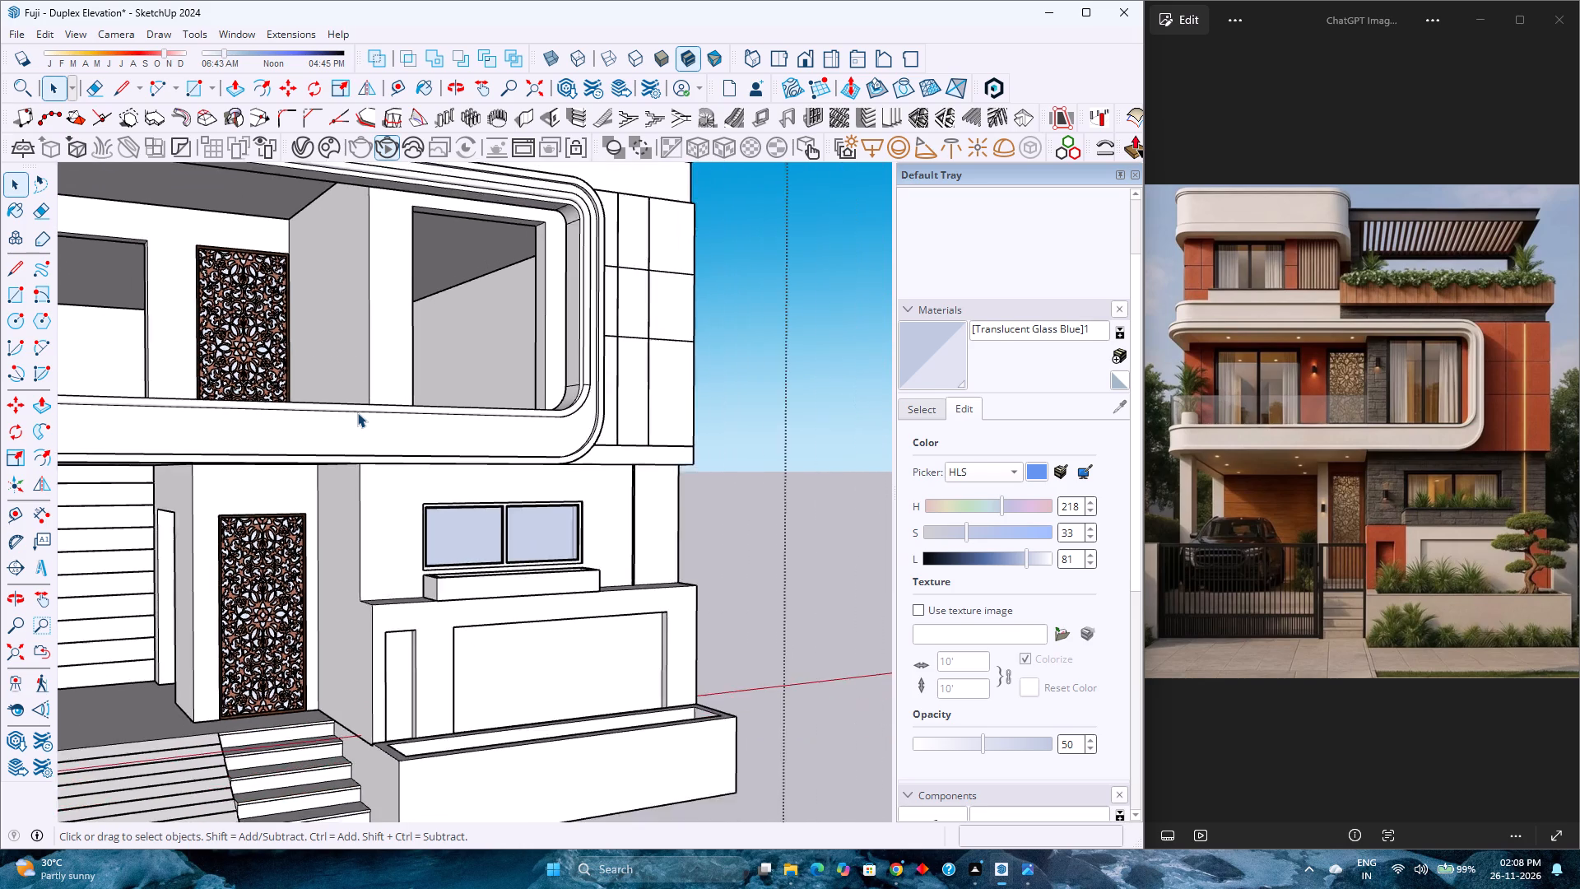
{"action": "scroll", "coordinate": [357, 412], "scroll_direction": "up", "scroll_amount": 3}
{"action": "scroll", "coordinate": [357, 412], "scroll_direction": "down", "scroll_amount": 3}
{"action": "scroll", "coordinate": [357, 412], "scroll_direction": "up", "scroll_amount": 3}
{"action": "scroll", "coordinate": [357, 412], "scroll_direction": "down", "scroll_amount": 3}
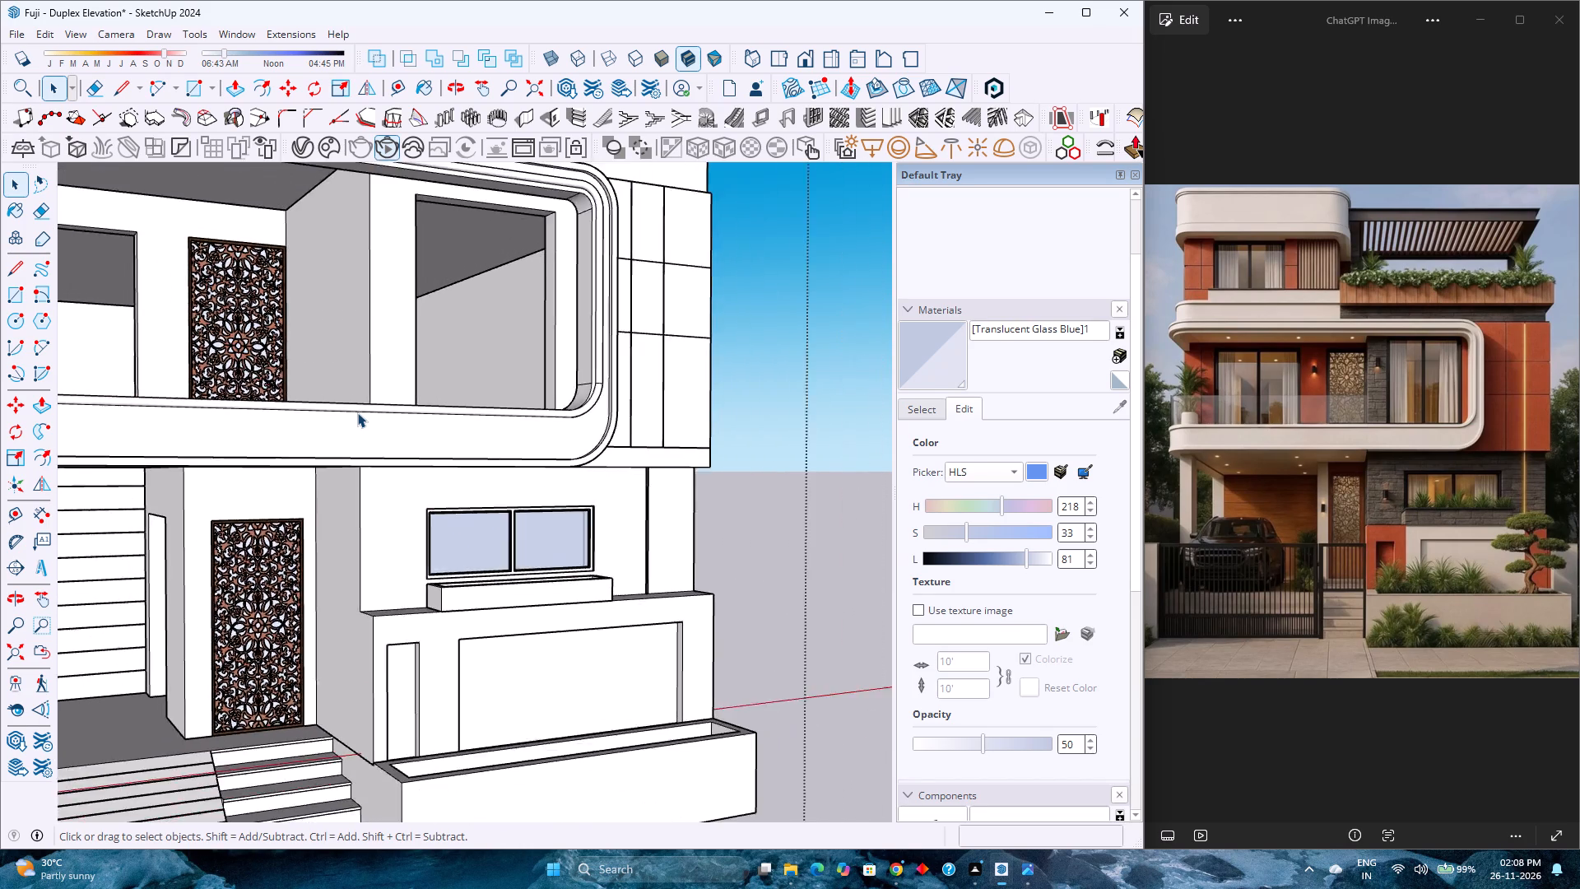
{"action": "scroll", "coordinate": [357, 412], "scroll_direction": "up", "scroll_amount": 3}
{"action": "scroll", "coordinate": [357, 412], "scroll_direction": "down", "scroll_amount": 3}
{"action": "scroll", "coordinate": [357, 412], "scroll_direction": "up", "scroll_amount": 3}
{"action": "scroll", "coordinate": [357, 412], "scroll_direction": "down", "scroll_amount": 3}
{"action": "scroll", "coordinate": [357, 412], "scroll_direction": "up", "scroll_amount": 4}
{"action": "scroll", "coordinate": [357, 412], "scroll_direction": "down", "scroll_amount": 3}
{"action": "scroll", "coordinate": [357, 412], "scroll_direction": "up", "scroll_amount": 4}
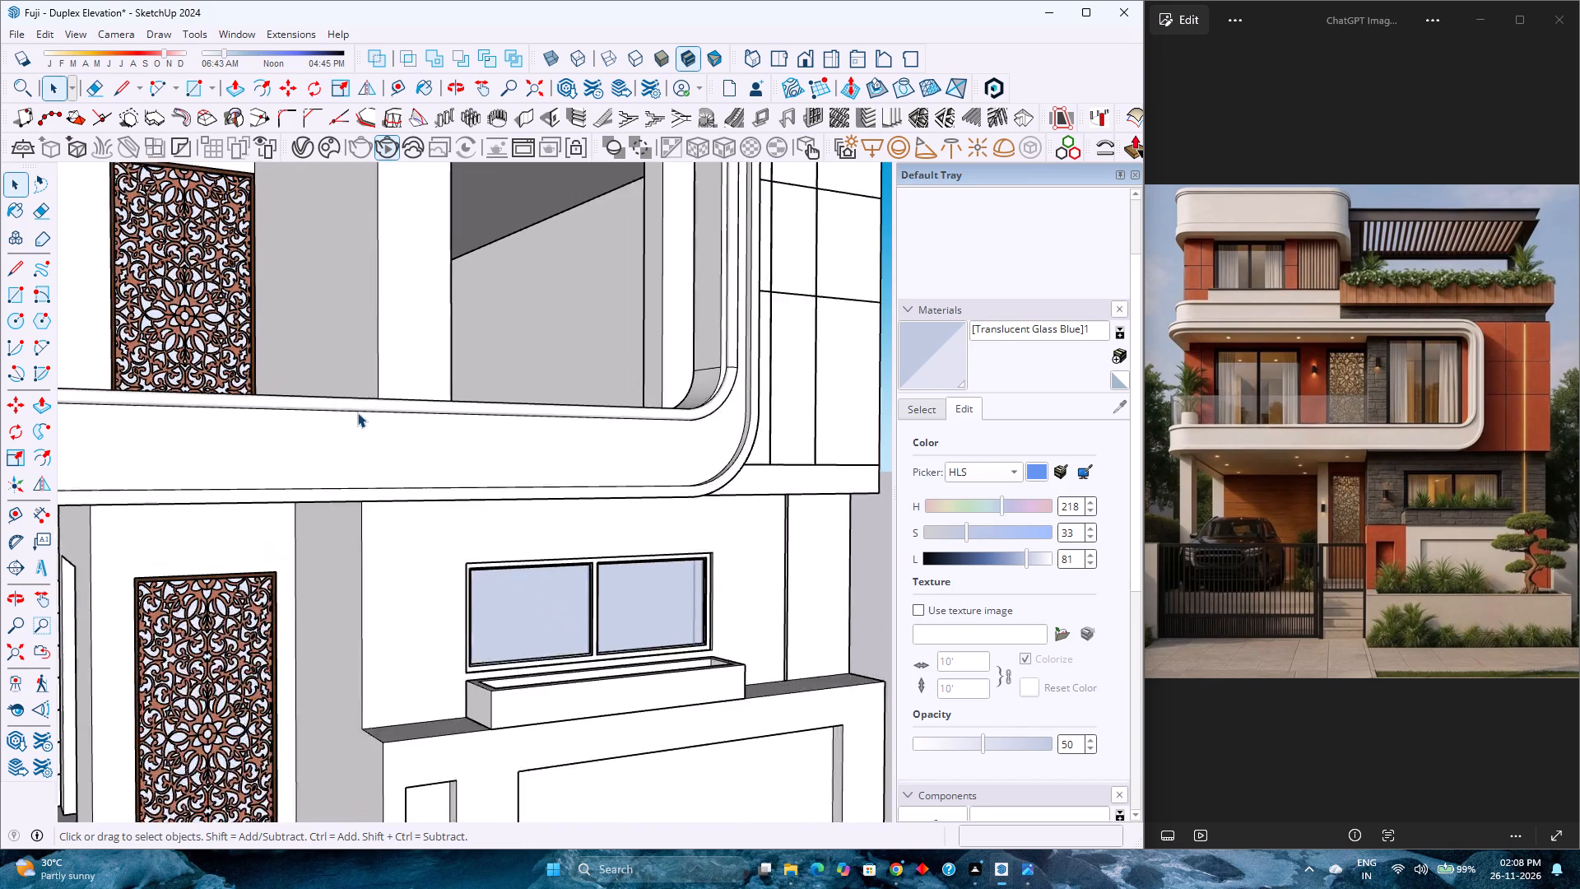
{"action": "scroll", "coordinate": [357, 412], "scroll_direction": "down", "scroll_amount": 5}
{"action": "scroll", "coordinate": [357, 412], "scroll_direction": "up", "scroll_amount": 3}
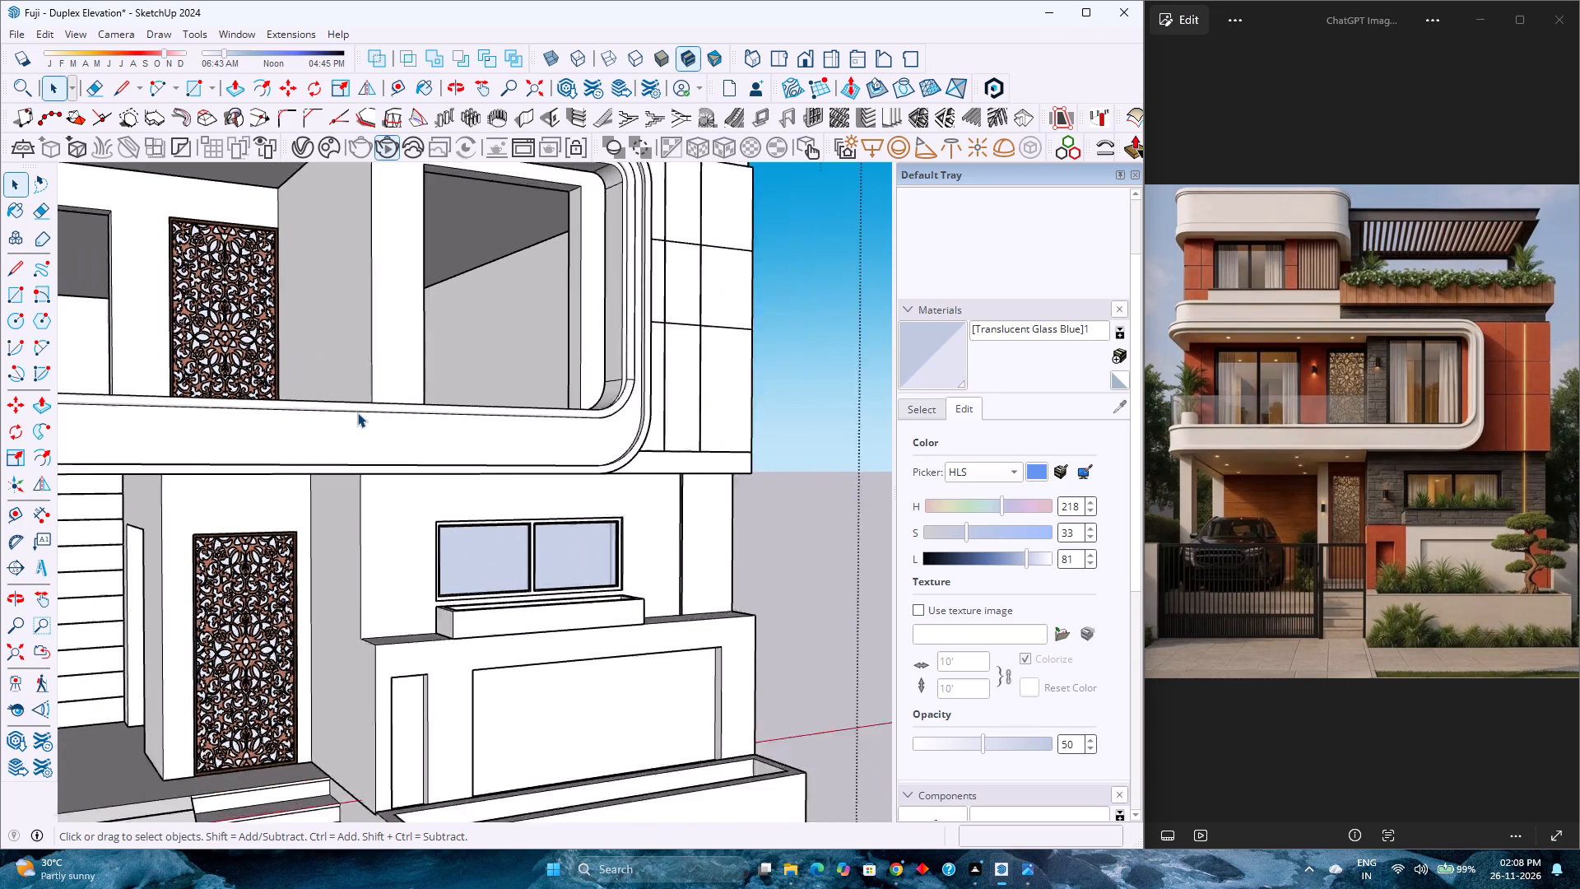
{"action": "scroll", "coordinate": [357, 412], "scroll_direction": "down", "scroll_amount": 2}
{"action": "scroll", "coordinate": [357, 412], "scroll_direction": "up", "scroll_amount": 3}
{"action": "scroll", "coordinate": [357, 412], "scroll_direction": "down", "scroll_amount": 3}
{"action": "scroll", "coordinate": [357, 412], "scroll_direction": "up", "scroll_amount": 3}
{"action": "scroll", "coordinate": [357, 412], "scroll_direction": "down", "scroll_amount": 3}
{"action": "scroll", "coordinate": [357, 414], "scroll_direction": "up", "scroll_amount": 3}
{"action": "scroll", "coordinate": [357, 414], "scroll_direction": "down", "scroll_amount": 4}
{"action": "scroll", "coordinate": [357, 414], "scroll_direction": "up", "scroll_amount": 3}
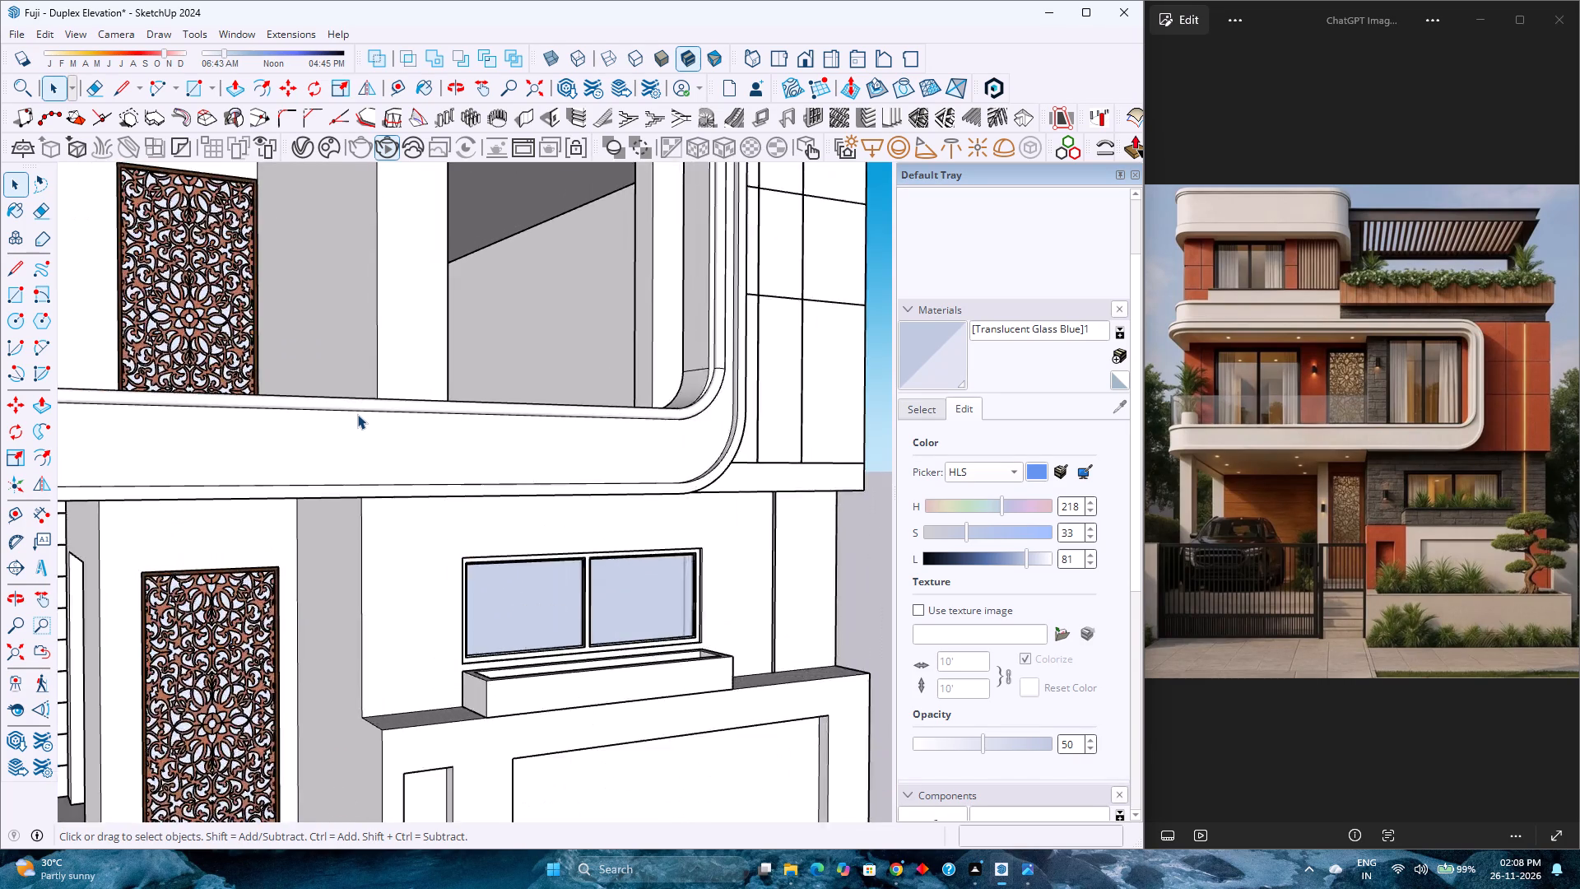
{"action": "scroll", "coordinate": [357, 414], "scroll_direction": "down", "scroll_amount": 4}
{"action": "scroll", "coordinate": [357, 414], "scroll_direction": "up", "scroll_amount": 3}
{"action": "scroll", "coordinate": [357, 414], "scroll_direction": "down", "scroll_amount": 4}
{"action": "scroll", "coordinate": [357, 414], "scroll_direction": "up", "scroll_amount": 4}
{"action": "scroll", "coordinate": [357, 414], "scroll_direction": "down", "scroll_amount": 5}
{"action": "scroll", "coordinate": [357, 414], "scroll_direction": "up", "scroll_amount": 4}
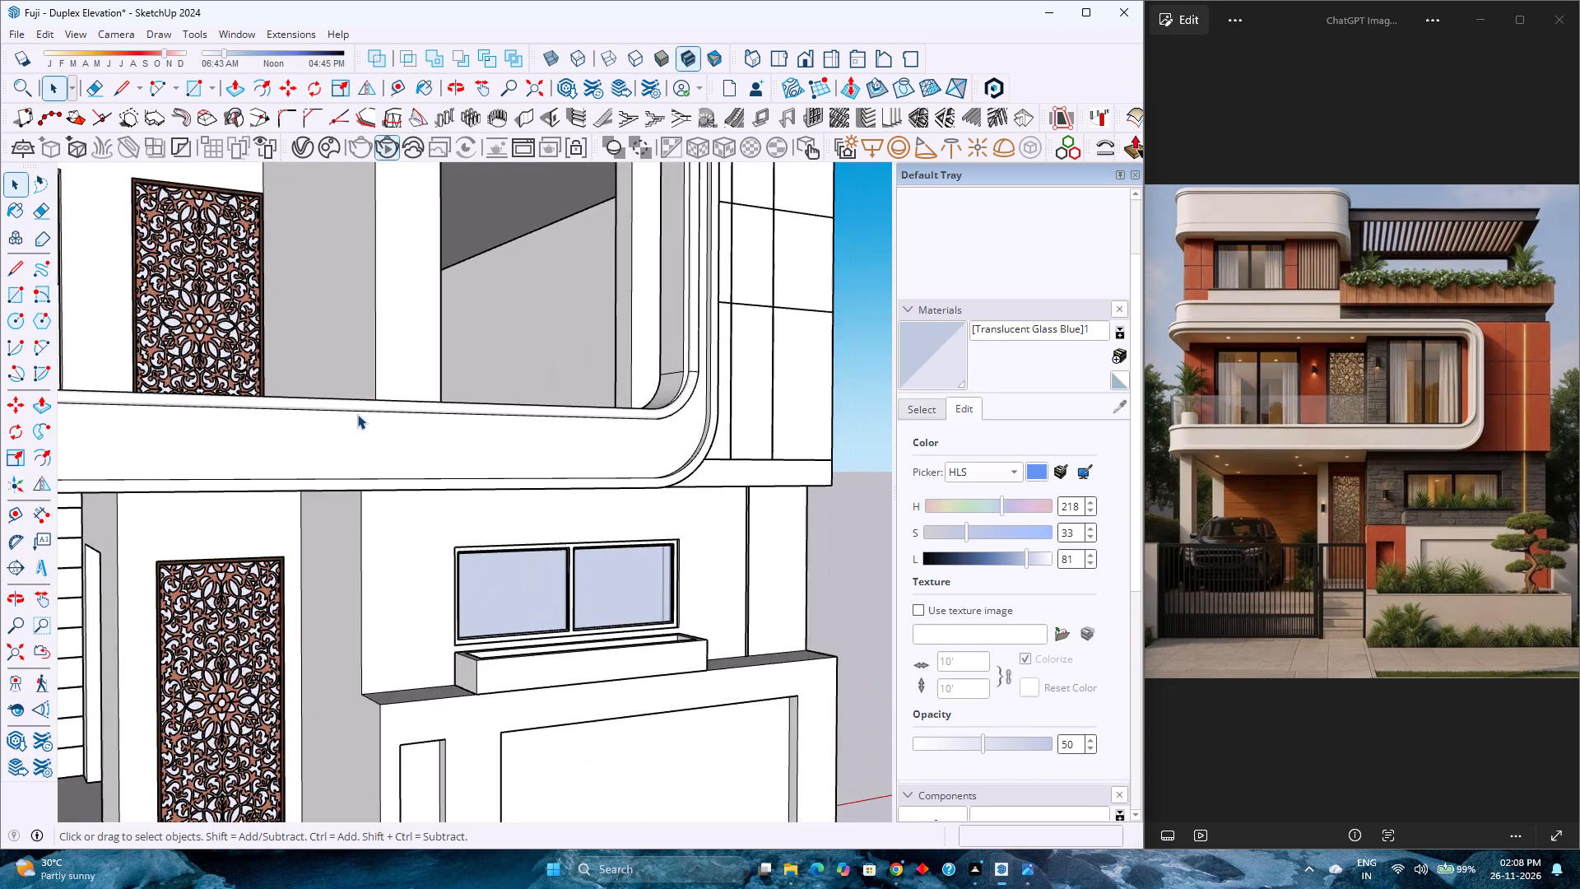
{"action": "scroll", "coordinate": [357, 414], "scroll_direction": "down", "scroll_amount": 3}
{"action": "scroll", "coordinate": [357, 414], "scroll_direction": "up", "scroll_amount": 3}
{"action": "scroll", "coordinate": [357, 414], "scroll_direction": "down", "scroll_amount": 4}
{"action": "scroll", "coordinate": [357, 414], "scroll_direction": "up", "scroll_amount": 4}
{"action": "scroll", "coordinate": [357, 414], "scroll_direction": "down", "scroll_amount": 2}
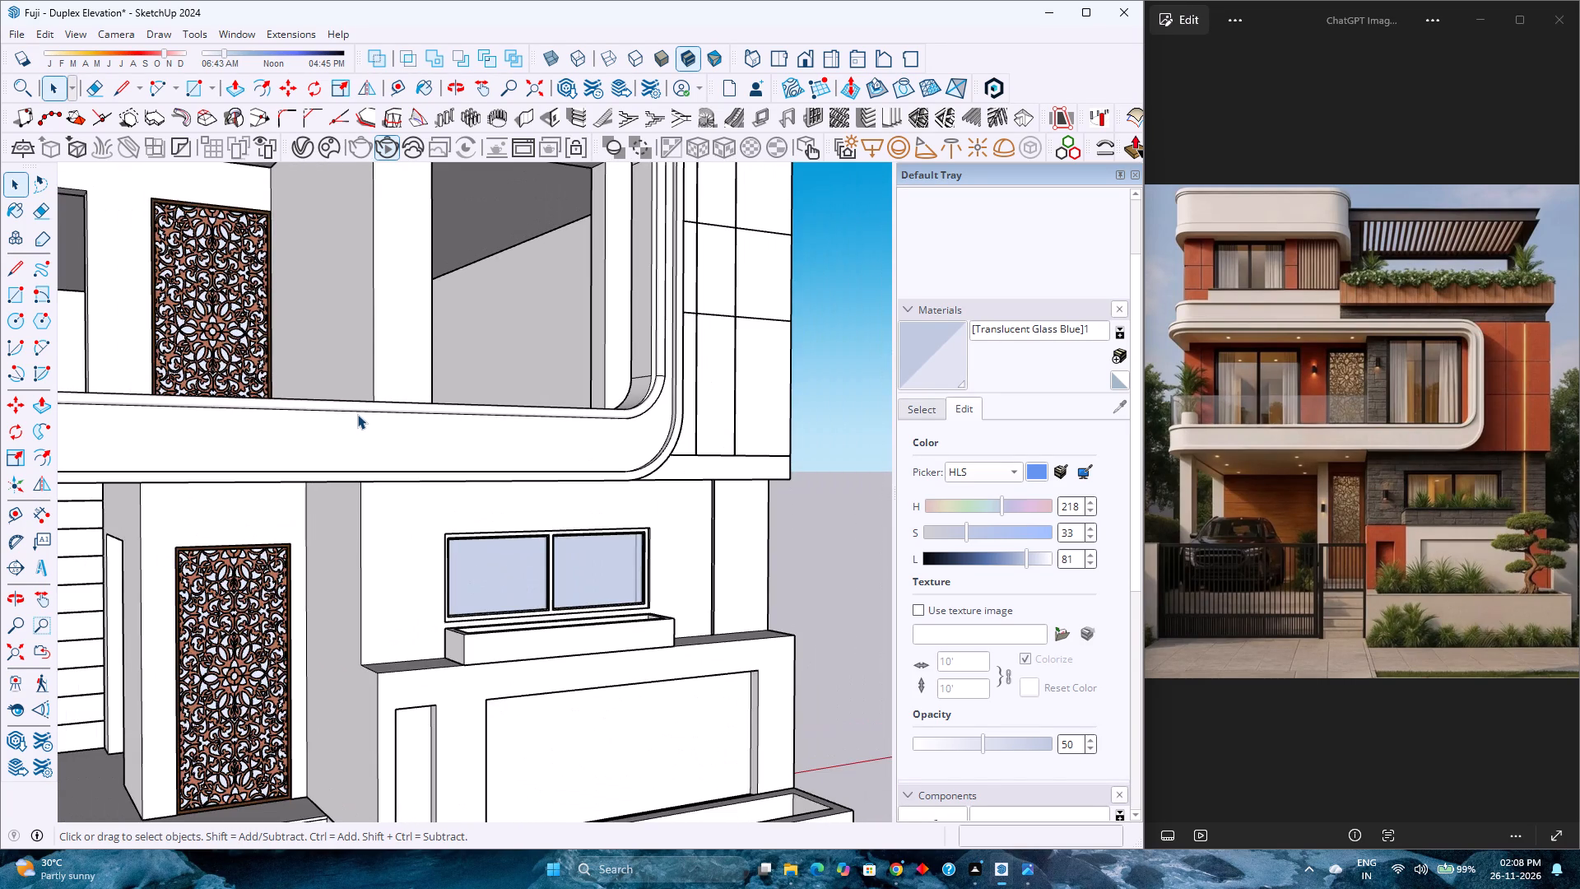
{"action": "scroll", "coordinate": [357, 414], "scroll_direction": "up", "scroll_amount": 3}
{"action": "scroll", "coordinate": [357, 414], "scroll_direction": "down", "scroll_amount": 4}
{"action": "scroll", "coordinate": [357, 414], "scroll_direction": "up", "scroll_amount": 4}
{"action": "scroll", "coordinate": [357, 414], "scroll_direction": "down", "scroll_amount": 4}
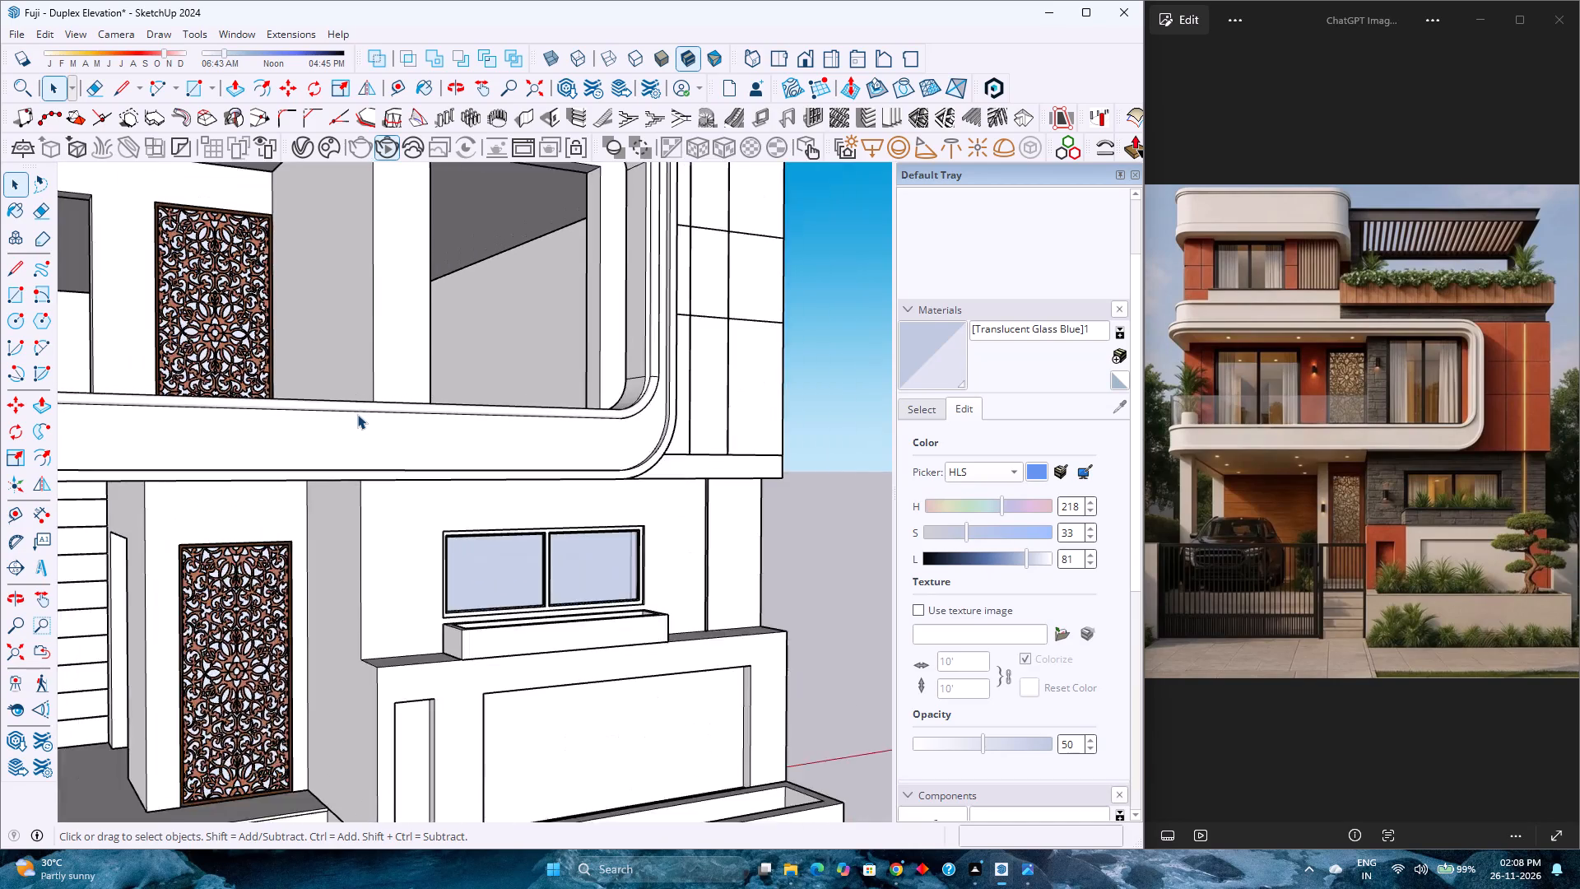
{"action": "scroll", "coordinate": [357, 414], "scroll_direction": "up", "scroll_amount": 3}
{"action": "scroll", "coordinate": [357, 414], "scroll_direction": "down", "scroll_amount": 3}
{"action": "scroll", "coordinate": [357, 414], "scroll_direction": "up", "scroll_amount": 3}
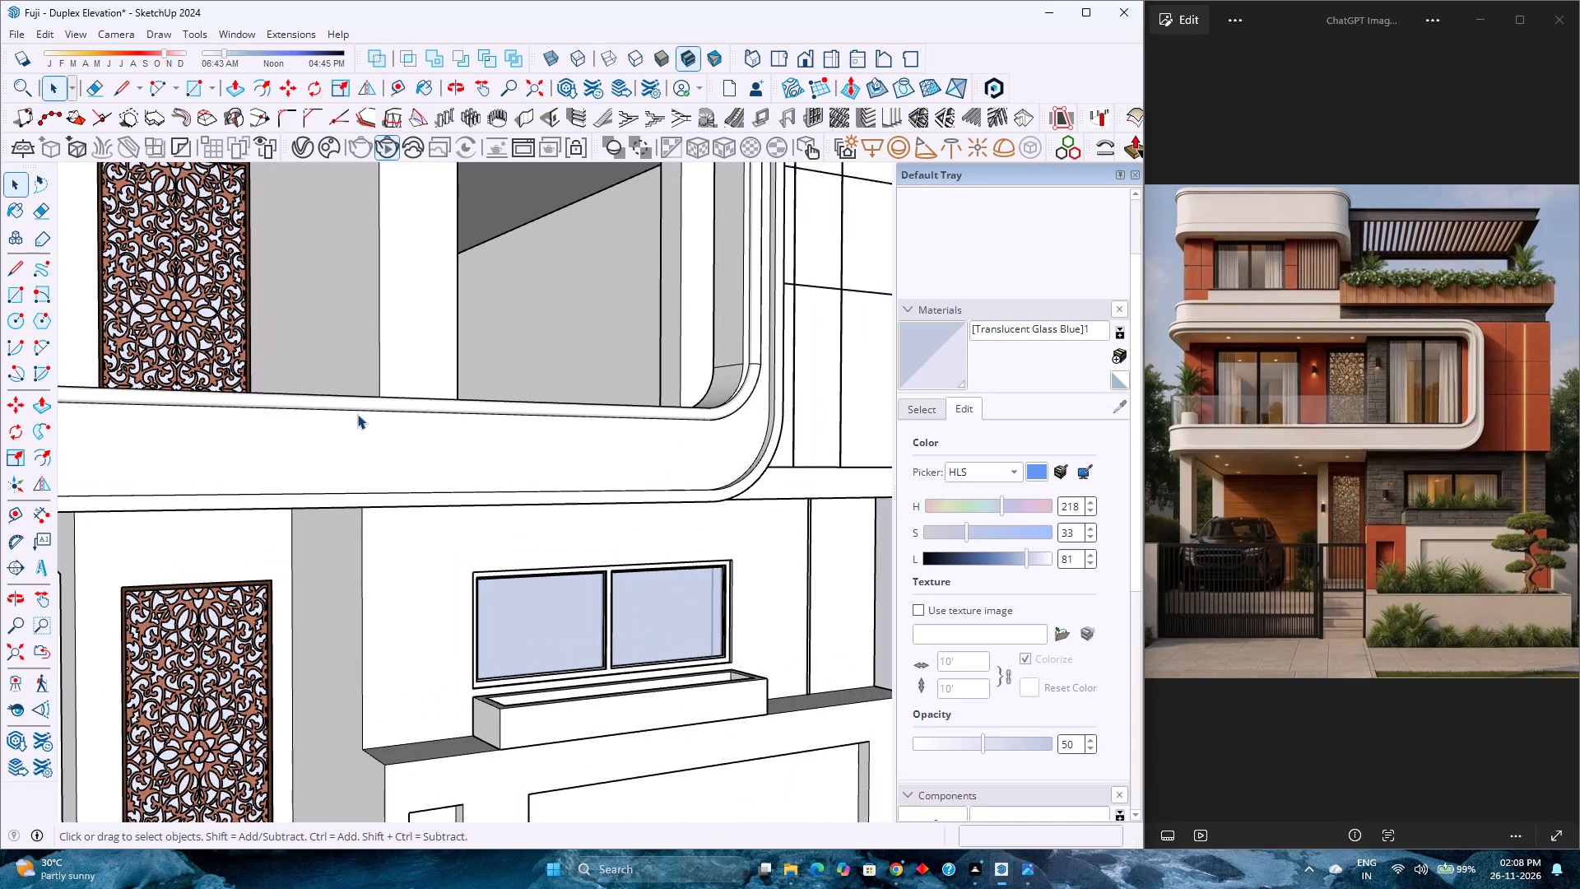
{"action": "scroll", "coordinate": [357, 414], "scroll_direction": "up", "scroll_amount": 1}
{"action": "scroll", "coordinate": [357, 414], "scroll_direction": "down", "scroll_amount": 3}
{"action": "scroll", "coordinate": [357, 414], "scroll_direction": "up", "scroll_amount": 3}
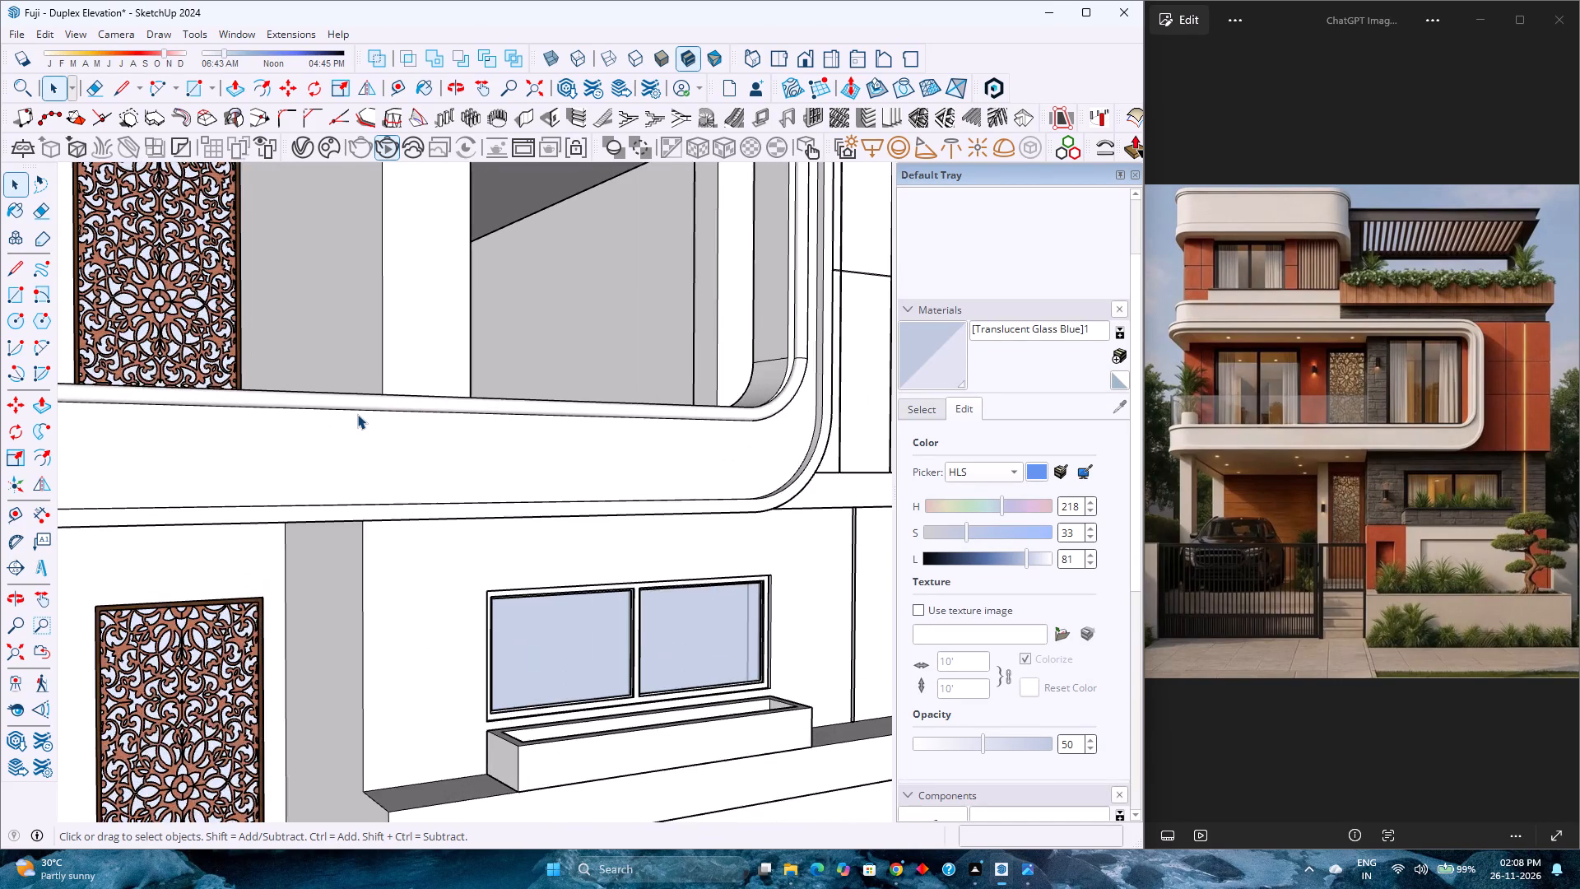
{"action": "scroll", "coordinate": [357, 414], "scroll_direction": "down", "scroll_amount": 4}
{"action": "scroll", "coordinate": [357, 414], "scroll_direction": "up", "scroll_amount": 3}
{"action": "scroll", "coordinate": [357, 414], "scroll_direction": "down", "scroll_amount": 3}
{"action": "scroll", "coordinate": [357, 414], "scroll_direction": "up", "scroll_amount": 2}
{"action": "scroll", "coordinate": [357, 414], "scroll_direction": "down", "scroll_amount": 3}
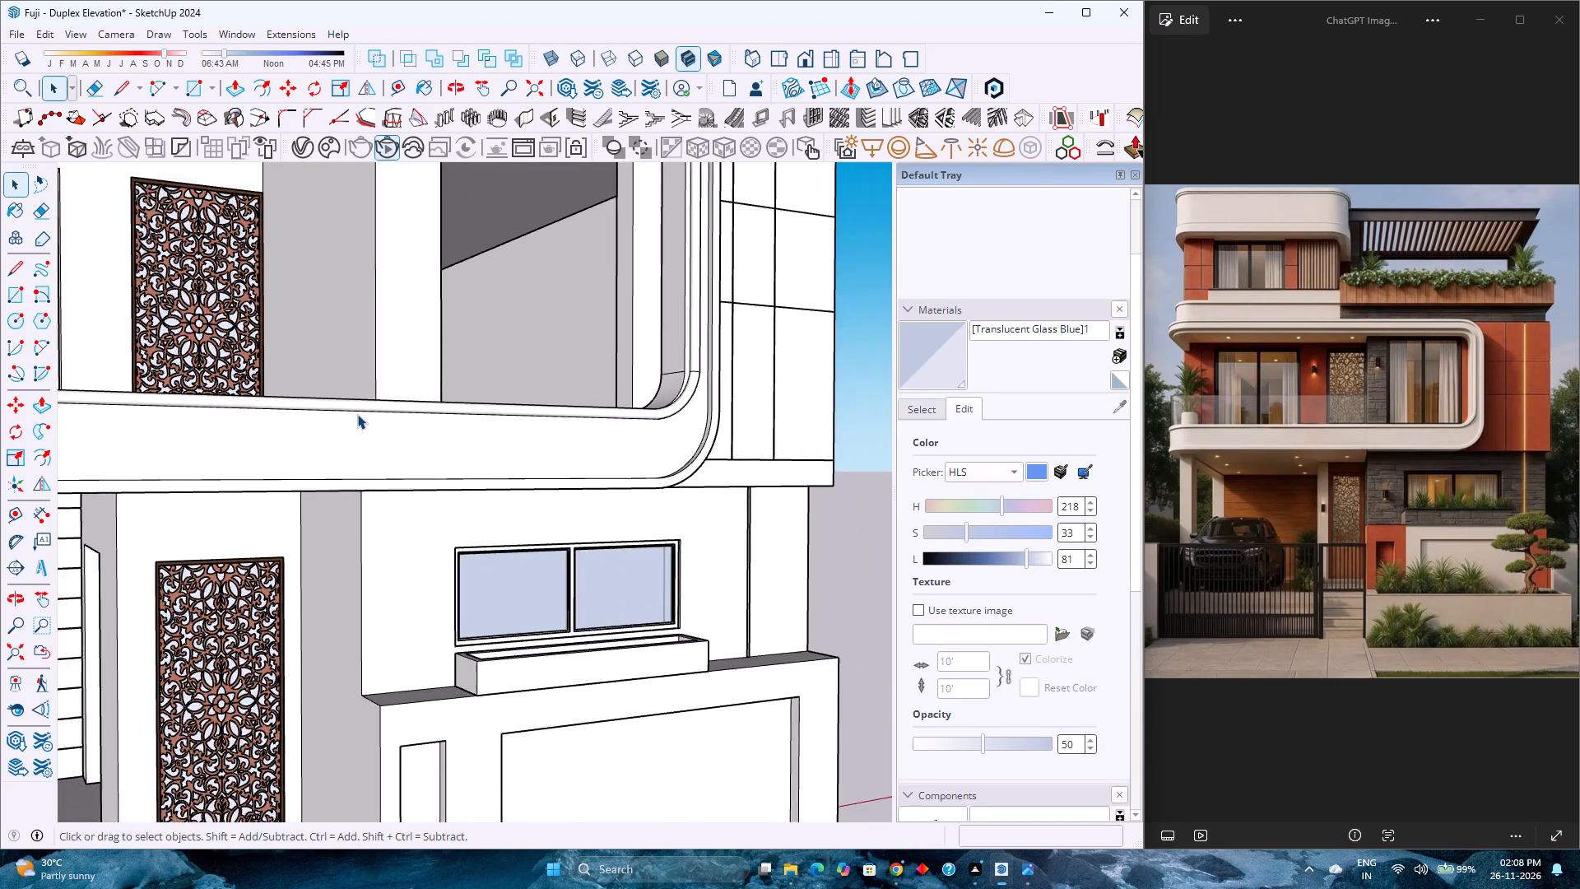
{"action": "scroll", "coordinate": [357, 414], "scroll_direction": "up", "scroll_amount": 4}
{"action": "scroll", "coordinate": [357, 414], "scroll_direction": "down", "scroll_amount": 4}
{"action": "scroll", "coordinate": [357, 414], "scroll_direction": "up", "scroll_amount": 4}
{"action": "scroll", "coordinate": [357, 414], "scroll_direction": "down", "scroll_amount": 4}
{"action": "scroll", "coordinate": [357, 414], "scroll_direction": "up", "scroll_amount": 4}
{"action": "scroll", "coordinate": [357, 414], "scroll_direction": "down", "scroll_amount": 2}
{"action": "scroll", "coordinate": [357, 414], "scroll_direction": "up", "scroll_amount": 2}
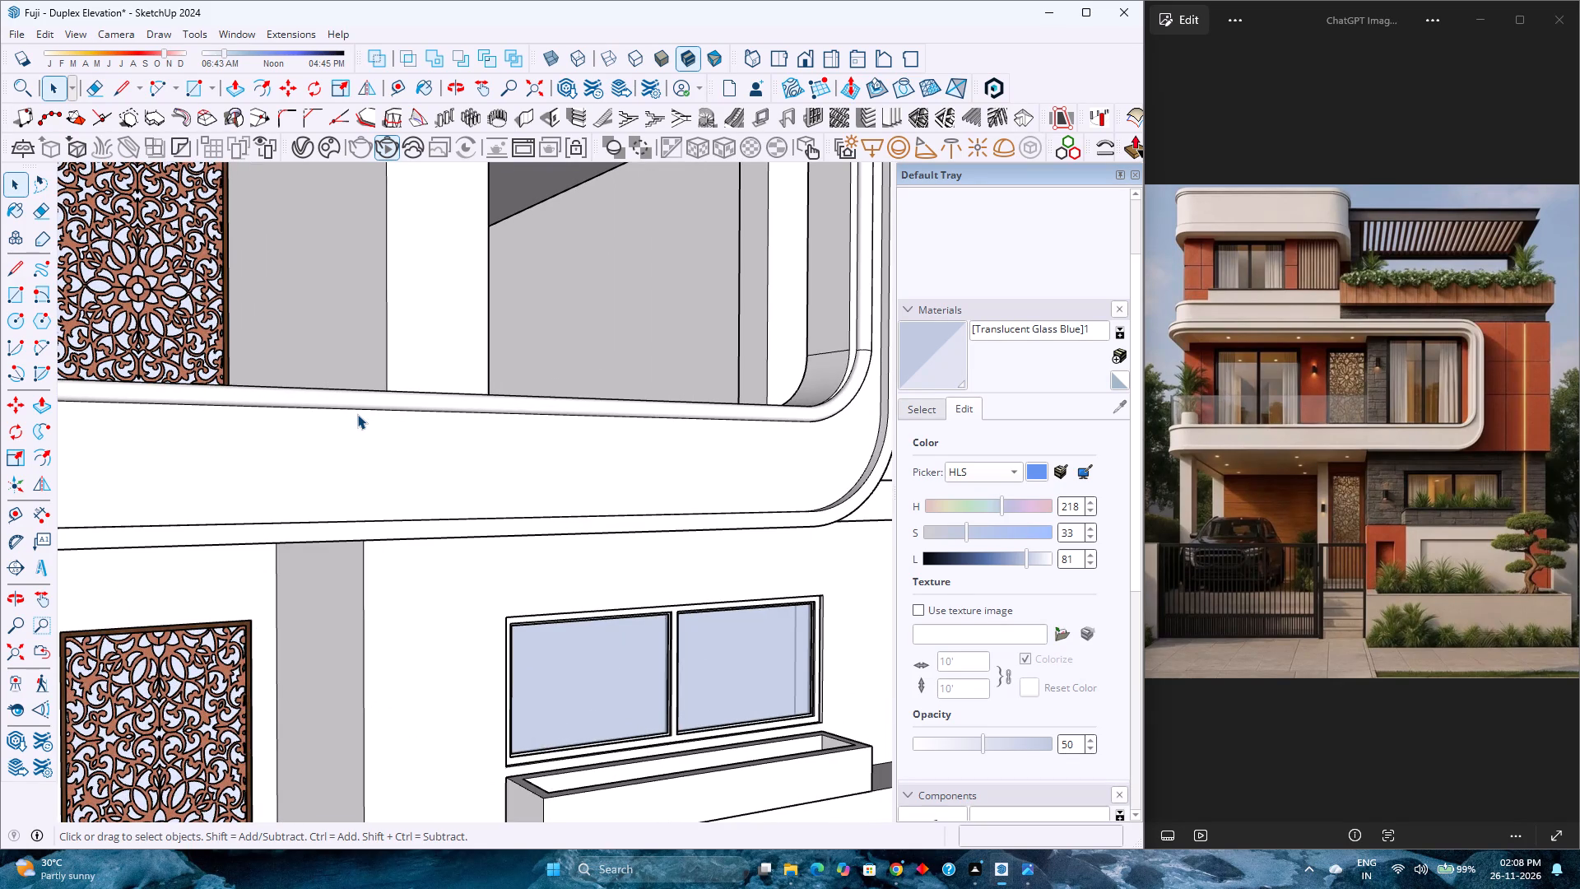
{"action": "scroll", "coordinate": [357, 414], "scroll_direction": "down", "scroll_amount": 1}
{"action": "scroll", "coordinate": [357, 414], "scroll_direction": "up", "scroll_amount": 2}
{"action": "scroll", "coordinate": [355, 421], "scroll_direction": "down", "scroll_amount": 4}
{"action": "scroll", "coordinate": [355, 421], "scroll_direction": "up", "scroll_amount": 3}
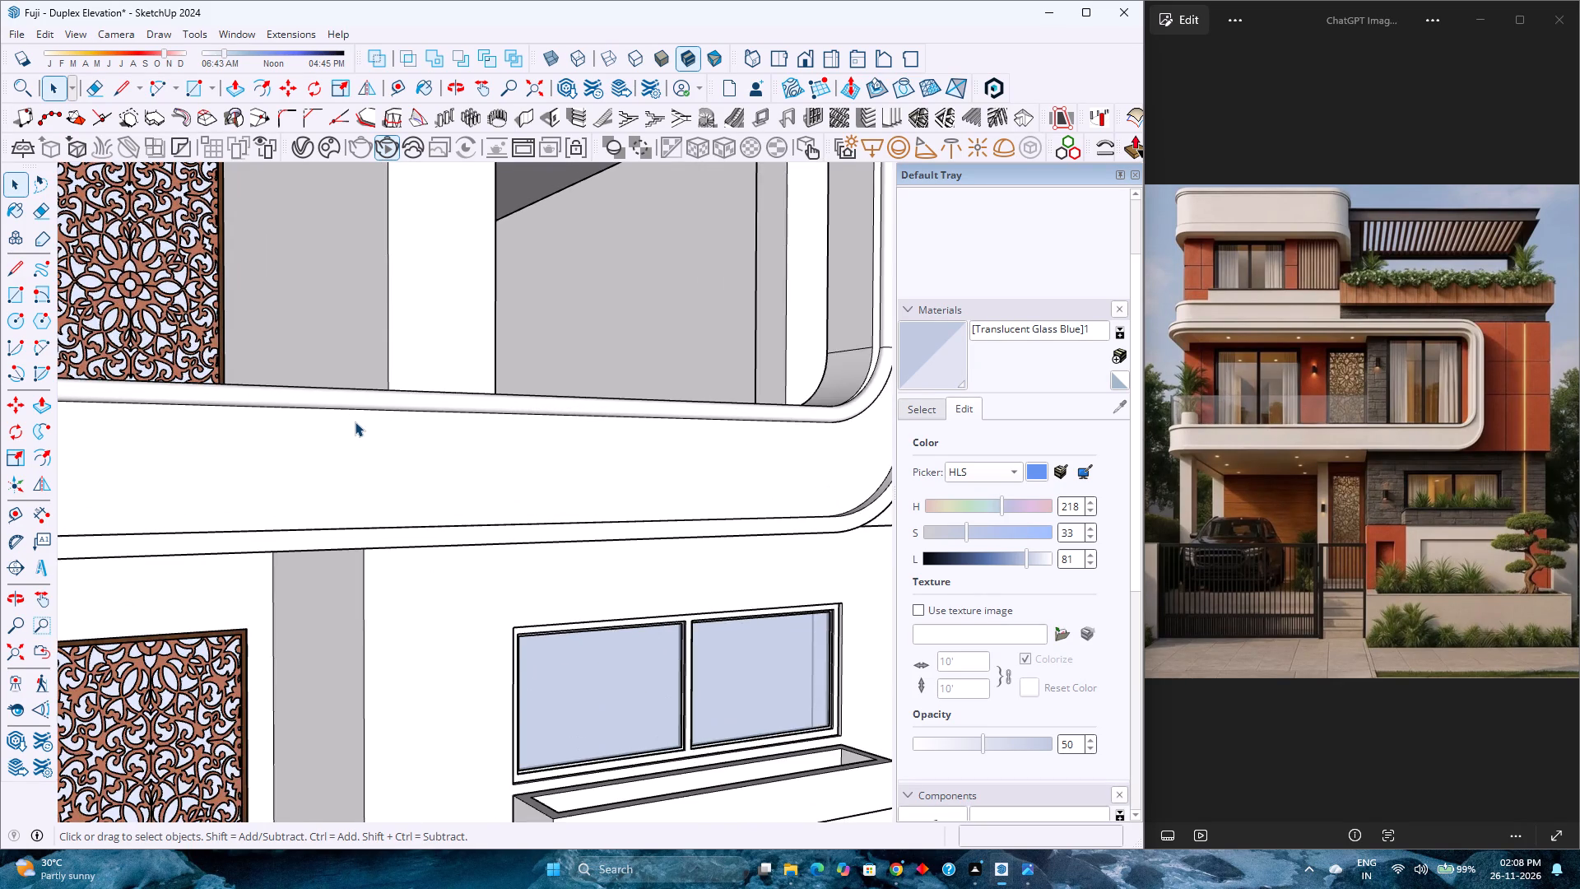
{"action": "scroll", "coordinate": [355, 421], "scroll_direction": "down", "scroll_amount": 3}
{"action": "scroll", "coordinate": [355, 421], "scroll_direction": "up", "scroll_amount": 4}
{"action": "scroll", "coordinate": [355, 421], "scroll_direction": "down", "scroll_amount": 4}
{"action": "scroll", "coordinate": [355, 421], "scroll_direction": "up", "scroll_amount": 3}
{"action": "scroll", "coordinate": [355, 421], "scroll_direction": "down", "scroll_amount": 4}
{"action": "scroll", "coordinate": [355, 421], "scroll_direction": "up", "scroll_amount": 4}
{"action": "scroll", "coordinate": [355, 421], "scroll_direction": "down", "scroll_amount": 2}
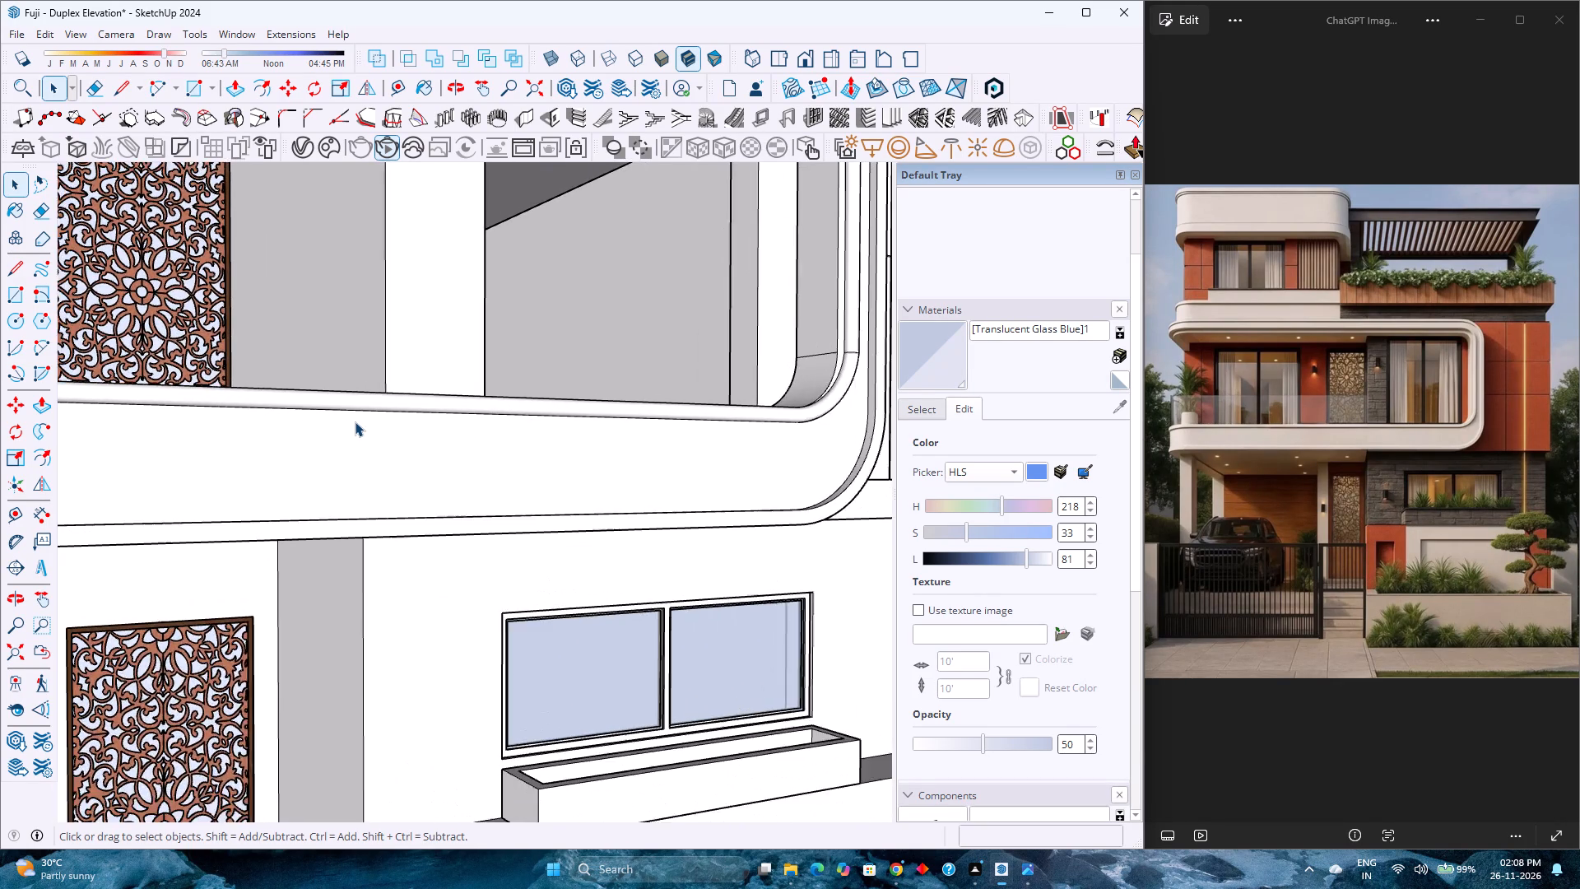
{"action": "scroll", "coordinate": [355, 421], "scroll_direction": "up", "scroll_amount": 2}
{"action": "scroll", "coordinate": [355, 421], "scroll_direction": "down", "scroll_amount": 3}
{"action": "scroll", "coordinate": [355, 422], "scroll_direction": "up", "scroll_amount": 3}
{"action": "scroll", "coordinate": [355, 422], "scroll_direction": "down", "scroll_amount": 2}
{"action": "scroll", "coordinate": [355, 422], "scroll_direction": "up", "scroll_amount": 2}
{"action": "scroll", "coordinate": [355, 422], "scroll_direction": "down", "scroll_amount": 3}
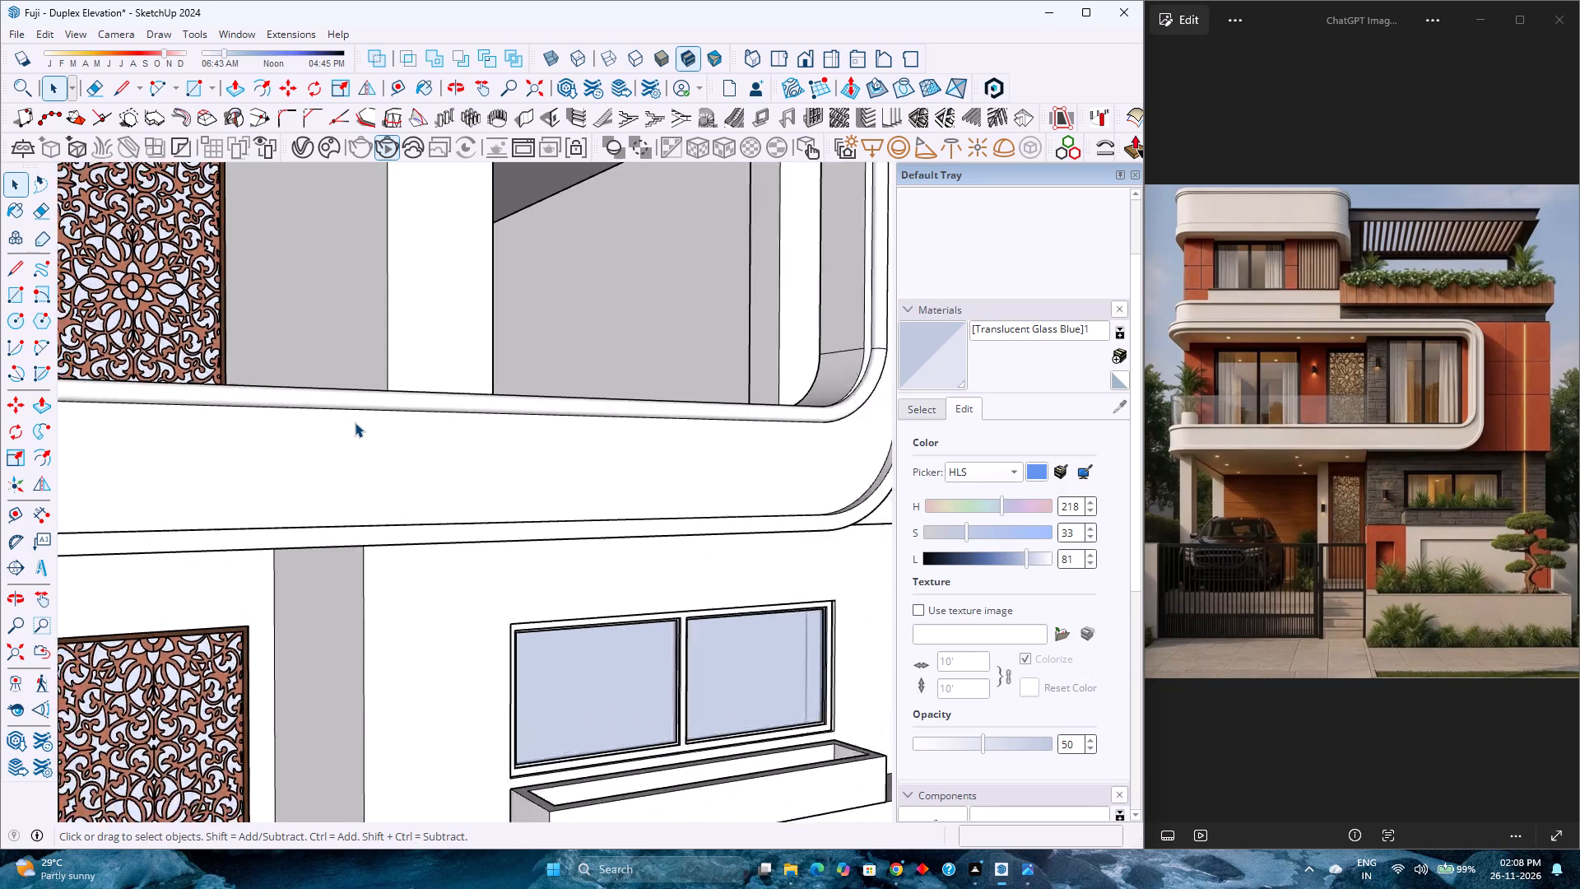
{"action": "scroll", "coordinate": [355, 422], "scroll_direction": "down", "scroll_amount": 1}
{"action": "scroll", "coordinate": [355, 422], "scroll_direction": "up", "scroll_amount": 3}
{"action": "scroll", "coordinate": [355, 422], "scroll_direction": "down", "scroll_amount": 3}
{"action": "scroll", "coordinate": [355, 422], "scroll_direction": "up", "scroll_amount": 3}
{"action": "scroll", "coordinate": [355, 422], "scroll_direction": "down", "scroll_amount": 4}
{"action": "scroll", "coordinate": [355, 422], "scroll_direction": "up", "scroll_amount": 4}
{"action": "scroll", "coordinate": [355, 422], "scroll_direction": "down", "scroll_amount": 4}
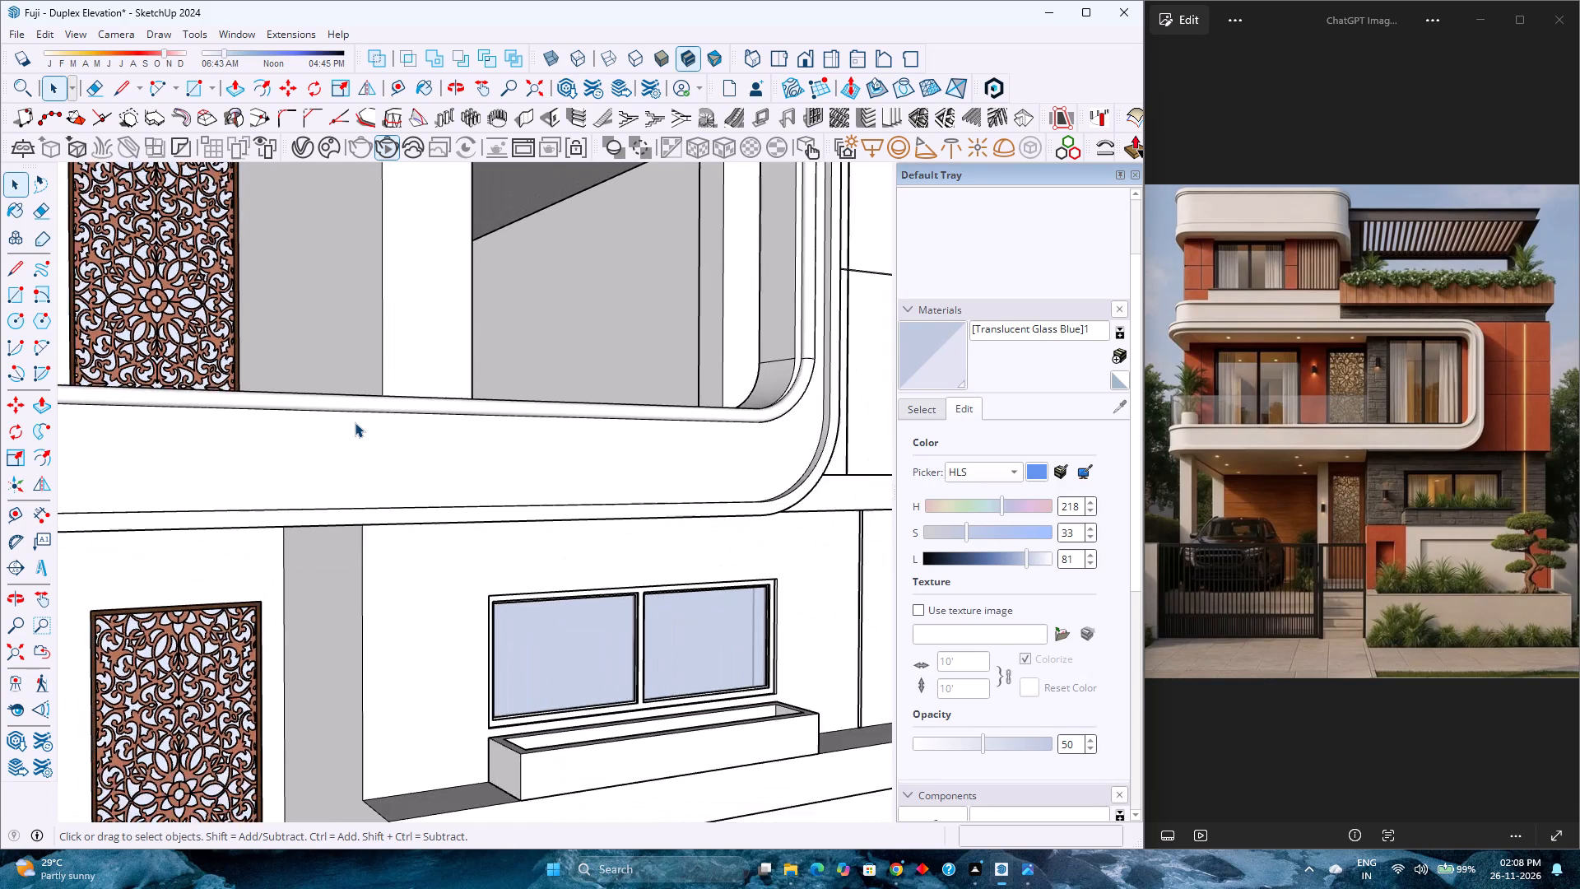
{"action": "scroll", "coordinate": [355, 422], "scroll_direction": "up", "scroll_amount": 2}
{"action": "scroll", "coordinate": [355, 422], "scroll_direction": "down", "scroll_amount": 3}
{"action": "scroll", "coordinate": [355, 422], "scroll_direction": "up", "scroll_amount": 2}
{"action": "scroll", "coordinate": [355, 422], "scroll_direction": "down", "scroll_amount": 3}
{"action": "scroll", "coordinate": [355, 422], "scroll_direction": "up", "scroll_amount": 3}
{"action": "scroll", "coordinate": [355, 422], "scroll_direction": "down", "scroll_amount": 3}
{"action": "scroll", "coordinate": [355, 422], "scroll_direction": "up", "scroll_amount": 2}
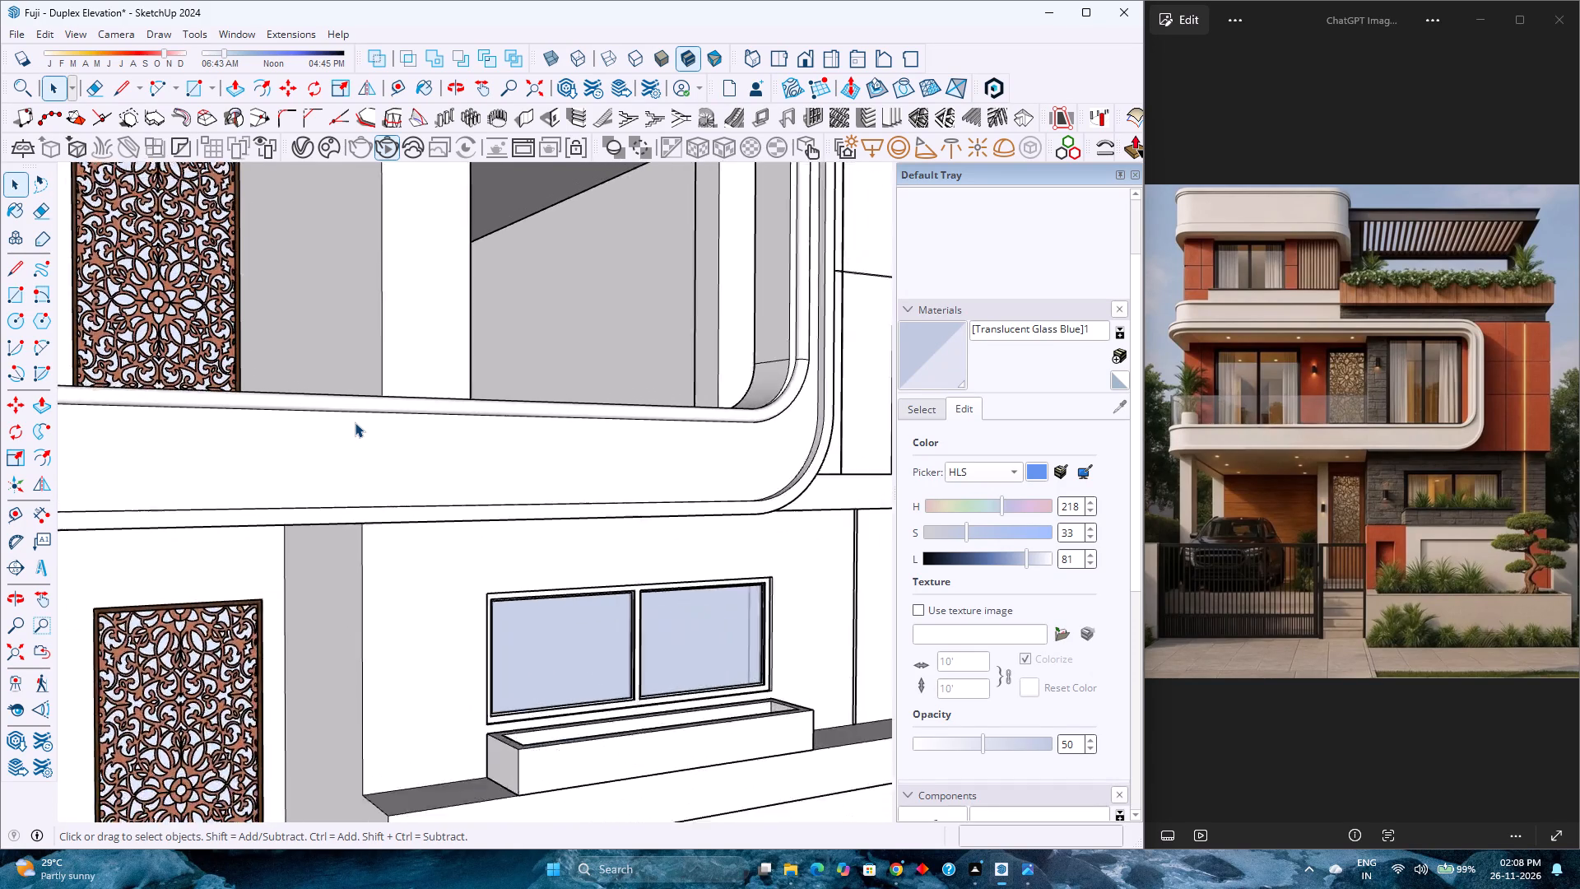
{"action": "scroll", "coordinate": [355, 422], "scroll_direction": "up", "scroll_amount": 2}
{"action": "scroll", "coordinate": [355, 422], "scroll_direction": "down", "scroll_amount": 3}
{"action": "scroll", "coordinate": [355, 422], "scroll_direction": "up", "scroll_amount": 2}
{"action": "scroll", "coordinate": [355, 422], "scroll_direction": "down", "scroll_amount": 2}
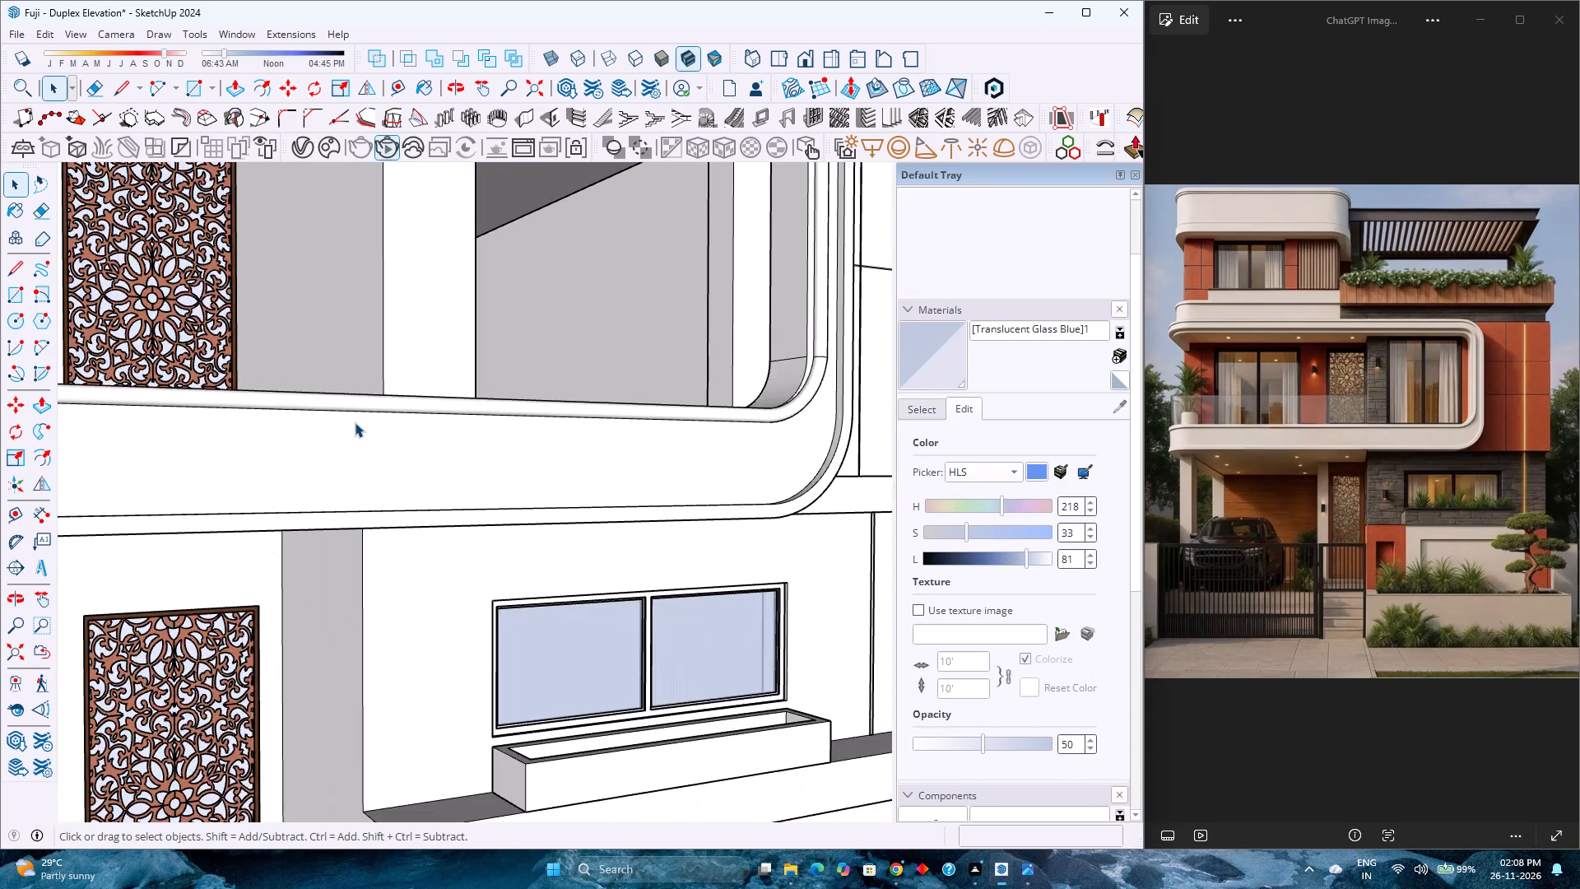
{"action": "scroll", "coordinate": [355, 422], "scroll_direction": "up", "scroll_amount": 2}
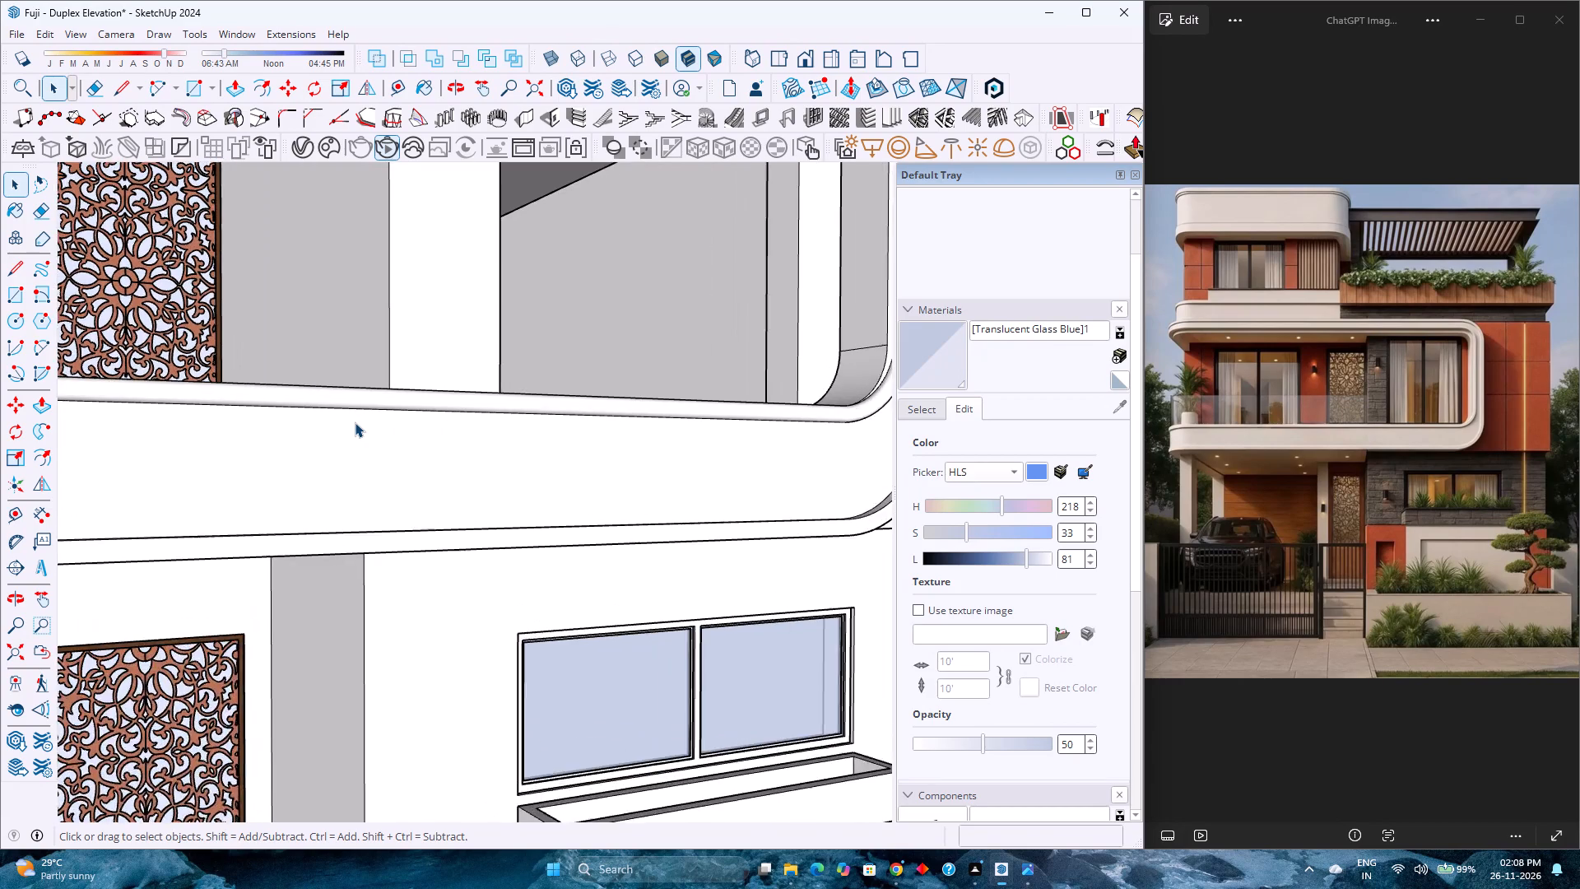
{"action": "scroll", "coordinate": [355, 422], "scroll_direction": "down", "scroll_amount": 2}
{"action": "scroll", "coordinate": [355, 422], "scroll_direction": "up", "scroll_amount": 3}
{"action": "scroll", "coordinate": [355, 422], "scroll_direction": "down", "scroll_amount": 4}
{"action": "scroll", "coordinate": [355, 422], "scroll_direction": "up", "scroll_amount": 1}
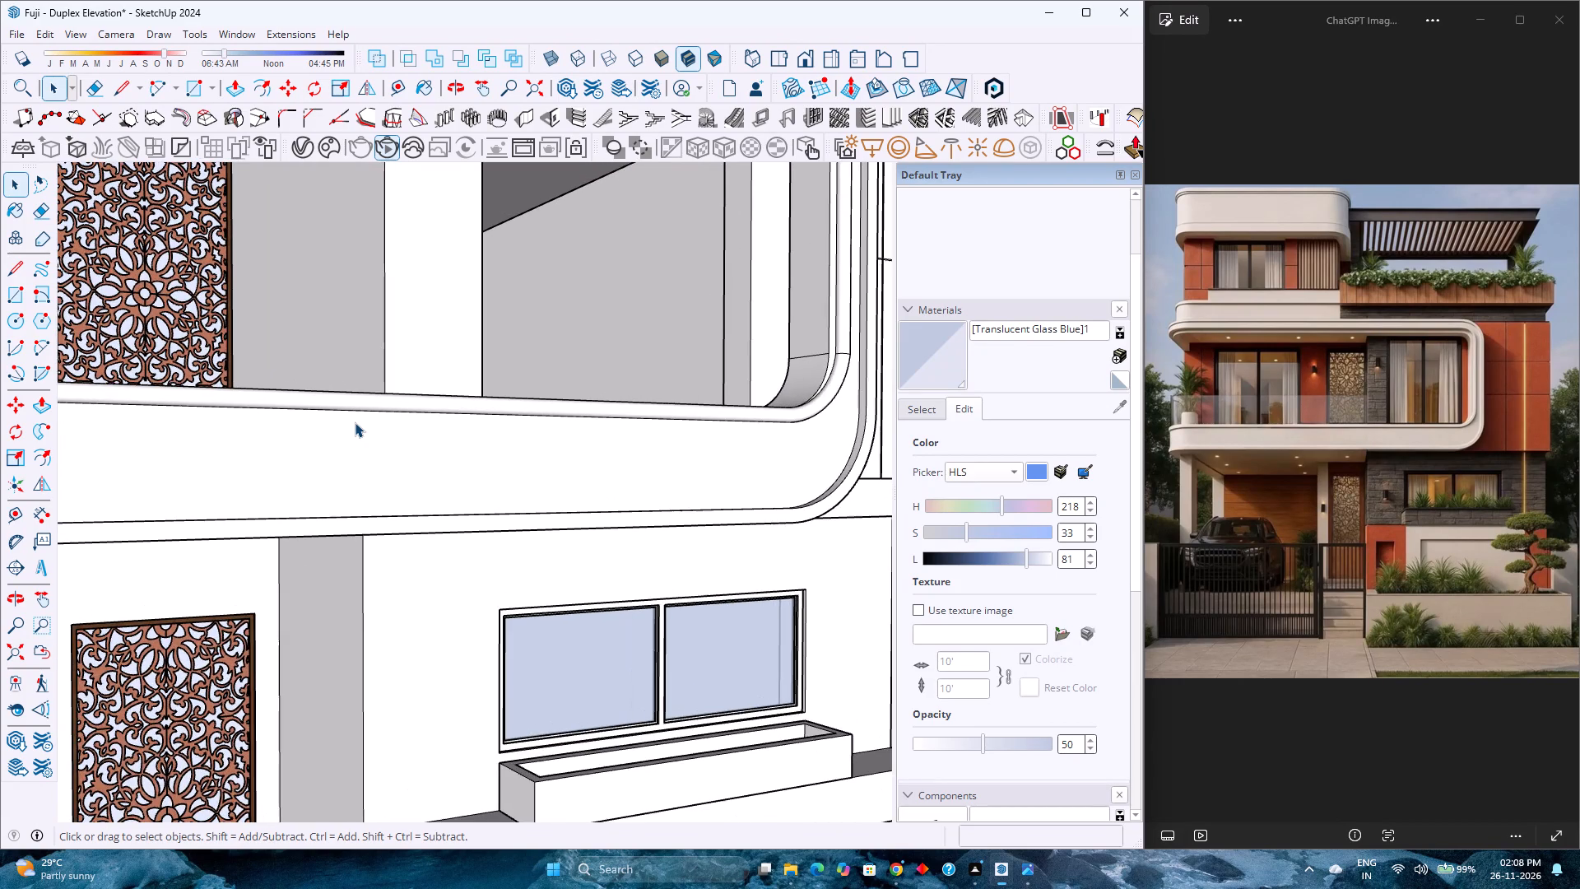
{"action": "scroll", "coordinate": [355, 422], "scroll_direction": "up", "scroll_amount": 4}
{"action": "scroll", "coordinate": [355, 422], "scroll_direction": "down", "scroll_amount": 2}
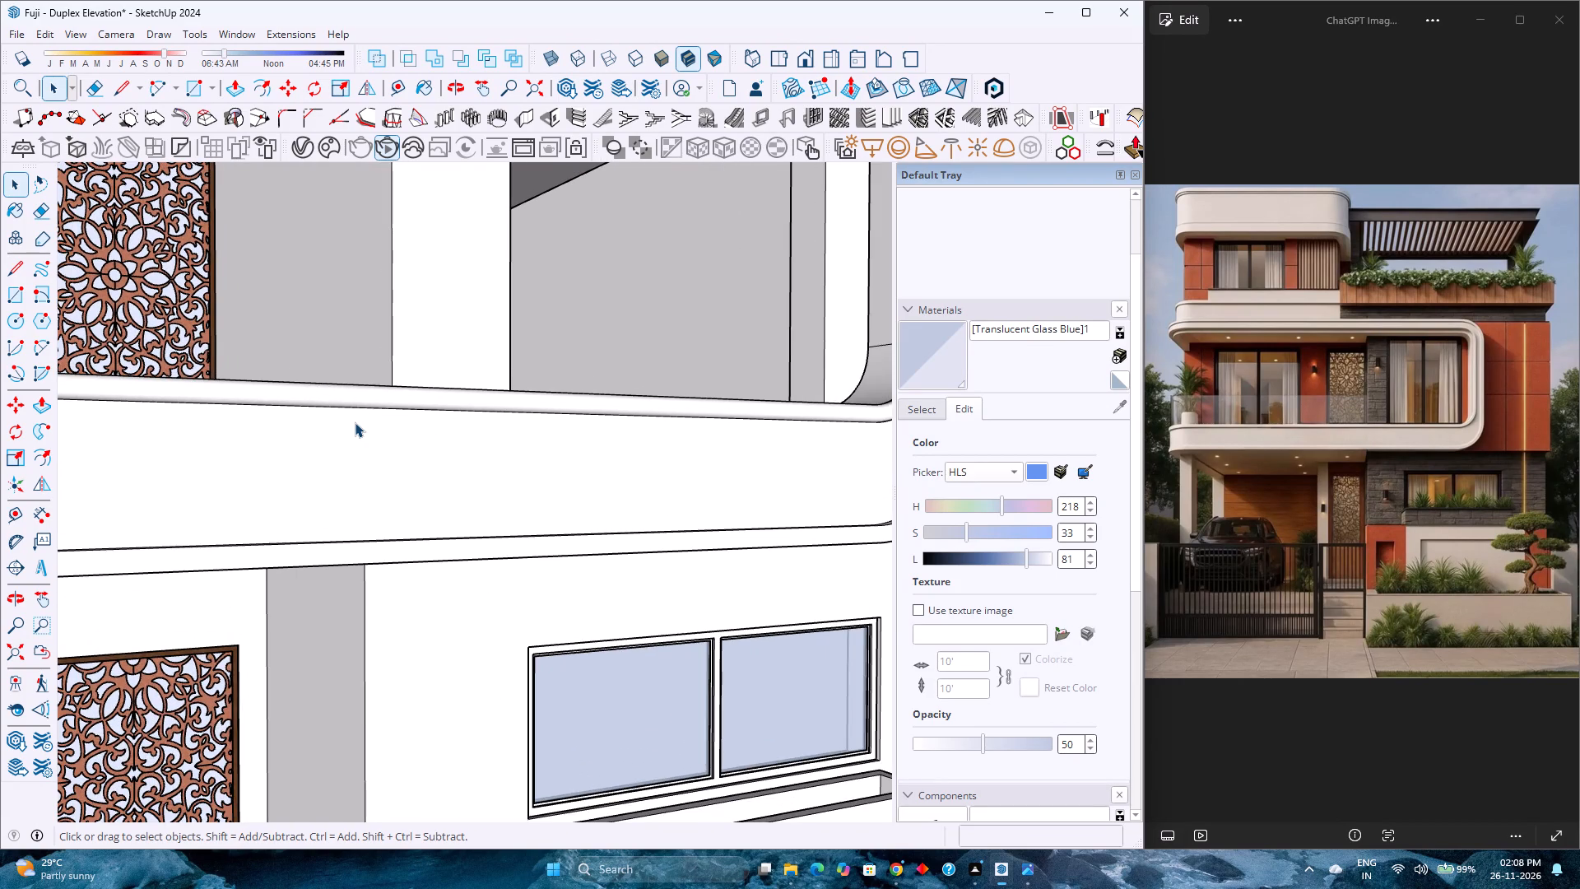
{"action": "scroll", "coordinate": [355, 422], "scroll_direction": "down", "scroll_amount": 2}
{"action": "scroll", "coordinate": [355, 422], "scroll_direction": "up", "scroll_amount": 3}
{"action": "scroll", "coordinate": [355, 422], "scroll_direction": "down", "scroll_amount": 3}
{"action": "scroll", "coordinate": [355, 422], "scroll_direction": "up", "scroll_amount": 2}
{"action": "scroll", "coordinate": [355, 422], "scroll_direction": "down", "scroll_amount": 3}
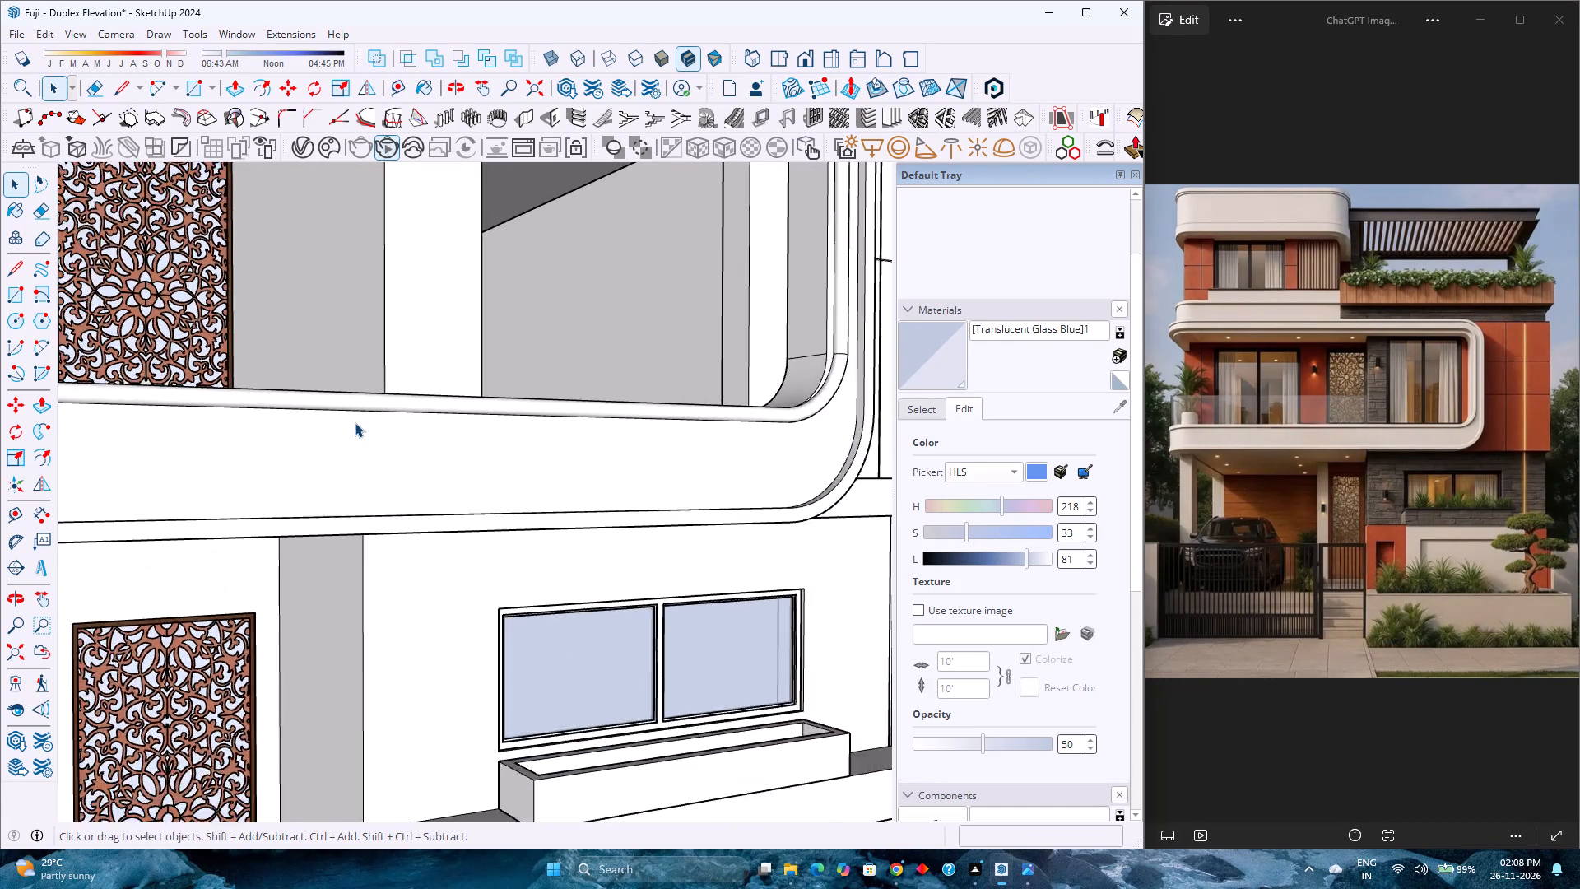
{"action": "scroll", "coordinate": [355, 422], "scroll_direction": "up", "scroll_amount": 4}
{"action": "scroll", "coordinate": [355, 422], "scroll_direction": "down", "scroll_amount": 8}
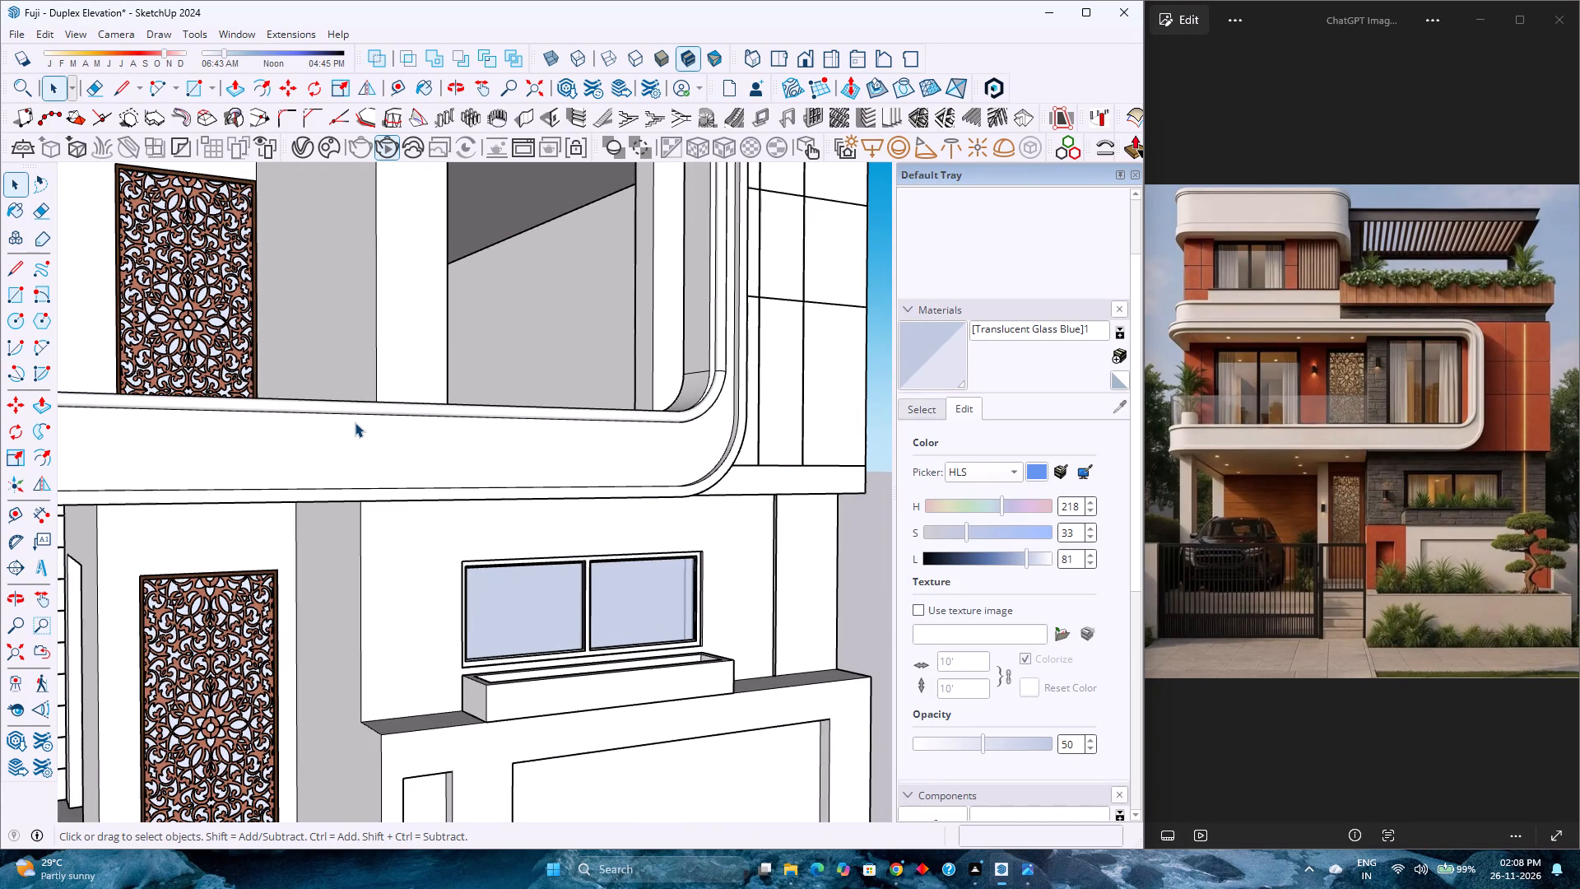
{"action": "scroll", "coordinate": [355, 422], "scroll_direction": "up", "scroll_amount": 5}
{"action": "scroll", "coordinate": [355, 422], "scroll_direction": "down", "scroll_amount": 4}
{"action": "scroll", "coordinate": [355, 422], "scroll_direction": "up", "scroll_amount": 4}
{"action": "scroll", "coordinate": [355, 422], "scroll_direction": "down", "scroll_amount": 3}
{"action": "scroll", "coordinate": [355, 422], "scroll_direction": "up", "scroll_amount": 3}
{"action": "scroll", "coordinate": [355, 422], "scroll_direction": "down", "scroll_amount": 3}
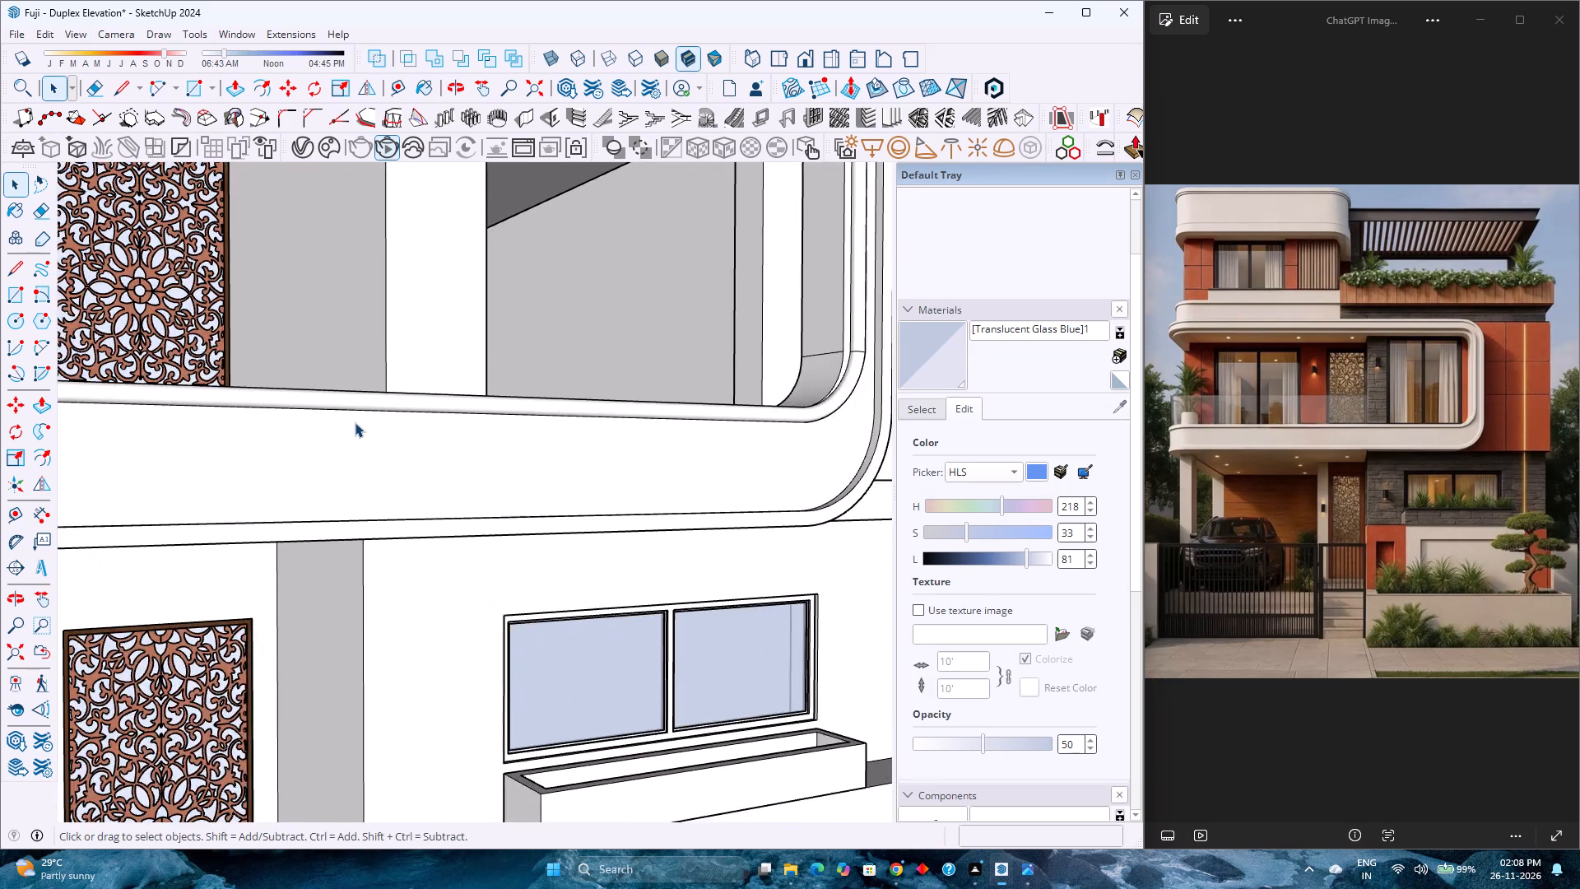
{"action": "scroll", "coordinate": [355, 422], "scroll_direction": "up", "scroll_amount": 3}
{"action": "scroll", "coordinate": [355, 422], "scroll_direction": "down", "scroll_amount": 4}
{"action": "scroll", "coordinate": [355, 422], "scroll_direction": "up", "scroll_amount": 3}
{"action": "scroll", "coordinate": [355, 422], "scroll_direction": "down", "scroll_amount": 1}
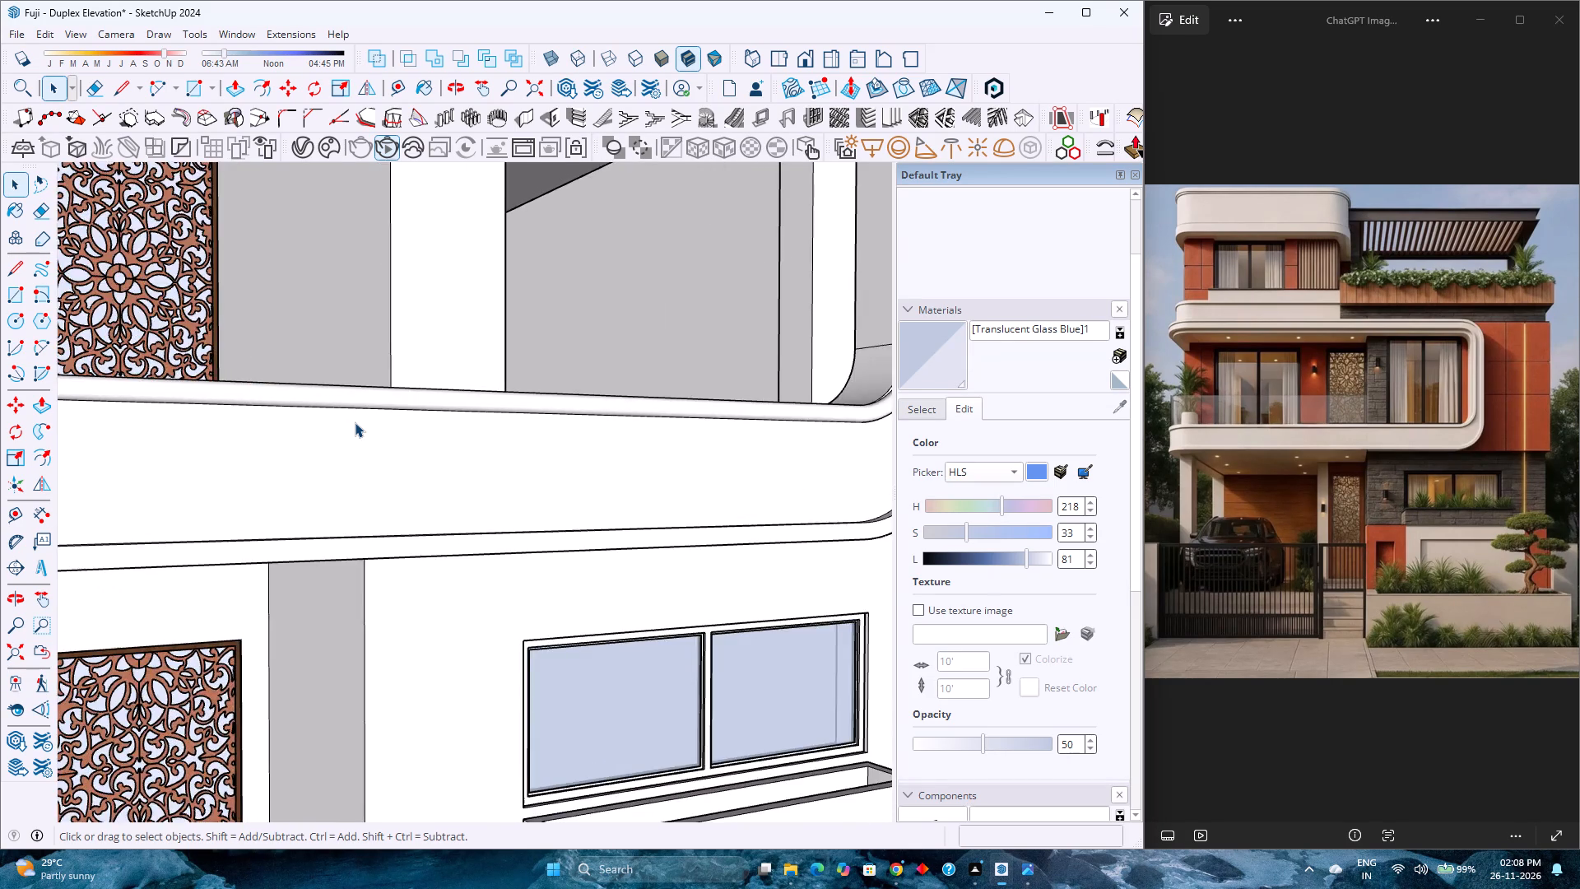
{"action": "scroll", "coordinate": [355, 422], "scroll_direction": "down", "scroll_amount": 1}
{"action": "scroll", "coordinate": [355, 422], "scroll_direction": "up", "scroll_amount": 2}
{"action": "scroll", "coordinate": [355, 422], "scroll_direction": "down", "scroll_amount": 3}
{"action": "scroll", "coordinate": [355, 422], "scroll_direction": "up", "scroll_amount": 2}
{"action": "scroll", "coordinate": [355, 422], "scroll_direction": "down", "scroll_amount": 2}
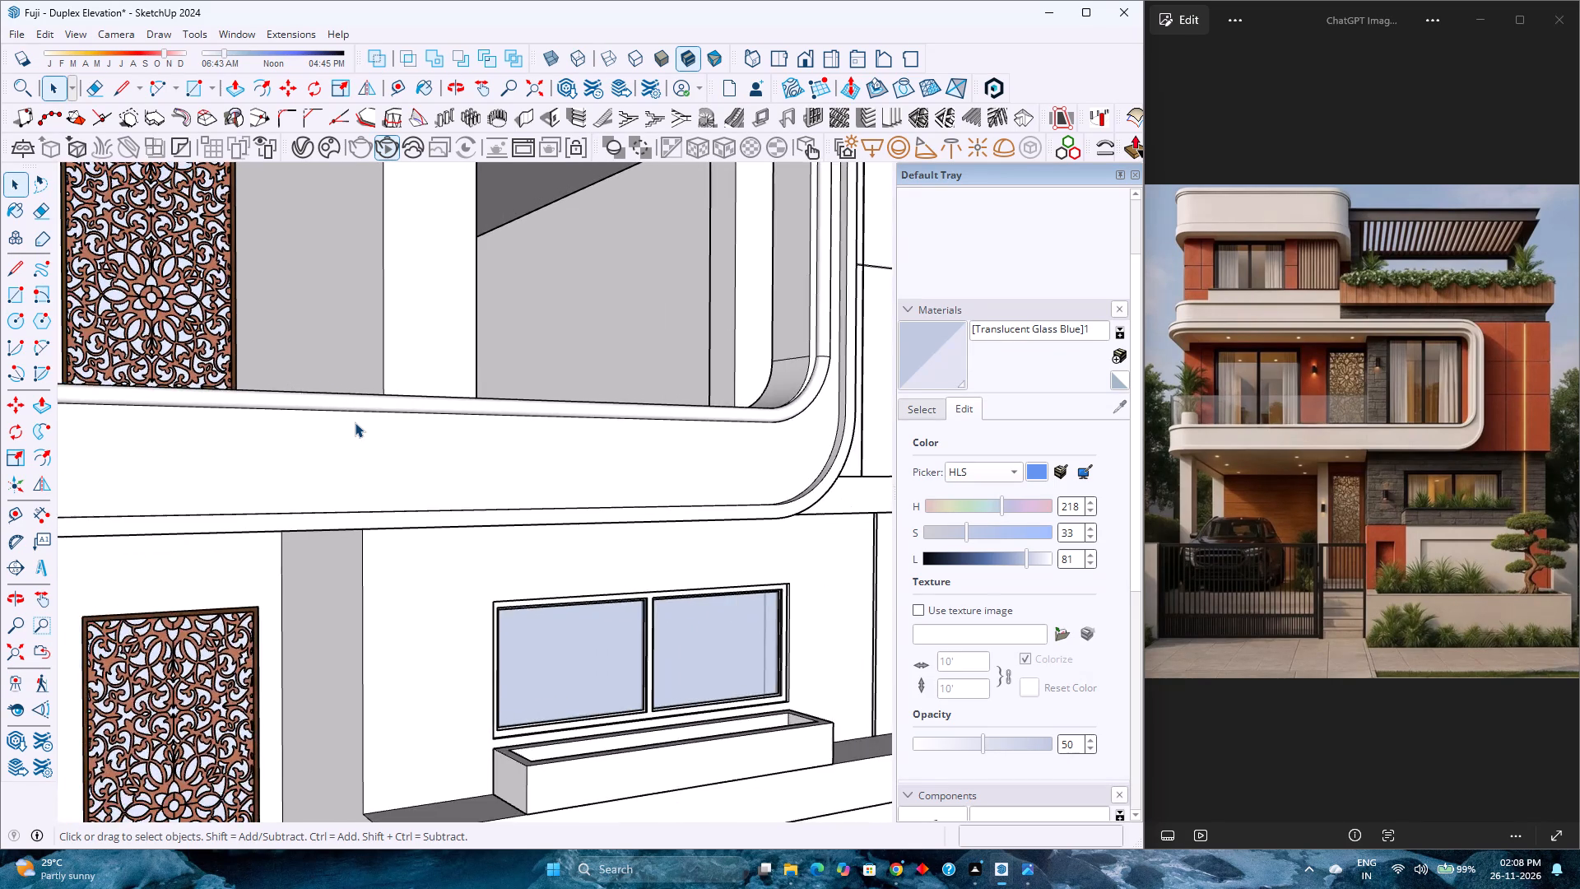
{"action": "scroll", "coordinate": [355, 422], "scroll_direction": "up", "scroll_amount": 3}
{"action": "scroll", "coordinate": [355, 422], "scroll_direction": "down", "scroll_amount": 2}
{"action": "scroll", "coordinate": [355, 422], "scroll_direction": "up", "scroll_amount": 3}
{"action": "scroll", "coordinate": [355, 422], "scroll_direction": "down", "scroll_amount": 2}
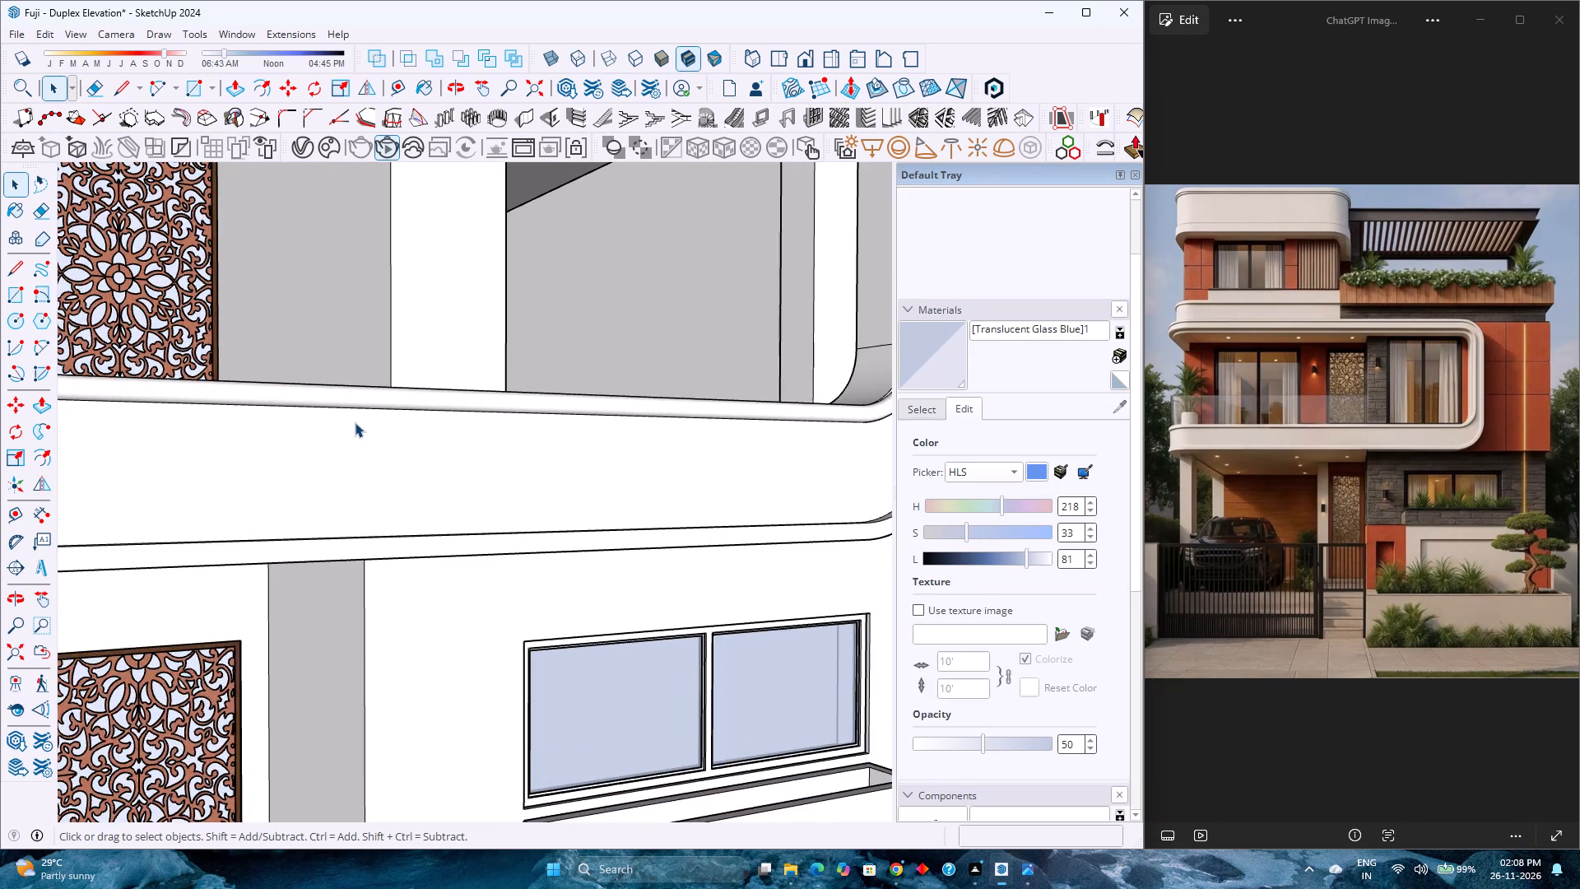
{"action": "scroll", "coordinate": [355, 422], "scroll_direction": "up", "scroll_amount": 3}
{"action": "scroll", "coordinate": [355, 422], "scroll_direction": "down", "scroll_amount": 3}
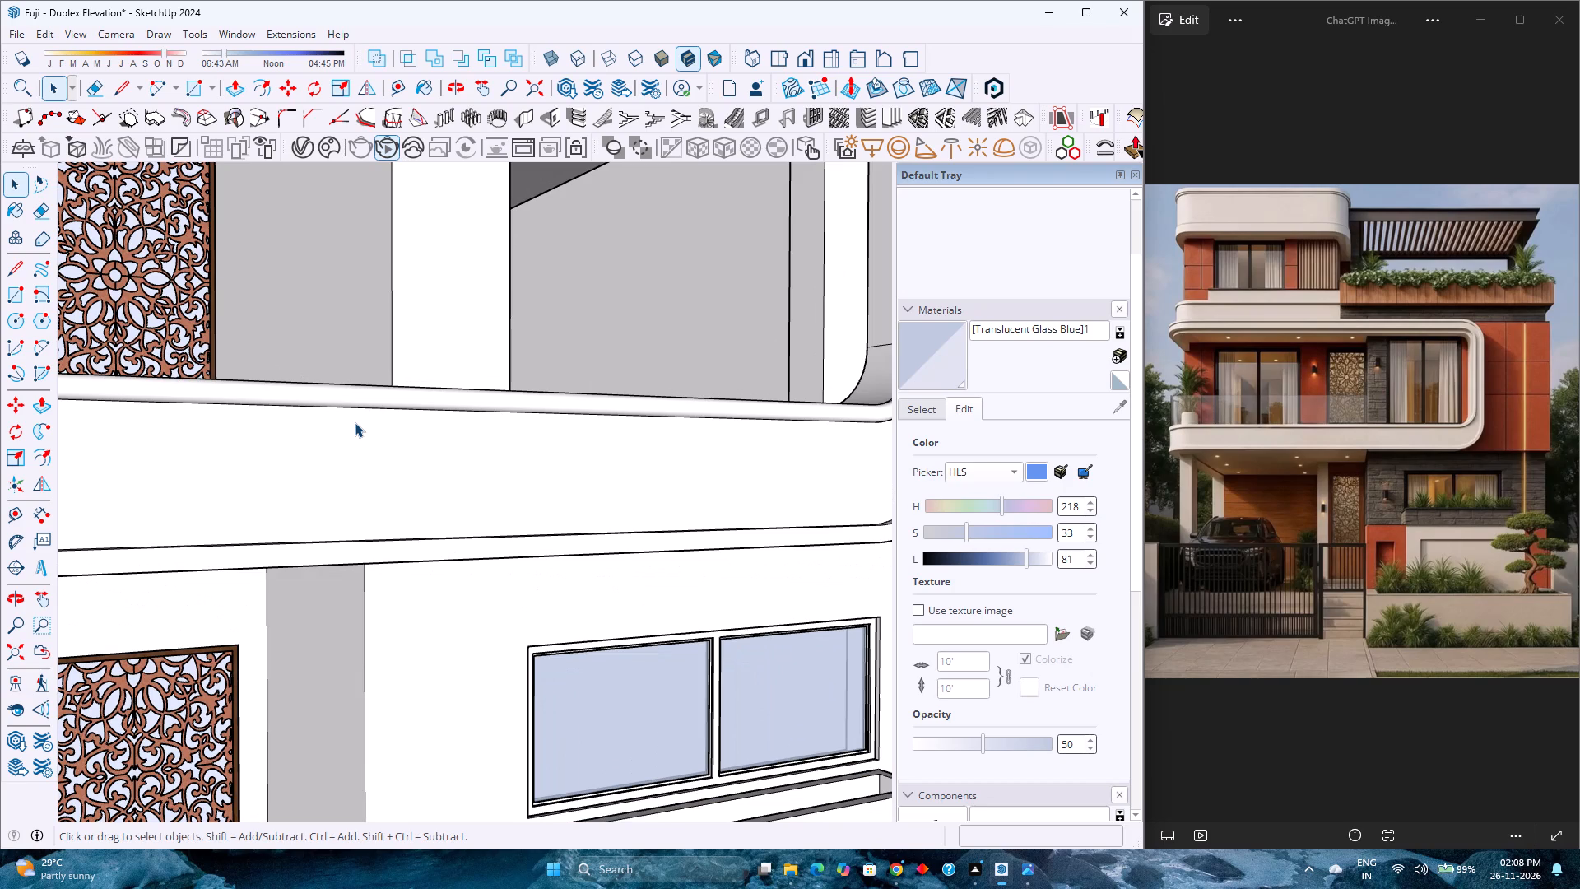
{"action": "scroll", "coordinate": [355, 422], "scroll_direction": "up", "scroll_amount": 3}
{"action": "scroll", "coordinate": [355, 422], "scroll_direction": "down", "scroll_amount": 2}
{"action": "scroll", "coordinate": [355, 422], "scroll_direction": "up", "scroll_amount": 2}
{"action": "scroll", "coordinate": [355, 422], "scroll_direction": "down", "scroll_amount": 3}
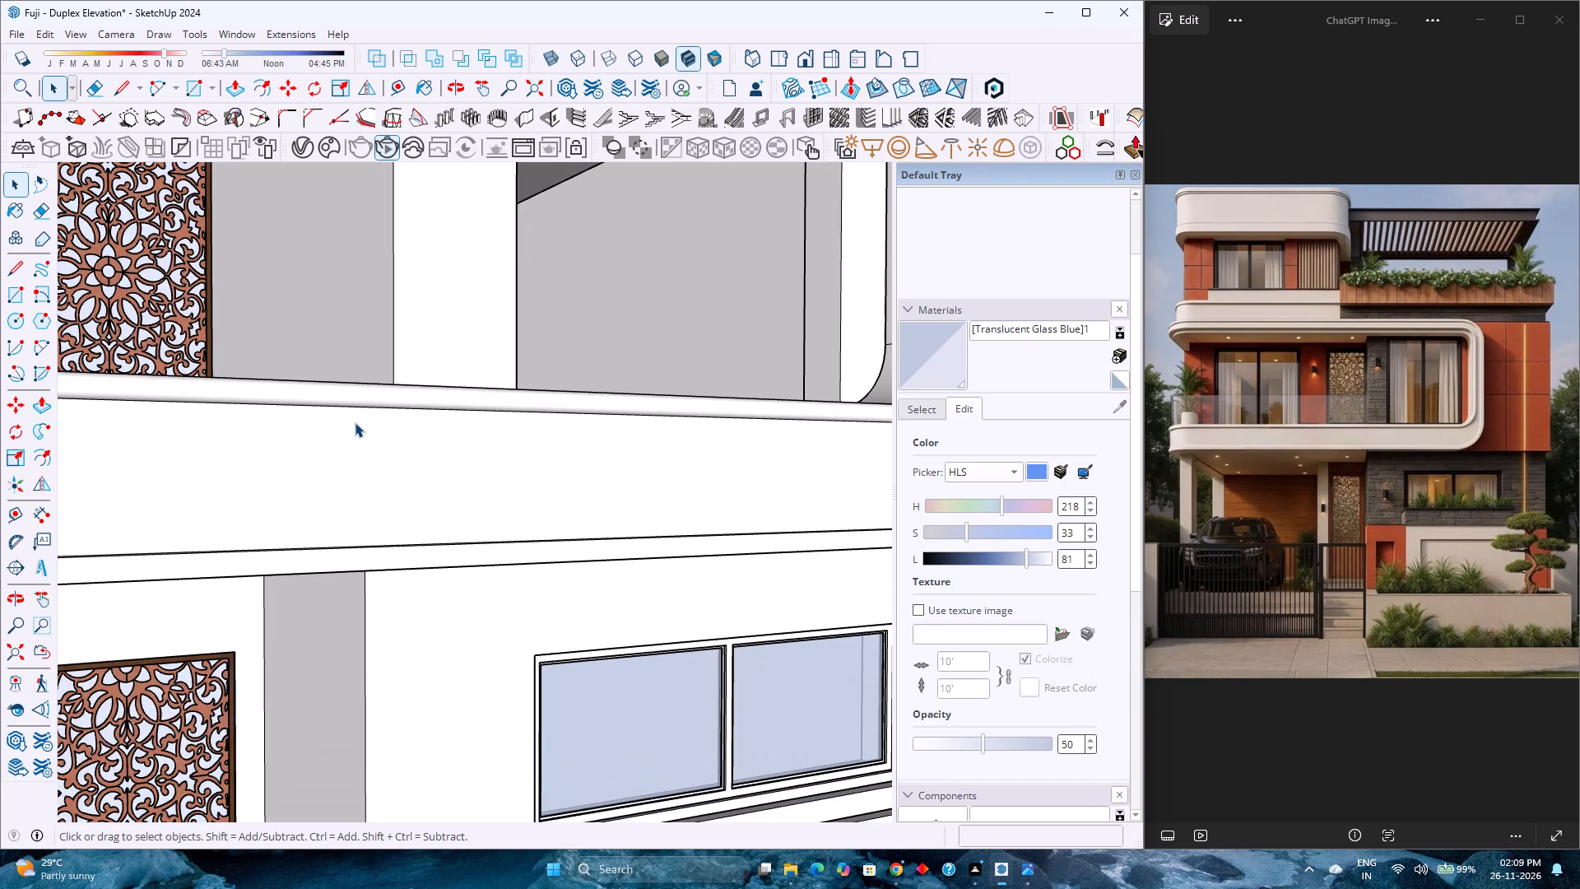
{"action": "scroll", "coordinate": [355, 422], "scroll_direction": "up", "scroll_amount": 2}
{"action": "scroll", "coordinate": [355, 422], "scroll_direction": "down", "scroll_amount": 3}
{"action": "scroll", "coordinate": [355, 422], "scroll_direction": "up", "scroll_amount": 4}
Select the rounded balcony frame group on the front facade.
{"action": "right_click", "coordinate": [355, 422]}
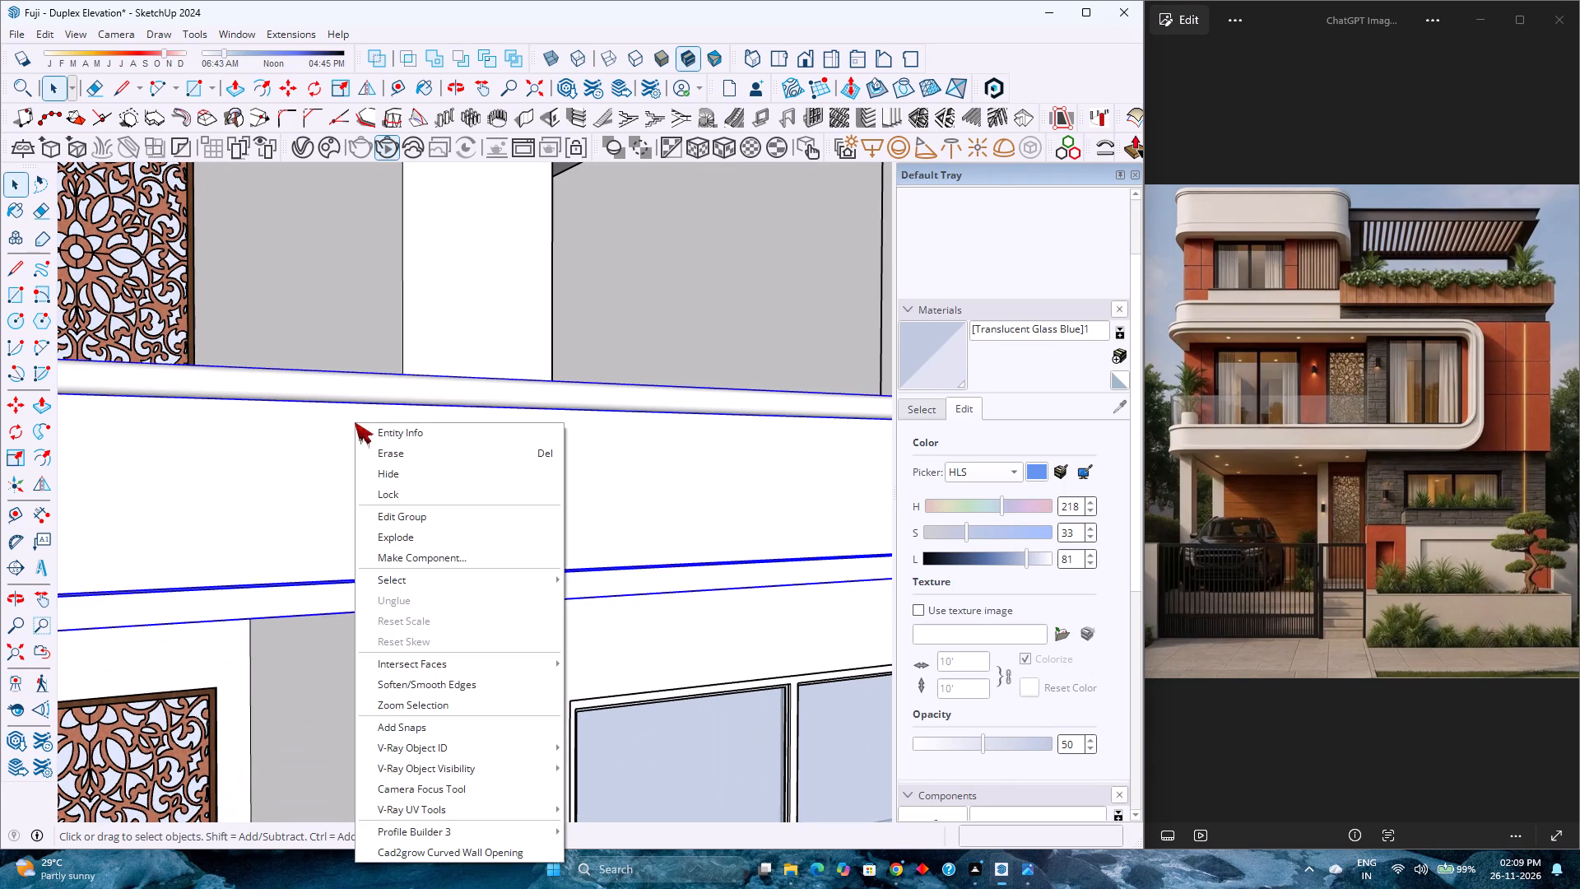
{"action": "left_click", "coordinate": [658, 487]}
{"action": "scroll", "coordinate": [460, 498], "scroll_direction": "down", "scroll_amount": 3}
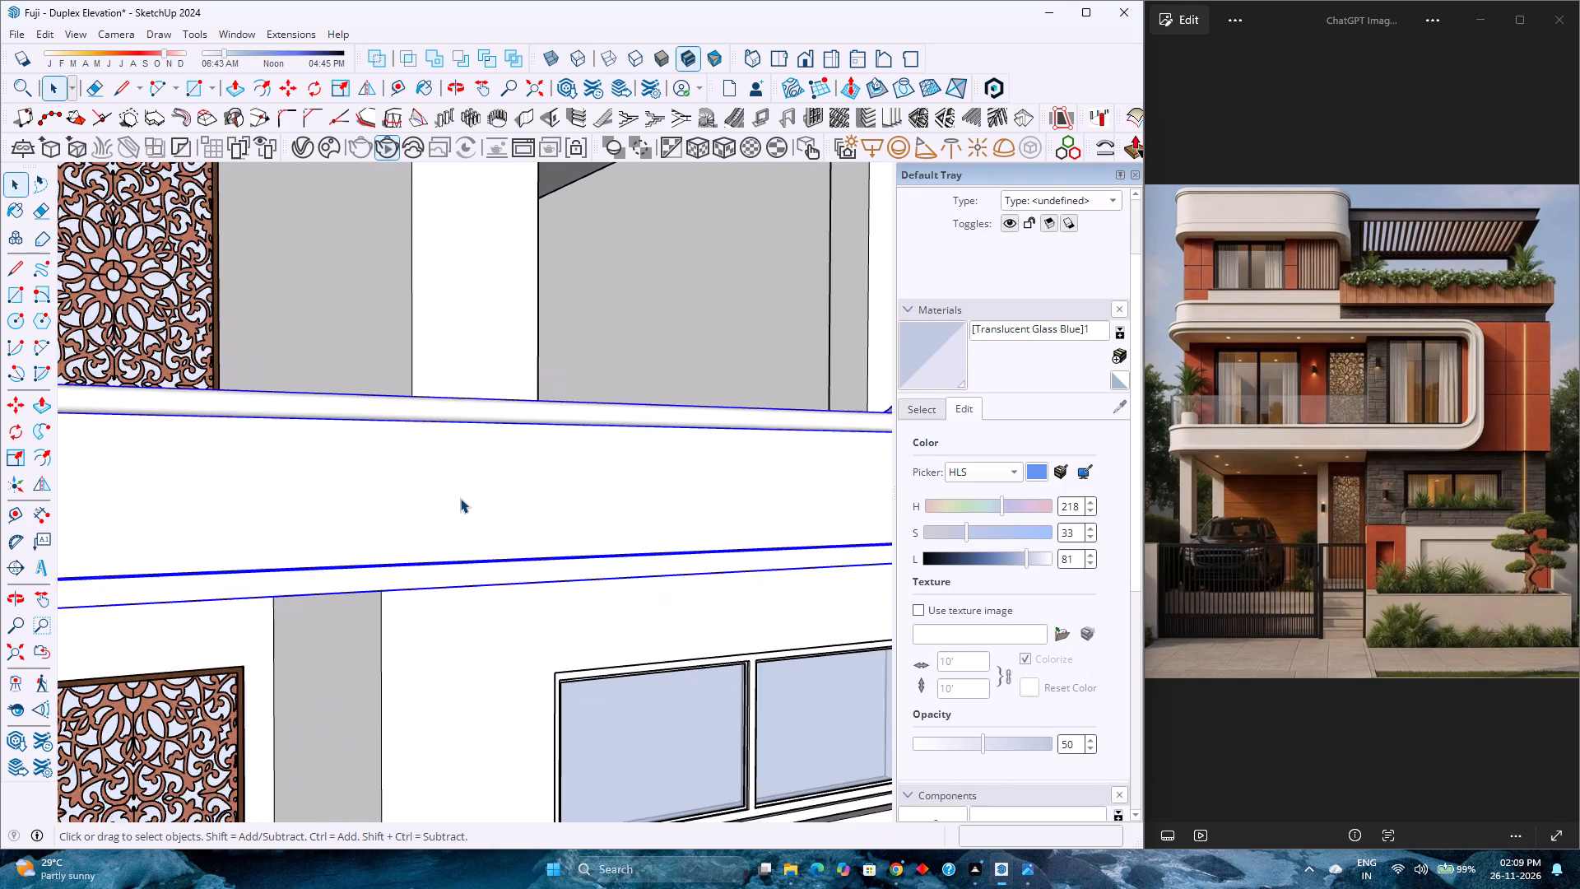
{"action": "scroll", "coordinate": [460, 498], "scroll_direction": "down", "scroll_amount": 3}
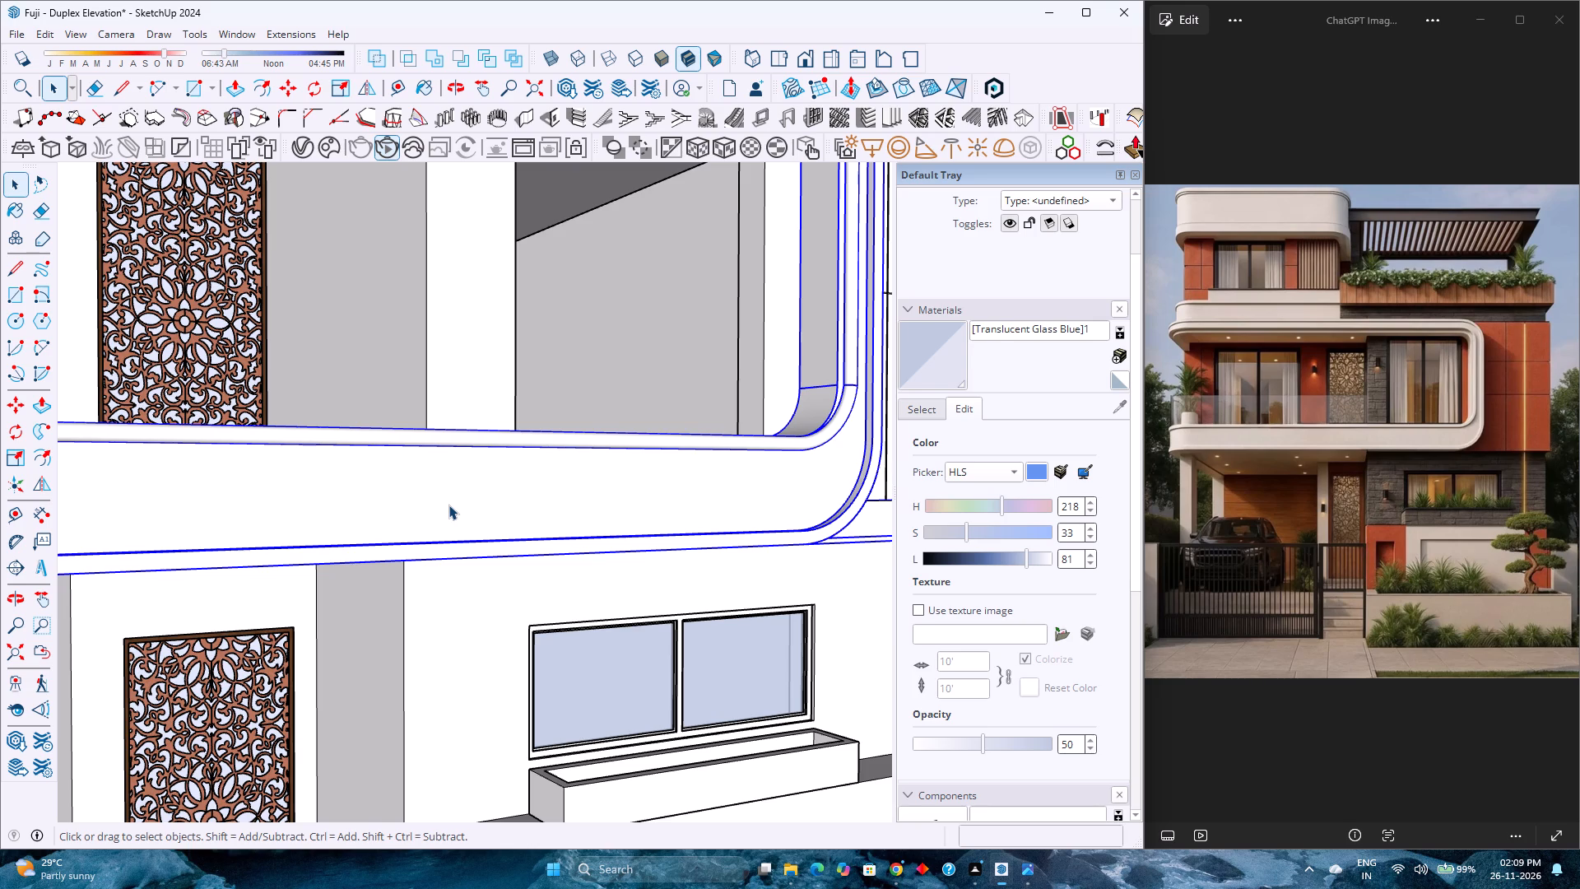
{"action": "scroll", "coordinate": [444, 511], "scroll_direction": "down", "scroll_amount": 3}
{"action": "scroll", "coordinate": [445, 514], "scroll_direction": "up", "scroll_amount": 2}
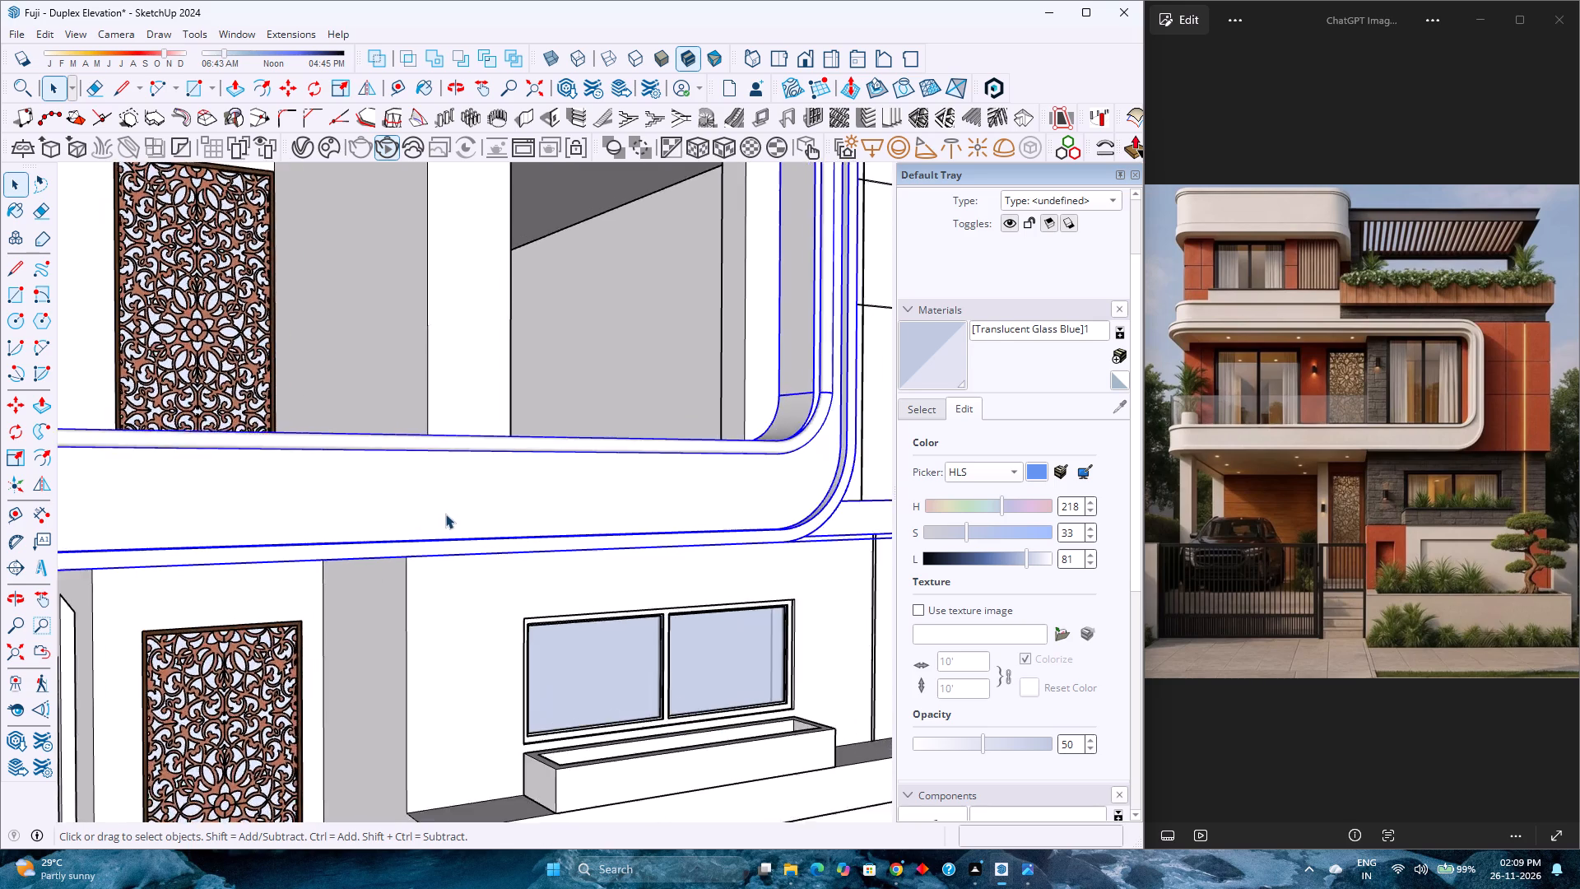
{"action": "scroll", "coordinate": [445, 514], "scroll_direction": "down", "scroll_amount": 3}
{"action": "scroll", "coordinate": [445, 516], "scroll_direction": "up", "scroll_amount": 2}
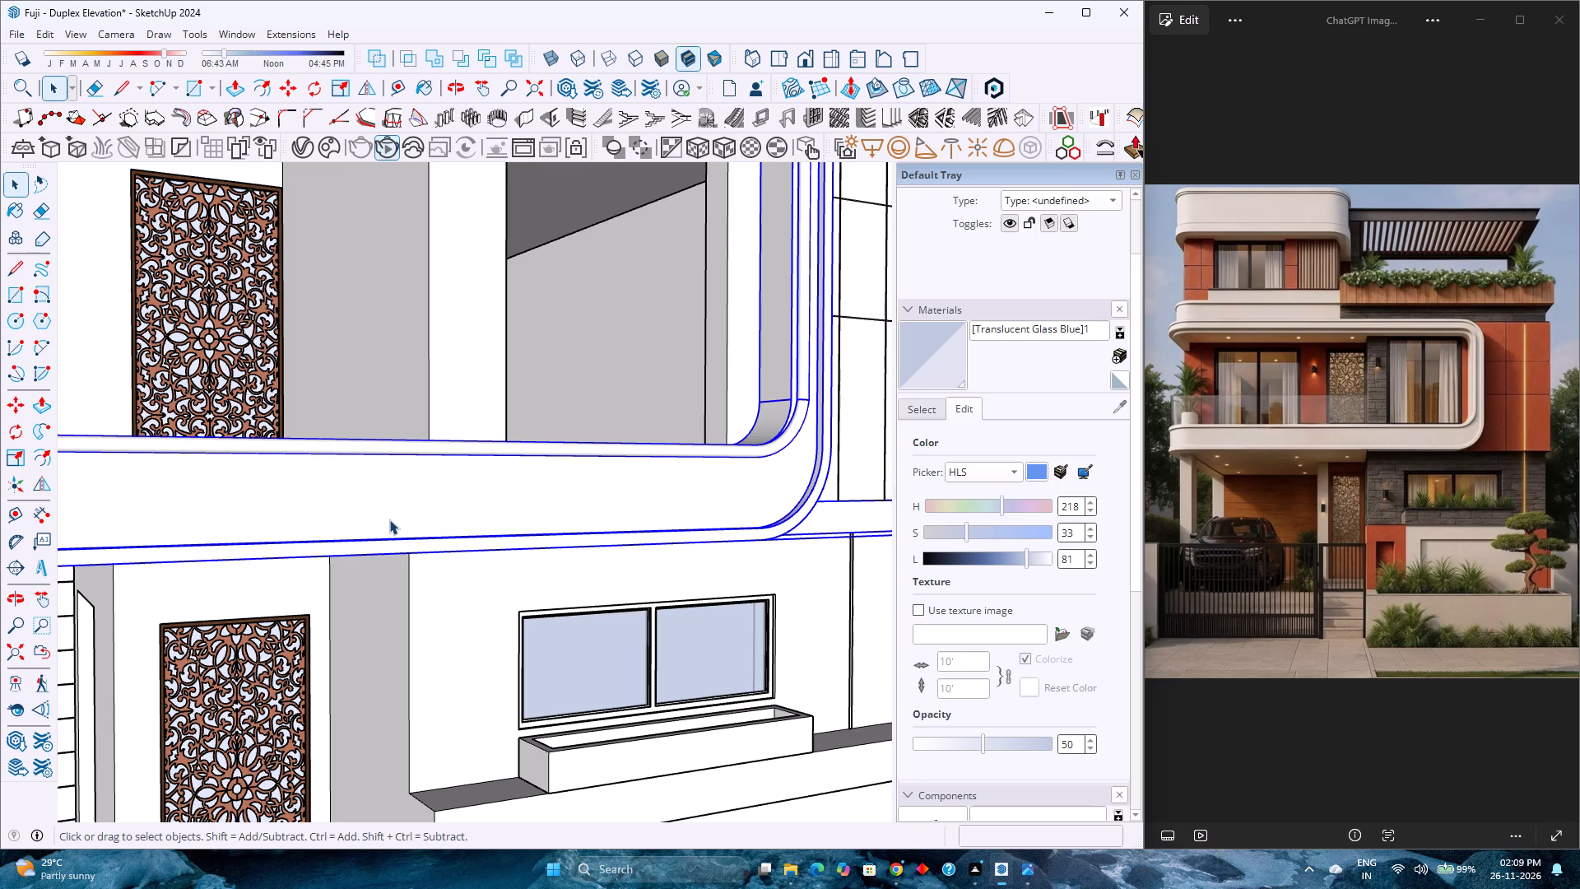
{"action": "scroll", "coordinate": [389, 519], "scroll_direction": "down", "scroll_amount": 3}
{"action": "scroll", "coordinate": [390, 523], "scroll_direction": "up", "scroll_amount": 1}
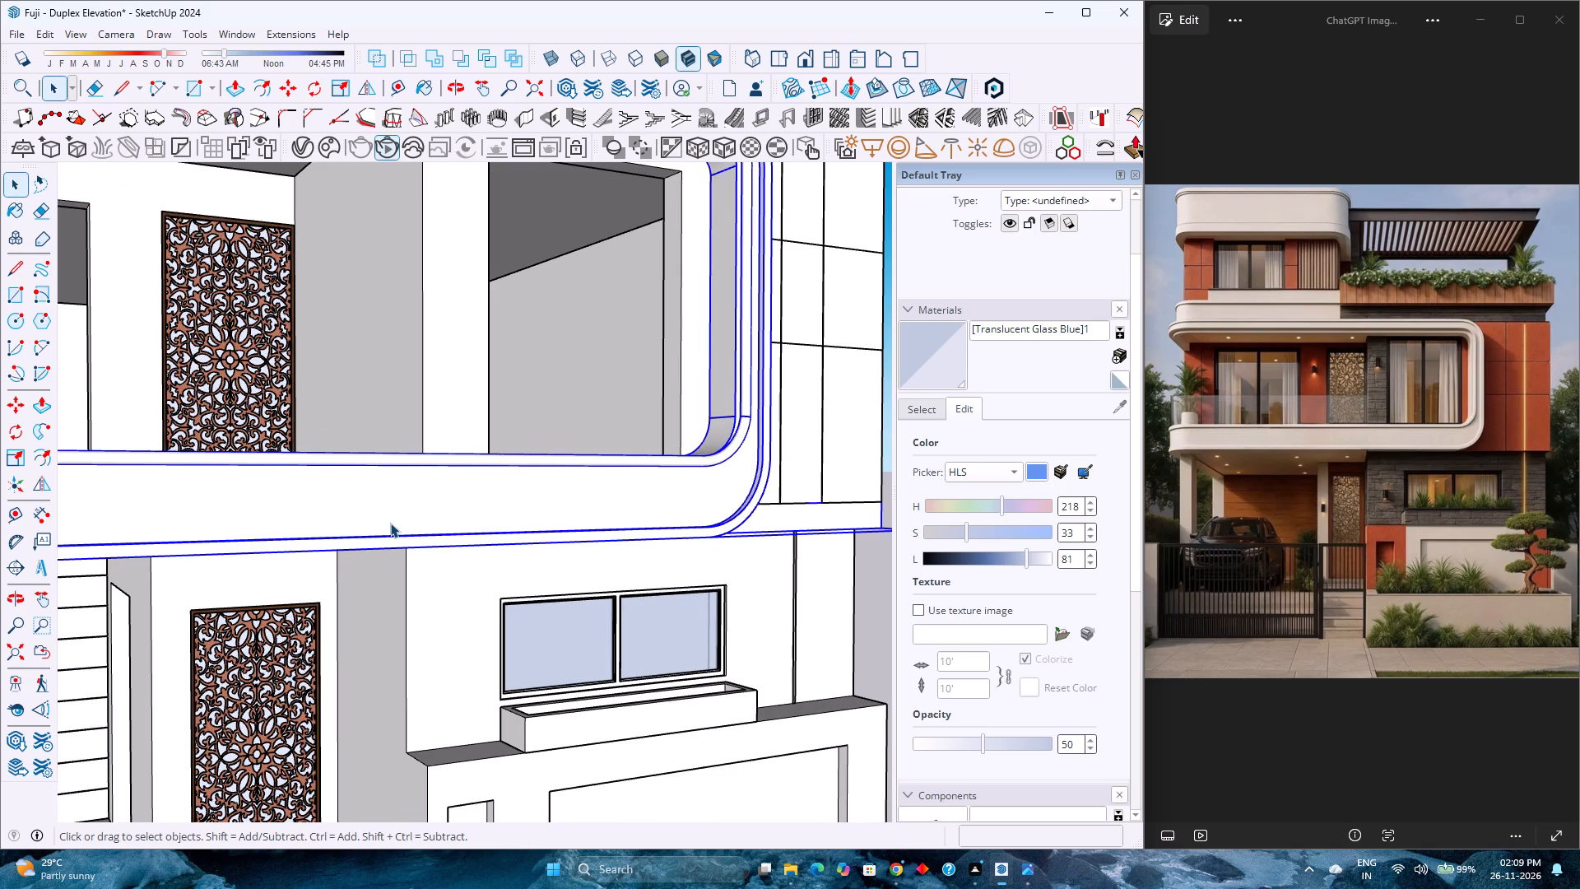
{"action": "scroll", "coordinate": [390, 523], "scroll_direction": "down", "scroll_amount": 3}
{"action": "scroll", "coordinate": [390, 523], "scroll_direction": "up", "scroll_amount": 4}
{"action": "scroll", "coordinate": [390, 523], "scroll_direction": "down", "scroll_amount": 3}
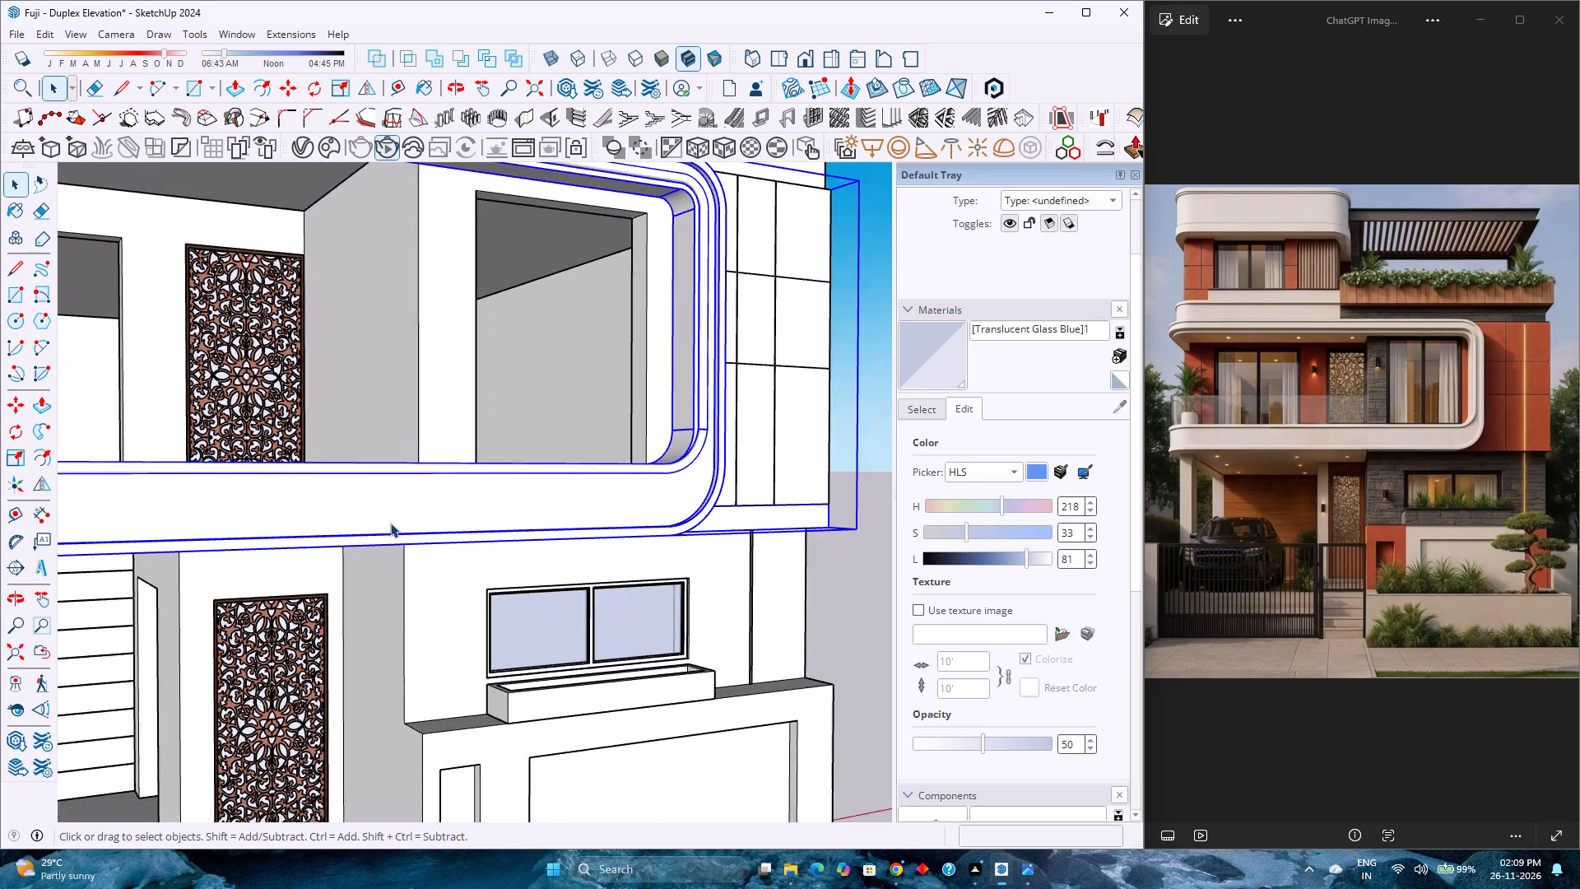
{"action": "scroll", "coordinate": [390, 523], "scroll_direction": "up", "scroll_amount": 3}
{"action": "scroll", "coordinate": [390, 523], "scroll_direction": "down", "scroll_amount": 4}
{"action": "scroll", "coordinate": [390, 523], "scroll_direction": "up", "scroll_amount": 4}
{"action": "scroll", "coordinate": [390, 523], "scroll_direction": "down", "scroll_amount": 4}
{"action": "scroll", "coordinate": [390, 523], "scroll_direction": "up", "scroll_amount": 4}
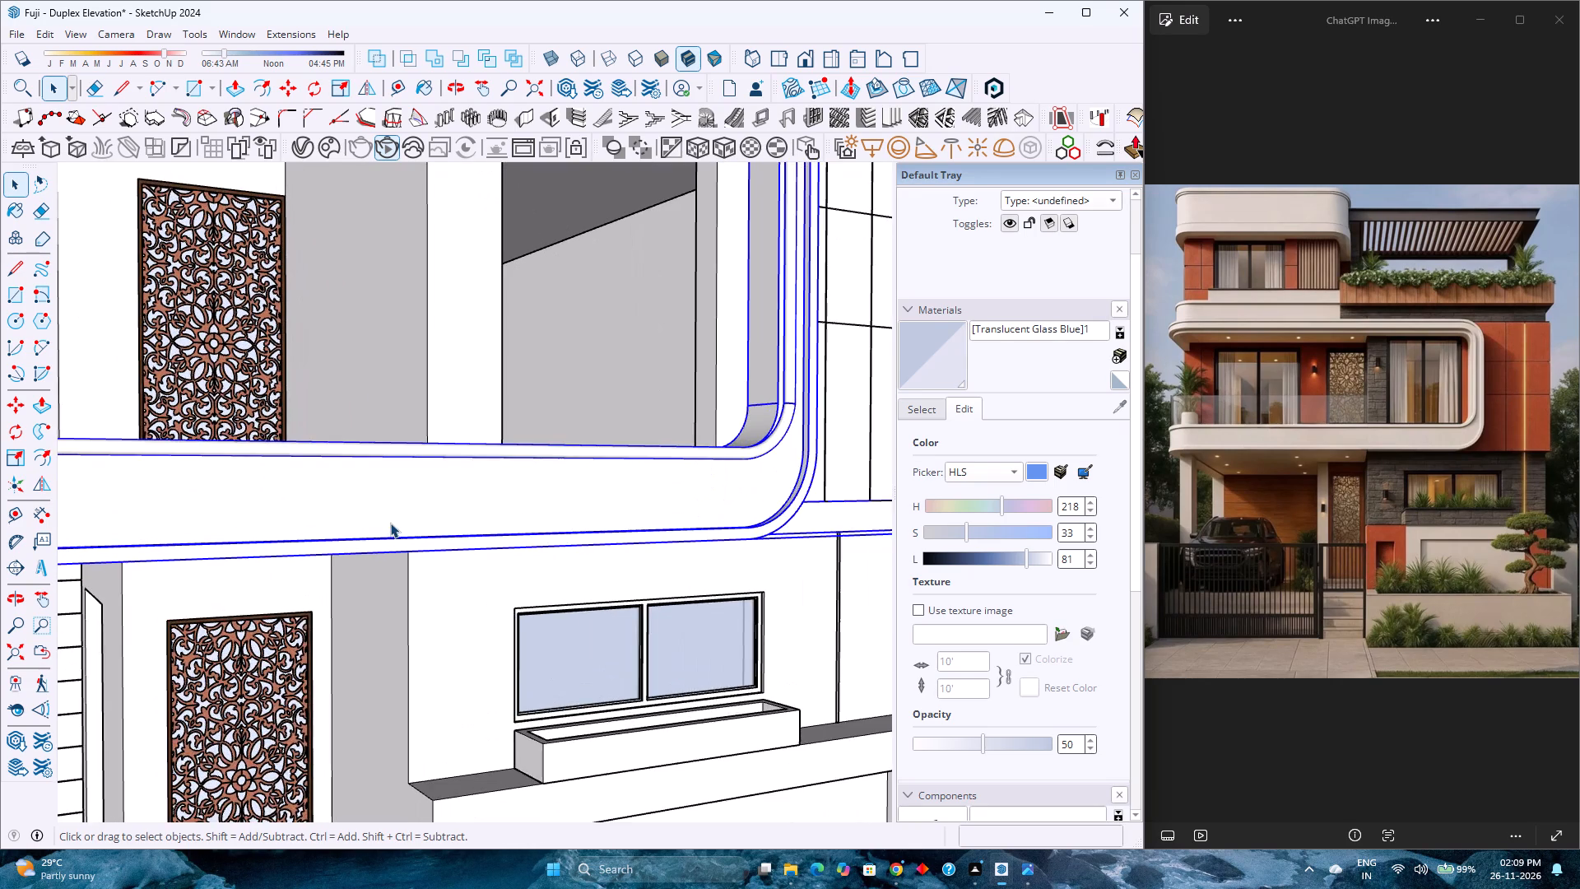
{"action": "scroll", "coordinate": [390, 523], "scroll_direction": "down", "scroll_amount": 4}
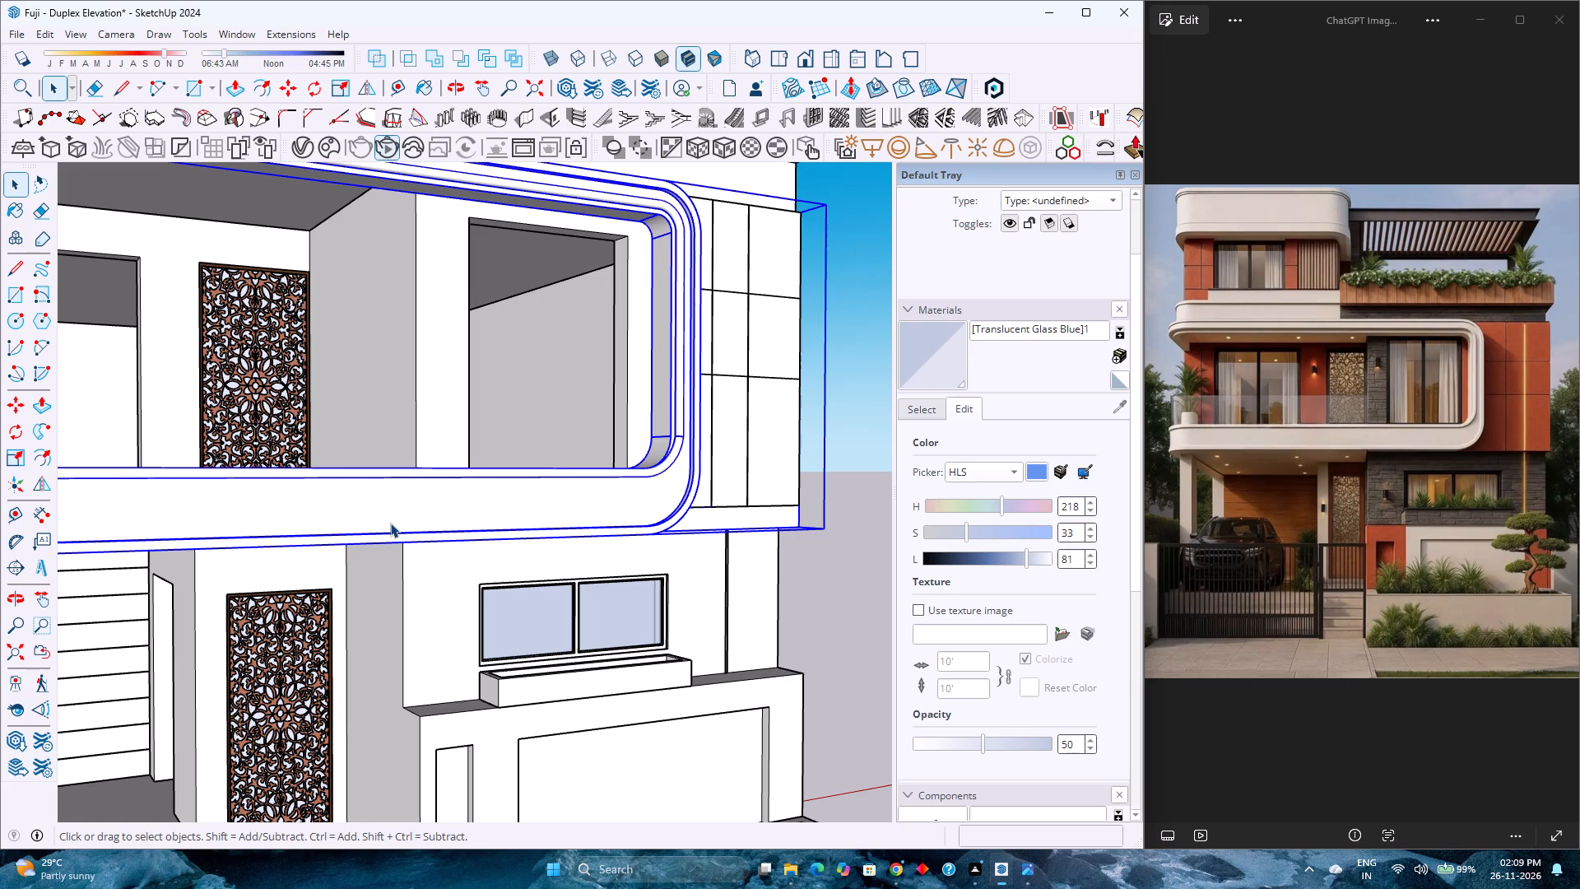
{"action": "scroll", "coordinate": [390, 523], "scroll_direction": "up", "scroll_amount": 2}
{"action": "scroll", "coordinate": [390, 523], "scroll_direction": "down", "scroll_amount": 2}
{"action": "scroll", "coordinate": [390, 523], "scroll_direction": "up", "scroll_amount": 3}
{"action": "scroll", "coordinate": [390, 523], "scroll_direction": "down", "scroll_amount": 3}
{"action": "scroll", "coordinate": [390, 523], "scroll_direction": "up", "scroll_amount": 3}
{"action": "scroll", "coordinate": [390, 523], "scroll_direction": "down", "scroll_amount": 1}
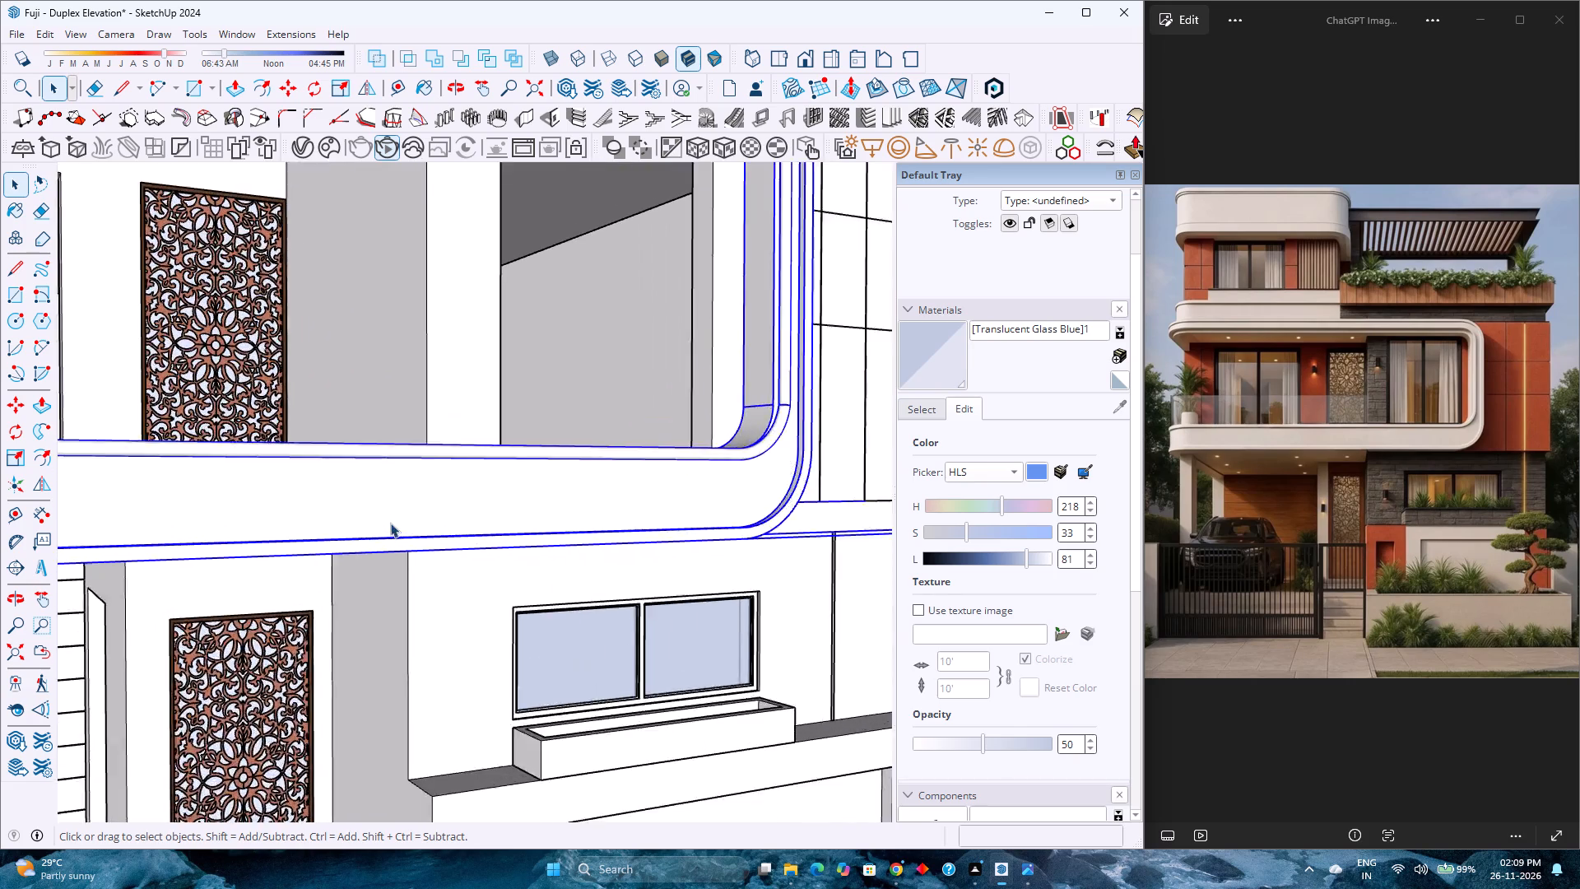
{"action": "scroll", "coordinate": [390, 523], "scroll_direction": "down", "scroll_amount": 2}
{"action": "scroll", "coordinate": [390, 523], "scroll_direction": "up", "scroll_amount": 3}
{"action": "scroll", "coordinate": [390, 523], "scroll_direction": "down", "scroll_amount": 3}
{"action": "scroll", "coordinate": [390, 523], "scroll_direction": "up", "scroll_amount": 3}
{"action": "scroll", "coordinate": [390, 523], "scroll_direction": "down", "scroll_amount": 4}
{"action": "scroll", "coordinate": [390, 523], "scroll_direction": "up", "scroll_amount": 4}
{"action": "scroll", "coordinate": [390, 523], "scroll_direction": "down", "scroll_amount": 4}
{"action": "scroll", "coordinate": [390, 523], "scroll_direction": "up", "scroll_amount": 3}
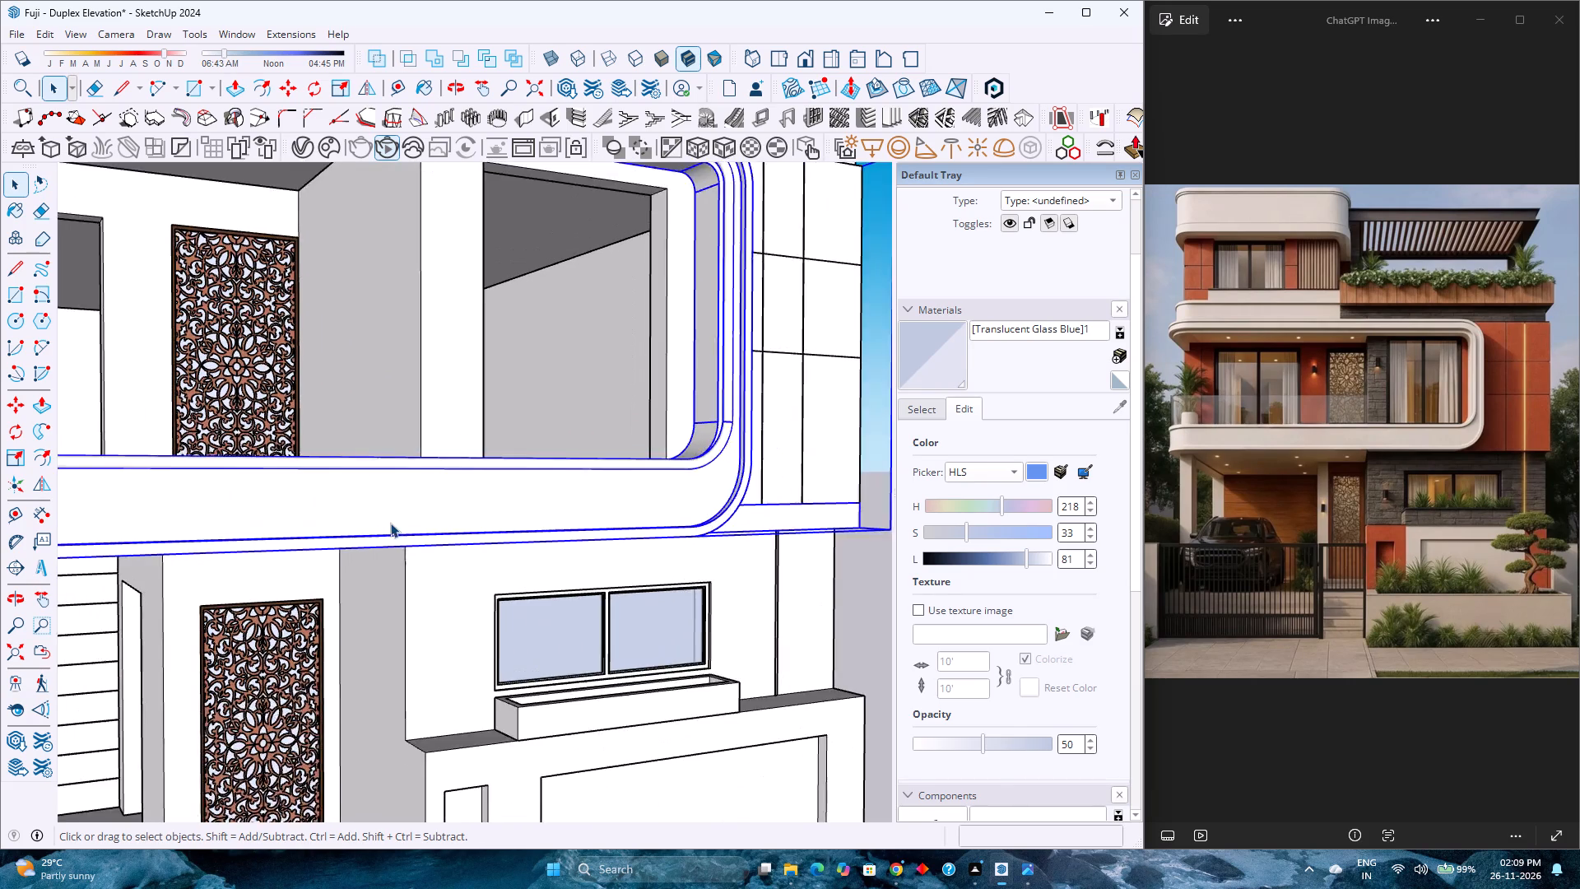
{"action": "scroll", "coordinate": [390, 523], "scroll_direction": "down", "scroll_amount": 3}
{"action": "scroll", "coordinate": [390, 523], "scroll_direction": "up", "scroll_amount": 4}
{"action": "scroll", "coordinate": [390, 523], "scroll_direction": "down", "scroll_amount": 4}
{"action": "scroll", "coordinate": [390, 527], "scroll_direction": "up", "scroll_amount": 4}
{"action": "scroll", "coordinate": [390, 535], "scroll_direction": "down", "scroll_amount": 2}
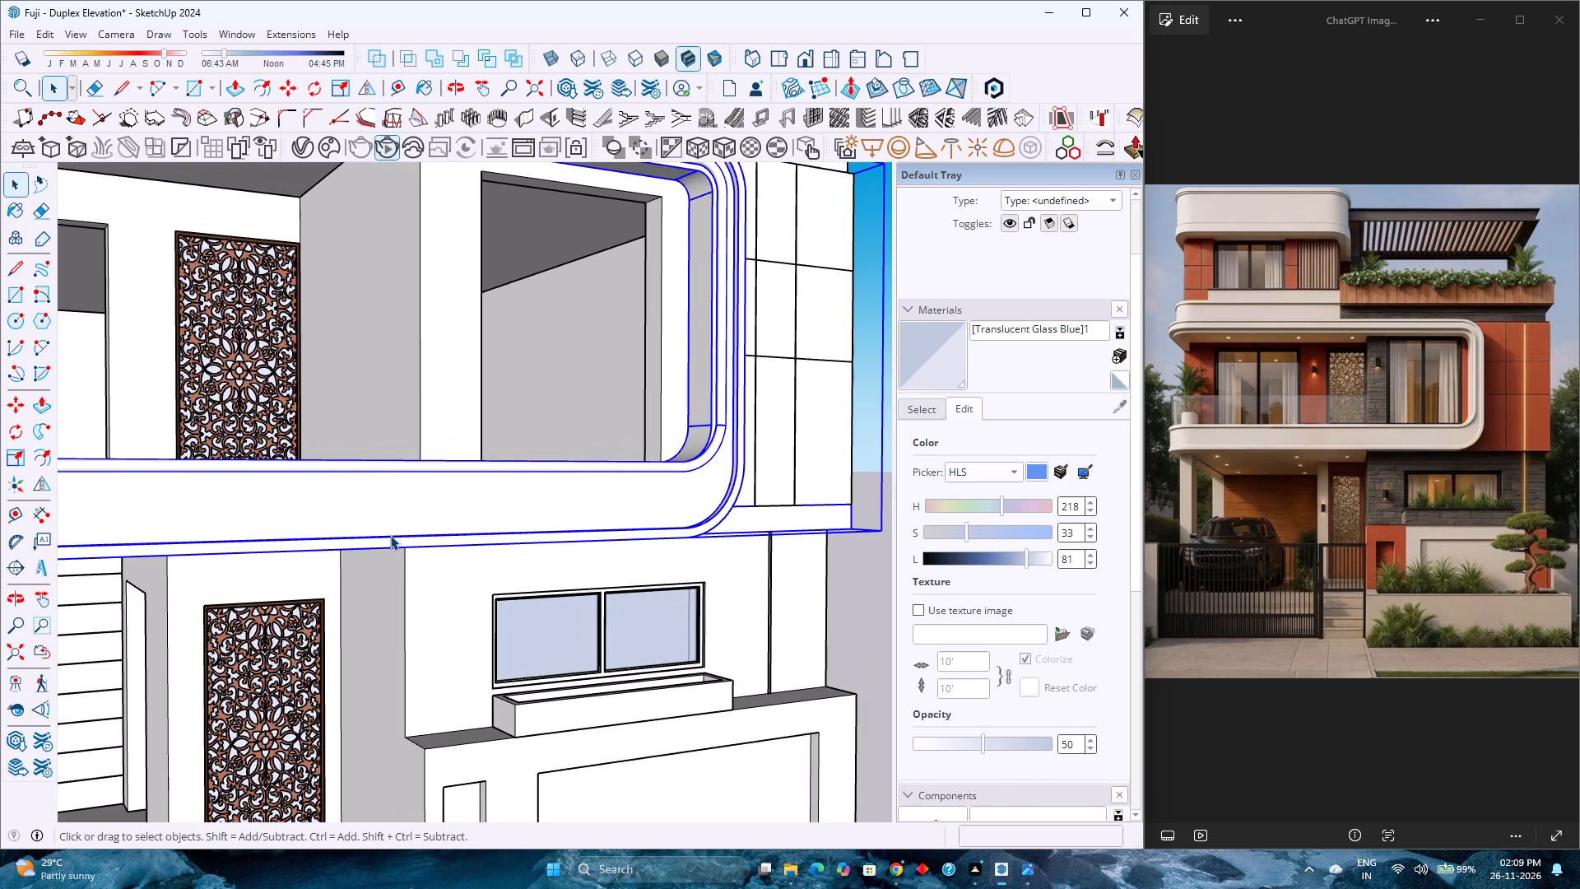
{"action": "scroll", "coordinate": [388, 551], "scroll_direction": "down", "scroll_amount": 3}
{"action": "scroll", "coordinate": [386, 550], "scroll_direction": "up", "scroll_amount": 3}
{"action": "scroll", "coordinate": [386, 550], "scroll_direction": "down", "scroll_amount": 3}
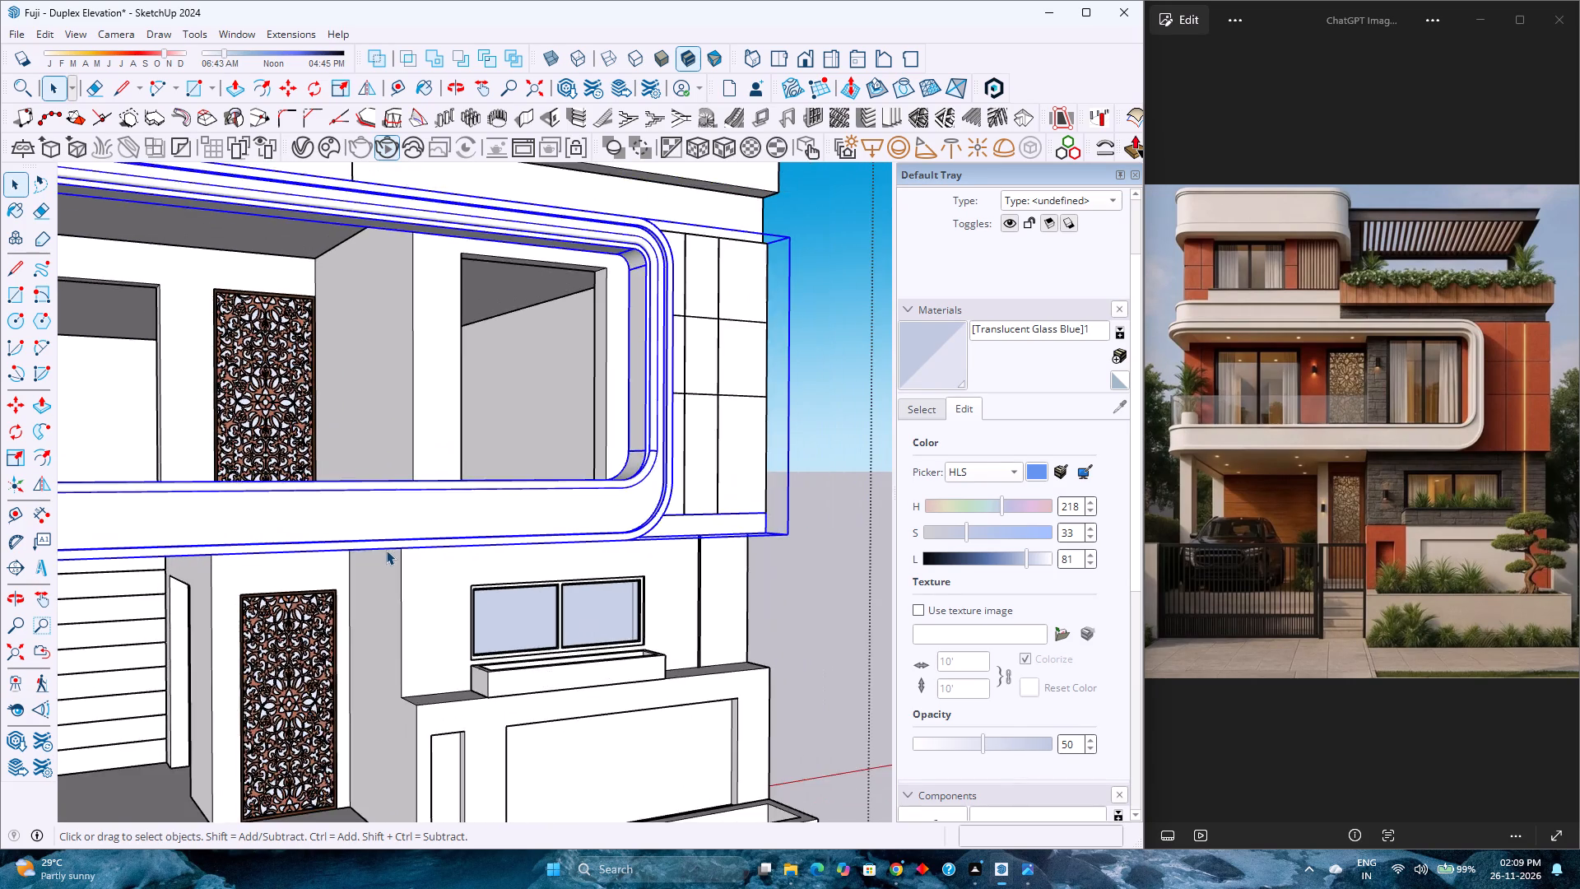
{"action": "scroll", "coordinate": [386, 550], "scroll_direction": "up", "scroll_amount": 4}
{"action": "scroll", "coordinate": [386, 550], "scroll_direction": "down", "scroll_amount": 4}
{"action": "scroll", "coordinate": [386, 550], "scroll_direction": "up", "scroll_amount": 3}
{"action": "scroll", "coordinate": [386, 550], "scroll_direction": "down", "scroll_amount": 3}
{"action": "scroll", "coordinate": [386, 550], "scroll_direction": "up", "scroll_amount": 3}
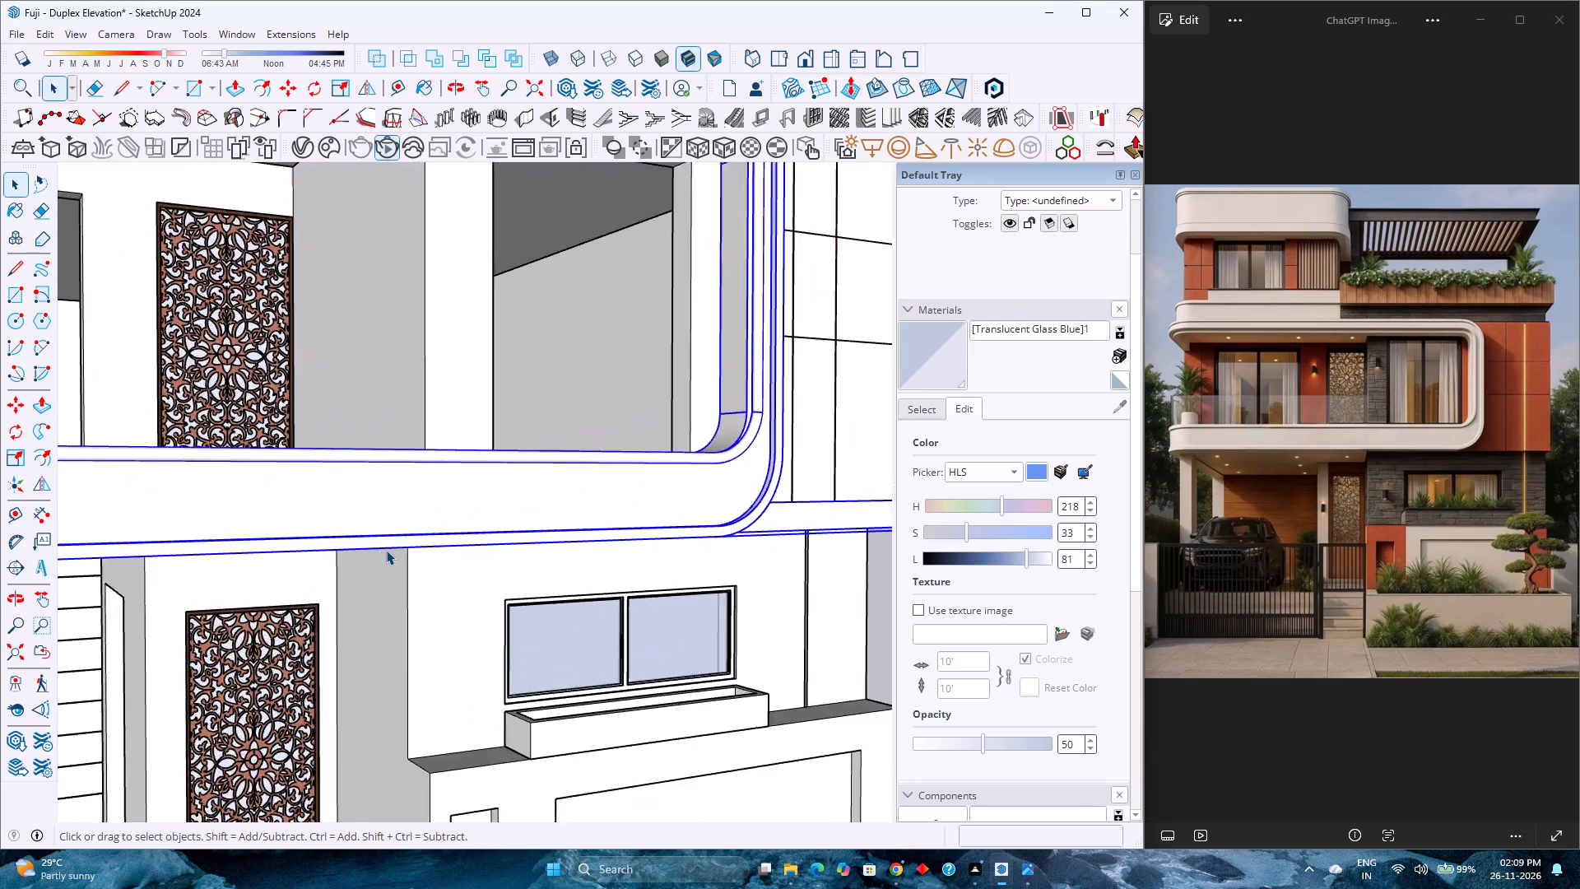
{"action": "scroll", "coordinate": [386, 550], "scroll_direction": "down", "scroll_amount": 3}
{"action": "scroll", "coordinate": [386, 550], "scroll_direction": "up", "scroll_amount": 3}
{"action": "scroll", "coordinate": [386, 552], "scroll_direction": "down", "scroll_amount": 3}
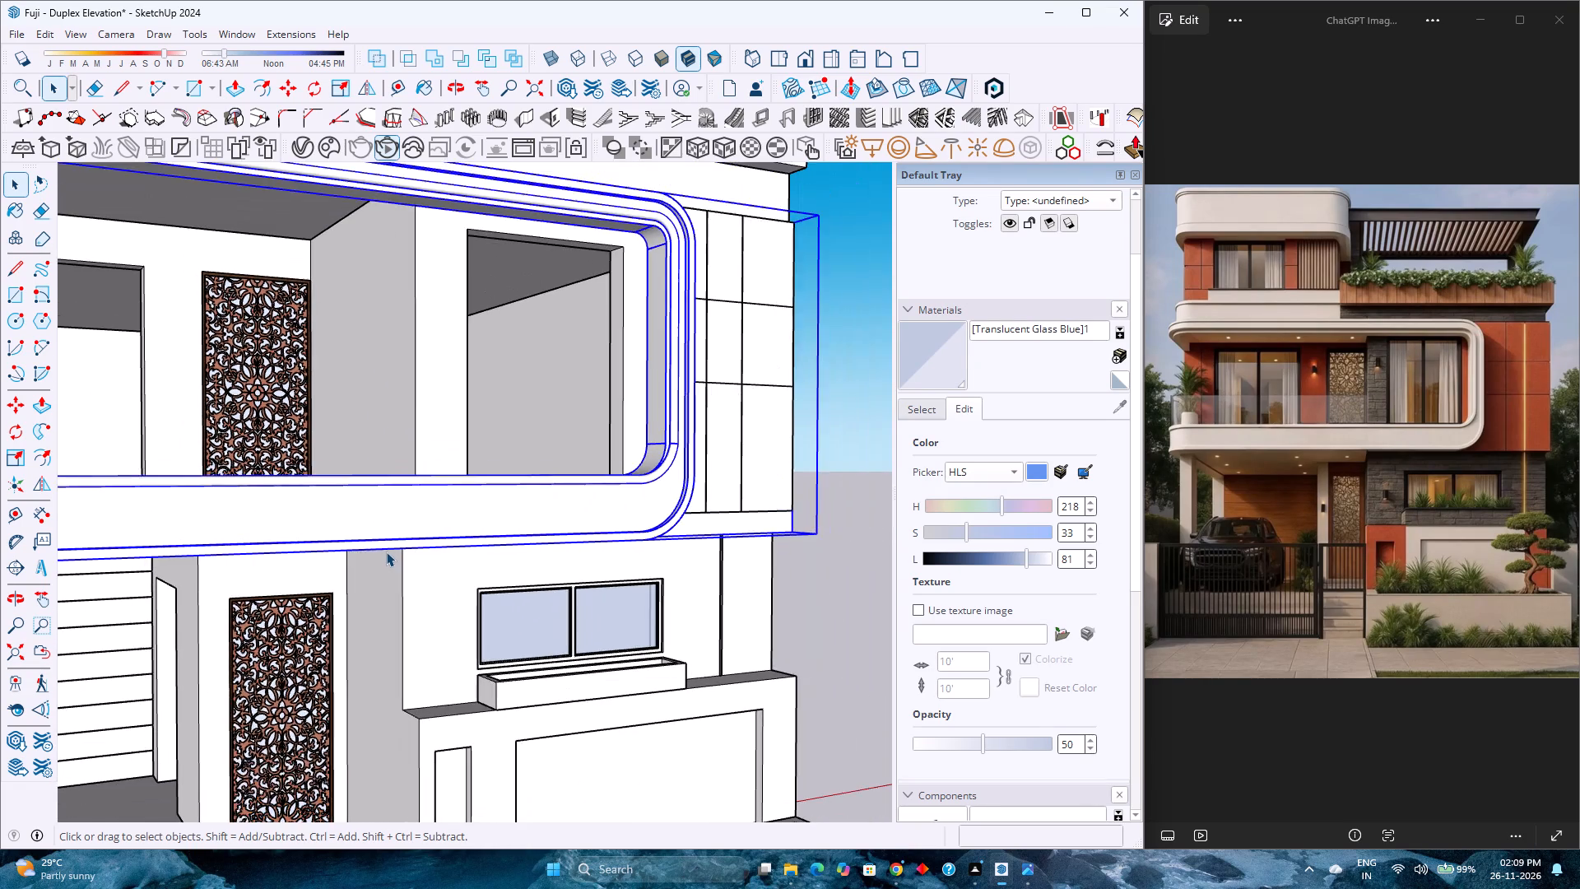
Examine the whole duplex massing, from the entrance steps to the roof block, against the reference facade.
{"action": "scroll", "coordinate": [386, 552], "scroll_direction": "down", "scroll_amount": 6}
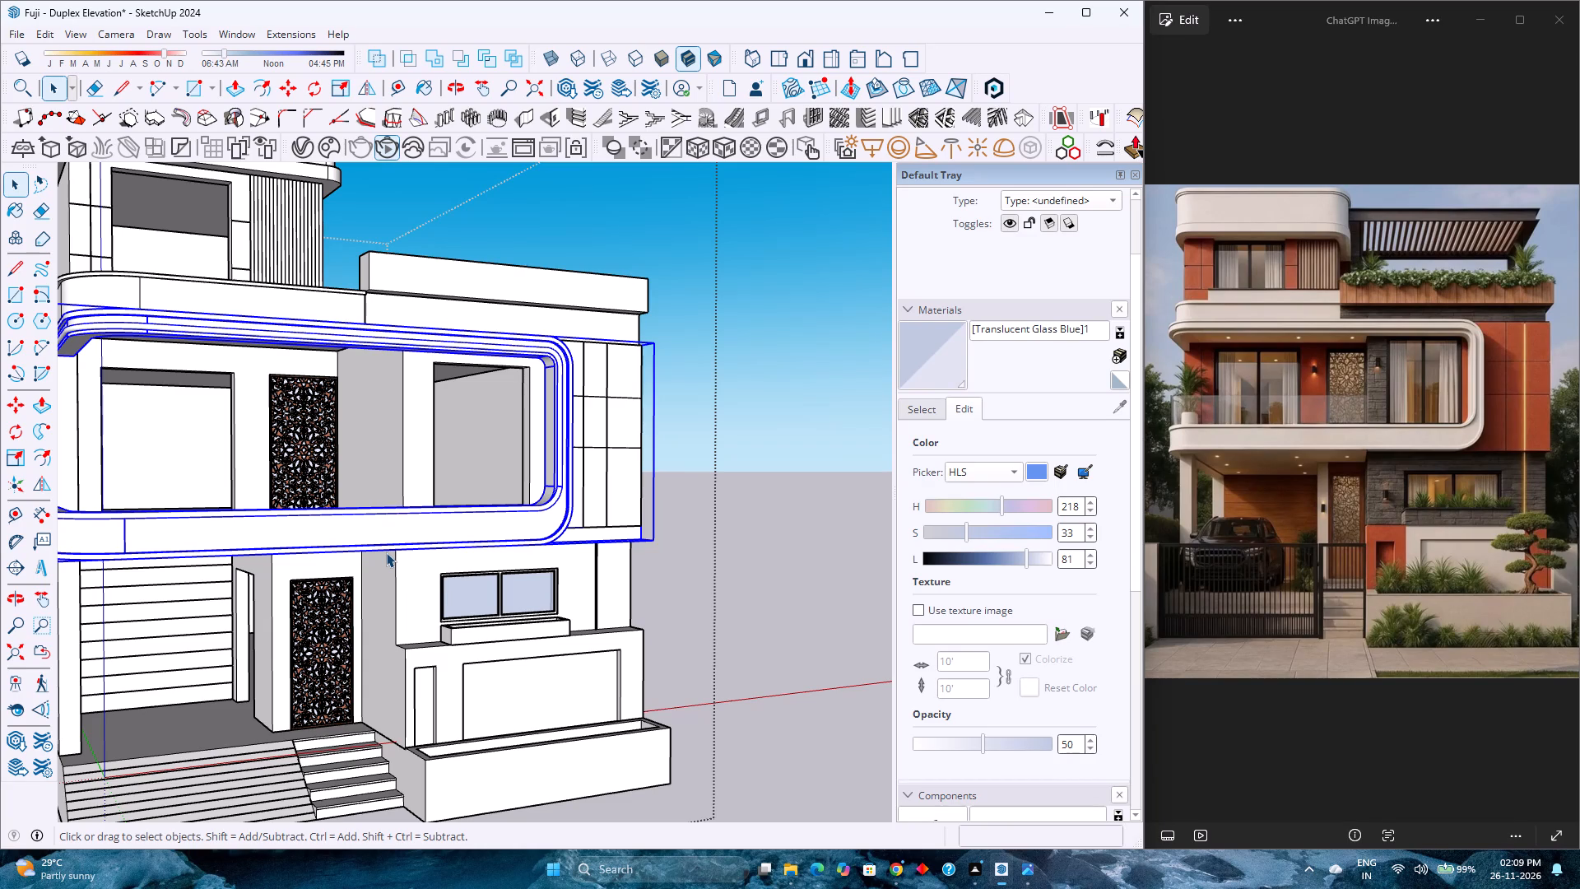
{"action": "scroll", "coordinate": [386, 552], "scroll_direction": "down", "scroll_amount": 3}
{"action": "scroll", "coordinate": [386, 552], "scroll_direction": "up", "scroll_amount": 3}
{"action": "scroll", "coordinate": [386, 552], "scroll_direction": "down", "scroll_amount": 7}
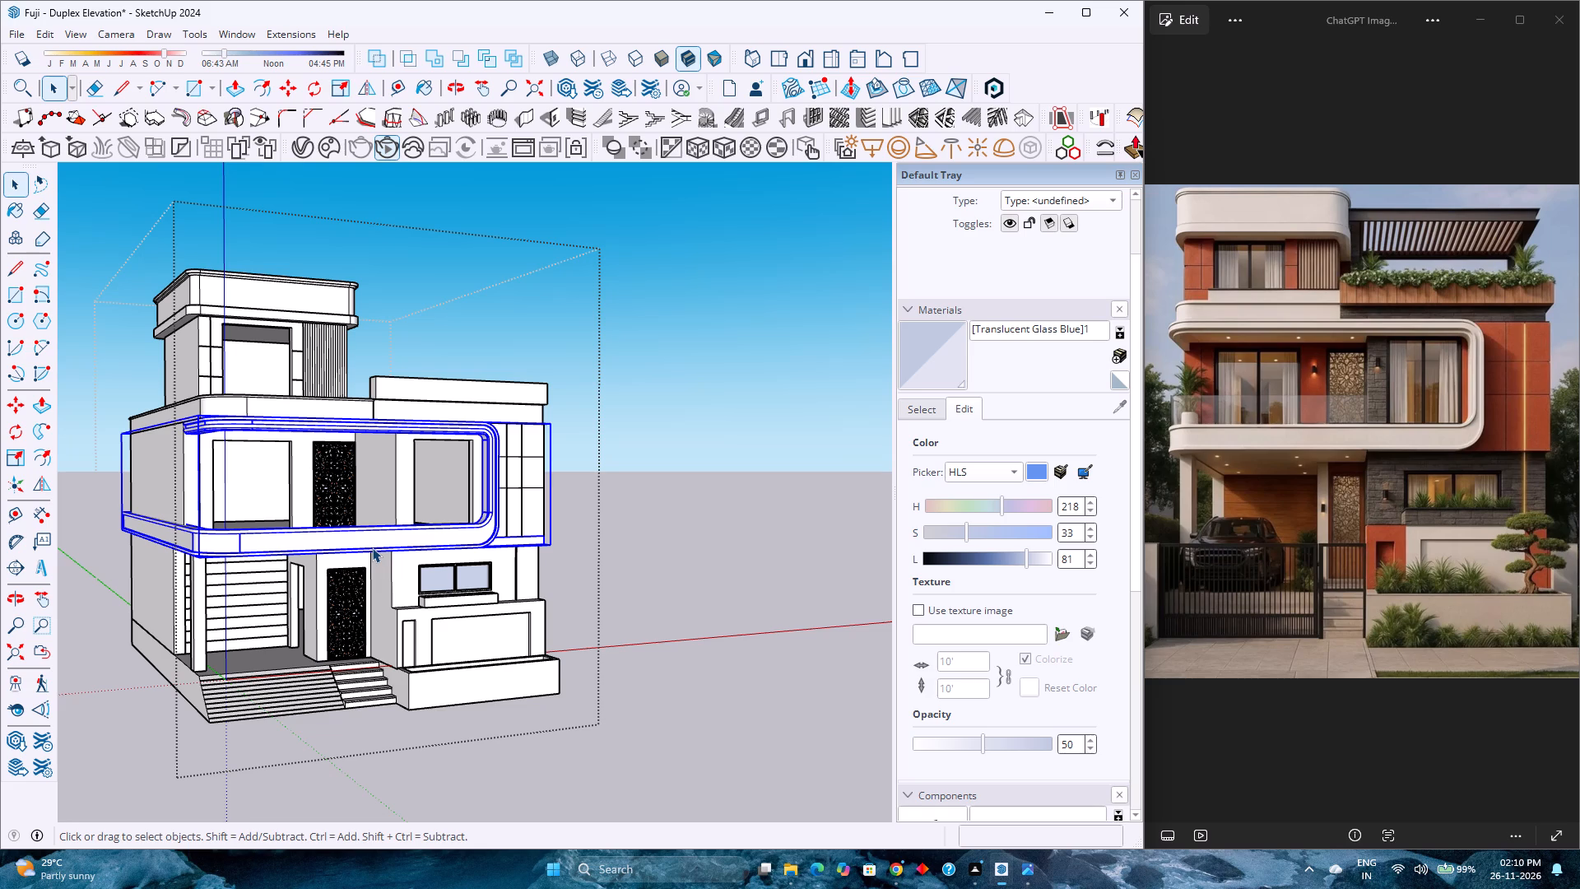
{"action": "scroll", "coordinate": [380, 523], "scroll_direction": "down", "scroll_amount": 6}
{"action": "scroll", "coordinate": [380, 523], "scroll_direction": "up", "scroll_amount": 3}
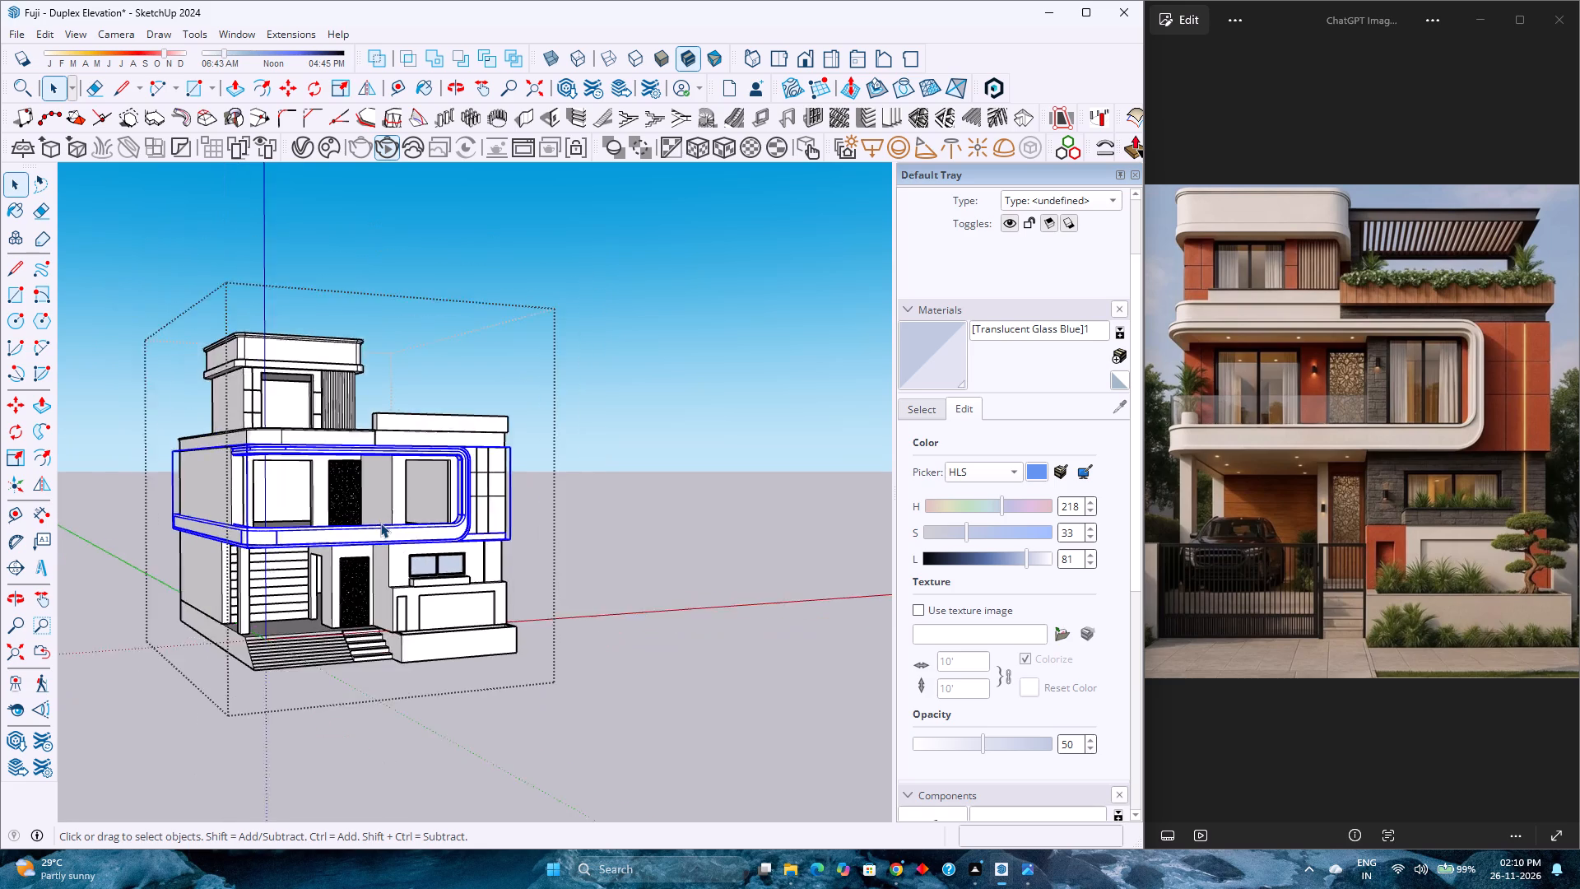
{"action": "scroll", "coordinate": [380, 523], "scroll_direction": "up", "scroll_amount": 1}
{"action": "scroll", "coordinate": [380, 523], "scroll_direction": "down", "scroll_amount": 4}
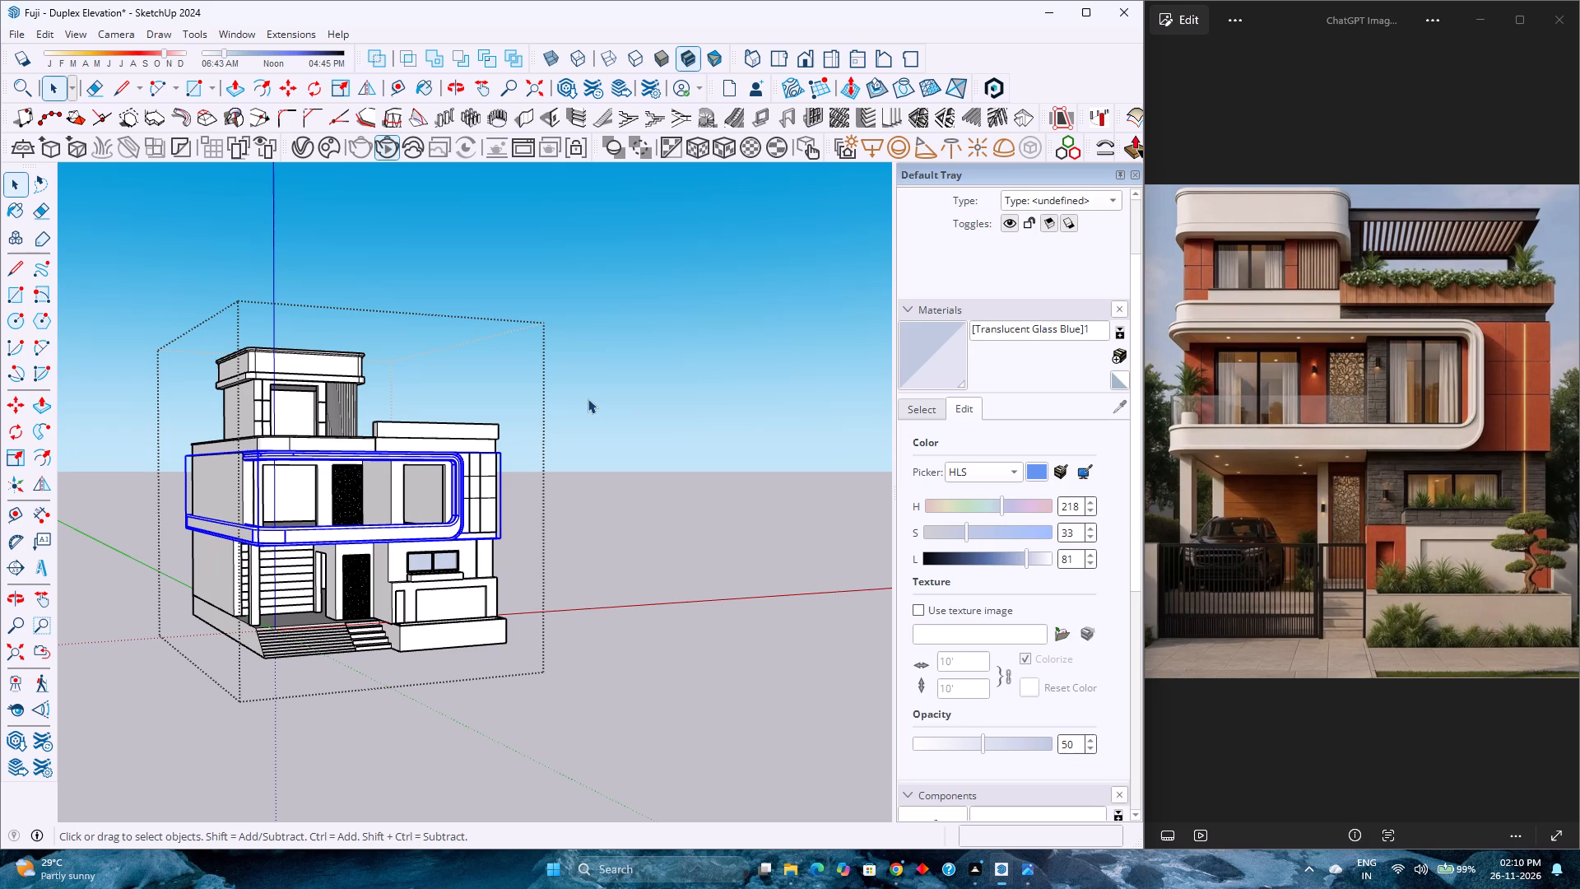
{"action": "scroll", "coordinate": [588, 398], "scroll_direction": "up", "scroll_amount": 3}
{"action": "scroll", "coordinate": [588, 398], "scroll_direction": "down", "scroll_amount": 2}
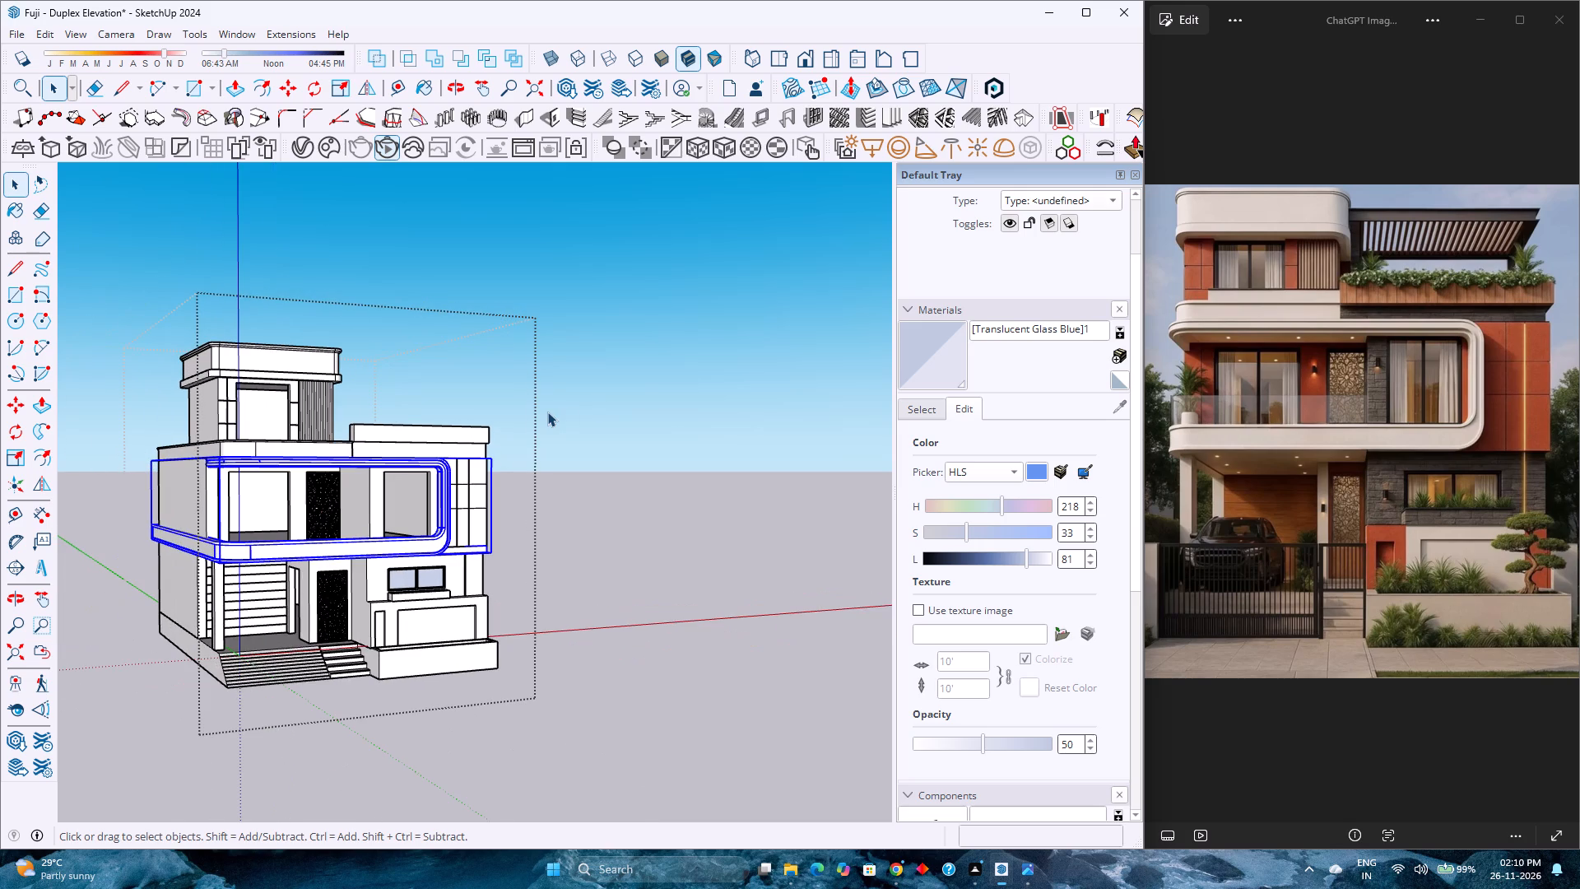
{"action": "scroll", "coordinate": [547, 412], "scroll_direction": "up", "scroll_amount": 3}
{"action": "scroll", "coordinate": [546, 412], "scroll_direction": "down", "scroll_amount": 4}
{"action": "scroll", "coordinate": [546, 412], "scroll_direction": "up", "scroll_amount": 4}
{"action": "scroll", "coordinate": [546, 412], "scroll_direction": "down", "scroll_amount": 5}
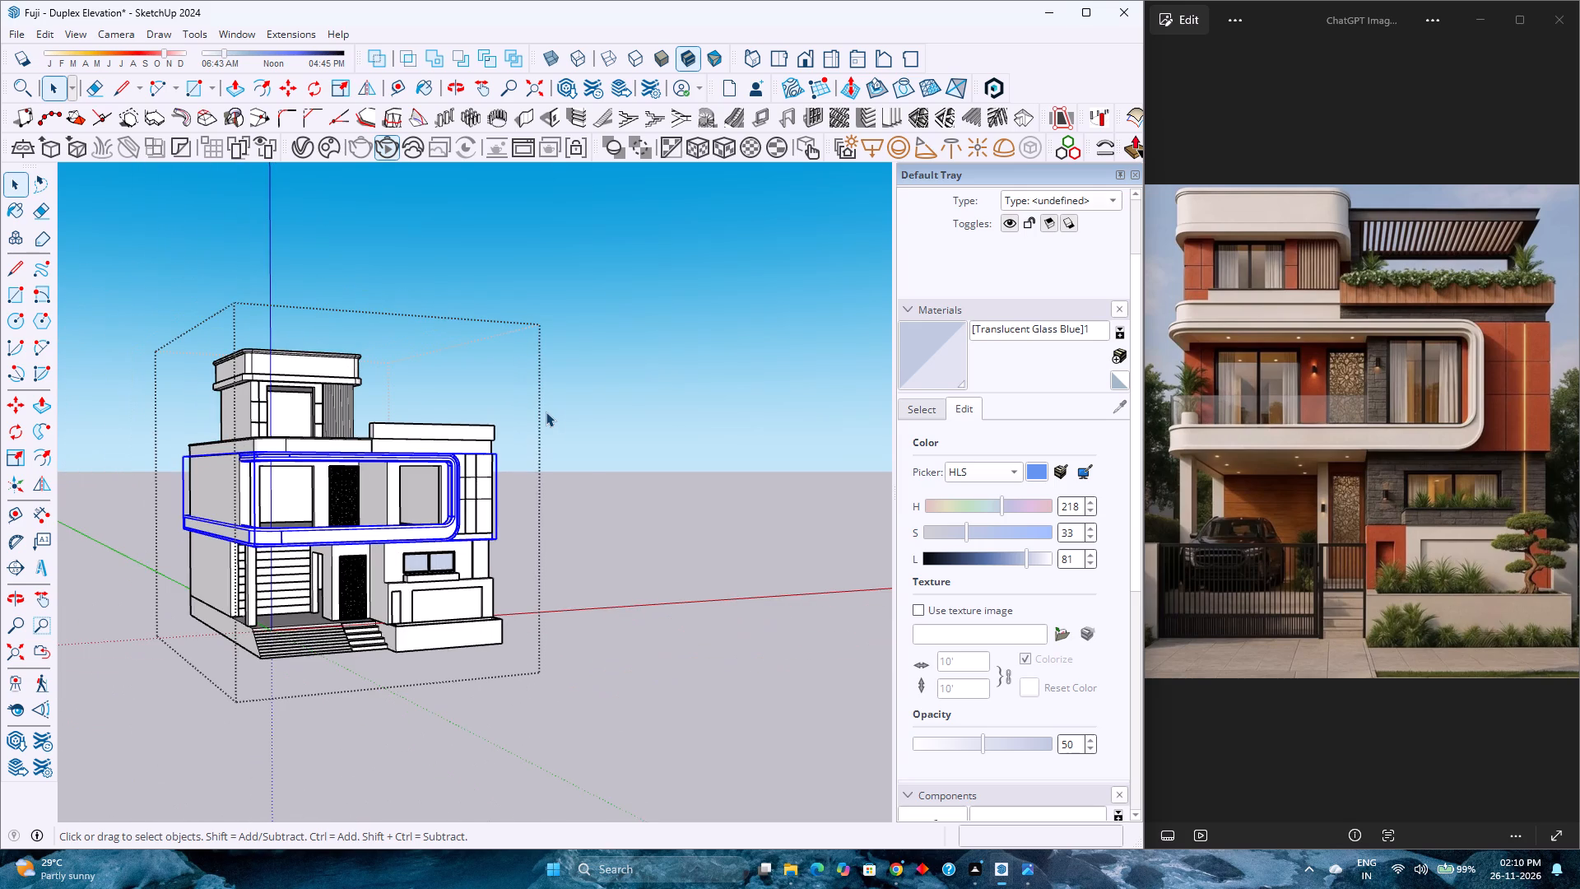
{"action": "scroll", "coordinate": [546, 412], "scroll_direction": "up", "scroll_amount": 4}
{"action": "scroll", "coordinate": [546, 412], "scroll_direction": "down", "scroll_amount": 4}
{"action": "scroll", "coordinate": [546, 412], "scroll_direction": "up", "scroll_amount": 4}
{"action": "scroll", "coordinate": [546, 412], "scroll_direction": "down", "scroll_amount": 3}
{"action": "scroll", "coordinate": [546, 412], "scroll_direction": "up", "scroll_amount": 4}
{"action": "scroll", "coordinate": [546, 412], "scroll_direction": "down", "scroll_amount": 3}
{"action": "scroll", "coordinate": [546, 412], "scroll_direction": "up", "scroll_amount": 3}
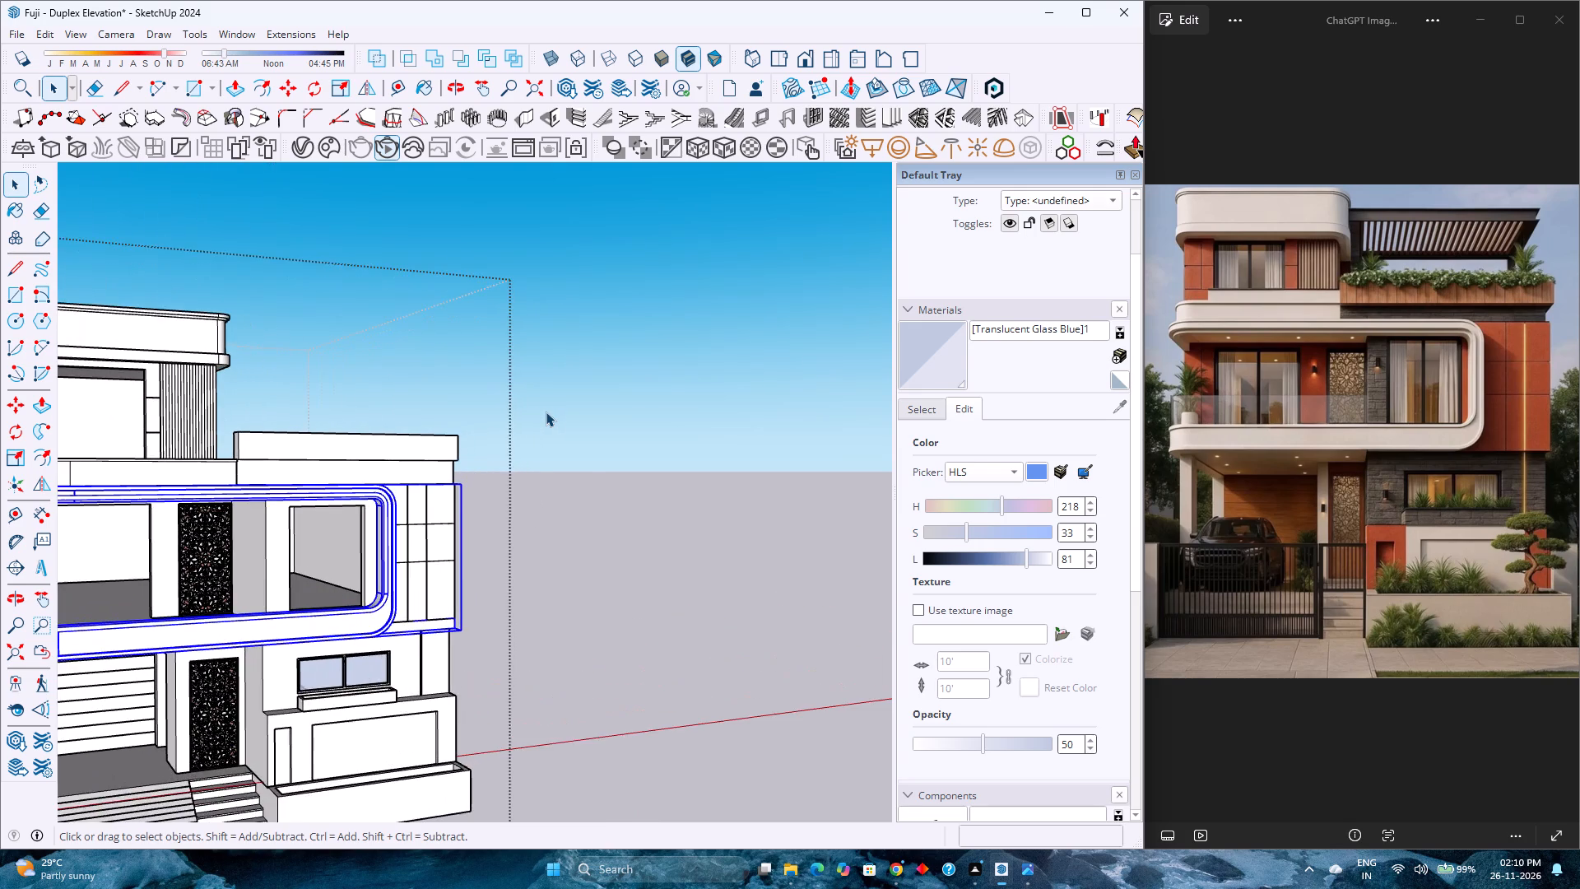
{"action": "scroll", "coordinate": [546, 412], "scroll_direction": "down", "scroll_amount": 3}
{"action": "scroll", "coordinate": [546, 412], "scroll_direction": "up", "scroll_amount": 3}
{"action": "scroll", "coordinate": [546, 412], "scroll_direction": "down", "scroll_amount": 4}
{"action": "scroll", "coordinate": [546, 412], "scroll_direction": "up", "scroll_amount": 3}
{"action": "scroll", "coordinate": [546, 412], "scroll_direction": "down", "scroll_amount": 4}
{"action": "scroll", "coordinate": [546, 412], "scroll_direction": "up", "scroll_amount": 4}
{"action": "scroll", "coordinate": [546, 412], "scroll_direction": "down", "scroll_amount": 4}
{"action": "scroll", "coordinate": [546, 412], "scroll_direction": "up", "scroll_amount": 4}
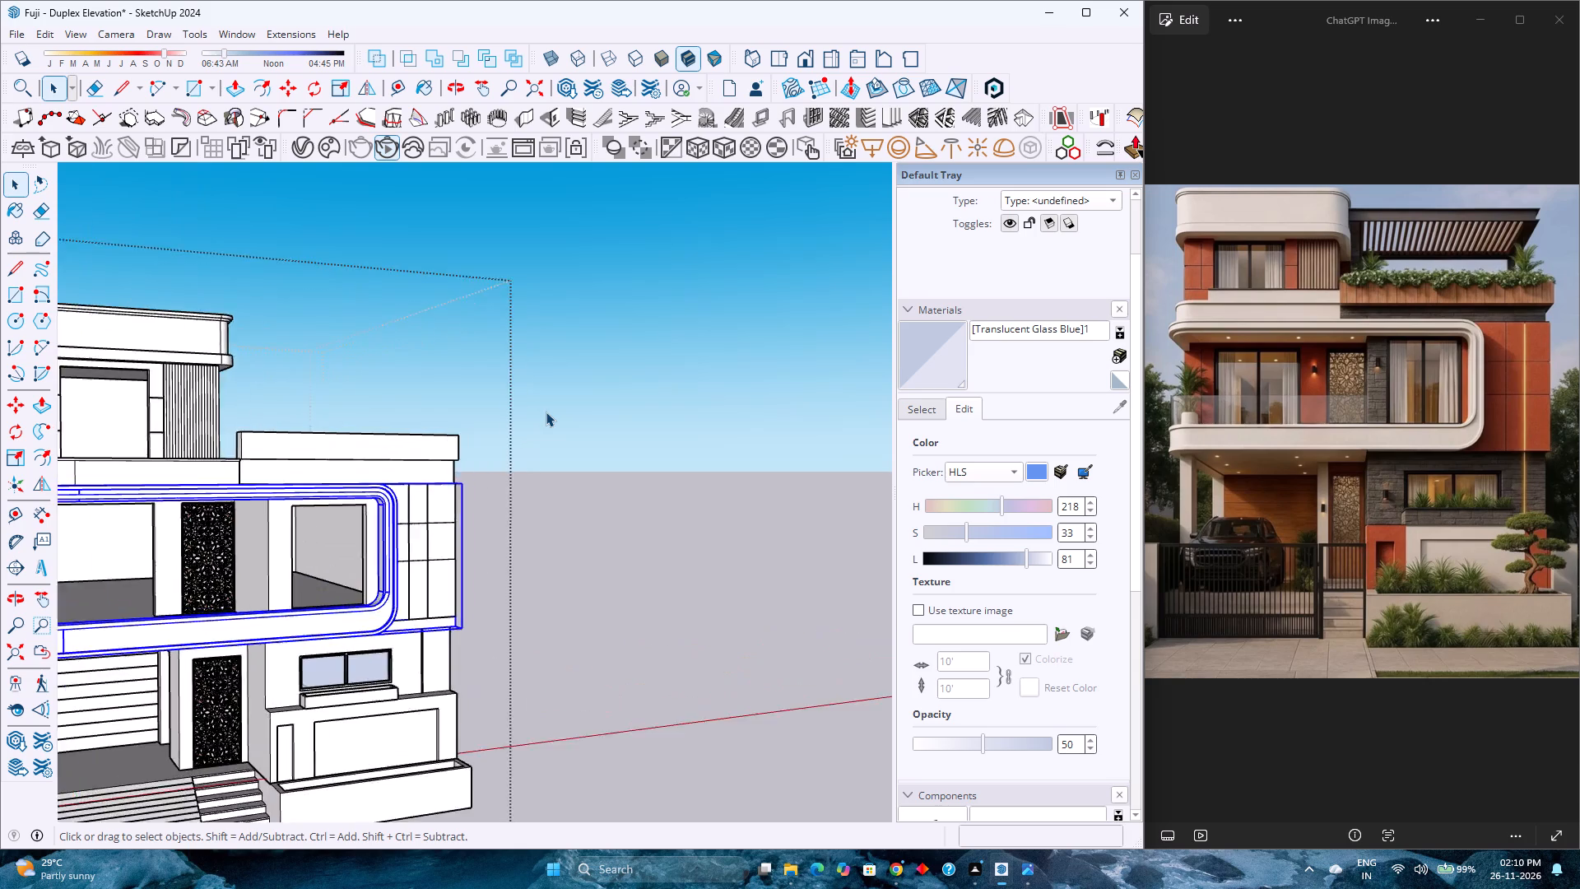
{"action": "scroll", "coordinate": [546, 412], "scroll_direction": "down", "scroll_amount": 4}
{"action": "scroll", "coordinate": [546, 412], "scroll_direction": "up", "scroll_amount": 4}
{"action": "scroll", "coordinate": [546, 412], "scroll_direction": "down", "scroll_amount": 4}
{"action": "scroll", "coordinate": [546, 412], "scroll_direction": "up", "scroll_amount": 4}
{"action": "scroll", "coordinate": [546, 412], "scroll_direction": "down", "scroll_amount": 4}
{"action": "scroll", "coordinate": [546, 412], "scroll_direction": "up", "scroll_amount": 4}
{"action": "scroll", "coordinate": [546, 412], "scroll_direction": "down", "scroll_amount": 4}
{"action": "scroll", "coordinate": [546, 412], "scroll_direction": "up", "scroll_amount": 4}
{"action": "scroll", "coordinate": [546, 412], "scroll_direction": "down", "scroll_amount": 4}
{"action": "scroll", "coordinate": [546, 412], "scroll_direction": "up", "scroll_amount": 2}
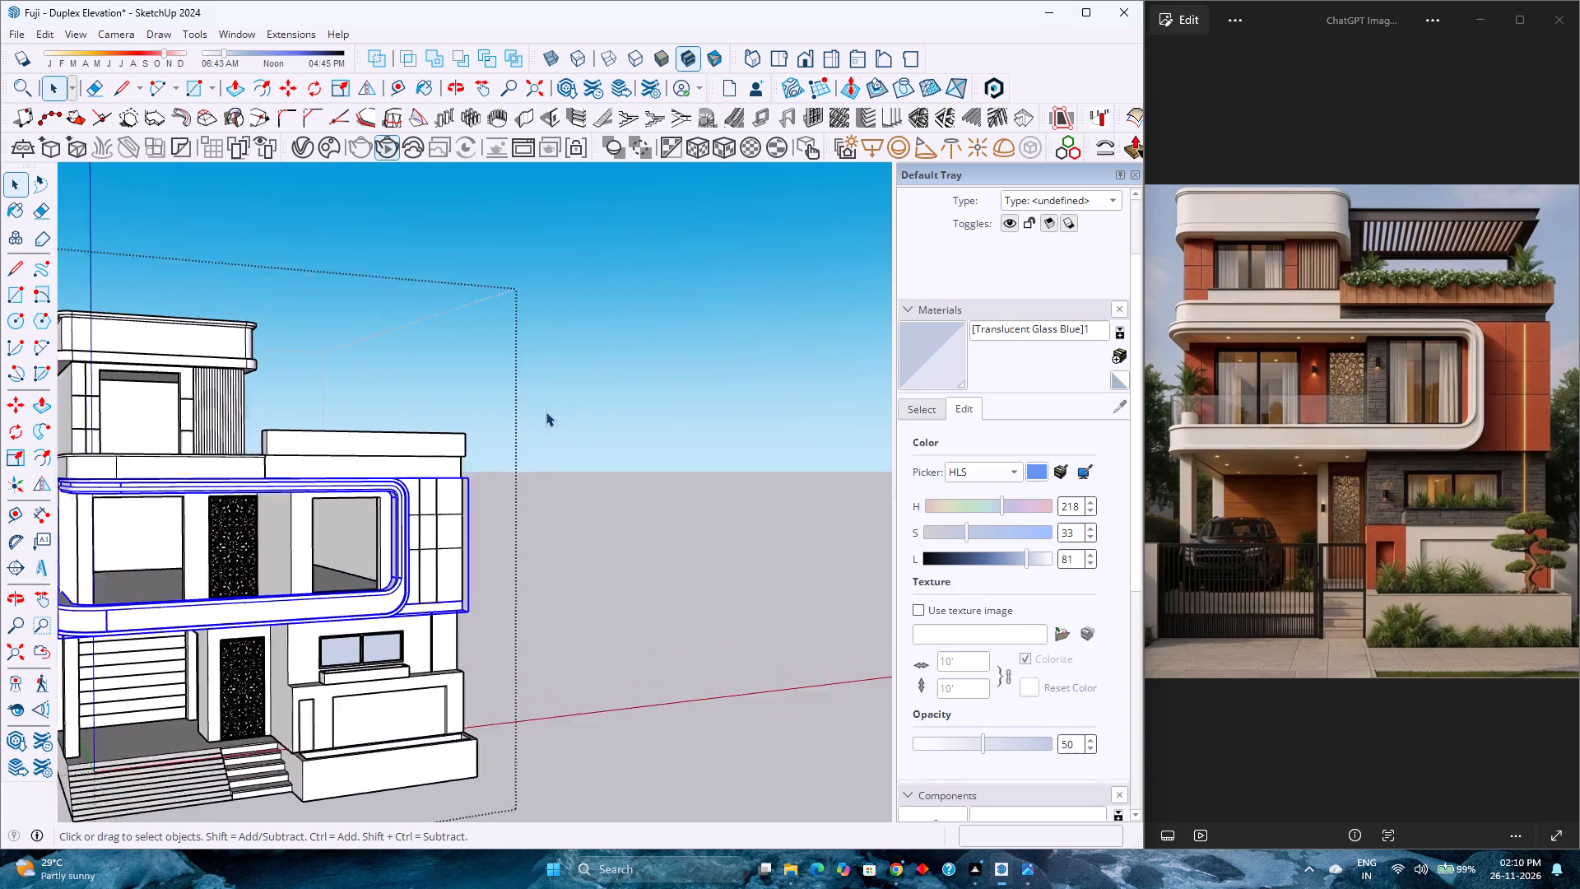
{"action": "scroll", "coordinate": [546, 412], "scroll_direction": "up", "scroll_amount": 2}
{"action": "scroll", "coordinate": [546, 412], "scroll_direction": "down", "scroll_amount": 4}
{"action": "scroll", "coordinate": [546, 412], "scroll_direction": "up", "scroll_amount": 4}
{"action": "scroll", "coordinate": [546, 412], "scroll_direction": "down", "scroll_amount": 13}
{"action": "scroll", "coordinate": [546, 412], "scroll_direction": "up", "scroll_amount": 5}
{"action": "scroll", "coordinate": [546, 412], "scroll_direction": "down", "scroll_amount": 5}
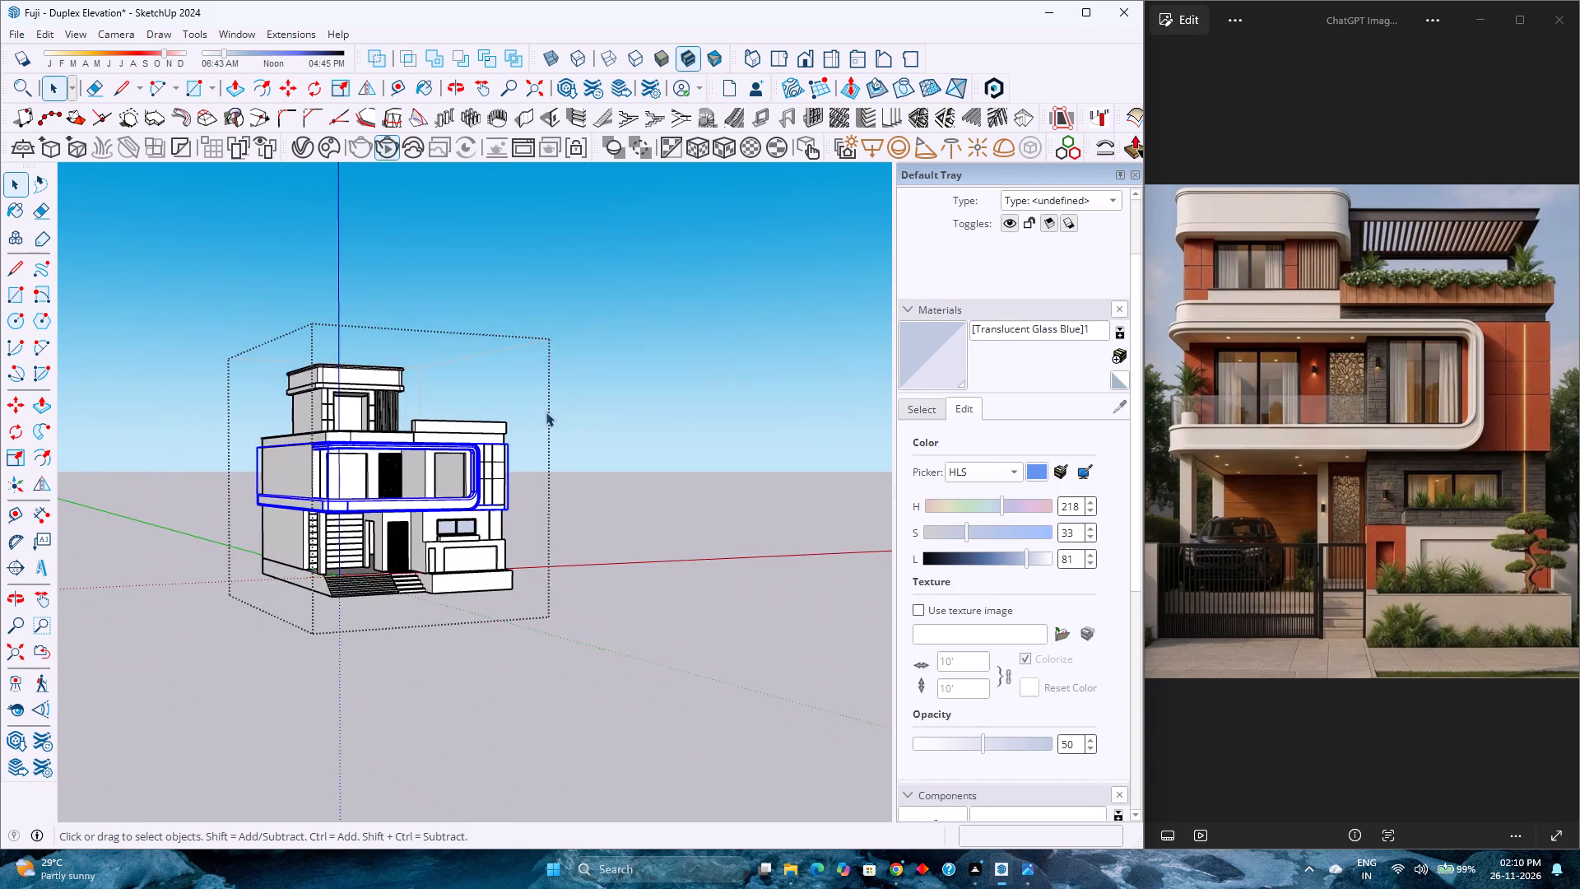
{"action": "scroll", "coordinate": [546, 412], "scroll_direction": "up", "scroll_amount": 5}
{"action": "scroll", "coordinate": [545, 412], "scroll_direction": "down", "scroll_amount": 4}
Examine the duplex's front elevation nearly head-on, comparing the roof block, balcony frame and ground floor with the reference facade.
{"action": "middle_click_drag", "start_coordinate": [513, 406], "coordinate": [186, 426]}
{"action": "middle_click", "coordinate": [186, 426]}
{"action": "scroll", "coordinate": [185, 424], "scroll_direction": "up", "scroll_amount": 4}
{"action": "middle_click_drag", "start_coordinate": [300, 488], "coordinate": [444, 467]}
{"action": "scroll", "coordinate": [448, 461], "scroll_direction": "up", "scroll_amount": 4}
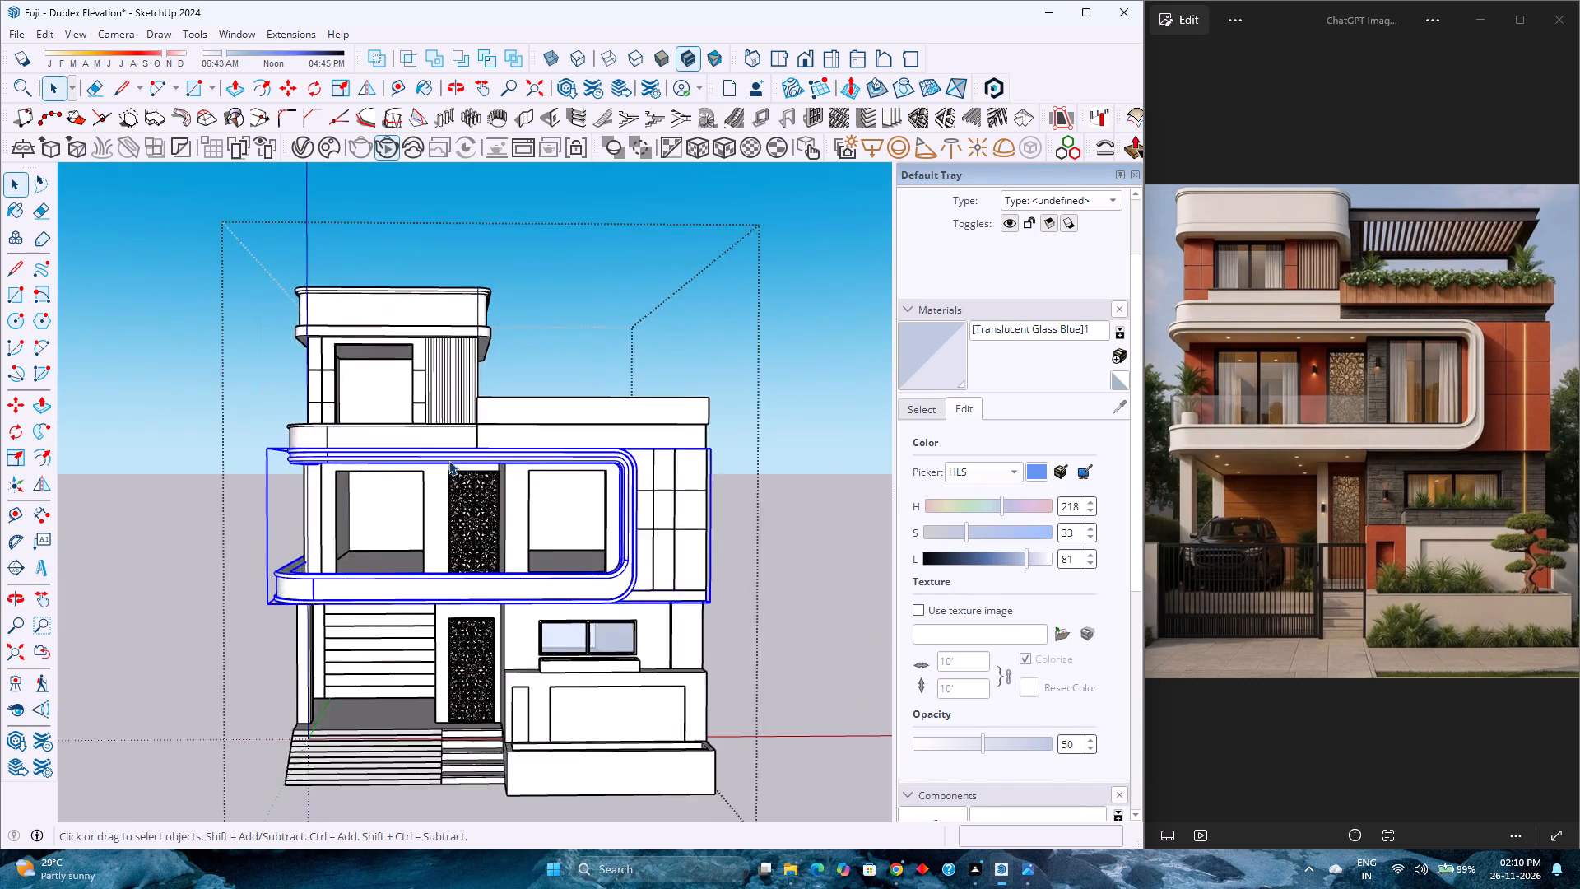
{"action": "scroll", "coordinate": [448, 460], "scroll_direction": "down", "scroll_amount": 5}
{"action": "scroll", "coordinate": [448, 460], "scroll_direction": "up", "scroll_amount": 5}
{"action": "scroll", "coordinate": [448, 460], "scroll_direction": "down", "scroll_amount": 5}
{"action": "scroll", "coordinate": [449, 456], "scroll_direction": "up", "scroll_amount": 4}
{"action": "scroll", "coordinate": [449, 455], "scroll_direction": "down", "scroll_amount": 5}
{"action": "scroll", "coordinate": [449, 455], "scroll_direction": "up", "scroll_amount": 4}
{"action": "scroll", "coordinate": [449, 455], "scroll_direction": "down", "scroll_amount": 4}
{"action": "scroll", "coordinate": [449, 452], "scroll_direction": "up", "scroll_amount": 4}
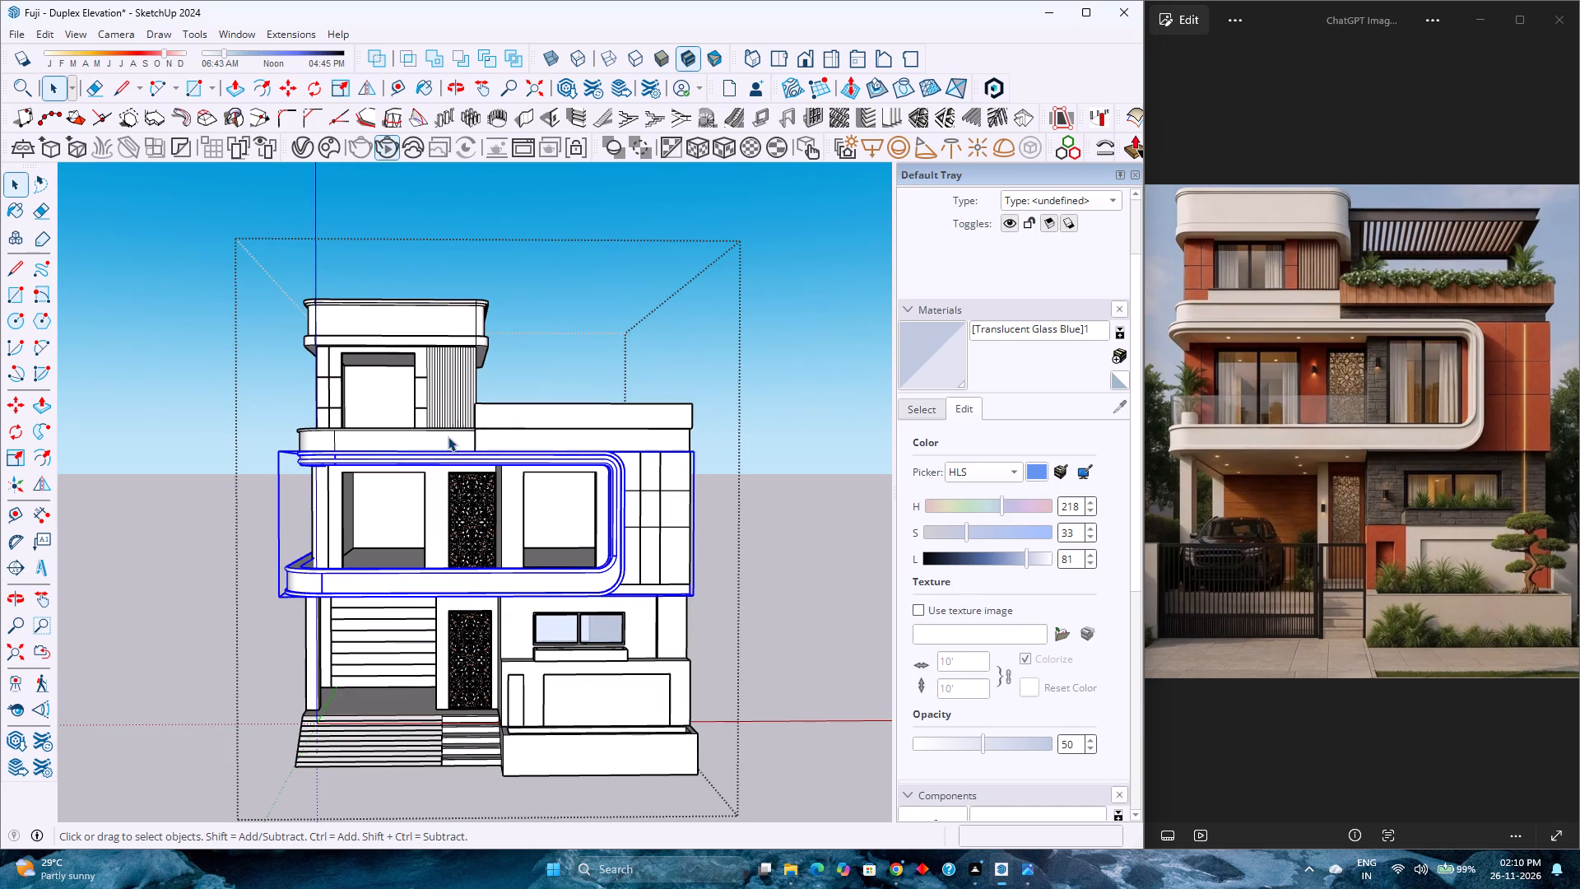
{"action": "scroll", "coordinate": [448, 435], "scroll_direction": "down", "scroll_amount": 4}
{"action": "scroll", "coordinate": [448, 435], "scroll_direction": "up", "scroll_amount": 5}
{"action": "scroll", "coordinate": [448, 435], "scroll_direction": "down", "scroll_amount": 5}
{"action": "scroll", "coordinate": [448, 435], "scroll_direction": "up", "scroll_amount": 4}
{"action": "scroll", "coordinate": [448, 435], "scroll_direction": "down", "scroll_amount": 5}
{"action": "scroll", "coordinate": [448, 435], "scroll_direction": "up", "scroll_amount": 2}
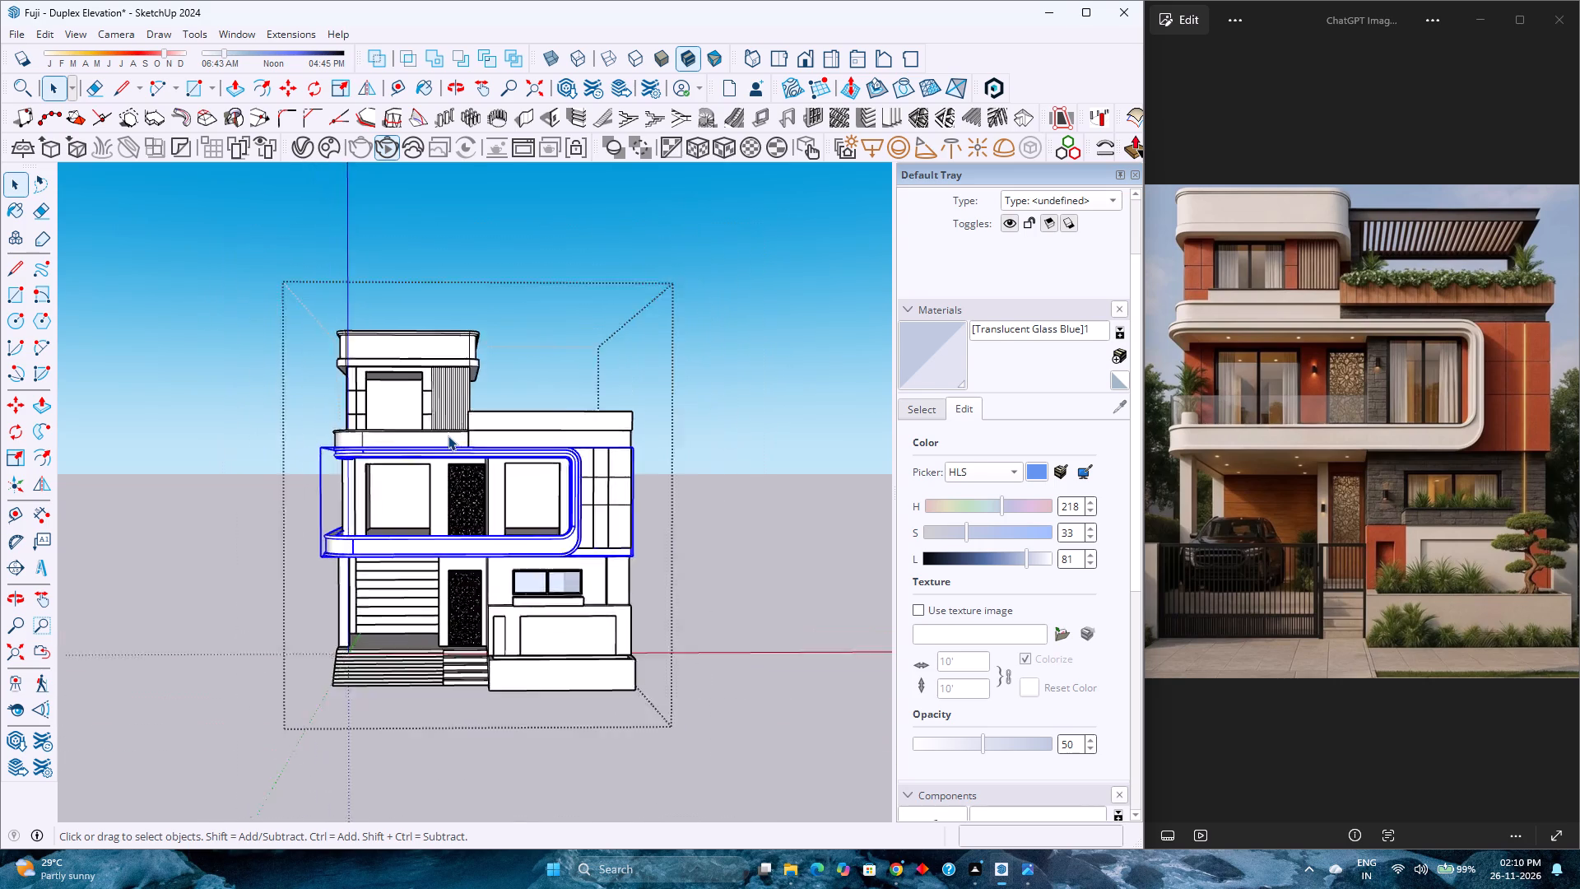
{"action": "scroll", "coordinate": [448, 435], "scroll_direction": "up", "scroll_amount": 2}
{"action": "scroll", "coordinate": [448, 435], "scroll_direction": "down", "scroll_amount": 4}
{"action": "scroll", "coordinate": [448, 435], "scroll_direction": "up", "scroll_amount": 4}
{"action": "scroll", "coordinate": [448, 435], "scroll_direction": "down", "scroll_amount": 3}
{"action": "scroll", "coordinate": [448, 435], "scroll_direction": "up", "scroll_amount": 2}
{"action": "scroll", "coordinate": [448, 435], "scroll_direction": "down", "scroll_amount": 3}
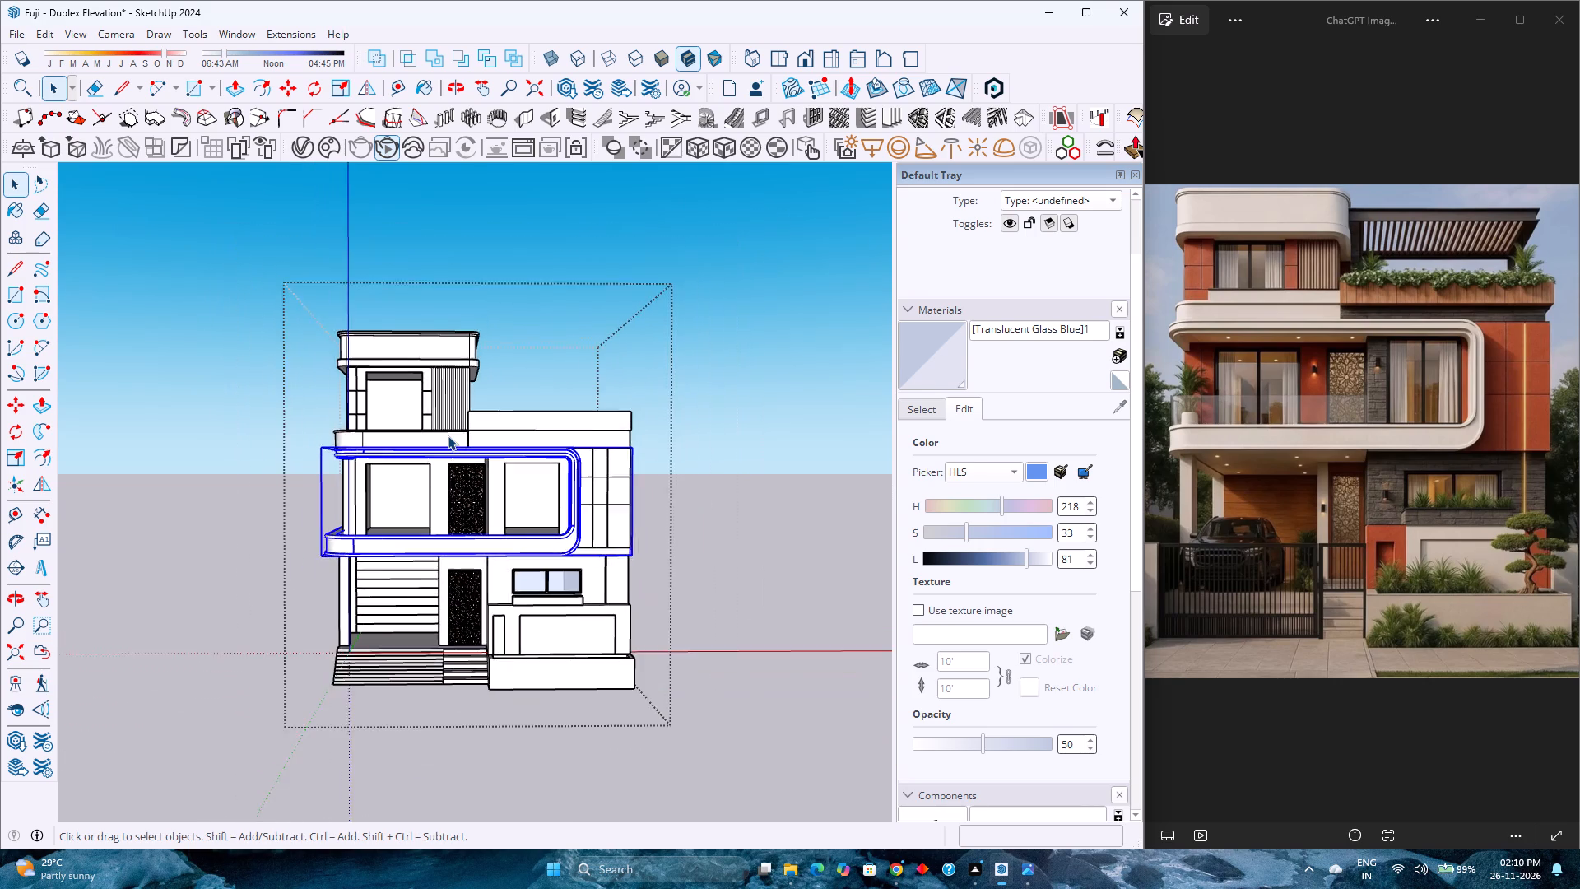
{"action": "scroll", "coordinate": [448, 435], "scroll_direction": "up", "scroll_amount": 3}
{"action": "scroll", "coordinate": [448, 435], "scroll_direction": "down", "scroll_amount": 4}
{"action": "scroll", "coordinate": [448, 435], "scroll_direction": "up", "scroll_amount": 4}
{"action": "scroll", "coordinate": [448, 435], "scroll_direction": "down", "scroll_amount": 4}
{"action": "scroll", "coordinate": [448, 435], "scroll_direction": "up", "scroll_amount": 4}
{"action": "scroll", "coordinate": [448, 435], "scroll_direction": "down", "scroll_amount": 5}
{"action": "scroll", "coordinate": [448, 435], "scroll_direction": "up", "scroll_amount": 5}
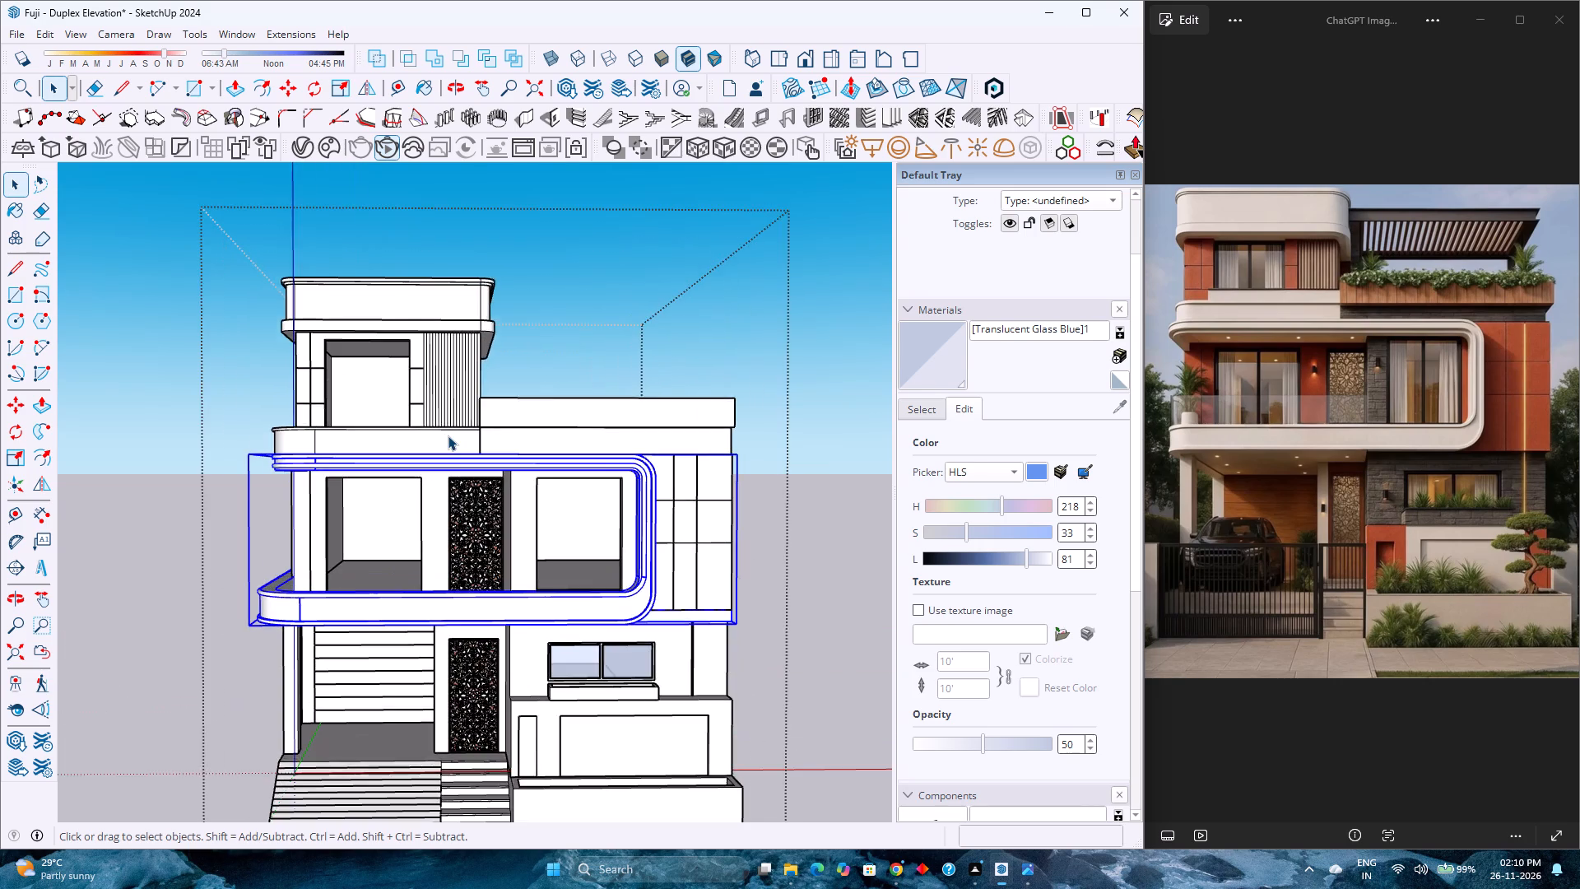
{"action": "scroll", "coordinate": [448, 435], "scroll_direction": "down", "scroll_amount": 3}
{"action": "scroll", "coordinate": [448, 435], "scroll_direction": "up", "scroll_amount": 4}
{"action": "scroll", "coordinate": [448, 435], "scroll_direction": "down", "scroll_amount": 2}
{"action": "scroll", "coordinate": [448, 435], "scroll_direction": "up", "scroll_amount": 1}
{"action": "scroll", "coordinate": [448, 435], "scroll_direction": "down", "scroll_amount": 4}
{"action": "scroll", "coordinate": [448, 435], "scroll_direction": "up", "scroll_amount": 4}
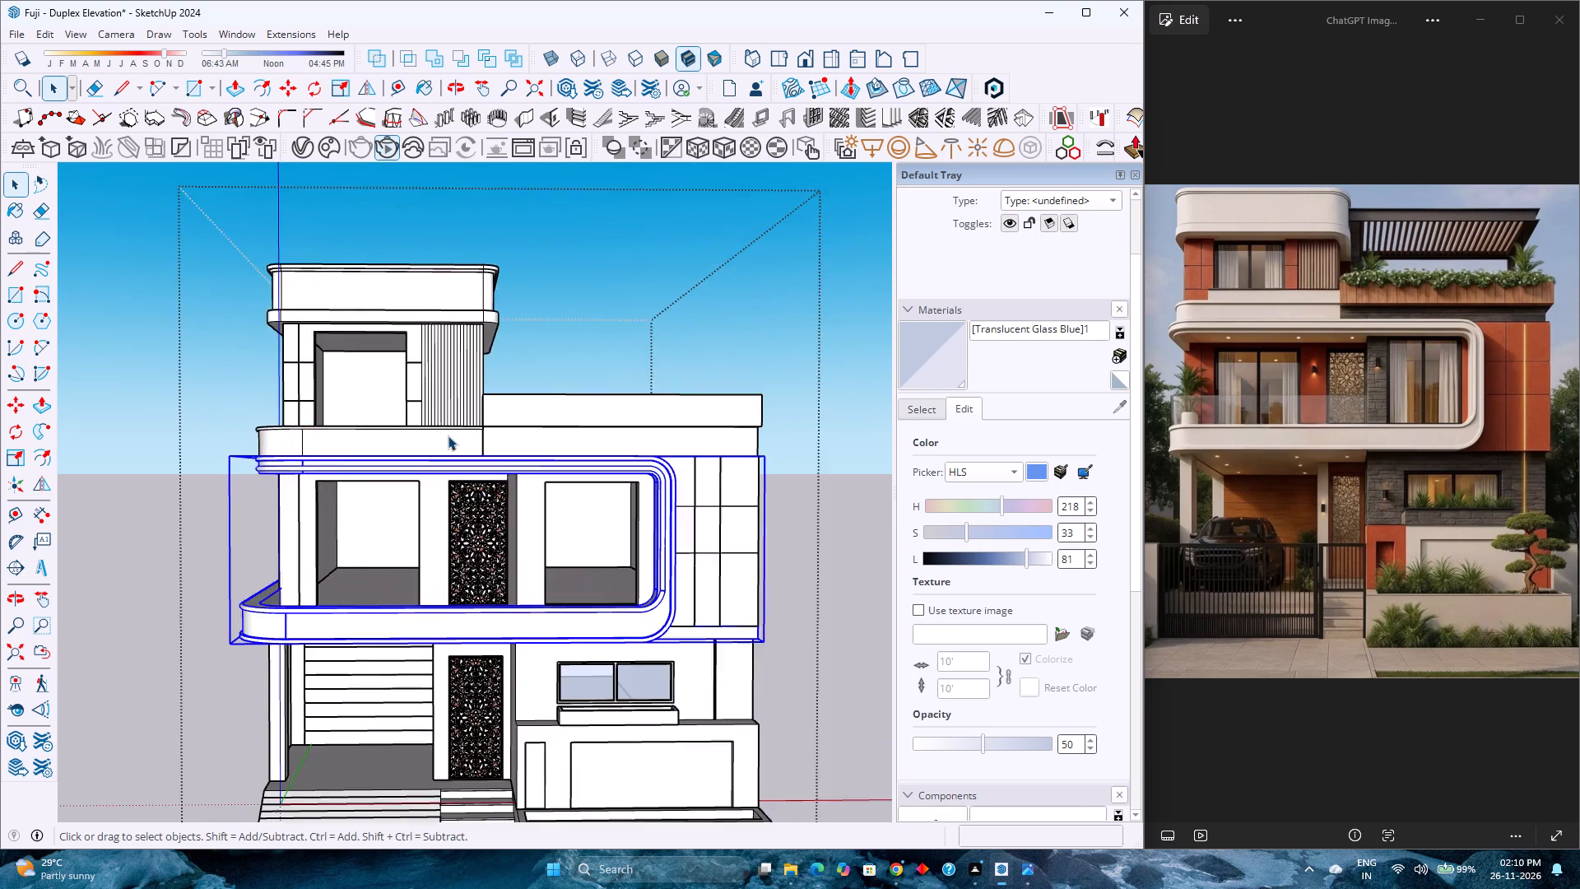
{"action": "scroll", "coordinate": [448, 435], "scroll_direction": "down", "scroll_amount": 4}
{"action": "scroll", "coordinate": [448, 435], "scroll_direction": "up", "scroll_amount": 4}
{"action": "scroll", "coordinate": [448, 435], "scroll_direction": "down", "scroll_amount": 5}
{"action": "scroll", "coordinate": [448, 435], "scroll_direction": "up", "scroll_amount": 5}
Deselect the rounded balcony frame on the front facade while staying inside the house group.
{"action": "right_click", "coordinate": [448, 435]}
{"action": "scroll", "coordinate": [448, 435], "scroll_direction": "down", "scroll_amount": 3}
{"action": "left_click", "coordinate": [569, 355]}
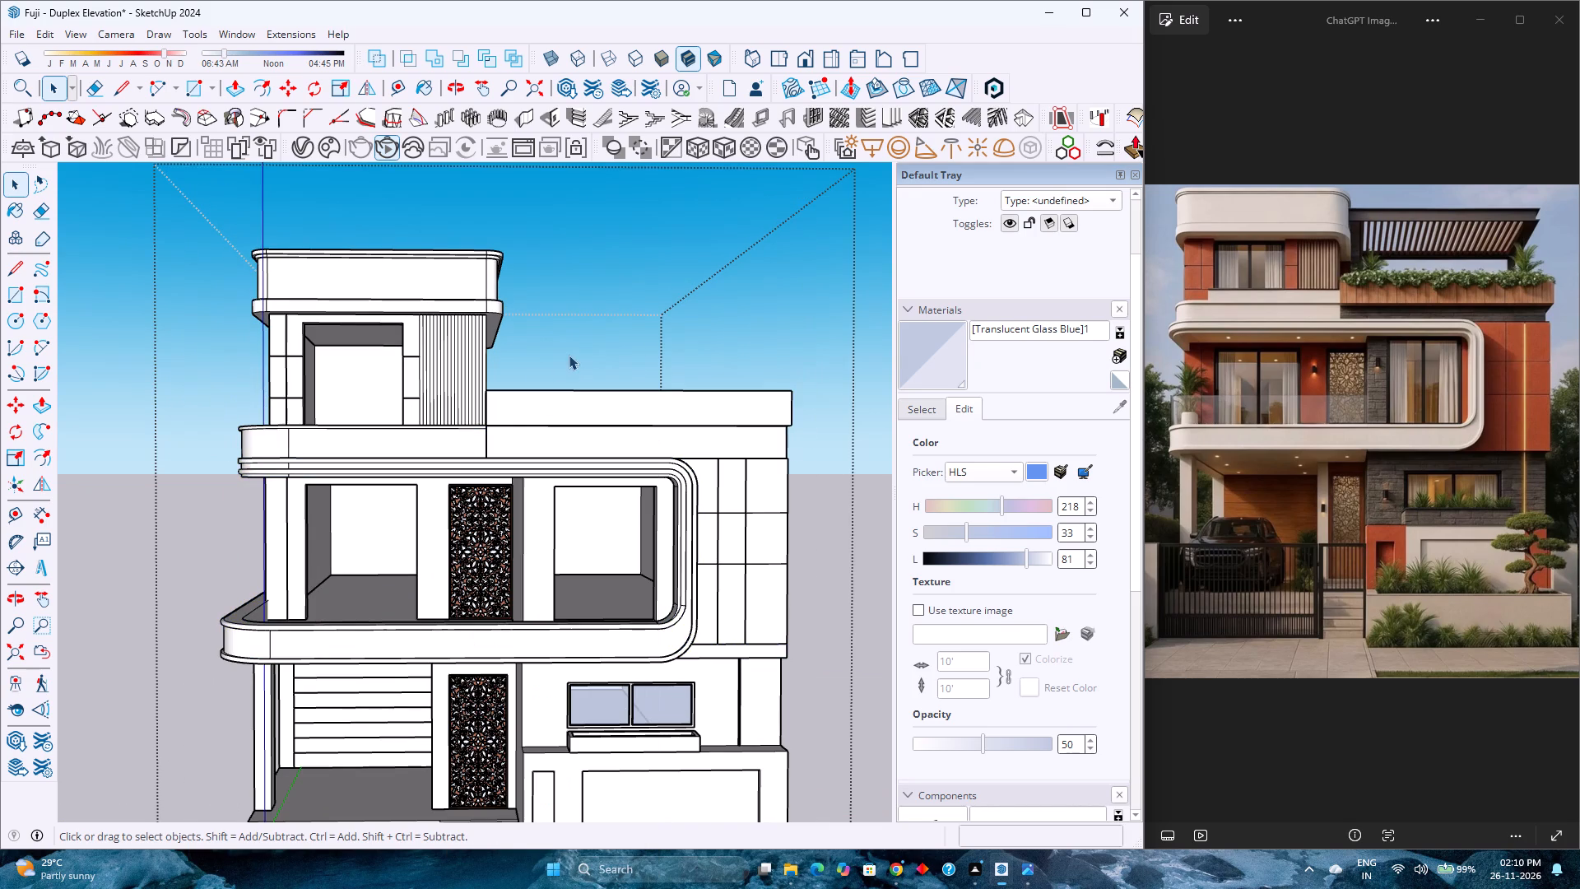
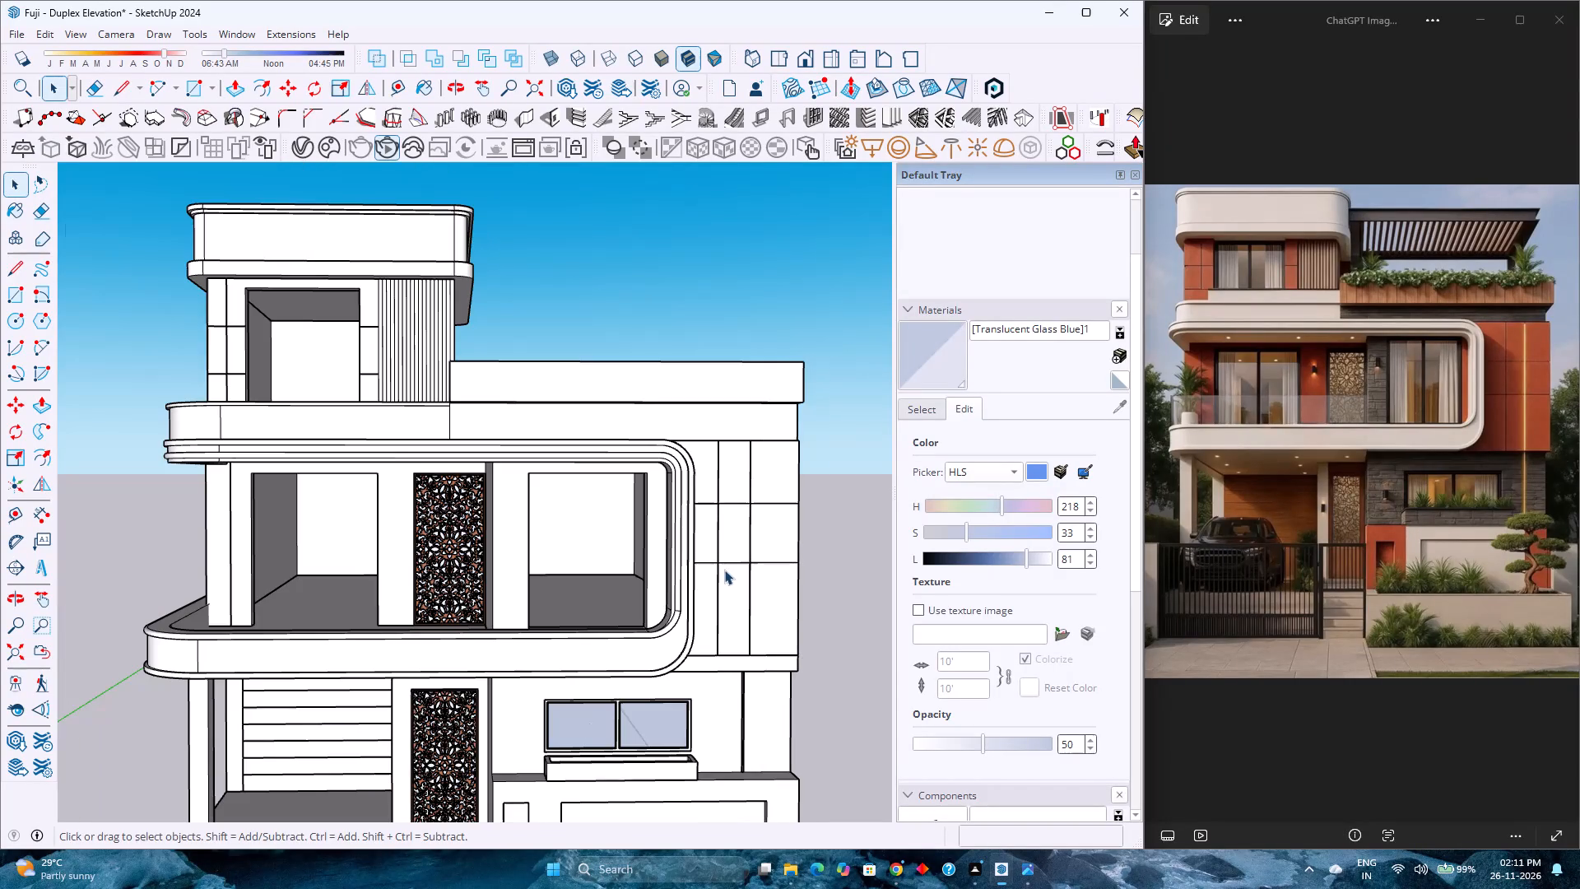
Open the wall panel group beside the rounded balcony frame for editing, close to its lower horizontal joint line.
{"action": "scroll", "coordinate": [725, 572], "scroll_direction": "up", "scroll_amount": 4}
{"action": "scroll", "coordinate": [725, 572], "scroll_direction": "down", "scroll_amount": 3}
{"action": "scroll", "coordinate": [725, 572], "scroll_direction": "up", "scroll_amount": 3}
{"action": "scroll", "coordinate": [725, 572], "scroll_direction": "down", "scroll_amount": 3}
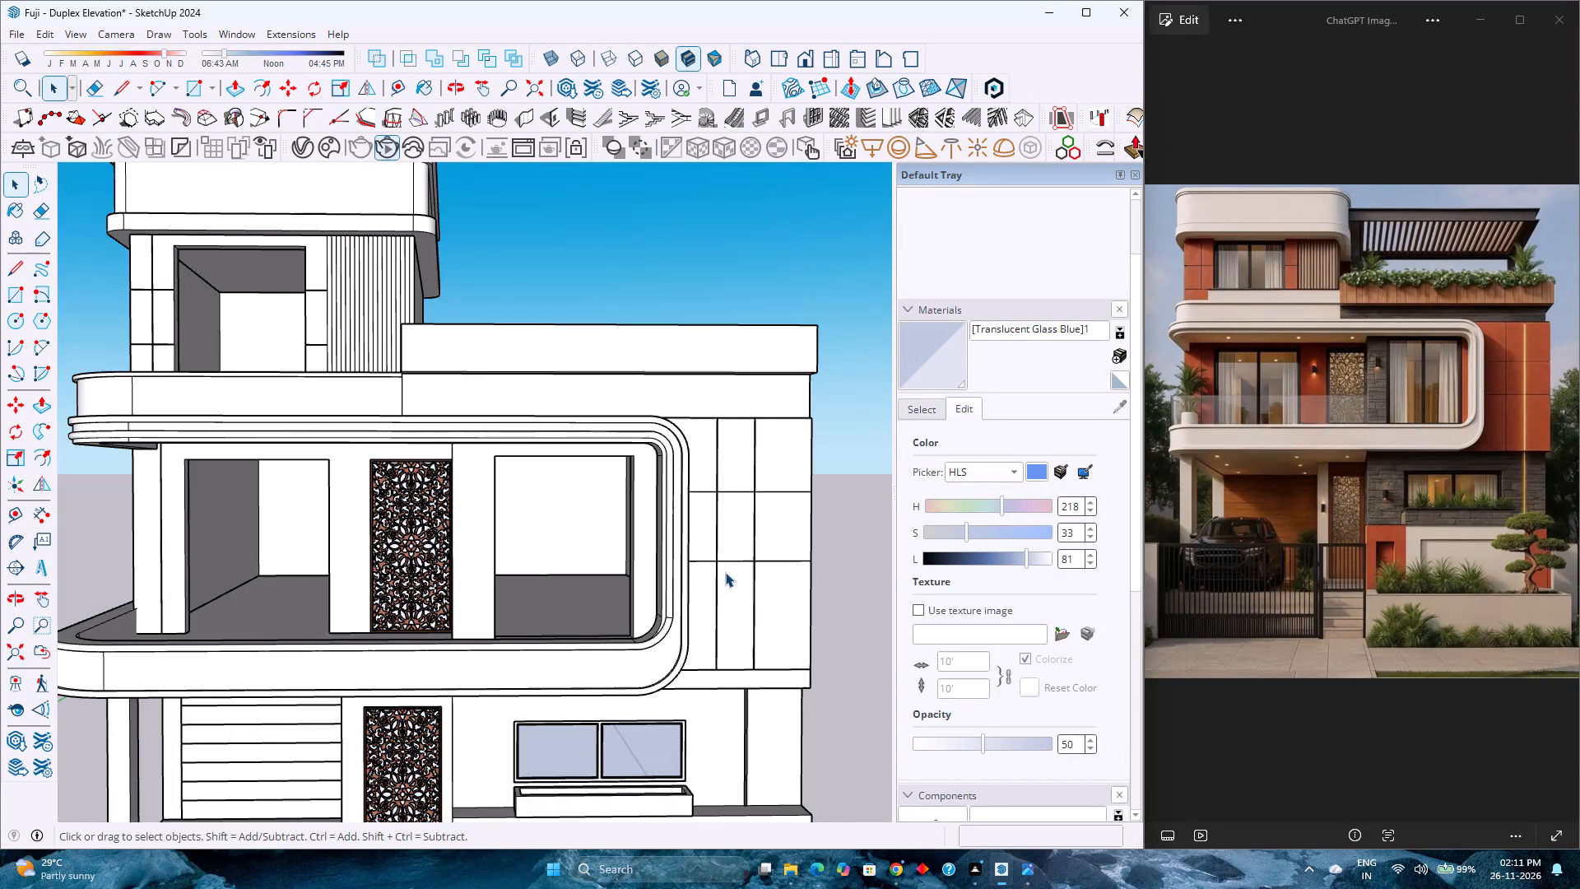
{"action": "middle_click_drag", "start_coordinate": [725, 572], "coordinate": [695, 547]}
{"action": "scroll", "coordinate": [690, 538], "scroll_direction": "up", "scroll_amount": 6}
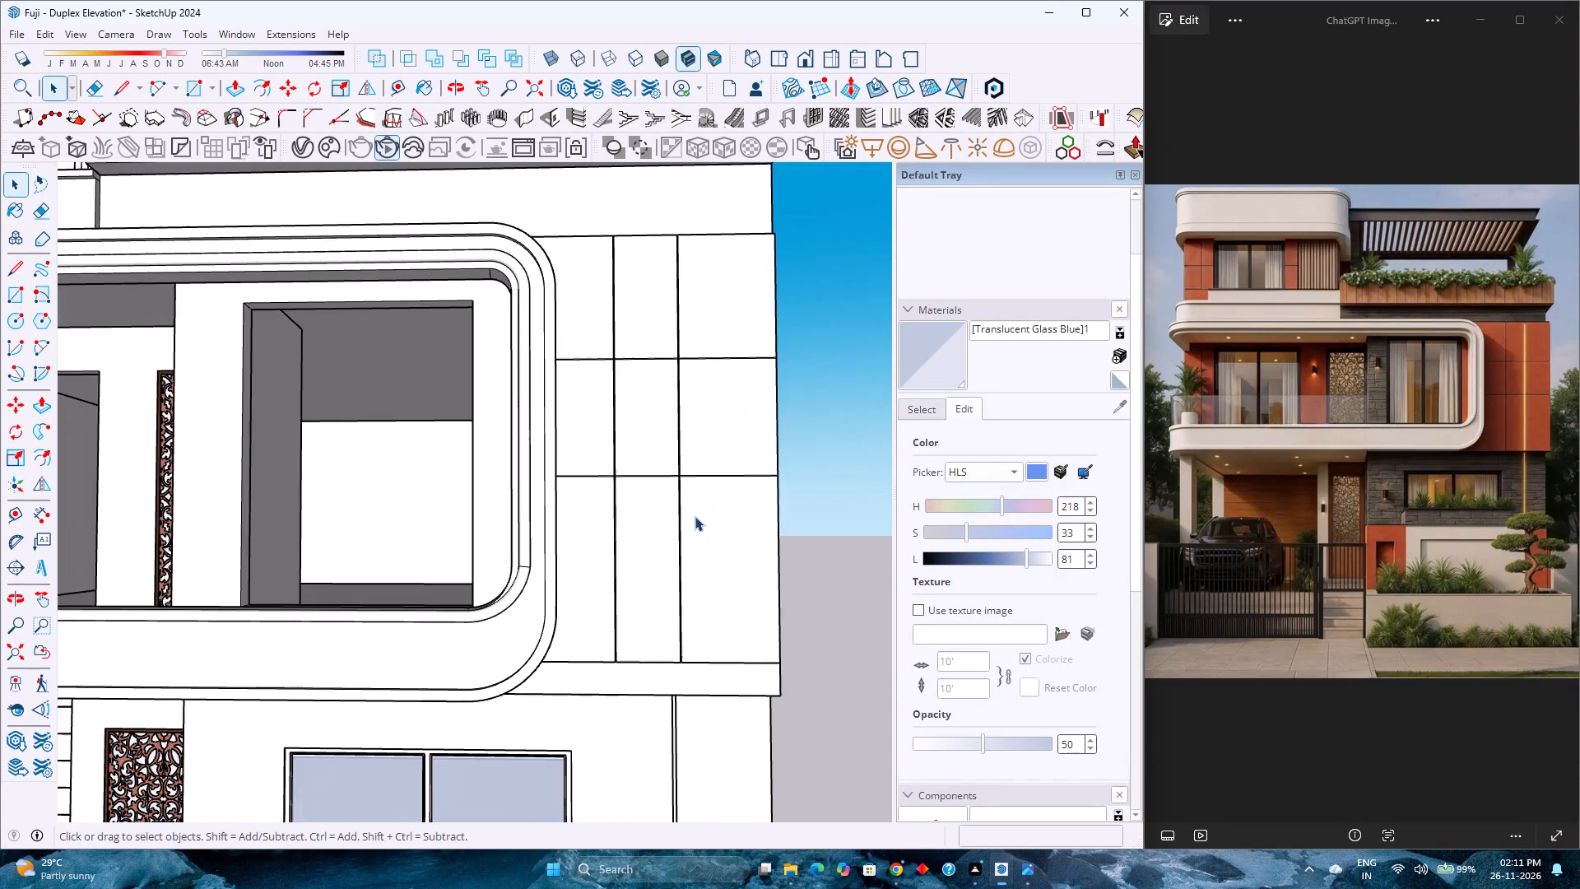
{"action": "scroll", "coordinate": [695, 516], "scroll_direction": "up", "scroll_amount": 2}
{"action": "middle_click_drag", "start_coordinate": [695, 513], "coordinate": [528, 710]}
{"action": "scroll", "coordinate": [724, 449], "scroll_direction": "up", "scroll_amount": 13}
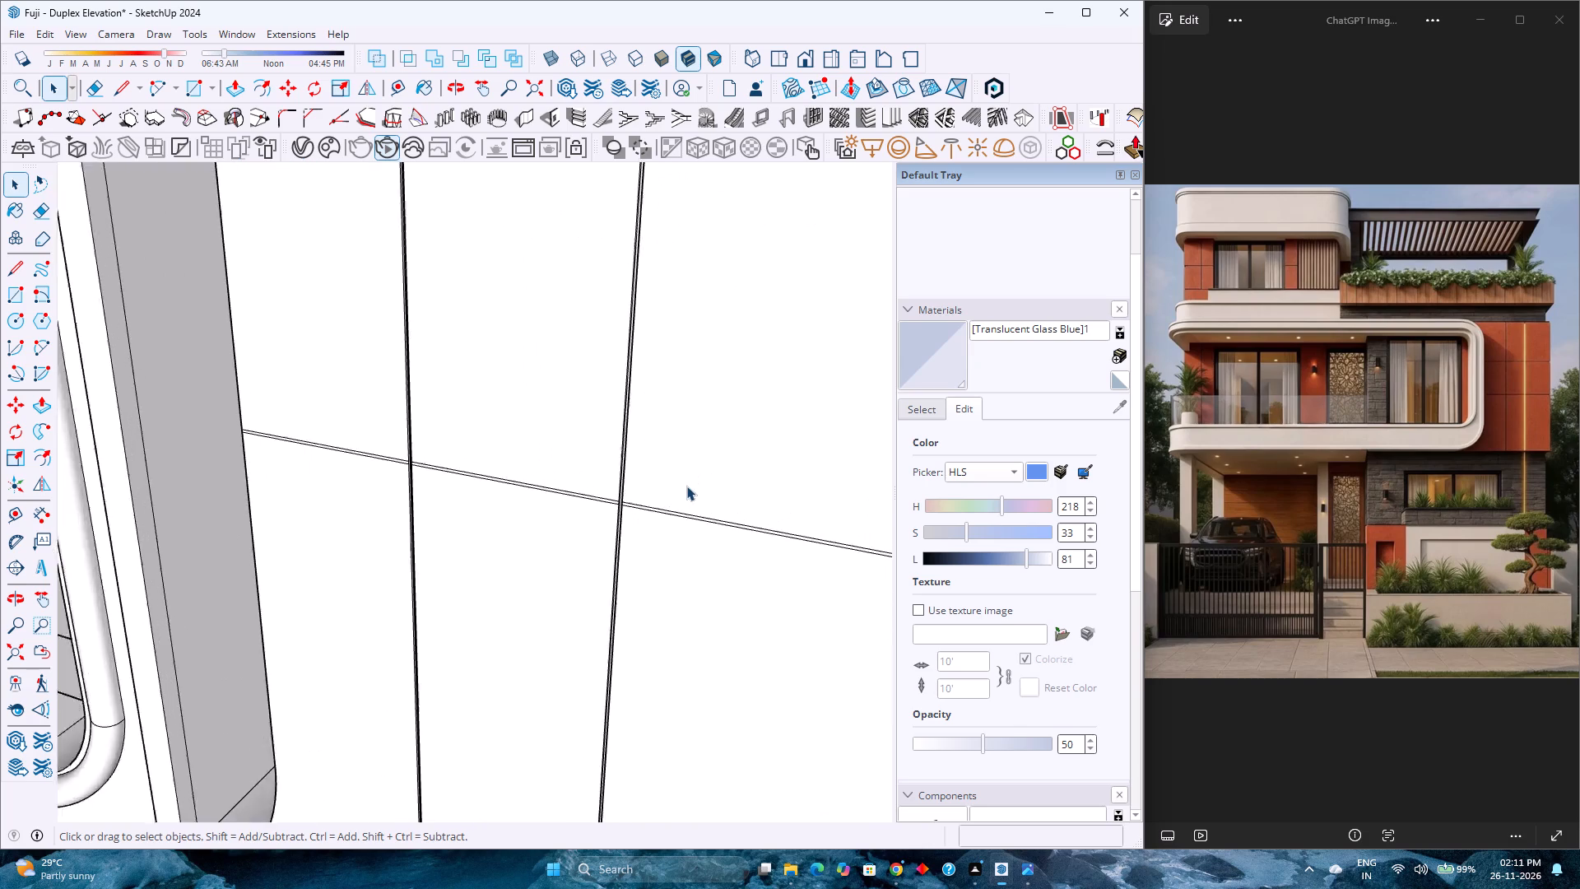
{"action": "scroll", "coordinate": [686, 486], "scroll_direction": "up", "scroll_amount": 5}
{"action": "double_click", "coordinate": [676, 500]}
{"action": "scroll", "coordinate": [674, 500], "scroll_direction": "up", "scroll_amount": 3}
{"action": "scroll", "coordinate": [630, 553], "scroll_direction": "up", "scroll_amount": 5}
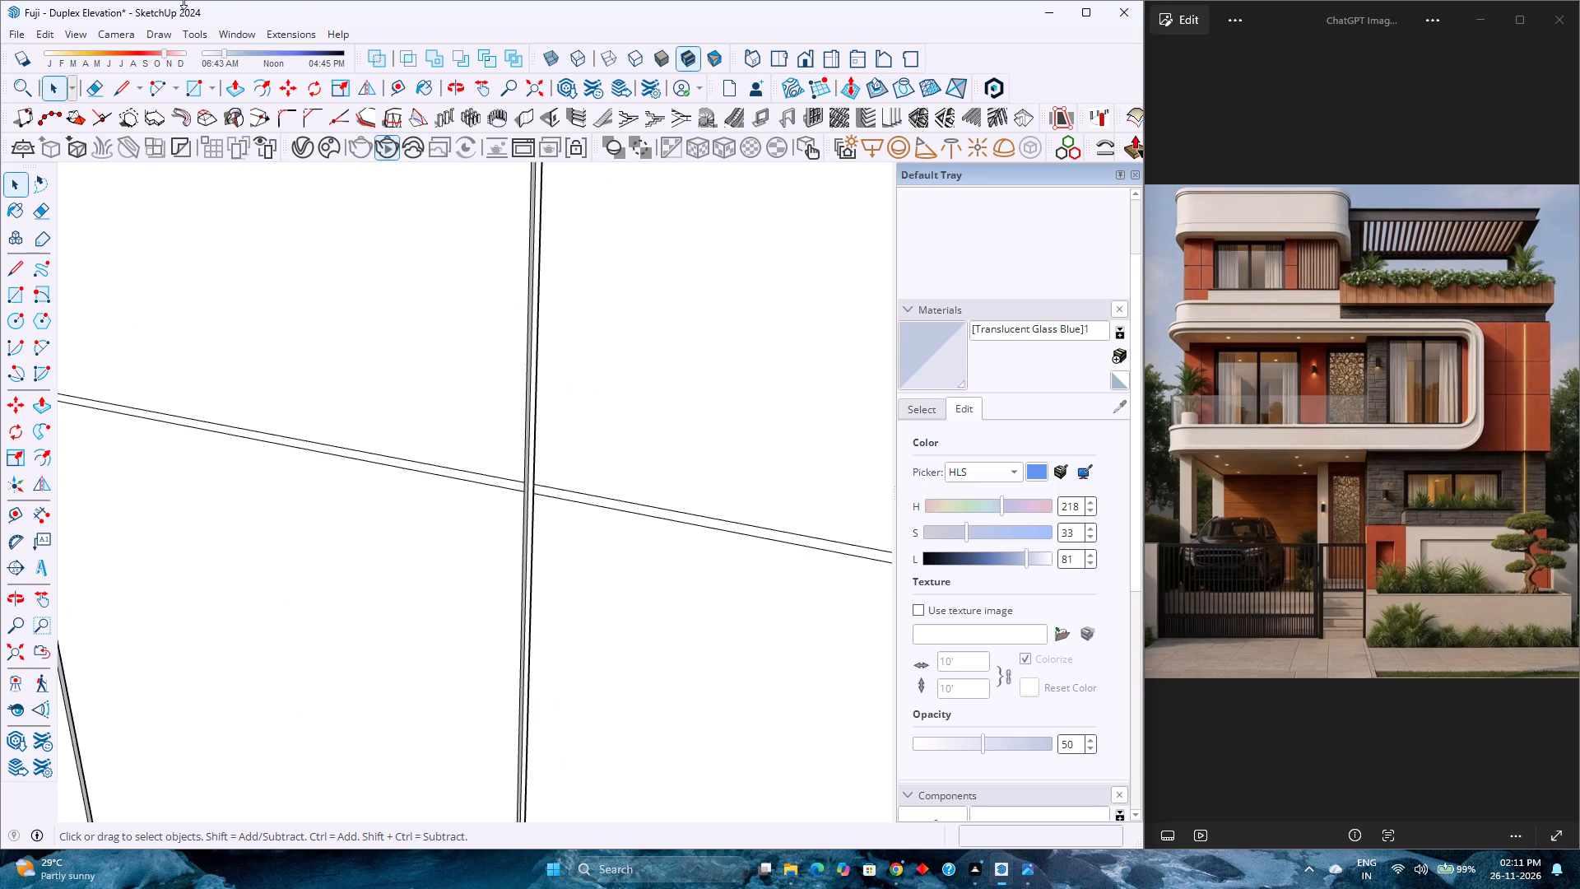
{"action": "left_click", "coordinate": [230, 92]}
{"action": "scroll", "coordinate": [508, 492], "scroll_direction": "up", "scroll_amount": 2}
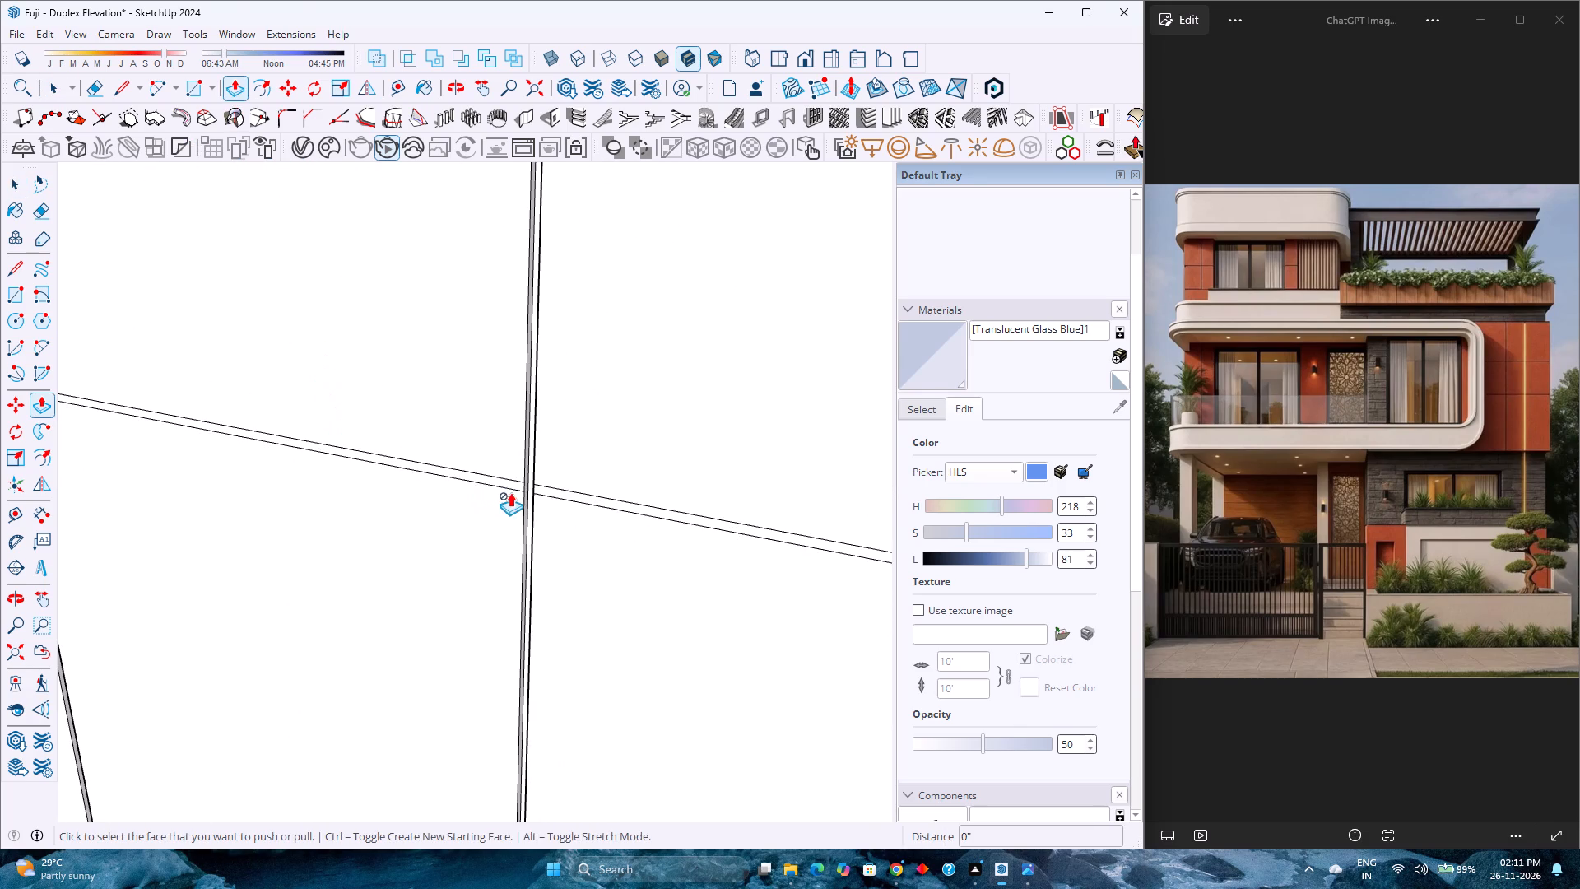
{"action": "scroll", "coordinate": [510, 492], "scroll_direction": "up", "scroll_amount": 7}
{"action": "key", "text": "space"}
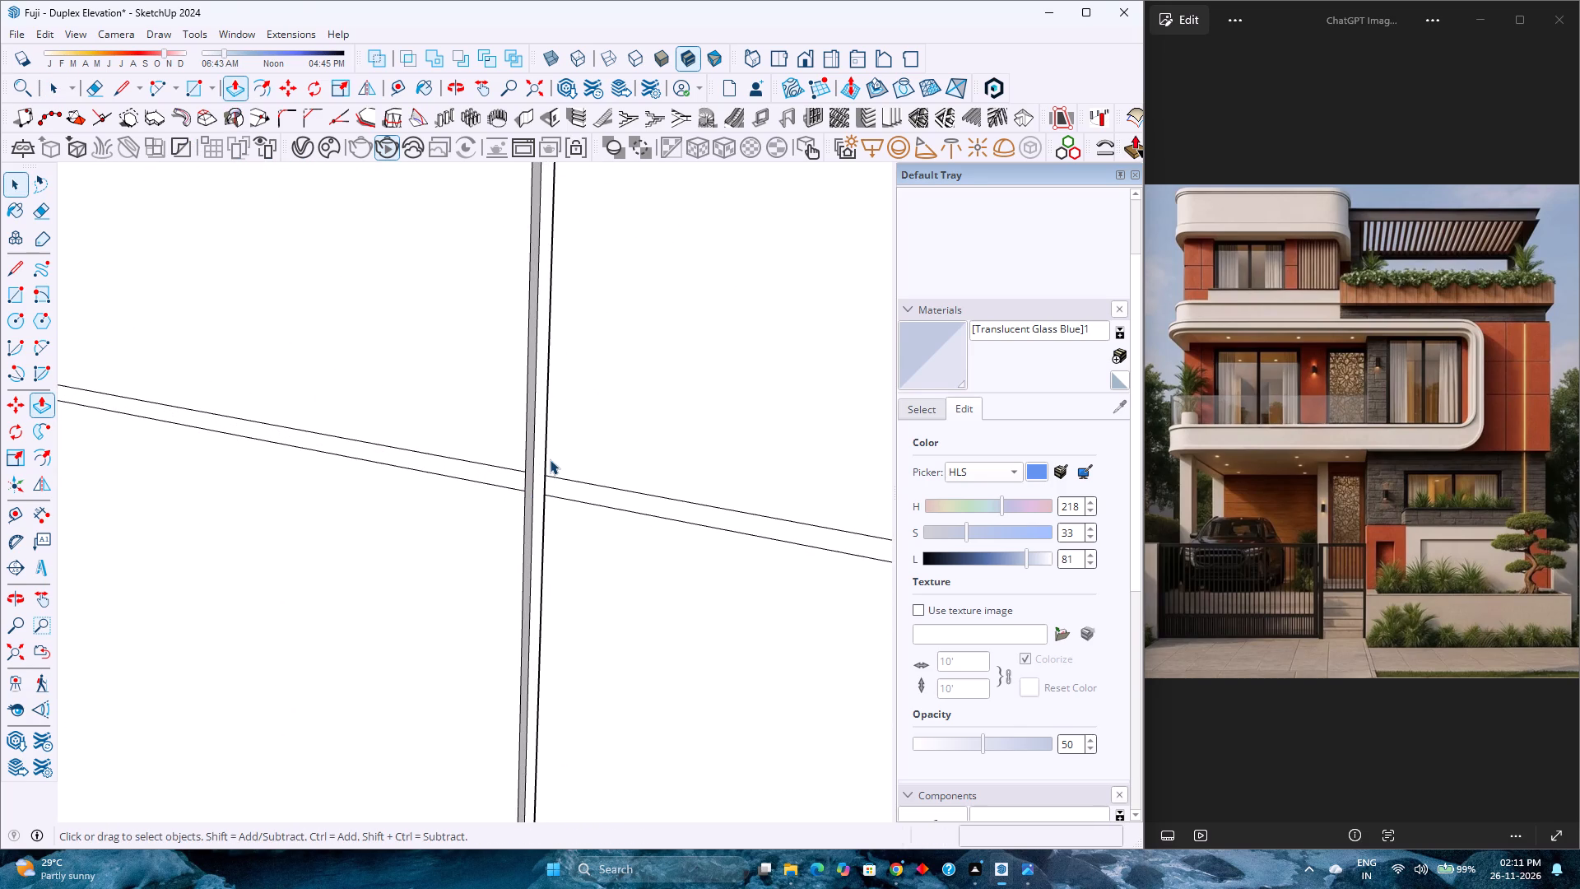
{"action": "left_click", "coordinate": [571, 459]}
{"action": "double_click", "coordinate": [571, 461]}
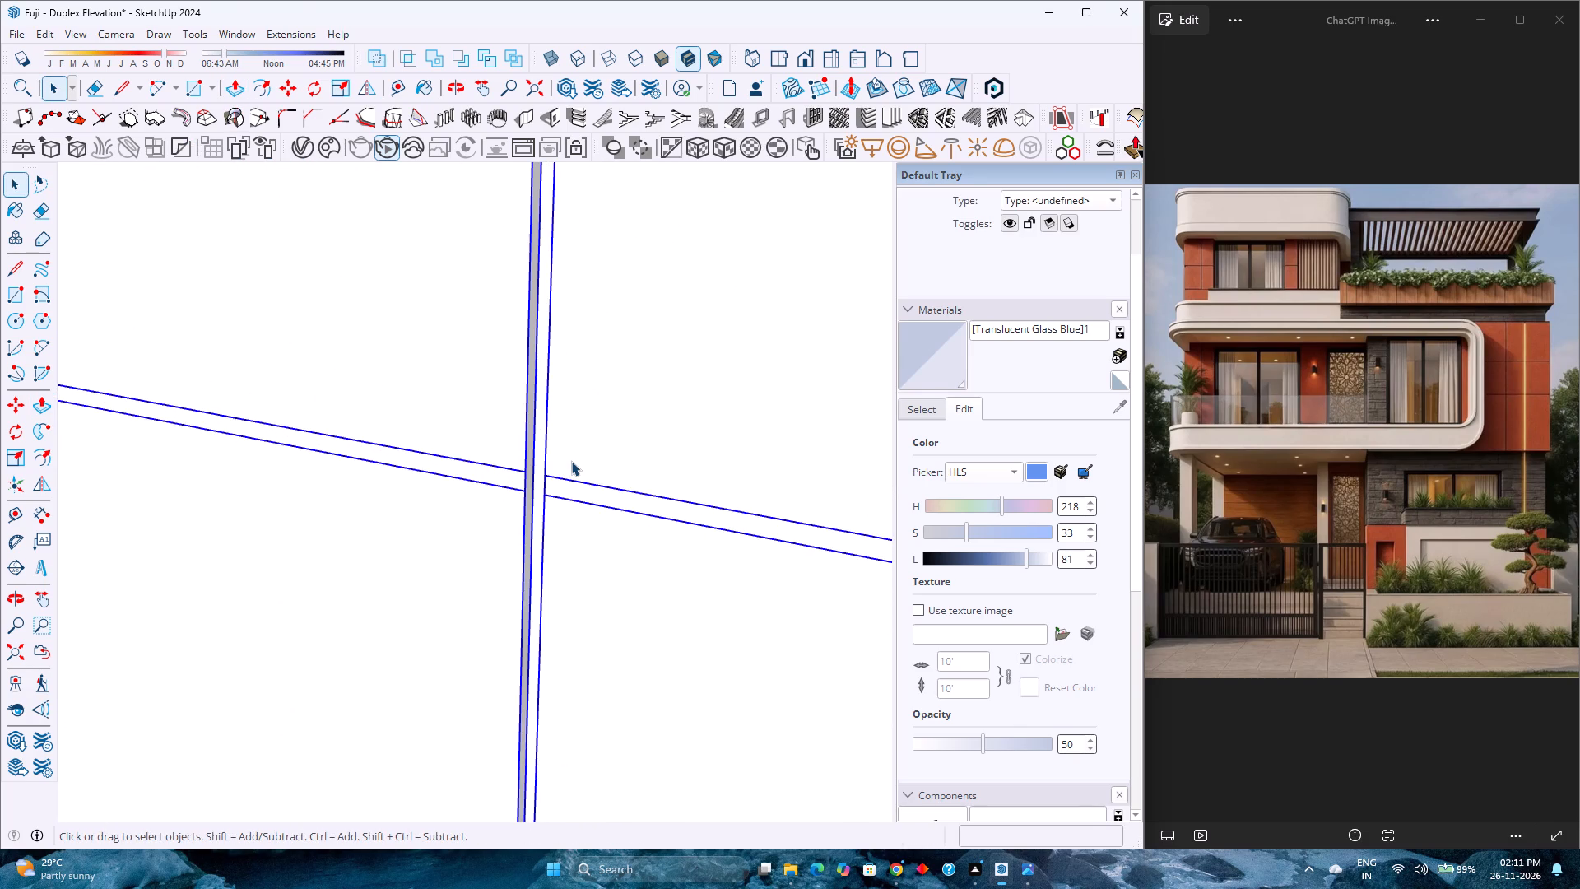
Push the three segments of the panel's lower horizontal joint strip 1/4" into the wall to form a groove.
{"action": "left_click", "coordinate": [575, 495]}
{"action": "right_click", "coordinate": [225, 80]}
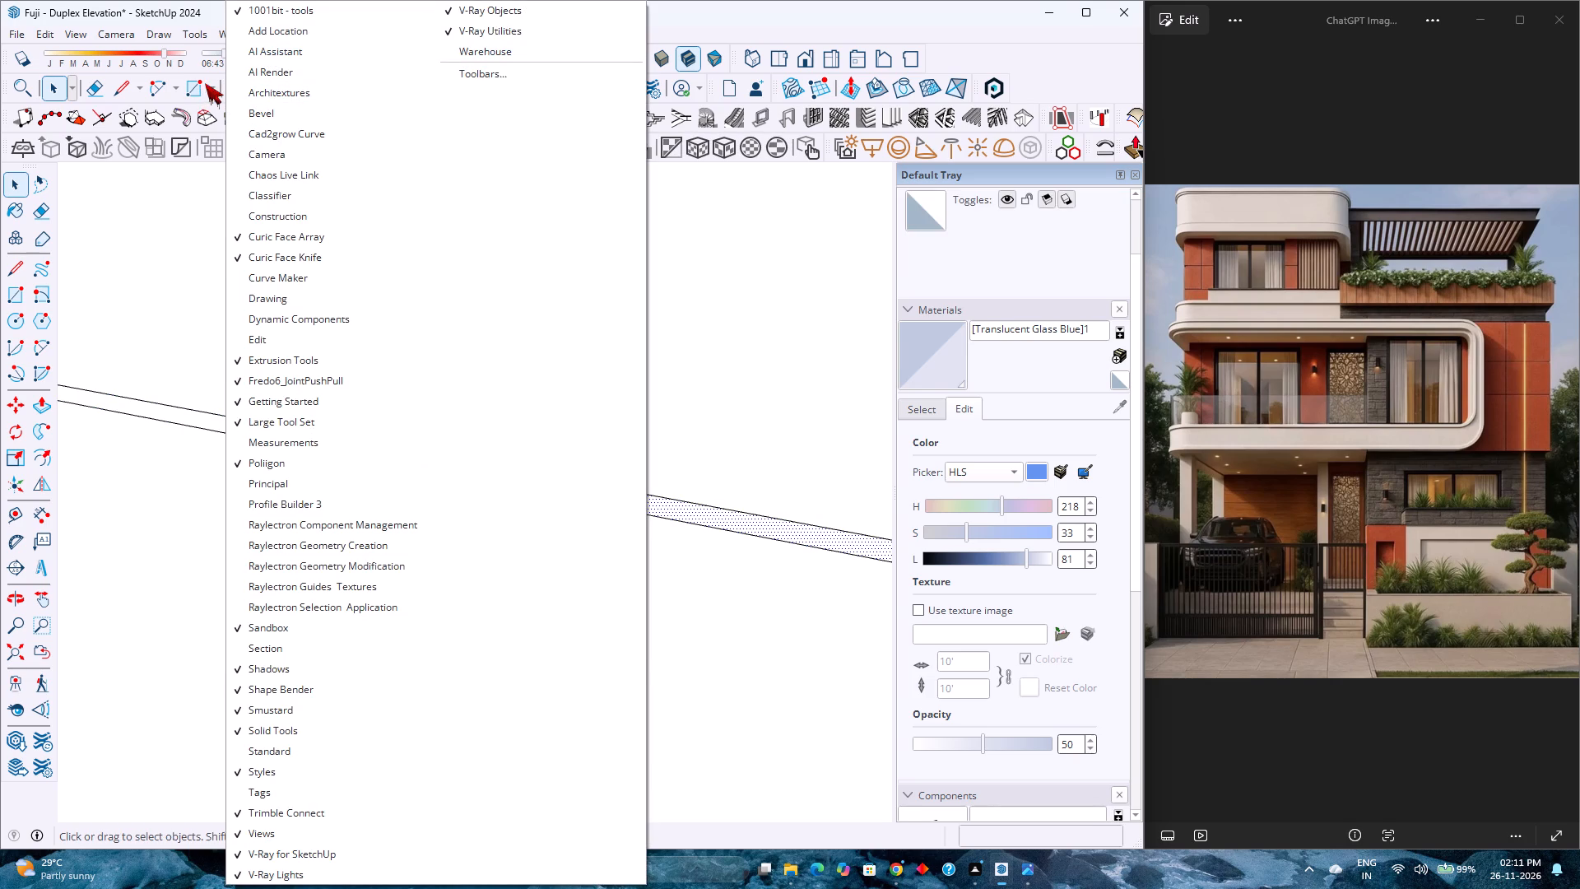
{"action": "left_click", "coordinate": [207, 82]}
{"action": "left_click", "coordinate": [239, 86]}
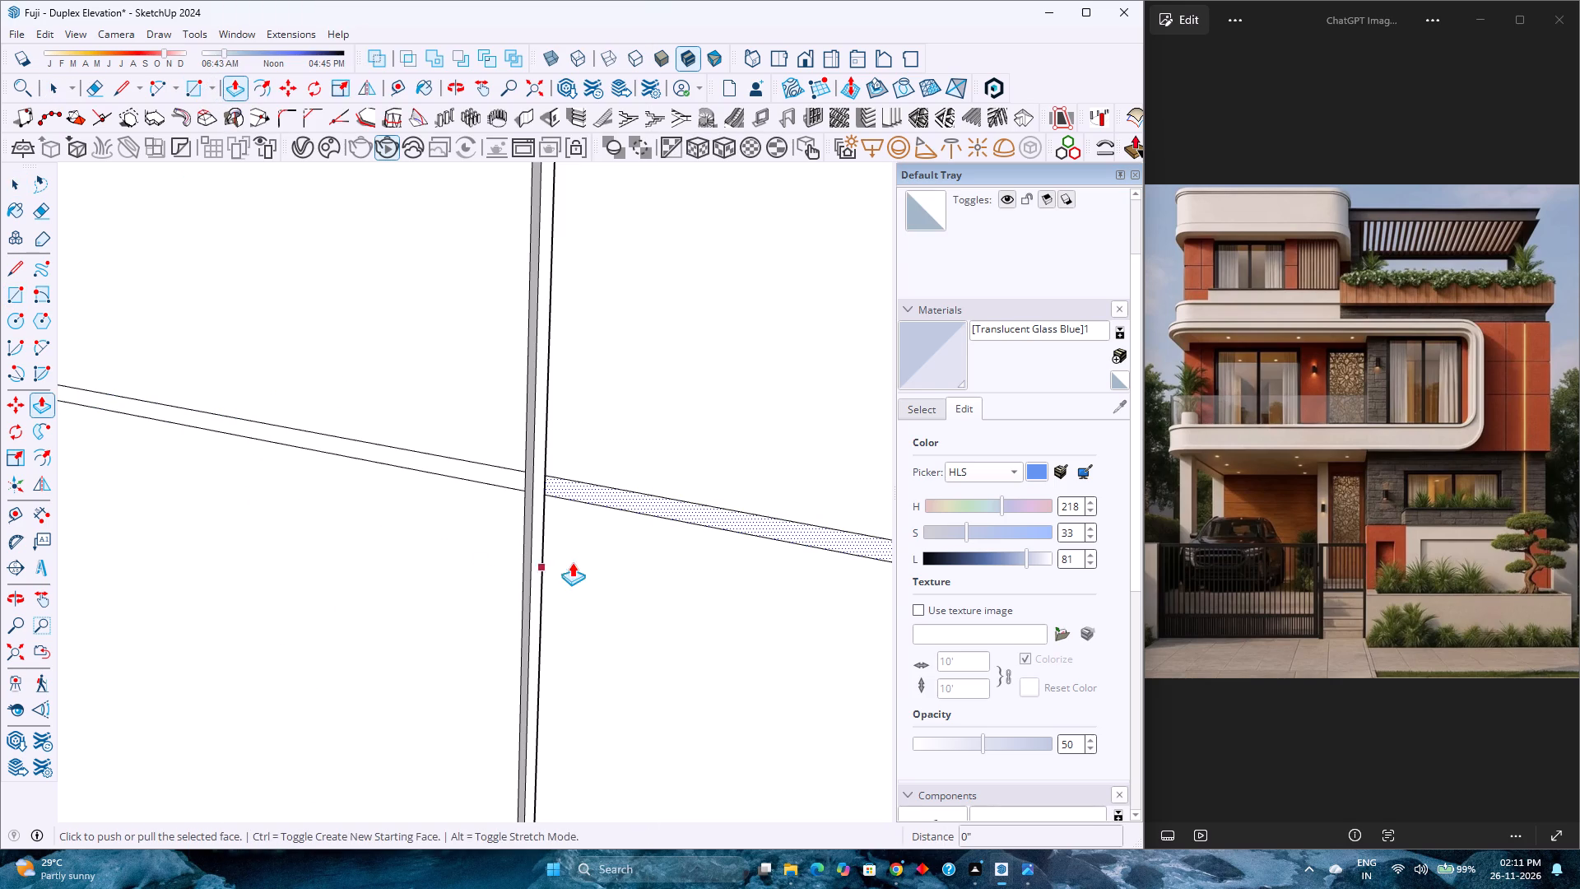
{"action": "left_click", "coordinate": [579, 500]}
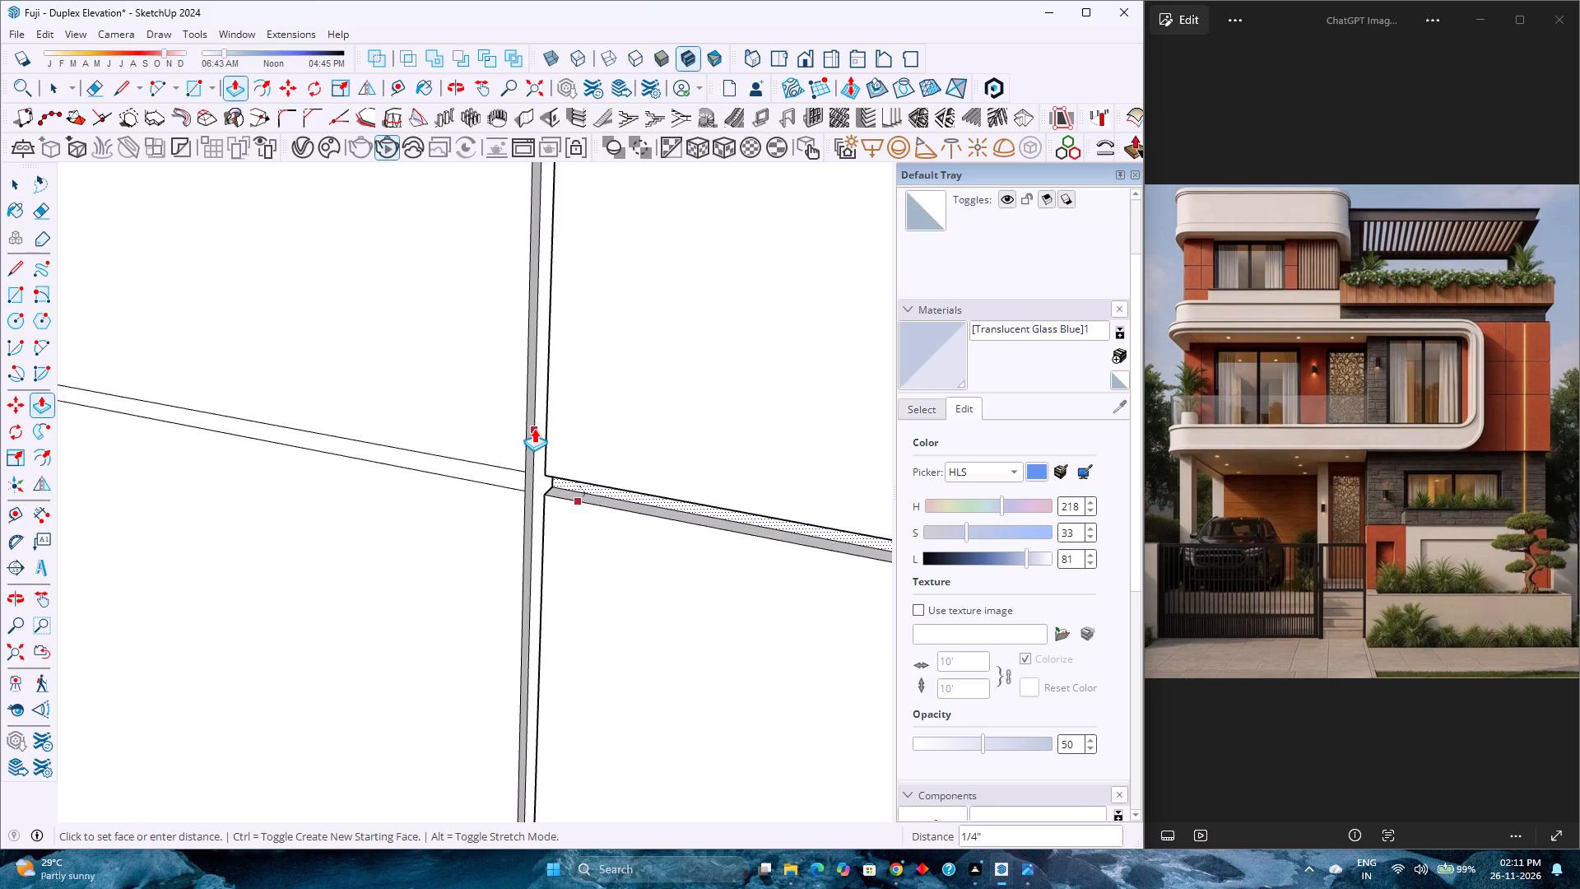
{"action": "left_click", "coordinate": [539, 421]}
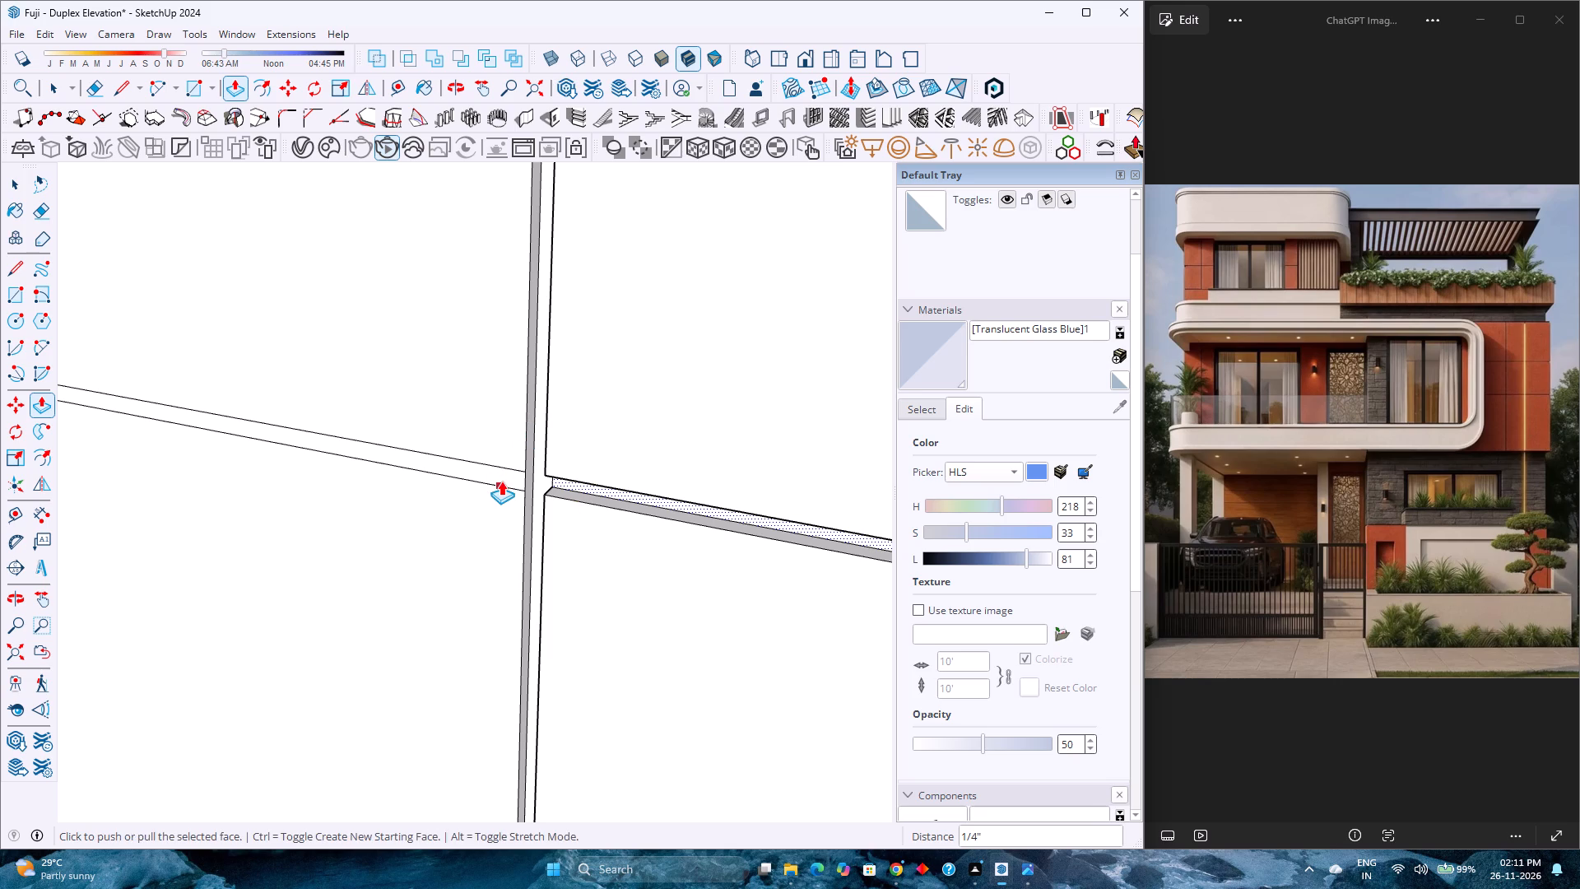
{"action": "key", "text": "Escape"}
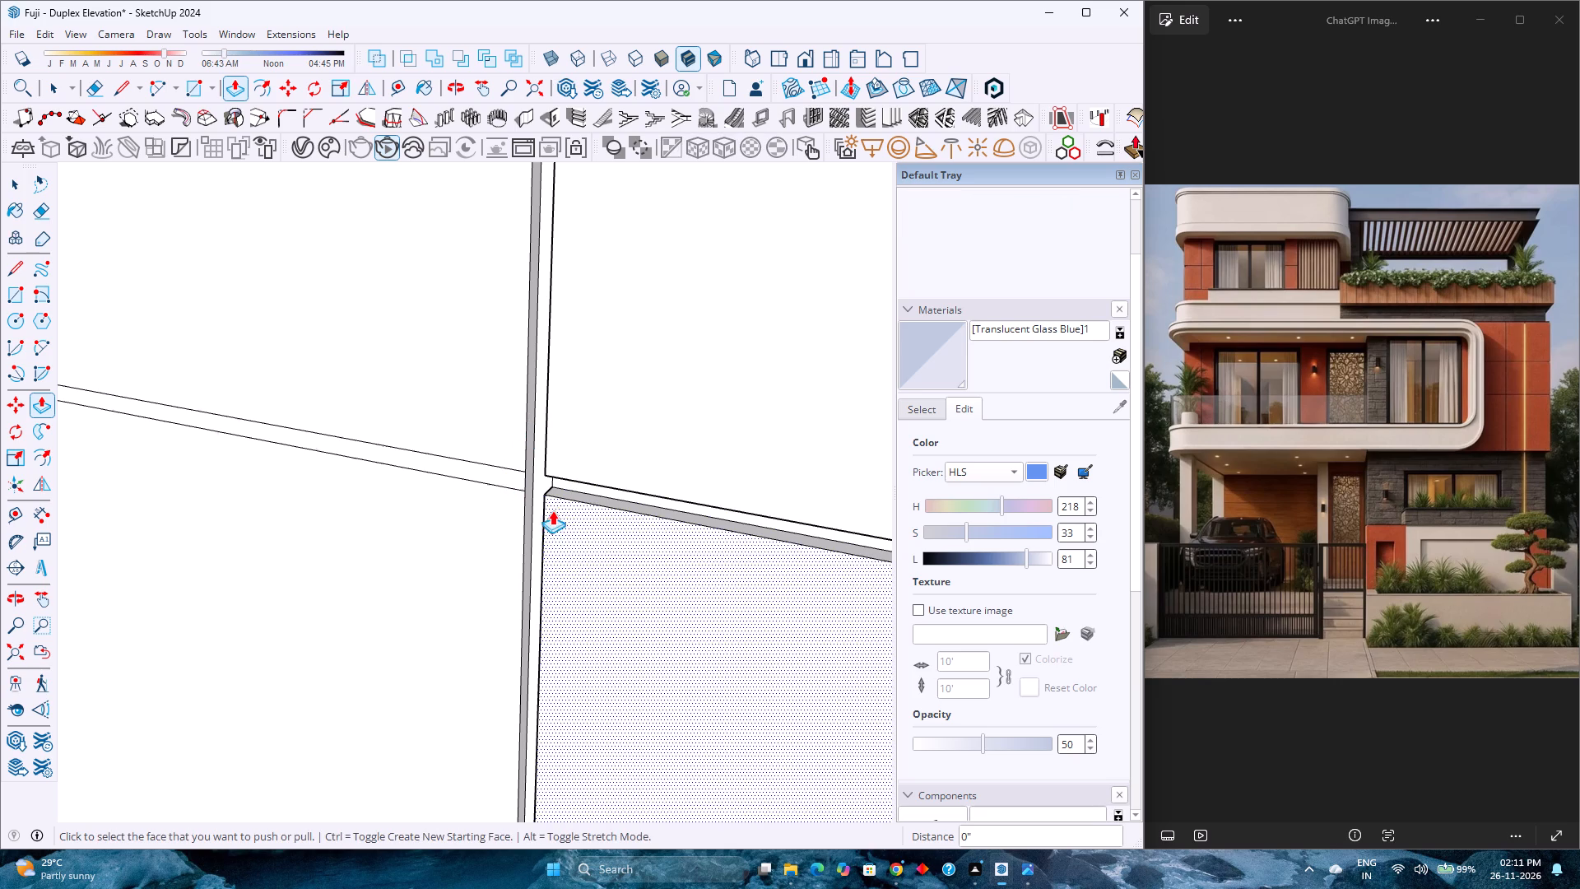
{"action": "double_click", "coordinate": [509, 472]}
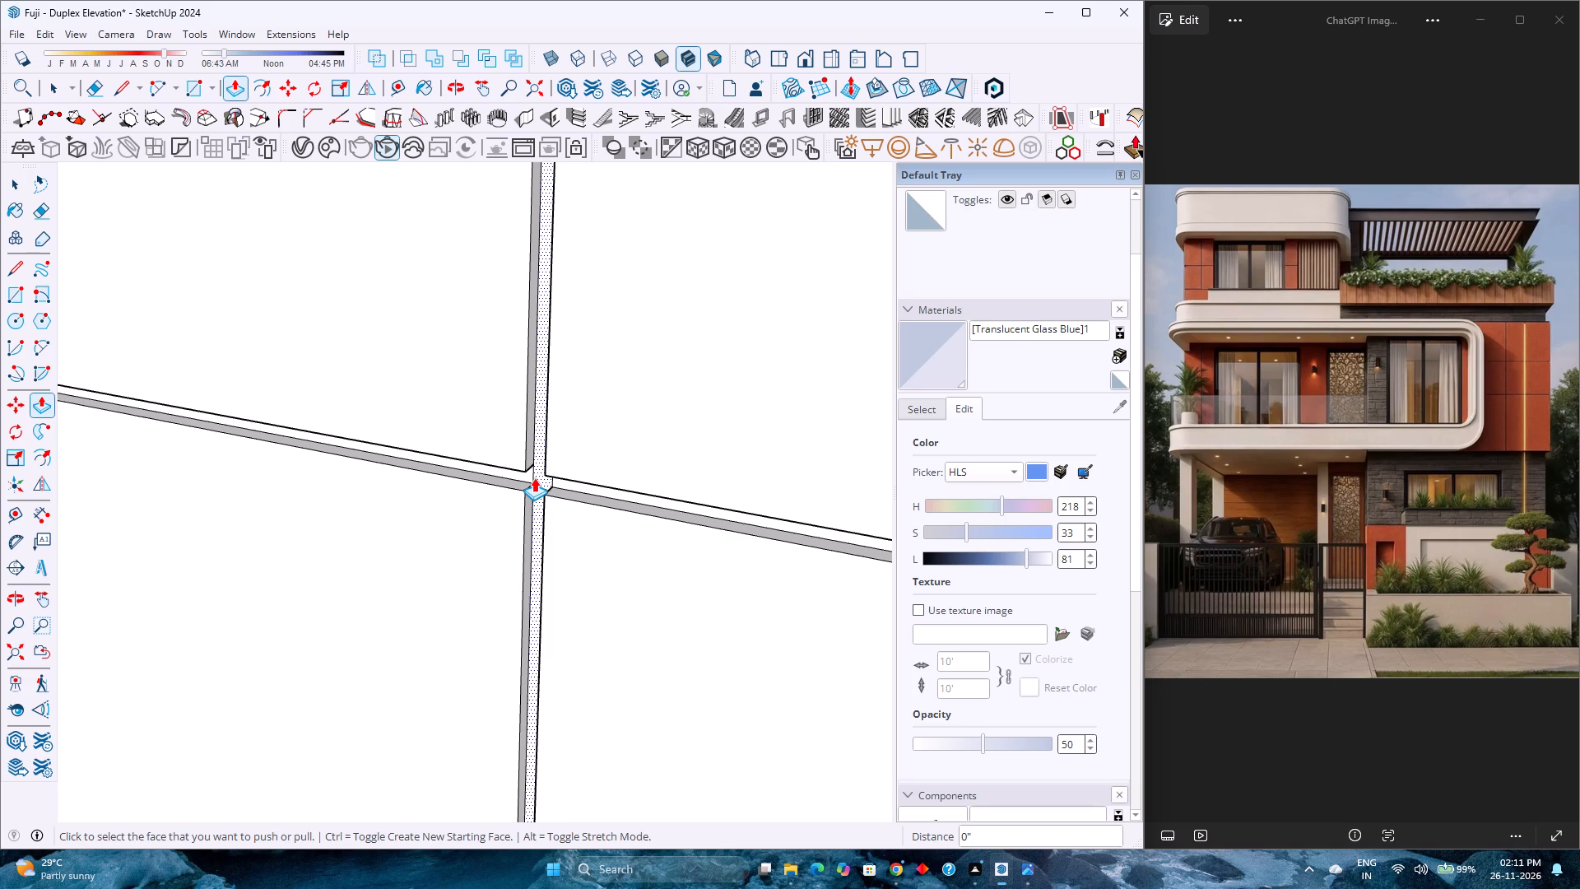
{"action": "scroll", "coordinate": [539, 485], "scroll_direction": "down", "scroll_amount": 8}
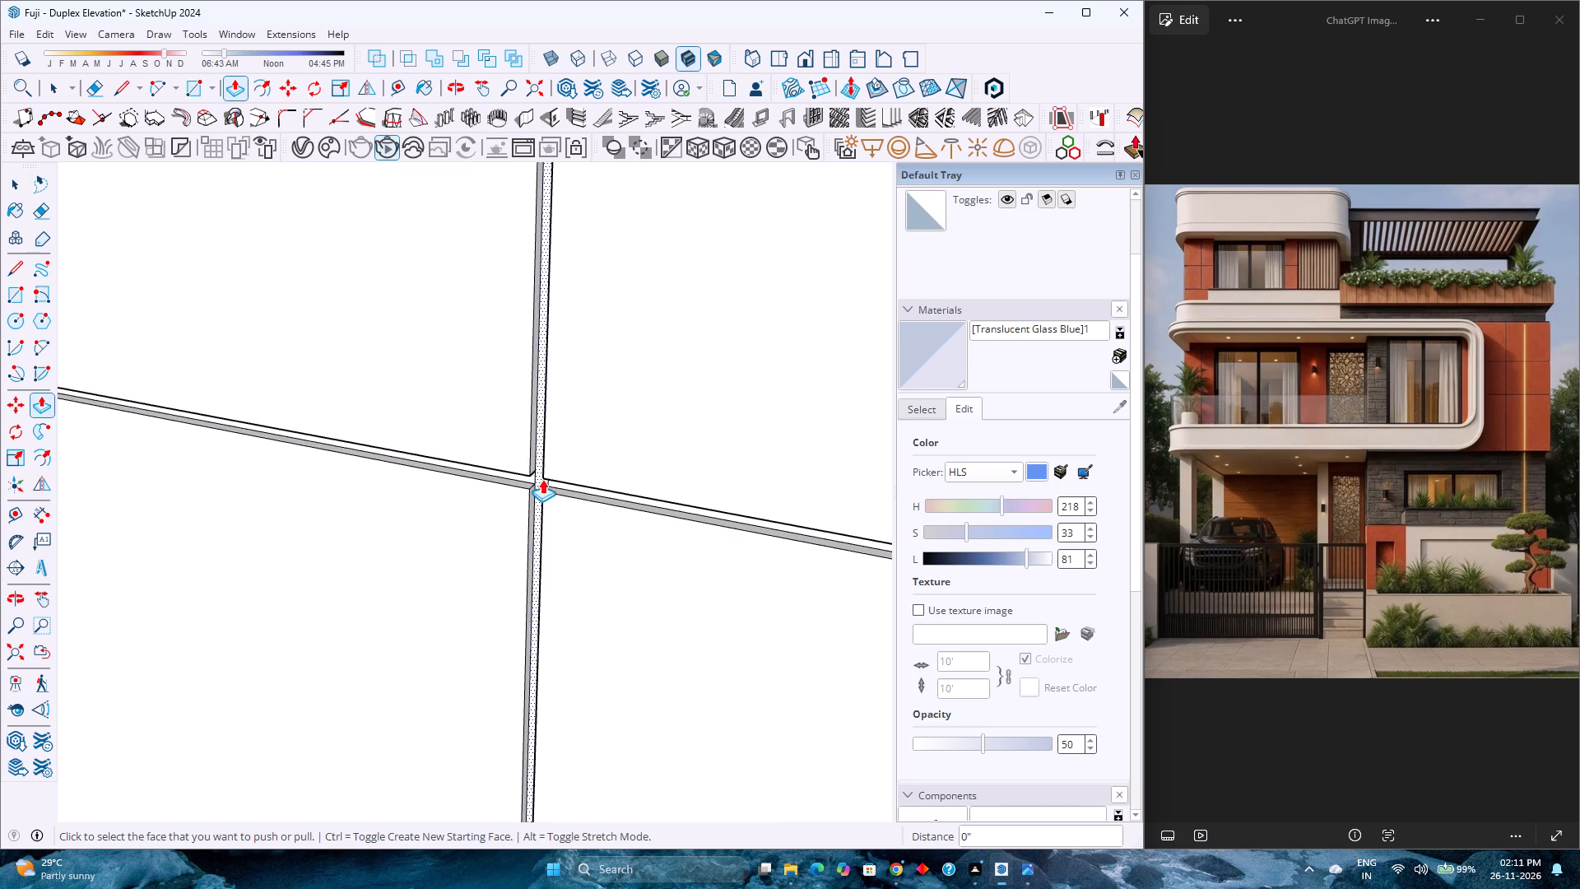
{"action": "scroll", "coordinate": [542, 479], "scroll_direction": "down", "scroll_amount": 10}
{"action": "scroll", "coordinate": [142, 392], "scroll_direction": "up", "scroll_amount": 11}
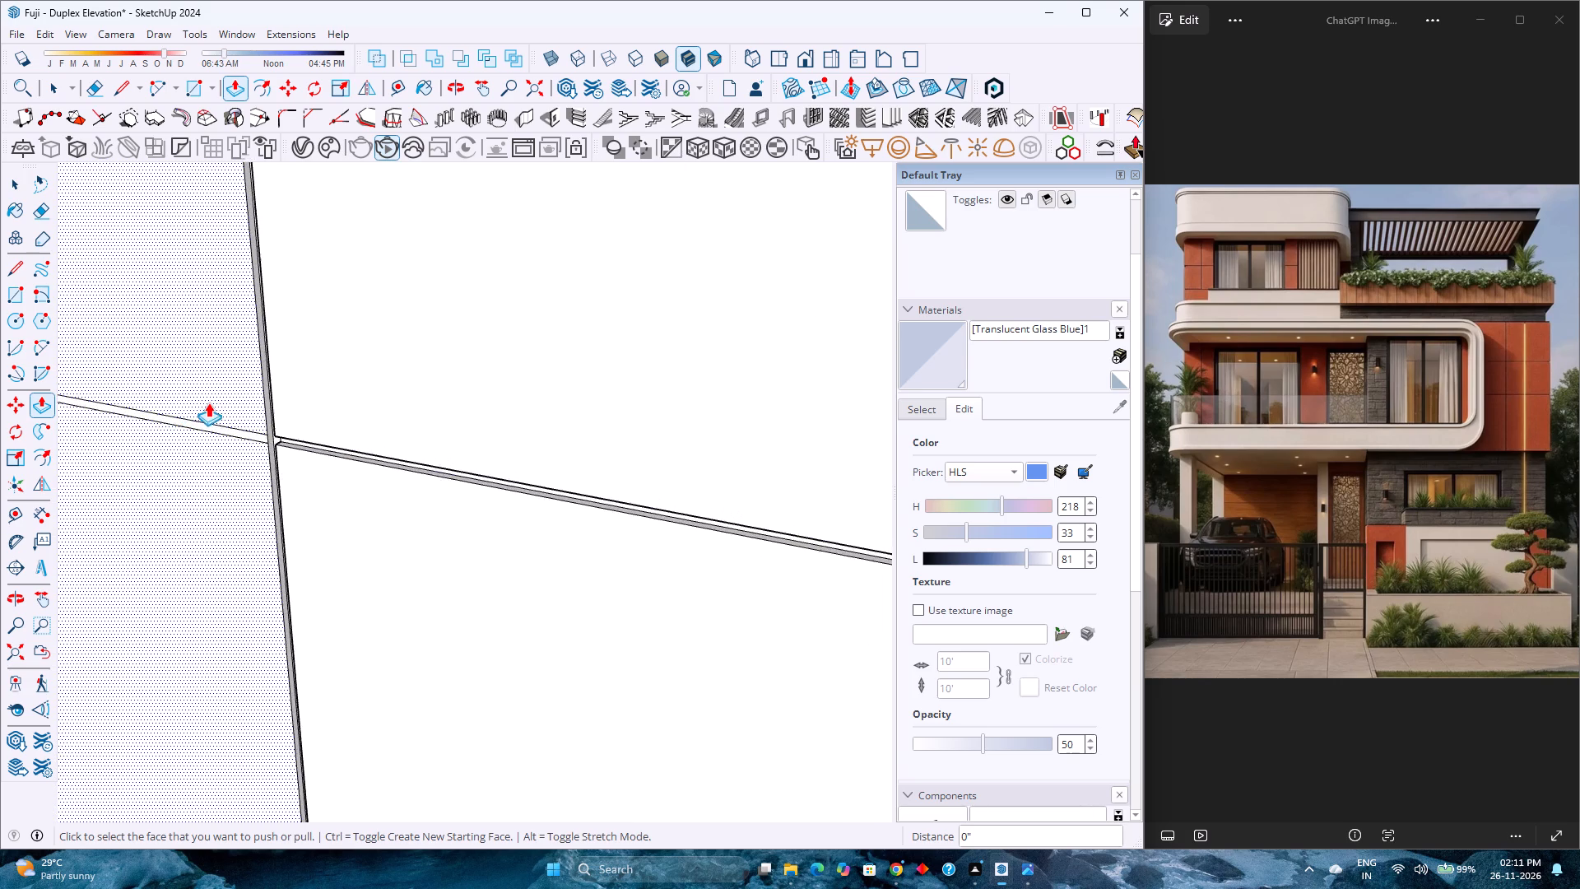
{"action": "scroll", "coordinate": [208, 403], "scroll_direction": "up", "scroll_amount": 7}
{"action": "double_click", "coordinate": [311, 479]}
Erase the leftover edges where the lower horizontal groove crosses the two vertical grooves.
{"action": "scroll", "coordinate": [311, 479], "scroll_direction": "up", "scroll_amount": 2}
{"action": "middle_click_drag", "start_coordinate": [311, 479], "coordinate": [490, 414]}
{"action": "key", "text": "e"}
{"action": "scroll", "coordinate": [387, 500], "scroll_direction": "up", "scroll_amount": 6}
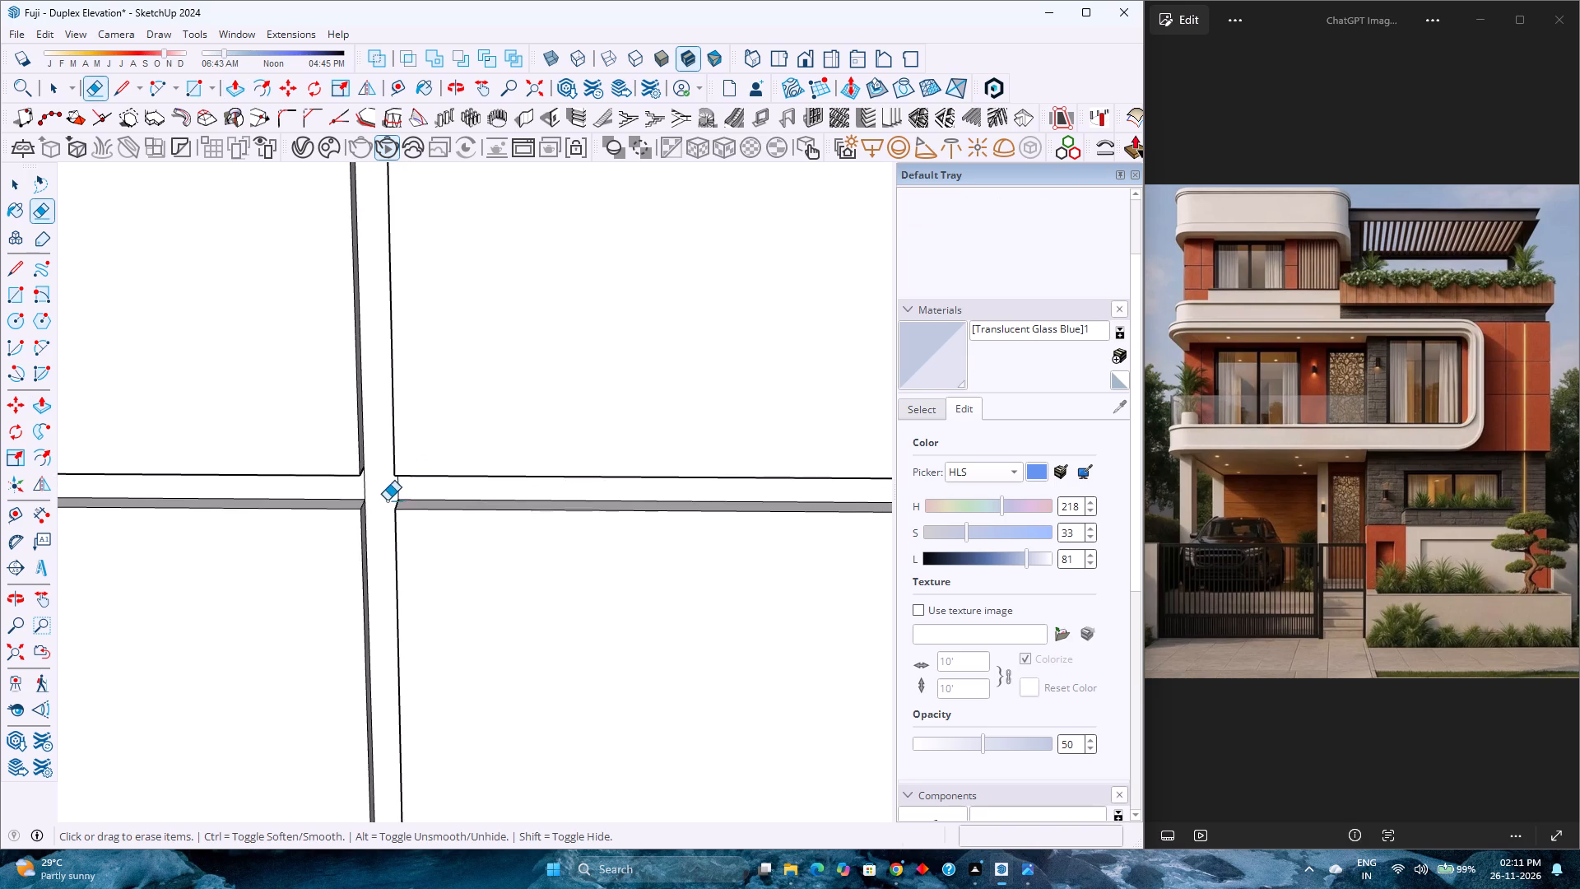
{"action": "scroll", "coordinate": [387, 500], "scroll_direction": "up", "scroll_amount": 2}
{"action": "left_click_drag", "start_coordinate": [411, 485], "coordinate": [352, 482]}
{"action": "scroll", "coordinate": [337, 491], "scroll_direction": "down", "scroll_amount": 20}
{"action": "scroll", "coordinate": [341, 489], "scroll_direction": "up", "scroll_amount": 1}
{"action": "scroll", "coordinate": [341, 489], "scroll_direction": "down", "scroll_amount": 2}
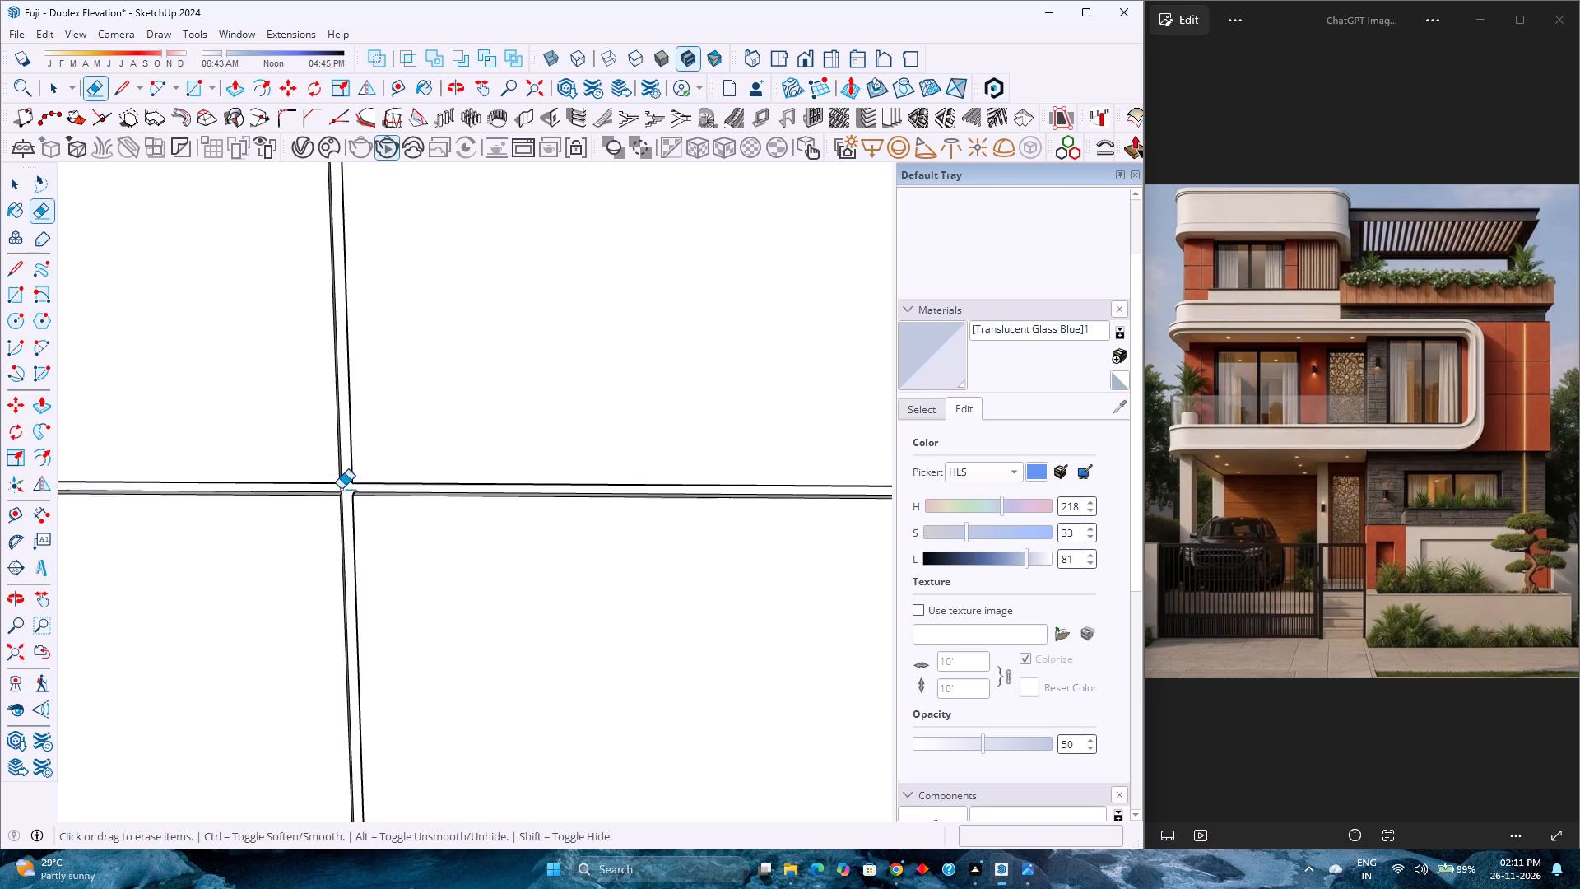
{"action": "scroll", "coordinate": [341, 489], "scroll_direction": "down", "scroll_amount": 9}
{"action": "scroll", "coordinate": [343, 487], "scroll_direction": "up", "scroll_amount": 1}
{"action": "scroll", "coordinate": [343, 487], "scroll_direction": "down", "scroll_amount": 4}
{"action": "scroll", "coordinate": [730, 502], "scroll_direction": "up", "scroll_amount": 7}
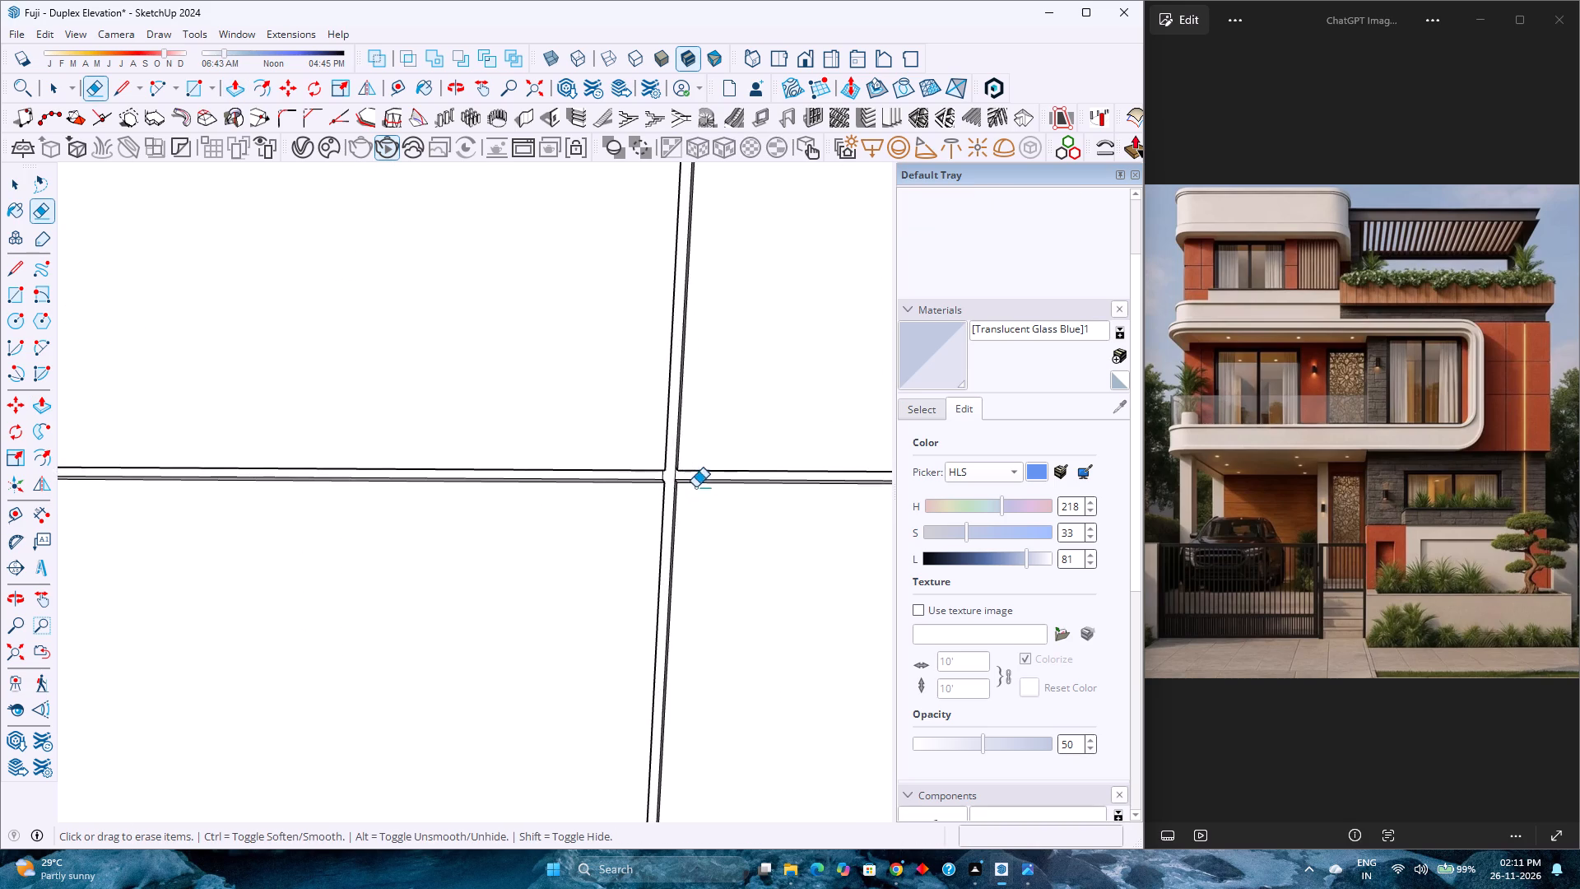
{"action": "scroll", "coordinate": [695, 487], "scroll_direction": "up", "scroll_amount": 14}
{"action": "left_click_drag", "start_coordinate": [681, 490], "coordinate": [683, 489]}
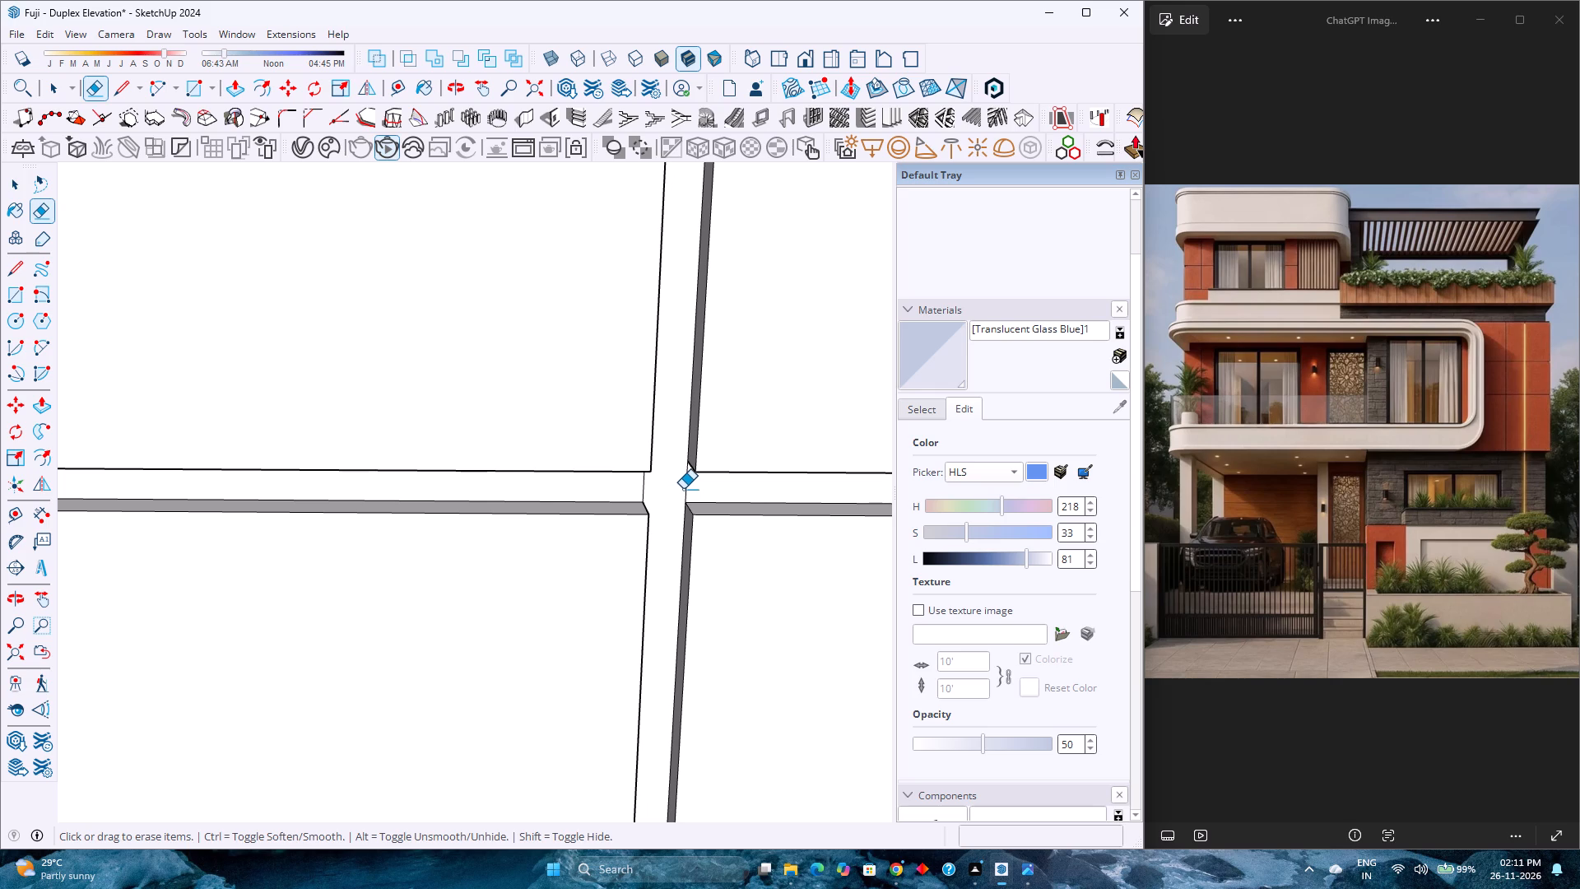
{"action": "left_click_drag", "start_coordinate": [683, 489], "coordinate": [641, 486]}
Push the upper horizontal joint strip's segments on both sides of the left vertical groove 1/4" into the wall.
{"action": "scroll", "coordinate": [537, 515], "scroll_direction": "down", "scroll_amount": 4}
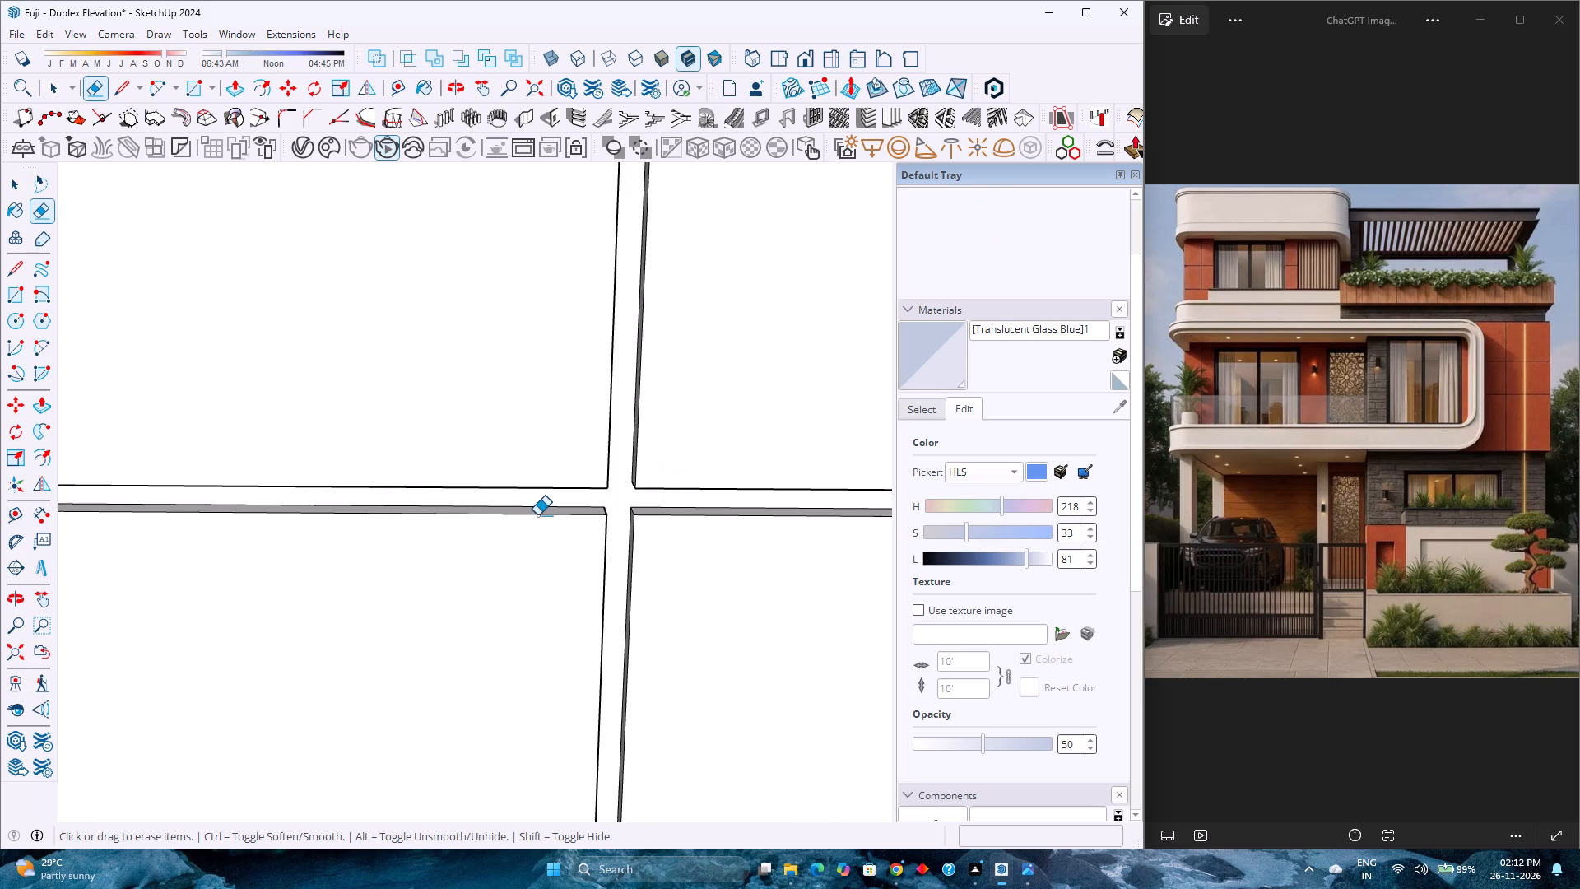
{"action": "scroll", "coordinate": [537, 515], "scroll_direction": "down", "scroll_amount": 11}
{"action": "scroll", "coordinate": [551, 509], "scroll_direction": "down", "scroll_amount": 12}
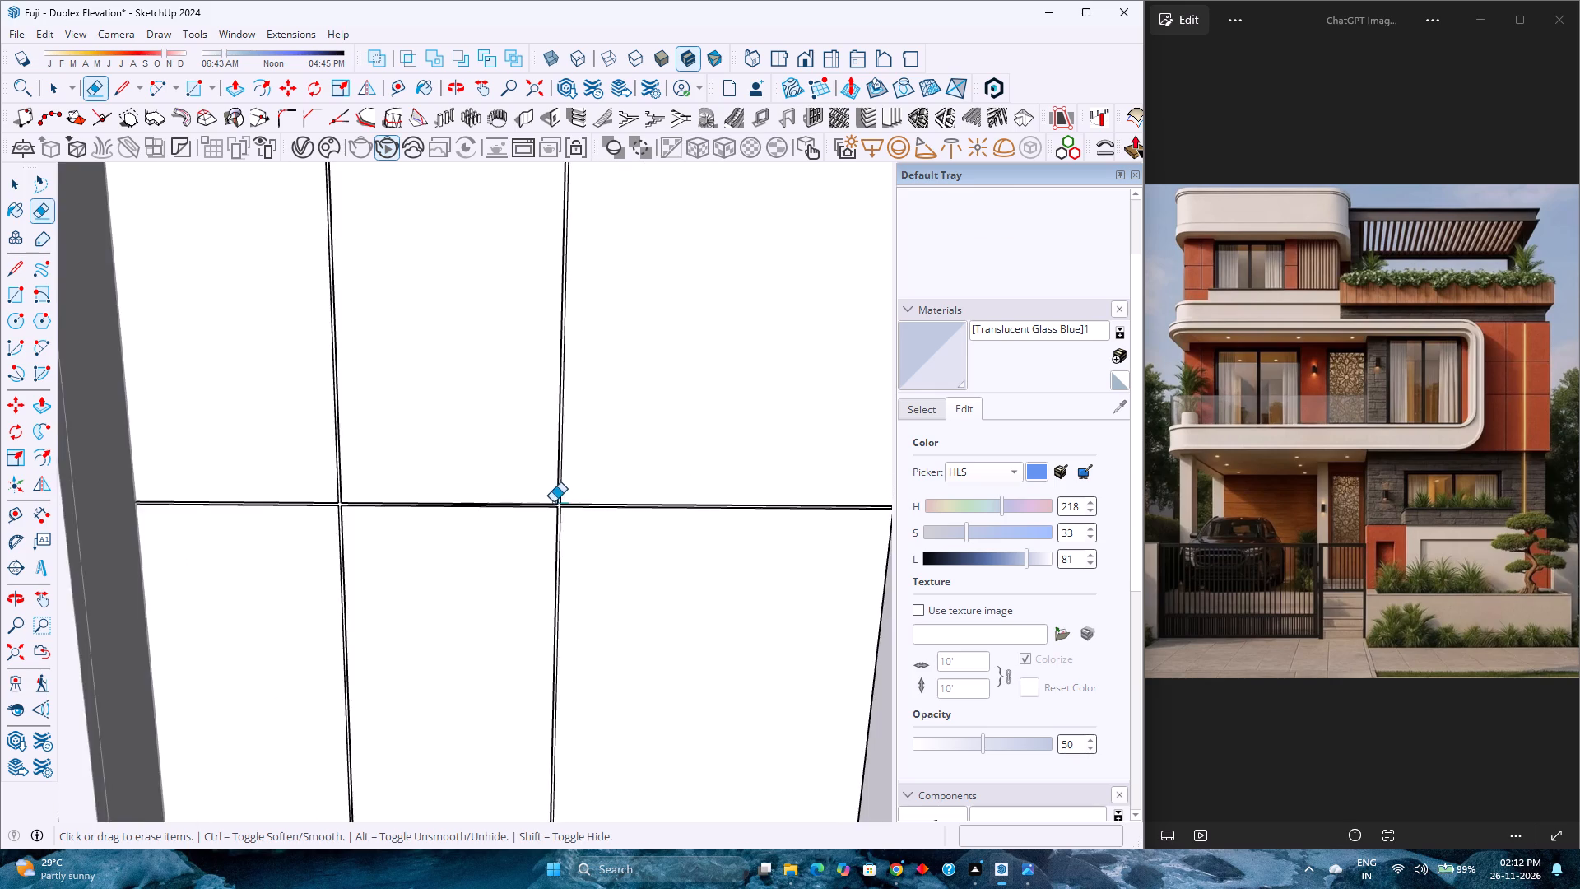
{"action": "scroll", "coordinate": [553, 502], "scroll_direction": "down", "scroll_amount": 5}
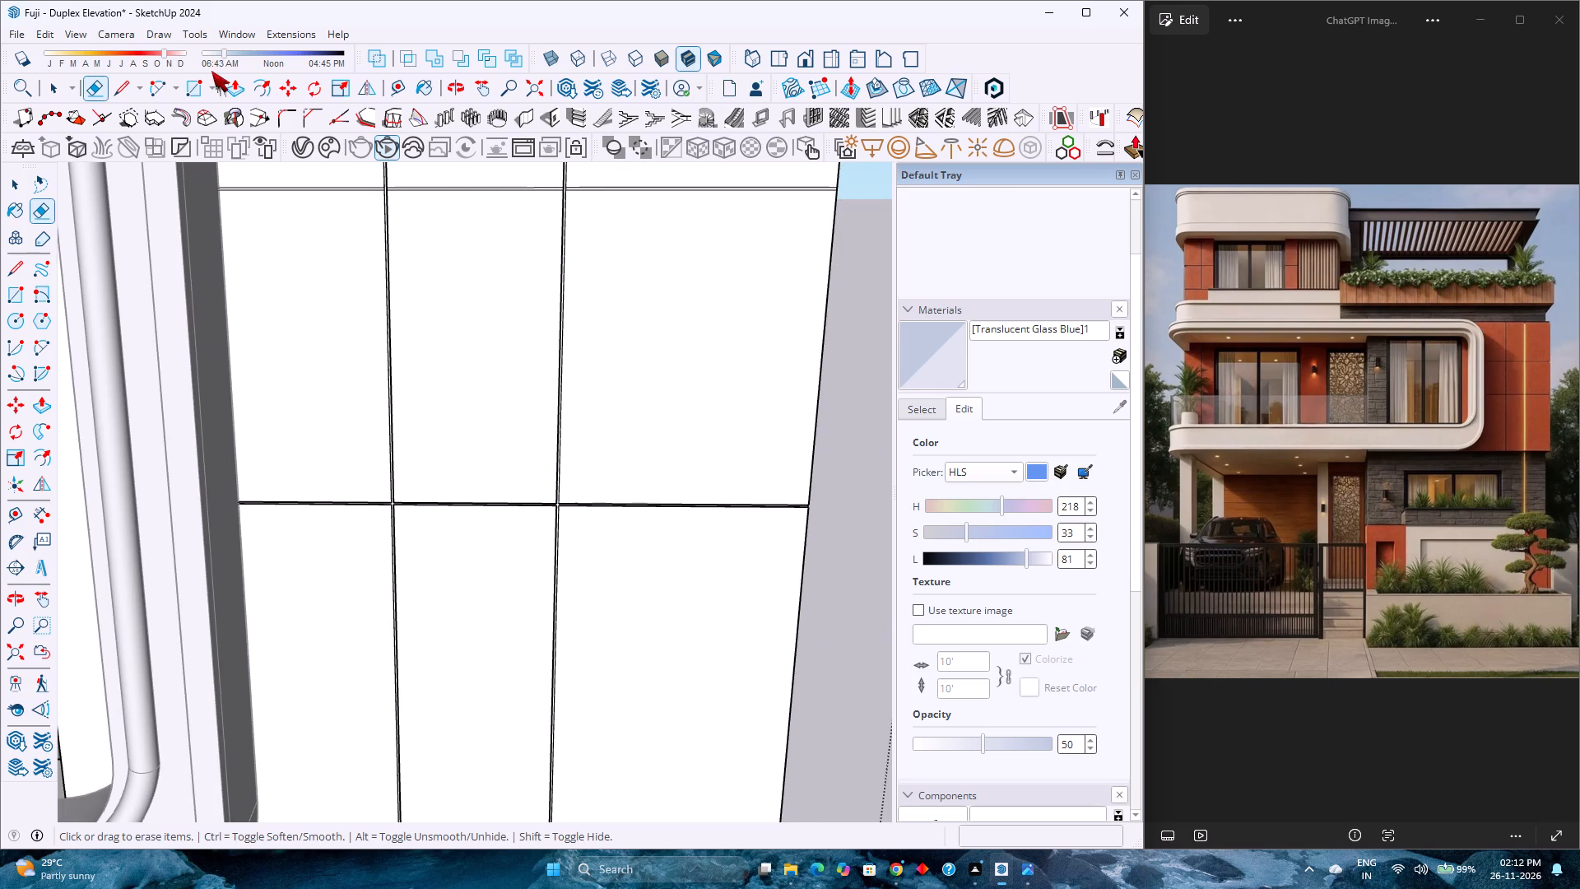
{"action": "left_click", "coordinate": [227, 82]}
{"action": "scroll", "coordinate": [370, 189], "scroll_direction": "up", "scroll_amount": 11}
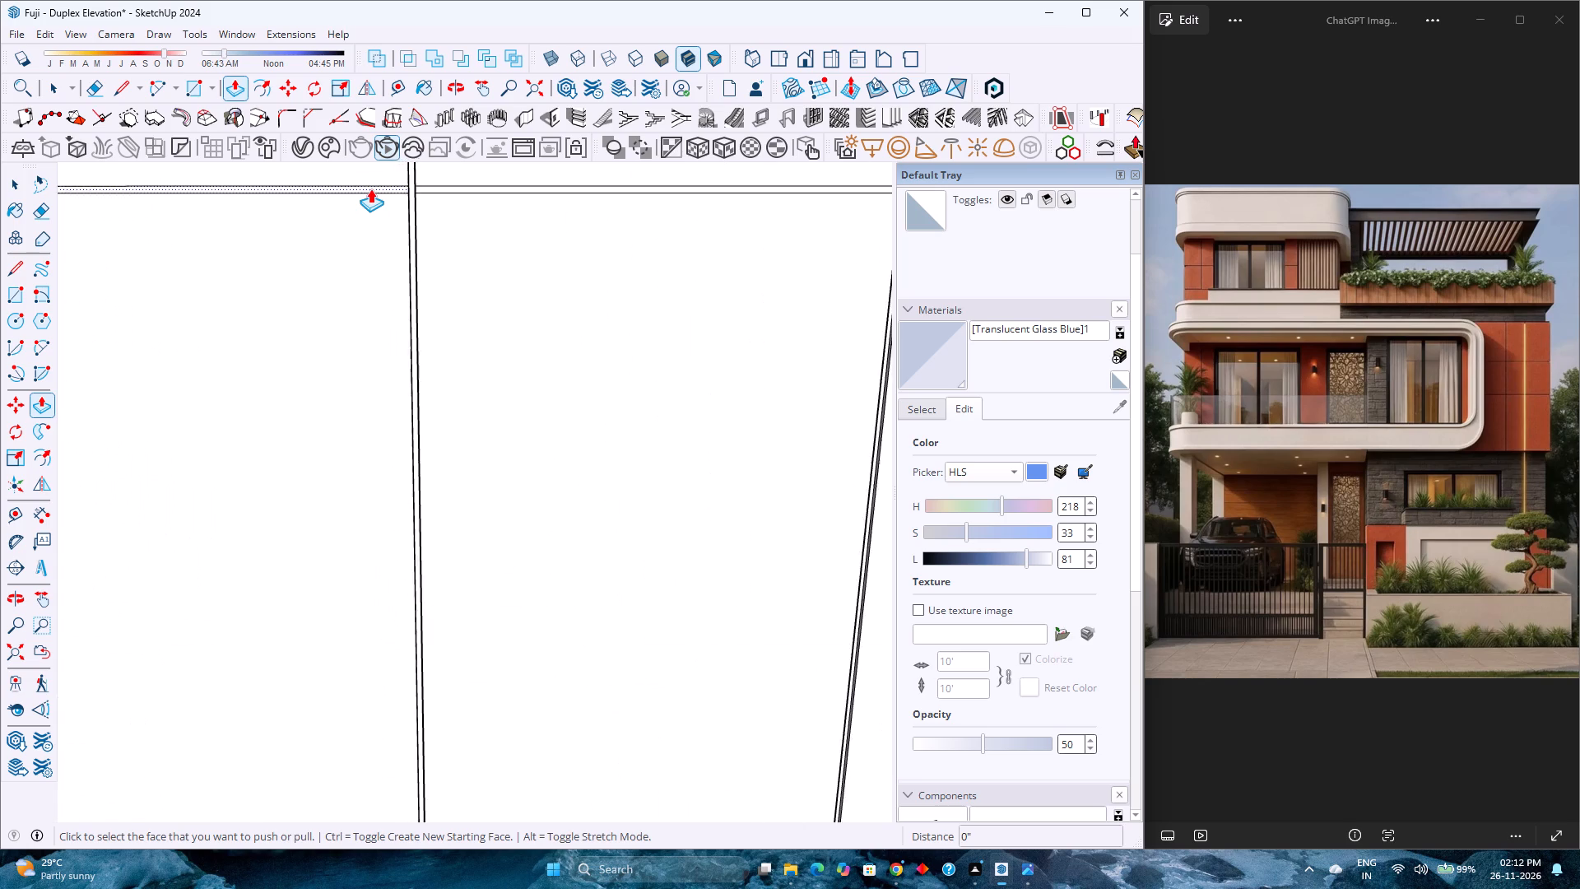
{"action": "scroll", "coordinate": [370, 189], "scroll_direction": "up", "scroll_amount": 13}
{"action": "double_click", "coordinate": [430, 189]}
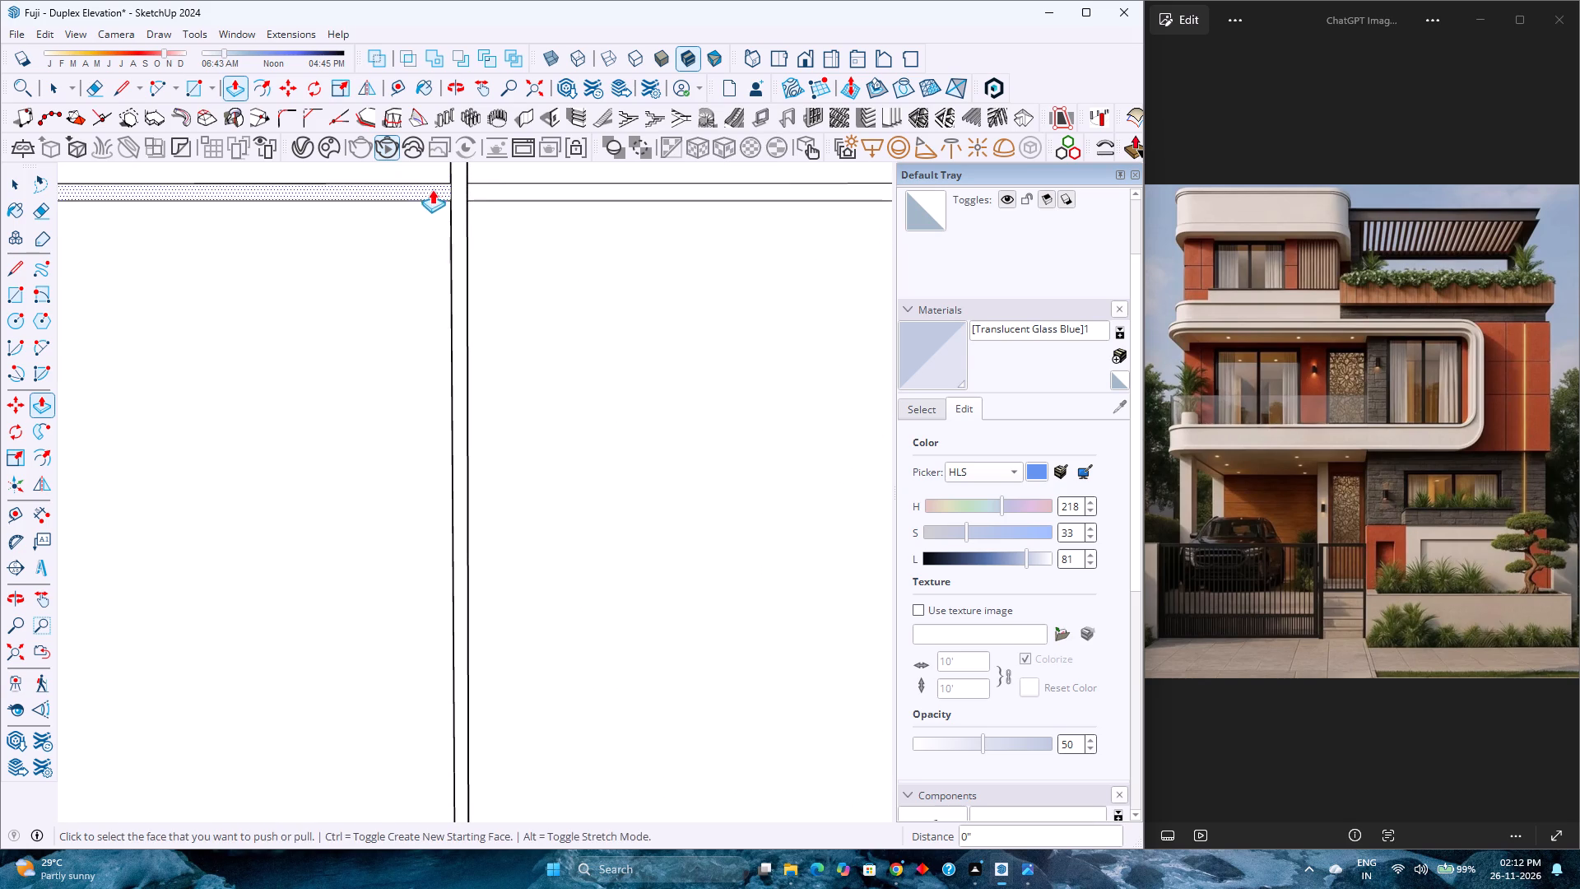
{"action": "double_click", "coordinate": [478, 193]}
Erase the leftover edges where the upper horizontal groove crosses the left vertical groove.
{"action": "scroll", "coordinate": [478, 193], "scroll_direction": "up", "scroll_amount": 2}
{"action": "middle_click_drag", "start_coordinate": [478, 193], "coordinate": [339, 207]}
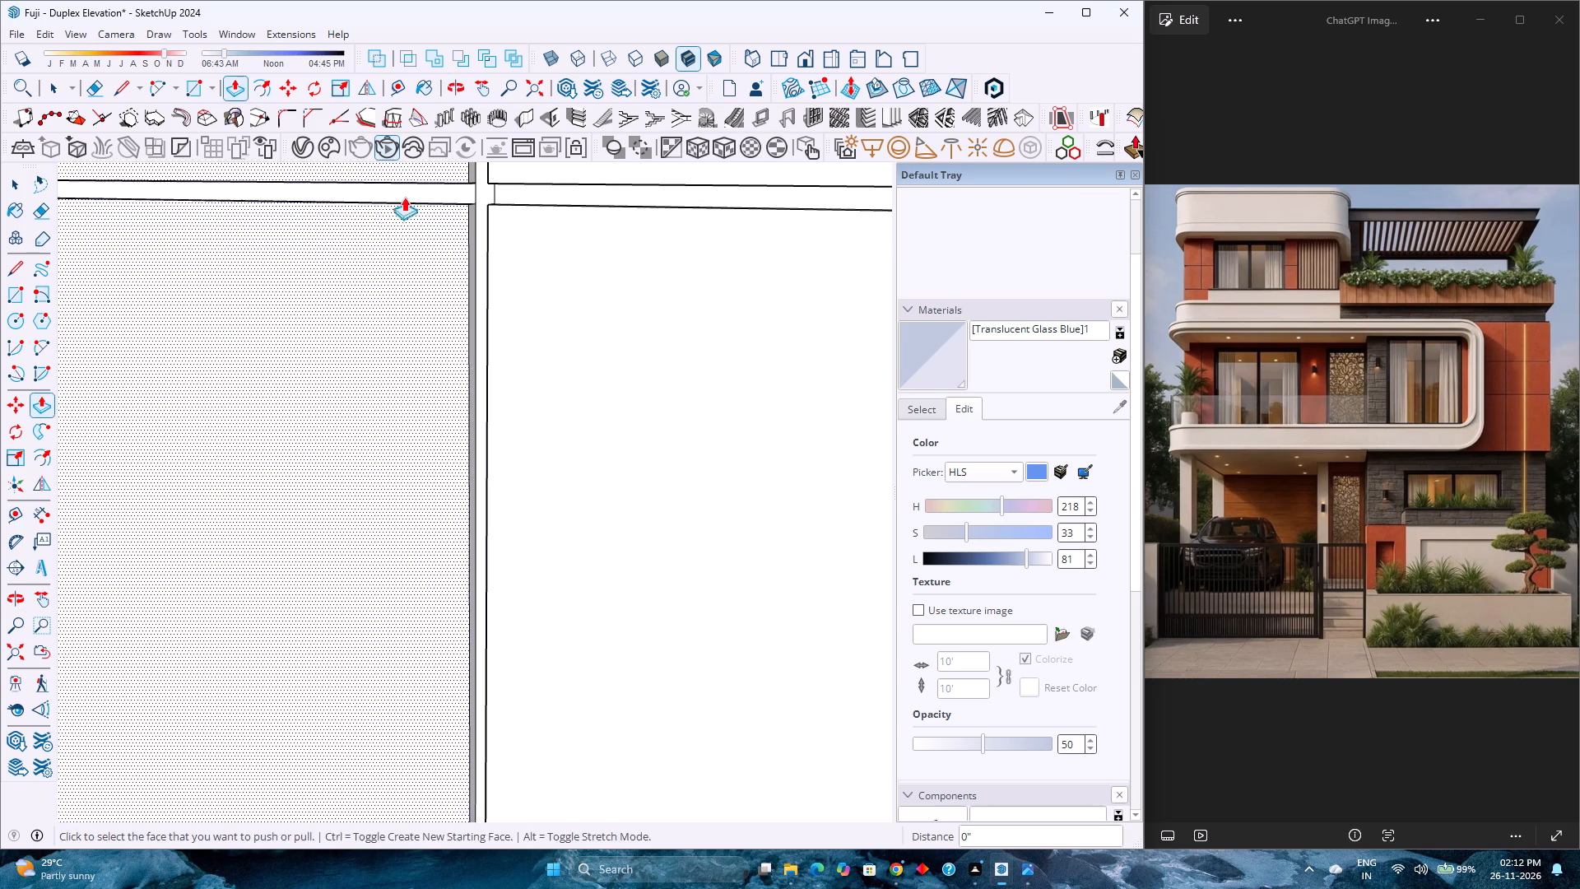
{"action": "left_click", "coordinate": [38, 206]}
{"action": "scroll", "coordinate": [504, 198], "scroll_direction": "up", "scroll_amount": 9}
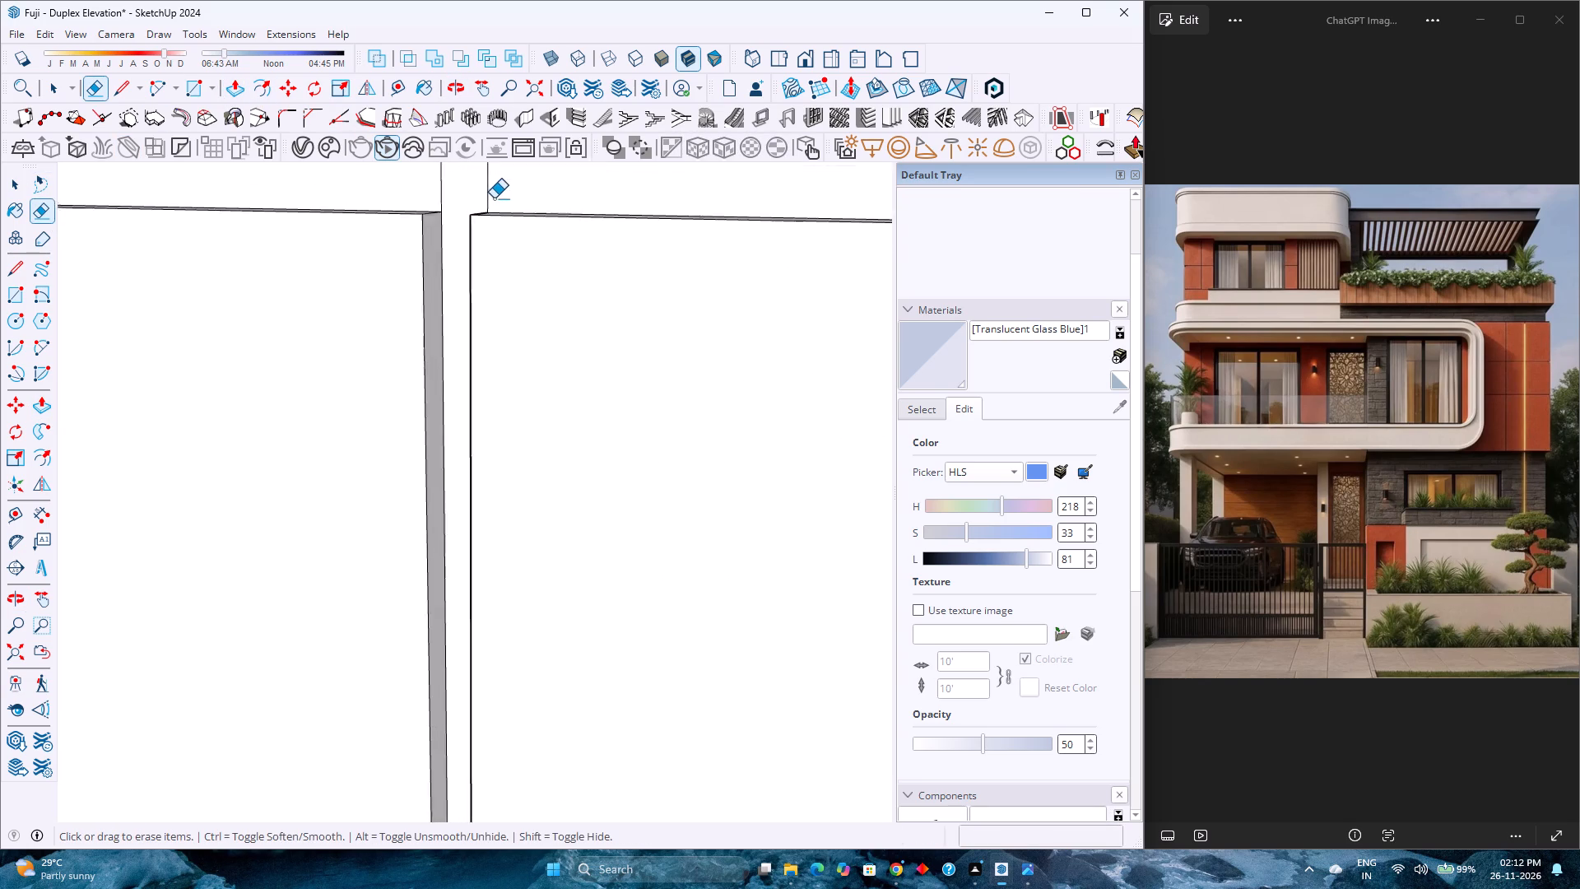
{"action": "left_click_drag", "start_coordinate": [489, 198], "coordinate": [444, 185]}
Push the remaining right-hand segment of the upper horizontal joint strip 1/4" into the wall.
{"action": "scroll", "coordinate": [330, 270], "scroll_direction": "down", "scroll_amount": 3}
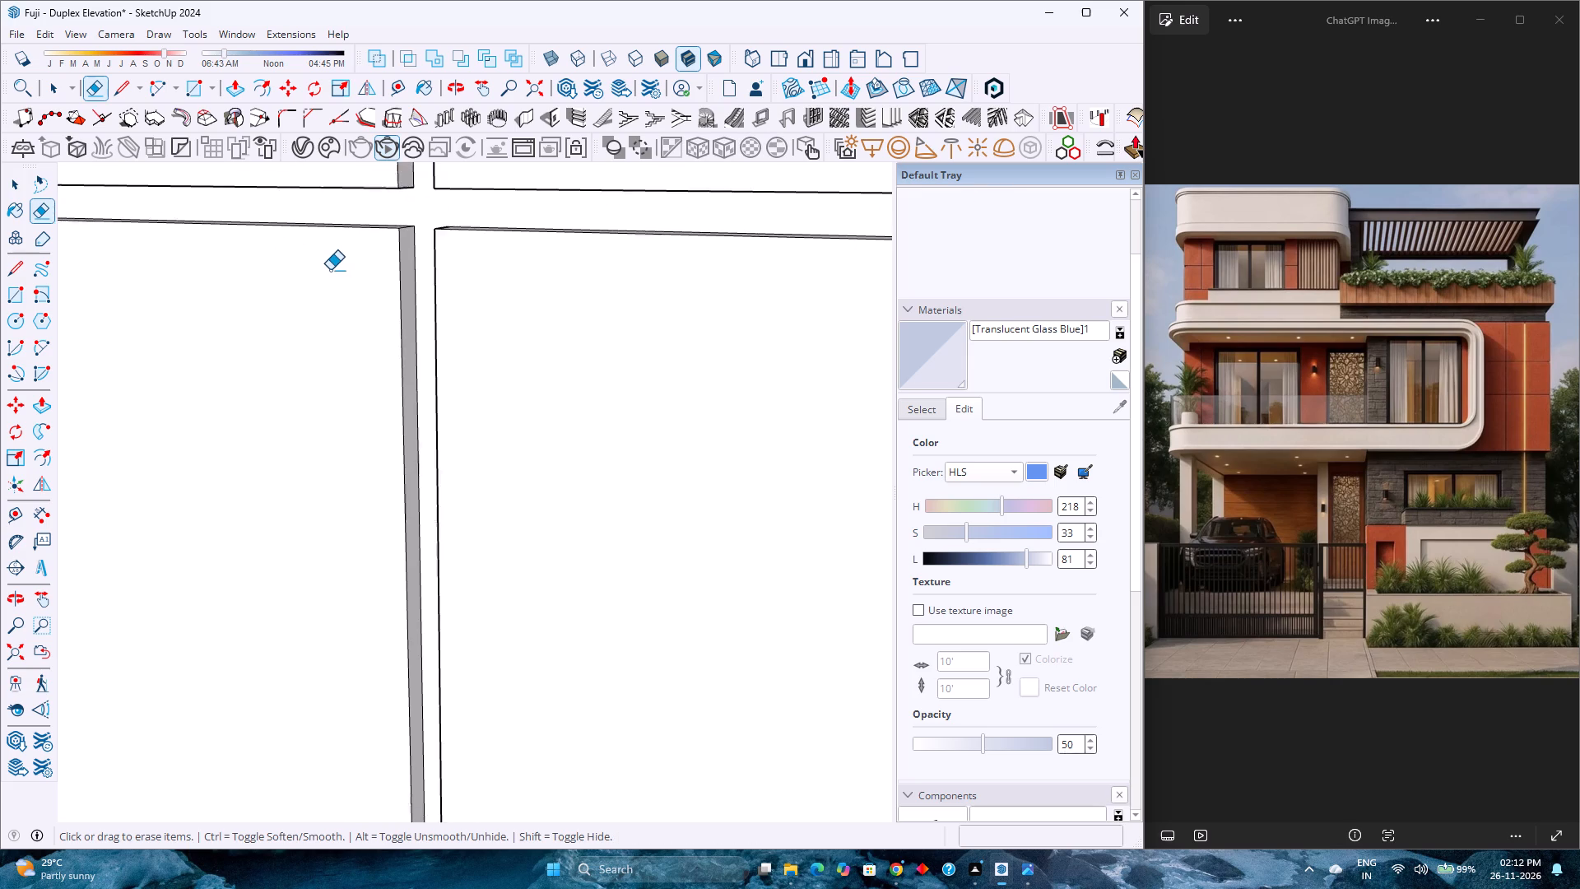
{"action": "scroll", "coordinate": [330, 270], "scroll_direction": "down", "scroll_amount": 20}
{"action": "scroll", "coordinate": [330, 270], "scroll_direction": "down", "scroll_amount": 6}
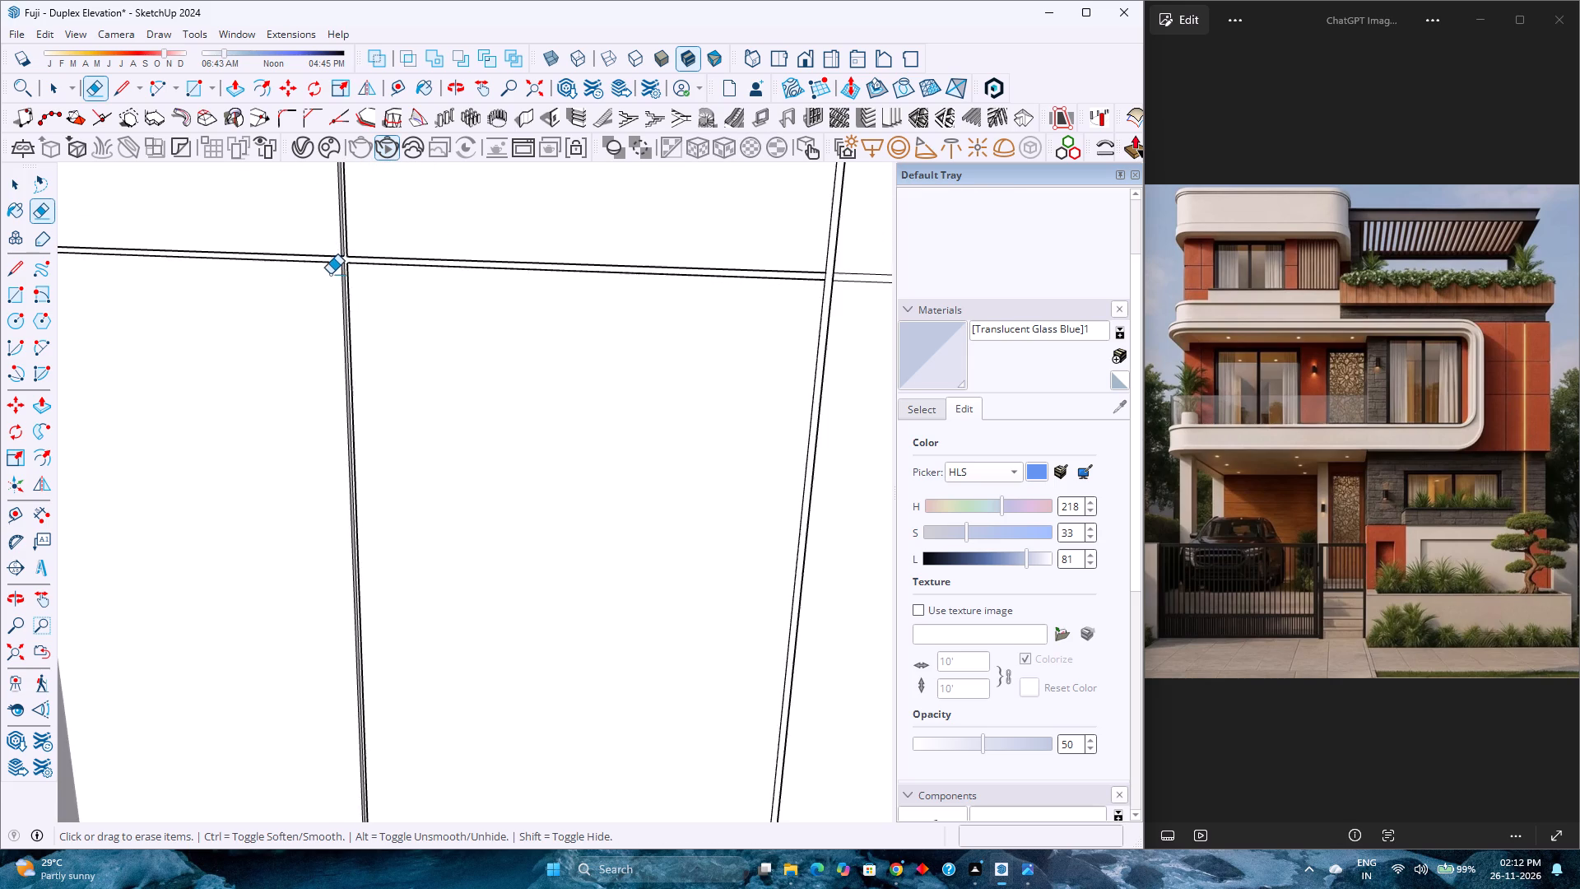
{"action": "scroll", "coordinate": [330, 274], "scroll_direction": "down", "scroll_amount": 3}
{"action": "left_click", "coordinate": [235, 85]}
{"action": "scroll", "coordinate": [170, 319], "scroll_direction": "down", "scroll_amount": 7}
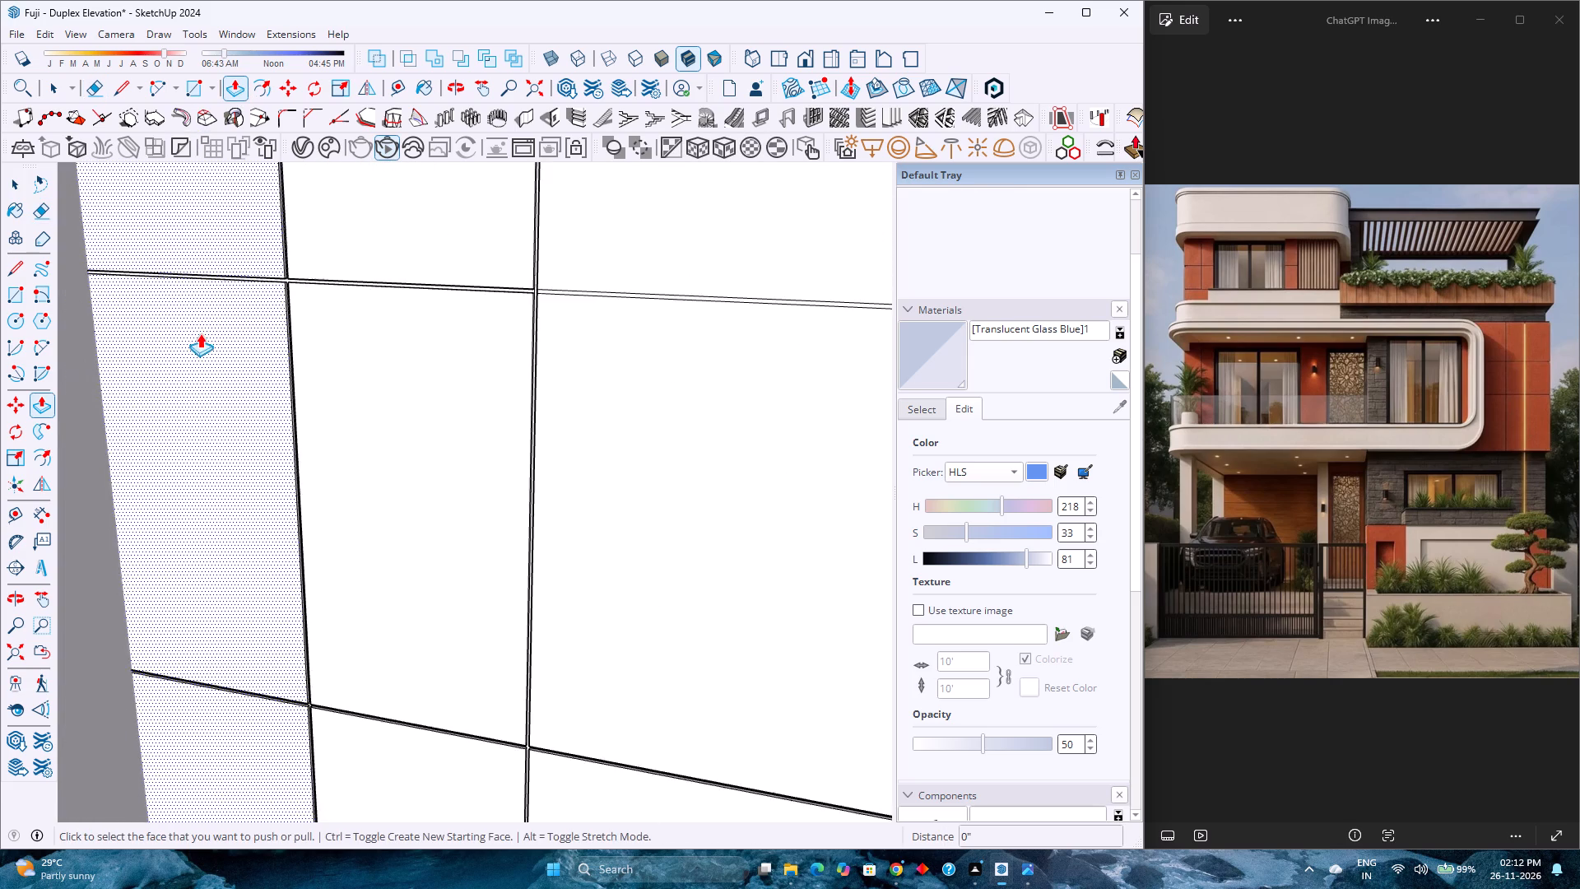
{"action": "scroll", "coordinate": [200, 333], "scroll_direction": "down", "scroll_amount": 3}
{"action": "scroll", "coordinate": [476, 286], "scroll_direction": "up", "scroll_amount": 17}
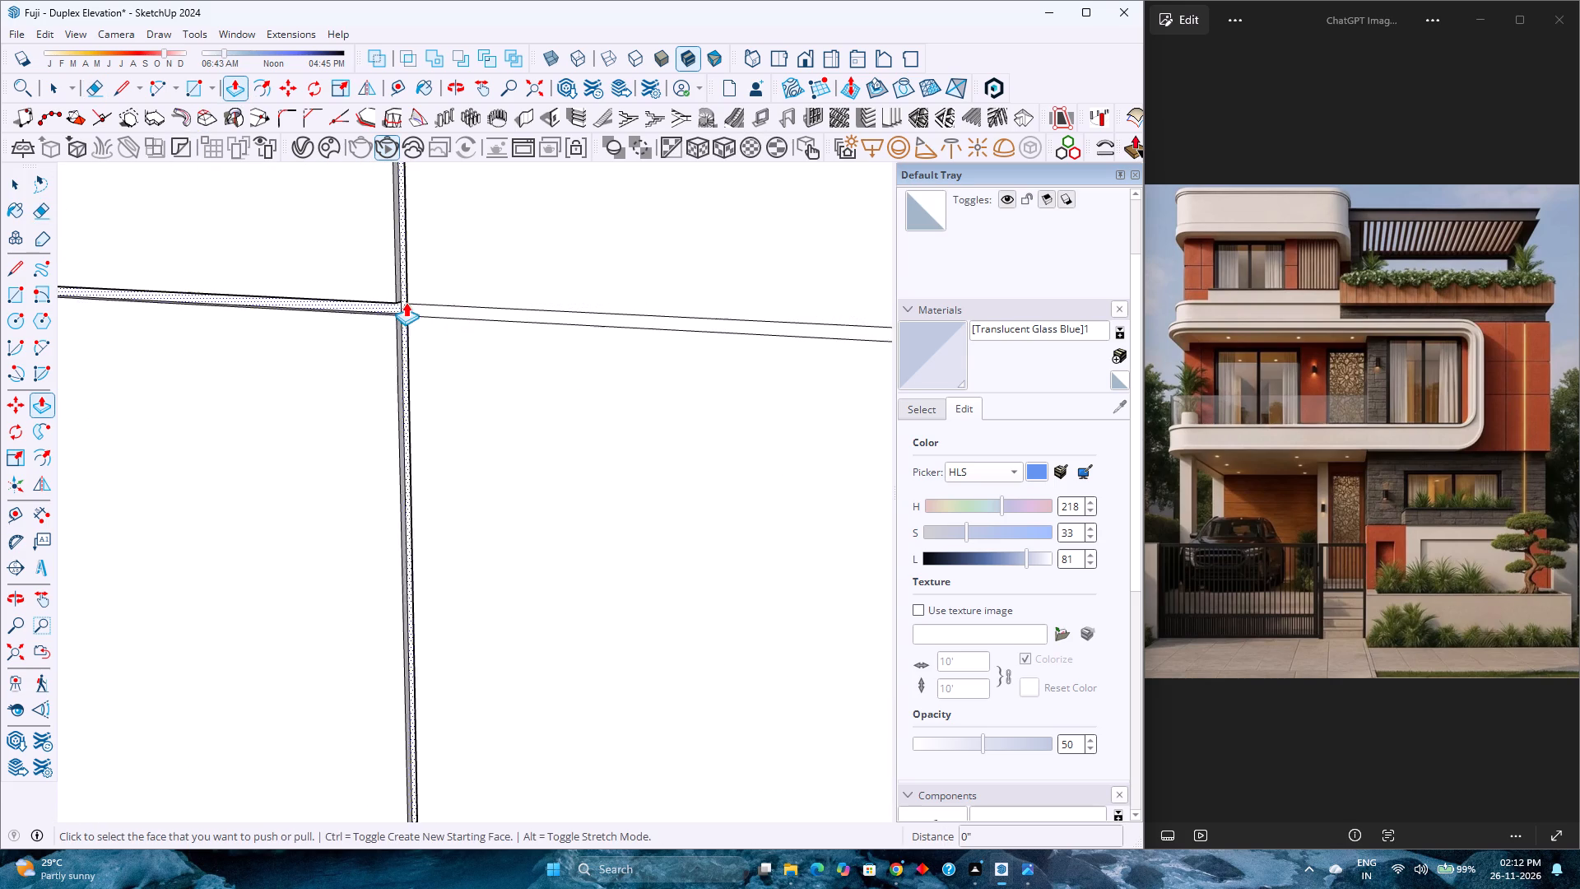
{"action": "scroll", "coordinate": [406, 302], "scroll_direction": "up", "scroll_amount": 6}
{"action": "double_click", "coordinate": [430, 314]}
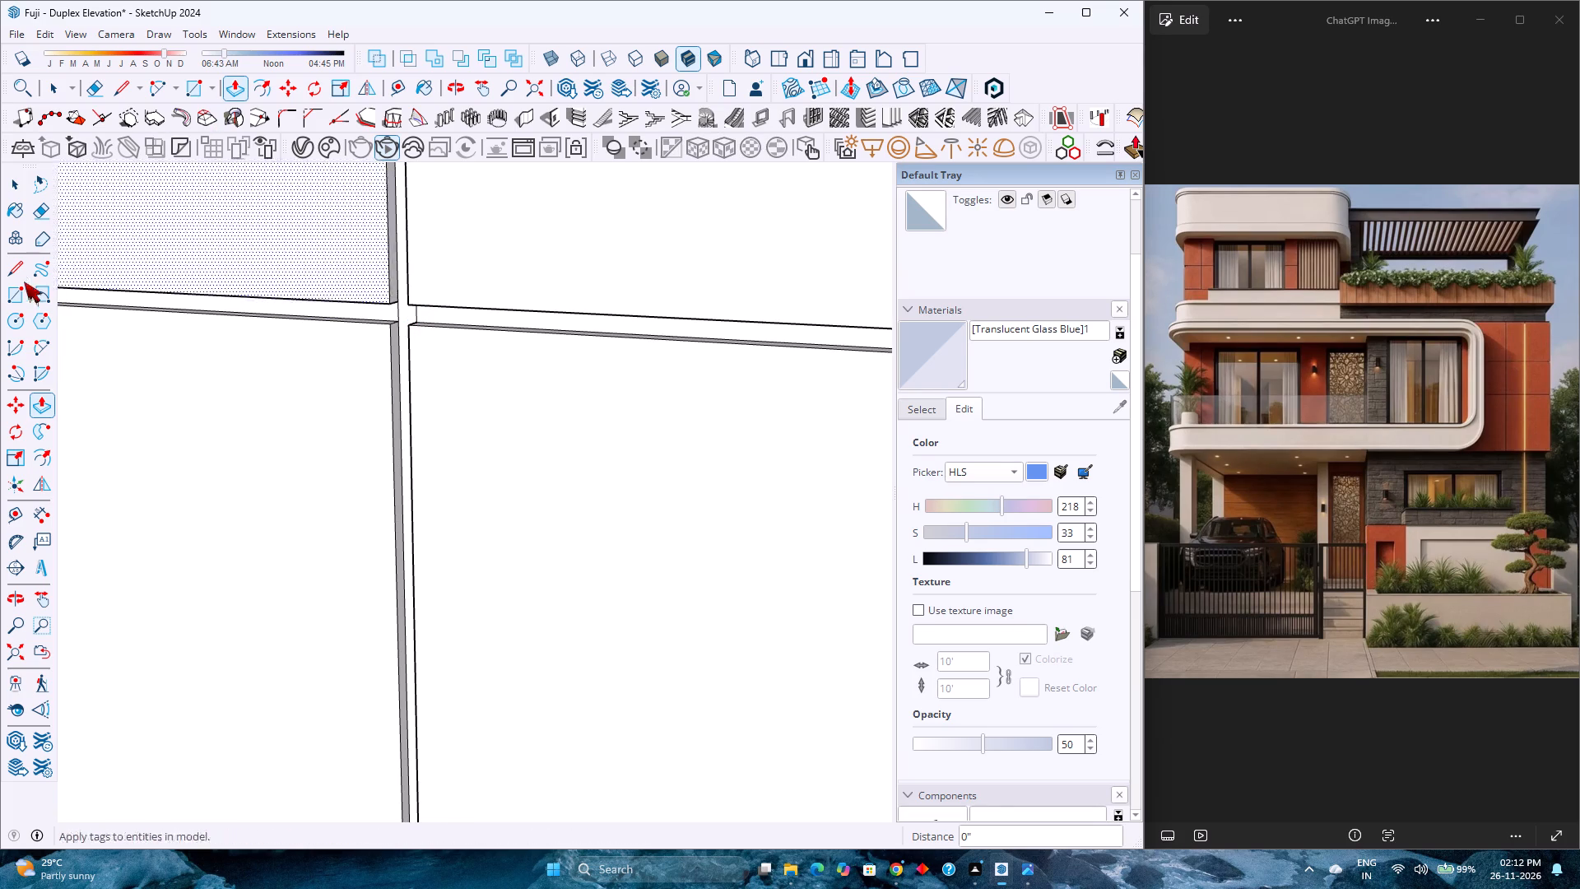
Erase the leftover edges where the upper horizontal groove crosses the right vertical groove.
{"action": "left_click", "coordinate": [41, 214]}
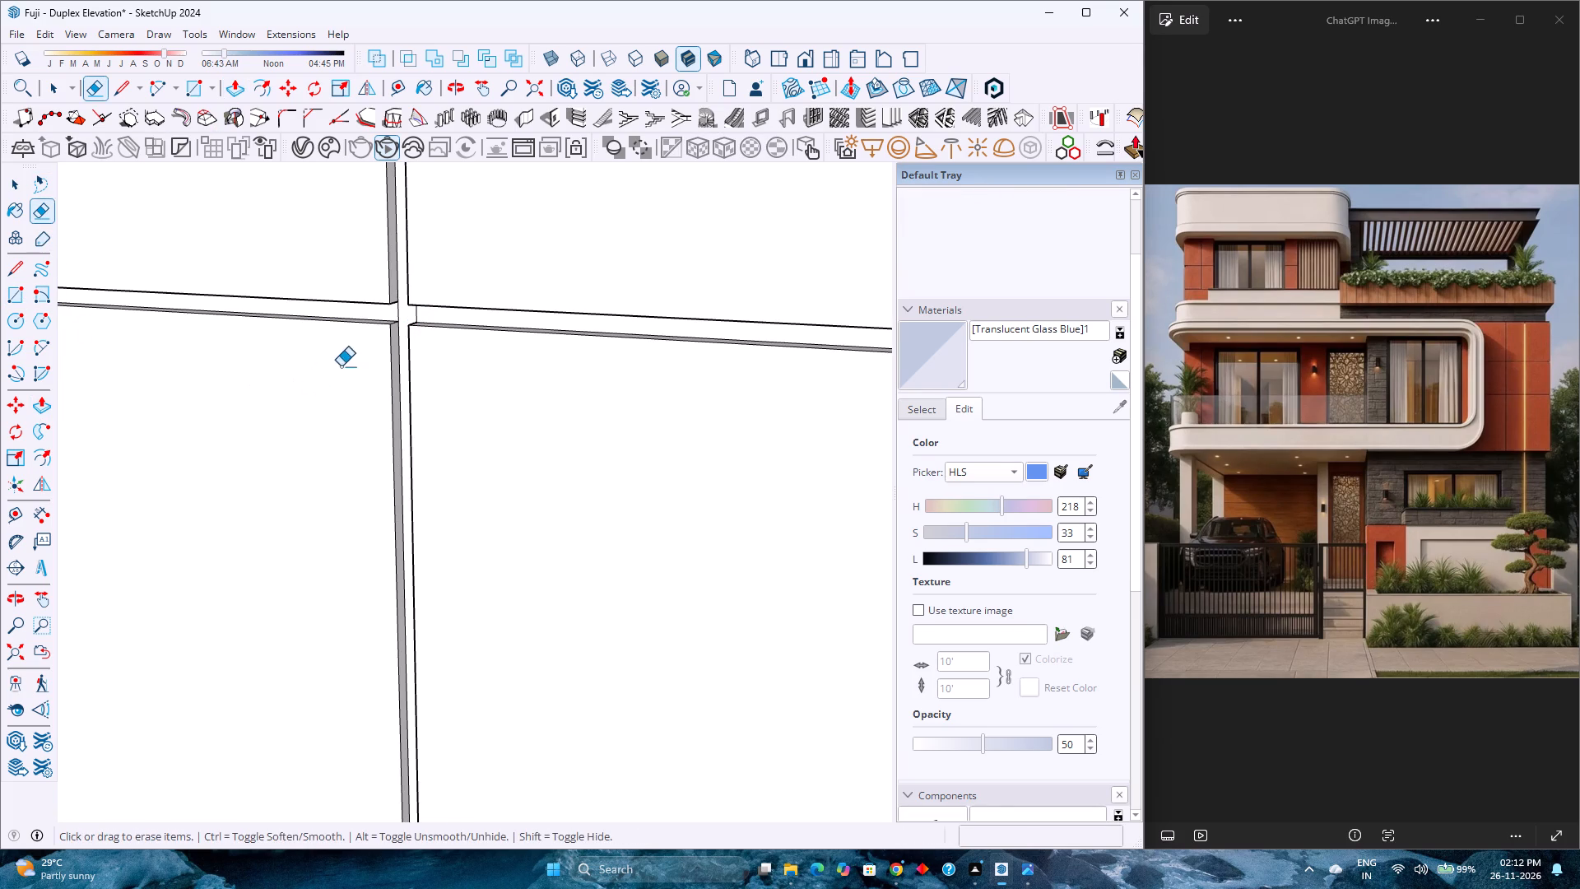
{"action": "scroll", "coordinate": [411, 319], "scroll_direction": "up", "scroll_amount": 6}
{"action": "middle_click_drag", "start_coordinate": [406, 321], "coordinate": [486, 303]}
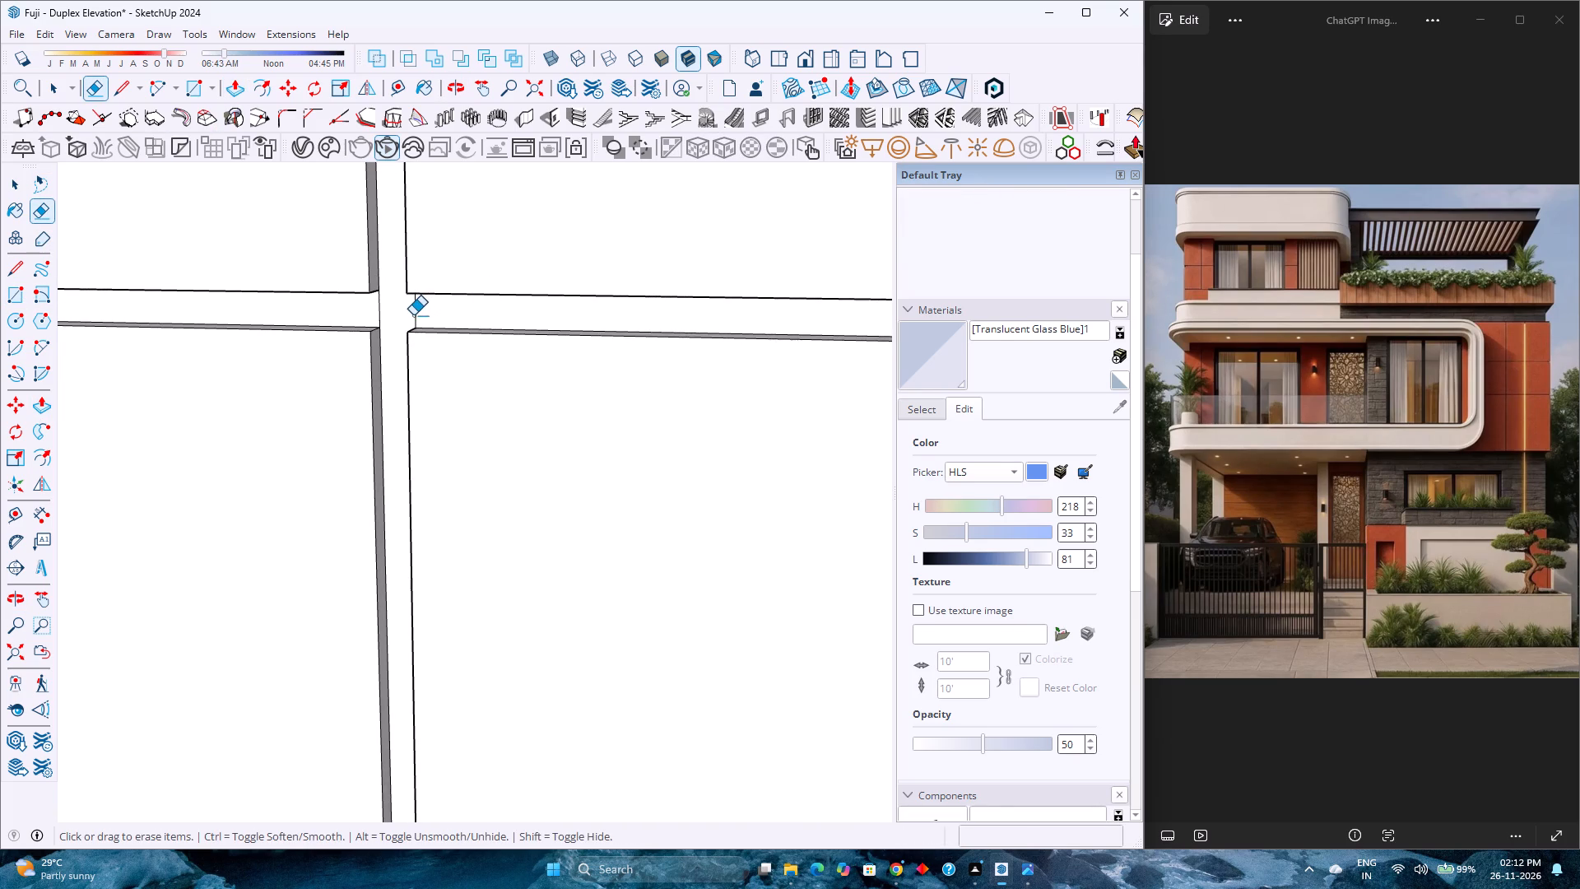
{"action": "left_click", "coordinate": [413, 315]}
{"action": "left_click", "coordinate": [375, 307]}
{"action": "key", "text": "space"}
{"action": "scroll", "coordinate": [397, 385], "scroll_direction": "down", "scroll_amount": 7}
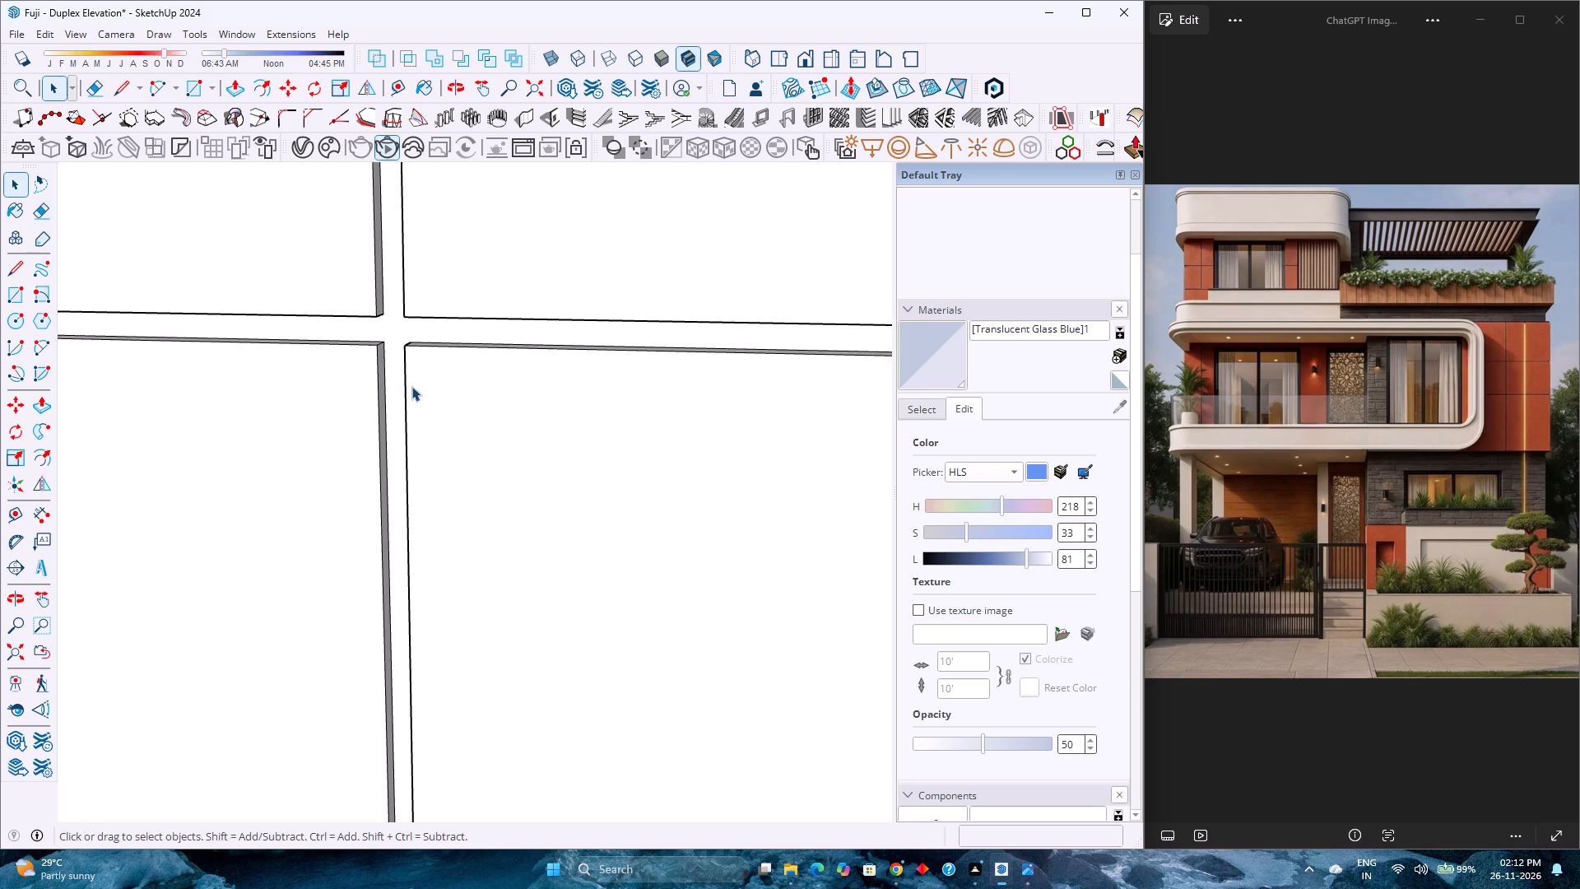
Widen the lowest segment of the right vertical groove by pushing its right-hand side face outward 0.25".
{"action": "scroll", "coordinate": [411, 386], "scroll_direction": "down", "scroll_amount": 20}
{"action": "scroll", "coordinate": [426, 385], "scroll_direction": "down", "scroll_amount": 5}
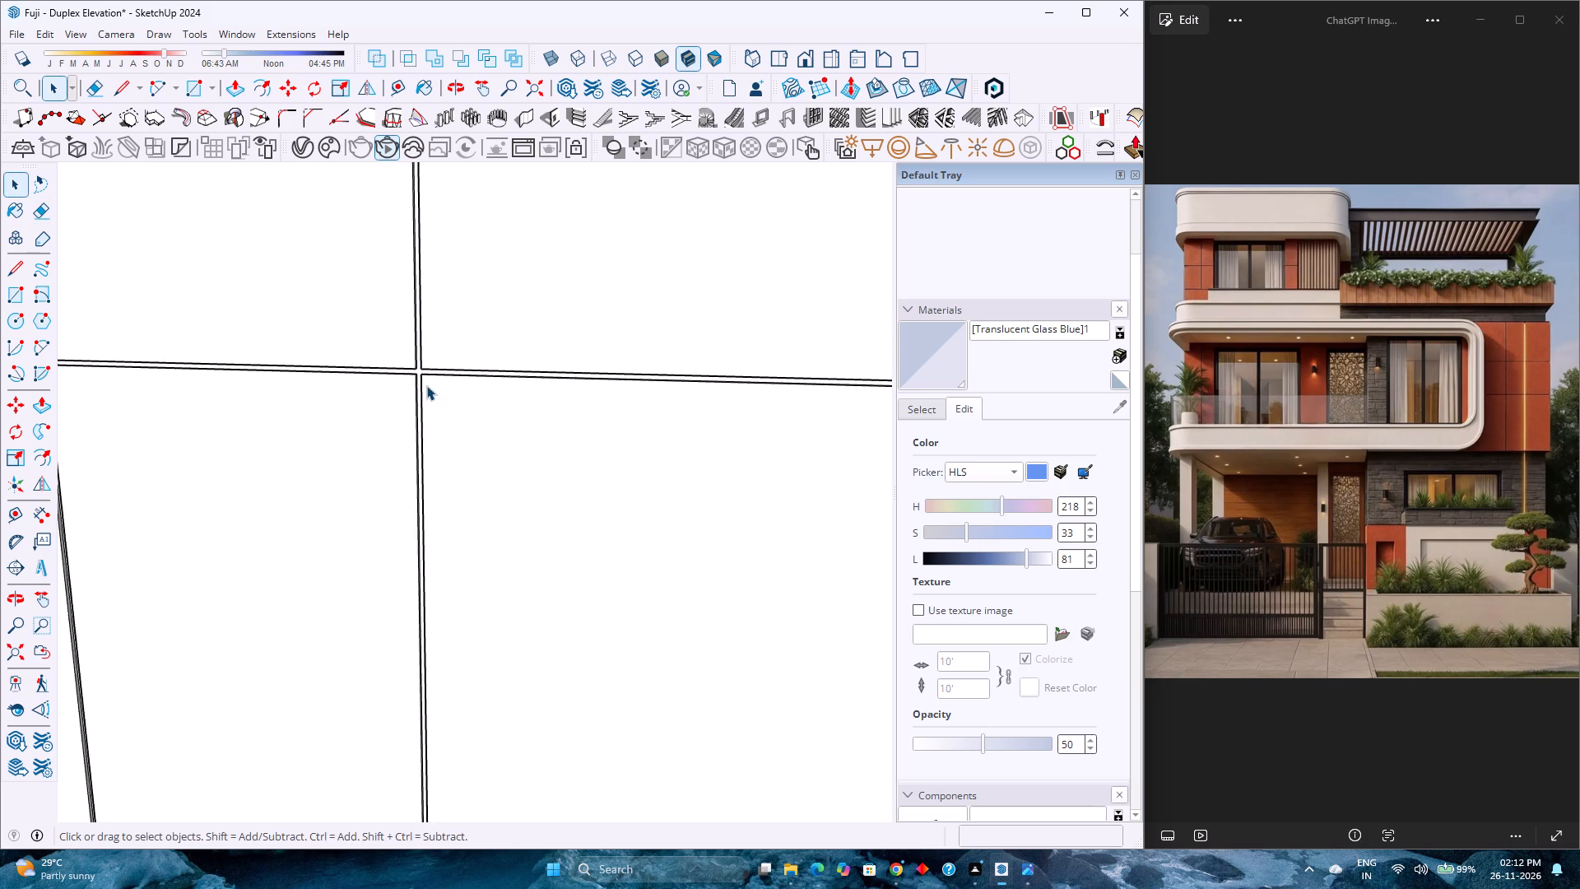
{"action": "scroll", "coordinate": [452, 383], "scroll_direction": "down", "scroll_amount": 20}
{"action": "scroll", "coordinate": [452, 383], "scroll_direction": "down", "scroll_amount": 6}
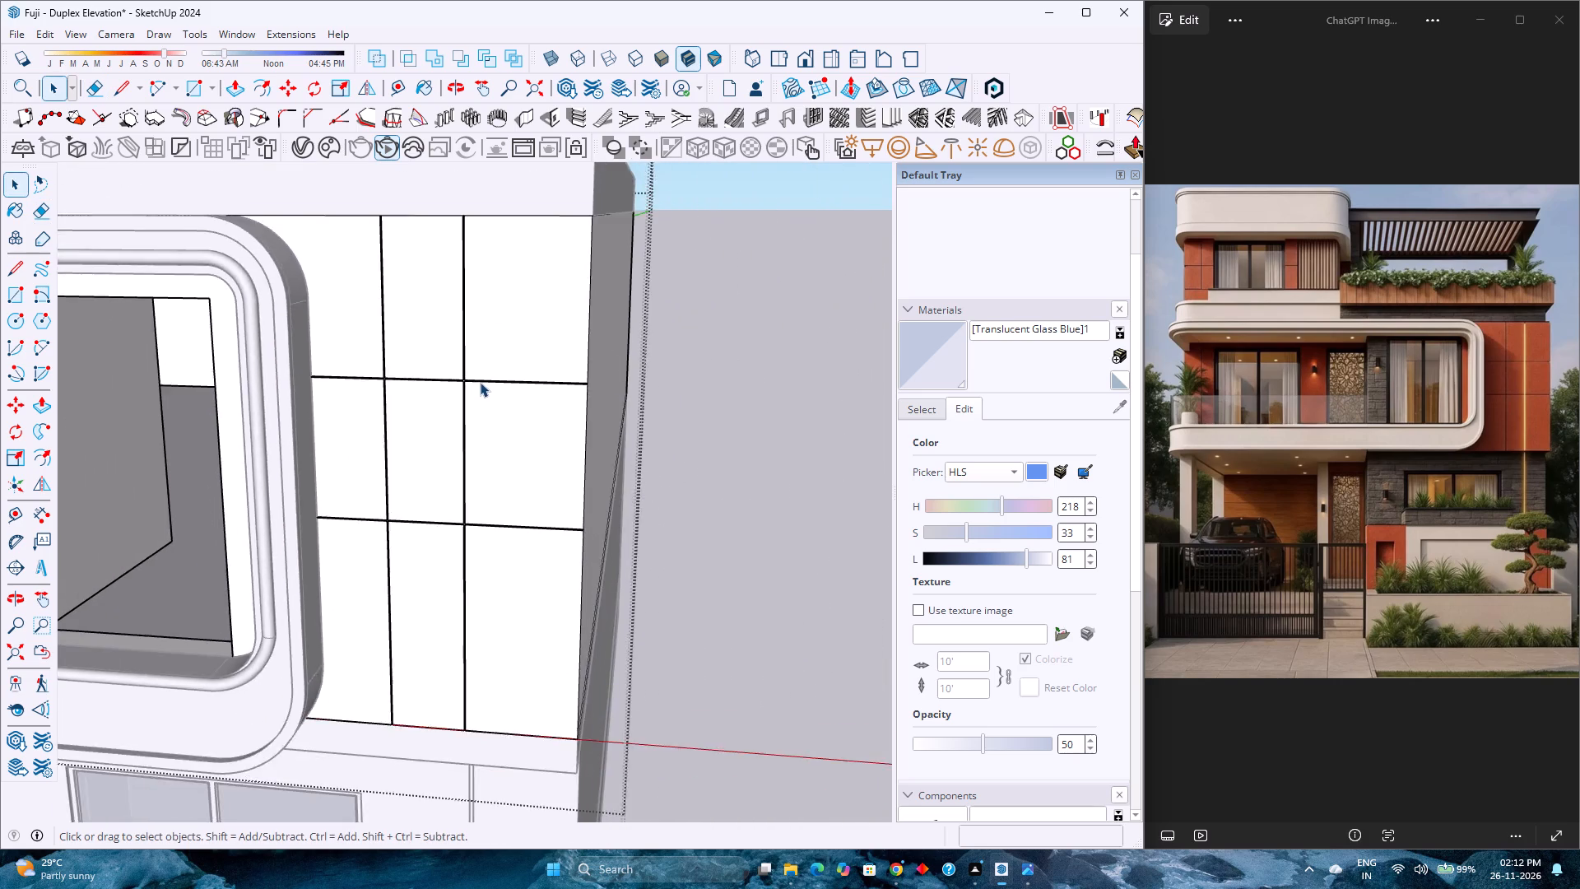
{"action": "scroll", "coordinate": [480, 382], "scroll_direction": "down", "scroll_amount": 2}
{"action": "scroll", "coordinate": [495, 528], "scroll_direction": "down", "scroll_amount": 3}
{"action": "middle_click_drag", "start_coordinate": [481, 525], "coordinate": [611, 537]}
{"action": "scroll", "coordinate": [533, 533], "scroll_direction": "up", "scroll_amount": 4}
{"action": "scroll", "coordinate": [426, 668], "scroll_direction": "up", "scroll_amount": 8}
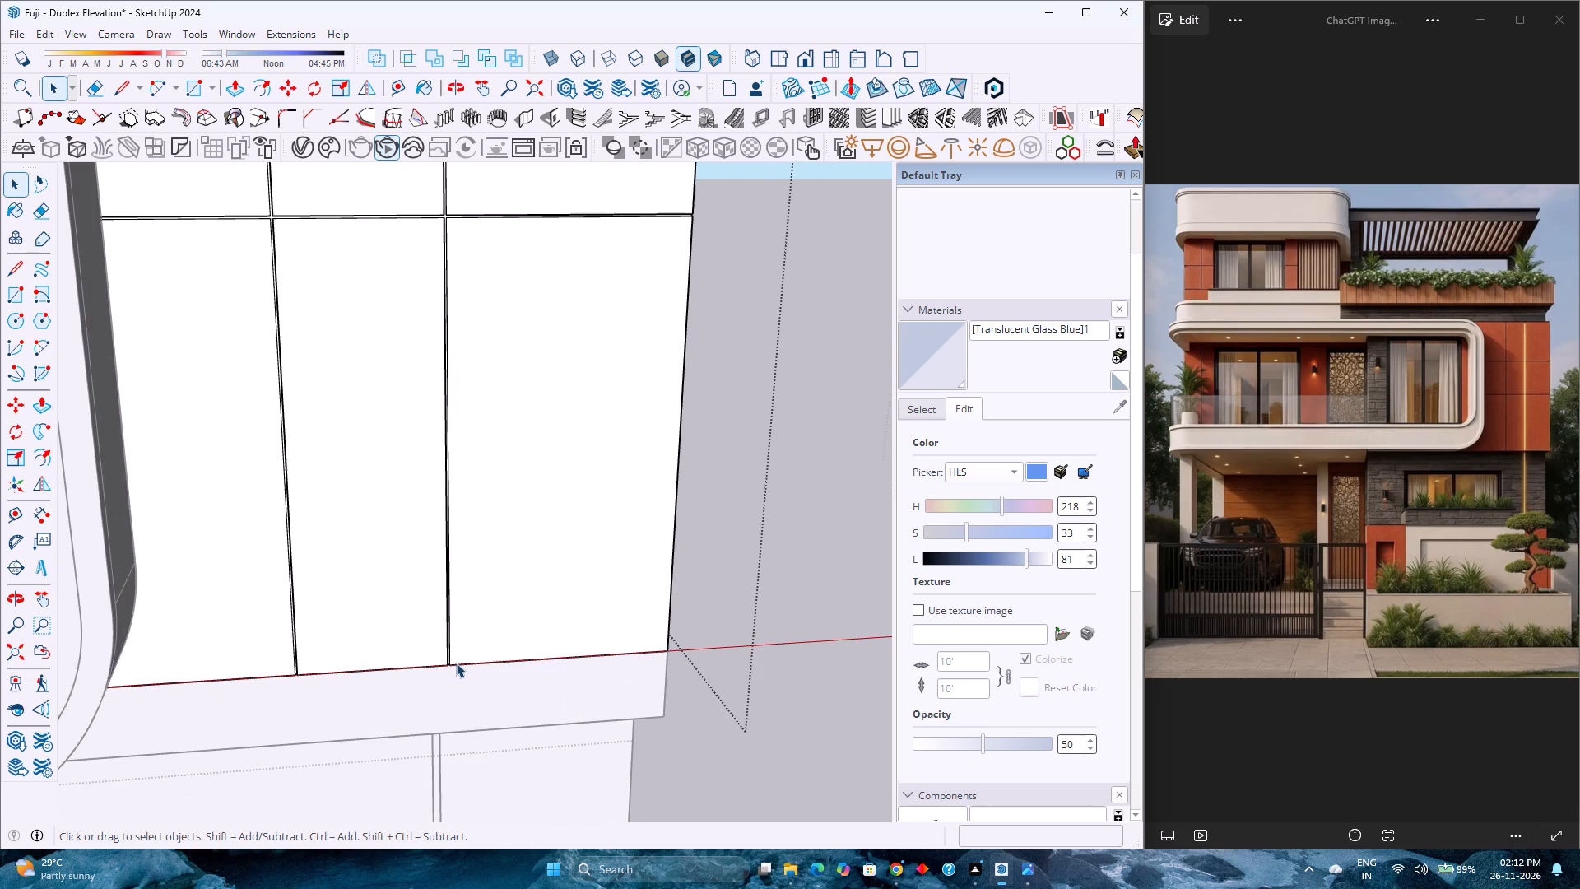
{"action": "left_click", "coordinate": [234, 95]}
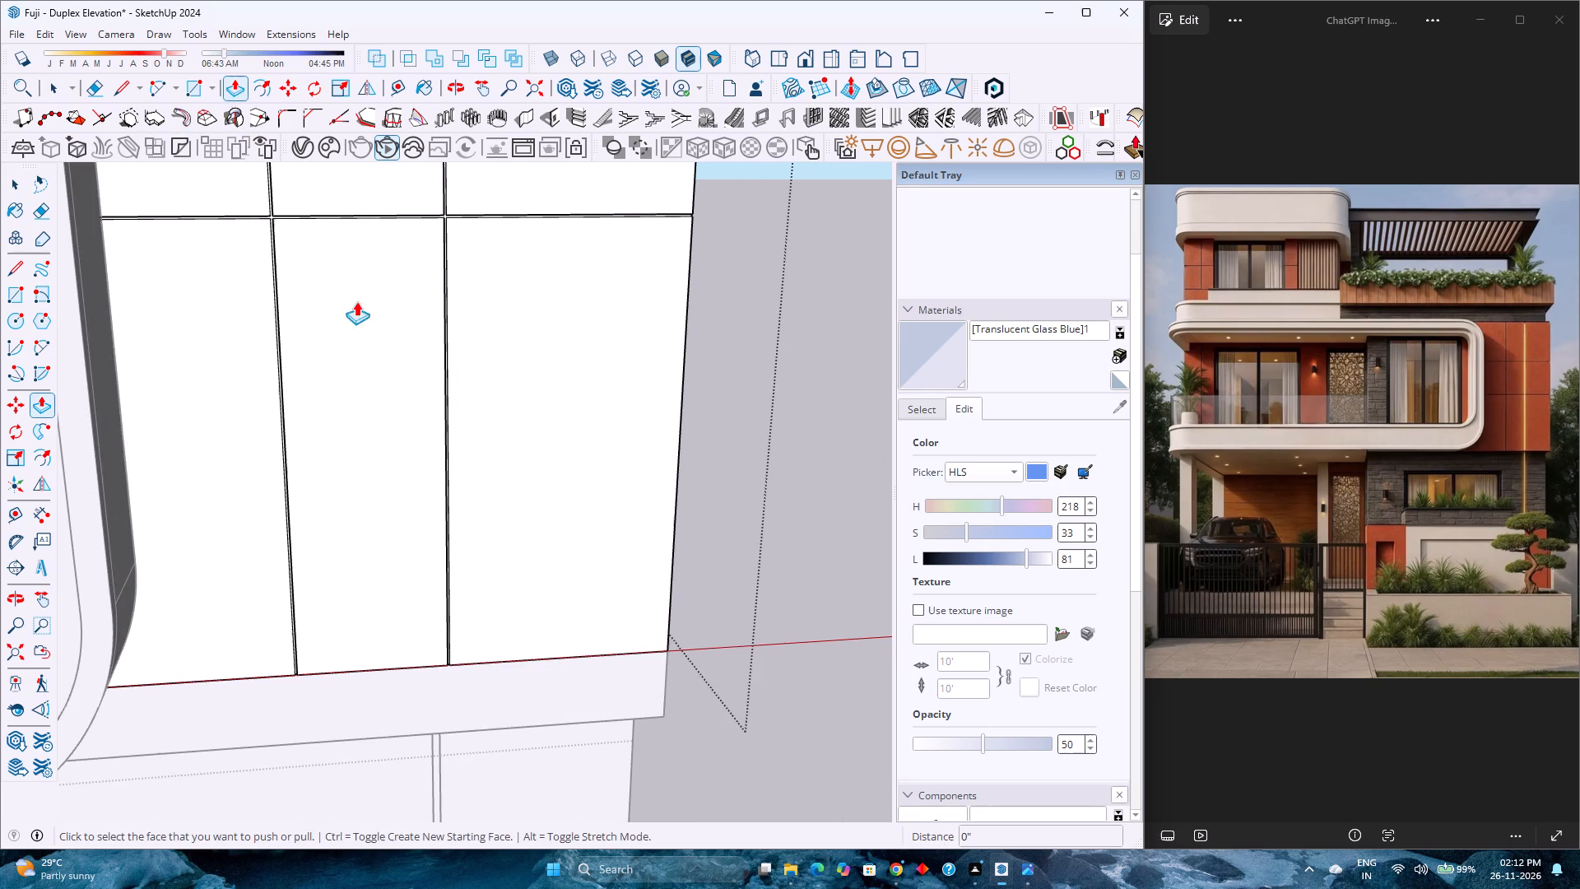
{"action": "scroll", "coordinate": [458, 621], "scroll_direction": "up", "scroll_amount": 17}
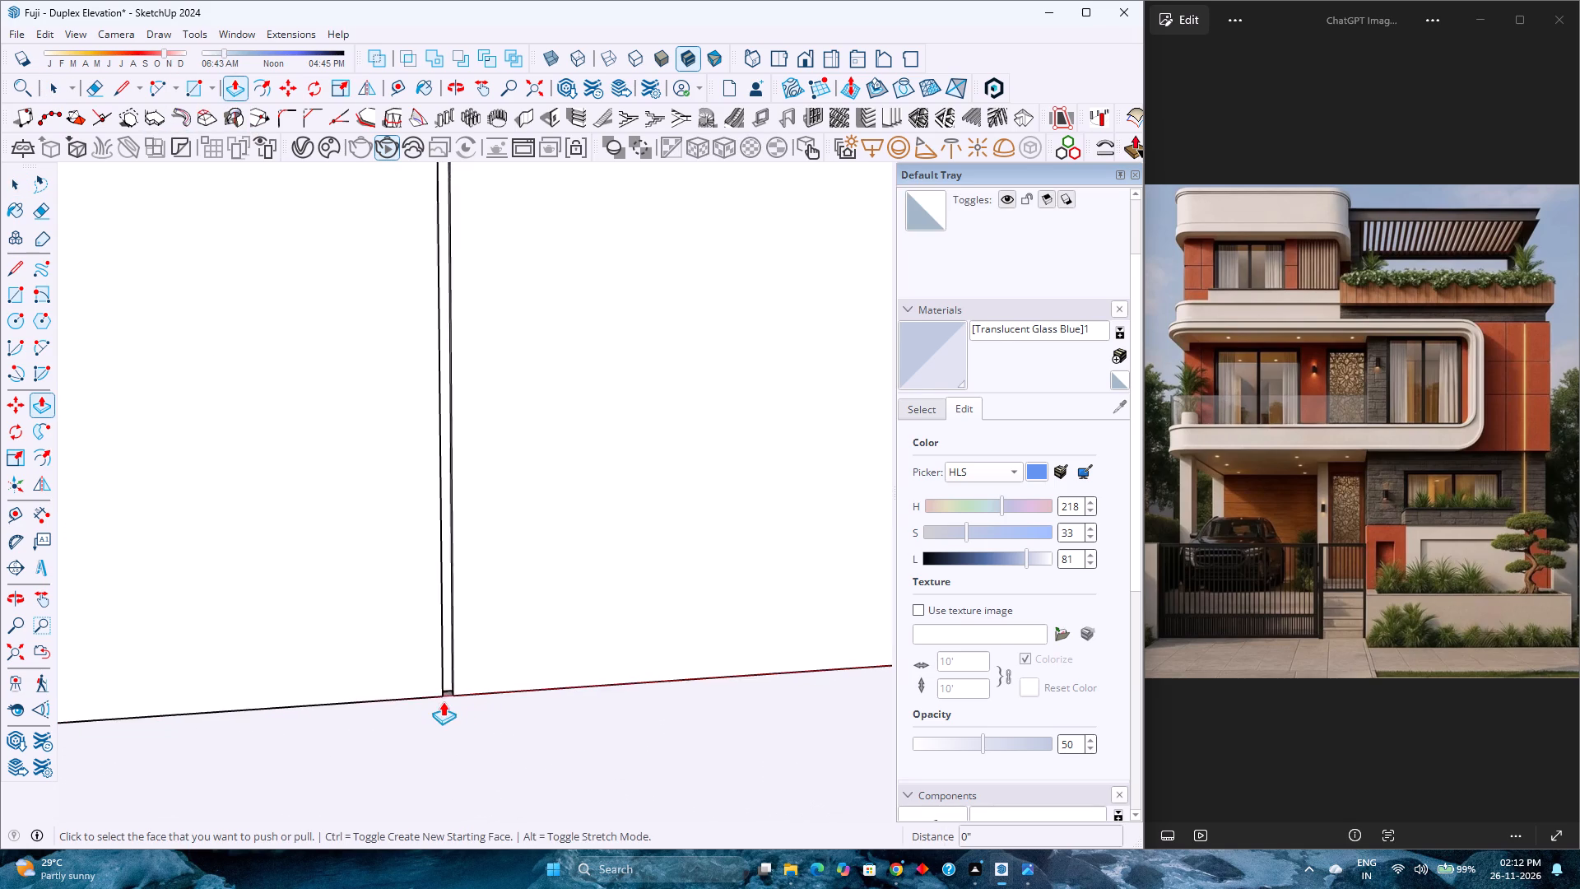
{"action": "scroll", "coordinate": [443, 701], "scroll_direction": "up", "scroll_amount": 17}
{"action": "middle_click_drag", "start_coordinate": [426, 669], "coordinate": [524, 683]}
{"action": "left_click", "coordinate": [471, 659]}
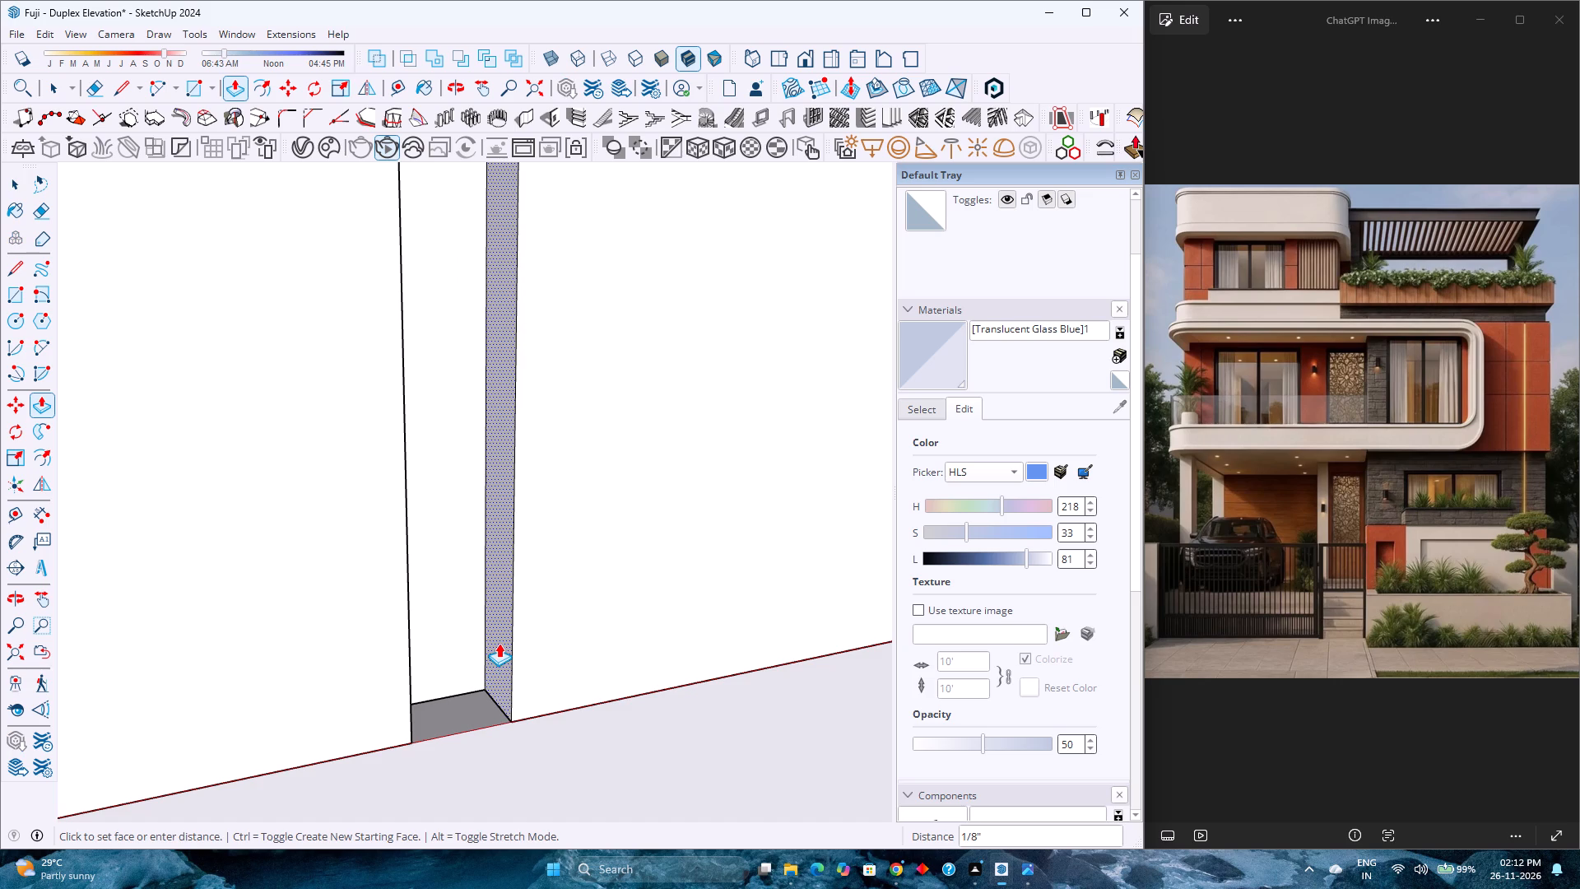
{"action": "type", "text": "0."}
{"action": "type", "text": "25"}
{"action": "key", "text": "Return"}
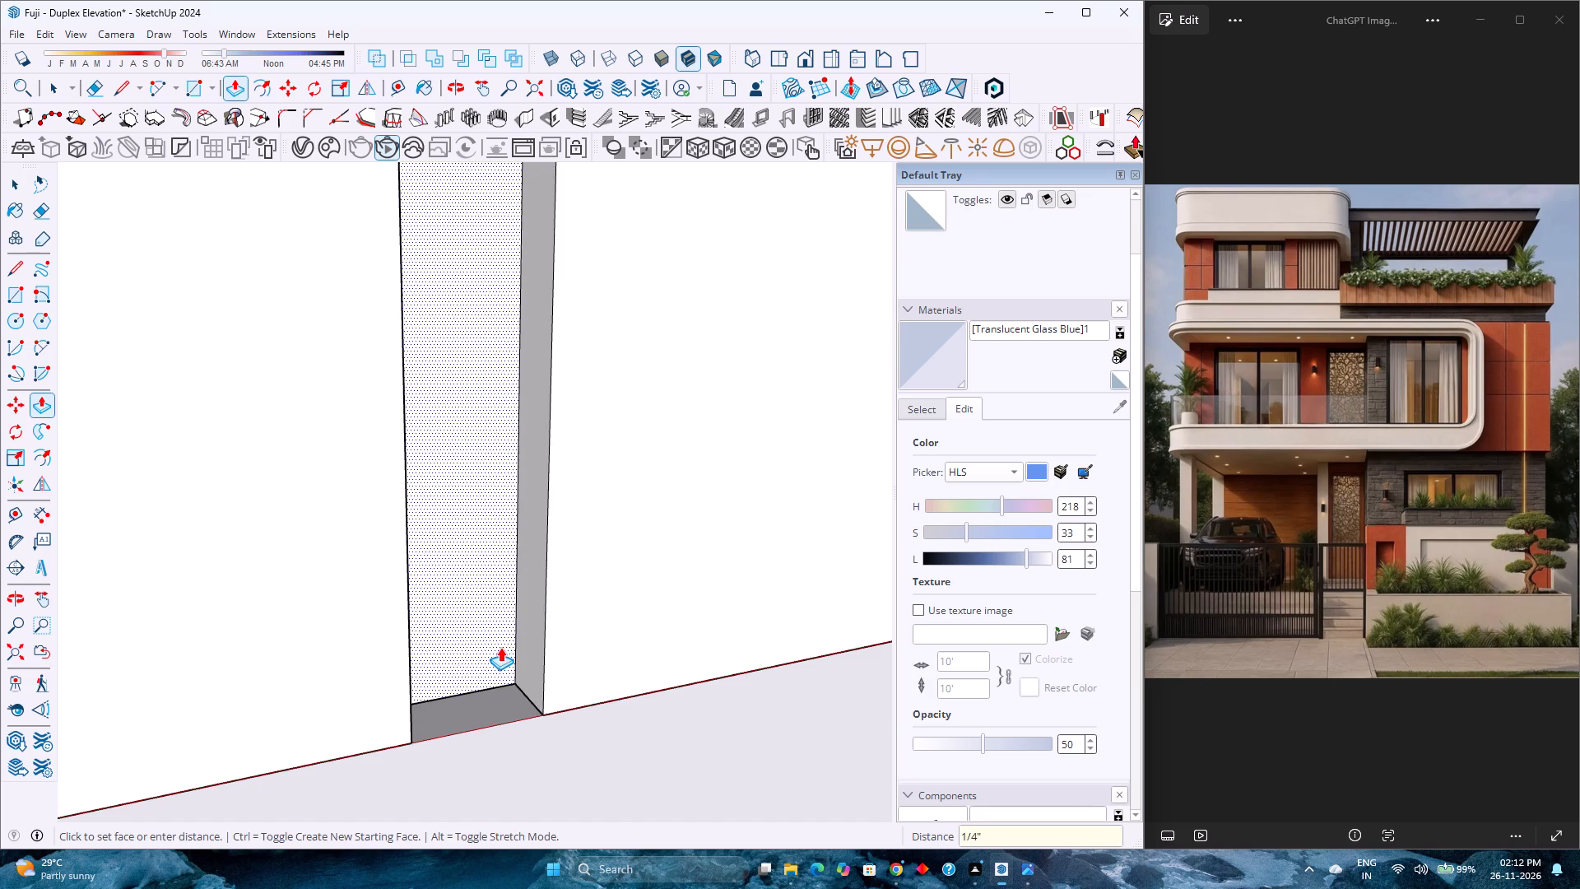
Push the same side face of the right vertical groove's lowest segment outward a further 0.5".
{"action": "scroll", "coordinate": [500, 647], "scroll_direction": "down", "scroll_amount": 8}
{"action": "scroll", "coordinate": [467, 635], "scroll_direction": "down", "scroll_amount": 14}
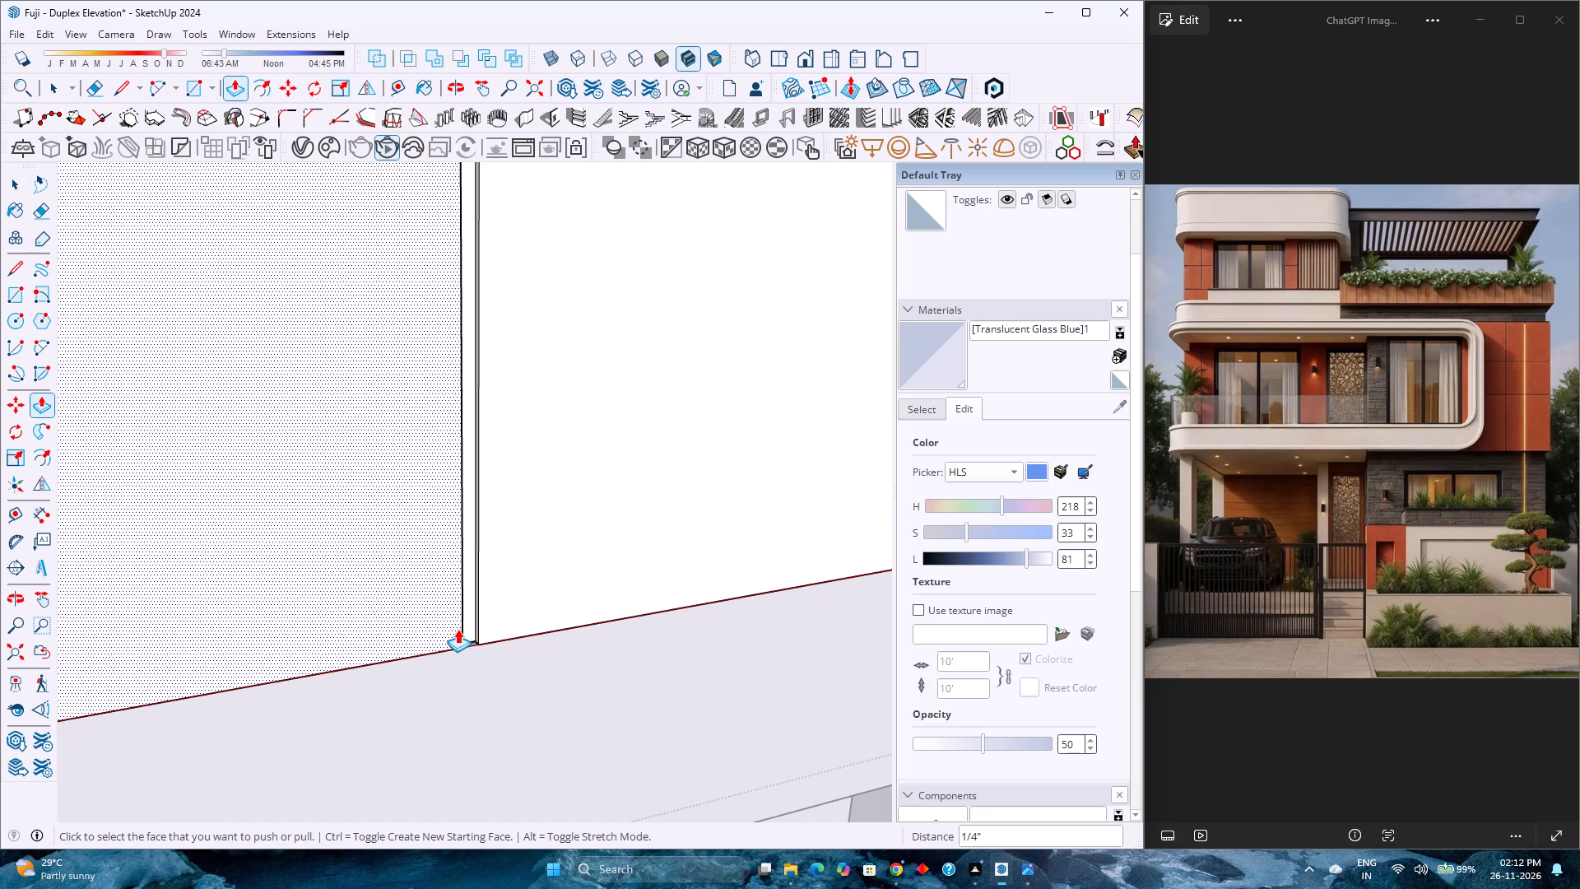
{"action": "scroll", "coordinate": [473, 631], "scroll_direction": "up", "scroll_amount": 3}
{"action": "scroll", "coordinate": [473, 631], "scroll_direction": "down", "scroll_amount": 10}
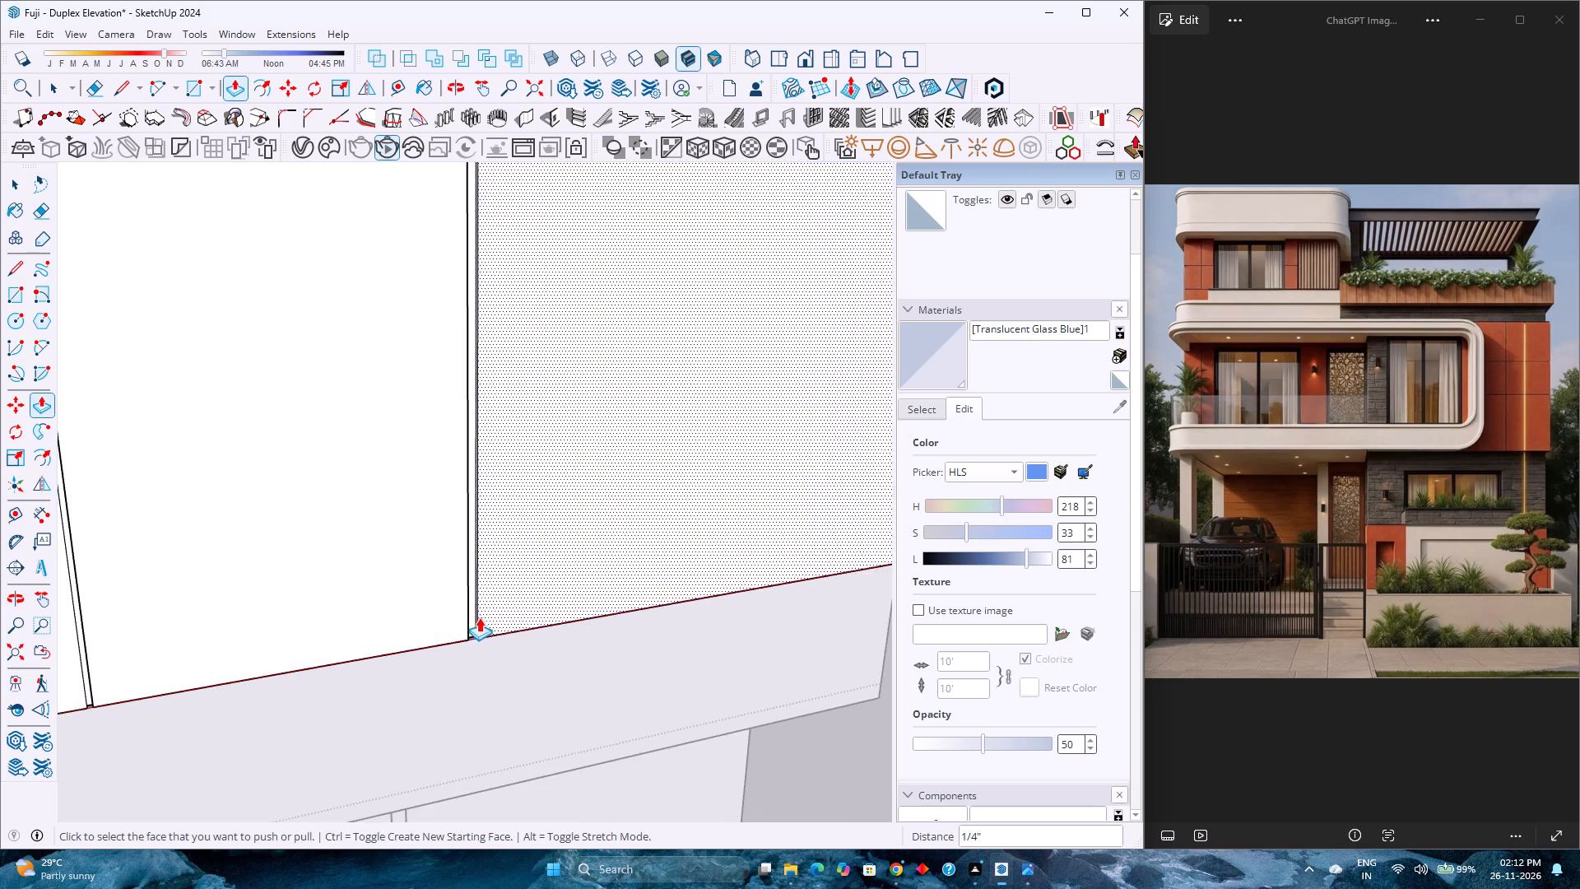
{"action": "scroll", "coordinate": [479, 617], "scroll_direction": "down", "scroll_amount": 9}
{"action": "scroll", "coordinate": [472, 585], "scroll_direction": "up", "scroll_amount": 5}
{"action": "scroll", "coordinate": [486, 574], "scroll_direction": "down", "scroll_amount": 4}
{"action": "middle_click_drag", "start_coordinate": [506, 564], "coordinate": [472, 588], "text": "shift"}
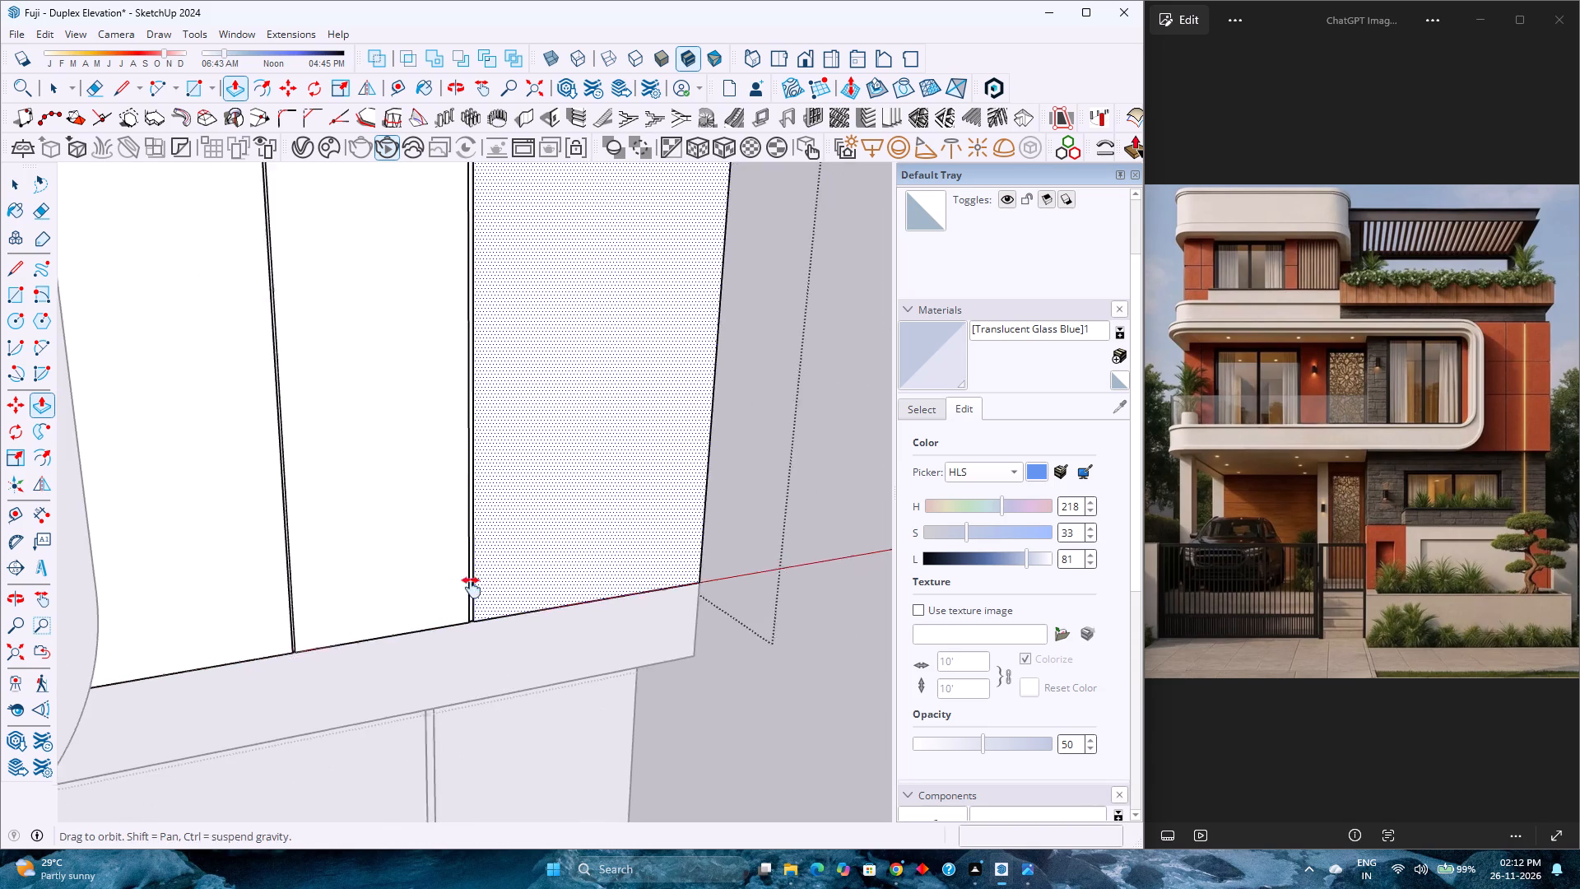
{"action": "middle_click_drag", "start_coordinate": [472, 588], "coordinate": [421, 625], "text": "shift"}
{"action": "scroll", "coordinate": [379, 698], "scroll_direction": "up", "scroll_amount": 20}
{"action": "scroll", "coordinate": [379, 698], "scroll_direction": "up", "scroll_amount": 2}
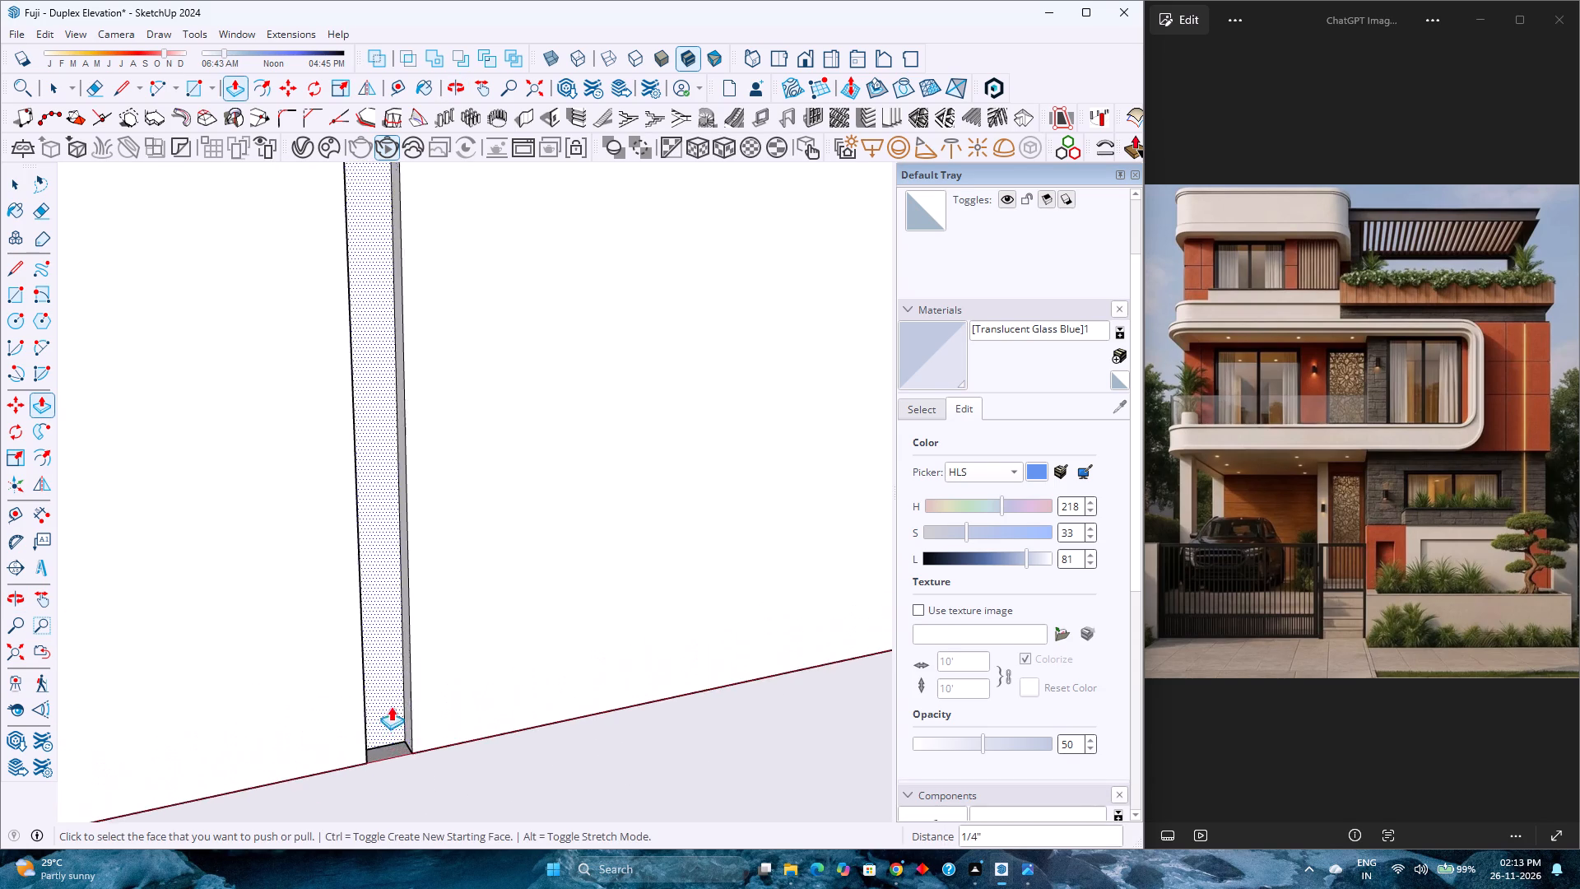
{"action": "scroll", "coordinate": [391, 706], "scroll_direction": "up", "scroll_amount": 2}
{"action": "middle_click_drag", "start_coordinate": [391, 709], "coordinate": [493, 703]}
{"action": "left_click", "coordinate": [427, 734]}
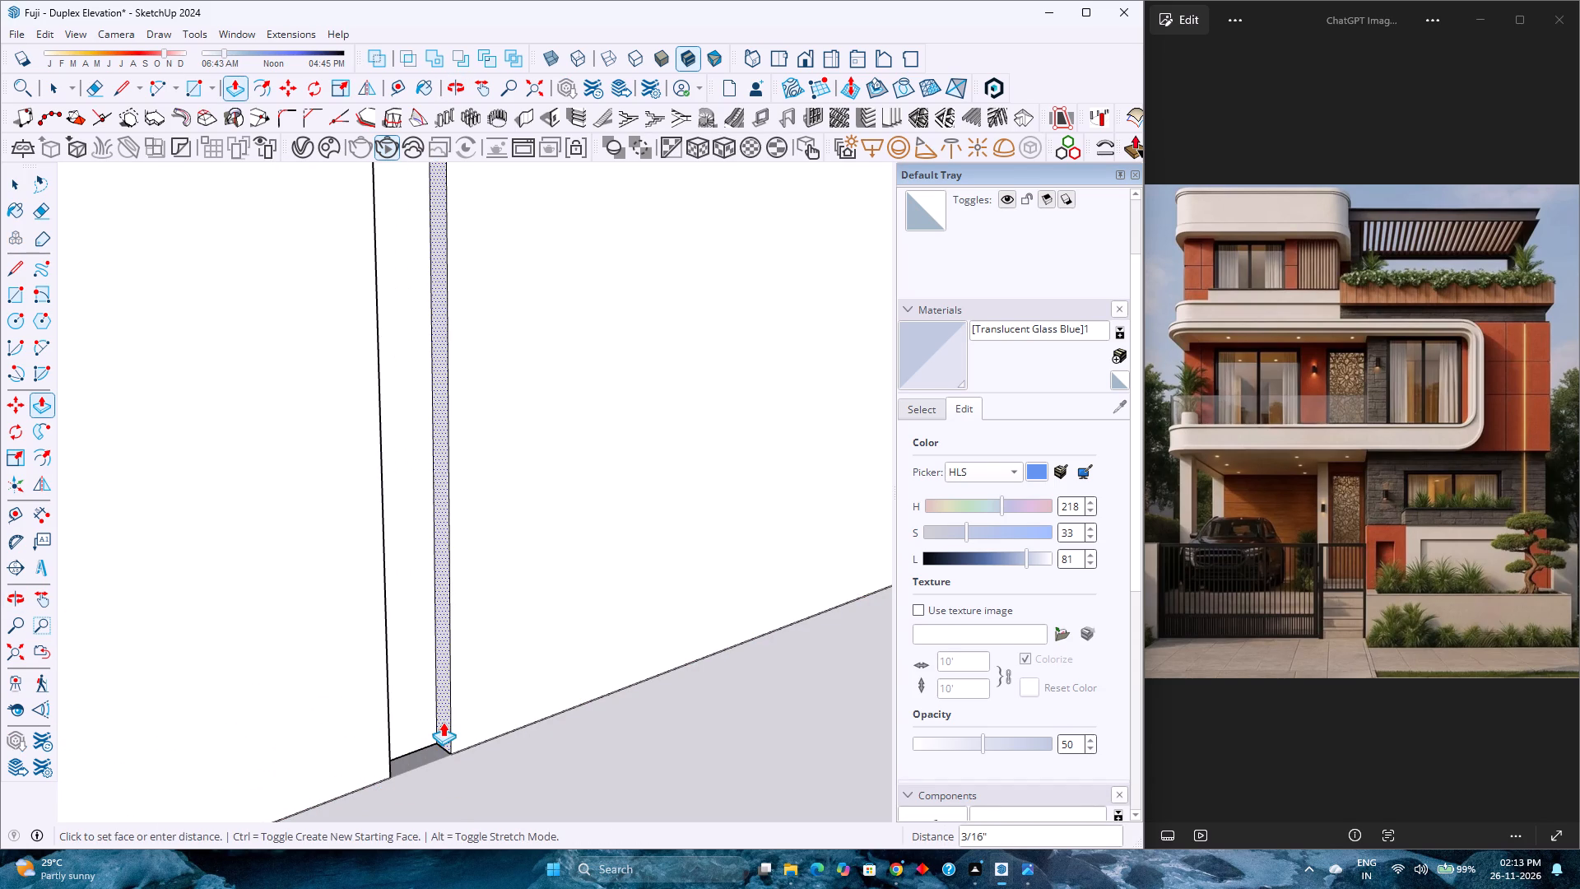
{"action": "key", "text": "0"}
{"action": "type", "text": ".5"}
{"action": "key", "text": "Return"}
Push the right side face of the groove's middle segment 3/4" to align with the widened lowest segment.
{"action": "scroll", "coordinate": [452, 714], "scroll_direction": "down", "scroll_amount": 11}
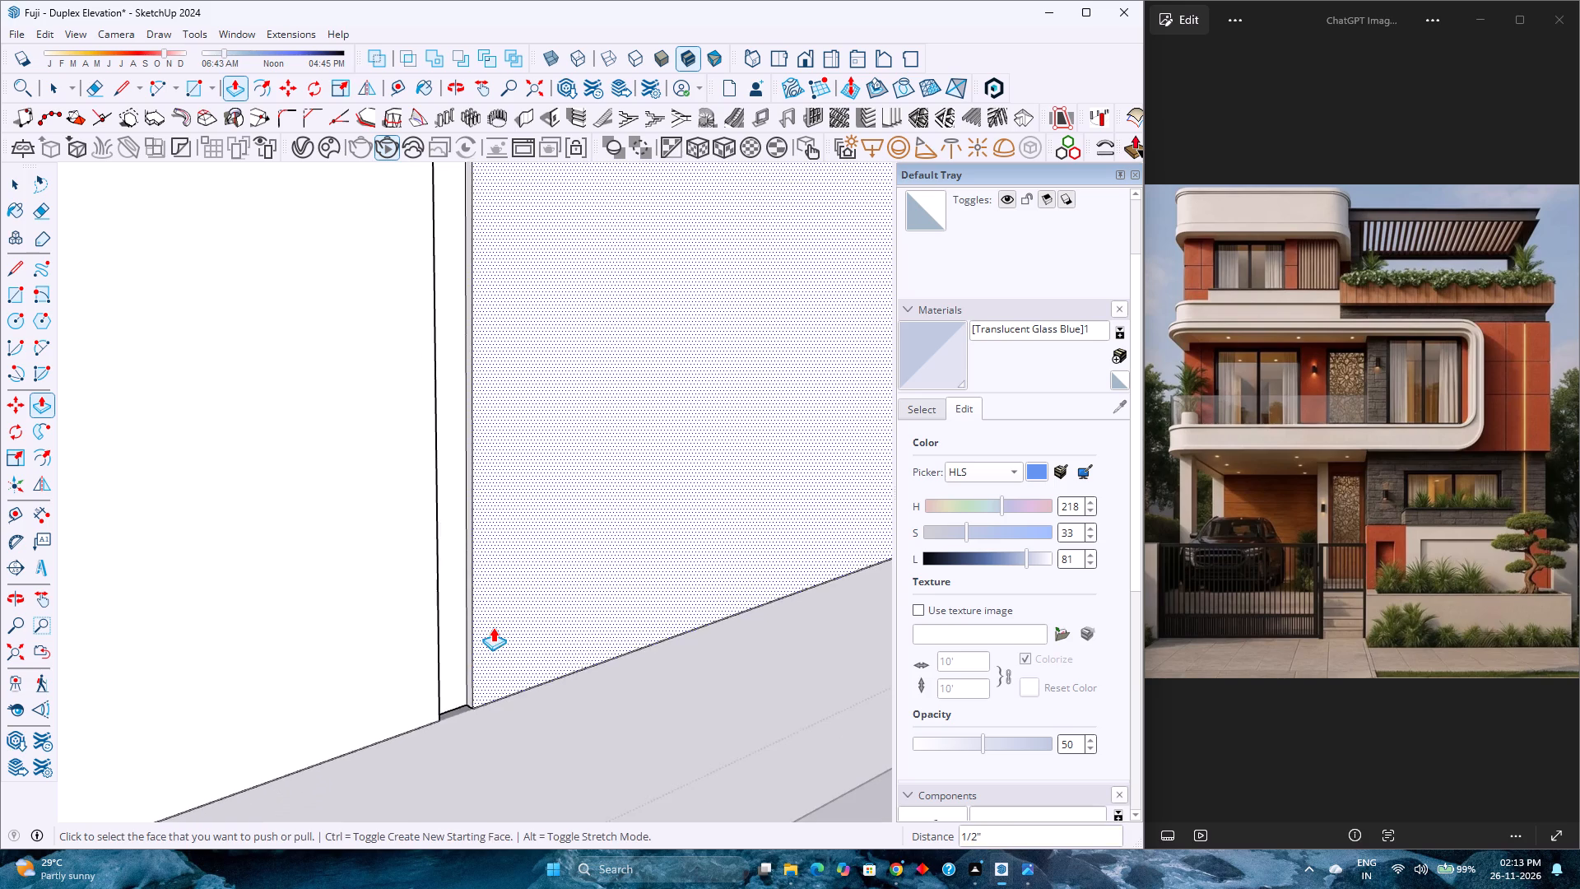
{"action": "scroll", "coordinate": [493, 627], "scroll_direction": "down", "scroll_amount": 13}
{"action": "middle_click_drag", "start_coordinate": [537, 473], "coordinate": [509, 710], "text": "shift"}
{"action": "scroll", "coordinate": [509, 528], "scroll_direction": "down", "scroll_amount": 3}
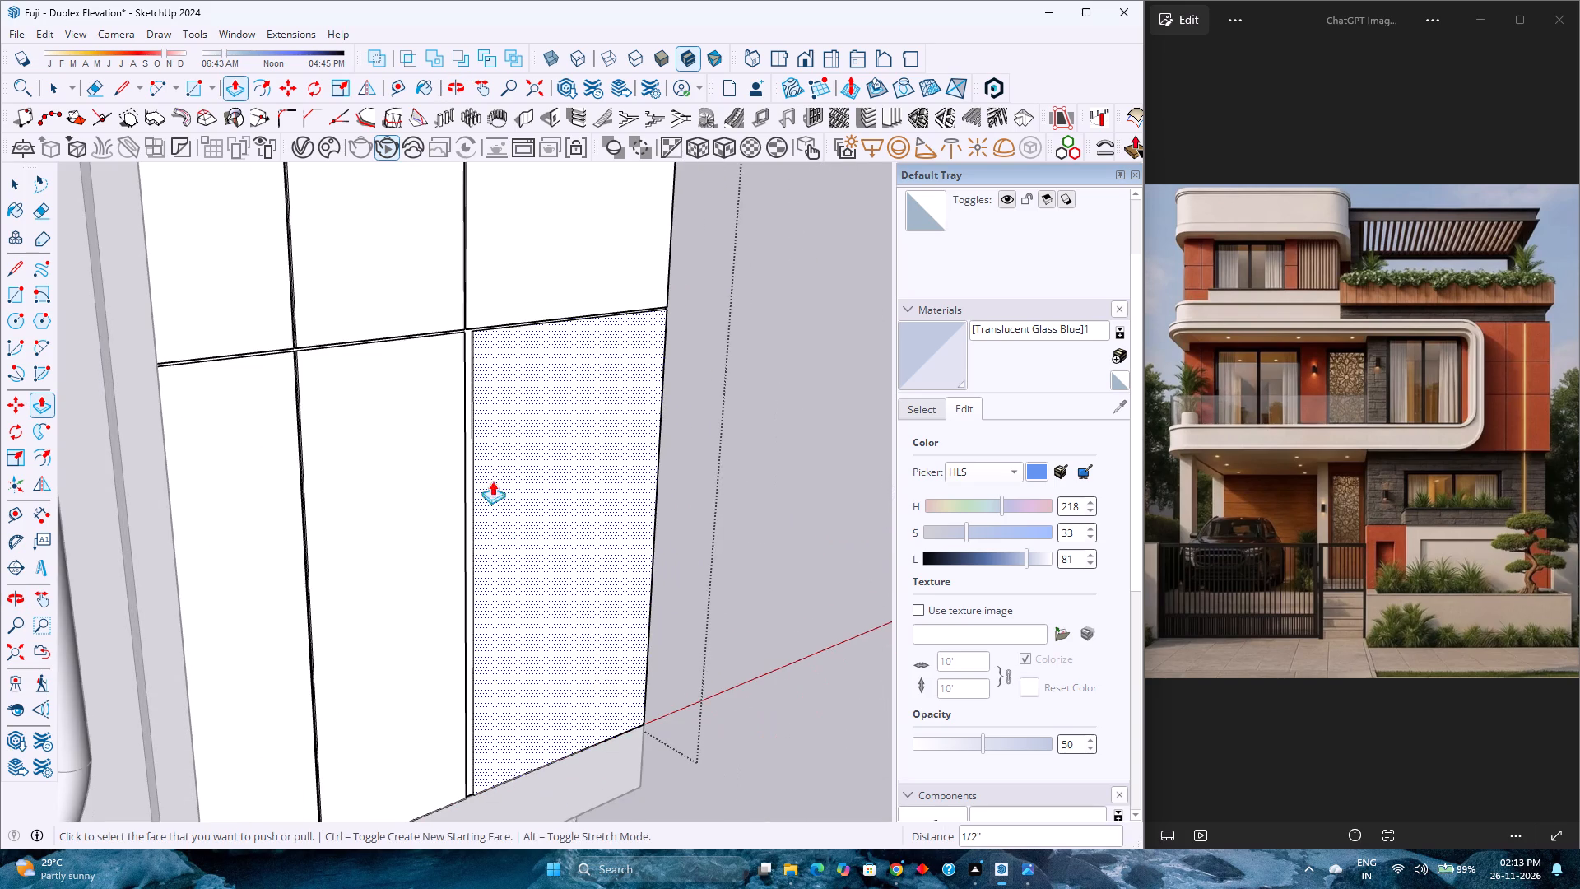
{"action": "scroll", "coordinate": [460, 311], "scroll_direction": "up", "scroll_amount": 19}
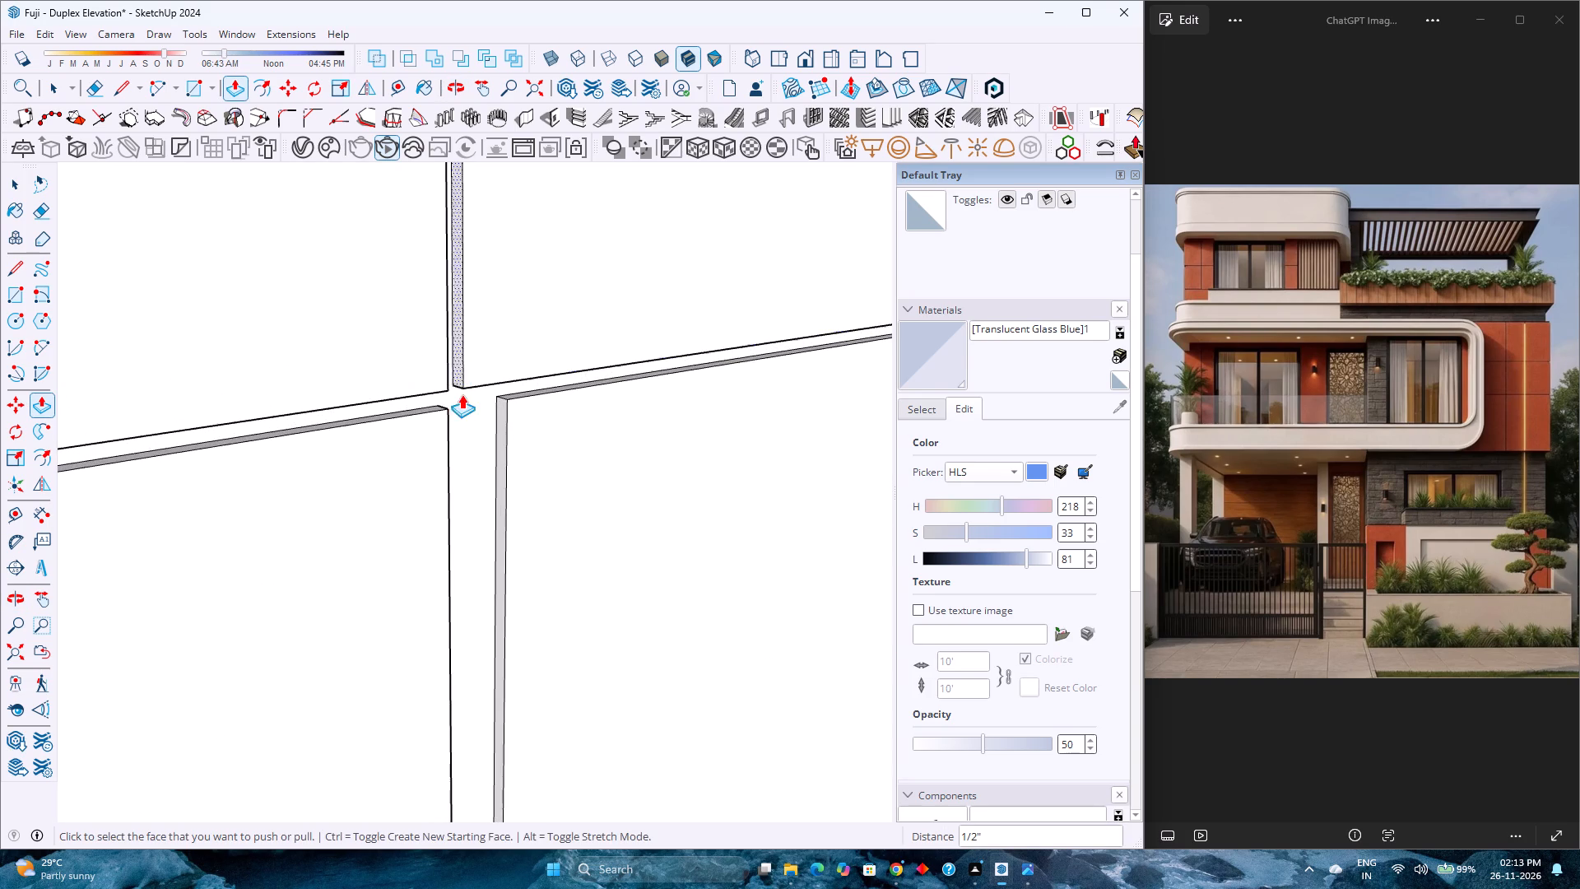
{"action": "scroll", "coordinate": [462, 394], "scroll_direction": "up", "scroll_amount": 2}
{"action": "left_click", "coordinate": [457, 377]}
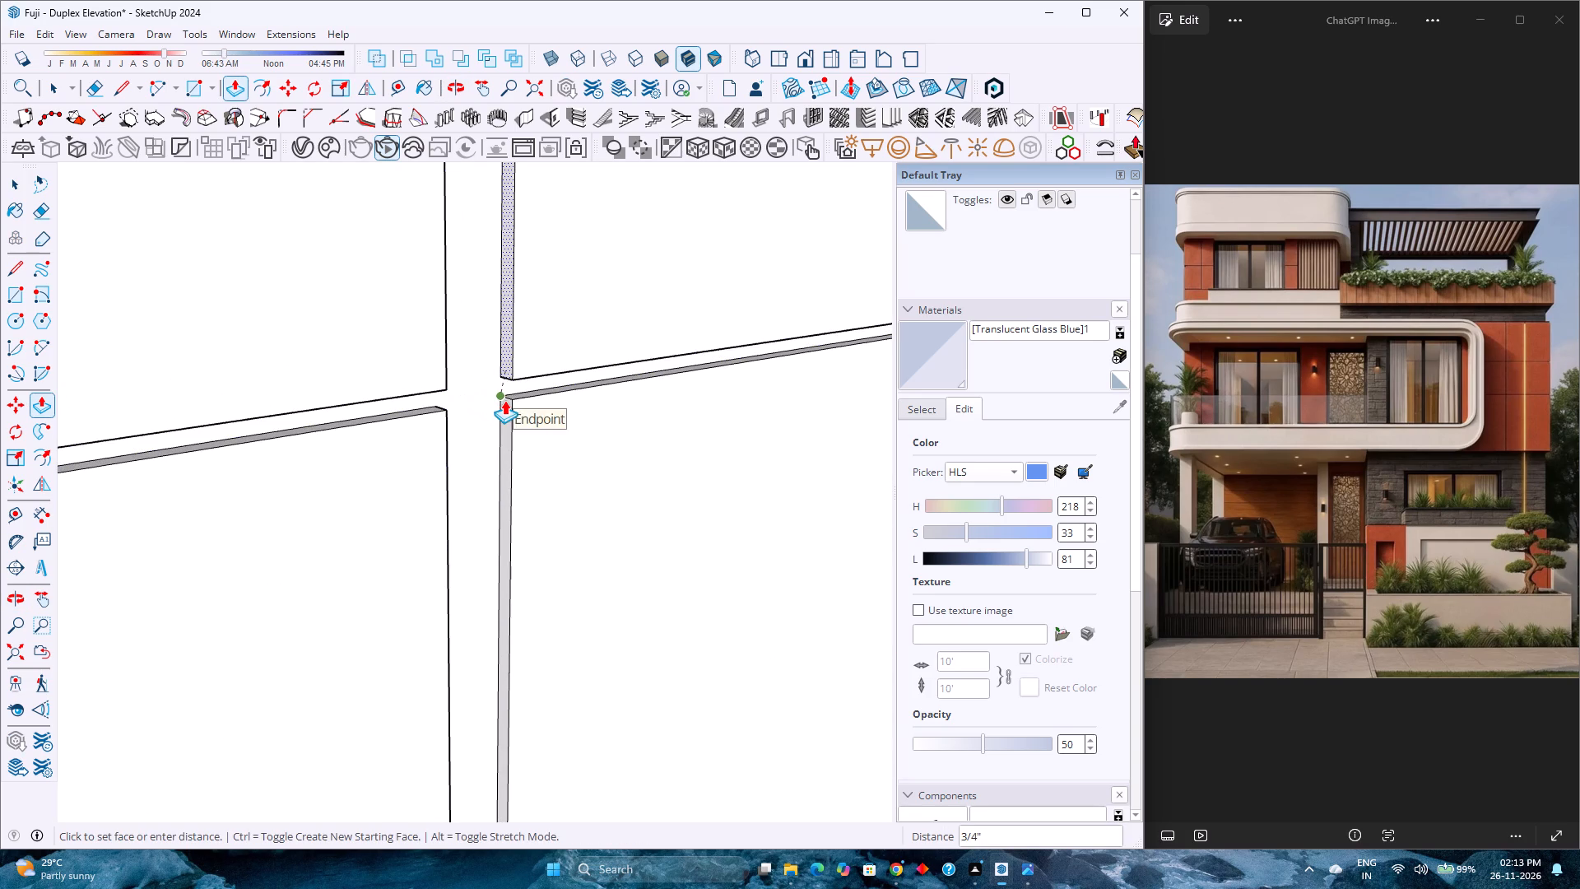
{"action": "left_click", "coordinate": [504, 400]}
Repeat the 3/4" push on the right side face of the groove's top segment and leave the wall group.
{"action": "scroll", "coordinate": [472, 446], "scroll_direction": "down", "scroll_amount": 10}
{"action": "middle_click_drag", "start_coordinate": [511, 380], "coordinate": [499, 632], "text": "shift"}
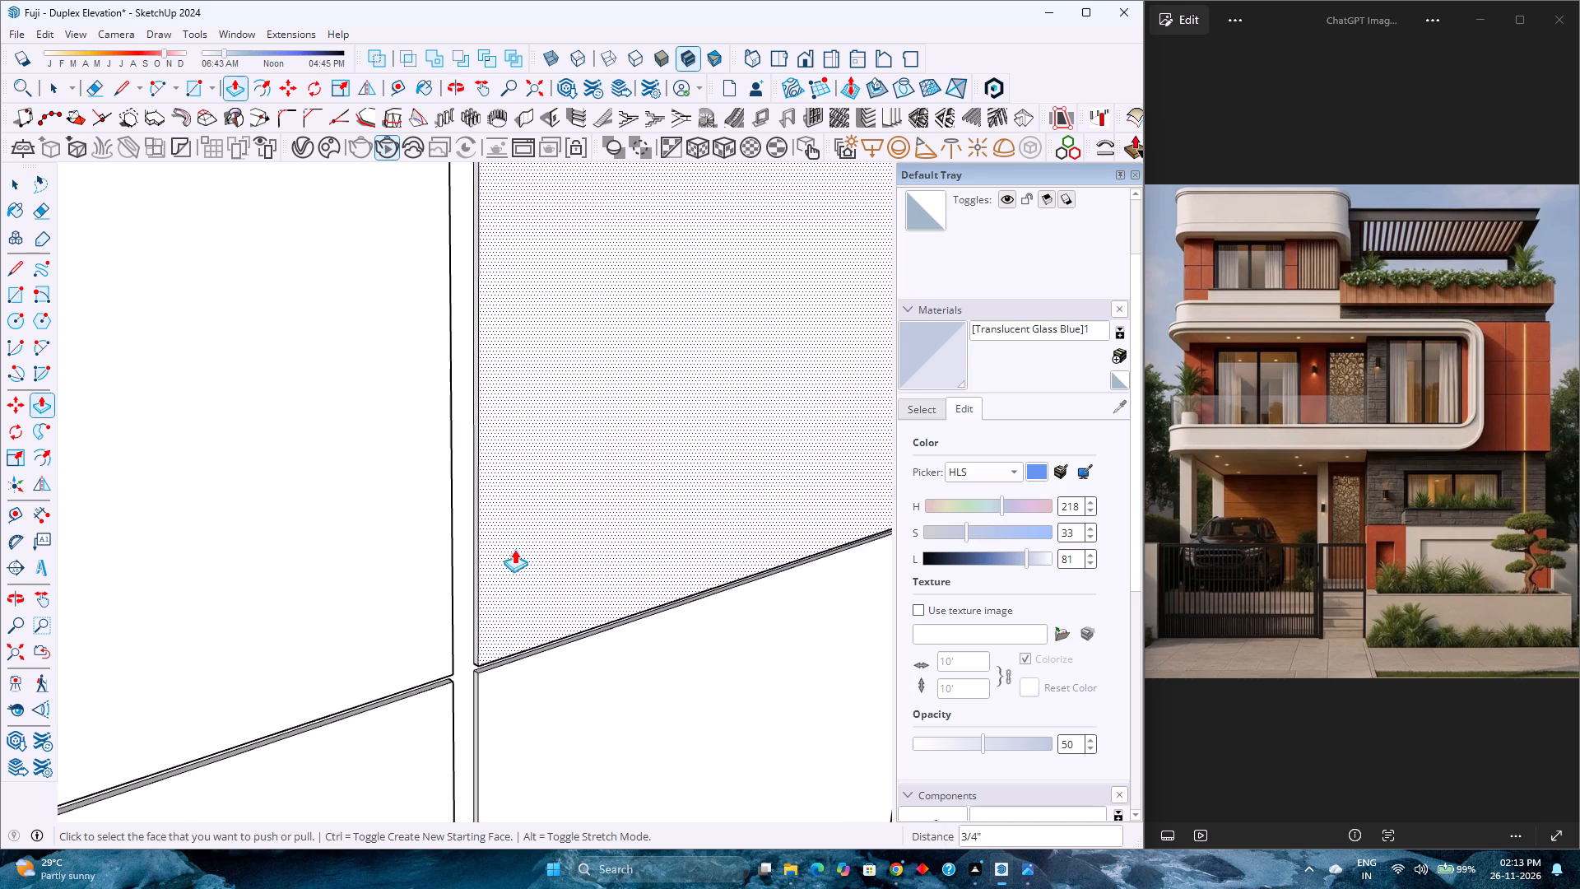
{"action": "scroll", "coordinate": [515, 545], "scroll_direction": "down", "scroll_amount": 9}
{"action": "middle_click_drag", "start_coordinate": [523, 452], "coordinate": [527, 707], "text": "shift"}
{"action": "middle_click", "coordinate": [527, 707], "text": "shift"}
{"action": "scroll", "coordinate": [489, 372], "scroll_direction": "up", "scroll_amount": 7}
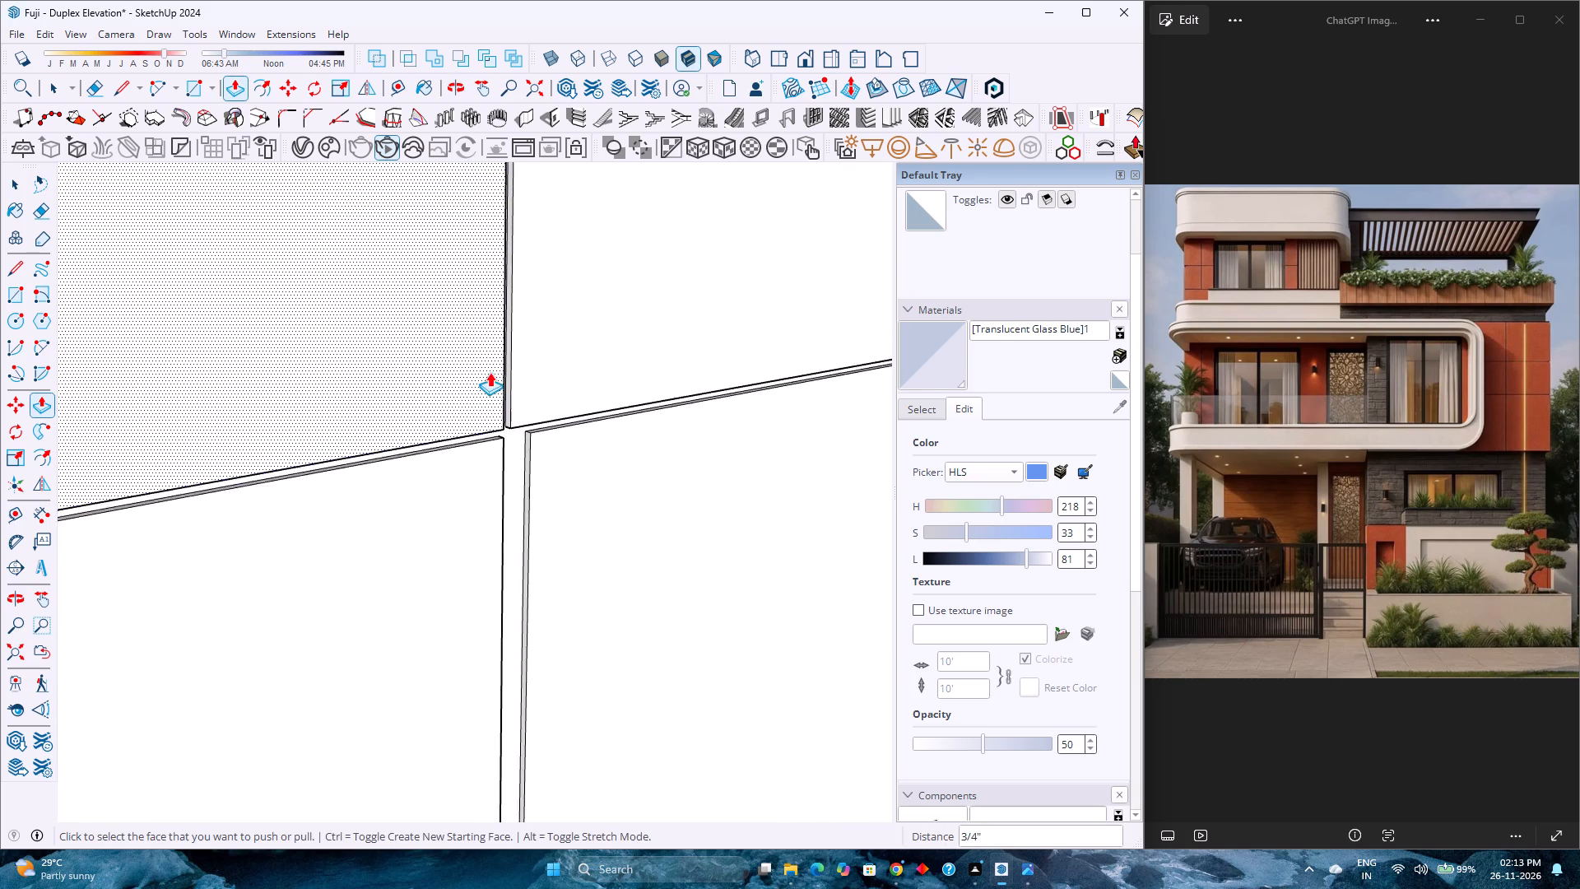
{"action": "scroll", "coordinate": [490, 372], "scroll_direction": "up", "scroll_amount": 9}
{"action": "double_click", "coordinate": [518, 432]}
{"action": "scroll", "coordinate": [516, 435], "scroll_direction": "down", "scroll_amount": 4}
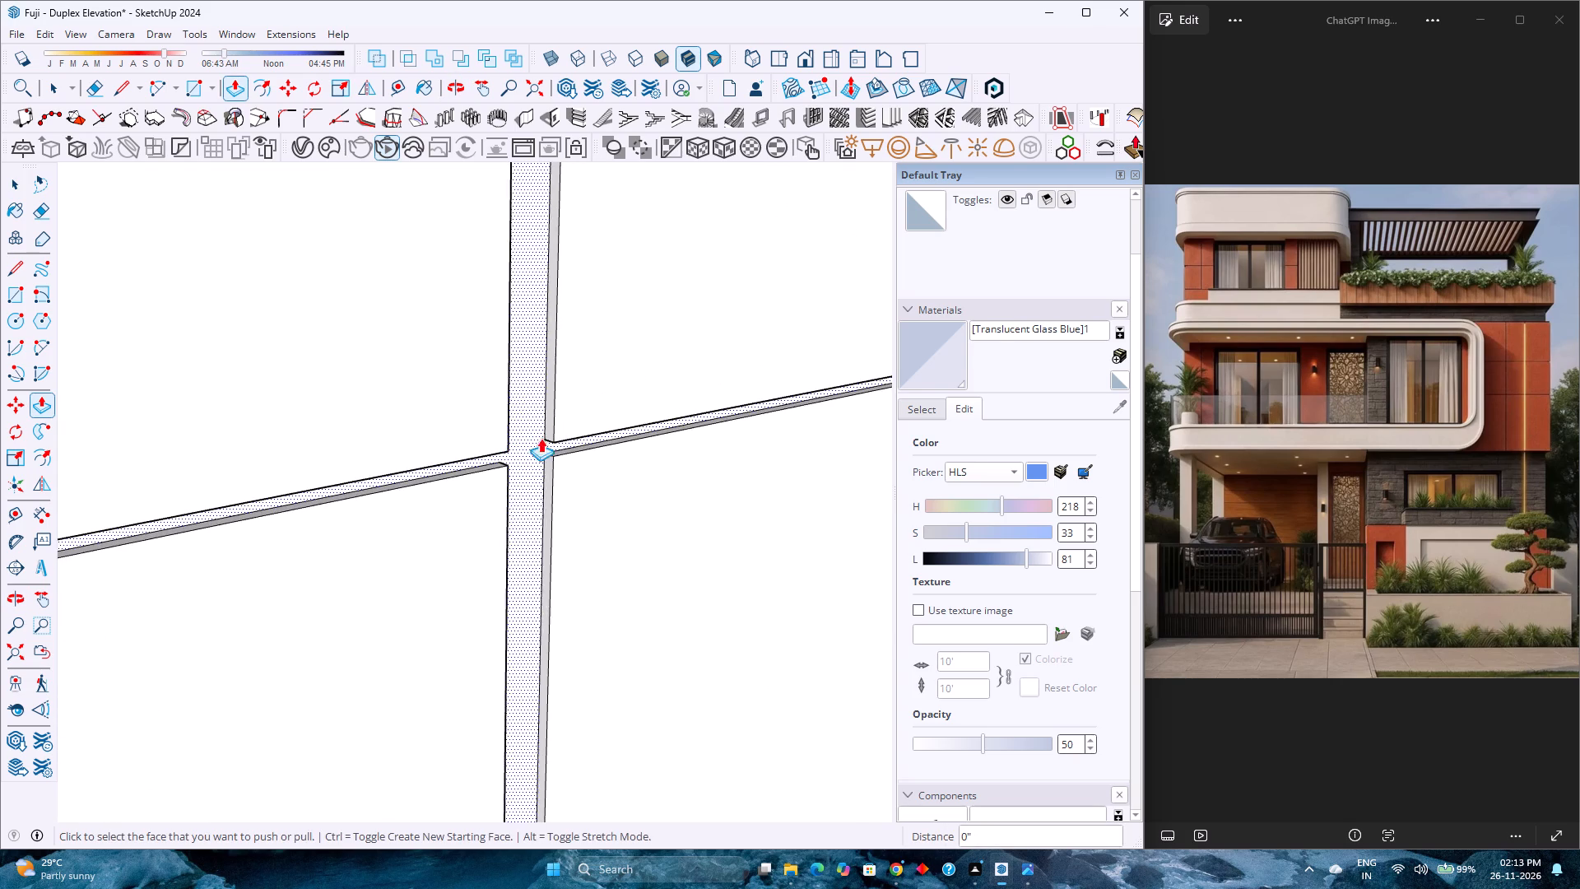
{"action": "scroll", "coordinate": [495, 543], "scroll_direction": "down", "scroll_amount": 20}
{"action": "scroll", "coordinate": [495, 543], "scroll_direction": "down", "scroll_amount": 1}
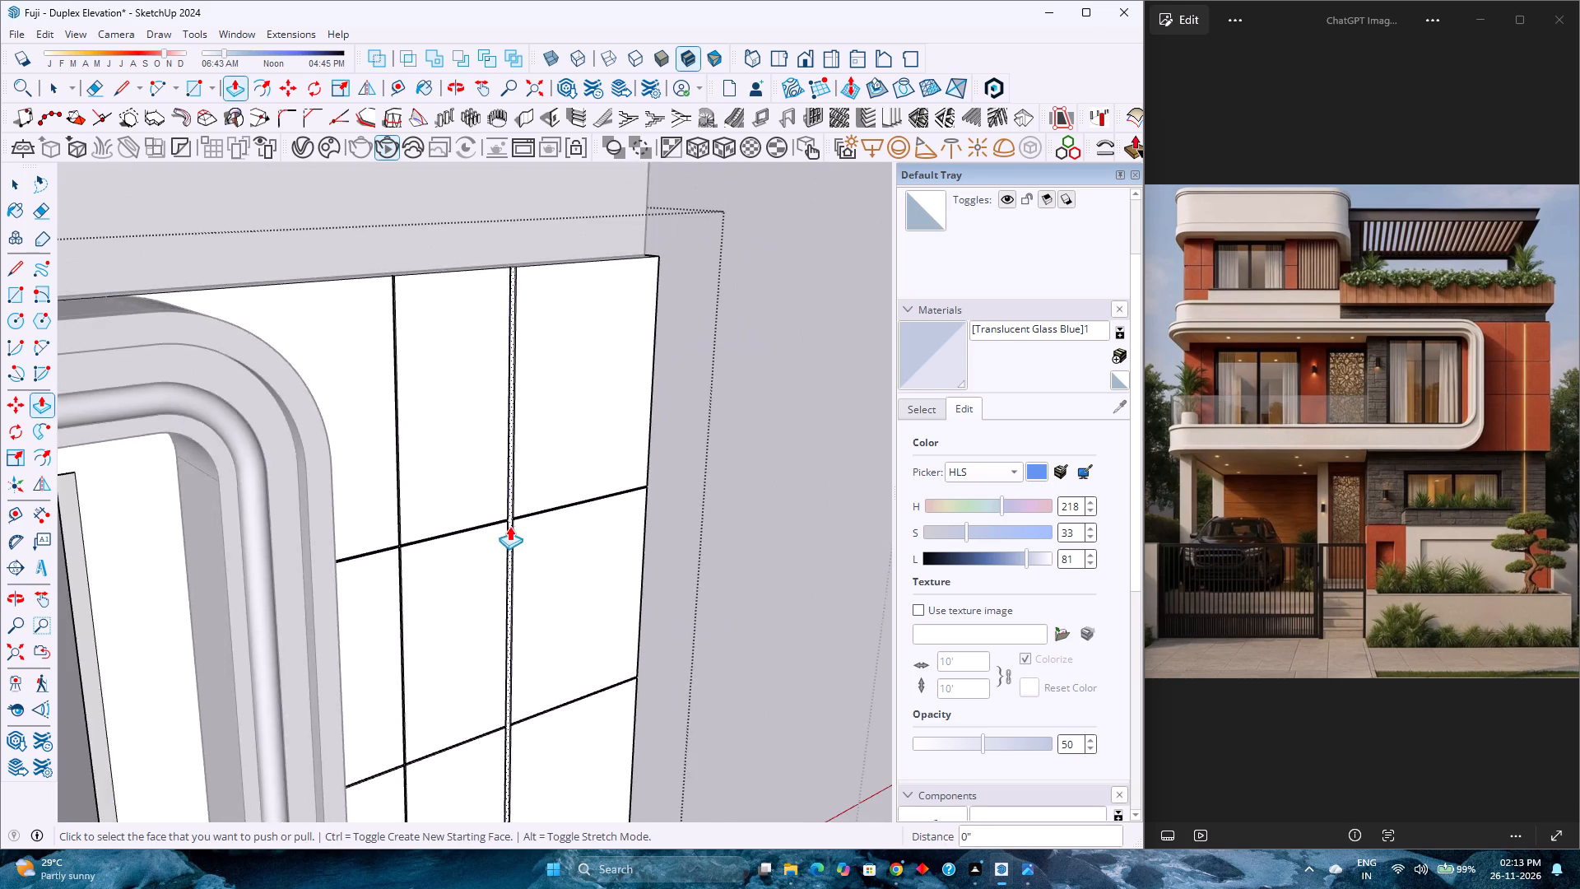
{"action": "scroll", "coordinate": [509, 526], "scroll_direction": "down", "scroll_amount": 4}
{"action": "scroll", "coordinate": [517, 528], "scroll_direction": "up", "scroll_amount": 1}
{"action": "middle_click_drag", "start_coordinate": [547, 562], "coordinate": [364, 502]}
{"action": "key", "text": "space"}
{"action": "scroll", "coordinate": [364, 482], "scroll_direction": "down", "scroll_amount": 11}
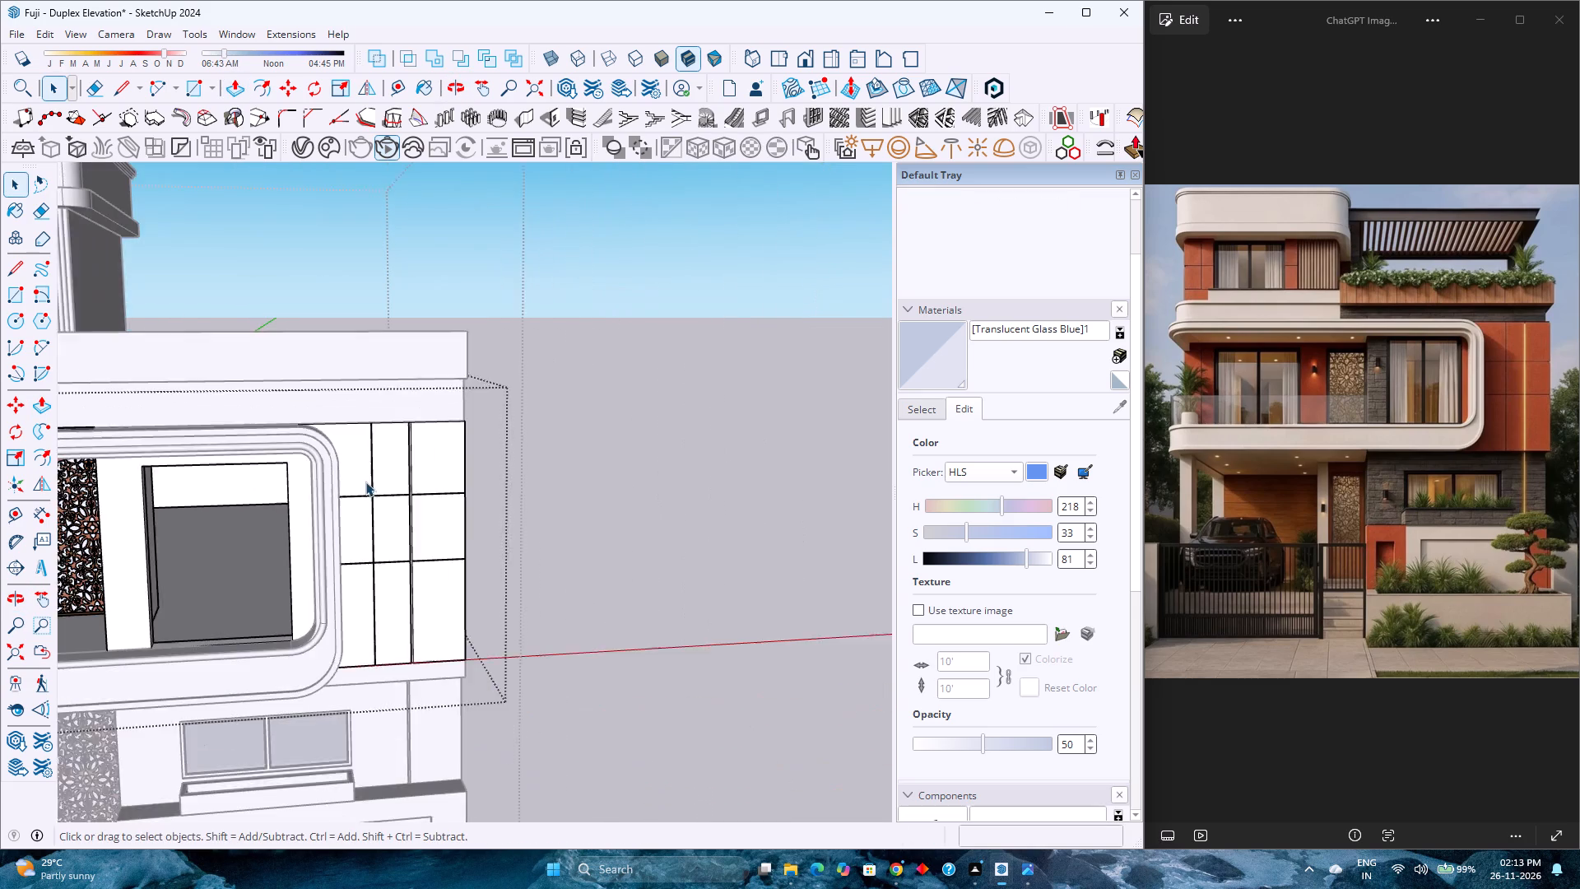
{"action": "scroll", "coordinate": [365, 482], "scroll_direction": "down", "scroll_amount": 1}
{"action": "left_click", "coordinate": [611, 617]}
Inside the lower wall group, copy the narrow vertical strip beside the window.
{"action": "scroll", "coordinate": [373, 781], "scroll_direction": "up", "scroll_amount": 4}
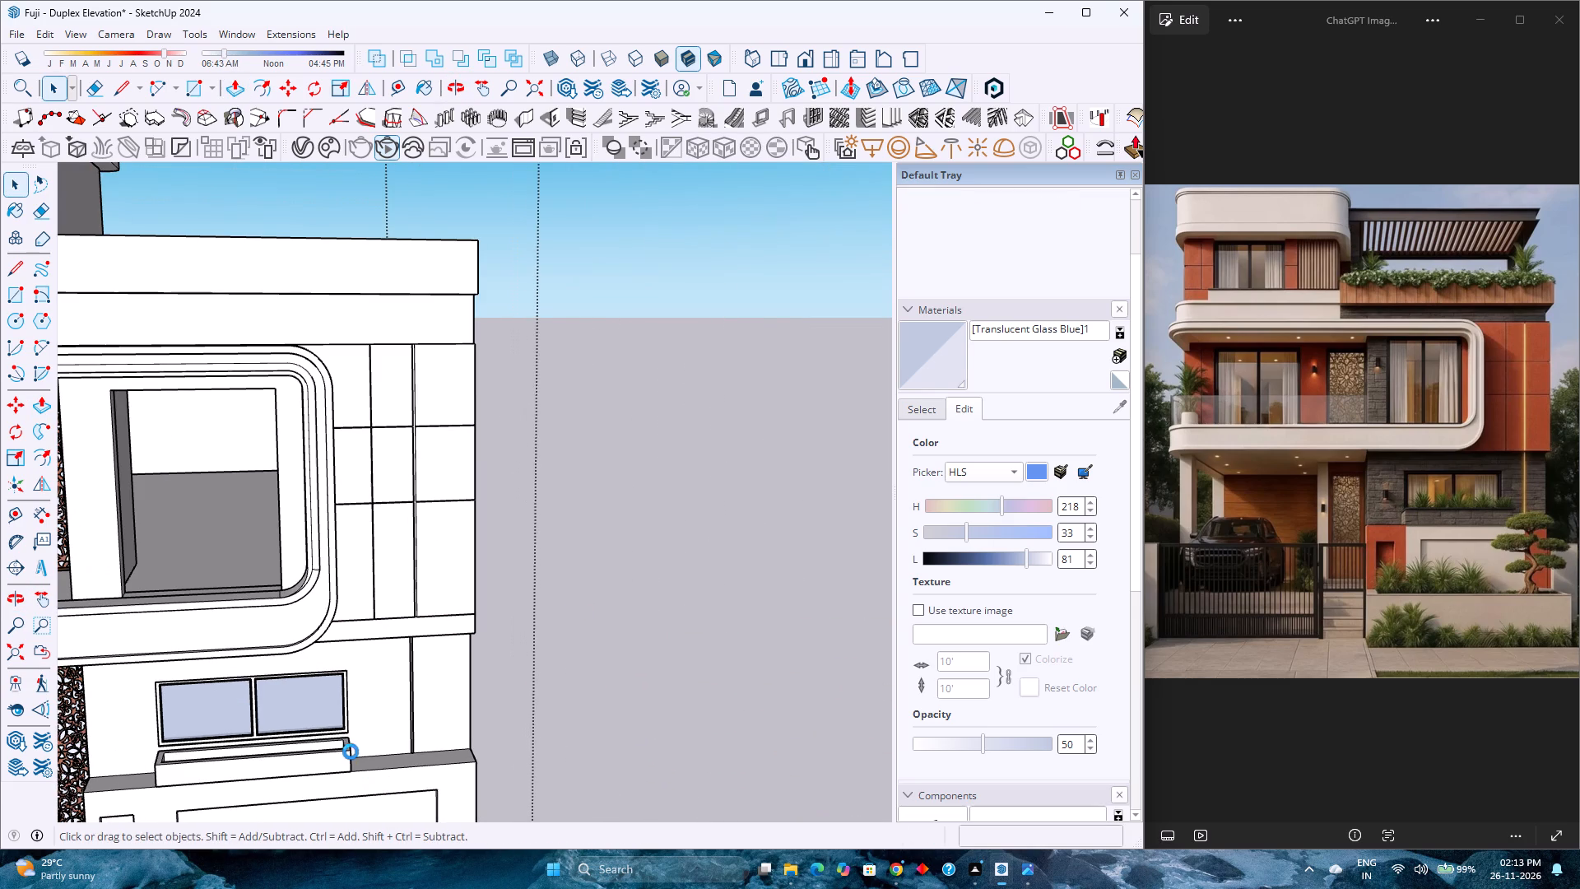
{"action": "scroll", "coordinate": [351, 752], "scroll_direction": "up", "scroll_amount": 5}
{"action": "scroll", "coordinate": [414, 698], "scroll_direction": "up", "scroll_amount": 8}
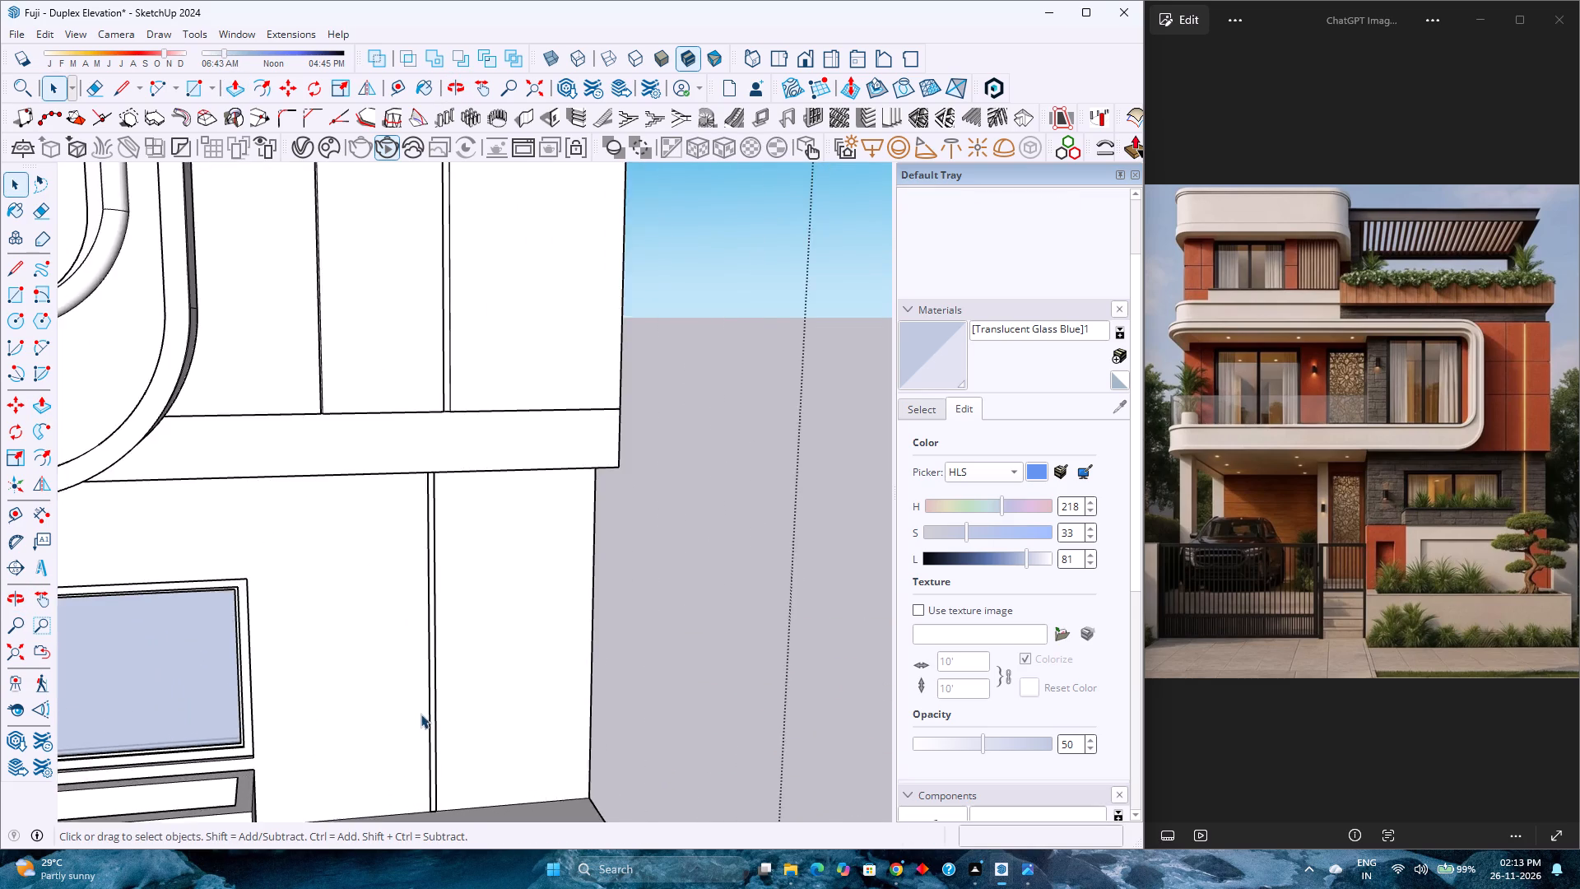
{"action": "scroll", "coordinate": [421, 714], "scroll_direction": "up", "scroll_amount": 1}
{"action": "double_click", "coordinate": [435, 700]}
{"action": "scroll", "coordinate": [435, 700], "scroll_direction": "up", "scroll_amount": 2}
{"action": "left_click", "coordinate": [435, 700]}
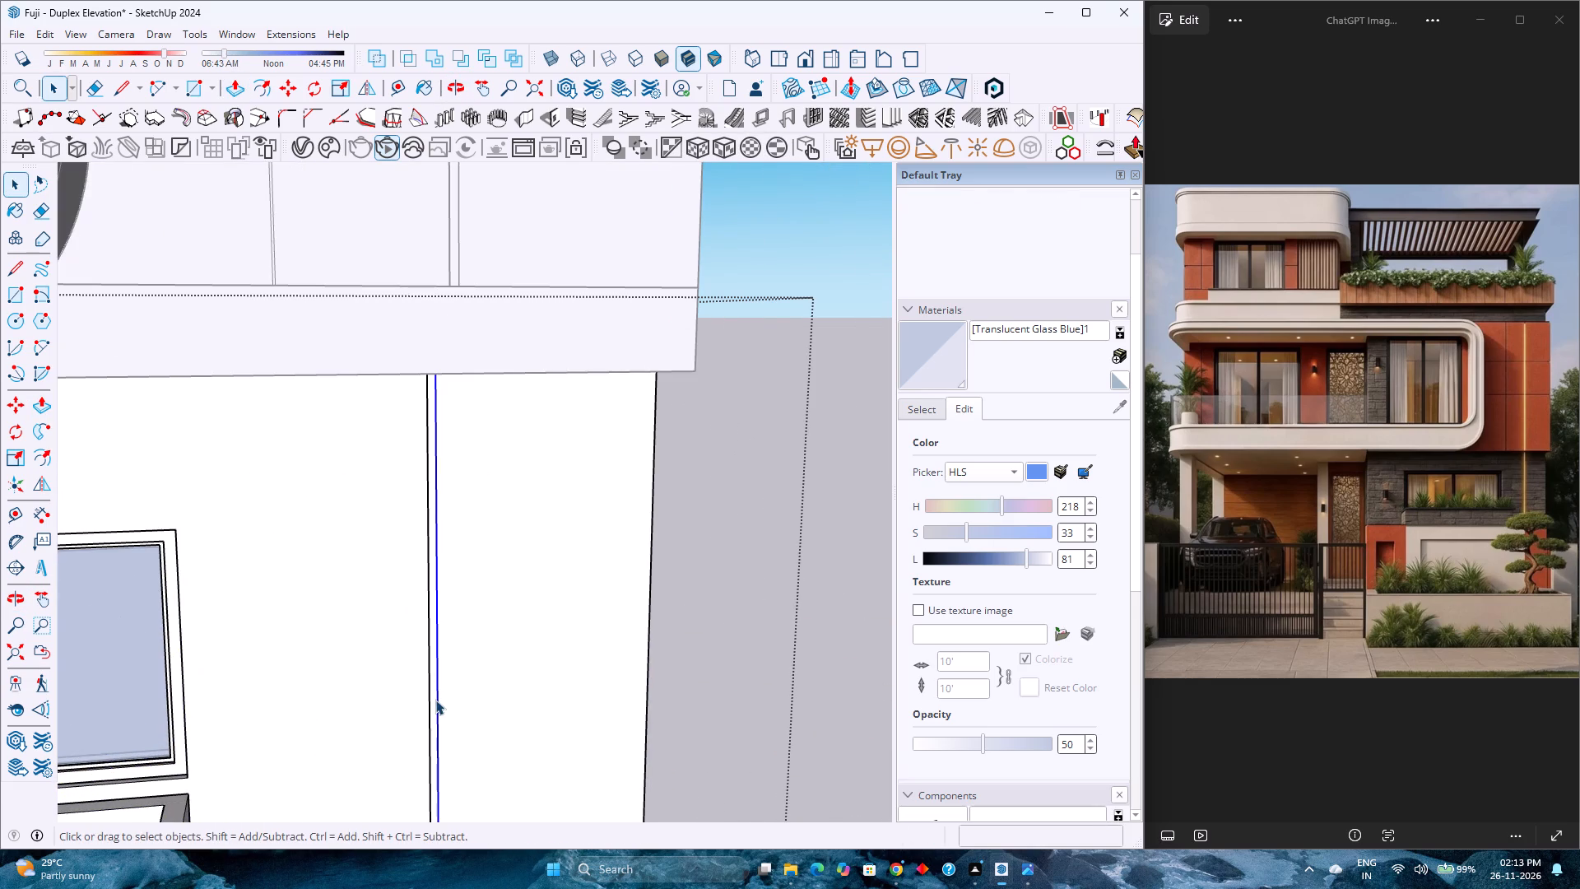
{"action": "scroll", "coordinate": [435, 700], "scroll_direction": "up", "scroll_amount": 8}
{"action": "left_click", "coordinate": [433, 698]}
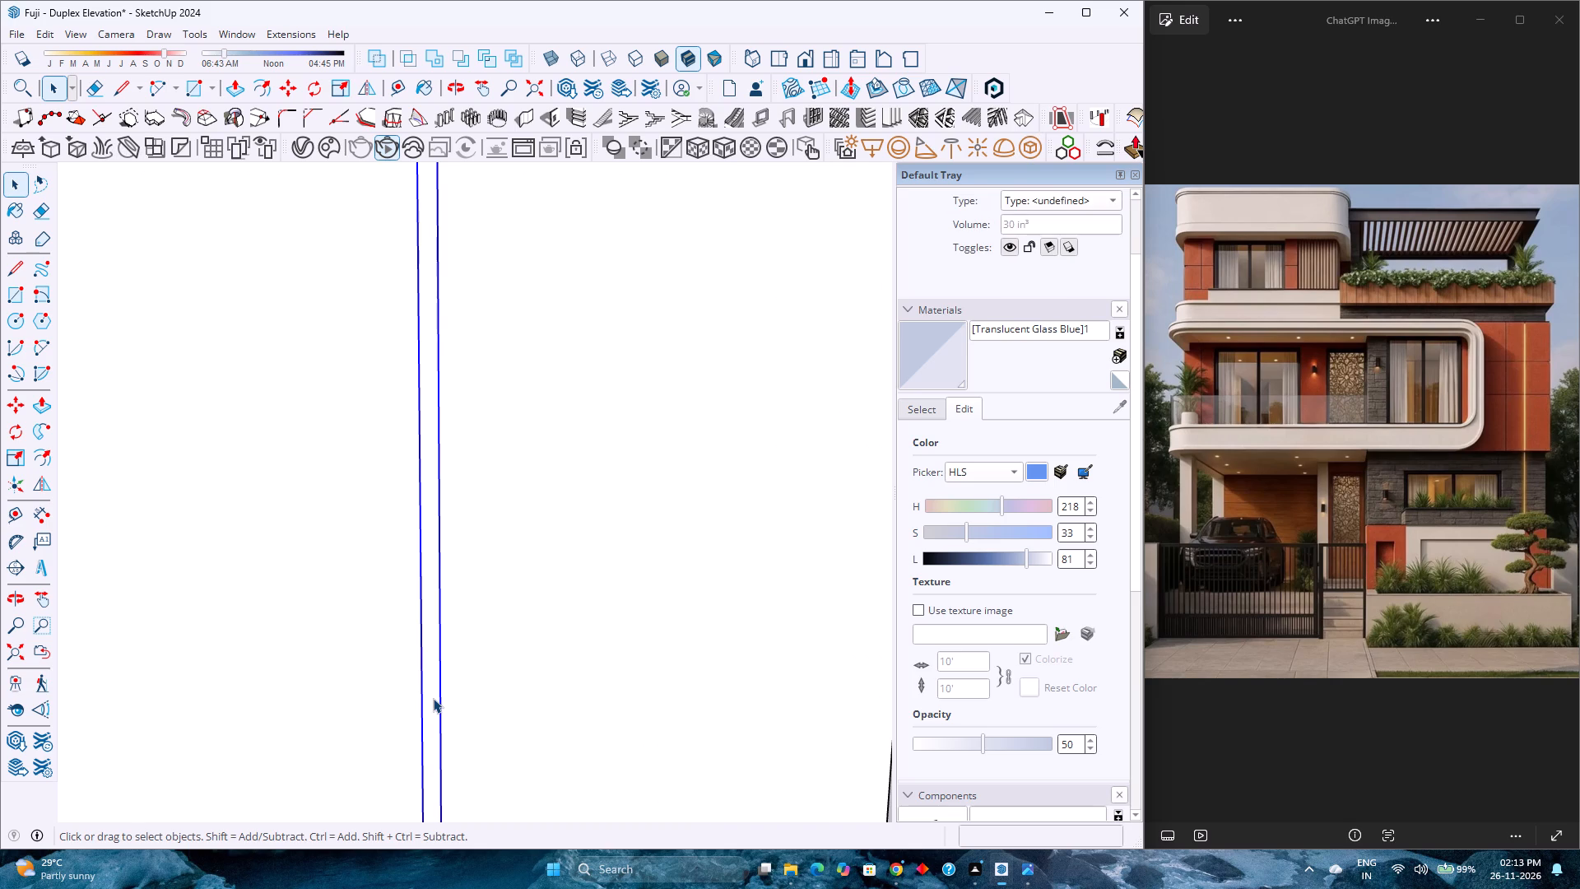
{"action": "scroll", "coordinate": [433, 698], "scroll_direction": "up", "scroll_amount": 3}
{"action": "triple_click", "coordinate": [433, 698]}
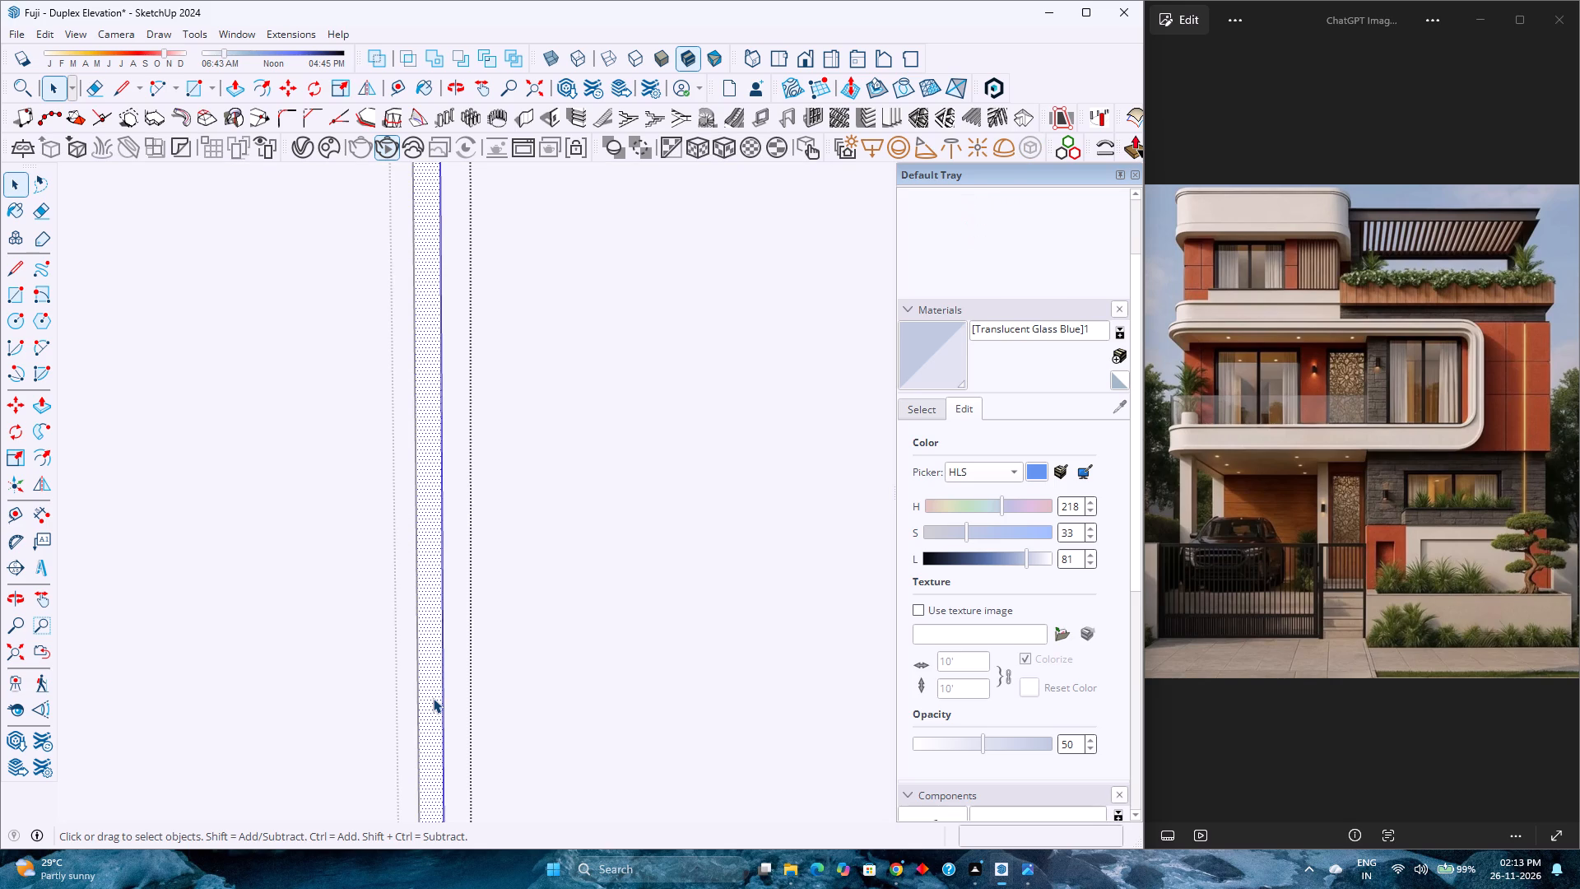
{"action": "key", "text": "Escape"}
{"action": "left_click", "coordinate": [433, 698]}
{"action": "key", "text": "ctrl+c"}
Paste the copied strip inside the upper wall group at the bottom-left corner of the widened right vertical groove.
{"action": "scroll", "coordinate": [433, 698], "scroll_direction": "down", "scroll_amount": 5}
{"action": "scroll", "coordinate": [433, 698], "scroll_direction": "down", "scroll_amount": 17}
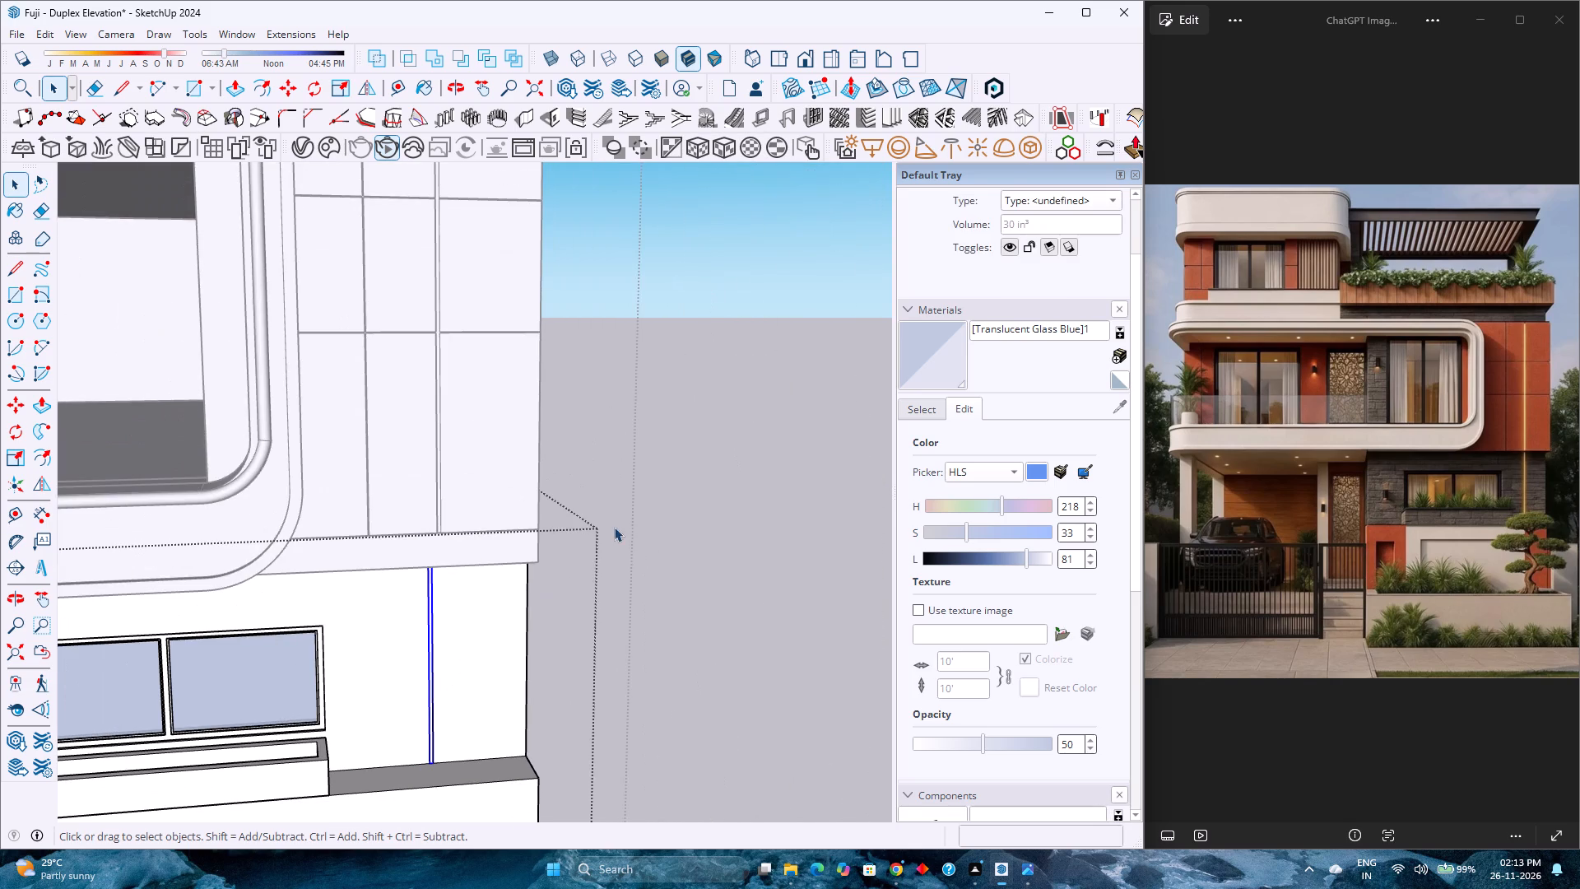
{"action": "left_click", "coordinate": [614, 527]}
{"action": "scroll", "coordinate": [439, 507], "scroll_direction": "up", "scroll_amount": 2}
{"action": "double_click", "coordinate": [441, 506]}
{"action": "scroll", "coordinate": [441, 506], "scroll_direction": "up", "scroll_amount": 4}
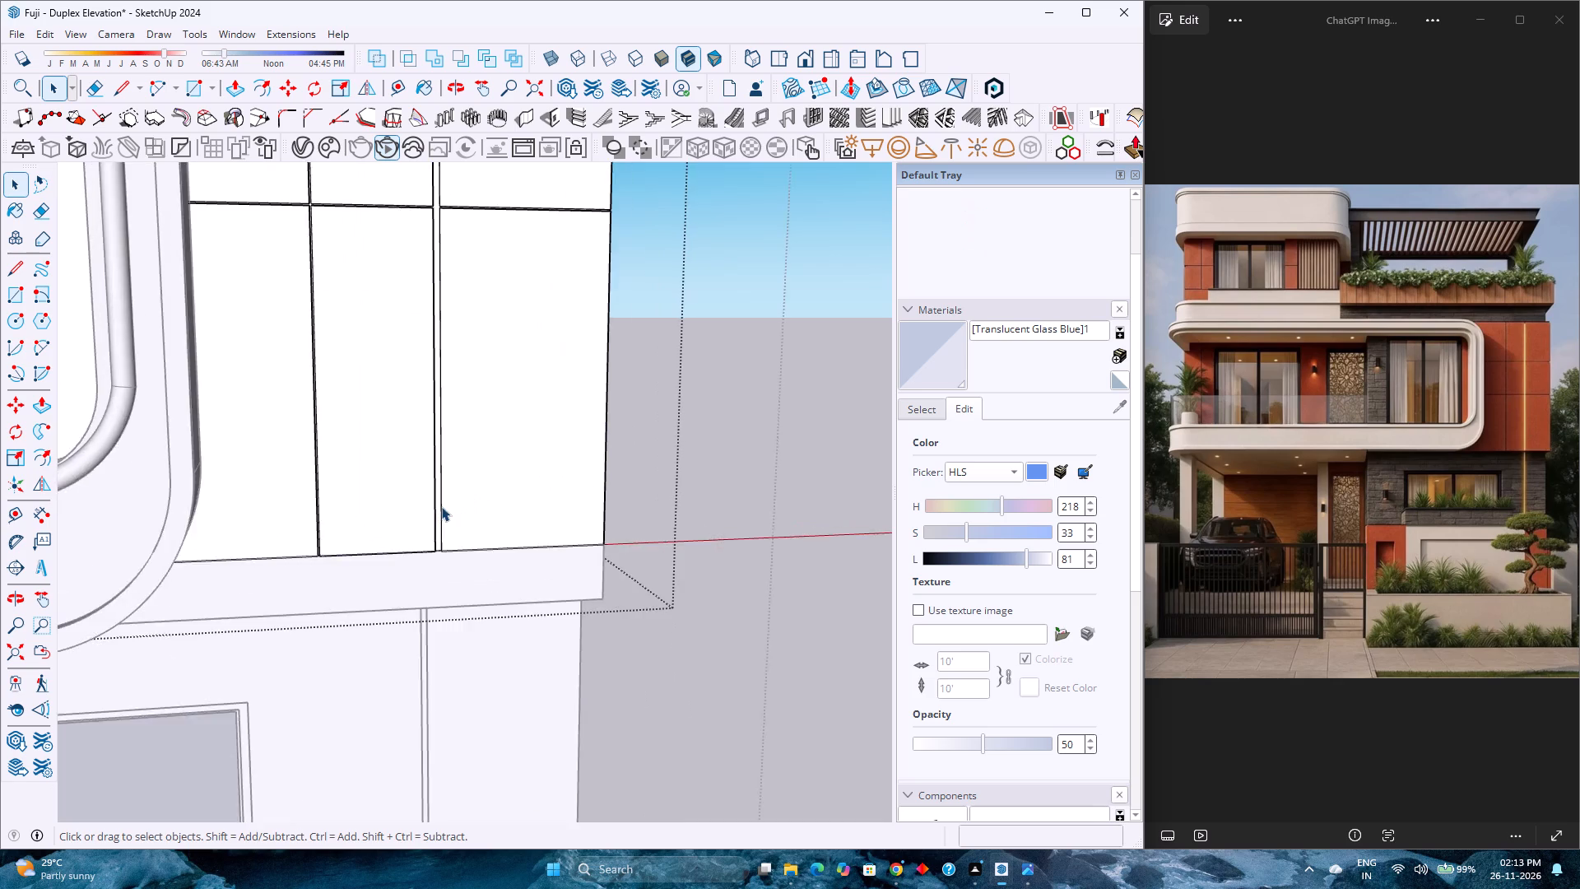
{"action": "scroll", "coordinate": [441, 506], "scroll_direction": "up", "scroll_amount": 3}
{"action": "left_click", "coordinate": [440, 506]}
{"action": "scroll", "coordinate": [434, 519], "scroll_direction": "up", "scroll_amount": 7}
{"action": "left_click", "coordinate": [431, 533]}
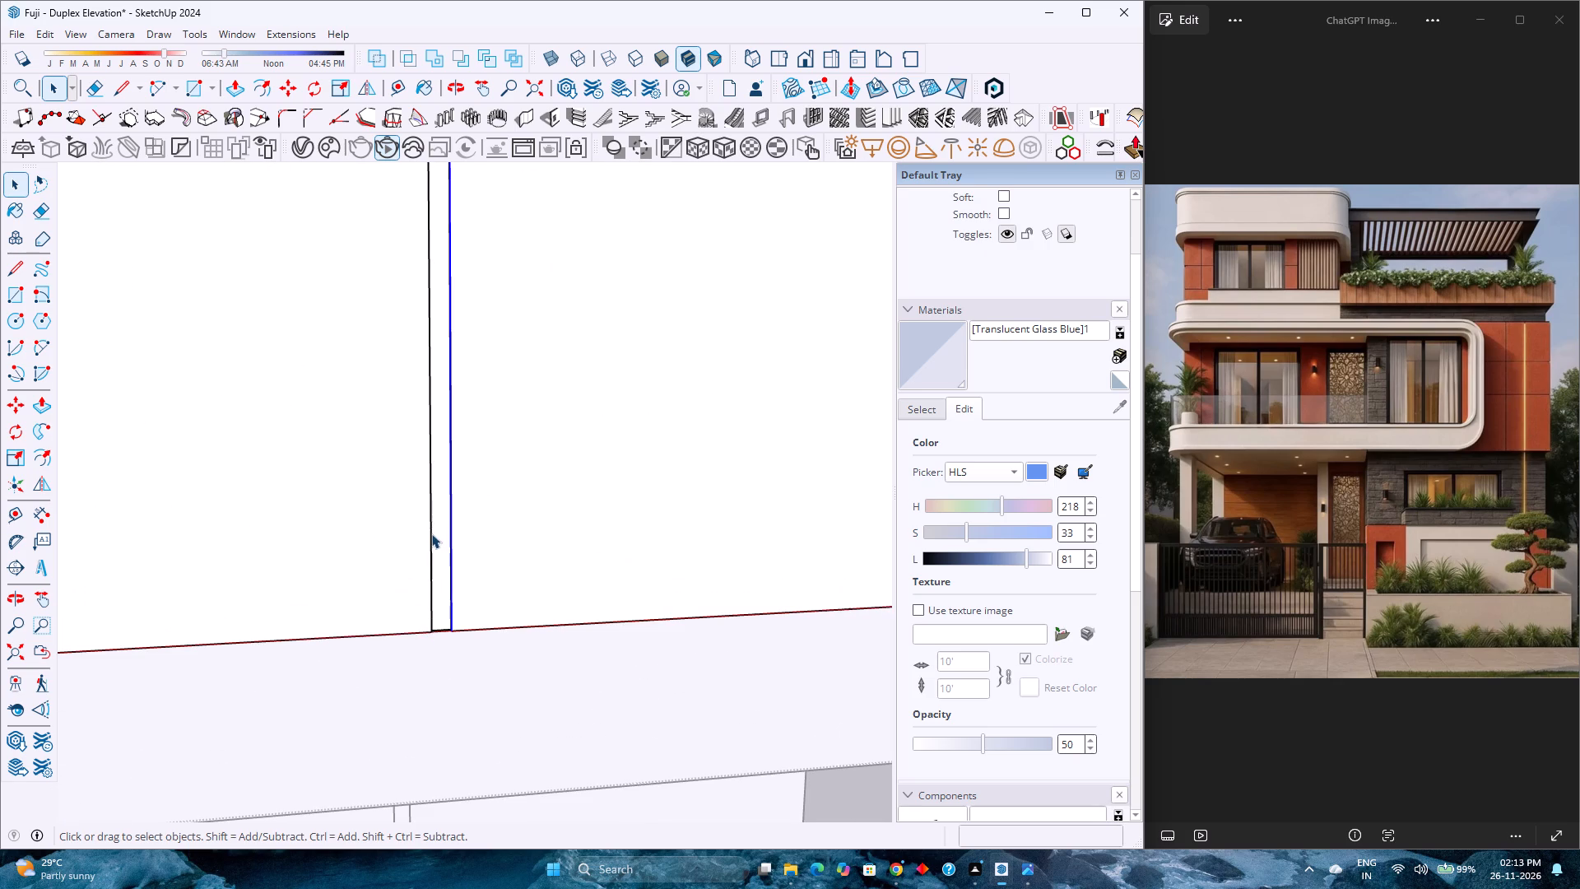
{"action": "left_click", "coordinate": [438, 539]}
{"action": "key", "text": "ctrl+v"}
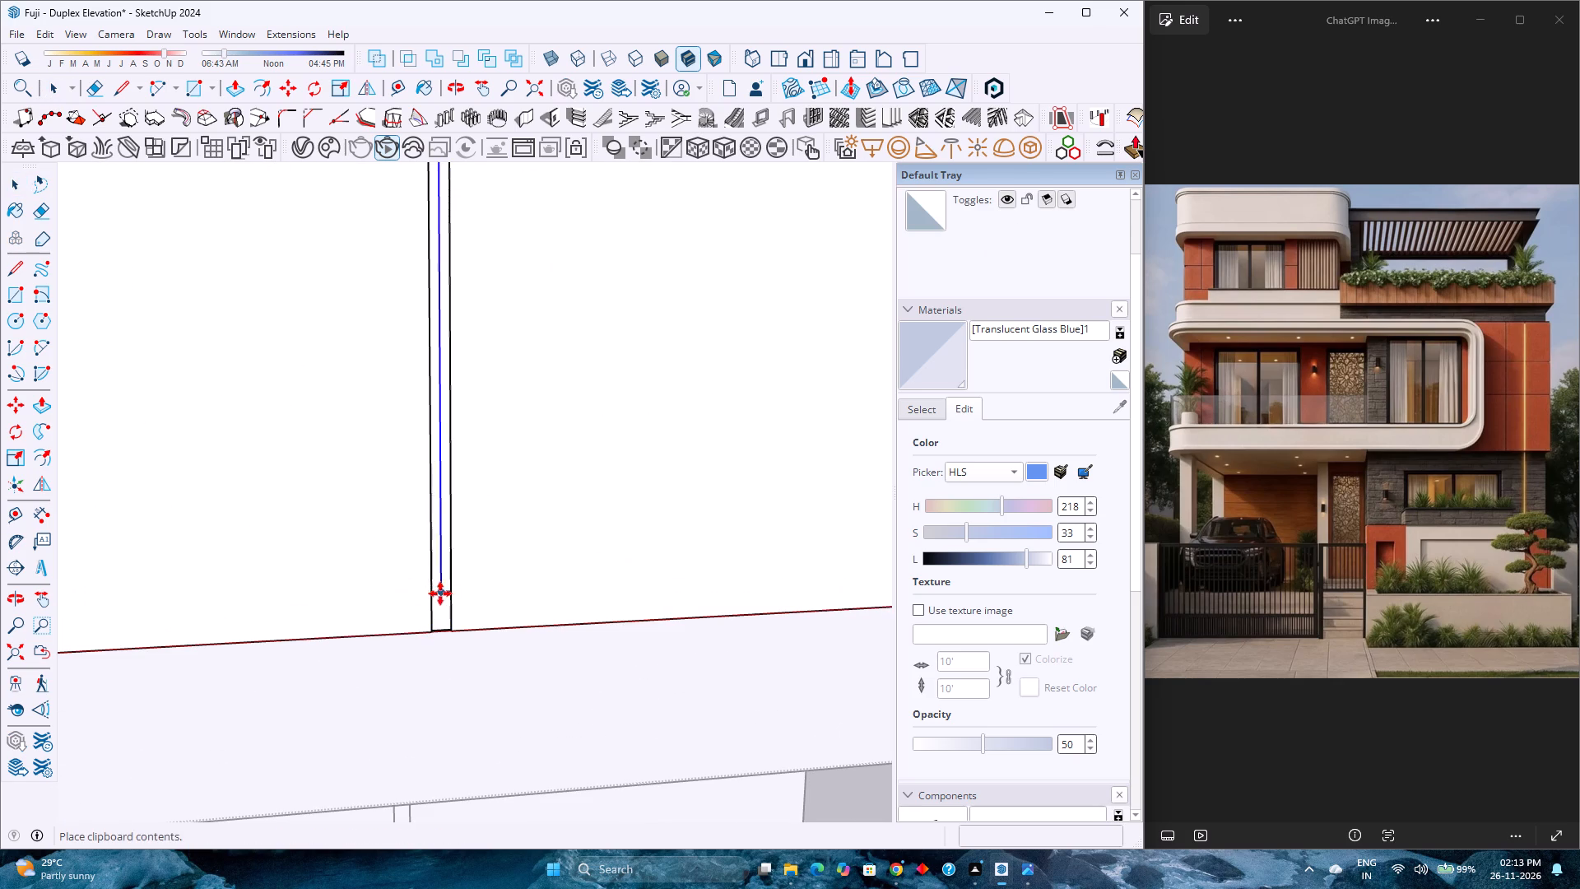
{"action": "left_click", "coordinate": [432, 632]}
Scale the pasted strip in the upper wall's groove to 0.50 of its depth along the green axis.
{"action": "scroll", "coordinate": [436, 630], "scroll_direction": "up", "scroll_amount": 6}
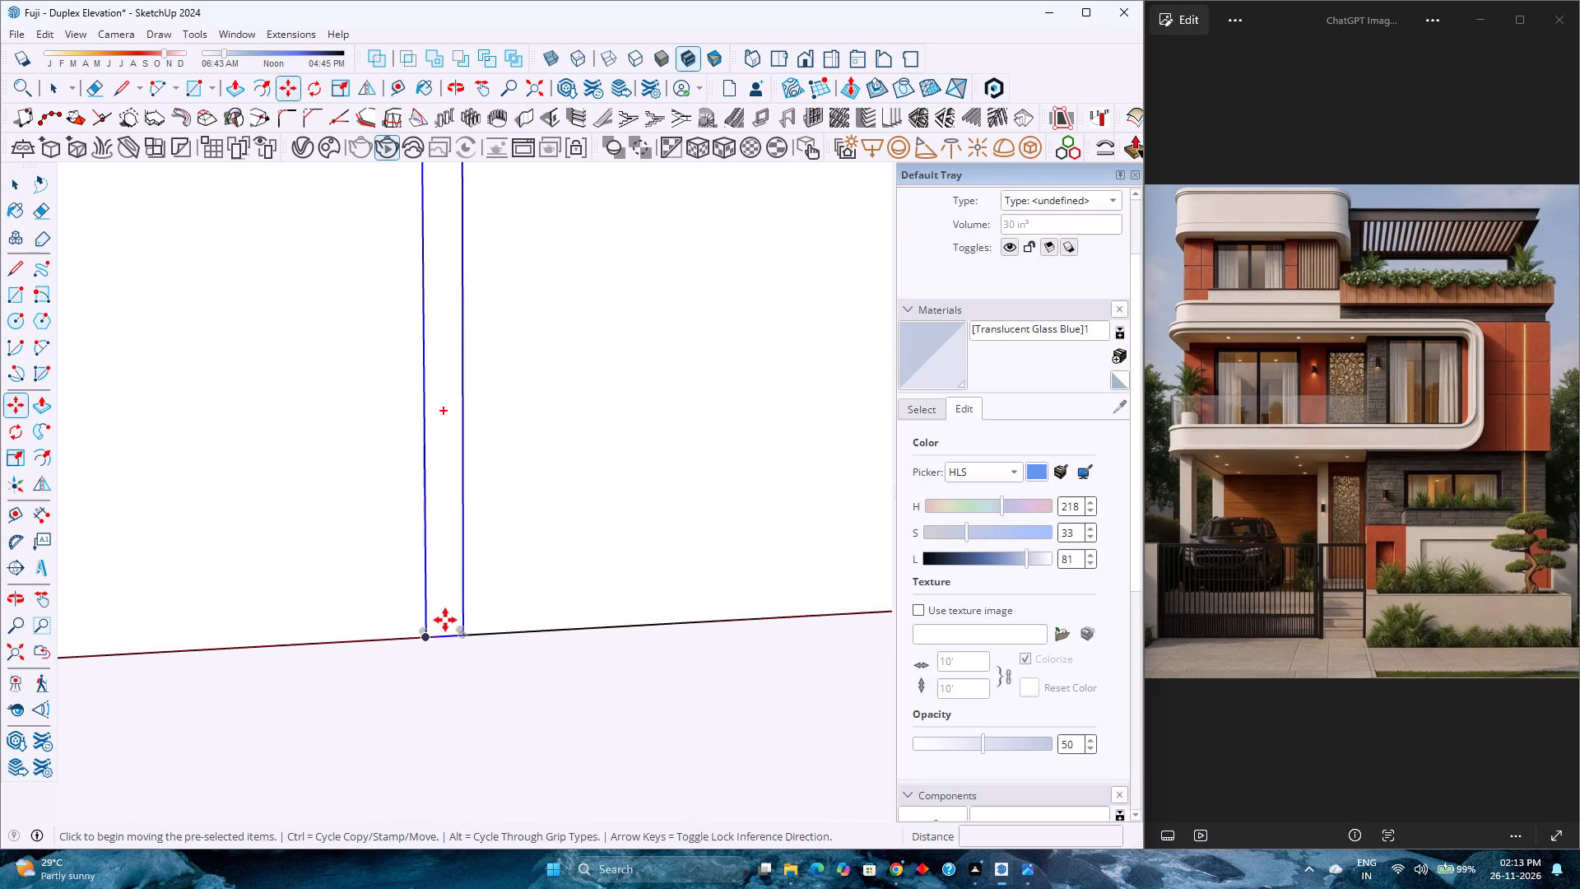
{"action": "scroll", "coordinate": [445, 620], "scroll_direction": "up", "scroll_amount": 2}
{"action": "middle_click_drag", "start_coordinate": [446, 620], "coordinate": [143, 776]}
{"action": "middle_click", "coordinate": [143, 776]}
{"action": "scroll", "coordinate": [364, 728], "scroll_direction": "down", "scroll_amount": 9}
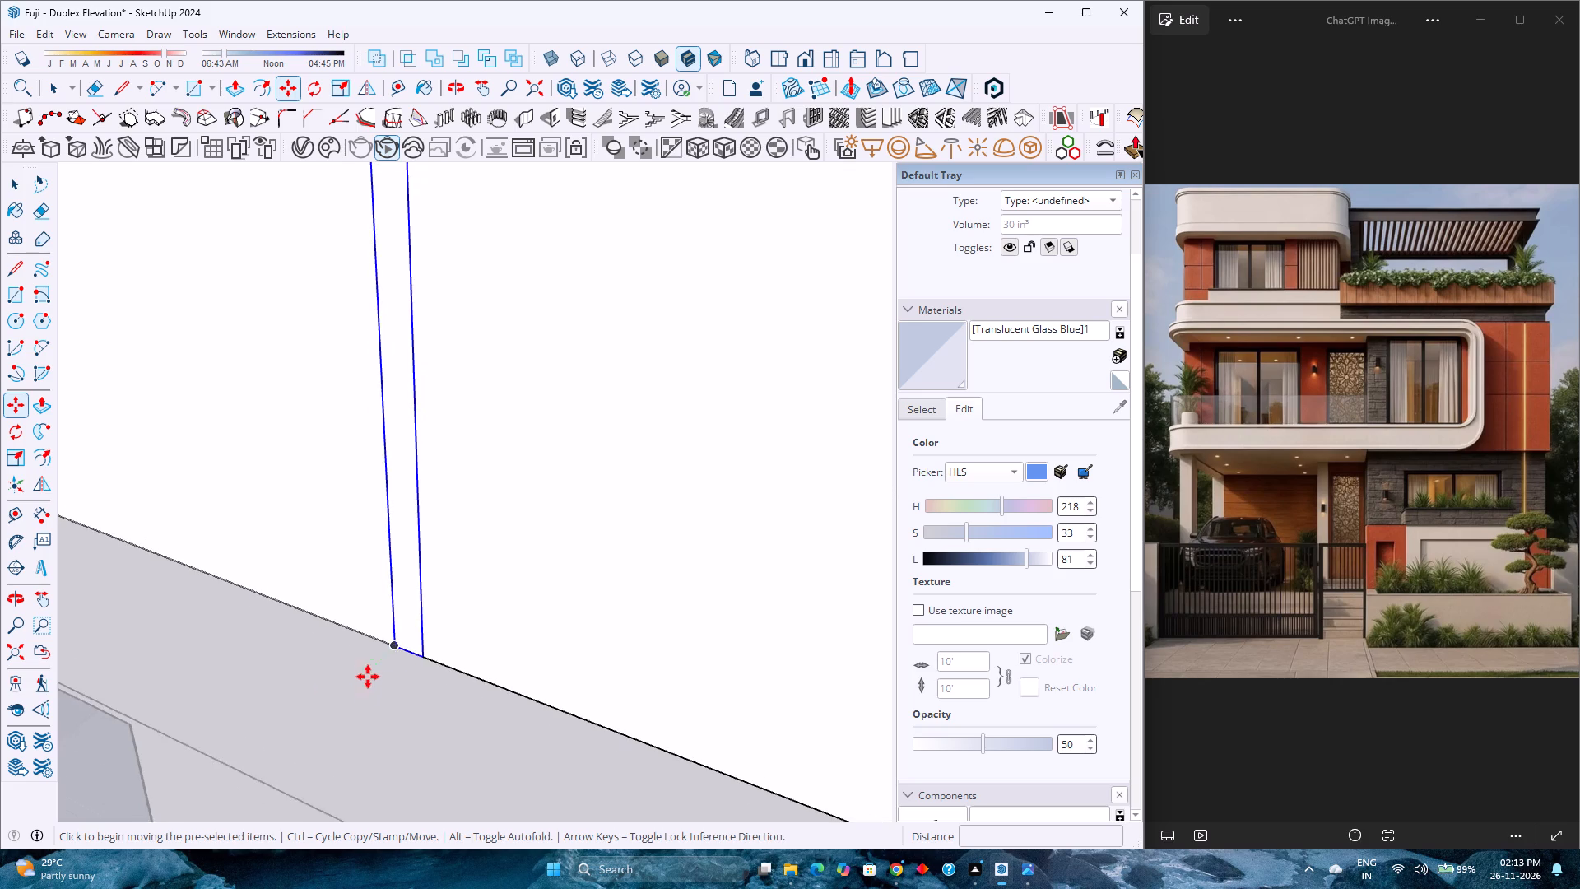
{"action": "scroll", "coordinate": [368, 677], "scroll_direction": "down", "scroll_amount": 20}
{"action": "scroll", "coordinate": [368, 677], "scroll_direction": "down", "scroll_amount": 6}
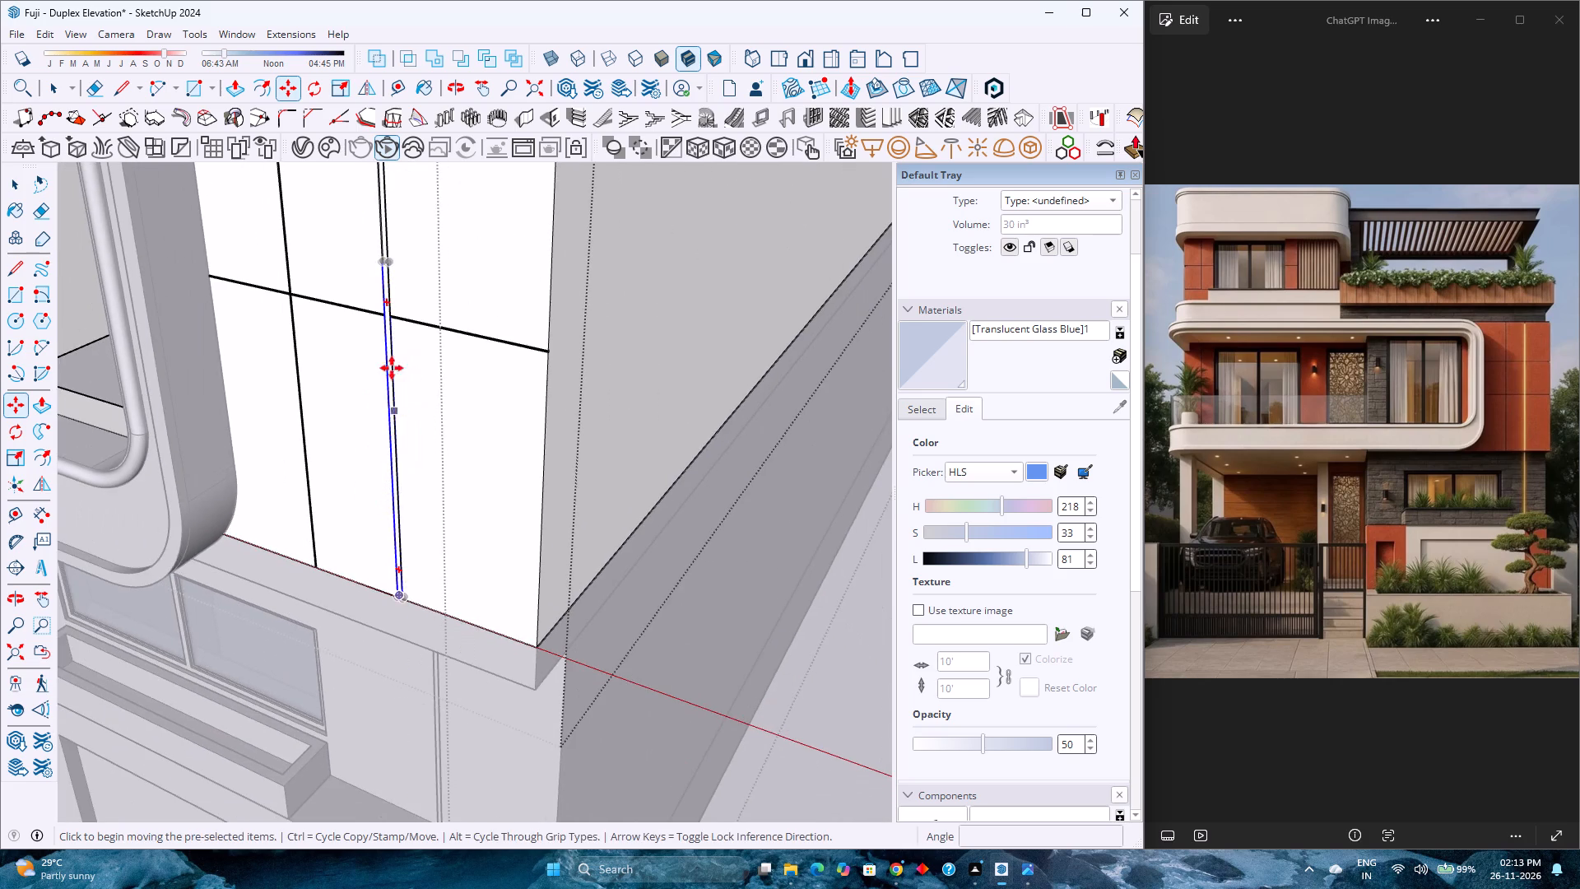
{"action": "scroll", "coordinate": [415, 327], "scroll_direction": "up", "scroll_amount": 12}
{"action": "middle_click_drag", "start_coordinate": [383, 268], "coordinate": [401, 491], "text": "shift"}
{"action": "scroll", "coordinate": [370, 438], "scroll_direction": "up", "scroll_amount": 20}
{"action": "scroll", "coordinate": [370, 438], "scroll_direction": "up", "scroll_amount": 5}
{"action": "middle_click_drag", "start_coordinate": [400, 456], "coordinate": [425, 597]}
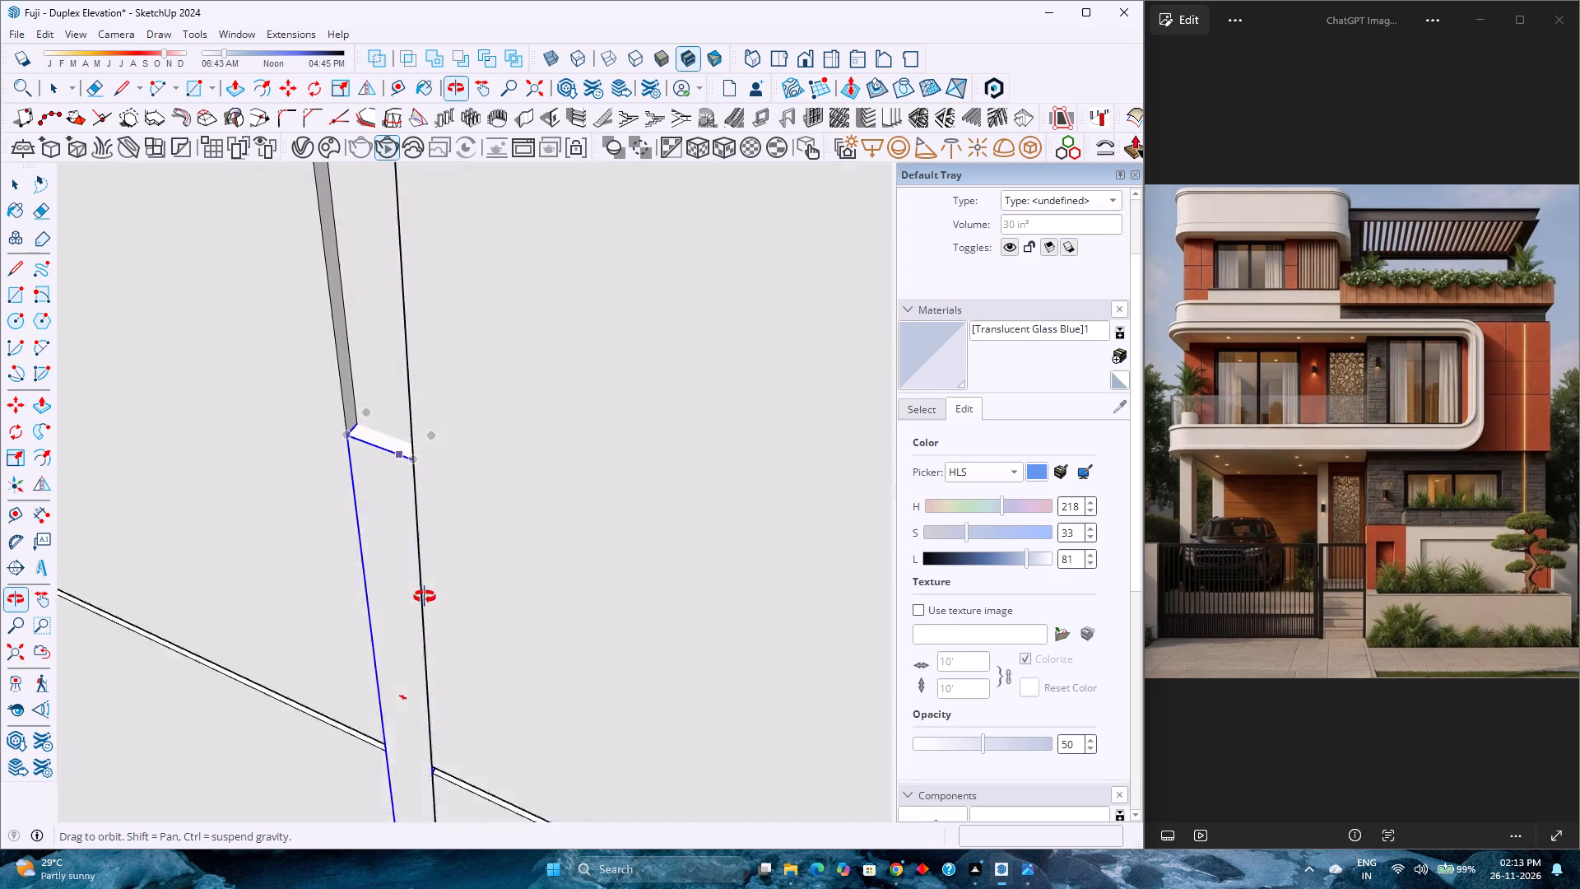
{"action": "middle_click_drag", "start_coordinate": [425, 597], "coordinate": [423, 669]}
{"action": "middle_click", "coordinate": [423, 669]}
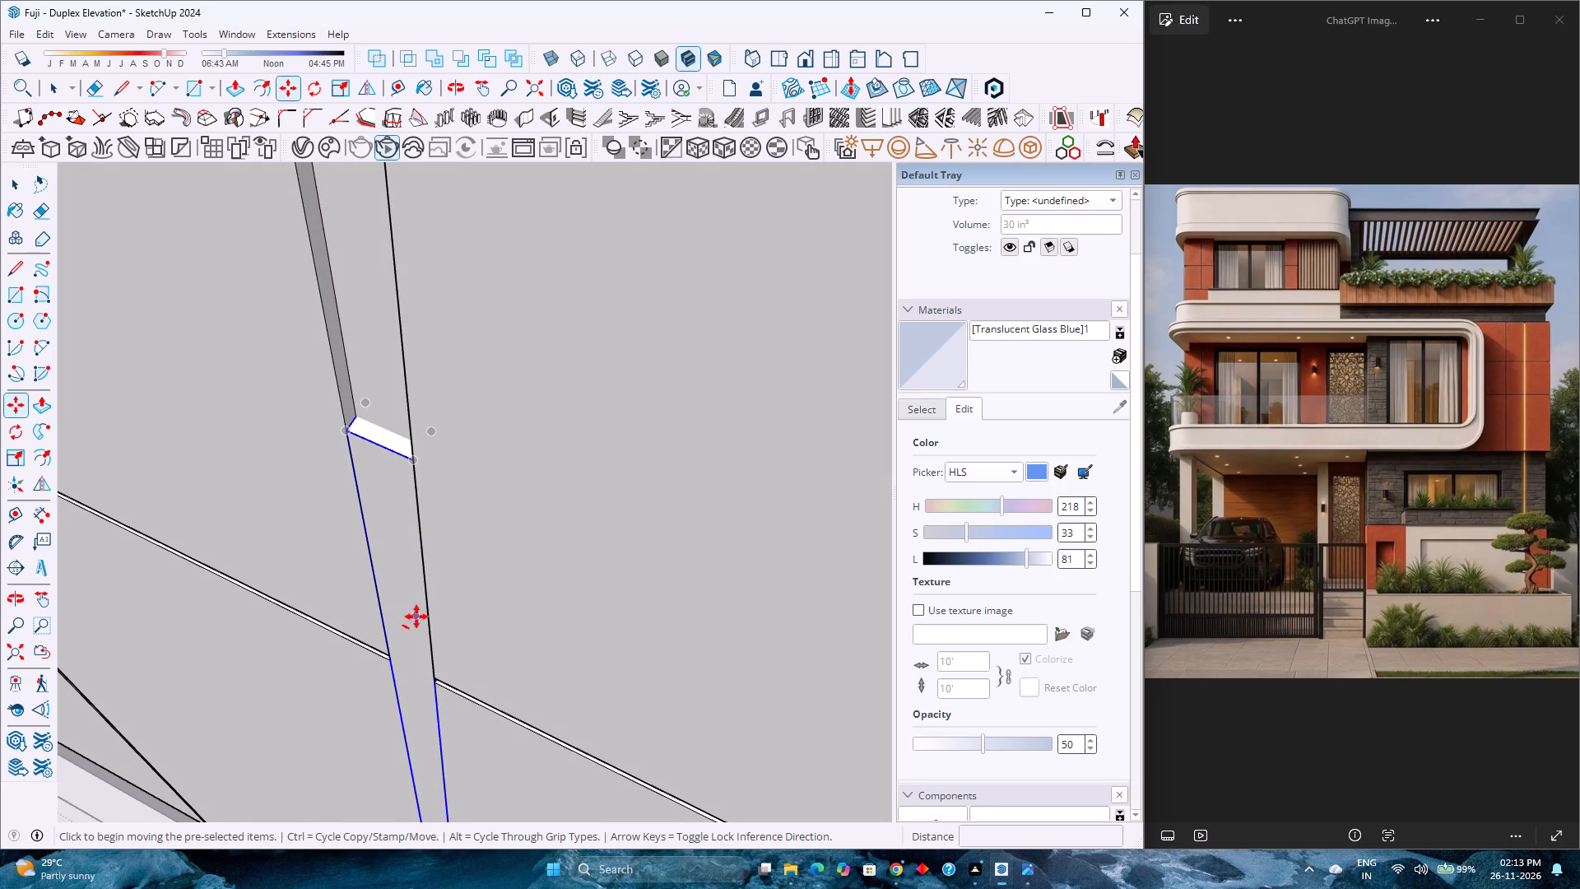
{"action": "key", "text": "s"}
{"action": "key", "text": "k"}
{"action": "scroll", "coordinate": [401, 607], "scroll_direction": "down", "scroll_amount": 5}
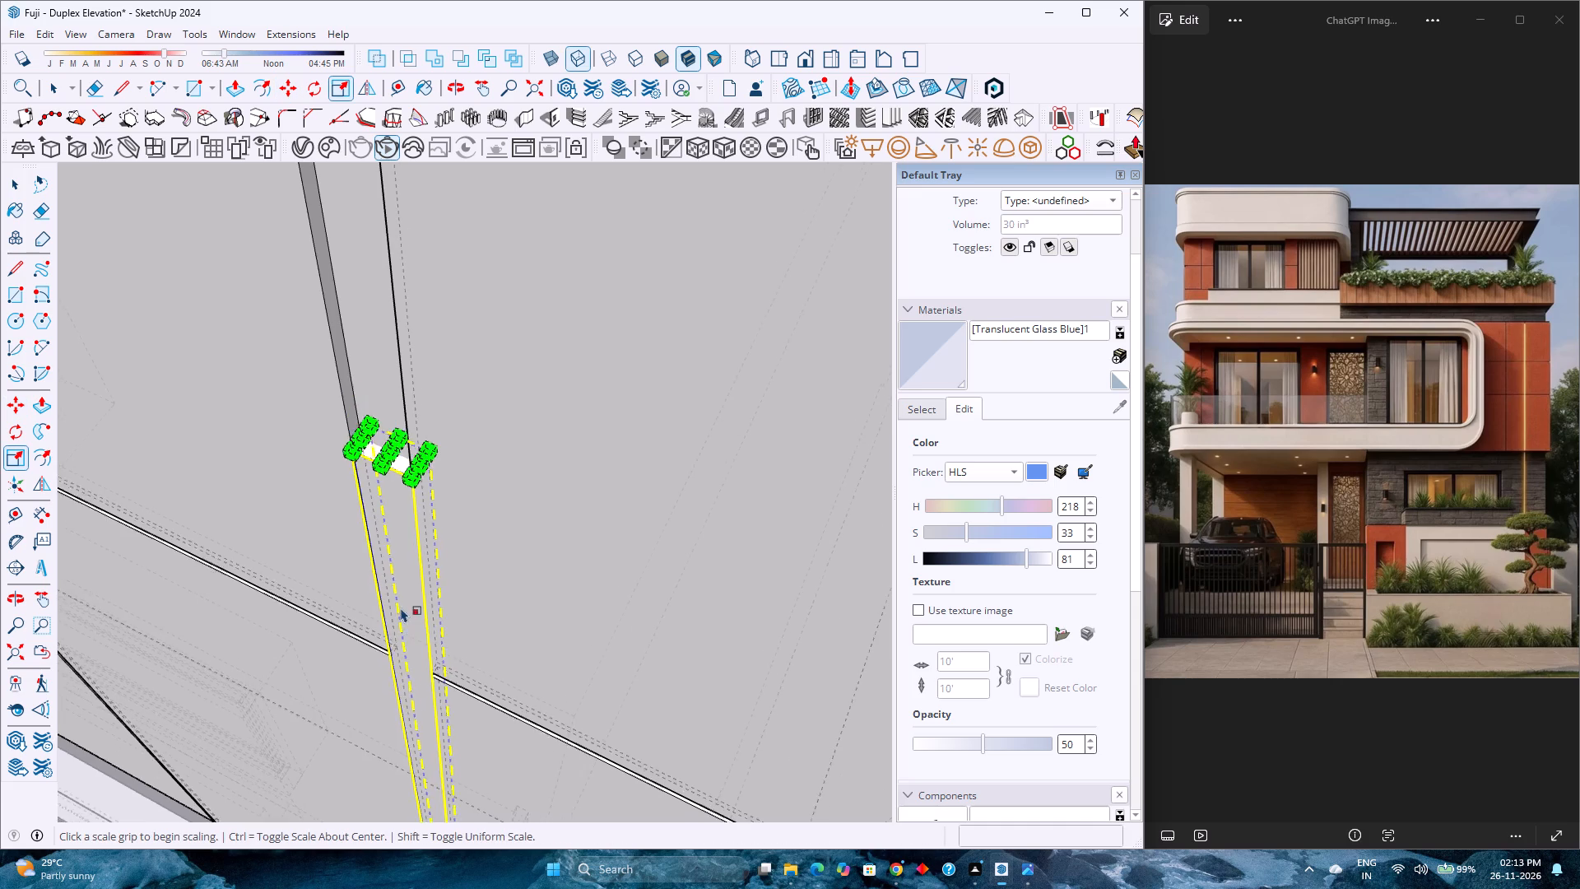
{"action": "middle_click_drag", "start_coordinate": [402, 640], "coordinate": [450, 346], "text": "shift"}
{"action": "scroll", "coordinate": [442, 635], "scroll_direction": "up", "scroll_amount": 9}
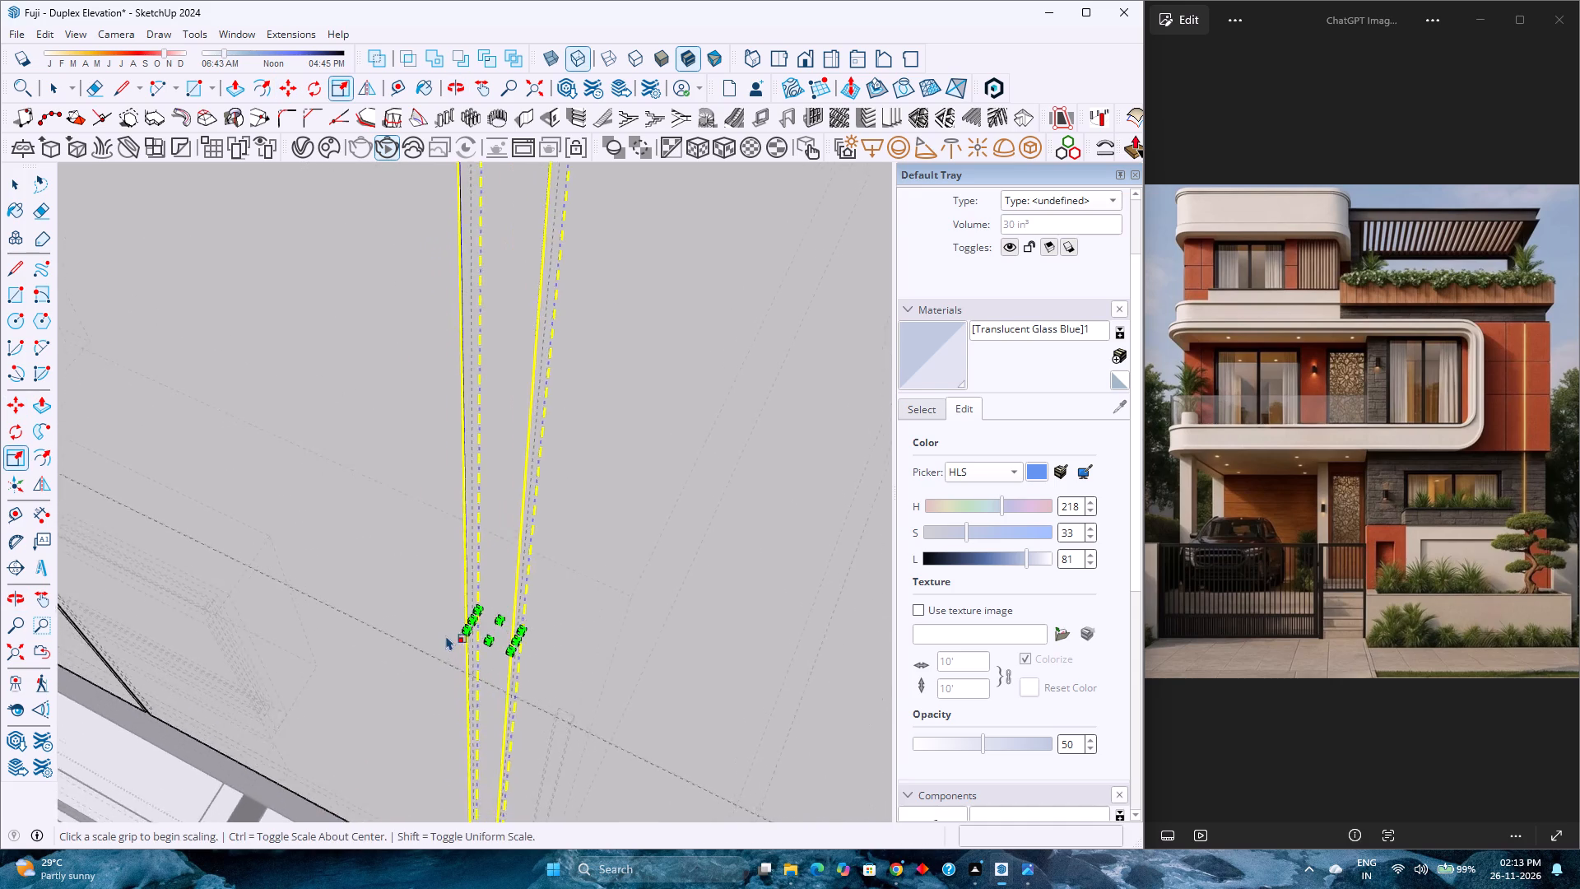
{"action": "scroll", "coordinate": [446, 635], "scroll_direction": "up", "scroll_amount": 4}
{"action": "left_click", "coordinate": [515, 615]}
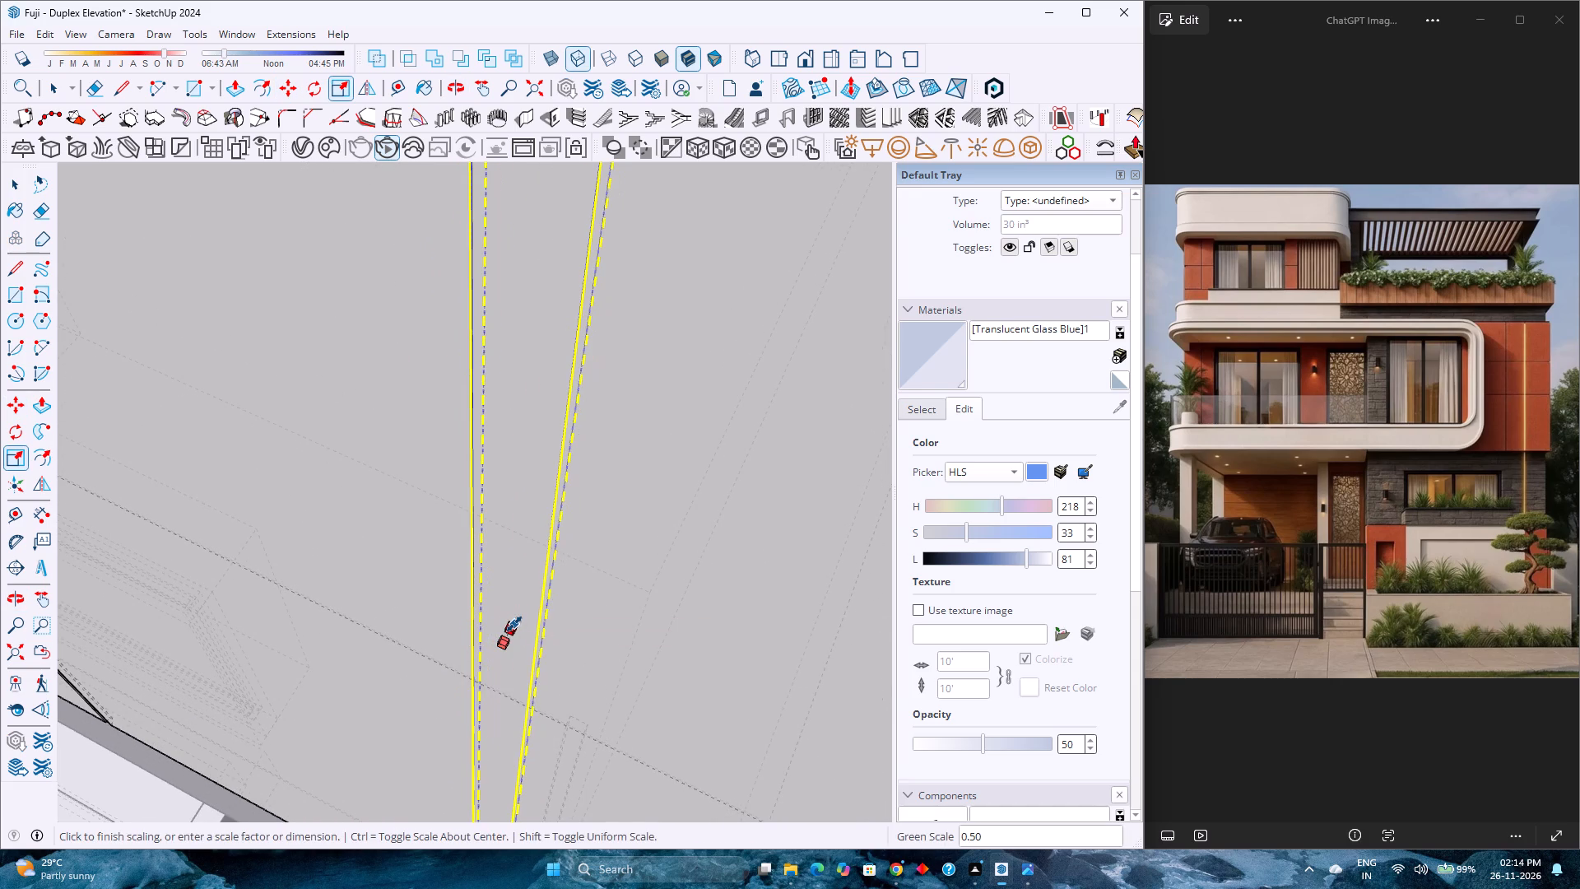
{"action": "left_click", "coordinate": [514, 624]}
Scale the strip's height by 2.00 along the blue axis up to the groove's top edge and leave the wall group.
{"action": "scroll", "coordinate": [475, 574], "scroll_direction": "down", "scroll_amount": 16}
{"action": "scroll", "coordinate": [514, 415], "scroll_direction": "down", "scroll_amount": 2}
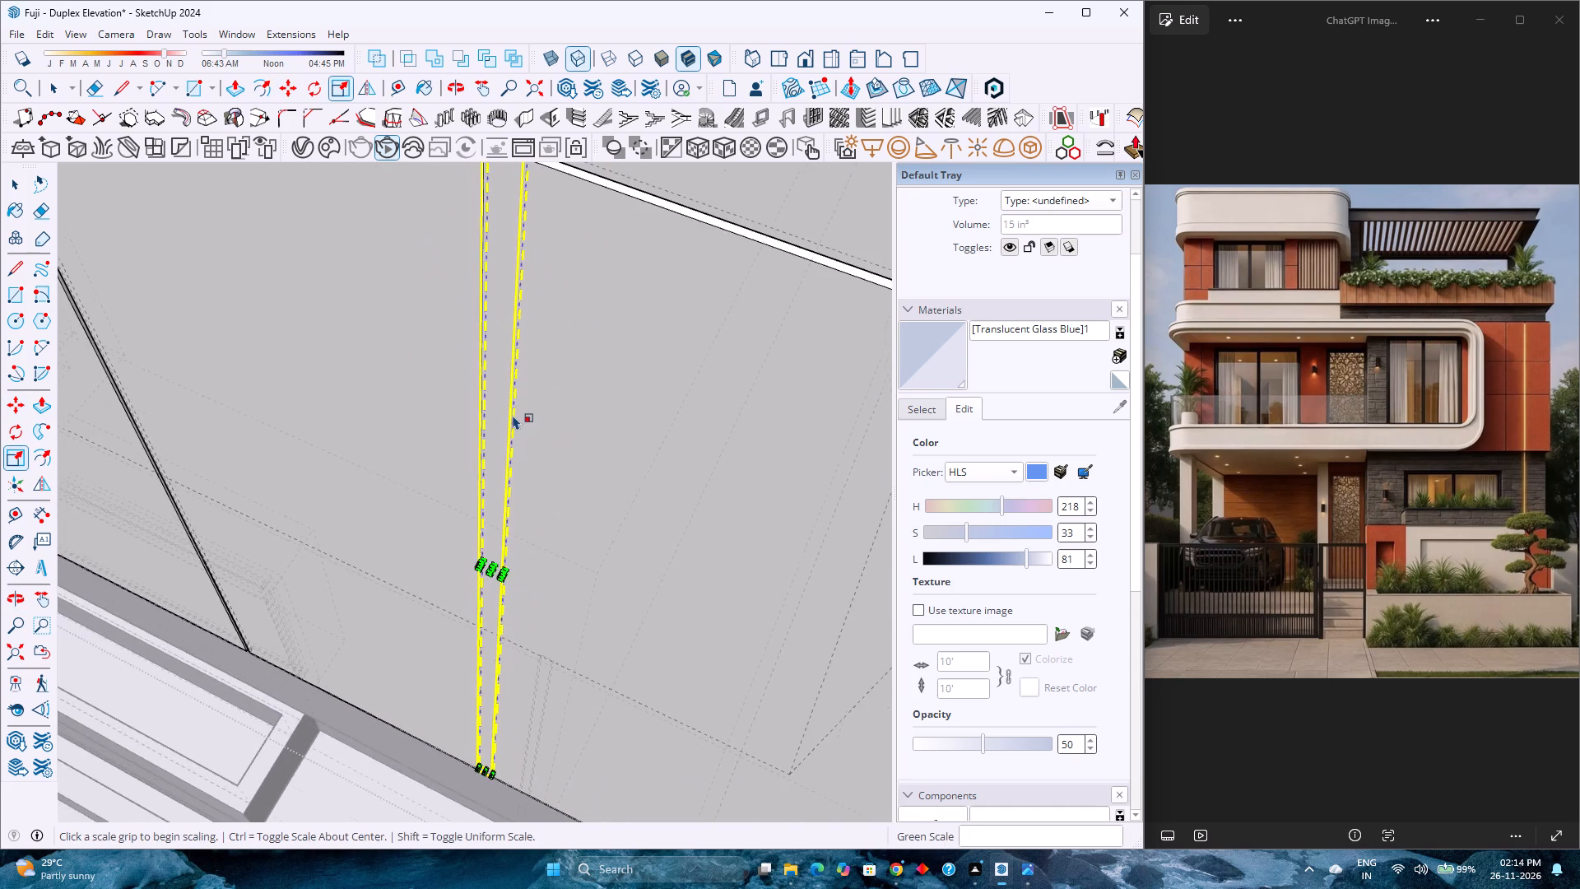
{"action": "scroll", "coordinate": [513, 415], "scroll_direction": "down", "scroll_amount": 2}
{"action": "middle_click_drag", "start_coordinate": [513, 410], "coordinate": [486, 719], "text": "shift"}
{"action": "scroll", "coordinate": [474, 398], "scroll_direction": "up", "scroll_amount": 11}
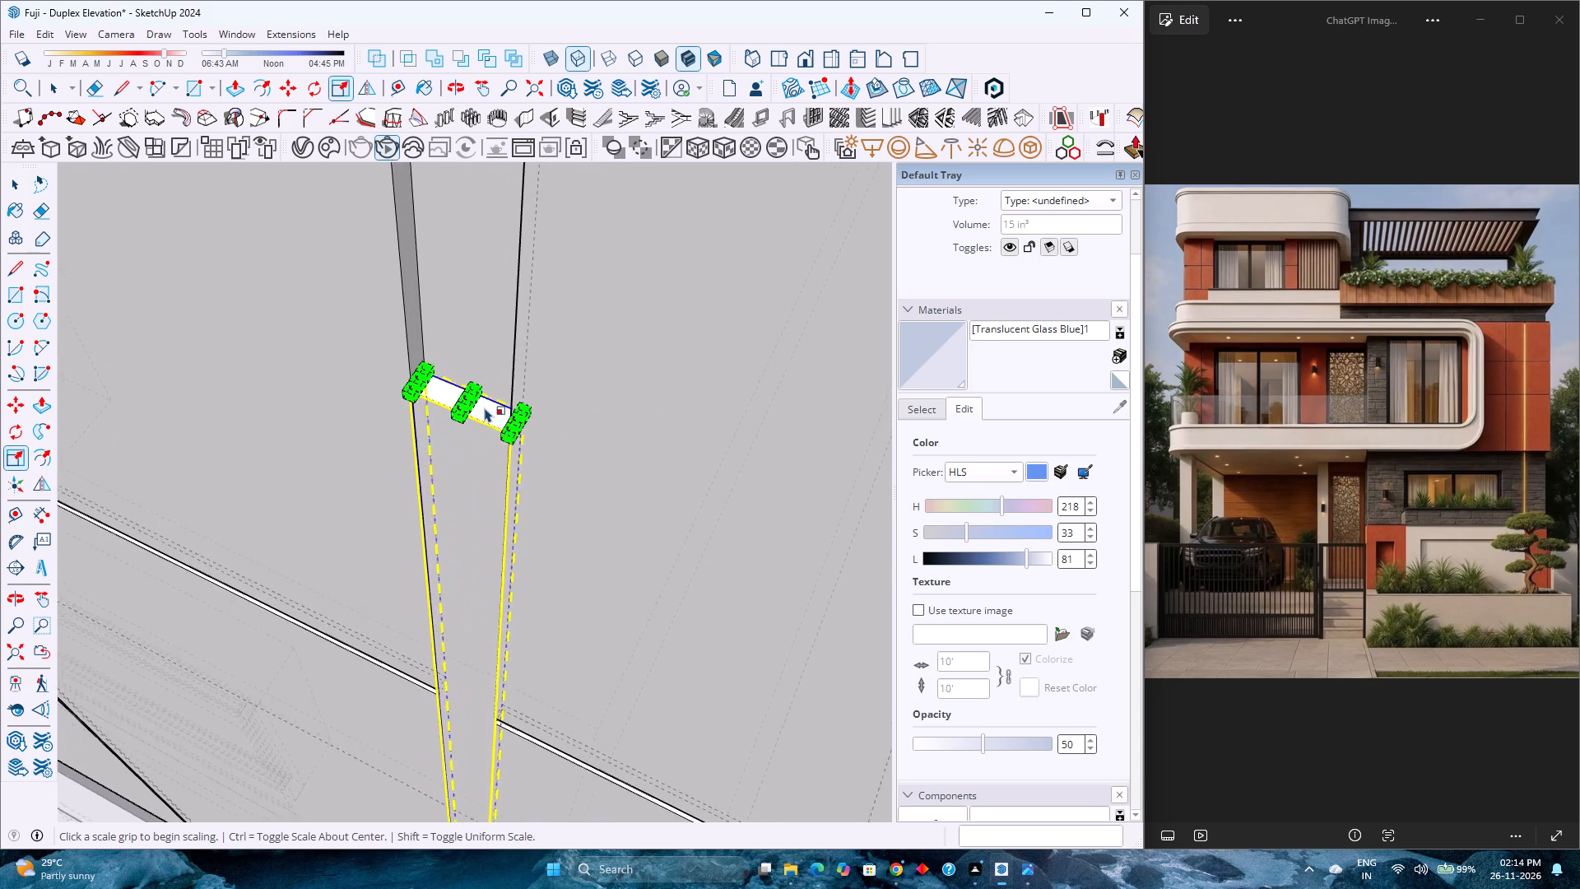
{"action": "scroll", "coordinate": [478, 404], "scroll_direction": "up", "scroll_amount": 8}
{"action": "left_click", "coordinate": [453, 400]}
{"action": "scroll", "coordinate": [451, 373], "scroll_direction": "down", "scroll_amount": 20}
{"action": "scroll", "coordinate": [451, 373], "scroll_direction": "down", "scroll_amount": 9}
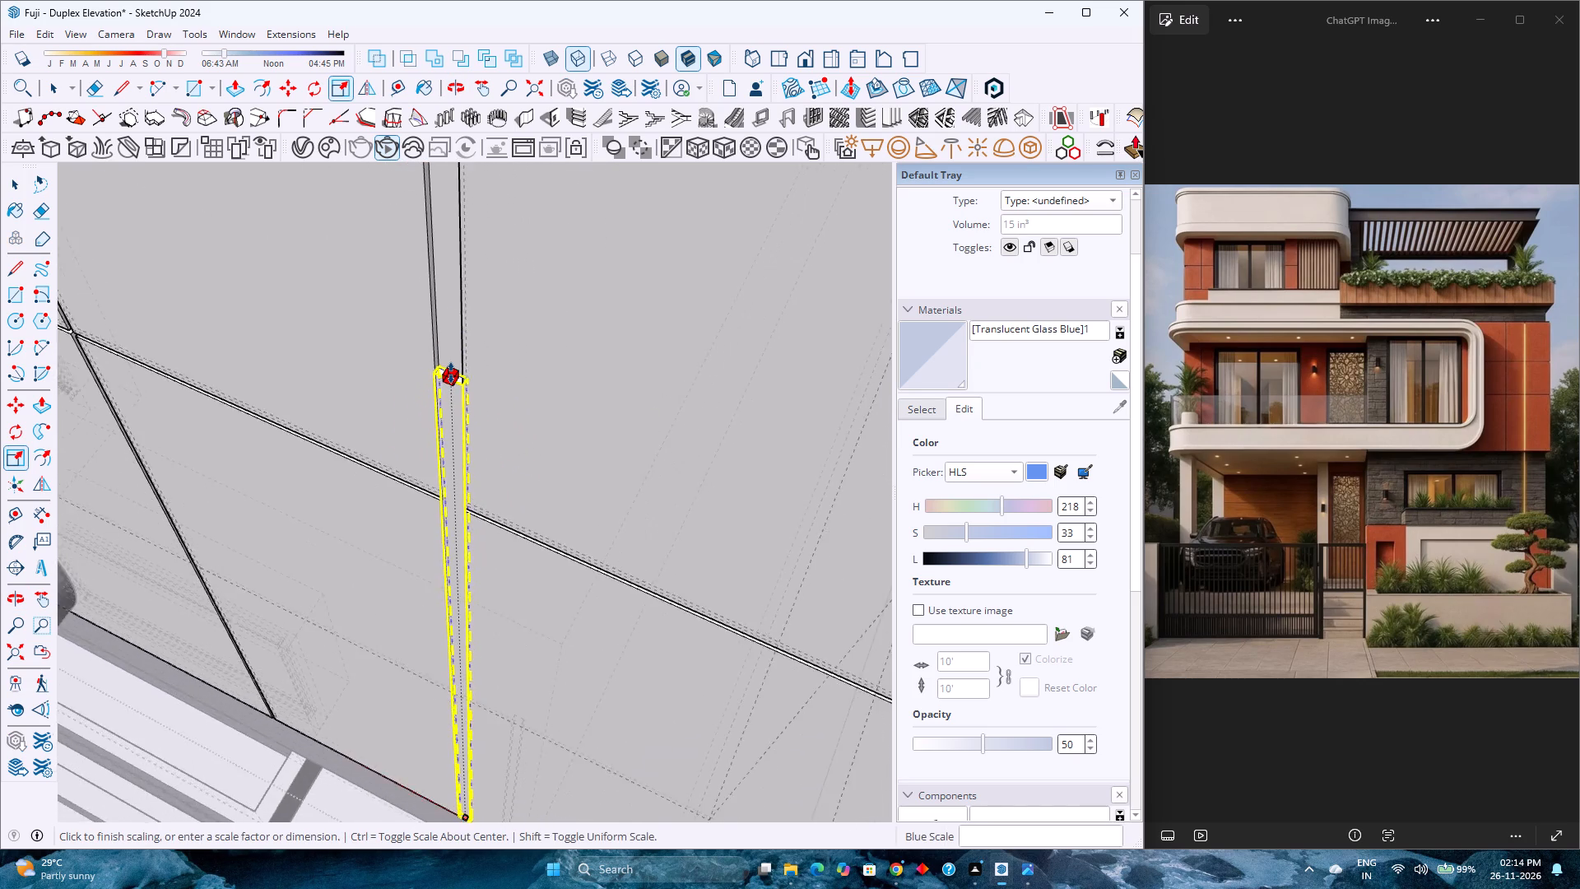
{"action": "scroll", "coordinate": [451, 373], "scroll_direction": "down", "scroll_amount": 16}
{"action": "scroll", "coordinate": [473, 333], "scroll_direction": "up", "scroll_amount": 1}
{"action": "middle_click_drag", "start_coordinate": [473, 333], "coordinate": [471, 477], "text": "shift"}
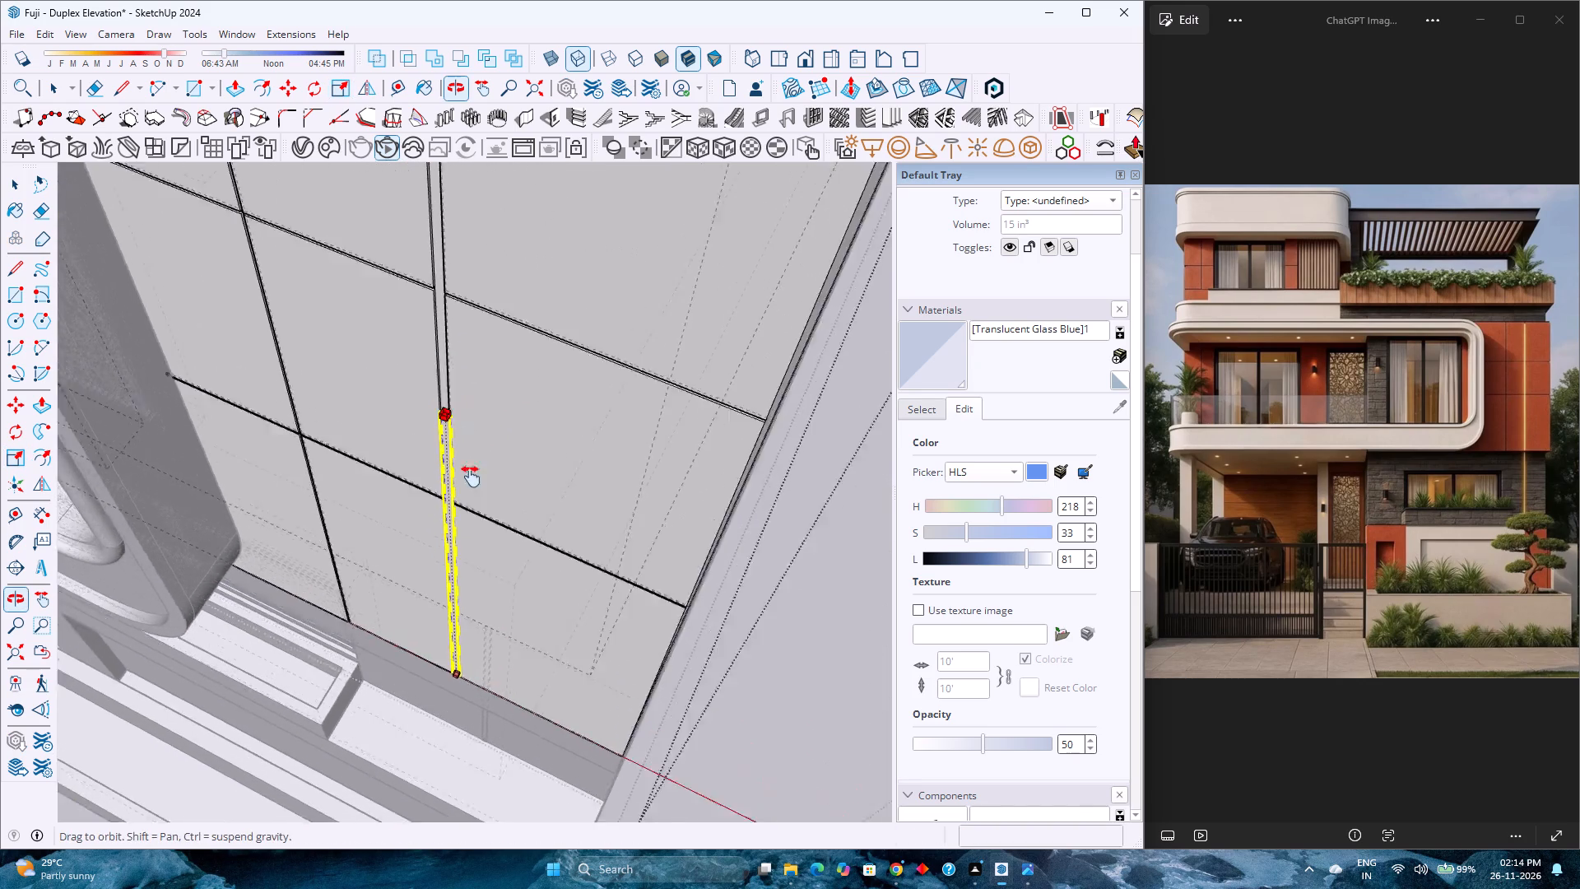
{"action": "middle_click_drag", "start_coordinate": [471, 477], "coordinate": [471, 714], "text": "shift"}
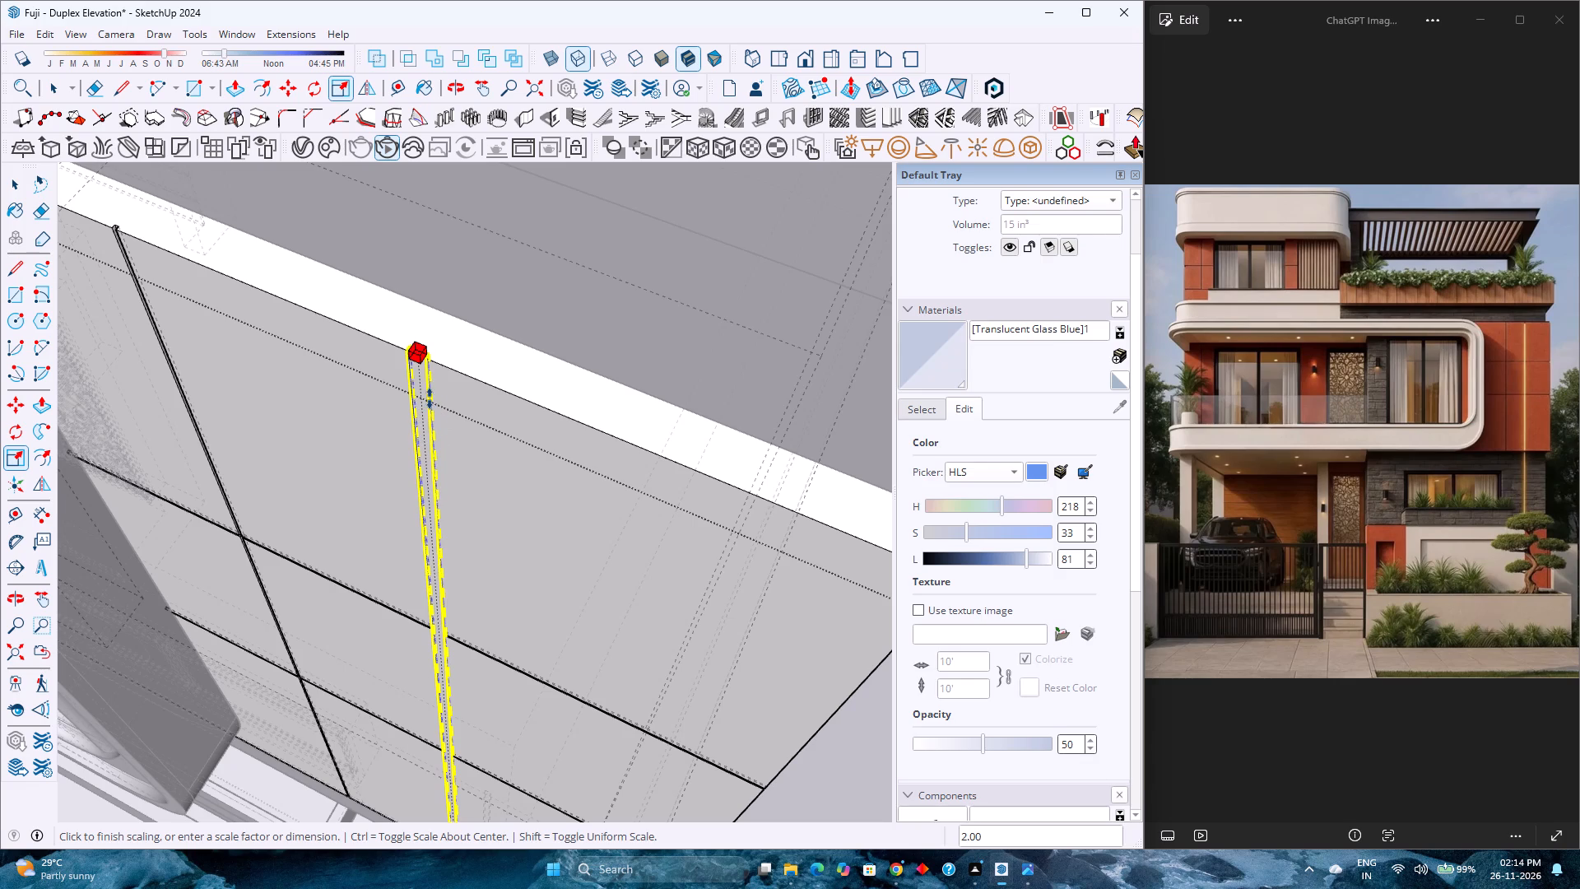
{"action": "left_click", "coordinate": [434, 368]}
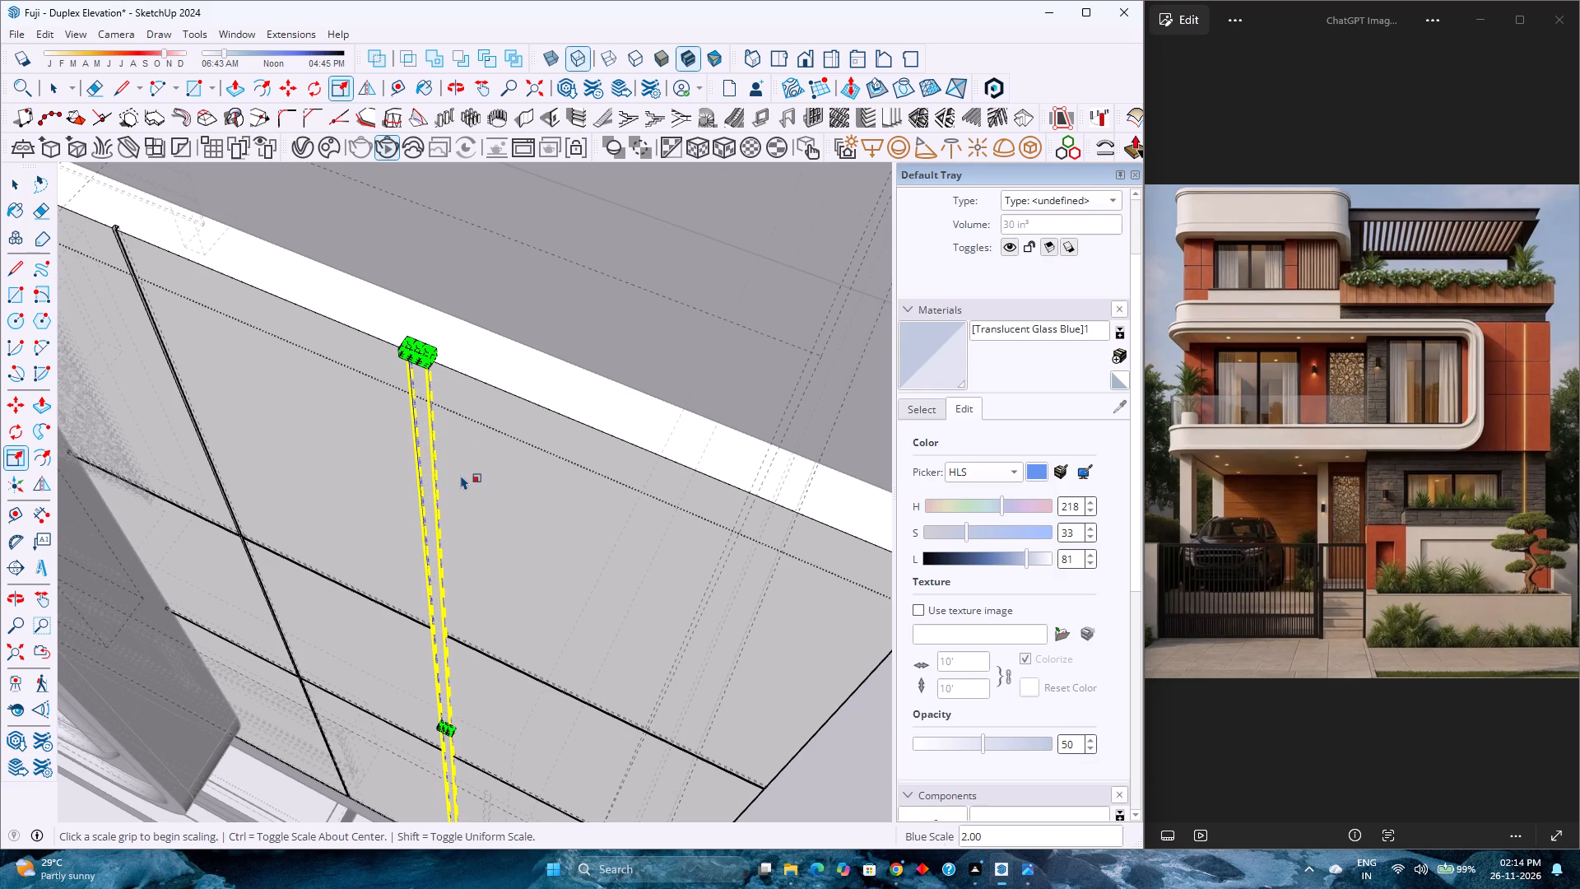
{"action": "key", "text": "space"}
{"action": "scroll", "coordinate": [450, 481], "scroll_direction": "down", "scroll_amount": 4}
{"action": "key", "text": "Escape"}
{"action": "scroll", "coordinate": [446, 479], "scroll_direction": "down", "scroll_amount": 6}
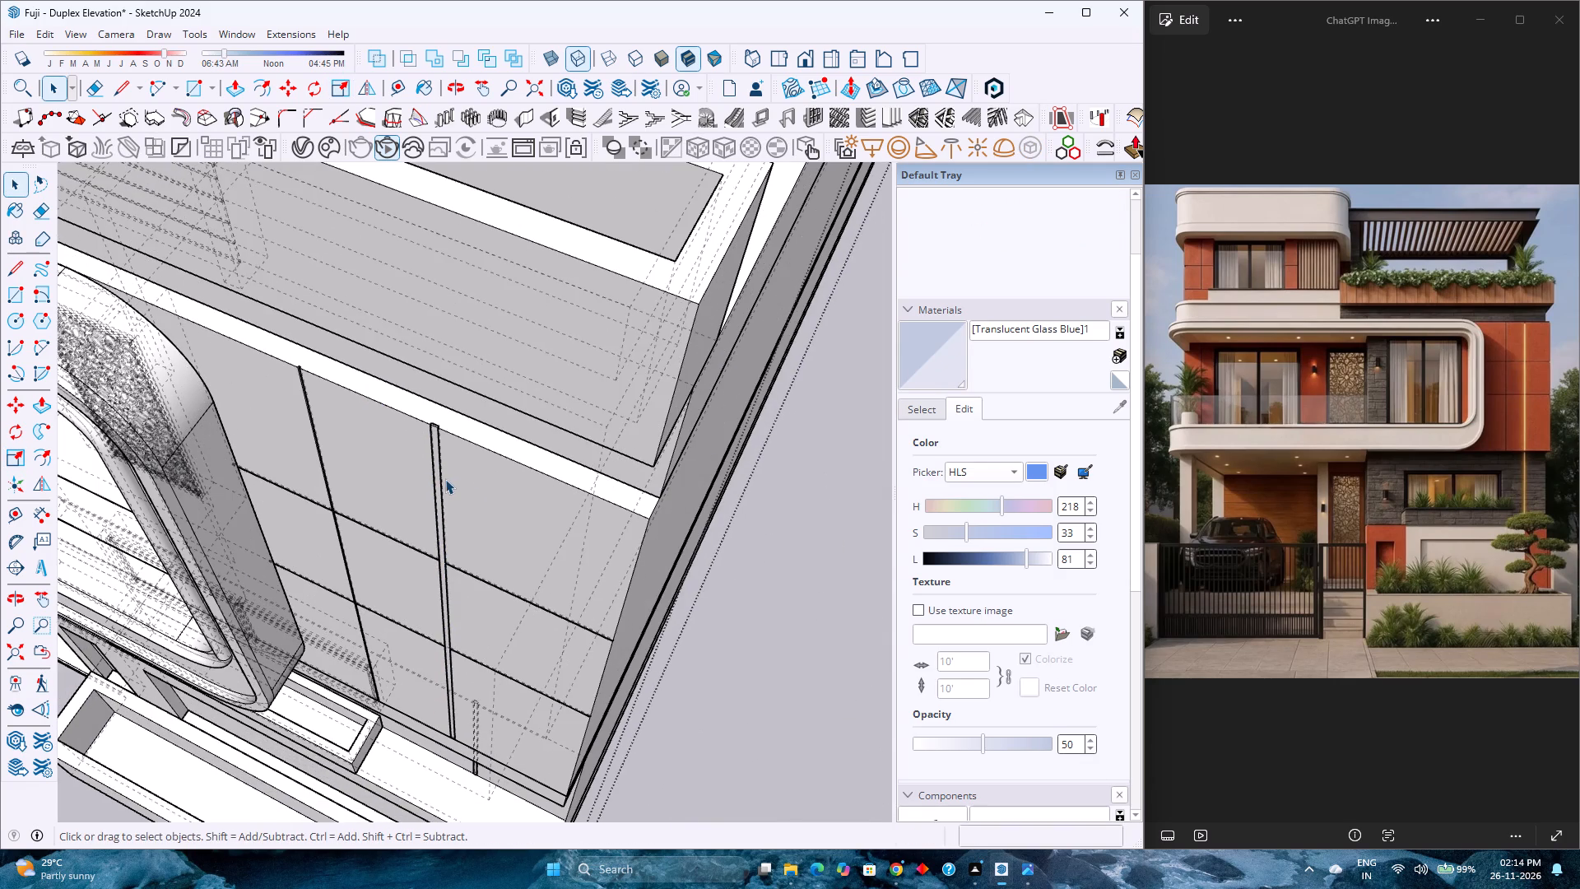
{"action": "key", "text": "k"}
Show the whole model in the front view and save the file.
{"action": "scroll", "coordinate": [445, 479], "scroll_direction": "down", "scroll_amount": 8}
{"action": "middle_click_drag", "start_coordinate": [408, 504], "coordinate": [576, 343]}
{"action": "scroll", "coordinate": [571, 361], "scroll_direction": "down", "scroll_amount": 3}
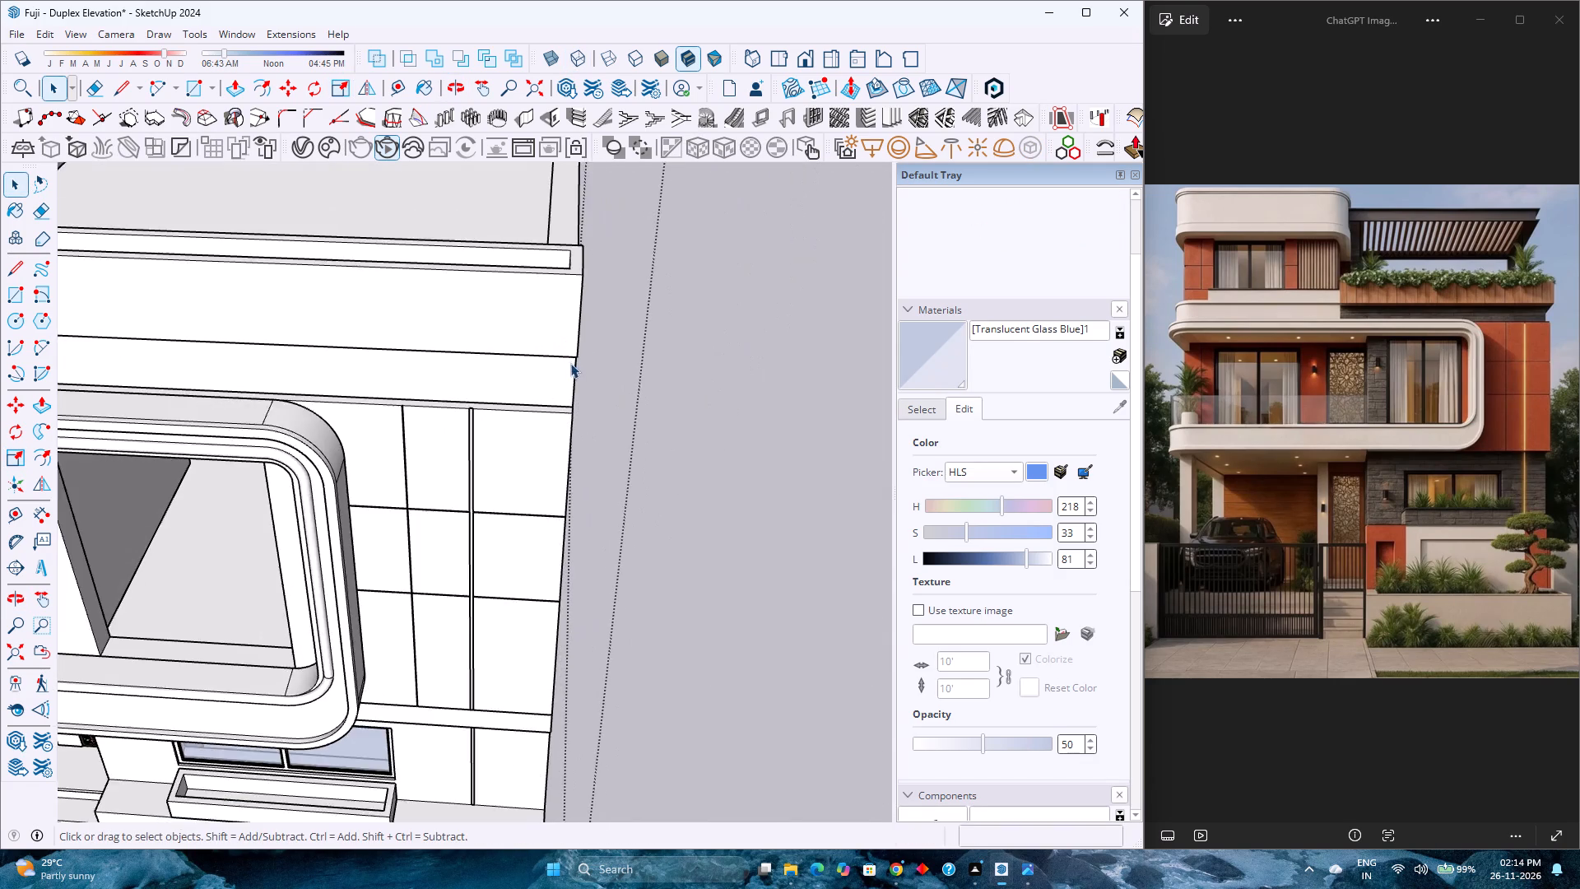
{"action": "scroll", "coordinate": [570, 363], "scroll_direction": "down", "scroll_amount": 12}
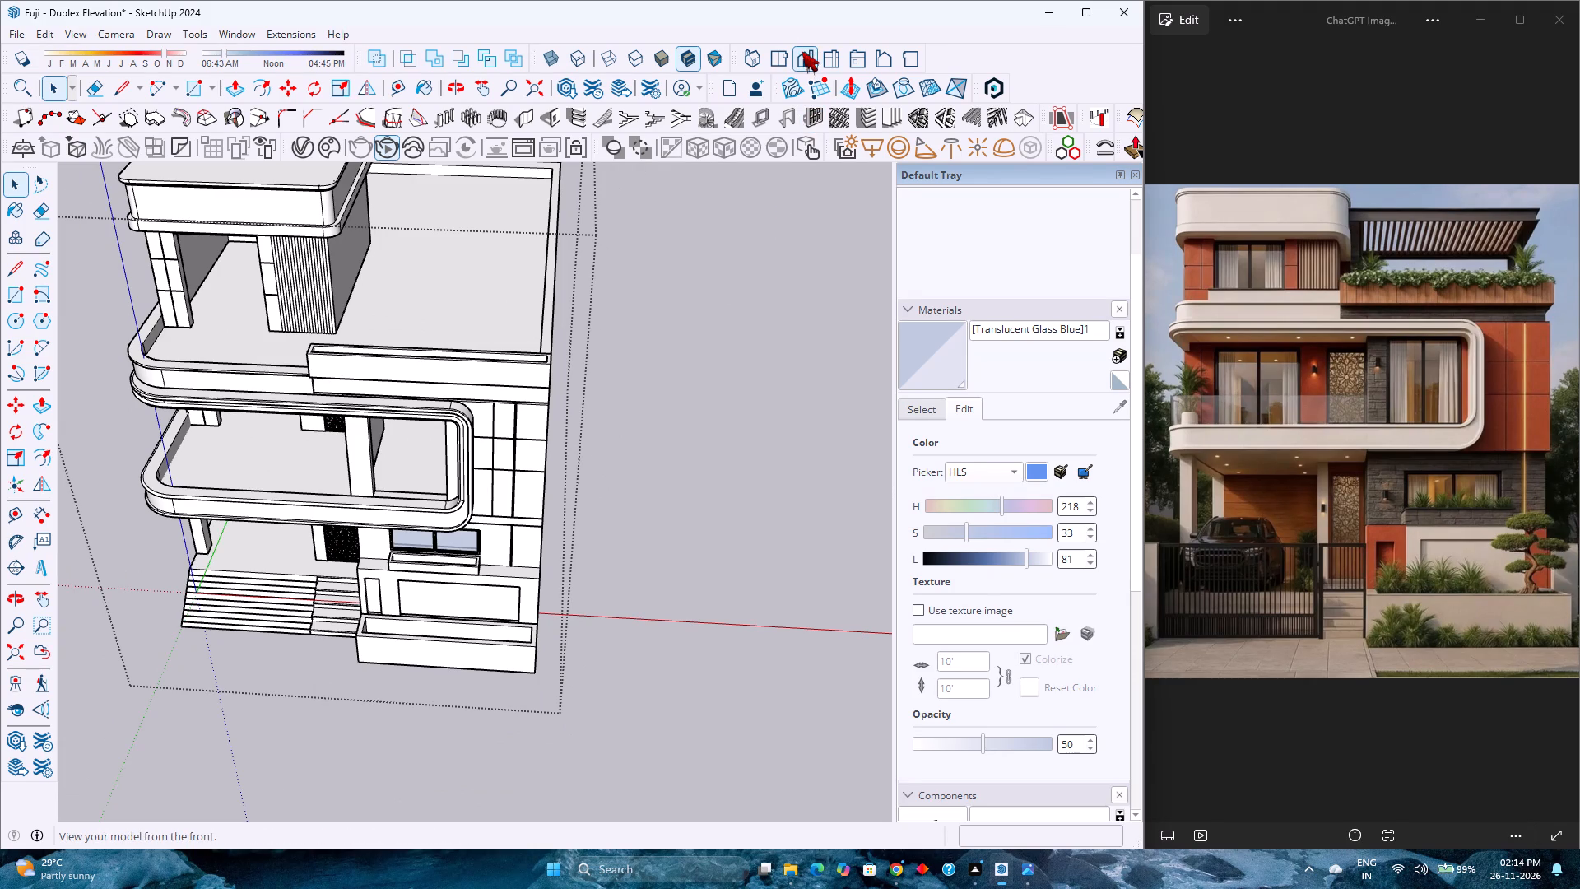
{"action": "left_click", "coordinate": [802, 54]}
{"action": "left_click", "coordinate": [11, 659]}
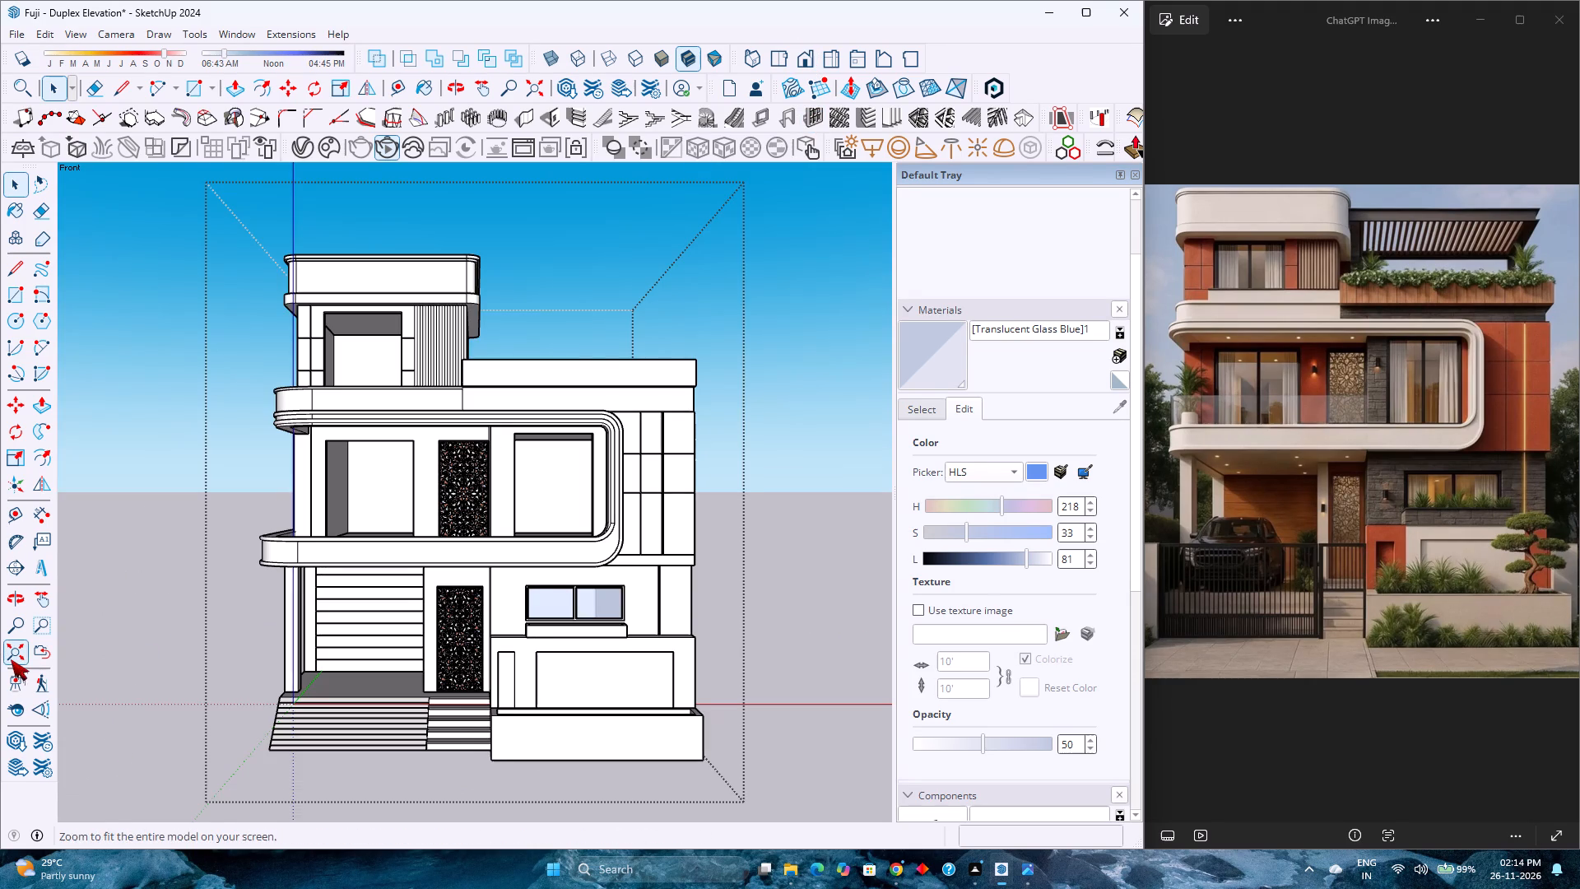
{"action": "key", "text": "ctrl+s"}
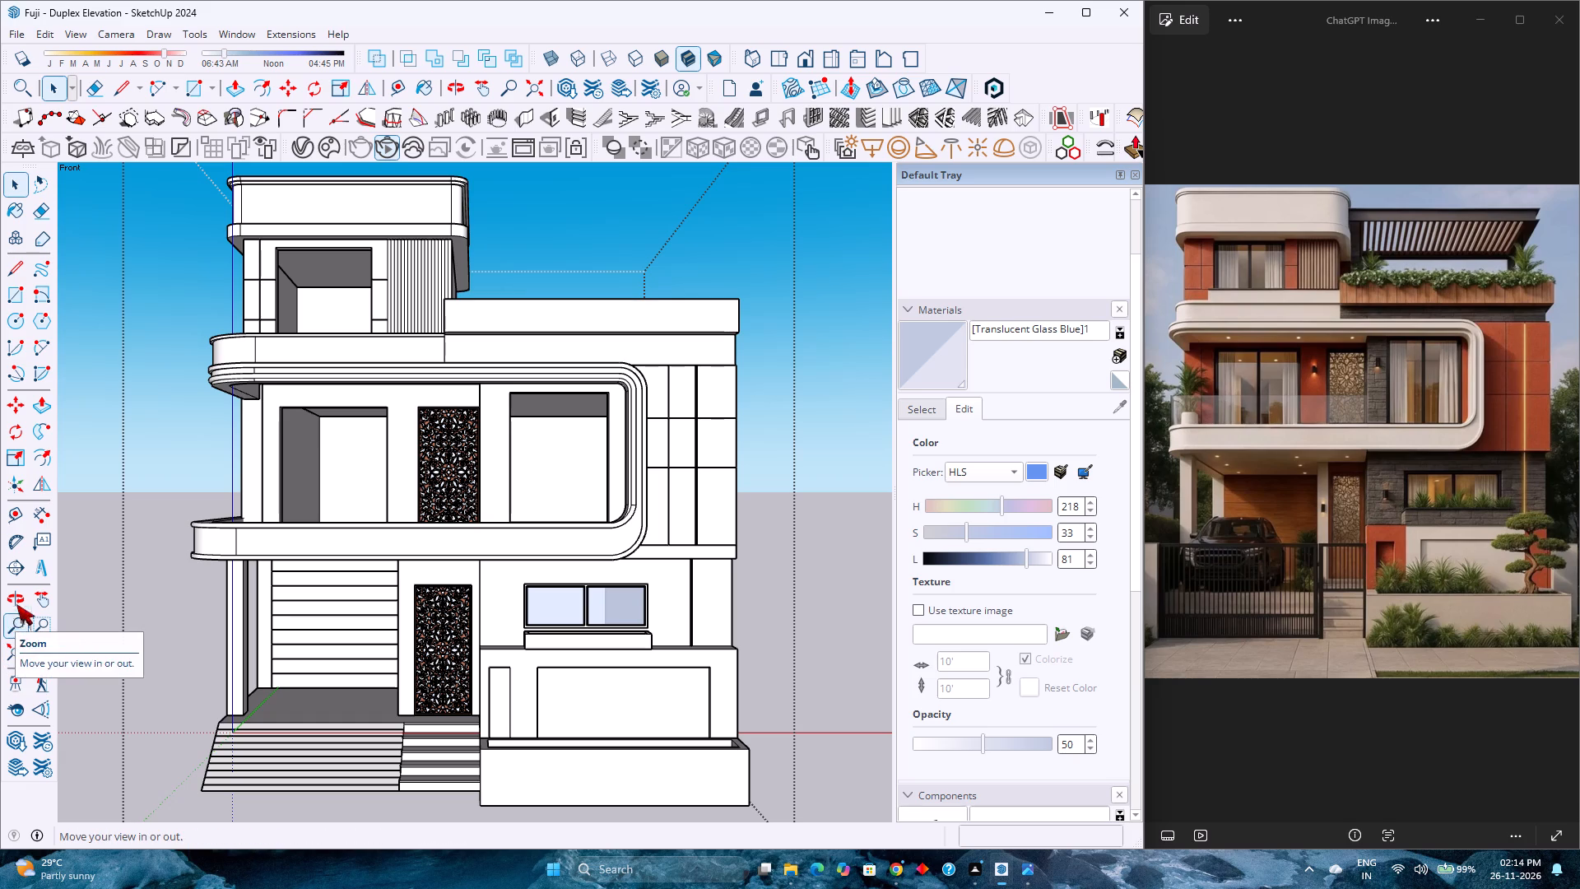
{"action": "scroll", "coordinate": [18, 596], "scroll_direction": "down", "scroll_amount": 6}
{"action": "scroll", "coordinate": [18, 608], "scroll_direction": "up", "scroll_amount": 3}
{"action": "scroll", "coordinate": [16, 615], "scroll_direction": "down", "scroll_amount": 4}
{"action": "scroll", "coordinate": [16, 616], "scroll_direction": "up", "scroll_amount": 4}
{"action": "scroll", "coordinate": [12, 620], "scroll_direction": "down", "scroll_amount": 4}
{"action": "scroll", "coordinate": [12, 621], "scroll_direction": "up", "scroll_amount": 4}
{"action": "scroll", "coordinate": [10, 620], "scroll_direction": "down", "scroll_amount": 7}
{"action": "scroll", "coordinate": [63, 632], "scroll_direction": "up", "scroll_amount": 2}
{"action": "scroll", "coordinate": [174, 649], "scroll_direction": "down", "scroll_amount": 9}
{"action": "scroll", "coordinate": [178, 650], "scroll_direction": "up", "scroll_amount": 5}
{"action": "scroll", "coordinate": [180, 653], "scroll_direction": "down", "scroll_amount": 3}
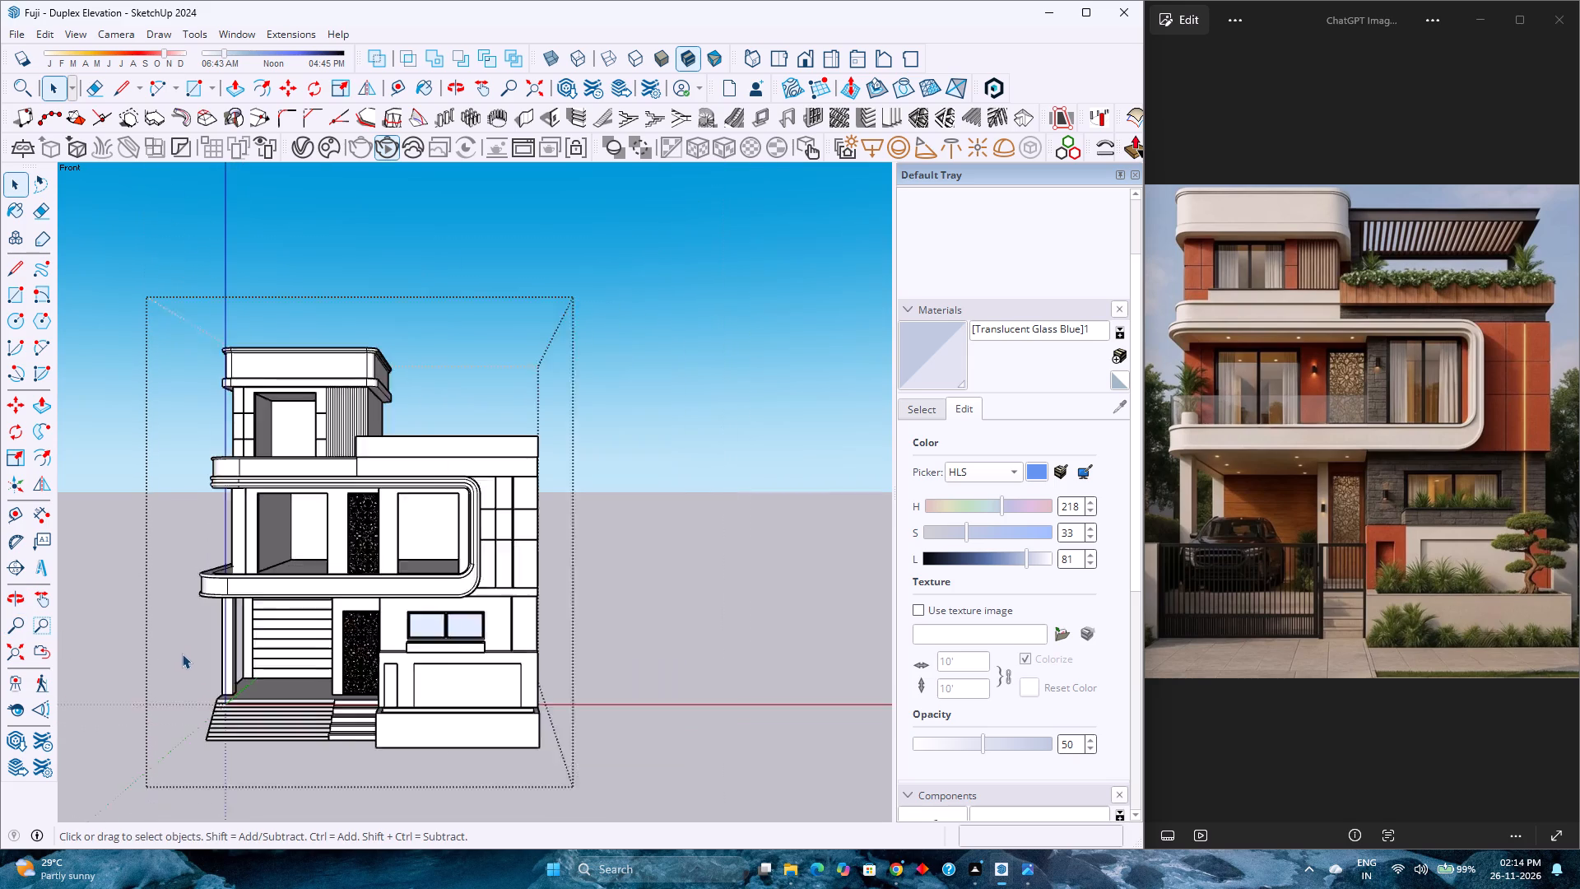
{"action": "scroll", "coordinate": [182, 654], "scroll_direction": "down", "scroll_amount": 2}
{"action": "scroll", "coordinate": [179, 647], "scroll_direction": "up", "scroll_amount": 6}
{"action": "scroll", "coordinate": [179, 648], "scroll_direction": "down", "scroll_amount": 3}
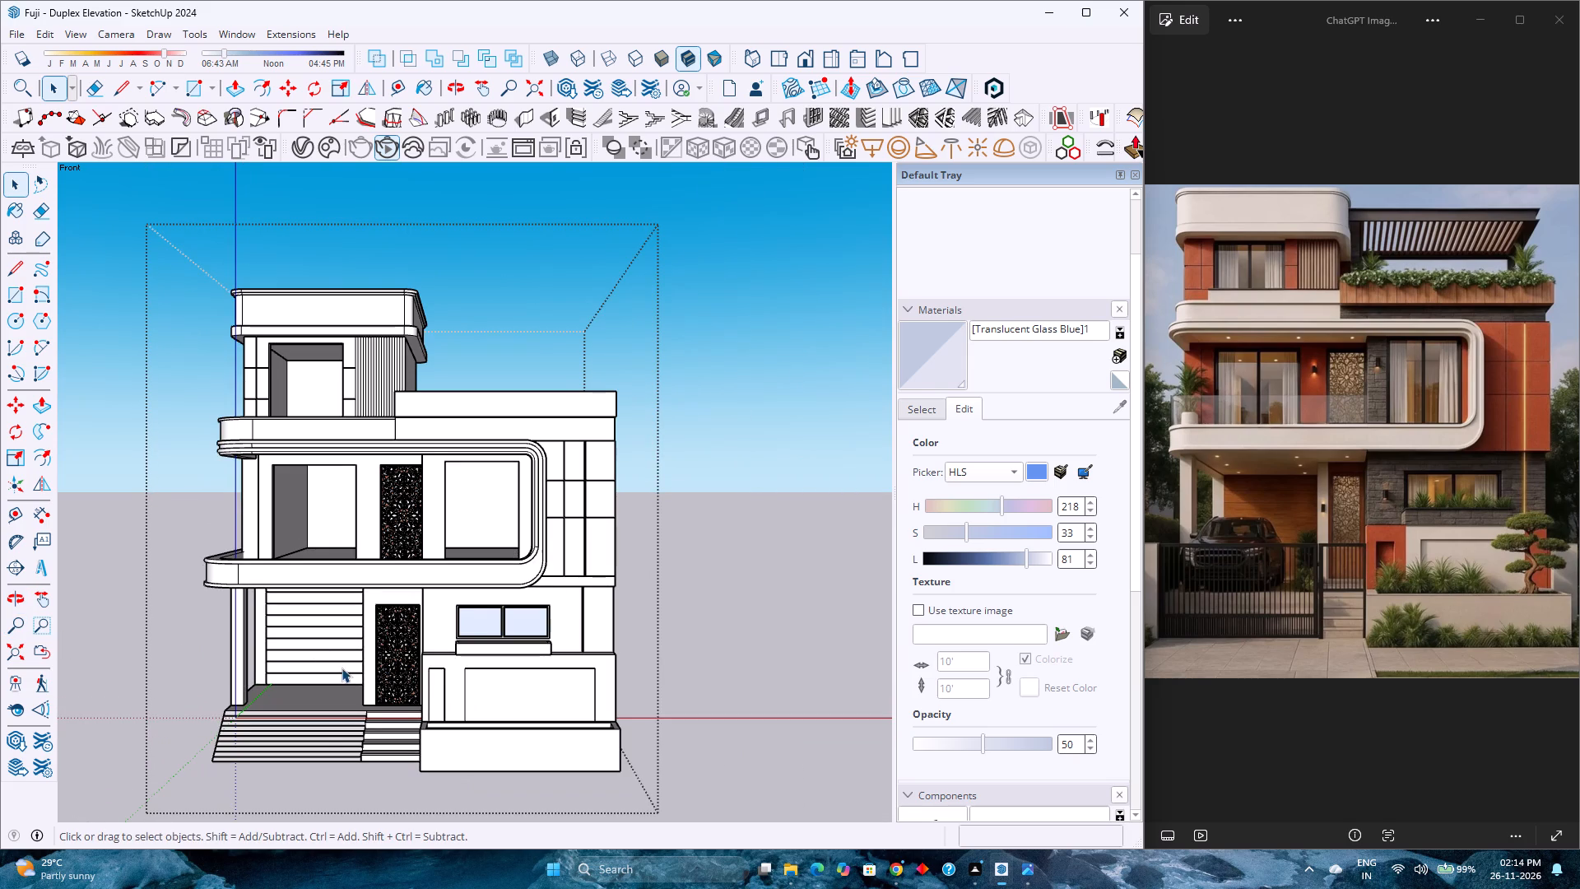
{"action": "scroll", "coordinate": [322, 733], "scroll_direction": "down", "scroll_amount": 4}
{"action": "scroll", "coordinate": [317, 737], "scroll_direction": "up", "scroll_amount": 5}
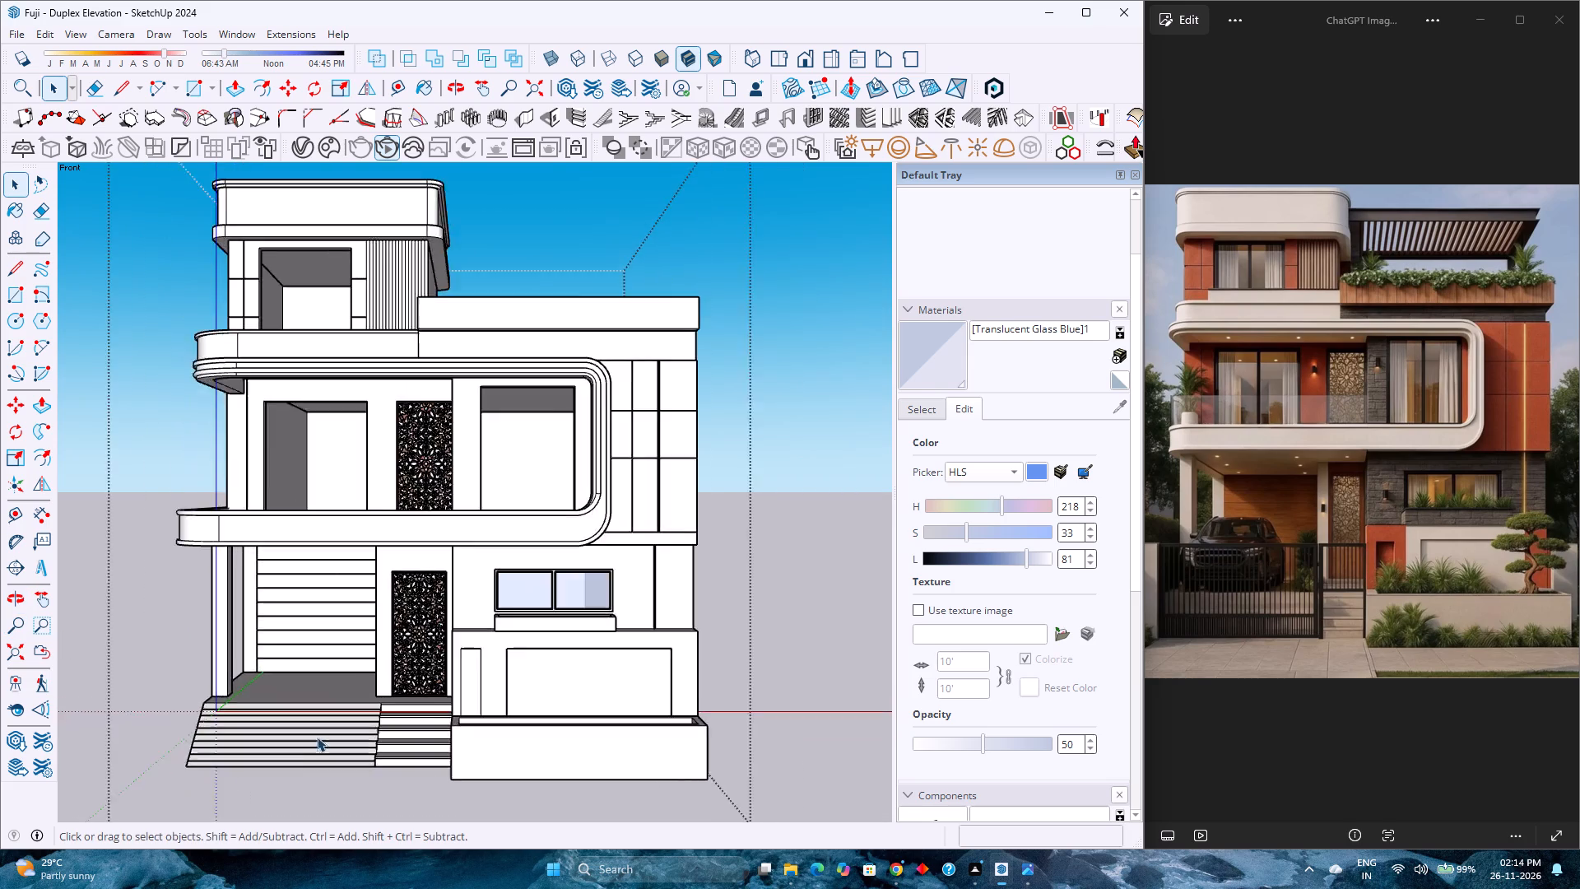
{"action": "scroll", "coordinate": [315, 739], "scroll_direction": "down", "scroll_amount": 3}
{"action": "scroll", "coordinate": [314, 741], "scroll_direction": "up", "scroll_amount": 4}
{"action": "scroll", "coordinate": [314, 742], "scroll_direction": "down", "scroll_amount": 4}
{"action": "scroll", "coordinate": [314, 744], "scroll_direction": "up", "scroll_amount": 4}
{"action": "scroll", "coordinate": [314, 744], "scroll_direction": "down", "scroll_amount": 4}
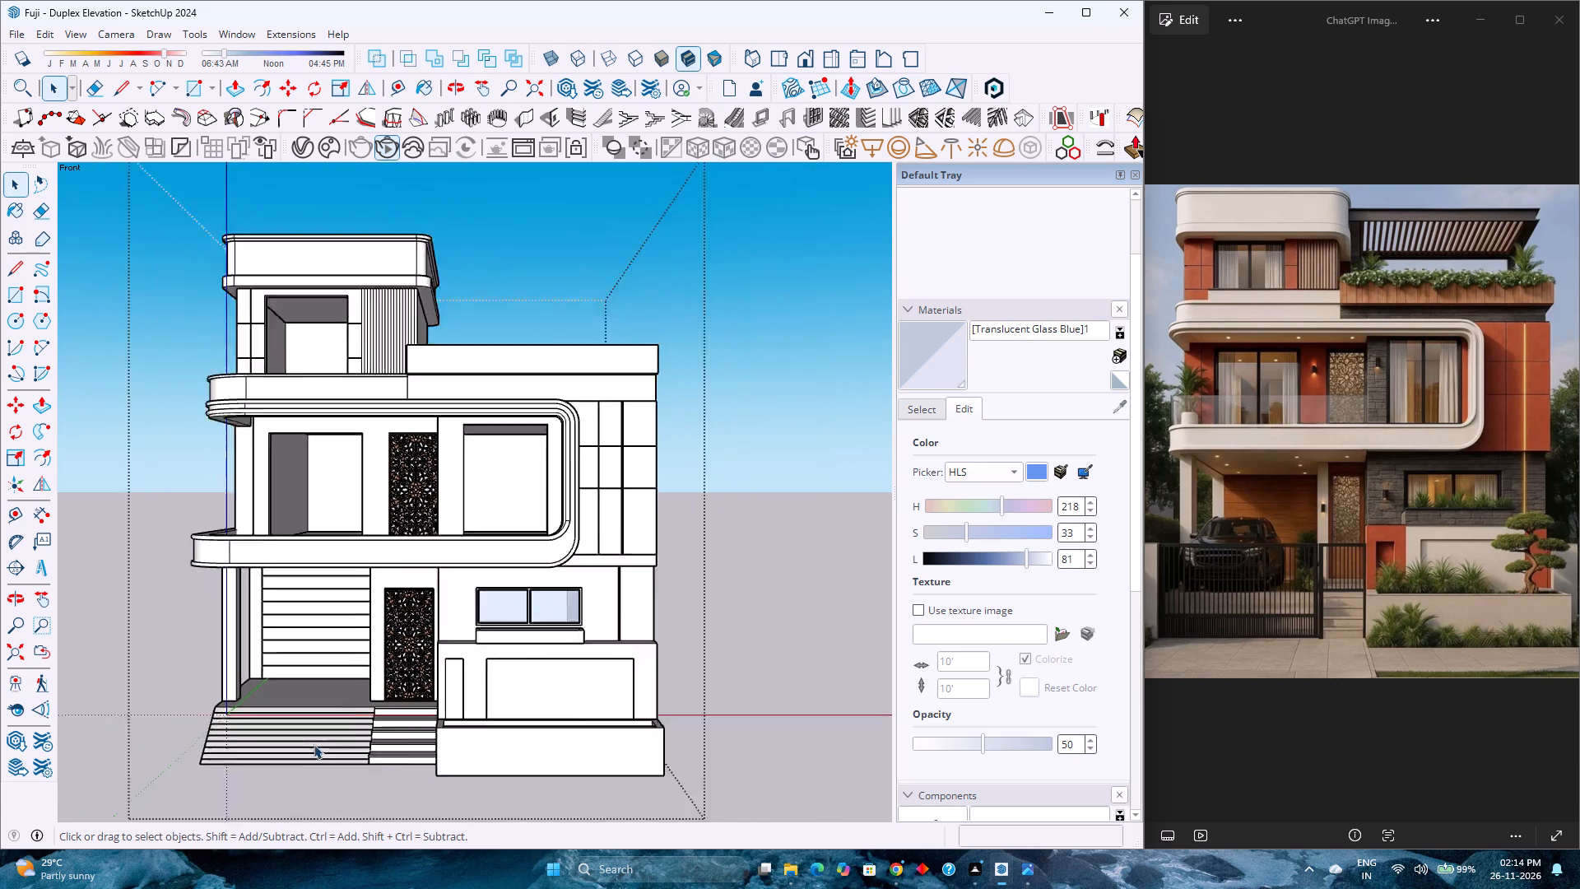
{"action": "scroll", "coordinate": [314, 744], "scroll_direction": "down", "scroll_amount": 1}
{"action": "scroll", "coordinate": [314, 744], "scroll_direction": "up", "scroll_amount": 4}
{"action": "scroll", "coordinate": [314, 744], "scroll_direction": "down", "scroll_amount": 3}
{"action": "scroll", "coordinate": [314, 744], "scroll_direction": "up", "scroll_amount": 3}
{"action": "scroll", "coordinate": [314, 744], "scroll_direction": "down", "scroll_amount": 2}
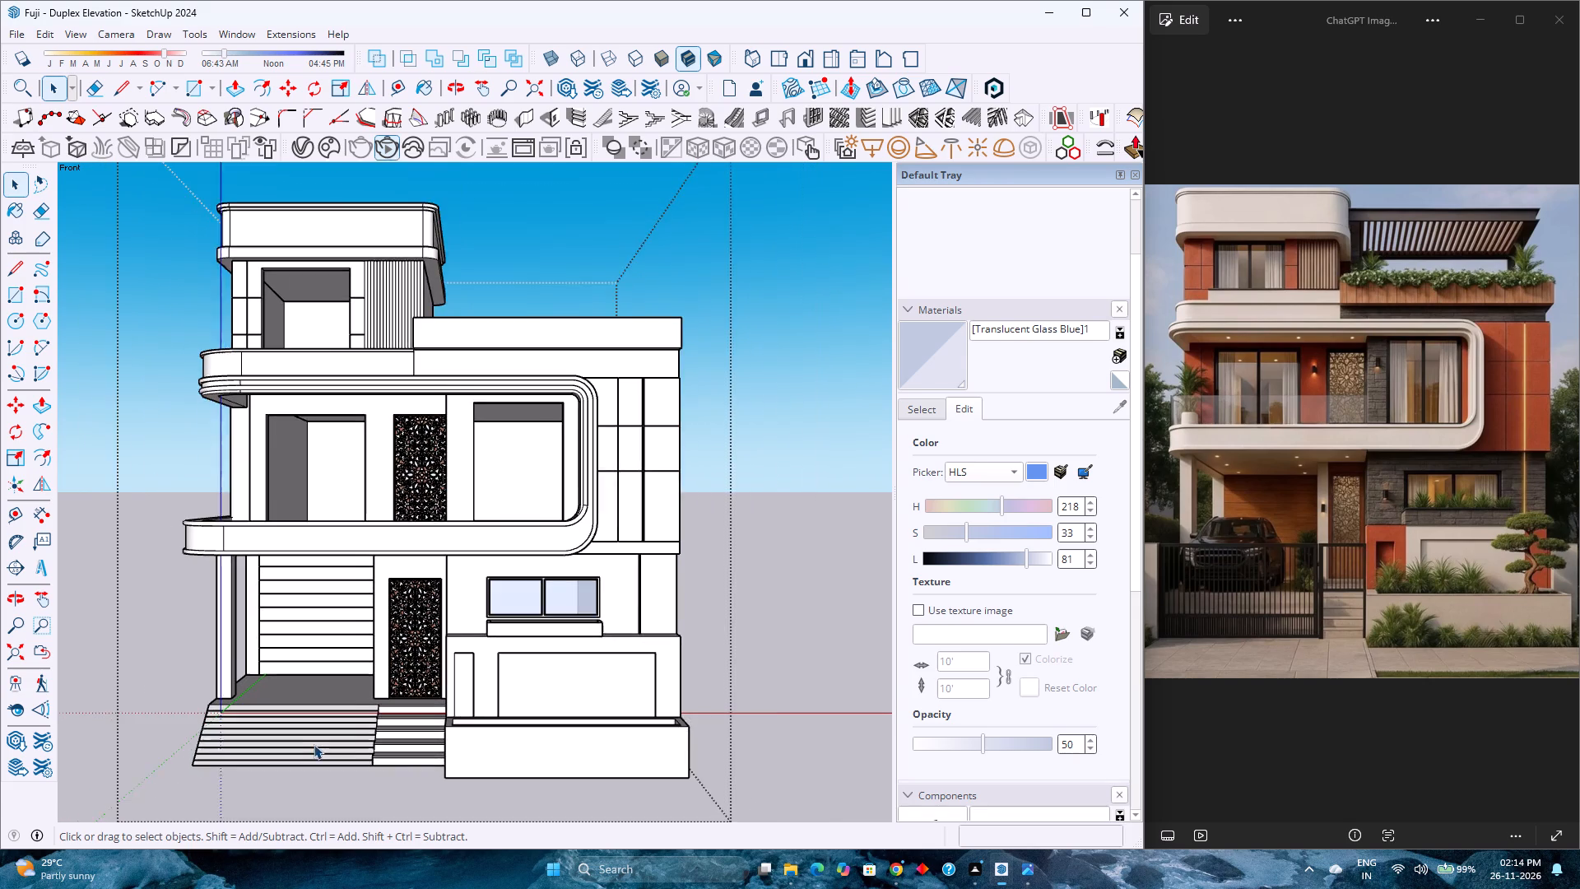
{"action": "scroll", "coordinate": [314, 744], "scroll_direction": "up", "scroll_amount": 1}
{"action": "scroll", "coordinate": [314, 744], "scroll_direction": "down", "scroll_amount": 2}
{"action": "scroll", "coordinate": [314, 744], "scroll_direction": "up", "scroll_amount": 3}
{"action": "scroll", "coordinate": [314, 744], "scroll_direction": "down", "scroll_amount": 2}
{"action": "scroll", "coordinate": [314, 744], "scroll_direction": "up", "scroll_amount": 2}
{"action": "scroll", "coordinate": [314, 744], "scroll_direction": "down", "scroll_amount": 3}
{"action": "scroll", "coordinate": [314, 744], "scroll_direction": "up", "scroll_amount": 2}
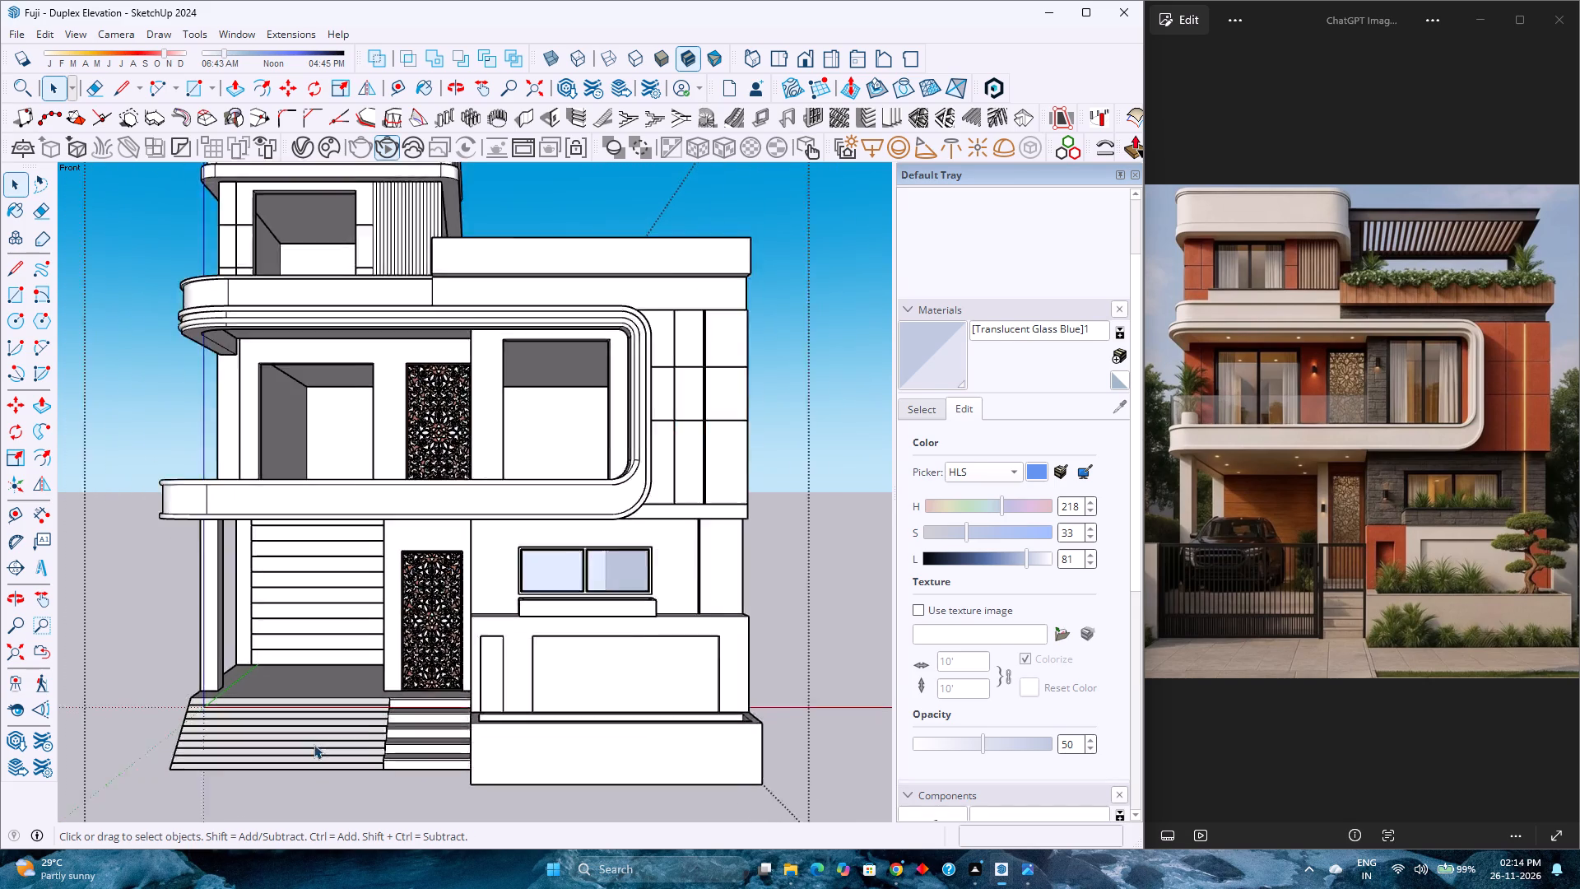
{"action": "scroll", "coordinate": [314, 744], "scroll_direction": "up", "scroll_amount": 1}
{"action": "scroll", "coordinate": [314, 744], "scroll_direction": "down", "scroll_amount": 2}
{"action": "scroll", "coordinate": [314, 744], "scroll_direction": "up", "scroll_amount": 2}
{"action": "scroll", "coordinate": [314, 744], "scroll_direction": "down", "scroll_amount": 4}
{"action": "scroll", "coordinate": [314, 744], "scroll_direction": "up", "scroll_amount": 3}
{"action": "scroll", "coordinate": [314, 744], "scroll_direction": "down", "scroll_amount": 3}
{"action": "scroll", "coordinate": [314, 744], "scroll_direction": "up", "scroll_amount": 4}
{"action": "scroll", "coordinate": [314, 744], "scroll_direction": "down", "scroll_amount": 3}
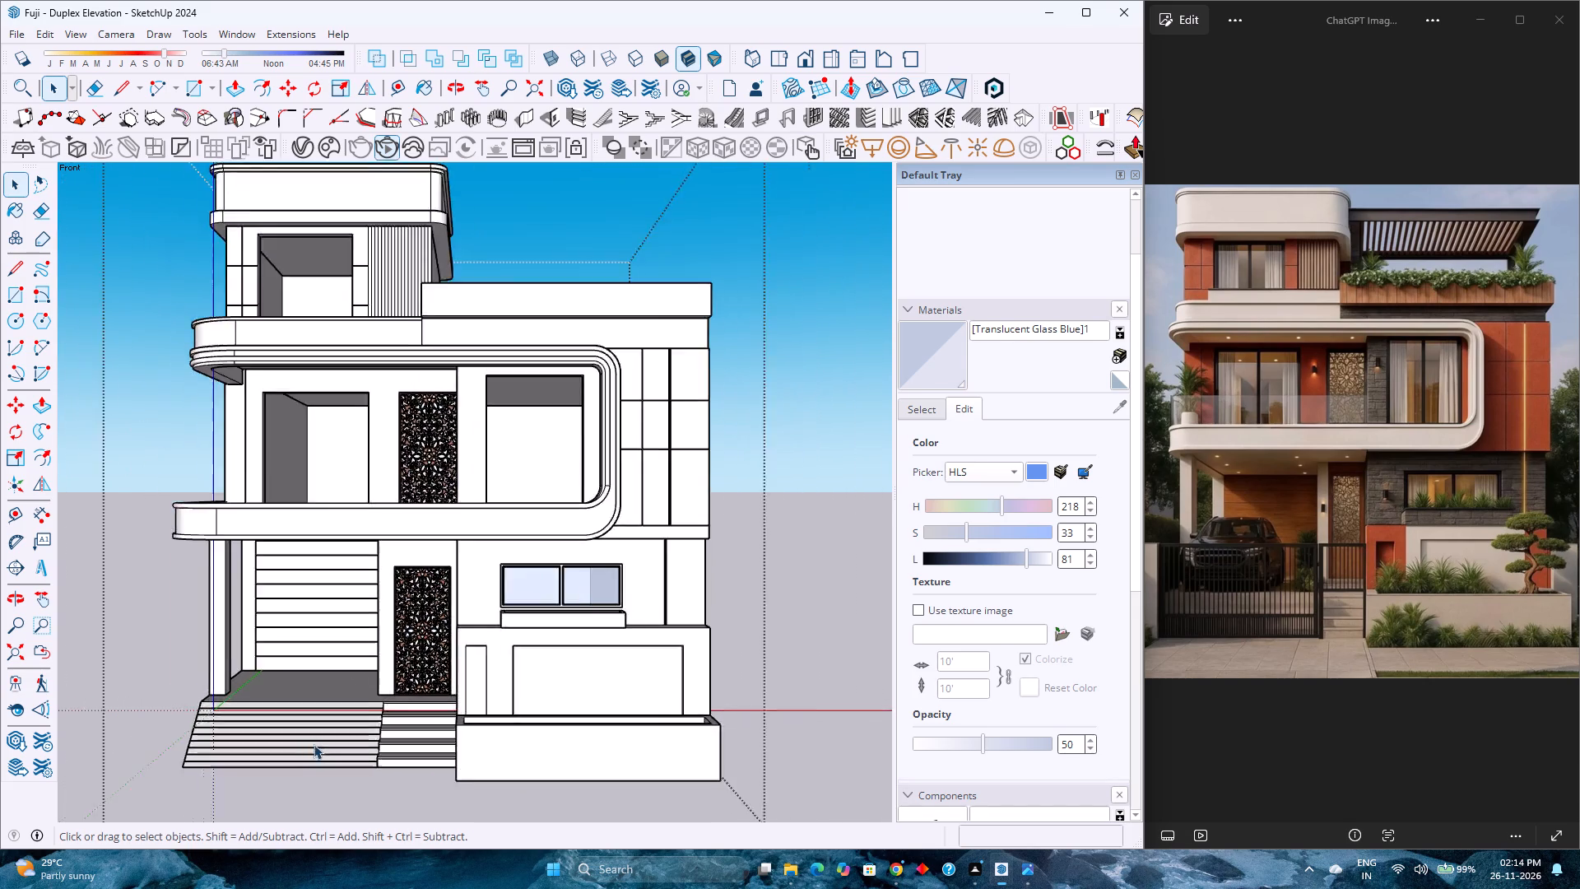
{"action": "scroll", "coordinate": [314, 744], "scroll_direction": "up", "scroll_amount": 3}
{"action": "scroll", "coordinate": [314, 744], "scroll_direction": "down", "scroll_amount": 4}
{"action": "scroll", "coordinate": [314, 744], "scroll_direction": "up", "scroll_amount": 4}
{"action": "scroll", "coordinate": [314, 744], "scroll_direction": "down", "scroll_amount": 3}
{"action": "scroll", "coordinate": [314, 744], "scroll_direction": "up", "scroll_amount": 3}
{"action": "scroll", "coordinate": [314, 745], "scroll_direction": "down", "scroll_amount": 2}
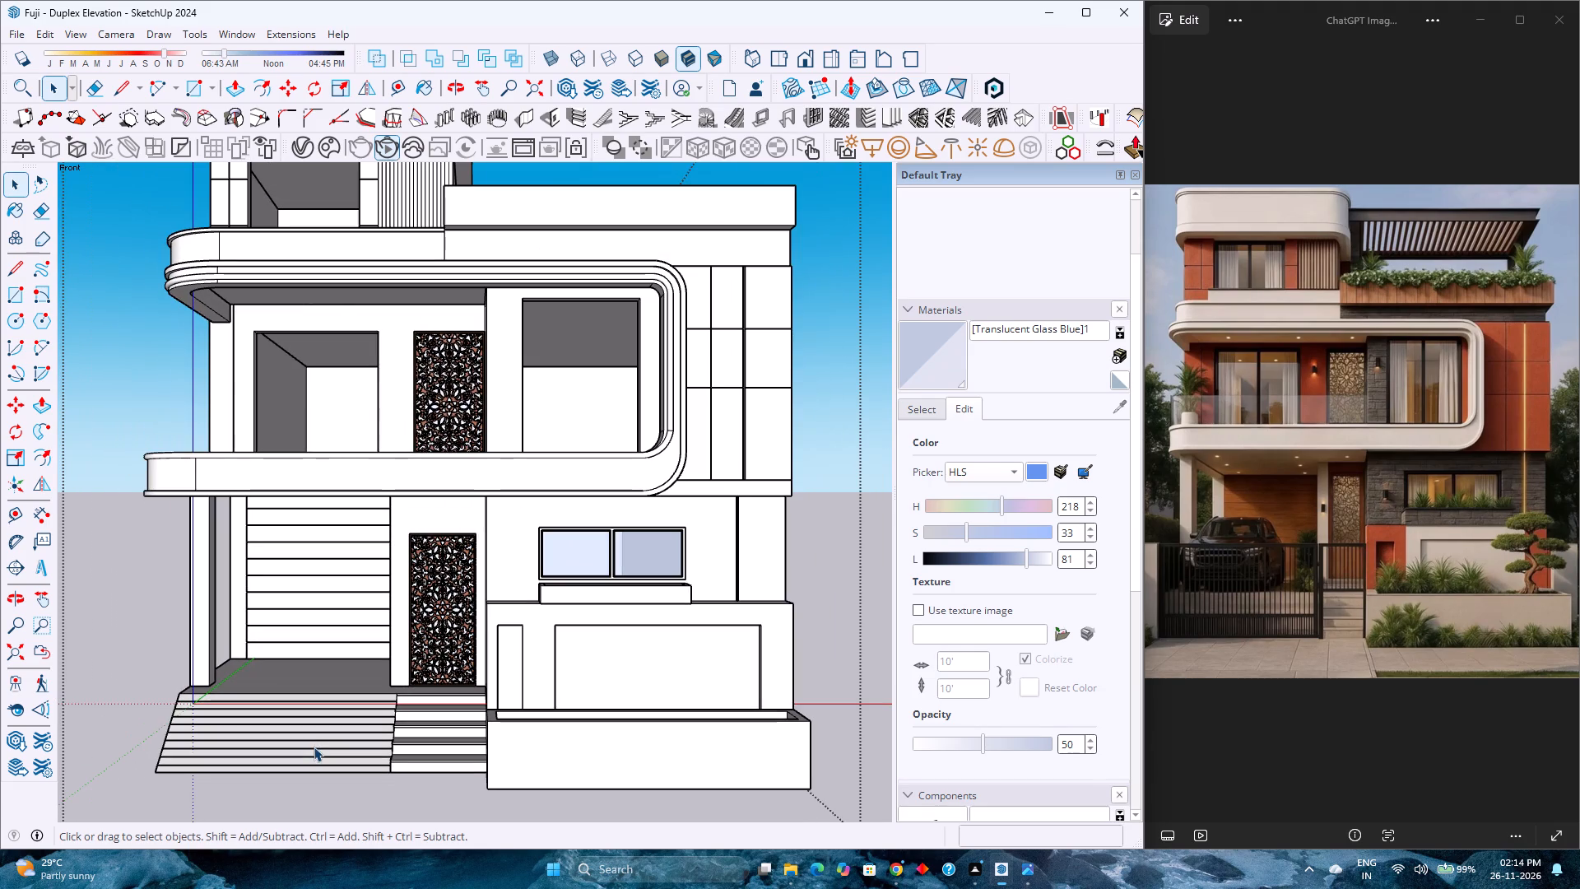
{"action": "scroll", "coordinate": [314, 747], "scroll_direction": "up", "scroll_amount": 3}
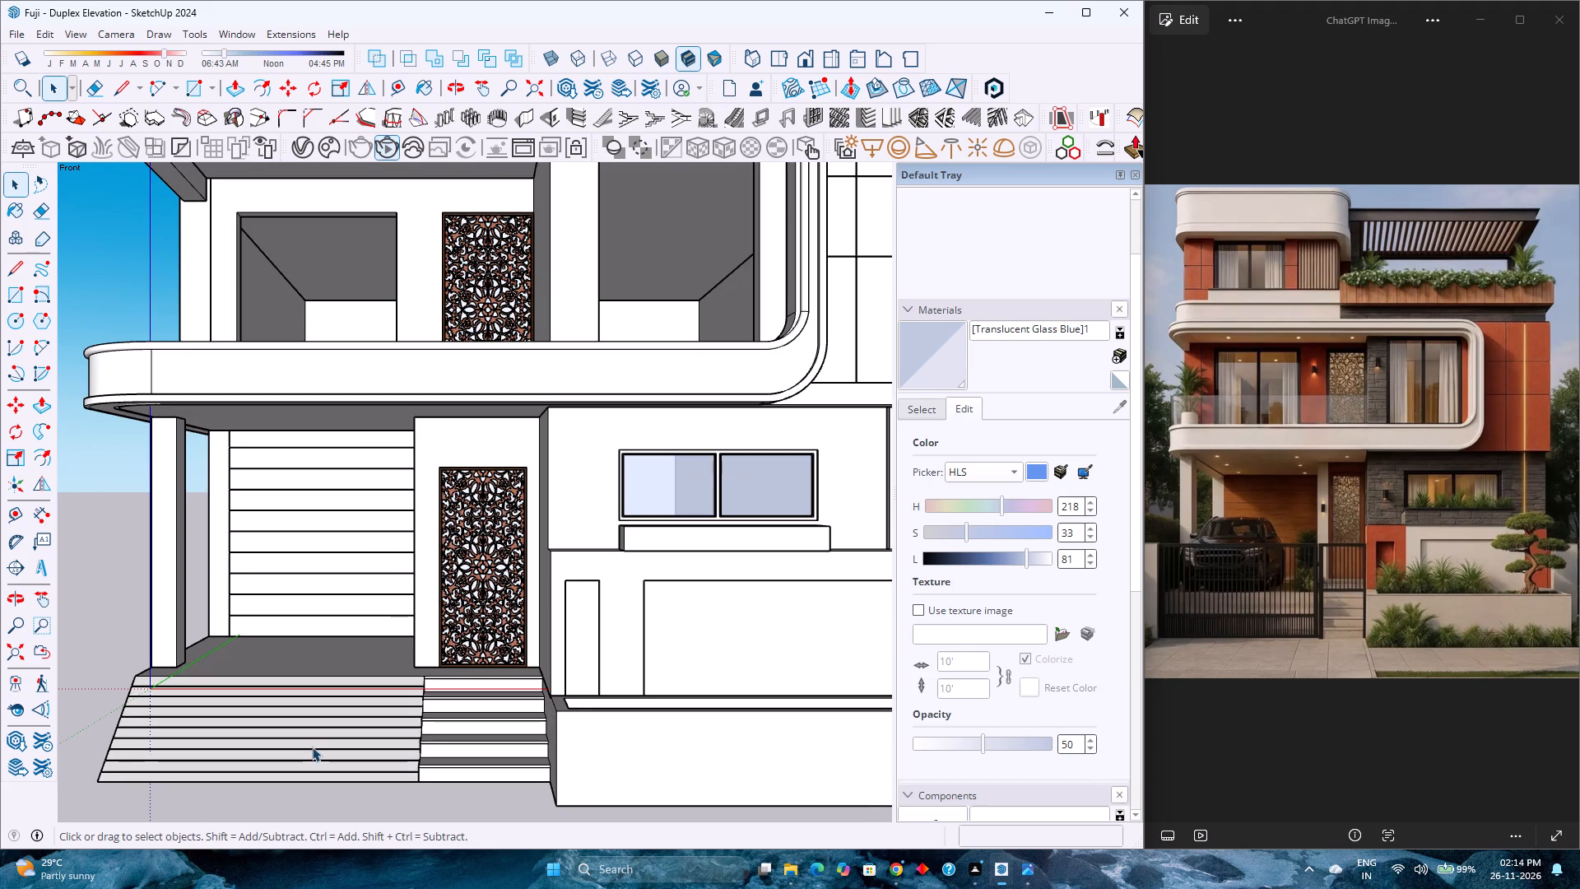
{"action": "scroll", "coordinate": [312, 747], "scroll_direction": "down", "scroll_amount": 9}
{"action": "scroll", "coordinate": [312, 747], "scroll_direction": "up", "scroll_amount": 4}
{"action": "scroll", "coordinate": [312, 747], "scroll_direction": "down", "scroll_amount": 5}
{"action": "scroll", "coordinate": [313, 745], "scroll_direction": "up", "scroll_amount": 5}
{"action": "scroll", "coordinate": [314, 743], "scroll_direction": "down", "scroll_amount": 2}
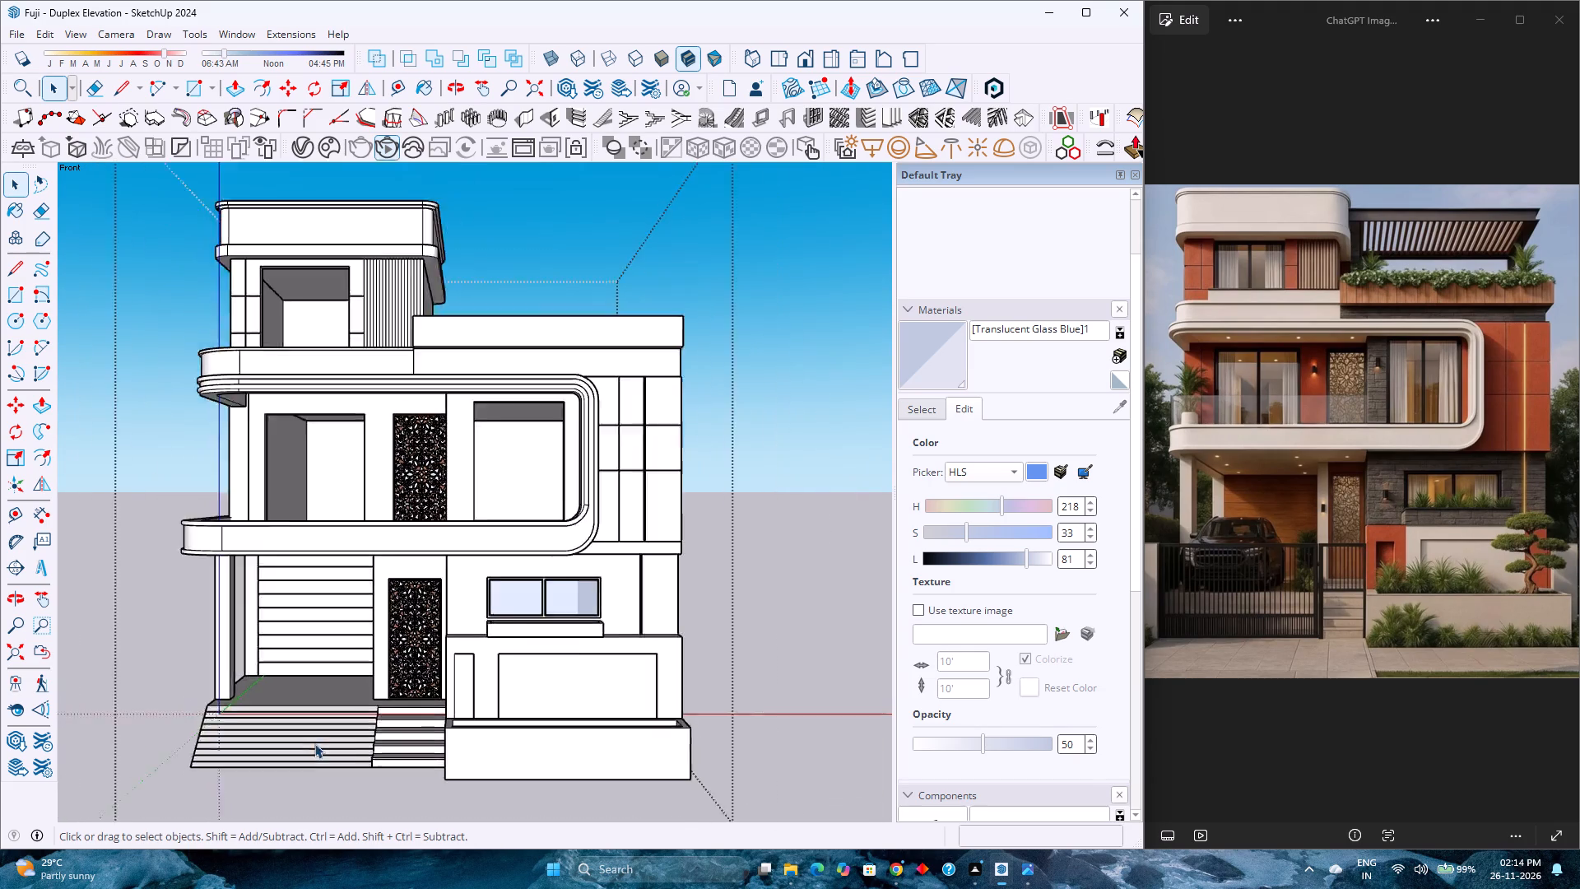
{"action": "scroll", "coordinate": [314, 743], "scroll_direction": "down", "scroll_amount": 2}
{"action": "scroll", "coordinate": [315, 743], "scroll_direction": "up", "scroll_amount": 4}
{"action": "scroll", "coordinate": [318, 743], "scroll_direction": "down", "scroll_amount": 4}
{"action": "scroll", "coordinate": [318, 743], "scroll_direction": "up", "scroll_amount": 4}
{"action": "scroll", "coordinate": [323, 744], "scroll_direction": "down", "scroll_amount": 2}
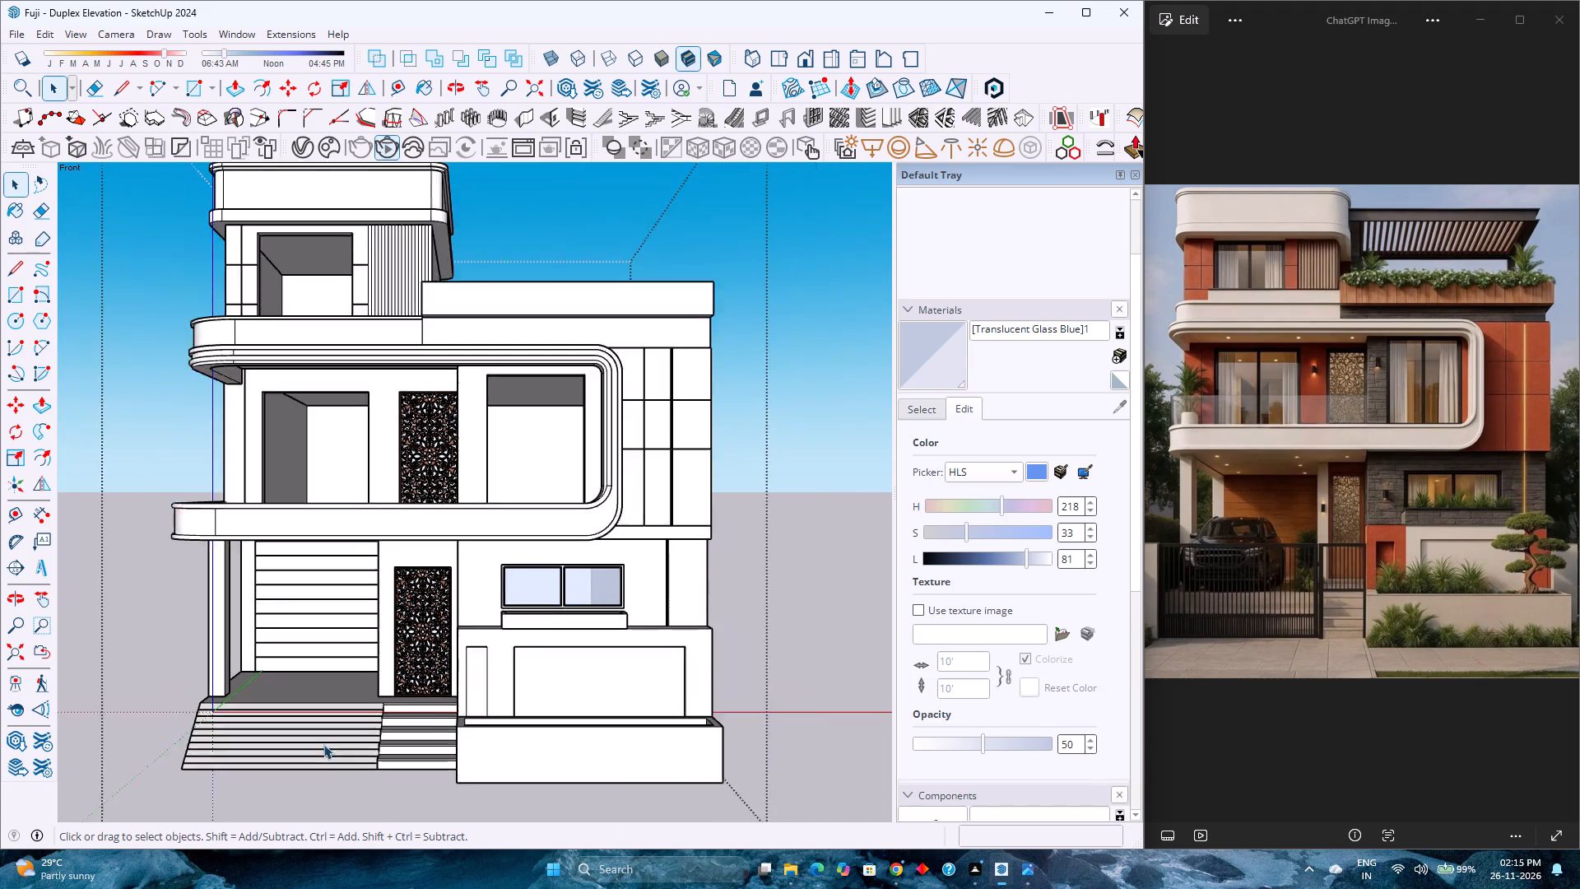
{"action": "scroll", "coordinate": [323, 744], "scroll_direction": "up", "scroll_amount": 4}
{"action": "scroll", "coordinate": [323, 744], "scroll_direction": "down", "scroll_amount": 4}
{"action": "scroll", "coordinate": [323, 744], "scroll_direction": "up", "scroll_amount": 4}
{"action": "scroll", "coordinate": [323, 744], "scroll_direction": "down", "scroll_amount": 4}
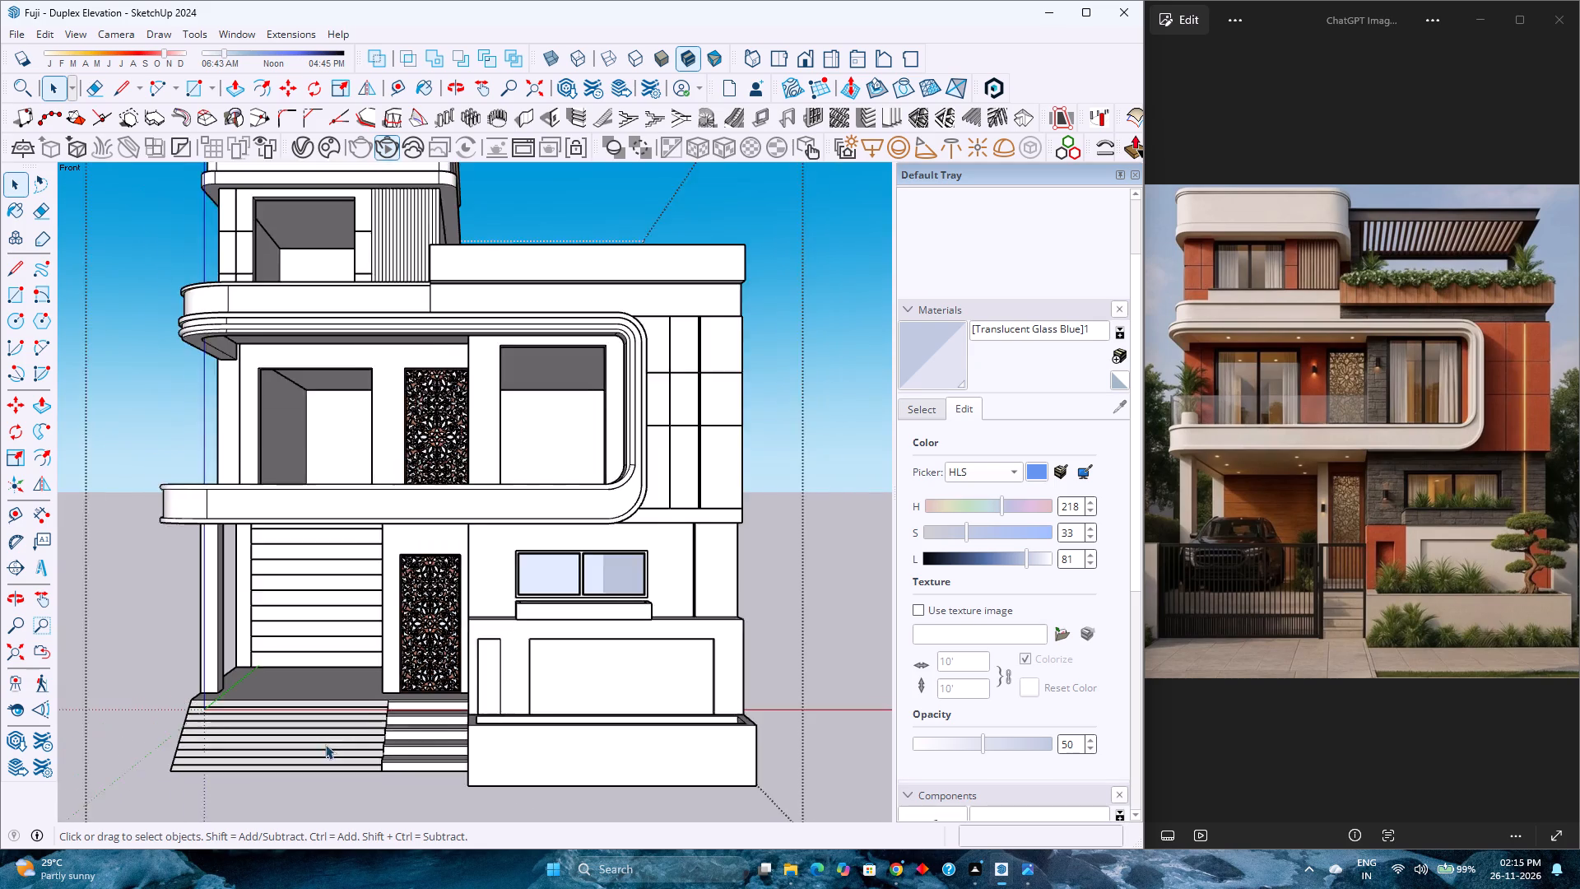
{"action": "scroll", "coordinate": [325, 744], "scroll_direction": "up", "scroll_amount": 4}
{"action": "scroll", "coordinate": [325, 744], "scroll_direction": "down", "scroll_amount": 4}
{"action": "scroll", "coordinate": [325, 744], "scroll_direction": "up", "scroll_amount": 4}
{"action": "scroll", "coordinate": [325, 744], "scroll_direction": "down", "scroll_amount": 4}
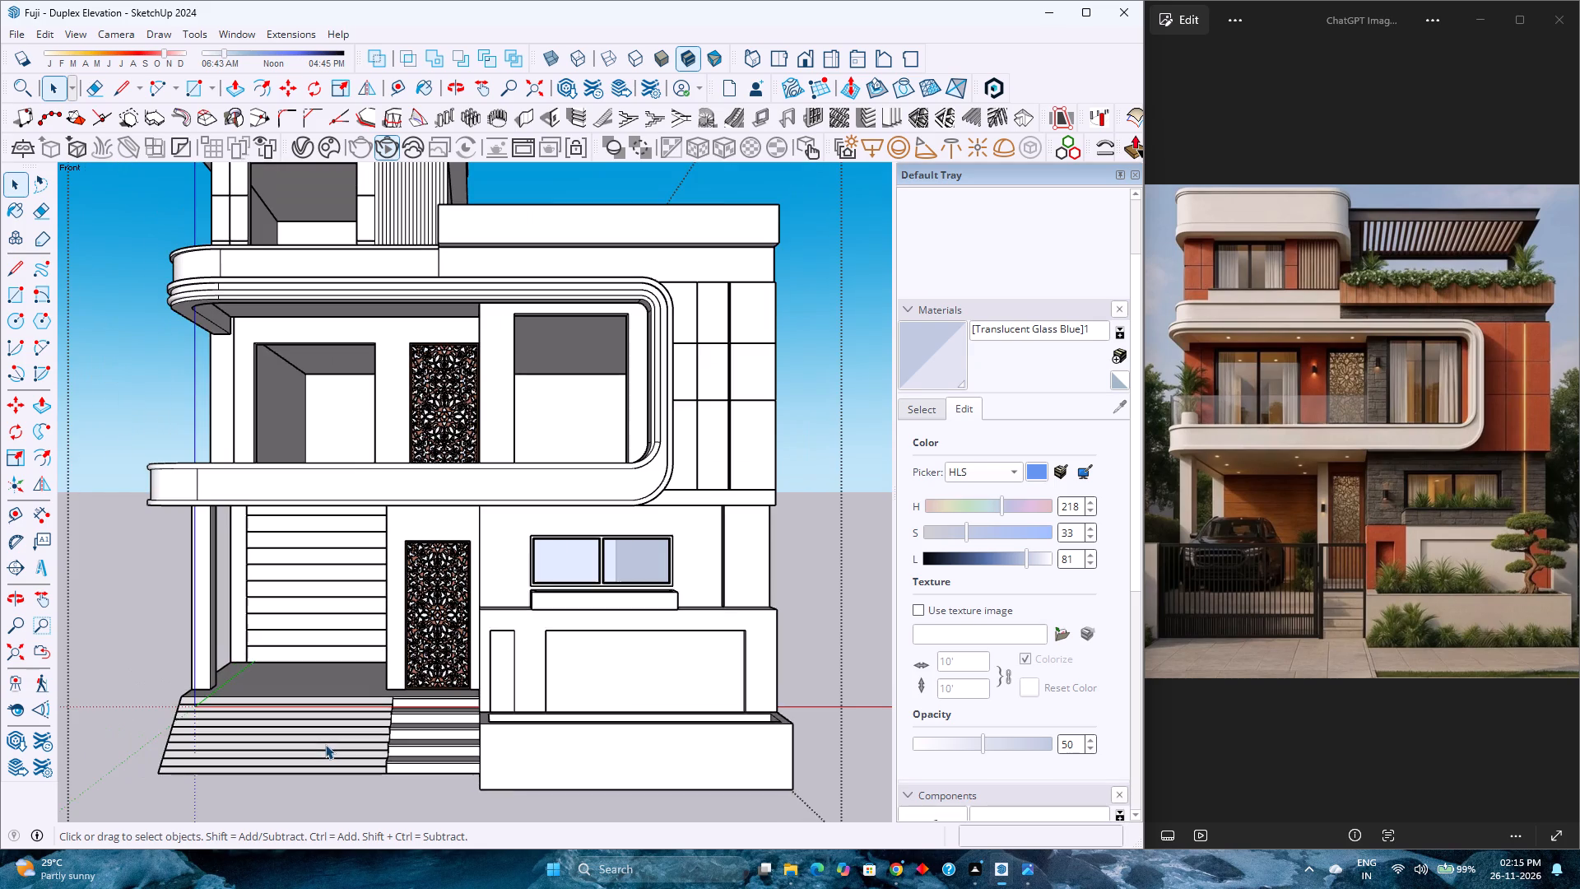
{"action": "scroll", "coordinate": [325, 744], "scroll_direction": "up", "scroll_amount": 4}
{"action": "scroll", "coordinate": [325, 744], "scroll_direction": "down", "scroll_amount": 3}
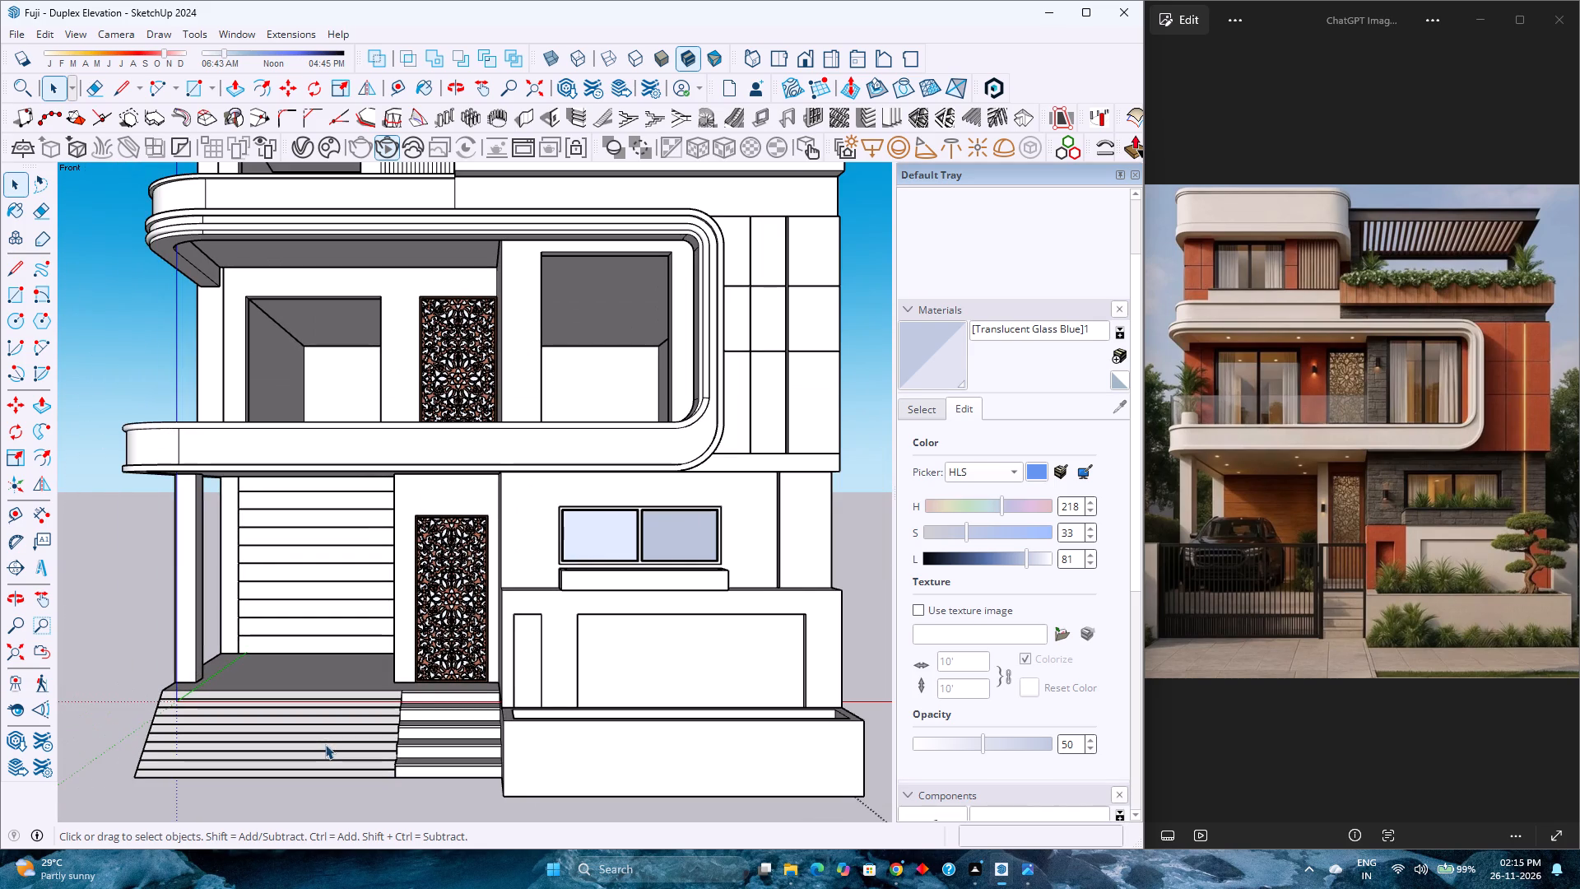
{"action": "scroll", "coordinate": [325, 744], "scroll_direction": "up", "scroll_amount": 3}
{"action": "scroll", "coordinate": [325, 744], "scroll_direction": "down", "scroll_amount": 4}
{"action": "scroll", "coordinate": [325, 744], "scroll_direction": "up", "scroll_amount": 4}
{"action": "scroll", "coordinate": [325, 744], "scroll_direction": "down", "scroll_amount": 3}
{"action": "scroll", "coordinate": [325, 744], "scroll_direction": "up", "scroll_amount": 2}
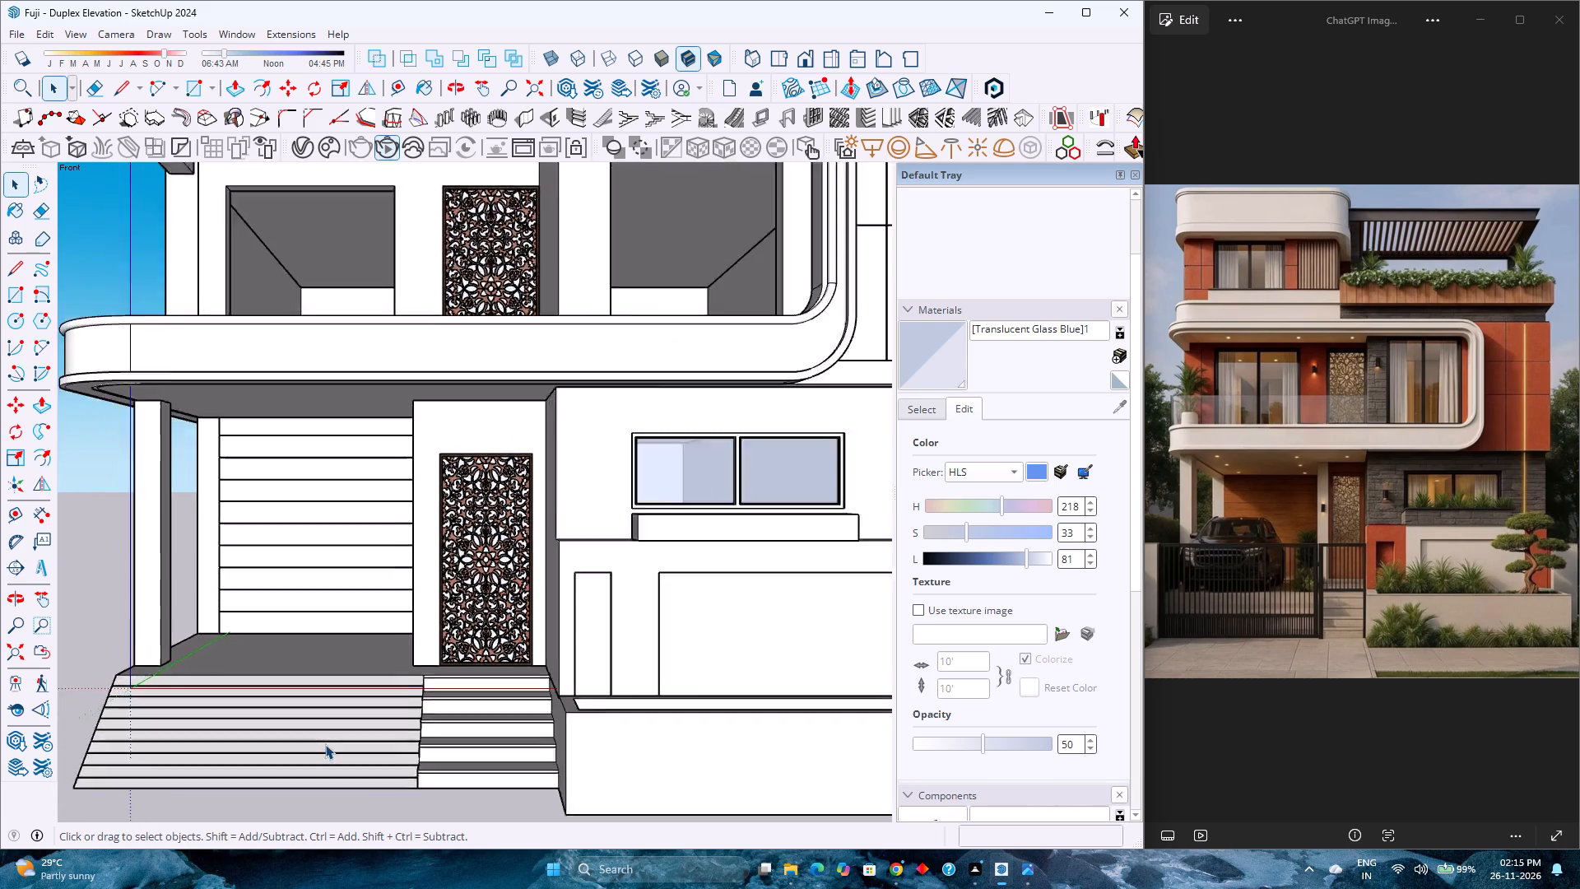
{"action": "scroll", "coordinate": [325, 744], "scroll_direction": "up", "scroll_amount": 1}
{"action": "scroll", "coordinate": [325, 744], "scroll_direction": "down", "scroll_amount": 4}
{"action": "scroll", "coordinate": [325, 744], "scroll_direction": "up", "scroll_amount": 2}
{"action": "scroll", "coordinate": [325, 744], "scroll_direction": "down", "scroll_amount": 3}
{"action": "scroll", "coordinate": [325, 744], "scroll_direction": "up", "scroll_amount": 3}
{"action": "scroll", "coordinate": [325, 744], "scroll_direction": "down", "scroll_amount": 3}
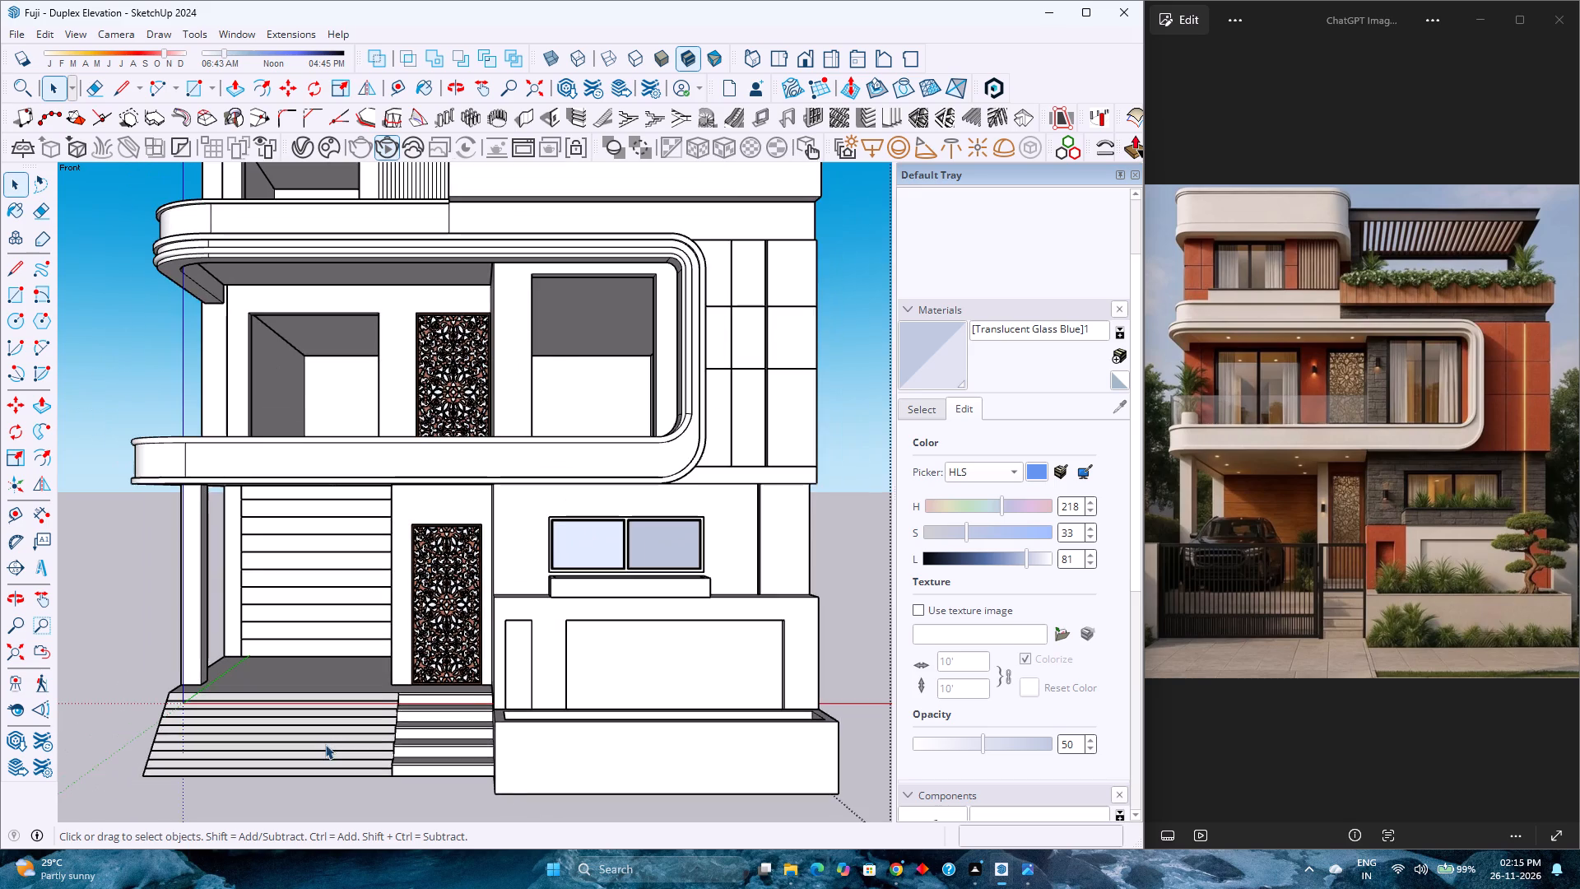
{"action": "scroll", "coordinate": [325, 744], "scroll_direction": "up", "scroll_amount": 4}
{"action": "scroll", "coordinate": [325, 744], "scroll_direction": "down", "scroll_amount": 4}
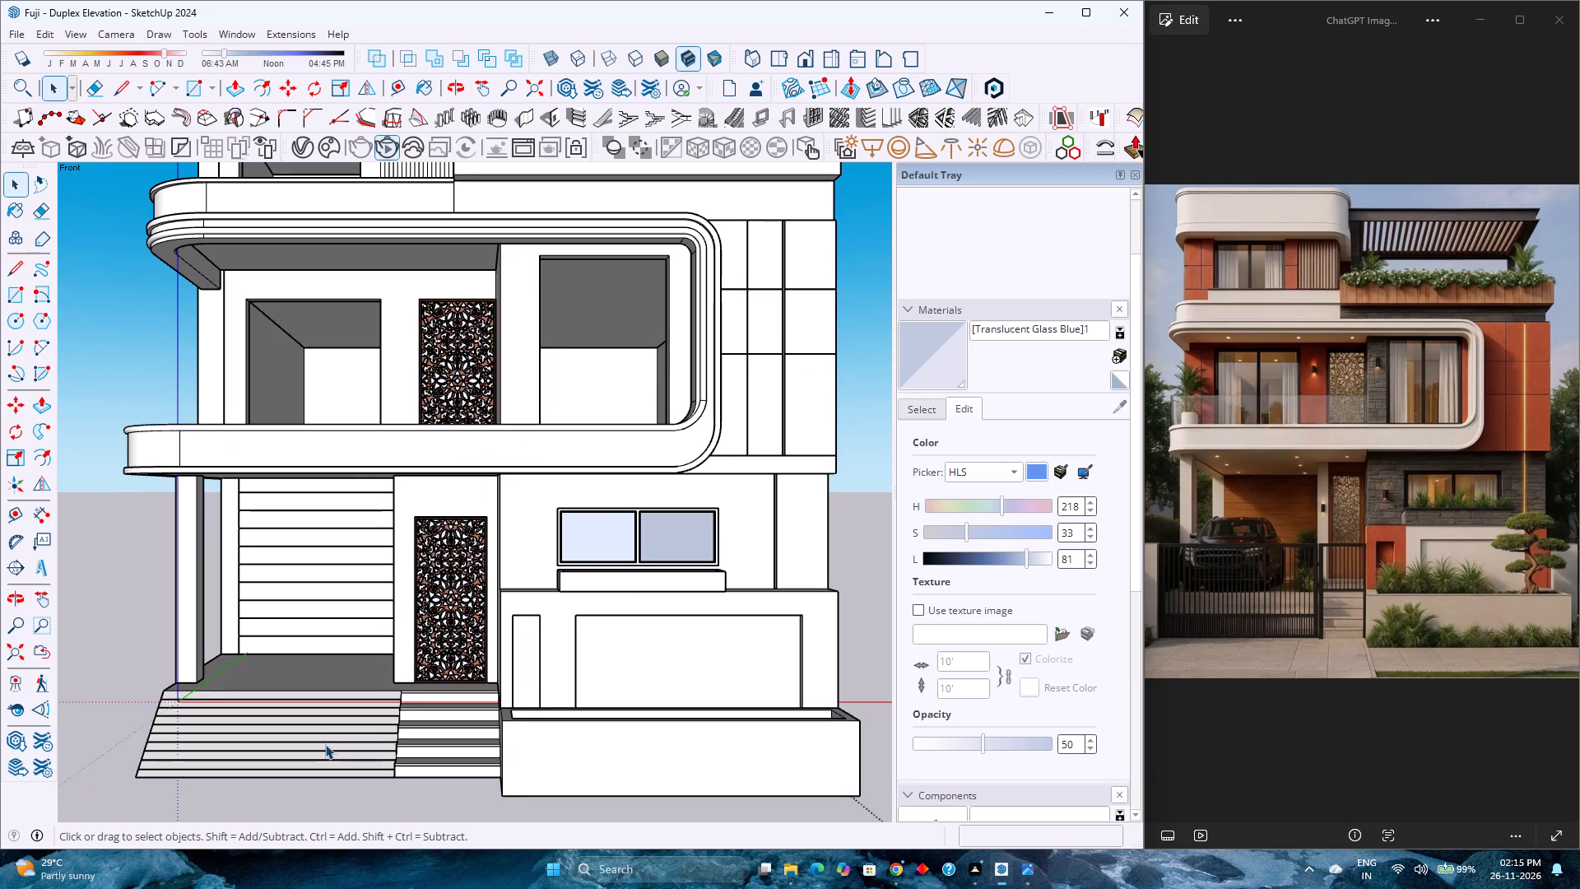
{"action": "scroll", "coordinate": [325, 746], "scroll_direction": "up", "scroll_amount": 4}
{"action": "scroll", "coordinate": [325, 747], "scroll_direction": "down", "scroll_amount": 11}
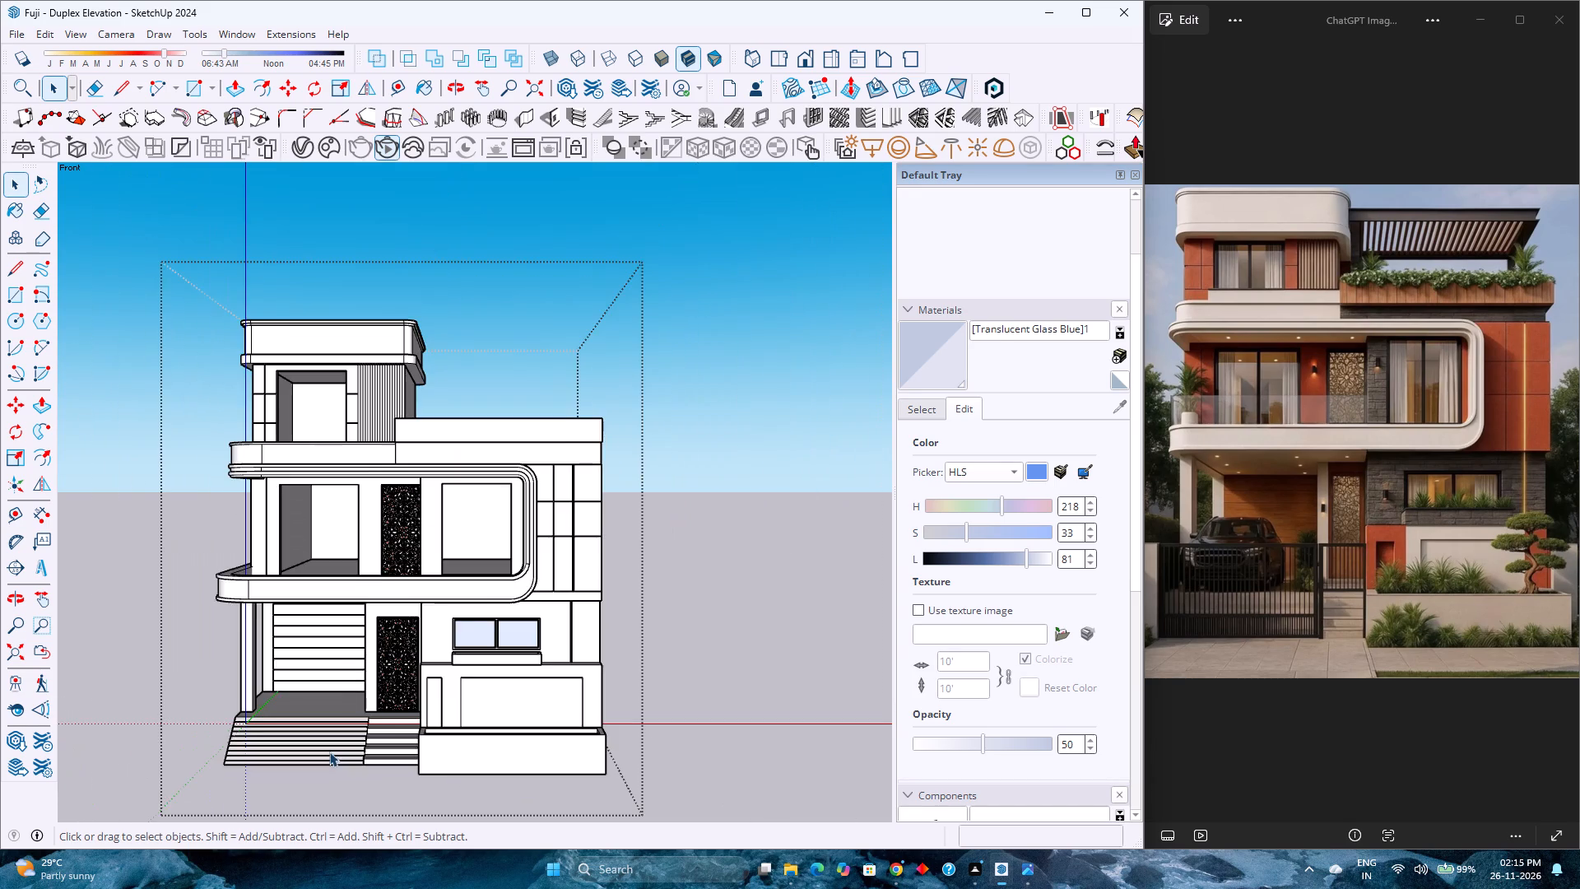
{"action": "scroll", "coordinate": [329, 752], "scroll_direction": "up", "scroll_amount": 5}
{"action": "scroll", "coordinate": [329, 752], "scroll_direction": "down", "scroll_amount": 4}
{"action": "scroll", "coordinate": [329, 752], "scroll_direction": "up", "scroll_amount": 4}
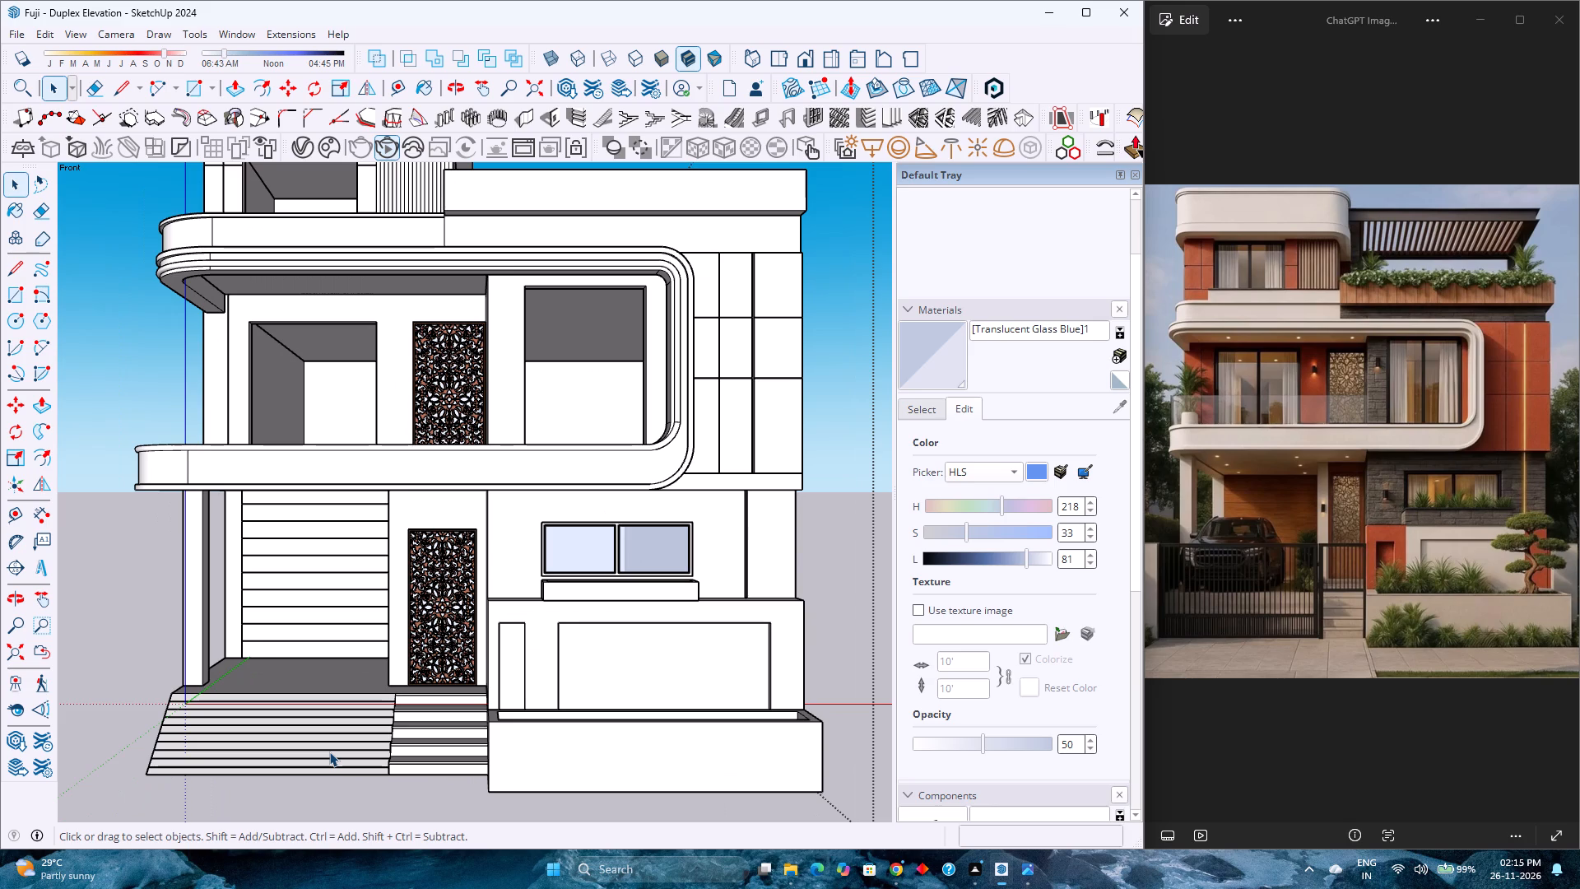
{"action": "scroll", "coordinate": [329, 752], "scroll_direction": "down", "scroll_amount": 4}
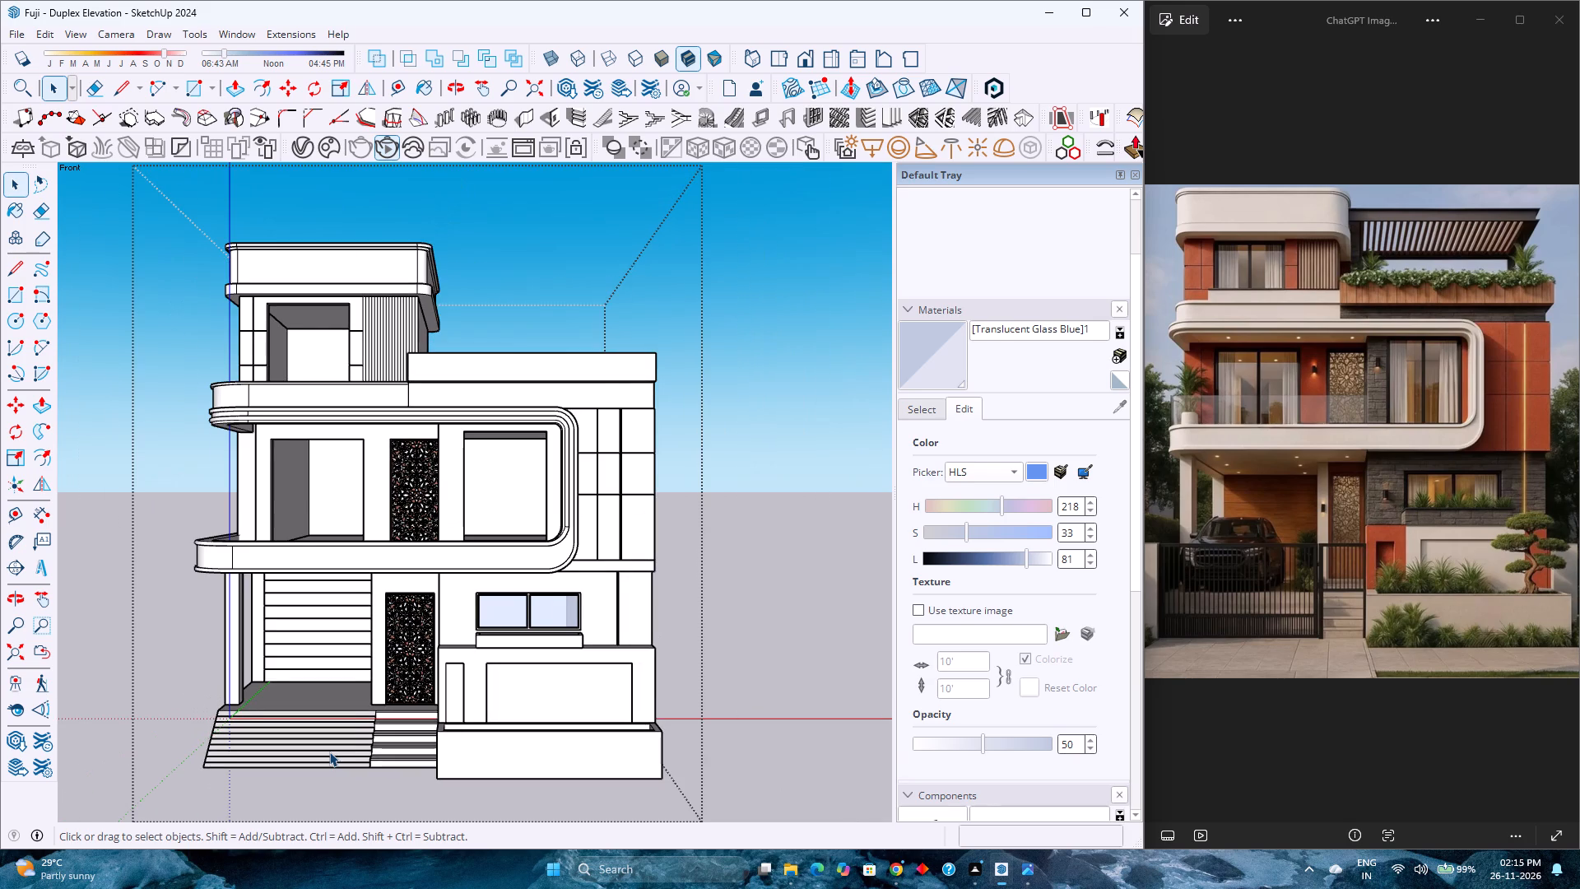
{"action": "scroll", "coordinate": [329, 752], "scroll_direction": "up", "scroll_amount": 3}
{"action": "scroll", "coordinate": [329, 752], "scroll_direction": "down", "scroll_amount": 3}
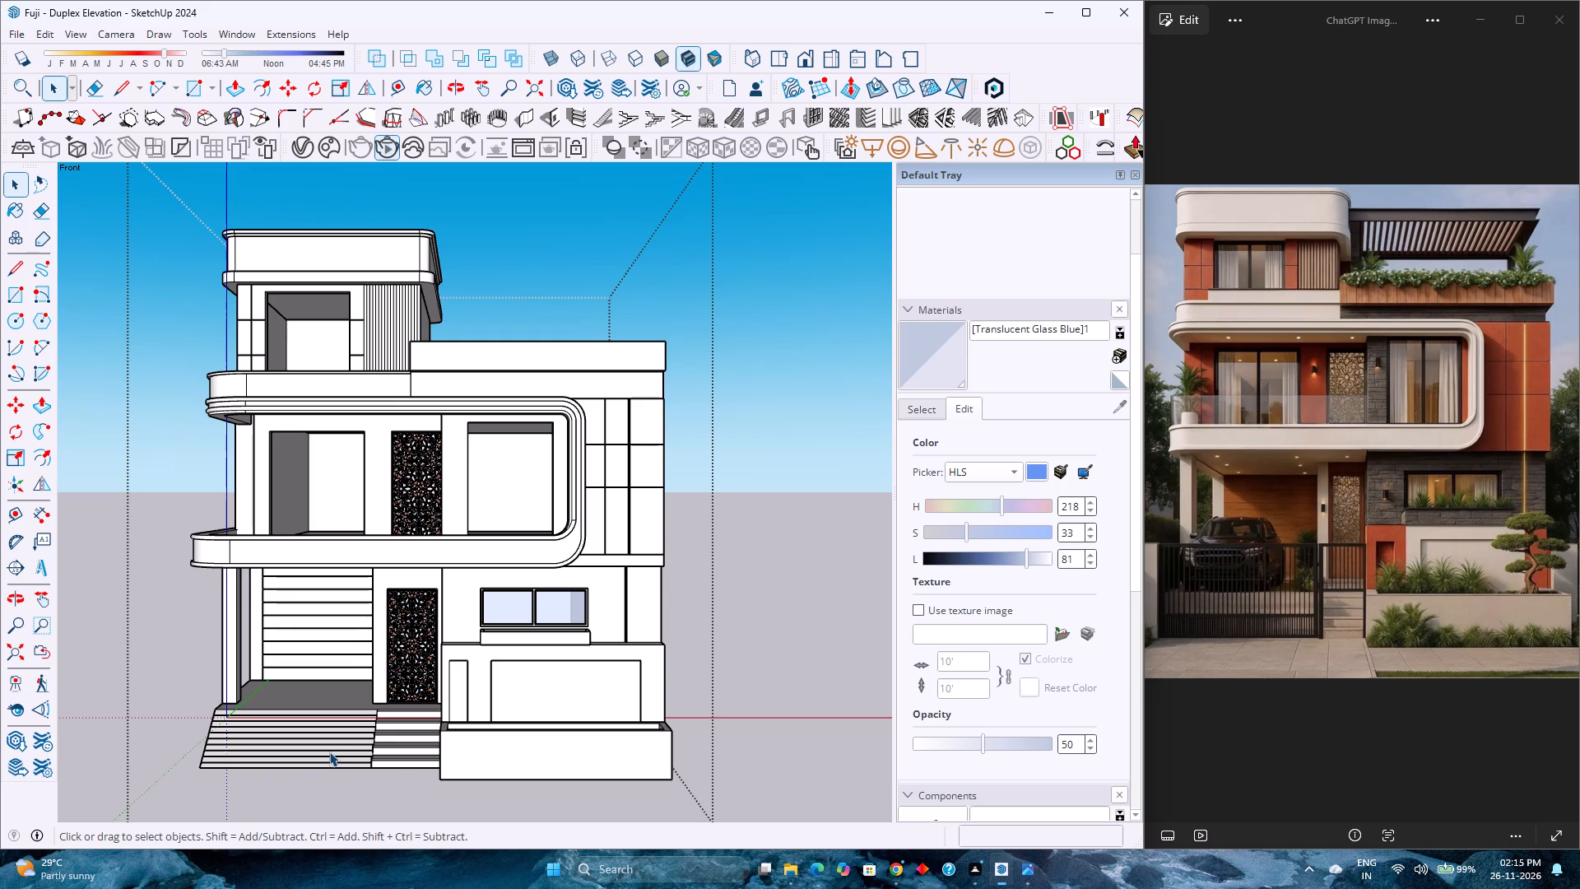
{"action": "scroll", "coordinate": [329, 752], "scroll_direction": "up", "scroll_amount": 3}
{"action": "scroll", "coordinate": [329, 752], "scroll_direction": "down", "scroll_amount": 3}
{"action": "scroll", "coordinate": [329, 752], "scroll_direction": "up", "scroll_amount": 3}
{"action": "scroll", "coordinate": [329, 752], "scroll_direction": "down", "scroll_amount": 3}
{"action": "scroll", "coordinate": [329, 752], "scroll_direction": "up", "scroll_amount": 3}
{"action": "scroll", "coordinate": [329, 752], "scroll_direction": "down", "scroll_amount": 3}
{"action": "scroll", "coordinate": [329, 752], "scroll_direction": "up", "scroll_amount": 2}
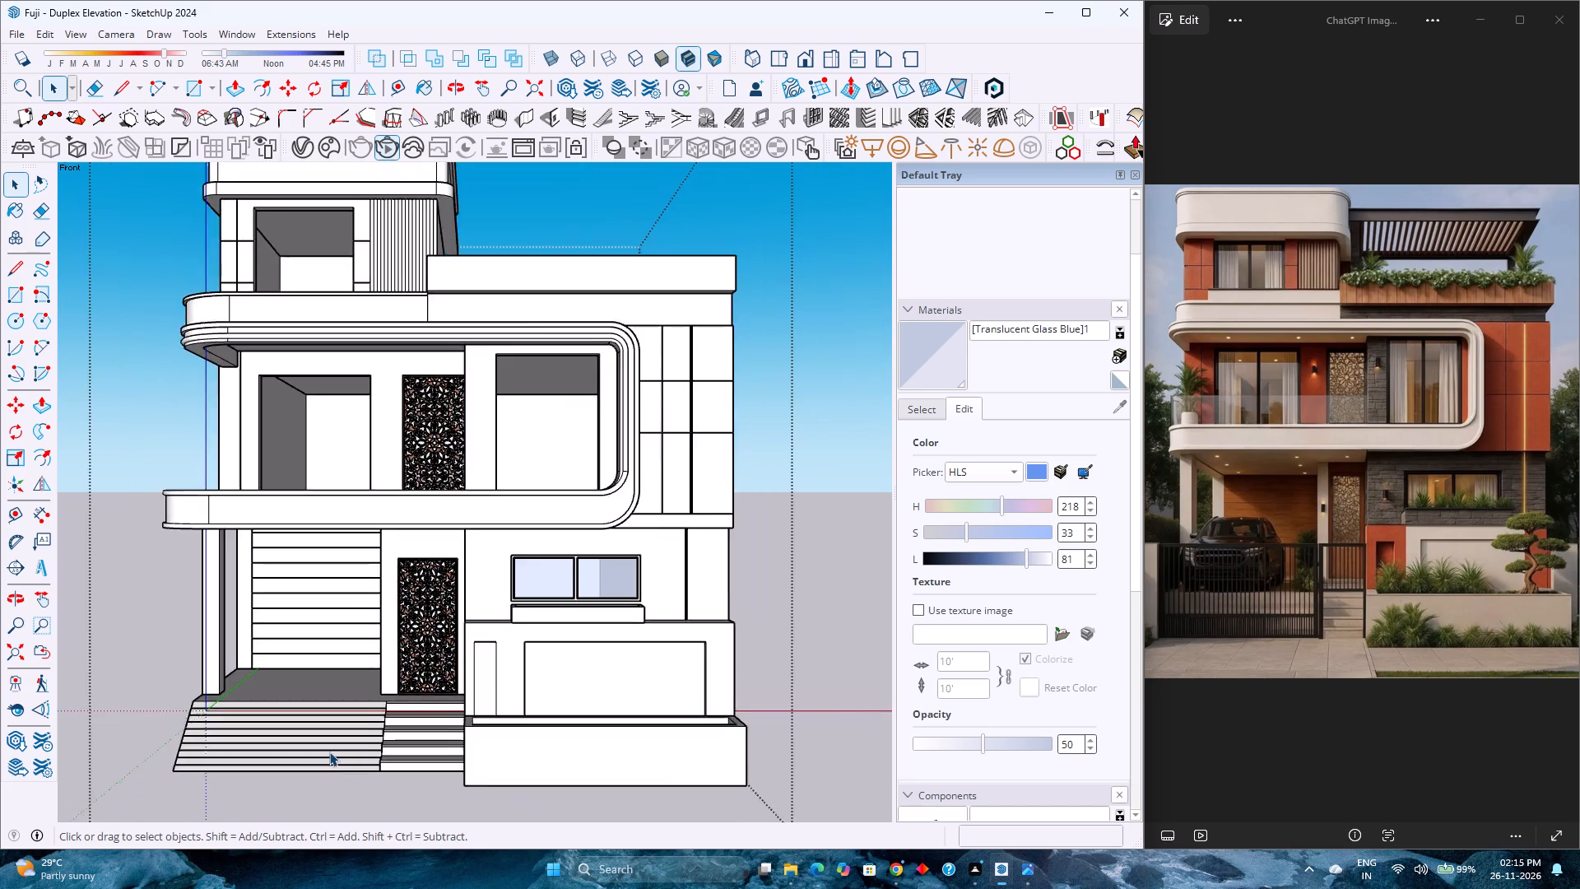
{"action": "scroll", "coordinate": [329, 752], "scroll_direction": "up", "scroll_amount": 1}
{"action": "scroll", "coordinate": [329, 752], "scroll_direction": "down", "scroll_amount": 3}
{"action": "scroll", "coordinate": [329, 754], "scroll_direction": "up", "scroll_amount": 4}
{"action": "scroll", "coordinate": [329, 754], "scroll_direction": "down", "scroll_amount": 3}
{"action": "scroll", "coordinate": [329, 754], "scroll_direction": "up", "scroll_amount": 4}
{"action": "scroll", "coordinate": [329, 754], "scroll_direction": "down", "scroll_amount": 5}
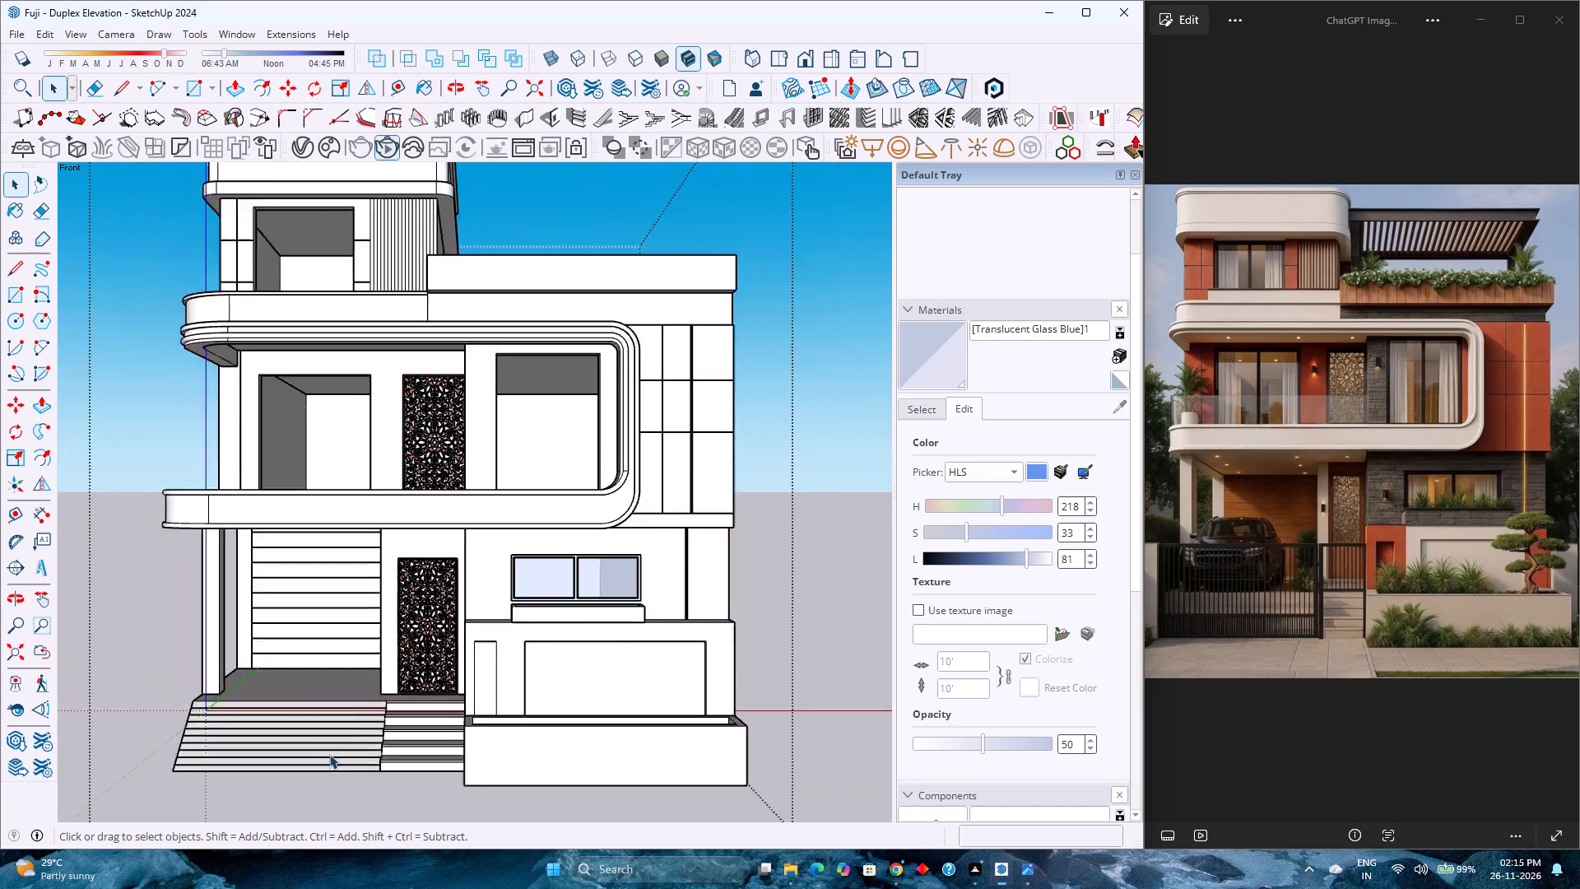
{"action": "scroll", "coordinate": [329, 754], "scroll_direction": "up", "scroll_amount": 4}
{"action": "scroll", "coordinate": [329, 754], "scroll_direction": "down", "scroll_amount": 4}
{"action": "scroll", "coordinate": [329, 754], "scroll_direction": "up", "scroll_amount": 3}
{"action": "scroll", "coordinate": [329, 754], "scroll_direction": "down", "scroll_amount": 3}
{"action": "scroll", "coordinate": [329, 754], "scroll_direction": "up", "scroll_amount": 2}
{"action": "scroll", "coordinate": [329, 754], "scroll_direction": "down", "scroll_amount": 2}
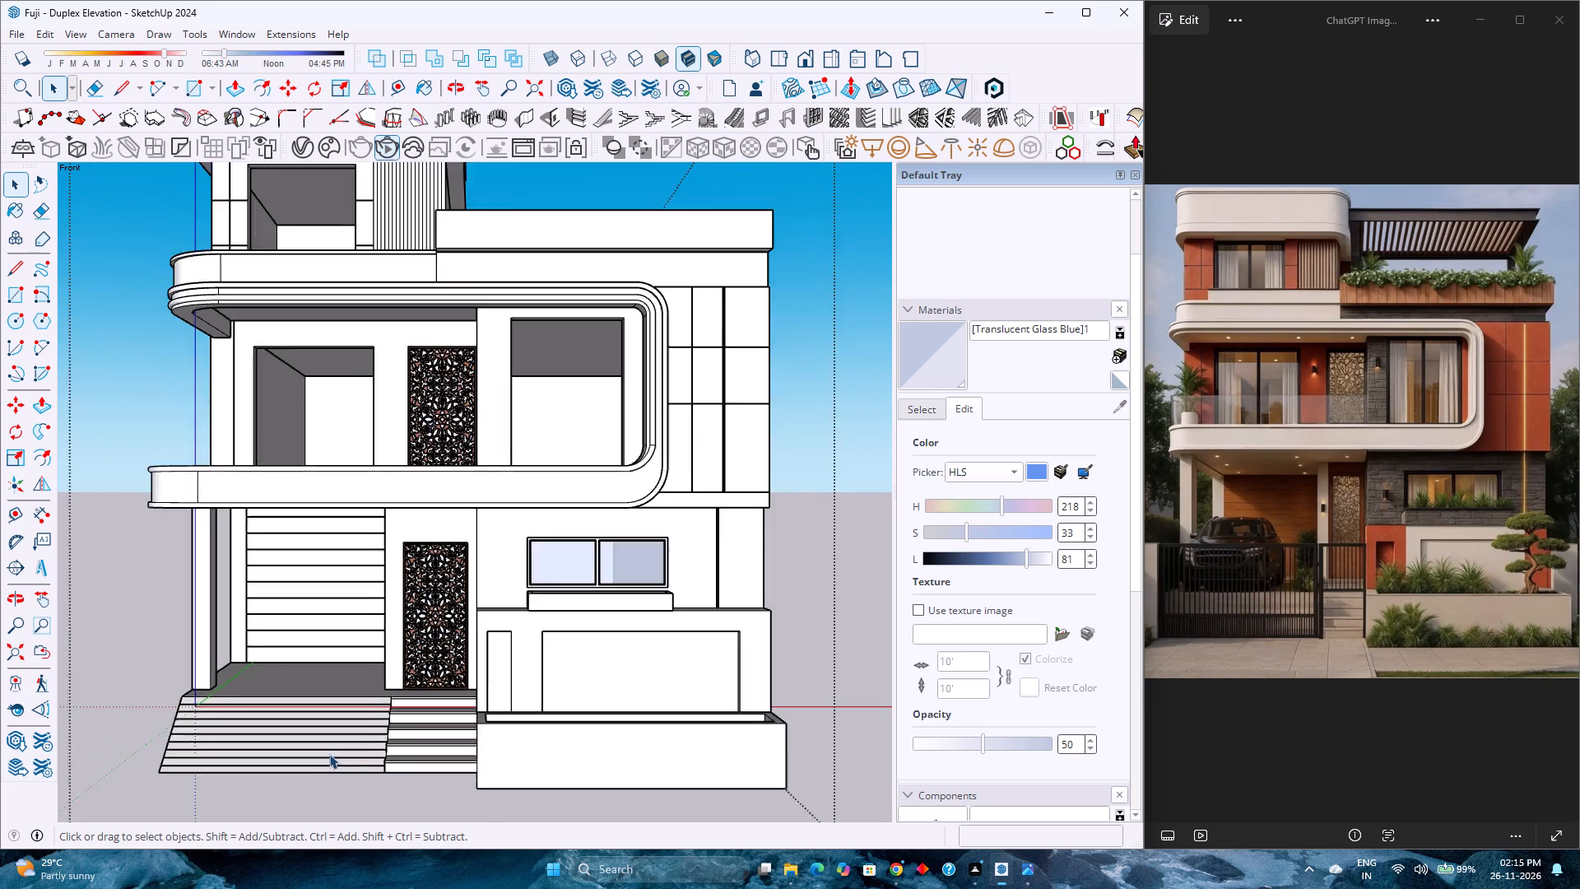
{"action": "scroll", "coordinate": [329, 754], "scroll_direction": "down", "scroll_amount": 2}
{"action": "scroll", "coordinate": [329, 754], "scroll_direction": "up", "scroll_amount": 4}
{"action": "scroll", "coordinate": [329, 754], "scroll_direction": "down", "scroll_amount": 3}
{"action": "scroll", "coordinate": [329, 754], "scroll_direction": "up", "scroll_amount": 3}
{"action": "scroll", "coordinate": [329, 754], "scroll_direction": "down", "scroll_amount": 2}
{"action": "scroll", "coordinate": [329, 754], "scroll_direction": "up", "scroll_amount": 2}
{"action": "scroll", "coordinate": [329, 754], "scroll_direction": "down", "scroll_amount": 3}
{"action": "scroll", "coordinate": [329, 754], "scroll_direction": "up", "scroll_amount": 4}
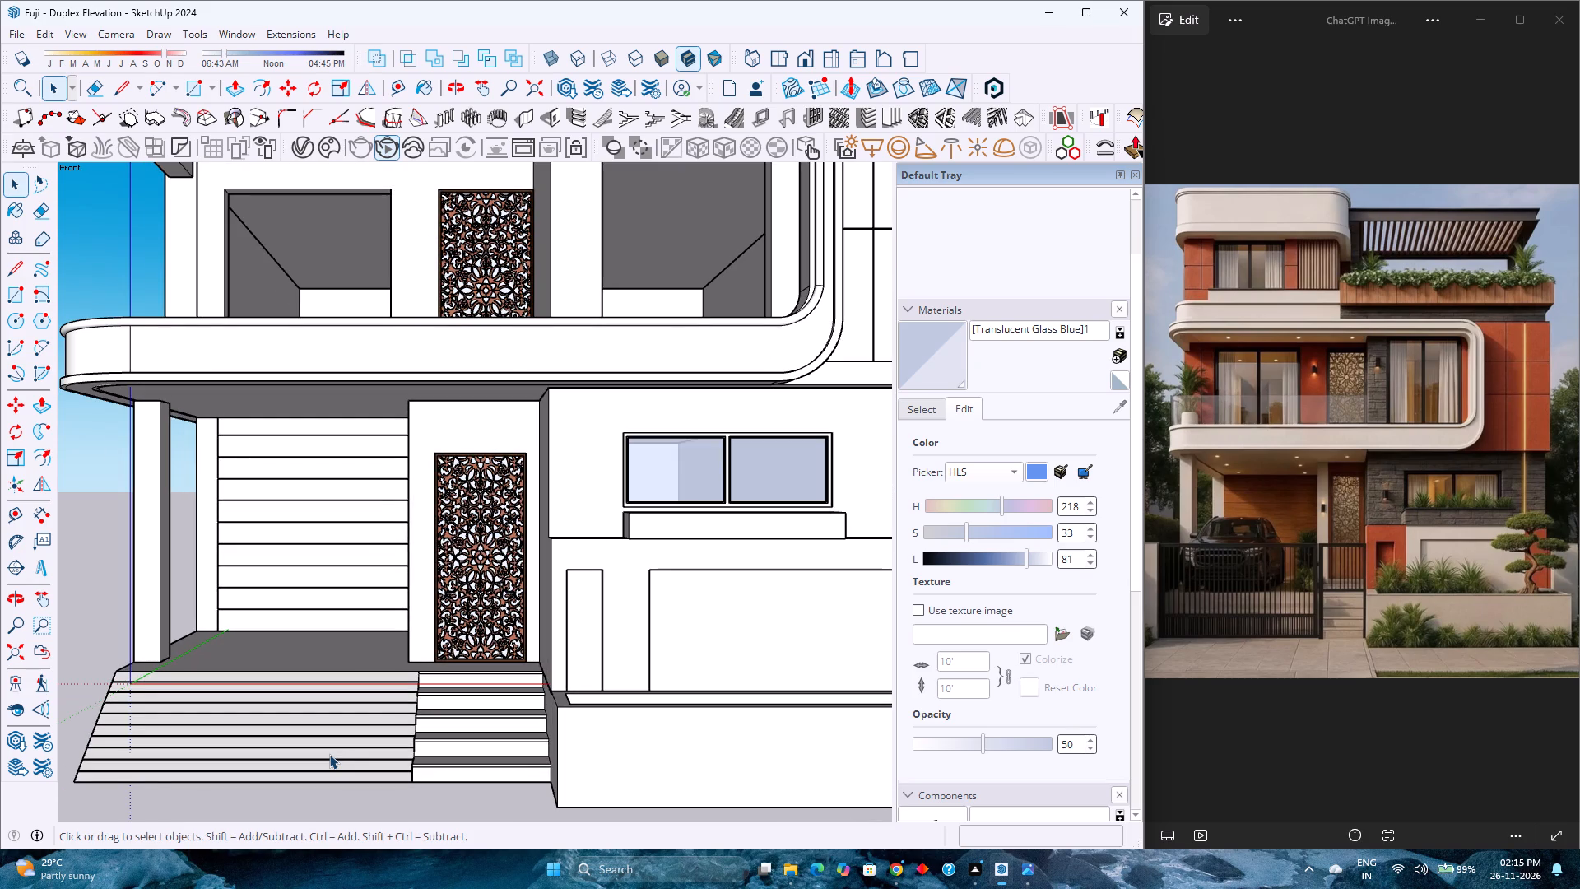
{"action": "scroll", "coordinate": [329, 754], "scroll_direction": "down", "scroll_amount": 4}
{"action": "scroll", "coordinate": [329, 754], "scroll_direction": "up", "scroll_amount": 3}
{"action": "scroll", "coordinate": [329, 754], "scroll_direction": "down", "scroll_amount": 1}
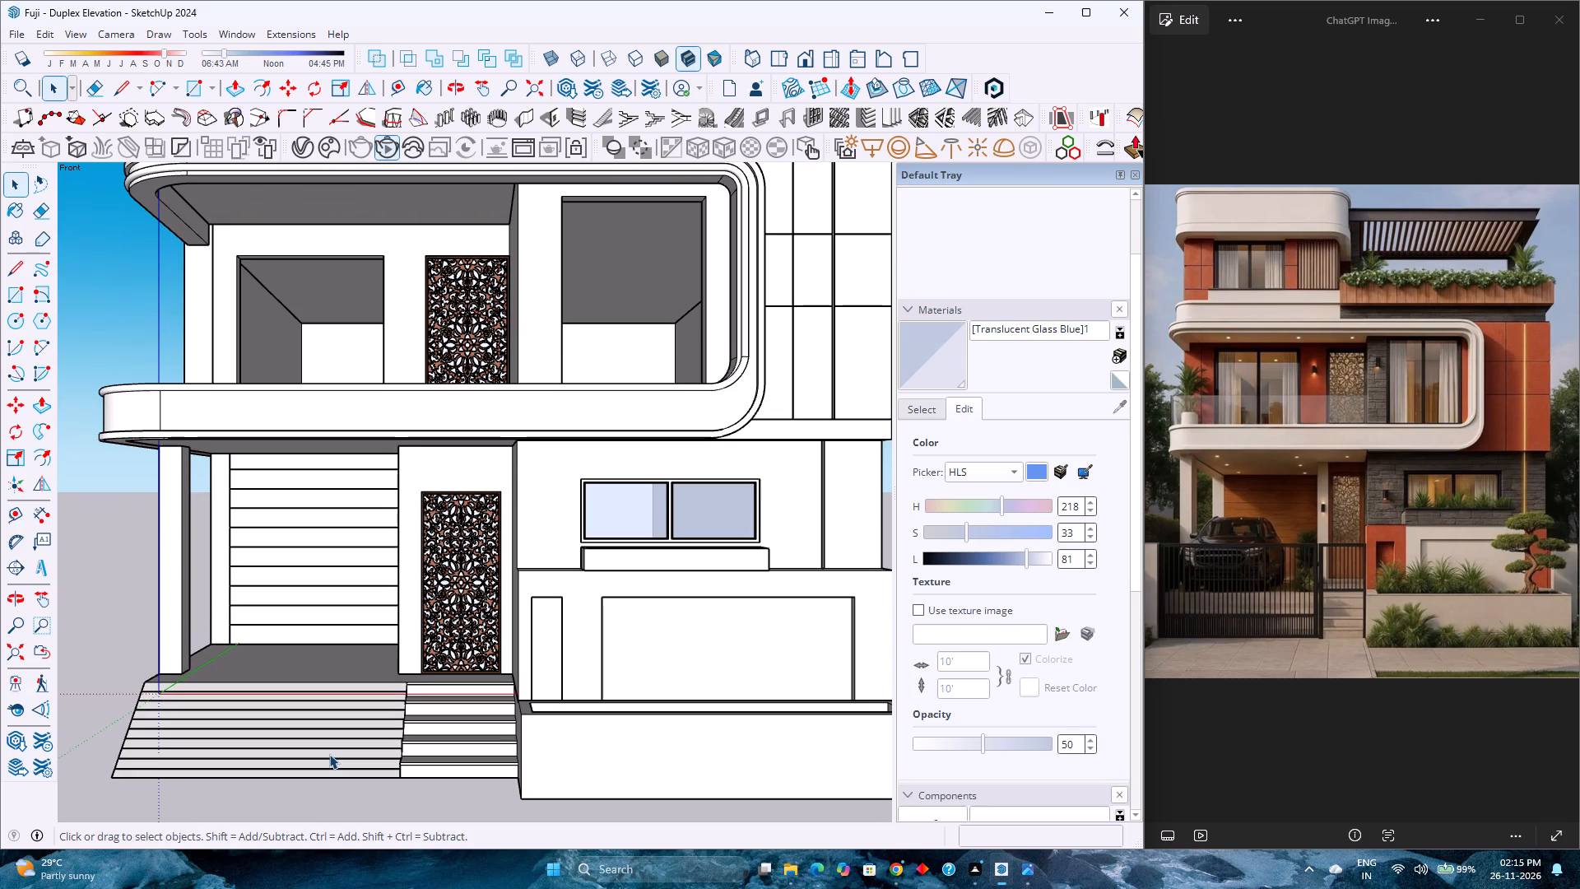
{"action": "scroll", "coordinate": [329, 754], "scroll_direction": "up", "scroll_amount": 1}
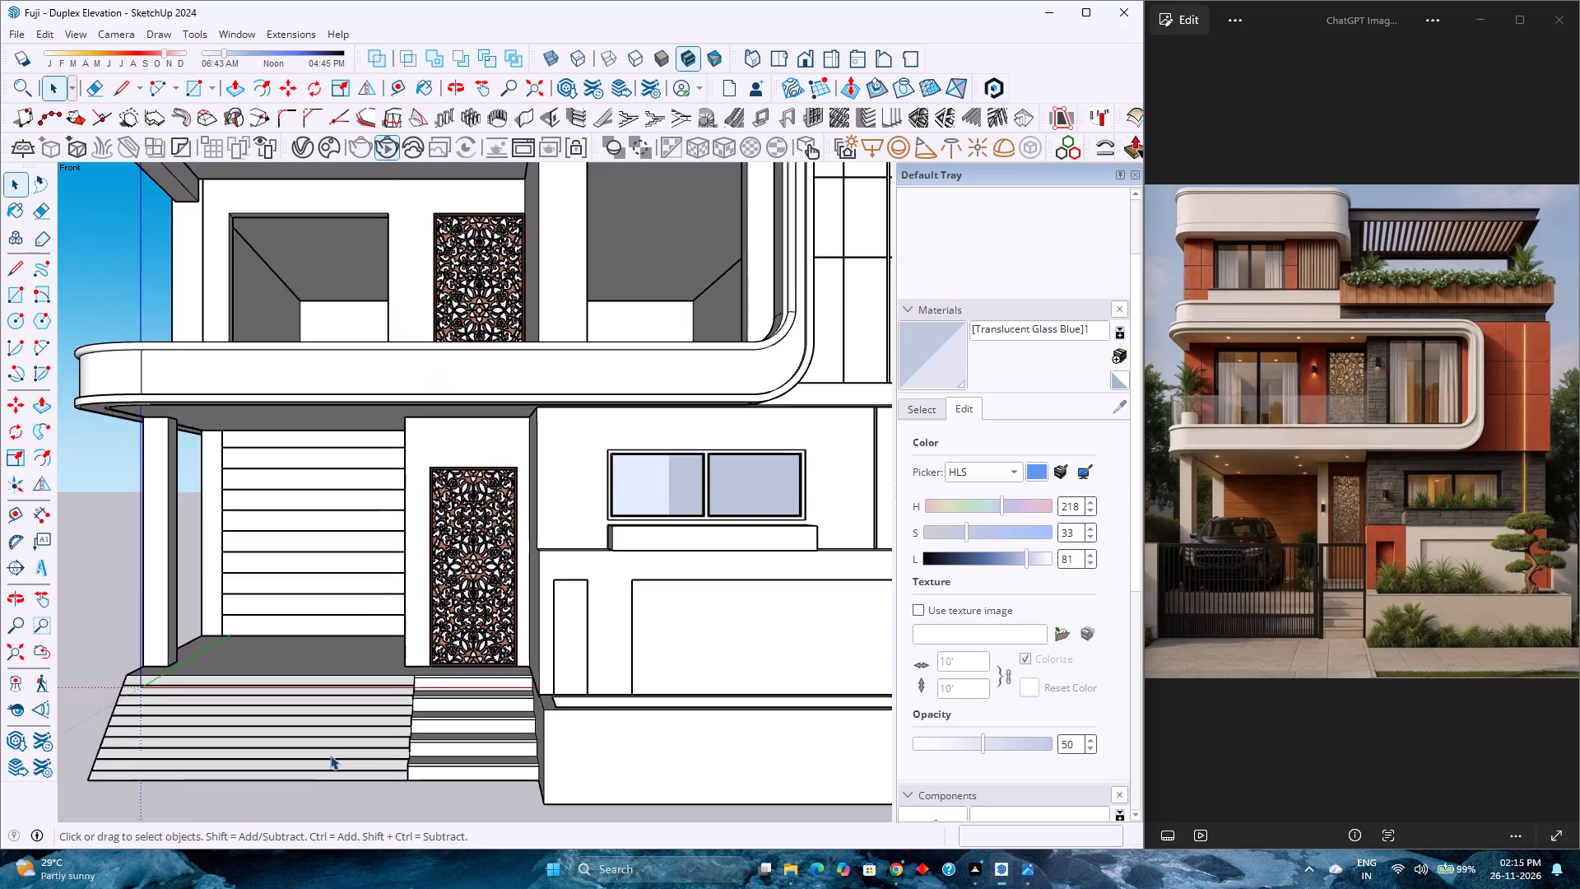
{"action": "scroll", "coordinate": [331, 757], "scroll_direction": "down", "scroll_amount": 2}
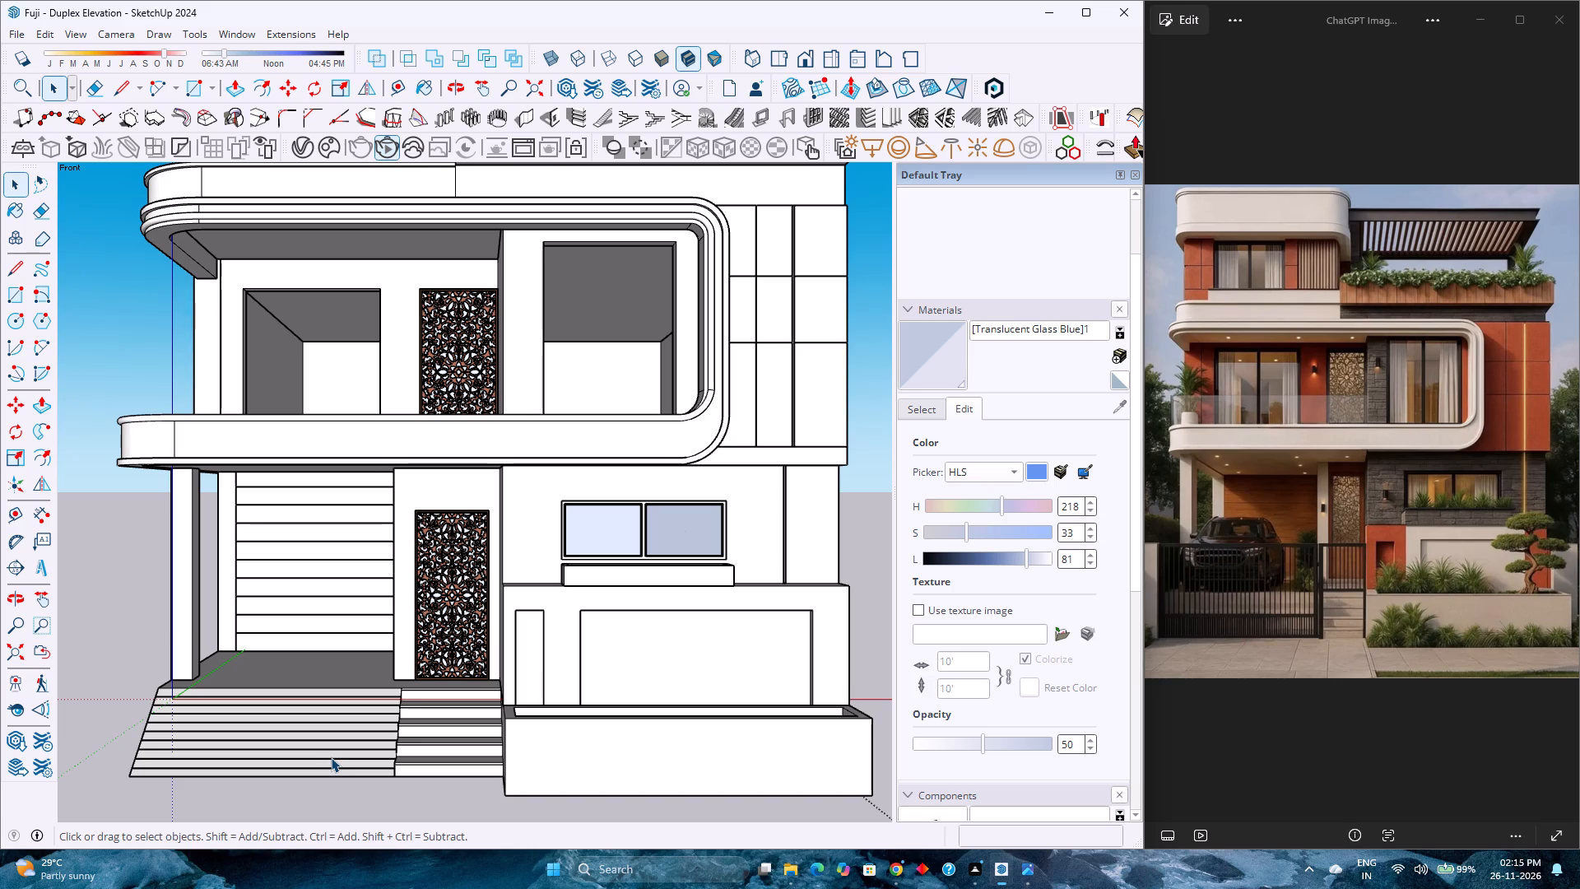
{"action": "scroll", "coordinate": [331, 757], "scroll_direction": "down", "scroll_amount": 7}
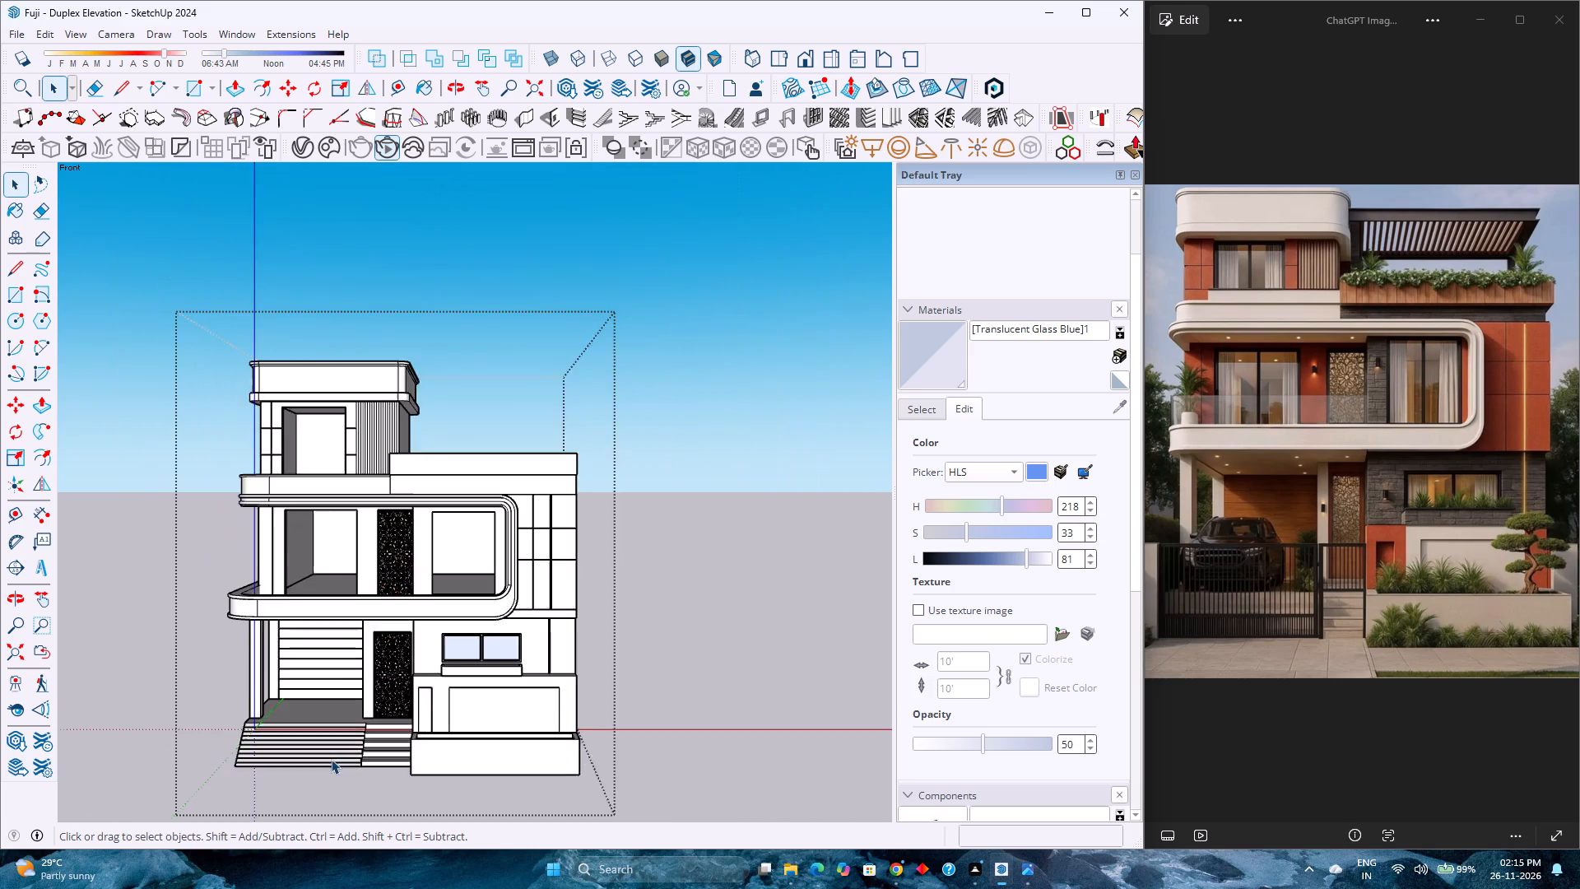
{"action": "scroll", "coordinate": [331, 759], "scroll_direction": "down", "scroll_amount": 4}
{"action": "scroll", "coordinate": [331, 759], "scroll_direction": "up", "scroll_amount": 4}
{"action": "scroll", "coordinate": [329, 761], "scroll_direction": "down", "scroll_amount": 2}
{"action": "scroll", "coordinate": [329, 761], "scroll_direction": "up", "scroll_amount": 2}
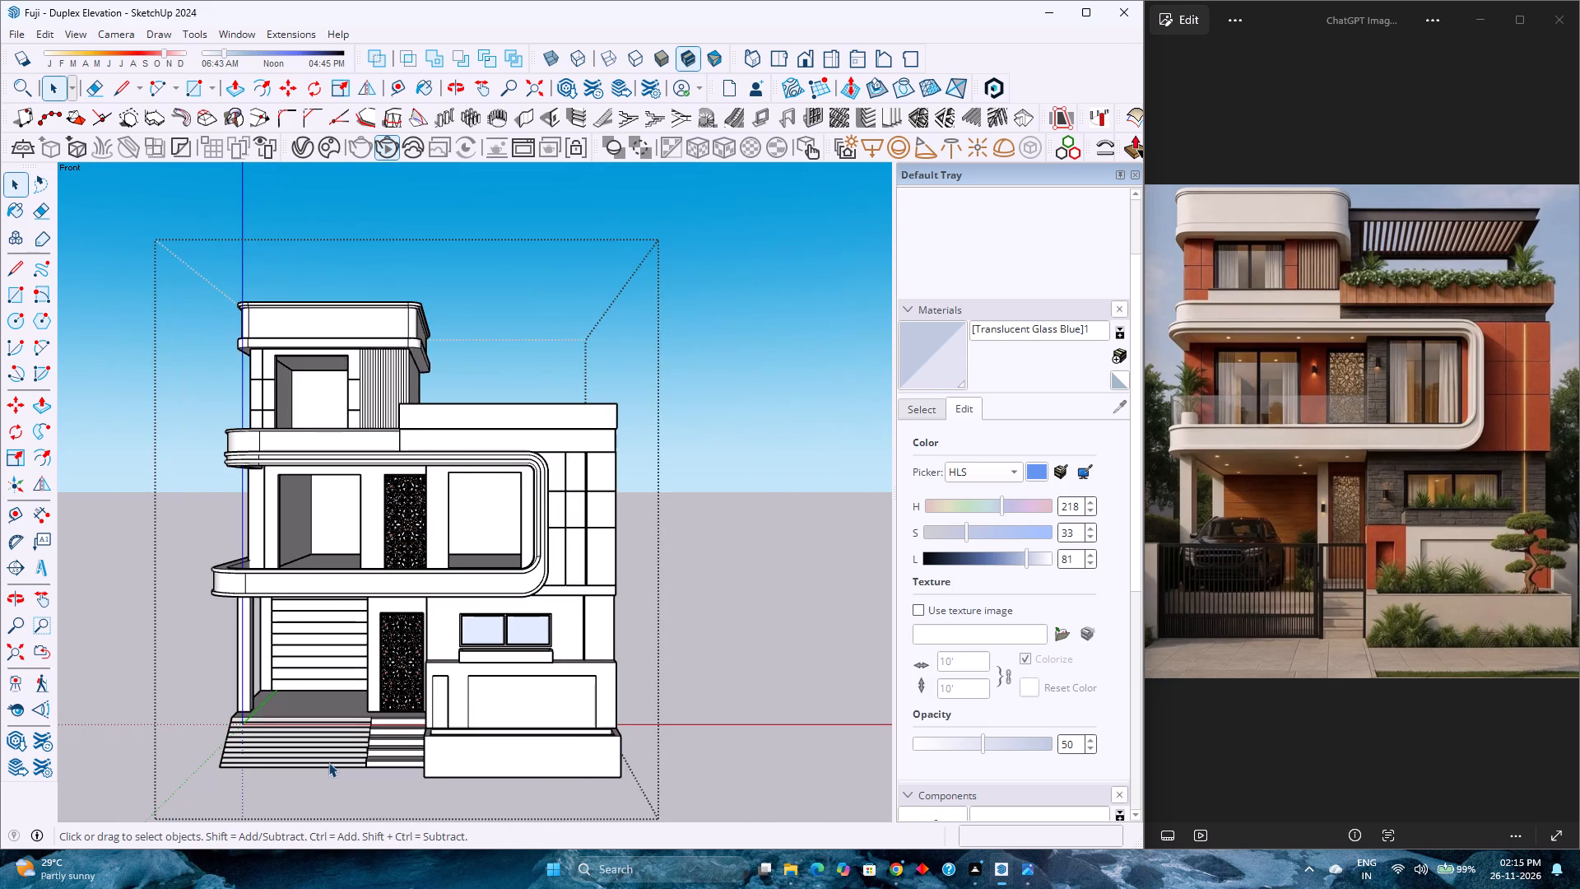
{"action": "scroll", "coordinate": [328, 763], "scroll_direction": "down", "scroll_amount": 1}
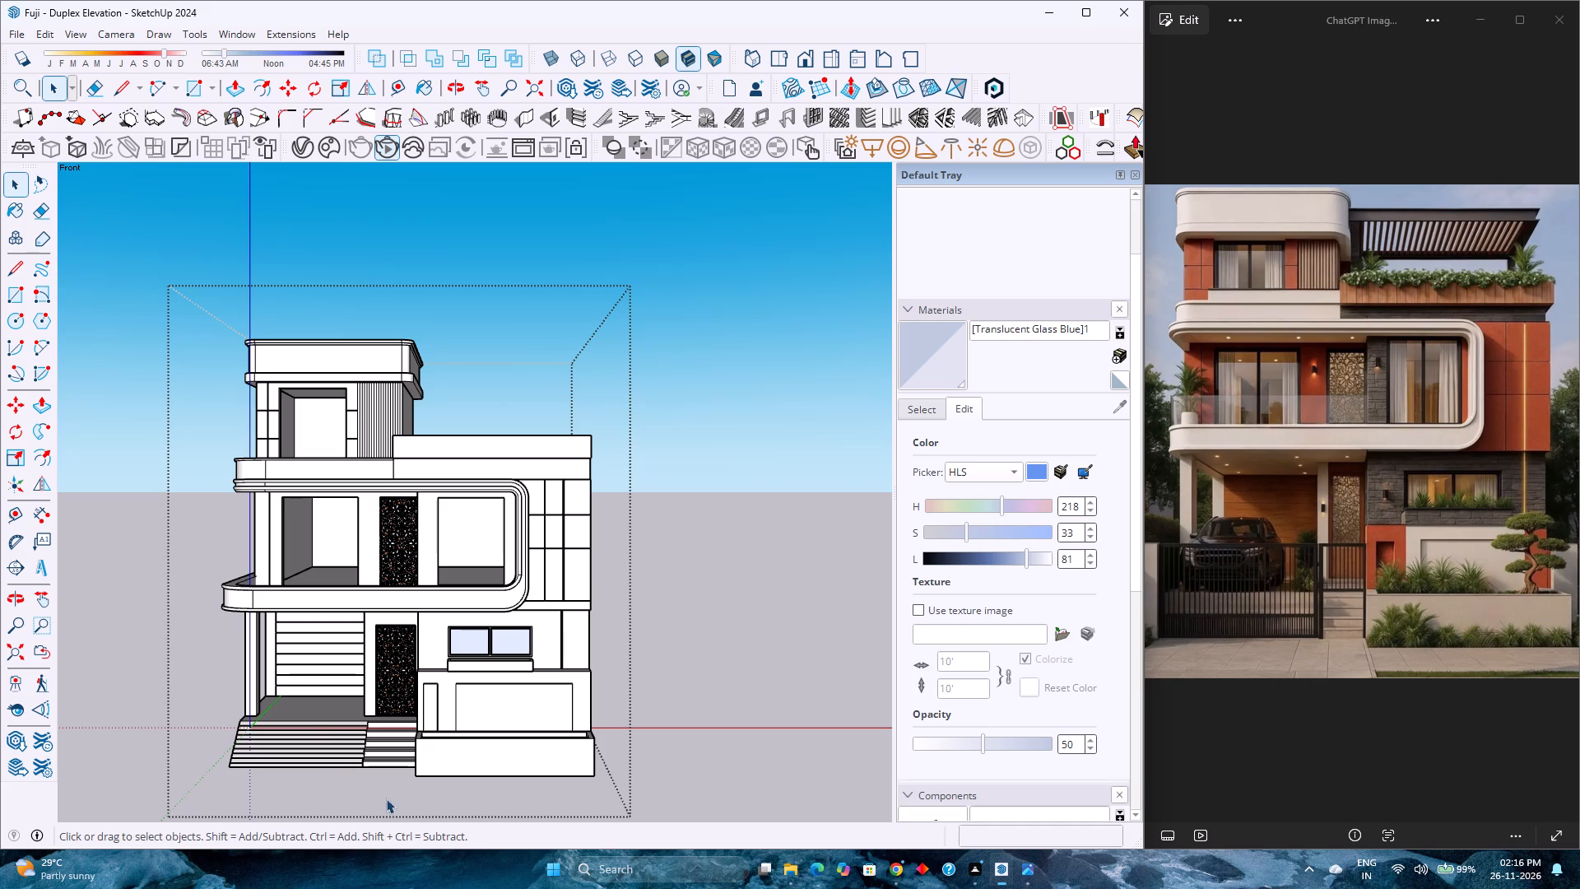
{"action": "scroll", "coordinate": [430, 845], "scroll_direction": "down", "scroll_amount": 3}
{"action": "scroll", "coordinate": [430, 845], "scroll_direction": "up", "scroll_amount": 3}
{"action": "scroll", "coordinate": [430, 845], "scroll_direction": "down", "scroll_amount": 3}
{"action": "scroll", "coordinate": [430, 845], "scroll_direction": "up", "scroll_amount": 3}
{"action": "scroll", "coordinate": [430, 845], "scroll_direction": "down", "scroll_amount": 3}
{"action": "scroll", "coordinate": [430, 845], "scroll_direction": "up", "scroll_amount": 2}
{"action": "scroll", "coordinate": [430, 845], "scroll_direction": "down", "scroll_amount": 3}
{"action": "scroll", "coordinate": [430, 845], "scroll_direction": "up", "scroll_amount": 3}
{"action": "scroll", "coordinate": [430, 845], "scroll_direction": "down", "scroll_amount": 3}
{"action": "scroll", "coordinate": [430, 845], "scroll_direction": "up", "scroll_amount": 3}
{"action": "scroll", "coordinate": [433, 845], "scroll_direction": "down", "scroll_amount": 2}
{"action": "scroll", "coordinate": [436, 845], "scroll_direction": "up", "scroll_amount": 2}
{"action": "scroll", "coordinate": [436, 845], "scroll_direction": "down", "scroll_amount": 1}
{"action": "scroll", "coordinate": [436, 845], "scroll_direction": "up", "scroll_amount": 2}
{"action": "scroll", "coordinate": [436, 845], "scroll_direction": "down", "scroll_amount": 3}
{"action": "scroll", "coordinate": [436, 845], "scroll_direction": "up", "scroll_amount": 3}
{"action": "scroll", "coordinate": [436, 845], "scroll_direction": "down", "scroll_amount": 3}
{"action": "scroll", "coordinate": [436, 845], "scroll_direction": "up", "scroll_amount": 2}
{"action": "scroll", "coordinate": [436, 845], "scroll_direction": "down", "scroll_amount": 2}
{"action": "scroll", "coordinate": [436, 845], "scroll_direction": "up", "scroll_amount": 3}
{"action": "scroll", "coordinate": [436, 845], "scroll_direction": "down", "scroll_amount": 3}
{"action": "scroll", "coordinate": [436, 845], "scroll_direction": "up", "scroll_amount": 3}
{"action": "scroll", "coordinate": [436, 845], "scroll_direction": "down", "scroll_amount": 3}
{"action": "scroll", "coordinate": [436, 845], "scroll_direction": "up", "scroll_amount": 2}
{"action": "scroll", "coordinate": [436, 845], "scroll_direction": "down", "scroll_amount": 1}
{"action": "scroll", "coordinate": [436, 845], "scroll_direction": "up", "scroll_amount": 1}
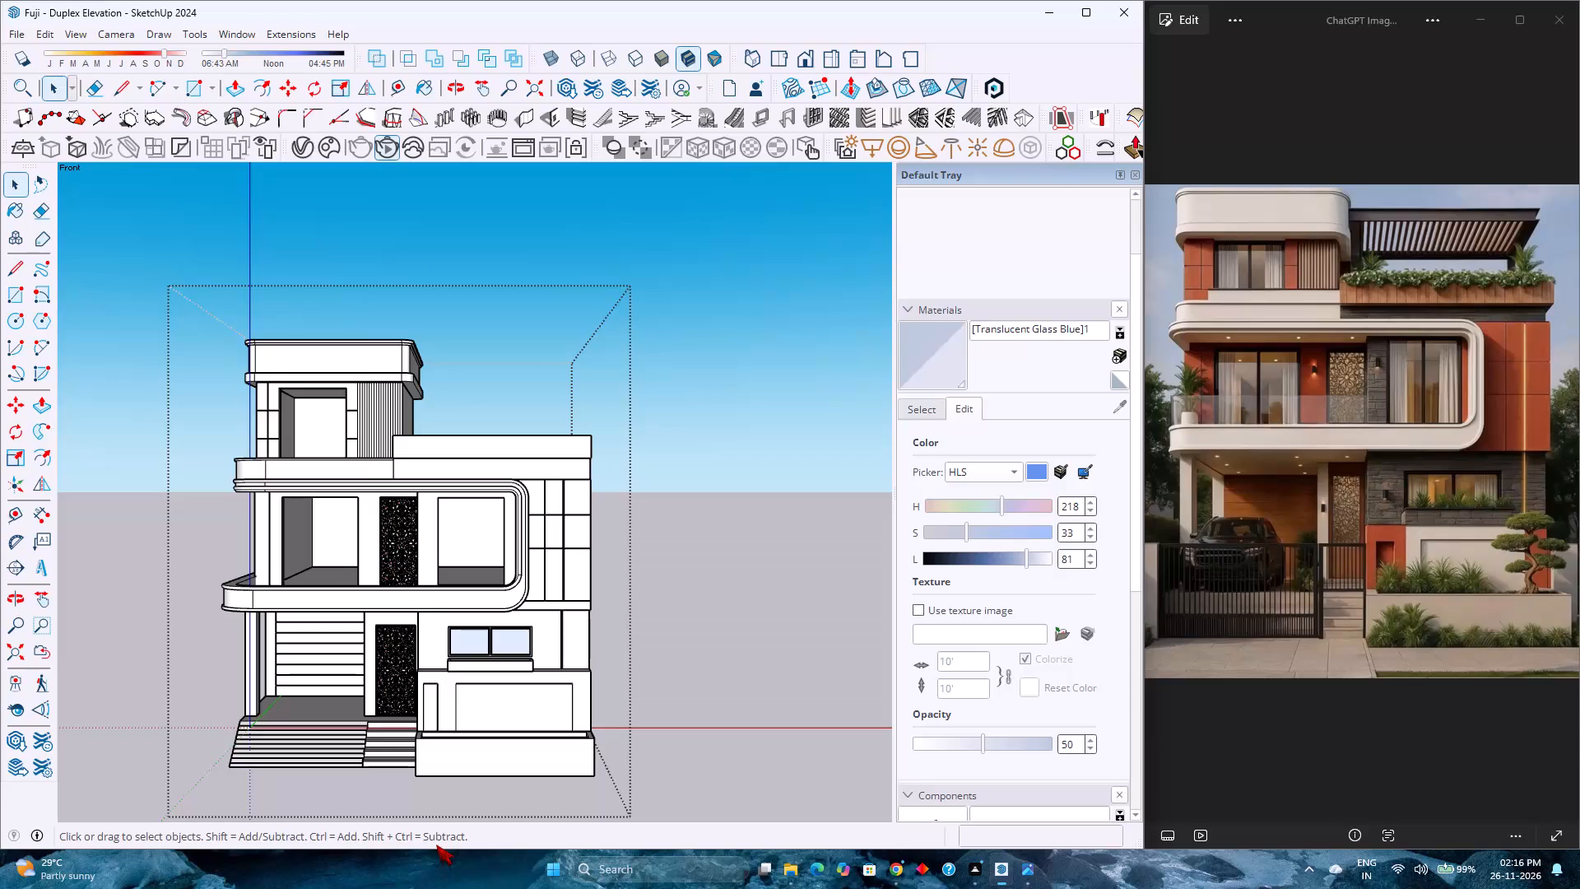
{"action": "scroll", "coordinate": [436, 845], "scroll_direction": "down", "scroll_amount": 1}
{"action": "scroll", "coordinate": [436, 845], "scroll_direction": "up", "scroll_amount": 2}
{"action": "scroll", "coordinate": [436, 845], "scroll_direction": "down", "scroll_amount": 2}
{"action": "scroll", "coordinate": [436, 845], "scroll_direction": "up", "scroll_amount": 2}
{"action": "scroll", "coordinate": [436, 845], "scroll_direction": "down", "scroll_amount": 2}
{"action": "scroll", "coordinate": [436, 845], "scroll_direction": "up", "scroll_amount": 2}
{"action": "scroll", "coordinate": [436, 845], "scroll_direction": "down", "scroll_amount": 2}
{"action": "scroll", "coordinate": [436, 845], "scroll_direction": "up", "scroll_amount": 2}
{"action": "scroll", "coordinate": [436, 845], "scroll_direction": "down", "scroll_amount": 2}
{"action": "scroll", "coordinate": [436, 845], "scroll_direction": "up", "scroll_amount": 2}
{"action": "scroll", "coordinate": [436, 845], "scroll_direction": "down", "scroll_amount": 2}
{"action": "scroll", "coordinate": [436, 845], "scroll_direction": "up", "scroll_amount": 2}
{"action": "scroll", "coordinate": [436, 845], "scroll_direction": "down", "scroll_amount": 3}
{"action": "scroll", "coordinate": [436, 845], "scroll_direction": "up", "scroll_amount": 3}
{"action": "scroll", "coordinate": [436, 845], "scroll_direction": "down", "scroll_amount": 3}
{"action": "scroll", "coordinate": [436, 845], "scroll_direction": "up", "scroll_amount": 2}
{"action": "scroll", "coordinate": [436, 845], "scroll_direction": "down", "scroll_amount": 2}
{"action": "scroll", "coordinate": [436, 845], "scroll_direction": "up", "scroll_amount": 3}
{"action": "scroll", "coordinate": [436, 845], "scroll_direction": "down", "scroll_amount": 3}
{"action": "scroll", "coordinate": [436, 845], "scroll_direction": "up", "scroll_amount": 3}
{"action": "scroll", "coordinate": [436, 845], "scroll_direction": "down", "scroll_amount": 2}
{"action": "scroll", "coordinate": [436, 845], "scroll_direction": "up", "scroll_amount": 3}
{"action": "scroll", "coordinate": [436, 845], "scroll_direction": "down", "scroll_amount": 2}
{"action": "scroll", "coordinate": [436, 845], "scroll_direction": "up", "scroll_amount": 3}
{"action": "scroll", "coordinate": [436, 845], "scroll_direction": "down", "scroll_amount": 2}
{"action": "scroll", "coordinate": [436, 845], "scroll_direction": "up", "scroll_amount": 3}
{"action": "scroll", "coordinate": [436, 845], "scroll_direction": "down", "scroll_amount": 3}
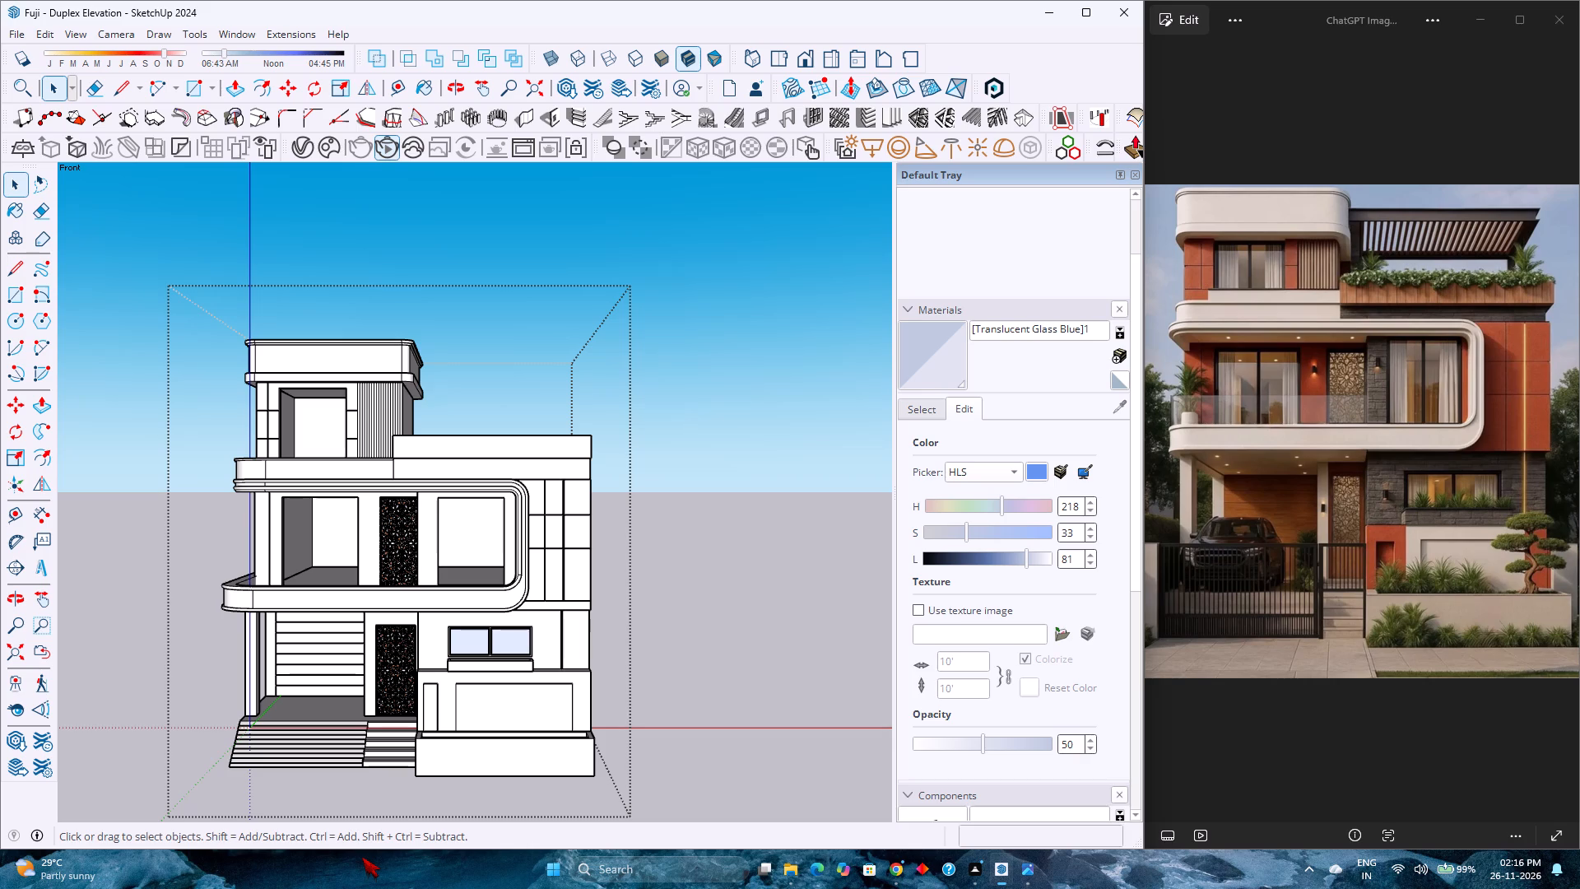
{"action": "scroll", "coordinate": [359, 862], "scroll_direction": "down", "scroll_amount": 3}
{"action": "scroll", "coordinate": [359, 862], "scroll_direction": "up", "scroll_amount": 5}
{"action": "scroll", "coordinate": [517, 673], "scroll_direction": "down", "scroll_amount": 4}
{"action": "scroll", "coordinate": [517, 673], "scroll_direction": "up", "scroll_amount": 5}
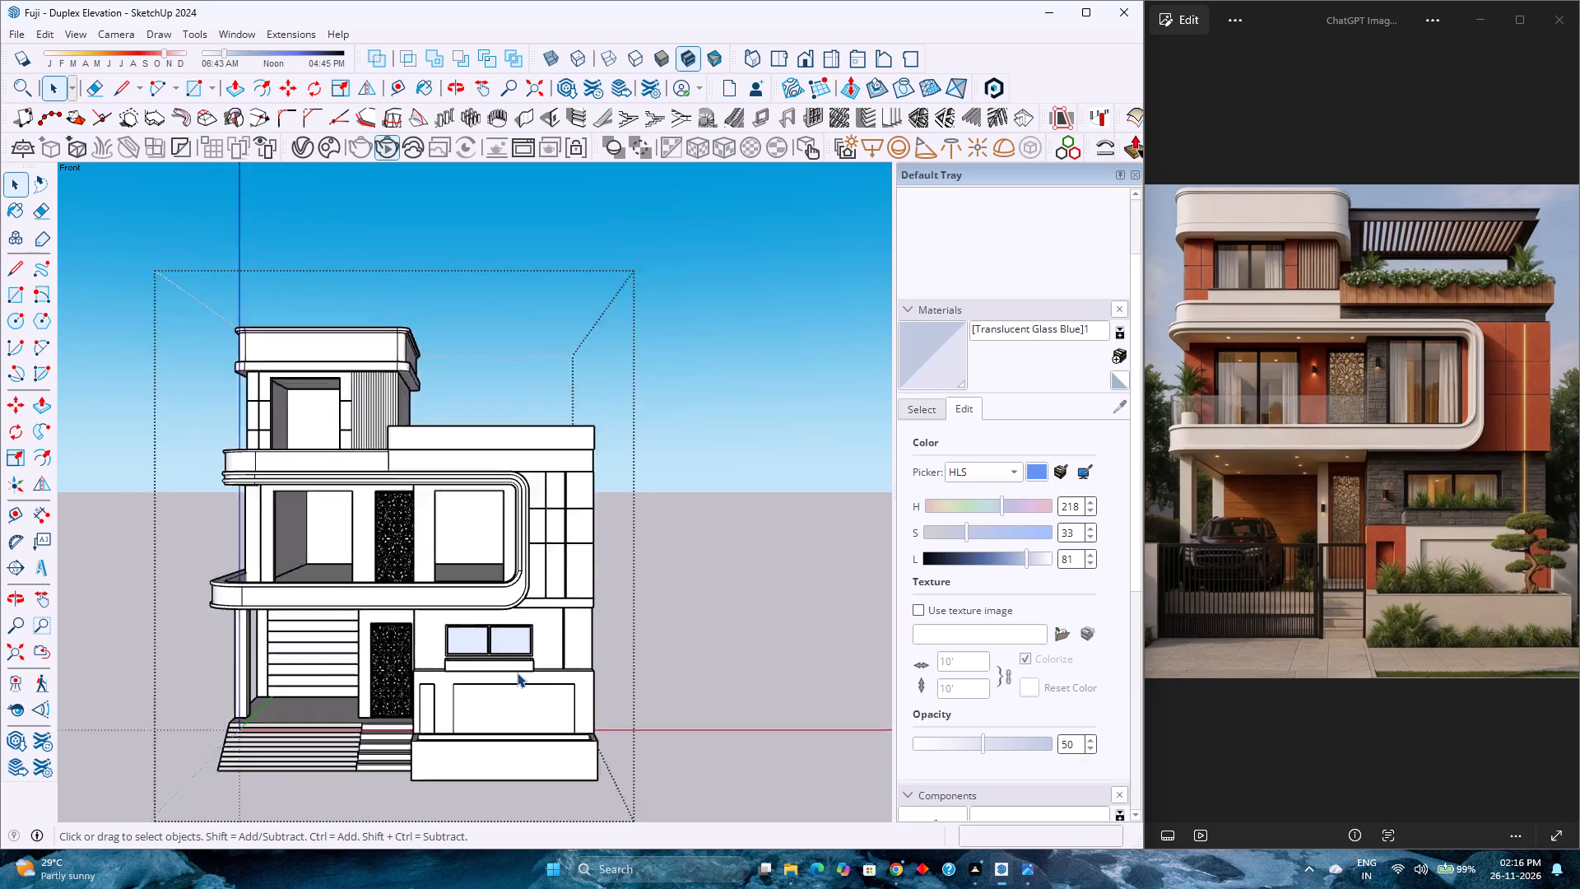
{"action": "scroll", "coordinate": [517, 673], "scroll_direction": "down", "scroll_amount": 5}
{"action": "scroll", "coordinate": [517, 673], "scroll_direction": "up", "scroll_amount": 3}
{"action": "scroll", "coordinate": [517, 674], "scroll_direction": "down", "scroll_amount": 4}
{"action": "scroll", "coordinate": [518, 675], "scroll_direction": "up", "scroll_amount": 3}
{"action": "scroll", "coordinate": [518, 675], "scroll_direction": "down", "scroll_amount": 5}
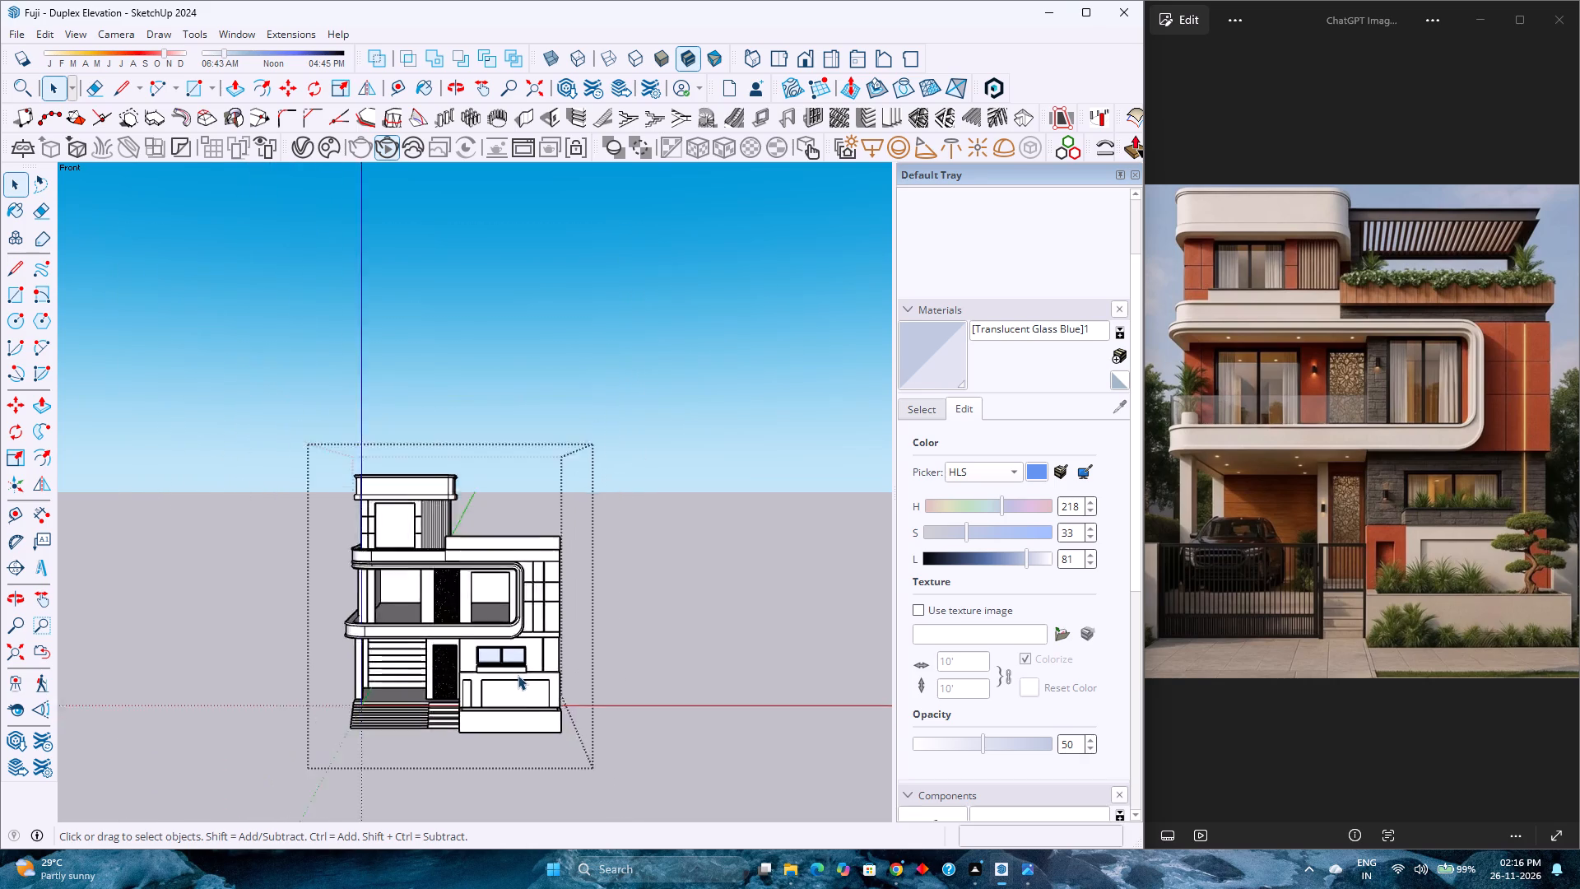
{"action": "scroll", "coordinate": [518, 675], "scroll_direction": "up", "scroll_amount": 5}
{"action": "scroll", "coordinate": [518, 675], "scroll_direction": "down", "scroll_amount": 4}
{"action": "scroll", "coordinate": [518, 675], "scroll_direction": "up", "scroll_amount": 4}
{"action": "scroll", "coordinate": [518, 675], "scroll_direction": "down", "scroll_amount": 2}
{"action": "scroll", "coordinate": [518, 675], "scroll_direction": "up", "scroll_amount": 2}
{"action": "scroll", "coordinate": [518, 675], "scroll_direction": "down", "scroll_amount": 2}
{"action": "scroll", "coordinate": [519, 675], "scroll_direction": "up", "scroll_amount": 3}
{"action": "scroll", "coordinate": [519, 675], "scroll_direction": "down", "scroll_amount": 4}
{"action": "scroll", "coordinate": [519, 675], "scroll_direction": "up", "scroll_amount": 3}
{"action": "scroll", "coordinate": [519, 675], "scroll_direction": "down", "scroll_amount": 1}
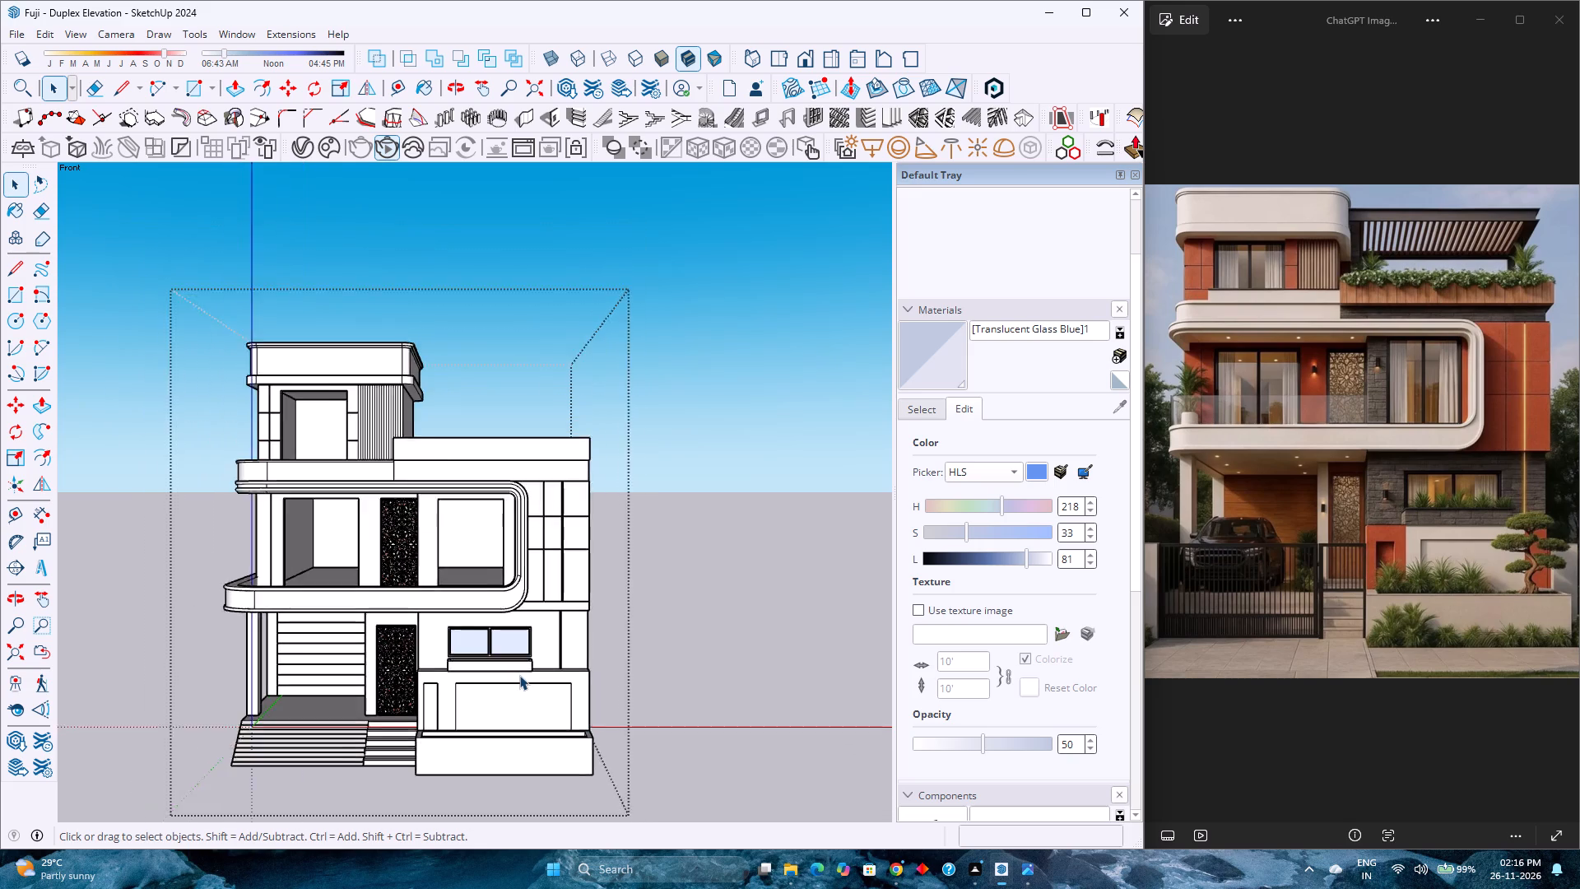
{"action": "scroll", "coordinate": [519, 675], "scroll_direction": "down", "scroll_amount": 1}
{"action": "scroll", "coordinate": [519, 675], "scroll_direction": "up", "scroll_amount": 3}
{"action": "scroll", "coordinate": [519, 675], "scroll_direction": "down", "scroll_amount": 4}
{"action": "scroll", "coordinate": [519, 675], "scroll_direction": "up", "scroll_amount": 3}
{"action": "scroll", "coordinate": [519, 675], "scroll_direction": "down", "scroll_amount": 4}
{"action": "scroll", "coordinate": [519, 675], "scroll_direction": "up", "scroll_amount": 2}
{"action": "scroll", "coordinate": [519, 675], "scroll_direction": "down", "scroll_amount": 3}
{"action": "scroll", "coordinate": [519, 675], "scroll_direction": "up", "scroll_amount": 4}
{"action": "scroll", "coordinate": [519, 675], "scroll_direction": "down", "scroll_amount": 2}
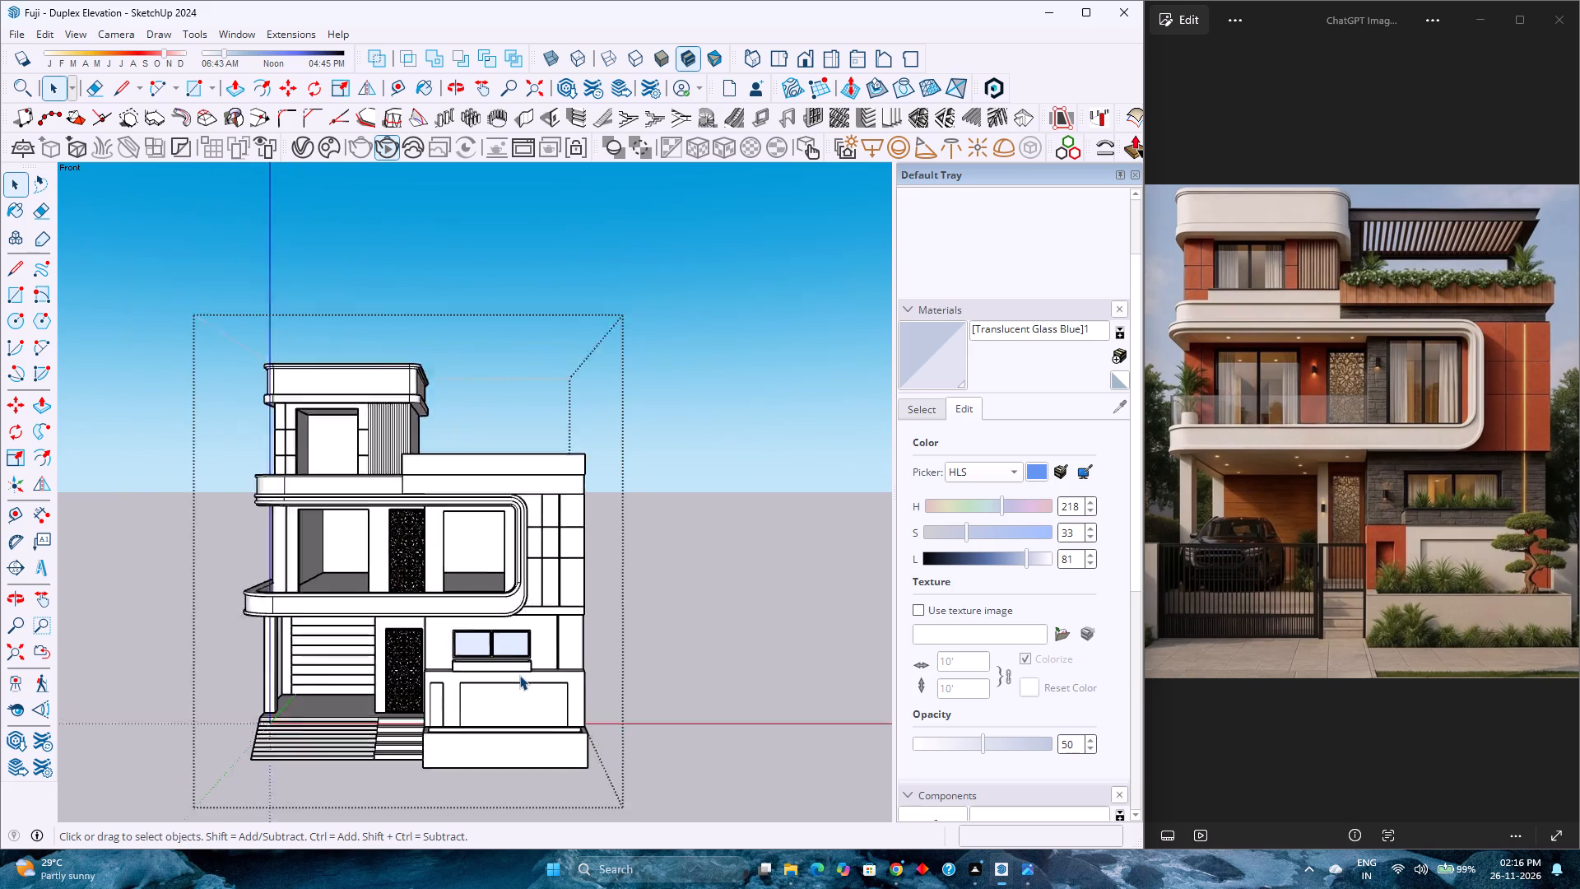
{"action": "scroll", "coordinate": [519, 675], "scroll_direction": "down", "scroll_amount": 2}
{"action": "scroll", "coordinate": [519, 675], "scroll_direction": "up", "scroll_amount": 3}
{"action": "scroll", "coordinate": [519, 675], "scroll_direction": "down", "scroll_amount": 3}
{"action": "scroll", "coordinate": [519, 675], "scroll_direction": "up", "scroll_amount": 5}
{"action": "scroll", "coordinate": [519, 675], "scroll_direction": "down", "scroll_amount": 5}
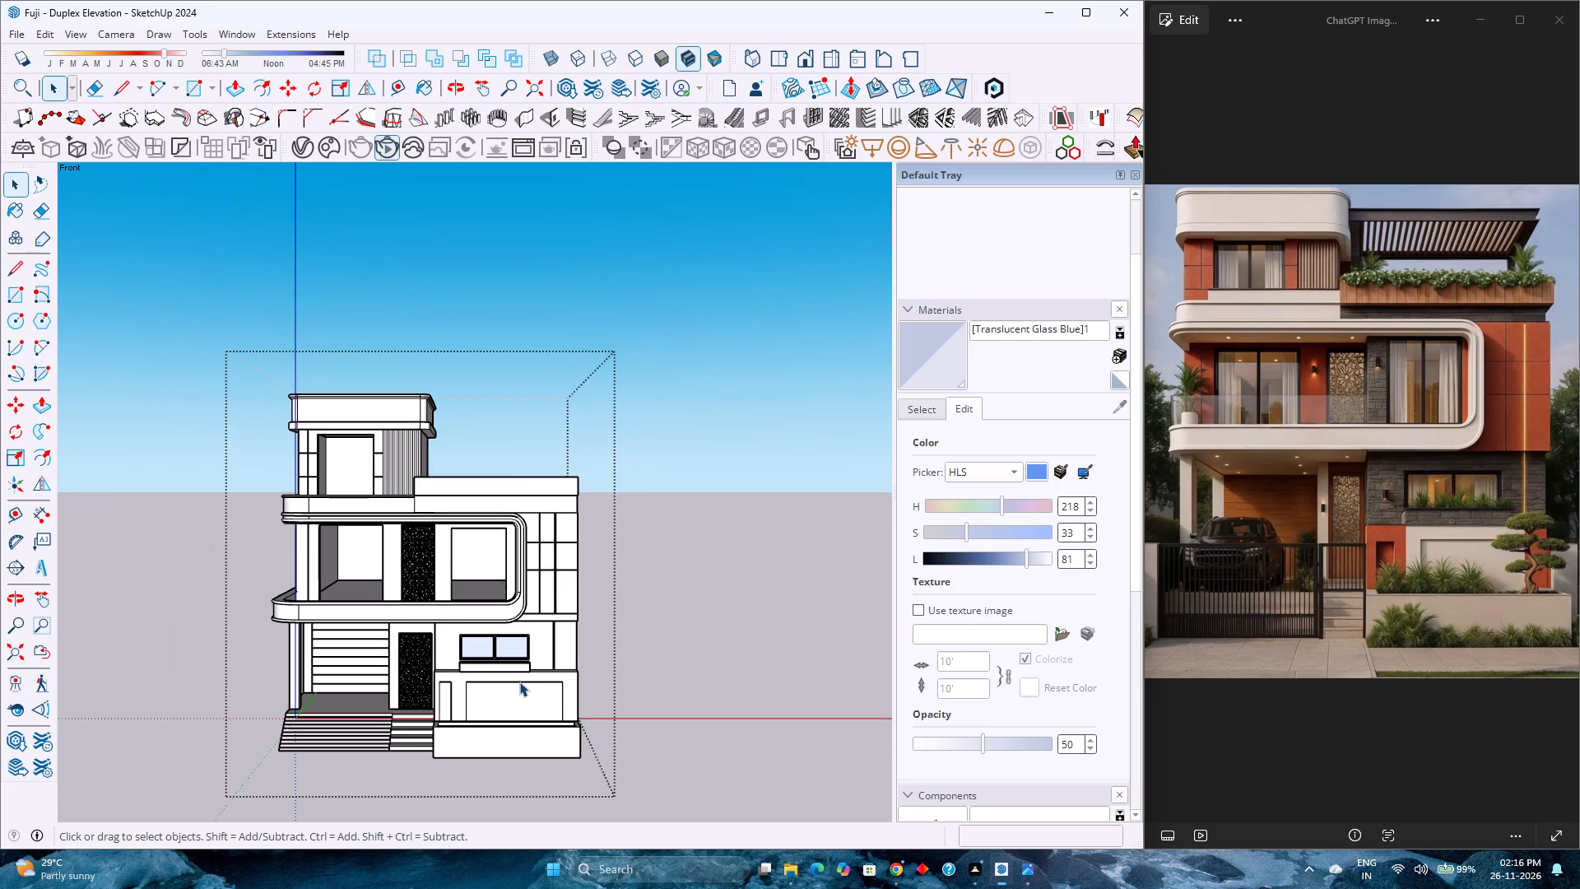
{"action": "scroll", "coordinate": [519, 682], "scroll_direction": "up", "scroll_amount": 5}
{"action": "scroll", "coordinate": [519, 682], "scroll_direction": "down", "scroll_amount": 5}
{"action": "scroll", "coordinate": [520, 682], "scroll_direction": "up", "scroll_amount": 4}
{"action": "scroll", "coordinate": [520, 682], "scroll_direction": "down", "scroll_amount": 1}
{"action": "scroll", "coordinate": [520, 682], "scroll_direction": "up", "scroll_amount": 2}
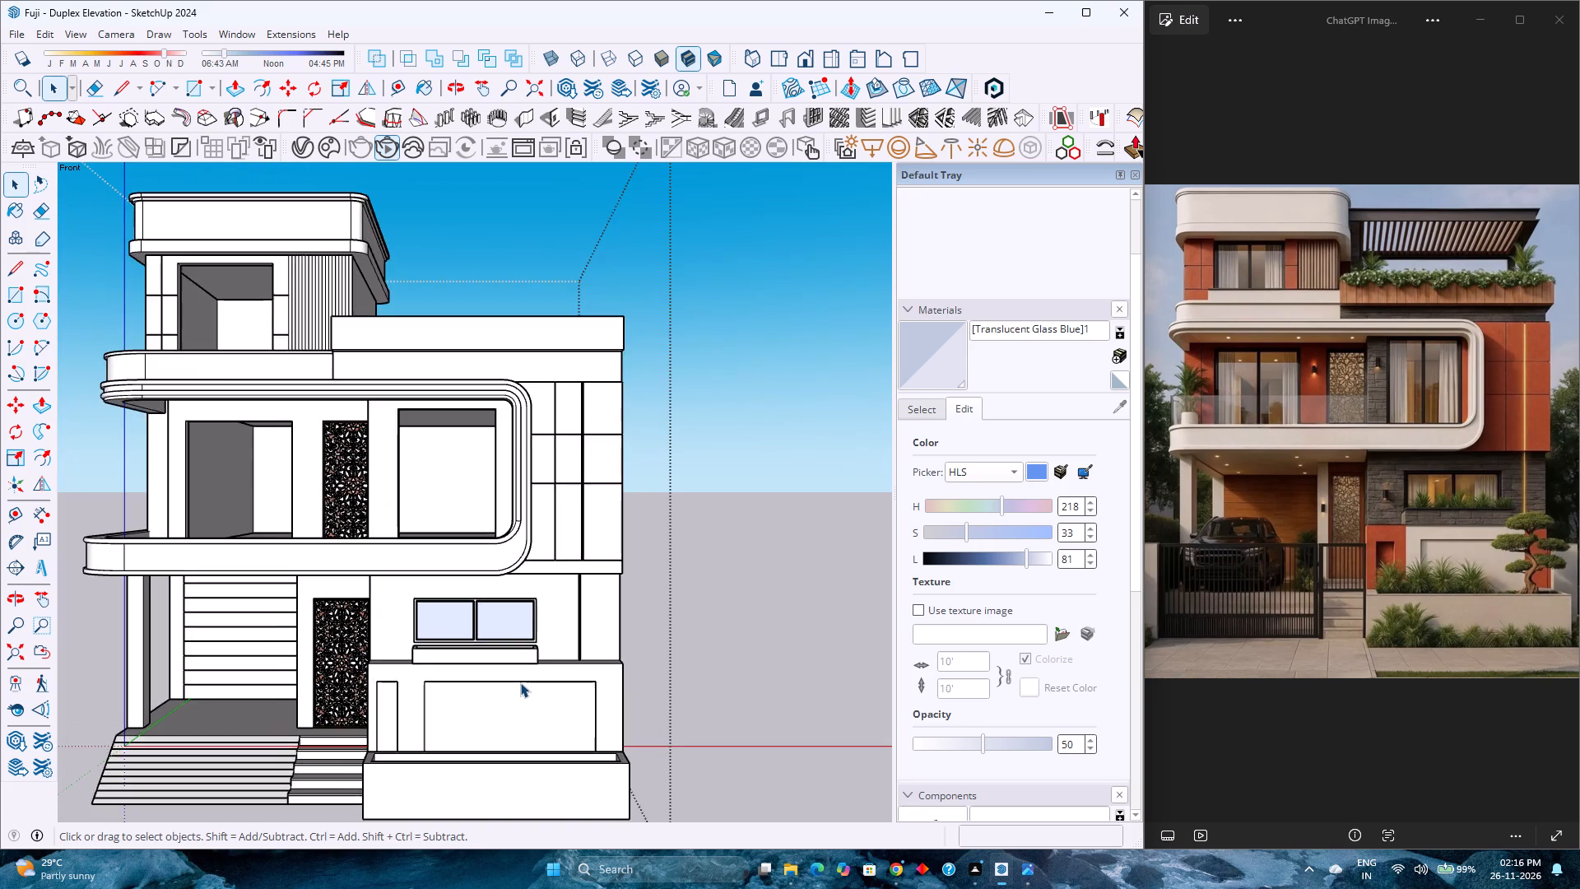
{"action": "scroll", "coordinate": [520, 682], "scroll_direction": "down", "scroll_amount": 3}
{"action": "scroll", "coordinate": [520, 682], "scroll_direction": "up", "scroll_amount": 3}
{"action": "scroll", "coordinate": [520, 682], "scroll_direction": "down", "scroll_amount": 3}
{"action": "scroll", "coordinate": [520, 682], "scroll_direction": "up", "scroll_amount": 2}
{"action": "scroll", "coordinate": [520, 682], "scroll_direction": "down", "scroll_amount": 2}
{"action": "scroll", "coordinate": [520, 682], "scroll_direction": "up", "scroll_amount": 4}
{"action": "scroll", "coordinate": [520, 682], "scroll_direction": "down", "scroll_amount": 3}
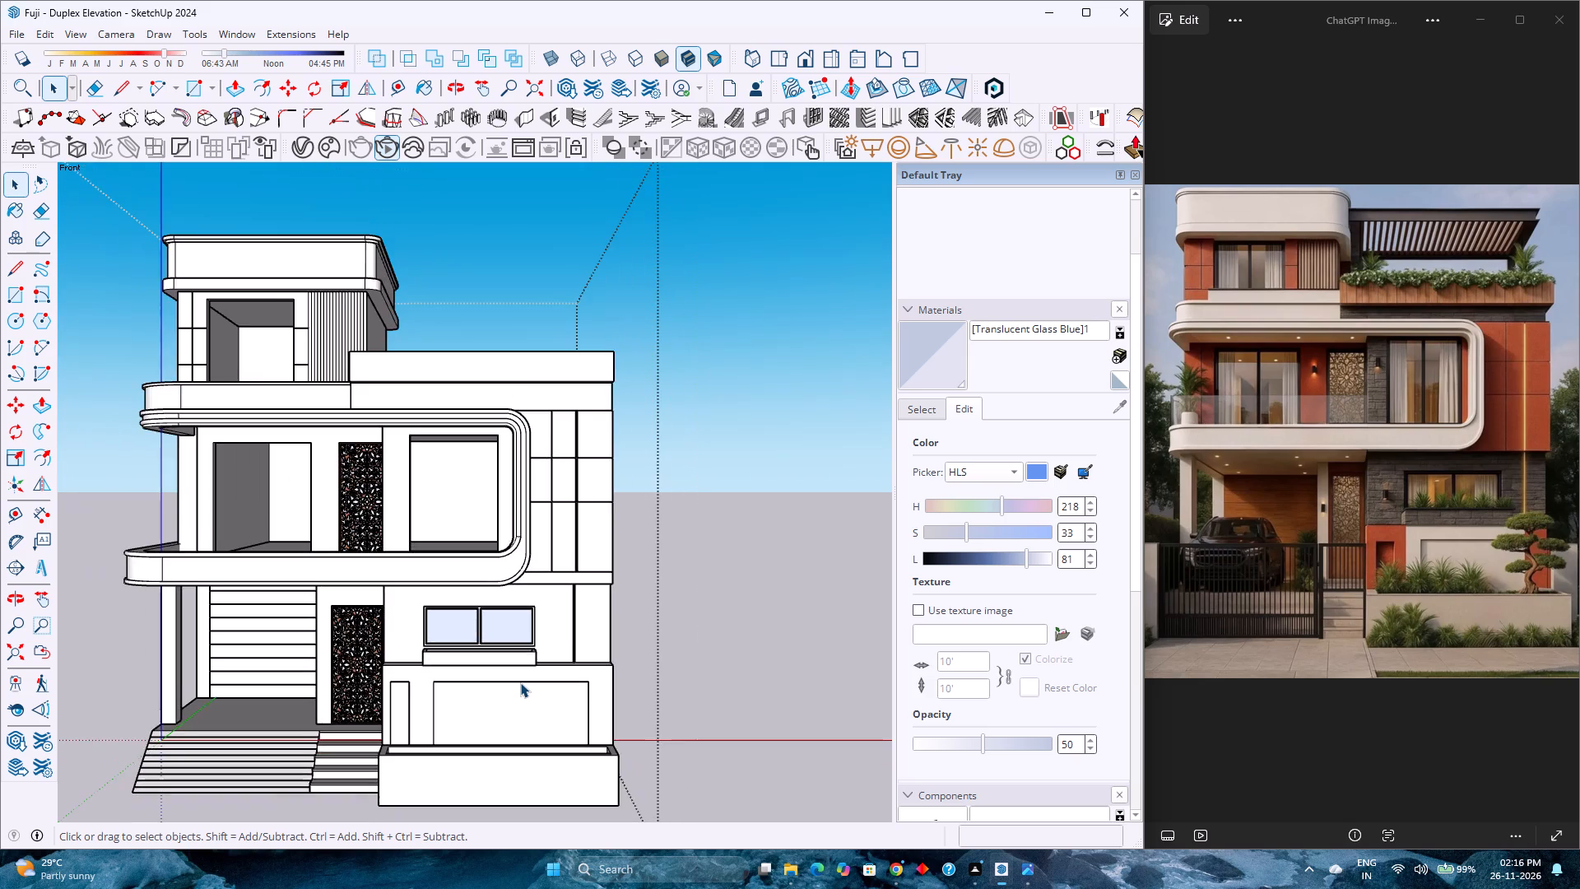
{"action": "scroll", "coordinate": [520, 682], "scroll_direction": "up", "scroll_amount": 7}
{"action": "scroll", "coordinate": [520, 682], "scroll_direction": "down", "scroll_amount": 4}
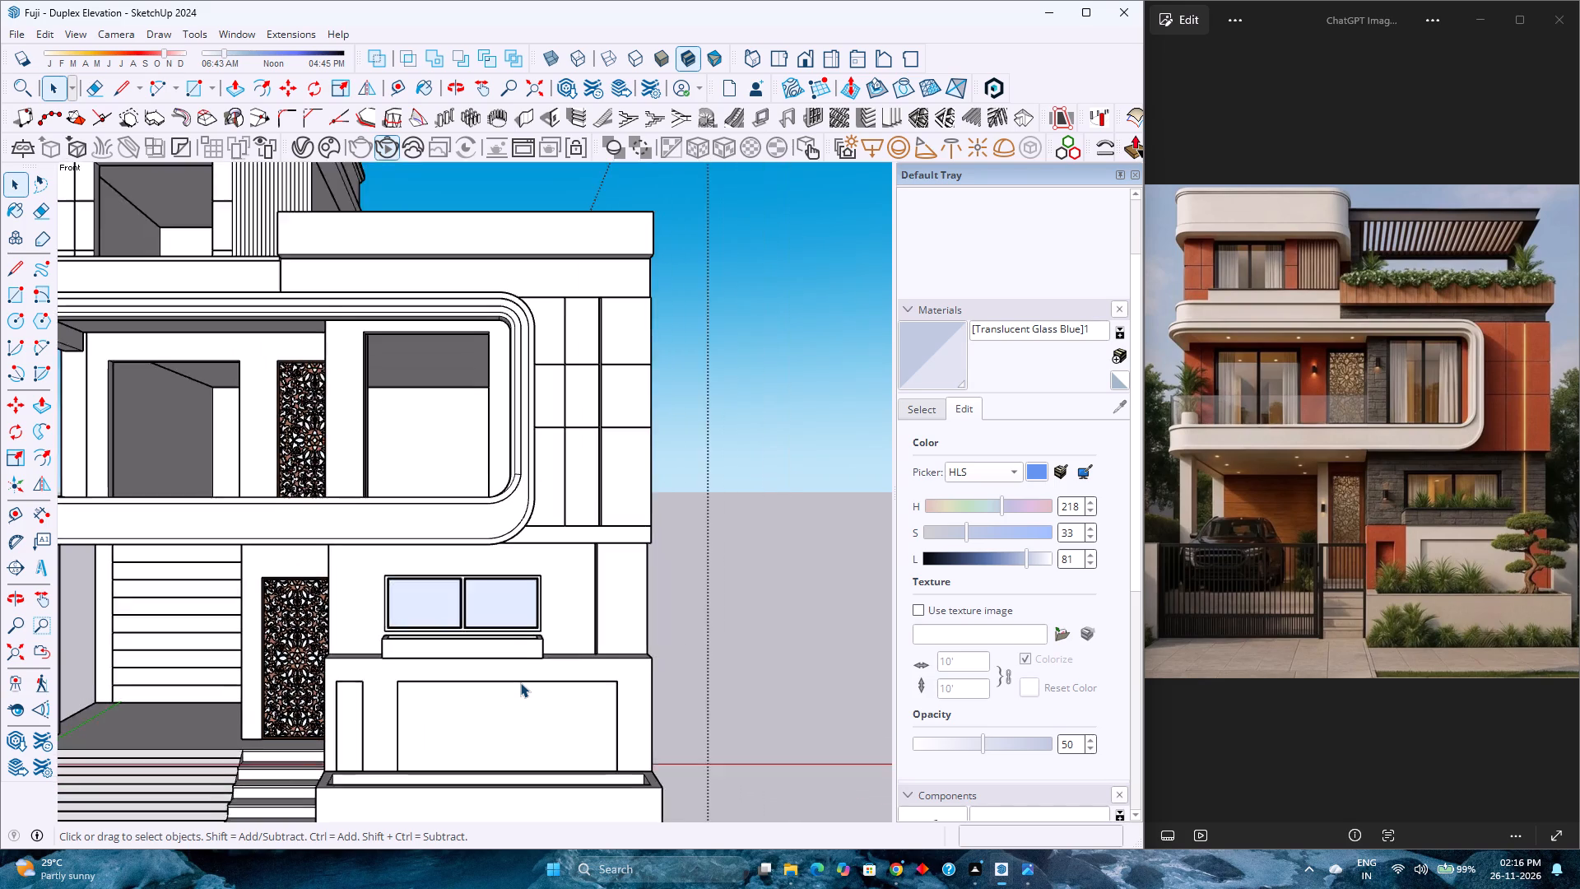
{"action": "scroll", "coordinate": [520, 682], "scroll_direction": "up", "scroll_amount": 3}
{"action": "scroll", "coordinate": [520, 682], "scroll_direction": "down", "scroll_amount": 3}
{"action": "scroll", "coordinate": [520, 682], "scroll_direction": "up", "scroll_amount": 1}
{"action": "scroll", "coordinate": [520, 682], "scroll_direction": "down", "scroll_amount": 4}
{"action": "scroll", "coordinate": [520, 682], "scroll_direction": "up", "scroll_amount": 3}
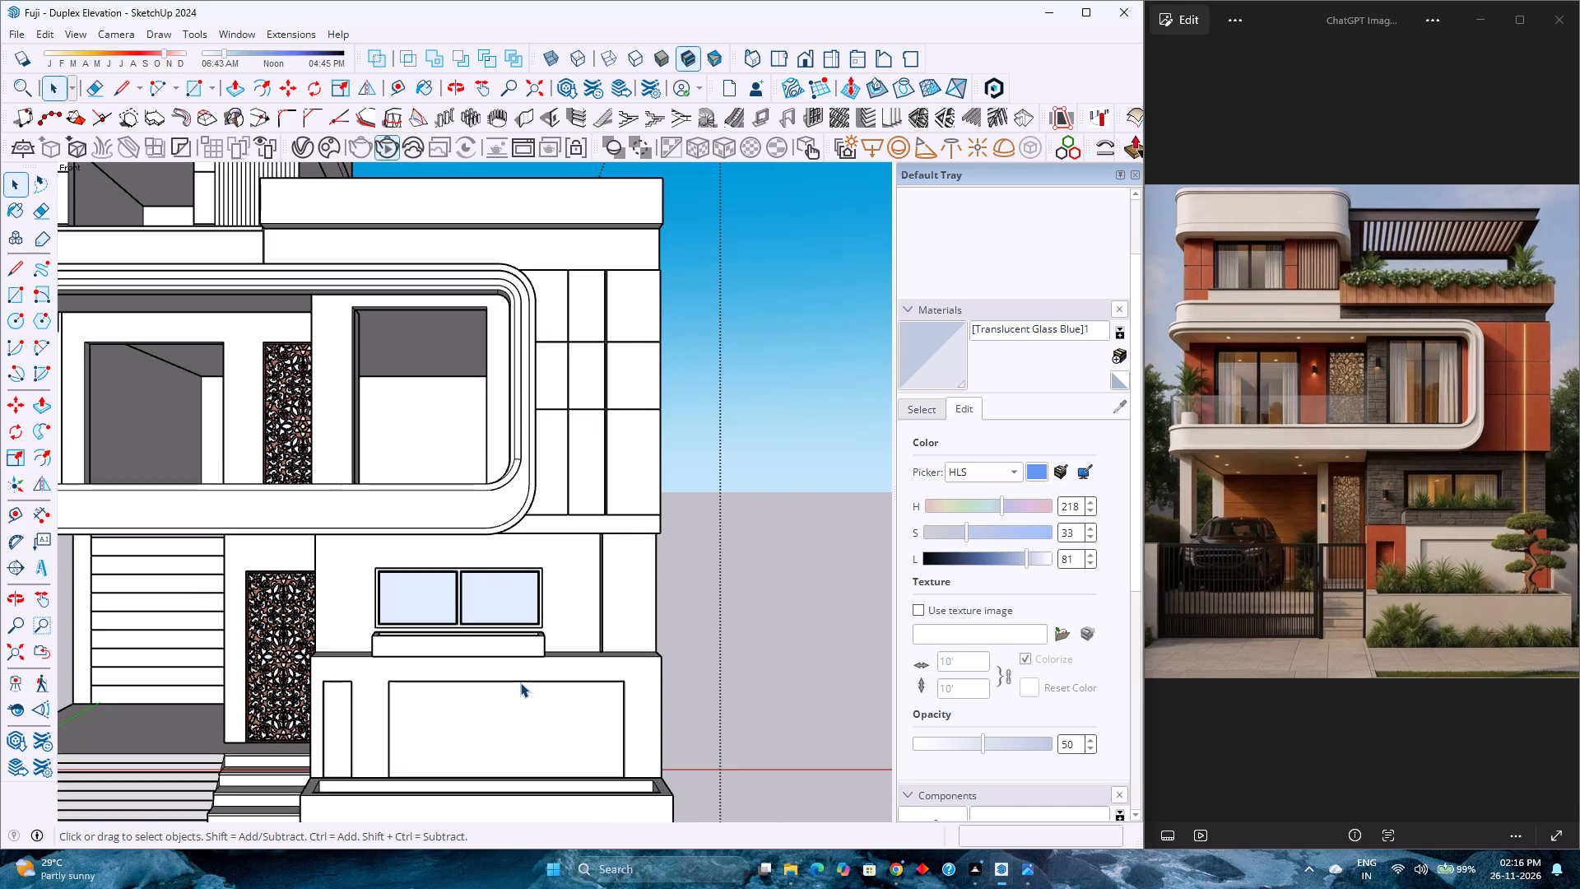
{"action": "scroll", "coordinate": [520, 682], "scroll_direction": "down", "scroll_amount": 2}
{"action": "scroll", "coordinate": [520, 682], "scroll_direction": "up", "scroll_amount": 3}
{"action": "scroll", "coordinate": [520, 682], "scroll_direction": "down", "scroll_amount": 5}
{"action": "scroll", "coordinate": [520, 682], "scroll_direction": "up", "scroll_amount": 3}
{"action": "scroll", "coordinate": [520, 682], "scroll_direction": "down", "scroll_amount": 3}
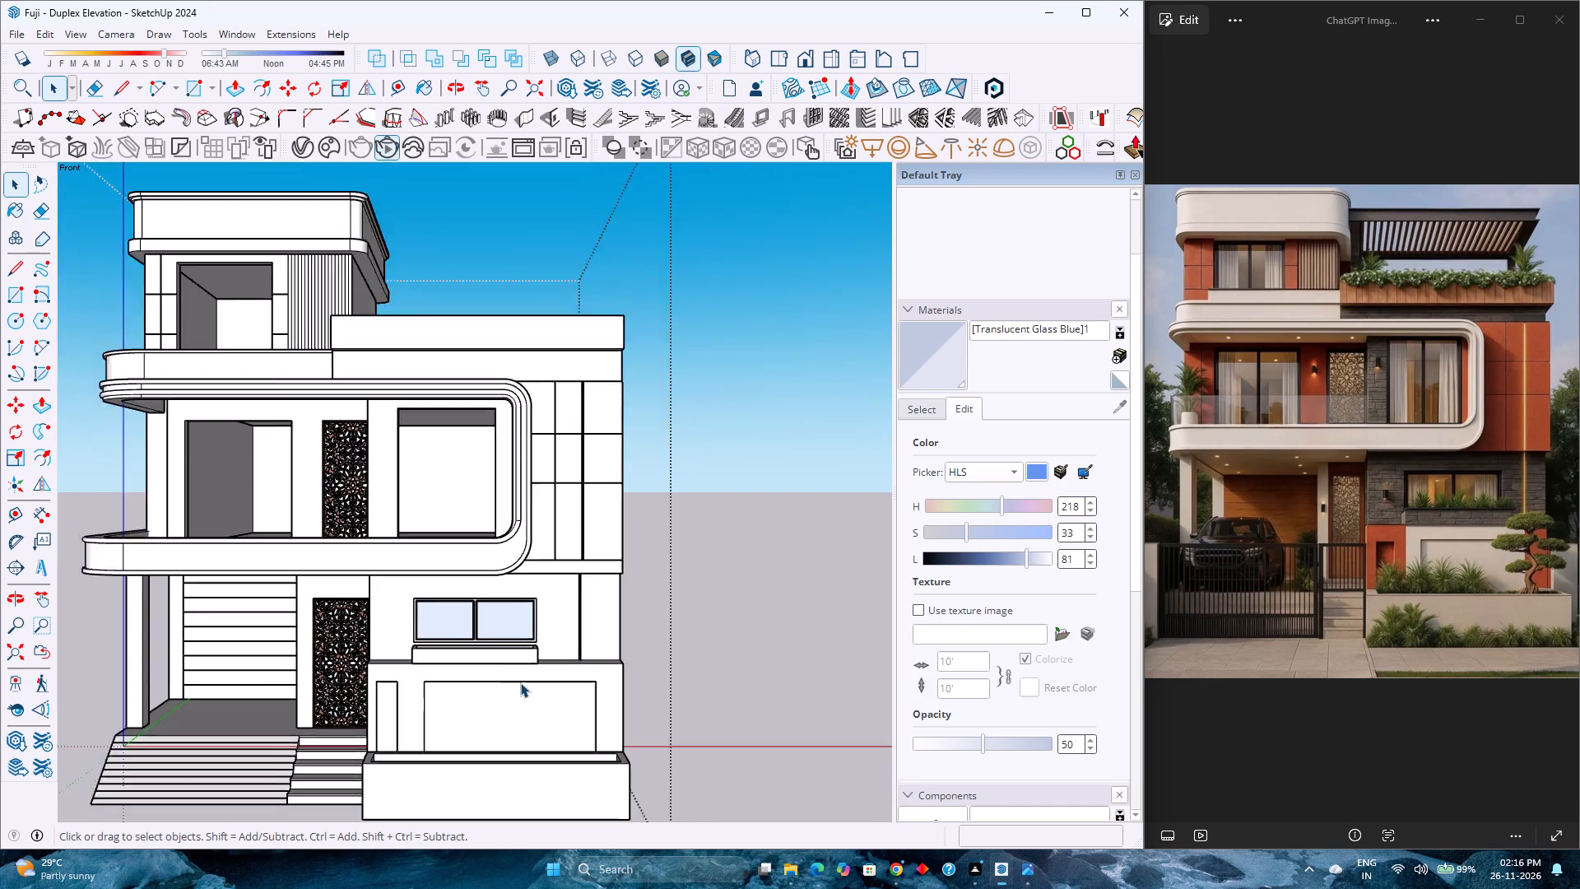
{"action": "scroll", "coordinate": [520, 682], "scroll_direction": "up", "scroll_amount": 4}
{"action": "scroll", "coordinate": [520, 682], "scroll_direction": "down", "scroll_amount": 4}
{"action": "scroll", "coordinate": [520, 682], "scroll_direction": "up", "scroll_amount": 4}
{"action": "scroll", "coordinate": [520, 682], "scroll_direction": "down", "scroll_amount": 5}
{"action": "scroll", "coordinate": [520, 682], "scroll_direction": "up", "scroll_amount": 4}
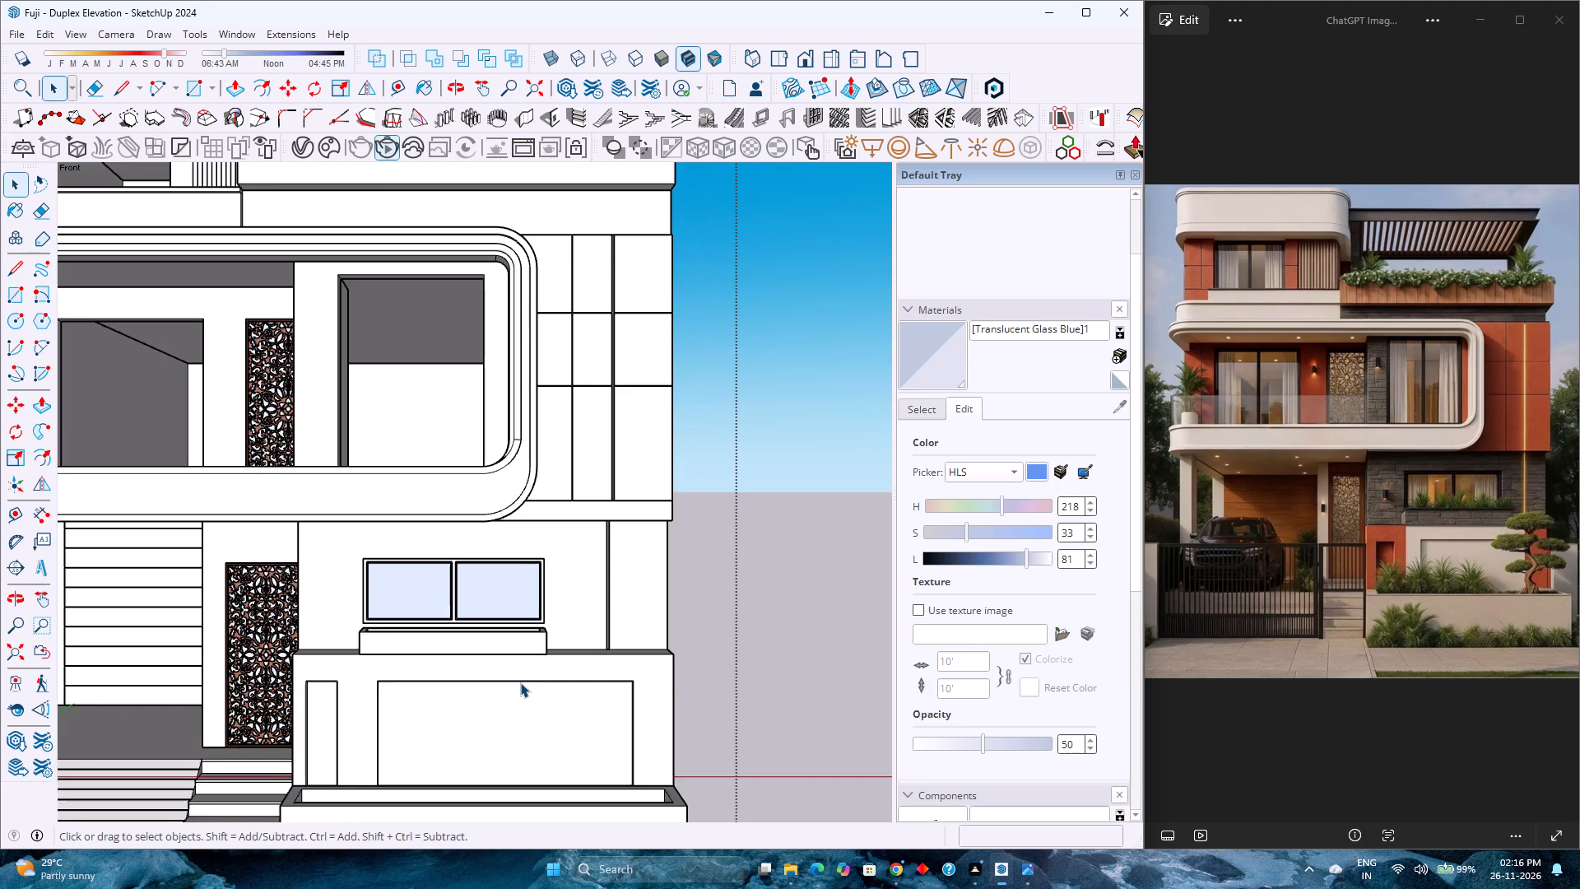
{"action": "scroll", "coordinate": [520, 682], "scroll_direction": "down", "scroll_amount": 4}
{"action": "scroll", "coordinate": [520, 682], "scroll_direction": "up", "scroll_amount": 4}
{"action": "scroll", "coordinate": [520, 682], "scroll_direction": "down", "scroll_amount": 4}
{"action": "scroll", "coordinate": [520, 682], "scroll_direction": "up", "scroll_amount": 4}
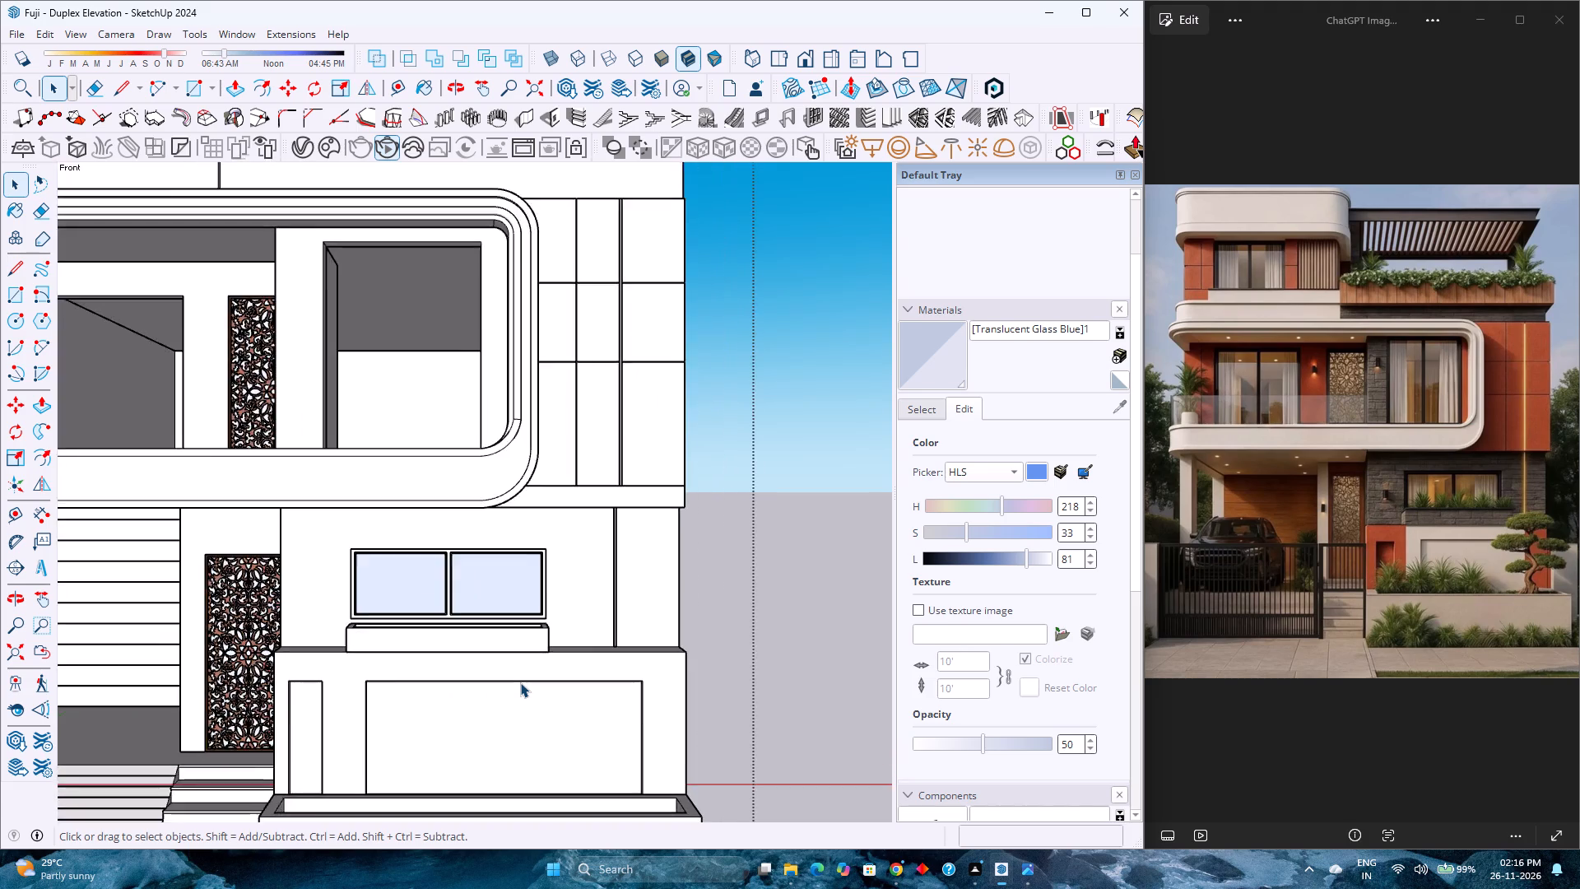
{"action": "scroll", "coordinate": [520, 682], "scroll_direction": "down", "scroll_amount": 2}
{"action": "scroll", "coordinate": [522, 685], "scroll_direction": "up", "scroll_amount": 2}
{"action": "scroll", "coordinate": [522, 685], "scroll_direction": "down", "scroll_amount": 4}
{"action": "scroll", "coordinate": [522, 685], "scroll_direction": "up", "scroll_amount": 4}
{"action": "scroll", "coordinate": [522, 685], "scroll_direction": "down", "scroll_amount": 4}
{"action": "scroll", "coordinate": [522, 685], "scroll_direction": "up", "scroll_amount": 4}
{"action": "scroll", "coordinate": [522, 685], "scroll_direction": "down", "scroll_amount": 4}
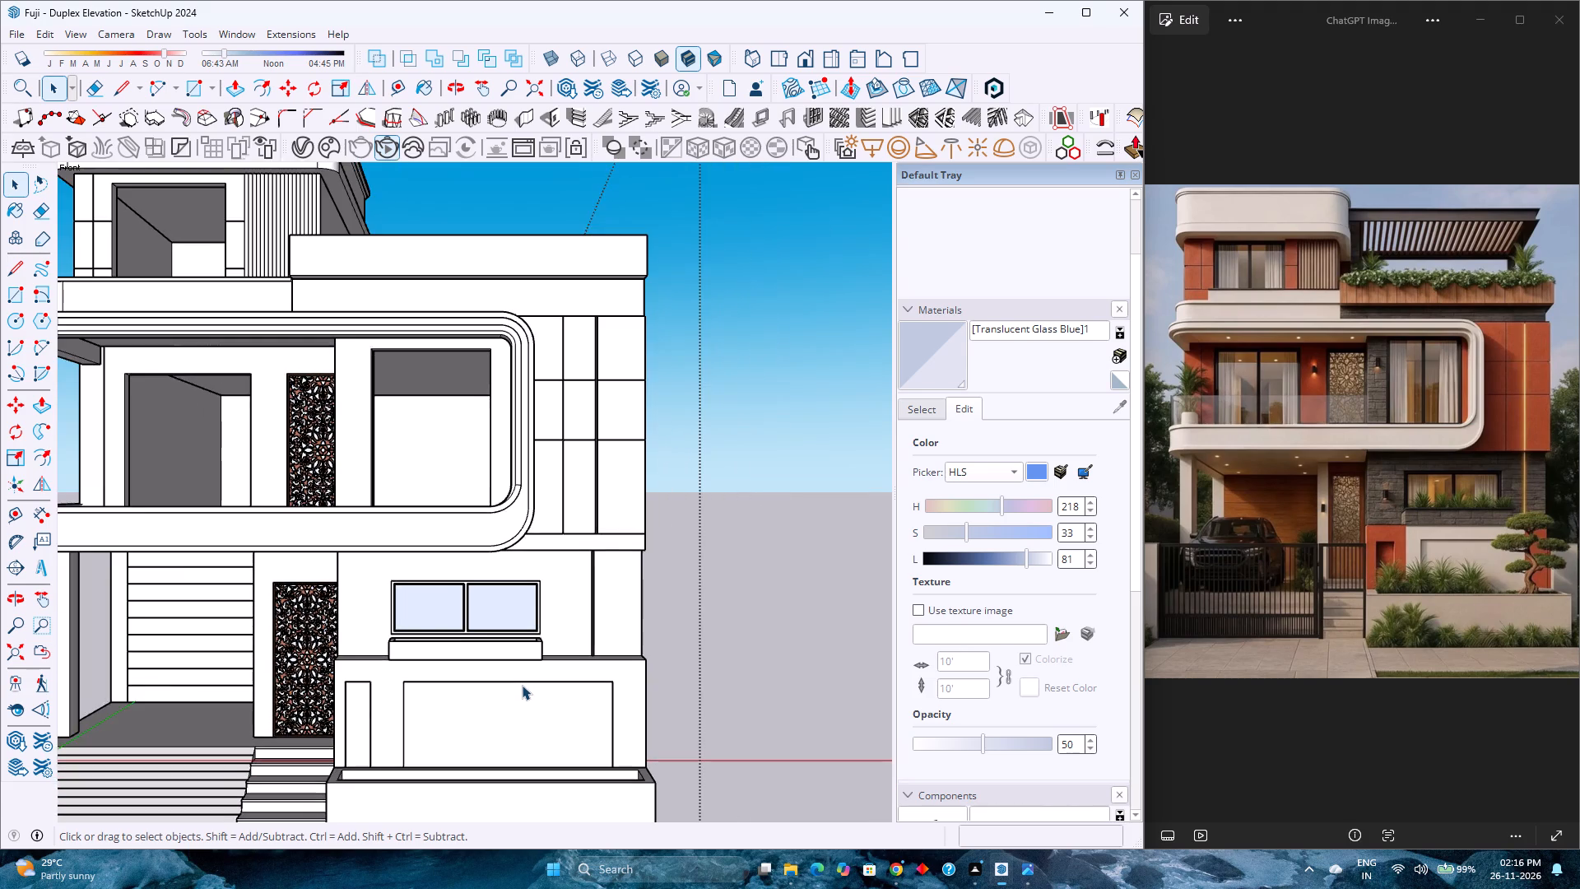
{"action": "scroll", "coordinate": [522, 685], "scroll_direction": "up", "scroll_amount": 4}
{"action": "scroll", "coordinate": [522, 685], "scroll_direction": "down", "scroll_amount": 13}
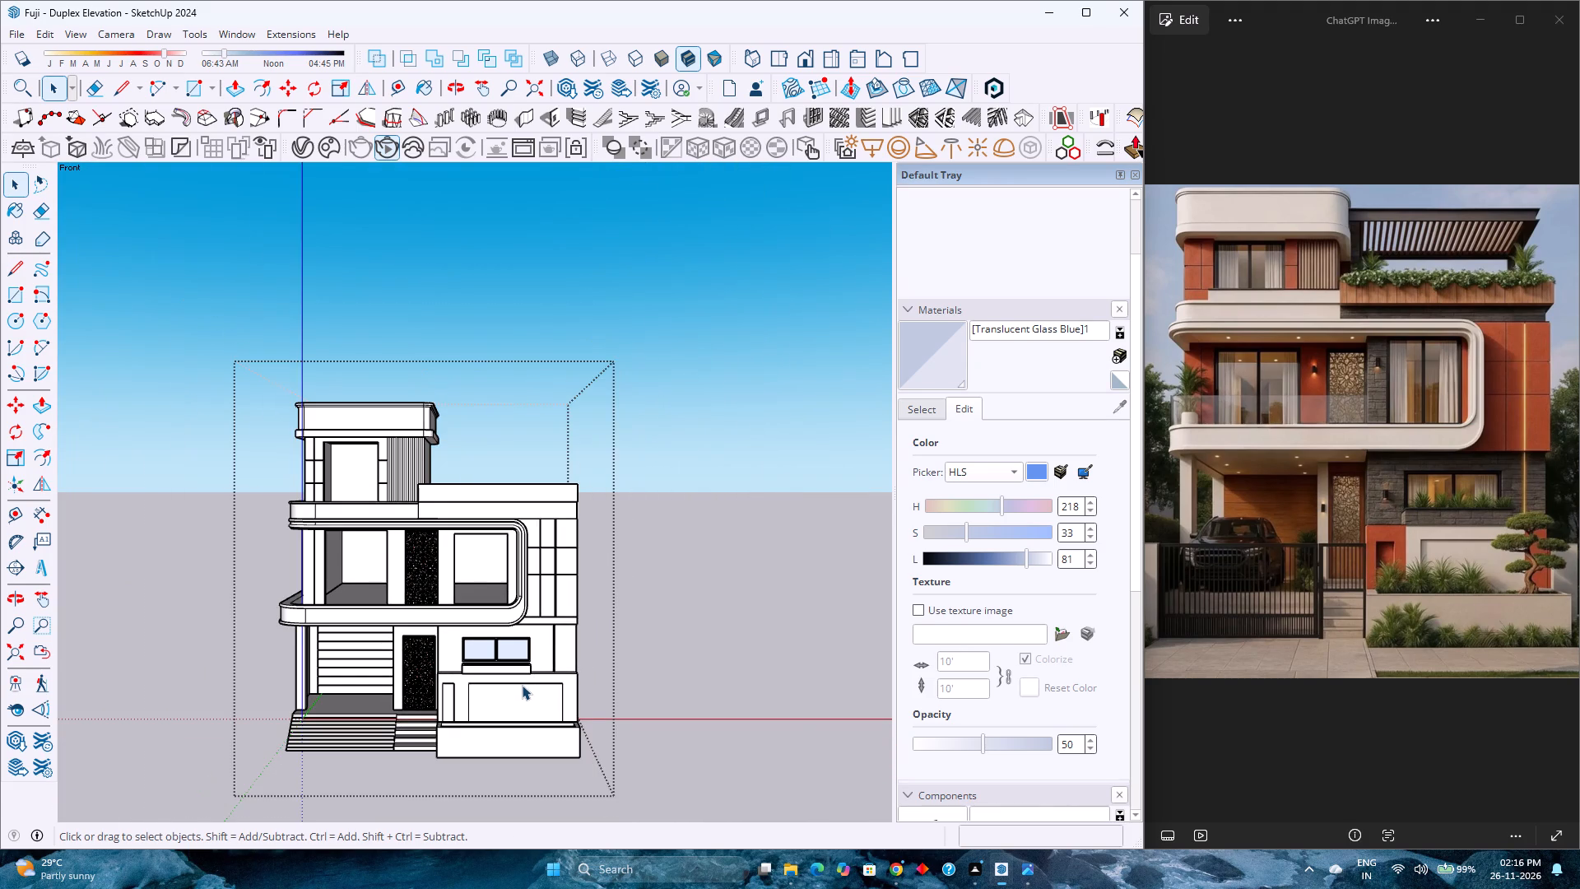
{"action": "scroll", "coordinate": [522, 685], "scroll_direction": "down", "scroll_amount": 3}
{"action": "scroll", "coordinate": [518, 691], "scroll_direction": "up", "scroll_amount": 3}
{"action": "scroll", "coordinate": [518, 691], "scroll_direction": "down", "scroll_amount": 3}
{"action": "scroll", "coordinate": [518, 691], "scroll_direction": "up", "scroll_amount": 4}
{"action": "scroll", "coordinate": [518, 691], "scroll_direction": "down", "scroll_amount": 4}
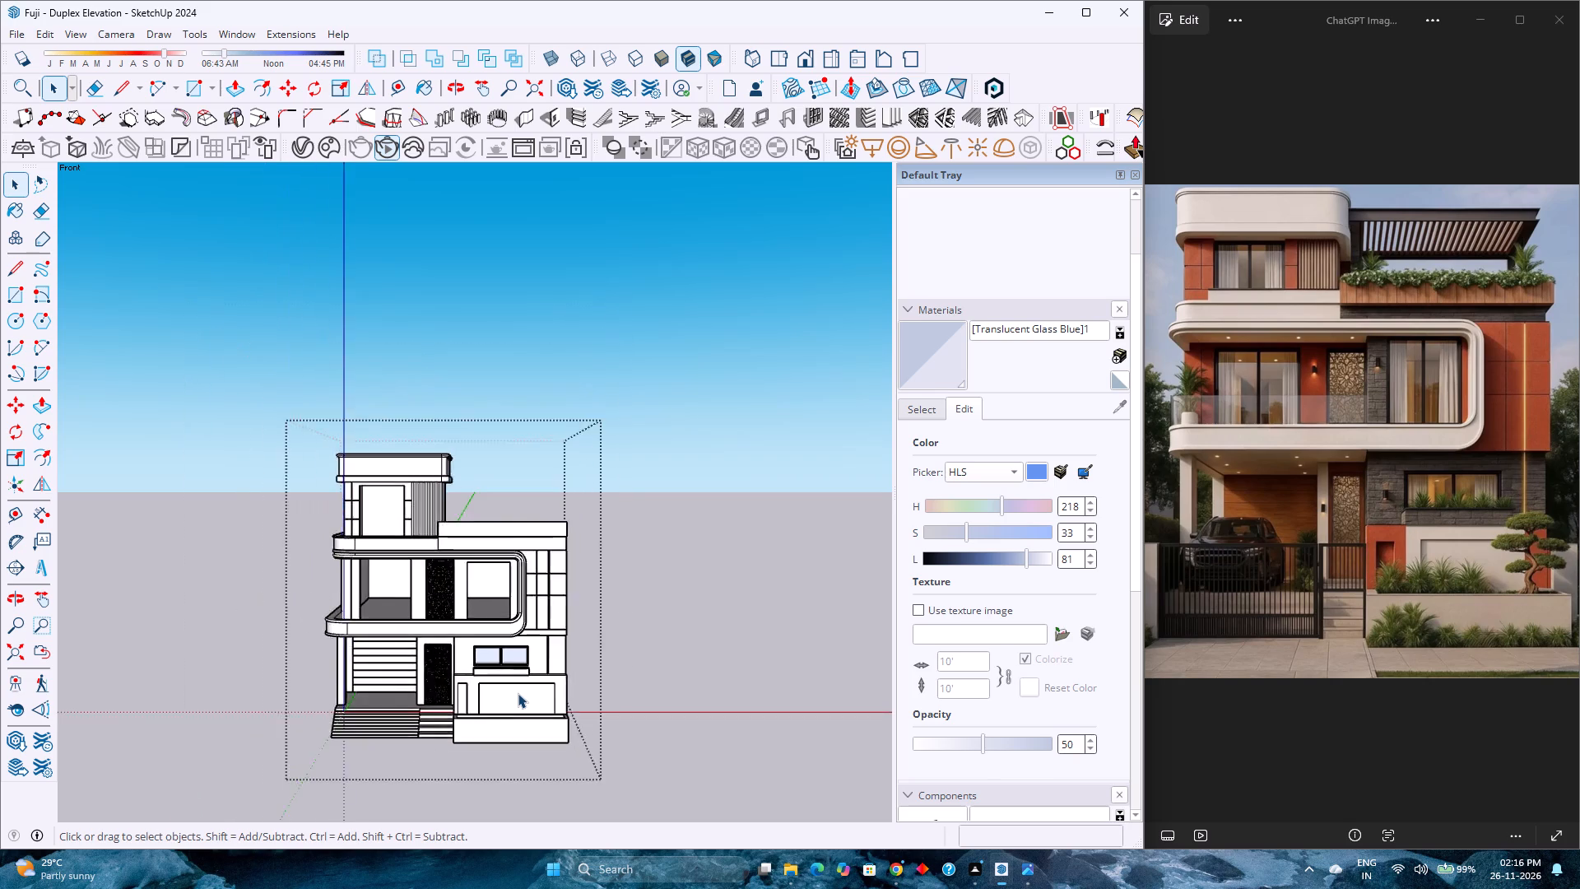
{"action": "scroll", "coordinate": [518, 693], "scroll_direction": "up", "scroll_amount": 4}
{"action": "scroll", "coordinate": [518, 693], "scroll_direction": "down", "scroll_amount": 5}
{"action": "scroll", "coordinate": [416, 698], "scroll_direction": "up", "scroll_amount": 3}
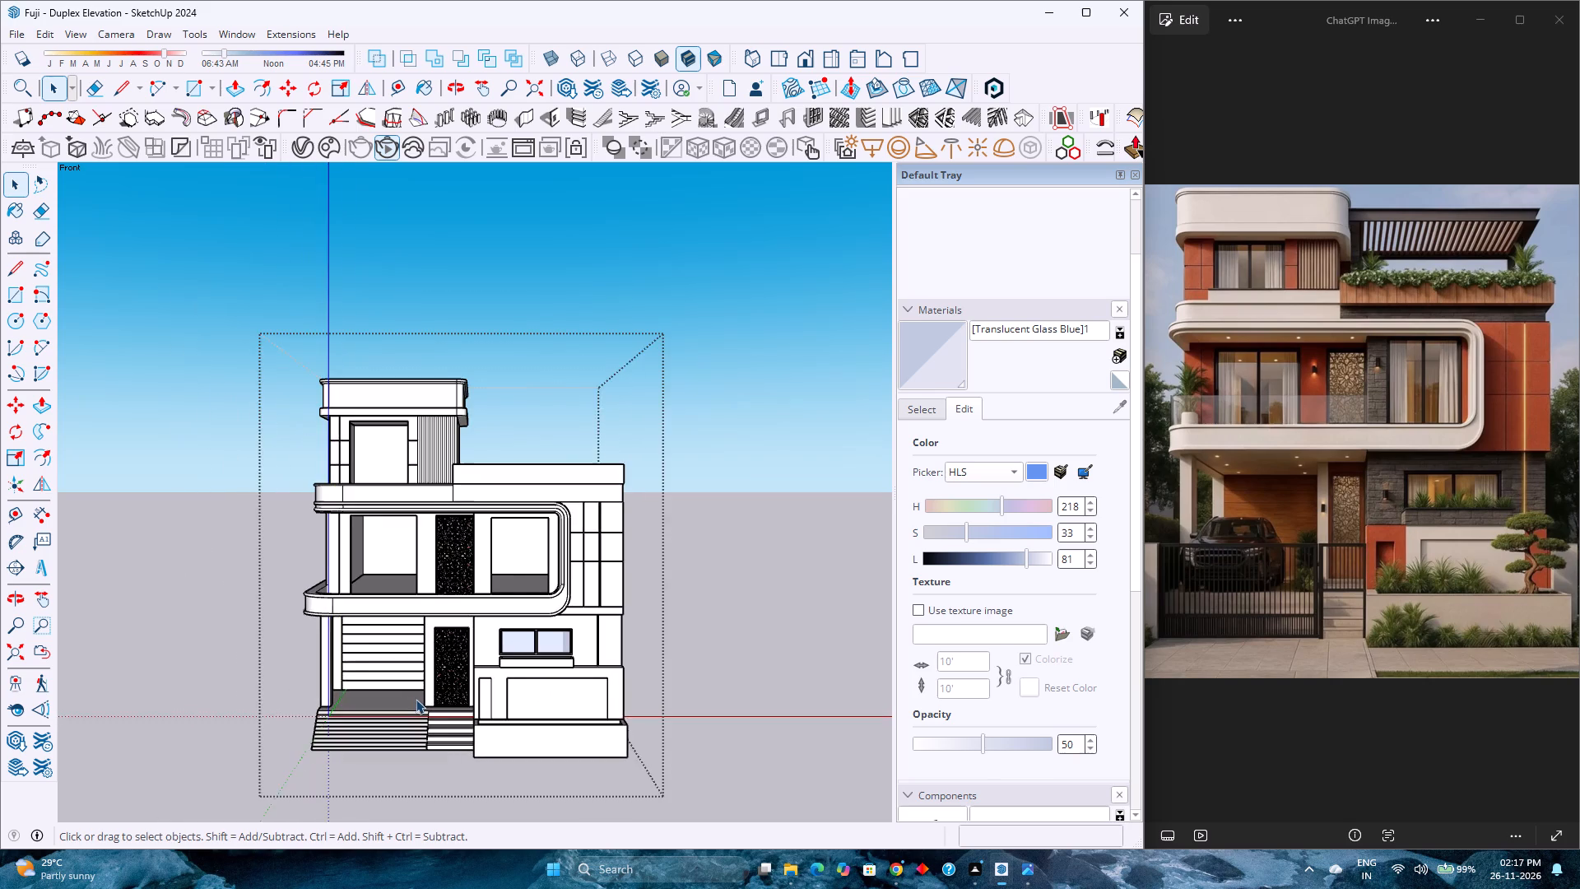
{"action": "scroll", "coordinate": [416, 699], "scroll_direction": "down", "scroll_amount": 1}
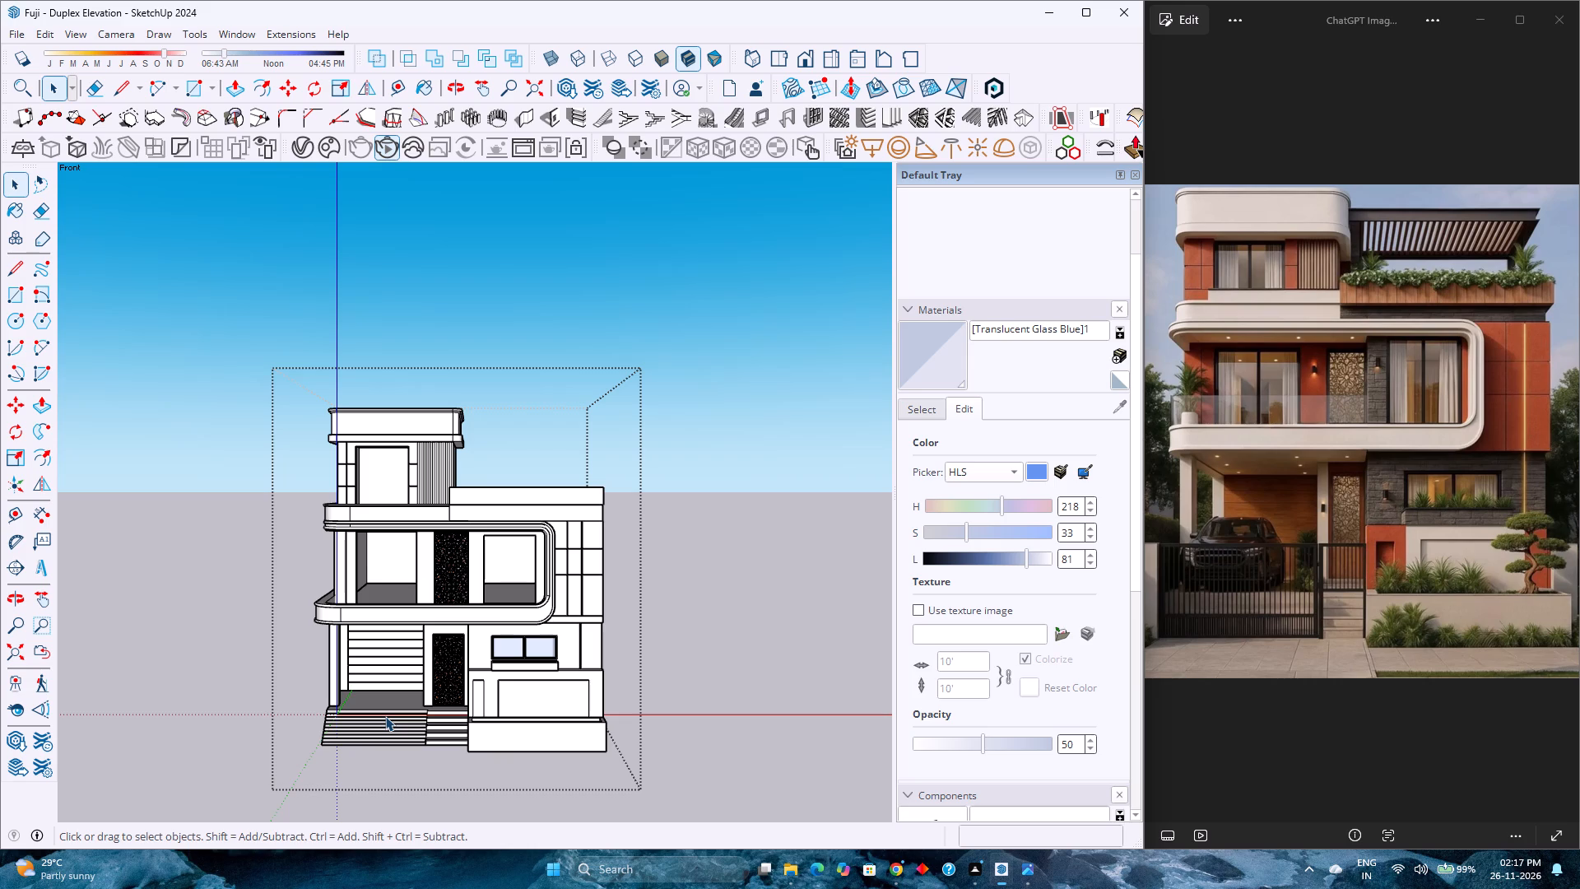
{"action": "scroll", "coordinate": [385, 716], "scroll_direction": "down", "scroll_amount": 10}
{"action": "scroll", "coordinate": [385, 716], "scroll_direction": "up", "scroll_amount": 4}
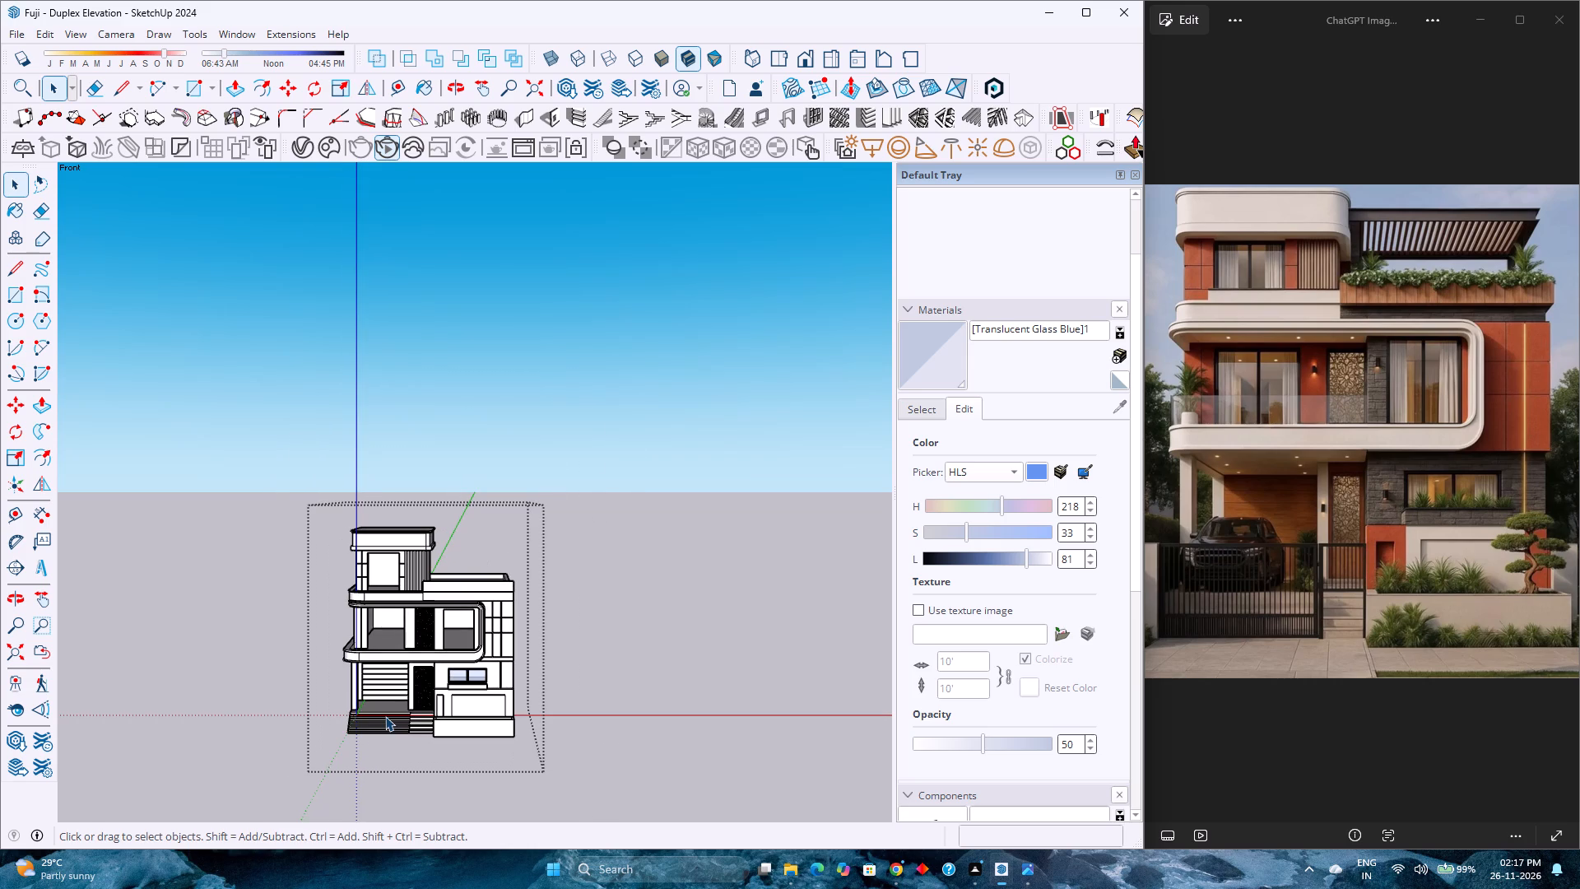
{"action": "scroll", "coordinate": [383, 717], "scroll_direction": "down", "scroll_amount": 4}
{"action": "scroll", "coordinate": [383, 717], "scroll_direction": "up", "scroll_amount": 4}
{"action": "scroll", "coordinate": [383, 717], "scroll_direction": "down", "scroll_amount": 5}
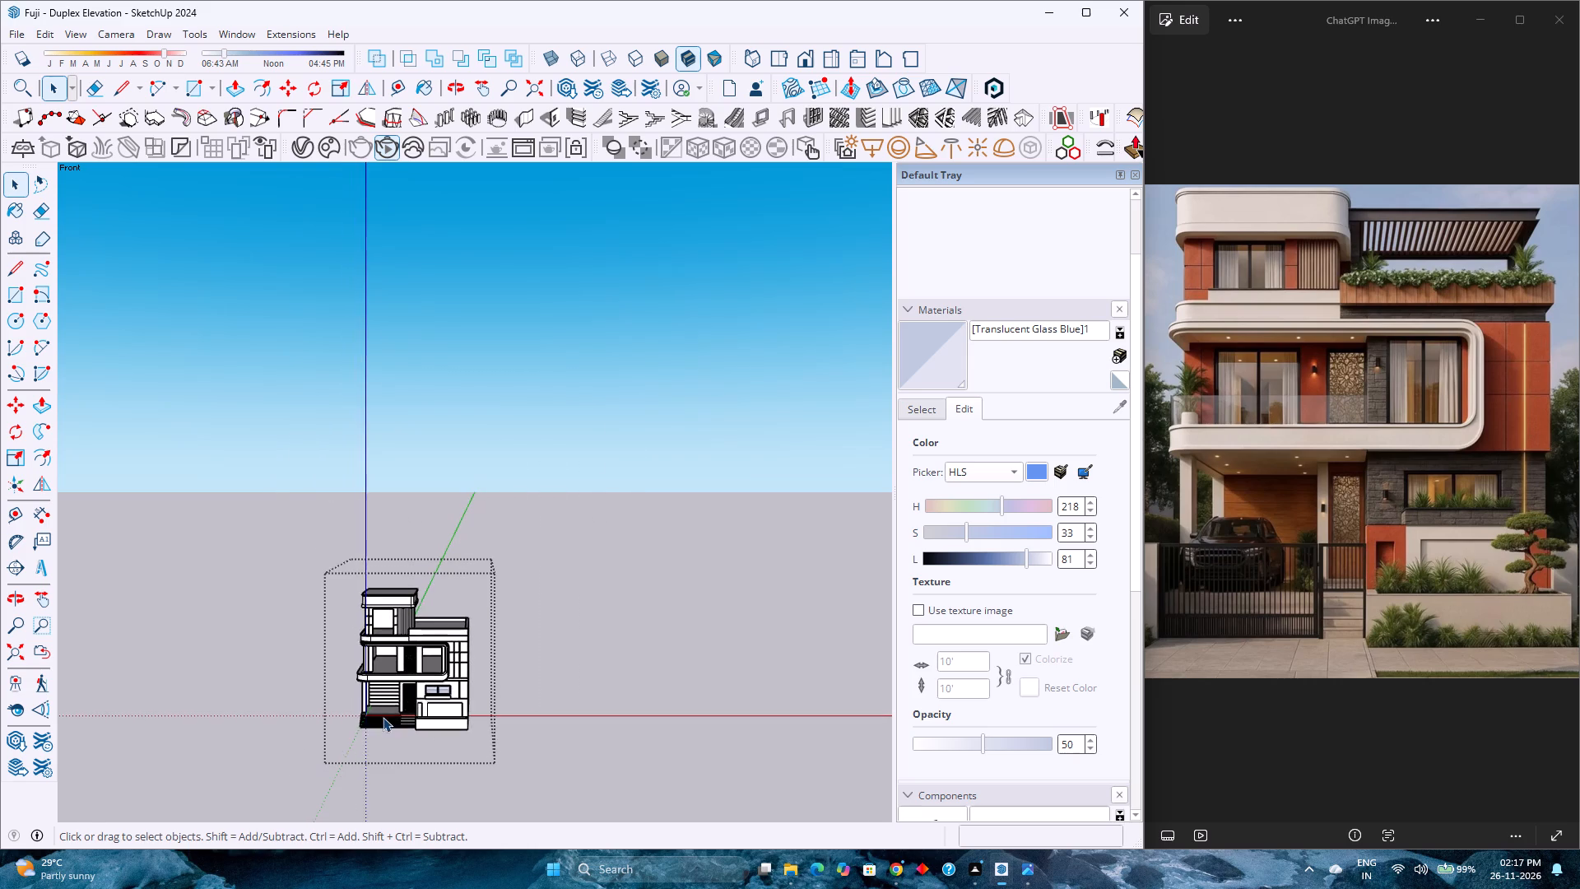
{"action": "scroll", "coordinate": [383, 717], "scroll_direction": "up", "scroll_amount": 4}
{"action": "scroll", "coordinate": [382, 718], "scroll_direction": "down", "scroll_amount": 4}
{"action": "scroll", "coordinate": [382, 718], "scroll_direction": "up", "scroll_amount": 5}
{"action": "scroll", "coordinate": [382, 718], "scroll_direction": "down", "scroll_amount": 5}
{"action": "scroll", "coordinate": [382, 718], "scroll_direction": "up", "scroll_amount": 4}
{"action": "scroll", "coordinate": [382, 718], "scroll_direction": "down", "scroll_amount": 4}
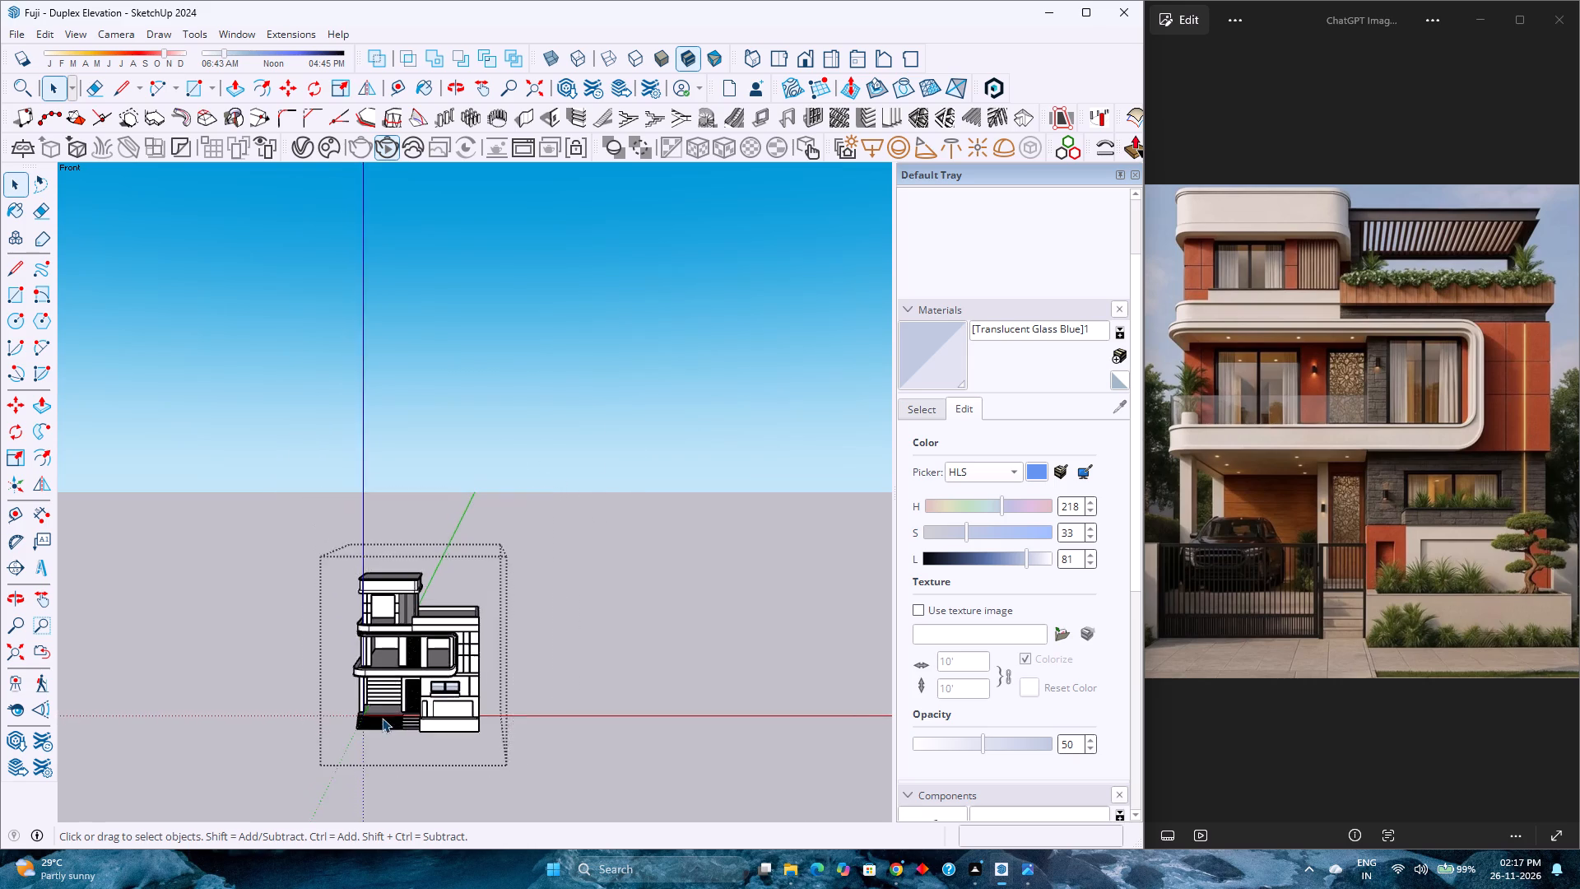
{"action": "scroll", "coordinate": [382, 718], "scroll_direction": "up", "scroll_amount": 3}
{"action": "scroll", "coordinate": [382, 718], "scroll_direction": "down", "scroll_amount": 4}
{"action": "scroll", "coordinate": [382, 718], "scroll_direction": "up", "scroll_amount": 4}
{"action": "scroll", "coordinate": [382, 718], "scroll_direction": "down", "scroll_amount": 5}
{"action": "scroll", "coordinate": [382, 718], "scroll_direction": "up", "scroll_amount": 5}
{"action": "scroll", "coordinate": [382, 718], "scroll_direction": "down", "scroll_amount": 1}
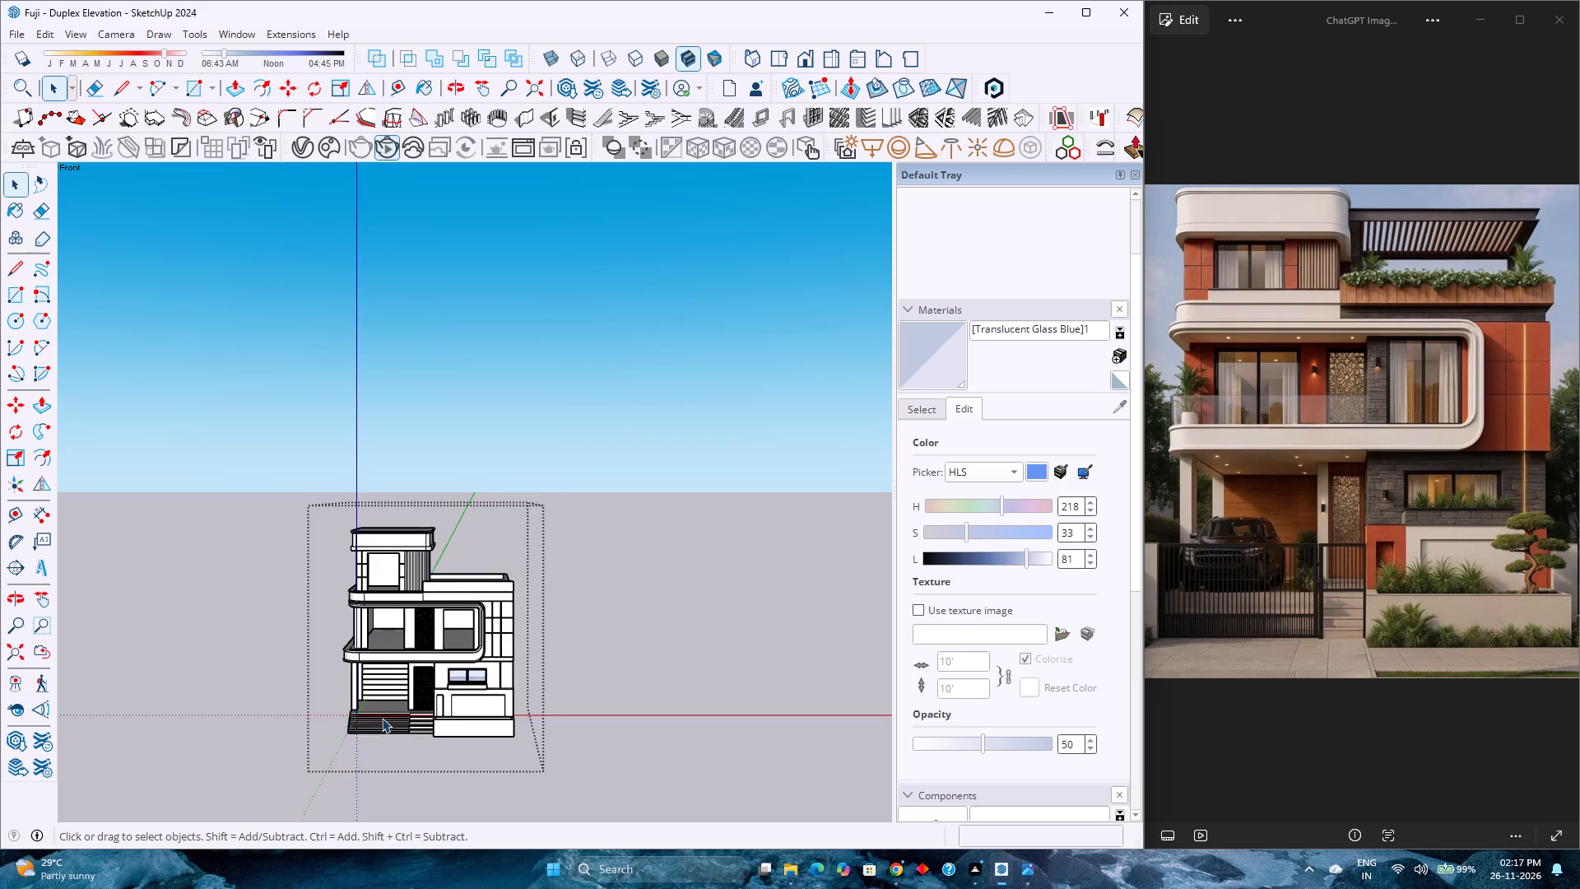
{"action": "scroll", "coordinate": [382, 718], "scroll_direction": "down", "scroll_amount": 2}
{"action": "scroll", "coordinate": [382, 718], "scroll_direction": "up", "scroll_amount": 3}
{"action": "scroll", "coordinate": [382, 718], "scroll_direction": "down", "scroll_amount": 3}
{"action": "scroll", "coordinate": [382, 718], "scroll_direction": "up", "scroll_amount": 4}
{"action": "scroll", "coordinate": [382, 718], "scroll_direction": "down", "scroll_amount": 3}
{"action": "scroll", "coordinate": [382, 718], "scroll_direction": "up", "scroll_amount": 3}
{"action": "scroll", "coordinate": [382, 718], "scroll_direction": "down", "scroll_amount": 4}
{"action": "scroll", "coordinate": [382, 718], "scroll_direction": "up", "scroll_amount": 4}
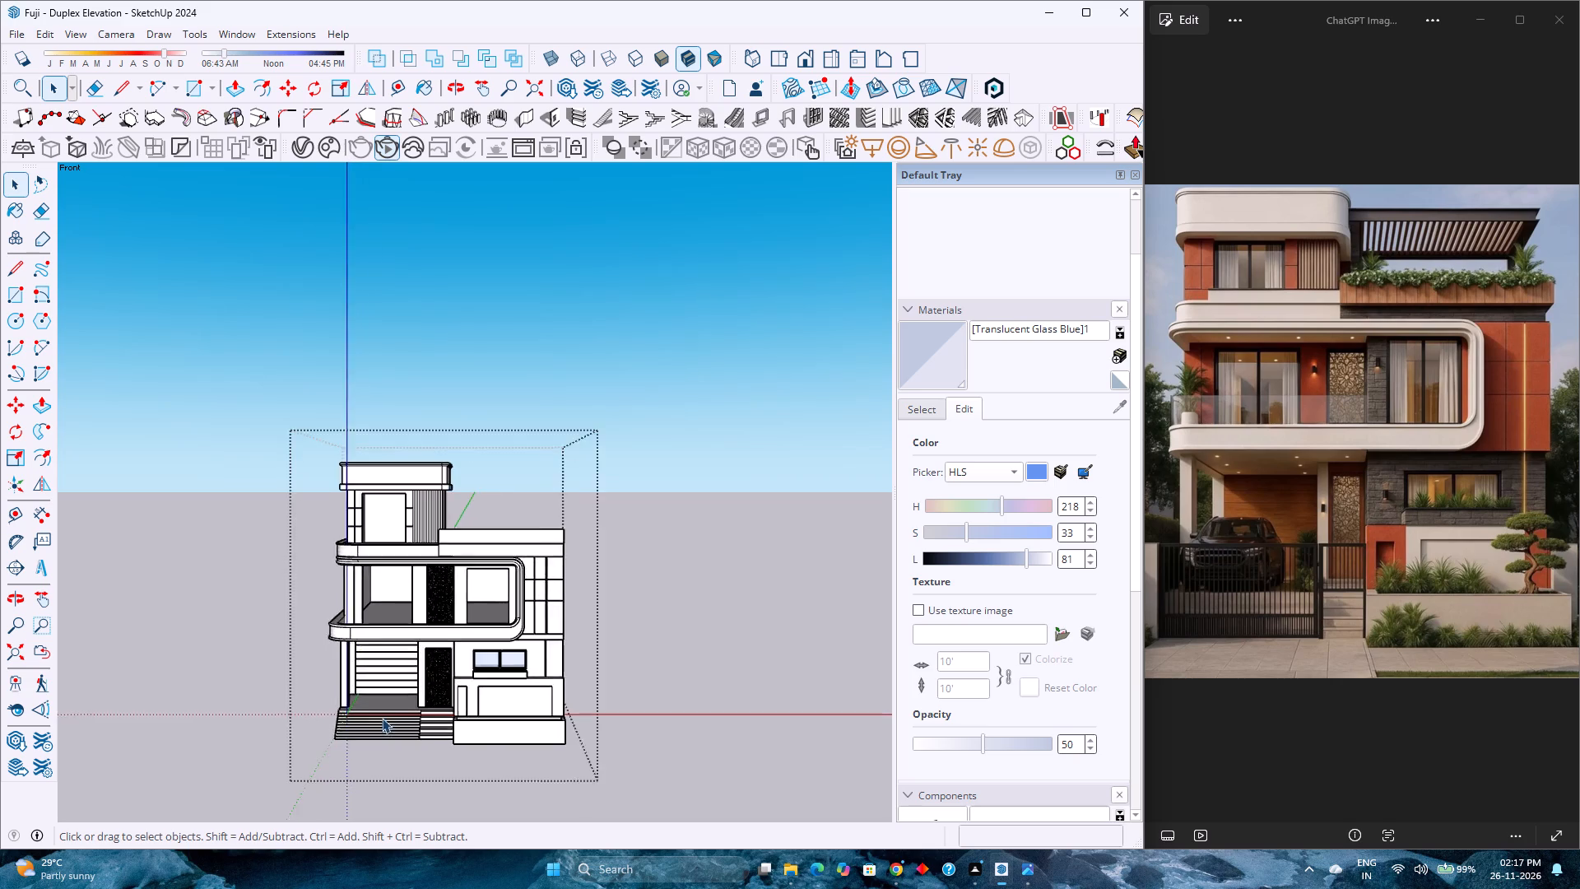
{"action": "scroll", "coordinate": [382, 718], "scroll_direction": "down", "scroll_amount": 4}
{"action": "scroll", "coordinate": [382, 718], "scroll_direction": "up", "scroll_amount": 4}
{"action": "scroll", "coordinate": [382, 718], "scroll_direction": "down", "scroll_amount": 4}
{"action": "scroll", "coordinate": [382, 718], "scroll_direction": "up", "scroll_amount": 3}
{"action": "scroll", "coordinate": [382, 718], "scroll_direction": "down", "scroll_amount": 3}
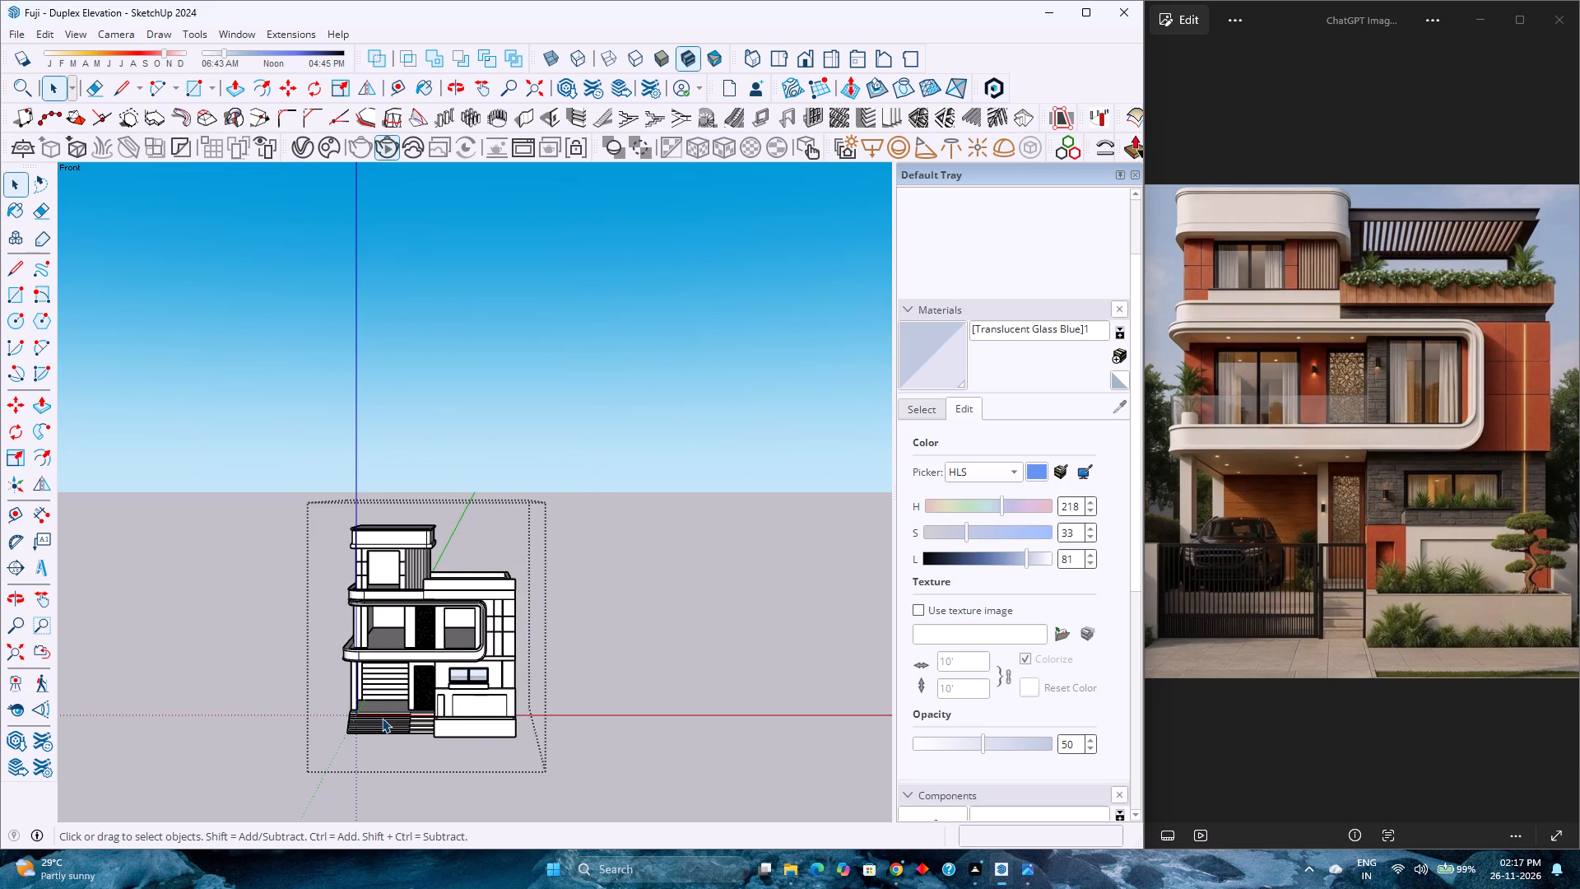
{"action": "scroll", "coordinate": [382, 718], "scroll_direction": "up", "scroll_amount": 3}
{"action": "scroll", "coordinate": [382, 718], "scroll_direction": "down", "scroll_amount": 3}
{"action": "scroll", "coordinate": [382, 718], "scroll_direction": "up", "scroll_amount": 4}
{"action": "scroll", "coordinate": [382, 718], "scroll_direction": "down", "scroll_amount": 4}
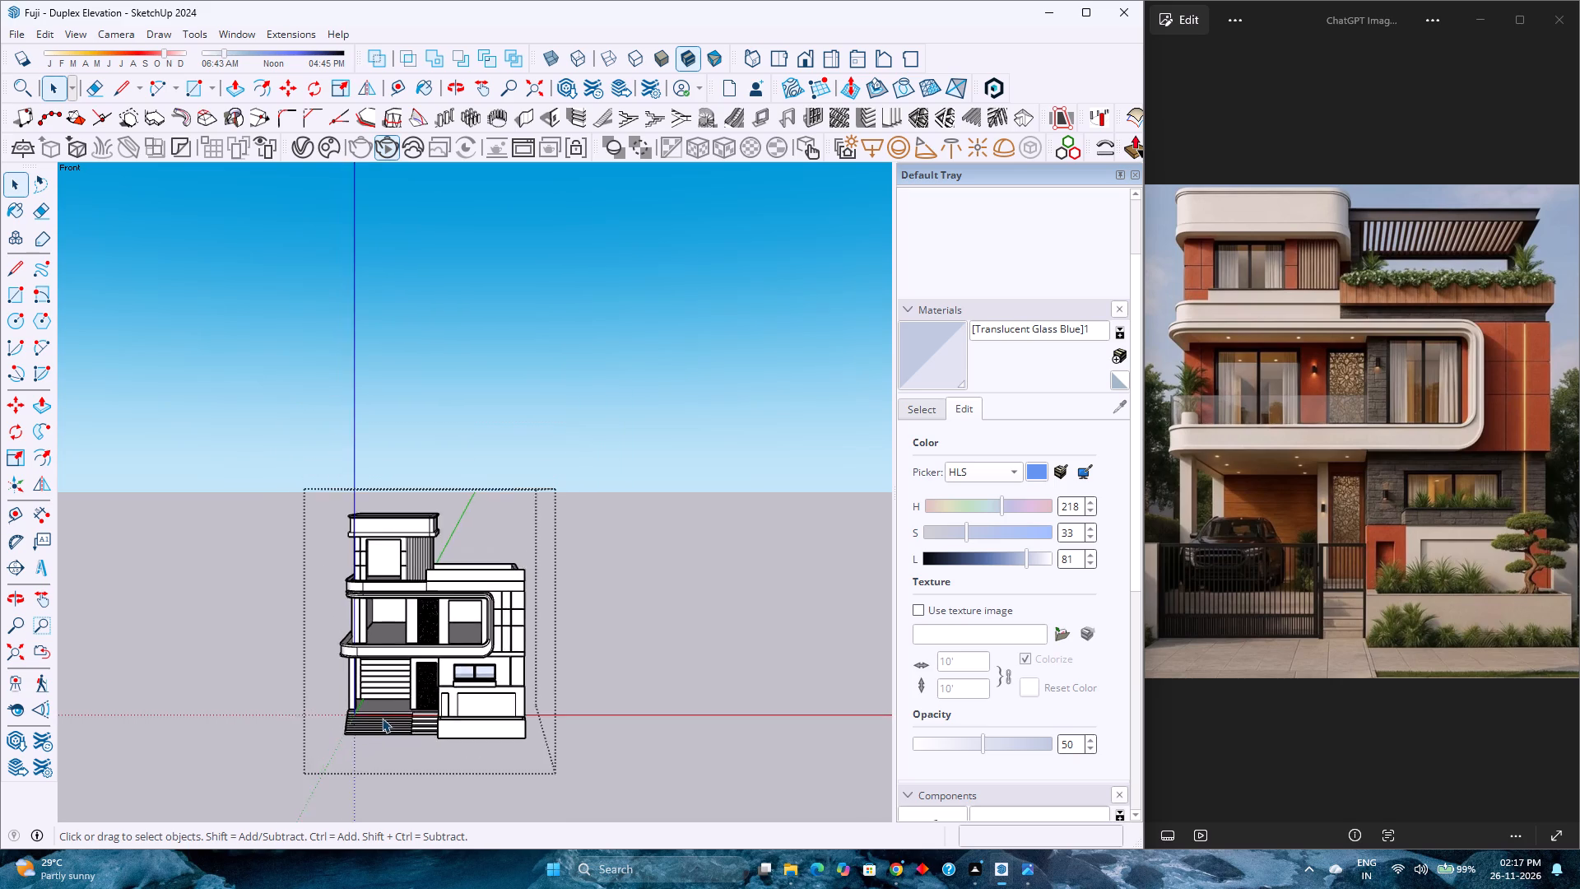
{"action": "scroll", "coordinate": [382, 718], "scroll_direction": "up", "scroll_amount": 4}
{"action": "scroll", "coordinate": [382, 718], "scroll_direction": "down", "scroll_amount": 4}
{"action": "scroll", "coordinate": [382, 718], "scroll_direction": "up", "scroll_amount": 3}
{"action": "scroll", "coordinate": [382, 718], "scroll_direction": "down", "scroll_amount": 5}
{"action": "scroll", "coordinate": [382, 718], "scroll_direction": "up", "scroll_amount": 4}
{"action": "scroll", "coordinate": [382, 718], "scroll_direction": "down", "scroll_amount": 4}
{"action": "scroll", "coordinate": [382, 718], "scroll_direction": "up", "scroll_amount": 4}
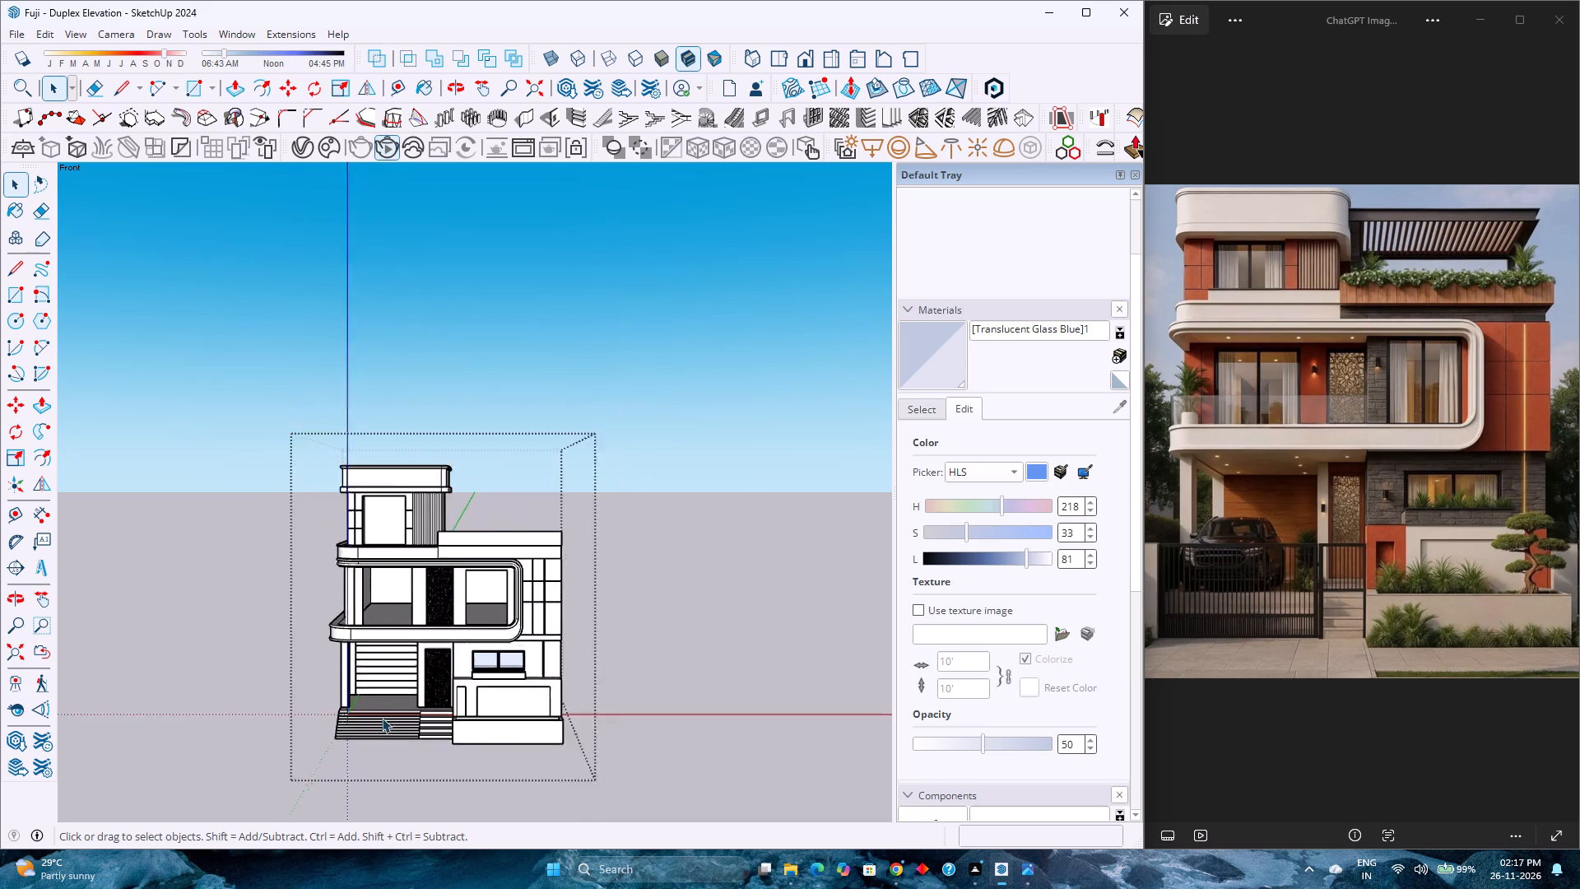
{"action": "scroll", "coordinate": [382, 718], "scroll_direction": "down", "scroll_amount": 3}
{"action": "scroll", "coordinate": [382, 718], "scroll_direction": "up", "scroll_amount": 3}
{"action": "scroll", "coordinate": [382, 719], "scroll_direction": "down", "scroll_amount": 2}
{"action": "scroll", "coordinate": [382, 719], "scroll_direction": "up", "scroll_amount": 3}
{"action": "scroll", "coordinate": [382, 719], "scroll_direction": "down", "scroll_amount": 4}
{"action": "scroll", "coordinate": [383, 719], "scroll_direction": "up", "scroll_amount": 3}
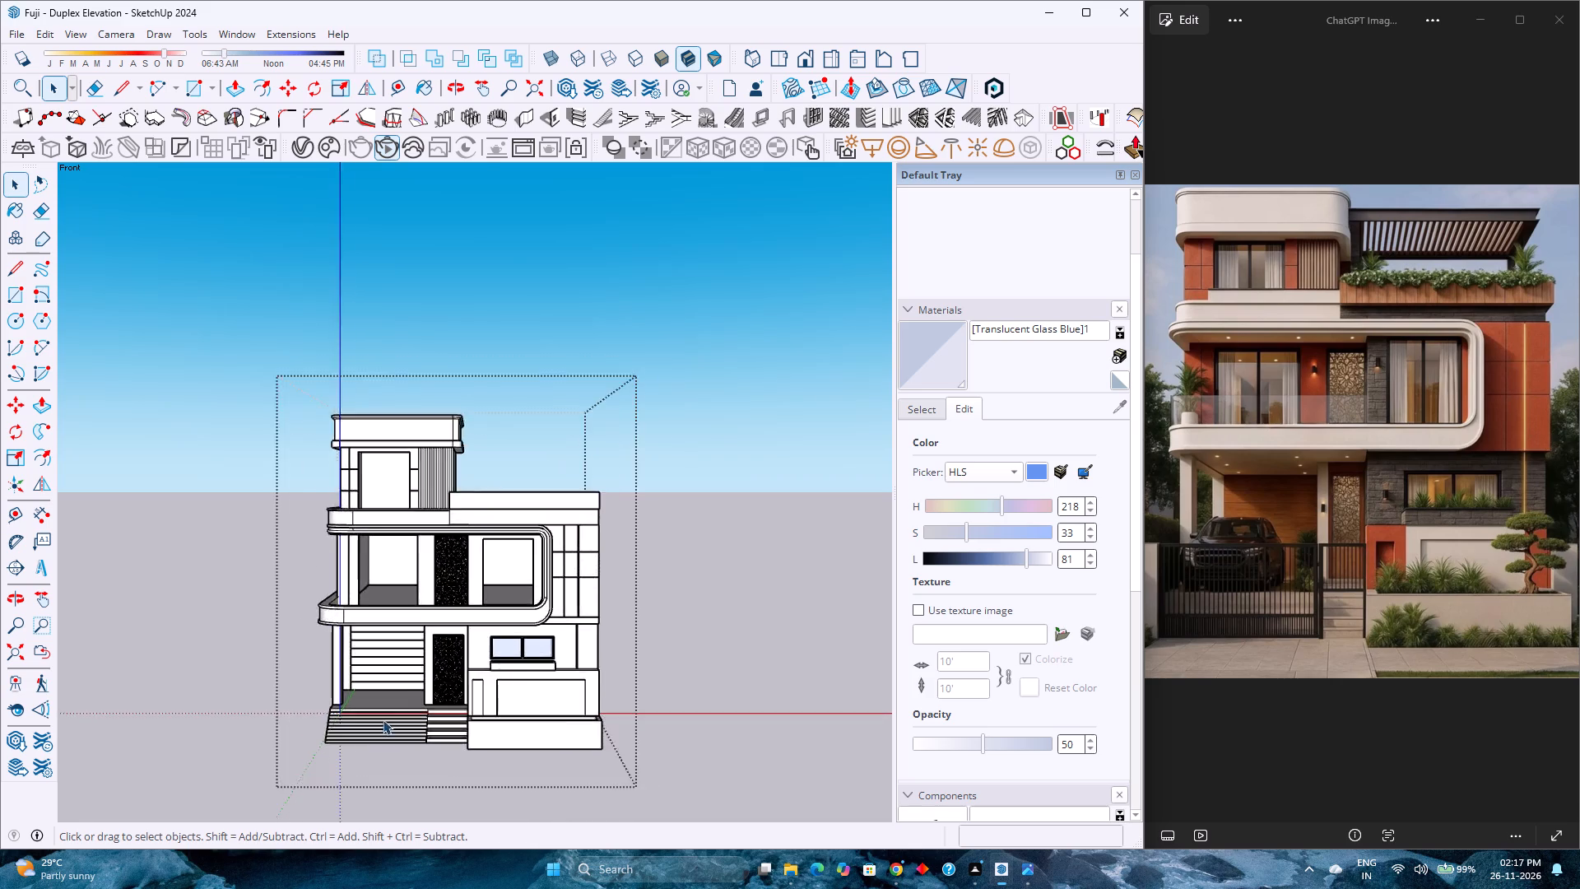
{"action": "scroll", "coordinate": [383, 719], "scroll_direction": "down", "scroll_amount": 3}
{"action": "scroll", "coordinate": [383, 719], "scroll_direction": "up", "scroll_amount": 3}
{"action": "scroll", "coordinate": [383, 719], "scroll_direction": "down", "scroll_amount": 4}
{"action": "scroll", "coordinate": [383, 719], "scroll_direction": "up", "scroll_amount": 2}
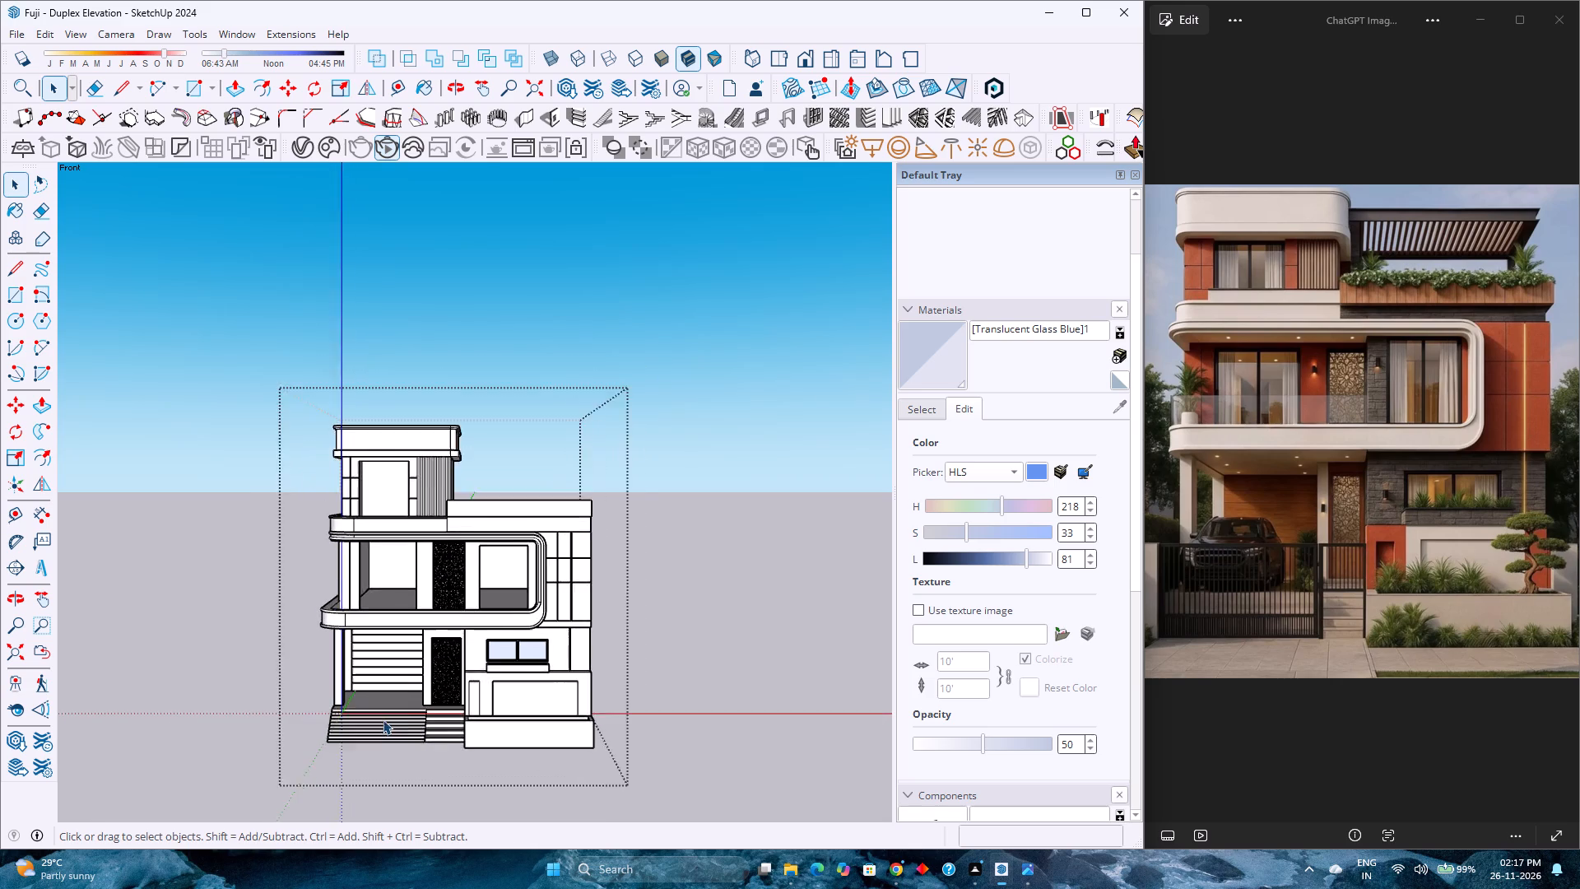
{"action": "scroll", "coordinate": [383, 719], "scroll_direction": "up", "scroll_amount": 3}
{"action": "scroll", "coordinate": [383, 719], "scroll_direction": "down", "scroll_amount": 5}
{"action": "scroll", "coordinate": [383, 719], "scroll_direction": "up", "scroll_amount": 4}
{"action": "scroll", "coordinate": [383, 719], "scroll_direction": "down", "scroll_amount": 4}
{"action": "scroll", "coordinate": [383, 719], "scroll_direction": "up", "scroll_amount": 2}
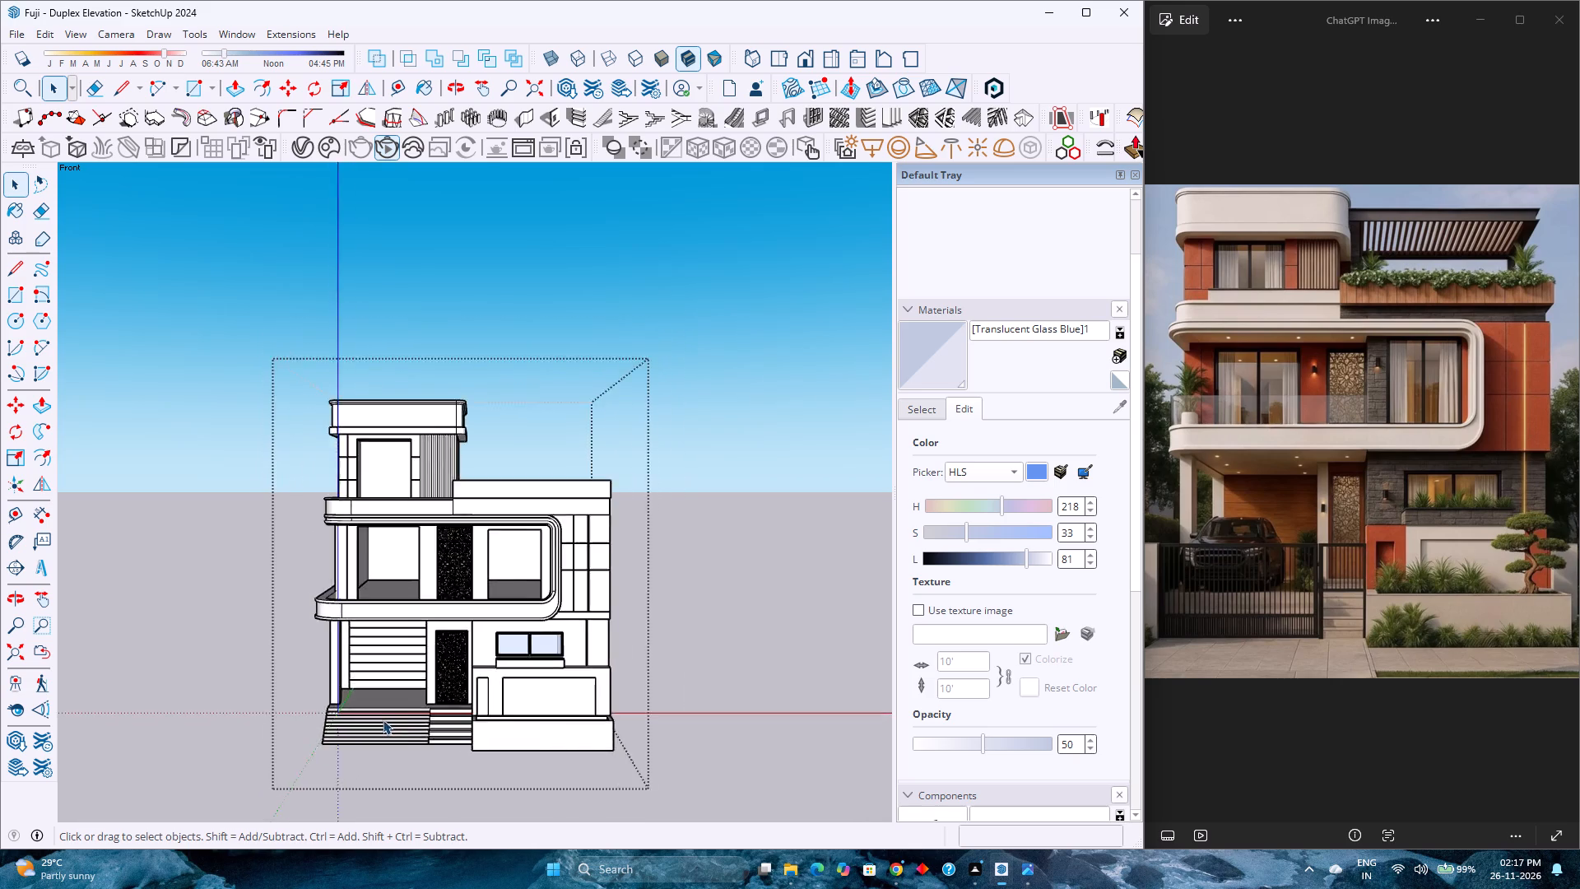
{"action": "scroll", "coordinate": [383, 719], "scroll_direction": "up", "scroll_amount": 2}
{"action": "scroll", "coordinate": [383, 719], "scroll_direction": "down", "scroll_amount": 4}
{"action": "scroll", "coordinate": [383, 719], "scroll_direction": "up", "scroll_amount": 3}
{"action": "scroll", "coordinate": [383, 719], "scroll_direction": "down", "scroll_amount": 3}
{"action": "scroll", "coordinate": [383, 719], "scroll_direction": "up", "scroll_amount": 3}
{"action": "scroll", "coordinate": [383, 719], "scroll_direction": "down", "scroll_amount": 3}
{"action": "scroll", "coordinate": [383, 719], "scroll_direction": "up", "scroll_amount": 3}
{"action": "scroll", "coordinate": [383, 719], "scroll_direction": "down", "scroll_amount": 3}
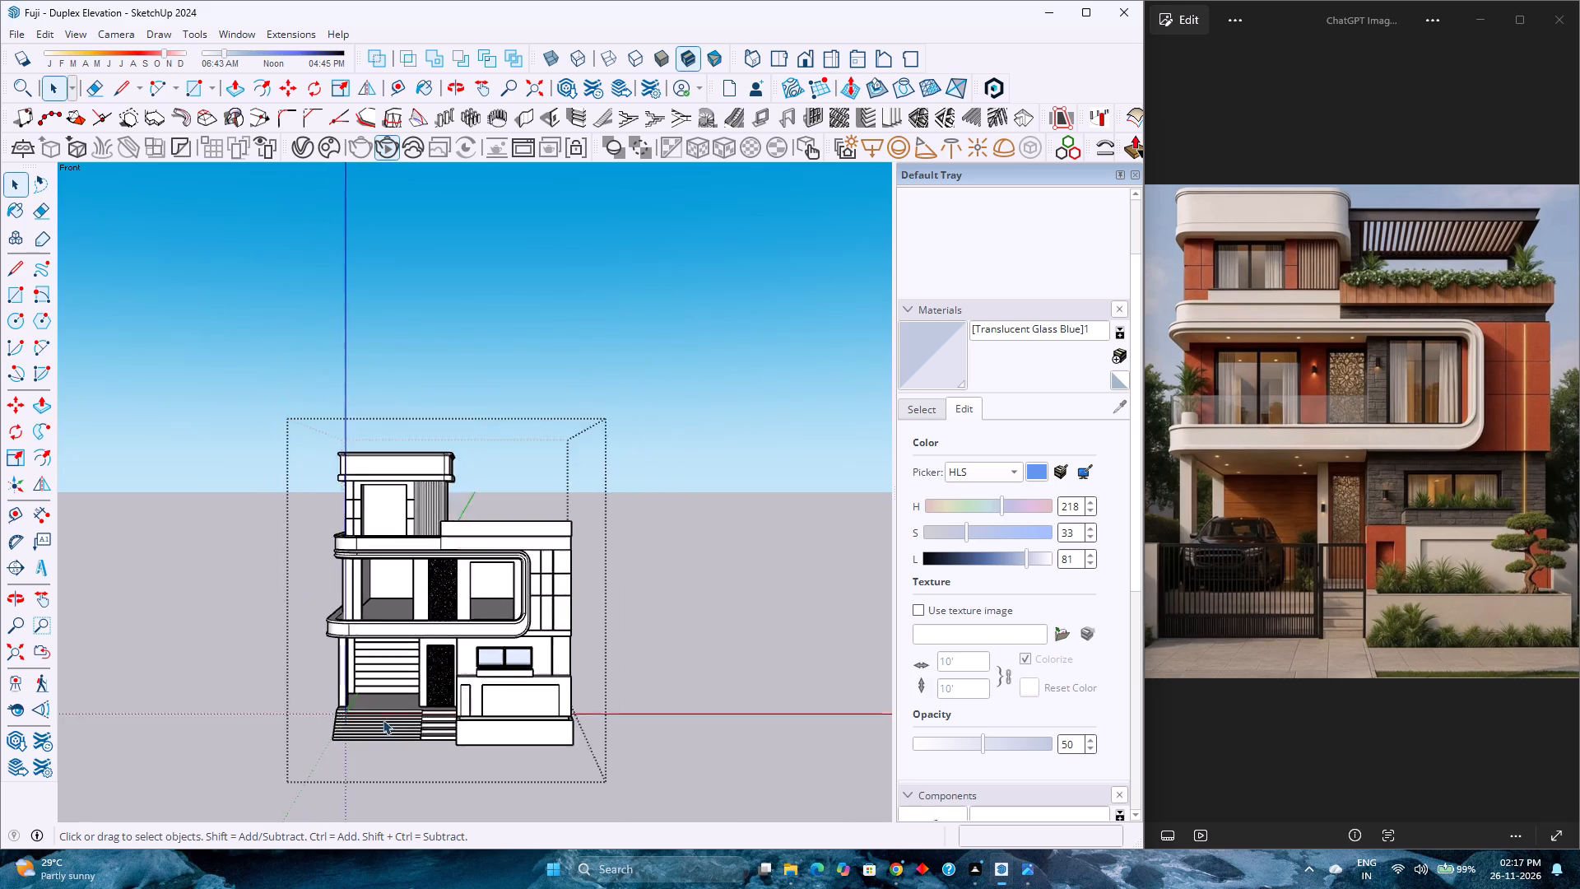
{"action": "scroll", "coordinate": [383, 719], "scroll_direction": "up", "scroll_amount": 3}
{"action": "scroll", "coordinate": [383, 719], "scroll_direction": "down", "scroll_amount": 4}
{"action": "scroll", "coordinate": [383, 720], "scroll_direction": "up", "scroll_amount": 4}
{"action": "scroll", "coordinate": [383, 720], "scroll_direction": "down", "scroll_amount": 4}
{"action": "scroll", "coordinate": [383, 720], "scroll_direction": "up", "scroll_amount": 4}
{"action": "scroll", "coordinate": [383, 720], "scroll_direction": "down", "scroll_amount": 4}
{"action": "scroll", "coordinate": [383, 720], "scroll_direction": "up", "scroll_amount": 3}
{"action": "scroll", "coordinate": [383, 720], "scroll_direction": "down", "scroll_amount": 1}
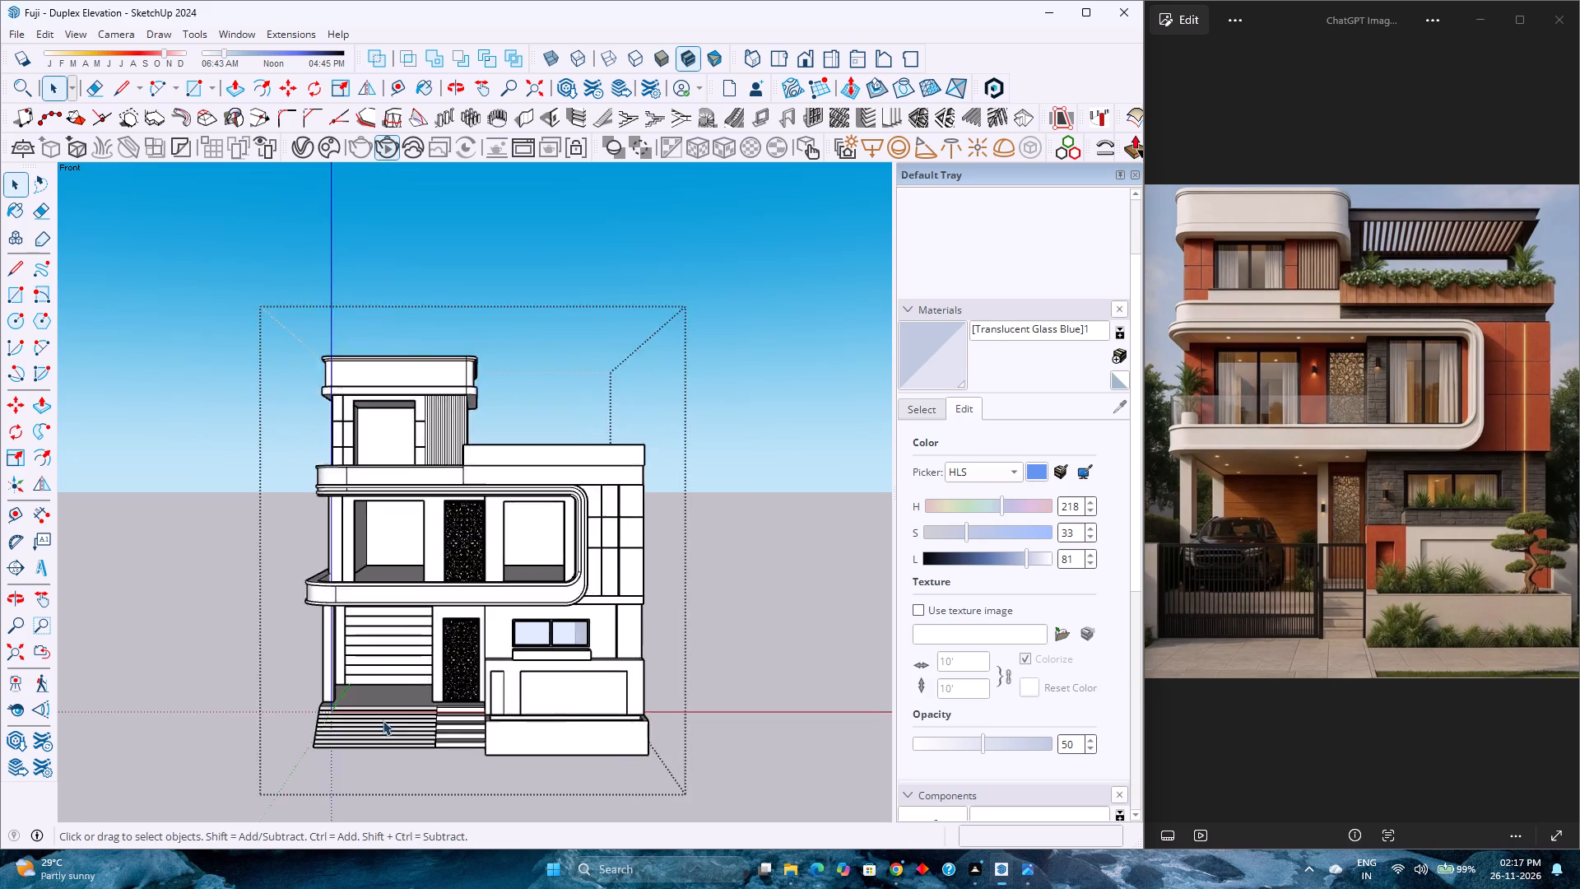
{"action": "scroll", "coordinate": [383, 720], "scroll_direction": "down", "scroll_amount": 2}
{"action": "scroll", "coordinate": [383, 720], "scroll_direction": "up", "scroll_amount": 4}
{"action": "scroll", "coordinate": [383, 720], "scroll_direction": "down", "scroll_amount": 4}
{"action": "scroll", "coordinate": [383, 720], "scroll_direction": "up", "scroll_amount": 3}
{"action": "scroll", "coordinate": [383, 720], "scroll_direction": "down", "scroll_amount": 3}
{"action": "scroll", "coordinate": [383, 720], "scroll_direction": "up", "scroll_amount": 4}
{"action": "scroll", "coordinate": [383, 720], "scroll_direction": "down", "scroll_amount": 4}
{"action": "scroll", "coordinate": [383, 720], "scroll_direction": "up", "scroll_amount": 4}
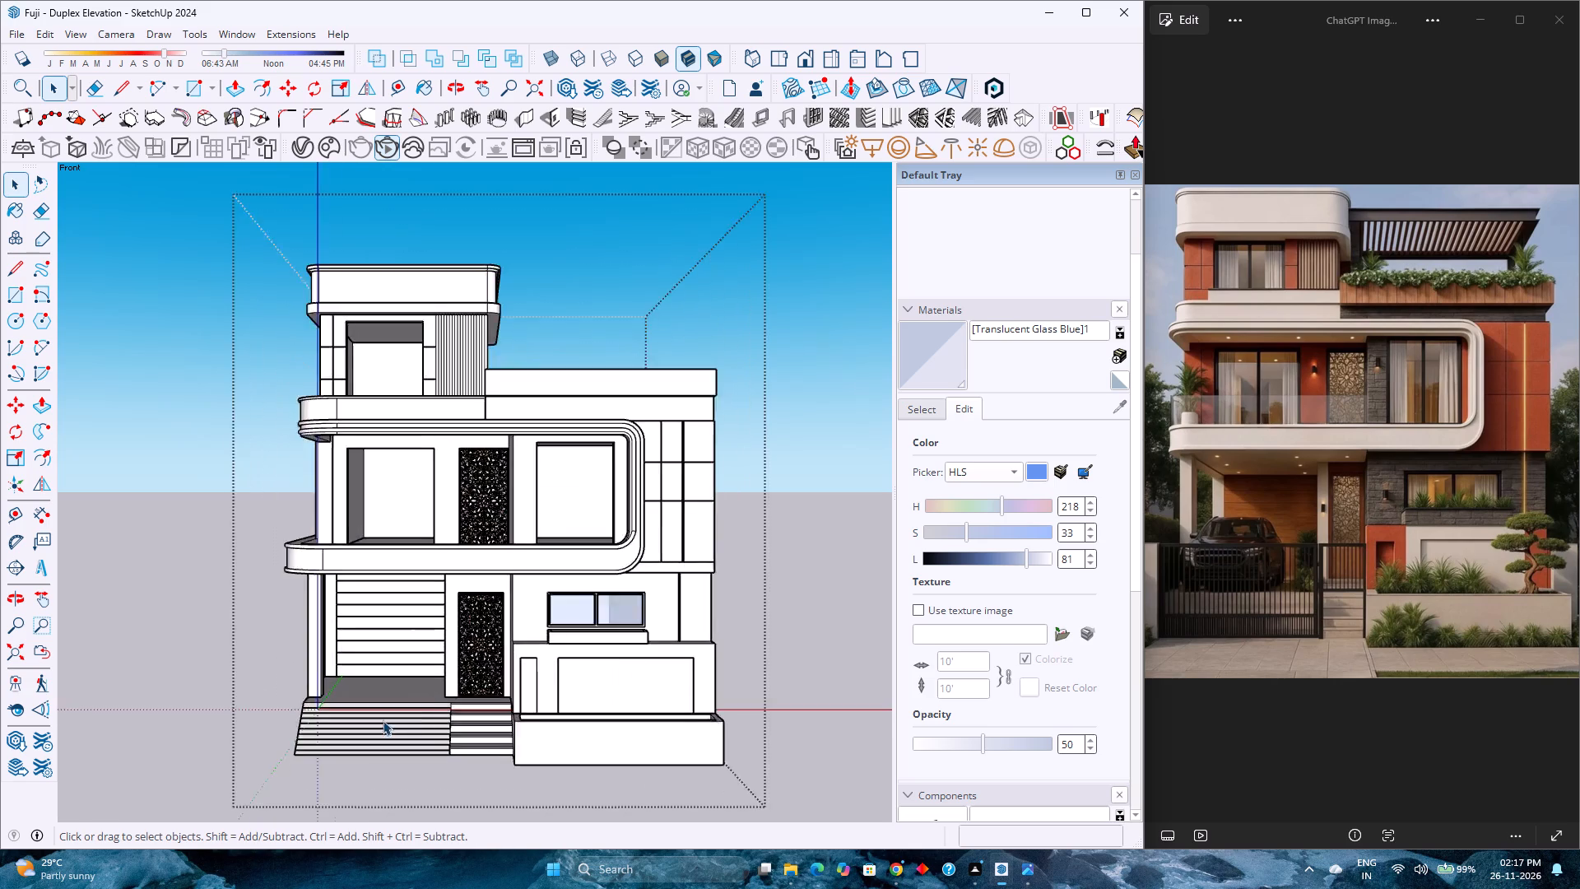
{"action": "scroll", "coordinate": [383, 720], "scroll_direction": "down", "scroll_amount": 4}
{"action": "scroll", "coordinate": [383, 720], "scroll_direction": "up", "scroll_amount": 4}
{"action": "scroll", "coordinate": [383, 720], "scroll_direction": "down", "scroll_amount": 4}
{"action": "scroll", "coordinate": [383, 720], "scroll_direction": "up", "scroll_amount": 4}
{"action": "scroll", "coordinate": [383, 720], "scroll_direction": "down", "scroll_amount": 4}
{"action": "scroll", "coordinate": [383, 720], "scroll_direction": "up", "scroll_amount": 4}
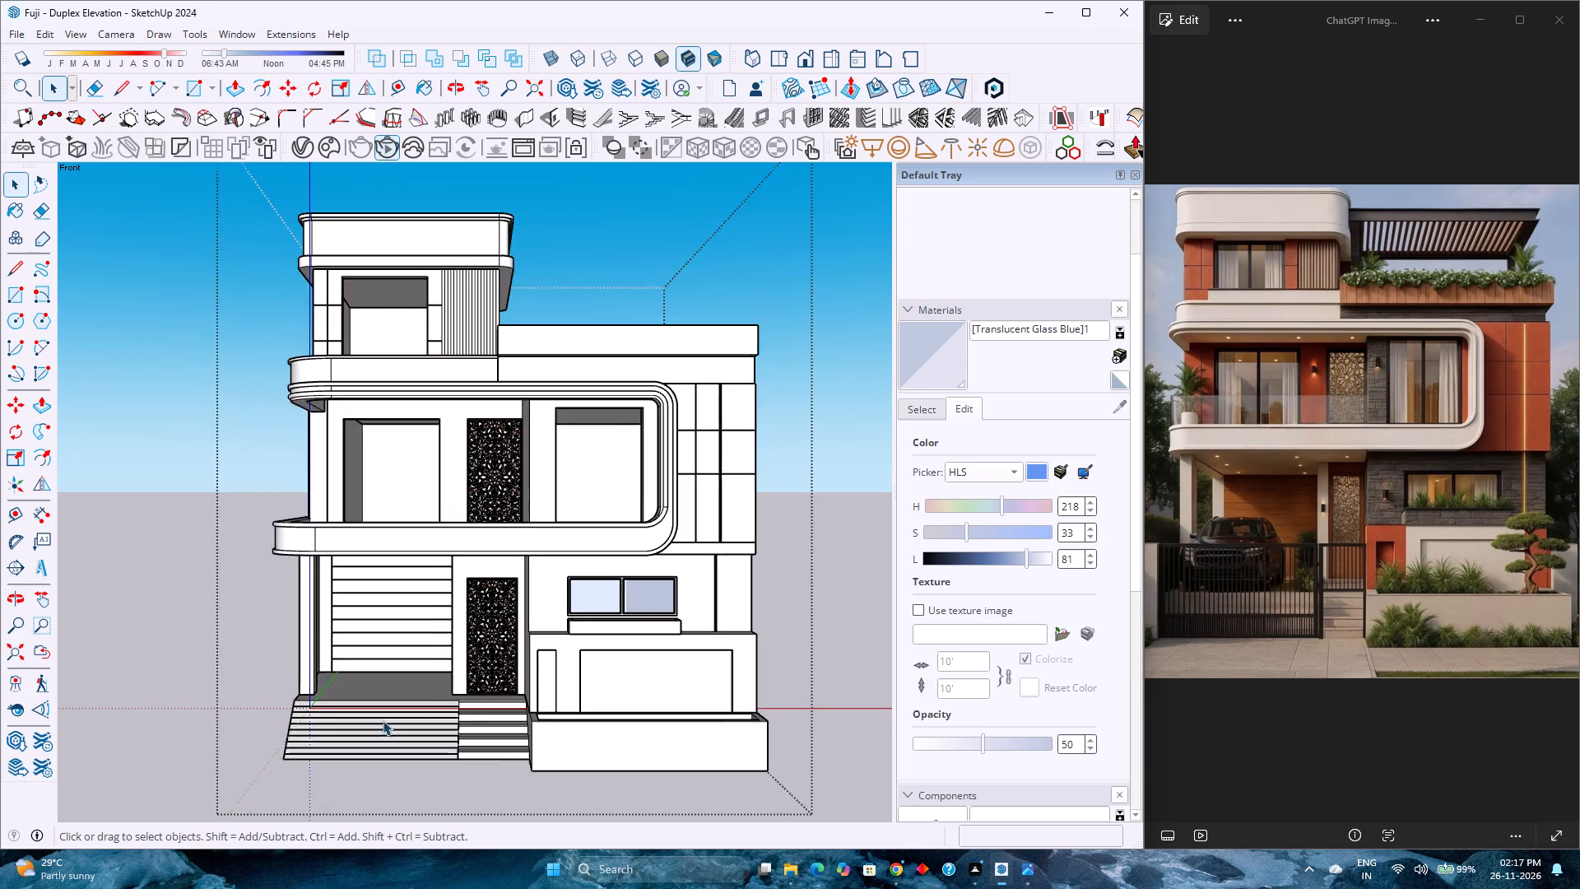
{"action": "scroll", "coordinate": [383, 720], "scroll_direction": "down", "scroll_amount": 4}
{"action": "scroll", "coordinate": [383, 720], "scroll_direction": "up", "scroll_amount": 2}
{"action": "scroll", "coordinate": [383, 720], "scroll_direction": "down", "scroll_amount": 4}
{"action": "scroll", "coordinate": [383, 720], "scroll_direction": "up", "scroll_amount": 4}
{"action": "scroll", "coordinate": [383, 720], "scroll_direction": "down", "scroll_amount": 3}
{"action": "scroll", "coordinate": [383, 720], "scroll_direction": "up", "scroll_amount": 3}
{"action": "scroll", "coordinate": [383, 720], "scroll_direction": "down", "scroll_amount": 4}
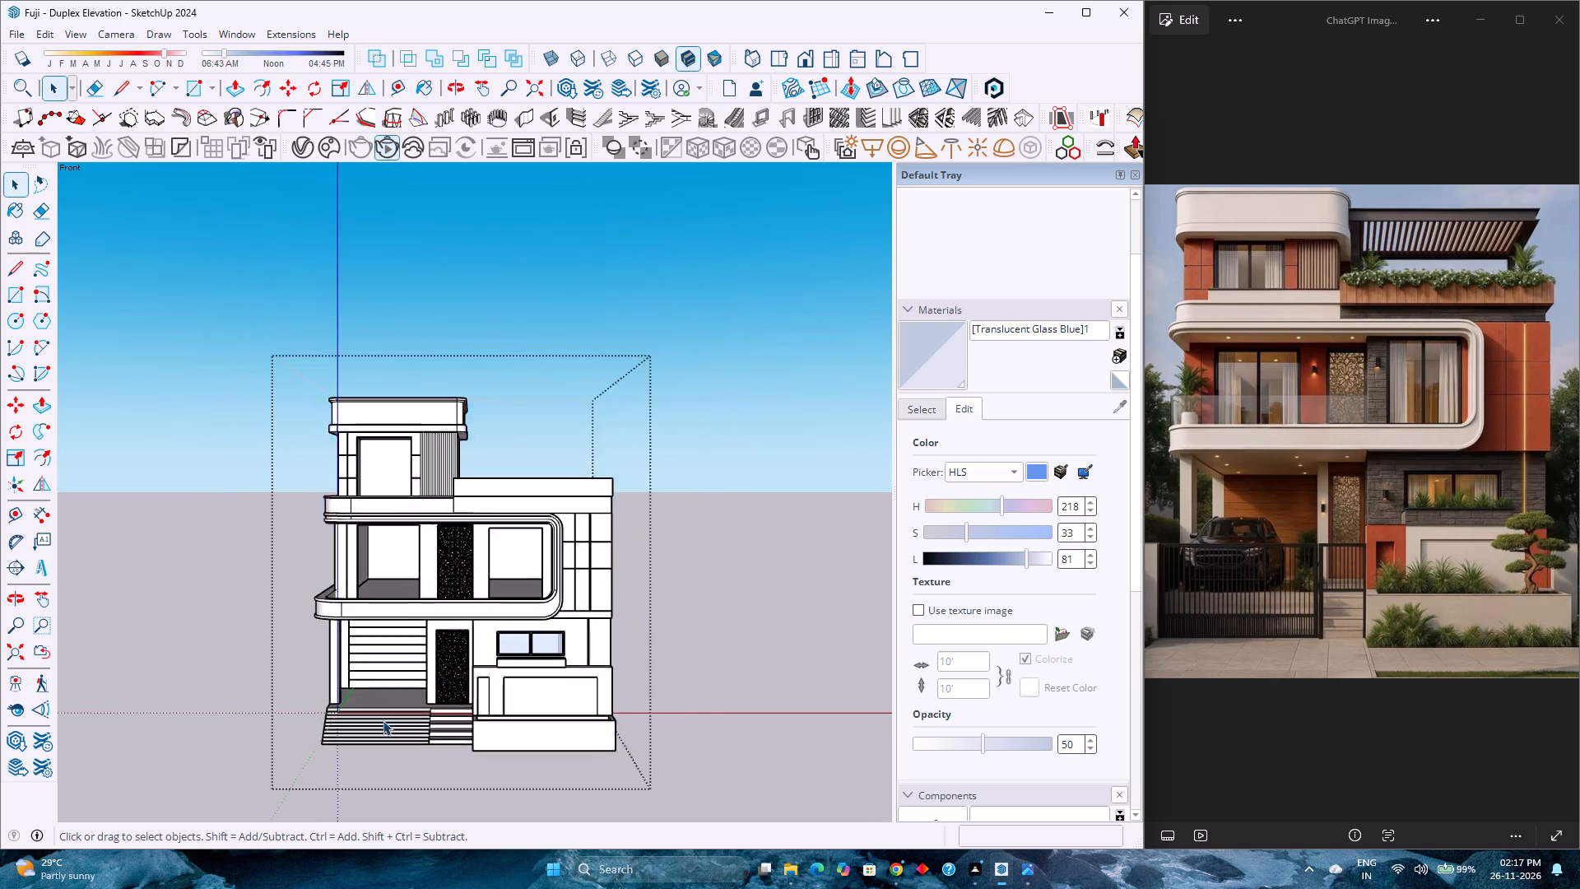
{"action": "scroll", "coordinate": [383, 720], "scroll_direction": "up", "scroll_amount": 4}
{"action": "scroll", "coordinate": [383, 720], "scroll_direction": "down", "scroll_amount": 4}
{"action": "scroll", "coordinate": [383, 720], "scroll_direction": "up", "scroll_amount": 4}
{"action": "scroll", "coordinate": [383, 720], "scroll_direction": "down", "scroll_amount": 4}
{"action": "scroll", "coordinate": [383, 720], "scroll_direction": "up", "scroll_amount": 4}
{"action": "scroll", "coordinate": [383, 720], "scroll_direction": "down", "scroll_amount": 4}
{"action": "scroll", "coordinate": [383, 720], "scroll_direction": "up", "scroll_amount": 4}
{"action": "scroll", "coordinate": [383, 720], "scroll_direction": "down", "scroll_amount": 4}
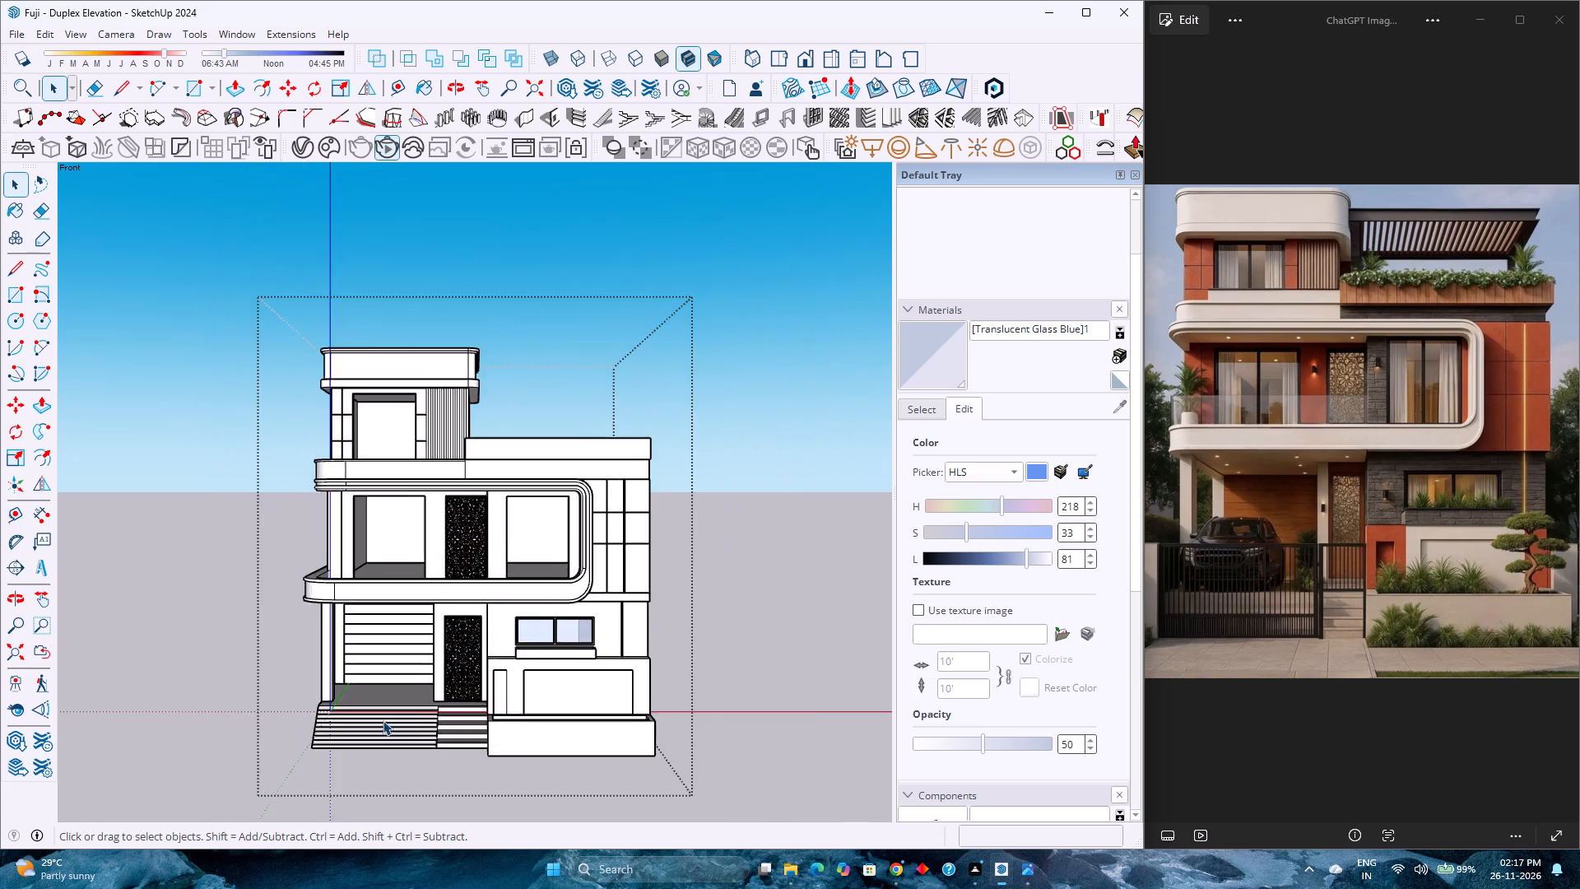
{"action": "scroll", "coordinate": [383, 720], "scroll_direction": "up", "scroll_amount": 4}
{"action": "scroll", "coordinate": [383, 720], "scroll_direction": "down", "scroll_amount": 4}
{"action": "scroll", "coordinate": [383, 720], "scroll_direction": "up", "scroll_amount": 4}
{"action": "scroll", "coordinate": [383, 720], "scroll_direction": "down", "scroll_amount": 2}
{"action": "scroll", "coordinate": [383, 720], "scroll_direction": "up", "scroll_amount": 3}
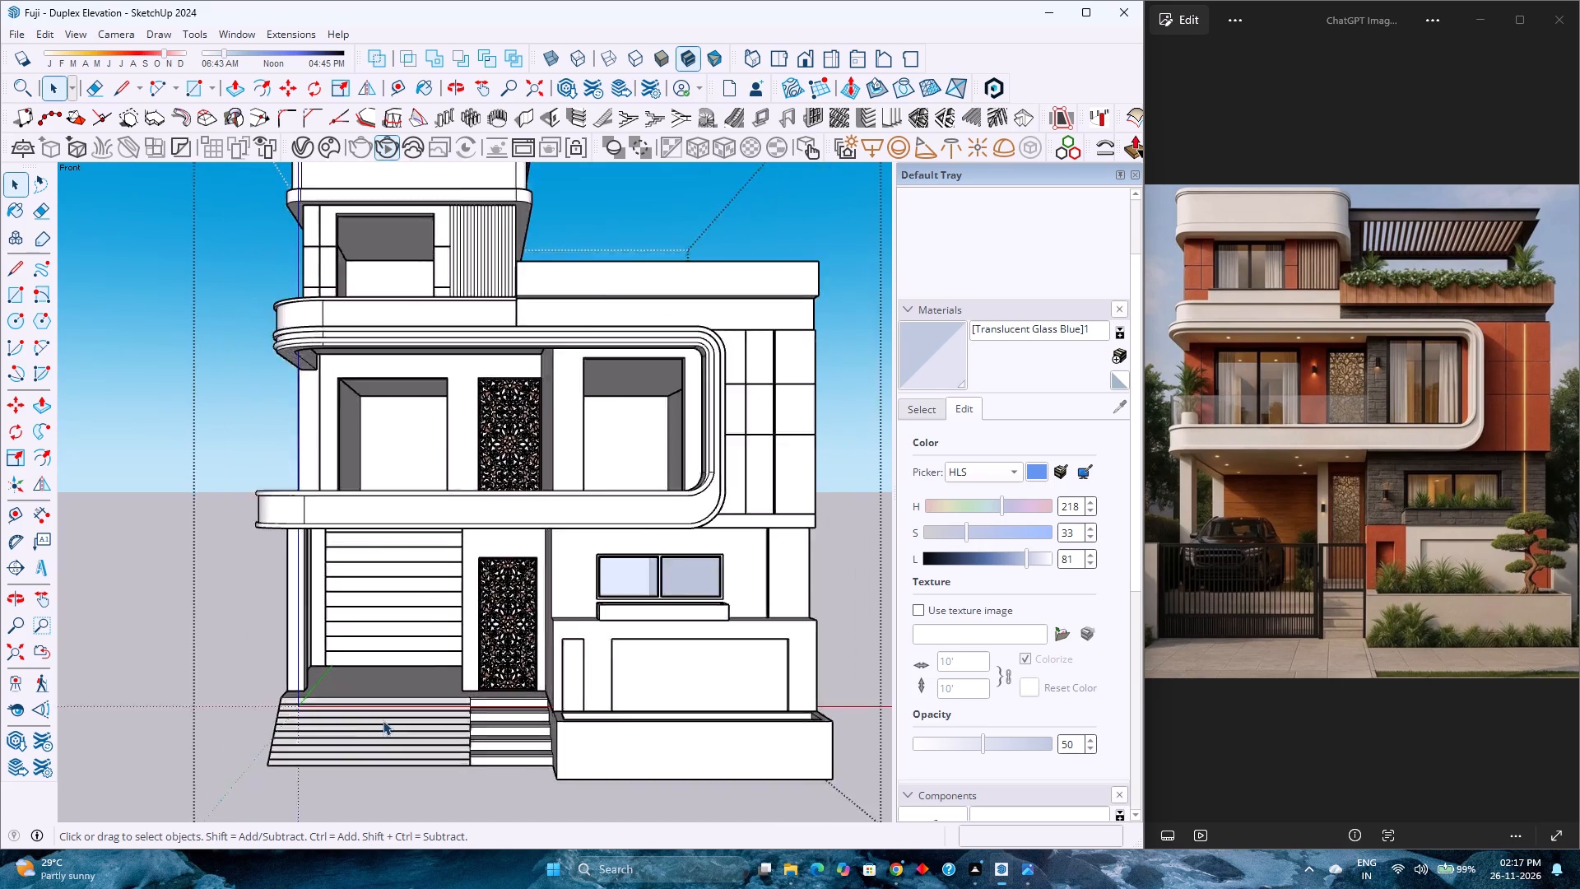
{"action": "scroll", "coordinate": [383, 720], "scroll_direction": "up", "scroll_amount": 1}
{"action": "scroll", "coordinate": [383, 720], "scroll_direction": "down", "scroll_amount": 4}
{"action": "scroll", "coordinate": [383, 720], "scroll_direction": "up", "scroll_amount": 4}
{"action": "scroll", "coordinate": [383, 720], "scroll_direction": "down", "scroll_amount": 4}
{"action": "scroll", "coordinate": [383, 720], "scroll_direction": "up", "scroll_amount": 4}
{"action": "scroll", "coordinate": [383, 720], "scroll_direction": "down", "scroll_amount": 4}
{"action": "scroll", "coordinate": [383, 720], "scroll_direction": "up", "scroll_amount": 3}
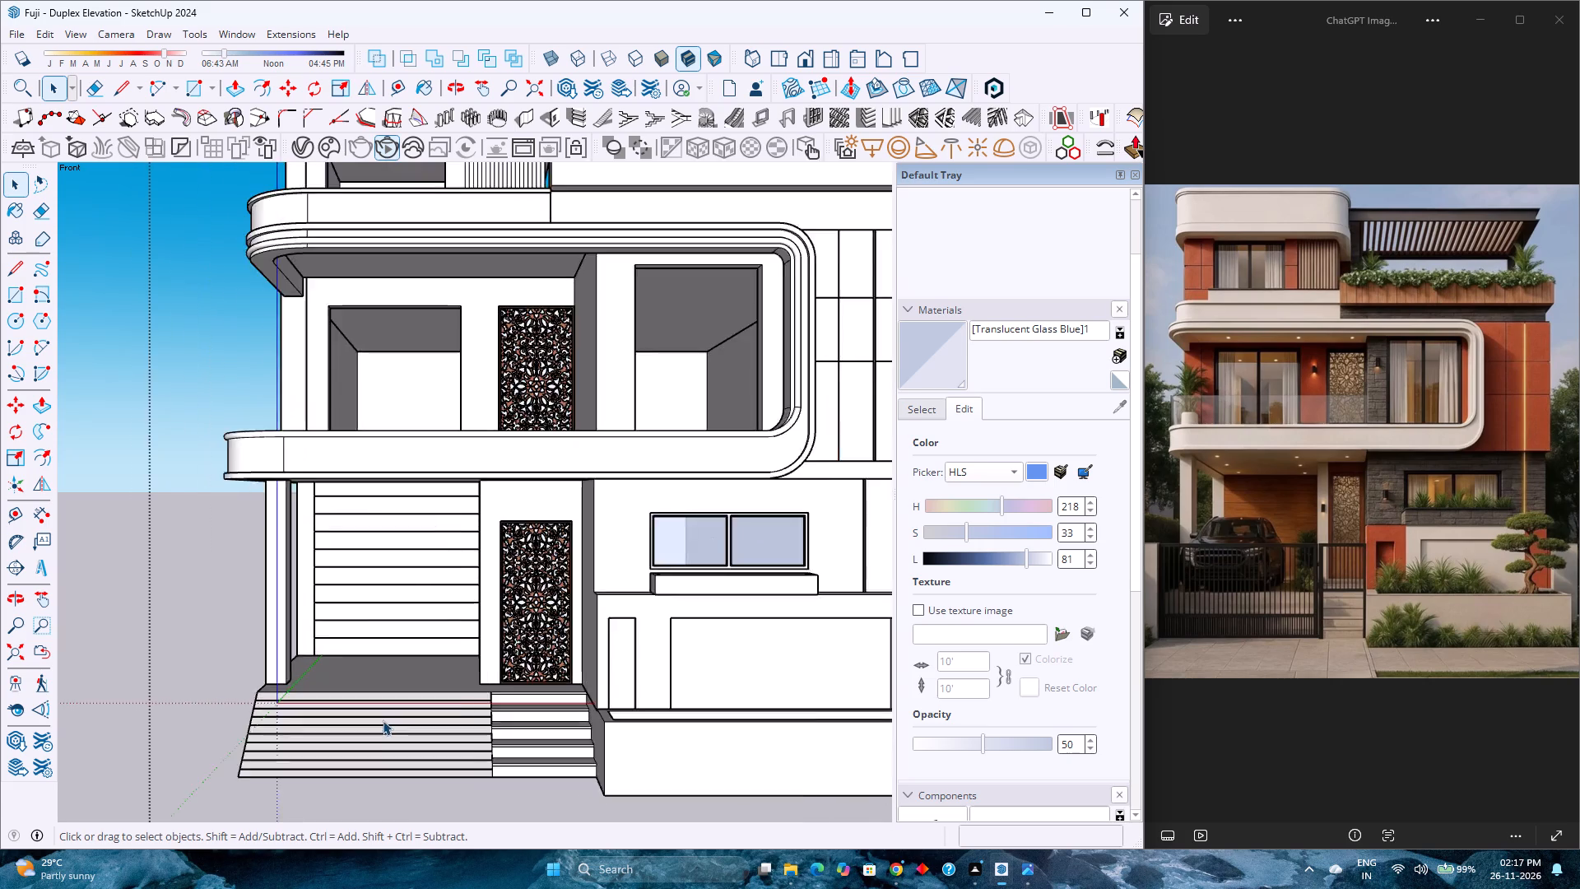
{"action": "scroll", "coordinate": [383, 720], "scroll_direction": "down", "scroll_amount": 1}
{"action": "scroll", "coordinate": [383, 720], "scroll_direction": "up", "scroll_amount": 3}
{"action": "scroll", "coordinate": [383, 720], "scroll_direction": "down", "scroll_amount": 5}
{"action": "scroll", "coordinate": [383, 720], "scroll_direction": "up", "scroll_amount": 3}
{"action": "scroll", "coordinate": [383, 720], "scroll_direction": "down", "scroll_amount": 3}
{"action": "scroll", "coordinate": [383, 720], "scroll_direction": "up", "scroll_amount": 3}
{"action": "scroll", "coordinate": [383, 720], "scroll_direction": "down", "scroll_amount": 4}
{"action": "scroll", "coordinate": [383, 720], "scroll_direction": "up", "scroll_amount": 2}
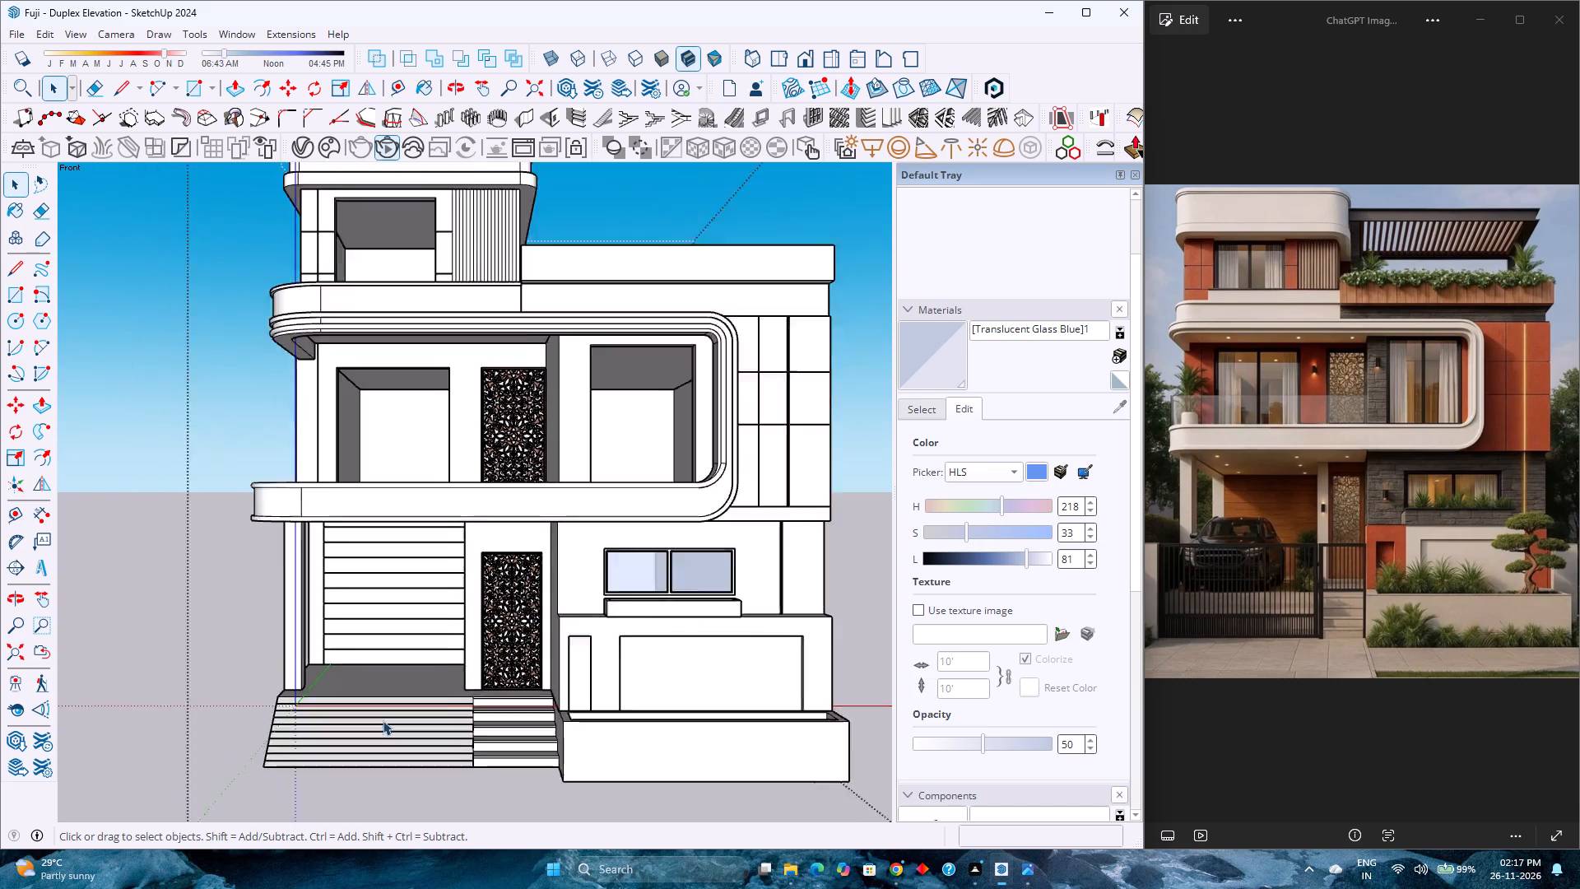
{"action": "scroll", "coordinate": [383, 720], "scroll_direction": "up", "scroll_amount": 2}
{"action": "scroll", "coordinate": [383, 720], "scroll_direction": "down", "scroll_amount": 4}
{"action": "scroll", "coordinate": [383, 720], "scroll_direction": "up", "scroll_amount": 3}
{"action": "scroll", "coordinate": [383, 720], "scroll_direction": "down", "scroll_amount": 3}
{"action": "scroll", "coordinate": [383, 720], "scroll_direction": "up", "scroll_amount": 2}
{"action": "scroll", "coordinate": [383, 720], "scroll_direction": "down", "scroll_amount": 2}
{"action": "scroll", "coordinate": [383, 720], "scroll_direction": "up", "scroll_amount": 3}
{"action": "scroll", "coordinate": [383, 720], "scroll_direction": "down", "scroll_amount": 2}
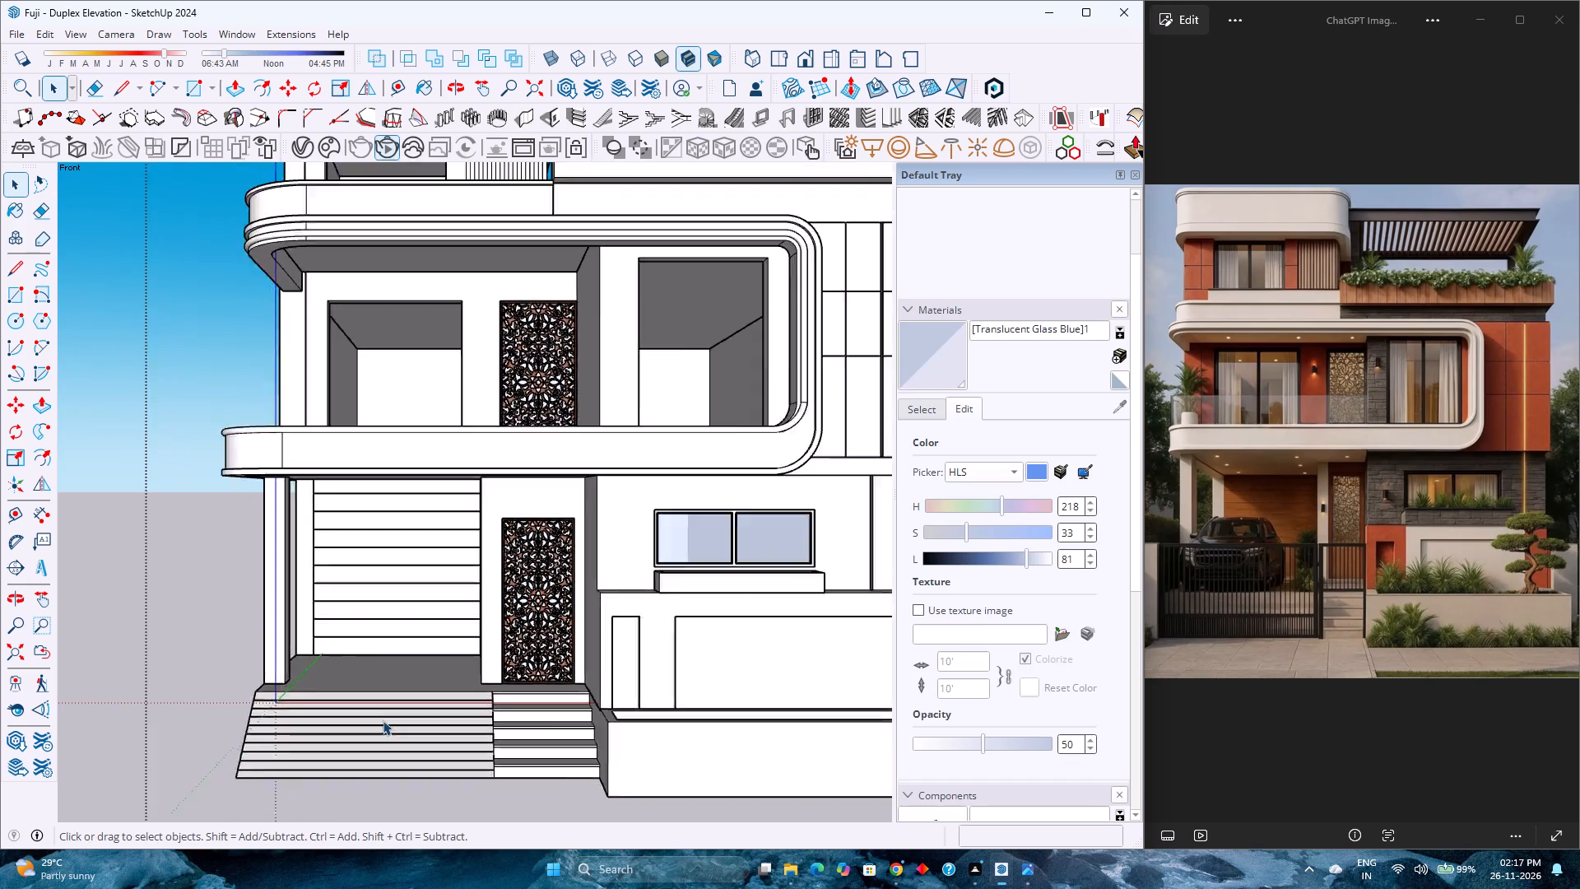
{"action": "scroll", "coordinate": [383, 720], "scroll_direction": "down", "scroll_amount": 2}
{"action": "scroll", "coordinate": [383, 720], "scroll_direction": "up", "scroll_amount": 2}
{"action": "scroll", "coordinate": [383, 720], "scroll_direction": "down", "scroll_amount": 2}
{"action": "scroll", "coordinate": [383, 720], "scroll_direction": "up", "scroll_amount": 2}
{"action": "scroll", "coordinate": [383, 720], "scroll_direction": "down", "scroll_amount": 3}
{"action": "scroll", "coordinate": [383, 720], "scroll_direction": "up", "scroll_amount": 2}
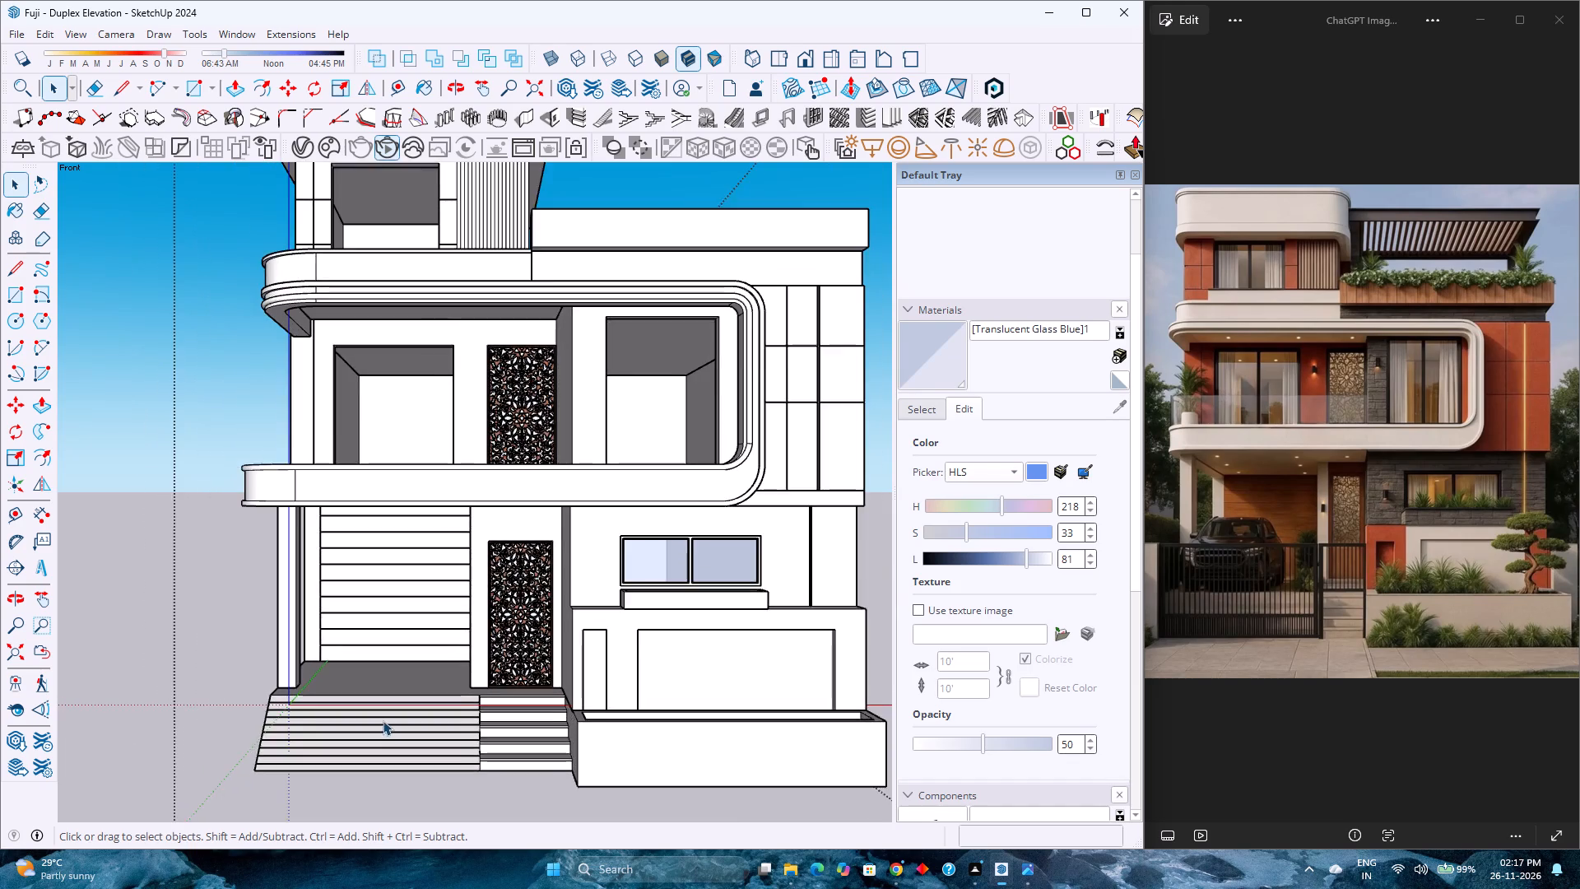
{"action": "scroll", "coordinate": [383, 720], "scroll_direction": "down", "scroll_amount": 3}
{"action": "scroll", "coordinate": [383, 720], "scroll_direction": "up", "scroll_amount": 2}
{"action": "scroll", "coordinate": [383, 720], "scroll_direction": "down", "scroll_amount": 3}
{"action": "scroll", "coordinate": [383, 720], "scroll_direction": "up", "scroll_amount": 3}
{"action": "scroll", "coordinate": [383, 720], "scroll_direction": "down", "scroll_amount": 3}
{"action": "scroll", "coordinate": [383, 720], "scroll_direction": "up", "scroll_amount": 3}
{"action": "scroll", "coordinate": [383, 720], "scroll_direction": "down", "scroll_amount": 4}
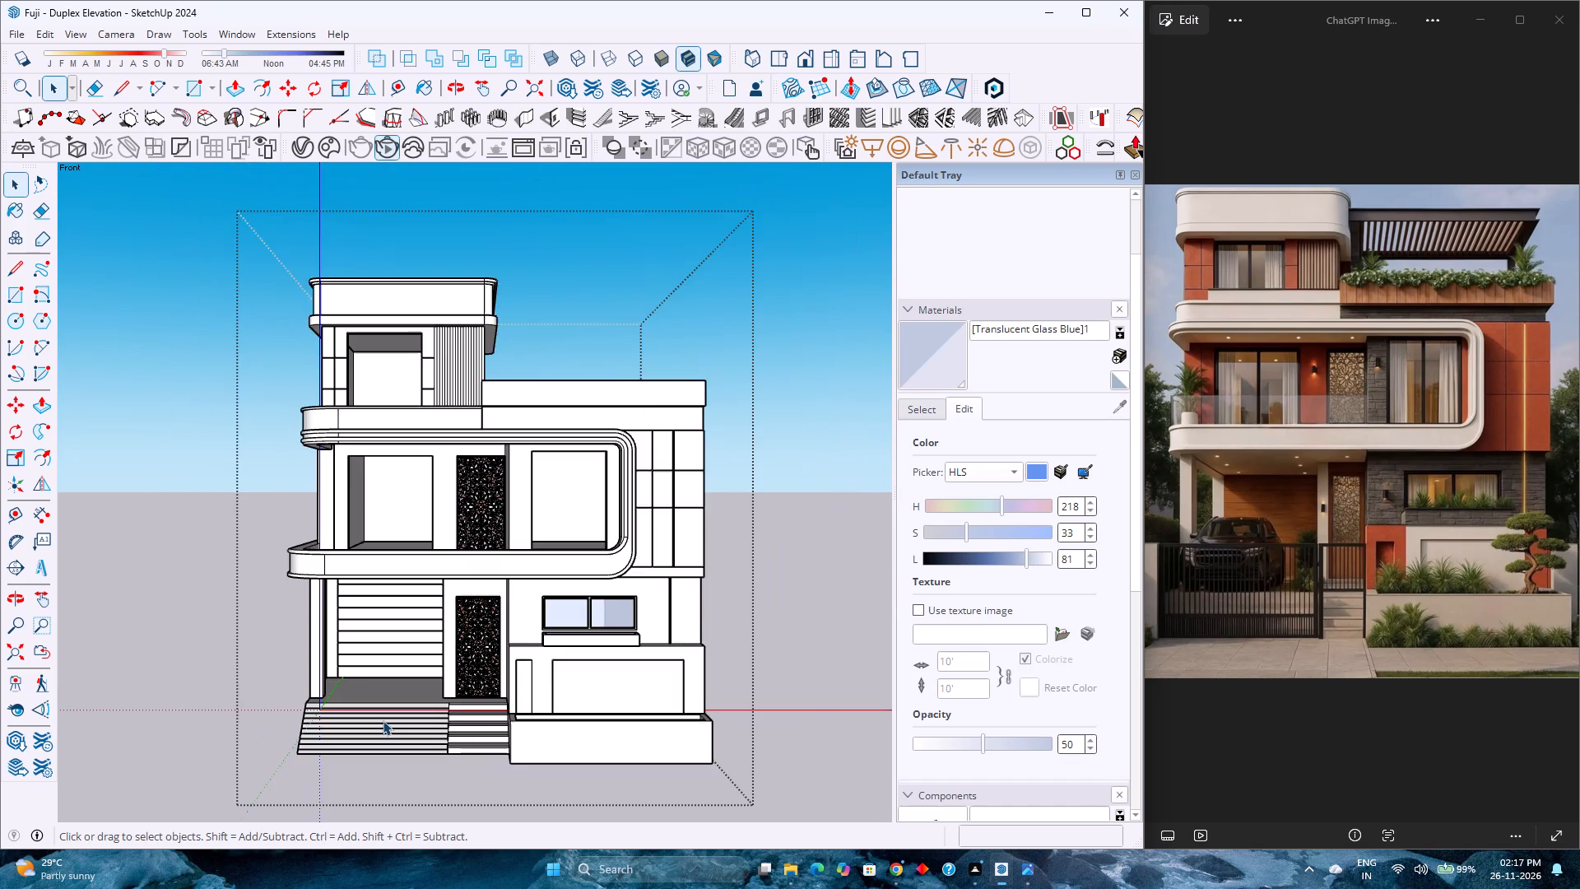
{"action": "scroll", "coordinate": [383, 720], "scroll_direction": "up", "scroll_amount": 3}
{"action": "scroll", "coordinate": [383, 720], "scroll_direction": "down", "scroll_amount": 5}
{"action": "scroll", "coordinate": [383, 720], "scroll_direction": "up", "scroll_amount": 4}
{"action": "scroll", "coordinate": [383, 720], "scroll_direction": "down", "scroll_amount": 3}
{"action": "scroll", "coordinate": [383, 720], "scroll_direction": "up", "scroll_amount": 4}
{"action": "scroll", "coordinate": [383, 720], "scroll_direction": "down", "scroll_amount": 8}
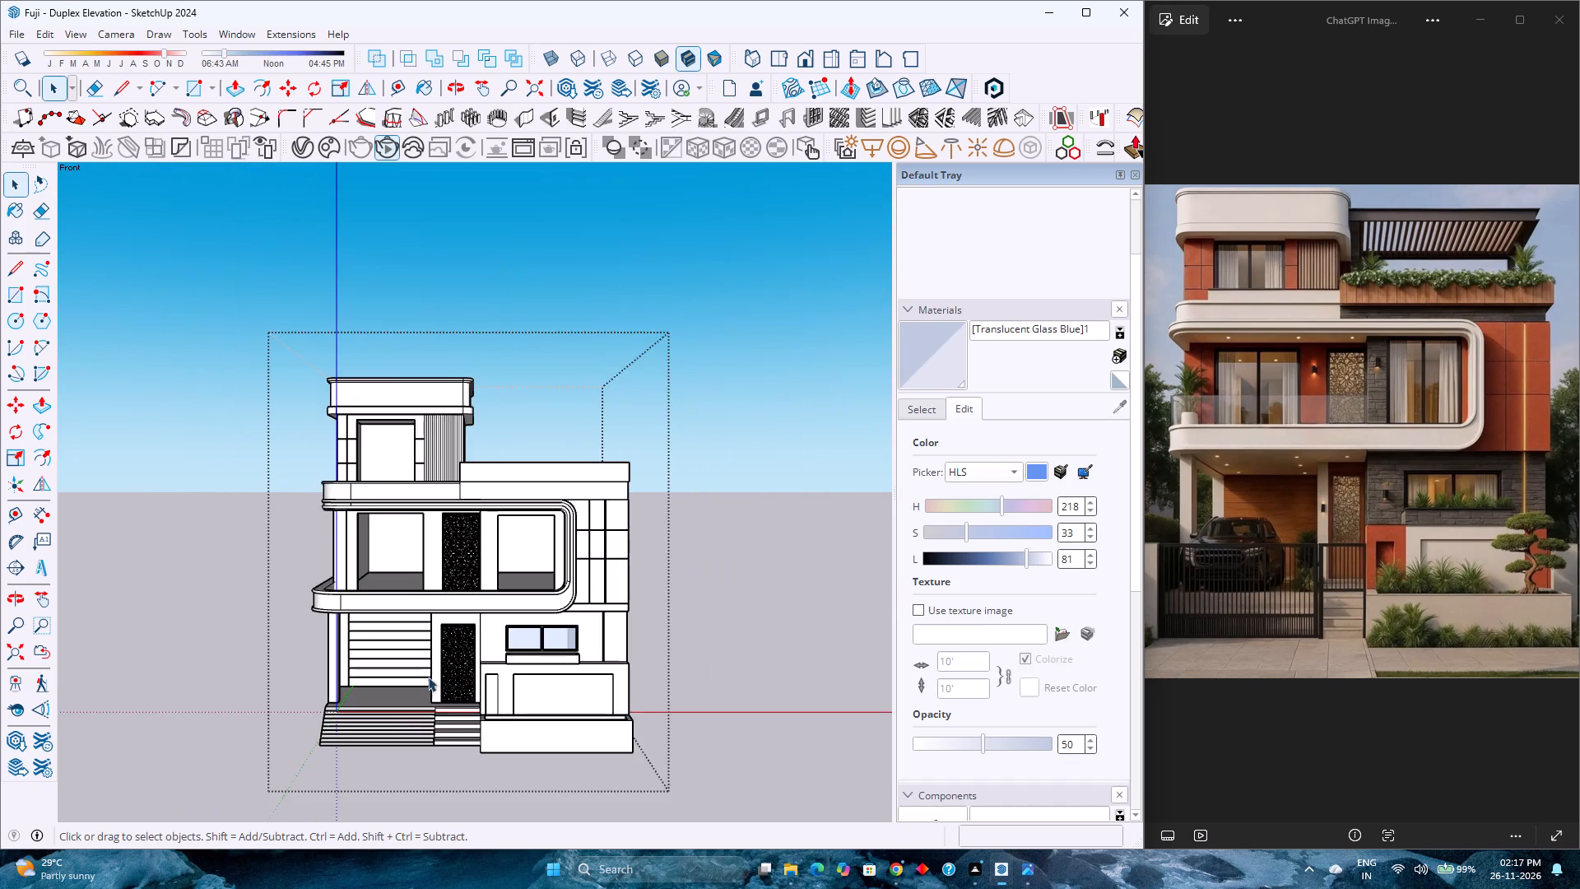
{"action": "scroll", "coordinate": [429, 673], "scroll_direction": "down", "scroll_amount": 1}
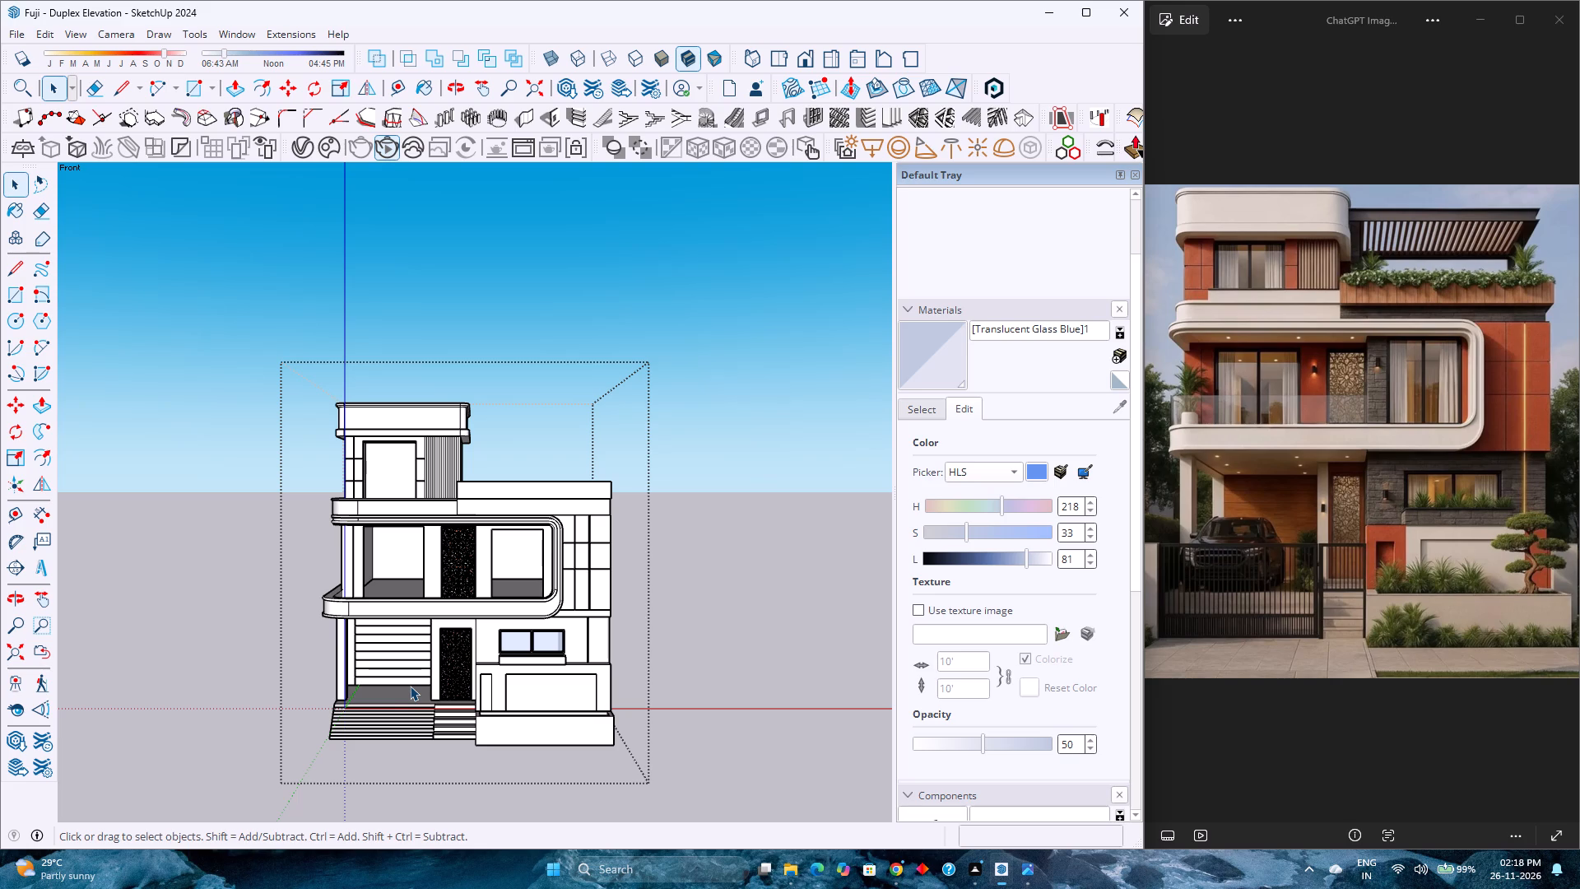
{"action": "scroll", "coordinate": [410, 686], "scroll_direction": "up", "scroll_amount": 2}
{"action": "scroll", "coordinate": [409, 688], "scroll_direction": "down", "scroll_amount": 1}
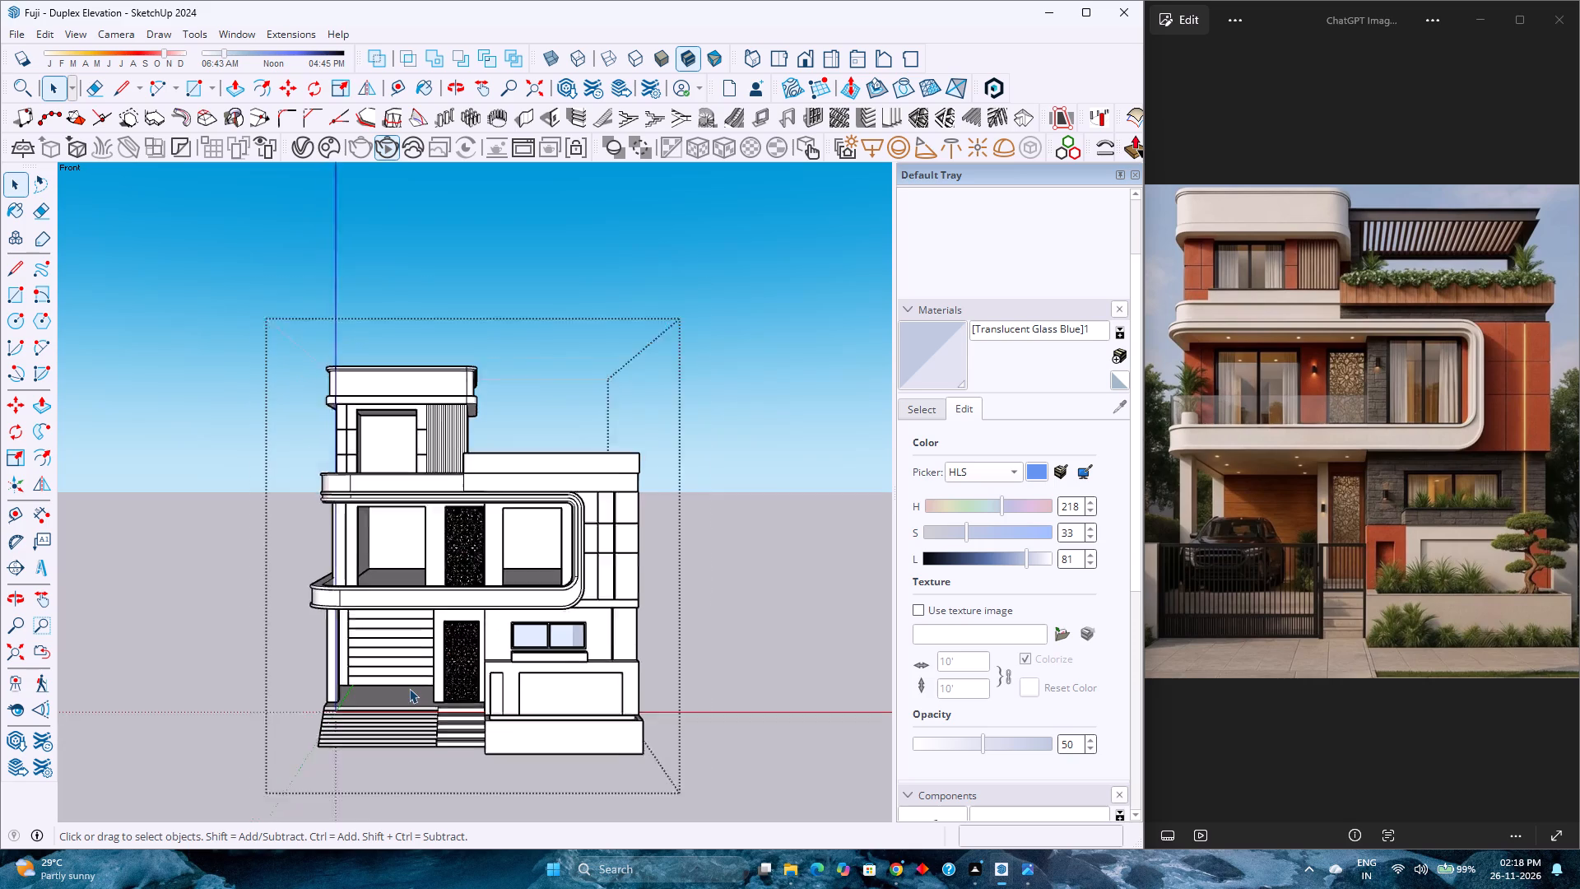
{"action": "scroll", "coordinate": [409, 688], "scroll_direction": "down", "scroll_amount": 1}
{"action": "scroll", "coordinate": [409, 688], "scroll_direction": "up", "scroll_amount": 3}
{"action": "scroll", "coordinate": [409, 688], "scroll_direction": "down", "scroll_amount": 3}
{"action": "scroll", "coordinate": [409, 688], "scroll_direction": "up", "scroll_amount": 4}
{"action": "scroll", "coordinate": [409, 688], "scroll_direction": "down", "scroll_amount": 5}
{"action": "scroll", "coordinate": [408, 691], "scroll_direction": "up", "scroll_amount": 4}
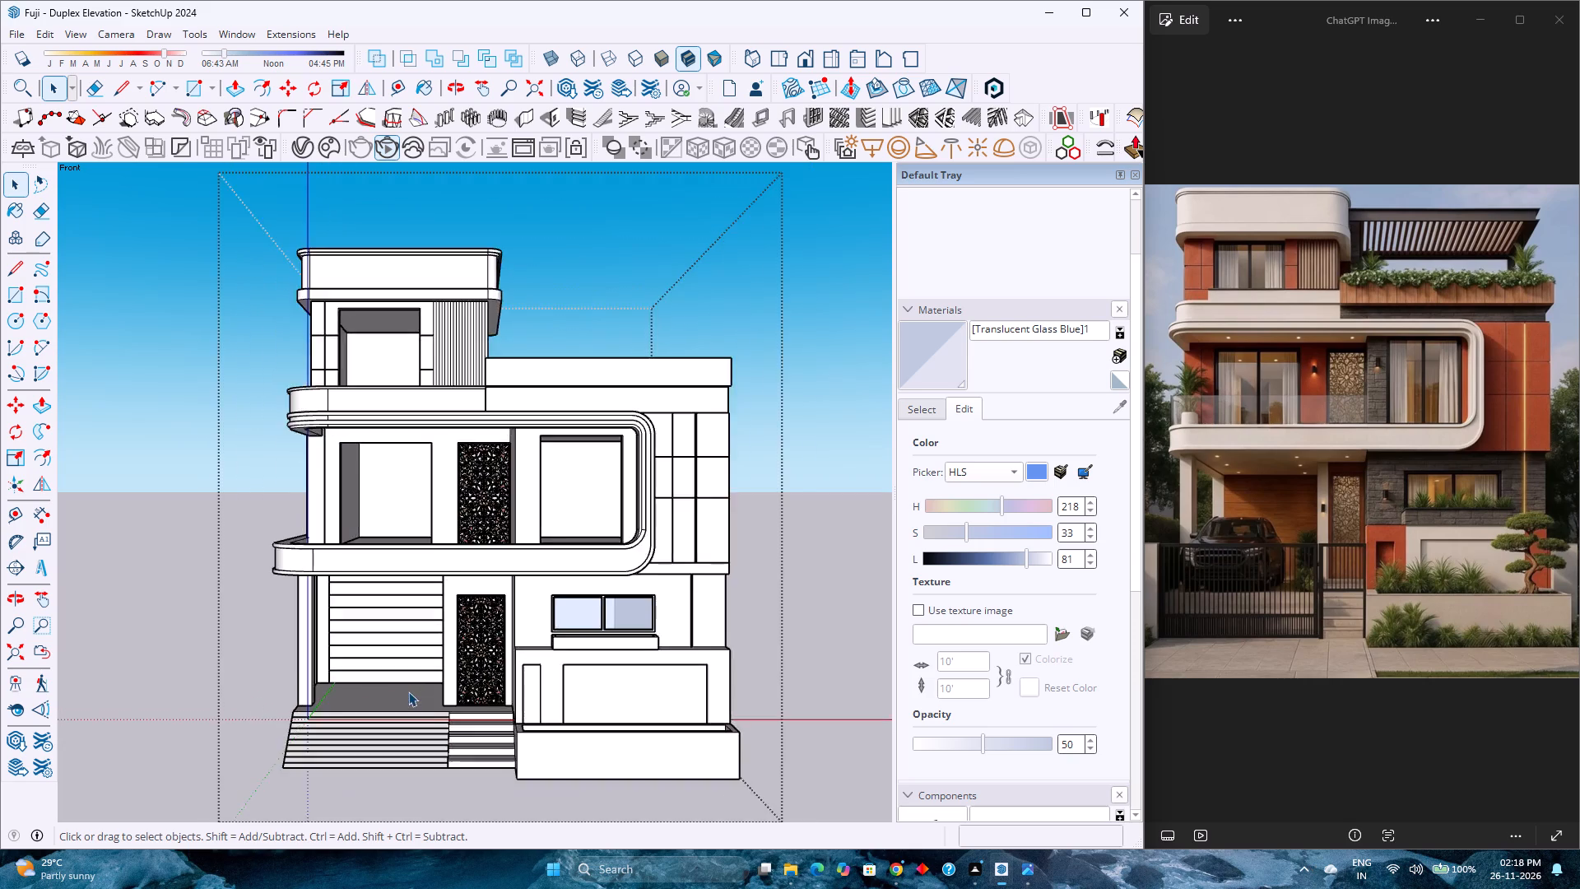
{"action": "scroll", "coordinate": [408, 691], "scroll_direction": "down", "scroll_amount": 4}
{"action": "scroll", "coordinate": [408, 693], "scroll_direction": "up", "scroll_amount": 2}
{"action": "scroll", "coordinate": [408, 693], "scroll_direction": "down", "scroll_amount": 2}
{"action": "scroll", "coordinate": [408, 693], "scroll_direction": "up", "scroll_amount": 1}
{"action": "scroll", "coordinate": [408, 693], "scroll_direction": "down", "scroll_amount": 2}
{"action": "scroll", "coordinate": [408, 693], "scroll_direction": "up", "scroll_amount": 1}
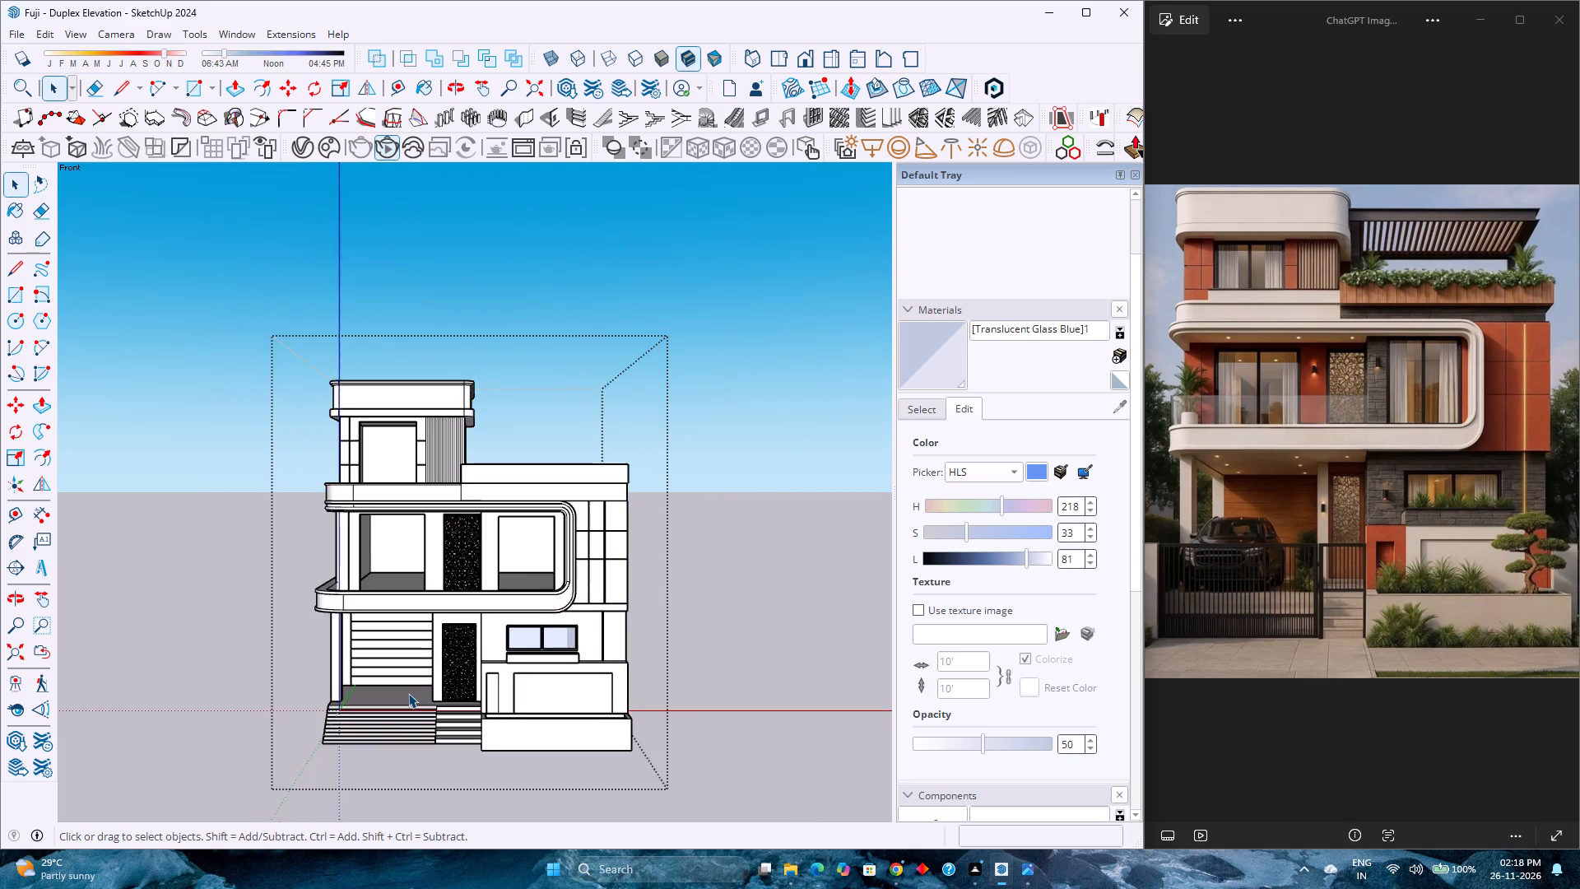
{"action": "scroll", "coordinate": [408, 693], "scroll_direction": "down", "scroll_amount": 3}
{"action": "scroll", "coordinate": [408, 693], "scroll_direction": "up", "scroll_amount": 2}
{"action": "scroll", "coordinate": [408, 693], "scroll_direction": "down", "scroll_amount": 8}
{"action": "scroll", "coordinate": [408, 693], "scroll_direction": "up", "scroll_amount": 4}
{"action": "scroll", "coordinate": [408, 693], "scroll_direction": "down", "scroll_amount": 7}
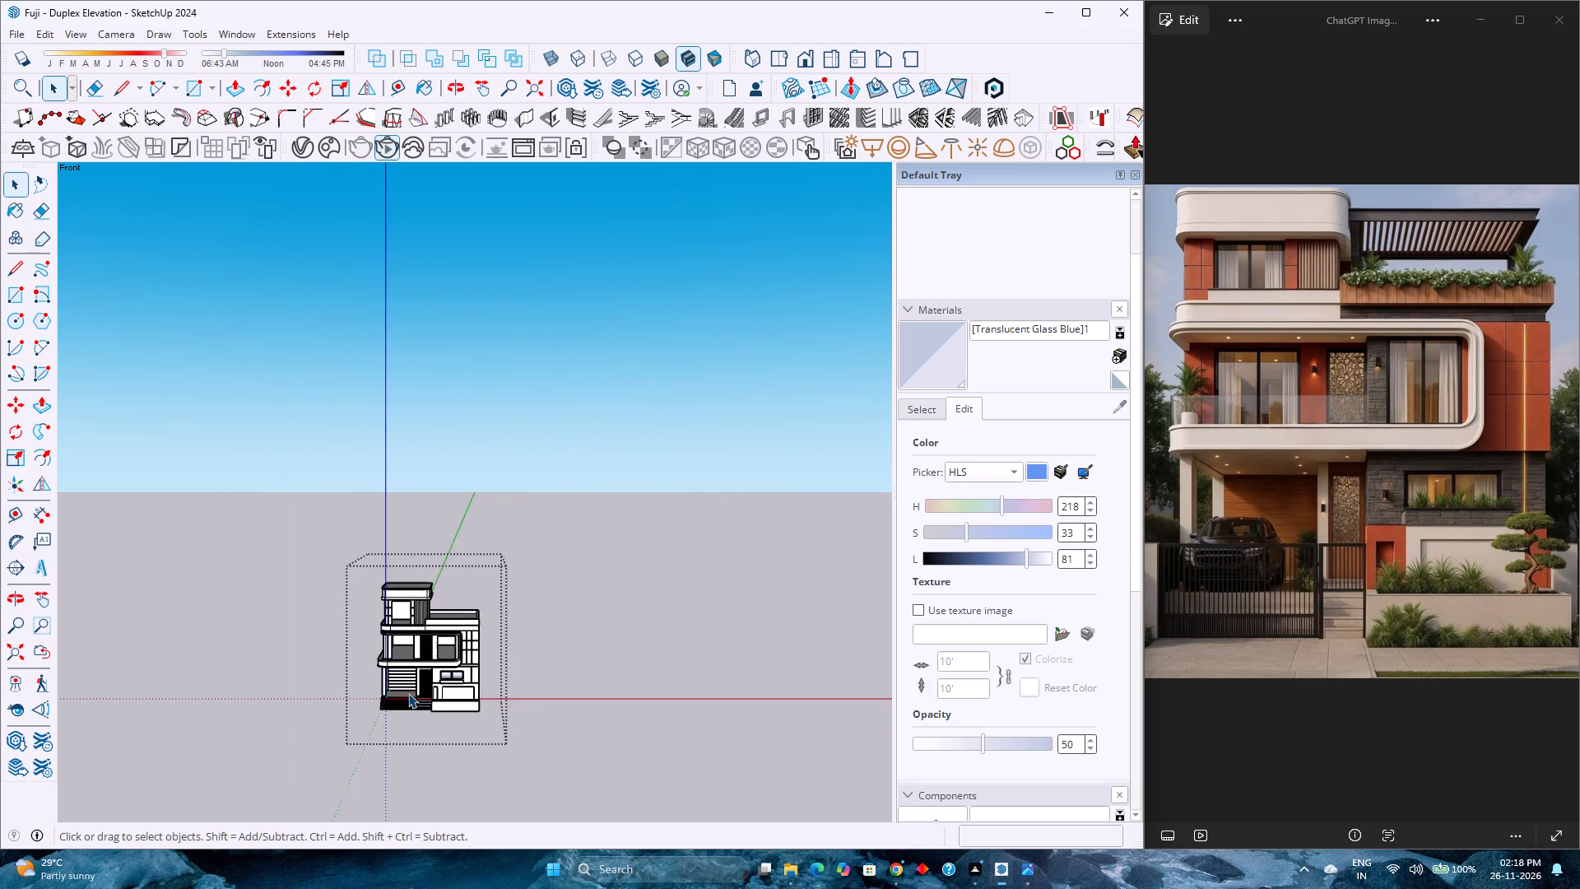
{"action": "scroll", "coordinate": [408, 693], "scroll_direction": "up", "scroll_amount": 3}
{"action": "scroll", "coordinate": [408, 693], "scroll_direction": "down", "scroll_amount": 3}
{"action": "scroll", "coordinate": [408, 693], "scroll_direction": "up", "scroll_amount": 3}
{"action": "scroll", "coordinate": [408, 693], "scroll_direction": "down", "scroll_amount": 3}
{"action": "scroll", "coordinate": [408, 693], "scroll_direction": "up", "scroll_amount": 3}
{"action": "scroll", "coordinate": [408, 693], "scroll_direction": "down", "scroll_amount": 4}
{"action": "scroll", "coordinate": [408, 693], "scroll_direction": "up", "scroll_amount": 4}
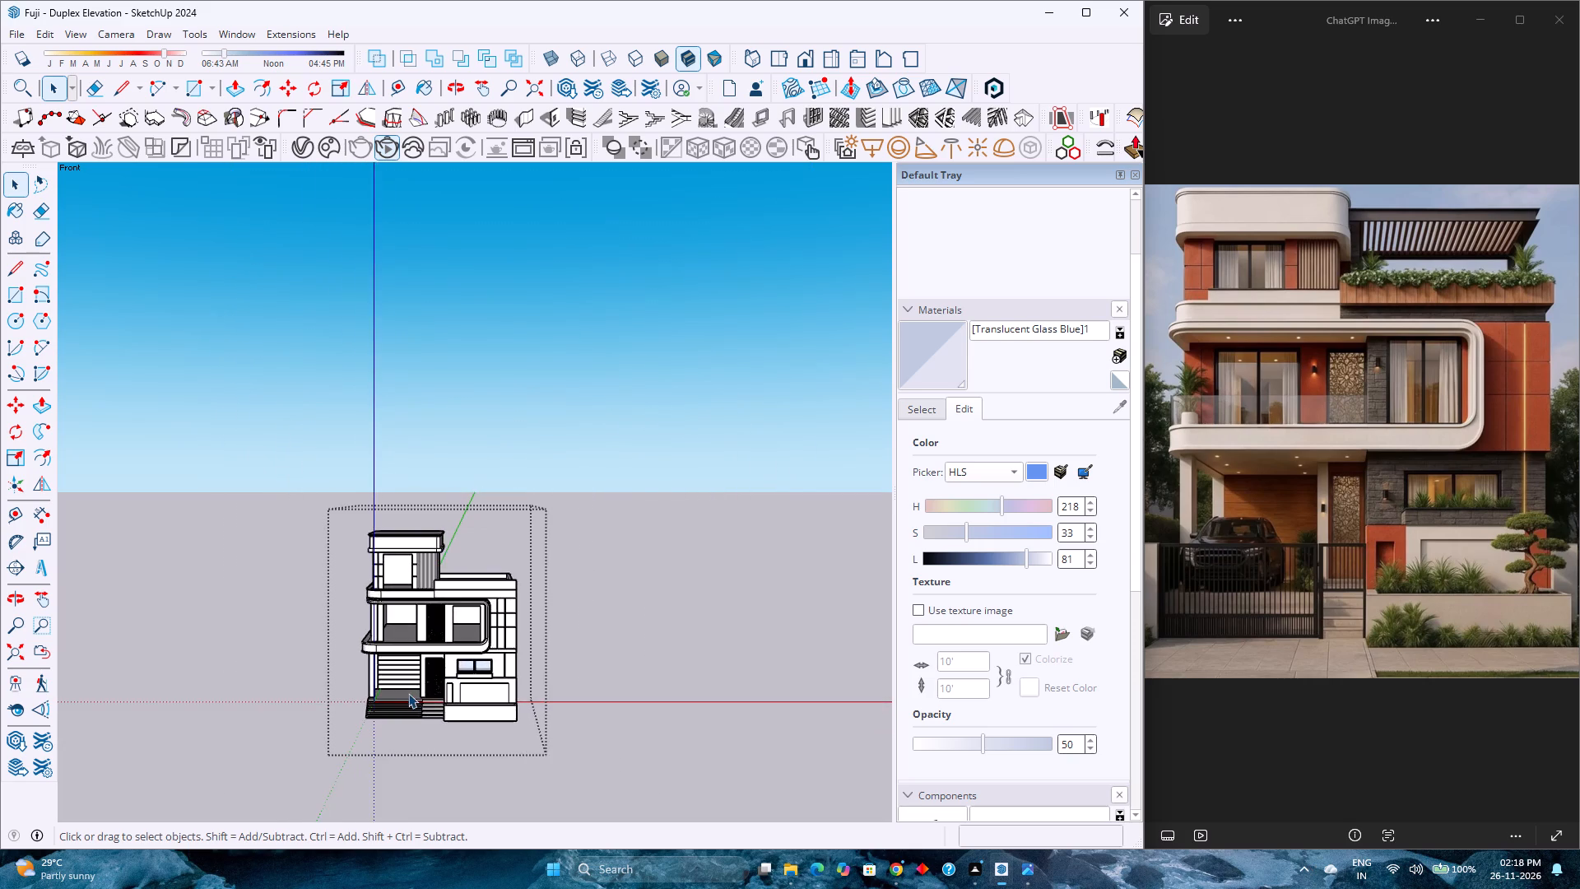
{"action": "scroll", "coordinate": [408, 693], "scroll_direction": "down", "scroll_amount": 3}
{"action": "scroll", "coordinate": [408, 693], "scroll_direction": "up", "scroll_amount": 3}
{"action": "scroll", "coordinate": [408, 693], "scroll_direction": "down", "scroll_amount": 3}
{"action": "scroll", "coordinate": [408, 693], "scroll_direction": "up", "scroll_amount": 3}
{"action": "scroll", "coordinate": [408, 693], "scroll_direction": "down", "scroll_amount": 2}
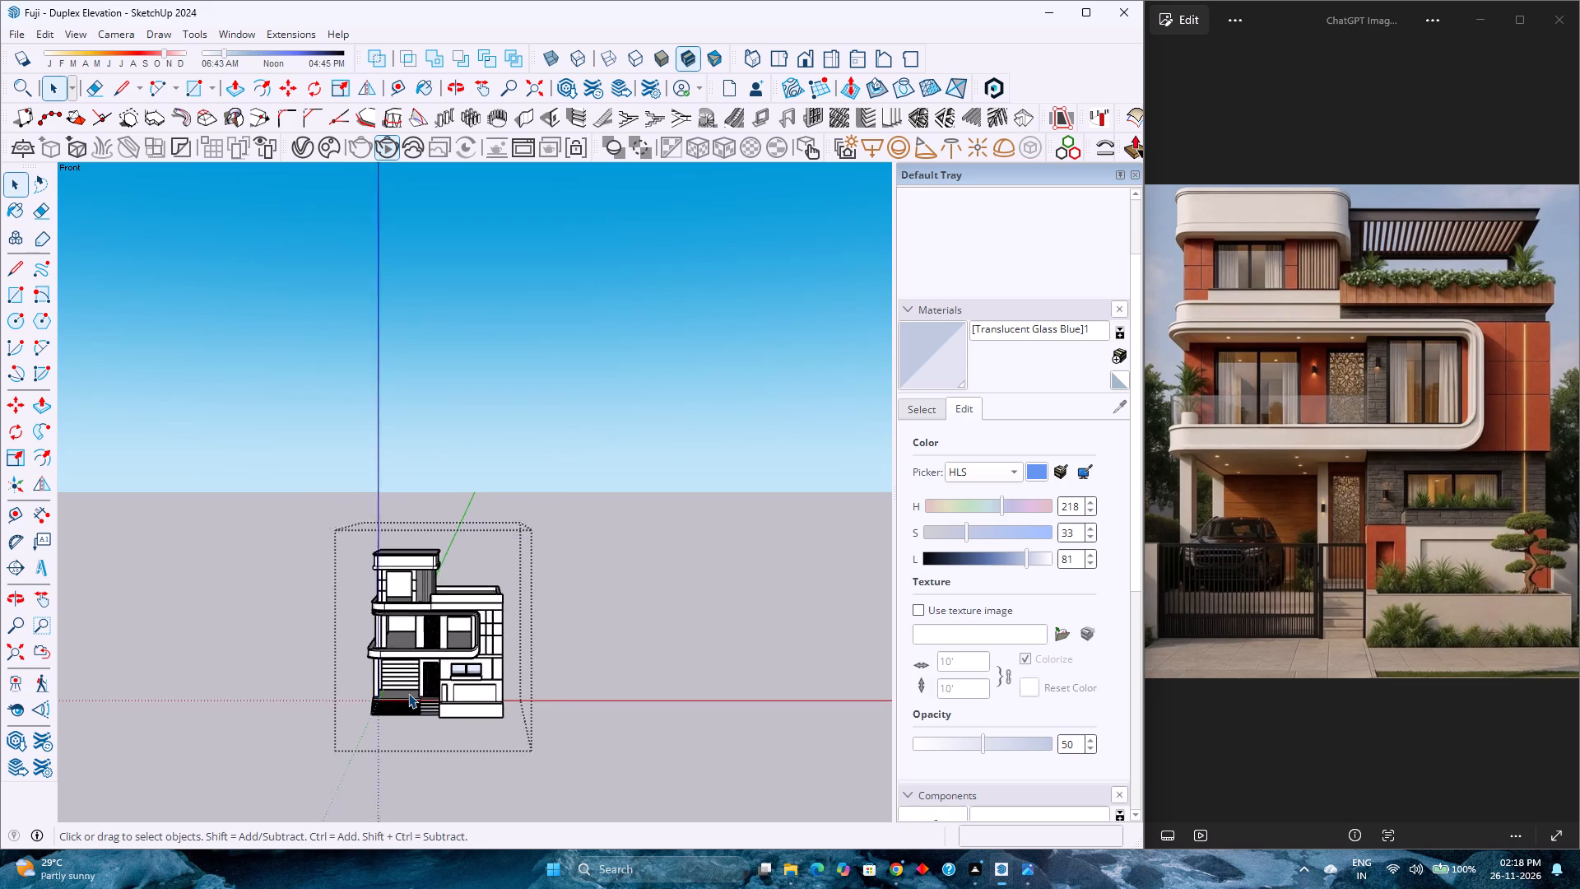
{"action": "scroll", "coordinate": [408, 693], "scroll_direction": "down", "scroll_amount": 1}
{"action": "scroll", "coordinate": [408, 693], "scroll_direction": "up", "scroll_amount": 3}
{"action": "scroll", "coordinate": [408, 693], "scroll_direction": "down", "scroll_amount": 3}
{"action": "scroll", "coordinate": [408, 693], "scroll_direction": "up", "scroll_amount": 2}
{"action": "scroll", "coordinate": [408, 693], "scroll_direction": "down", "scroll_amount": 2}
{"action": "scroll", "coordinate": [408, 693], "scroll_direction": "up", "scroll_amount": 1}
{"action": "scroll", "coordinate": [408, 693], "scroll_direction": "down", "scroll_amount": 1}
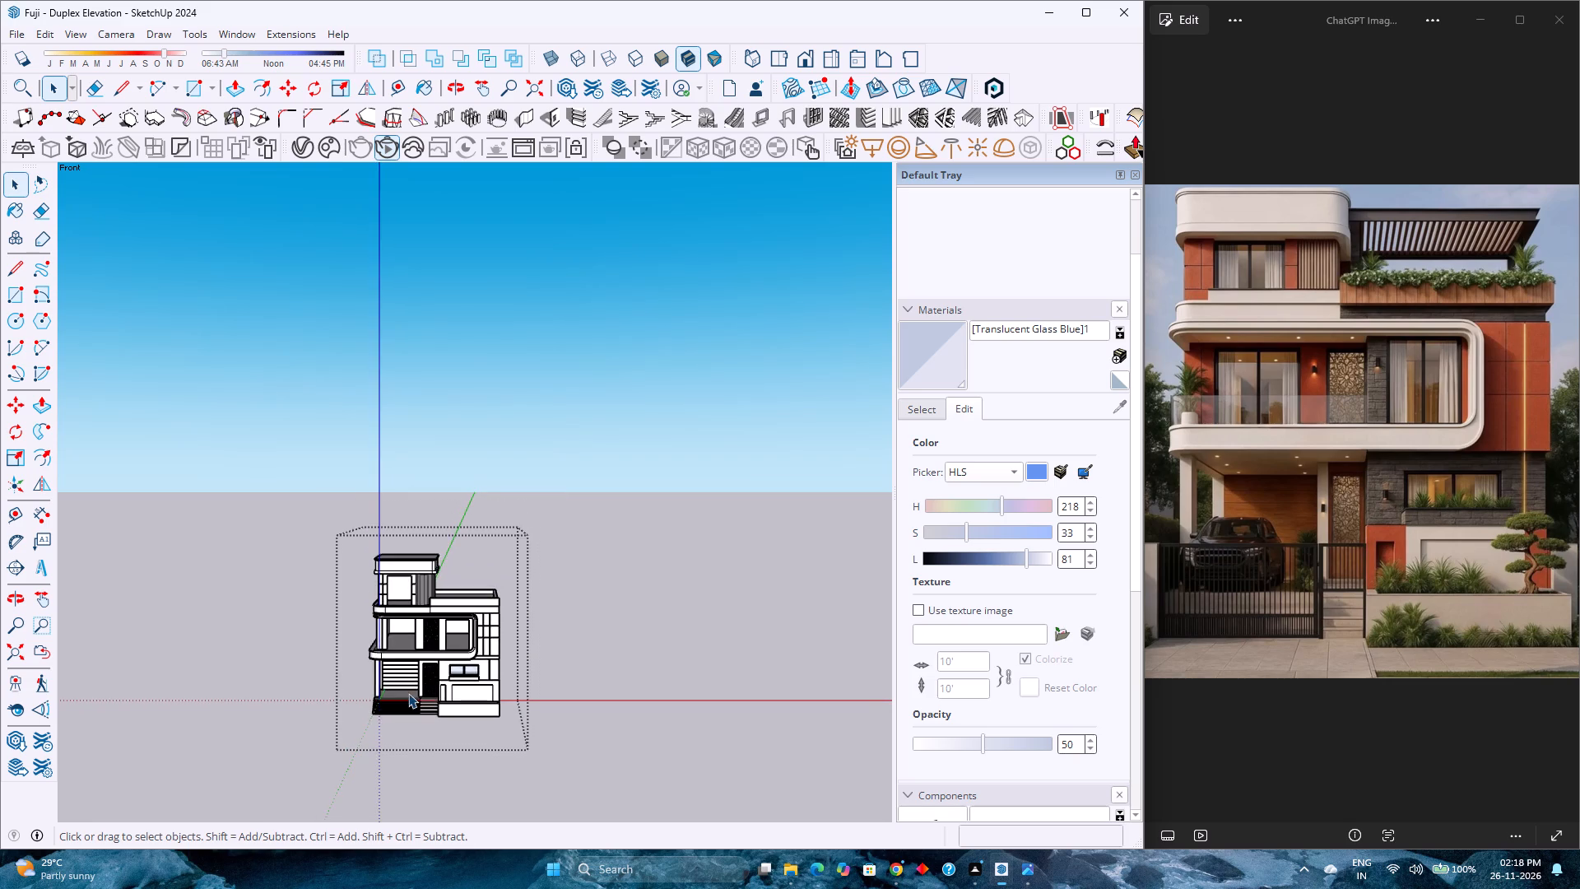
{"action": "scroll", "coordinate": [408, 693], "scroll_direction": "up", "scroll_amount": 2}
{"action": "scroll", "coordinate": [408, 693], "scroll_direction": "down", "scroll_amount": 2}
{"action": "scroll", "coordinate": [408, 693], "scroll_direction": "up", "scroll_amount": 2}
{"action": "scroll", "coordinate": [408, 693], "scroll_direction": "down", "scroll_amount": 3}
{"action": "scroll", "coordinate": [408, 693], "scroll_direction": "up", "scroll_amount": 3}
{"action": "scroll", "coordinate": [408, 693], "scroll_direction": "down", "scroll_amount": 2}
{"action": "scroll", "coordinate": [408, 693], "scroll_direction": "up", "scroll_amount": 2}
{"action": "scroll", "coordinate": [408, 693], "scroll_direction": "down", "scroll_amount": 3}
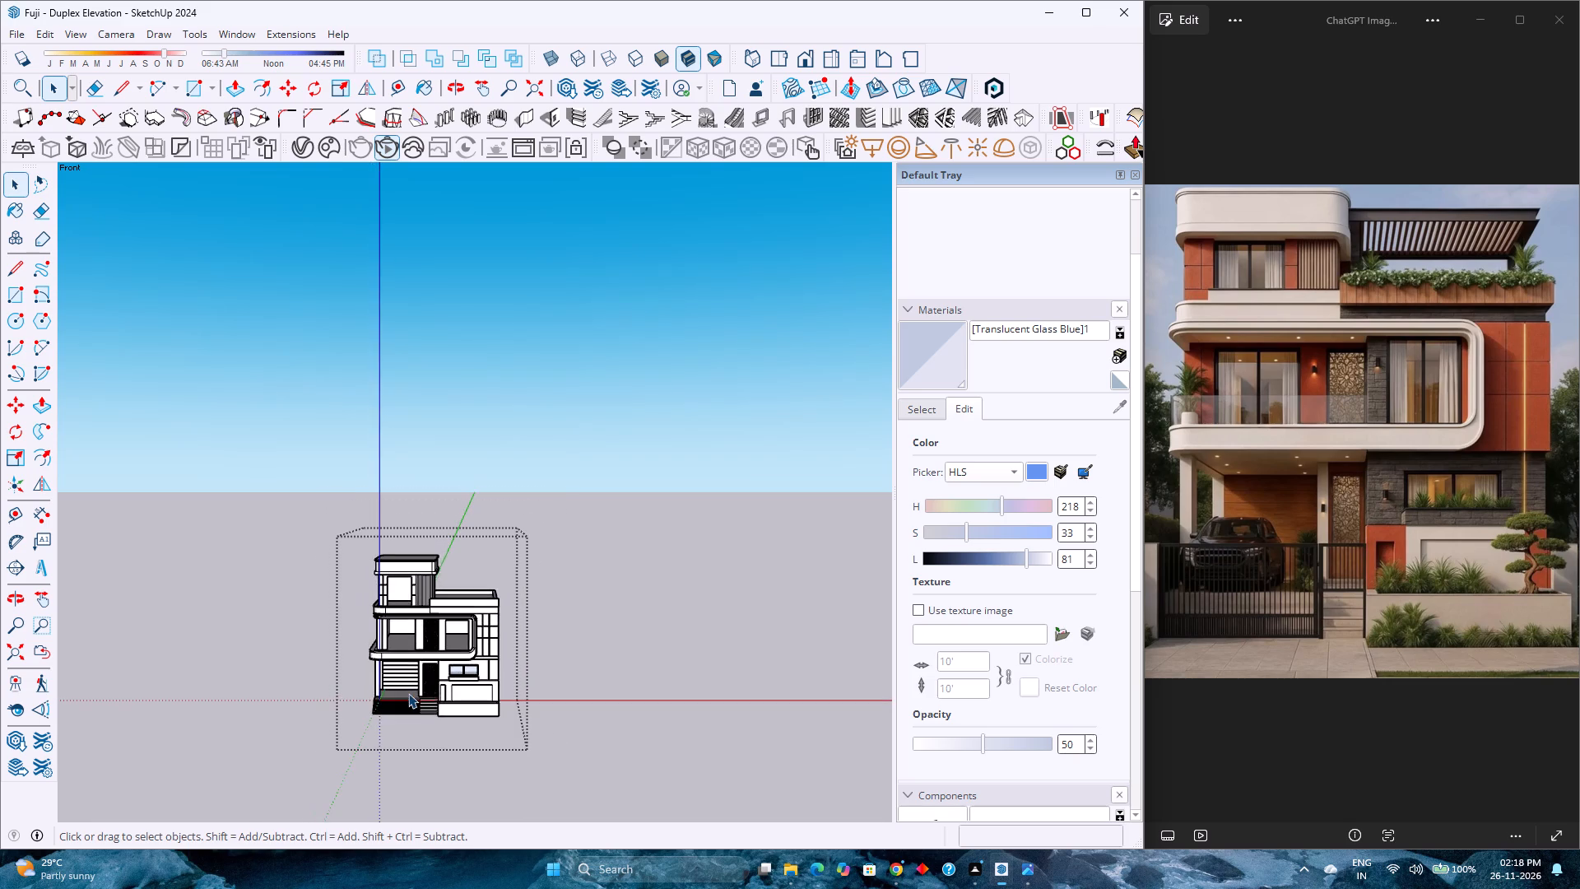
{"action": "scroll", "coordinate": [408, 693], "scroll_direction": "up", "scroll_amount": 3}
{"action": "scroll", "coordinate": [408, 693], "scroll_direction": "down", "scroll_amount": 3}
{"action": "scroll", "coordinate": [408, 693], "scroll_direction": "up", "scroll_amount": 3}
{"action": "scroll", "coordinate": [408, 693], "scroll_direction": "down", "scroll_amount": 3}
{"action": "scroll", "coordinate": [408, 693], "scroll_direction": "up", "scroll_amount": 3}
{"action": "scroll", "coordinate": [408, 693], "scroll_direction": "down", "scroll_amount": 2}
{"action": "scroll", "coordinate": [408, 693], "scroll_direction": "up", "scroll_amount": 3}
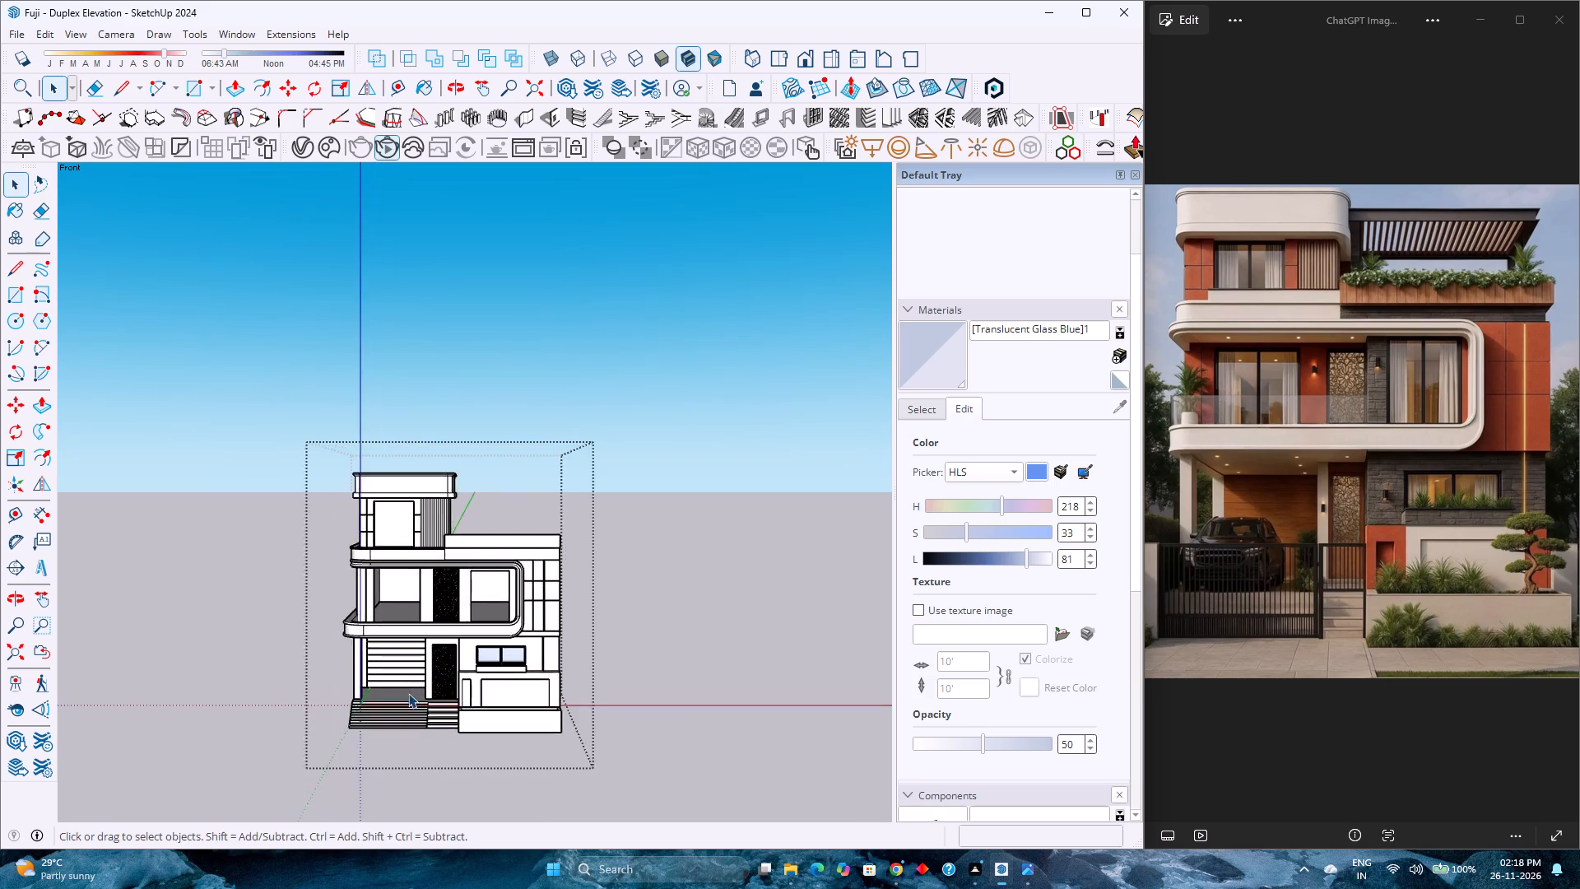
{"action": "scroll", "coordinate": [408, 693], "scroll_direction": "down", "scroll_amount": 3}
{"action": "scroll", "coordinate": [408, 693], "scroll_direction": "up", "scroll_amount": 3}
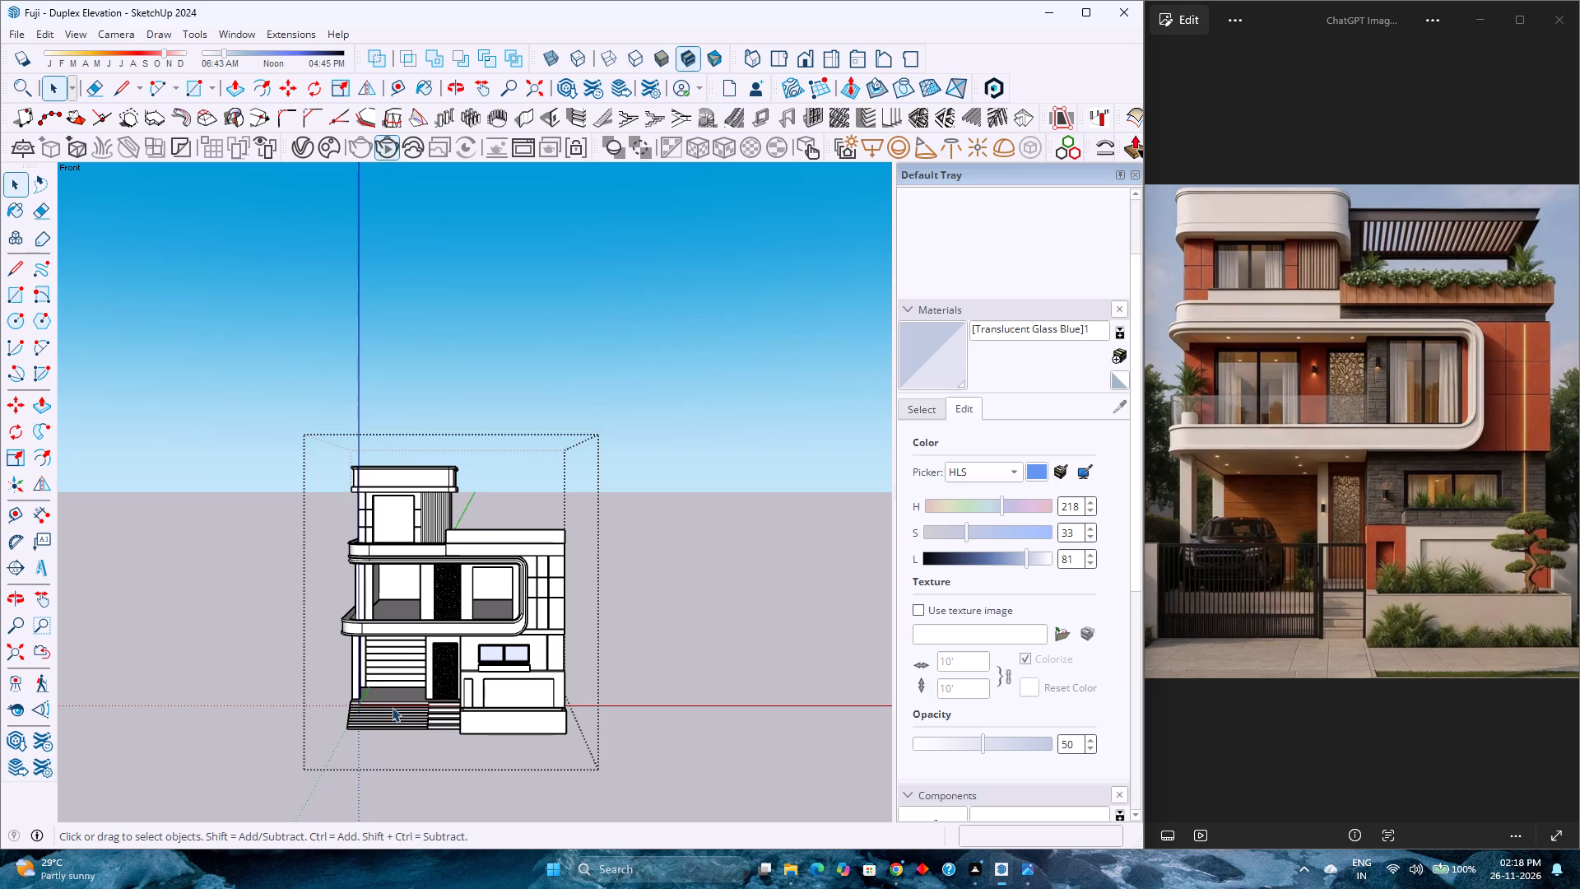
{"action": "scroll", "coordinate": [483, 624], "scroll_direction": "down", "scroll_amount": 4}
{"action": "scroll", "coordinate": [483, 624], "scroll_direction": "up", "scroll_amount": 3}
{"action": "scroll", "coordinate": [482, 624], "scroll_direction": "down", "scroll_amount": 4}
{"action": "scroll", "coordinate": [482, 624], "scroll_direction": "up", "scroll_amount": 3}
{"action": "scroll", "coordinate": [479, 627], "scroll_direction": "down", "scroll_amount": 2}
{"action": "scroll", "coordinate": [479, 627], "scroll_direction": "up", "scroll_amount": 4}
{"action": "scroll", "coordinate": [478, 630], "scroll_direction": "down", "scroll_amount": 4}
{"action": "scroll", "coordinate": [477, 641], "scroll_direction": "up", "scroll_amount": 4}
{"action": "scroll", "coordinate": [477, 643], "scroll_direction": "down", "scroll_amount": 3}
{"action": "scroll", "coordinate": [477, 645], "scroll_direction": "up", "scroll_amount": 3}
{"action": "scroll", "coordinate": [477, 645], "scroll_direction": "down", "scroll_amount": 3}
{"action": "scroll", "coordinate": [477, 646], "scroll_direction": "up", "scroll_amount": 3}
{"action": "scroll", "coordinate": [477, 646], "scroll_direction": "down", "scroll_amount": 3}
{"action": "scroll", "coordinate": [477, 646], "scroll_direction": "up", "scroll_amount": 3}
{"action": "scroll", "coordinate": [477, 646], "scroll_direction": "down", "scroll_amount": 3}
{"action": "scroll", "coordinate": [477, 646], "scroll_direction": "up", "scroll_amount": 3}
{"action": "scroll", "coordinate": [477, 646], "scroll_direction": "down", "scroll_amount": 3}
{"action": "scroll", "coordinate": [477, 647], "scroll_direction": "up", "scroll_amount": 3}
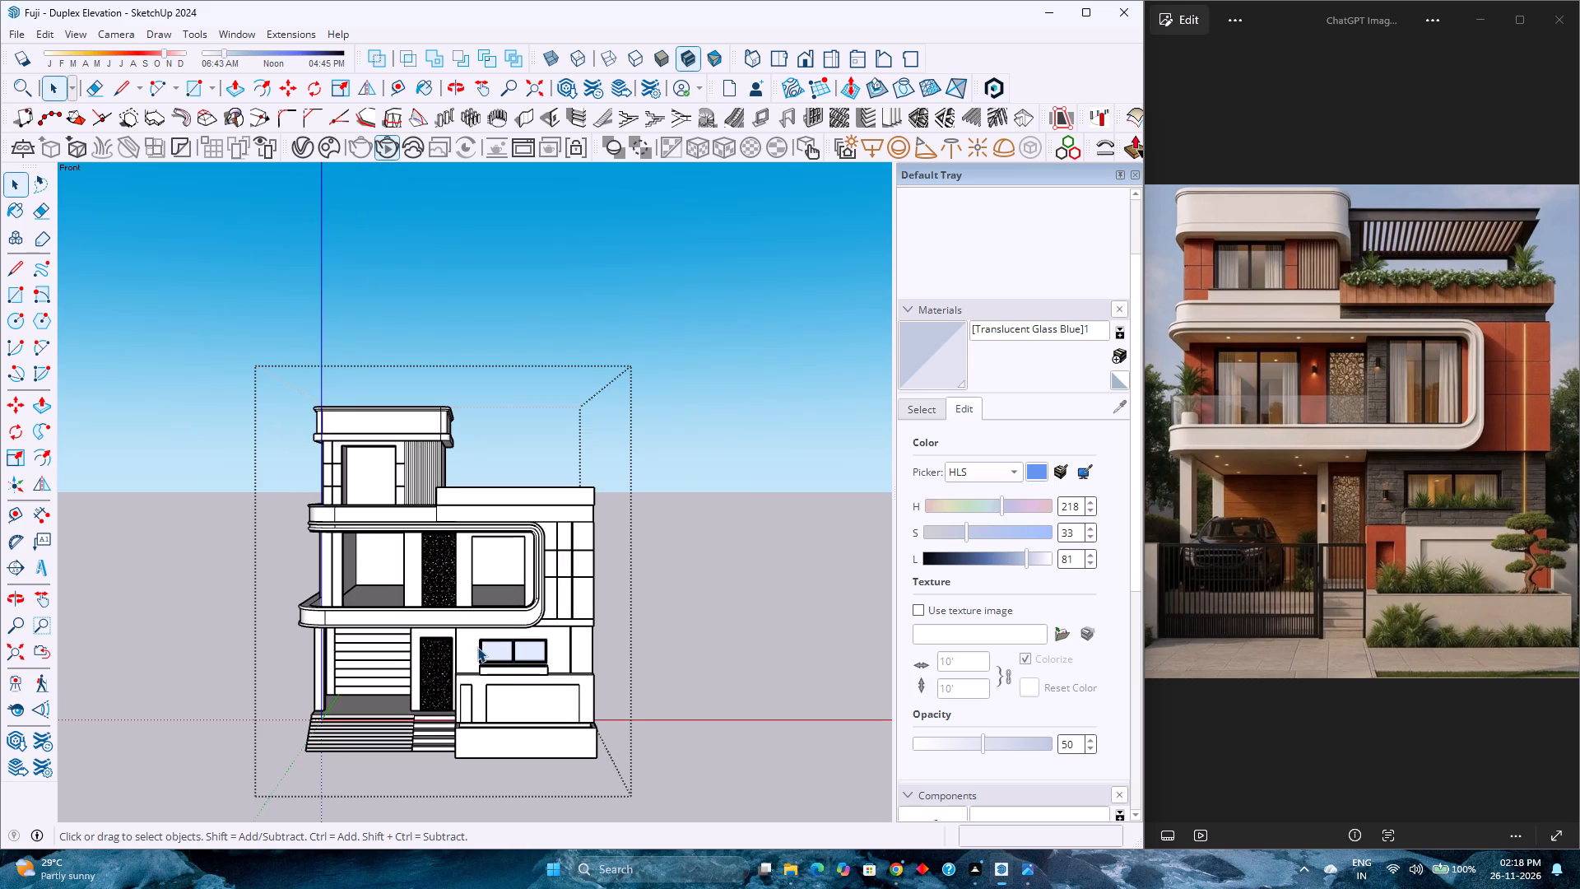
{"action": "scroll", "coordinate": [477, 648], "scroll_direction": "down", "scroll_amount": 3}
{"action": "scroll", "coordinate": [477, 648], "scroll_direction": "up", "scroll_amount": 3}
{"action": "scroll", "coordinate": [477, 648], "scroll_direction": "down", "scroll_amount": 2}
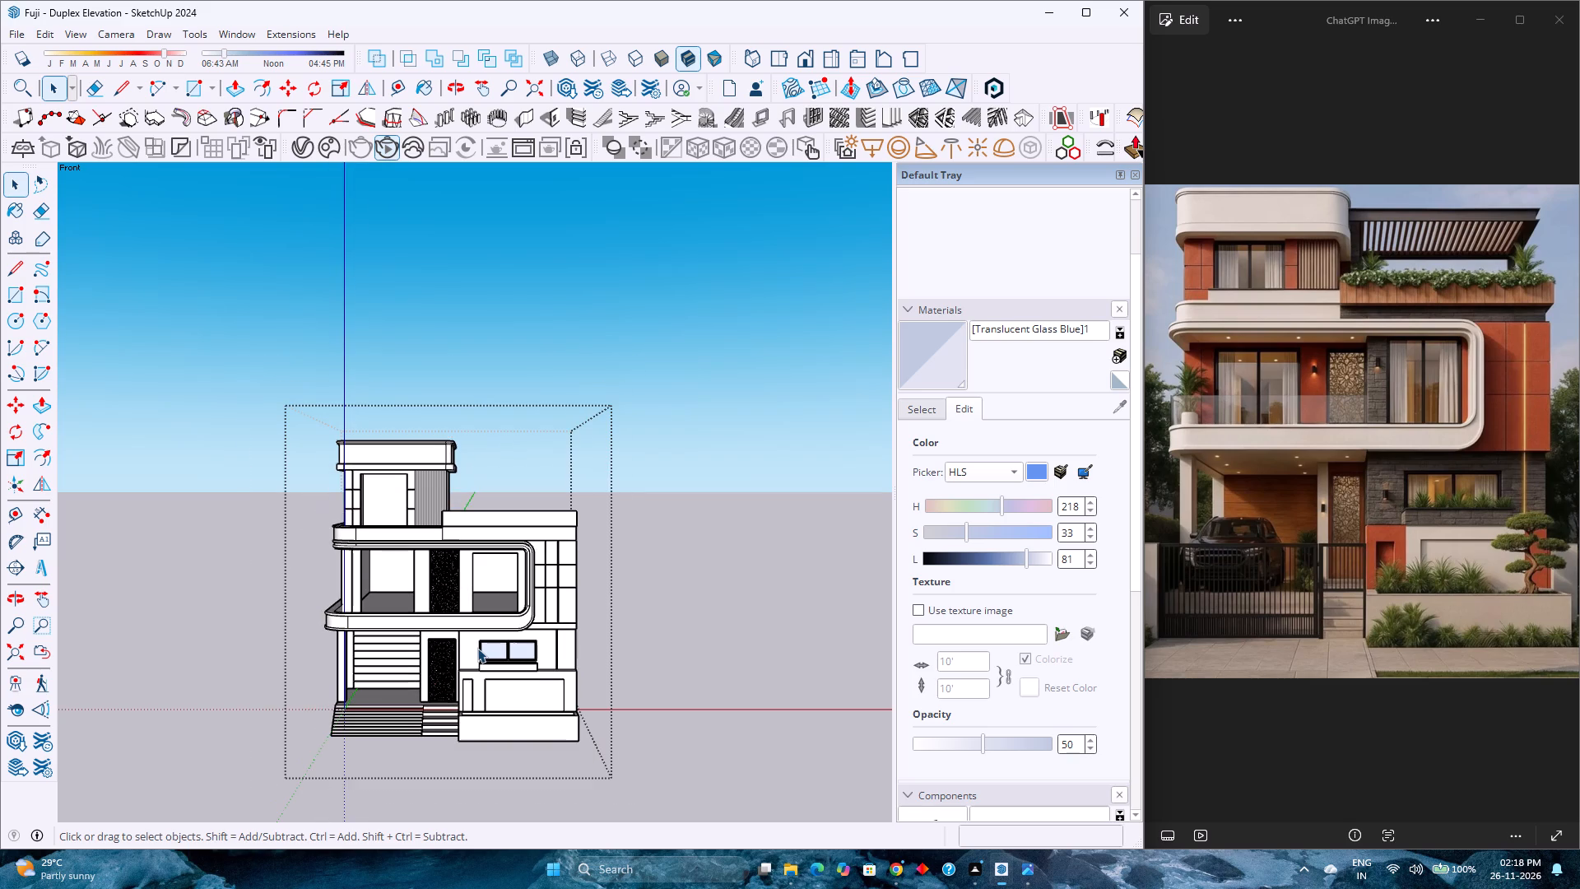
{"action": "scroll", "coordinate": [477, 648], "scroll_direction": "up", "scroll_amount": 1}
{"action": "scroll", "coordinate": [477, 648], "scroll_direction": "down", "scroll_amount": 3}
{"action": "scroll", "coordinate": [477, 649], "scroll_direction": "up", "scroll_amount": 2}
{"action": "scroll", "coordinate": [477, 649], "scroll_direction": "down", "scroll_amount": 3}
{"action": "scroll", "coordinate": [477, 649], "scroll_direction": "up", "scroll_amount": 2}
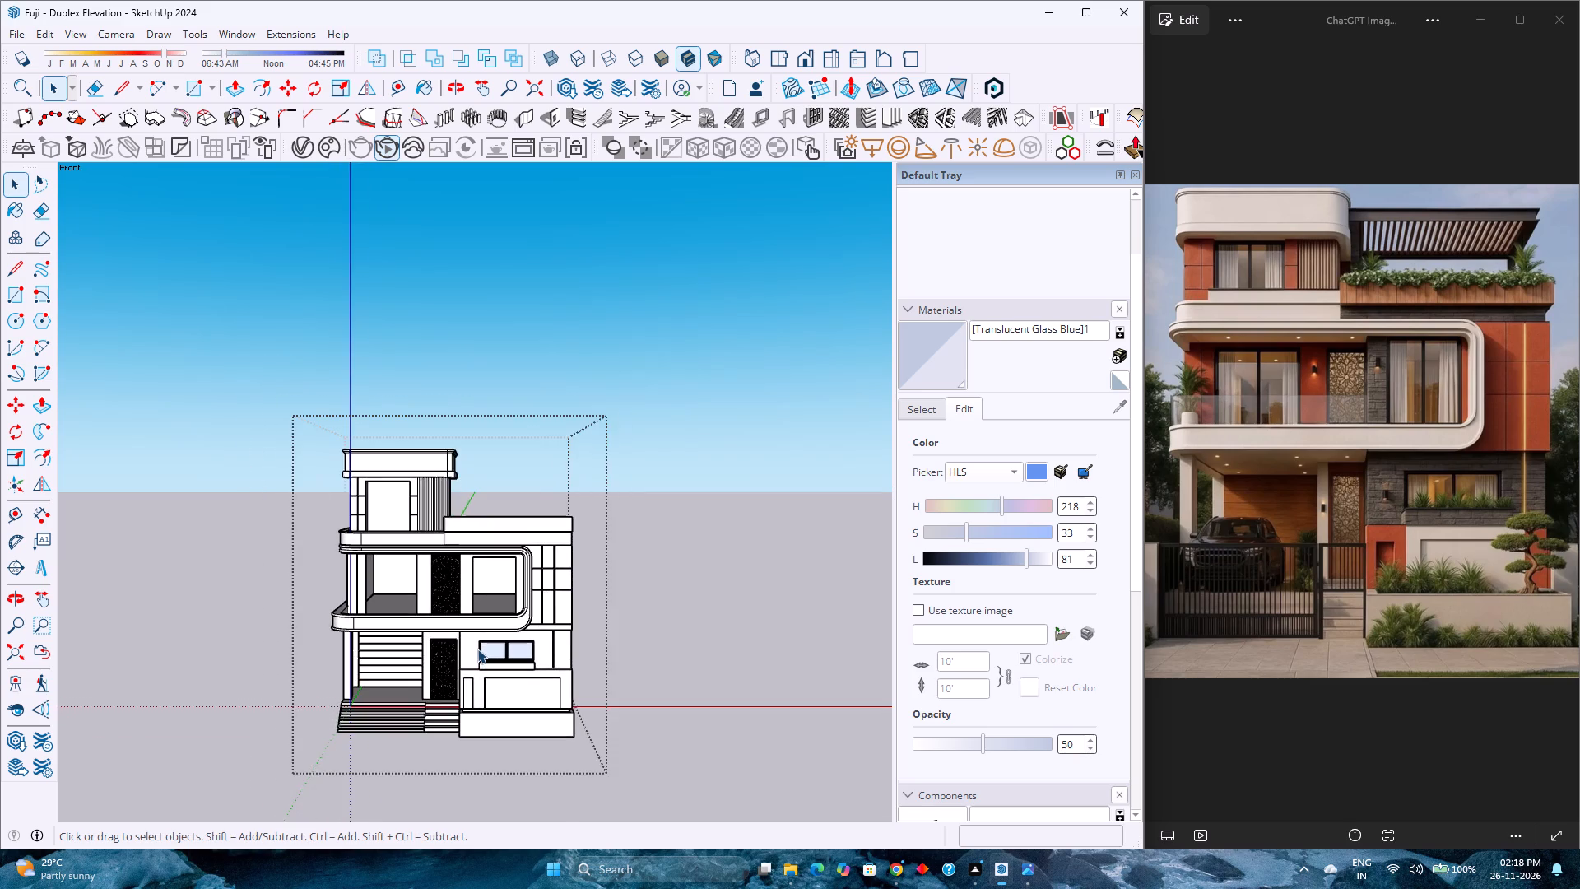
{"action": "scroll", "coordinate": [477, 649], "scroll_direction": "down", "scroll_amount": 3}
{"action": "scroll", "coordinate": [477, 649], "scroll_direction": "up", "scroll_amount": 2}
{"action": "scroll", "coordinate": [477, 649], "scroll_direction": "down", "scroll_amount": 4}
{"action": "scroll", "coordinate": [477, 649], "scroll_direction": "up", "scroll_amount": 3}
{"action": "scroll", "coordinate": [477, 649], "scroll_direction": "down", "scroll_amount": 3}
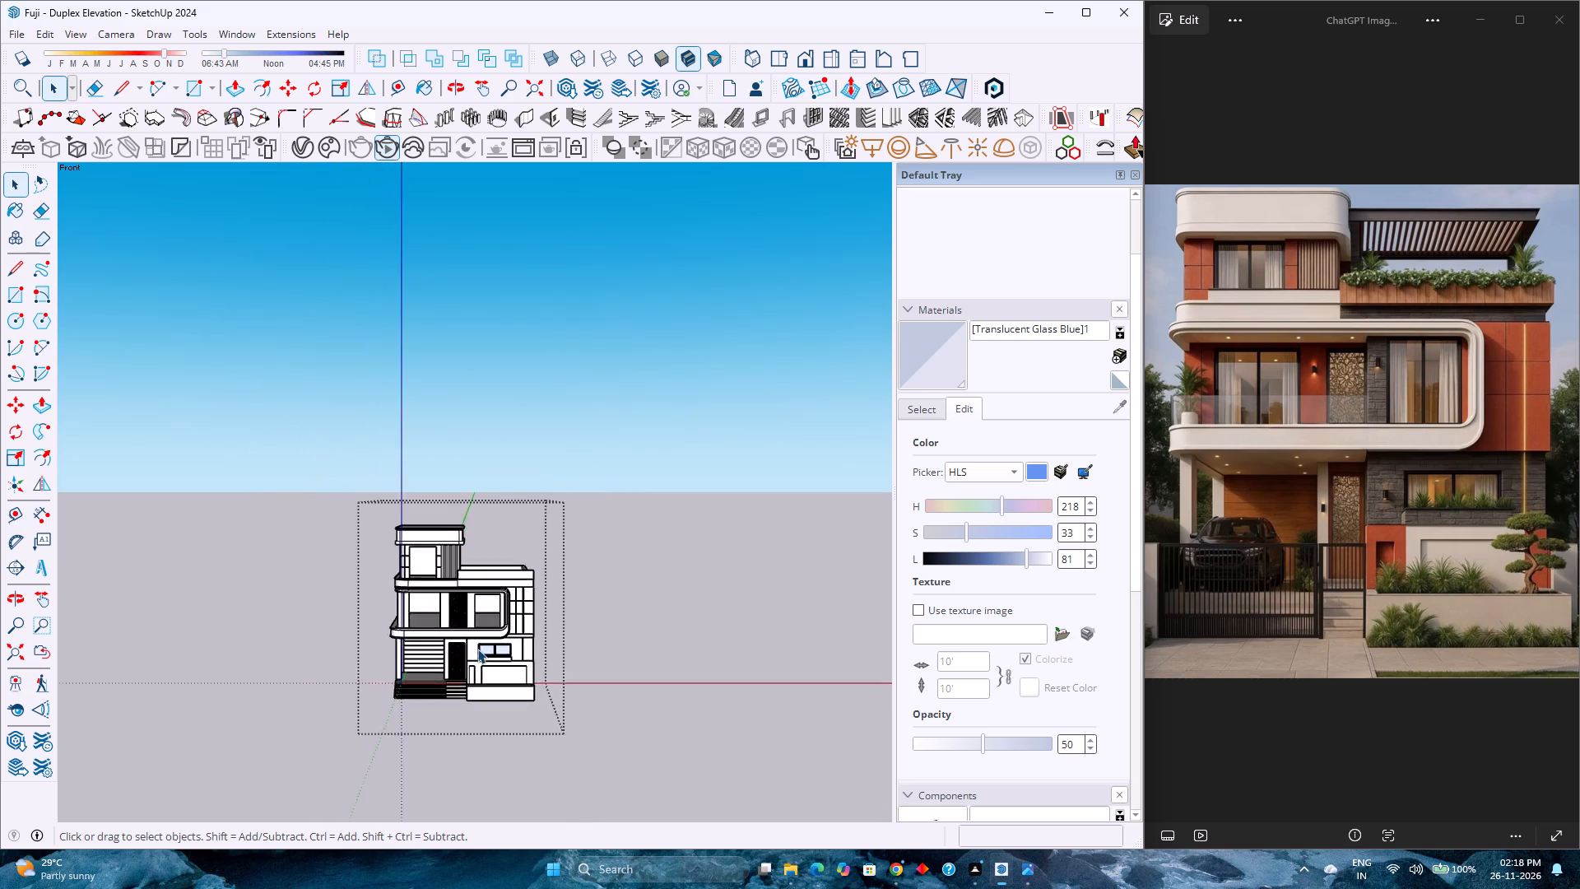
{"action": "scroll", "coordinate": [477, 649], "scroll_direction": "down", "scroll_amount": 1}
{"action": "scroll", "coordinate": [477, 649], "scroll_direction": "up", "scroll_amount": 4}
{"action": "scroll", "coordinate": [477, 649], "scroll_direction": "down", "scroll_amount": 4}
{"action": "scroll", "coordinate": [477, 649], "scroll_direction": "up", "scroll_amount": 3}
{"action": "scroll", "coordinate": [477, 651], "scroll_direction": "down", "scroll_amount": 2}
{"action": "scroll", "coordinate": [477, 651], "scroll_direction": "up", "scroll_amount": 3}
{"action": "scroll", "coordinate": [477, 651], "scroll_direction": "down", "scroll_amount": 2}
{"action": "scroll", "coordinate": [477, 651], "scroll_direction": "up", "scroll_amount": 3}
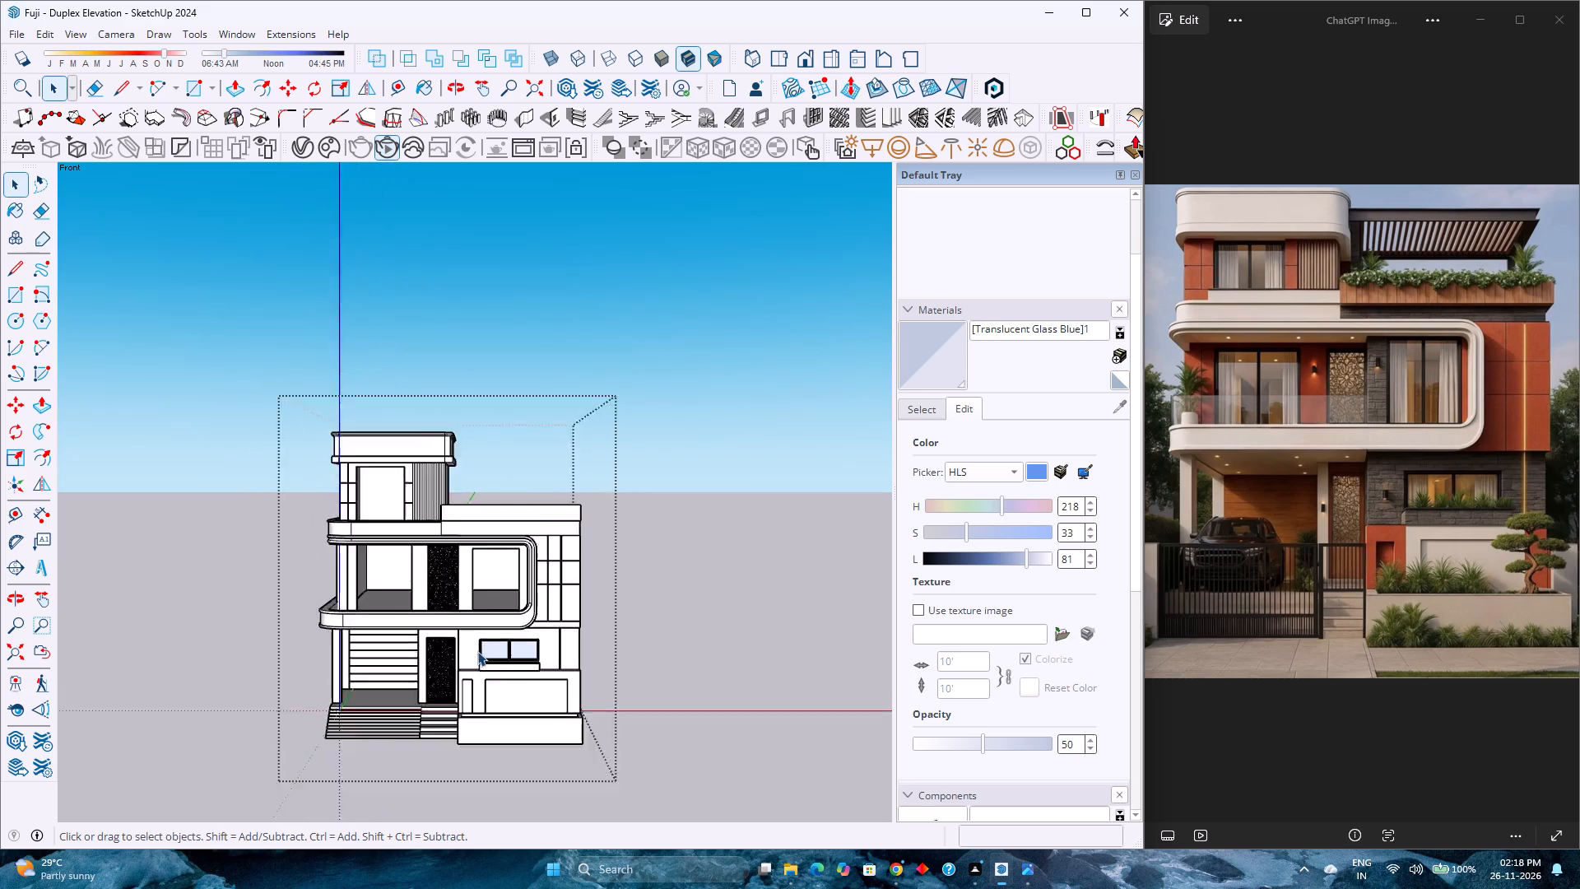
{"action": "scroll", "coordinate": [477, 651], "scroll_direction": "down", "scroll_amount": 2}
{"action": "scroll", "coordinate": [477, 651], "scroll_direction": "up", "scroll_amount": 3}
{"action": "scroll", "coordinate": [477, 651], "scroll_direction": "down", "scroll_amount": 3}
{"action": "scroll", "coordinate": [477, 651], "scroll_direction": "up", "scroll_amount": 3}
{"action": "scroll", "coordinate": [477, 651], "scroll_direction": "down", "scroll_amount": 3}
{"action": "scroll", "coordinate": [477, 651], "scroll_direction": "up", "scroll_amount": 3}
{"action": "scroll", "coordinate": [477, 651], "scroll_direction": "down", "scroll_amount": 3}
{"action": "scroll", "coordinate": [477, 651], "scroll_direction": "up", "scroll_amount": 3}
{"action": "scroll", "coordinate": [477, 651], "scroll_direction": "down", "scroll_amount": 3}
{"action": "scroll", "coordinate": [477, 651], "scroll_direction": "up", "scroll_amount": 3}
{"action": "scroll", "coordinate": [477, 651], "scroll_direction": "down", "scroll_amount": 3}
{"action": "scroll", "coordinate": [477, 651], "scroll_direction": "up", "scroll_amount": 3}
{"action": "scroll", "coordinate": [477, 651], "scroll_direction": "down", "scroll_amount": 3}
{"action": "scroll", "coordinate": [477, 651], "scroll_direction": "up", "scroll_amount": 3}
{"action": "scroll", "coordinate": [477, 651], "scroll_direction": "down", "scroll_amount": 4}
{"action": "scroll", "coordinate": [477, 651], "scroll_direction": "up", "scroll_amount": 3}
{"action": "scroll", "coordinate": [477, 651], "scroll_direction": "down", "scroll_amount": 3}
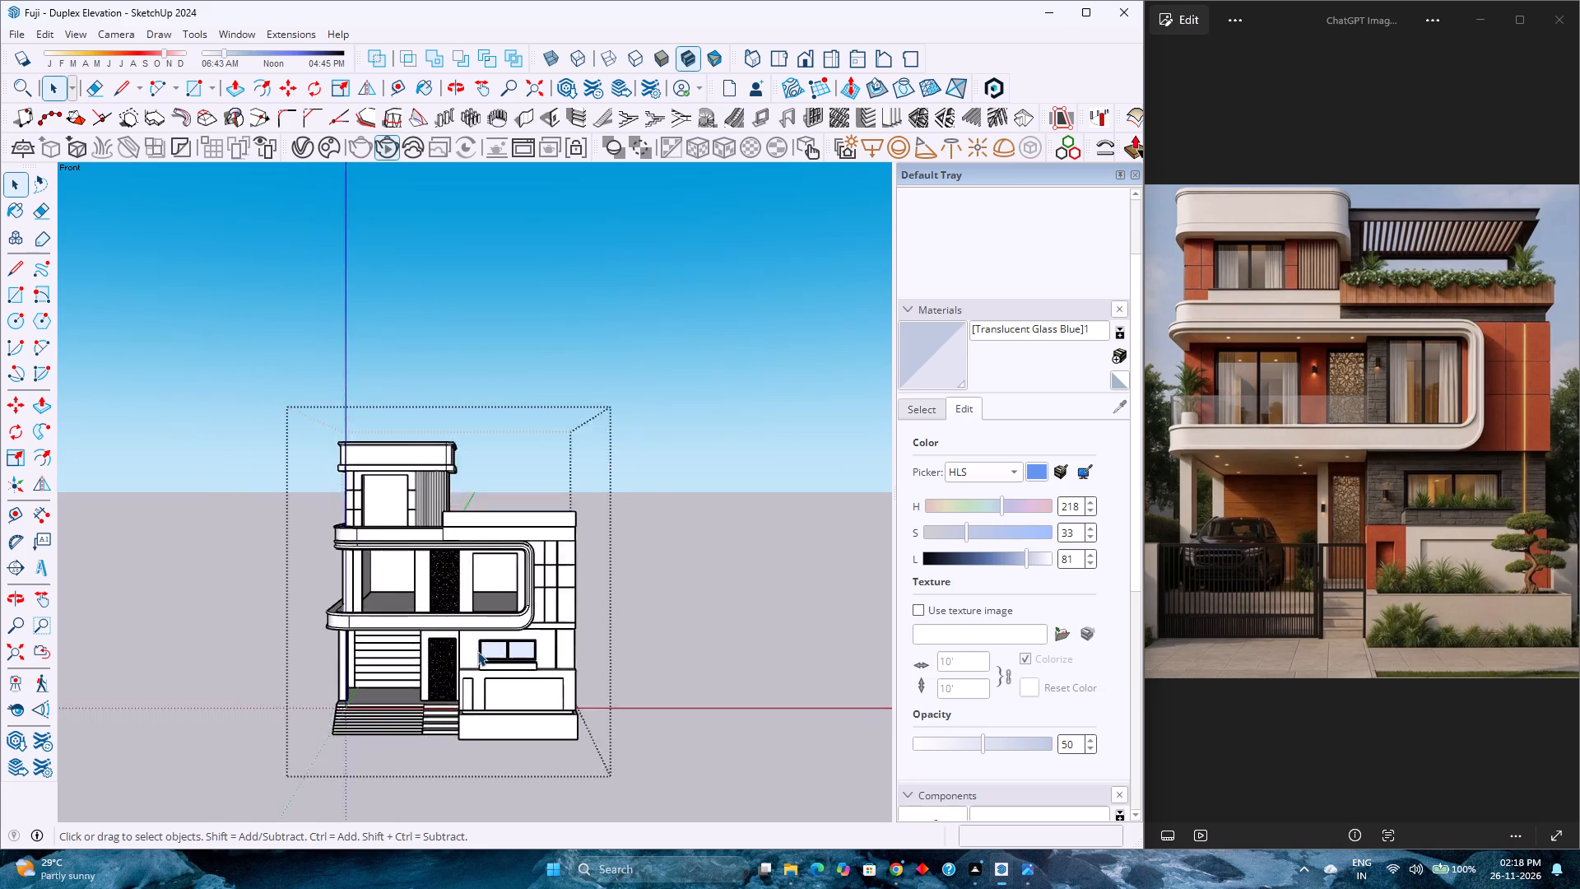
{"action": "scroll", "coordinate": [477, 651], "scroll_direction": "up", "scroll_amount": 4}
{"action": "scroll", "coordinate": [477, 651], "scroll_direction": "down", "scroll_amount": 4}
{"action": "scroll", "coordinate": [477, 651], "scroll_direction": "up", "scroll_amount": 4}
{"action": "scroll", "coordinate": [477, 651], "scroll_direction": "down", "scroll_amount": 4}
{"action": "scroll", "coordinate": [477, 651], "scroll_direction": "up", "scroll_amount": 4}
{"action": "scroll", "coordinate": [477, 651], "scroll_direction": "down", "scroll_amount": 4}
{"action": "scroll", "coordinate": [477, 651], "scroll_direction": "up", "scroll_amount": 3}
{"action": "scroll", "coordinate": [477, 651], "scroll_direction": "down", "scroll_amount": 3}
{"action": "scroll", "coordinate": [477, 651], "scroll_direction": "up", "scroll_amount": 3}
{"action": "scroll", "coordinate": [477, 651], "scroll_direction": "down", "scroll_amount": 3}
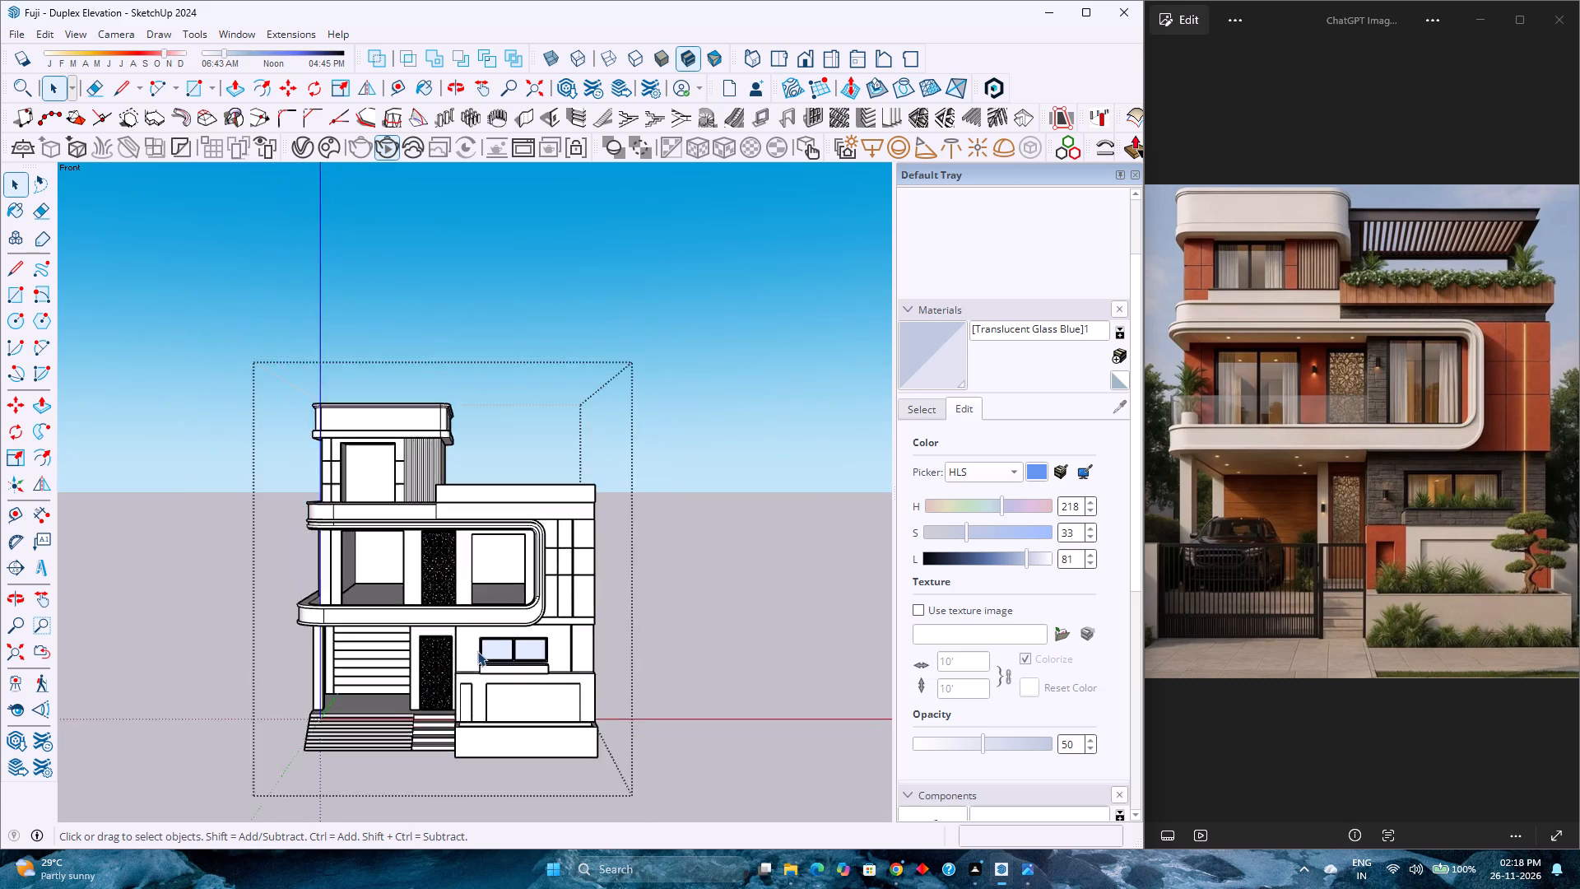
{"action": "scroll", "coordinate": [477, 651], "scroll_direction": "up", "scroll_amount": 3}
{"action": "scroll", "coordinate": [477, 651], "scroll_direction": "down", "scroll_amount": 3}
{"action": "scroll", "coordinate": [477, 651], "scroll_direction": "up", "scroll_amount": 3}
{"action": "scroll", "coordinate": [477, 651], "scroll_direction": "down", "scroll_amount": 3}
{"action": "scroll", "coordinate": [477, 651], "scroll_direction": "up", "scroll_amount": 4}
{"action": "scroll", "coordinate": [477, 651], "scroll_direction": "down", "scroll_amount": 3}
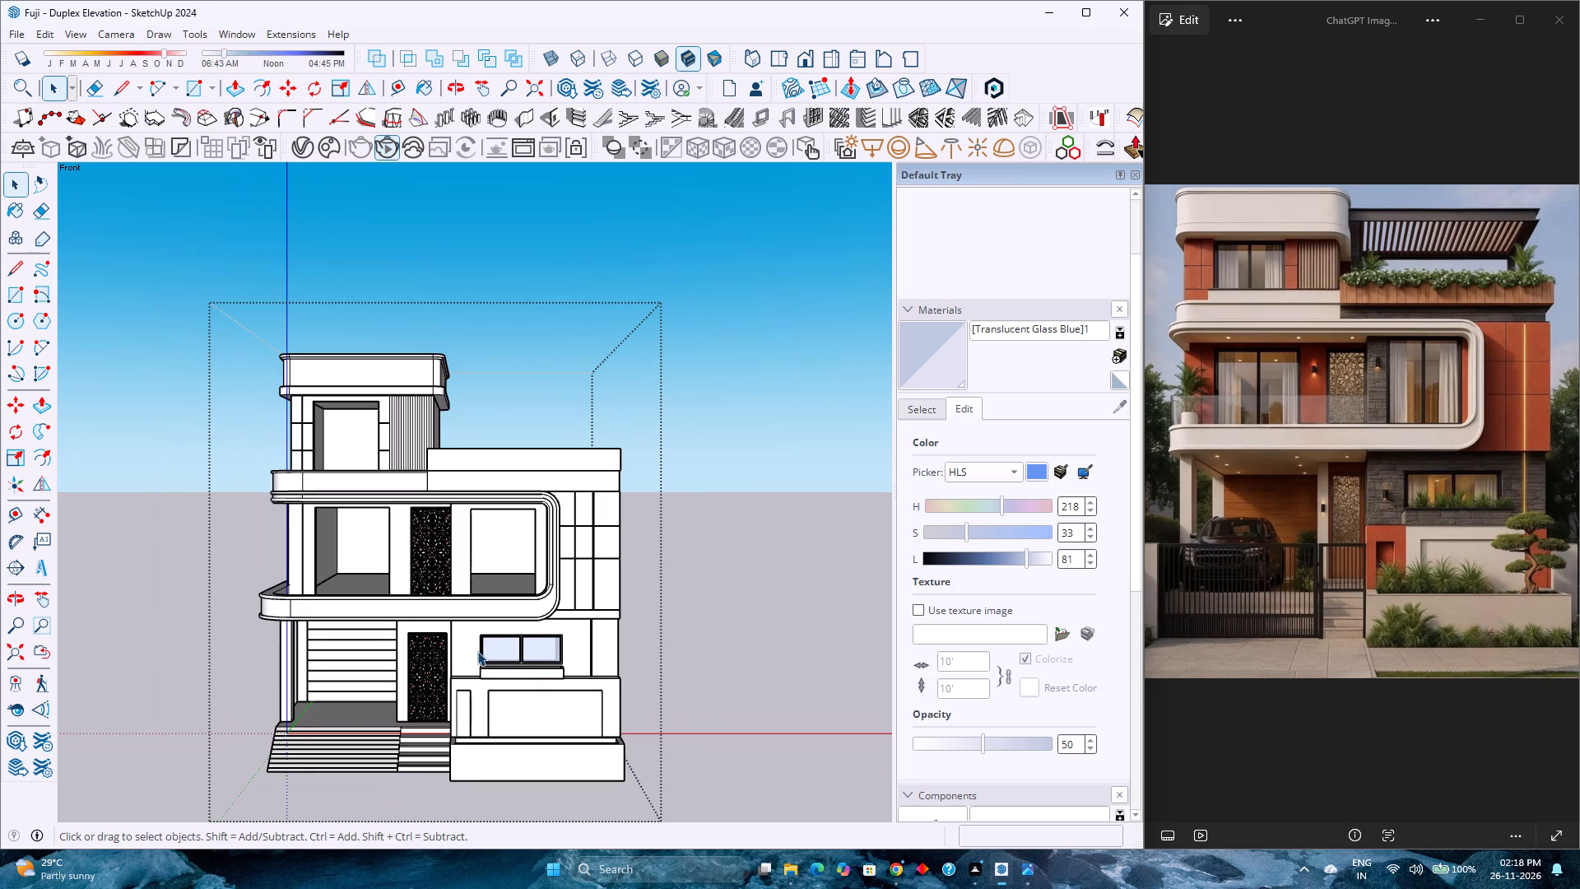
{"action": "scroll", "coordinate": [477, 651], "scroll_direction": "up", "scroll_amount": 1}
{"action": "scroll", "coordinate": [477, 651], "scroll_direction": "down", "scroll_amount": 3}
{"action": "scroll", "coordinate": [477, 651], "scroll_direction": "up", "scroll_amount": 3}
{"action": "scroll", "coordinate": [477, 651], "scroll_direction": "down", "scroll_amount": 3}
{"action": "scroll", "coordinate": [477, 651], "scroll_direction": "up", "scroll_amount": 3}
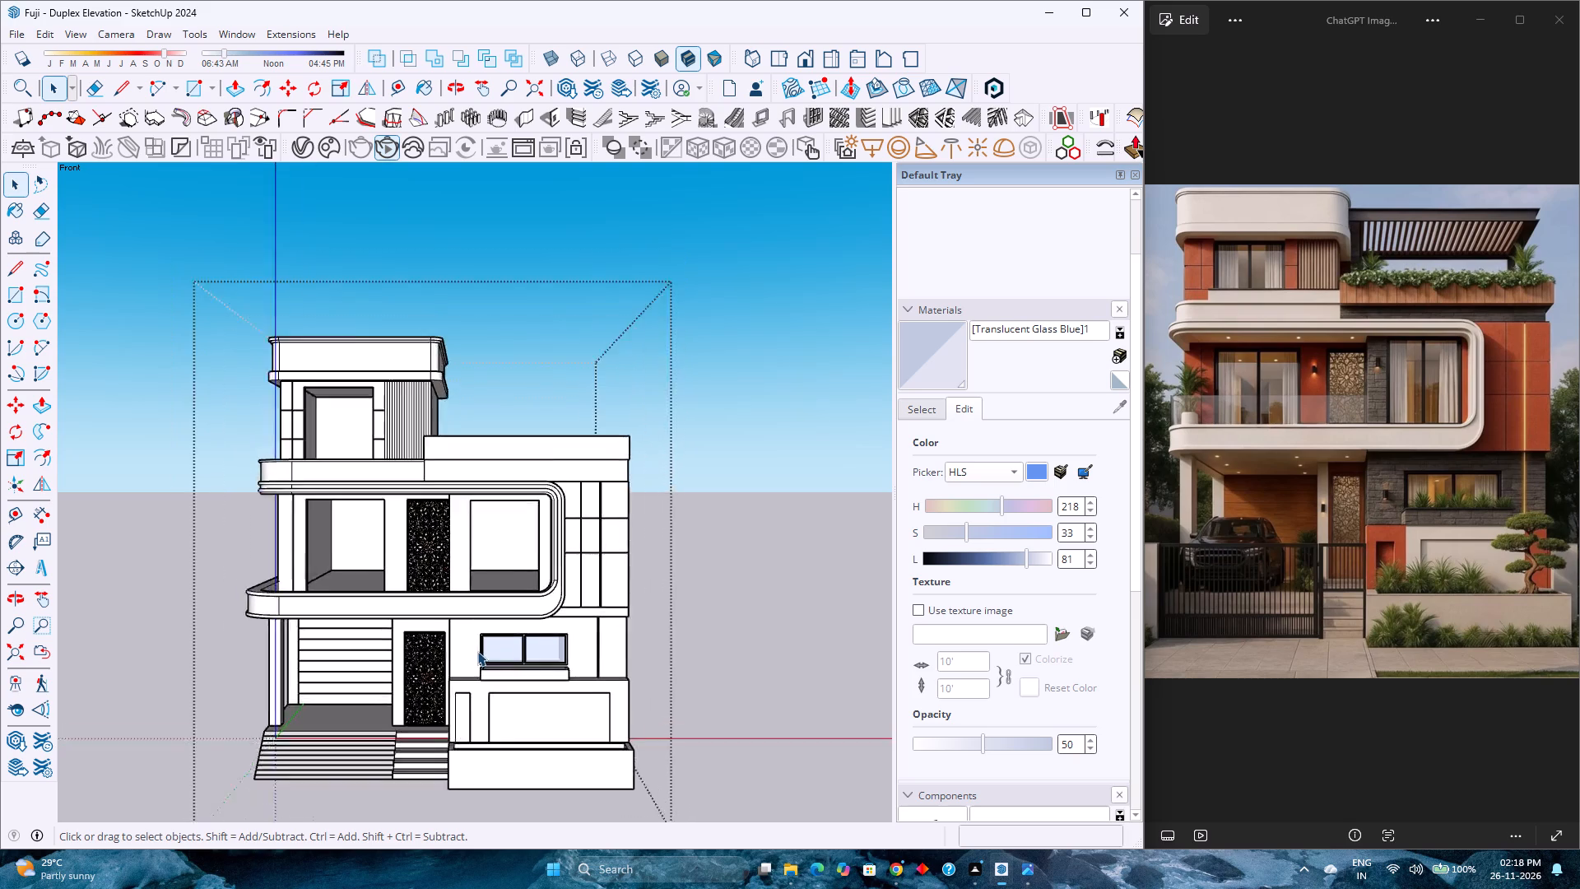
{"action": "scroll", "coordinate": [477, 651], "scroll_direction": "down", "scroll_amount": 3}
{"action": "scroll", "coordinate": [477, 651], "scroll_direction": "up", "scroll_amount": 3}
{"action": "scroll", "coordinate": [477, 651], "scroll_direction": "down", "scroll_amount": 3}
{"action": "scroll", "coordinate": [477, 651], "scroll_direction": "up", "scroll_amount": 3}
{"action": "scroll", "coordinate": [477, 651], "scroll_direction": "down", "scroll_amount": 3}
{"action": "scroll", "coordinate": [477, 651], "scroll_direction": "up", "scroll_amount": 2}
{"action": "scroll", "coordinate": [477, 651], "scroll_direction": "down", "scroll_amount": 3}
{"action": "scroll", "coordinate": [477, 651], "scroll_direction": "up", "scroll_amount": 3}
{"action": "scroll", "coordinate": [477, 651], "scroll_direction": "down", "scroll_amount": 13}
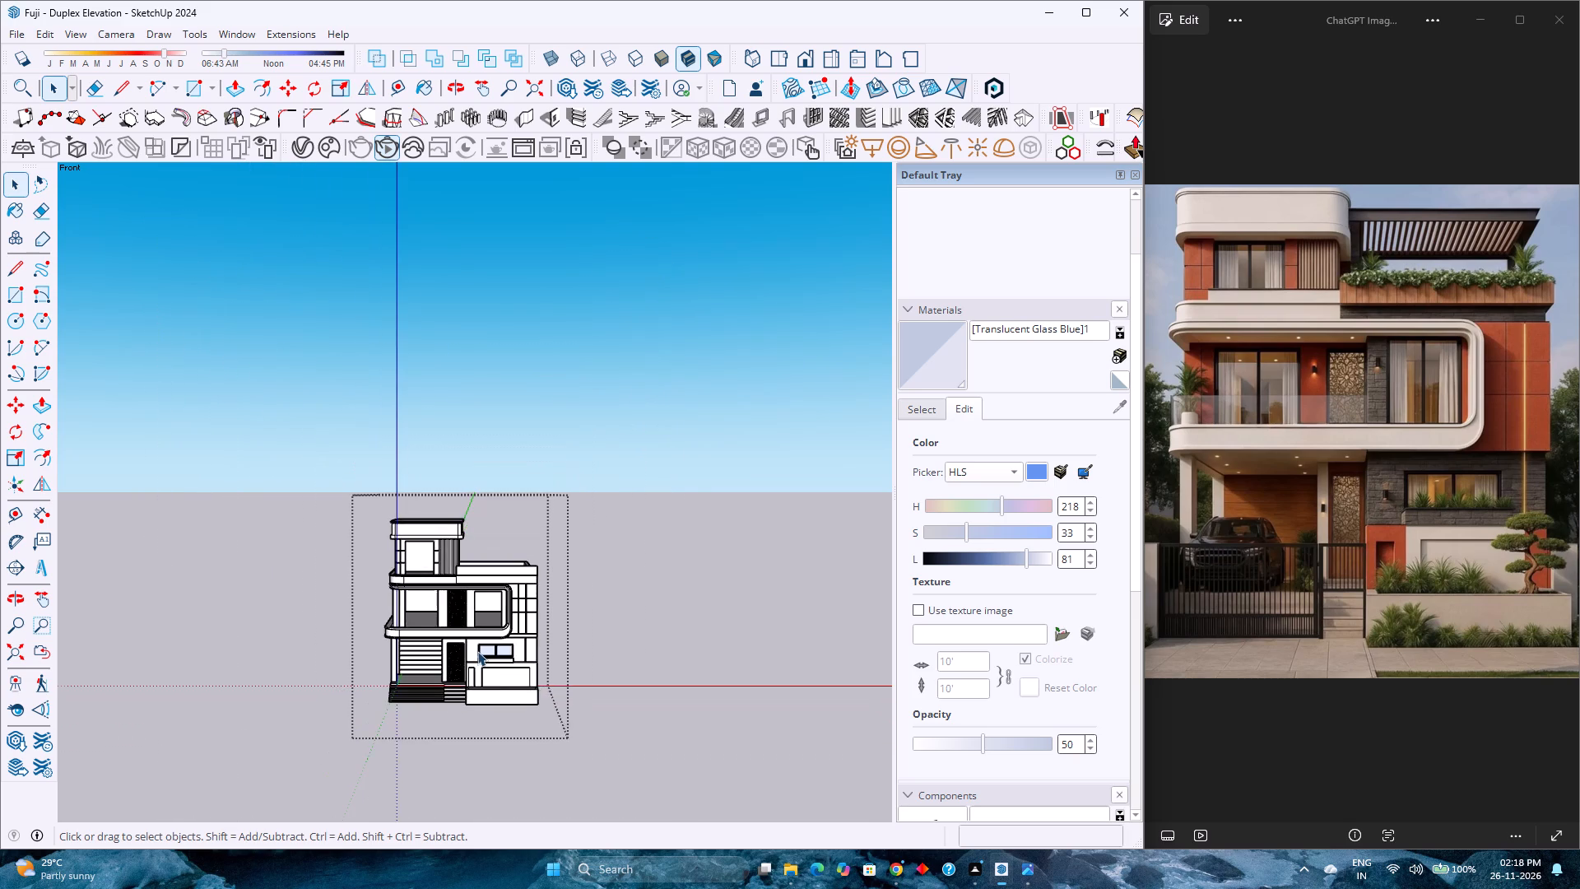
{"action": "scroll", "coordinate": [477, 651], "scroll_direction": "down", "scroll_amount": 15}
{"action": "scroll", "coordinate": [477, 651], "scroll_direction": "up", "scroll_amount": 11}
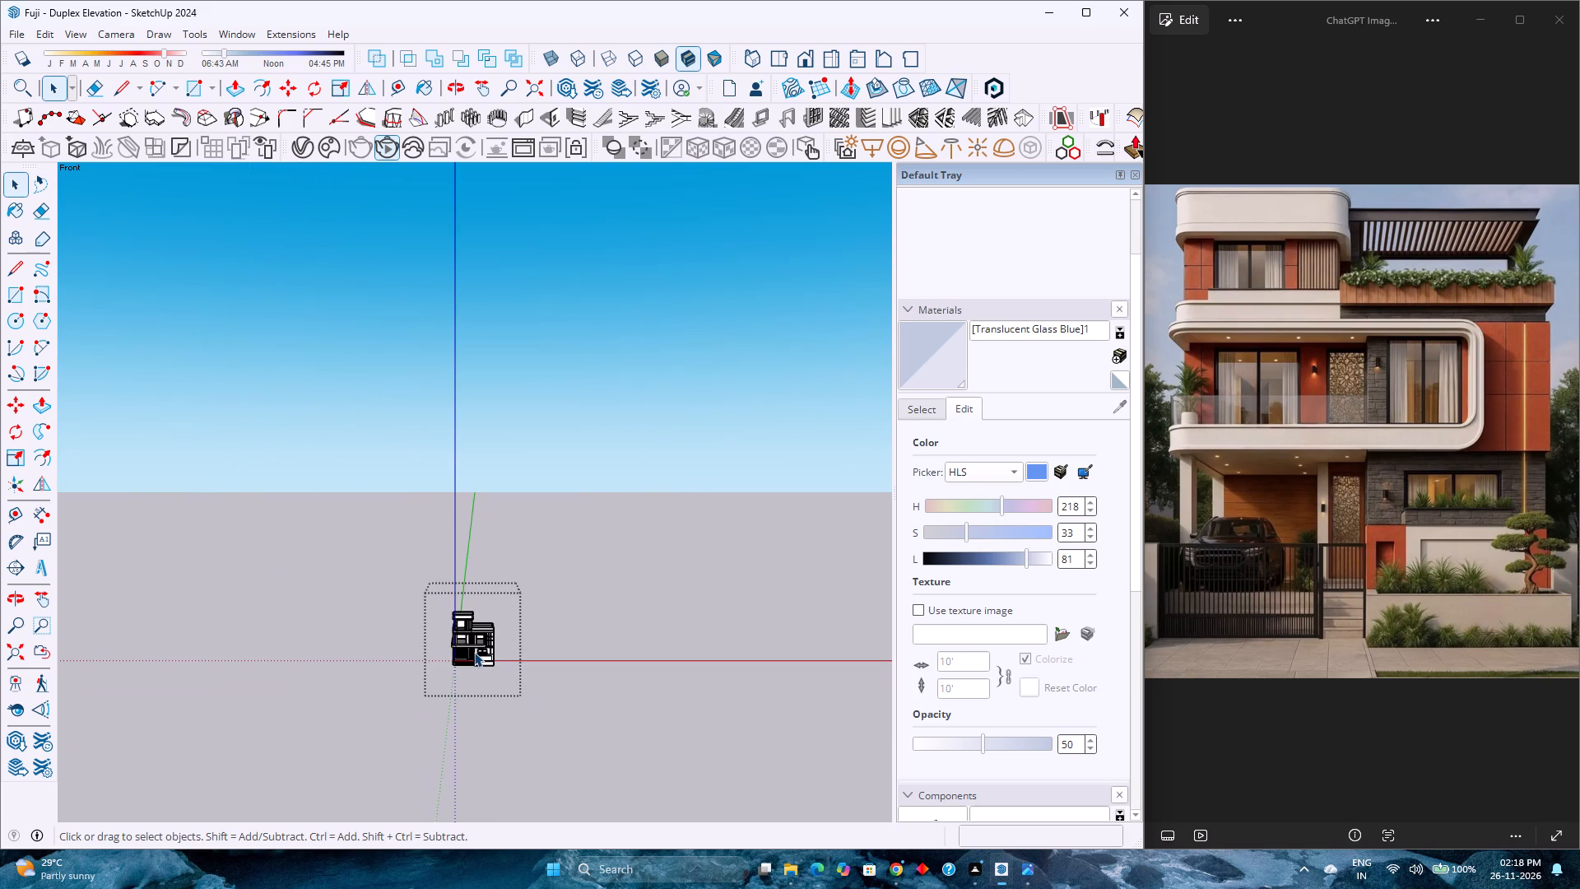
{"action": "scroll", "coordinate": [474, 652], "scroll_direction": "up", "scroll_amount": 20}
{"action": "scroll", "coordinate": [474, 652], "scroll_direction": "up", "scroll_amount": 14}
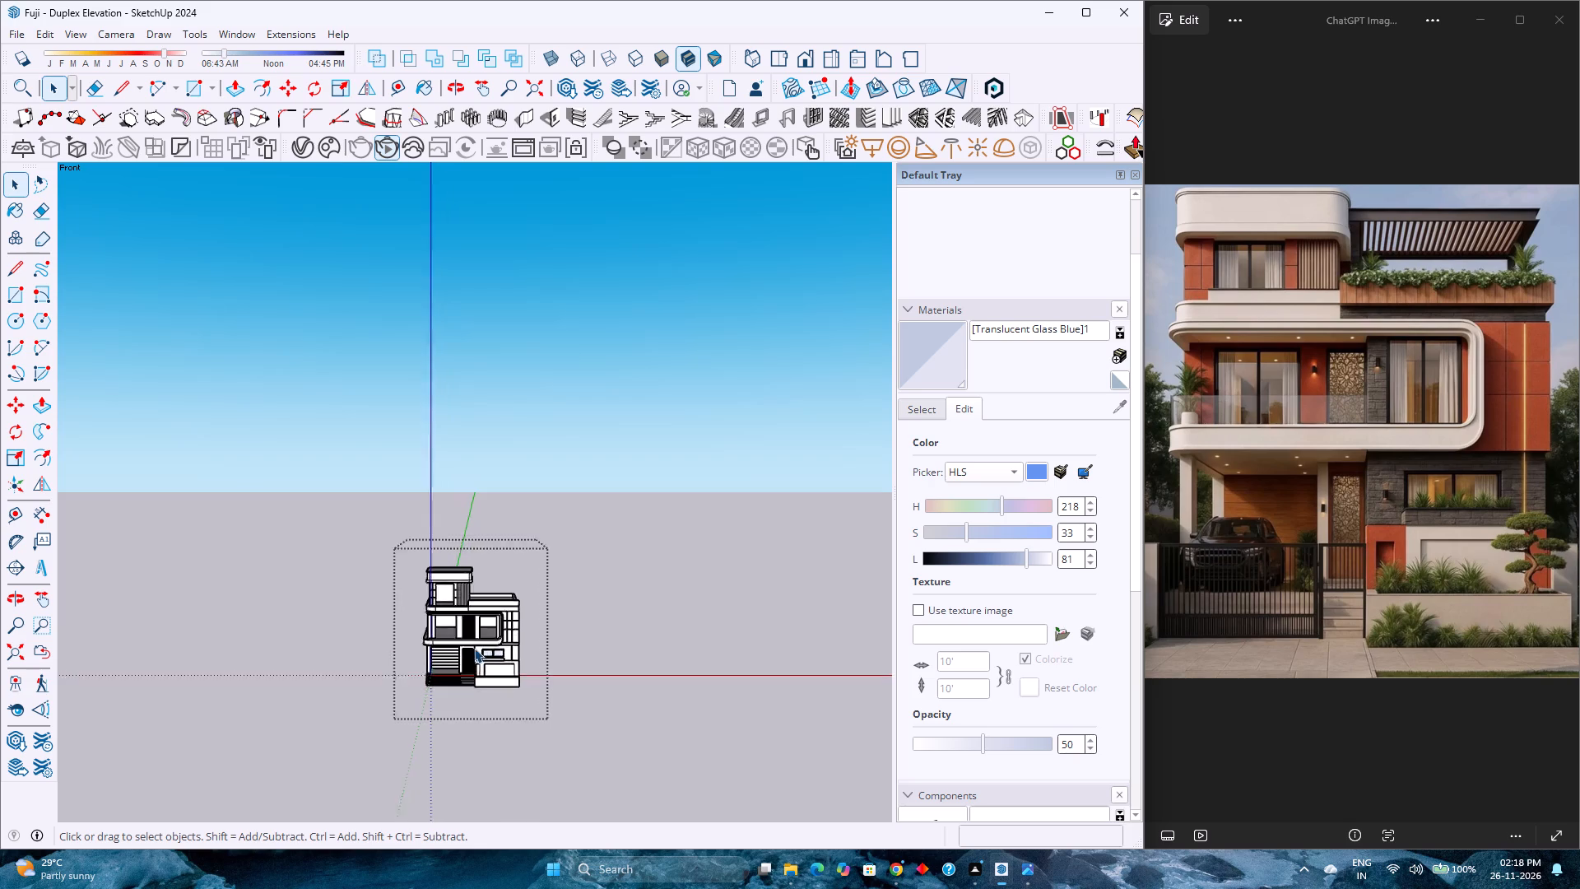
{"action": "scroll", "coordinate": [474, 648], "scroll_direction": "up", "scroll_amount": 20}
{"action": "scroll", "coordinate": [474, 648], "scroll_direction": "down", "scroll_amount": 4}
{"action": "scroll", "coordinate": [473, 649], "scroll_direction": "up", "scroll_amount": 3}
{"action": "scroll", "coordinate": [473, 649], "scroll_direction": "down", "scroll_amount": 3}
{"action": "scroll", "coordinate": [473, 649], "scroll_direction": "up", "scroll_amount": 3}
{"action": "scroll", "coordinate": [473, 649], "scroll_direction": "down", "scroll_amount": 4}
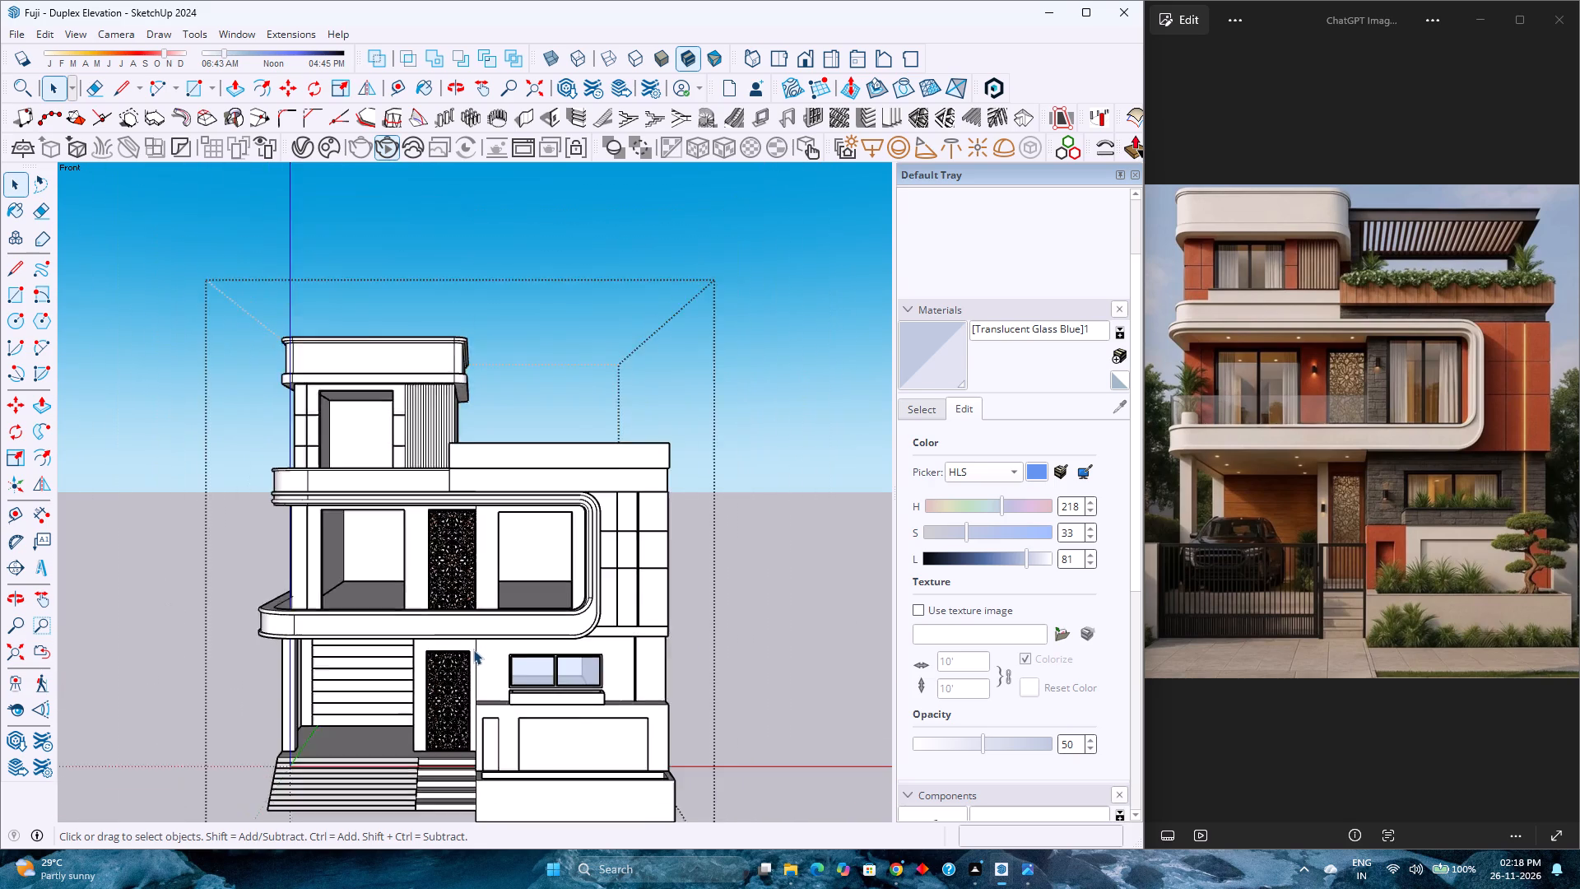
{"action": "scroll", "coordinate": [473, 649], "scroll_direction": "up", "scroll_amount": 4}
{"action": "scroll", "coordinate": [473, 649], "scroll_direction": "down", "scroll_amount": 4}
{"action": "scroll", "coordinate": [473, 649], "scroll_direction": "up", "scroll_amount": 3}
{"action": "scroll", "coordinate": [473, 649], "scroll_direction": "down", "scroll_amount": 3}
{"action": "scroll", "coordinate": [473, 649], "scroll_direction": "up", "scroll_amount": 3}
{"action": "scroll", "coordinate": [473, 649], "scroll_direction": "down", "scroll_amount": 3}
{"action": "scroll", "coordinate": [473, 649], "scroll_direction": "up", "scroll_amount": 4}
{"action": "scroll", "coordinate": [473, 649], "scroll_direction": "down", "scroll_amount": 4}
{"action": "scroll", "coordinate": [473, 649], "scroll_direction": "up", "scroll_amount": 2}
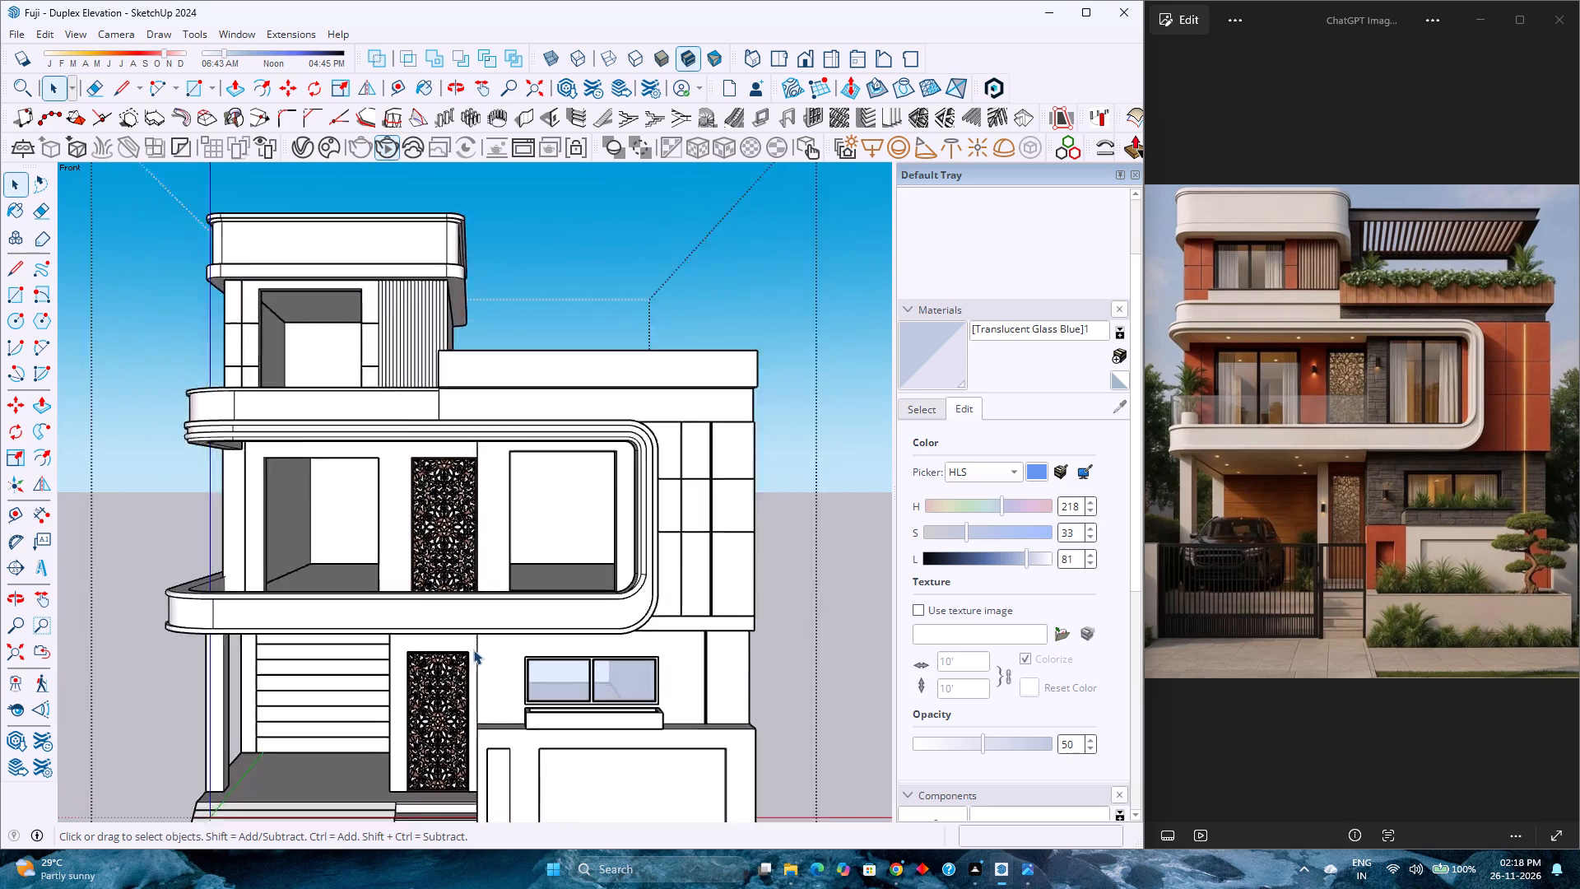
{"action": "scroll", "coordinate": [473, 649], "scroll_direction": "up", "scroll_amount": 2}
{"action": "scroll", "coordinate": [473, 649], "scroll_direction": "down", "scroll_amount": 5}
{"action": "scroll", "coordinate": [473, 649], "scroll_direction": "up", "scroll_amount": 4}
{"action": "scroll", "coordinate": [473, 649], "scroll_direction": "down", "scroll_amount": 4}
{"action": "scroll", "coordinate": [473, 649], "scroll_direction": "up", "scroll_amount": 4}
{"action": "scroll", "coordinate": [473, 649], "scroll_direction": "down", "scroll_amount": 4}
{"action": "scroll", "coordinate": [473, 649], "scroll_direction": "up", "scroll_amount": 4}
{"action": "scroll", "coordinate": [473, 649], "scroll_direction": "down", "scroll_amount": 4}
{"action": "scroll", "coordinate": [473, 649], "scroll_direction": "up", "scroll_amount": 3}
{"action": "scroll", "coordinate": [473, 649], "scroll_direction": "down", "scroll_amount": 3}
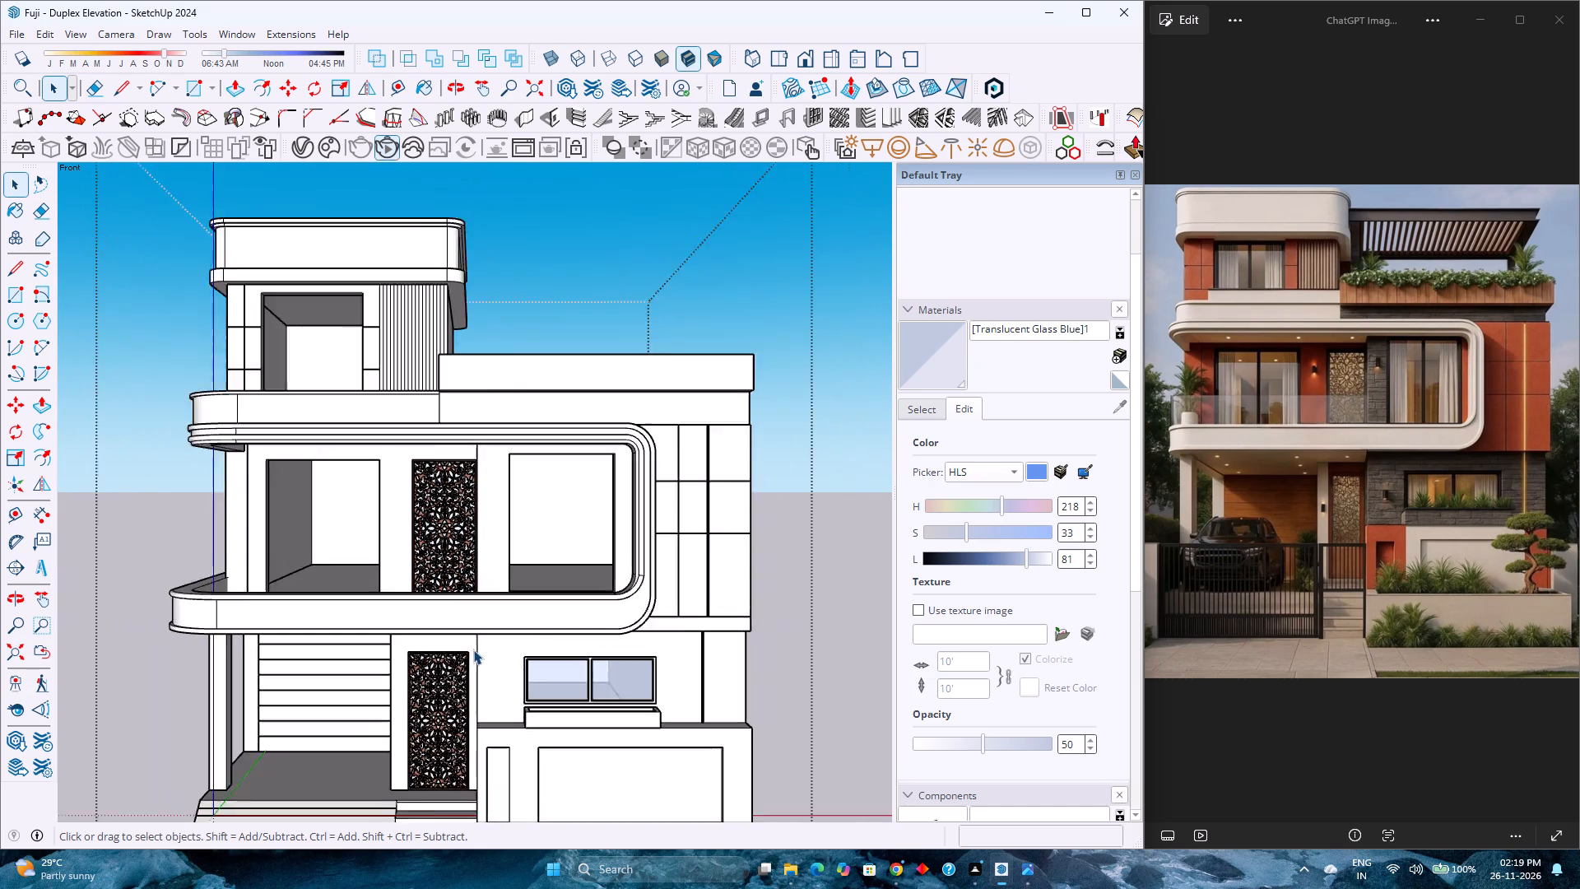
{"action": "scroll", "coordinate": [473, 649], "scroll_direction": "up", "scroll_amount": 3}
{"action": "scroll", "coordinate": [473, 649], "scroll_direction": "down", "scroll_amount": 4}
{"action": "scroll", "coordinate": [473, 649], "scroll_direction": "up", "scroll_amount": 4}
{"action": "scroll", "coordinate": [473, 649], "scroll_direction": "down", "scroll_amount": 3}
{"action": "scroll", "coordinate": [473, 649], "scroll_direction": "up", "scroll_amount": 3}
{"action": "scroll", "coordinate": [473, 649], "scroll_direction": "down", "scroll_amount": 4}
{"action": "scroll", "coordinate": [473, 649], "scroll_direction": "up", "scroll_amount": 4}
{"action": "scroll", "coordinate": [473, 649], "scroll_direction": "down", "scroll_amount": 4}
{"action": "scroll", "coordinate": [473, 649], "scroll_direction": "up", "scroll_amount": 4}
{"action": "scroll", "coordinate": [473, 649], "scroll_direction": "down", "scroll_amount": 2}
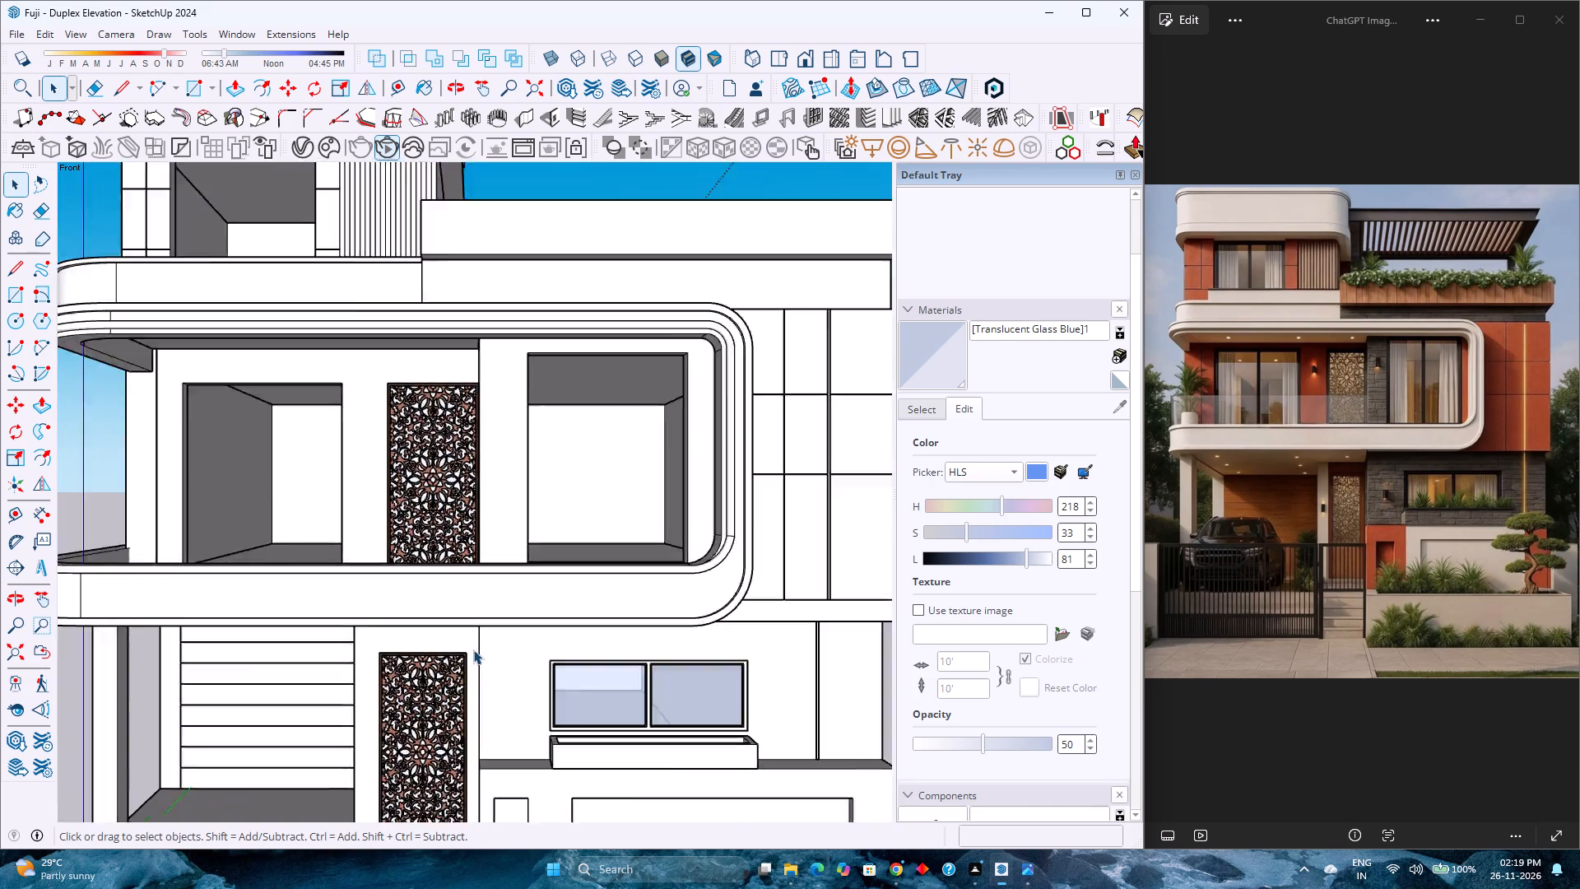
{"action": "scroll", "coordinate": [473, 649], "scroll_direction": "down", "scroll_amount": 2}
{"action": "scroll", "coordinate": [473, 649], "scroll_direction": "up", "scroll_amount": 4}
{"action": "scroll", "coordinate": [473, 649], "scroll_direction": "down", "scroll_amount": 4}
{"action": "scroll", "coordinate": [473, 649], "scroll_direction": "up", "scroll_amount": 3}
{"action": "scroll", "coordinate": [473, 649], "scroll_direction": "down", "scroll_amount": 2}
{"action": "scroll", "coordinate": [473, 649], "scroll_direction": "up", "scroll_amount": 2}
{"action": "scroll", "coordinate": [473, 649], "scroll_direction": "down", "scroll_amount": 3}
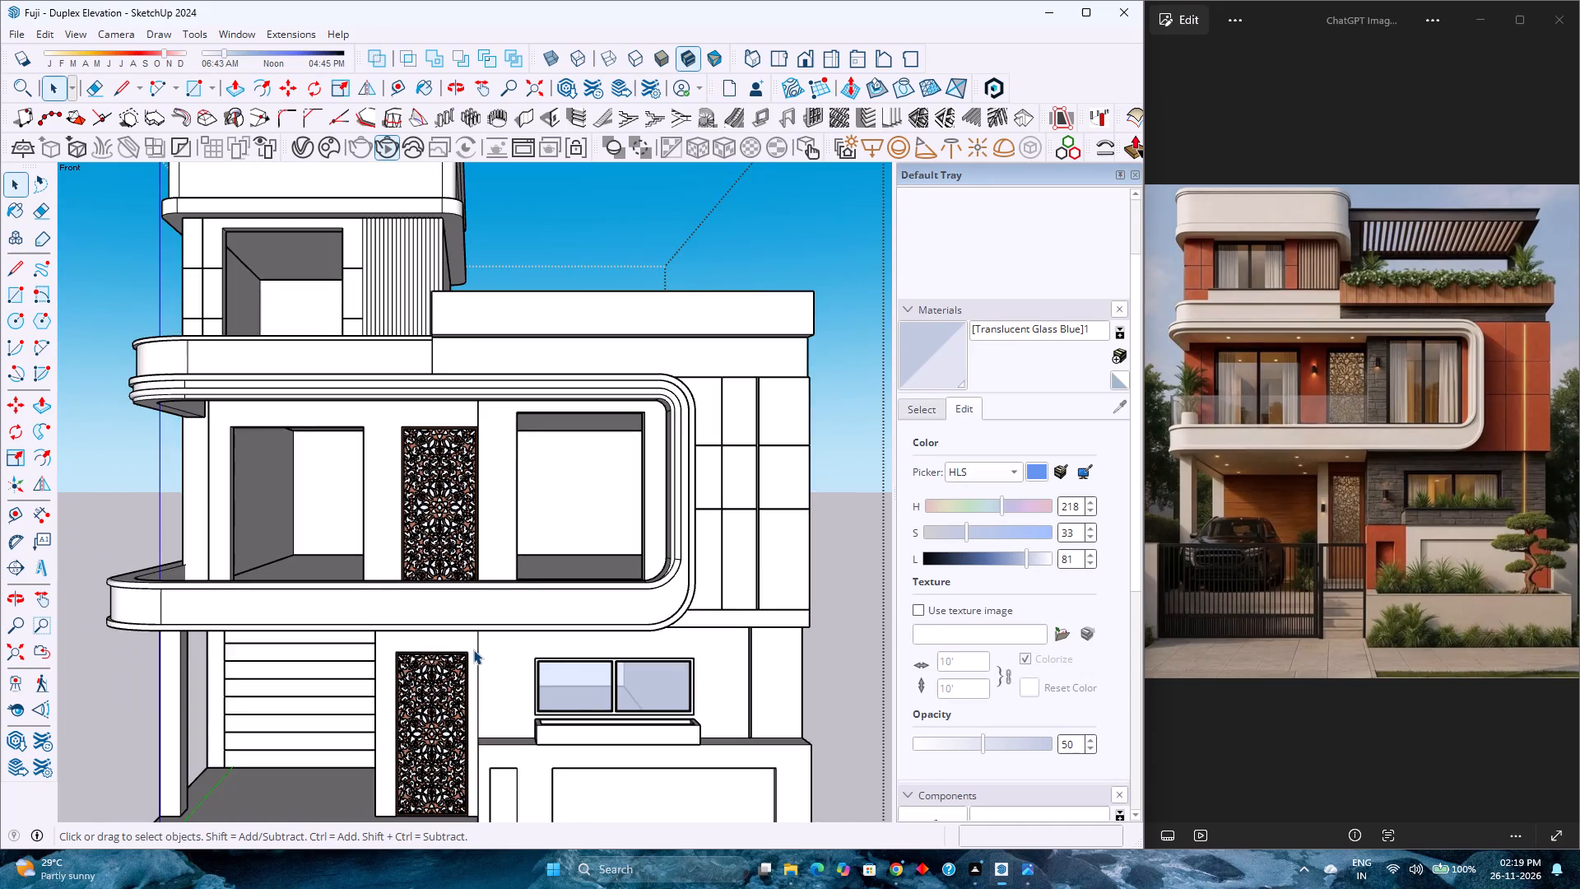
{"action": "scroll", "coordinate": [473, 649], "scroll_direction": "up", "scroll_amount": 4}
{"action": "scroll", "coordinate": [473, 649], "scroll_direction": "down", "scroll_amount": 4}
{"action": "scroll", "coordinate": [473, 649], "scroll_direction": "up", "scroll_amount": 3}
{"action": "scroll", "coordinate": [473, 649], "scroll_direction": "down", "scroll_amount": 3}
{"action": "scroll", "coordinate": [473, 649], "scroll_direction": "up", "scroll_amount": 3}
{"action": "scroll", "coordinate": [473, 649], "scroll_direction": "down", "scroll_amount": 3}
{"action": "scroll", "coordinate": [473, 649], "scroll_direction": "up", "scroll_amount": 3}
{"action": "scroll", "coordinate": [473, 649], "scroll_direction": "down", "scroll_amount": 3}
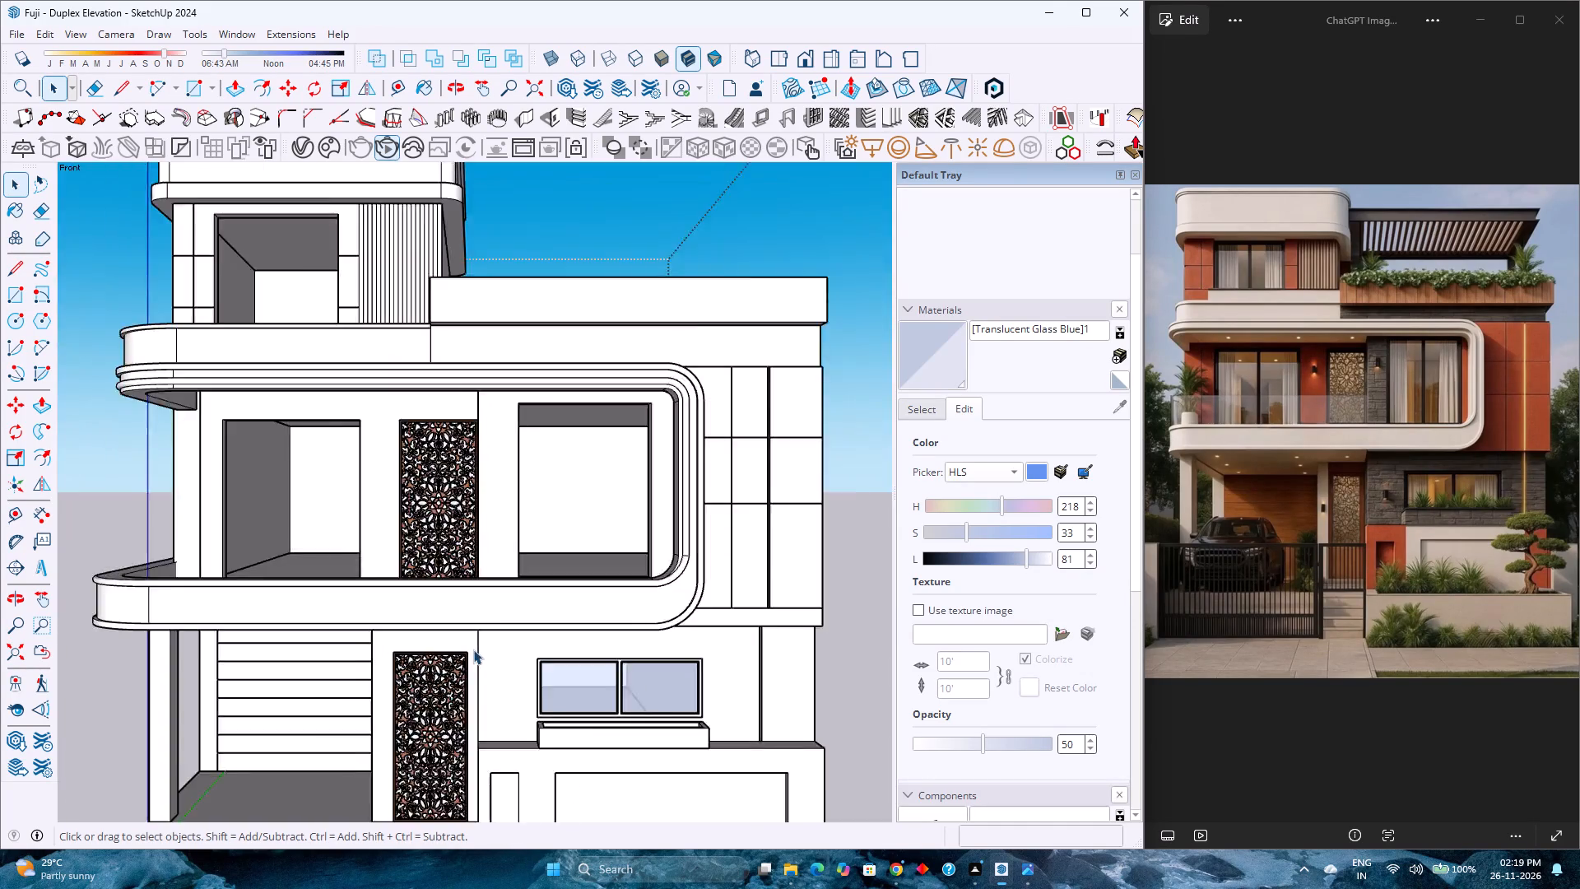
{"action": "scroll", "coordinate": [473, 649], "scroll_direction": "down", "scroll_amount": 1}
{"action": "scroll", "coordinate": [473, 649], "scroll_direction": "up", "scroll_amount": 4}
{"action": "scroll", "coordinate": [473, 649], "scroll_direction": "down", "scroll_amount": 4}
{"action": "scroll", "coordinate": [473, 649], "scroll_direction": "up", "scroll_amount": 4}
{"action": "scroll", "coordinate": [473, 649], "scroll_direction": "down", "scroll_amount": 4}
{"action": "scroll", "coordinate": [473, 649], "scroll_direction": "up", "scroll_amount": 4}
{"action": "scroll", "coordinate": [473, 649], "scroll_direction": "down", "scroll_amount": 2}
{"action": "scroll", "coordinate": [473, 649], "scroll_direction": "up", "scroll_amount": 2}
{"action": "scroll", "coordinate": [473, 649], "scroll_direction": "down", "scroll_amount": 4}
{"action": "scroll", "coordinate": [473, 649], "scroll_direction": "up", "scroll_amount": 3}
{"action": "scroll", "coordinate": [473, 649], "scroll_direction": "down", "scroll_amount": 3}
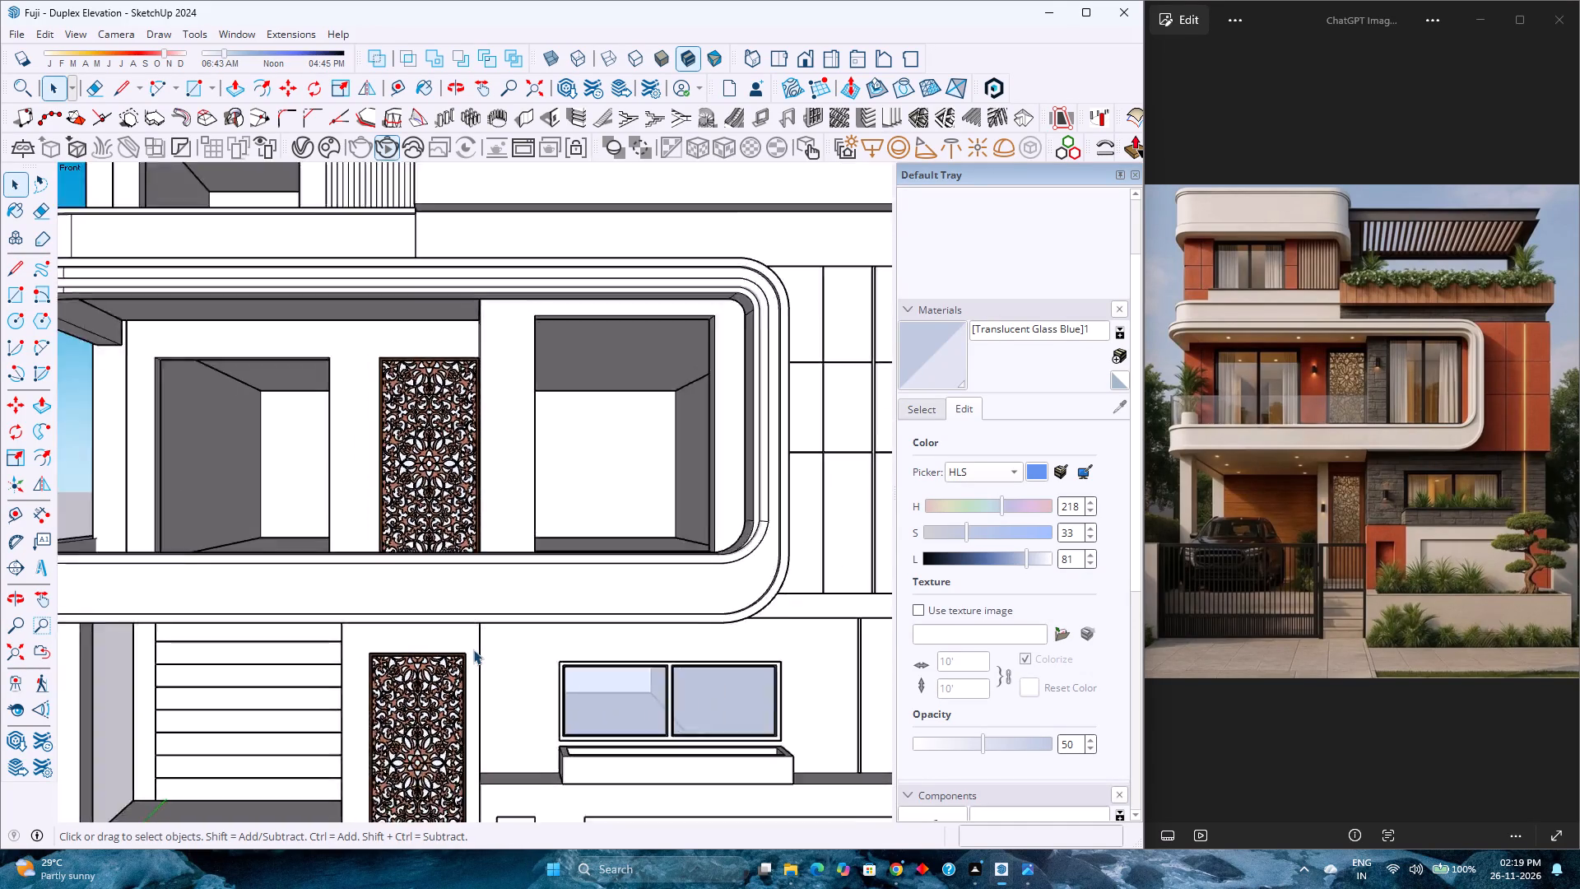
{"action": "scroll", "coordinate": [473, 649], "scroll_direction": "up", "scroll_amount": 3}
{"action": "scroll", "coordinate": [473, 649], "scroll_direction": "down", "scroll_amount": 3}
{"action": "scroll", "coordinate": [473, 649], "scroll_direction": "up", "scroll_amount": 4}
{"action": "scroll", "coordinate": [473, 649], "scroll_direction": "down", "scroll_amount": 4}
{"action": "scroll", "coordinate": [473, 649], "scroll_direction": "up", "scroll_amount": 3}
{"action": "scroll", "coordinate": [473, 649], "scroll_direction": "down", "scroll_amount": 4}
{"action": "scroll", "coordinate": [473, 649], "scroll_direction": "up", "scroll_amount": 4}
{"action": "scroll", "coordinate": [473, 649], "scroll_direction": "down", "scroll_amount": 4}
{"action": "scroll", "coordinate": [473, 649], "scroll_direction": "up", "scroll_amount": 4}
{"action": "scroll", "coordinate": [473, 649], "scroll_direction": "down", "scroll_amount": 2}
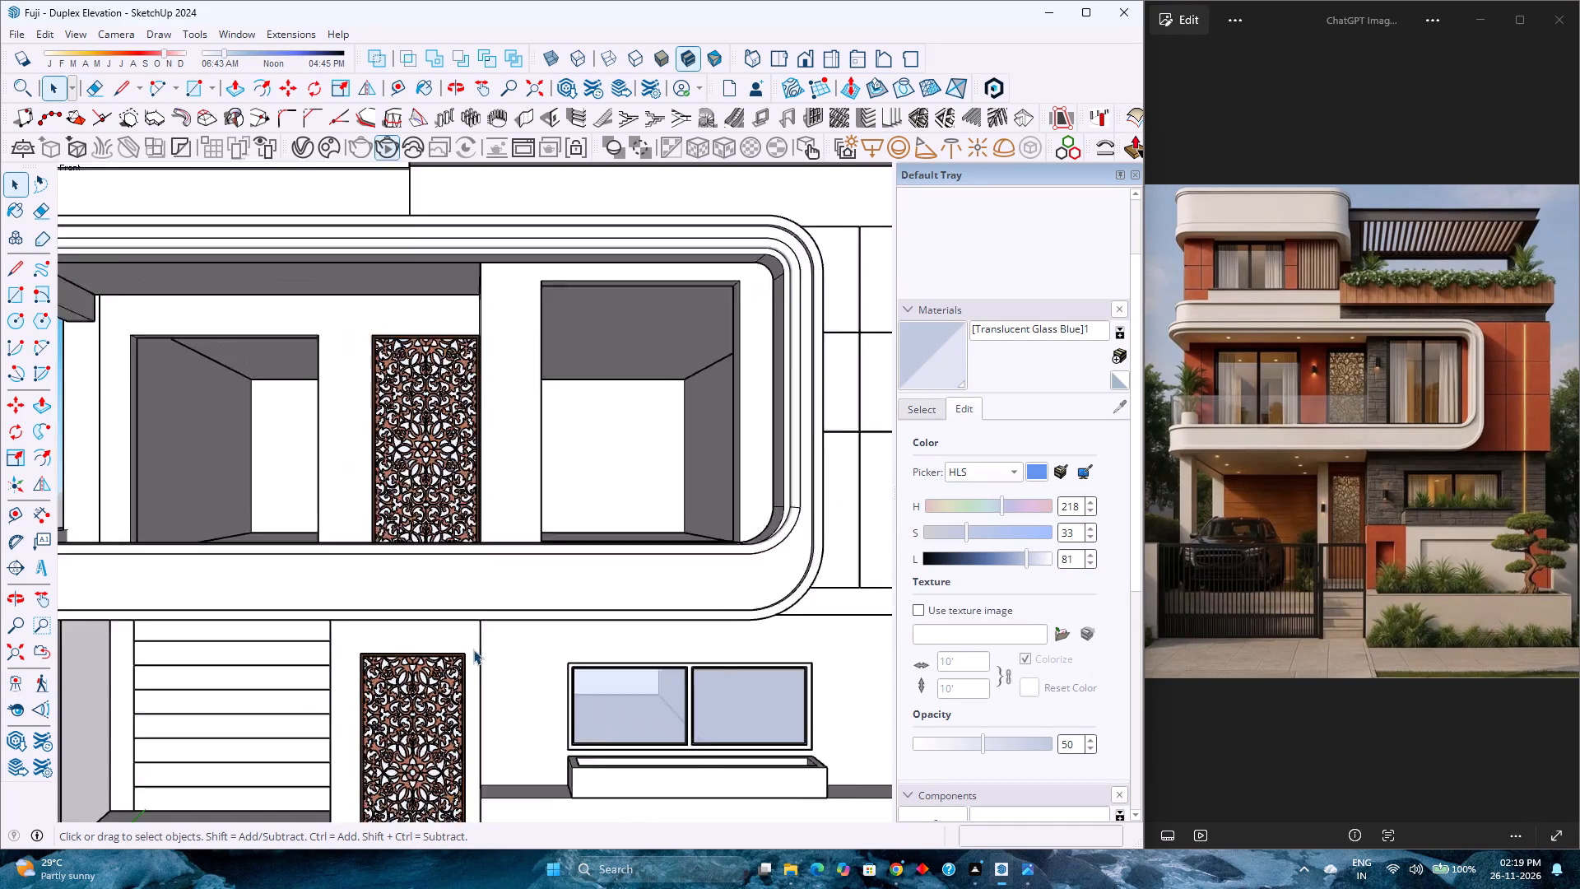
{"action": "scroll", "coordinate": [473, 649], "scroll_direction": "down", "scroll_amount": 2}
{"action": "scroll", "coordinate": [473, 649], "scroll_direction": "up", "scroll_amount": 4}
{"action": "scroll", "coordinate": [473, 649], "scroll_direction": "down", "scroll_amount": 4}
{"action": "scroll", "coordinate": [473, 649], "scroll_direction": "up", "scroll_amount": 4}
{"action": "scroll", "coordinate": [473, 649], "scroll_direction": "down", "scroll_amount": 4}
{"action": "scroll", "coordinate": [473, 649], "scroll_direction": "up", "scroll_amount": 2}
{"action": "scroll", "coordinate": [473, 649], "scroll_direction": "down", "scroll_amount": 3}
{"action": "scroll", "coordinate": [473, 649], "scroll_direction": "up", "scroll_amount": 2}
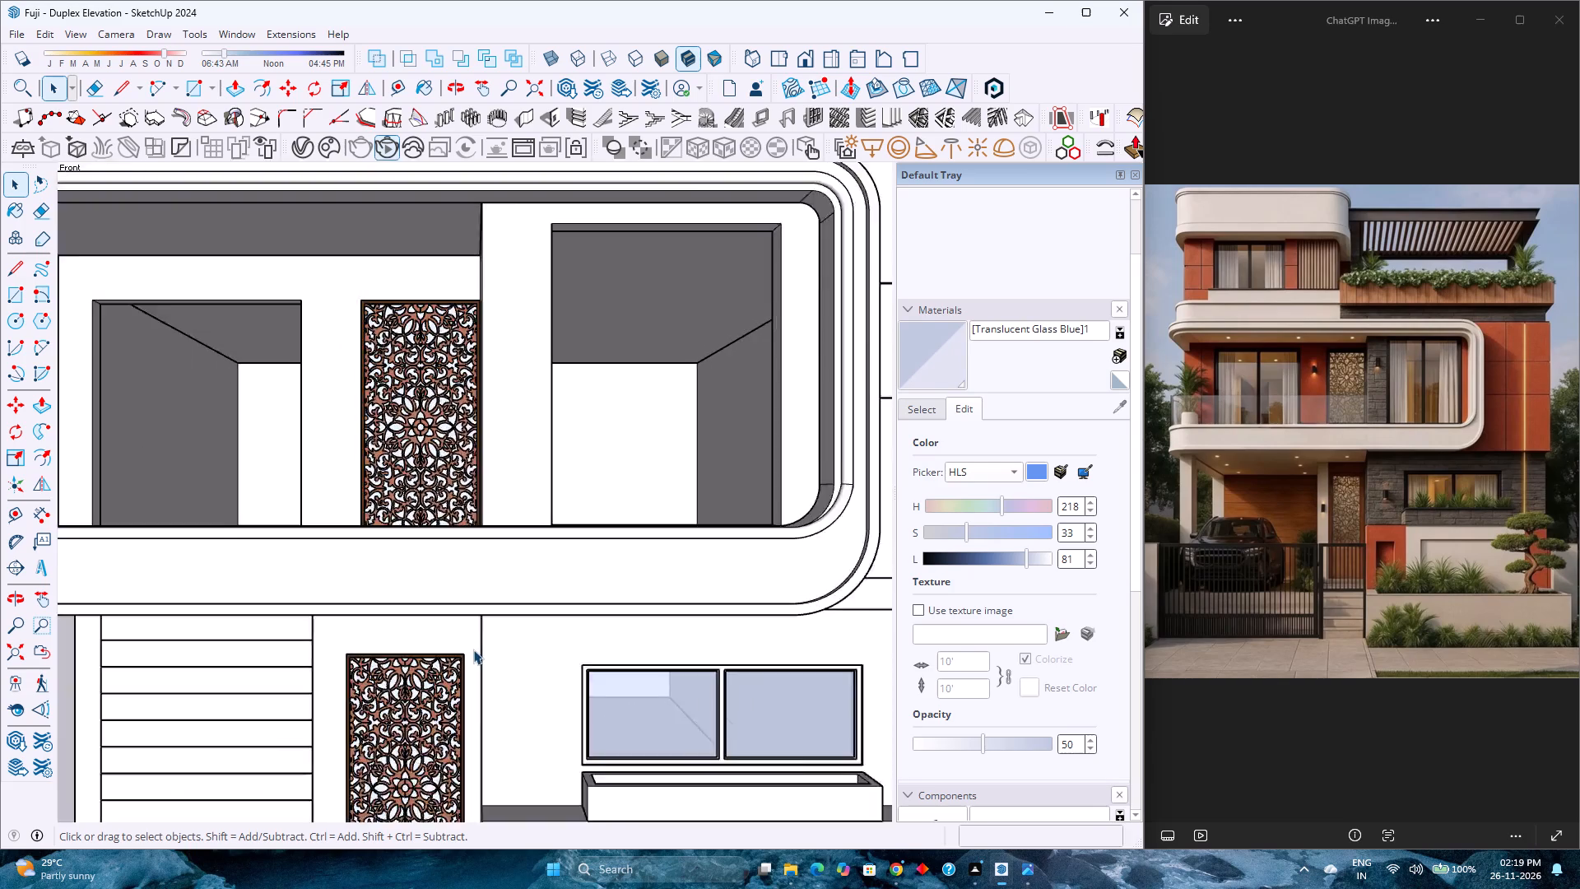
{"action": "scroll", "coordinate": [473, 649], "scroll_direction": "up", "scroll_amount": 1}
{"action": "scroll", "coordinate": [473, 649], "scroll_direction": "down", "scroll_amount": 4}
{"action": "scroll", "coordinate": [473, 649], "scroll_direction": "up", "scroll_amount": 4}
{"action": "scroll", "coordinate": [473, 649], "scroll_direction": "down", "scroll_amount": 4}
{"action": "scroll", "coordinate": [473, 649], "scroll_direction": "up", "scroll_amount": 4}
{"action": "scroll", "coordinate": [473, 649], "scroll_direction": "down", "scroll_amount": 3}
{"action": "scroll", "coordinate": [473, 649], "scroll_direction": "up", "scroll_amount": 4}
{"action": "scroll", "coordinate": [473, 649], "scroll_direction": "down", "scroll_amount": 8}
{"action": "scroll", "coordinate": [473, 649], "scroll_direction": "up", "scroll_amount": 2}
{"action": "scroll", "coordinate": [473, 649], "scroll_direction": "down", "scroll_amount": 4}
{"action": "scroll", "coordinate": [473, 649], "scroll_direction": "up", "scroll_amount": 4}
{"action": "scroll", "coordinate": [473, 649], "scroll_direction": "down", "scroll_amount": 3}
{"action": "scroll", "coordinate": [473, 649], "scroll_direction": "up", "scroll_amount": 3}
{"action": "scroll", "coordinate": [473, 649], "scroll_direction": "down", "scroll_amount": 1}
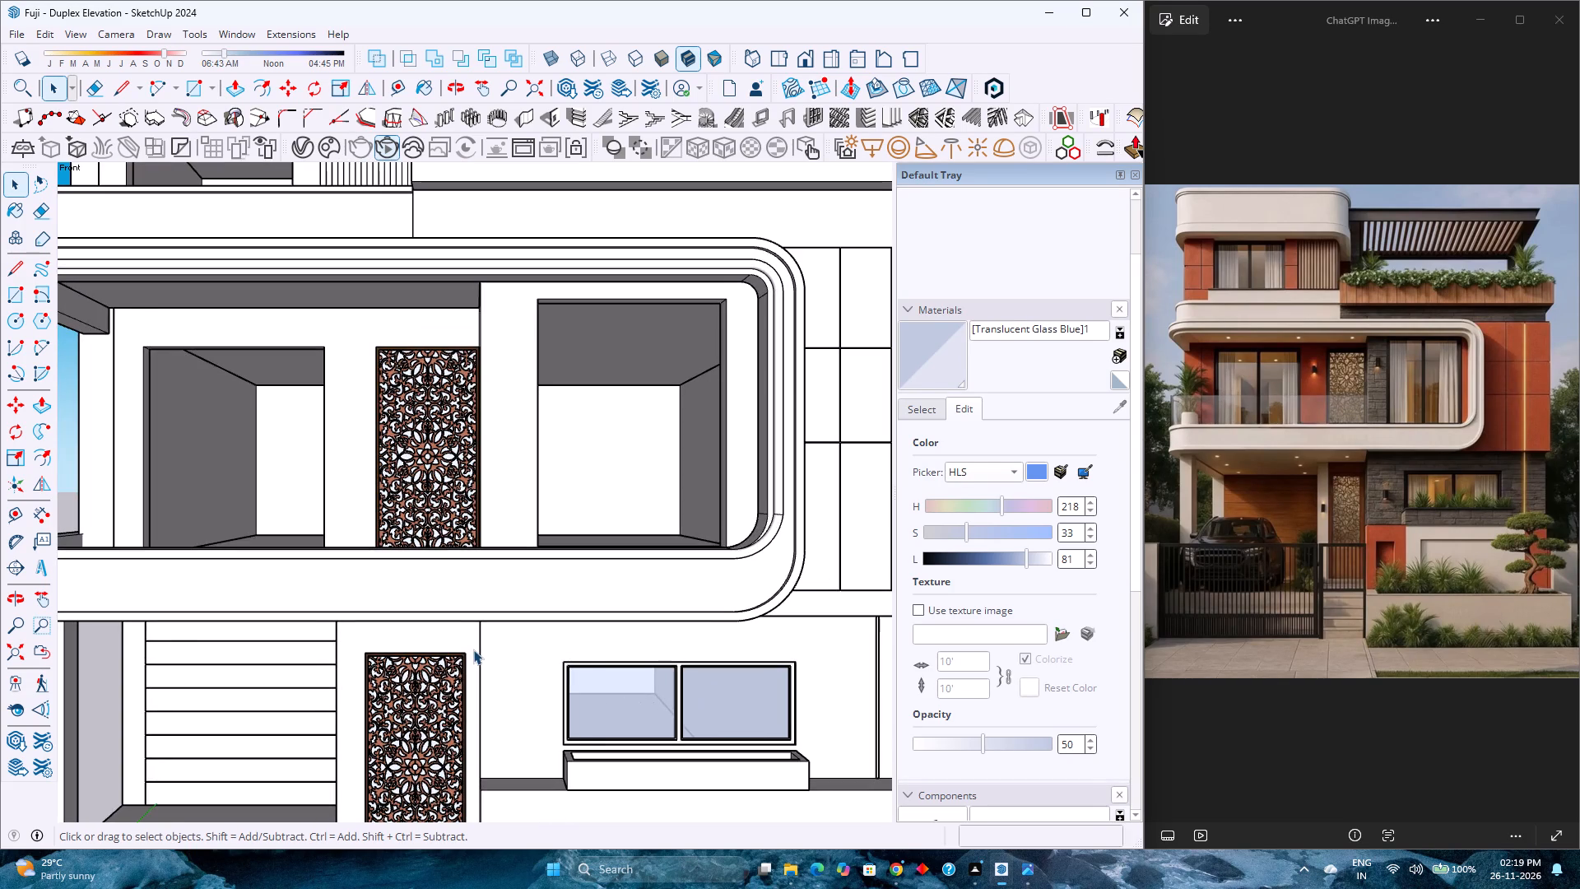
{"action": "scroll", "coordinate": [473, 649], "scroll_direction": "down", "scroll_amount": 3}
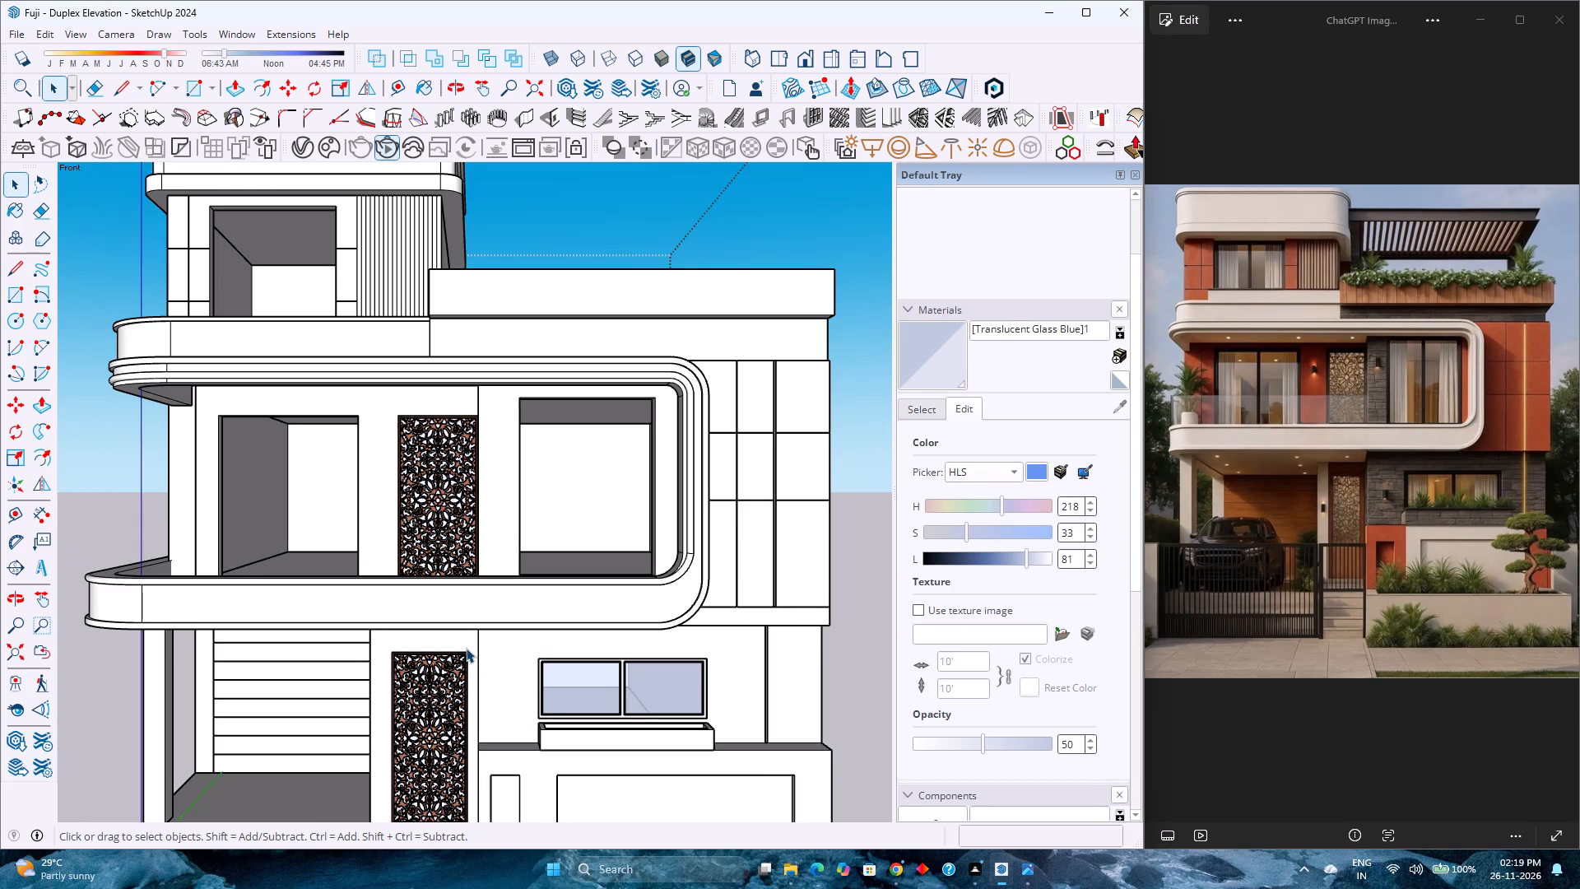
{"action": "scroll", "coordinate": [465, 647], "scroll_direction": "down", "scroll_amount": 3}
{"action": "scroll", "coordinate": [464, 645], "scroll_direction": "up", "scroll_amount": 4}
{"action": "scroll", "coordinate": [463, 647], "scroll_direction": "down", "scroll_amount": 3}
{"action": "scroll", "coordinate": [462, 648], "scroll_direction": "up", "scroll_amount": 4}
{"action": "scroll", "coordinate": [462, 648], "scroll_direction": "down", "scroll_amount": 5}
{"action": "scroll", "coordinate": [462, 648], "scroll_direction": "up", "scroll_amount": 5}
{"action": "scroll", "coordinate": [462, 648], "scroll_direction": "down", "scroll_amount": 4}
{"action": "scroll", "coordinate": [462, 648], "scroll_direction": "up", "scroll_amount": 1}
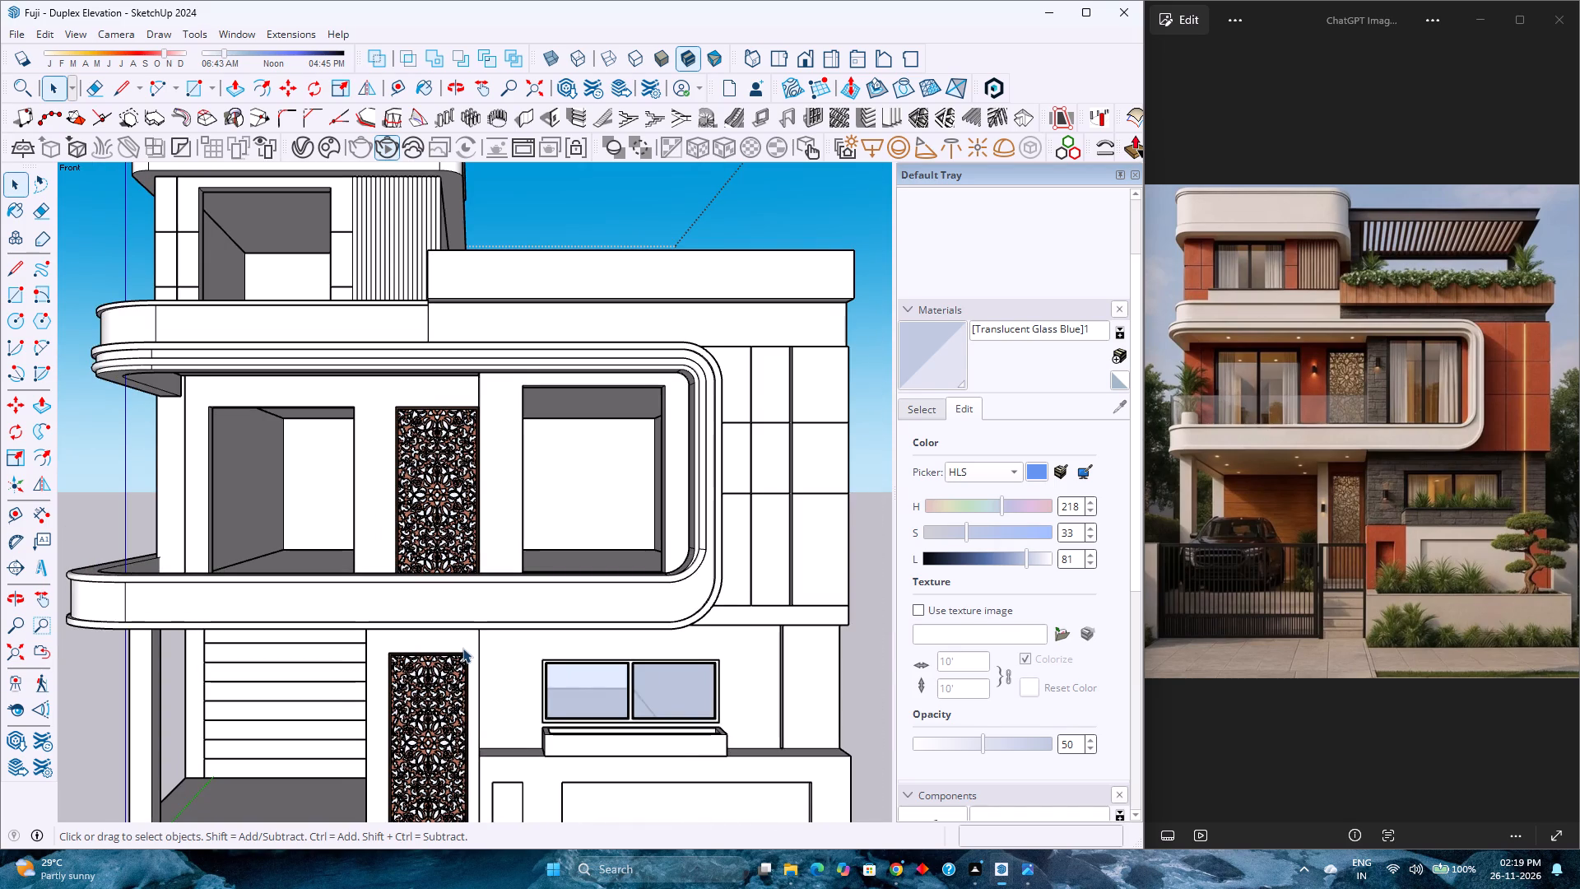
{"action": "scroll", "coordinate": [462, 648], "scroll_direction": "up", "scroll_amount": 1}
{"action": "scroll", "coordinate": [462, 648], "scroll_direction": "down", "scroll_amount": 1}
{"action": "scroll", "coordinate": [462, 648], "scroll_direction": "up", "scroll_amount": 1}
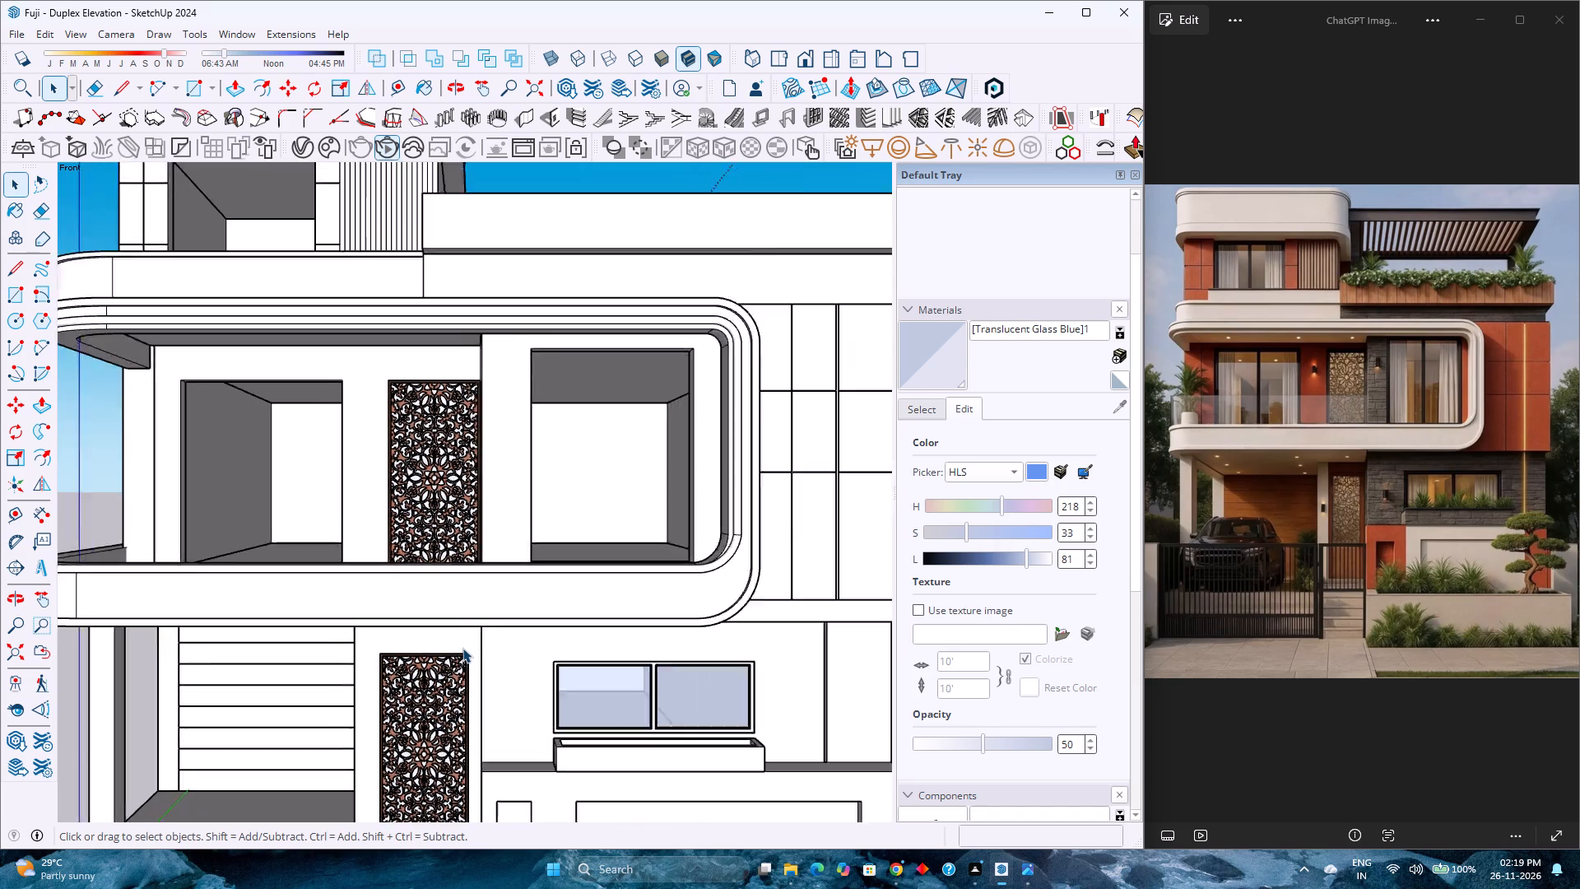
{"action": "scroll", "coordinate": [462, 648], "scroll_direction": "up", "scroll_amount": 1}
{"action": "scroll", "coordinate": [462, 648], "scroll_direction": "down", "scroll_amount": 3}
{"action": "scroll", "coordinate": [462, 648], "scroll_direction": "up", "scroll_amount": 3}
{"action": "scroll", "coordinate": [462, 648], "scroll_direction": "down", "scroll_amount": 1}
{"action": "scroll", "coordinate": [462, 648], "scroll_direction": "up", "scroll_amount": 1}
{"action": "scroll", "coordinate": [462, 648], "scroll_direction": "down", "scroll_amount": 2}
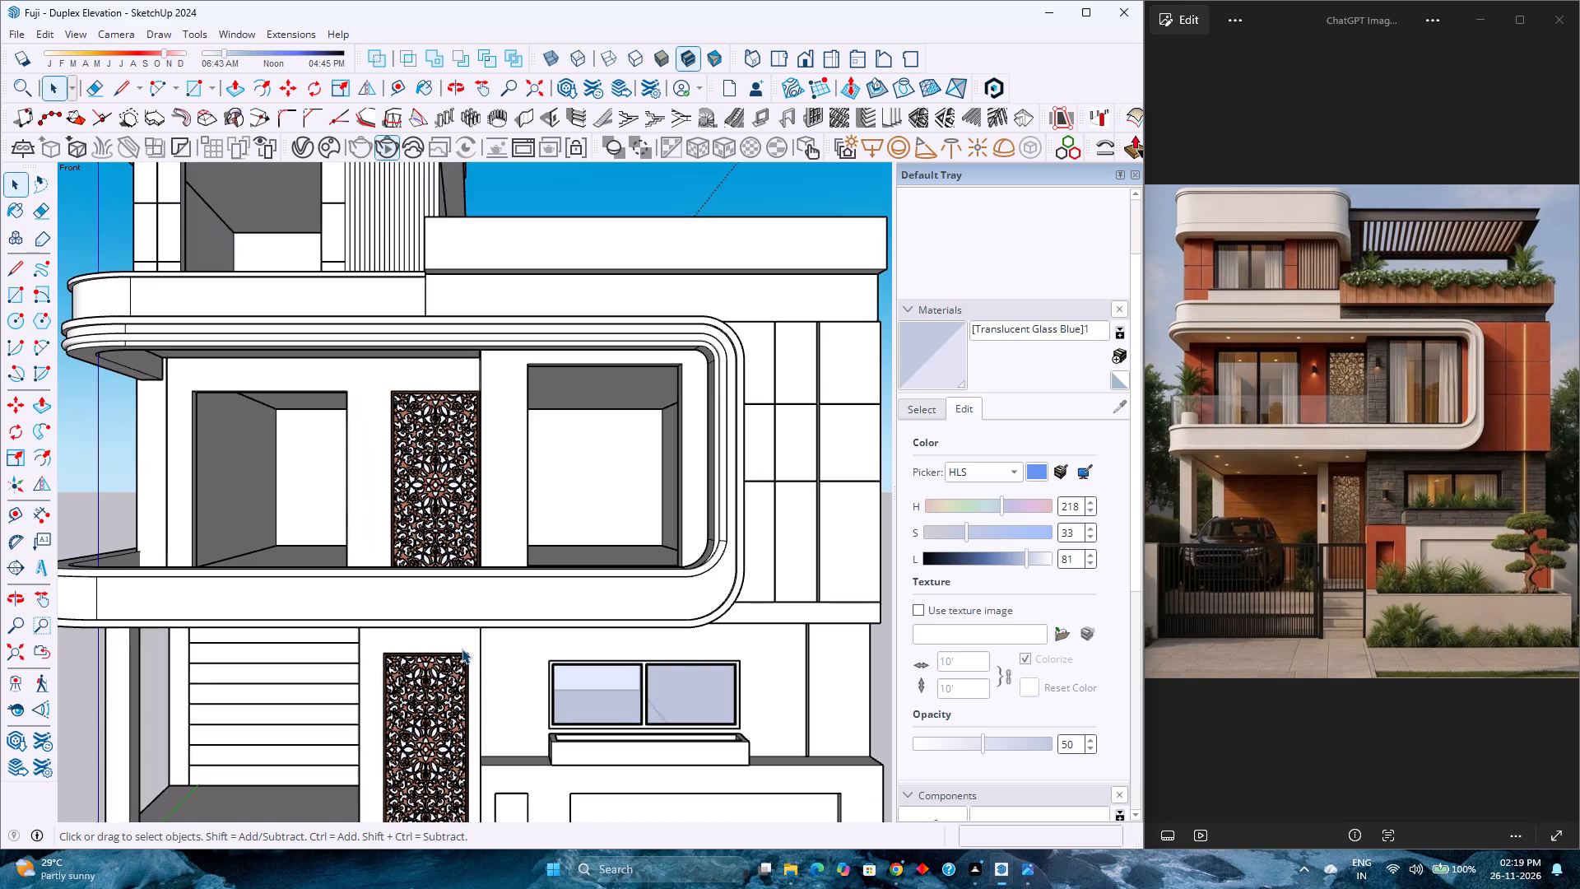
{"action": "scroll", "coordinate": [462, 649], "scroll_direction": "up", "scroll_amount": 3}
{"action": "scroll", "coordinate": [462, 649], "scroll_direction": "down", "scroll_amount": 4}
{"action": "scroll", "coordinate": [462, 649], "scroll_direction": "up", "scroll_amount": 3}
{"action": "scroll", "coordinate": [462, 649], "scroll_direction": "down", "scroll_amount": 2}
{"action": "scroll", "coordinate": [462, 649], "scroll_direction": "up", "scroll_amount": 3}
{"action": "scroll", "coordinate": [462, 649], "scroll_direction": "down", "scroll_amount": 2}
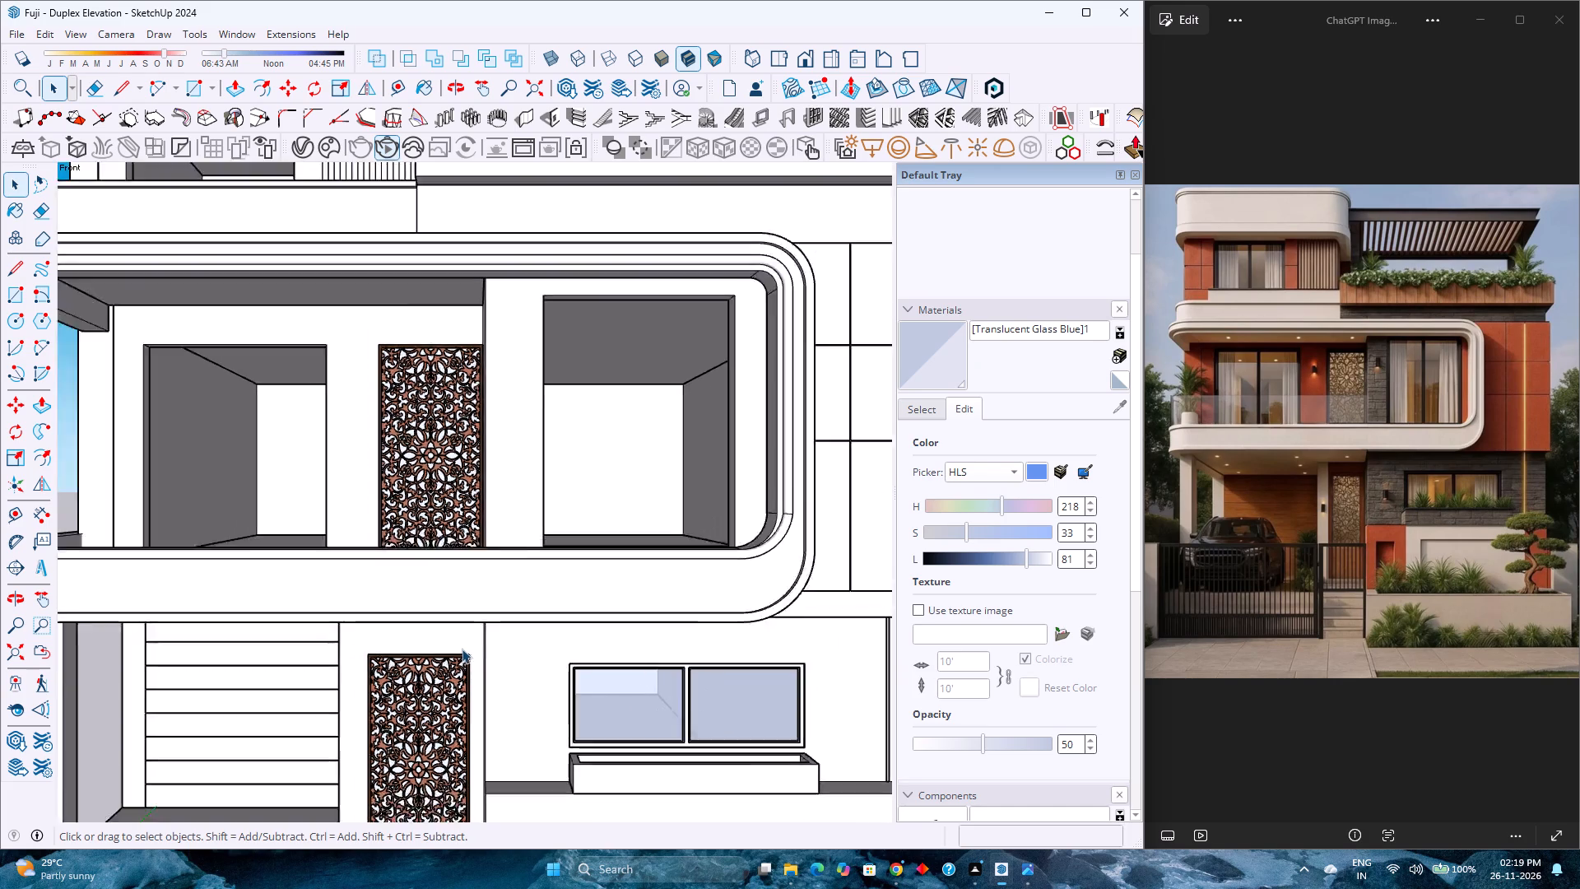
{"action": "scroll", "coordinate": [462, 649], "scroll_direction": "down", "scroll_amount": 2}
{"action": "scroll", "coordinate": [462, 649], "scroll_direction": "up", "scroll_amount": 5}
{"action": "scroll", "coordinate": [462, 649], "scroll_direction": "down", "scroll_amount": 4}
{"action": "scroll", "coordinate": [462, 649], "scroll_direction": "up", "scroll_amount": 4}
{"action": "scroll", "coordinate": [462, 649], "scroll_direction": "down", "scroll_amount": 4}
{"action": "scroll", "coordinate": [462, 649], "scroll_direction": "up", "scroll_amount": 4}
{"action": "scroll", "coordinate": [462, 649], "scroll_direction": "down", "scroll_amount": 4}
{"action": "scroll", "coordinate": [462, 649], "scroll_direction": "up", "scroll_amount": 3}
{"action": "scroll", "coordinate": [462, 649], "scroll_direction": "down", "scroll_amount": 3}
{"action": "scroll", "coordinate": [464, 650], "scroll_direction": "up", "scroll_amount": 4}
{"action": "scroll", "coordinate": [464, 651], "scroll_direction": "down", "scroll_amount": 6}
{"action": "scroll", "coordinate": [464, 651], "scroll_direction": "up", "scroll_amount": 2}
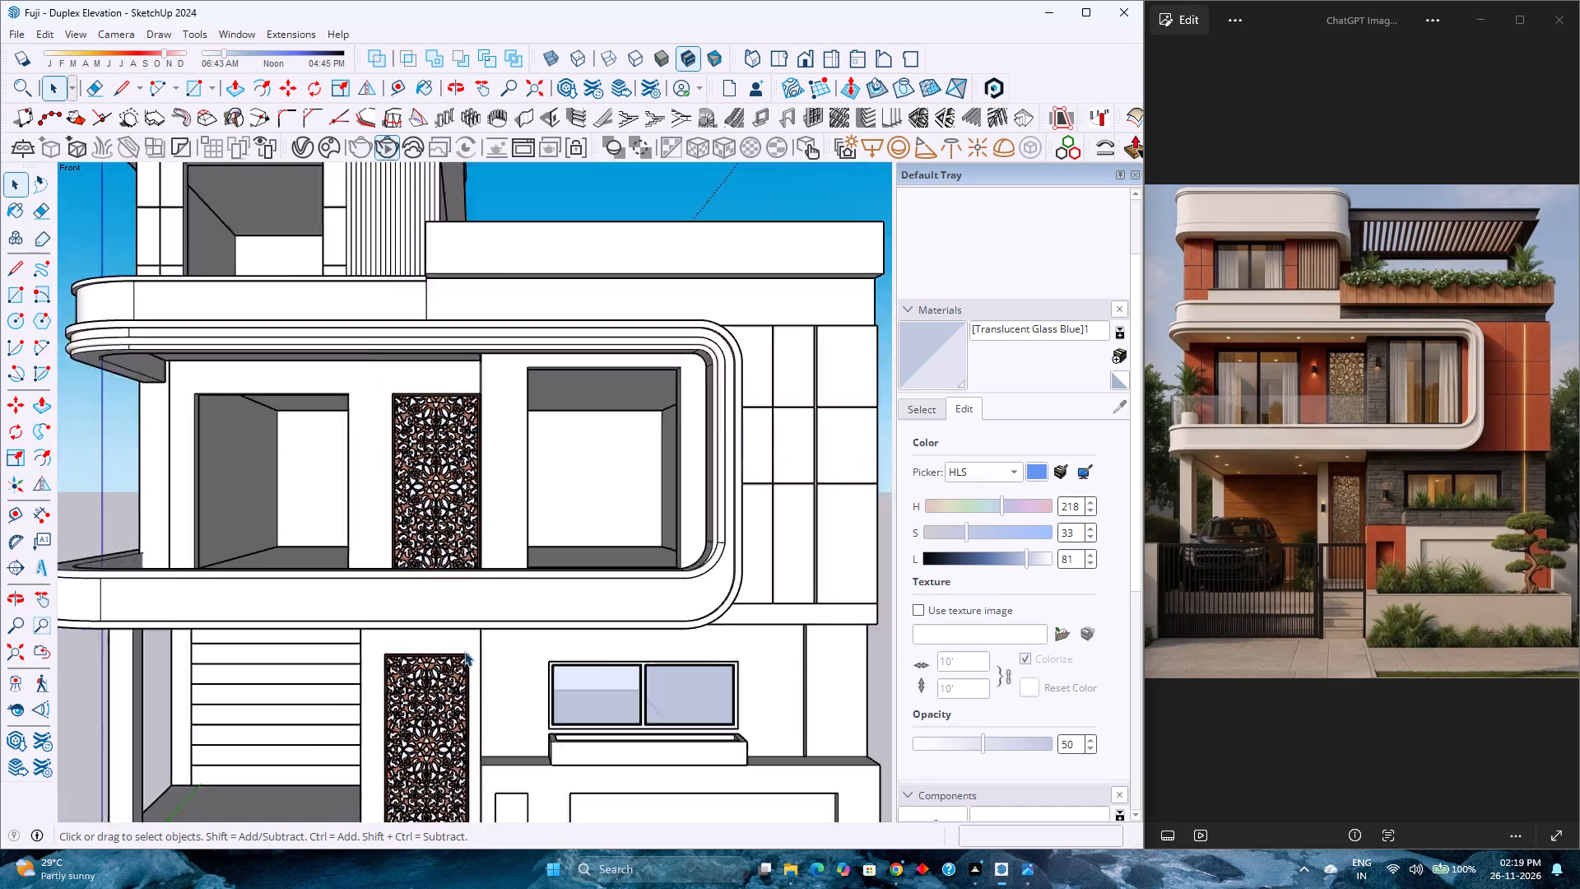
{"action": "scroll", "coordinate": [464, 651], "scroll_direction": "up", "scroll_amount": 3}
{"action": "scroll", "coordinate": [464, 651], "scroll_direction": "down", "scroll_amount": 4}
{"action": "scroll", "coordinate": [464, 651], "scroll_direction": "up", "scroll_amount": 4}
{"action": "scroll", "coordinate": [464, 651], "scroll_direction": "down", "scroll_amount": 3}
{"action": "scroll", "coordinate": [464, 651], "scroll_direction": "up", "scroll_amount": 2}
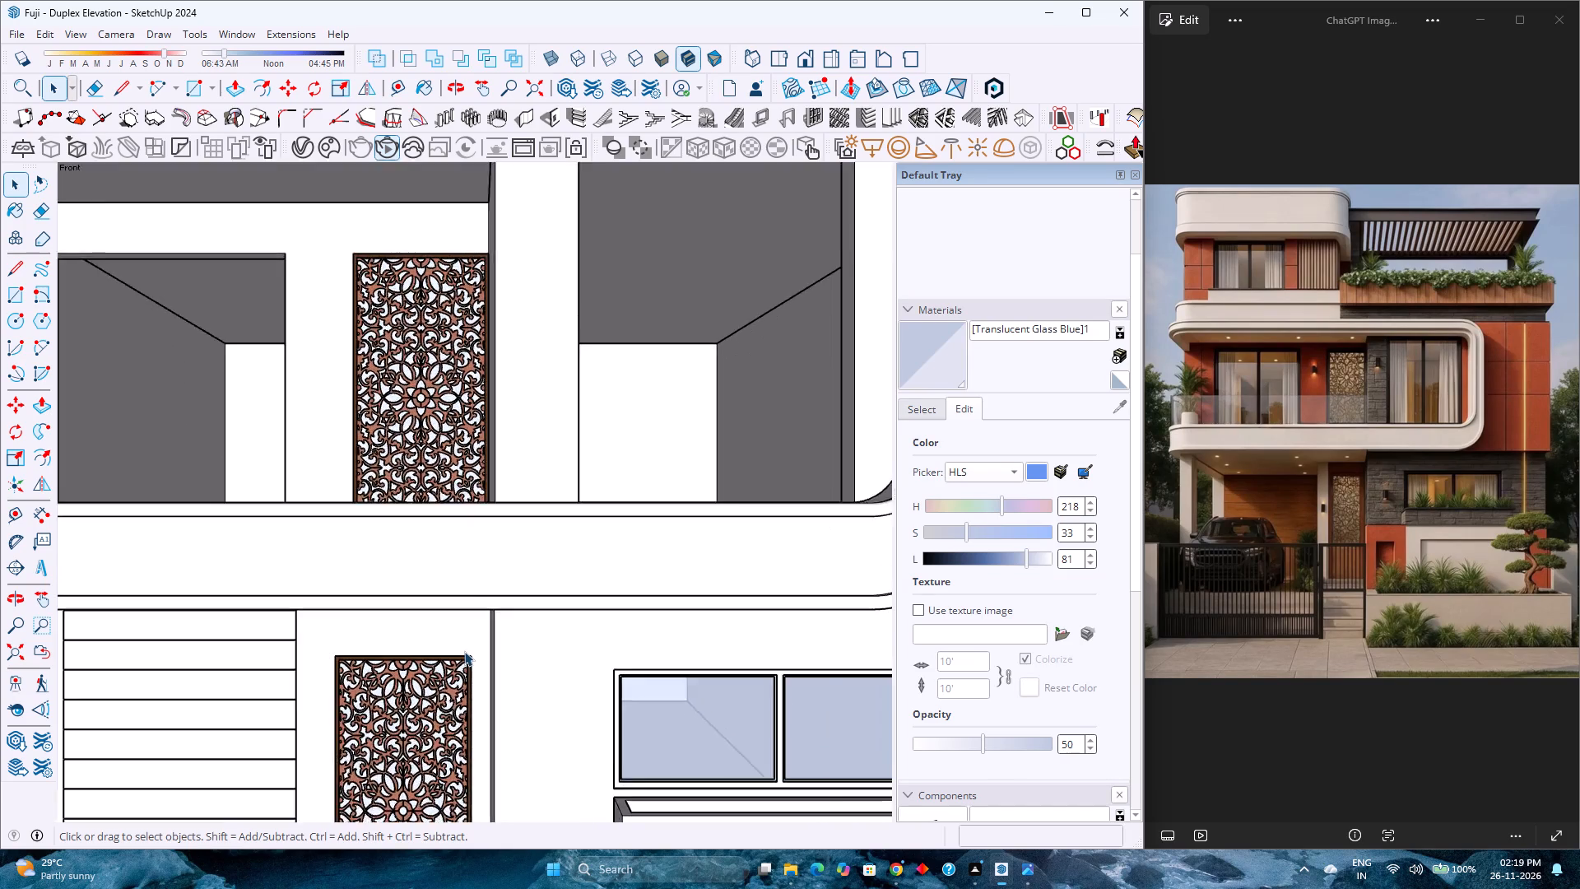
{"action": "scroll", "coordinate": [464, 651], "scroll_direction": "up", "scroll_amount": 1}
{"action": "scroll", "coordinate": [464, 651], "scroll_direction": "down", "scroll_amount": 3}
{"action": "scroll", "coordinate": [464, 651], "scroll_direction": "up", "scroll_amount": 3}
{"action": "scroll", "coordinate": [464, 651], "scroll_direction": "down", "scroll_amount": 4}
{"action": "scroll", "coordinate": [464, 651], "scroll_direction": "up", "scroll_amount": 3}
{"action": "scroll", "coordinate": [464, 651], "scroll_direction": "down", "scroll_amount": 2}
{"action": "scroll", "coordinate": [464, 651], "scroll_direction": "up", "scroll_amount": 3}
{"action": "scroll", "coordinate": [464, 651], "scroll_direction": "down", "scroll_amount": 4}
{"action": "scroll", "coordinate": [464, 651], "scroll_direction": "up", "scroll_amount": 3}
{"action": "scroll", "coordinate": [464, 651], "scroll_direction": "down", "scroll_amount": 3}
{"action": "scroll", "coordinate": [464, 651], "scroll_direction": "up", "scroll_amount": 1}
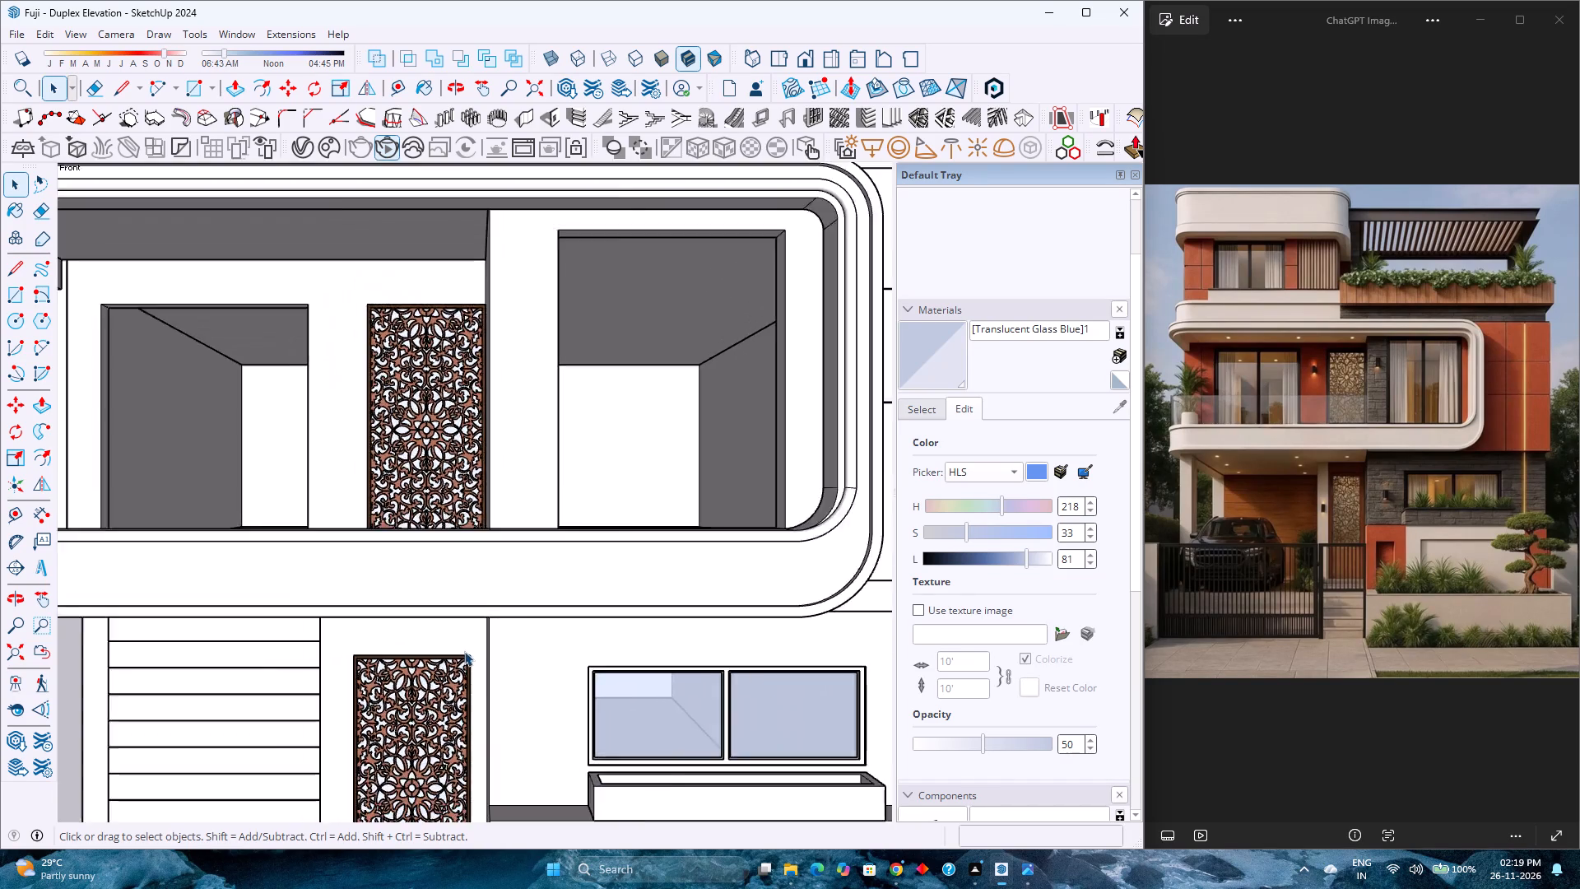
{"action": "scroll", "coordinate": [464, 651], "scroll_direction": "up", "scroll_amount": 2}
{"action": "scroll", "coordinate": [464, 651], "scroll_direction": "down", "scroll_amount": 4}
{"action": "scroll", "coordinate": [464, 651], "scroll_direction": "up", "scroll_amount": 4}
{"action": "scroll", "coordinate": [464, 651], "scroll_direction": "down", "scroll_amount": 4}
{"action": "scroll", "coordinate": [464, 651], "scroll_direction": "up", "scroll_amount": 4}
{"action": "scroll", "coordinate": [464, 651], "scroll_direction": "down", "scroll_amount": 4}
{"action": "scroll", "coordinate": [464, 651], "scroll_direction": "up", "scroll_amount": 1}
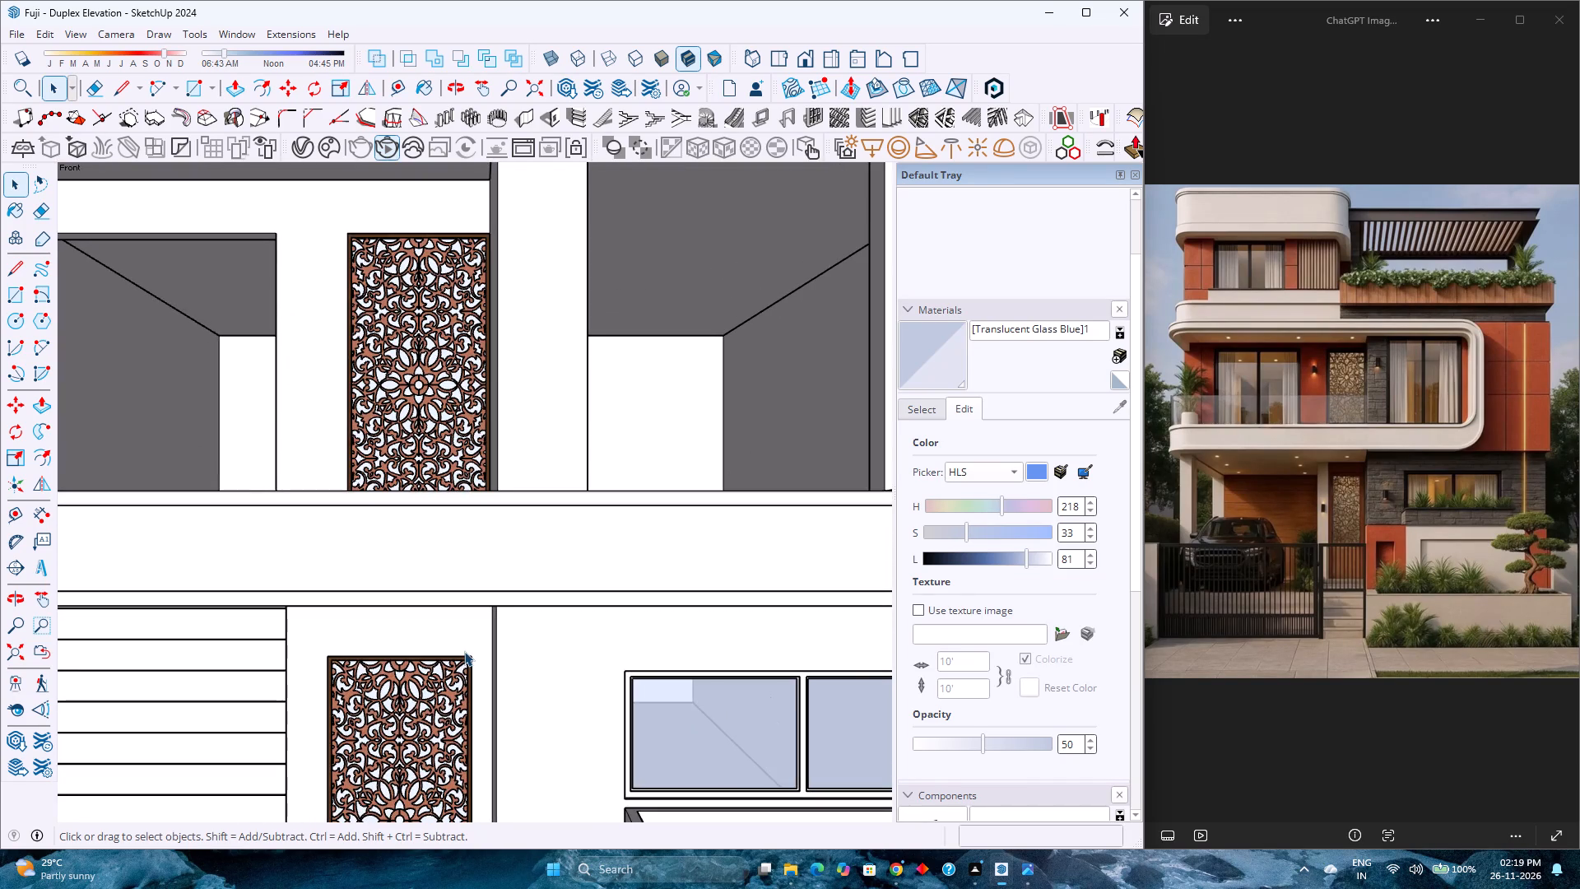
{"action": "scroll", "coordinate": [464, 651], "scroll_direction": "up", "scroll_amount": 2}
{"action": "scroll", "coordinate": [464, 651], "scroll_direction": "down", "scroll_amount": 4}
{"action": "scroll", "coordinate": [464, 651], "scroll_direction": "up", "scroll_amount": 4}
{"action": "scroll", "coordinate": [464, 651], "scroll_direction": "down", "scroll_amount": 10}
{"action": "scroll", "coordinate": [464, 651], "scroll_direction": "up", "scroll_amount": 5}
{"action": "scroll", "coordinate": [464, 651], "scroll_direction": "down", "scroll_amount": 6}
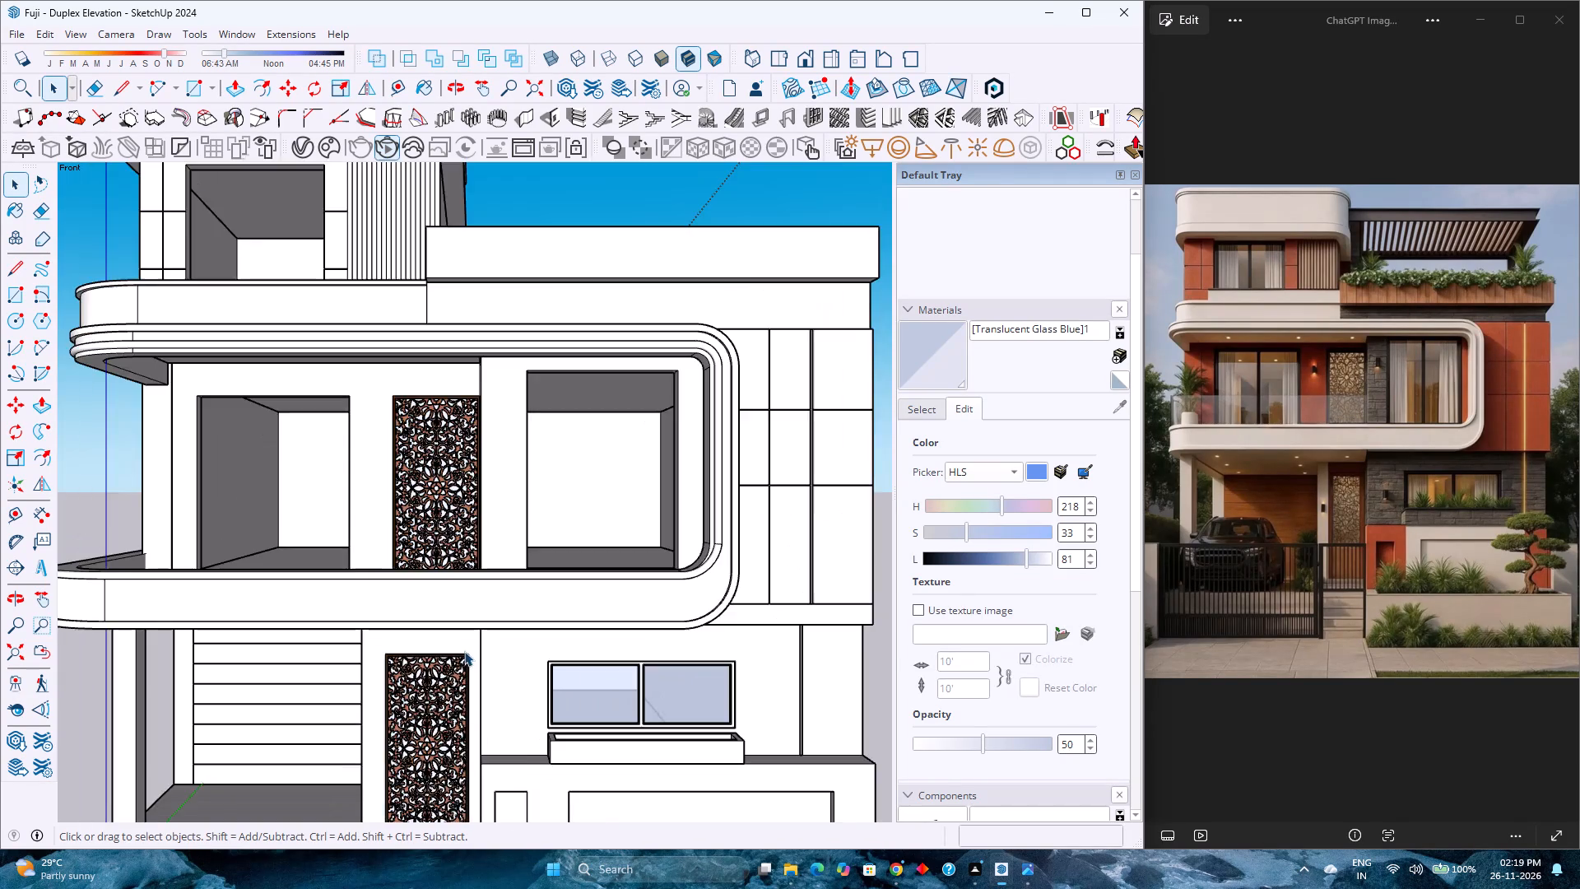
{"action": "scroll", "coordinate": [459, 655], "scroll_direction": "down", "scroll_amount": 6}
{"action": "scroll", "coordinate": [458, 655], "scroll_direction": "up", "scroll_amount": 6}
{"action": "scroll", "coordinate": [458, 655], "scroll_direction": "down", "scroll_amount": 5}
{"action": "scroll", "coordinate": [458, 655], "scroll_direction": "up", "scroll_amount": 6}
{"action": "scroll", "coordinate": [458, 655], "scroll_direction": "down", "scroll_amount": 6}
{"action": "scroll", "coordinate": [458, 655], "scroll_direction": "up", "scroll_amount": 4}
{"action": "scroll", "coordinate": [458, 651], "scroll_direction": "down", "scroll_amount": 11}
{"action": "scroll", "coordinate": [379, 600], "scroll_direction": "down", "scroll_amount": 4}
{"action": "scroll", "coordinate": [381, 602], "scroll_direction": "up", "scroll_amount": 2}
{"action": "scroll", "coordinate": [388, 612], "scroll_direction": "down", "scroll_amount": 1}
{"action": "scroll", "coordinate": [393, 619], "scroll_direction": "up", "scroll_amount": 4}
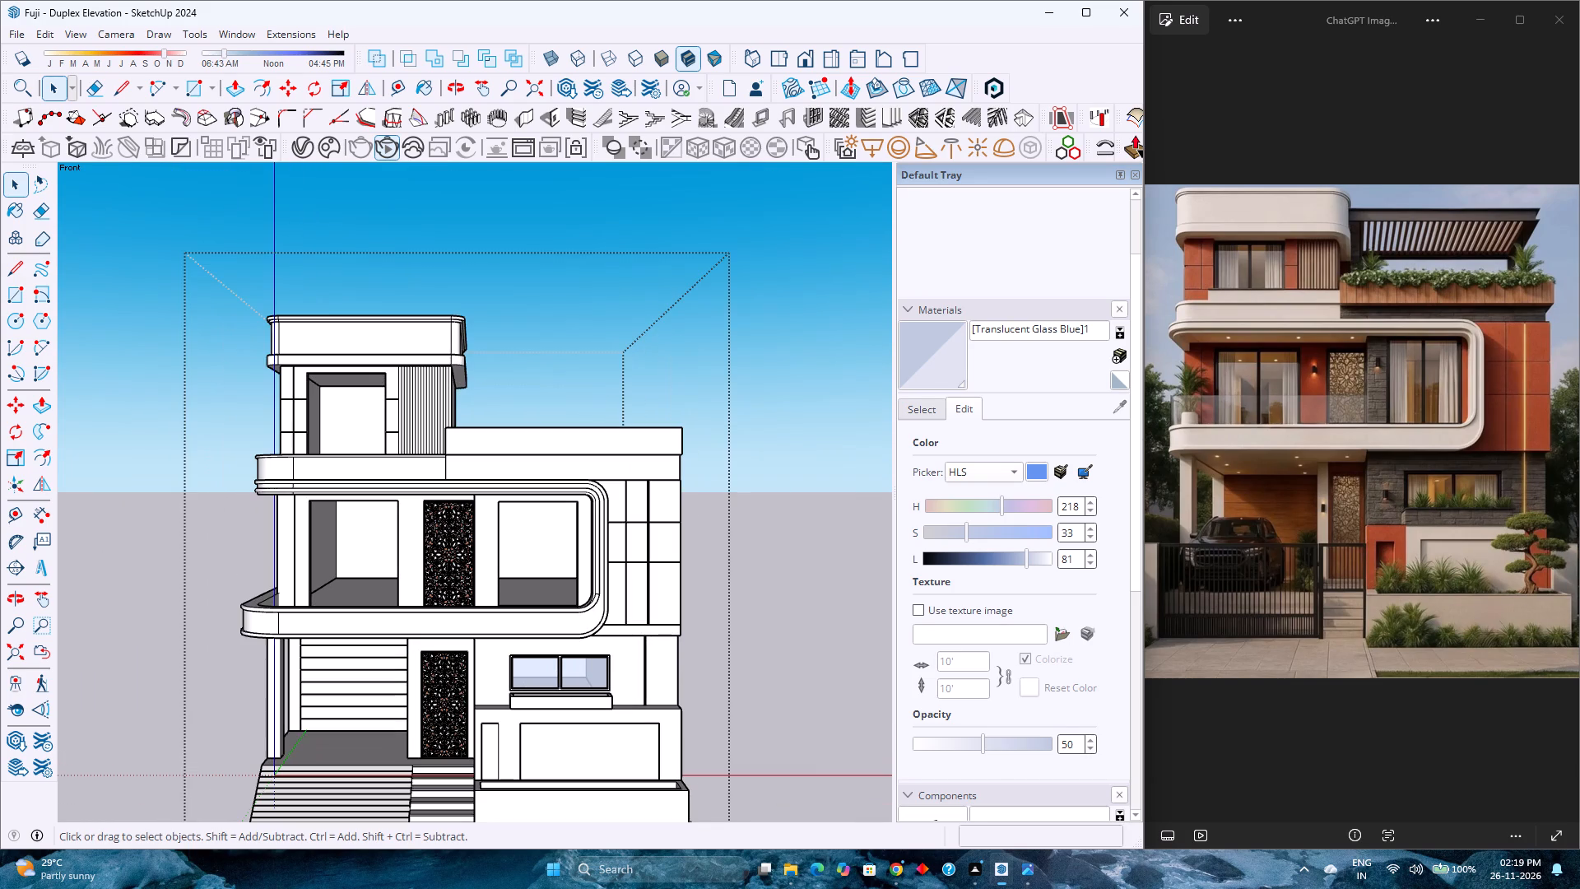
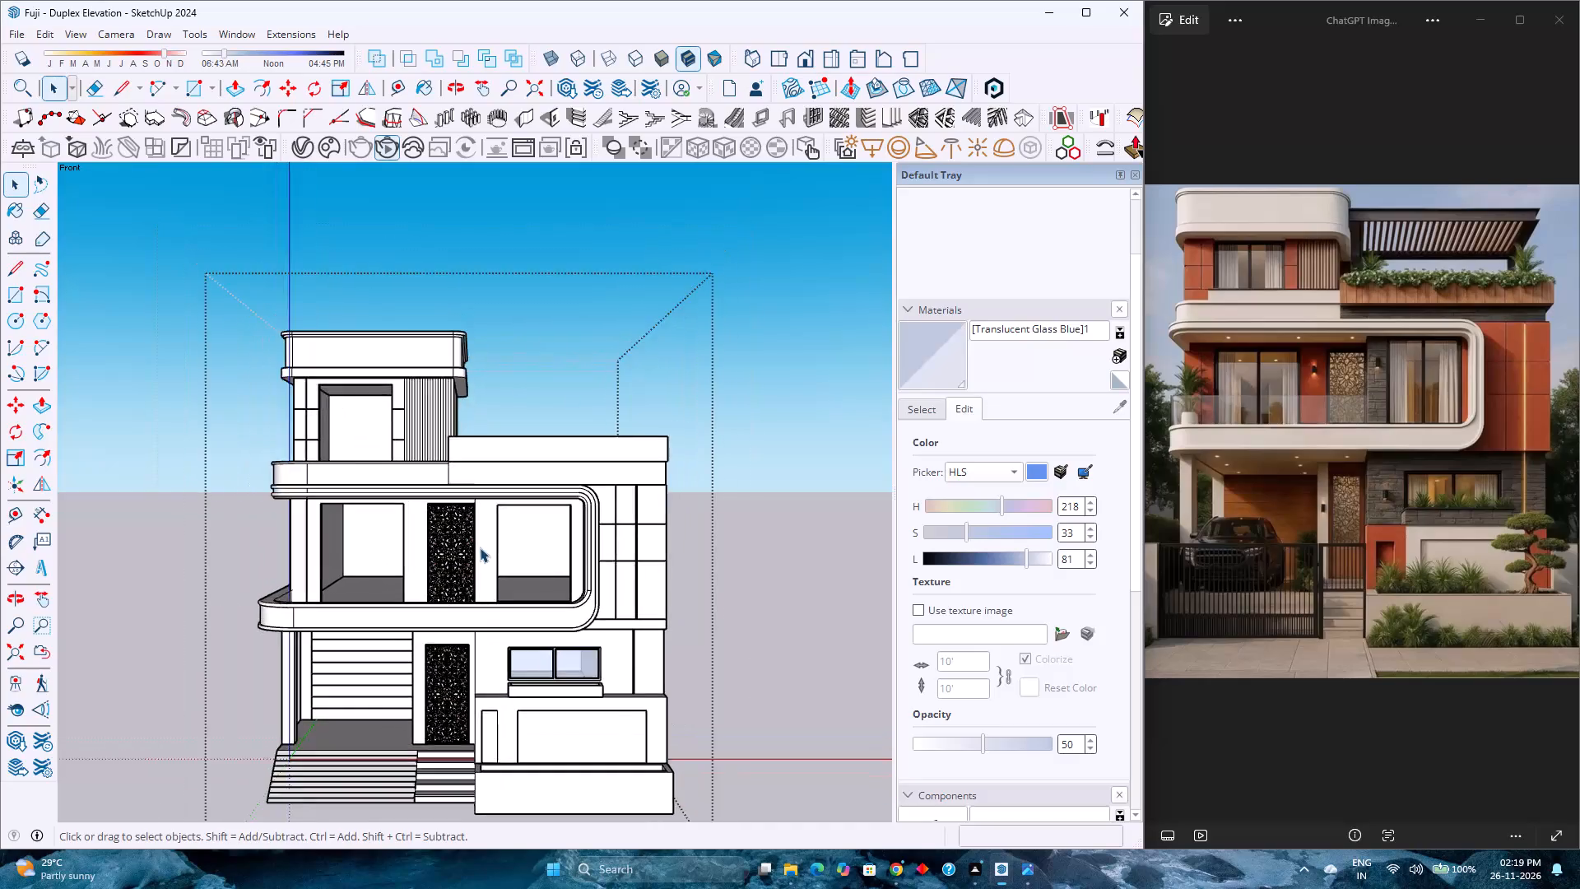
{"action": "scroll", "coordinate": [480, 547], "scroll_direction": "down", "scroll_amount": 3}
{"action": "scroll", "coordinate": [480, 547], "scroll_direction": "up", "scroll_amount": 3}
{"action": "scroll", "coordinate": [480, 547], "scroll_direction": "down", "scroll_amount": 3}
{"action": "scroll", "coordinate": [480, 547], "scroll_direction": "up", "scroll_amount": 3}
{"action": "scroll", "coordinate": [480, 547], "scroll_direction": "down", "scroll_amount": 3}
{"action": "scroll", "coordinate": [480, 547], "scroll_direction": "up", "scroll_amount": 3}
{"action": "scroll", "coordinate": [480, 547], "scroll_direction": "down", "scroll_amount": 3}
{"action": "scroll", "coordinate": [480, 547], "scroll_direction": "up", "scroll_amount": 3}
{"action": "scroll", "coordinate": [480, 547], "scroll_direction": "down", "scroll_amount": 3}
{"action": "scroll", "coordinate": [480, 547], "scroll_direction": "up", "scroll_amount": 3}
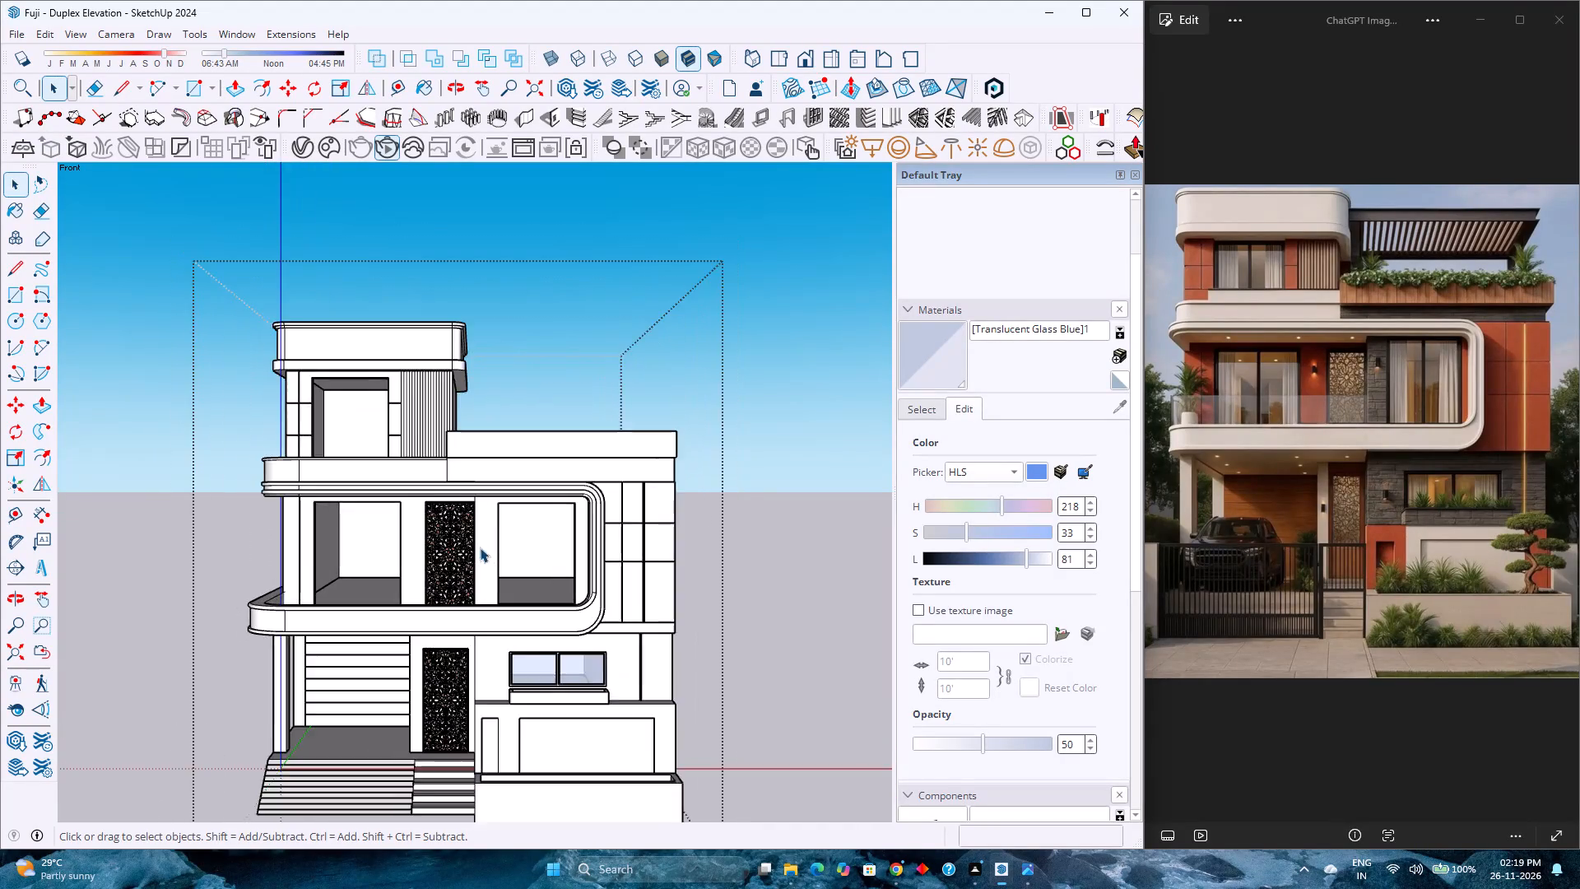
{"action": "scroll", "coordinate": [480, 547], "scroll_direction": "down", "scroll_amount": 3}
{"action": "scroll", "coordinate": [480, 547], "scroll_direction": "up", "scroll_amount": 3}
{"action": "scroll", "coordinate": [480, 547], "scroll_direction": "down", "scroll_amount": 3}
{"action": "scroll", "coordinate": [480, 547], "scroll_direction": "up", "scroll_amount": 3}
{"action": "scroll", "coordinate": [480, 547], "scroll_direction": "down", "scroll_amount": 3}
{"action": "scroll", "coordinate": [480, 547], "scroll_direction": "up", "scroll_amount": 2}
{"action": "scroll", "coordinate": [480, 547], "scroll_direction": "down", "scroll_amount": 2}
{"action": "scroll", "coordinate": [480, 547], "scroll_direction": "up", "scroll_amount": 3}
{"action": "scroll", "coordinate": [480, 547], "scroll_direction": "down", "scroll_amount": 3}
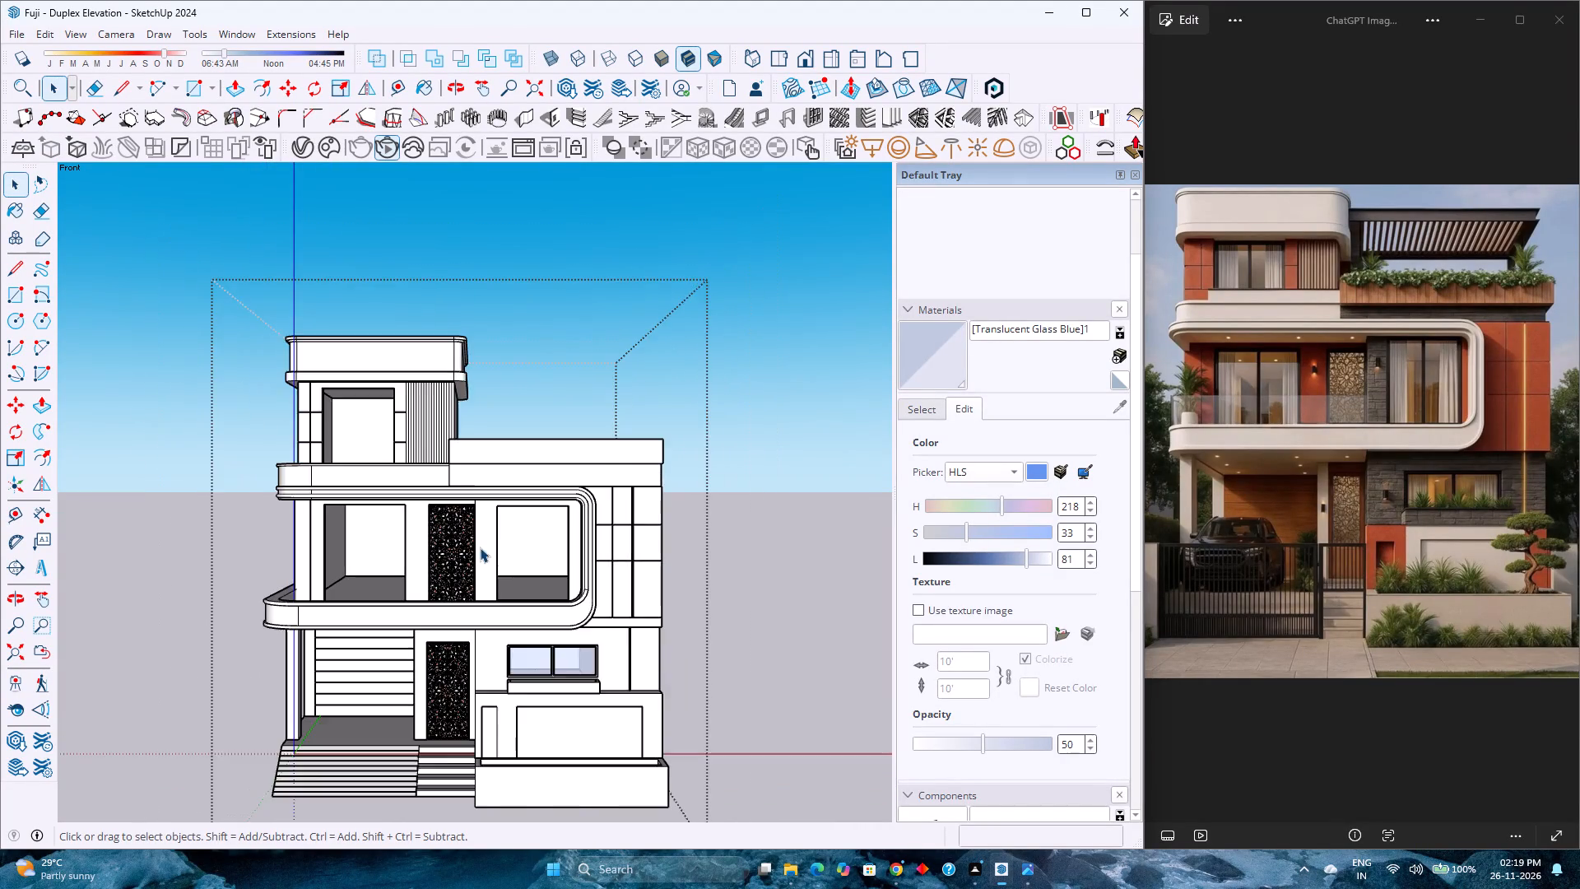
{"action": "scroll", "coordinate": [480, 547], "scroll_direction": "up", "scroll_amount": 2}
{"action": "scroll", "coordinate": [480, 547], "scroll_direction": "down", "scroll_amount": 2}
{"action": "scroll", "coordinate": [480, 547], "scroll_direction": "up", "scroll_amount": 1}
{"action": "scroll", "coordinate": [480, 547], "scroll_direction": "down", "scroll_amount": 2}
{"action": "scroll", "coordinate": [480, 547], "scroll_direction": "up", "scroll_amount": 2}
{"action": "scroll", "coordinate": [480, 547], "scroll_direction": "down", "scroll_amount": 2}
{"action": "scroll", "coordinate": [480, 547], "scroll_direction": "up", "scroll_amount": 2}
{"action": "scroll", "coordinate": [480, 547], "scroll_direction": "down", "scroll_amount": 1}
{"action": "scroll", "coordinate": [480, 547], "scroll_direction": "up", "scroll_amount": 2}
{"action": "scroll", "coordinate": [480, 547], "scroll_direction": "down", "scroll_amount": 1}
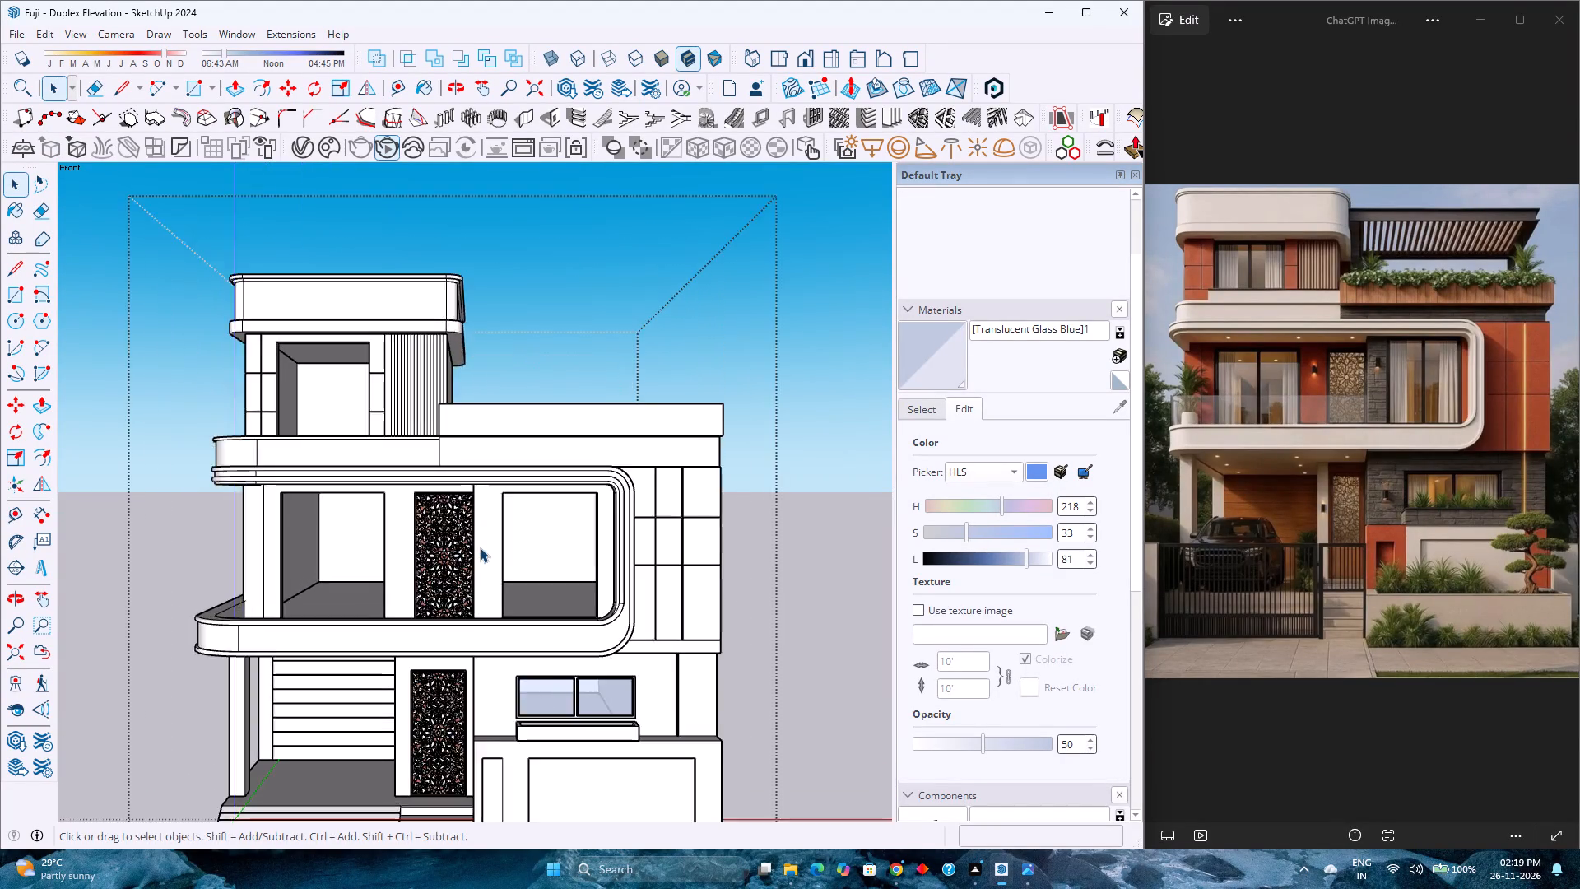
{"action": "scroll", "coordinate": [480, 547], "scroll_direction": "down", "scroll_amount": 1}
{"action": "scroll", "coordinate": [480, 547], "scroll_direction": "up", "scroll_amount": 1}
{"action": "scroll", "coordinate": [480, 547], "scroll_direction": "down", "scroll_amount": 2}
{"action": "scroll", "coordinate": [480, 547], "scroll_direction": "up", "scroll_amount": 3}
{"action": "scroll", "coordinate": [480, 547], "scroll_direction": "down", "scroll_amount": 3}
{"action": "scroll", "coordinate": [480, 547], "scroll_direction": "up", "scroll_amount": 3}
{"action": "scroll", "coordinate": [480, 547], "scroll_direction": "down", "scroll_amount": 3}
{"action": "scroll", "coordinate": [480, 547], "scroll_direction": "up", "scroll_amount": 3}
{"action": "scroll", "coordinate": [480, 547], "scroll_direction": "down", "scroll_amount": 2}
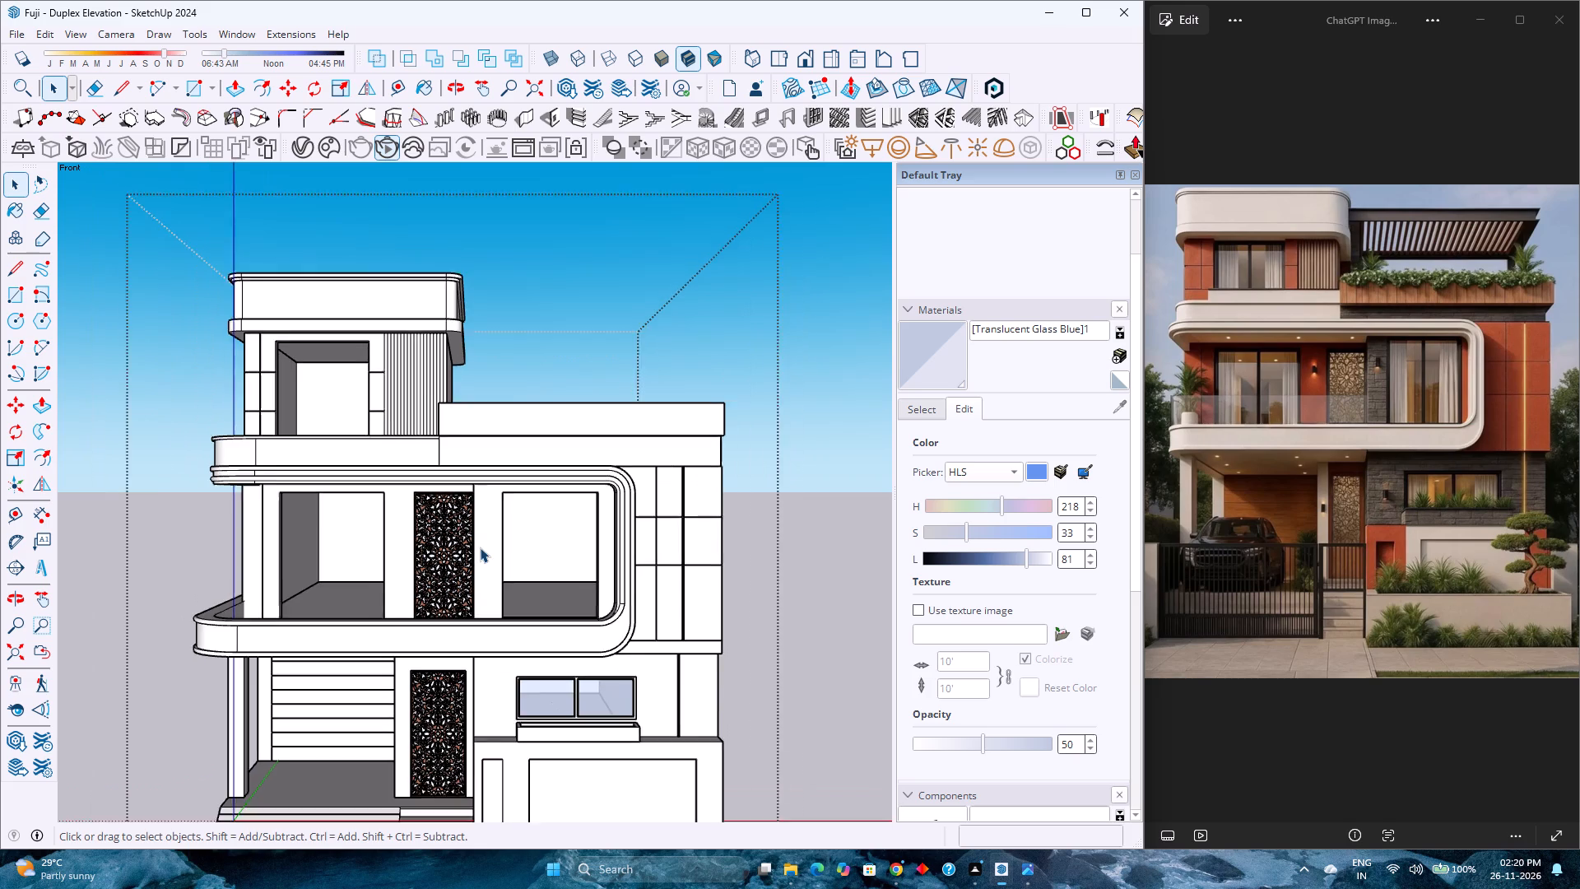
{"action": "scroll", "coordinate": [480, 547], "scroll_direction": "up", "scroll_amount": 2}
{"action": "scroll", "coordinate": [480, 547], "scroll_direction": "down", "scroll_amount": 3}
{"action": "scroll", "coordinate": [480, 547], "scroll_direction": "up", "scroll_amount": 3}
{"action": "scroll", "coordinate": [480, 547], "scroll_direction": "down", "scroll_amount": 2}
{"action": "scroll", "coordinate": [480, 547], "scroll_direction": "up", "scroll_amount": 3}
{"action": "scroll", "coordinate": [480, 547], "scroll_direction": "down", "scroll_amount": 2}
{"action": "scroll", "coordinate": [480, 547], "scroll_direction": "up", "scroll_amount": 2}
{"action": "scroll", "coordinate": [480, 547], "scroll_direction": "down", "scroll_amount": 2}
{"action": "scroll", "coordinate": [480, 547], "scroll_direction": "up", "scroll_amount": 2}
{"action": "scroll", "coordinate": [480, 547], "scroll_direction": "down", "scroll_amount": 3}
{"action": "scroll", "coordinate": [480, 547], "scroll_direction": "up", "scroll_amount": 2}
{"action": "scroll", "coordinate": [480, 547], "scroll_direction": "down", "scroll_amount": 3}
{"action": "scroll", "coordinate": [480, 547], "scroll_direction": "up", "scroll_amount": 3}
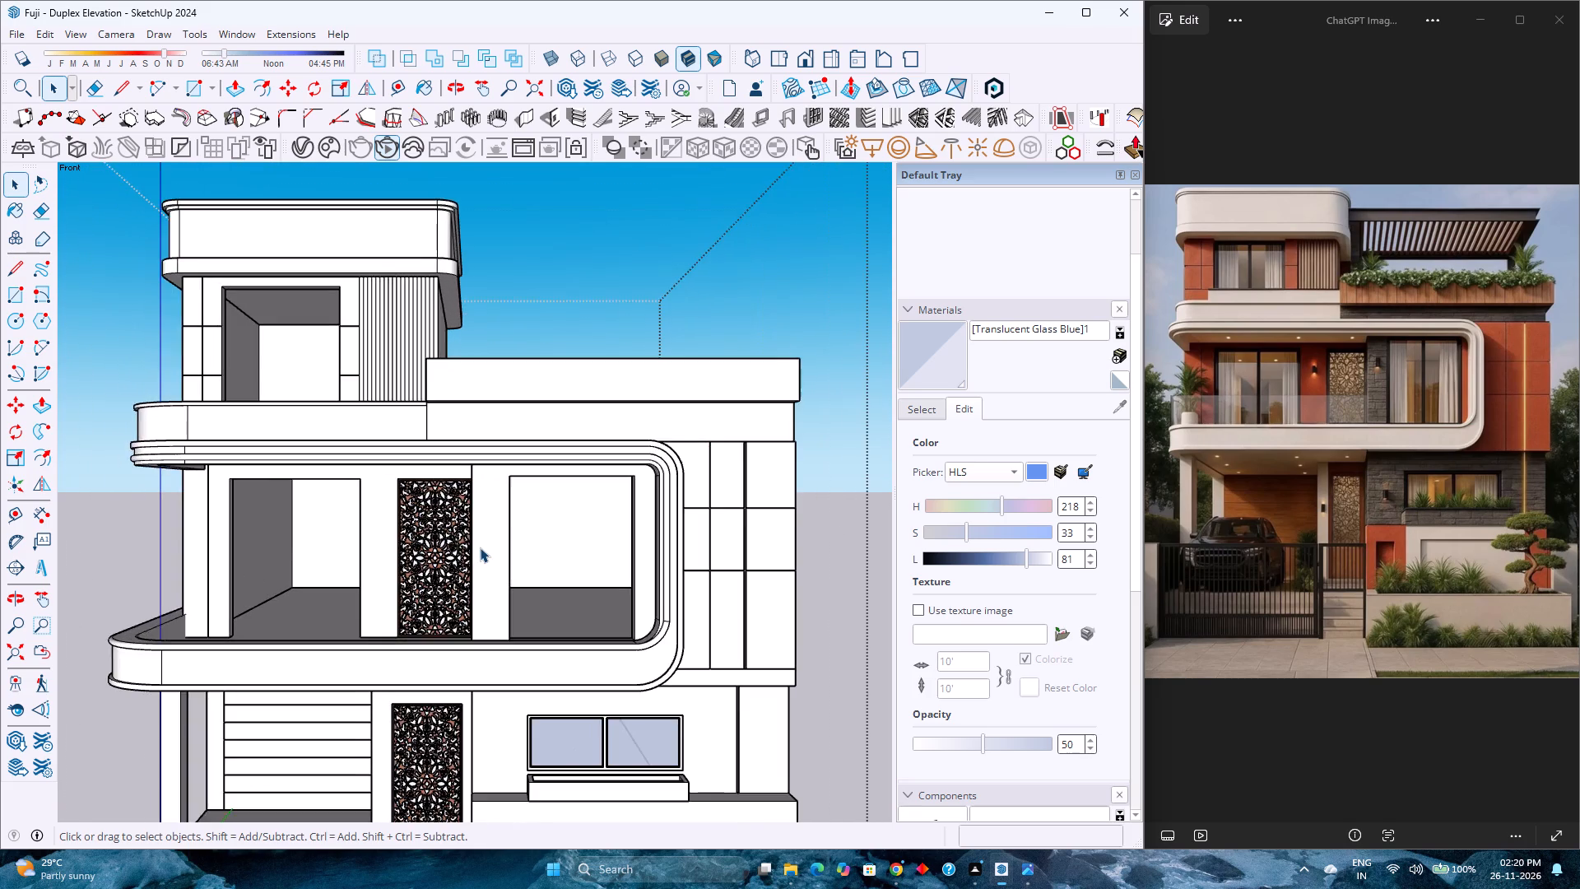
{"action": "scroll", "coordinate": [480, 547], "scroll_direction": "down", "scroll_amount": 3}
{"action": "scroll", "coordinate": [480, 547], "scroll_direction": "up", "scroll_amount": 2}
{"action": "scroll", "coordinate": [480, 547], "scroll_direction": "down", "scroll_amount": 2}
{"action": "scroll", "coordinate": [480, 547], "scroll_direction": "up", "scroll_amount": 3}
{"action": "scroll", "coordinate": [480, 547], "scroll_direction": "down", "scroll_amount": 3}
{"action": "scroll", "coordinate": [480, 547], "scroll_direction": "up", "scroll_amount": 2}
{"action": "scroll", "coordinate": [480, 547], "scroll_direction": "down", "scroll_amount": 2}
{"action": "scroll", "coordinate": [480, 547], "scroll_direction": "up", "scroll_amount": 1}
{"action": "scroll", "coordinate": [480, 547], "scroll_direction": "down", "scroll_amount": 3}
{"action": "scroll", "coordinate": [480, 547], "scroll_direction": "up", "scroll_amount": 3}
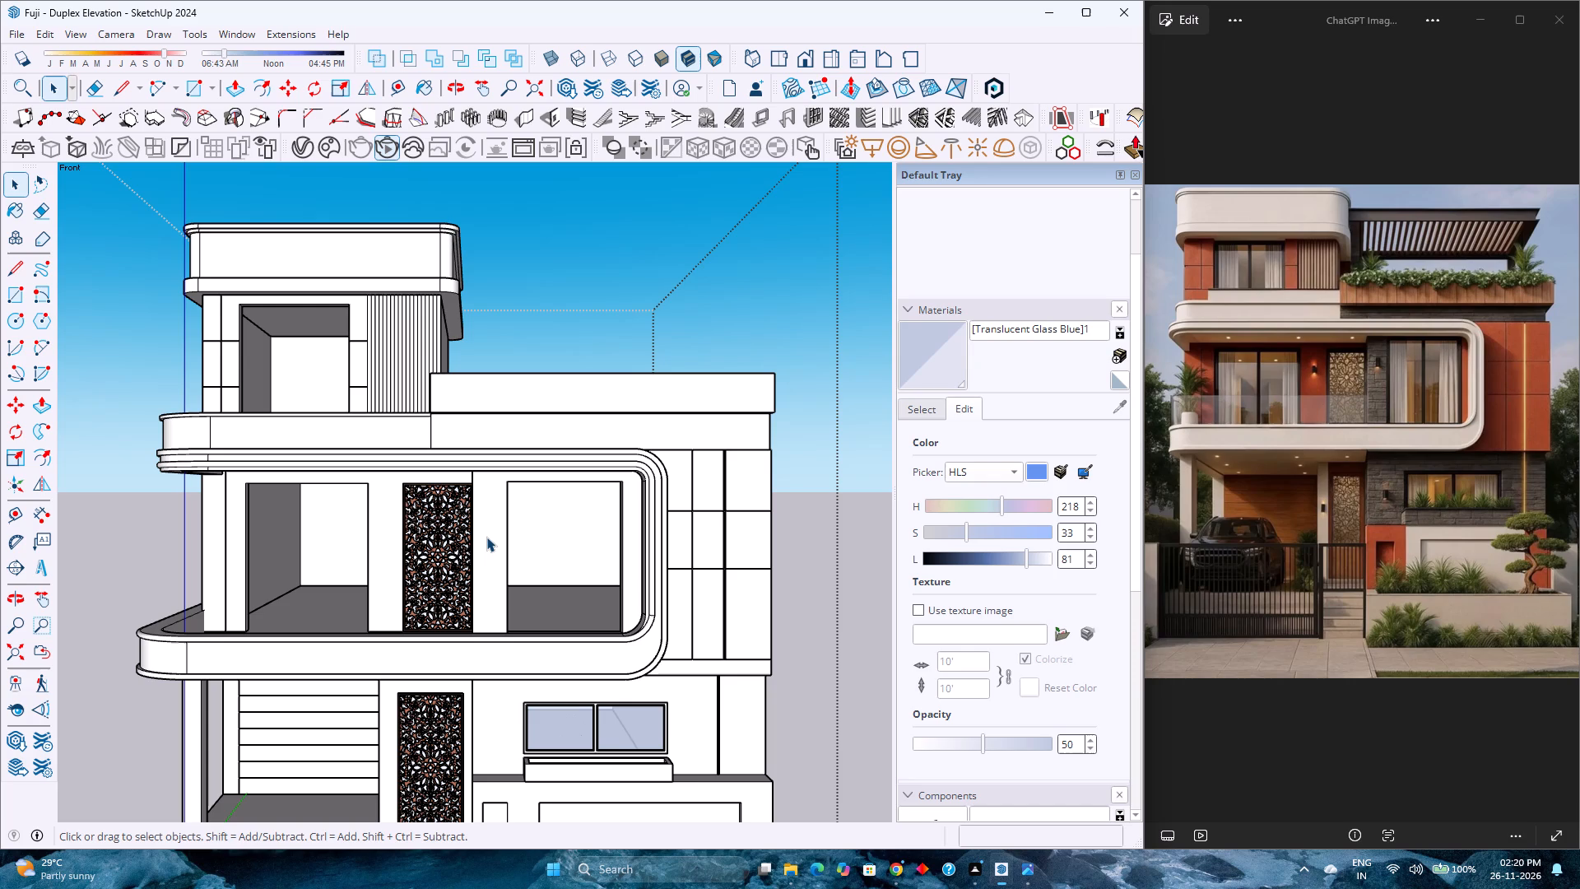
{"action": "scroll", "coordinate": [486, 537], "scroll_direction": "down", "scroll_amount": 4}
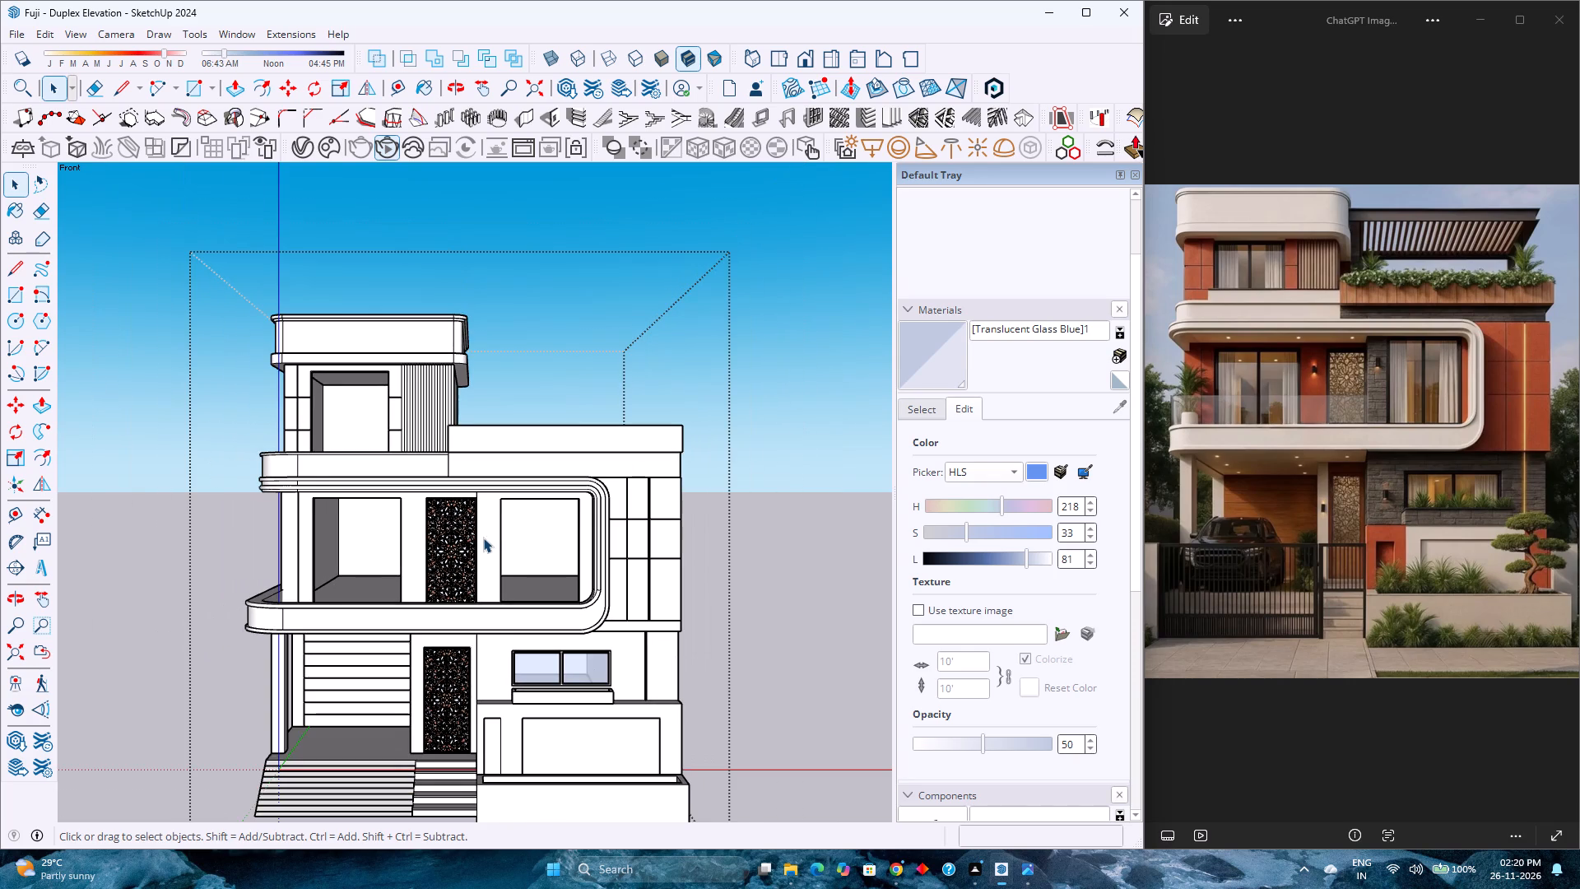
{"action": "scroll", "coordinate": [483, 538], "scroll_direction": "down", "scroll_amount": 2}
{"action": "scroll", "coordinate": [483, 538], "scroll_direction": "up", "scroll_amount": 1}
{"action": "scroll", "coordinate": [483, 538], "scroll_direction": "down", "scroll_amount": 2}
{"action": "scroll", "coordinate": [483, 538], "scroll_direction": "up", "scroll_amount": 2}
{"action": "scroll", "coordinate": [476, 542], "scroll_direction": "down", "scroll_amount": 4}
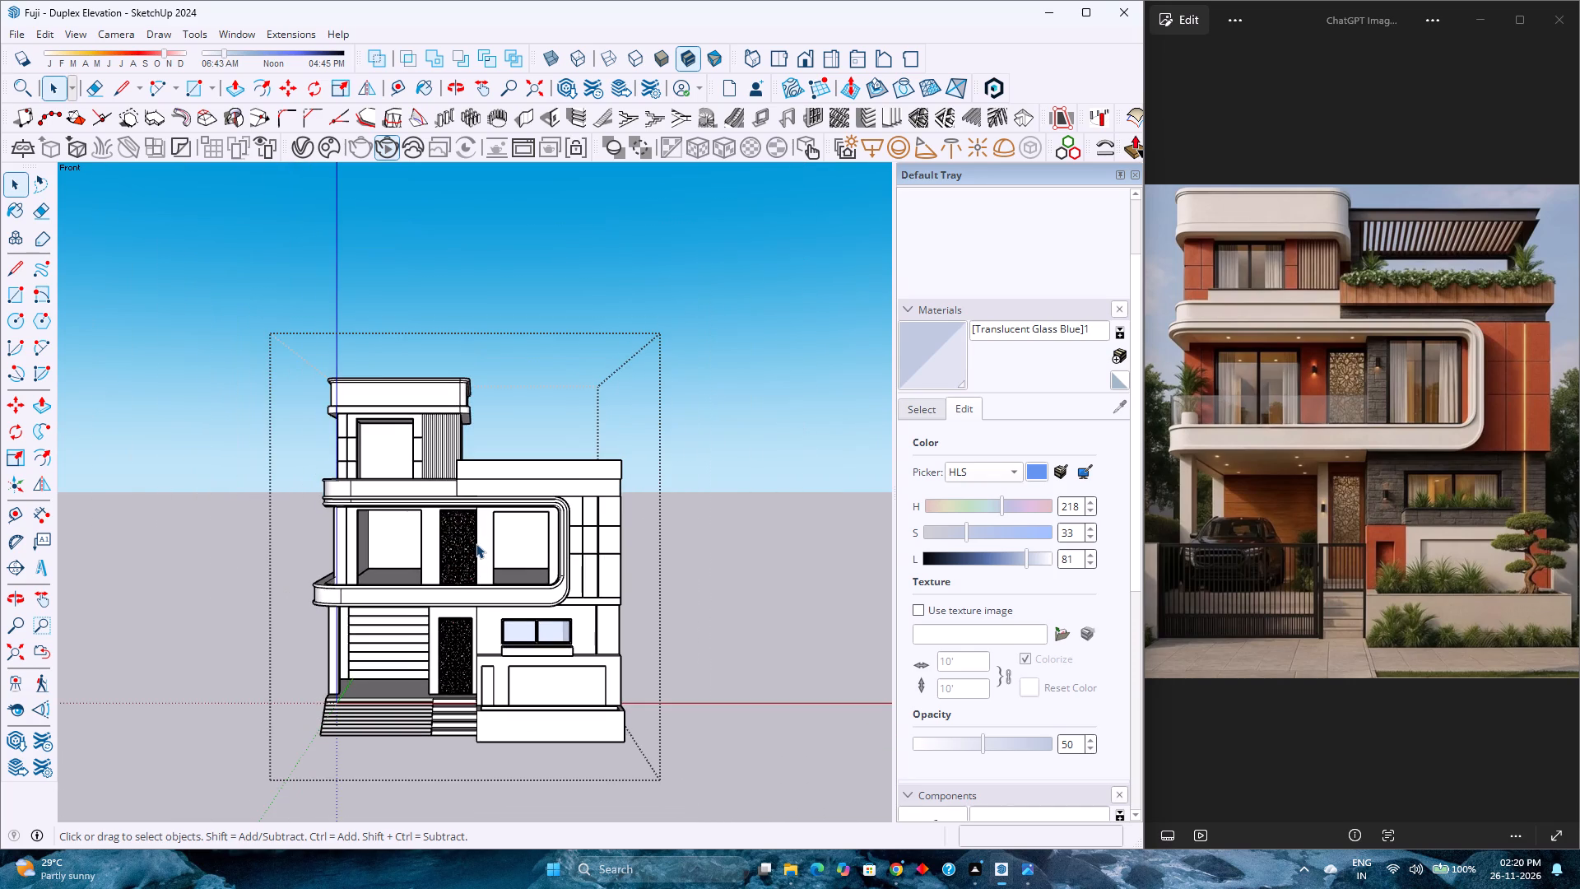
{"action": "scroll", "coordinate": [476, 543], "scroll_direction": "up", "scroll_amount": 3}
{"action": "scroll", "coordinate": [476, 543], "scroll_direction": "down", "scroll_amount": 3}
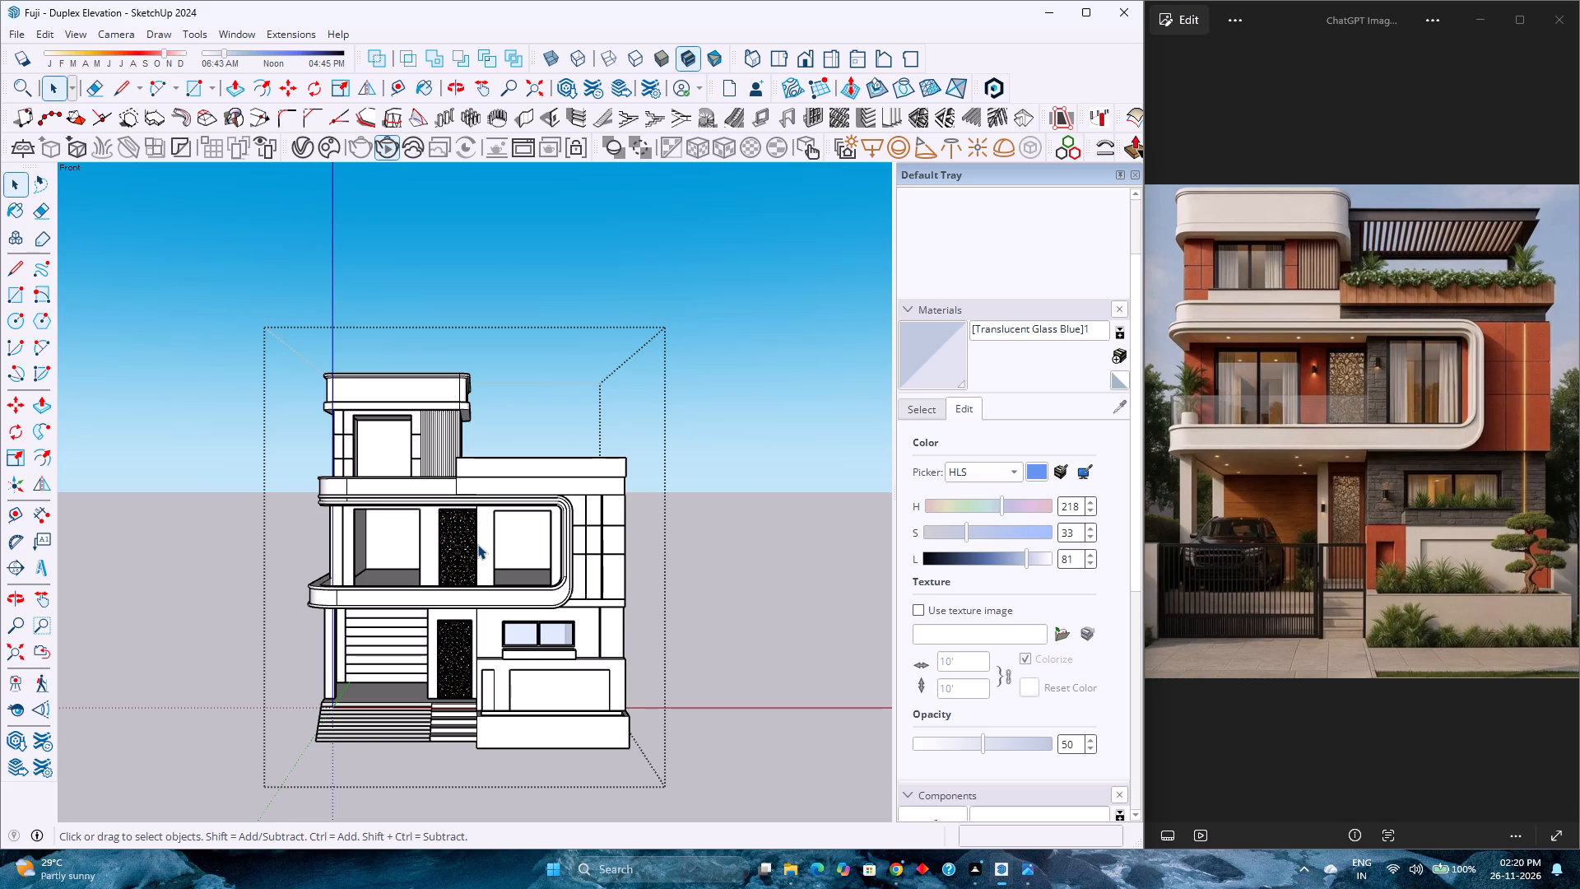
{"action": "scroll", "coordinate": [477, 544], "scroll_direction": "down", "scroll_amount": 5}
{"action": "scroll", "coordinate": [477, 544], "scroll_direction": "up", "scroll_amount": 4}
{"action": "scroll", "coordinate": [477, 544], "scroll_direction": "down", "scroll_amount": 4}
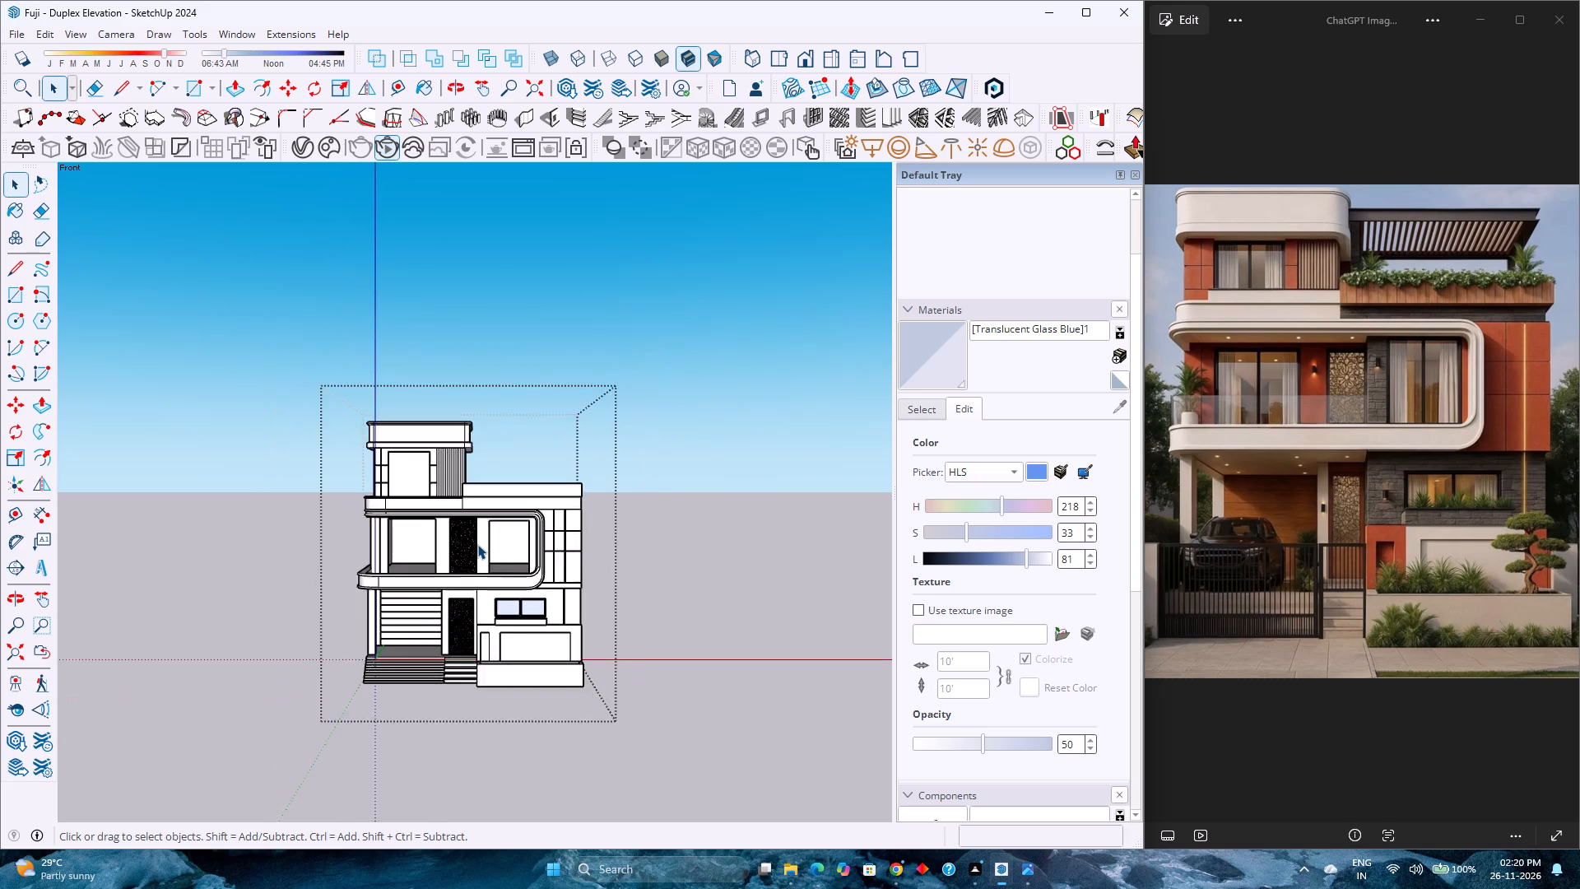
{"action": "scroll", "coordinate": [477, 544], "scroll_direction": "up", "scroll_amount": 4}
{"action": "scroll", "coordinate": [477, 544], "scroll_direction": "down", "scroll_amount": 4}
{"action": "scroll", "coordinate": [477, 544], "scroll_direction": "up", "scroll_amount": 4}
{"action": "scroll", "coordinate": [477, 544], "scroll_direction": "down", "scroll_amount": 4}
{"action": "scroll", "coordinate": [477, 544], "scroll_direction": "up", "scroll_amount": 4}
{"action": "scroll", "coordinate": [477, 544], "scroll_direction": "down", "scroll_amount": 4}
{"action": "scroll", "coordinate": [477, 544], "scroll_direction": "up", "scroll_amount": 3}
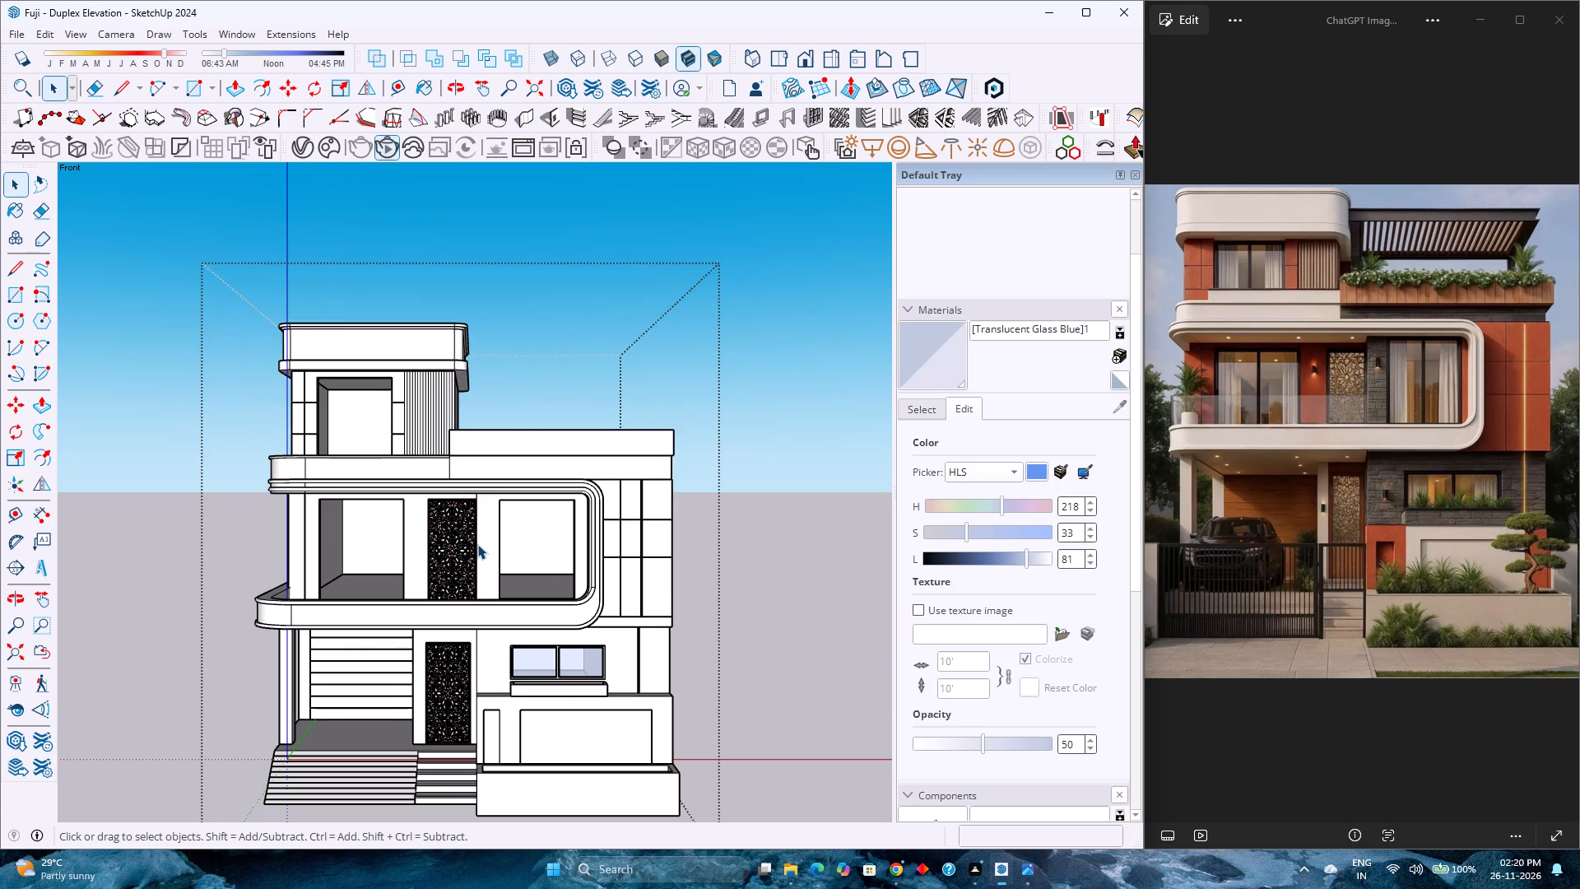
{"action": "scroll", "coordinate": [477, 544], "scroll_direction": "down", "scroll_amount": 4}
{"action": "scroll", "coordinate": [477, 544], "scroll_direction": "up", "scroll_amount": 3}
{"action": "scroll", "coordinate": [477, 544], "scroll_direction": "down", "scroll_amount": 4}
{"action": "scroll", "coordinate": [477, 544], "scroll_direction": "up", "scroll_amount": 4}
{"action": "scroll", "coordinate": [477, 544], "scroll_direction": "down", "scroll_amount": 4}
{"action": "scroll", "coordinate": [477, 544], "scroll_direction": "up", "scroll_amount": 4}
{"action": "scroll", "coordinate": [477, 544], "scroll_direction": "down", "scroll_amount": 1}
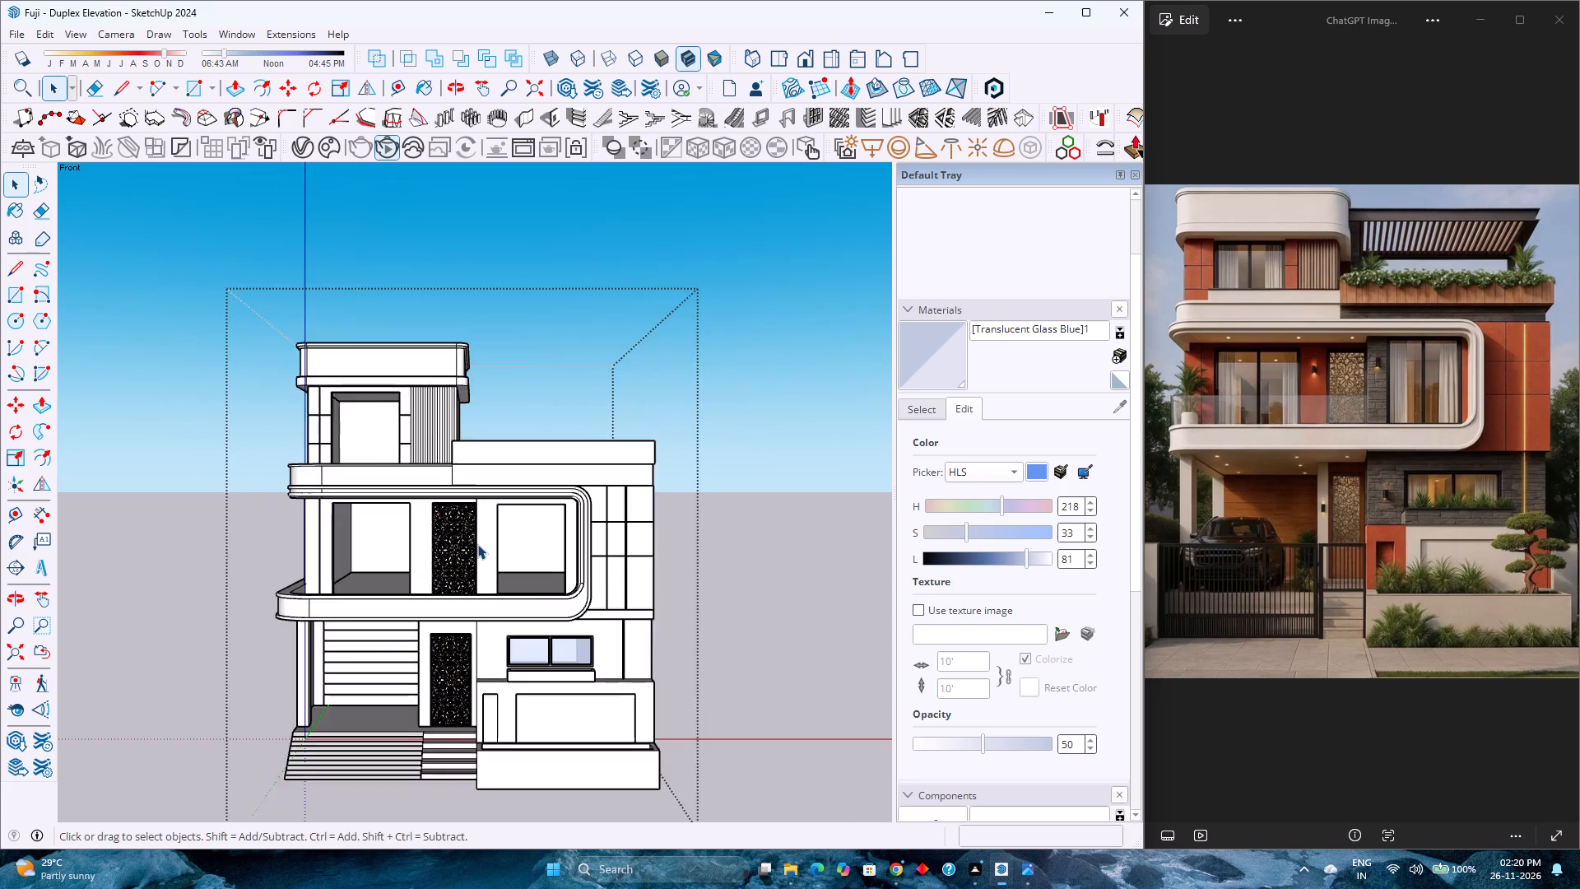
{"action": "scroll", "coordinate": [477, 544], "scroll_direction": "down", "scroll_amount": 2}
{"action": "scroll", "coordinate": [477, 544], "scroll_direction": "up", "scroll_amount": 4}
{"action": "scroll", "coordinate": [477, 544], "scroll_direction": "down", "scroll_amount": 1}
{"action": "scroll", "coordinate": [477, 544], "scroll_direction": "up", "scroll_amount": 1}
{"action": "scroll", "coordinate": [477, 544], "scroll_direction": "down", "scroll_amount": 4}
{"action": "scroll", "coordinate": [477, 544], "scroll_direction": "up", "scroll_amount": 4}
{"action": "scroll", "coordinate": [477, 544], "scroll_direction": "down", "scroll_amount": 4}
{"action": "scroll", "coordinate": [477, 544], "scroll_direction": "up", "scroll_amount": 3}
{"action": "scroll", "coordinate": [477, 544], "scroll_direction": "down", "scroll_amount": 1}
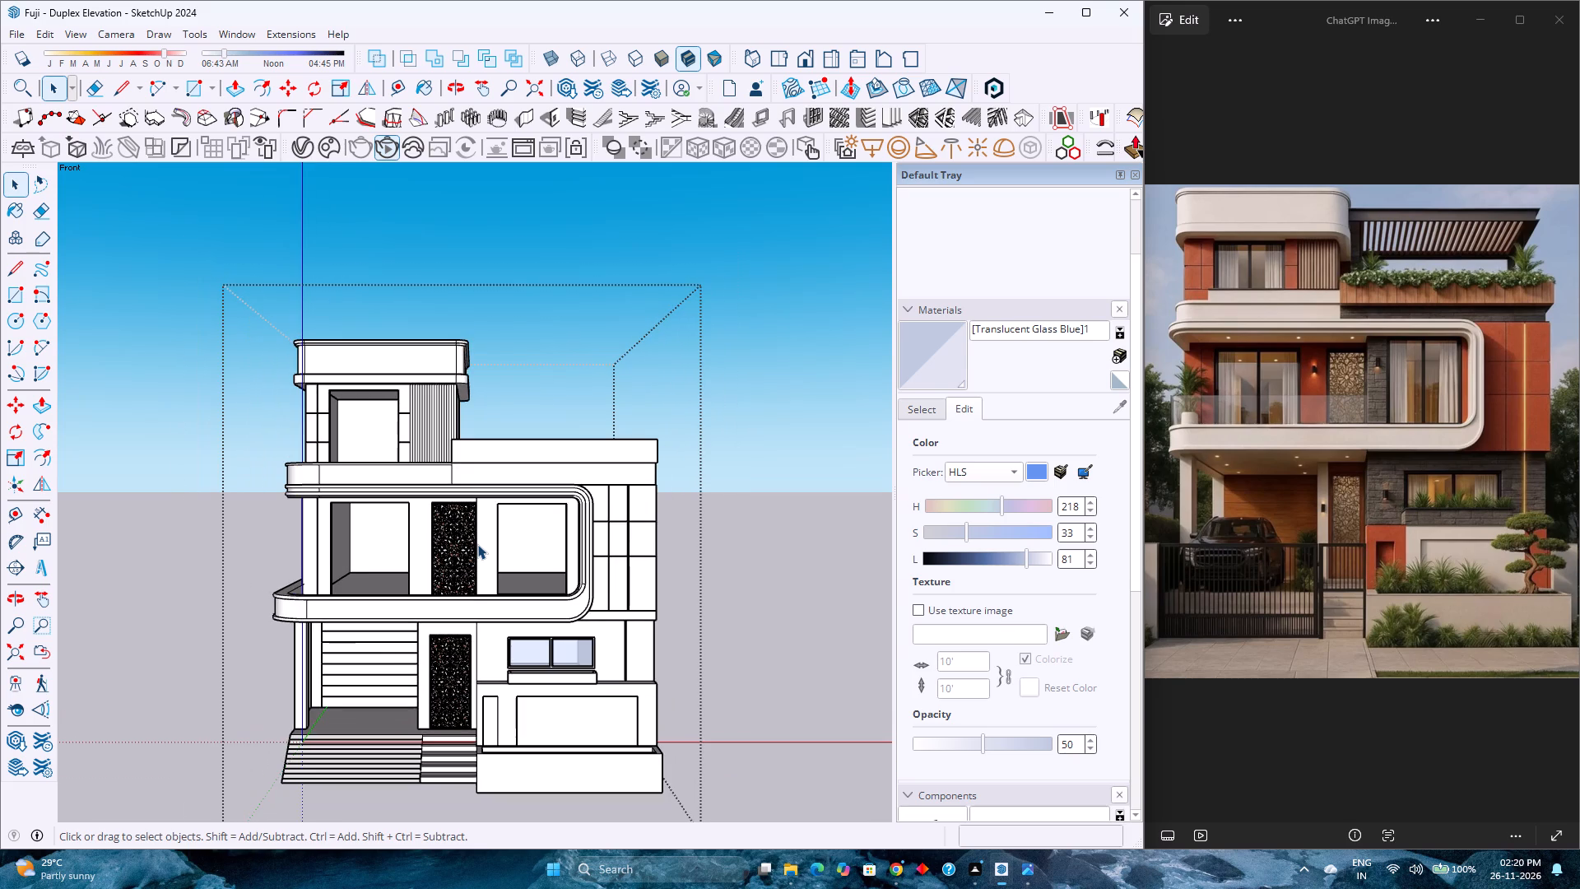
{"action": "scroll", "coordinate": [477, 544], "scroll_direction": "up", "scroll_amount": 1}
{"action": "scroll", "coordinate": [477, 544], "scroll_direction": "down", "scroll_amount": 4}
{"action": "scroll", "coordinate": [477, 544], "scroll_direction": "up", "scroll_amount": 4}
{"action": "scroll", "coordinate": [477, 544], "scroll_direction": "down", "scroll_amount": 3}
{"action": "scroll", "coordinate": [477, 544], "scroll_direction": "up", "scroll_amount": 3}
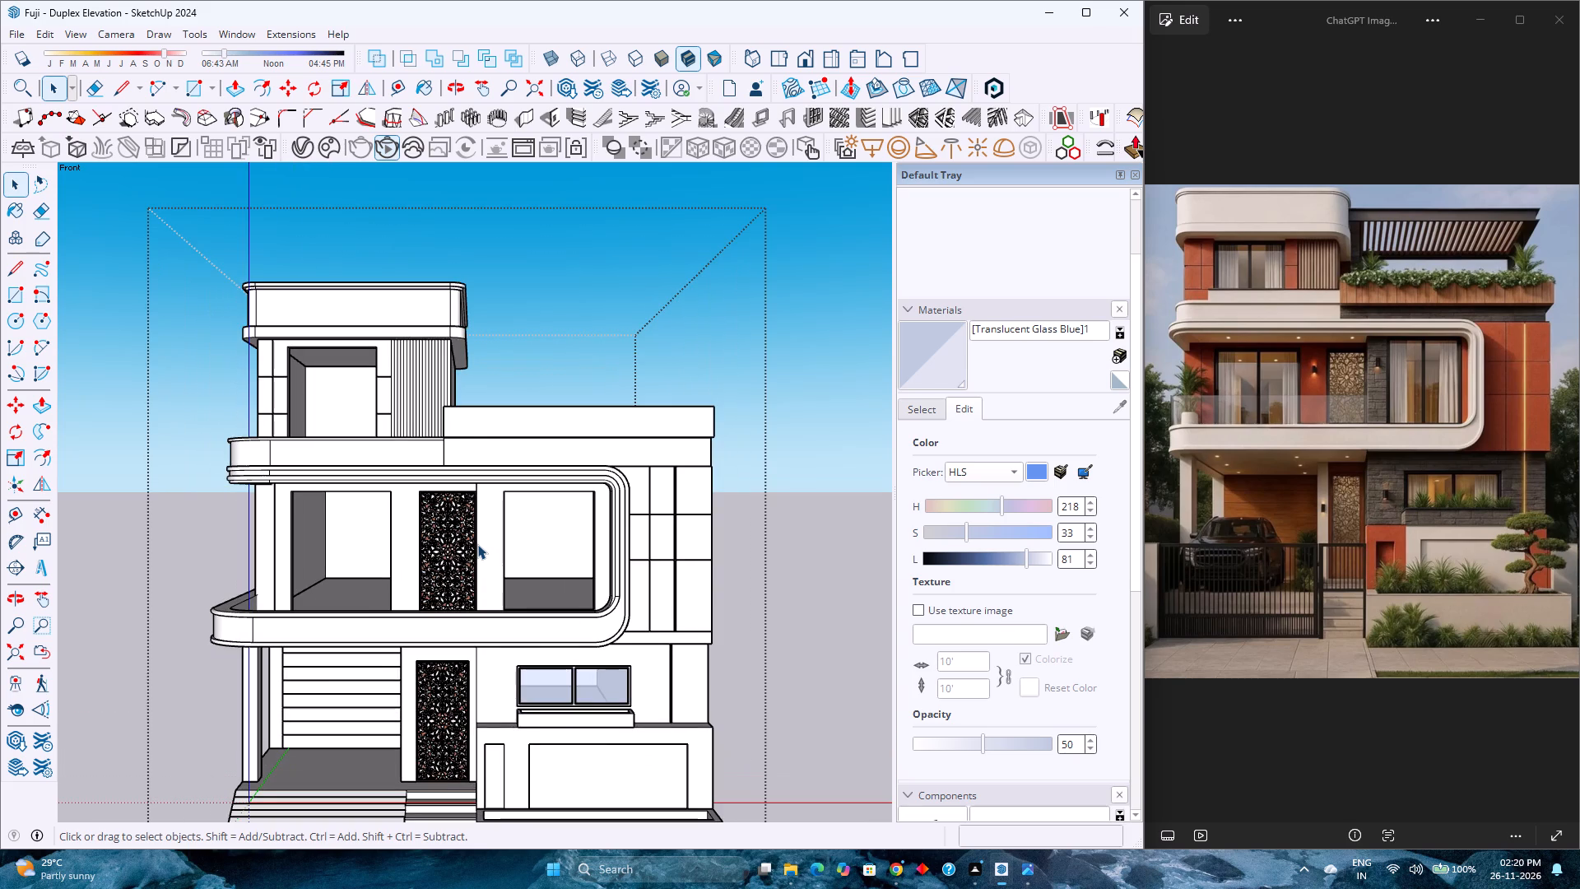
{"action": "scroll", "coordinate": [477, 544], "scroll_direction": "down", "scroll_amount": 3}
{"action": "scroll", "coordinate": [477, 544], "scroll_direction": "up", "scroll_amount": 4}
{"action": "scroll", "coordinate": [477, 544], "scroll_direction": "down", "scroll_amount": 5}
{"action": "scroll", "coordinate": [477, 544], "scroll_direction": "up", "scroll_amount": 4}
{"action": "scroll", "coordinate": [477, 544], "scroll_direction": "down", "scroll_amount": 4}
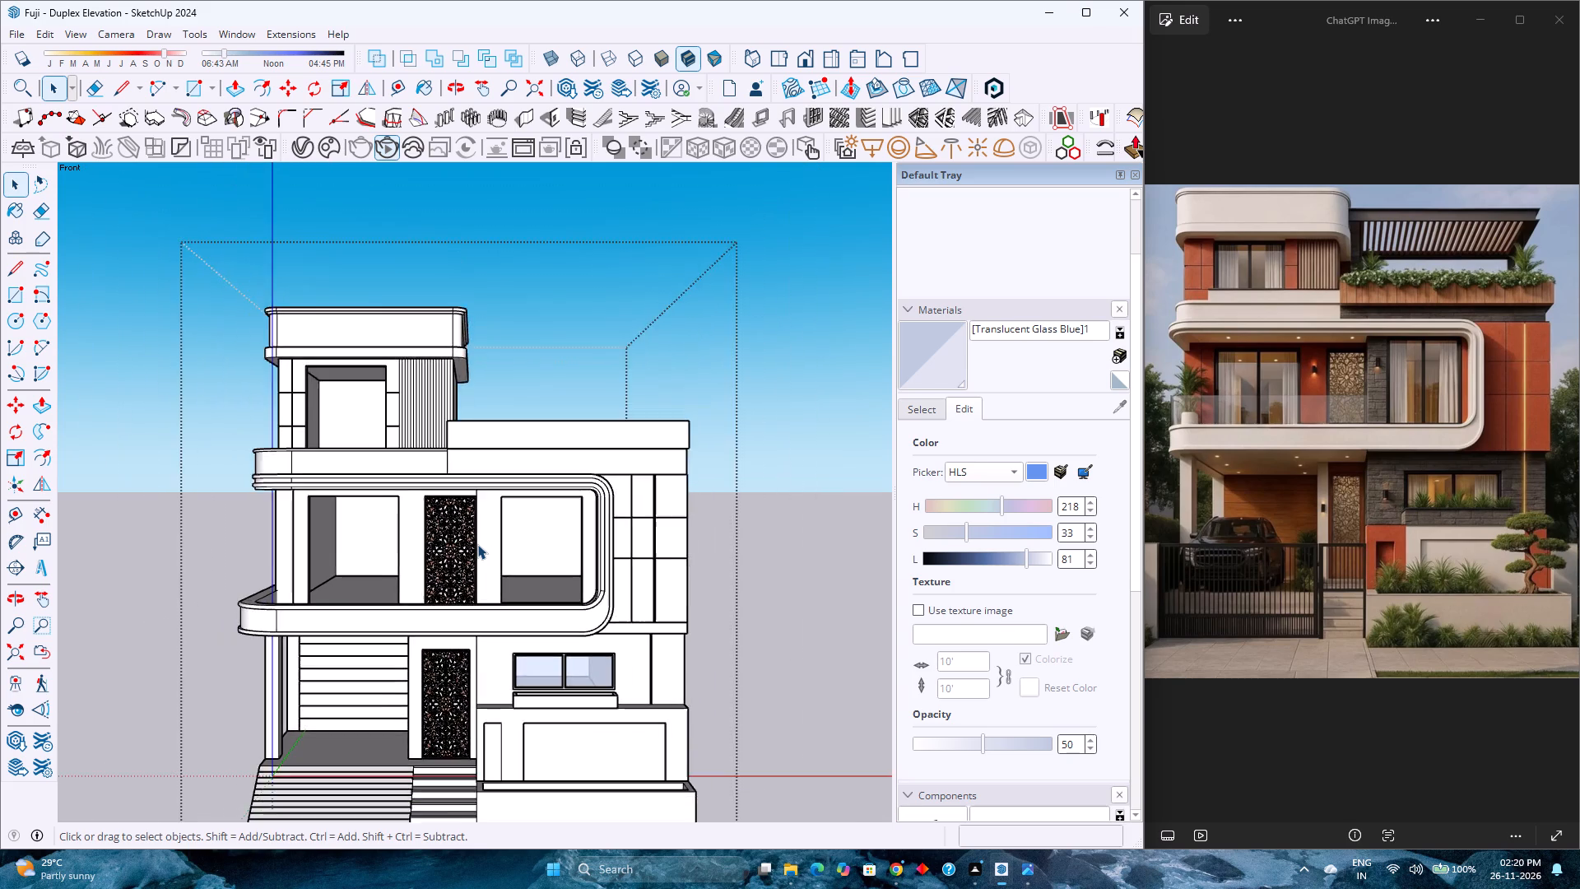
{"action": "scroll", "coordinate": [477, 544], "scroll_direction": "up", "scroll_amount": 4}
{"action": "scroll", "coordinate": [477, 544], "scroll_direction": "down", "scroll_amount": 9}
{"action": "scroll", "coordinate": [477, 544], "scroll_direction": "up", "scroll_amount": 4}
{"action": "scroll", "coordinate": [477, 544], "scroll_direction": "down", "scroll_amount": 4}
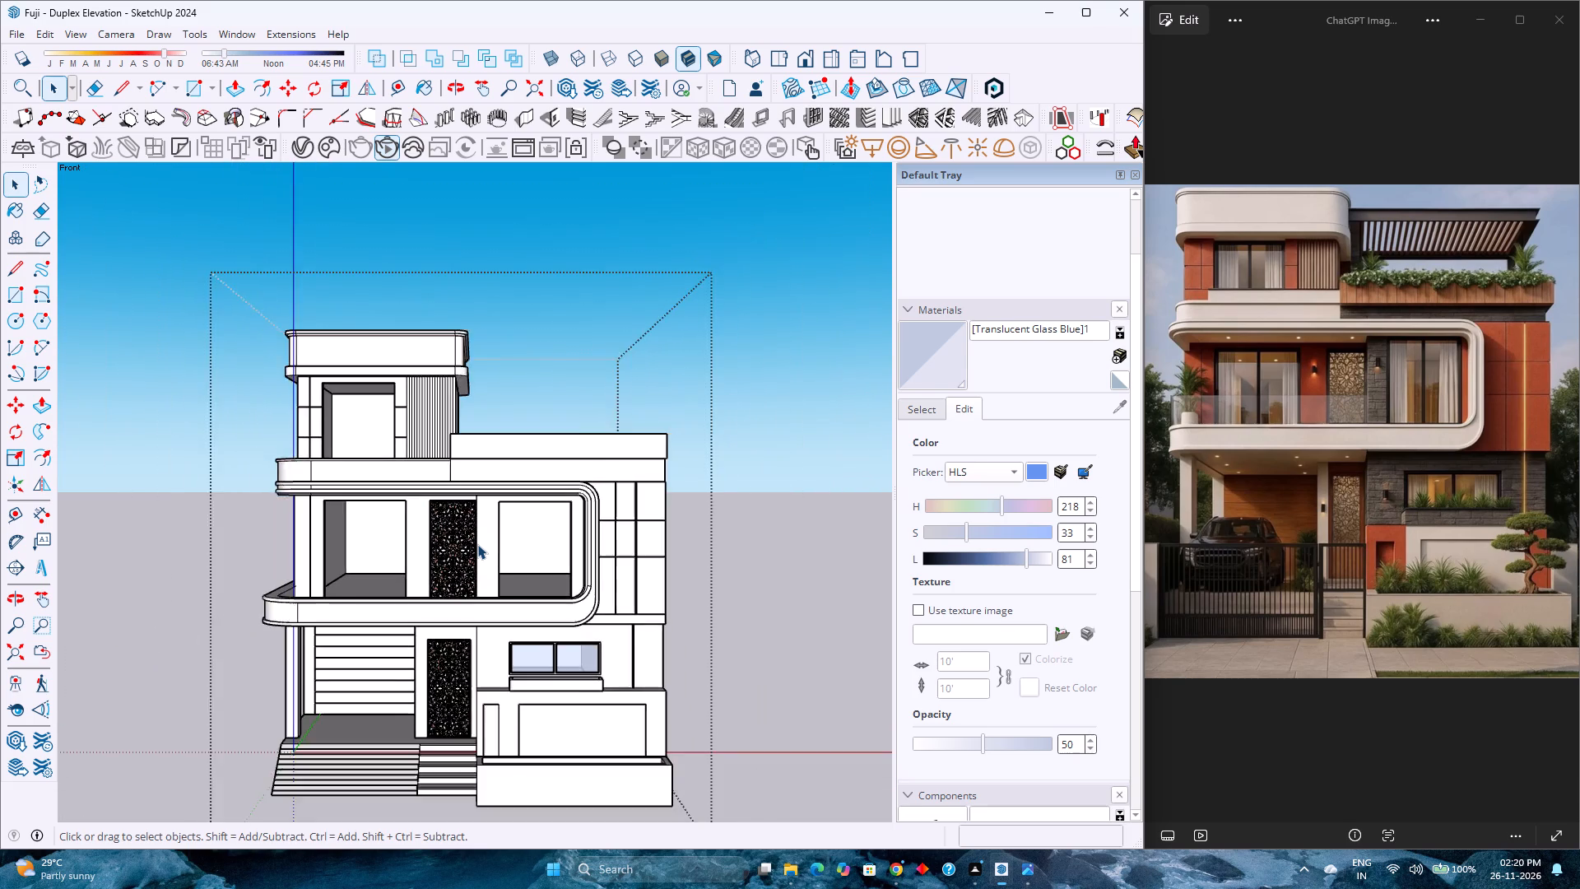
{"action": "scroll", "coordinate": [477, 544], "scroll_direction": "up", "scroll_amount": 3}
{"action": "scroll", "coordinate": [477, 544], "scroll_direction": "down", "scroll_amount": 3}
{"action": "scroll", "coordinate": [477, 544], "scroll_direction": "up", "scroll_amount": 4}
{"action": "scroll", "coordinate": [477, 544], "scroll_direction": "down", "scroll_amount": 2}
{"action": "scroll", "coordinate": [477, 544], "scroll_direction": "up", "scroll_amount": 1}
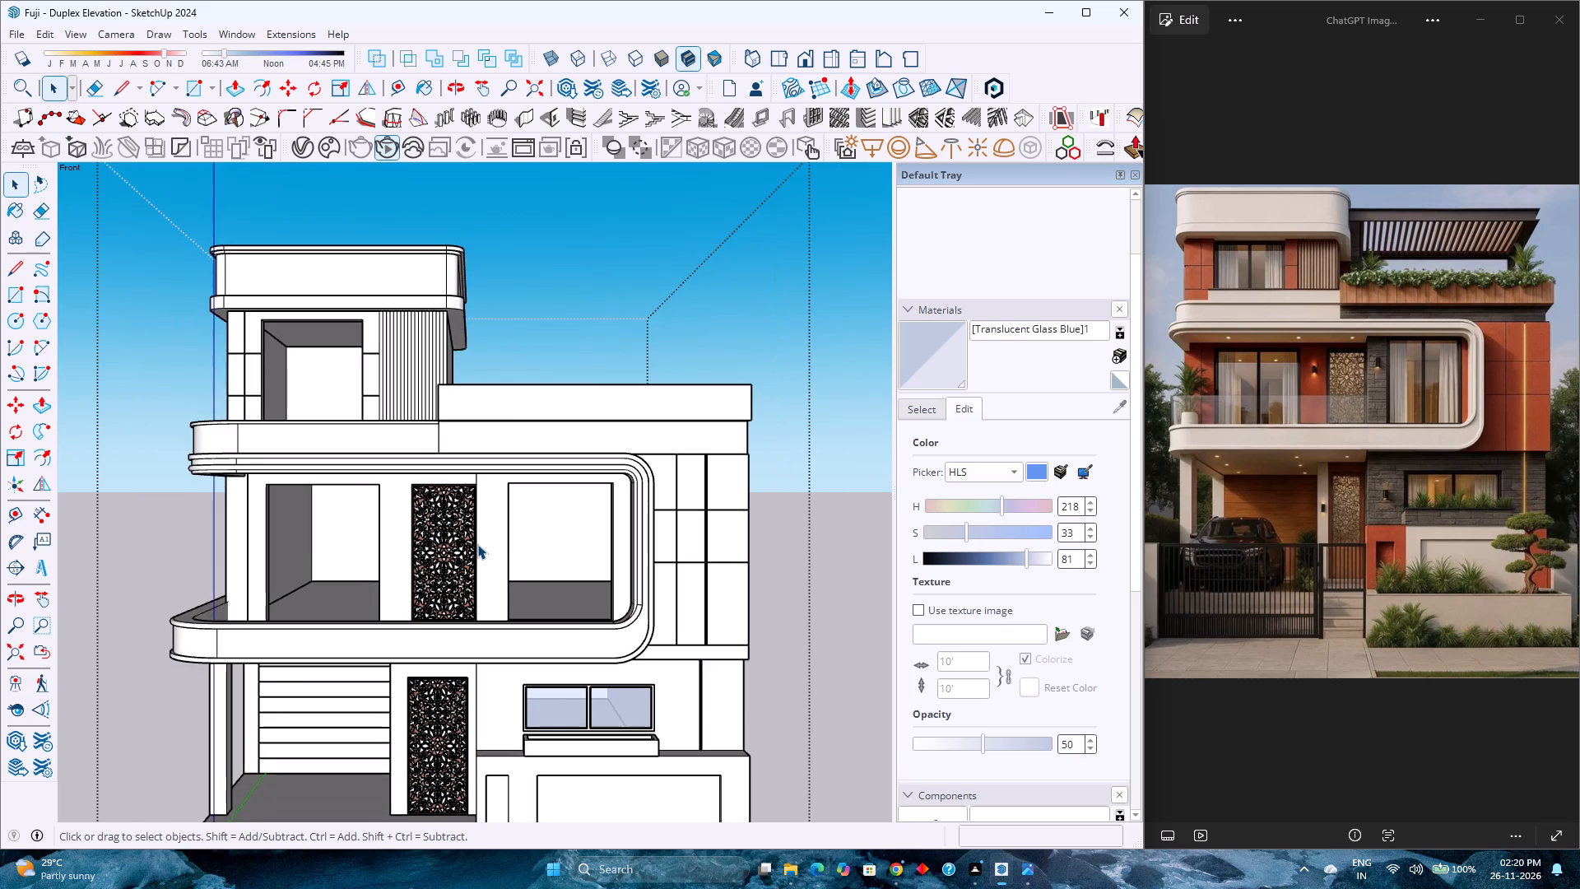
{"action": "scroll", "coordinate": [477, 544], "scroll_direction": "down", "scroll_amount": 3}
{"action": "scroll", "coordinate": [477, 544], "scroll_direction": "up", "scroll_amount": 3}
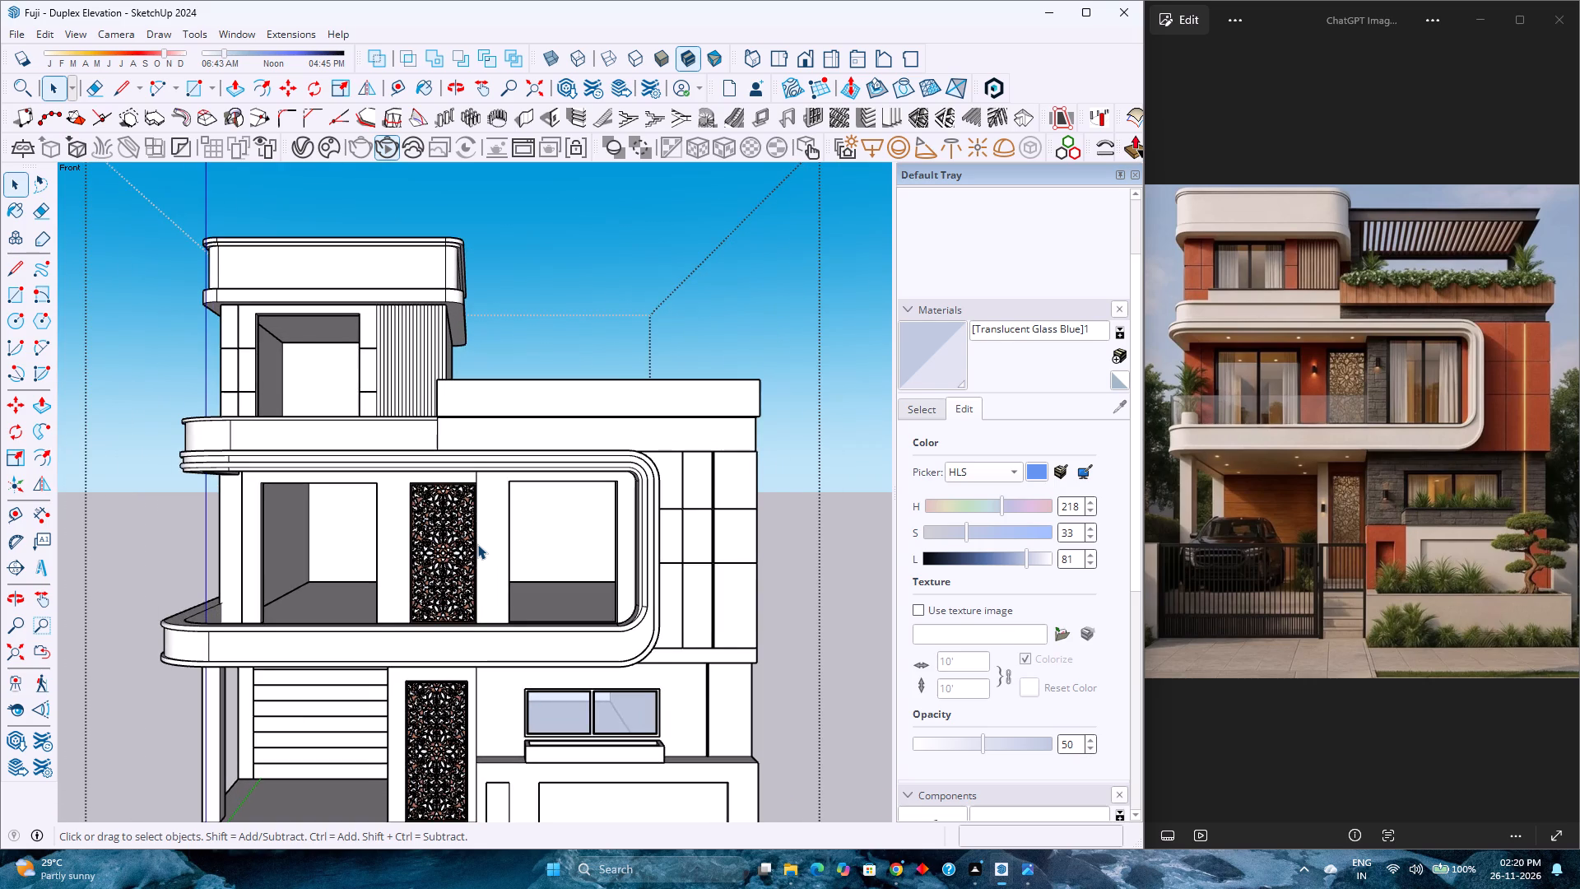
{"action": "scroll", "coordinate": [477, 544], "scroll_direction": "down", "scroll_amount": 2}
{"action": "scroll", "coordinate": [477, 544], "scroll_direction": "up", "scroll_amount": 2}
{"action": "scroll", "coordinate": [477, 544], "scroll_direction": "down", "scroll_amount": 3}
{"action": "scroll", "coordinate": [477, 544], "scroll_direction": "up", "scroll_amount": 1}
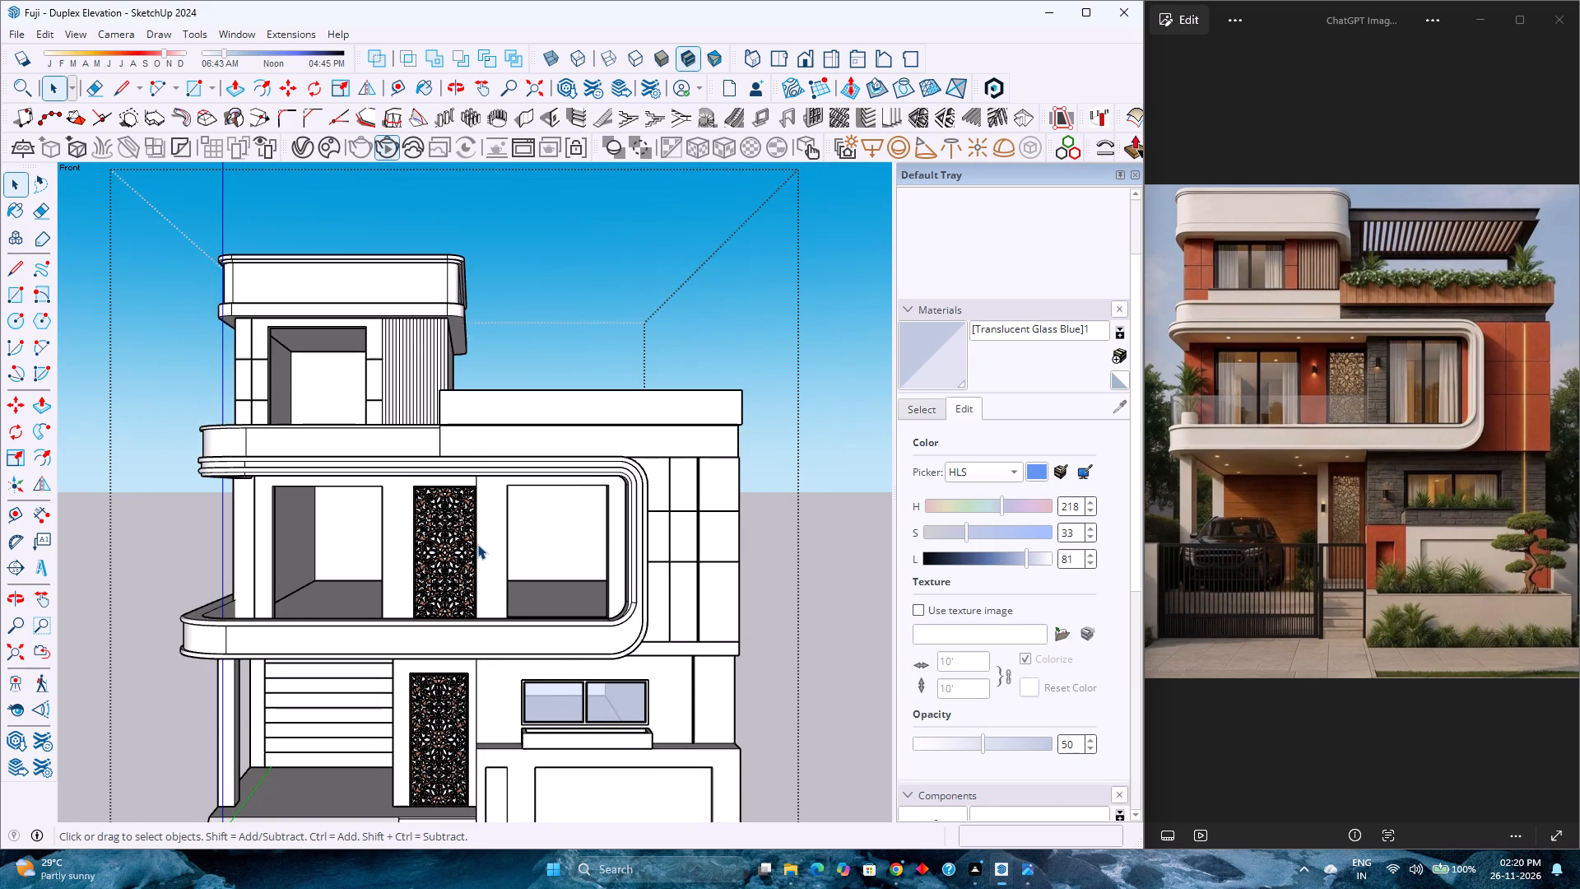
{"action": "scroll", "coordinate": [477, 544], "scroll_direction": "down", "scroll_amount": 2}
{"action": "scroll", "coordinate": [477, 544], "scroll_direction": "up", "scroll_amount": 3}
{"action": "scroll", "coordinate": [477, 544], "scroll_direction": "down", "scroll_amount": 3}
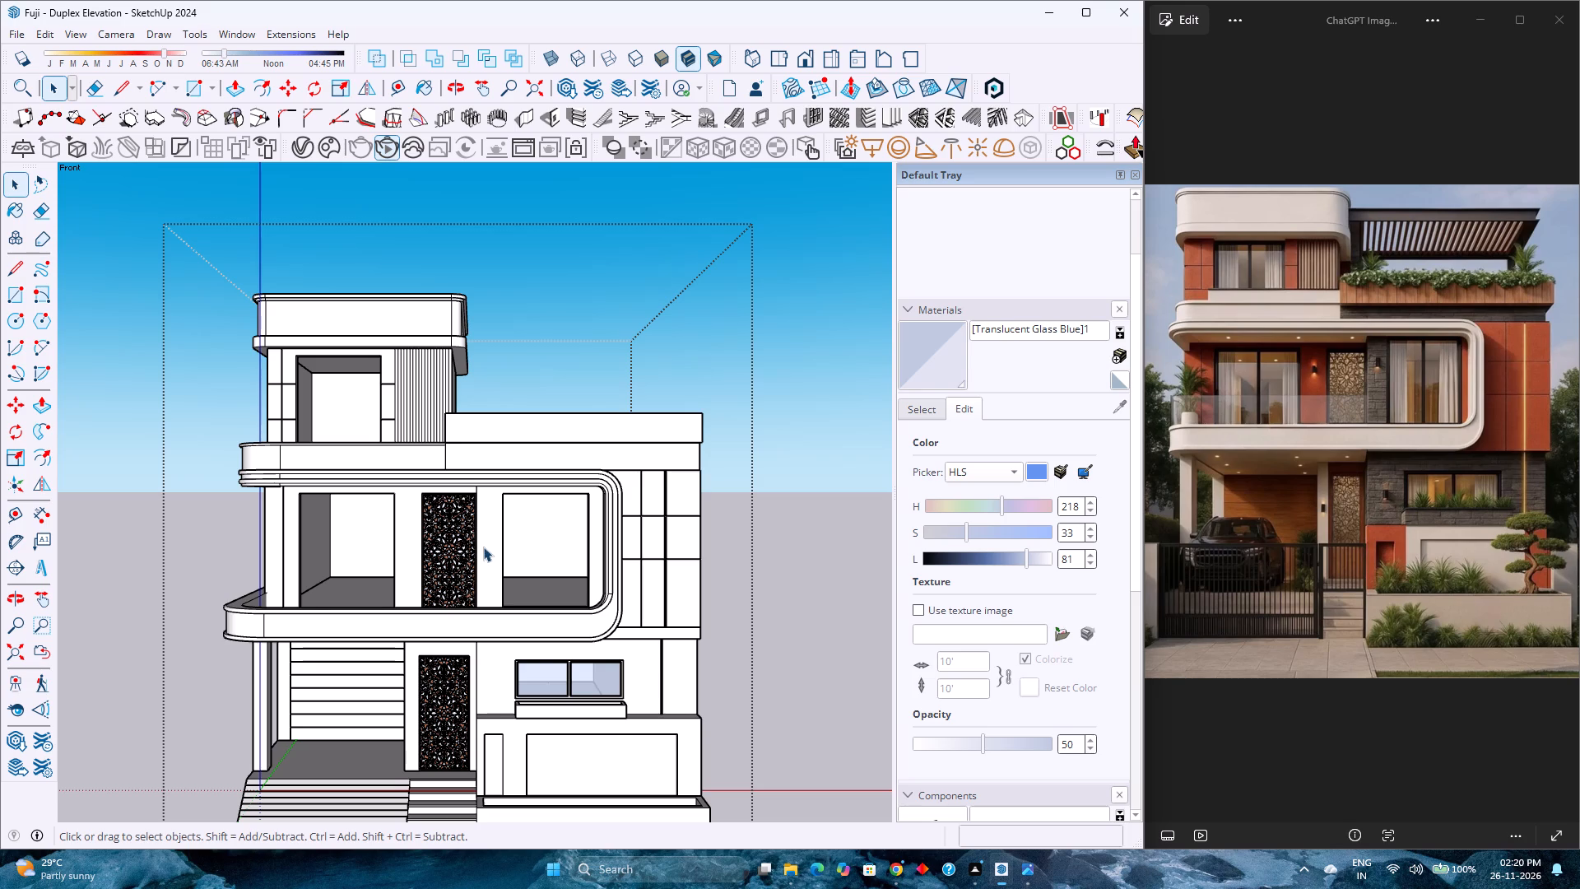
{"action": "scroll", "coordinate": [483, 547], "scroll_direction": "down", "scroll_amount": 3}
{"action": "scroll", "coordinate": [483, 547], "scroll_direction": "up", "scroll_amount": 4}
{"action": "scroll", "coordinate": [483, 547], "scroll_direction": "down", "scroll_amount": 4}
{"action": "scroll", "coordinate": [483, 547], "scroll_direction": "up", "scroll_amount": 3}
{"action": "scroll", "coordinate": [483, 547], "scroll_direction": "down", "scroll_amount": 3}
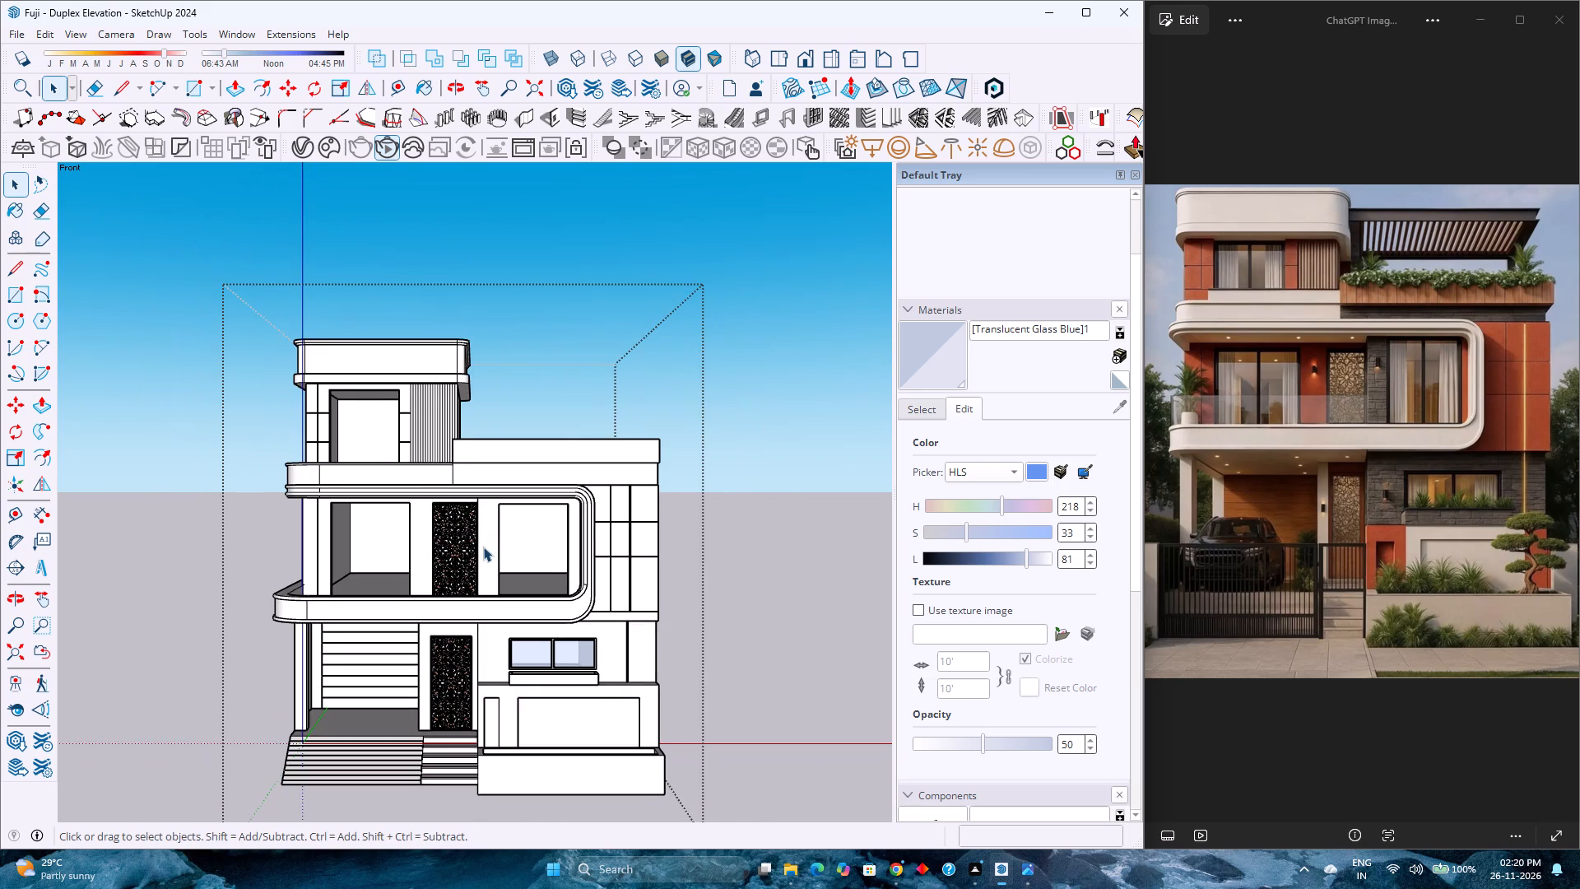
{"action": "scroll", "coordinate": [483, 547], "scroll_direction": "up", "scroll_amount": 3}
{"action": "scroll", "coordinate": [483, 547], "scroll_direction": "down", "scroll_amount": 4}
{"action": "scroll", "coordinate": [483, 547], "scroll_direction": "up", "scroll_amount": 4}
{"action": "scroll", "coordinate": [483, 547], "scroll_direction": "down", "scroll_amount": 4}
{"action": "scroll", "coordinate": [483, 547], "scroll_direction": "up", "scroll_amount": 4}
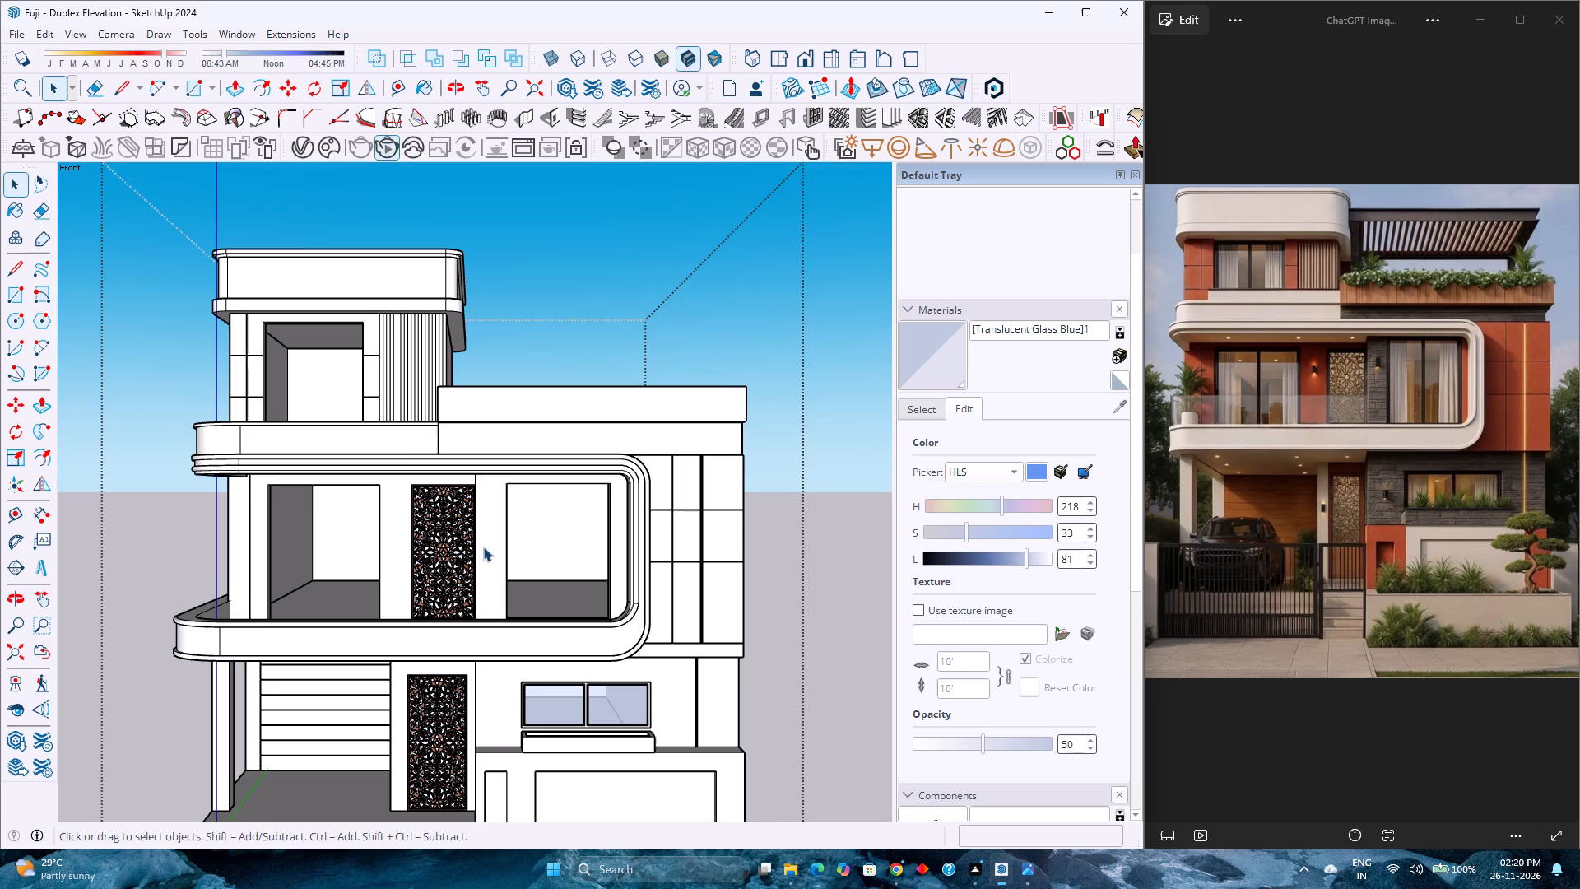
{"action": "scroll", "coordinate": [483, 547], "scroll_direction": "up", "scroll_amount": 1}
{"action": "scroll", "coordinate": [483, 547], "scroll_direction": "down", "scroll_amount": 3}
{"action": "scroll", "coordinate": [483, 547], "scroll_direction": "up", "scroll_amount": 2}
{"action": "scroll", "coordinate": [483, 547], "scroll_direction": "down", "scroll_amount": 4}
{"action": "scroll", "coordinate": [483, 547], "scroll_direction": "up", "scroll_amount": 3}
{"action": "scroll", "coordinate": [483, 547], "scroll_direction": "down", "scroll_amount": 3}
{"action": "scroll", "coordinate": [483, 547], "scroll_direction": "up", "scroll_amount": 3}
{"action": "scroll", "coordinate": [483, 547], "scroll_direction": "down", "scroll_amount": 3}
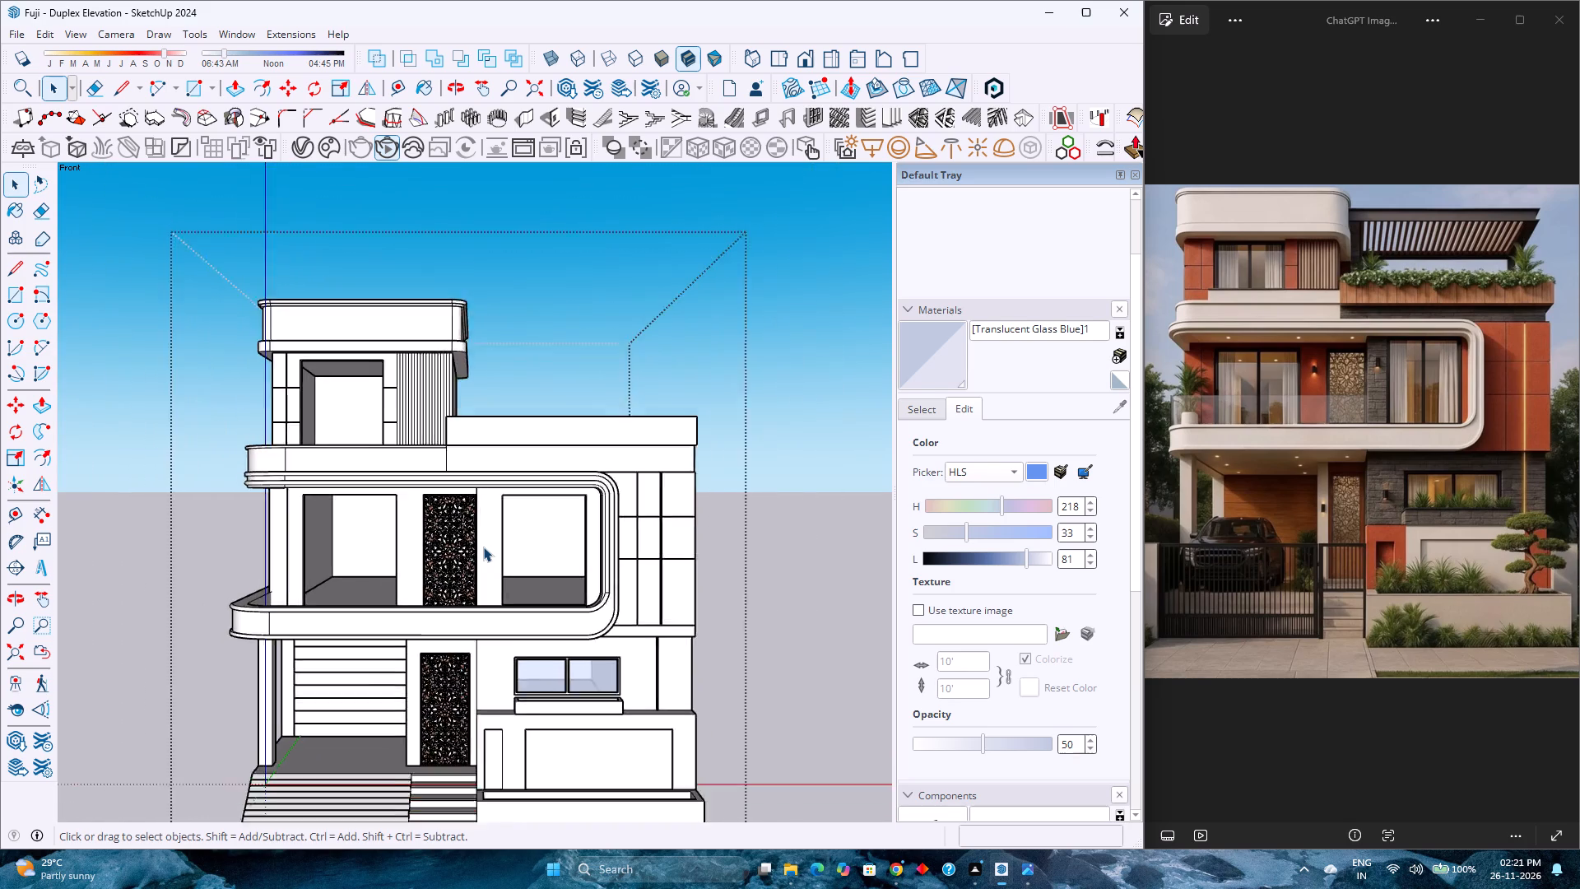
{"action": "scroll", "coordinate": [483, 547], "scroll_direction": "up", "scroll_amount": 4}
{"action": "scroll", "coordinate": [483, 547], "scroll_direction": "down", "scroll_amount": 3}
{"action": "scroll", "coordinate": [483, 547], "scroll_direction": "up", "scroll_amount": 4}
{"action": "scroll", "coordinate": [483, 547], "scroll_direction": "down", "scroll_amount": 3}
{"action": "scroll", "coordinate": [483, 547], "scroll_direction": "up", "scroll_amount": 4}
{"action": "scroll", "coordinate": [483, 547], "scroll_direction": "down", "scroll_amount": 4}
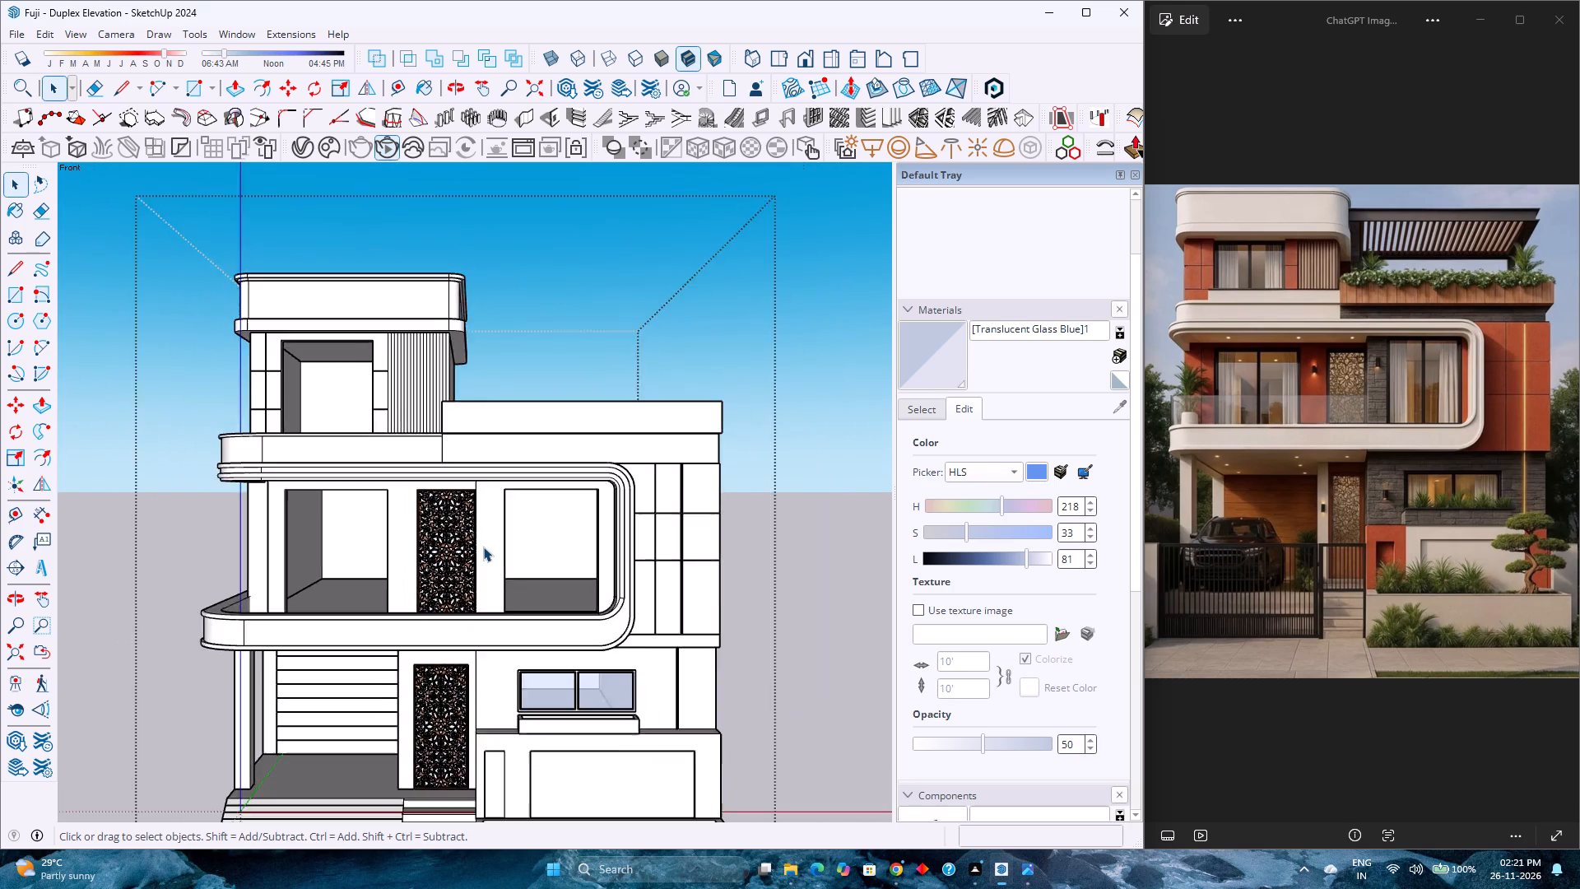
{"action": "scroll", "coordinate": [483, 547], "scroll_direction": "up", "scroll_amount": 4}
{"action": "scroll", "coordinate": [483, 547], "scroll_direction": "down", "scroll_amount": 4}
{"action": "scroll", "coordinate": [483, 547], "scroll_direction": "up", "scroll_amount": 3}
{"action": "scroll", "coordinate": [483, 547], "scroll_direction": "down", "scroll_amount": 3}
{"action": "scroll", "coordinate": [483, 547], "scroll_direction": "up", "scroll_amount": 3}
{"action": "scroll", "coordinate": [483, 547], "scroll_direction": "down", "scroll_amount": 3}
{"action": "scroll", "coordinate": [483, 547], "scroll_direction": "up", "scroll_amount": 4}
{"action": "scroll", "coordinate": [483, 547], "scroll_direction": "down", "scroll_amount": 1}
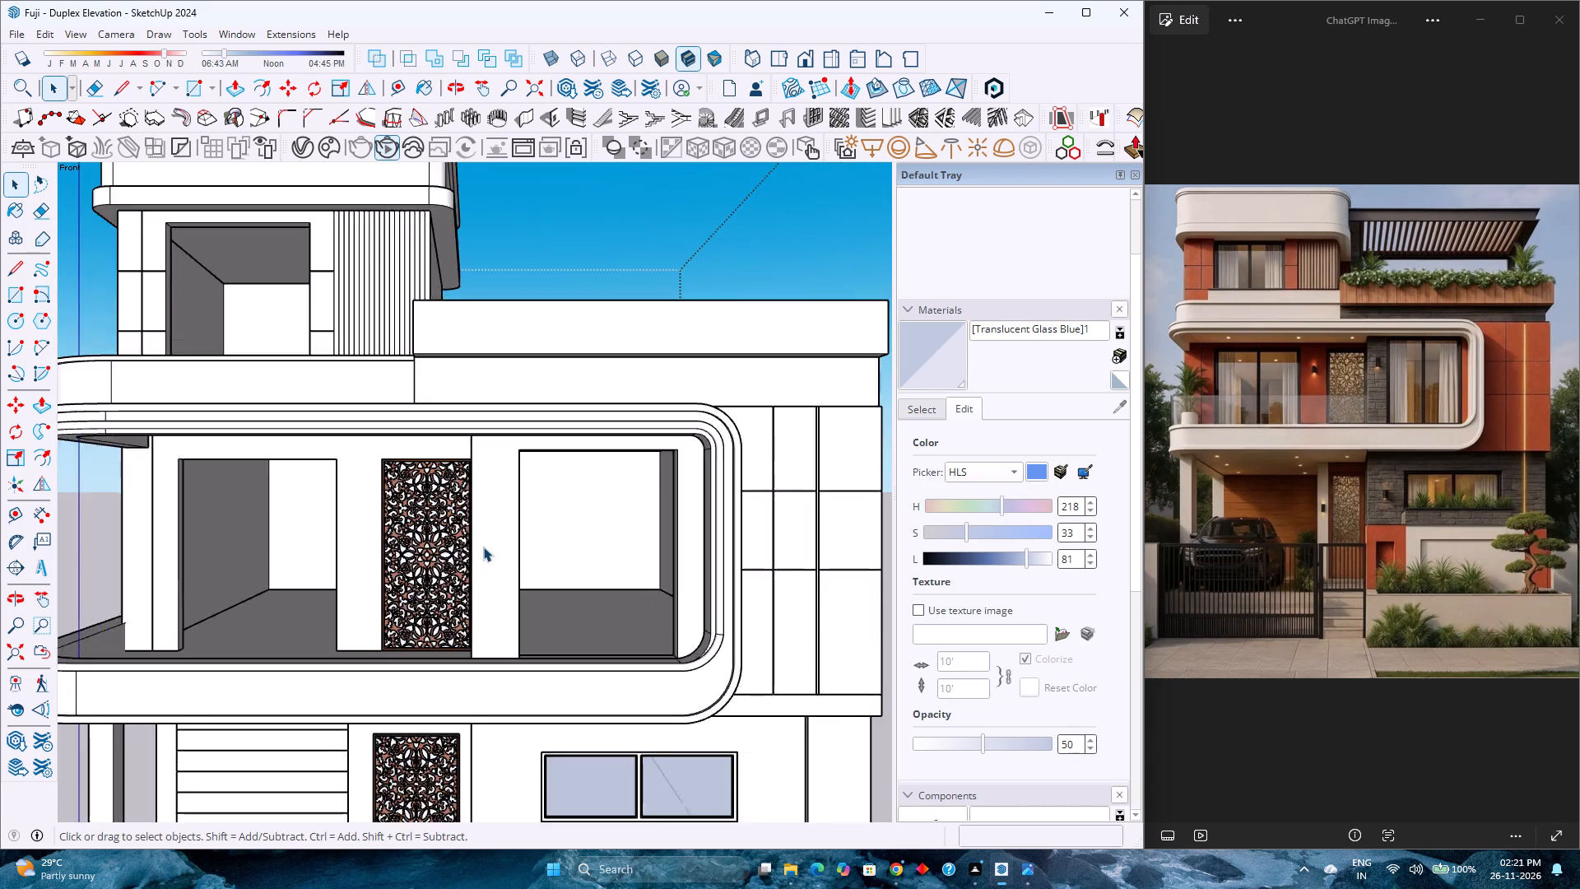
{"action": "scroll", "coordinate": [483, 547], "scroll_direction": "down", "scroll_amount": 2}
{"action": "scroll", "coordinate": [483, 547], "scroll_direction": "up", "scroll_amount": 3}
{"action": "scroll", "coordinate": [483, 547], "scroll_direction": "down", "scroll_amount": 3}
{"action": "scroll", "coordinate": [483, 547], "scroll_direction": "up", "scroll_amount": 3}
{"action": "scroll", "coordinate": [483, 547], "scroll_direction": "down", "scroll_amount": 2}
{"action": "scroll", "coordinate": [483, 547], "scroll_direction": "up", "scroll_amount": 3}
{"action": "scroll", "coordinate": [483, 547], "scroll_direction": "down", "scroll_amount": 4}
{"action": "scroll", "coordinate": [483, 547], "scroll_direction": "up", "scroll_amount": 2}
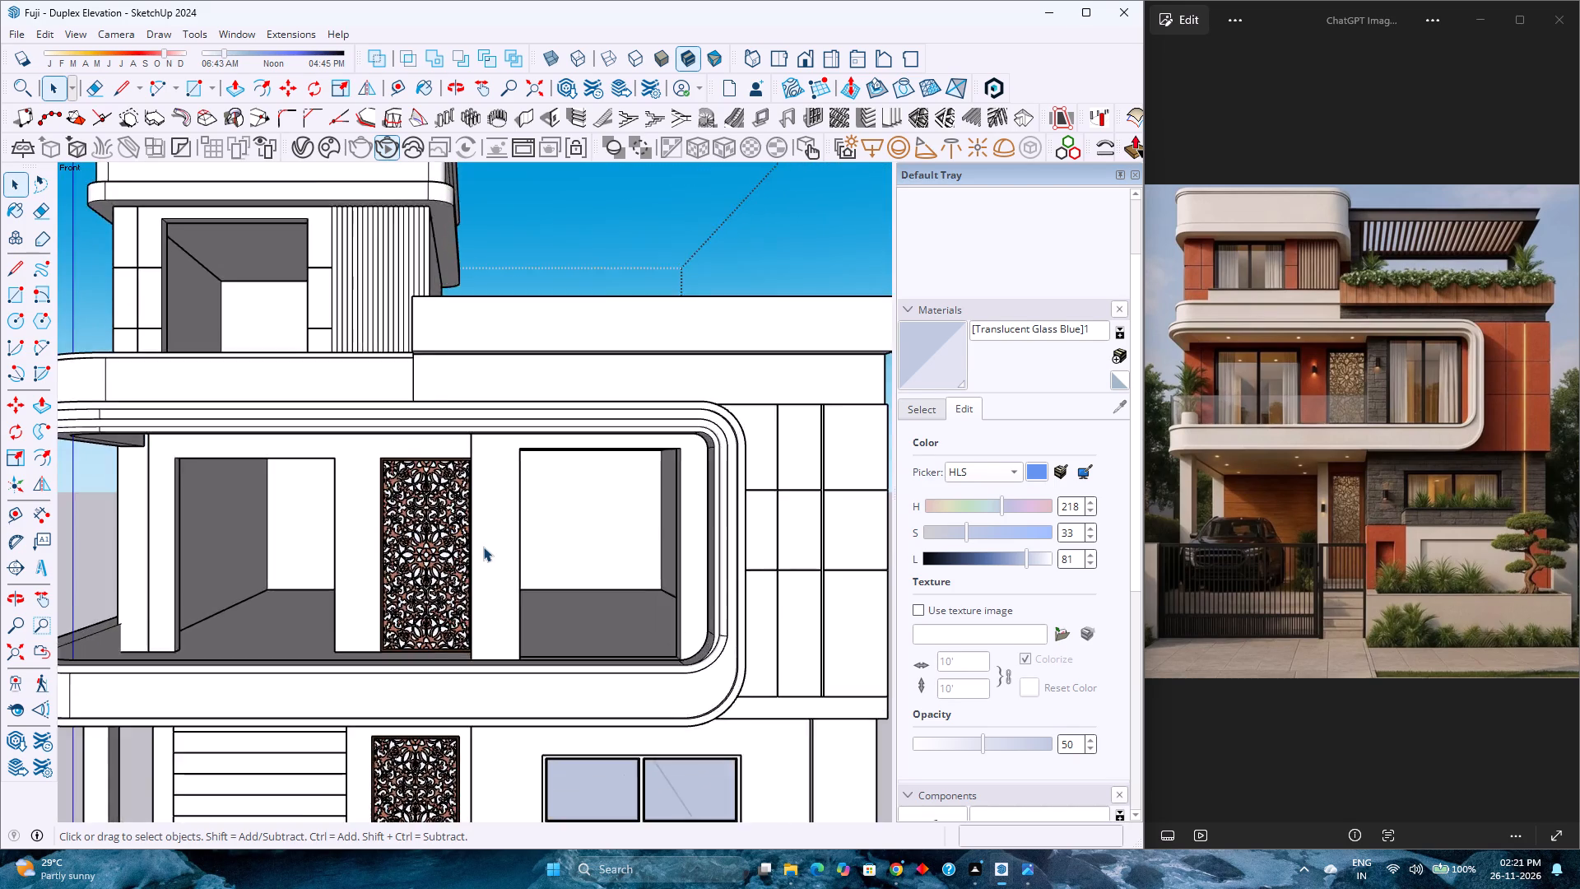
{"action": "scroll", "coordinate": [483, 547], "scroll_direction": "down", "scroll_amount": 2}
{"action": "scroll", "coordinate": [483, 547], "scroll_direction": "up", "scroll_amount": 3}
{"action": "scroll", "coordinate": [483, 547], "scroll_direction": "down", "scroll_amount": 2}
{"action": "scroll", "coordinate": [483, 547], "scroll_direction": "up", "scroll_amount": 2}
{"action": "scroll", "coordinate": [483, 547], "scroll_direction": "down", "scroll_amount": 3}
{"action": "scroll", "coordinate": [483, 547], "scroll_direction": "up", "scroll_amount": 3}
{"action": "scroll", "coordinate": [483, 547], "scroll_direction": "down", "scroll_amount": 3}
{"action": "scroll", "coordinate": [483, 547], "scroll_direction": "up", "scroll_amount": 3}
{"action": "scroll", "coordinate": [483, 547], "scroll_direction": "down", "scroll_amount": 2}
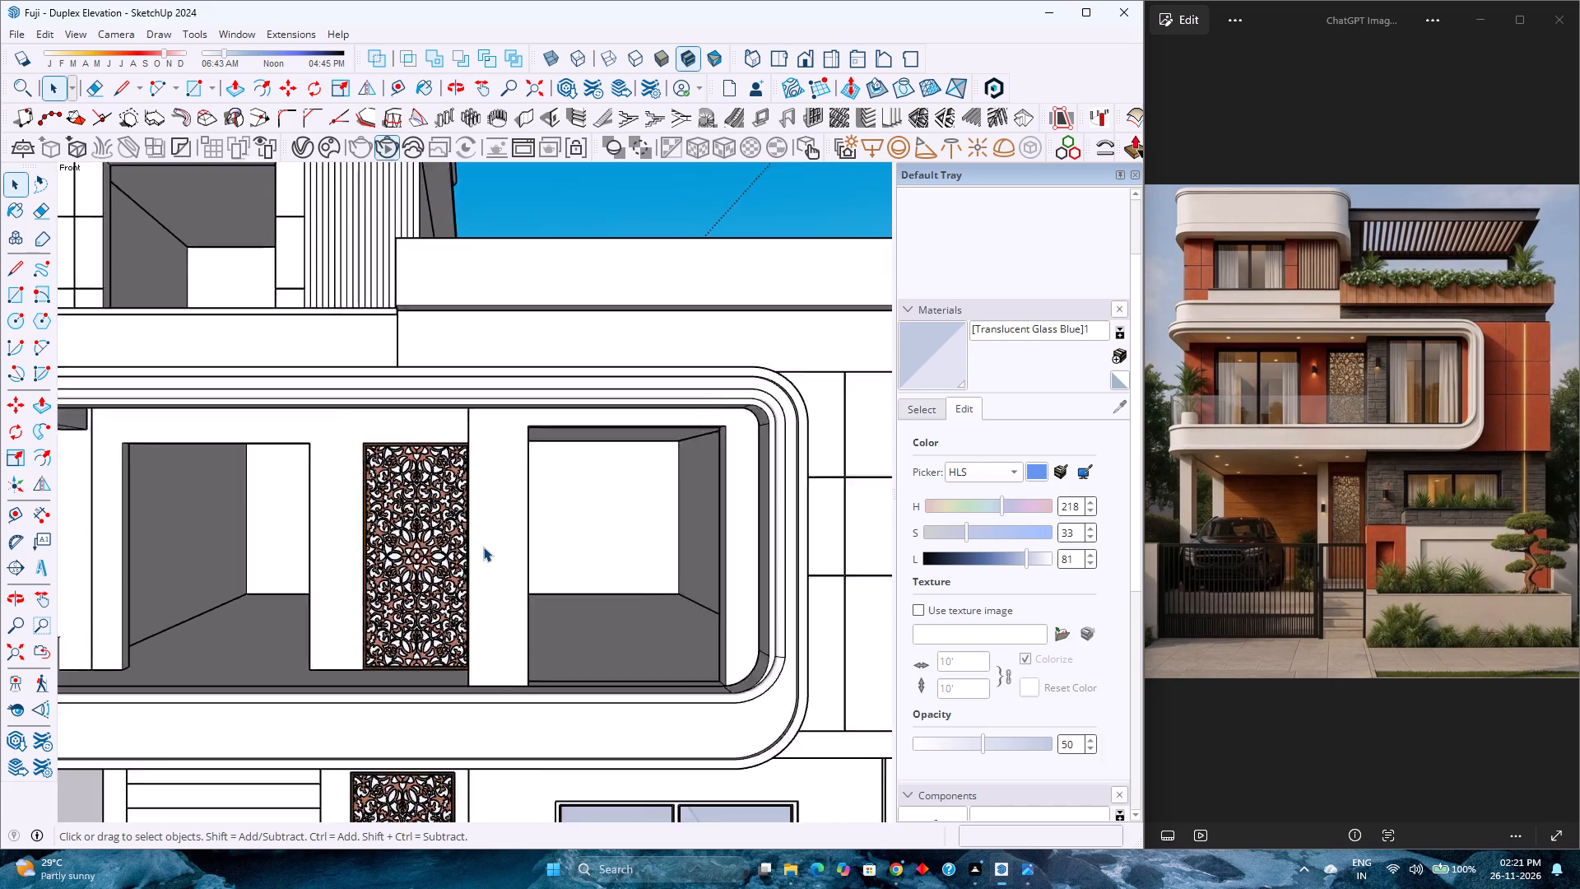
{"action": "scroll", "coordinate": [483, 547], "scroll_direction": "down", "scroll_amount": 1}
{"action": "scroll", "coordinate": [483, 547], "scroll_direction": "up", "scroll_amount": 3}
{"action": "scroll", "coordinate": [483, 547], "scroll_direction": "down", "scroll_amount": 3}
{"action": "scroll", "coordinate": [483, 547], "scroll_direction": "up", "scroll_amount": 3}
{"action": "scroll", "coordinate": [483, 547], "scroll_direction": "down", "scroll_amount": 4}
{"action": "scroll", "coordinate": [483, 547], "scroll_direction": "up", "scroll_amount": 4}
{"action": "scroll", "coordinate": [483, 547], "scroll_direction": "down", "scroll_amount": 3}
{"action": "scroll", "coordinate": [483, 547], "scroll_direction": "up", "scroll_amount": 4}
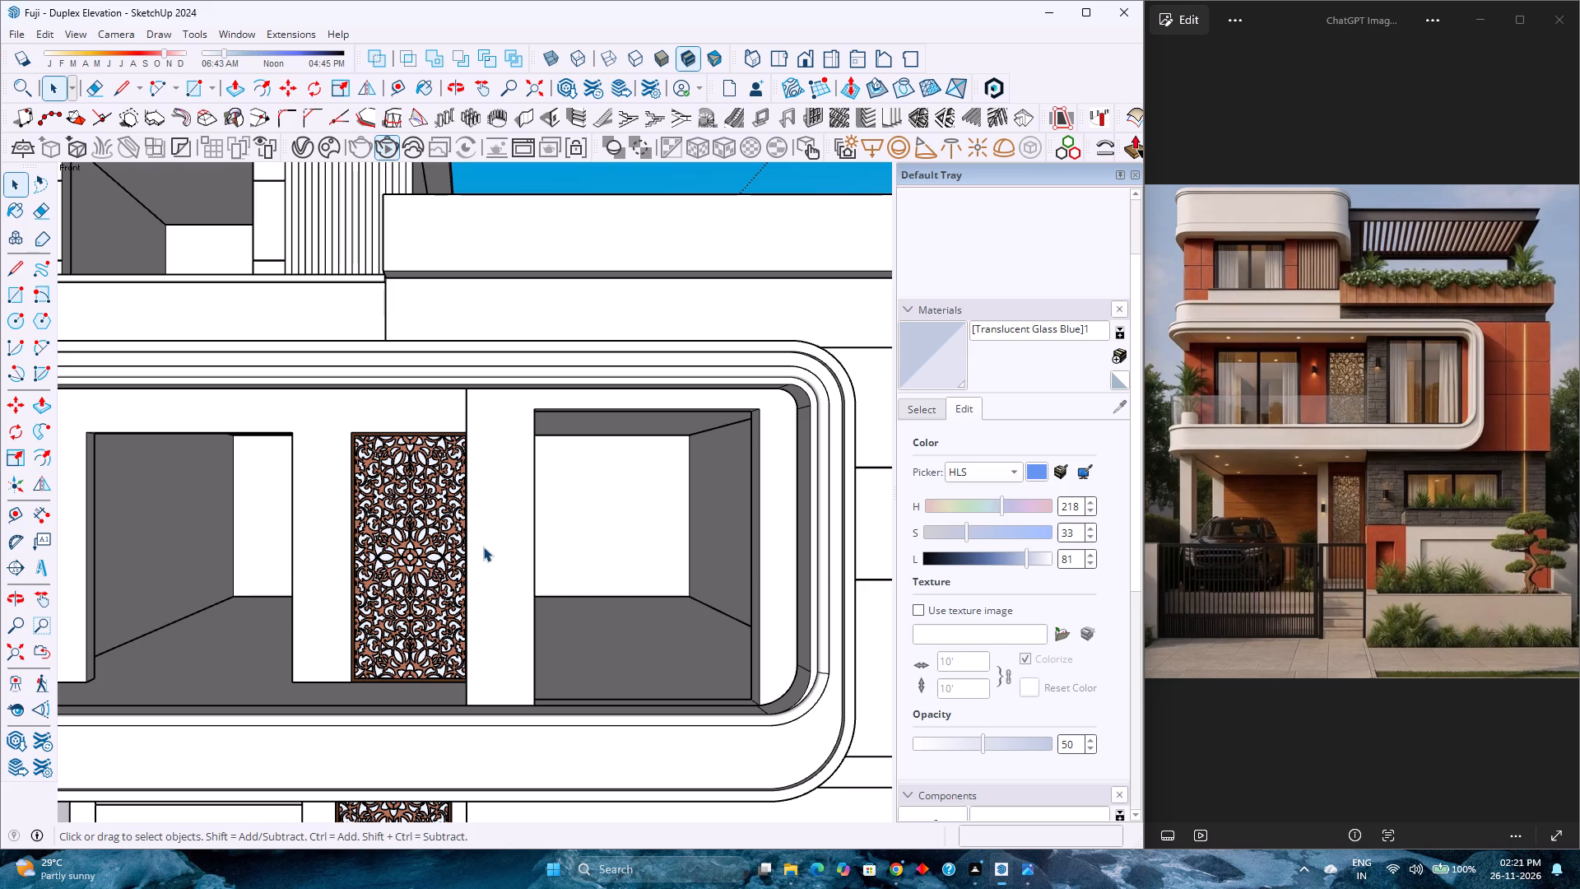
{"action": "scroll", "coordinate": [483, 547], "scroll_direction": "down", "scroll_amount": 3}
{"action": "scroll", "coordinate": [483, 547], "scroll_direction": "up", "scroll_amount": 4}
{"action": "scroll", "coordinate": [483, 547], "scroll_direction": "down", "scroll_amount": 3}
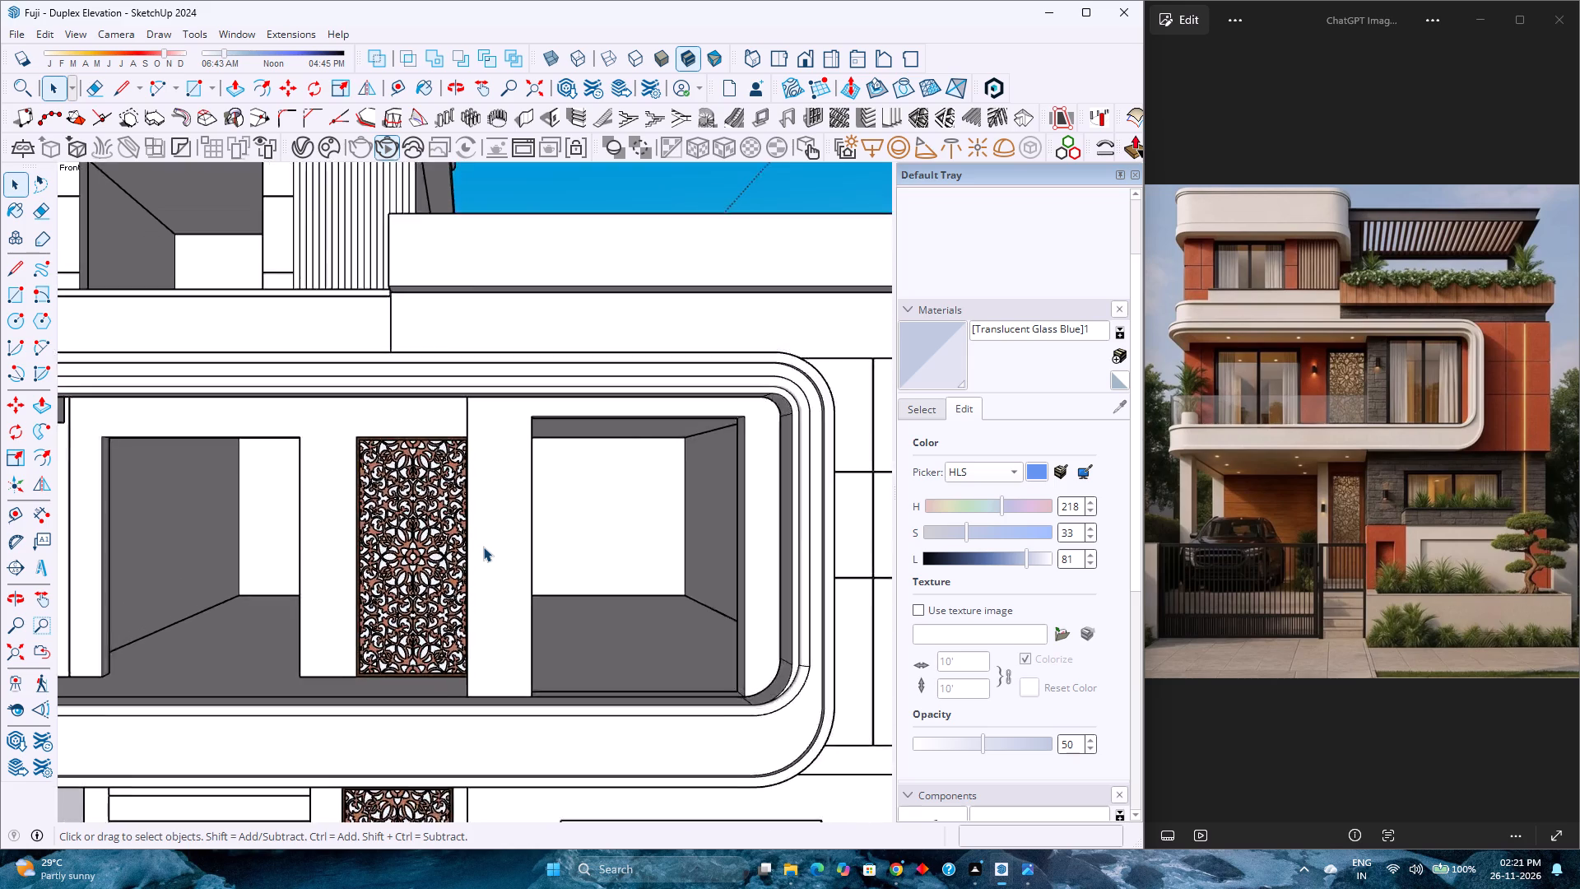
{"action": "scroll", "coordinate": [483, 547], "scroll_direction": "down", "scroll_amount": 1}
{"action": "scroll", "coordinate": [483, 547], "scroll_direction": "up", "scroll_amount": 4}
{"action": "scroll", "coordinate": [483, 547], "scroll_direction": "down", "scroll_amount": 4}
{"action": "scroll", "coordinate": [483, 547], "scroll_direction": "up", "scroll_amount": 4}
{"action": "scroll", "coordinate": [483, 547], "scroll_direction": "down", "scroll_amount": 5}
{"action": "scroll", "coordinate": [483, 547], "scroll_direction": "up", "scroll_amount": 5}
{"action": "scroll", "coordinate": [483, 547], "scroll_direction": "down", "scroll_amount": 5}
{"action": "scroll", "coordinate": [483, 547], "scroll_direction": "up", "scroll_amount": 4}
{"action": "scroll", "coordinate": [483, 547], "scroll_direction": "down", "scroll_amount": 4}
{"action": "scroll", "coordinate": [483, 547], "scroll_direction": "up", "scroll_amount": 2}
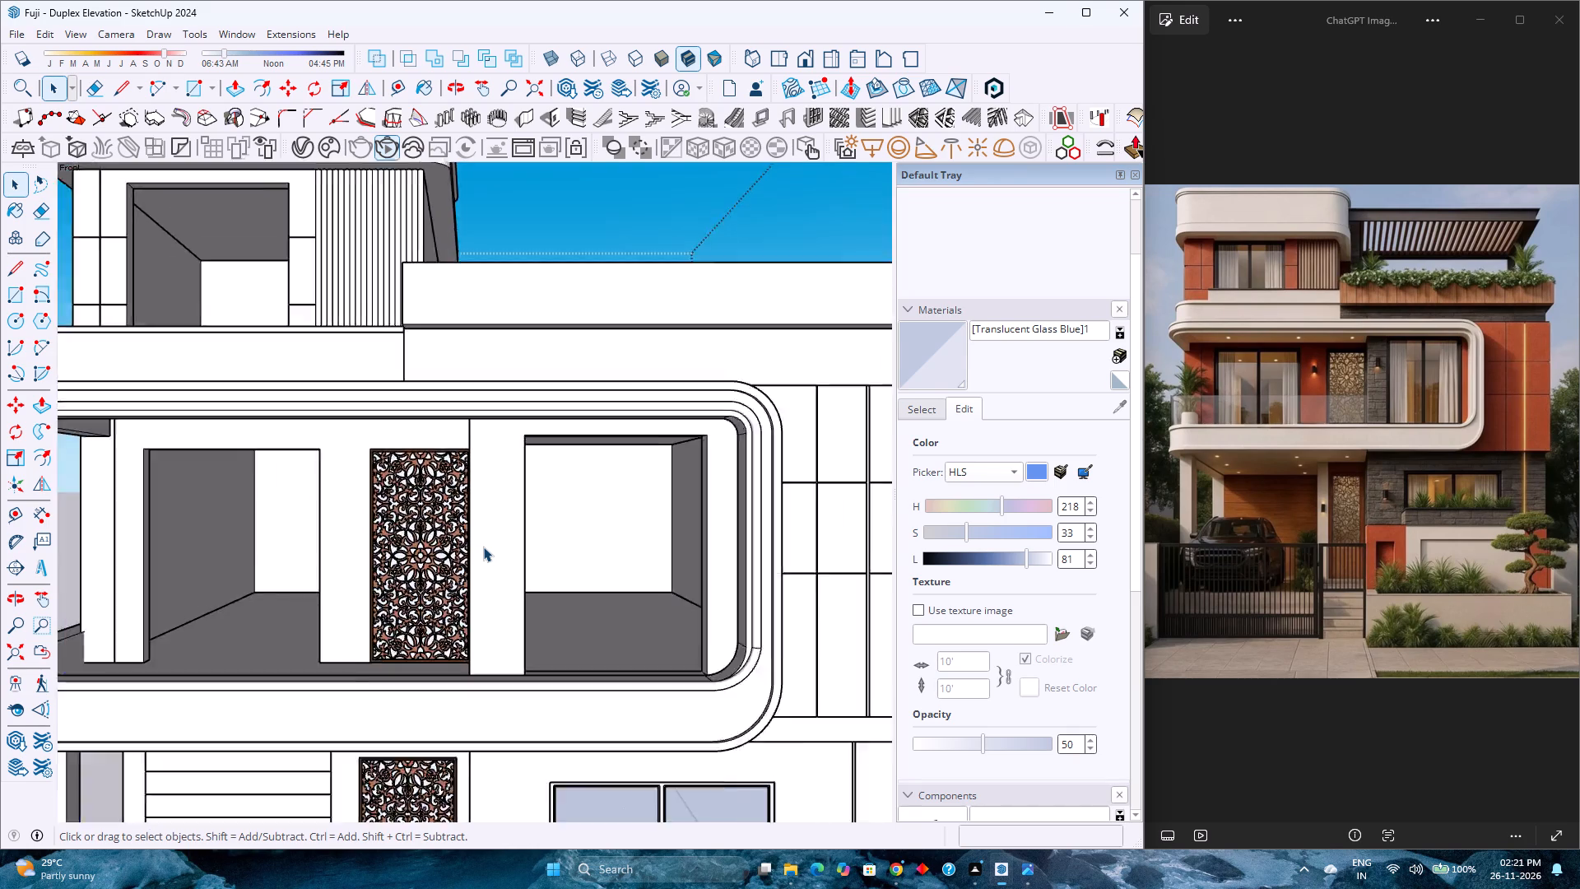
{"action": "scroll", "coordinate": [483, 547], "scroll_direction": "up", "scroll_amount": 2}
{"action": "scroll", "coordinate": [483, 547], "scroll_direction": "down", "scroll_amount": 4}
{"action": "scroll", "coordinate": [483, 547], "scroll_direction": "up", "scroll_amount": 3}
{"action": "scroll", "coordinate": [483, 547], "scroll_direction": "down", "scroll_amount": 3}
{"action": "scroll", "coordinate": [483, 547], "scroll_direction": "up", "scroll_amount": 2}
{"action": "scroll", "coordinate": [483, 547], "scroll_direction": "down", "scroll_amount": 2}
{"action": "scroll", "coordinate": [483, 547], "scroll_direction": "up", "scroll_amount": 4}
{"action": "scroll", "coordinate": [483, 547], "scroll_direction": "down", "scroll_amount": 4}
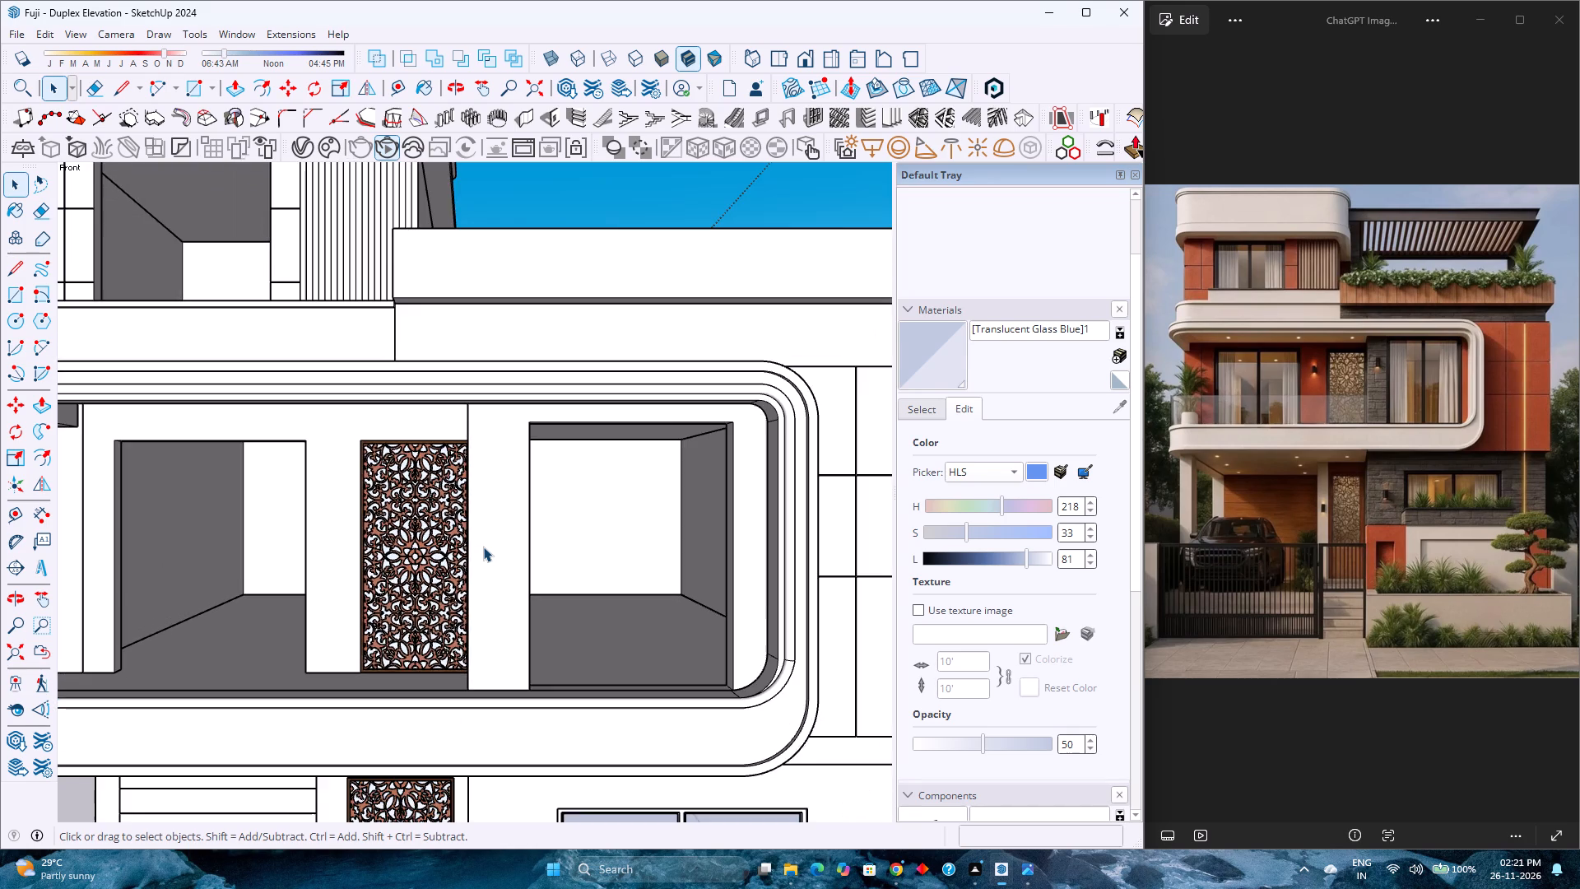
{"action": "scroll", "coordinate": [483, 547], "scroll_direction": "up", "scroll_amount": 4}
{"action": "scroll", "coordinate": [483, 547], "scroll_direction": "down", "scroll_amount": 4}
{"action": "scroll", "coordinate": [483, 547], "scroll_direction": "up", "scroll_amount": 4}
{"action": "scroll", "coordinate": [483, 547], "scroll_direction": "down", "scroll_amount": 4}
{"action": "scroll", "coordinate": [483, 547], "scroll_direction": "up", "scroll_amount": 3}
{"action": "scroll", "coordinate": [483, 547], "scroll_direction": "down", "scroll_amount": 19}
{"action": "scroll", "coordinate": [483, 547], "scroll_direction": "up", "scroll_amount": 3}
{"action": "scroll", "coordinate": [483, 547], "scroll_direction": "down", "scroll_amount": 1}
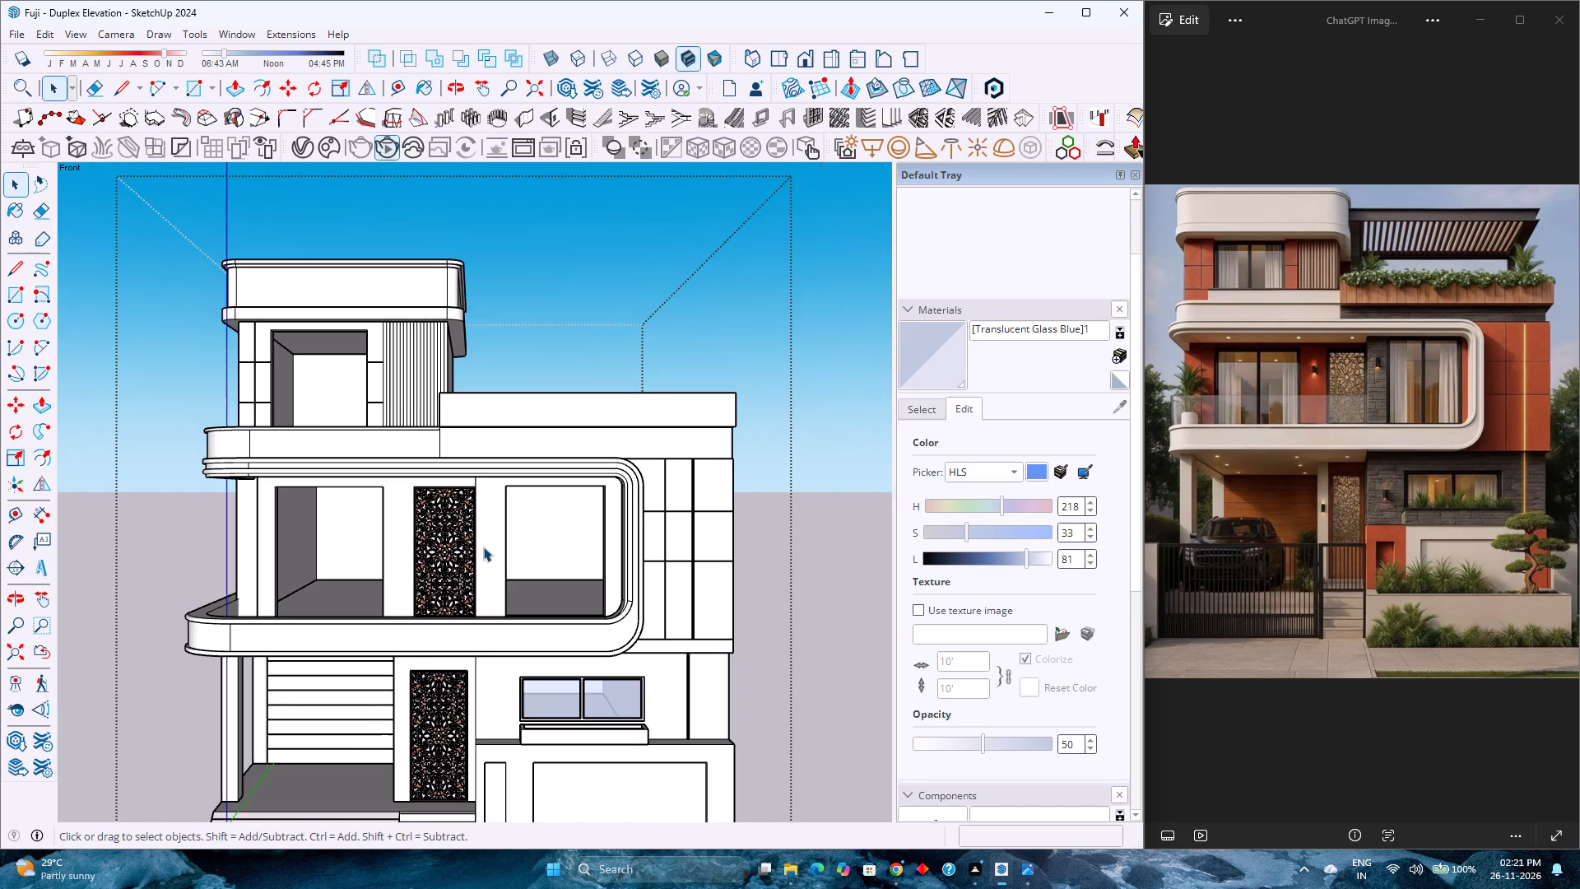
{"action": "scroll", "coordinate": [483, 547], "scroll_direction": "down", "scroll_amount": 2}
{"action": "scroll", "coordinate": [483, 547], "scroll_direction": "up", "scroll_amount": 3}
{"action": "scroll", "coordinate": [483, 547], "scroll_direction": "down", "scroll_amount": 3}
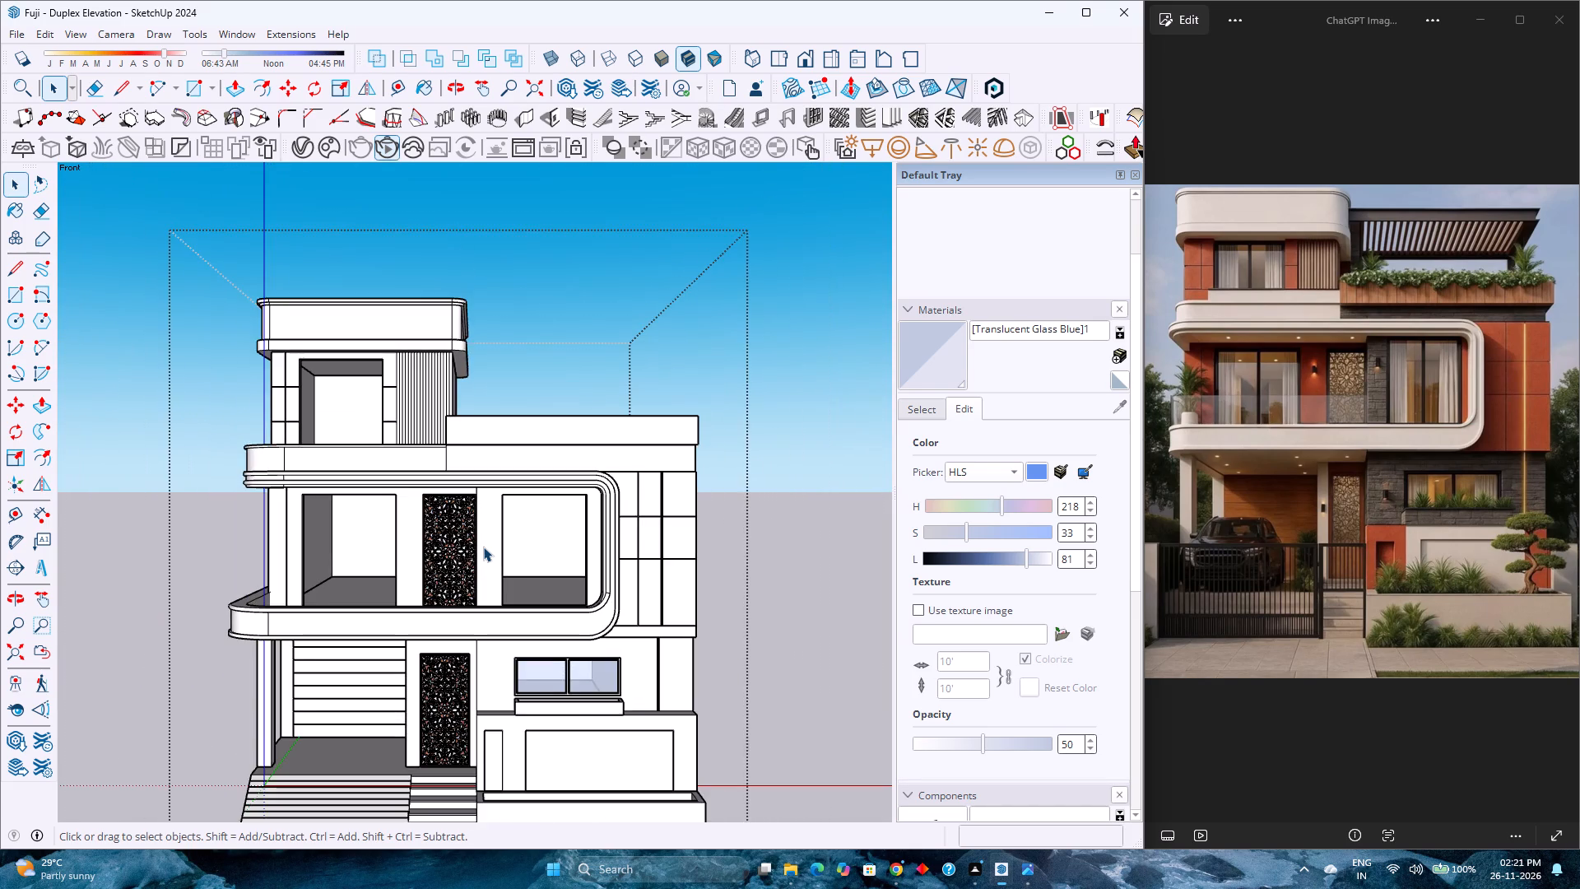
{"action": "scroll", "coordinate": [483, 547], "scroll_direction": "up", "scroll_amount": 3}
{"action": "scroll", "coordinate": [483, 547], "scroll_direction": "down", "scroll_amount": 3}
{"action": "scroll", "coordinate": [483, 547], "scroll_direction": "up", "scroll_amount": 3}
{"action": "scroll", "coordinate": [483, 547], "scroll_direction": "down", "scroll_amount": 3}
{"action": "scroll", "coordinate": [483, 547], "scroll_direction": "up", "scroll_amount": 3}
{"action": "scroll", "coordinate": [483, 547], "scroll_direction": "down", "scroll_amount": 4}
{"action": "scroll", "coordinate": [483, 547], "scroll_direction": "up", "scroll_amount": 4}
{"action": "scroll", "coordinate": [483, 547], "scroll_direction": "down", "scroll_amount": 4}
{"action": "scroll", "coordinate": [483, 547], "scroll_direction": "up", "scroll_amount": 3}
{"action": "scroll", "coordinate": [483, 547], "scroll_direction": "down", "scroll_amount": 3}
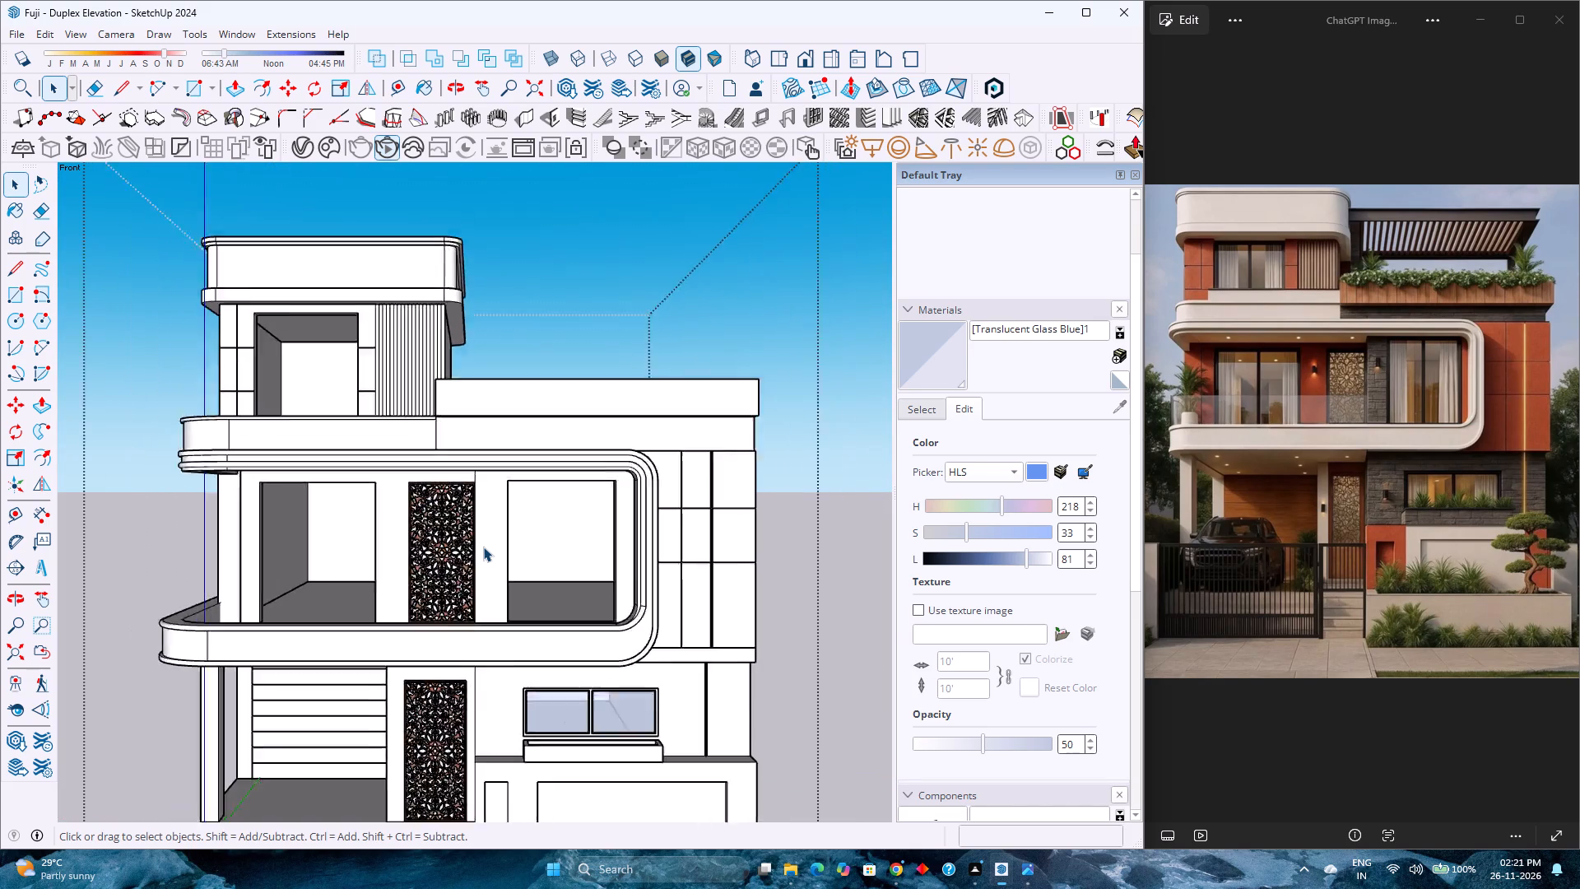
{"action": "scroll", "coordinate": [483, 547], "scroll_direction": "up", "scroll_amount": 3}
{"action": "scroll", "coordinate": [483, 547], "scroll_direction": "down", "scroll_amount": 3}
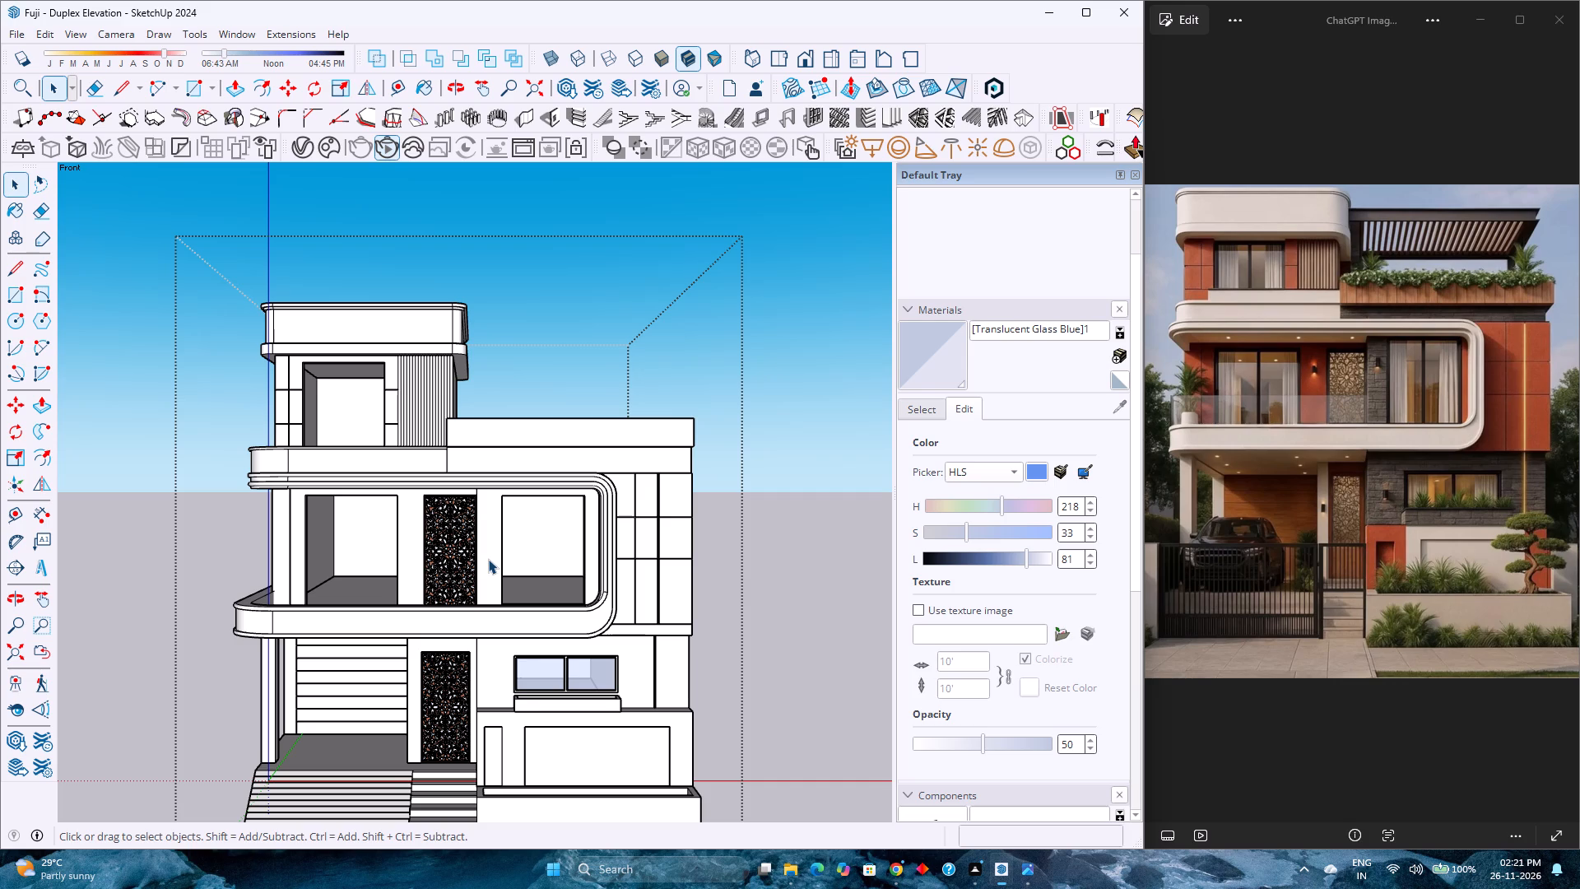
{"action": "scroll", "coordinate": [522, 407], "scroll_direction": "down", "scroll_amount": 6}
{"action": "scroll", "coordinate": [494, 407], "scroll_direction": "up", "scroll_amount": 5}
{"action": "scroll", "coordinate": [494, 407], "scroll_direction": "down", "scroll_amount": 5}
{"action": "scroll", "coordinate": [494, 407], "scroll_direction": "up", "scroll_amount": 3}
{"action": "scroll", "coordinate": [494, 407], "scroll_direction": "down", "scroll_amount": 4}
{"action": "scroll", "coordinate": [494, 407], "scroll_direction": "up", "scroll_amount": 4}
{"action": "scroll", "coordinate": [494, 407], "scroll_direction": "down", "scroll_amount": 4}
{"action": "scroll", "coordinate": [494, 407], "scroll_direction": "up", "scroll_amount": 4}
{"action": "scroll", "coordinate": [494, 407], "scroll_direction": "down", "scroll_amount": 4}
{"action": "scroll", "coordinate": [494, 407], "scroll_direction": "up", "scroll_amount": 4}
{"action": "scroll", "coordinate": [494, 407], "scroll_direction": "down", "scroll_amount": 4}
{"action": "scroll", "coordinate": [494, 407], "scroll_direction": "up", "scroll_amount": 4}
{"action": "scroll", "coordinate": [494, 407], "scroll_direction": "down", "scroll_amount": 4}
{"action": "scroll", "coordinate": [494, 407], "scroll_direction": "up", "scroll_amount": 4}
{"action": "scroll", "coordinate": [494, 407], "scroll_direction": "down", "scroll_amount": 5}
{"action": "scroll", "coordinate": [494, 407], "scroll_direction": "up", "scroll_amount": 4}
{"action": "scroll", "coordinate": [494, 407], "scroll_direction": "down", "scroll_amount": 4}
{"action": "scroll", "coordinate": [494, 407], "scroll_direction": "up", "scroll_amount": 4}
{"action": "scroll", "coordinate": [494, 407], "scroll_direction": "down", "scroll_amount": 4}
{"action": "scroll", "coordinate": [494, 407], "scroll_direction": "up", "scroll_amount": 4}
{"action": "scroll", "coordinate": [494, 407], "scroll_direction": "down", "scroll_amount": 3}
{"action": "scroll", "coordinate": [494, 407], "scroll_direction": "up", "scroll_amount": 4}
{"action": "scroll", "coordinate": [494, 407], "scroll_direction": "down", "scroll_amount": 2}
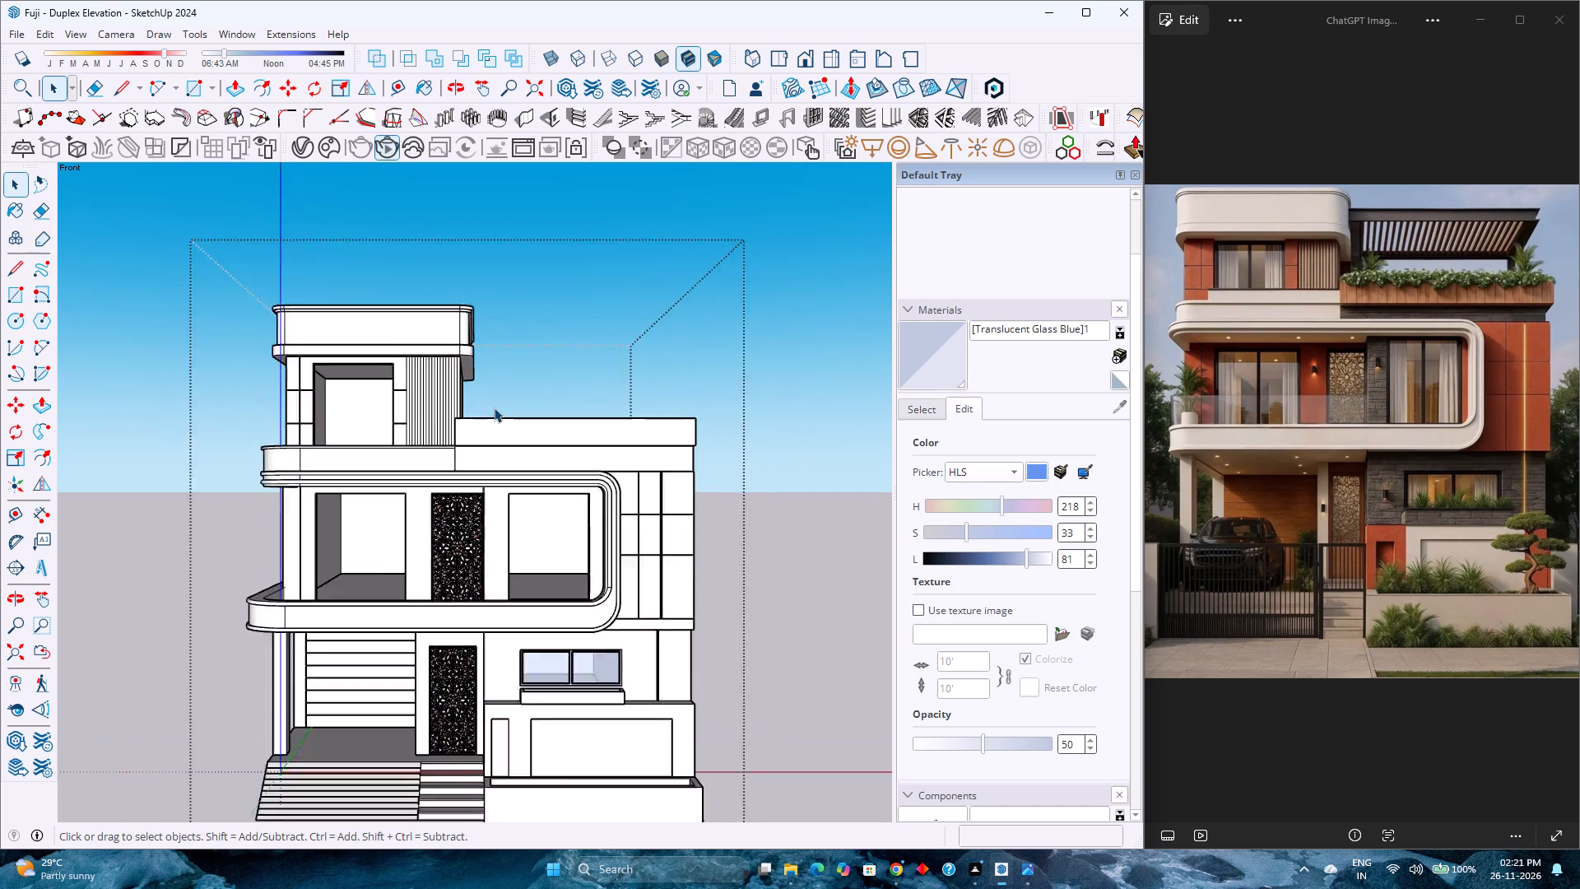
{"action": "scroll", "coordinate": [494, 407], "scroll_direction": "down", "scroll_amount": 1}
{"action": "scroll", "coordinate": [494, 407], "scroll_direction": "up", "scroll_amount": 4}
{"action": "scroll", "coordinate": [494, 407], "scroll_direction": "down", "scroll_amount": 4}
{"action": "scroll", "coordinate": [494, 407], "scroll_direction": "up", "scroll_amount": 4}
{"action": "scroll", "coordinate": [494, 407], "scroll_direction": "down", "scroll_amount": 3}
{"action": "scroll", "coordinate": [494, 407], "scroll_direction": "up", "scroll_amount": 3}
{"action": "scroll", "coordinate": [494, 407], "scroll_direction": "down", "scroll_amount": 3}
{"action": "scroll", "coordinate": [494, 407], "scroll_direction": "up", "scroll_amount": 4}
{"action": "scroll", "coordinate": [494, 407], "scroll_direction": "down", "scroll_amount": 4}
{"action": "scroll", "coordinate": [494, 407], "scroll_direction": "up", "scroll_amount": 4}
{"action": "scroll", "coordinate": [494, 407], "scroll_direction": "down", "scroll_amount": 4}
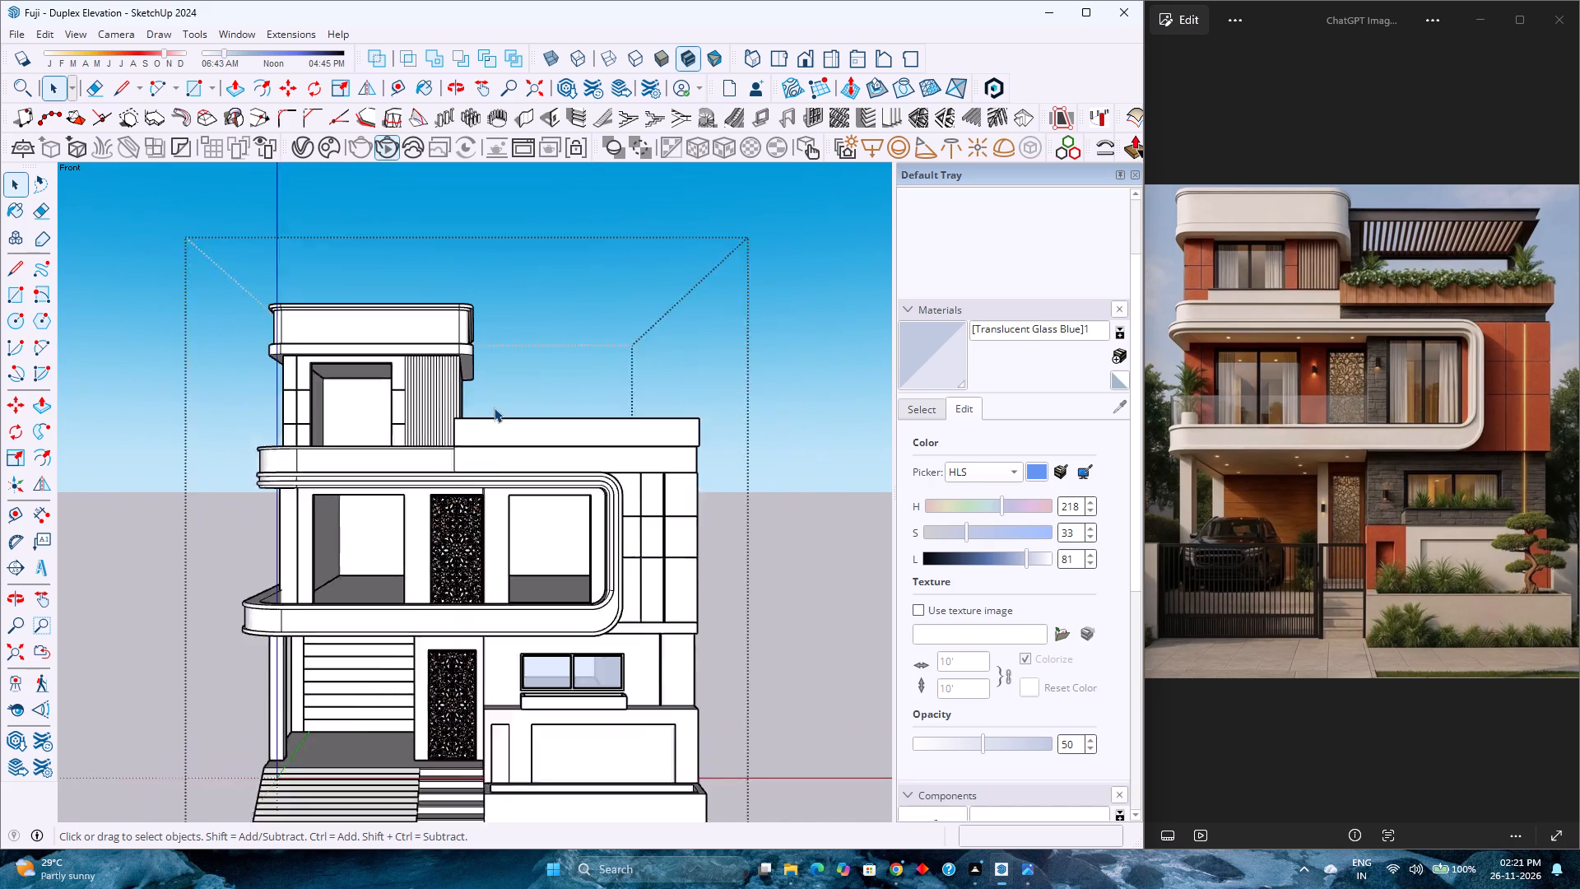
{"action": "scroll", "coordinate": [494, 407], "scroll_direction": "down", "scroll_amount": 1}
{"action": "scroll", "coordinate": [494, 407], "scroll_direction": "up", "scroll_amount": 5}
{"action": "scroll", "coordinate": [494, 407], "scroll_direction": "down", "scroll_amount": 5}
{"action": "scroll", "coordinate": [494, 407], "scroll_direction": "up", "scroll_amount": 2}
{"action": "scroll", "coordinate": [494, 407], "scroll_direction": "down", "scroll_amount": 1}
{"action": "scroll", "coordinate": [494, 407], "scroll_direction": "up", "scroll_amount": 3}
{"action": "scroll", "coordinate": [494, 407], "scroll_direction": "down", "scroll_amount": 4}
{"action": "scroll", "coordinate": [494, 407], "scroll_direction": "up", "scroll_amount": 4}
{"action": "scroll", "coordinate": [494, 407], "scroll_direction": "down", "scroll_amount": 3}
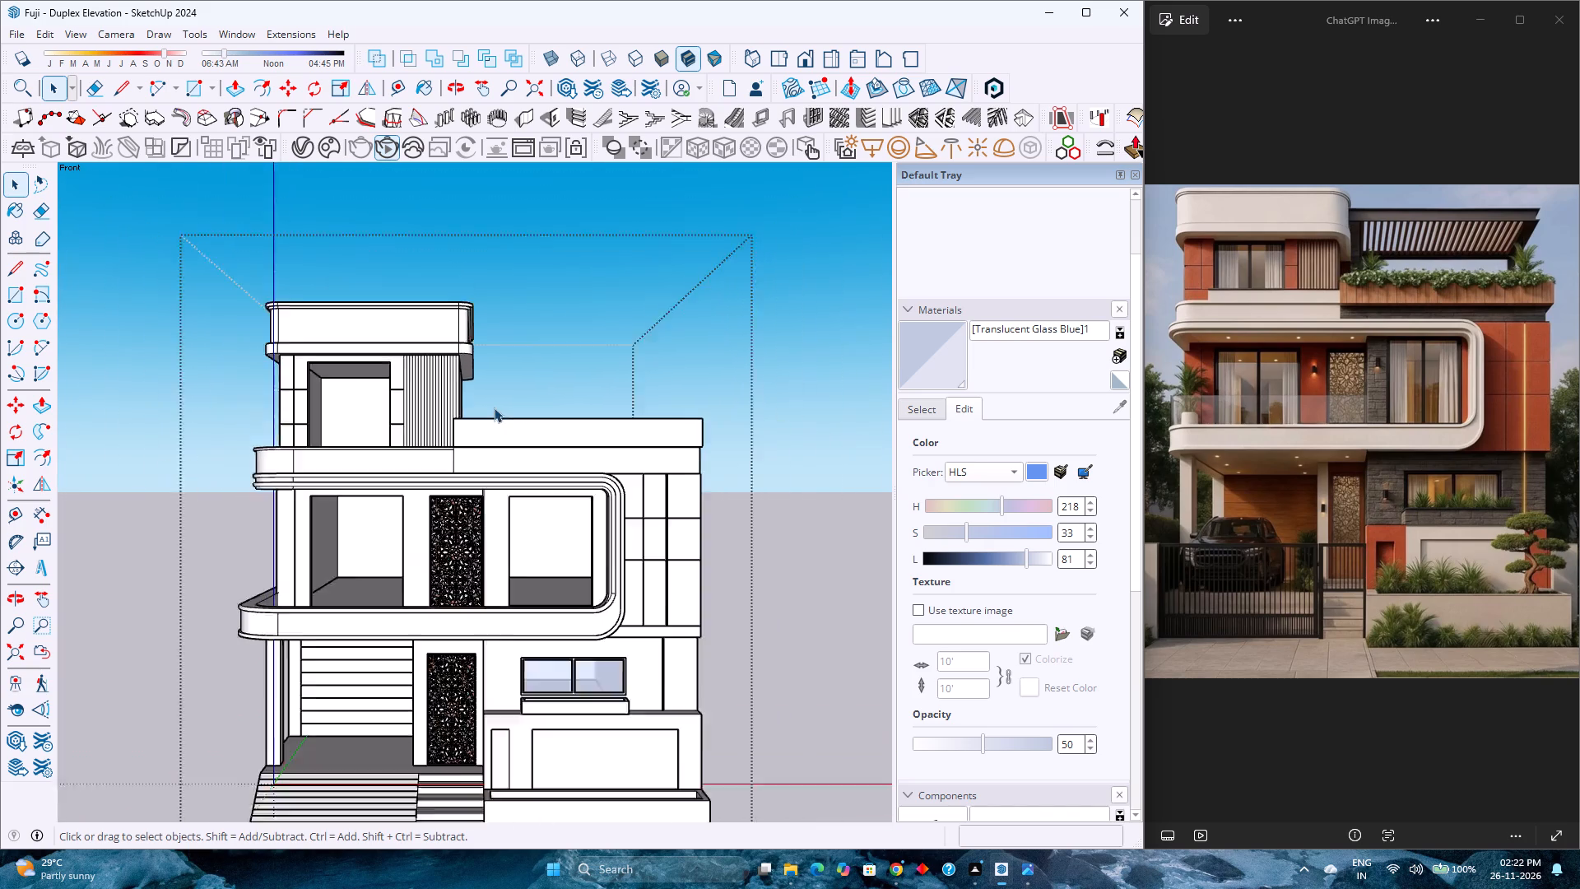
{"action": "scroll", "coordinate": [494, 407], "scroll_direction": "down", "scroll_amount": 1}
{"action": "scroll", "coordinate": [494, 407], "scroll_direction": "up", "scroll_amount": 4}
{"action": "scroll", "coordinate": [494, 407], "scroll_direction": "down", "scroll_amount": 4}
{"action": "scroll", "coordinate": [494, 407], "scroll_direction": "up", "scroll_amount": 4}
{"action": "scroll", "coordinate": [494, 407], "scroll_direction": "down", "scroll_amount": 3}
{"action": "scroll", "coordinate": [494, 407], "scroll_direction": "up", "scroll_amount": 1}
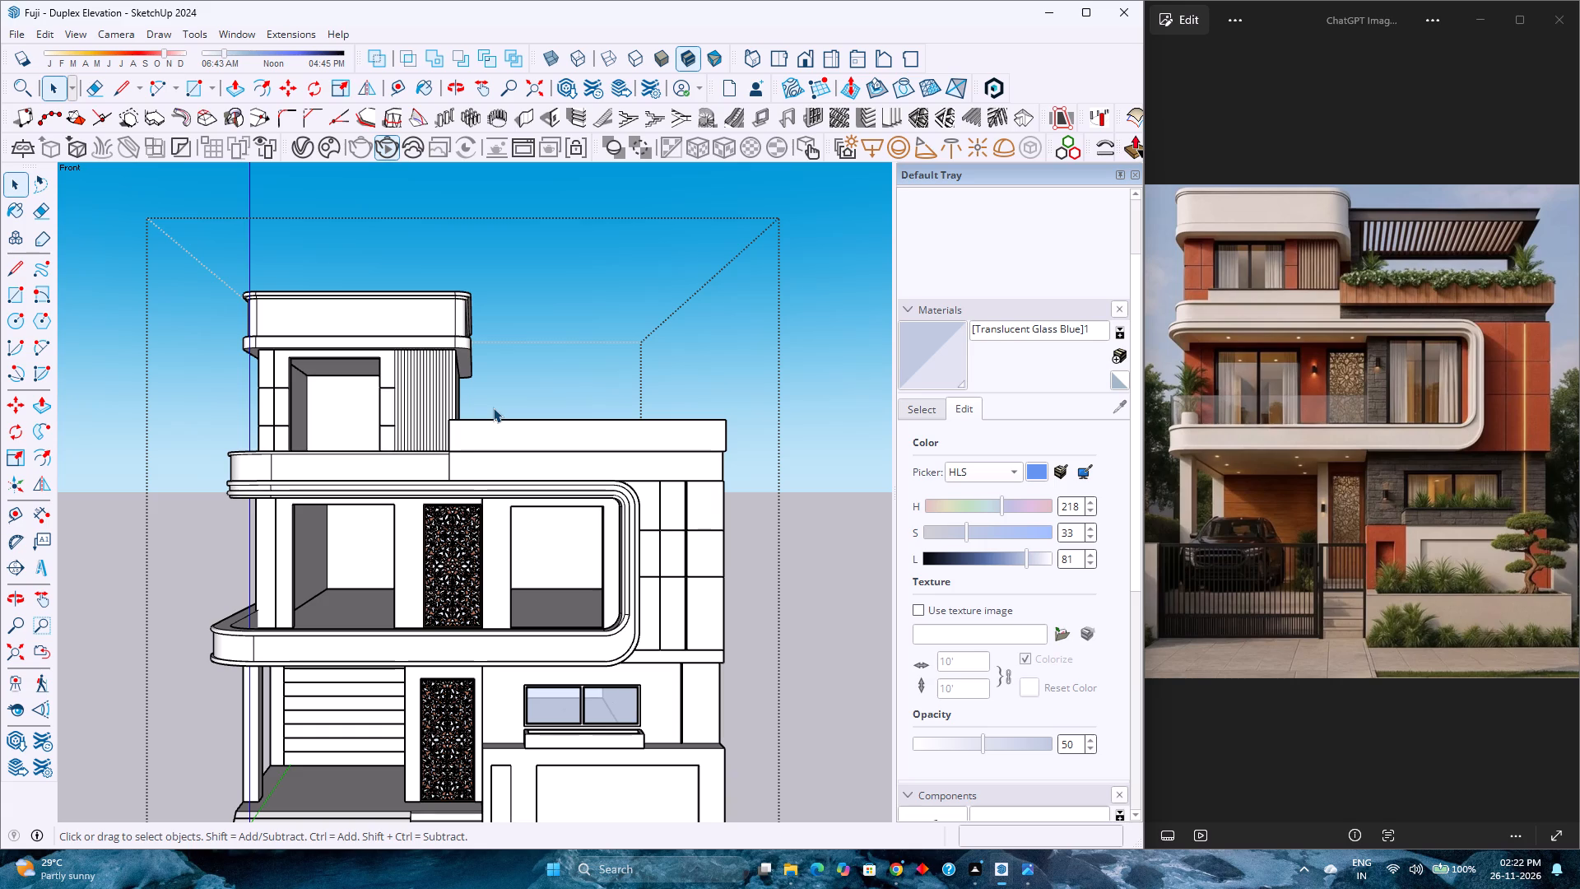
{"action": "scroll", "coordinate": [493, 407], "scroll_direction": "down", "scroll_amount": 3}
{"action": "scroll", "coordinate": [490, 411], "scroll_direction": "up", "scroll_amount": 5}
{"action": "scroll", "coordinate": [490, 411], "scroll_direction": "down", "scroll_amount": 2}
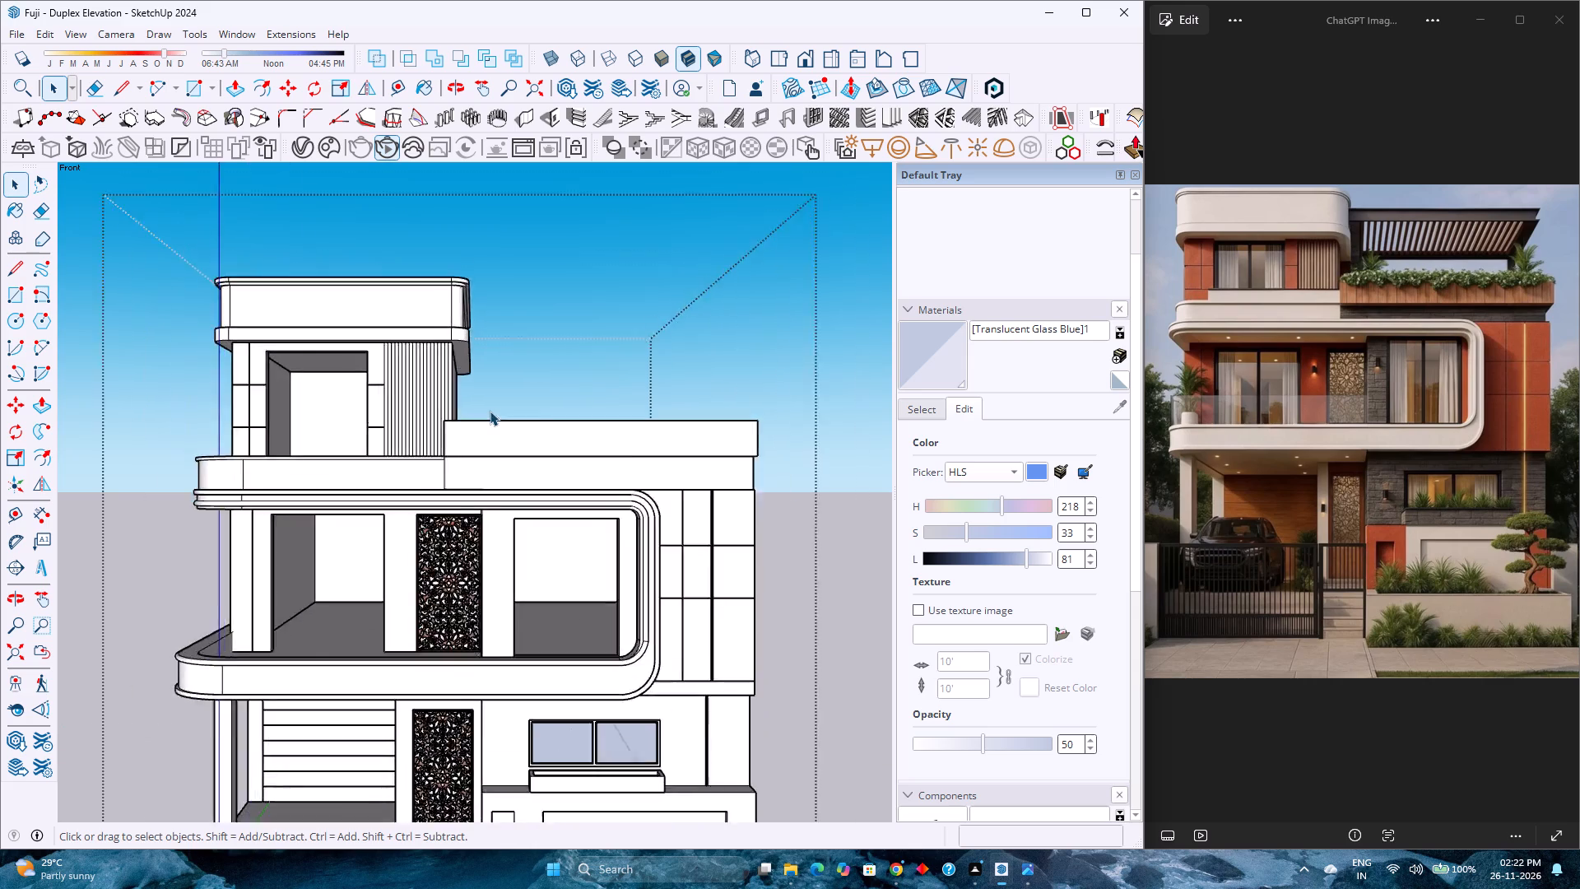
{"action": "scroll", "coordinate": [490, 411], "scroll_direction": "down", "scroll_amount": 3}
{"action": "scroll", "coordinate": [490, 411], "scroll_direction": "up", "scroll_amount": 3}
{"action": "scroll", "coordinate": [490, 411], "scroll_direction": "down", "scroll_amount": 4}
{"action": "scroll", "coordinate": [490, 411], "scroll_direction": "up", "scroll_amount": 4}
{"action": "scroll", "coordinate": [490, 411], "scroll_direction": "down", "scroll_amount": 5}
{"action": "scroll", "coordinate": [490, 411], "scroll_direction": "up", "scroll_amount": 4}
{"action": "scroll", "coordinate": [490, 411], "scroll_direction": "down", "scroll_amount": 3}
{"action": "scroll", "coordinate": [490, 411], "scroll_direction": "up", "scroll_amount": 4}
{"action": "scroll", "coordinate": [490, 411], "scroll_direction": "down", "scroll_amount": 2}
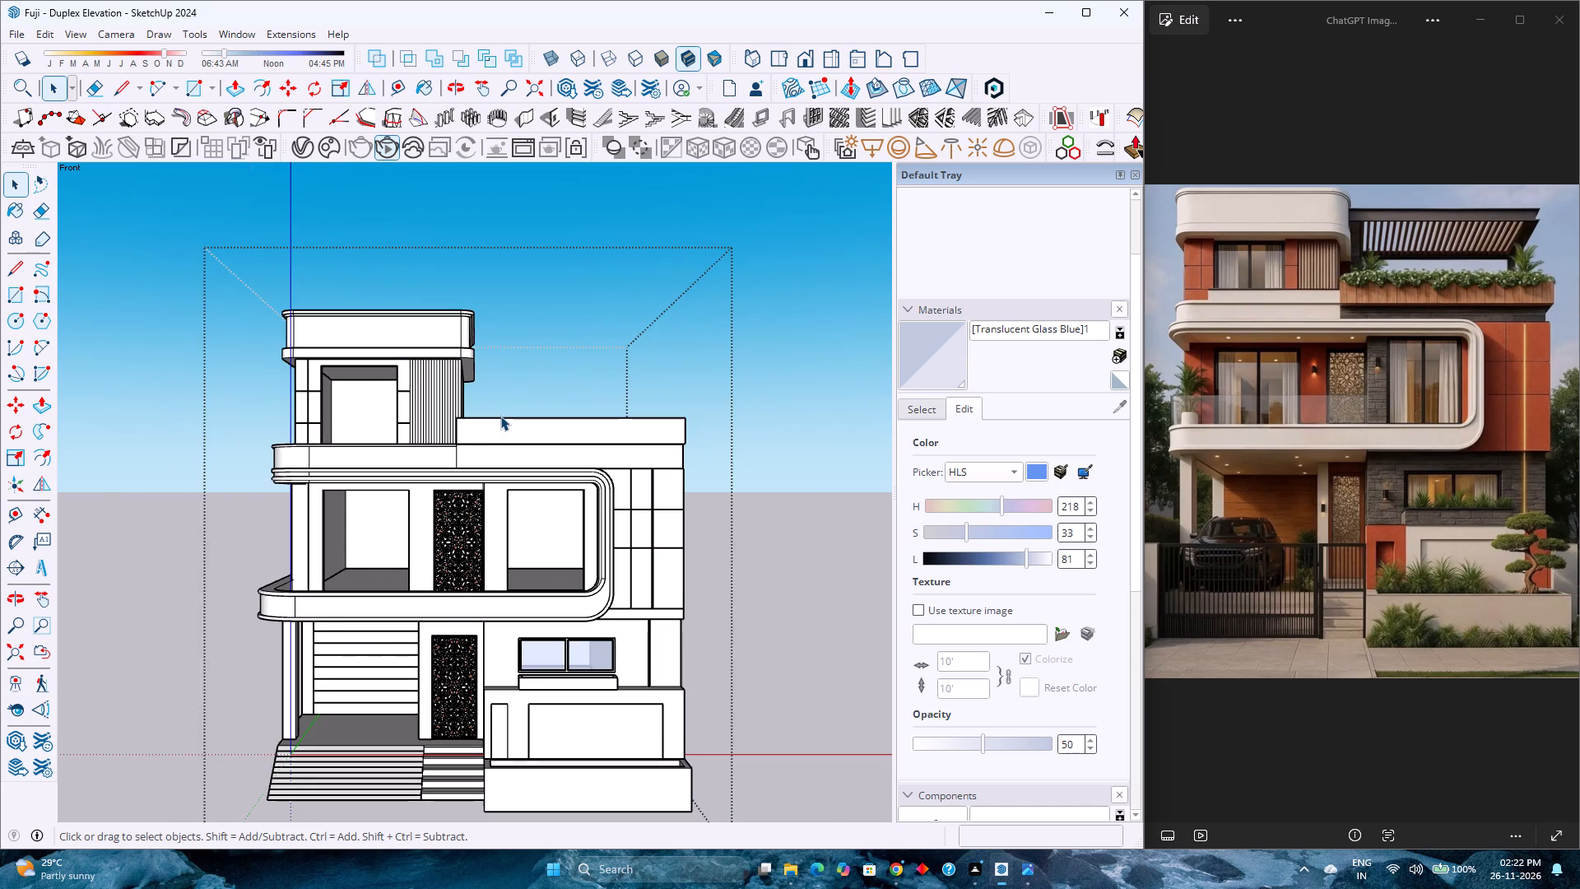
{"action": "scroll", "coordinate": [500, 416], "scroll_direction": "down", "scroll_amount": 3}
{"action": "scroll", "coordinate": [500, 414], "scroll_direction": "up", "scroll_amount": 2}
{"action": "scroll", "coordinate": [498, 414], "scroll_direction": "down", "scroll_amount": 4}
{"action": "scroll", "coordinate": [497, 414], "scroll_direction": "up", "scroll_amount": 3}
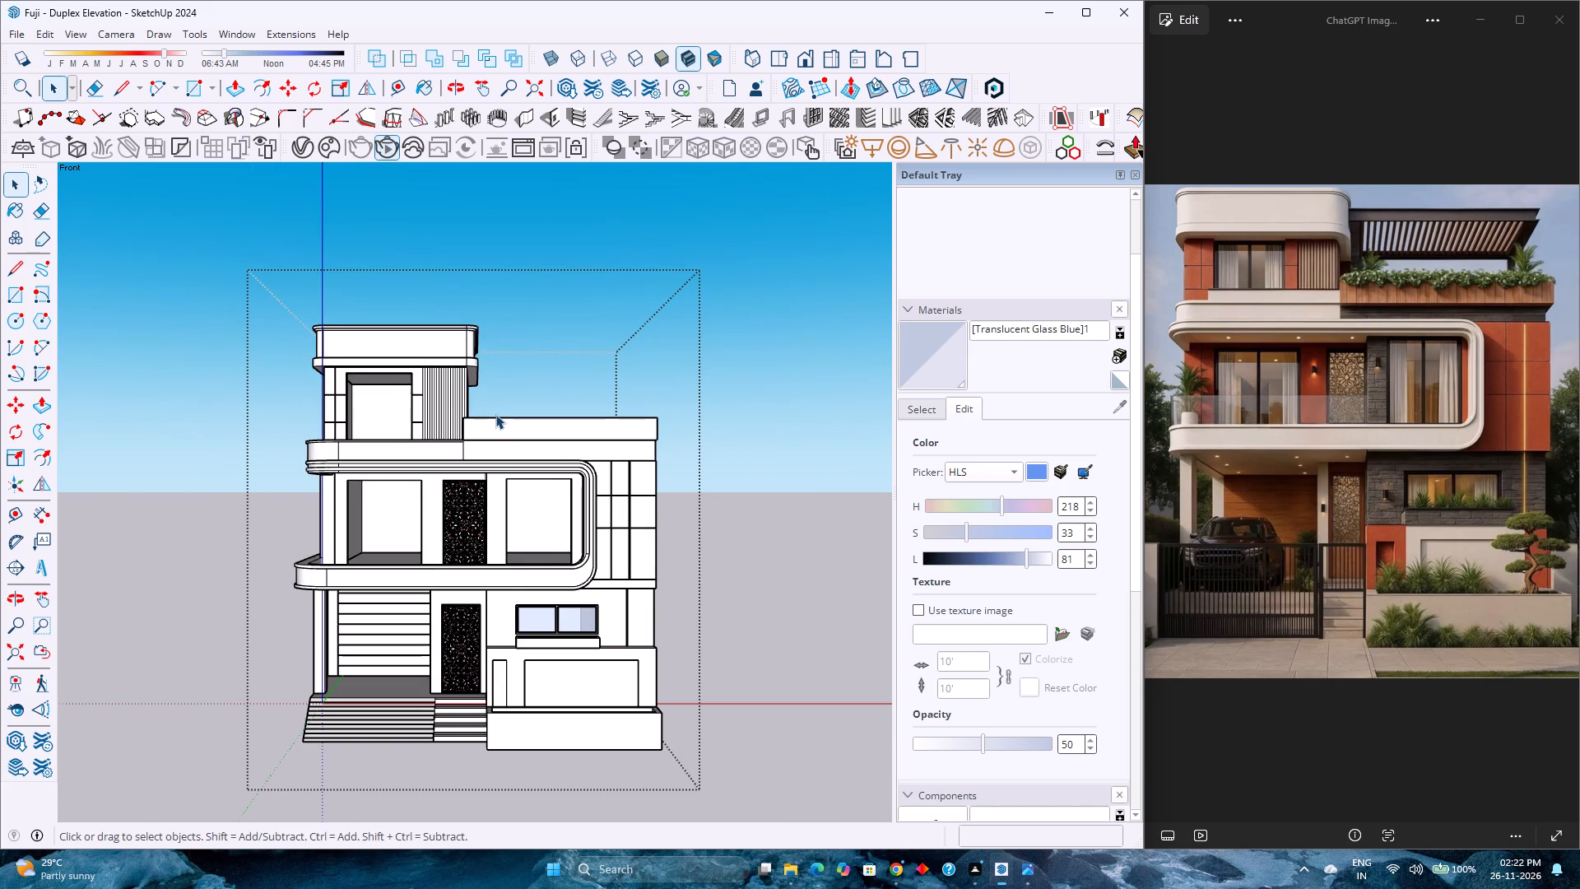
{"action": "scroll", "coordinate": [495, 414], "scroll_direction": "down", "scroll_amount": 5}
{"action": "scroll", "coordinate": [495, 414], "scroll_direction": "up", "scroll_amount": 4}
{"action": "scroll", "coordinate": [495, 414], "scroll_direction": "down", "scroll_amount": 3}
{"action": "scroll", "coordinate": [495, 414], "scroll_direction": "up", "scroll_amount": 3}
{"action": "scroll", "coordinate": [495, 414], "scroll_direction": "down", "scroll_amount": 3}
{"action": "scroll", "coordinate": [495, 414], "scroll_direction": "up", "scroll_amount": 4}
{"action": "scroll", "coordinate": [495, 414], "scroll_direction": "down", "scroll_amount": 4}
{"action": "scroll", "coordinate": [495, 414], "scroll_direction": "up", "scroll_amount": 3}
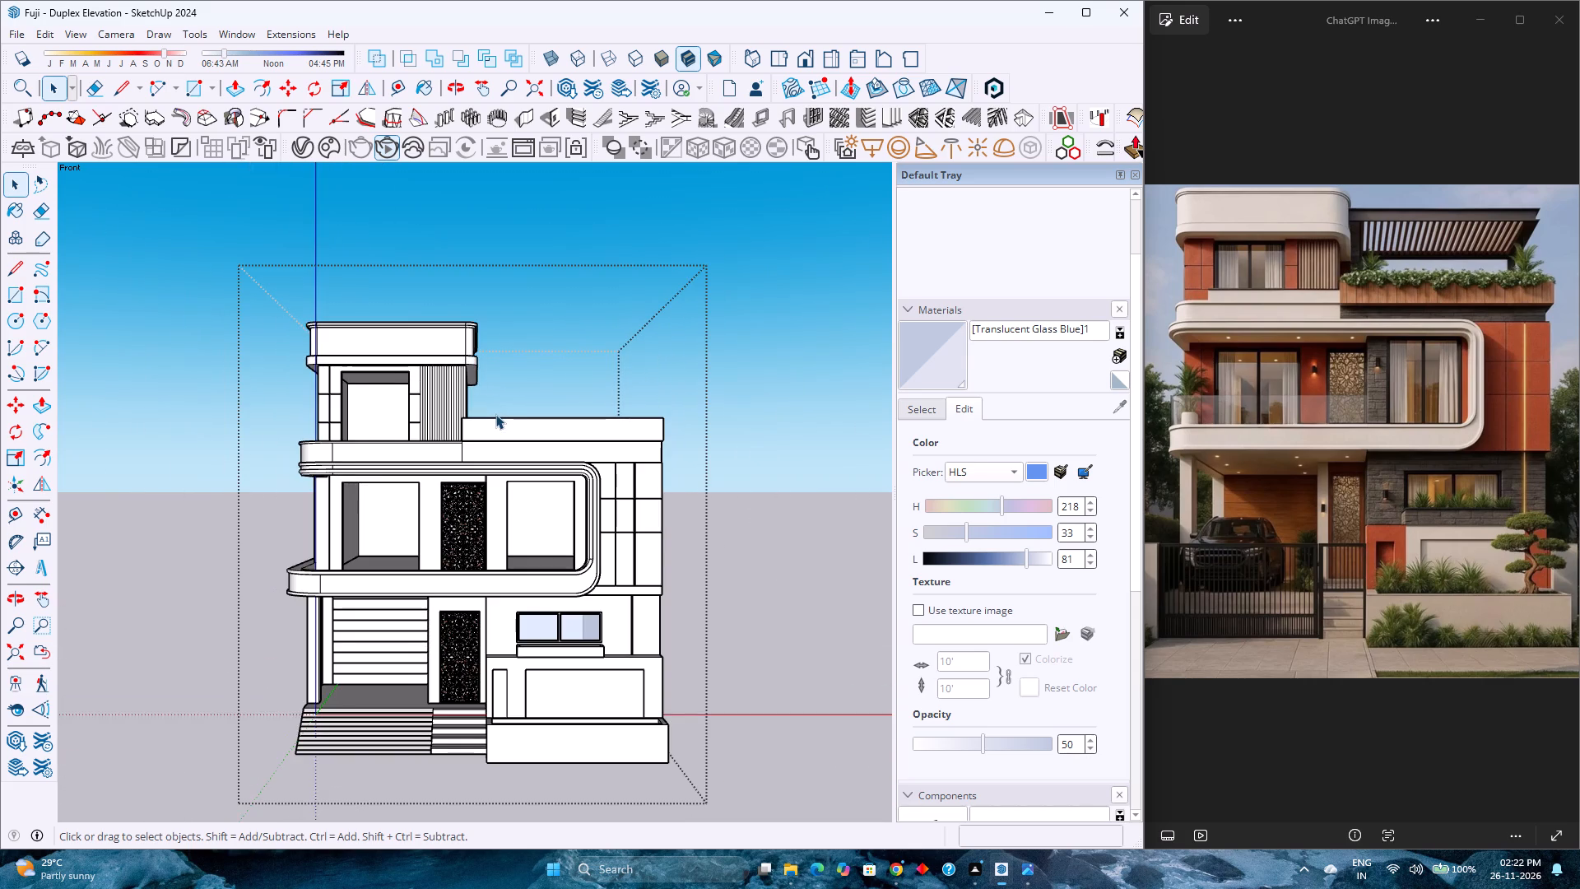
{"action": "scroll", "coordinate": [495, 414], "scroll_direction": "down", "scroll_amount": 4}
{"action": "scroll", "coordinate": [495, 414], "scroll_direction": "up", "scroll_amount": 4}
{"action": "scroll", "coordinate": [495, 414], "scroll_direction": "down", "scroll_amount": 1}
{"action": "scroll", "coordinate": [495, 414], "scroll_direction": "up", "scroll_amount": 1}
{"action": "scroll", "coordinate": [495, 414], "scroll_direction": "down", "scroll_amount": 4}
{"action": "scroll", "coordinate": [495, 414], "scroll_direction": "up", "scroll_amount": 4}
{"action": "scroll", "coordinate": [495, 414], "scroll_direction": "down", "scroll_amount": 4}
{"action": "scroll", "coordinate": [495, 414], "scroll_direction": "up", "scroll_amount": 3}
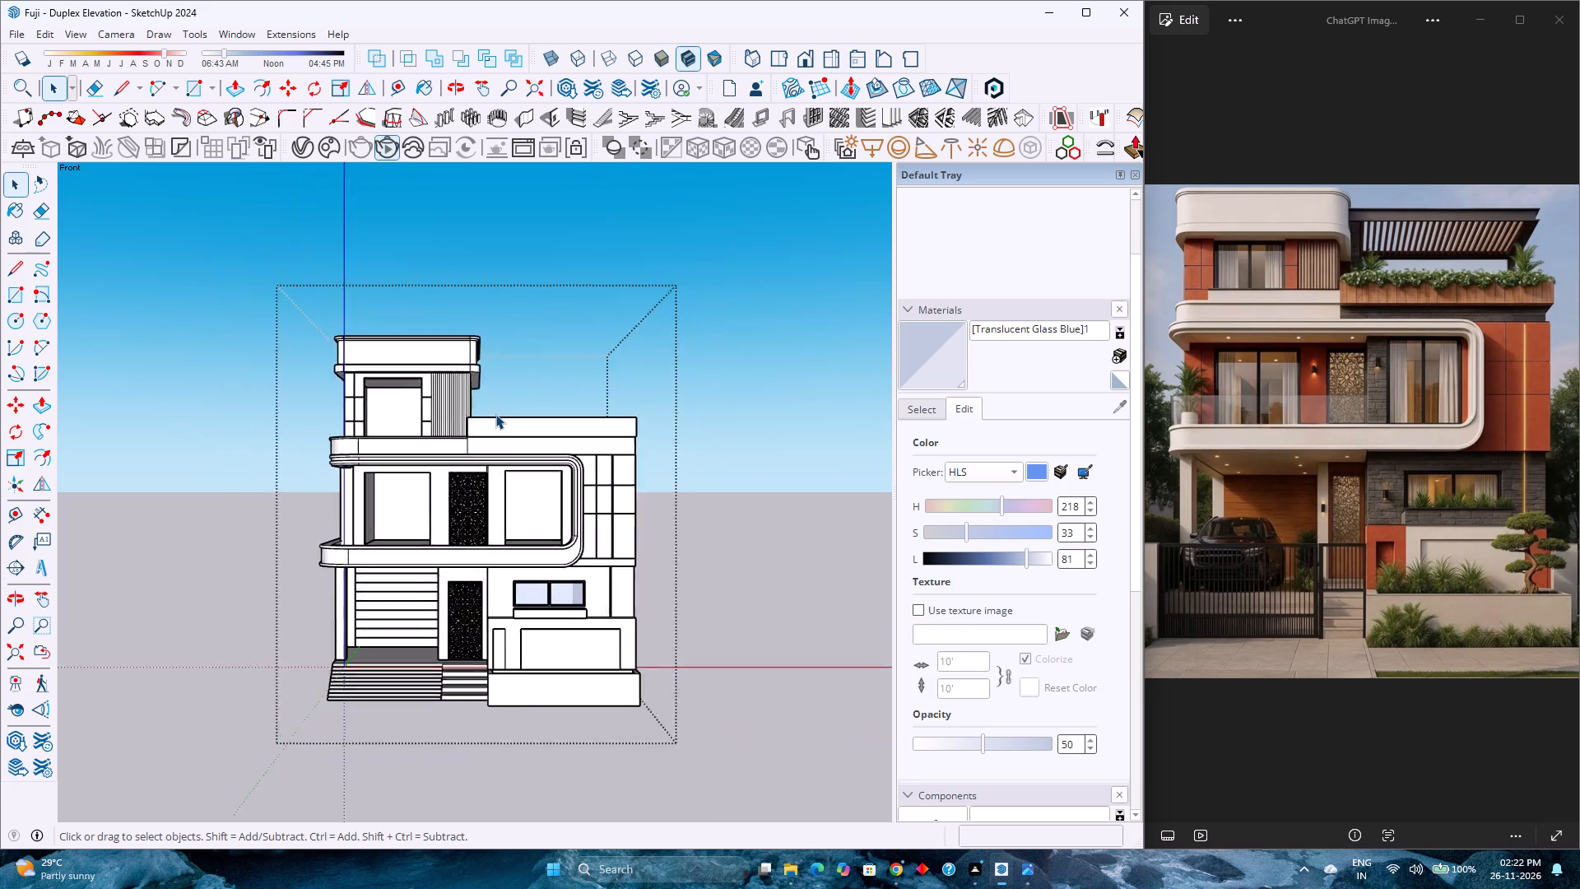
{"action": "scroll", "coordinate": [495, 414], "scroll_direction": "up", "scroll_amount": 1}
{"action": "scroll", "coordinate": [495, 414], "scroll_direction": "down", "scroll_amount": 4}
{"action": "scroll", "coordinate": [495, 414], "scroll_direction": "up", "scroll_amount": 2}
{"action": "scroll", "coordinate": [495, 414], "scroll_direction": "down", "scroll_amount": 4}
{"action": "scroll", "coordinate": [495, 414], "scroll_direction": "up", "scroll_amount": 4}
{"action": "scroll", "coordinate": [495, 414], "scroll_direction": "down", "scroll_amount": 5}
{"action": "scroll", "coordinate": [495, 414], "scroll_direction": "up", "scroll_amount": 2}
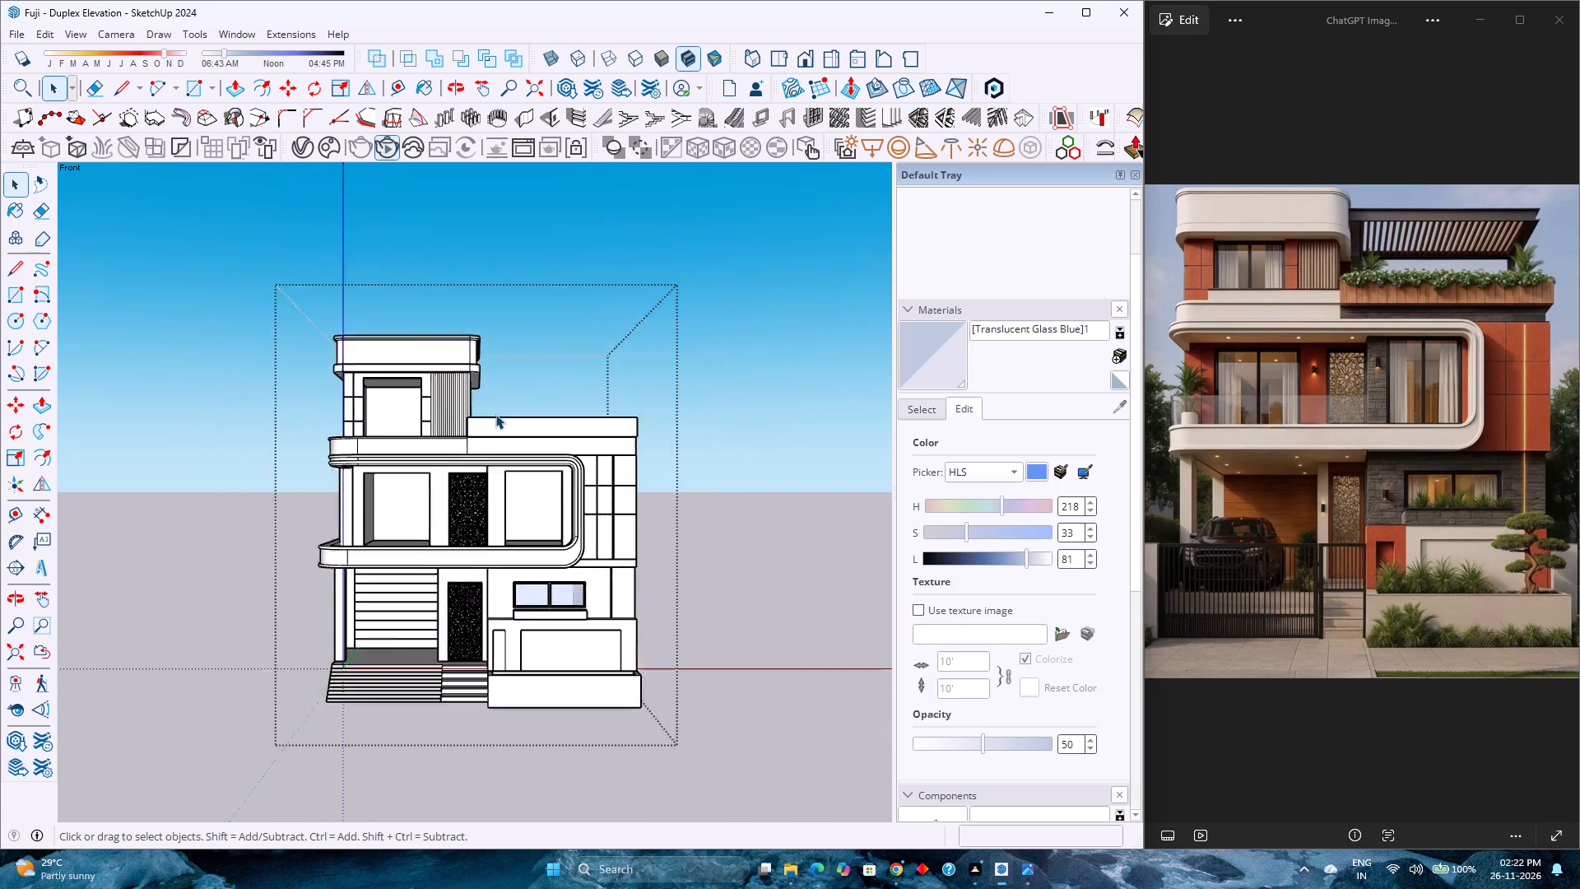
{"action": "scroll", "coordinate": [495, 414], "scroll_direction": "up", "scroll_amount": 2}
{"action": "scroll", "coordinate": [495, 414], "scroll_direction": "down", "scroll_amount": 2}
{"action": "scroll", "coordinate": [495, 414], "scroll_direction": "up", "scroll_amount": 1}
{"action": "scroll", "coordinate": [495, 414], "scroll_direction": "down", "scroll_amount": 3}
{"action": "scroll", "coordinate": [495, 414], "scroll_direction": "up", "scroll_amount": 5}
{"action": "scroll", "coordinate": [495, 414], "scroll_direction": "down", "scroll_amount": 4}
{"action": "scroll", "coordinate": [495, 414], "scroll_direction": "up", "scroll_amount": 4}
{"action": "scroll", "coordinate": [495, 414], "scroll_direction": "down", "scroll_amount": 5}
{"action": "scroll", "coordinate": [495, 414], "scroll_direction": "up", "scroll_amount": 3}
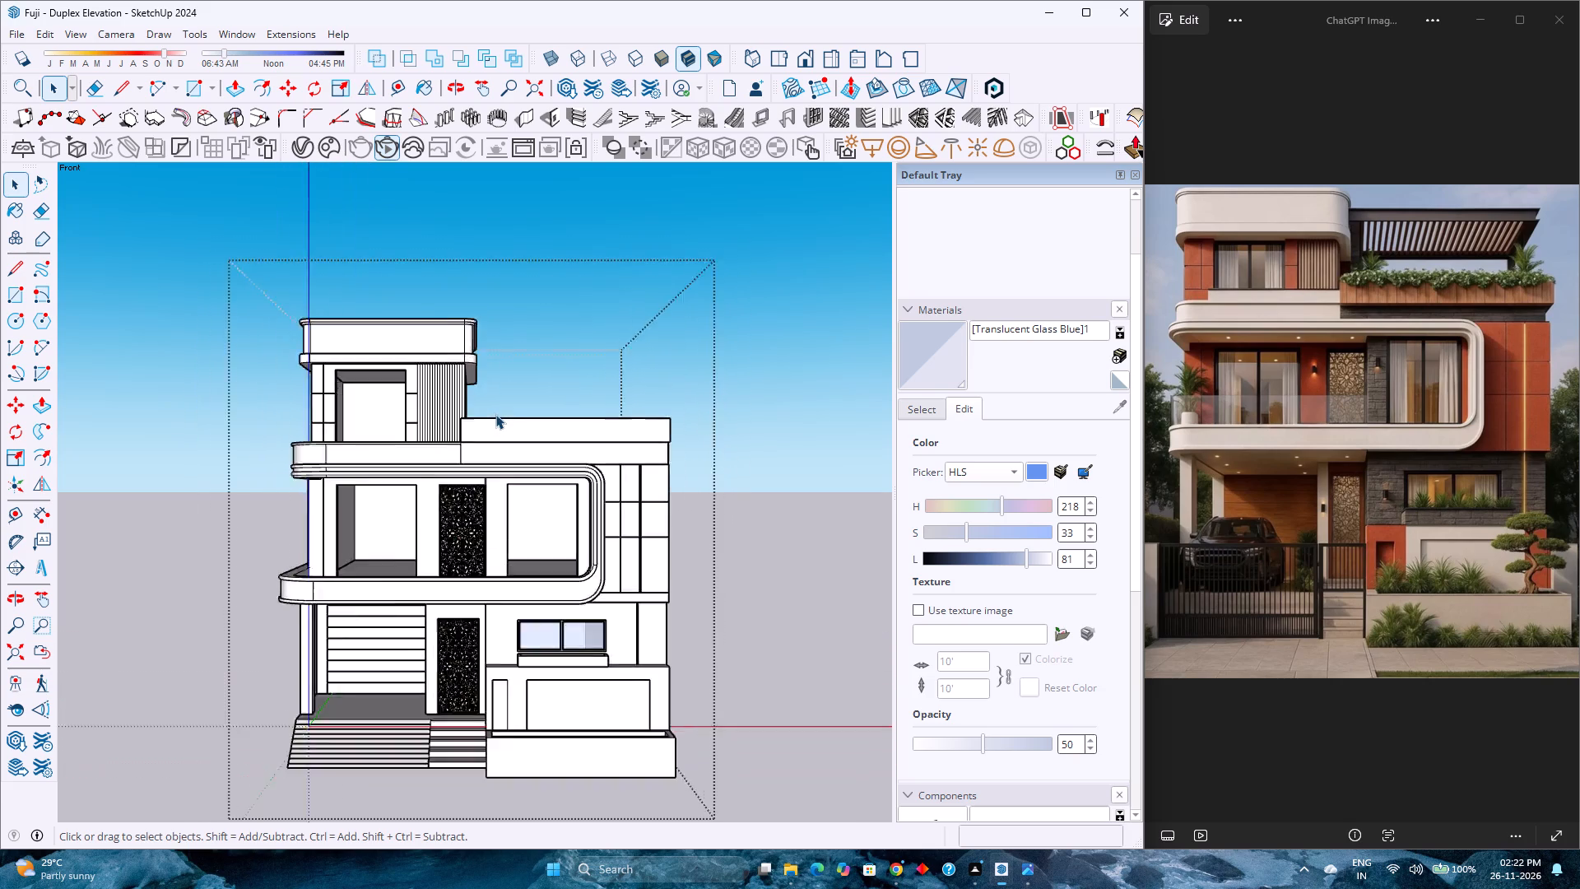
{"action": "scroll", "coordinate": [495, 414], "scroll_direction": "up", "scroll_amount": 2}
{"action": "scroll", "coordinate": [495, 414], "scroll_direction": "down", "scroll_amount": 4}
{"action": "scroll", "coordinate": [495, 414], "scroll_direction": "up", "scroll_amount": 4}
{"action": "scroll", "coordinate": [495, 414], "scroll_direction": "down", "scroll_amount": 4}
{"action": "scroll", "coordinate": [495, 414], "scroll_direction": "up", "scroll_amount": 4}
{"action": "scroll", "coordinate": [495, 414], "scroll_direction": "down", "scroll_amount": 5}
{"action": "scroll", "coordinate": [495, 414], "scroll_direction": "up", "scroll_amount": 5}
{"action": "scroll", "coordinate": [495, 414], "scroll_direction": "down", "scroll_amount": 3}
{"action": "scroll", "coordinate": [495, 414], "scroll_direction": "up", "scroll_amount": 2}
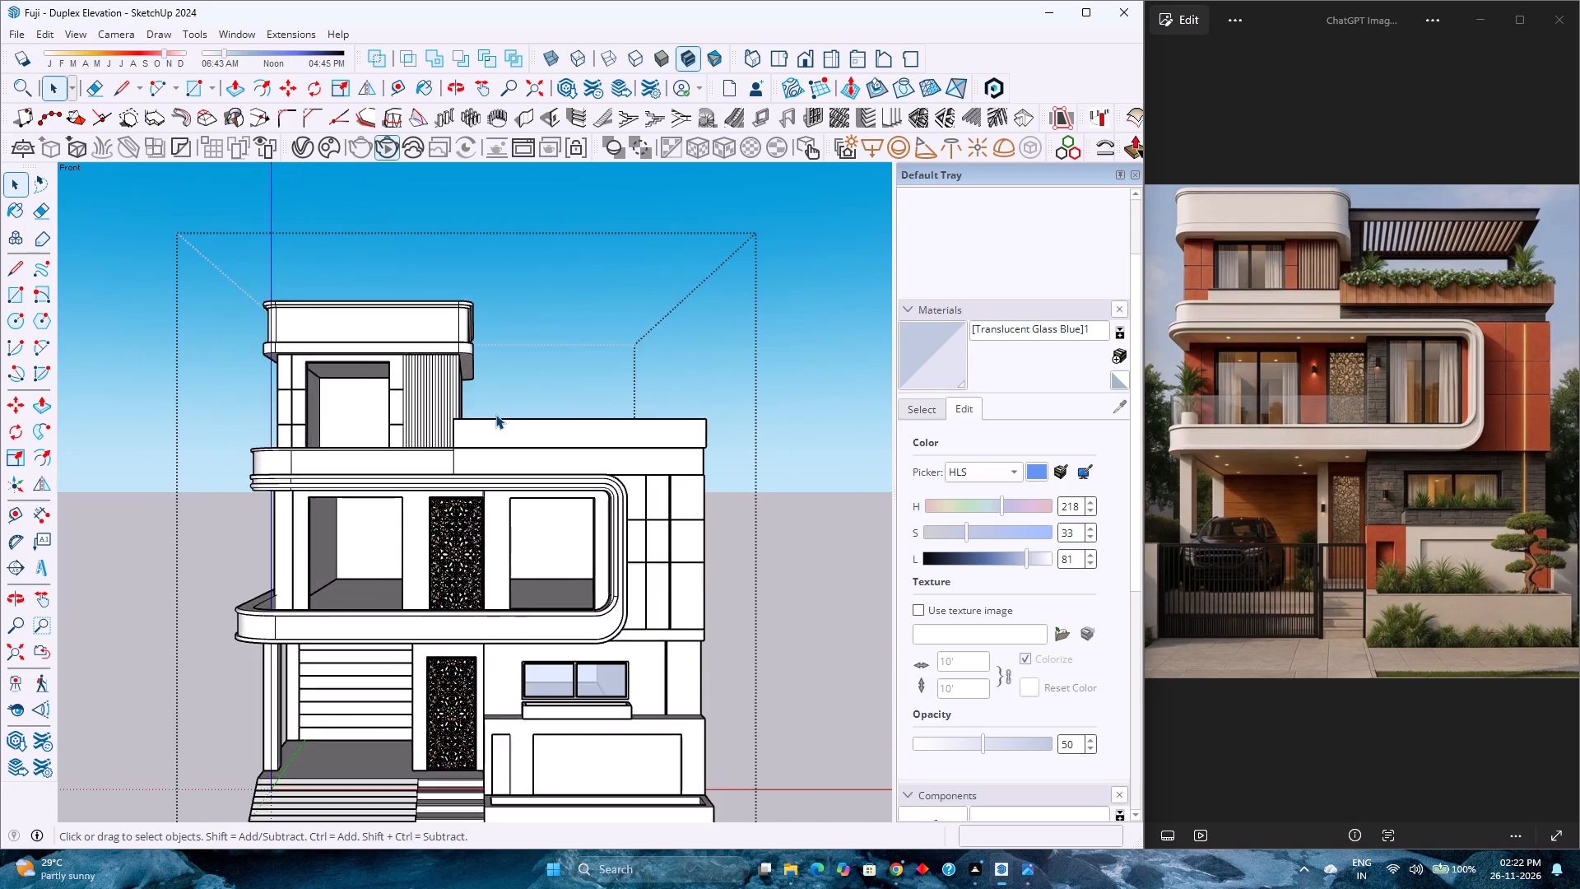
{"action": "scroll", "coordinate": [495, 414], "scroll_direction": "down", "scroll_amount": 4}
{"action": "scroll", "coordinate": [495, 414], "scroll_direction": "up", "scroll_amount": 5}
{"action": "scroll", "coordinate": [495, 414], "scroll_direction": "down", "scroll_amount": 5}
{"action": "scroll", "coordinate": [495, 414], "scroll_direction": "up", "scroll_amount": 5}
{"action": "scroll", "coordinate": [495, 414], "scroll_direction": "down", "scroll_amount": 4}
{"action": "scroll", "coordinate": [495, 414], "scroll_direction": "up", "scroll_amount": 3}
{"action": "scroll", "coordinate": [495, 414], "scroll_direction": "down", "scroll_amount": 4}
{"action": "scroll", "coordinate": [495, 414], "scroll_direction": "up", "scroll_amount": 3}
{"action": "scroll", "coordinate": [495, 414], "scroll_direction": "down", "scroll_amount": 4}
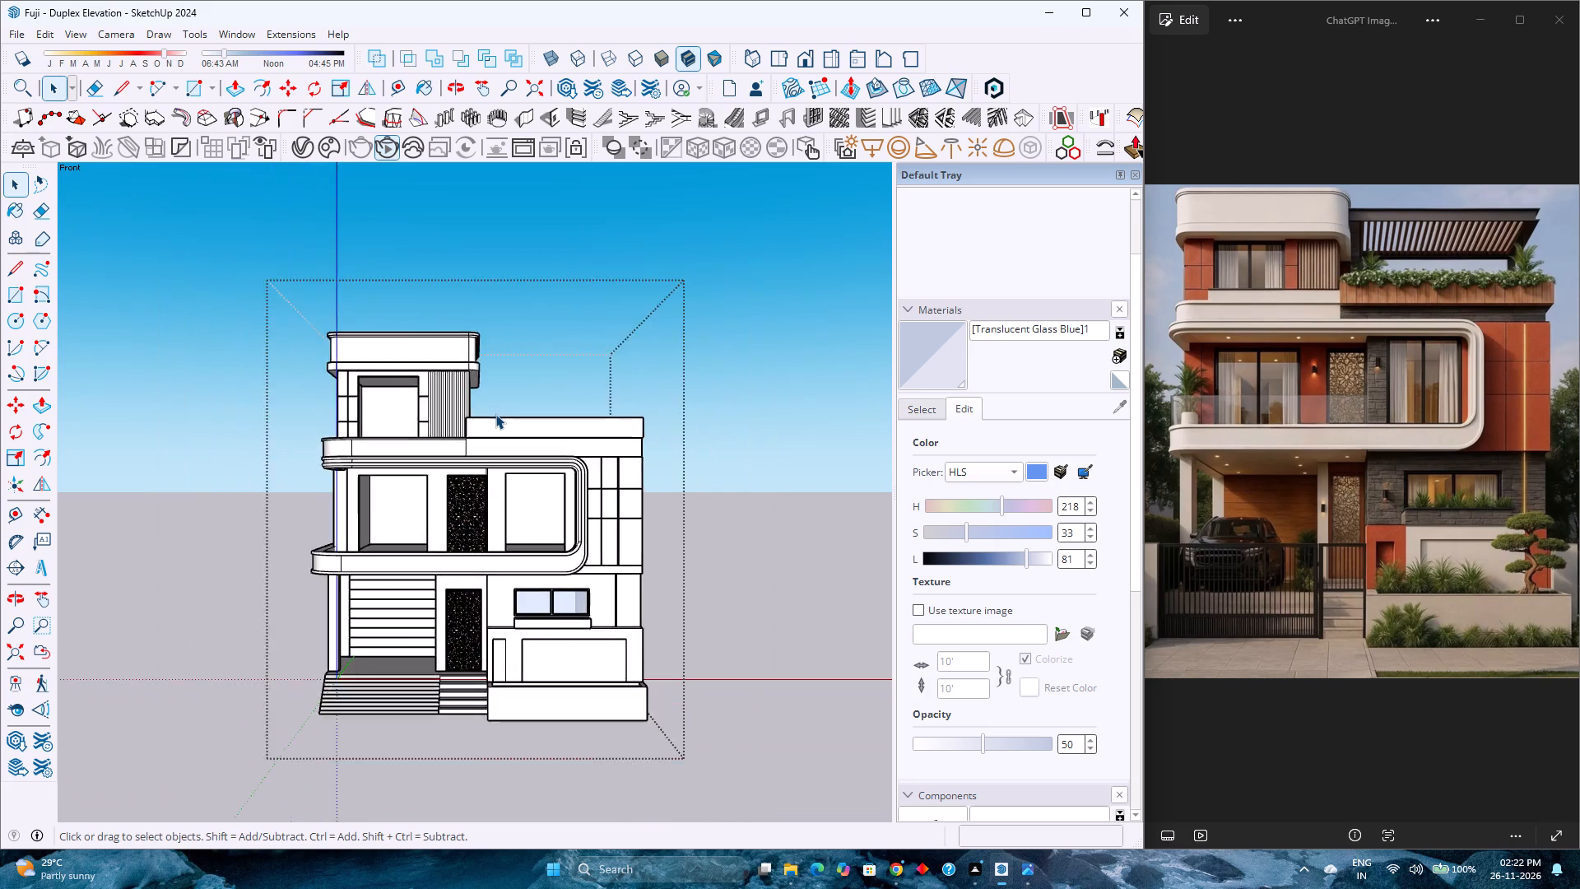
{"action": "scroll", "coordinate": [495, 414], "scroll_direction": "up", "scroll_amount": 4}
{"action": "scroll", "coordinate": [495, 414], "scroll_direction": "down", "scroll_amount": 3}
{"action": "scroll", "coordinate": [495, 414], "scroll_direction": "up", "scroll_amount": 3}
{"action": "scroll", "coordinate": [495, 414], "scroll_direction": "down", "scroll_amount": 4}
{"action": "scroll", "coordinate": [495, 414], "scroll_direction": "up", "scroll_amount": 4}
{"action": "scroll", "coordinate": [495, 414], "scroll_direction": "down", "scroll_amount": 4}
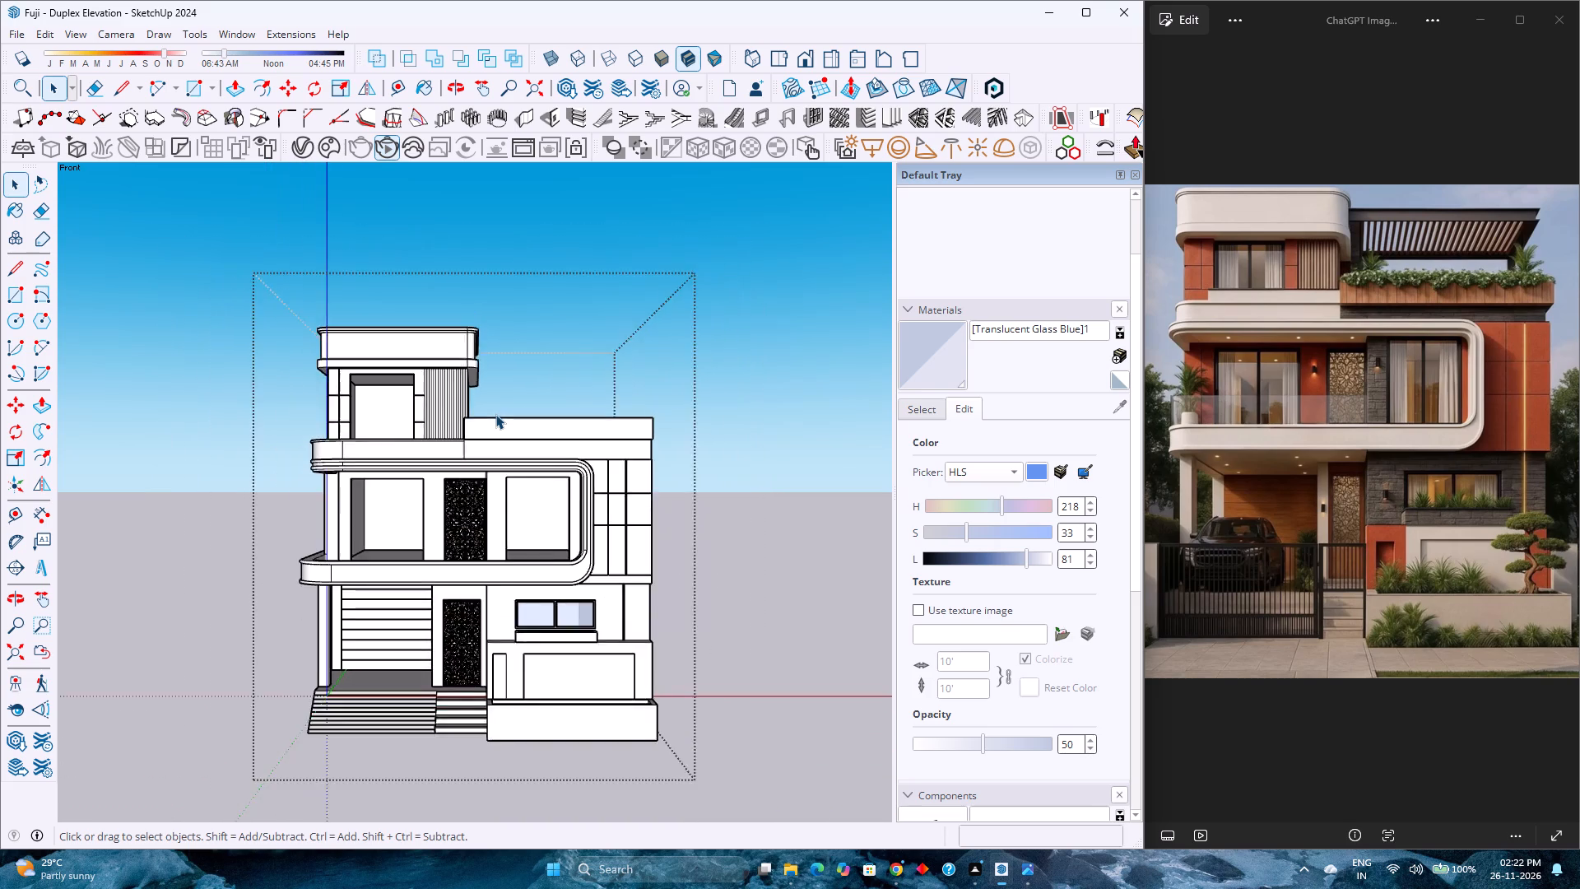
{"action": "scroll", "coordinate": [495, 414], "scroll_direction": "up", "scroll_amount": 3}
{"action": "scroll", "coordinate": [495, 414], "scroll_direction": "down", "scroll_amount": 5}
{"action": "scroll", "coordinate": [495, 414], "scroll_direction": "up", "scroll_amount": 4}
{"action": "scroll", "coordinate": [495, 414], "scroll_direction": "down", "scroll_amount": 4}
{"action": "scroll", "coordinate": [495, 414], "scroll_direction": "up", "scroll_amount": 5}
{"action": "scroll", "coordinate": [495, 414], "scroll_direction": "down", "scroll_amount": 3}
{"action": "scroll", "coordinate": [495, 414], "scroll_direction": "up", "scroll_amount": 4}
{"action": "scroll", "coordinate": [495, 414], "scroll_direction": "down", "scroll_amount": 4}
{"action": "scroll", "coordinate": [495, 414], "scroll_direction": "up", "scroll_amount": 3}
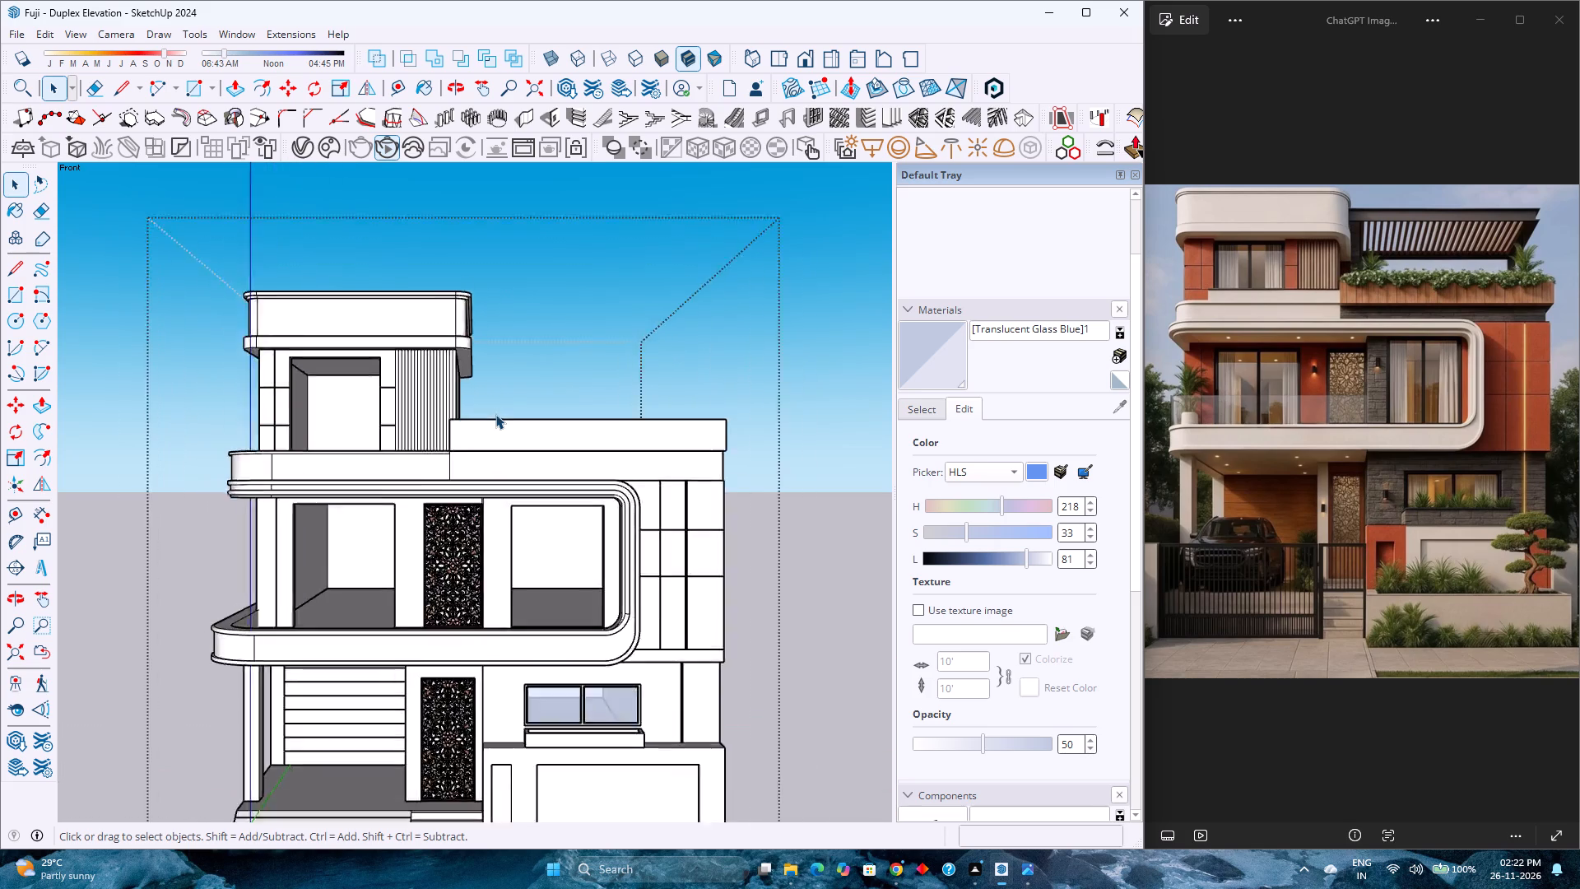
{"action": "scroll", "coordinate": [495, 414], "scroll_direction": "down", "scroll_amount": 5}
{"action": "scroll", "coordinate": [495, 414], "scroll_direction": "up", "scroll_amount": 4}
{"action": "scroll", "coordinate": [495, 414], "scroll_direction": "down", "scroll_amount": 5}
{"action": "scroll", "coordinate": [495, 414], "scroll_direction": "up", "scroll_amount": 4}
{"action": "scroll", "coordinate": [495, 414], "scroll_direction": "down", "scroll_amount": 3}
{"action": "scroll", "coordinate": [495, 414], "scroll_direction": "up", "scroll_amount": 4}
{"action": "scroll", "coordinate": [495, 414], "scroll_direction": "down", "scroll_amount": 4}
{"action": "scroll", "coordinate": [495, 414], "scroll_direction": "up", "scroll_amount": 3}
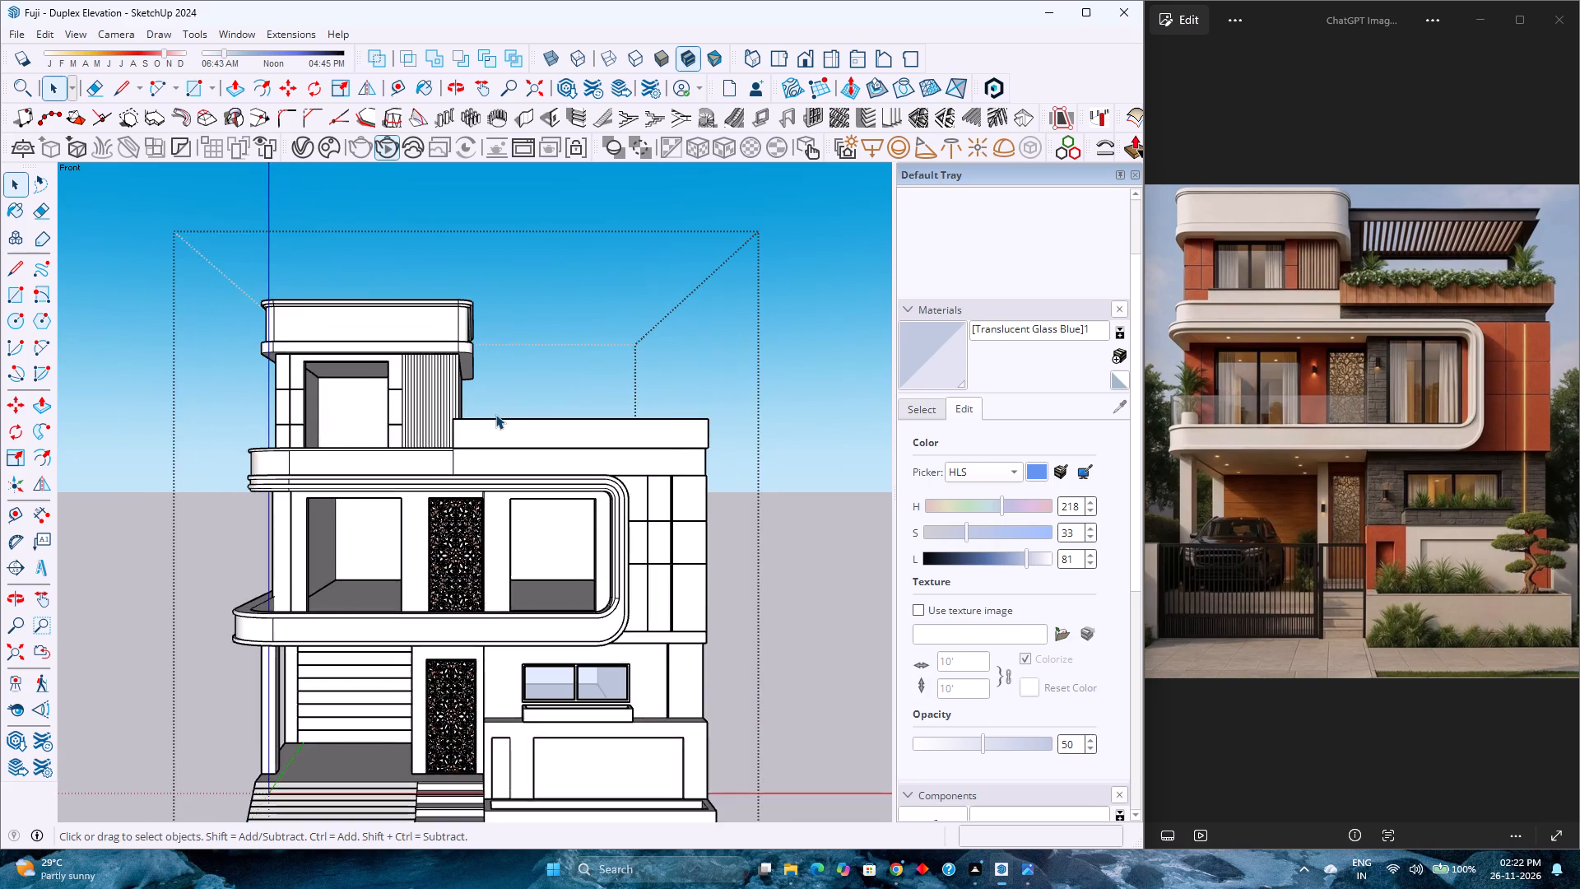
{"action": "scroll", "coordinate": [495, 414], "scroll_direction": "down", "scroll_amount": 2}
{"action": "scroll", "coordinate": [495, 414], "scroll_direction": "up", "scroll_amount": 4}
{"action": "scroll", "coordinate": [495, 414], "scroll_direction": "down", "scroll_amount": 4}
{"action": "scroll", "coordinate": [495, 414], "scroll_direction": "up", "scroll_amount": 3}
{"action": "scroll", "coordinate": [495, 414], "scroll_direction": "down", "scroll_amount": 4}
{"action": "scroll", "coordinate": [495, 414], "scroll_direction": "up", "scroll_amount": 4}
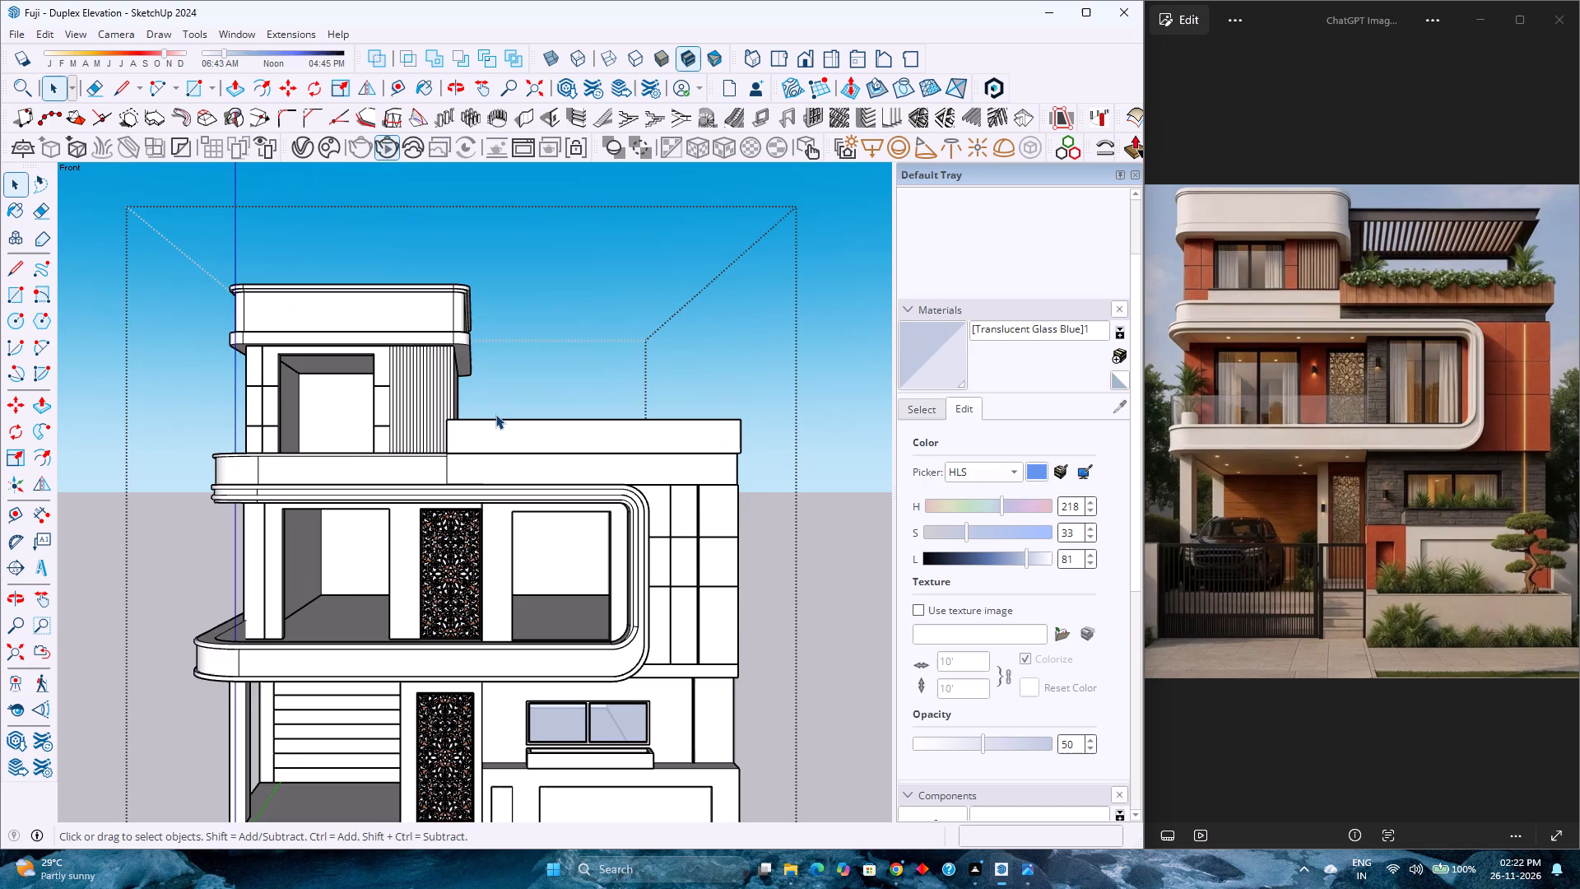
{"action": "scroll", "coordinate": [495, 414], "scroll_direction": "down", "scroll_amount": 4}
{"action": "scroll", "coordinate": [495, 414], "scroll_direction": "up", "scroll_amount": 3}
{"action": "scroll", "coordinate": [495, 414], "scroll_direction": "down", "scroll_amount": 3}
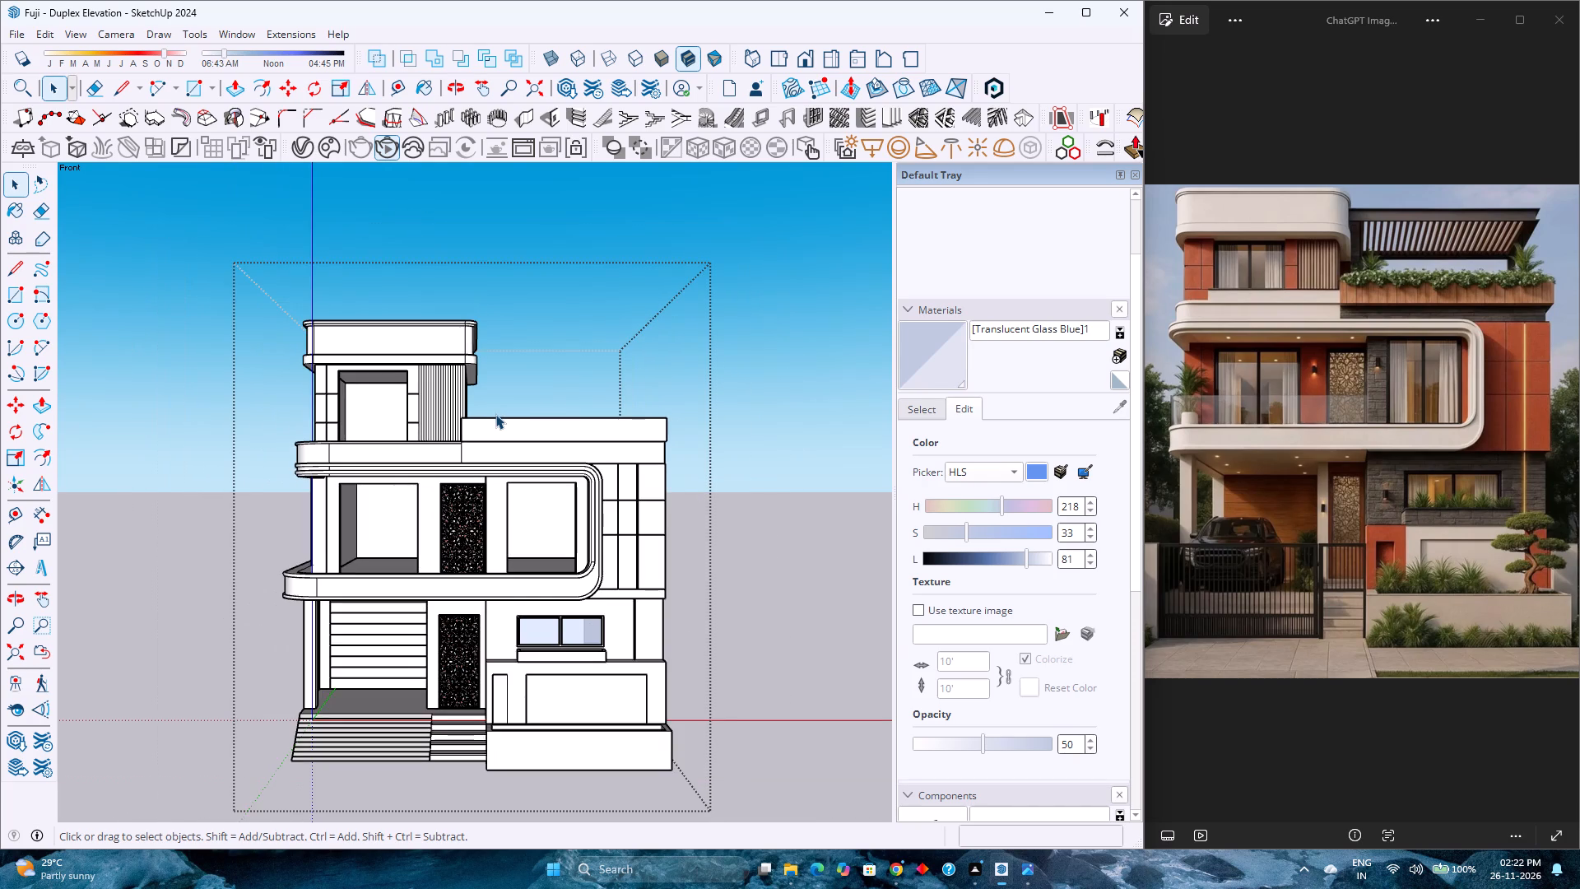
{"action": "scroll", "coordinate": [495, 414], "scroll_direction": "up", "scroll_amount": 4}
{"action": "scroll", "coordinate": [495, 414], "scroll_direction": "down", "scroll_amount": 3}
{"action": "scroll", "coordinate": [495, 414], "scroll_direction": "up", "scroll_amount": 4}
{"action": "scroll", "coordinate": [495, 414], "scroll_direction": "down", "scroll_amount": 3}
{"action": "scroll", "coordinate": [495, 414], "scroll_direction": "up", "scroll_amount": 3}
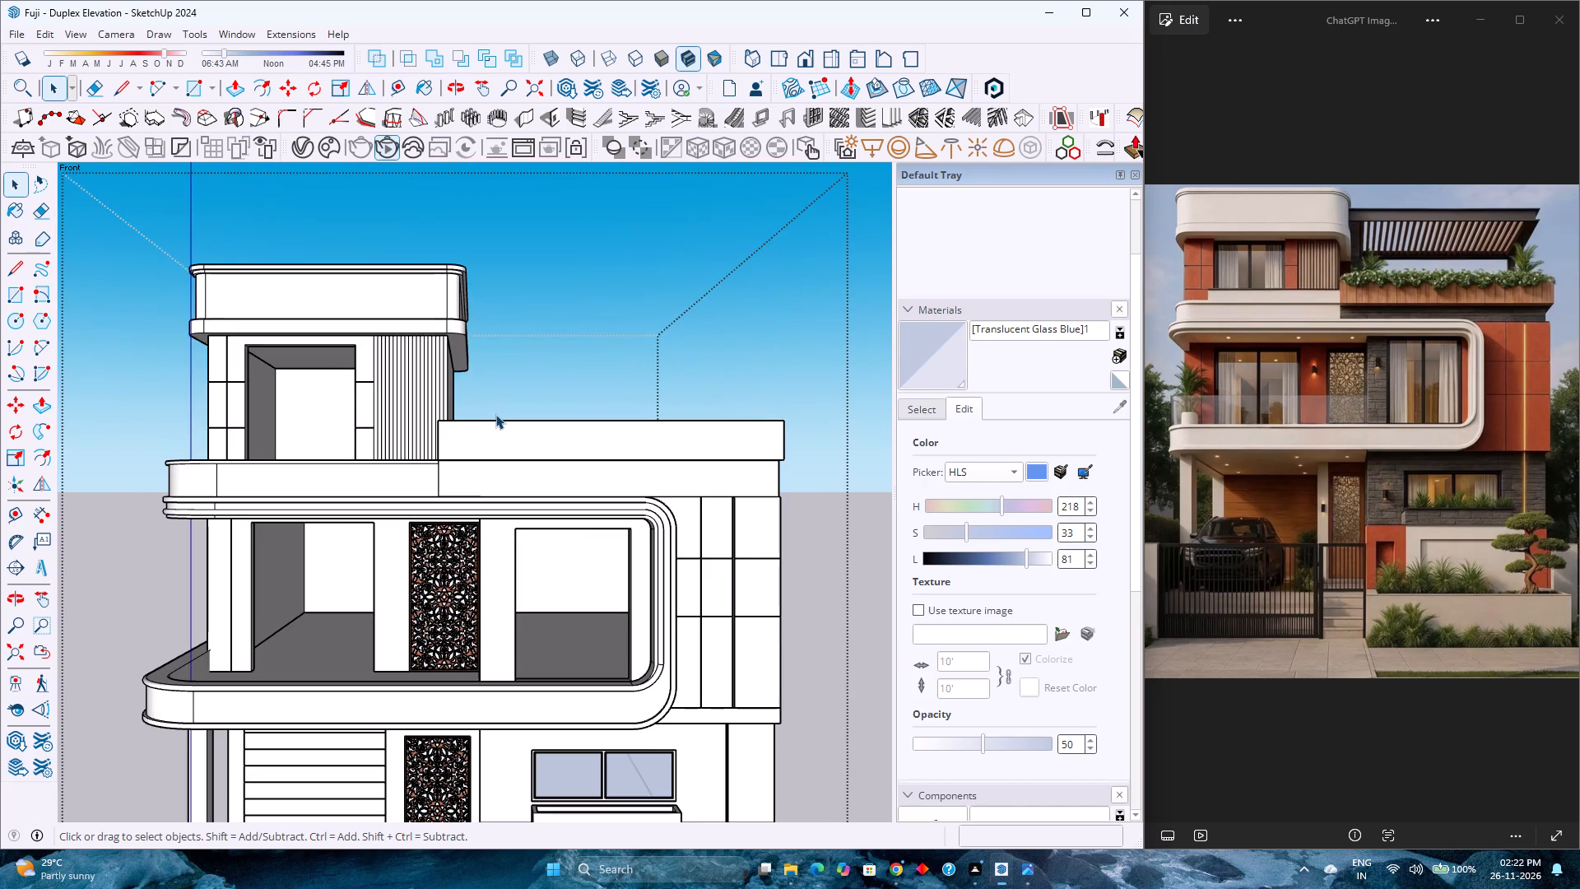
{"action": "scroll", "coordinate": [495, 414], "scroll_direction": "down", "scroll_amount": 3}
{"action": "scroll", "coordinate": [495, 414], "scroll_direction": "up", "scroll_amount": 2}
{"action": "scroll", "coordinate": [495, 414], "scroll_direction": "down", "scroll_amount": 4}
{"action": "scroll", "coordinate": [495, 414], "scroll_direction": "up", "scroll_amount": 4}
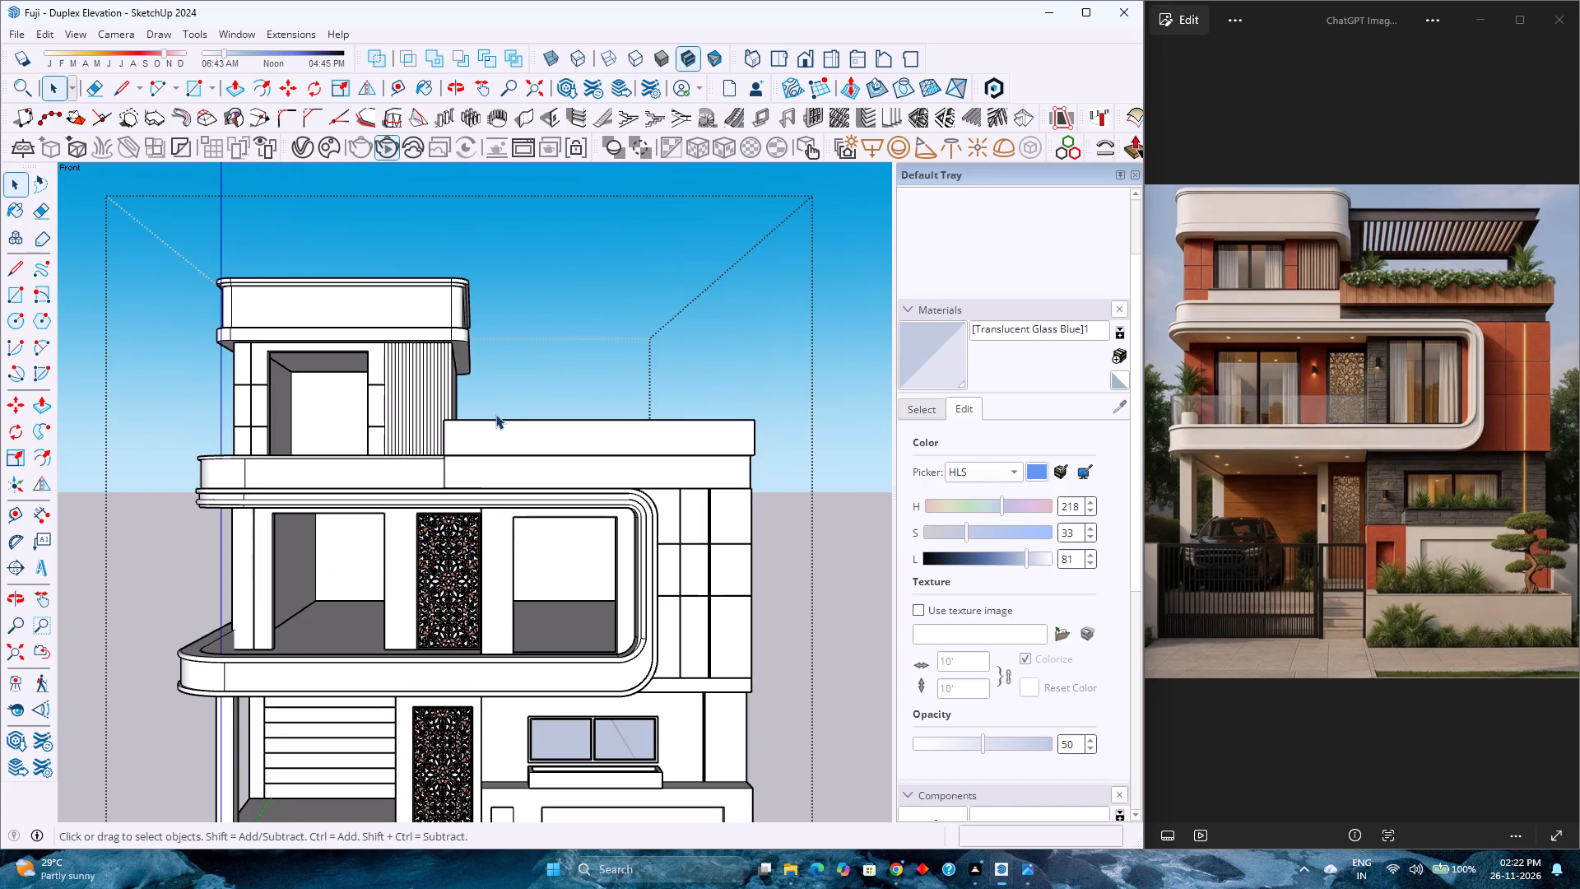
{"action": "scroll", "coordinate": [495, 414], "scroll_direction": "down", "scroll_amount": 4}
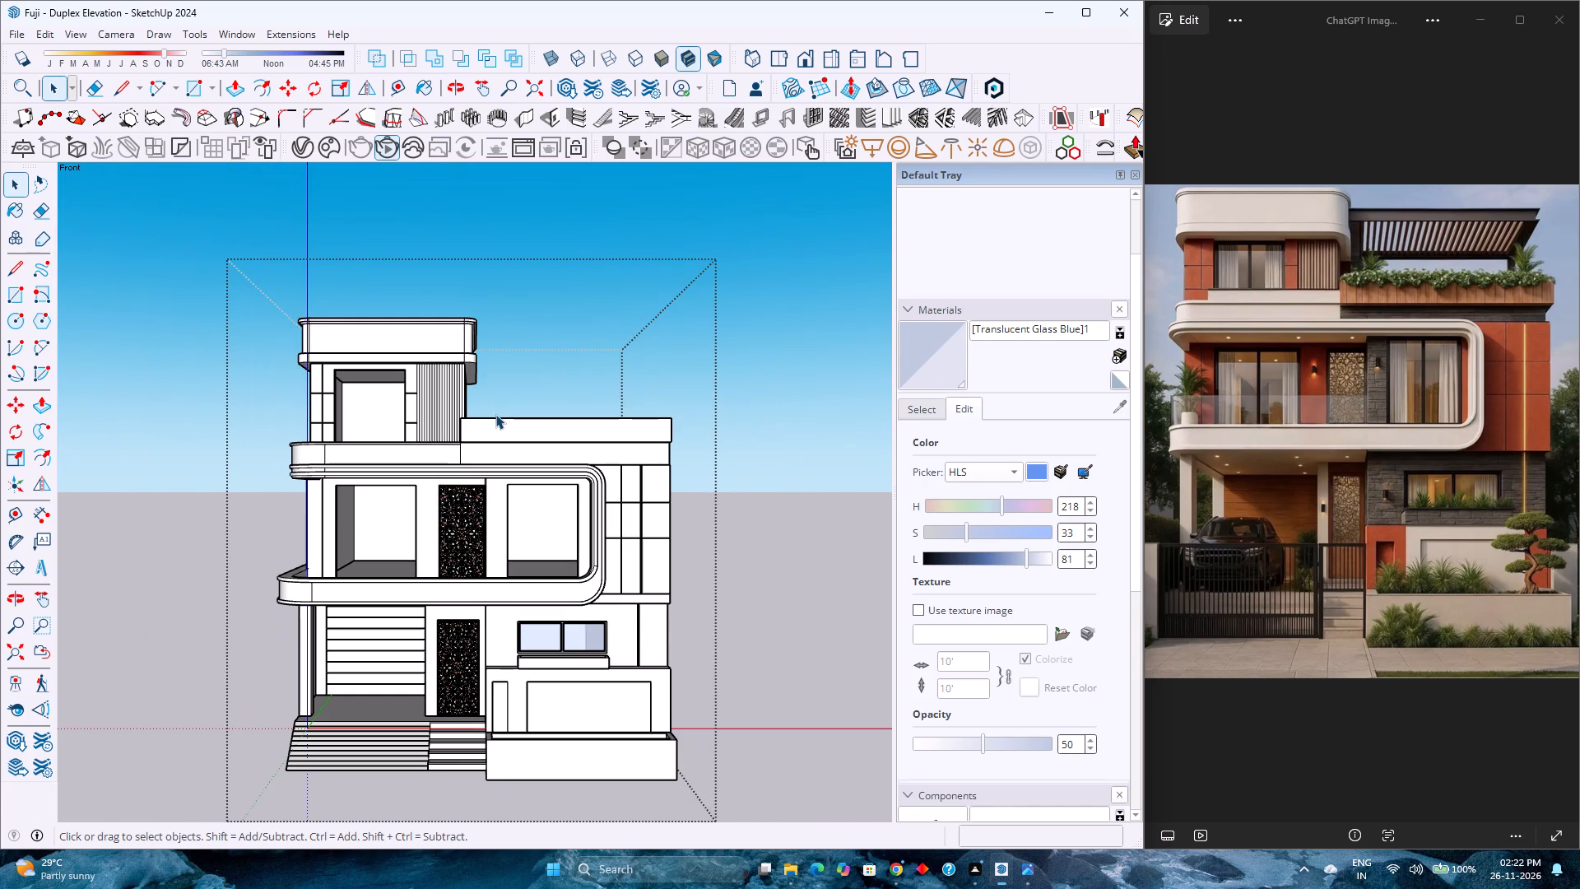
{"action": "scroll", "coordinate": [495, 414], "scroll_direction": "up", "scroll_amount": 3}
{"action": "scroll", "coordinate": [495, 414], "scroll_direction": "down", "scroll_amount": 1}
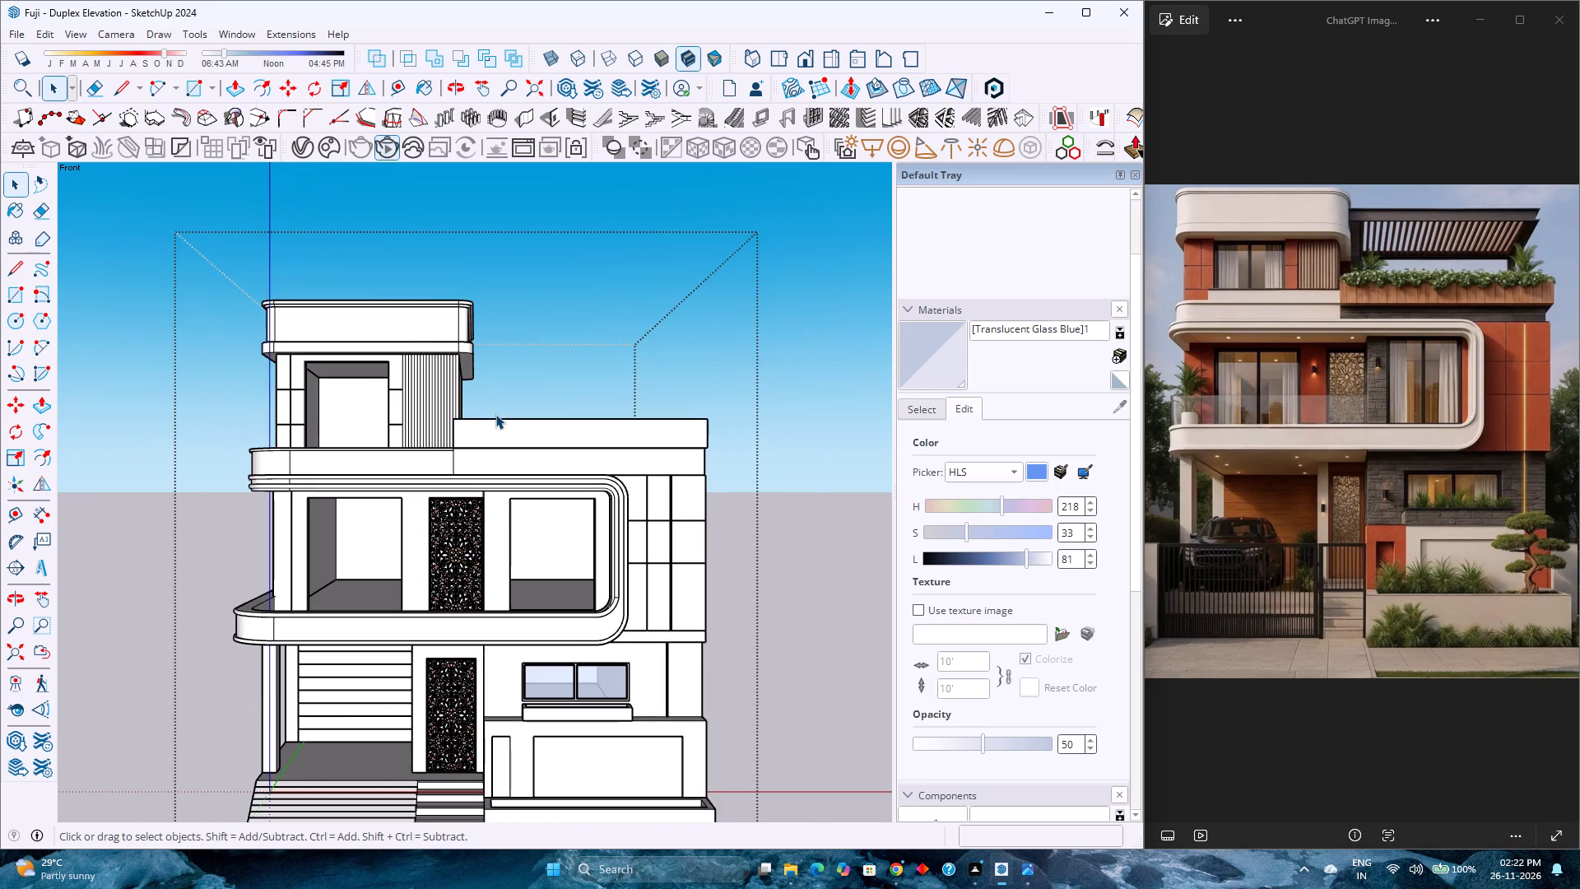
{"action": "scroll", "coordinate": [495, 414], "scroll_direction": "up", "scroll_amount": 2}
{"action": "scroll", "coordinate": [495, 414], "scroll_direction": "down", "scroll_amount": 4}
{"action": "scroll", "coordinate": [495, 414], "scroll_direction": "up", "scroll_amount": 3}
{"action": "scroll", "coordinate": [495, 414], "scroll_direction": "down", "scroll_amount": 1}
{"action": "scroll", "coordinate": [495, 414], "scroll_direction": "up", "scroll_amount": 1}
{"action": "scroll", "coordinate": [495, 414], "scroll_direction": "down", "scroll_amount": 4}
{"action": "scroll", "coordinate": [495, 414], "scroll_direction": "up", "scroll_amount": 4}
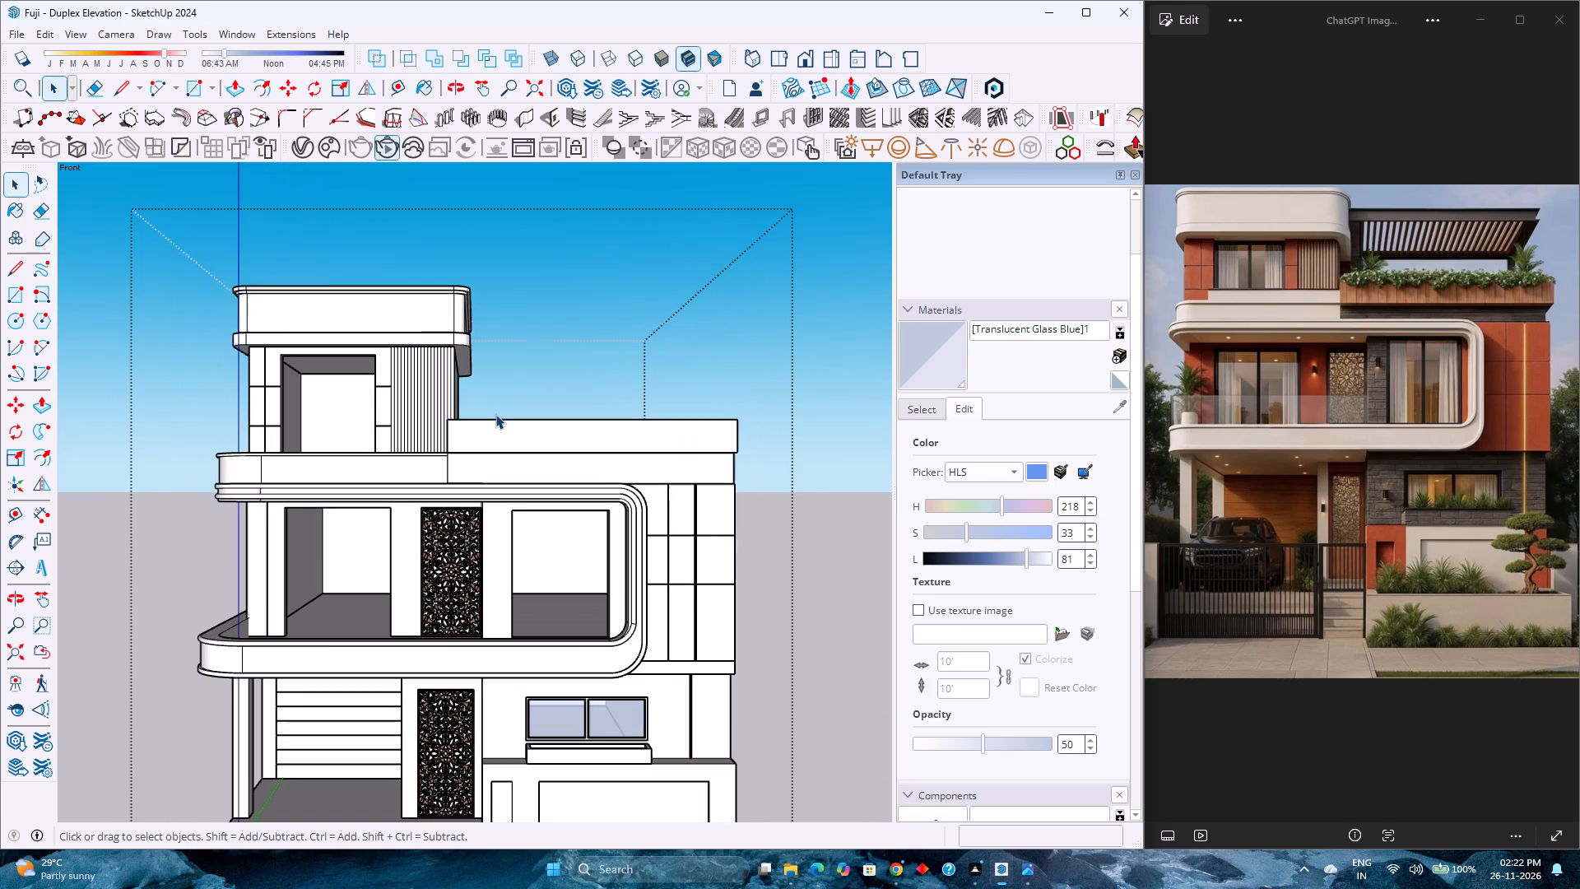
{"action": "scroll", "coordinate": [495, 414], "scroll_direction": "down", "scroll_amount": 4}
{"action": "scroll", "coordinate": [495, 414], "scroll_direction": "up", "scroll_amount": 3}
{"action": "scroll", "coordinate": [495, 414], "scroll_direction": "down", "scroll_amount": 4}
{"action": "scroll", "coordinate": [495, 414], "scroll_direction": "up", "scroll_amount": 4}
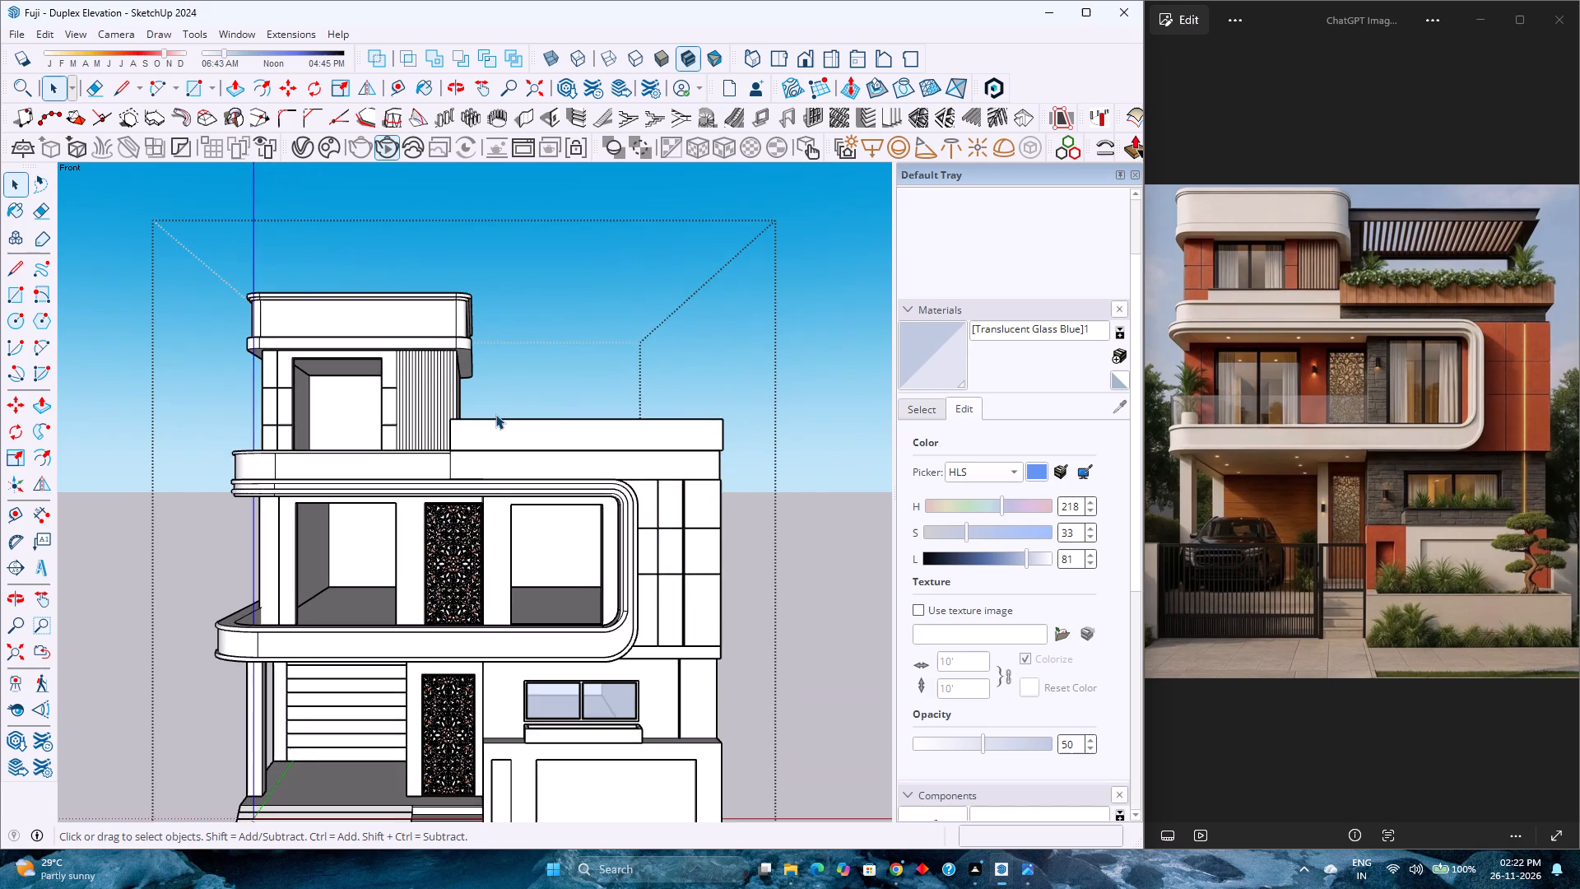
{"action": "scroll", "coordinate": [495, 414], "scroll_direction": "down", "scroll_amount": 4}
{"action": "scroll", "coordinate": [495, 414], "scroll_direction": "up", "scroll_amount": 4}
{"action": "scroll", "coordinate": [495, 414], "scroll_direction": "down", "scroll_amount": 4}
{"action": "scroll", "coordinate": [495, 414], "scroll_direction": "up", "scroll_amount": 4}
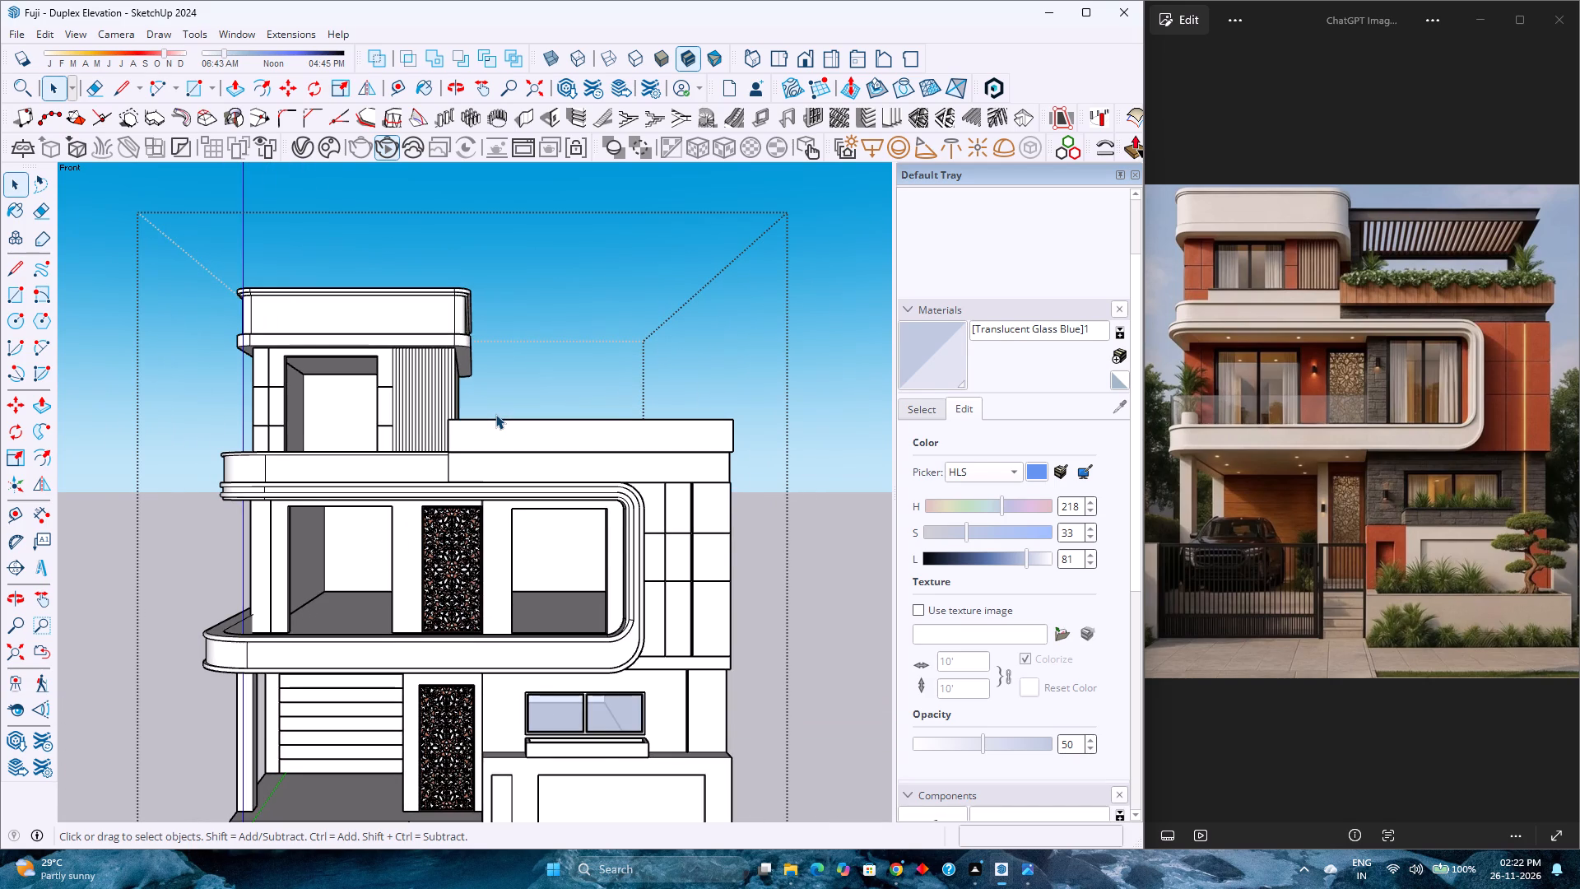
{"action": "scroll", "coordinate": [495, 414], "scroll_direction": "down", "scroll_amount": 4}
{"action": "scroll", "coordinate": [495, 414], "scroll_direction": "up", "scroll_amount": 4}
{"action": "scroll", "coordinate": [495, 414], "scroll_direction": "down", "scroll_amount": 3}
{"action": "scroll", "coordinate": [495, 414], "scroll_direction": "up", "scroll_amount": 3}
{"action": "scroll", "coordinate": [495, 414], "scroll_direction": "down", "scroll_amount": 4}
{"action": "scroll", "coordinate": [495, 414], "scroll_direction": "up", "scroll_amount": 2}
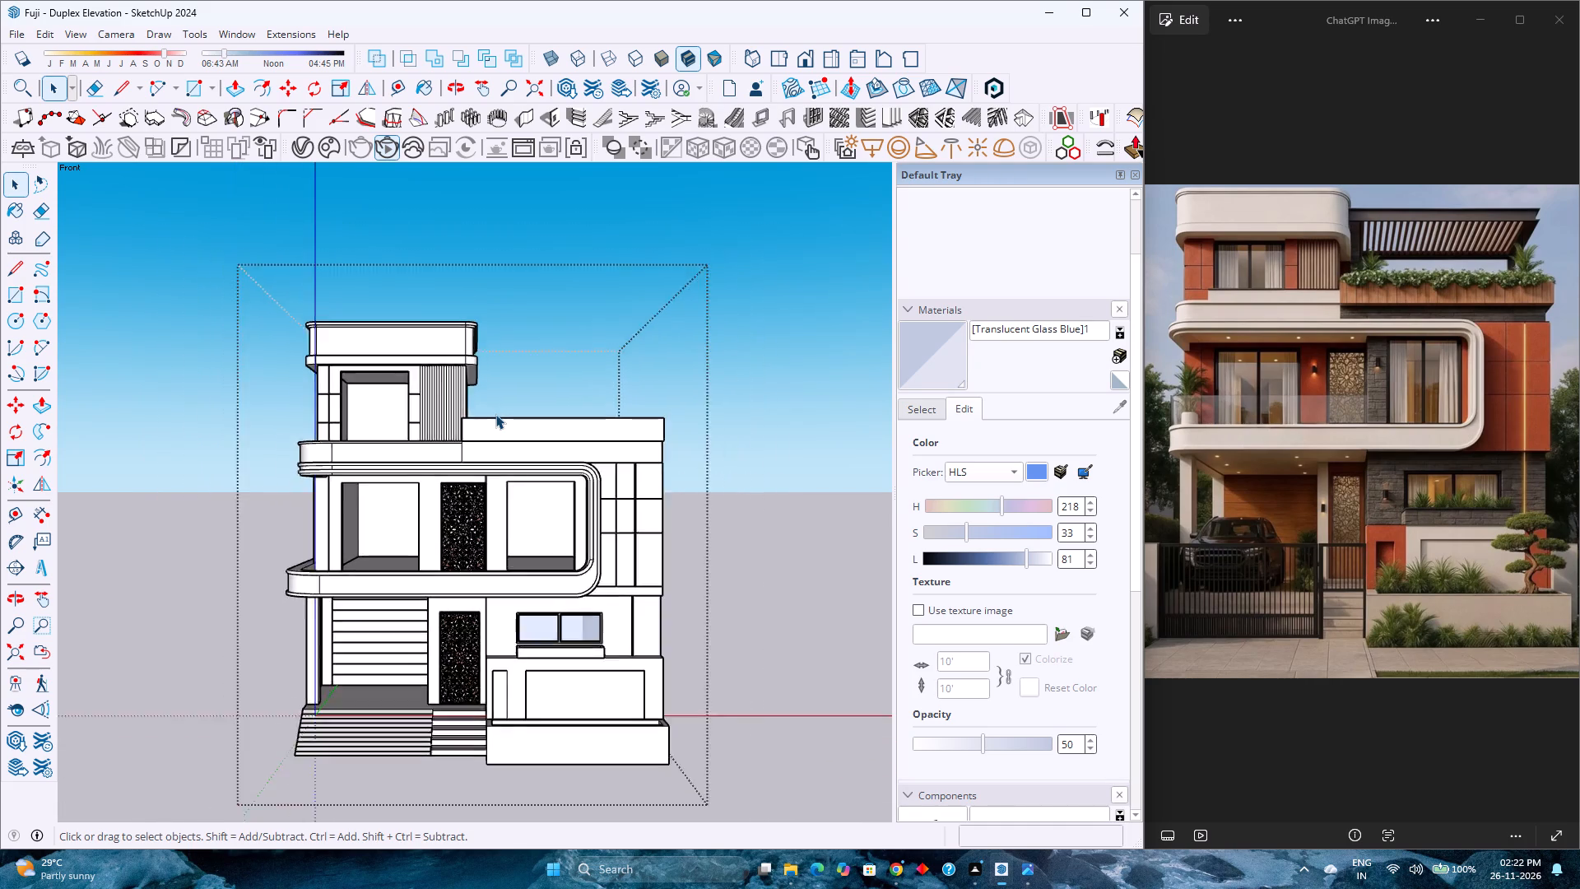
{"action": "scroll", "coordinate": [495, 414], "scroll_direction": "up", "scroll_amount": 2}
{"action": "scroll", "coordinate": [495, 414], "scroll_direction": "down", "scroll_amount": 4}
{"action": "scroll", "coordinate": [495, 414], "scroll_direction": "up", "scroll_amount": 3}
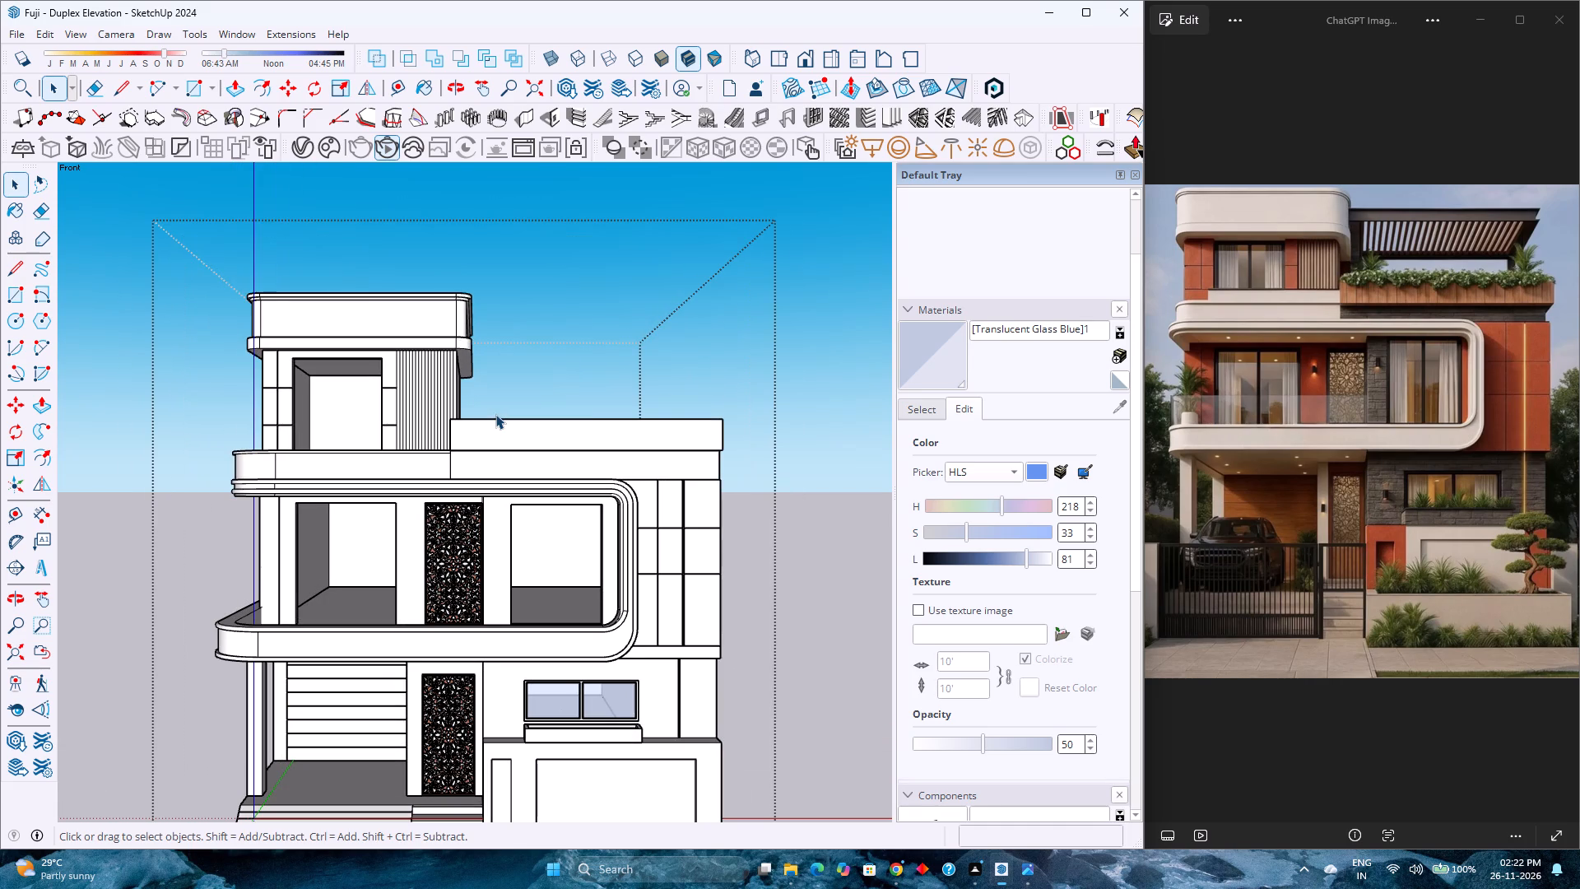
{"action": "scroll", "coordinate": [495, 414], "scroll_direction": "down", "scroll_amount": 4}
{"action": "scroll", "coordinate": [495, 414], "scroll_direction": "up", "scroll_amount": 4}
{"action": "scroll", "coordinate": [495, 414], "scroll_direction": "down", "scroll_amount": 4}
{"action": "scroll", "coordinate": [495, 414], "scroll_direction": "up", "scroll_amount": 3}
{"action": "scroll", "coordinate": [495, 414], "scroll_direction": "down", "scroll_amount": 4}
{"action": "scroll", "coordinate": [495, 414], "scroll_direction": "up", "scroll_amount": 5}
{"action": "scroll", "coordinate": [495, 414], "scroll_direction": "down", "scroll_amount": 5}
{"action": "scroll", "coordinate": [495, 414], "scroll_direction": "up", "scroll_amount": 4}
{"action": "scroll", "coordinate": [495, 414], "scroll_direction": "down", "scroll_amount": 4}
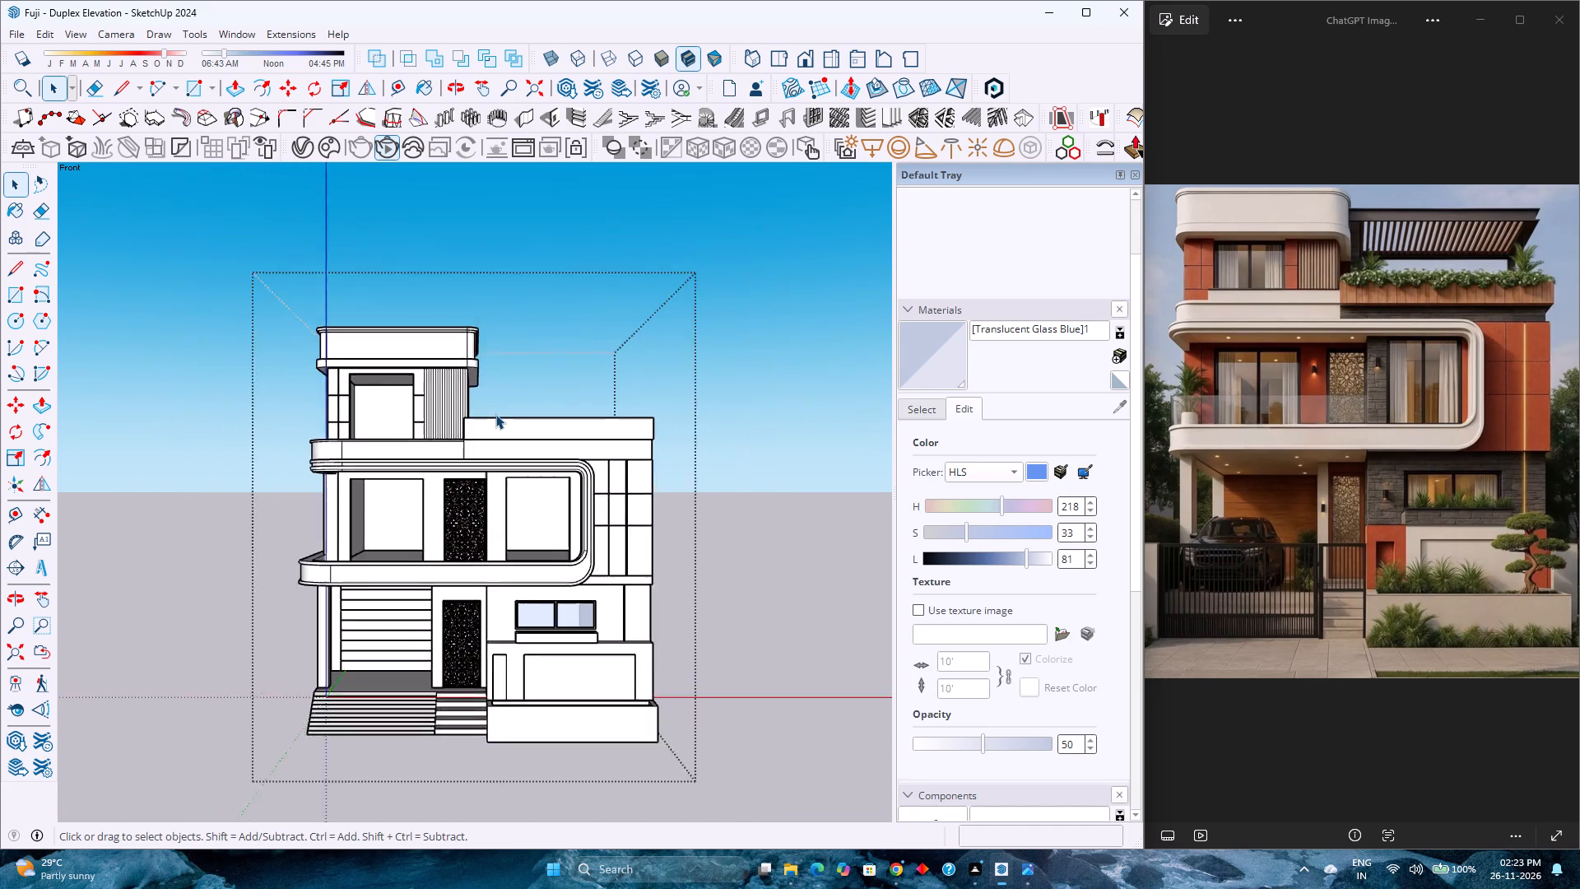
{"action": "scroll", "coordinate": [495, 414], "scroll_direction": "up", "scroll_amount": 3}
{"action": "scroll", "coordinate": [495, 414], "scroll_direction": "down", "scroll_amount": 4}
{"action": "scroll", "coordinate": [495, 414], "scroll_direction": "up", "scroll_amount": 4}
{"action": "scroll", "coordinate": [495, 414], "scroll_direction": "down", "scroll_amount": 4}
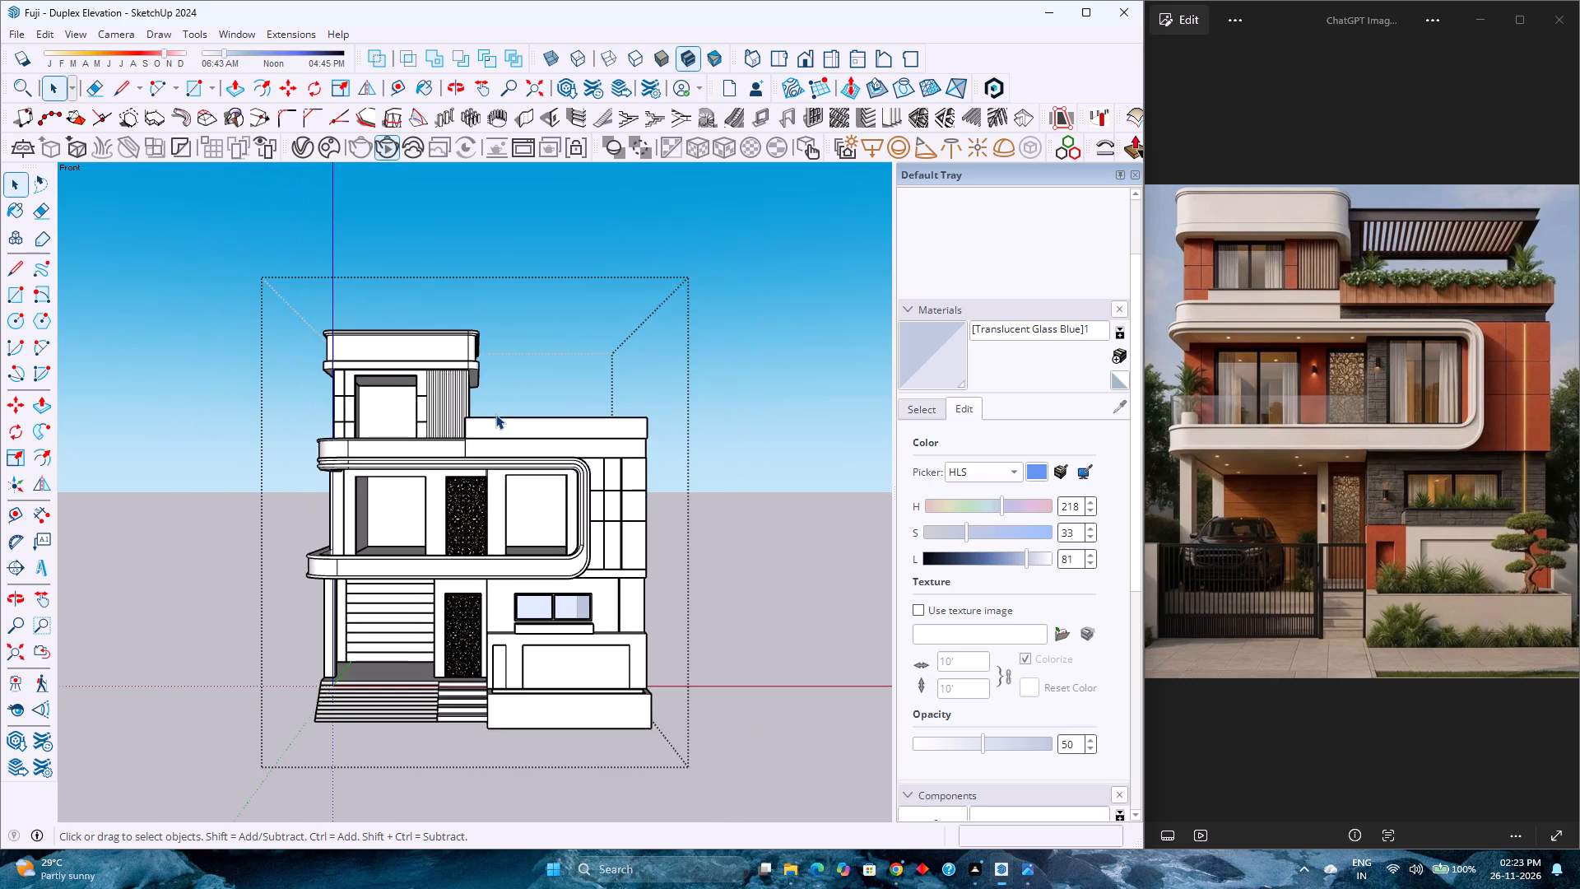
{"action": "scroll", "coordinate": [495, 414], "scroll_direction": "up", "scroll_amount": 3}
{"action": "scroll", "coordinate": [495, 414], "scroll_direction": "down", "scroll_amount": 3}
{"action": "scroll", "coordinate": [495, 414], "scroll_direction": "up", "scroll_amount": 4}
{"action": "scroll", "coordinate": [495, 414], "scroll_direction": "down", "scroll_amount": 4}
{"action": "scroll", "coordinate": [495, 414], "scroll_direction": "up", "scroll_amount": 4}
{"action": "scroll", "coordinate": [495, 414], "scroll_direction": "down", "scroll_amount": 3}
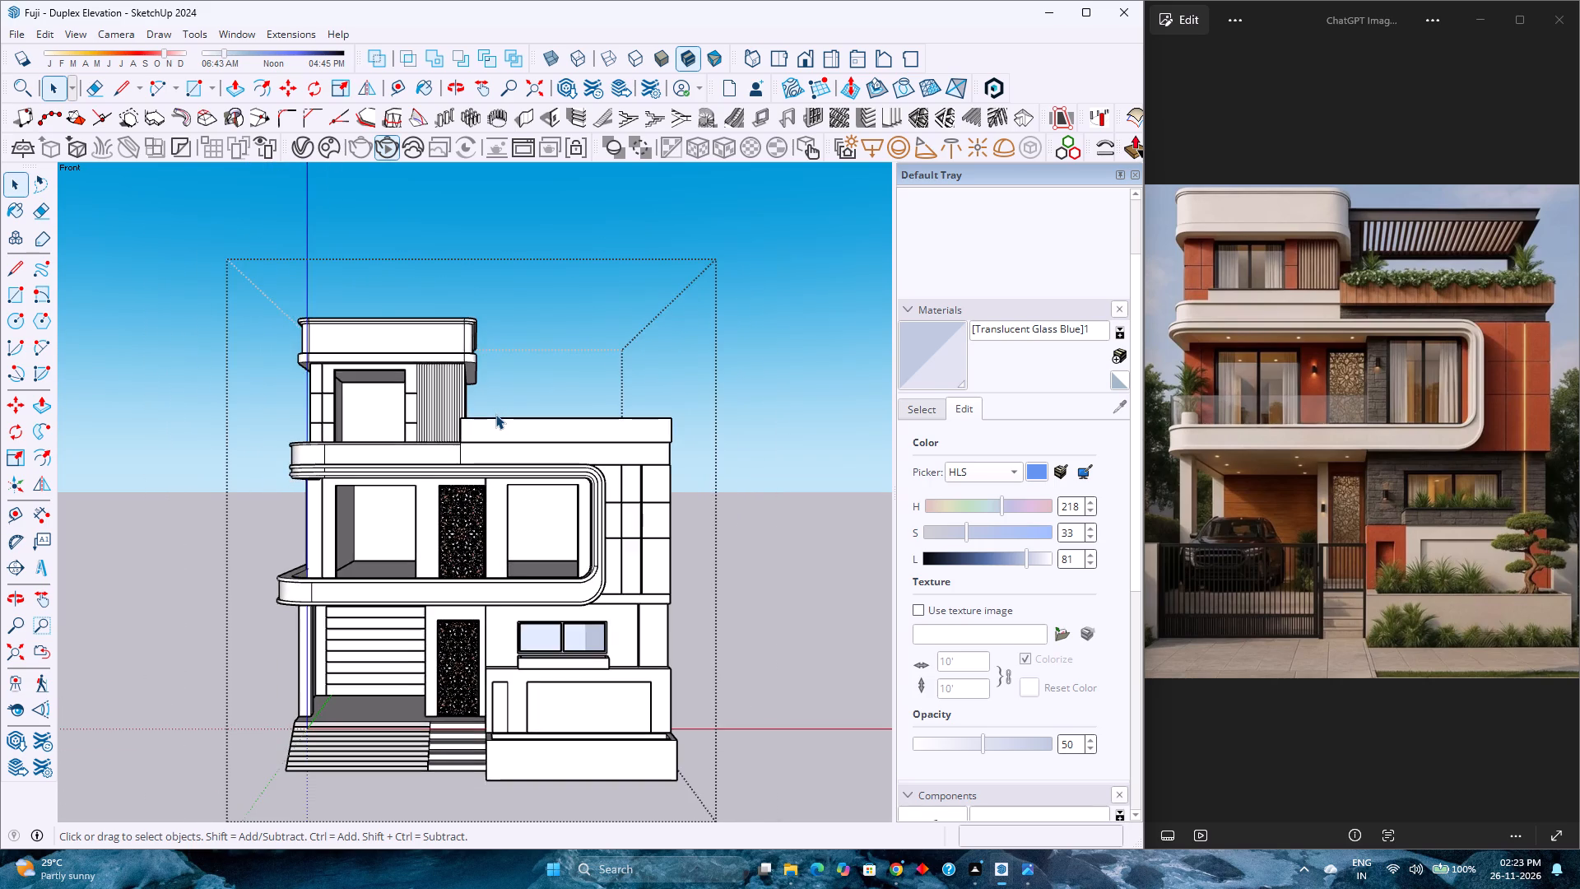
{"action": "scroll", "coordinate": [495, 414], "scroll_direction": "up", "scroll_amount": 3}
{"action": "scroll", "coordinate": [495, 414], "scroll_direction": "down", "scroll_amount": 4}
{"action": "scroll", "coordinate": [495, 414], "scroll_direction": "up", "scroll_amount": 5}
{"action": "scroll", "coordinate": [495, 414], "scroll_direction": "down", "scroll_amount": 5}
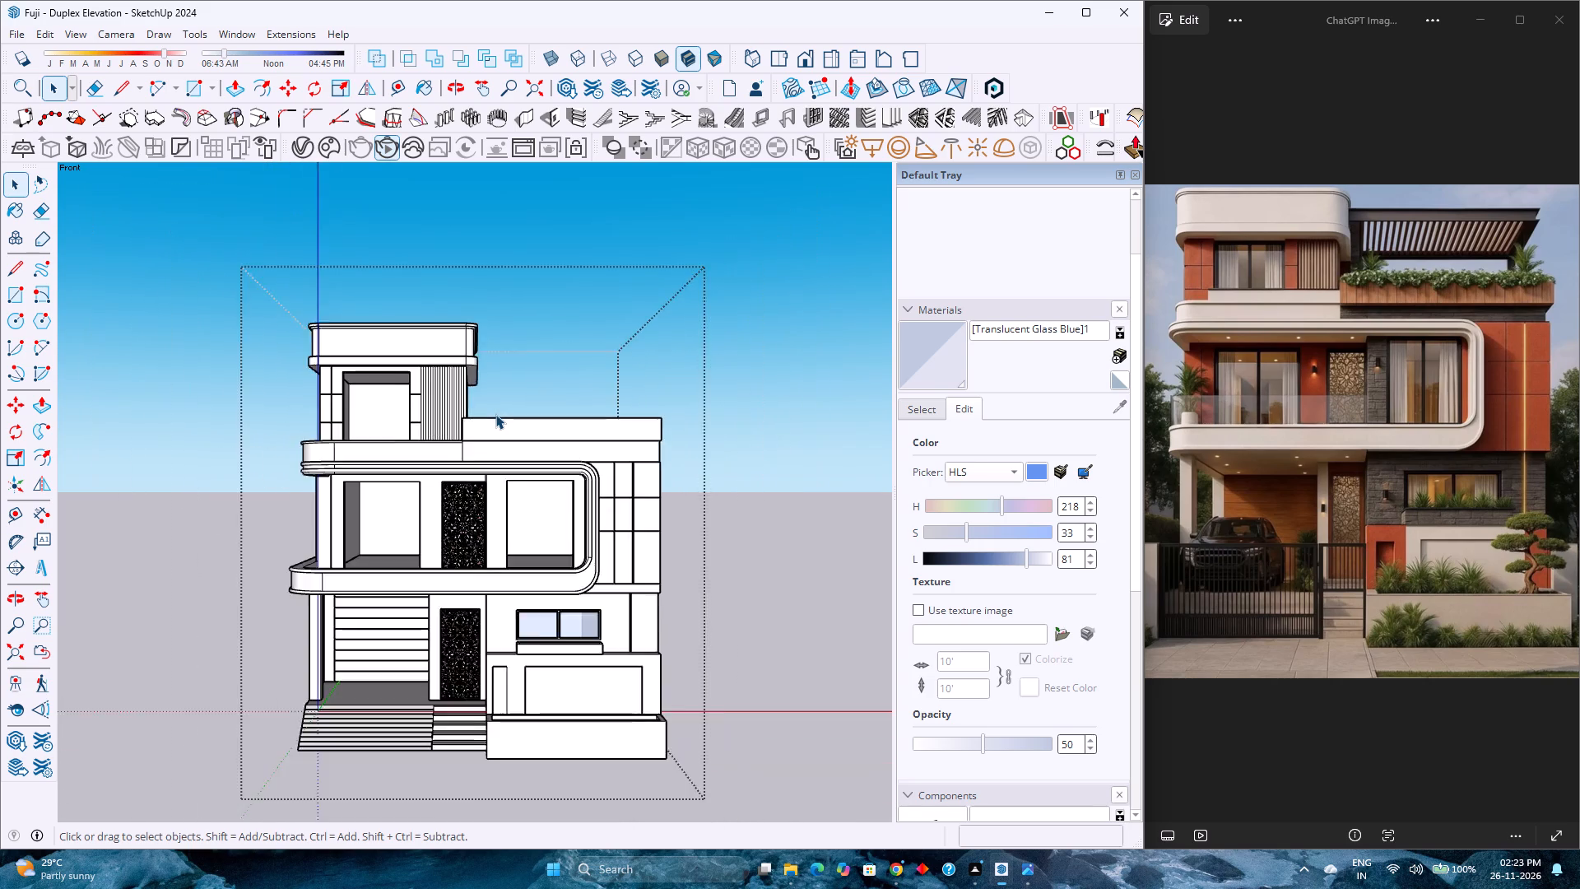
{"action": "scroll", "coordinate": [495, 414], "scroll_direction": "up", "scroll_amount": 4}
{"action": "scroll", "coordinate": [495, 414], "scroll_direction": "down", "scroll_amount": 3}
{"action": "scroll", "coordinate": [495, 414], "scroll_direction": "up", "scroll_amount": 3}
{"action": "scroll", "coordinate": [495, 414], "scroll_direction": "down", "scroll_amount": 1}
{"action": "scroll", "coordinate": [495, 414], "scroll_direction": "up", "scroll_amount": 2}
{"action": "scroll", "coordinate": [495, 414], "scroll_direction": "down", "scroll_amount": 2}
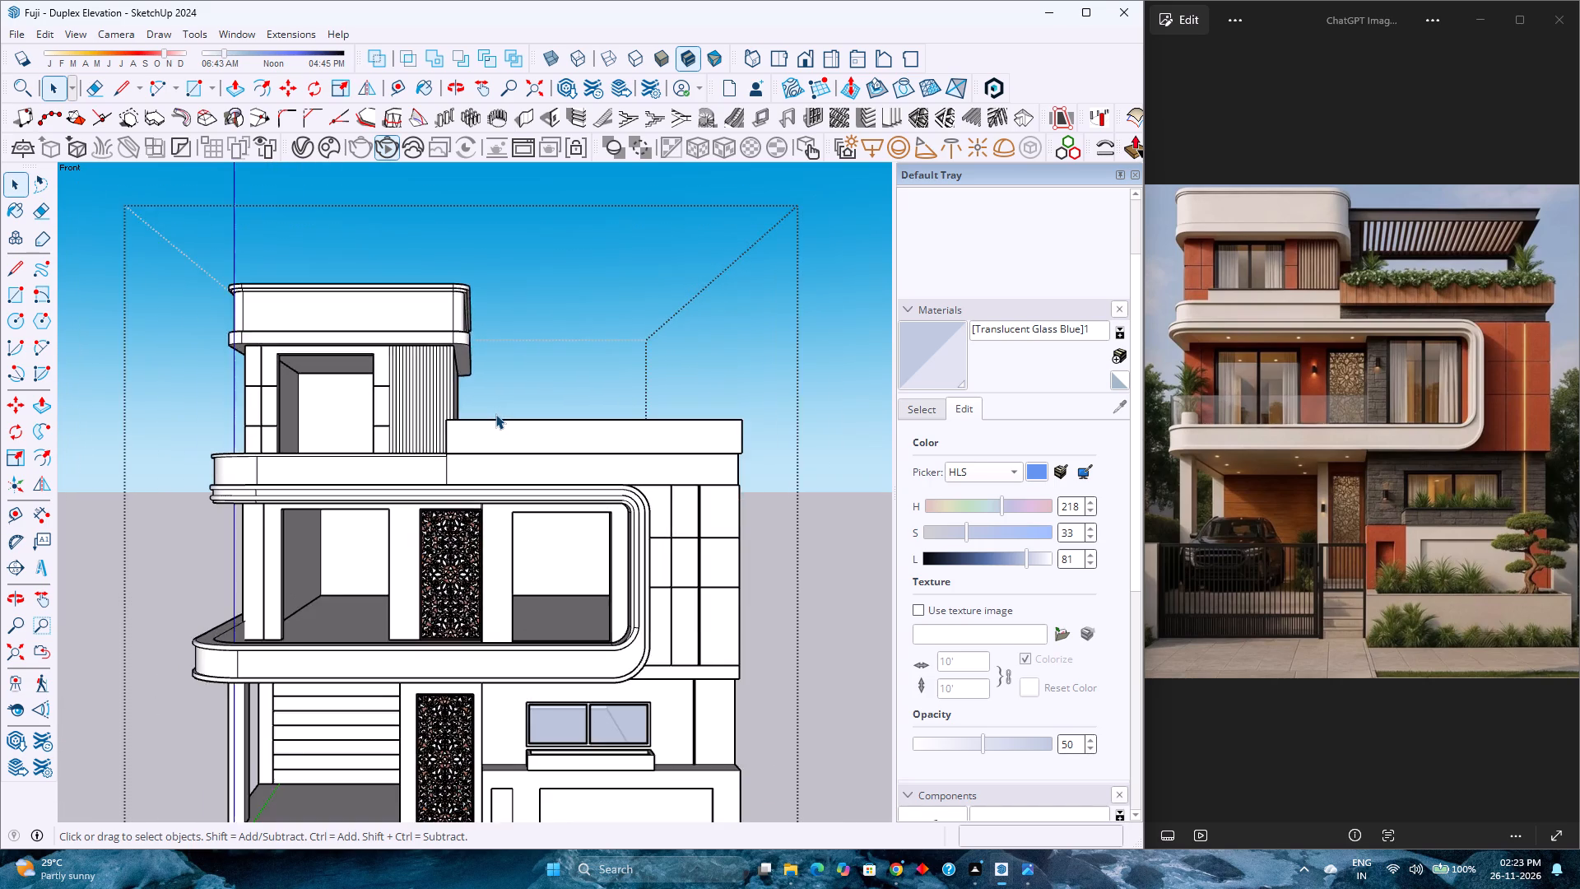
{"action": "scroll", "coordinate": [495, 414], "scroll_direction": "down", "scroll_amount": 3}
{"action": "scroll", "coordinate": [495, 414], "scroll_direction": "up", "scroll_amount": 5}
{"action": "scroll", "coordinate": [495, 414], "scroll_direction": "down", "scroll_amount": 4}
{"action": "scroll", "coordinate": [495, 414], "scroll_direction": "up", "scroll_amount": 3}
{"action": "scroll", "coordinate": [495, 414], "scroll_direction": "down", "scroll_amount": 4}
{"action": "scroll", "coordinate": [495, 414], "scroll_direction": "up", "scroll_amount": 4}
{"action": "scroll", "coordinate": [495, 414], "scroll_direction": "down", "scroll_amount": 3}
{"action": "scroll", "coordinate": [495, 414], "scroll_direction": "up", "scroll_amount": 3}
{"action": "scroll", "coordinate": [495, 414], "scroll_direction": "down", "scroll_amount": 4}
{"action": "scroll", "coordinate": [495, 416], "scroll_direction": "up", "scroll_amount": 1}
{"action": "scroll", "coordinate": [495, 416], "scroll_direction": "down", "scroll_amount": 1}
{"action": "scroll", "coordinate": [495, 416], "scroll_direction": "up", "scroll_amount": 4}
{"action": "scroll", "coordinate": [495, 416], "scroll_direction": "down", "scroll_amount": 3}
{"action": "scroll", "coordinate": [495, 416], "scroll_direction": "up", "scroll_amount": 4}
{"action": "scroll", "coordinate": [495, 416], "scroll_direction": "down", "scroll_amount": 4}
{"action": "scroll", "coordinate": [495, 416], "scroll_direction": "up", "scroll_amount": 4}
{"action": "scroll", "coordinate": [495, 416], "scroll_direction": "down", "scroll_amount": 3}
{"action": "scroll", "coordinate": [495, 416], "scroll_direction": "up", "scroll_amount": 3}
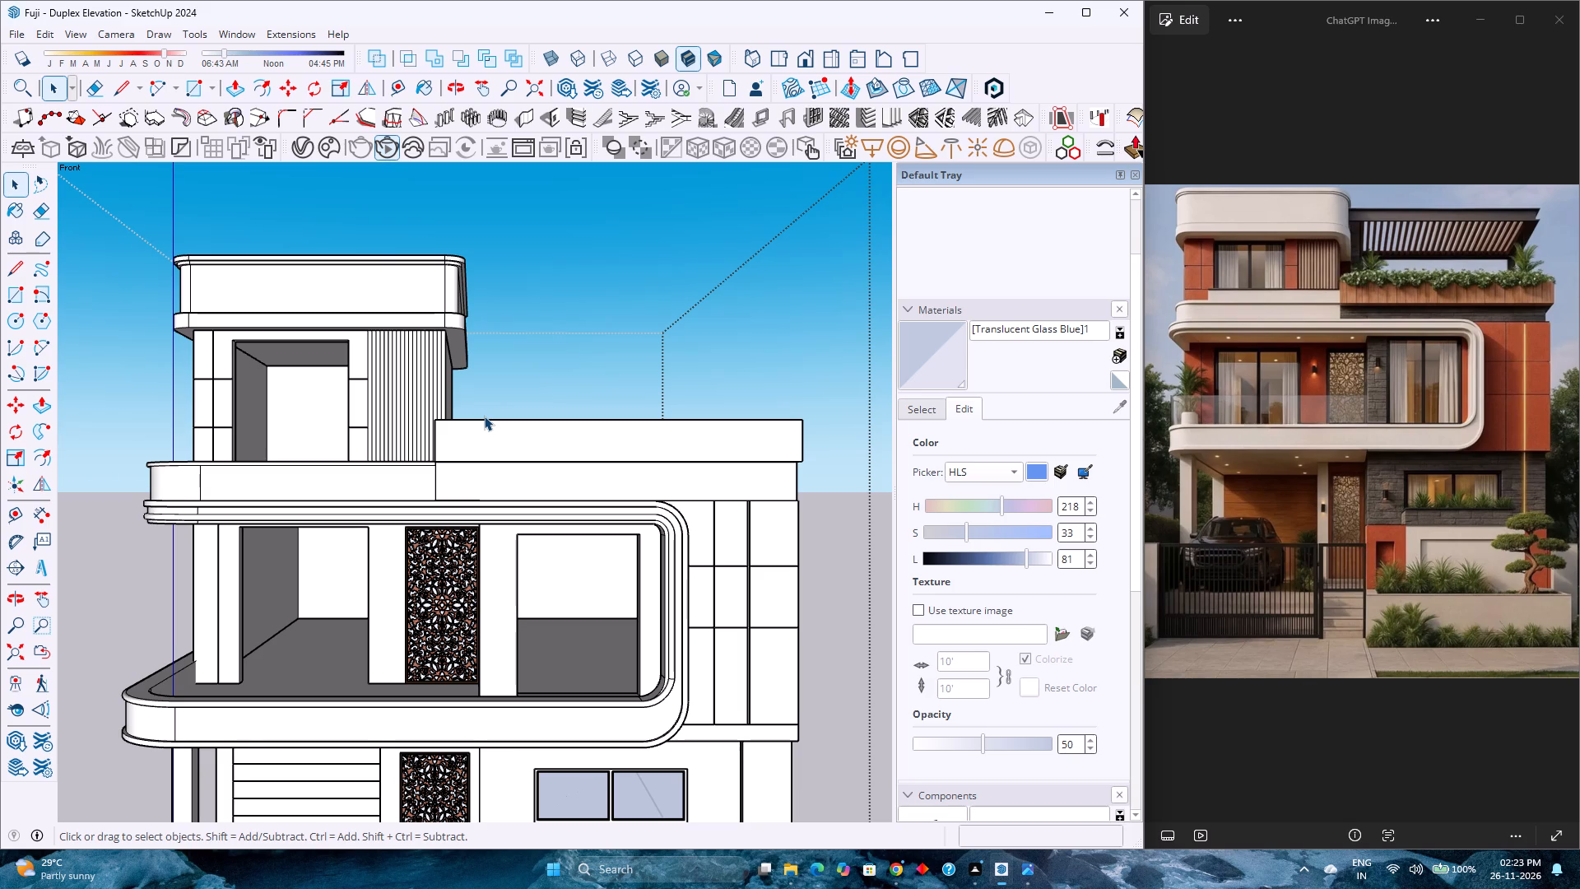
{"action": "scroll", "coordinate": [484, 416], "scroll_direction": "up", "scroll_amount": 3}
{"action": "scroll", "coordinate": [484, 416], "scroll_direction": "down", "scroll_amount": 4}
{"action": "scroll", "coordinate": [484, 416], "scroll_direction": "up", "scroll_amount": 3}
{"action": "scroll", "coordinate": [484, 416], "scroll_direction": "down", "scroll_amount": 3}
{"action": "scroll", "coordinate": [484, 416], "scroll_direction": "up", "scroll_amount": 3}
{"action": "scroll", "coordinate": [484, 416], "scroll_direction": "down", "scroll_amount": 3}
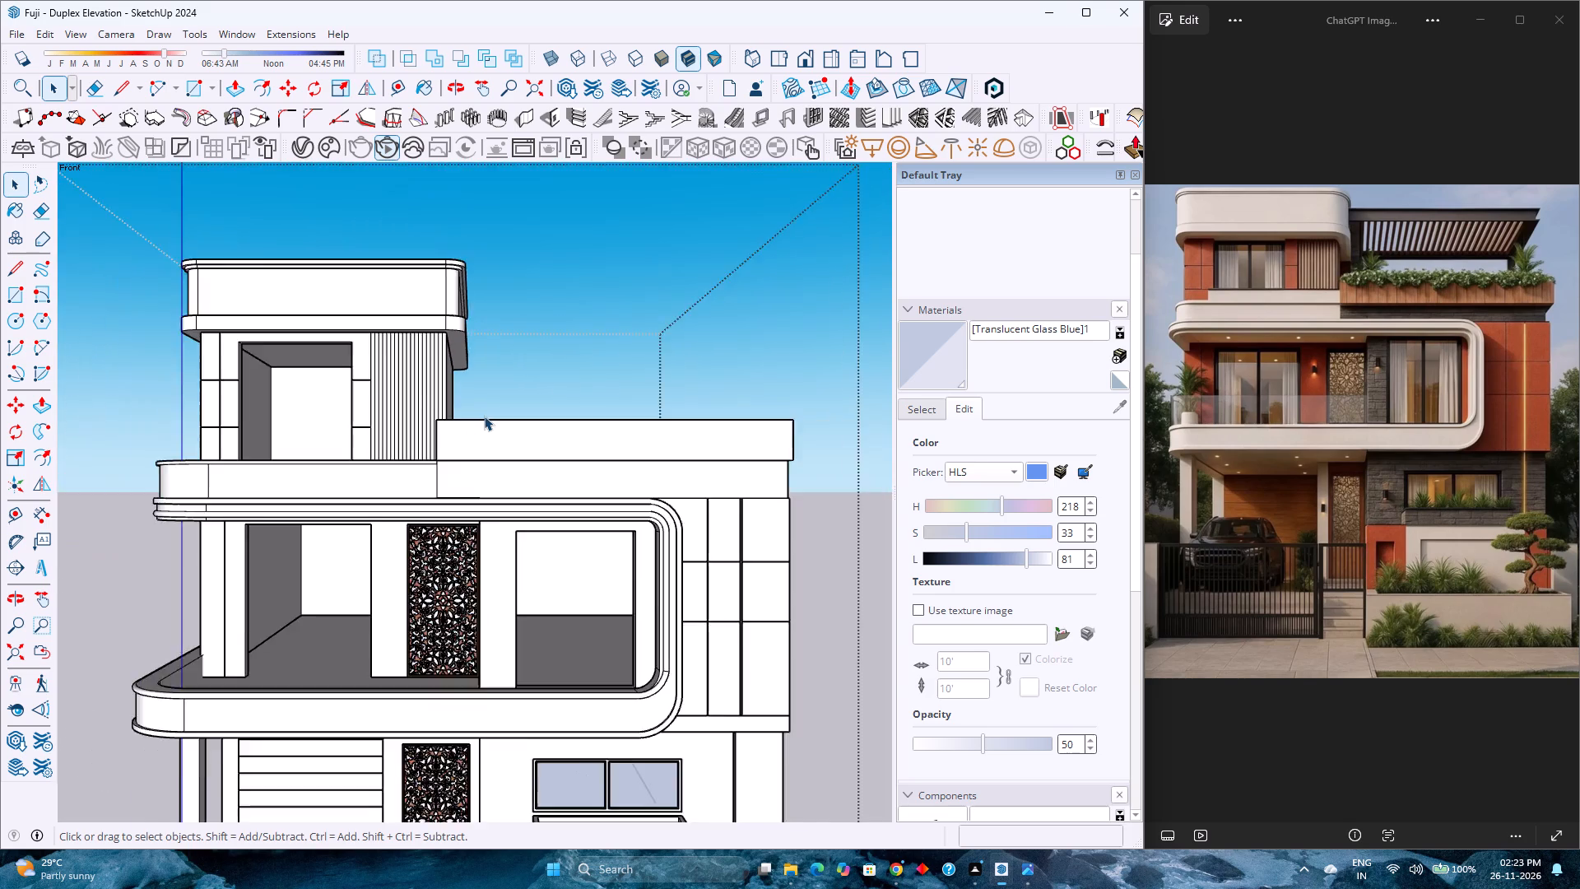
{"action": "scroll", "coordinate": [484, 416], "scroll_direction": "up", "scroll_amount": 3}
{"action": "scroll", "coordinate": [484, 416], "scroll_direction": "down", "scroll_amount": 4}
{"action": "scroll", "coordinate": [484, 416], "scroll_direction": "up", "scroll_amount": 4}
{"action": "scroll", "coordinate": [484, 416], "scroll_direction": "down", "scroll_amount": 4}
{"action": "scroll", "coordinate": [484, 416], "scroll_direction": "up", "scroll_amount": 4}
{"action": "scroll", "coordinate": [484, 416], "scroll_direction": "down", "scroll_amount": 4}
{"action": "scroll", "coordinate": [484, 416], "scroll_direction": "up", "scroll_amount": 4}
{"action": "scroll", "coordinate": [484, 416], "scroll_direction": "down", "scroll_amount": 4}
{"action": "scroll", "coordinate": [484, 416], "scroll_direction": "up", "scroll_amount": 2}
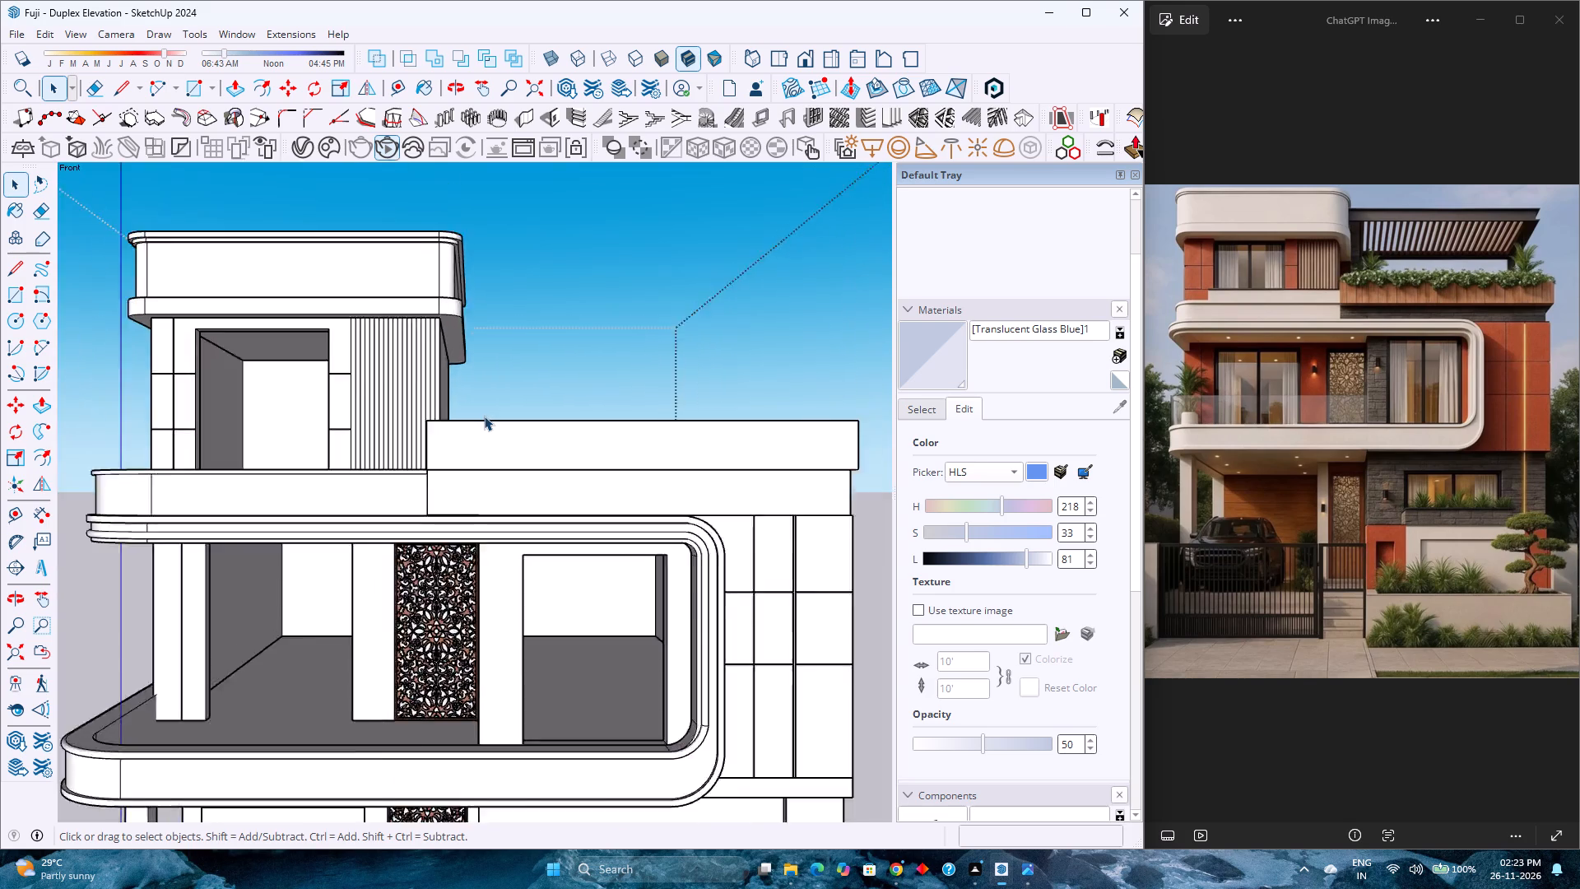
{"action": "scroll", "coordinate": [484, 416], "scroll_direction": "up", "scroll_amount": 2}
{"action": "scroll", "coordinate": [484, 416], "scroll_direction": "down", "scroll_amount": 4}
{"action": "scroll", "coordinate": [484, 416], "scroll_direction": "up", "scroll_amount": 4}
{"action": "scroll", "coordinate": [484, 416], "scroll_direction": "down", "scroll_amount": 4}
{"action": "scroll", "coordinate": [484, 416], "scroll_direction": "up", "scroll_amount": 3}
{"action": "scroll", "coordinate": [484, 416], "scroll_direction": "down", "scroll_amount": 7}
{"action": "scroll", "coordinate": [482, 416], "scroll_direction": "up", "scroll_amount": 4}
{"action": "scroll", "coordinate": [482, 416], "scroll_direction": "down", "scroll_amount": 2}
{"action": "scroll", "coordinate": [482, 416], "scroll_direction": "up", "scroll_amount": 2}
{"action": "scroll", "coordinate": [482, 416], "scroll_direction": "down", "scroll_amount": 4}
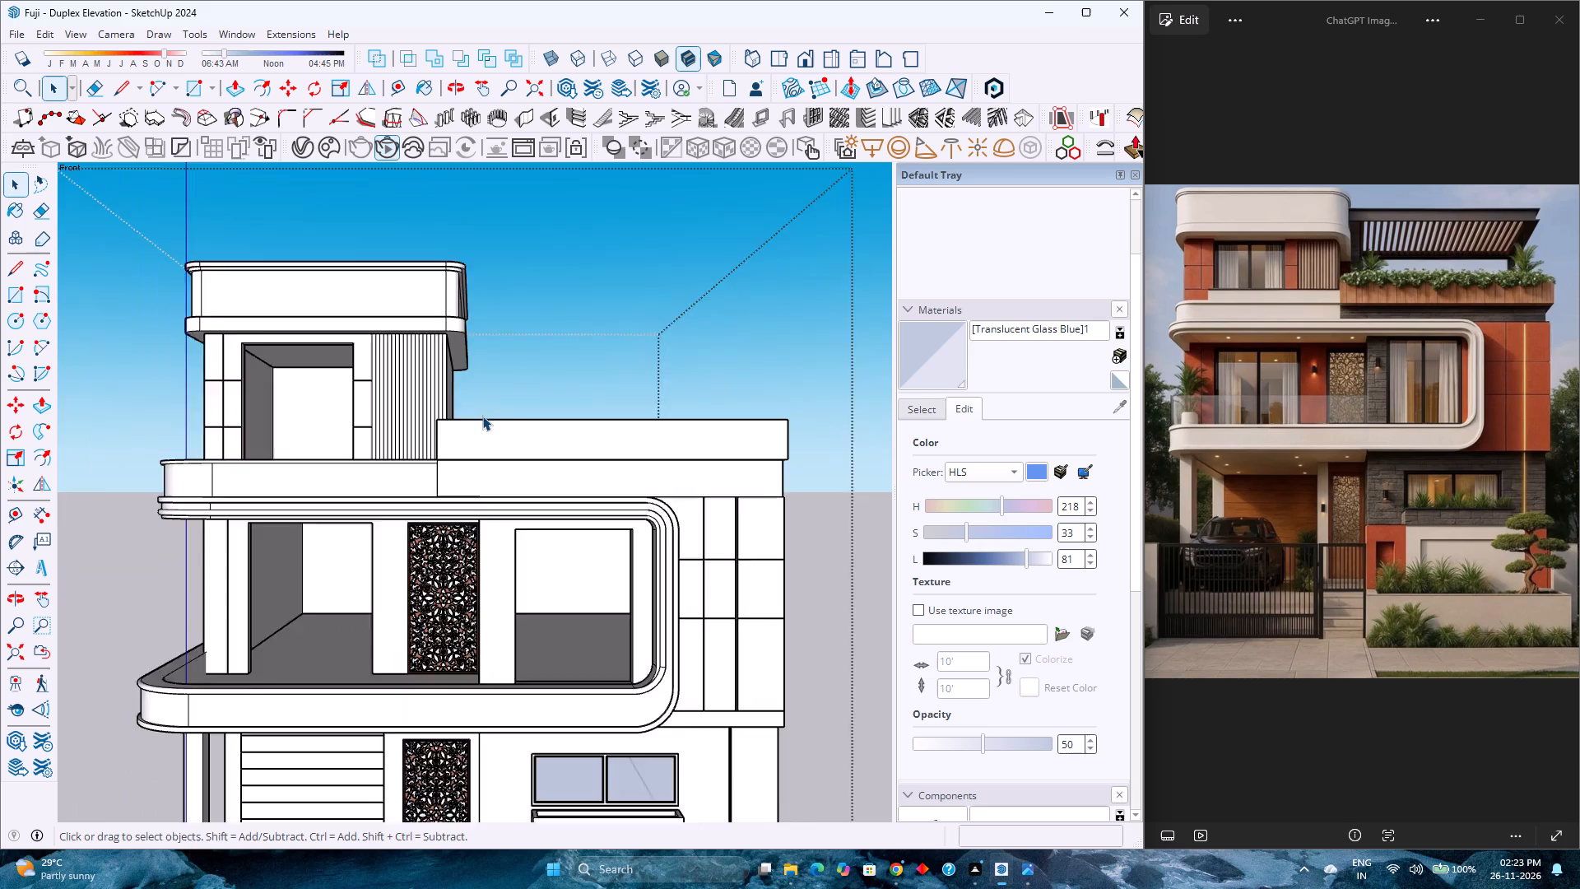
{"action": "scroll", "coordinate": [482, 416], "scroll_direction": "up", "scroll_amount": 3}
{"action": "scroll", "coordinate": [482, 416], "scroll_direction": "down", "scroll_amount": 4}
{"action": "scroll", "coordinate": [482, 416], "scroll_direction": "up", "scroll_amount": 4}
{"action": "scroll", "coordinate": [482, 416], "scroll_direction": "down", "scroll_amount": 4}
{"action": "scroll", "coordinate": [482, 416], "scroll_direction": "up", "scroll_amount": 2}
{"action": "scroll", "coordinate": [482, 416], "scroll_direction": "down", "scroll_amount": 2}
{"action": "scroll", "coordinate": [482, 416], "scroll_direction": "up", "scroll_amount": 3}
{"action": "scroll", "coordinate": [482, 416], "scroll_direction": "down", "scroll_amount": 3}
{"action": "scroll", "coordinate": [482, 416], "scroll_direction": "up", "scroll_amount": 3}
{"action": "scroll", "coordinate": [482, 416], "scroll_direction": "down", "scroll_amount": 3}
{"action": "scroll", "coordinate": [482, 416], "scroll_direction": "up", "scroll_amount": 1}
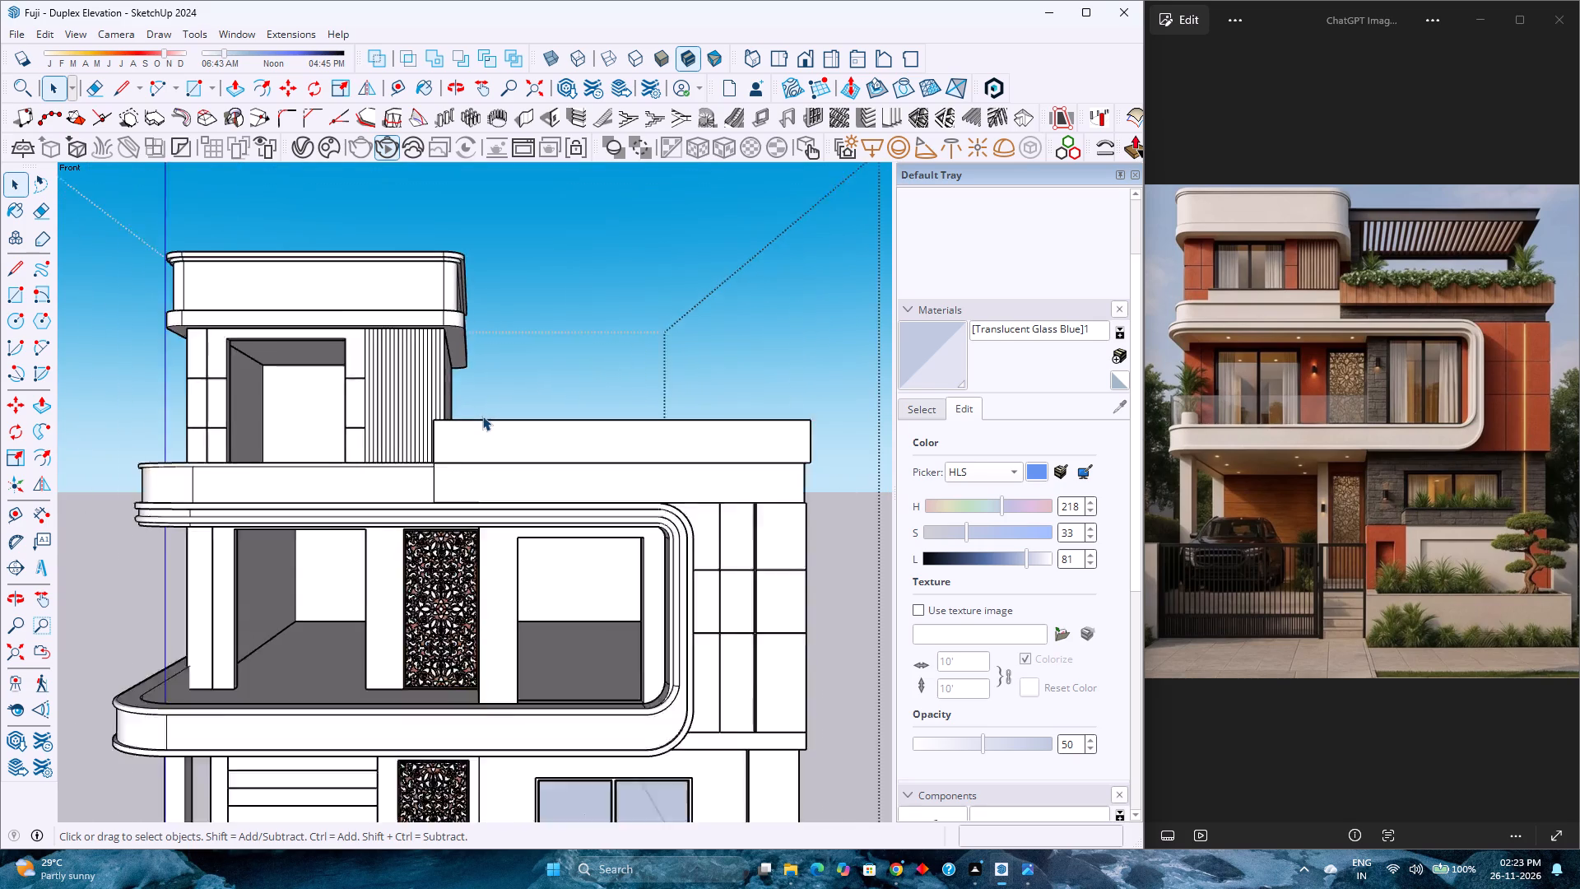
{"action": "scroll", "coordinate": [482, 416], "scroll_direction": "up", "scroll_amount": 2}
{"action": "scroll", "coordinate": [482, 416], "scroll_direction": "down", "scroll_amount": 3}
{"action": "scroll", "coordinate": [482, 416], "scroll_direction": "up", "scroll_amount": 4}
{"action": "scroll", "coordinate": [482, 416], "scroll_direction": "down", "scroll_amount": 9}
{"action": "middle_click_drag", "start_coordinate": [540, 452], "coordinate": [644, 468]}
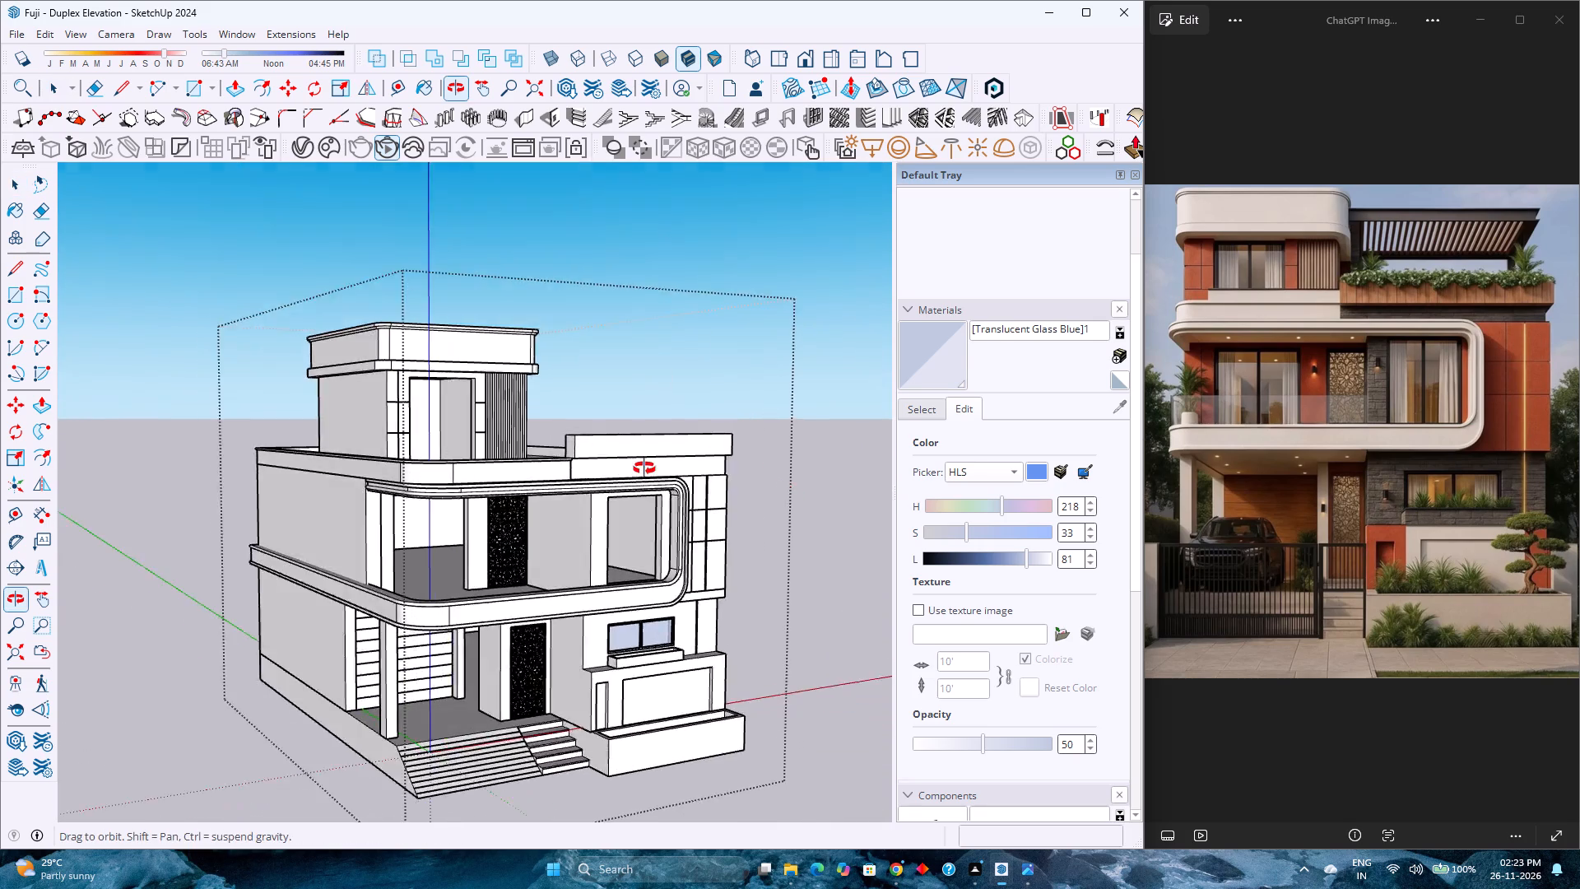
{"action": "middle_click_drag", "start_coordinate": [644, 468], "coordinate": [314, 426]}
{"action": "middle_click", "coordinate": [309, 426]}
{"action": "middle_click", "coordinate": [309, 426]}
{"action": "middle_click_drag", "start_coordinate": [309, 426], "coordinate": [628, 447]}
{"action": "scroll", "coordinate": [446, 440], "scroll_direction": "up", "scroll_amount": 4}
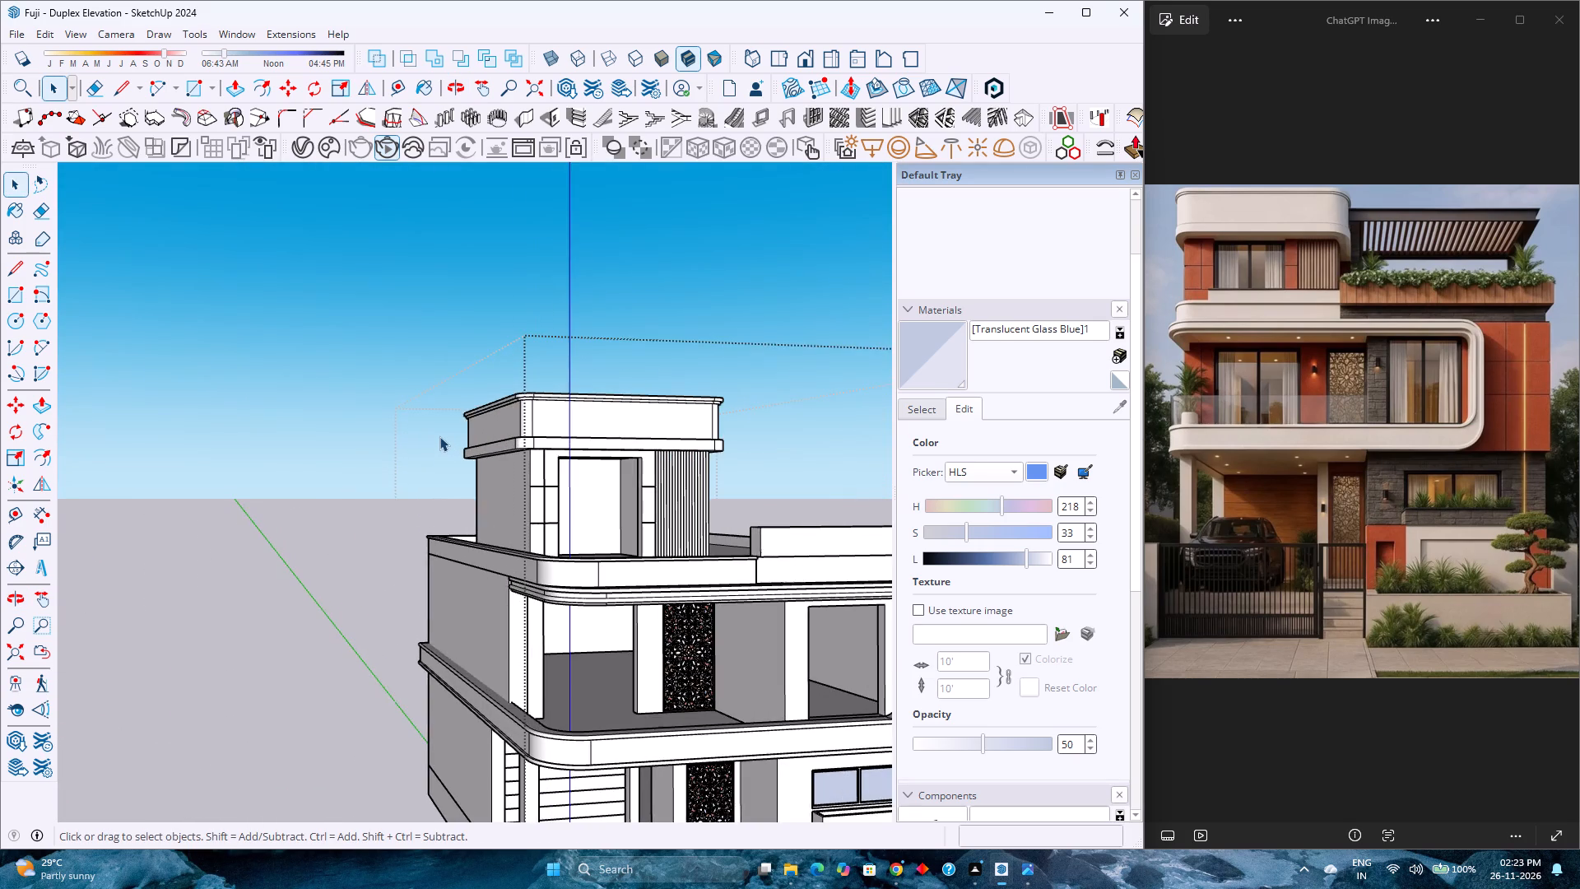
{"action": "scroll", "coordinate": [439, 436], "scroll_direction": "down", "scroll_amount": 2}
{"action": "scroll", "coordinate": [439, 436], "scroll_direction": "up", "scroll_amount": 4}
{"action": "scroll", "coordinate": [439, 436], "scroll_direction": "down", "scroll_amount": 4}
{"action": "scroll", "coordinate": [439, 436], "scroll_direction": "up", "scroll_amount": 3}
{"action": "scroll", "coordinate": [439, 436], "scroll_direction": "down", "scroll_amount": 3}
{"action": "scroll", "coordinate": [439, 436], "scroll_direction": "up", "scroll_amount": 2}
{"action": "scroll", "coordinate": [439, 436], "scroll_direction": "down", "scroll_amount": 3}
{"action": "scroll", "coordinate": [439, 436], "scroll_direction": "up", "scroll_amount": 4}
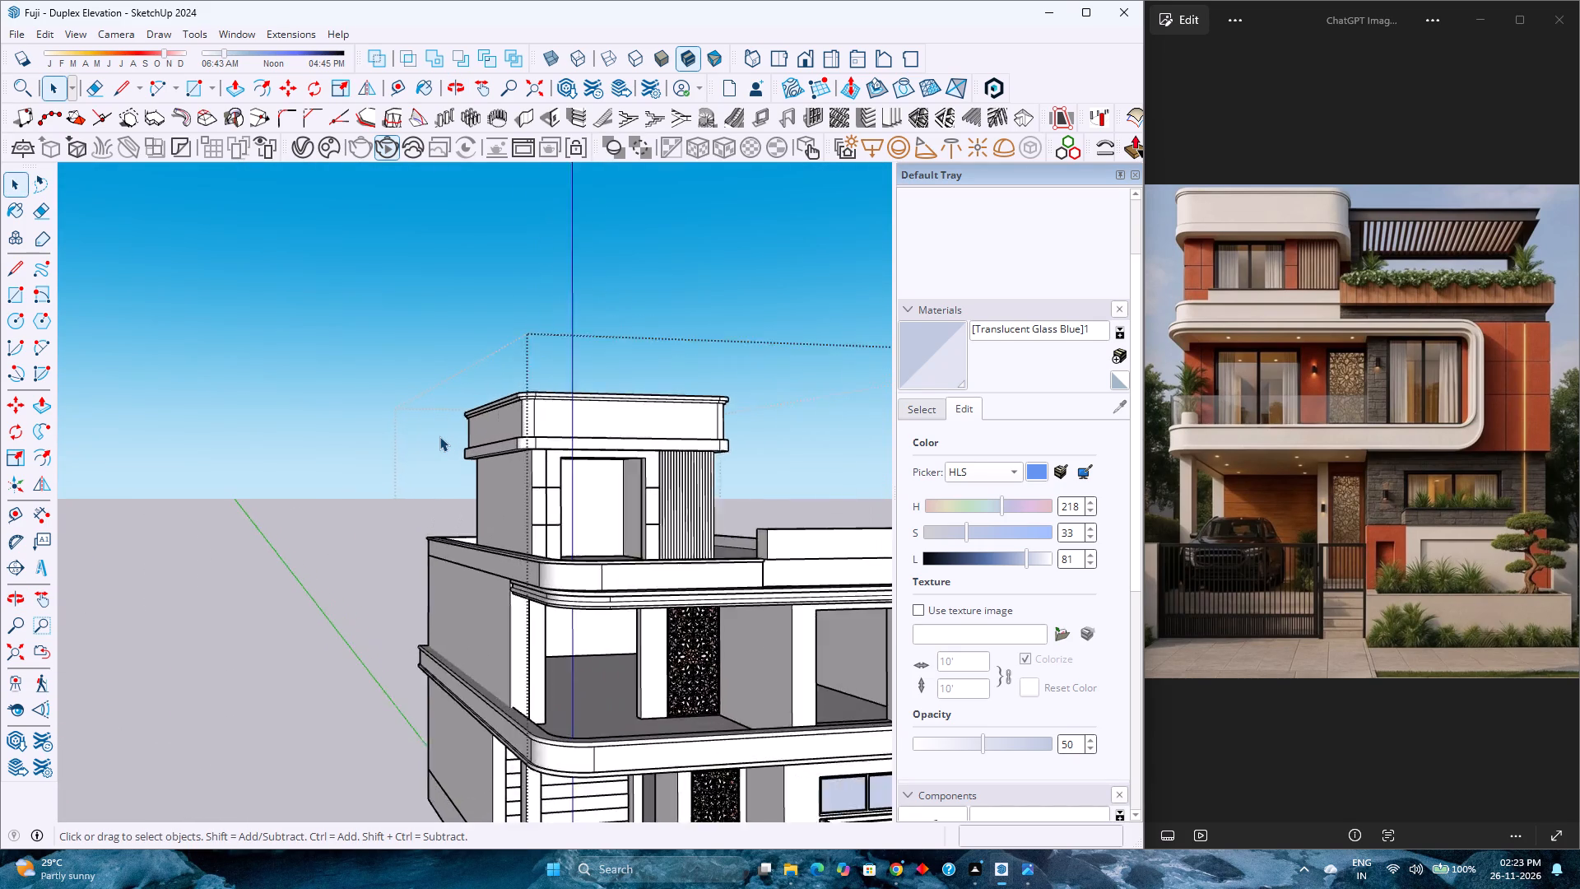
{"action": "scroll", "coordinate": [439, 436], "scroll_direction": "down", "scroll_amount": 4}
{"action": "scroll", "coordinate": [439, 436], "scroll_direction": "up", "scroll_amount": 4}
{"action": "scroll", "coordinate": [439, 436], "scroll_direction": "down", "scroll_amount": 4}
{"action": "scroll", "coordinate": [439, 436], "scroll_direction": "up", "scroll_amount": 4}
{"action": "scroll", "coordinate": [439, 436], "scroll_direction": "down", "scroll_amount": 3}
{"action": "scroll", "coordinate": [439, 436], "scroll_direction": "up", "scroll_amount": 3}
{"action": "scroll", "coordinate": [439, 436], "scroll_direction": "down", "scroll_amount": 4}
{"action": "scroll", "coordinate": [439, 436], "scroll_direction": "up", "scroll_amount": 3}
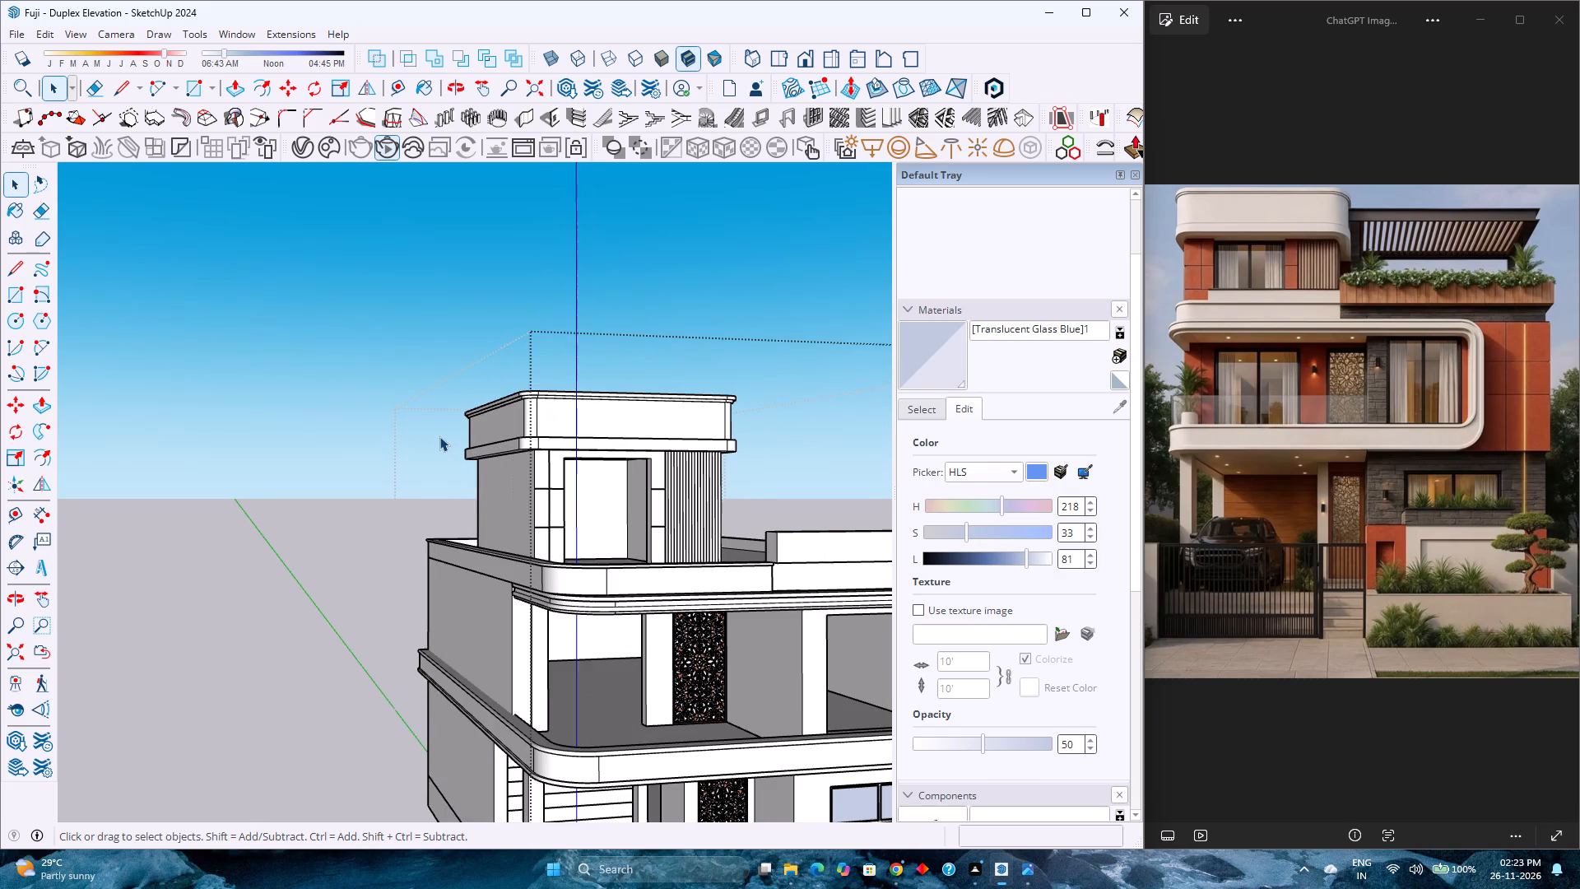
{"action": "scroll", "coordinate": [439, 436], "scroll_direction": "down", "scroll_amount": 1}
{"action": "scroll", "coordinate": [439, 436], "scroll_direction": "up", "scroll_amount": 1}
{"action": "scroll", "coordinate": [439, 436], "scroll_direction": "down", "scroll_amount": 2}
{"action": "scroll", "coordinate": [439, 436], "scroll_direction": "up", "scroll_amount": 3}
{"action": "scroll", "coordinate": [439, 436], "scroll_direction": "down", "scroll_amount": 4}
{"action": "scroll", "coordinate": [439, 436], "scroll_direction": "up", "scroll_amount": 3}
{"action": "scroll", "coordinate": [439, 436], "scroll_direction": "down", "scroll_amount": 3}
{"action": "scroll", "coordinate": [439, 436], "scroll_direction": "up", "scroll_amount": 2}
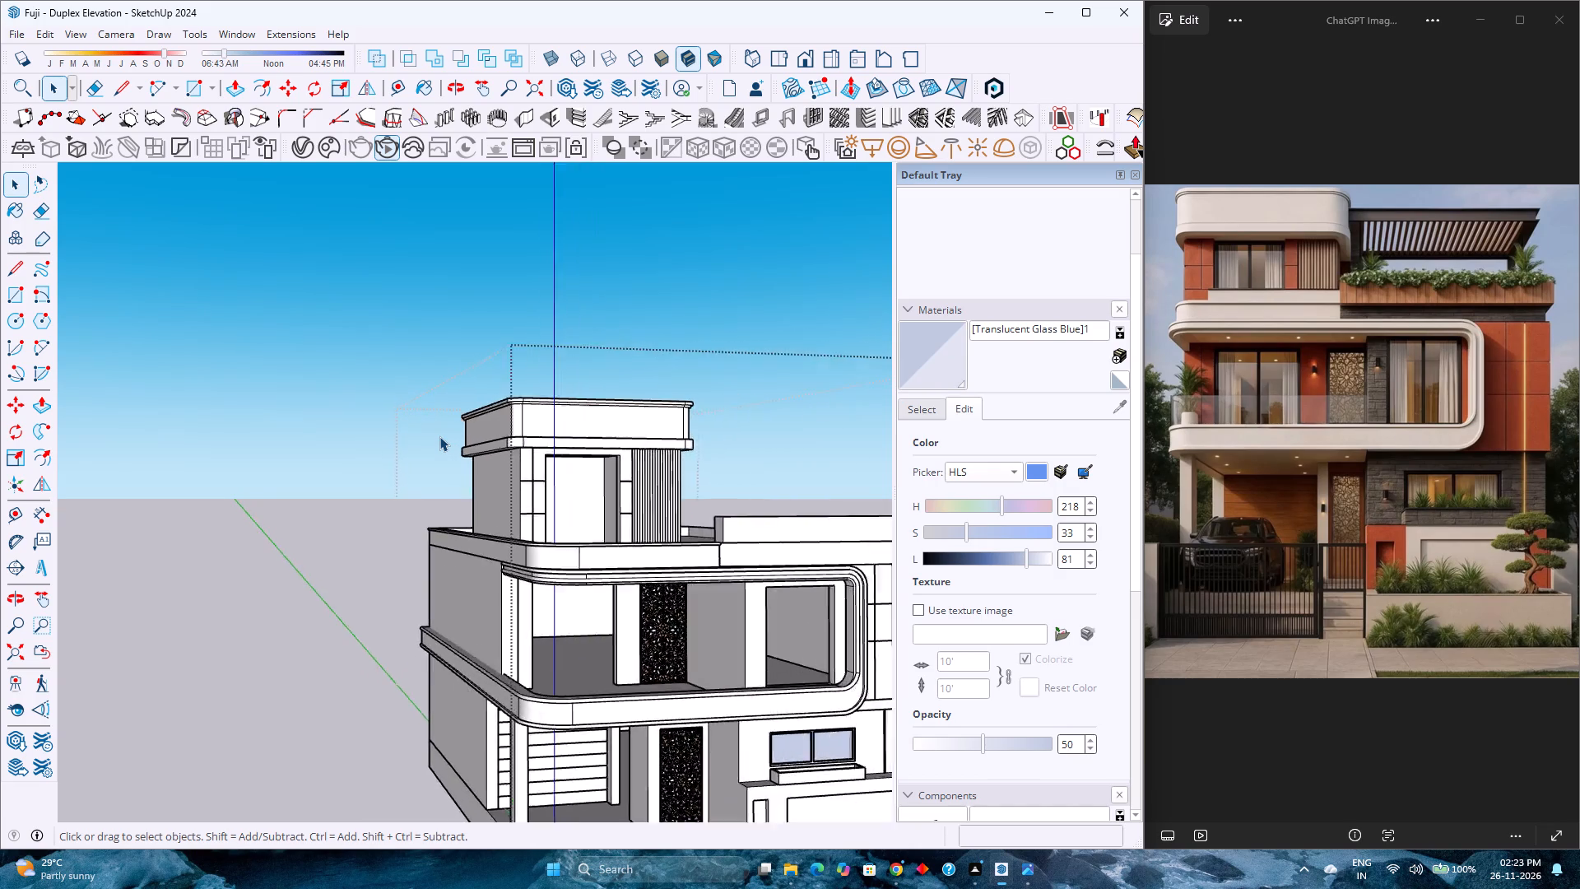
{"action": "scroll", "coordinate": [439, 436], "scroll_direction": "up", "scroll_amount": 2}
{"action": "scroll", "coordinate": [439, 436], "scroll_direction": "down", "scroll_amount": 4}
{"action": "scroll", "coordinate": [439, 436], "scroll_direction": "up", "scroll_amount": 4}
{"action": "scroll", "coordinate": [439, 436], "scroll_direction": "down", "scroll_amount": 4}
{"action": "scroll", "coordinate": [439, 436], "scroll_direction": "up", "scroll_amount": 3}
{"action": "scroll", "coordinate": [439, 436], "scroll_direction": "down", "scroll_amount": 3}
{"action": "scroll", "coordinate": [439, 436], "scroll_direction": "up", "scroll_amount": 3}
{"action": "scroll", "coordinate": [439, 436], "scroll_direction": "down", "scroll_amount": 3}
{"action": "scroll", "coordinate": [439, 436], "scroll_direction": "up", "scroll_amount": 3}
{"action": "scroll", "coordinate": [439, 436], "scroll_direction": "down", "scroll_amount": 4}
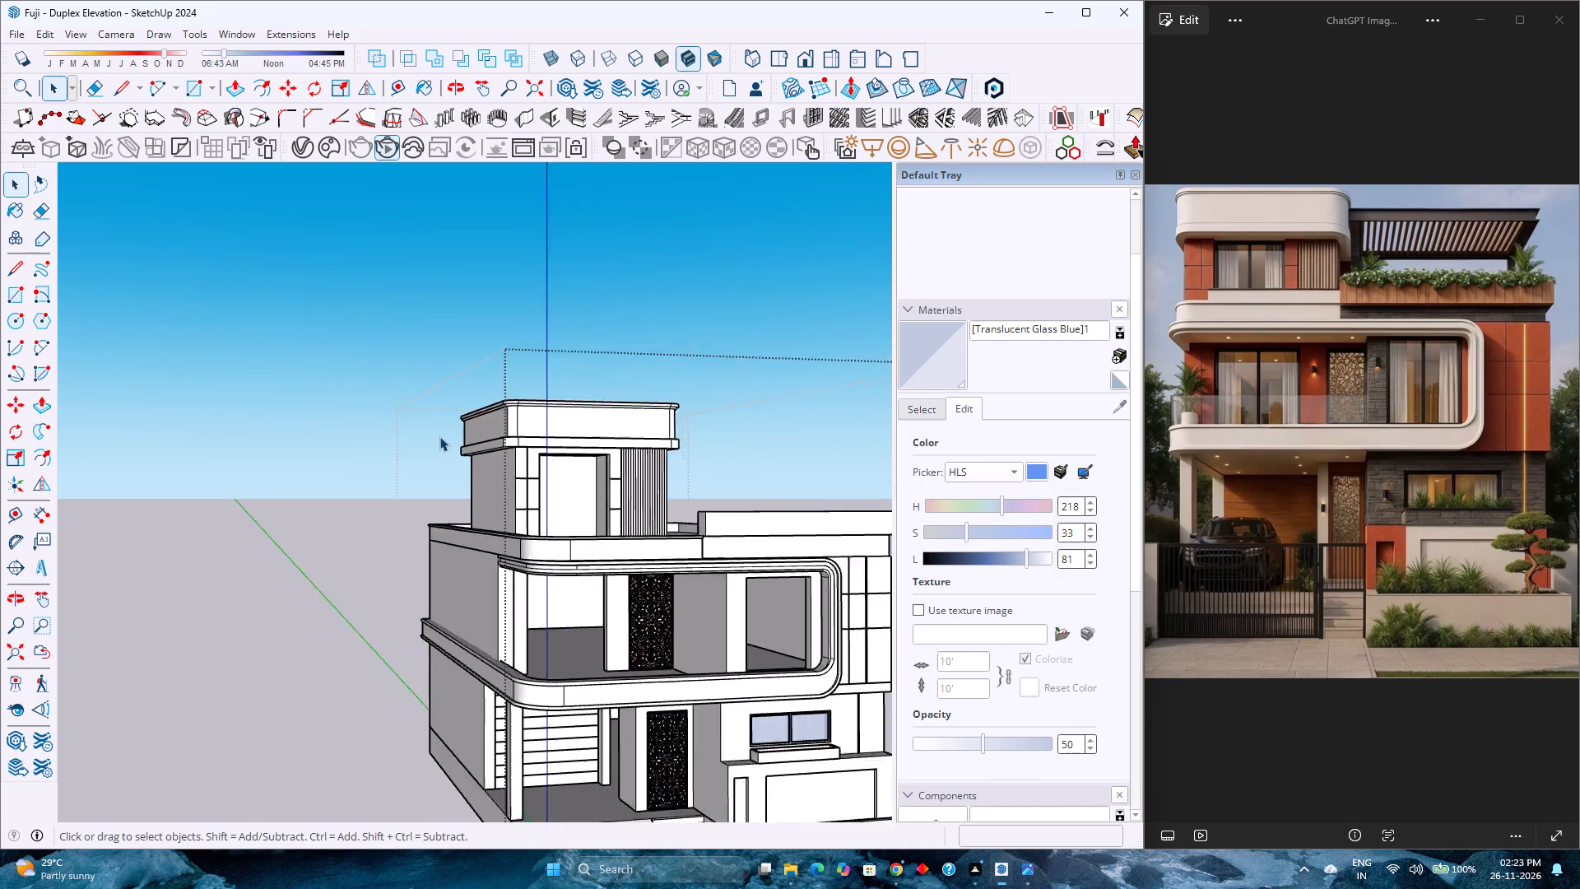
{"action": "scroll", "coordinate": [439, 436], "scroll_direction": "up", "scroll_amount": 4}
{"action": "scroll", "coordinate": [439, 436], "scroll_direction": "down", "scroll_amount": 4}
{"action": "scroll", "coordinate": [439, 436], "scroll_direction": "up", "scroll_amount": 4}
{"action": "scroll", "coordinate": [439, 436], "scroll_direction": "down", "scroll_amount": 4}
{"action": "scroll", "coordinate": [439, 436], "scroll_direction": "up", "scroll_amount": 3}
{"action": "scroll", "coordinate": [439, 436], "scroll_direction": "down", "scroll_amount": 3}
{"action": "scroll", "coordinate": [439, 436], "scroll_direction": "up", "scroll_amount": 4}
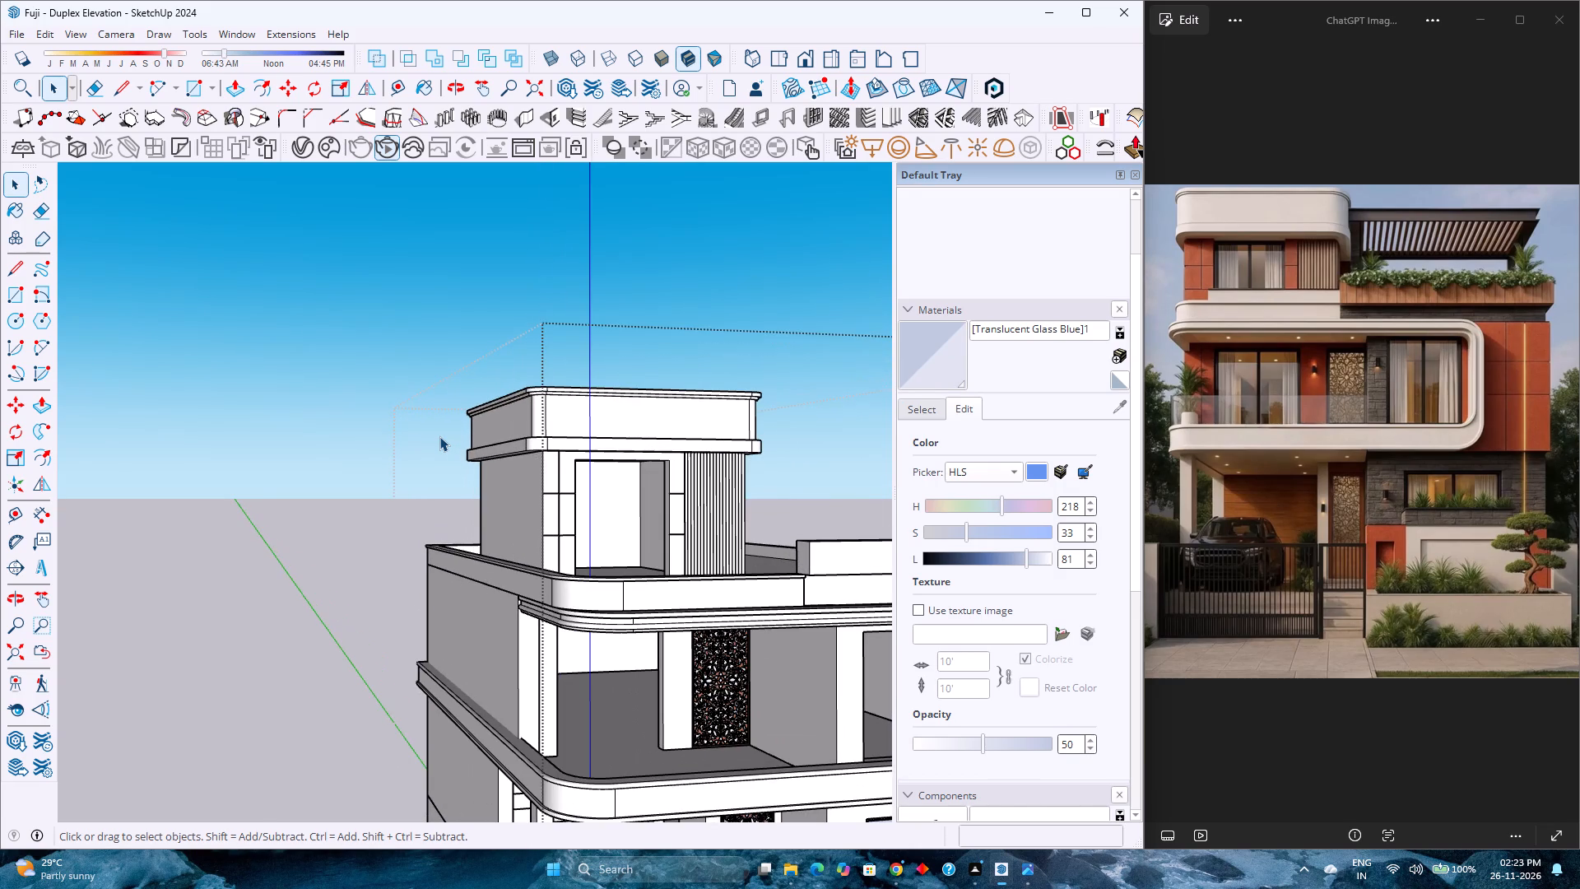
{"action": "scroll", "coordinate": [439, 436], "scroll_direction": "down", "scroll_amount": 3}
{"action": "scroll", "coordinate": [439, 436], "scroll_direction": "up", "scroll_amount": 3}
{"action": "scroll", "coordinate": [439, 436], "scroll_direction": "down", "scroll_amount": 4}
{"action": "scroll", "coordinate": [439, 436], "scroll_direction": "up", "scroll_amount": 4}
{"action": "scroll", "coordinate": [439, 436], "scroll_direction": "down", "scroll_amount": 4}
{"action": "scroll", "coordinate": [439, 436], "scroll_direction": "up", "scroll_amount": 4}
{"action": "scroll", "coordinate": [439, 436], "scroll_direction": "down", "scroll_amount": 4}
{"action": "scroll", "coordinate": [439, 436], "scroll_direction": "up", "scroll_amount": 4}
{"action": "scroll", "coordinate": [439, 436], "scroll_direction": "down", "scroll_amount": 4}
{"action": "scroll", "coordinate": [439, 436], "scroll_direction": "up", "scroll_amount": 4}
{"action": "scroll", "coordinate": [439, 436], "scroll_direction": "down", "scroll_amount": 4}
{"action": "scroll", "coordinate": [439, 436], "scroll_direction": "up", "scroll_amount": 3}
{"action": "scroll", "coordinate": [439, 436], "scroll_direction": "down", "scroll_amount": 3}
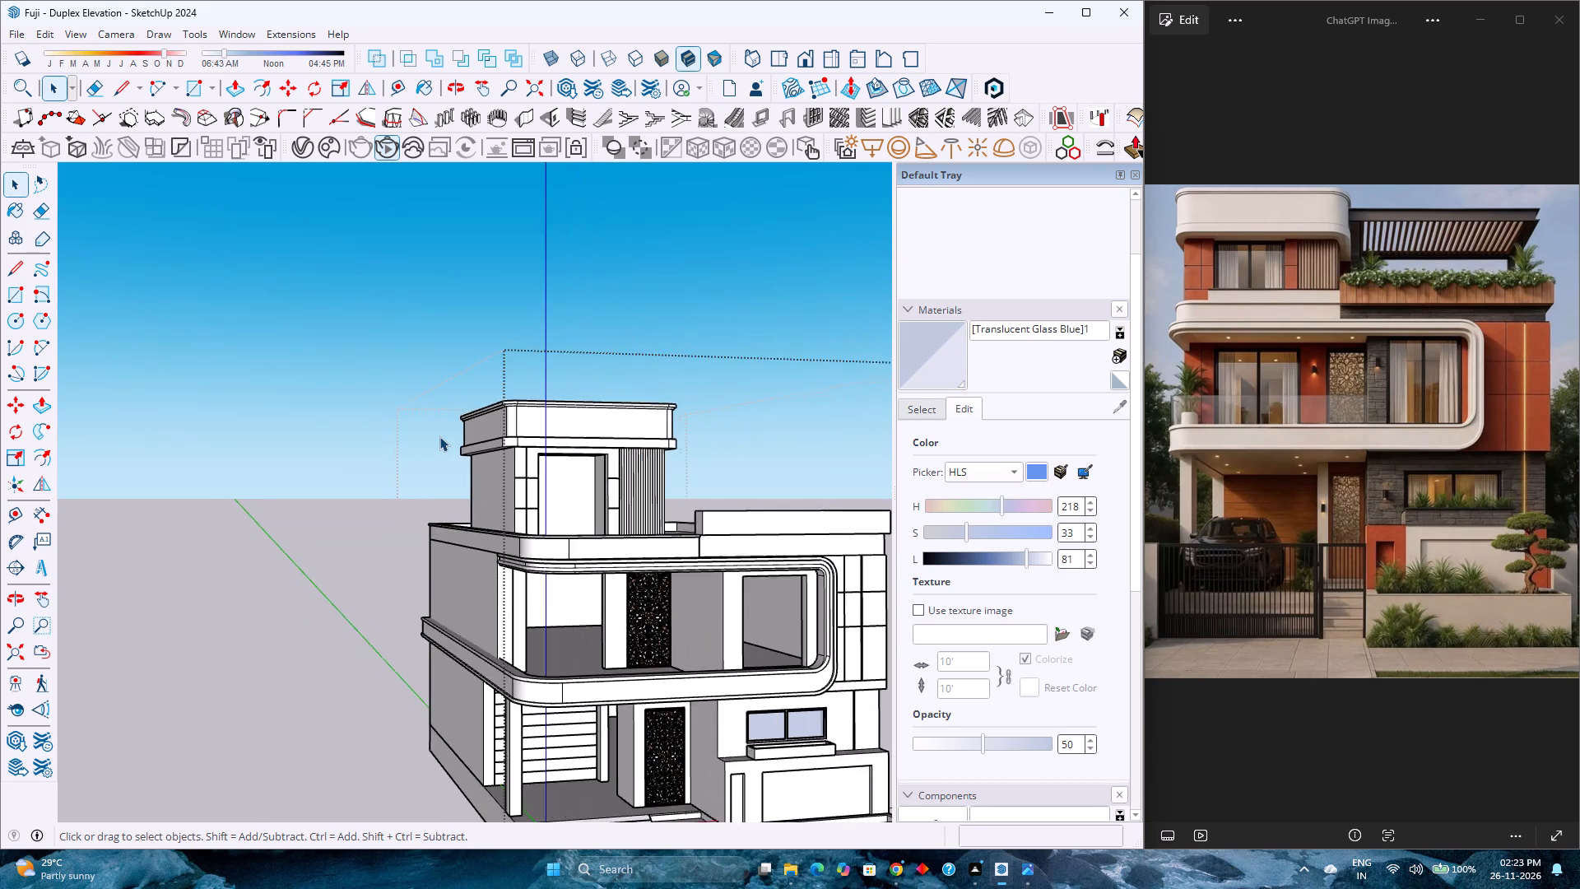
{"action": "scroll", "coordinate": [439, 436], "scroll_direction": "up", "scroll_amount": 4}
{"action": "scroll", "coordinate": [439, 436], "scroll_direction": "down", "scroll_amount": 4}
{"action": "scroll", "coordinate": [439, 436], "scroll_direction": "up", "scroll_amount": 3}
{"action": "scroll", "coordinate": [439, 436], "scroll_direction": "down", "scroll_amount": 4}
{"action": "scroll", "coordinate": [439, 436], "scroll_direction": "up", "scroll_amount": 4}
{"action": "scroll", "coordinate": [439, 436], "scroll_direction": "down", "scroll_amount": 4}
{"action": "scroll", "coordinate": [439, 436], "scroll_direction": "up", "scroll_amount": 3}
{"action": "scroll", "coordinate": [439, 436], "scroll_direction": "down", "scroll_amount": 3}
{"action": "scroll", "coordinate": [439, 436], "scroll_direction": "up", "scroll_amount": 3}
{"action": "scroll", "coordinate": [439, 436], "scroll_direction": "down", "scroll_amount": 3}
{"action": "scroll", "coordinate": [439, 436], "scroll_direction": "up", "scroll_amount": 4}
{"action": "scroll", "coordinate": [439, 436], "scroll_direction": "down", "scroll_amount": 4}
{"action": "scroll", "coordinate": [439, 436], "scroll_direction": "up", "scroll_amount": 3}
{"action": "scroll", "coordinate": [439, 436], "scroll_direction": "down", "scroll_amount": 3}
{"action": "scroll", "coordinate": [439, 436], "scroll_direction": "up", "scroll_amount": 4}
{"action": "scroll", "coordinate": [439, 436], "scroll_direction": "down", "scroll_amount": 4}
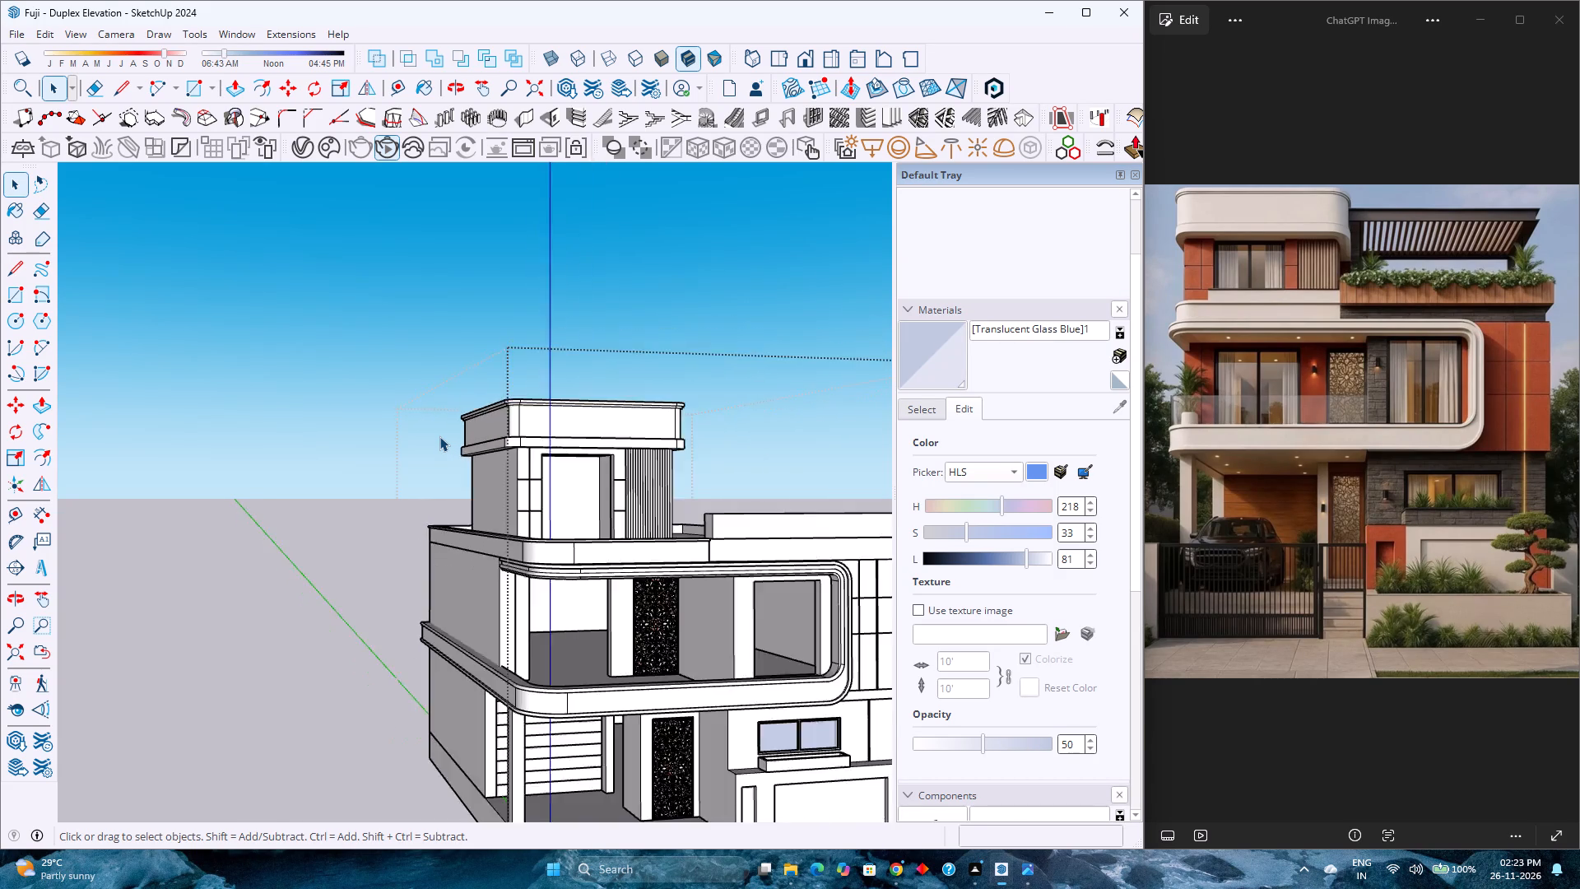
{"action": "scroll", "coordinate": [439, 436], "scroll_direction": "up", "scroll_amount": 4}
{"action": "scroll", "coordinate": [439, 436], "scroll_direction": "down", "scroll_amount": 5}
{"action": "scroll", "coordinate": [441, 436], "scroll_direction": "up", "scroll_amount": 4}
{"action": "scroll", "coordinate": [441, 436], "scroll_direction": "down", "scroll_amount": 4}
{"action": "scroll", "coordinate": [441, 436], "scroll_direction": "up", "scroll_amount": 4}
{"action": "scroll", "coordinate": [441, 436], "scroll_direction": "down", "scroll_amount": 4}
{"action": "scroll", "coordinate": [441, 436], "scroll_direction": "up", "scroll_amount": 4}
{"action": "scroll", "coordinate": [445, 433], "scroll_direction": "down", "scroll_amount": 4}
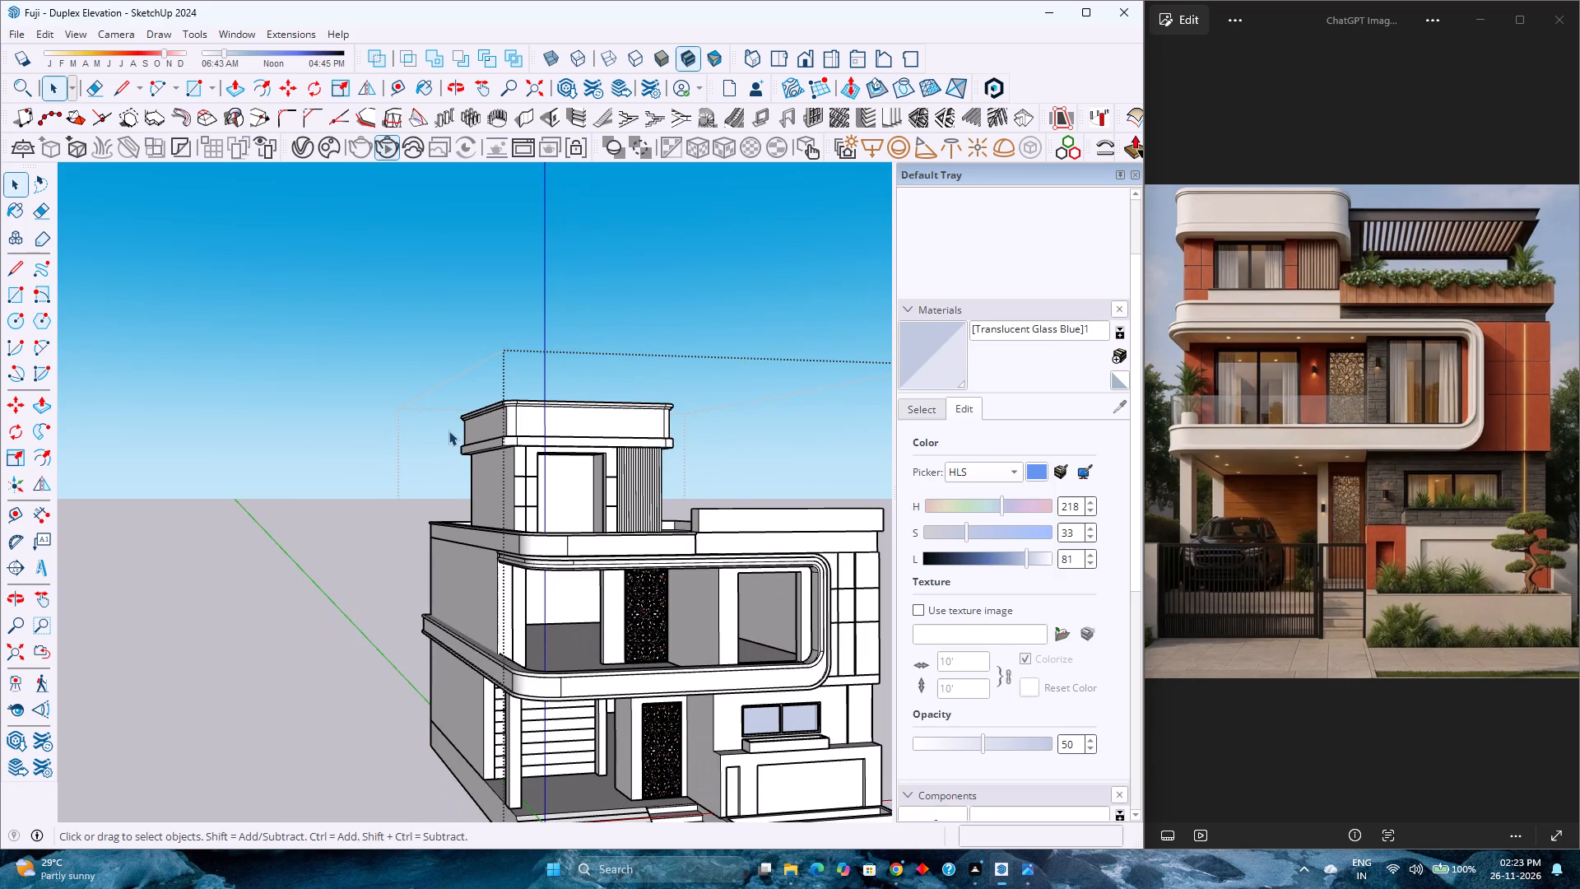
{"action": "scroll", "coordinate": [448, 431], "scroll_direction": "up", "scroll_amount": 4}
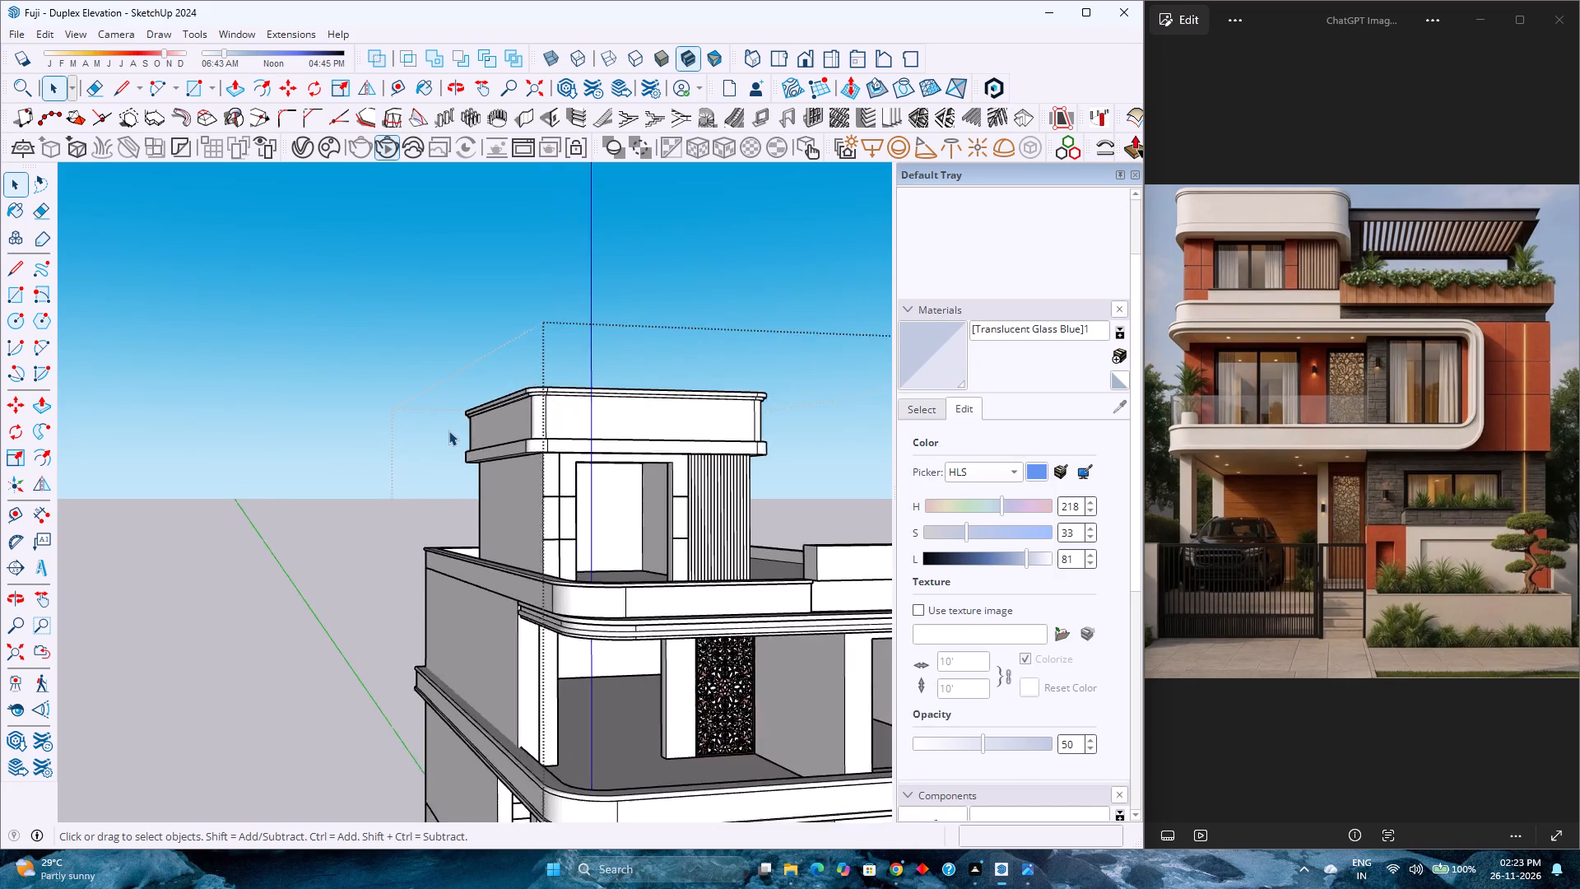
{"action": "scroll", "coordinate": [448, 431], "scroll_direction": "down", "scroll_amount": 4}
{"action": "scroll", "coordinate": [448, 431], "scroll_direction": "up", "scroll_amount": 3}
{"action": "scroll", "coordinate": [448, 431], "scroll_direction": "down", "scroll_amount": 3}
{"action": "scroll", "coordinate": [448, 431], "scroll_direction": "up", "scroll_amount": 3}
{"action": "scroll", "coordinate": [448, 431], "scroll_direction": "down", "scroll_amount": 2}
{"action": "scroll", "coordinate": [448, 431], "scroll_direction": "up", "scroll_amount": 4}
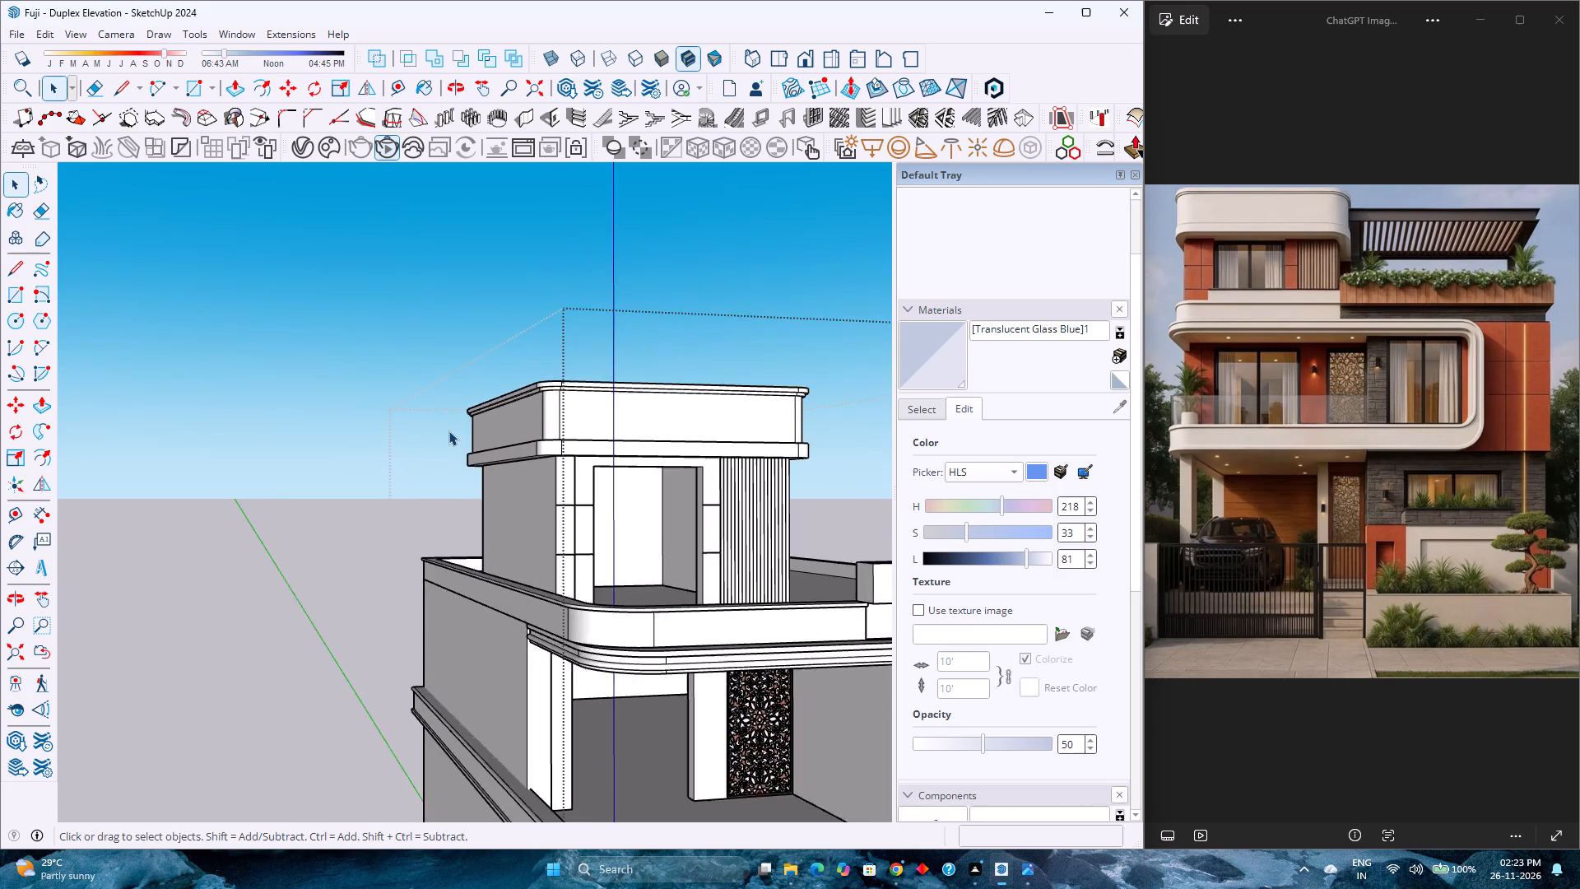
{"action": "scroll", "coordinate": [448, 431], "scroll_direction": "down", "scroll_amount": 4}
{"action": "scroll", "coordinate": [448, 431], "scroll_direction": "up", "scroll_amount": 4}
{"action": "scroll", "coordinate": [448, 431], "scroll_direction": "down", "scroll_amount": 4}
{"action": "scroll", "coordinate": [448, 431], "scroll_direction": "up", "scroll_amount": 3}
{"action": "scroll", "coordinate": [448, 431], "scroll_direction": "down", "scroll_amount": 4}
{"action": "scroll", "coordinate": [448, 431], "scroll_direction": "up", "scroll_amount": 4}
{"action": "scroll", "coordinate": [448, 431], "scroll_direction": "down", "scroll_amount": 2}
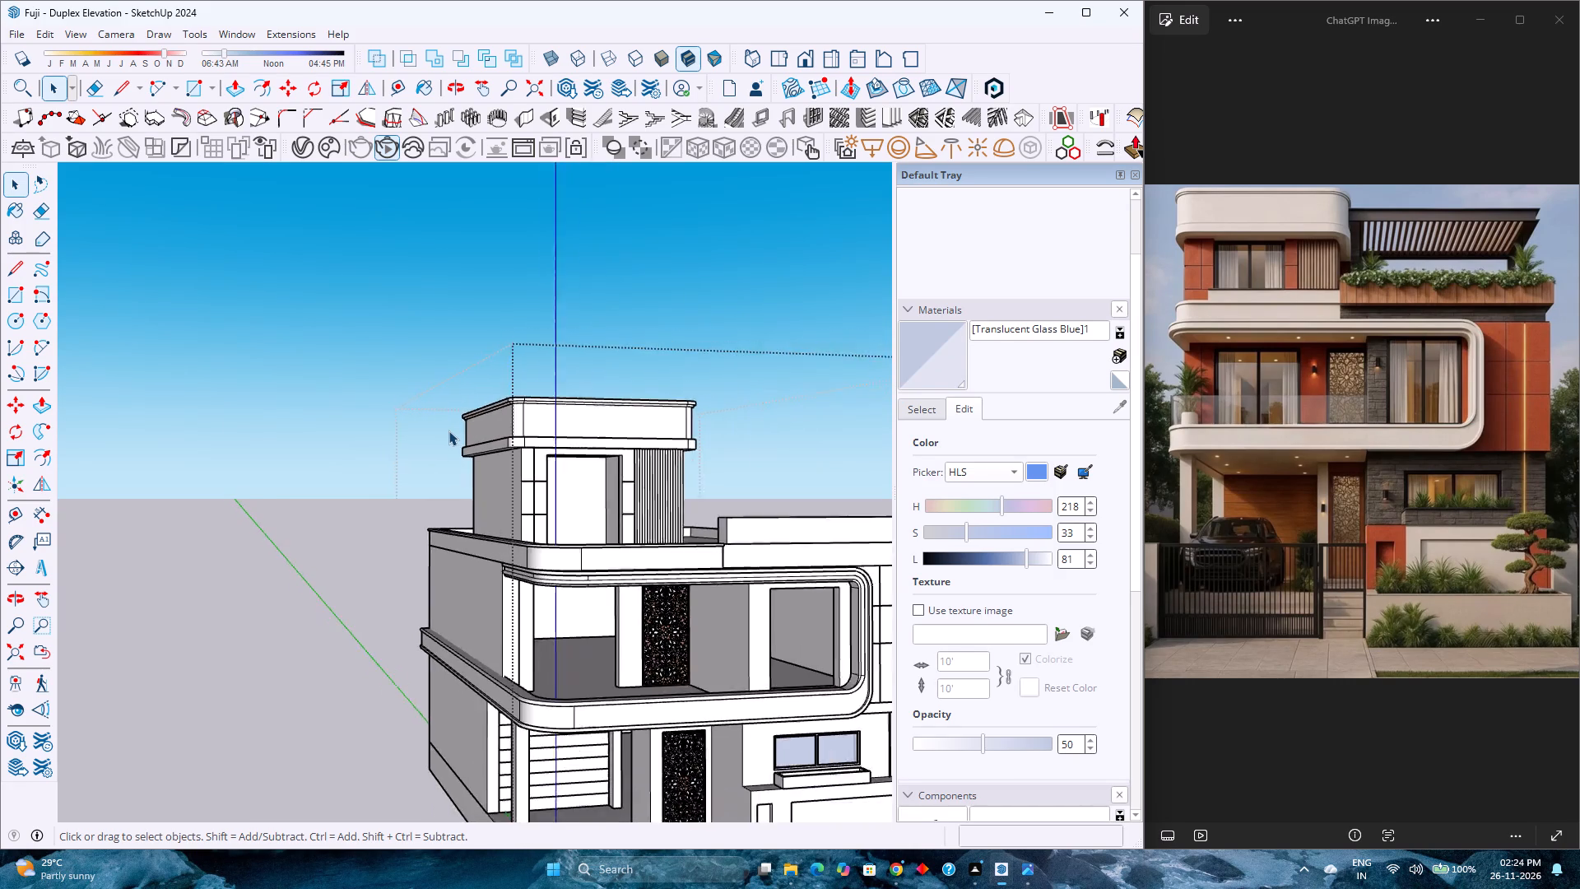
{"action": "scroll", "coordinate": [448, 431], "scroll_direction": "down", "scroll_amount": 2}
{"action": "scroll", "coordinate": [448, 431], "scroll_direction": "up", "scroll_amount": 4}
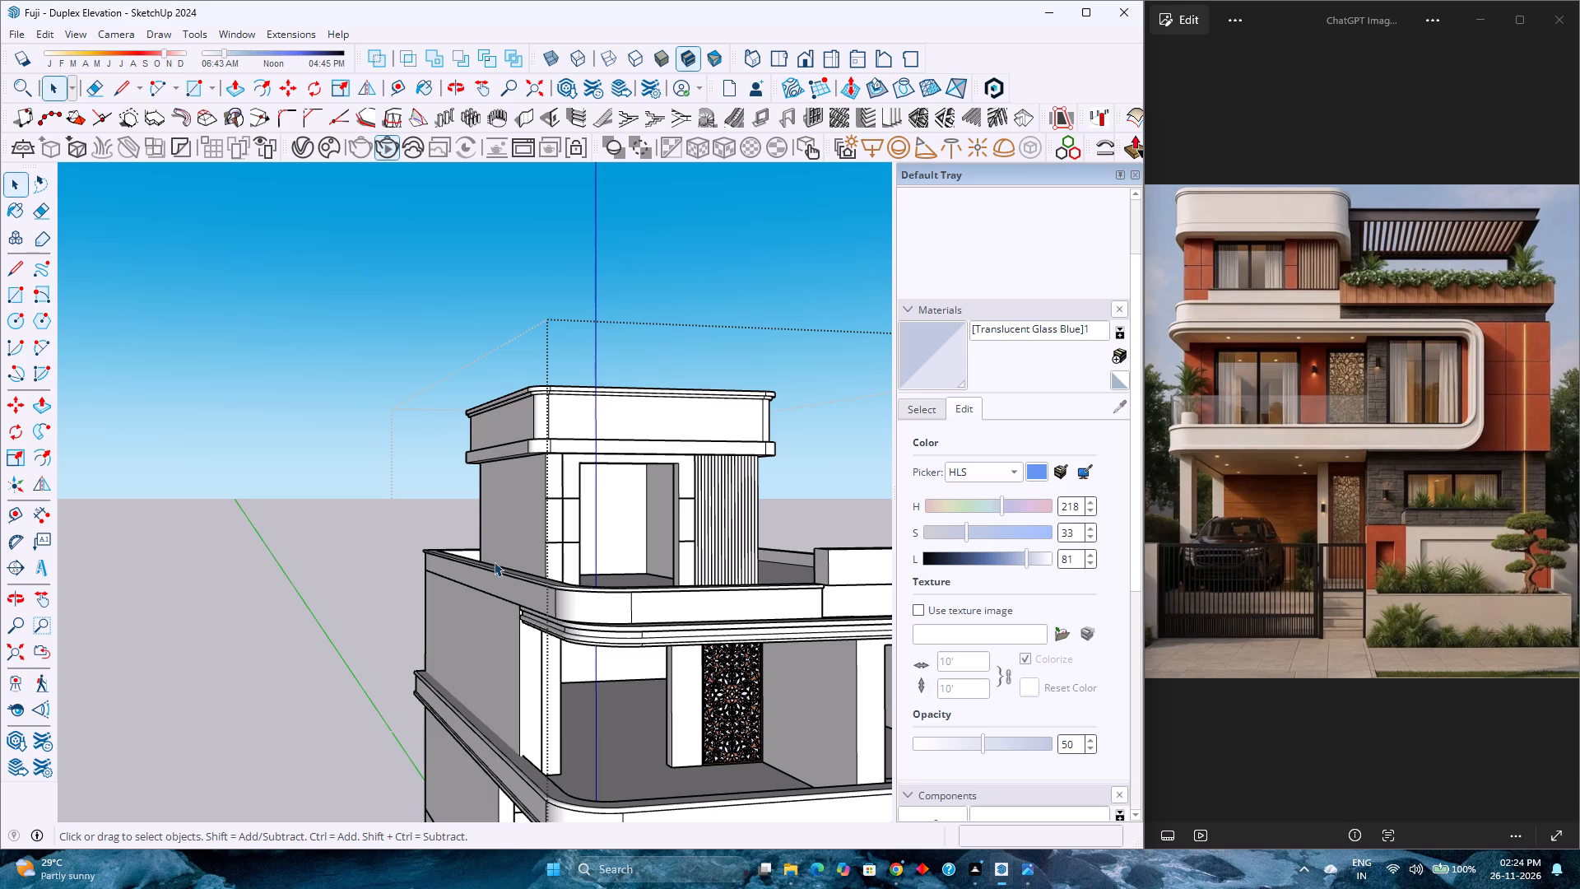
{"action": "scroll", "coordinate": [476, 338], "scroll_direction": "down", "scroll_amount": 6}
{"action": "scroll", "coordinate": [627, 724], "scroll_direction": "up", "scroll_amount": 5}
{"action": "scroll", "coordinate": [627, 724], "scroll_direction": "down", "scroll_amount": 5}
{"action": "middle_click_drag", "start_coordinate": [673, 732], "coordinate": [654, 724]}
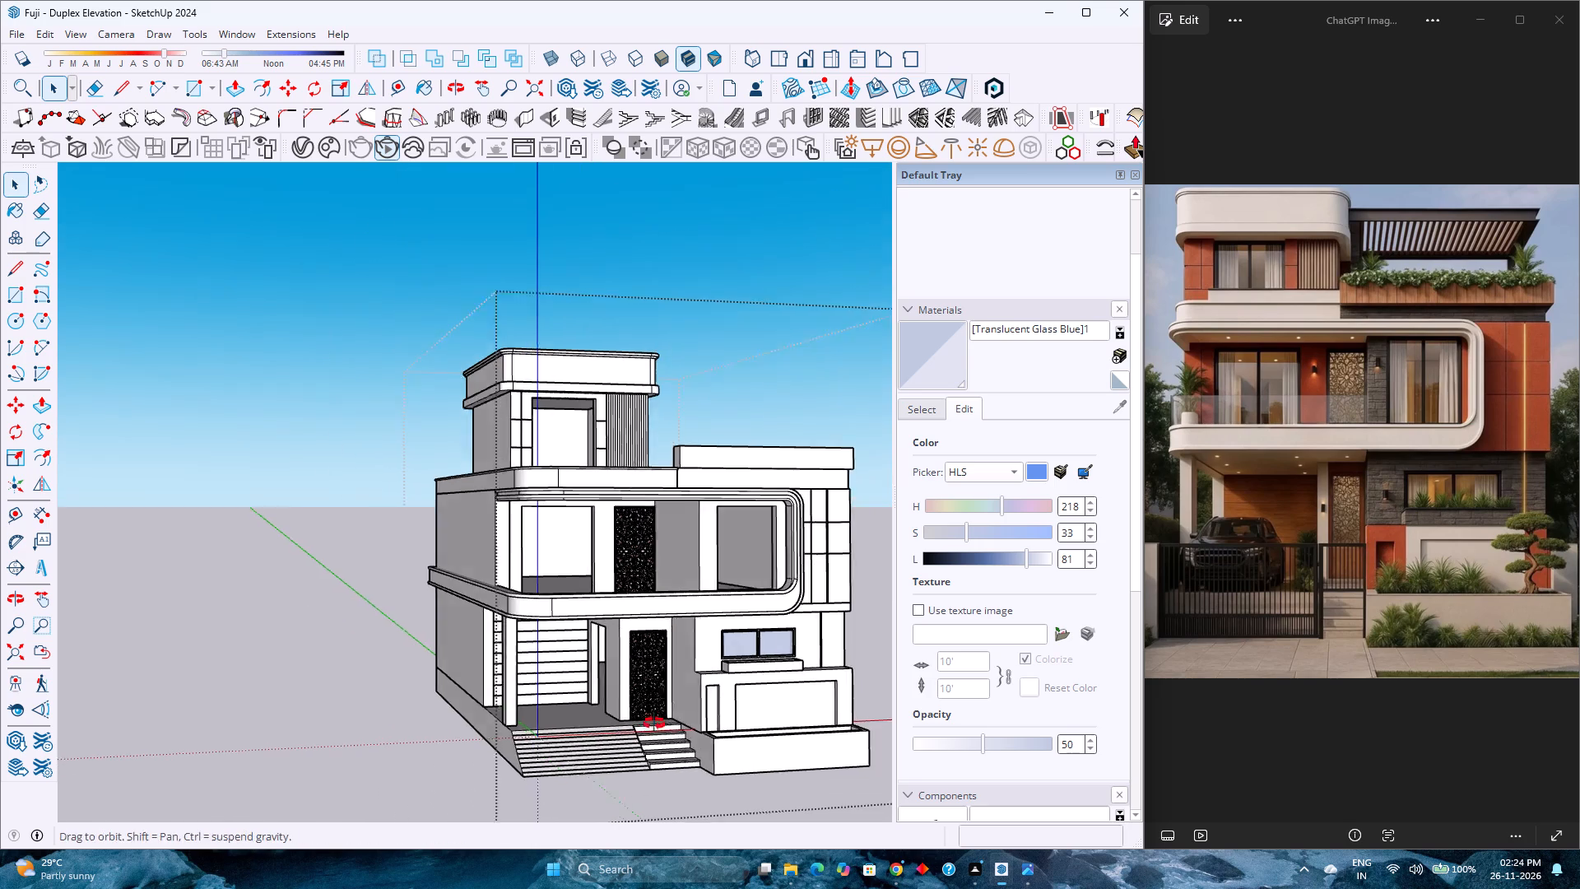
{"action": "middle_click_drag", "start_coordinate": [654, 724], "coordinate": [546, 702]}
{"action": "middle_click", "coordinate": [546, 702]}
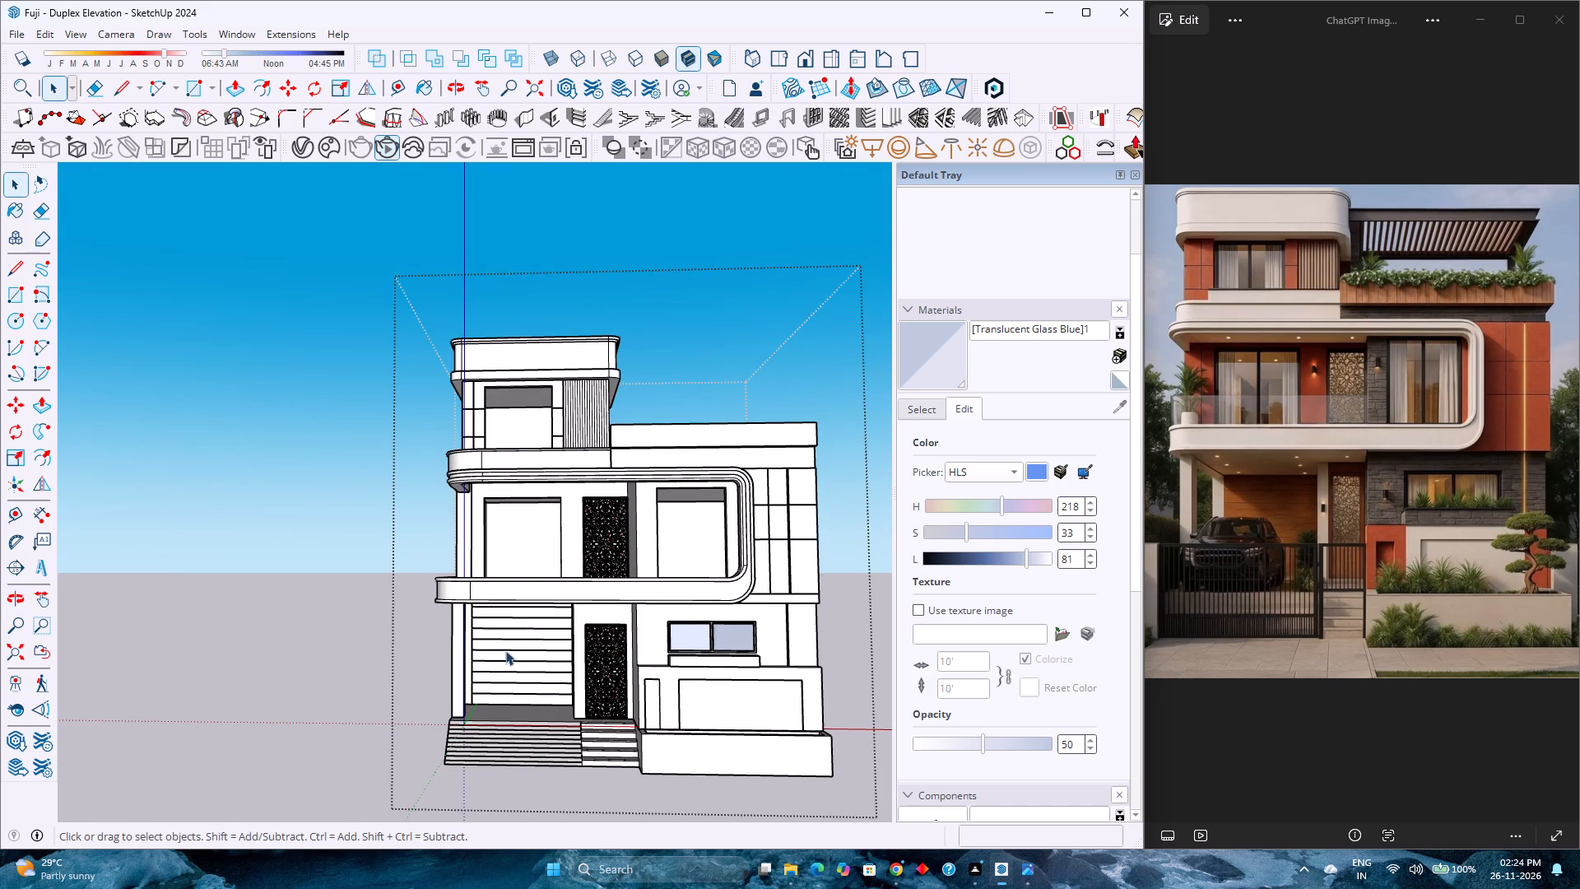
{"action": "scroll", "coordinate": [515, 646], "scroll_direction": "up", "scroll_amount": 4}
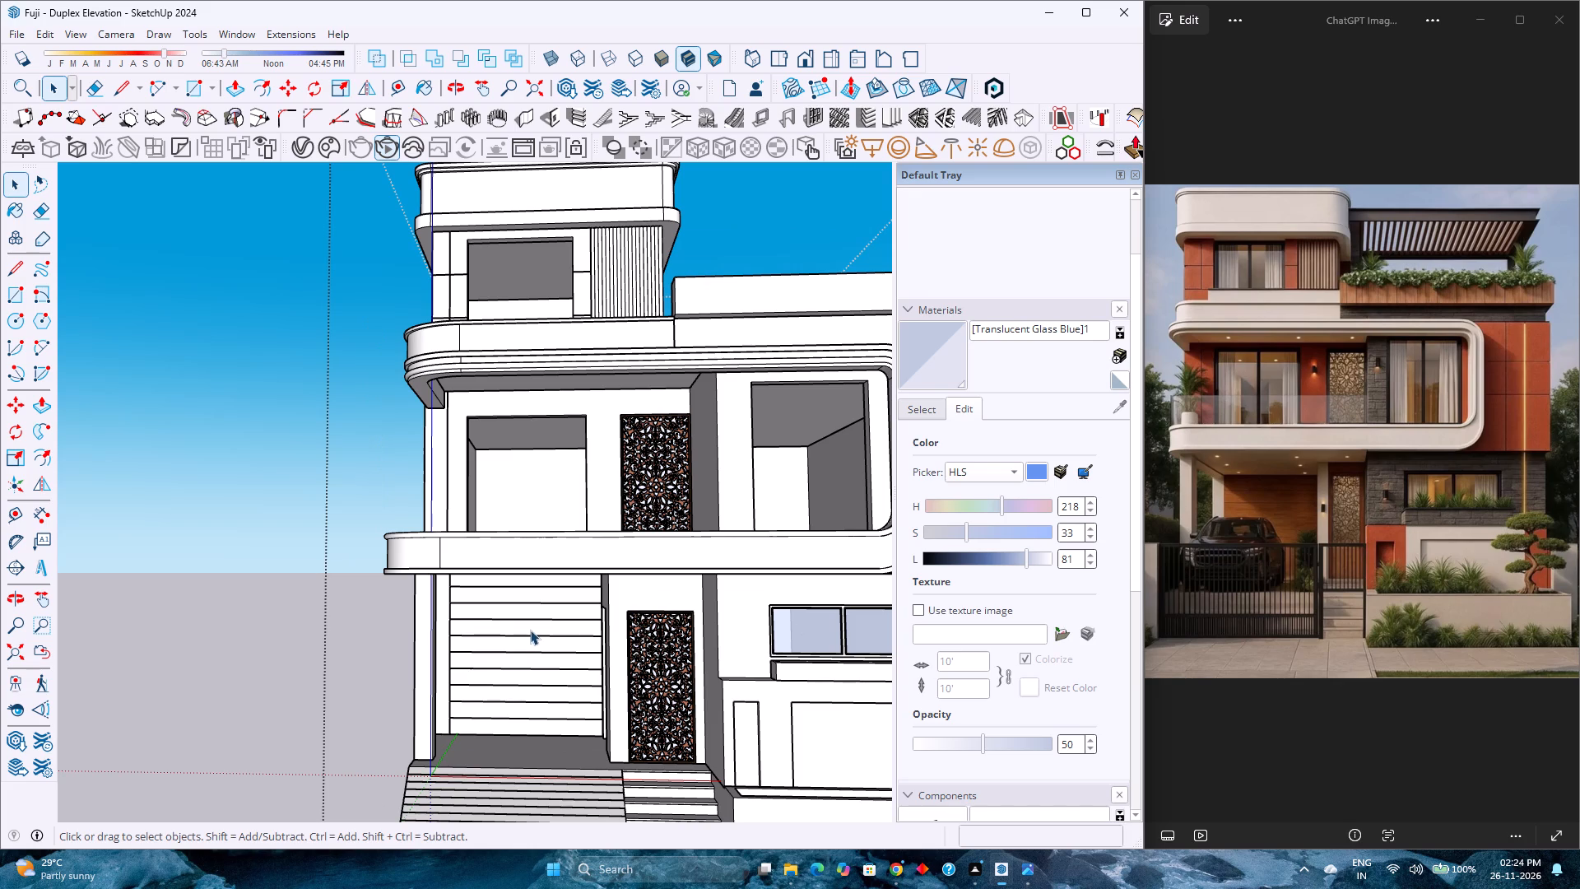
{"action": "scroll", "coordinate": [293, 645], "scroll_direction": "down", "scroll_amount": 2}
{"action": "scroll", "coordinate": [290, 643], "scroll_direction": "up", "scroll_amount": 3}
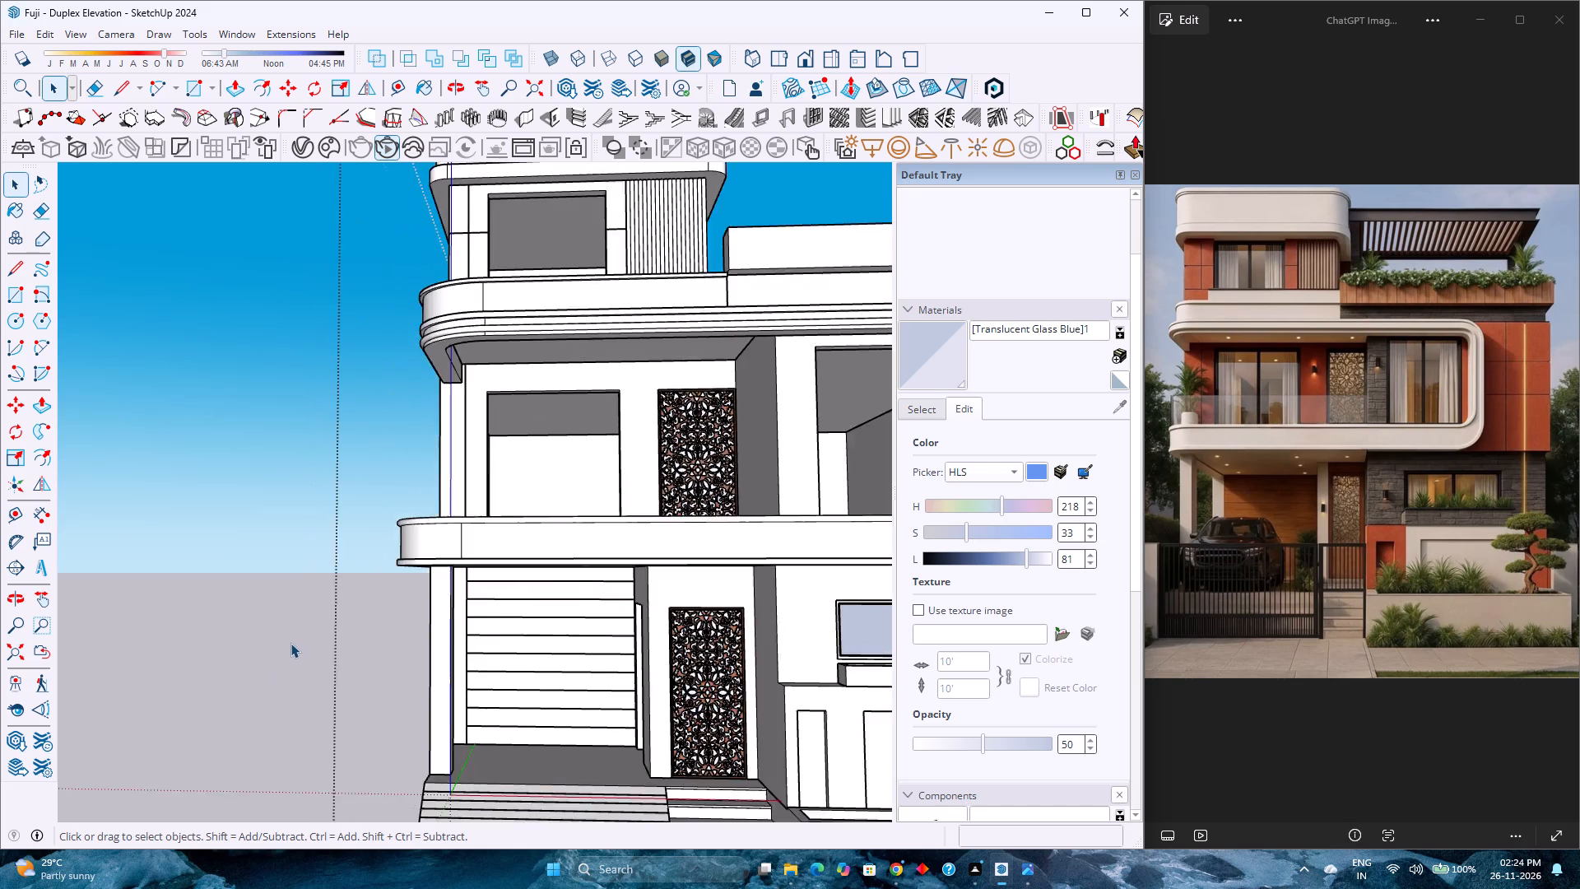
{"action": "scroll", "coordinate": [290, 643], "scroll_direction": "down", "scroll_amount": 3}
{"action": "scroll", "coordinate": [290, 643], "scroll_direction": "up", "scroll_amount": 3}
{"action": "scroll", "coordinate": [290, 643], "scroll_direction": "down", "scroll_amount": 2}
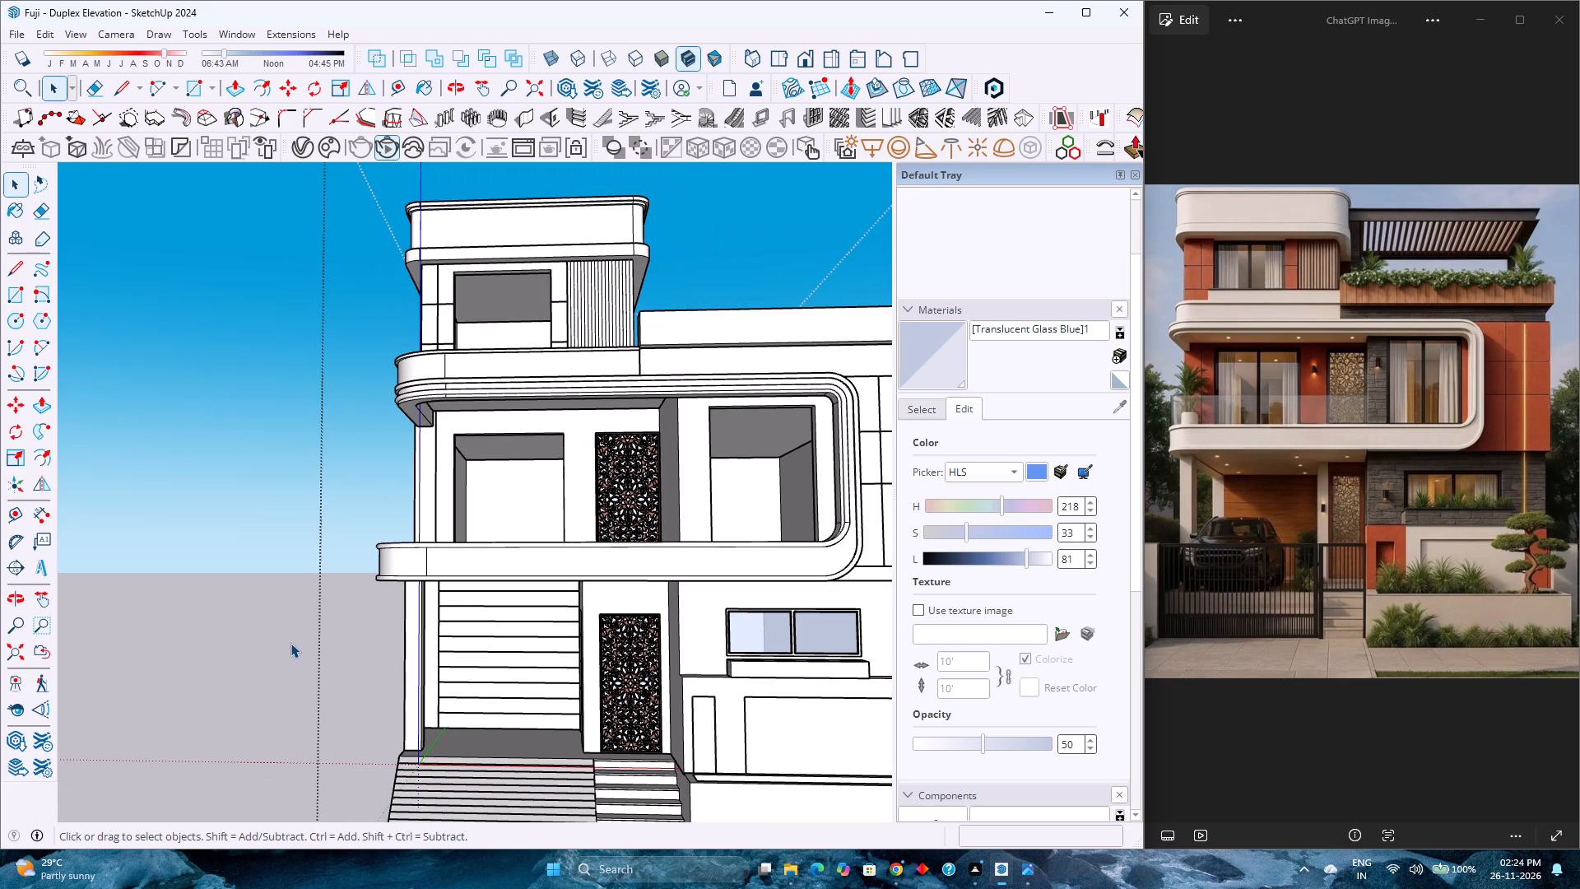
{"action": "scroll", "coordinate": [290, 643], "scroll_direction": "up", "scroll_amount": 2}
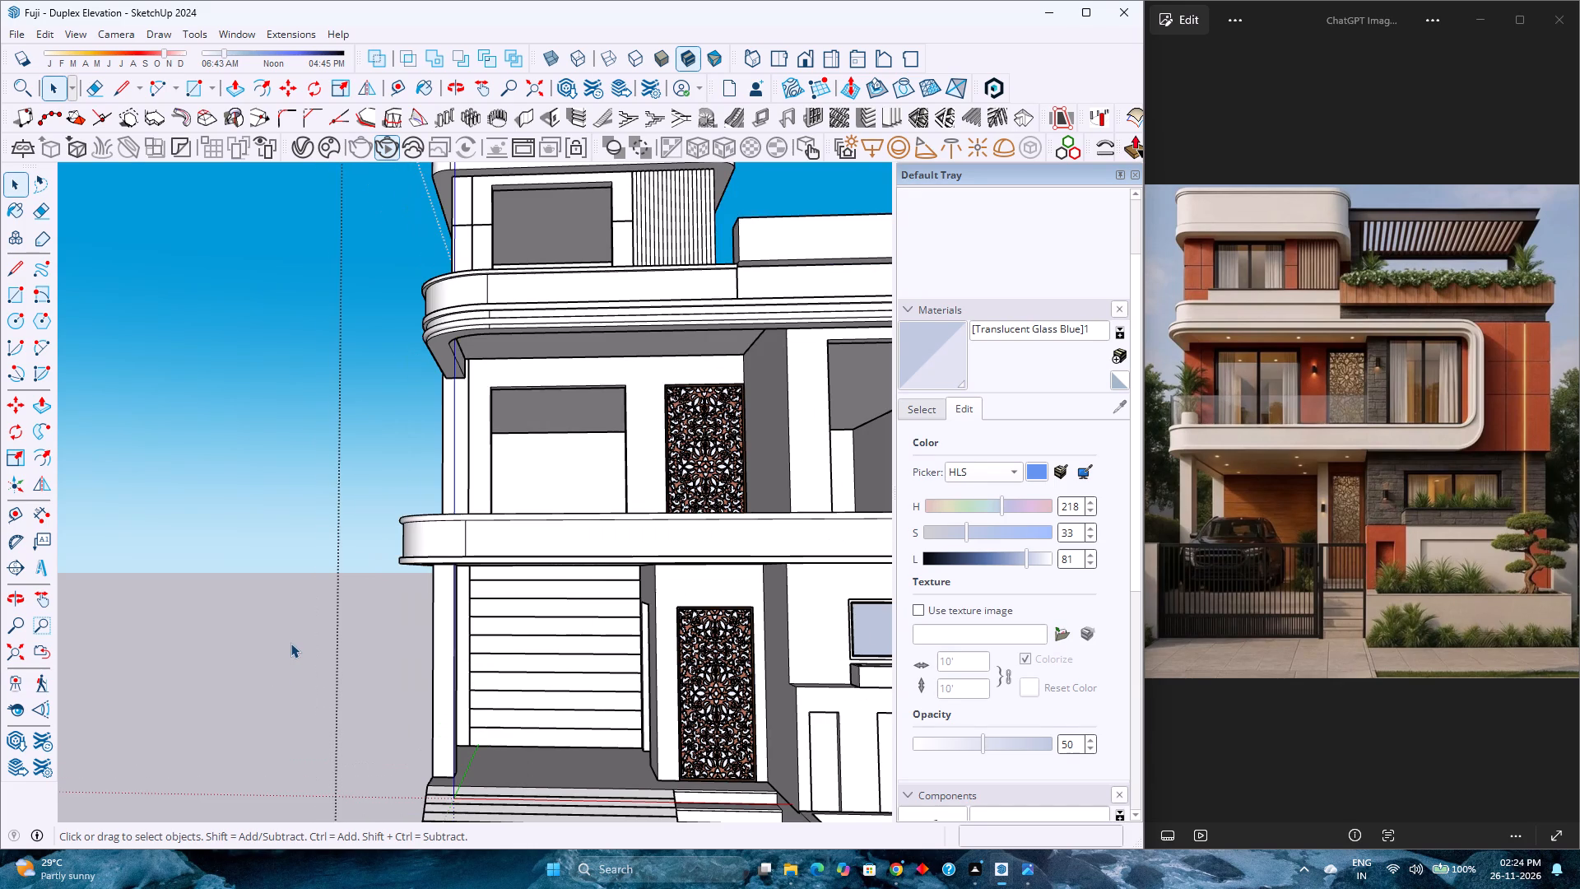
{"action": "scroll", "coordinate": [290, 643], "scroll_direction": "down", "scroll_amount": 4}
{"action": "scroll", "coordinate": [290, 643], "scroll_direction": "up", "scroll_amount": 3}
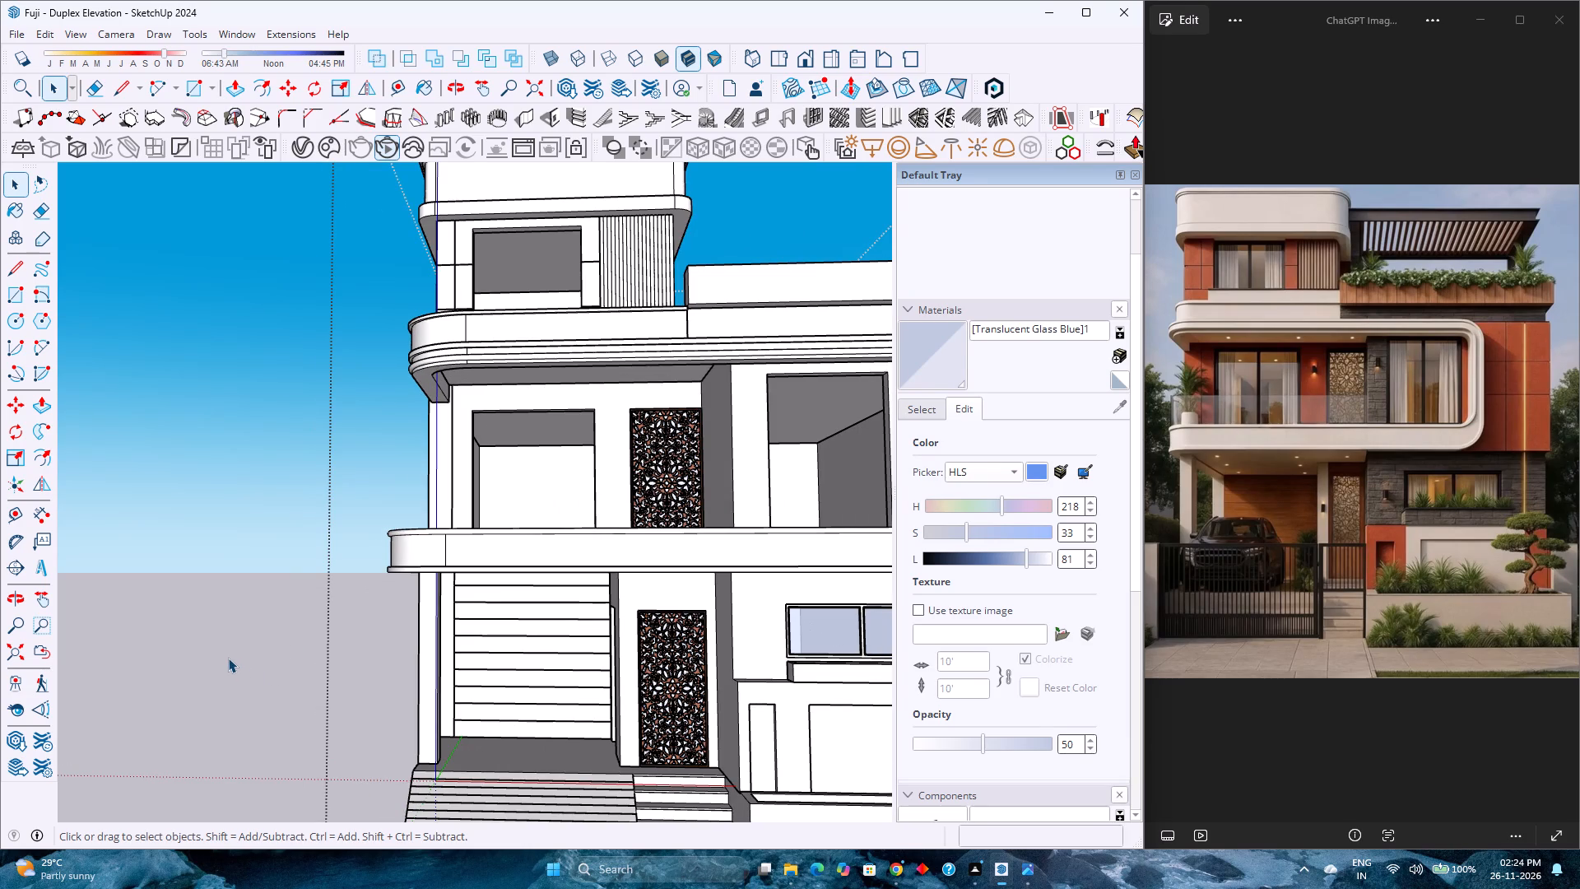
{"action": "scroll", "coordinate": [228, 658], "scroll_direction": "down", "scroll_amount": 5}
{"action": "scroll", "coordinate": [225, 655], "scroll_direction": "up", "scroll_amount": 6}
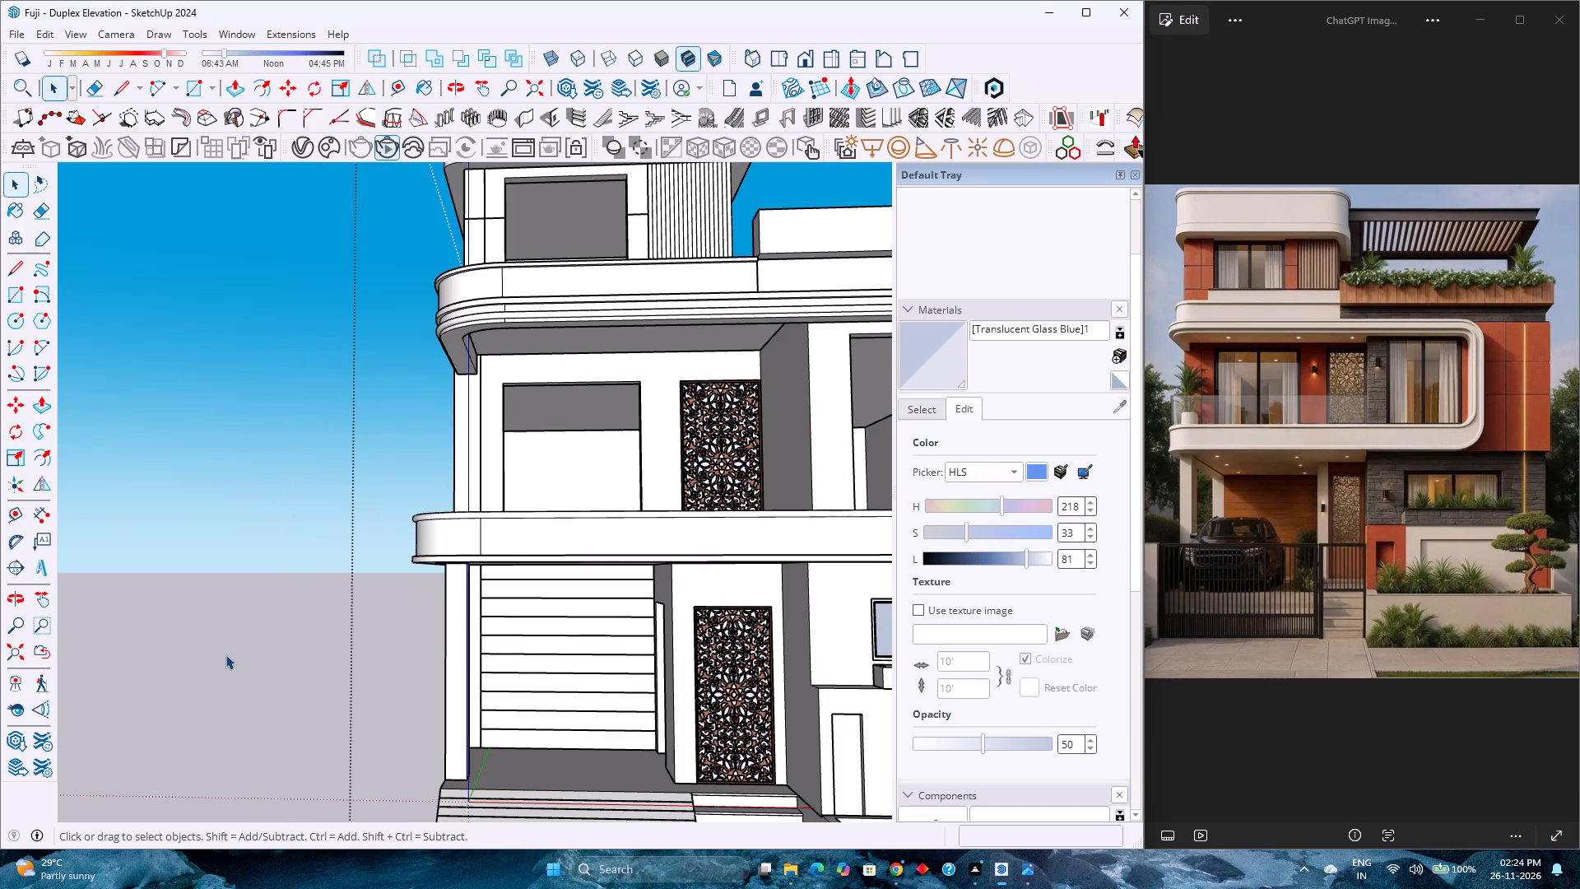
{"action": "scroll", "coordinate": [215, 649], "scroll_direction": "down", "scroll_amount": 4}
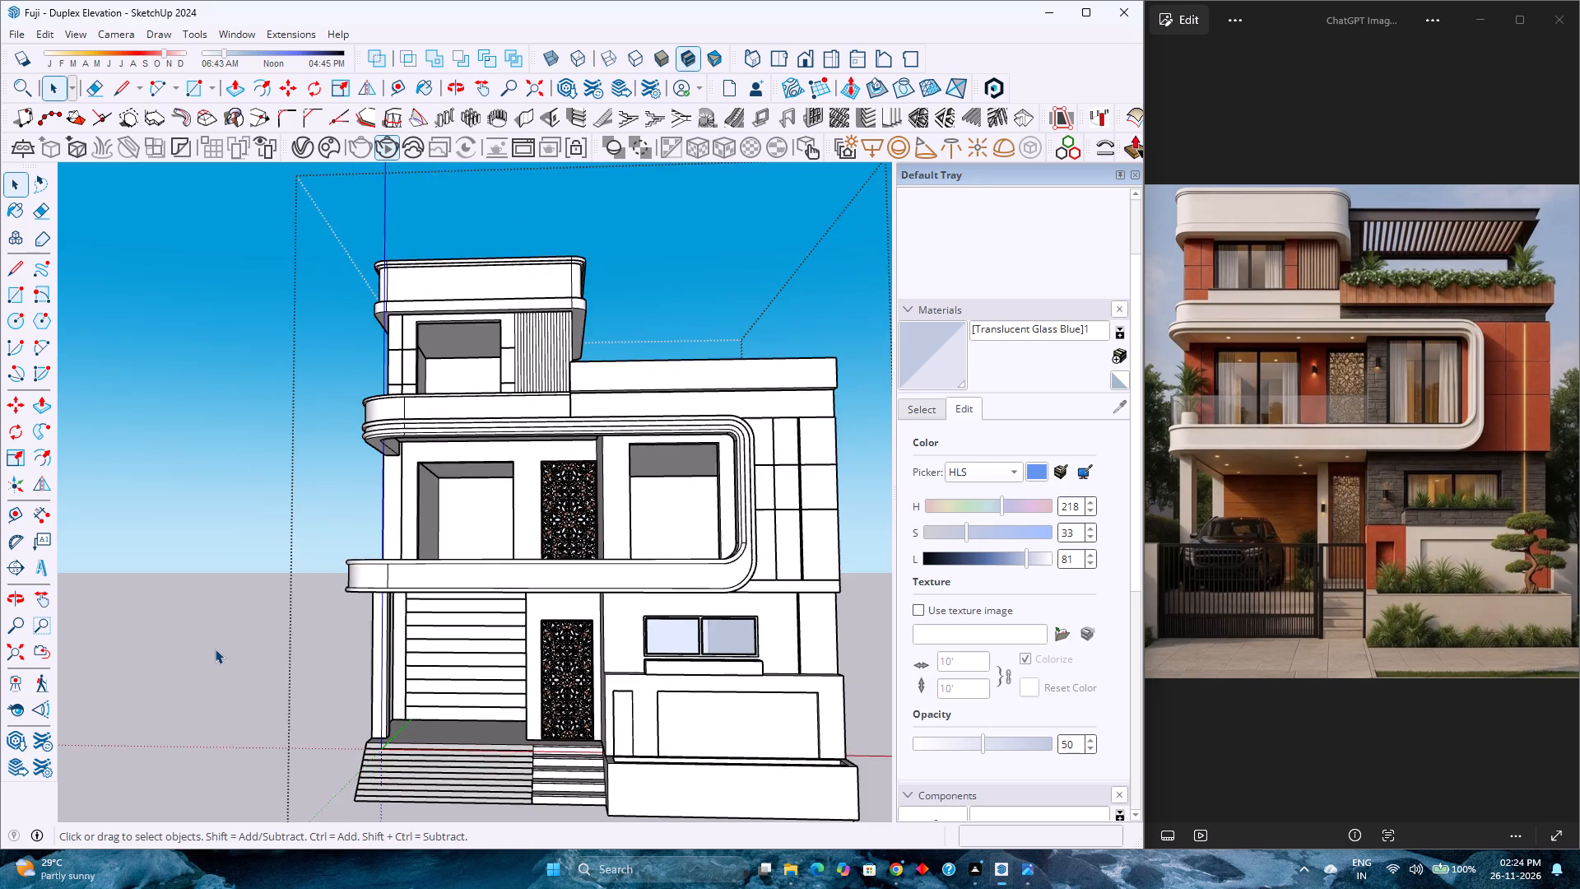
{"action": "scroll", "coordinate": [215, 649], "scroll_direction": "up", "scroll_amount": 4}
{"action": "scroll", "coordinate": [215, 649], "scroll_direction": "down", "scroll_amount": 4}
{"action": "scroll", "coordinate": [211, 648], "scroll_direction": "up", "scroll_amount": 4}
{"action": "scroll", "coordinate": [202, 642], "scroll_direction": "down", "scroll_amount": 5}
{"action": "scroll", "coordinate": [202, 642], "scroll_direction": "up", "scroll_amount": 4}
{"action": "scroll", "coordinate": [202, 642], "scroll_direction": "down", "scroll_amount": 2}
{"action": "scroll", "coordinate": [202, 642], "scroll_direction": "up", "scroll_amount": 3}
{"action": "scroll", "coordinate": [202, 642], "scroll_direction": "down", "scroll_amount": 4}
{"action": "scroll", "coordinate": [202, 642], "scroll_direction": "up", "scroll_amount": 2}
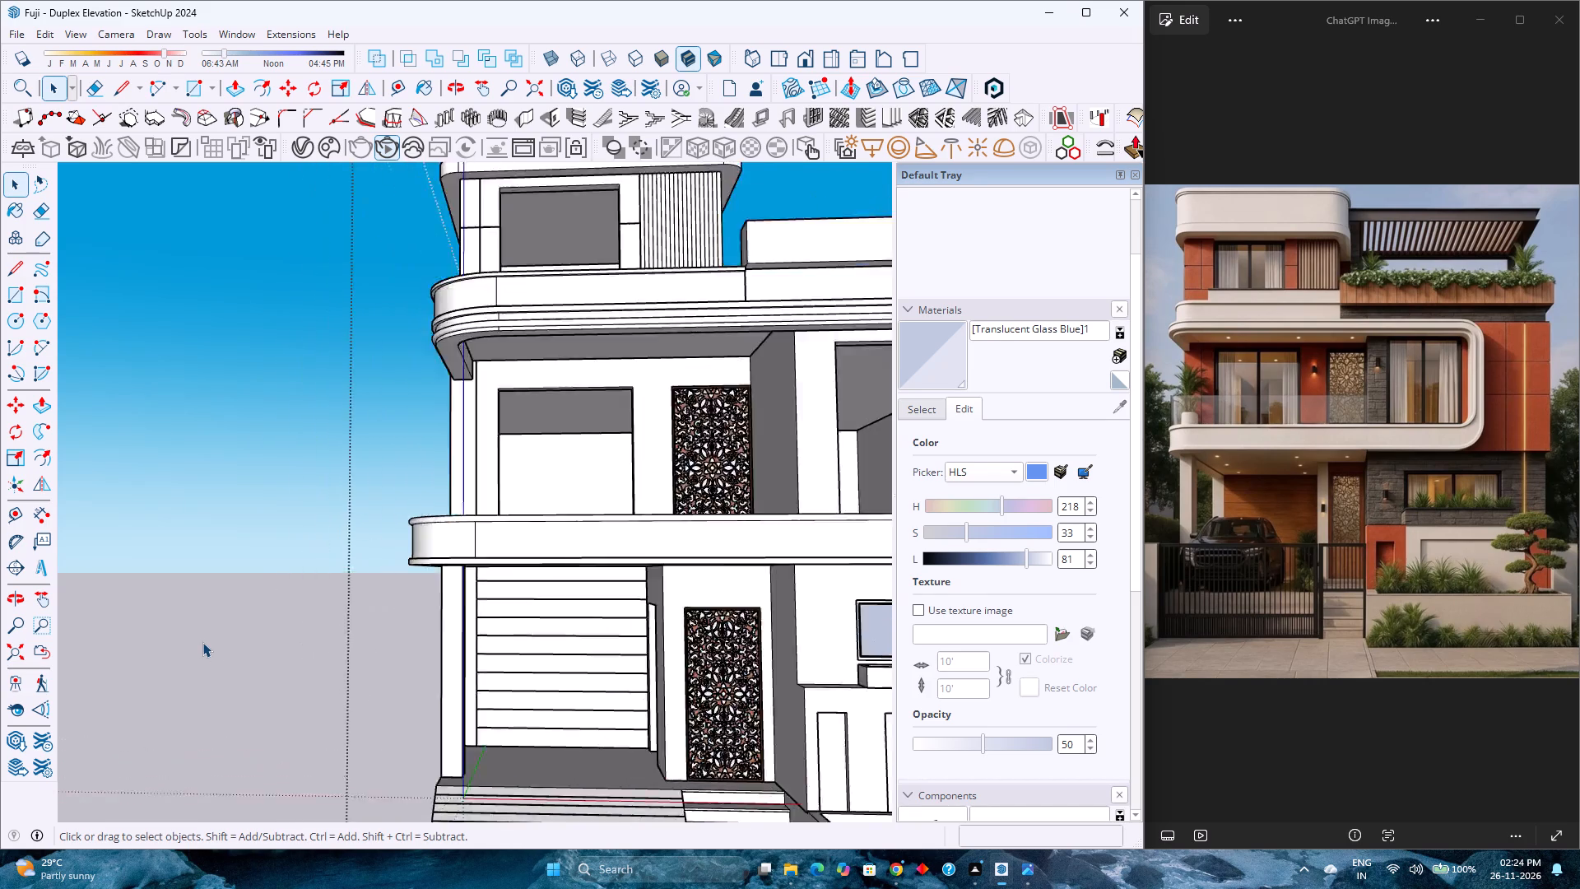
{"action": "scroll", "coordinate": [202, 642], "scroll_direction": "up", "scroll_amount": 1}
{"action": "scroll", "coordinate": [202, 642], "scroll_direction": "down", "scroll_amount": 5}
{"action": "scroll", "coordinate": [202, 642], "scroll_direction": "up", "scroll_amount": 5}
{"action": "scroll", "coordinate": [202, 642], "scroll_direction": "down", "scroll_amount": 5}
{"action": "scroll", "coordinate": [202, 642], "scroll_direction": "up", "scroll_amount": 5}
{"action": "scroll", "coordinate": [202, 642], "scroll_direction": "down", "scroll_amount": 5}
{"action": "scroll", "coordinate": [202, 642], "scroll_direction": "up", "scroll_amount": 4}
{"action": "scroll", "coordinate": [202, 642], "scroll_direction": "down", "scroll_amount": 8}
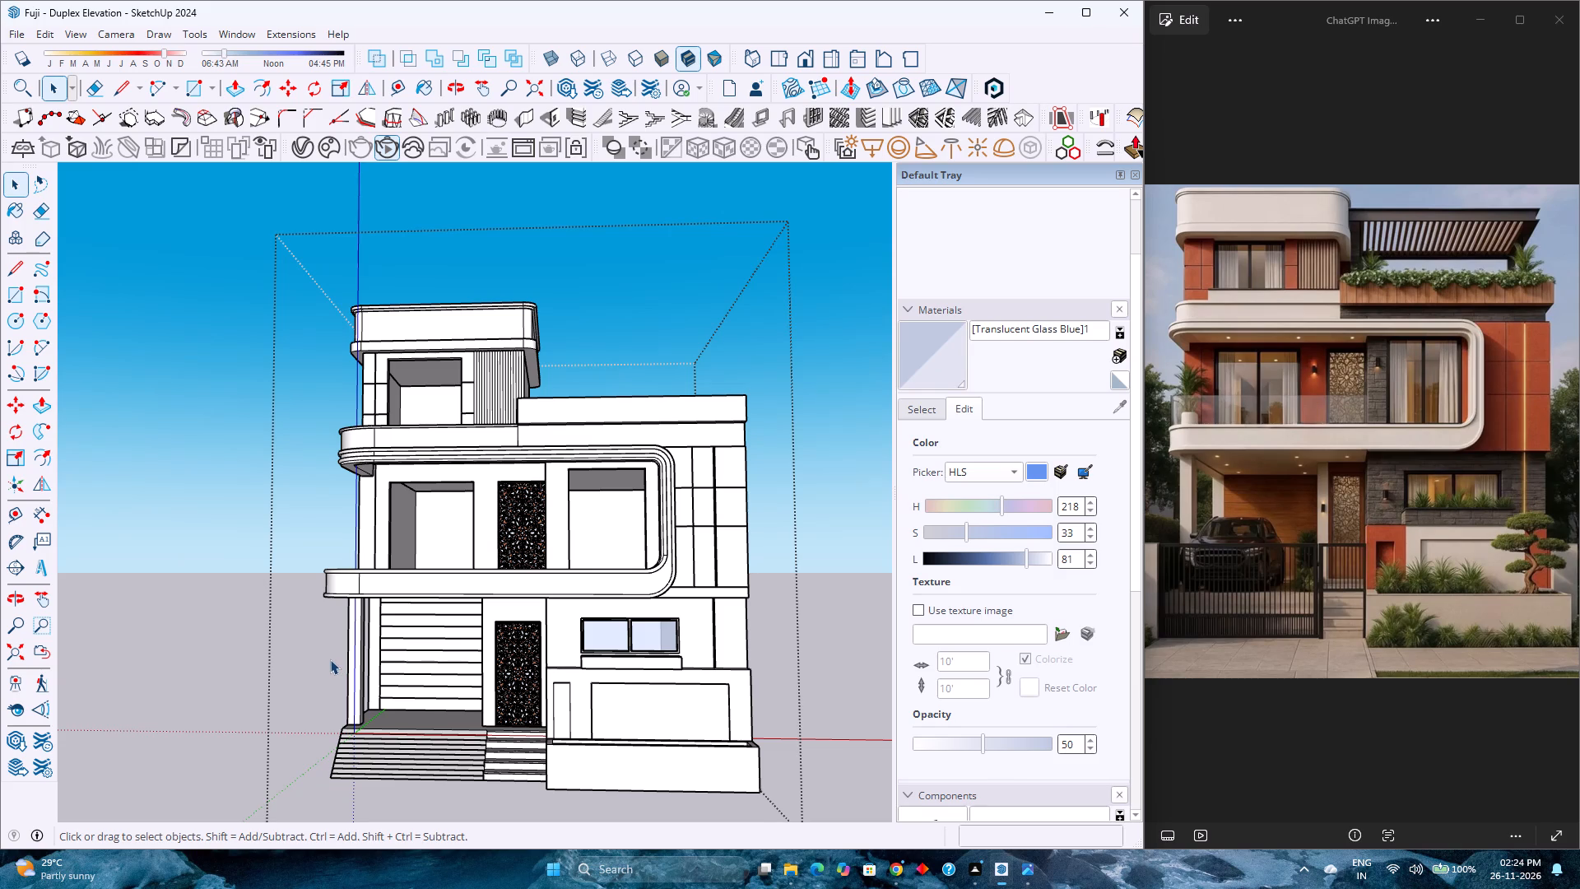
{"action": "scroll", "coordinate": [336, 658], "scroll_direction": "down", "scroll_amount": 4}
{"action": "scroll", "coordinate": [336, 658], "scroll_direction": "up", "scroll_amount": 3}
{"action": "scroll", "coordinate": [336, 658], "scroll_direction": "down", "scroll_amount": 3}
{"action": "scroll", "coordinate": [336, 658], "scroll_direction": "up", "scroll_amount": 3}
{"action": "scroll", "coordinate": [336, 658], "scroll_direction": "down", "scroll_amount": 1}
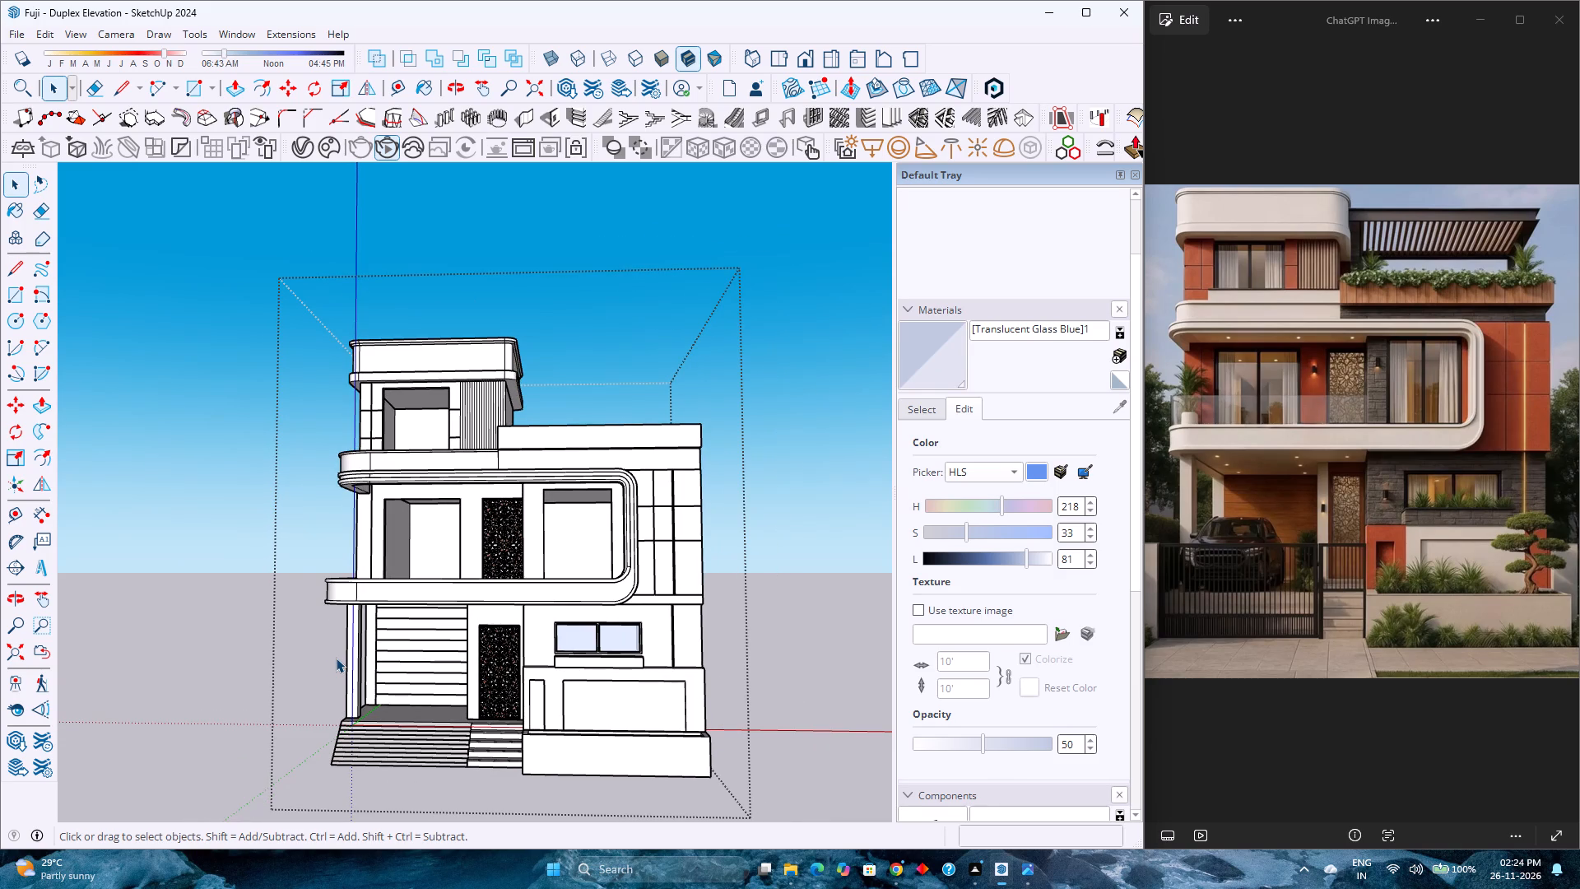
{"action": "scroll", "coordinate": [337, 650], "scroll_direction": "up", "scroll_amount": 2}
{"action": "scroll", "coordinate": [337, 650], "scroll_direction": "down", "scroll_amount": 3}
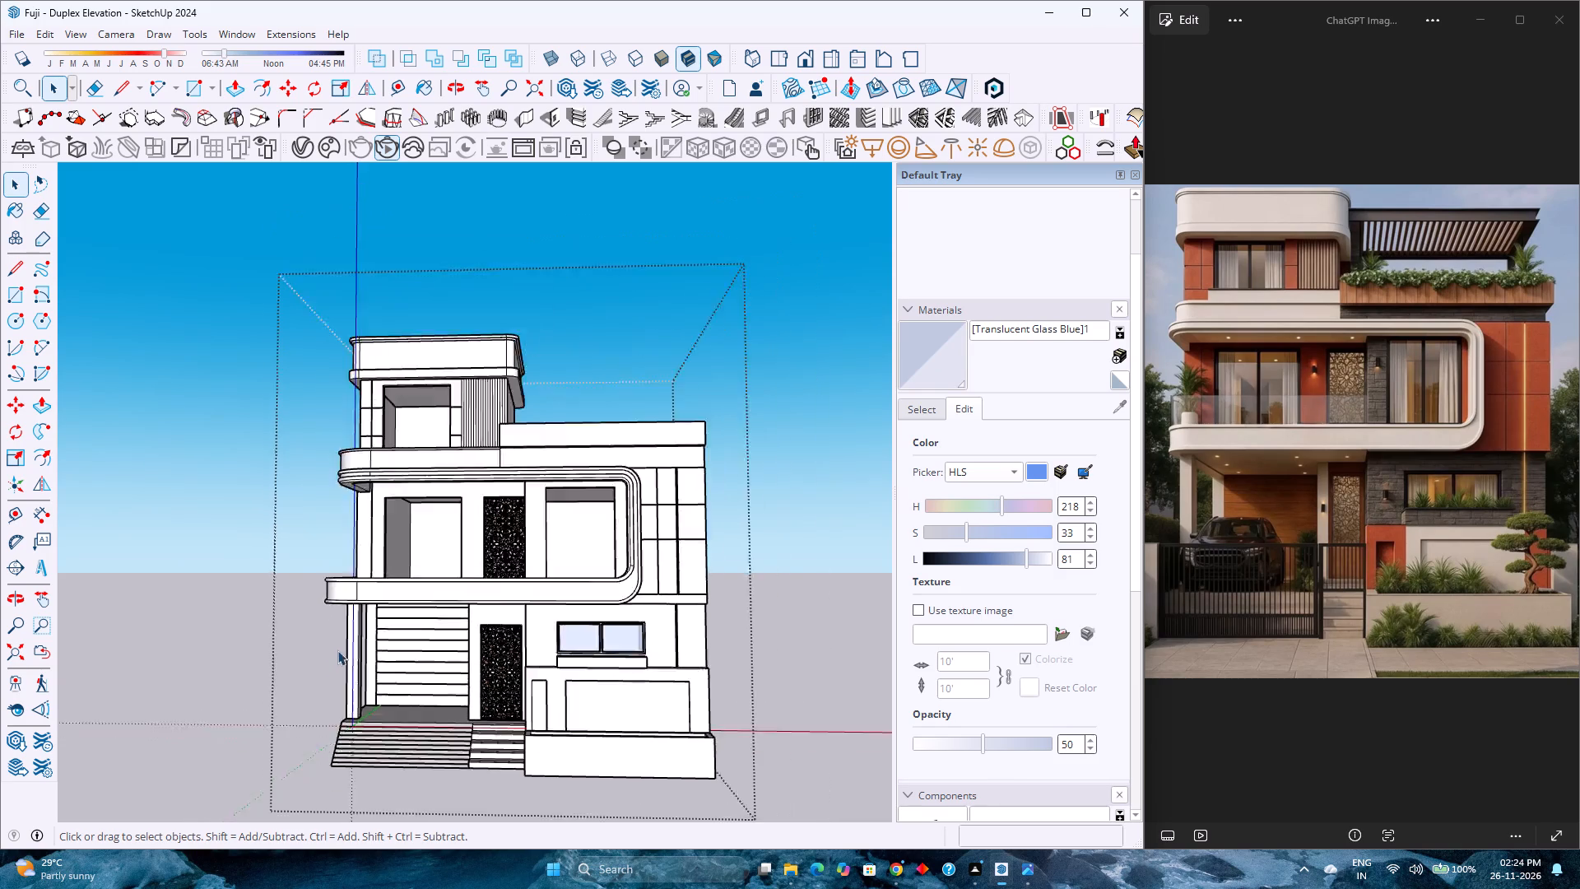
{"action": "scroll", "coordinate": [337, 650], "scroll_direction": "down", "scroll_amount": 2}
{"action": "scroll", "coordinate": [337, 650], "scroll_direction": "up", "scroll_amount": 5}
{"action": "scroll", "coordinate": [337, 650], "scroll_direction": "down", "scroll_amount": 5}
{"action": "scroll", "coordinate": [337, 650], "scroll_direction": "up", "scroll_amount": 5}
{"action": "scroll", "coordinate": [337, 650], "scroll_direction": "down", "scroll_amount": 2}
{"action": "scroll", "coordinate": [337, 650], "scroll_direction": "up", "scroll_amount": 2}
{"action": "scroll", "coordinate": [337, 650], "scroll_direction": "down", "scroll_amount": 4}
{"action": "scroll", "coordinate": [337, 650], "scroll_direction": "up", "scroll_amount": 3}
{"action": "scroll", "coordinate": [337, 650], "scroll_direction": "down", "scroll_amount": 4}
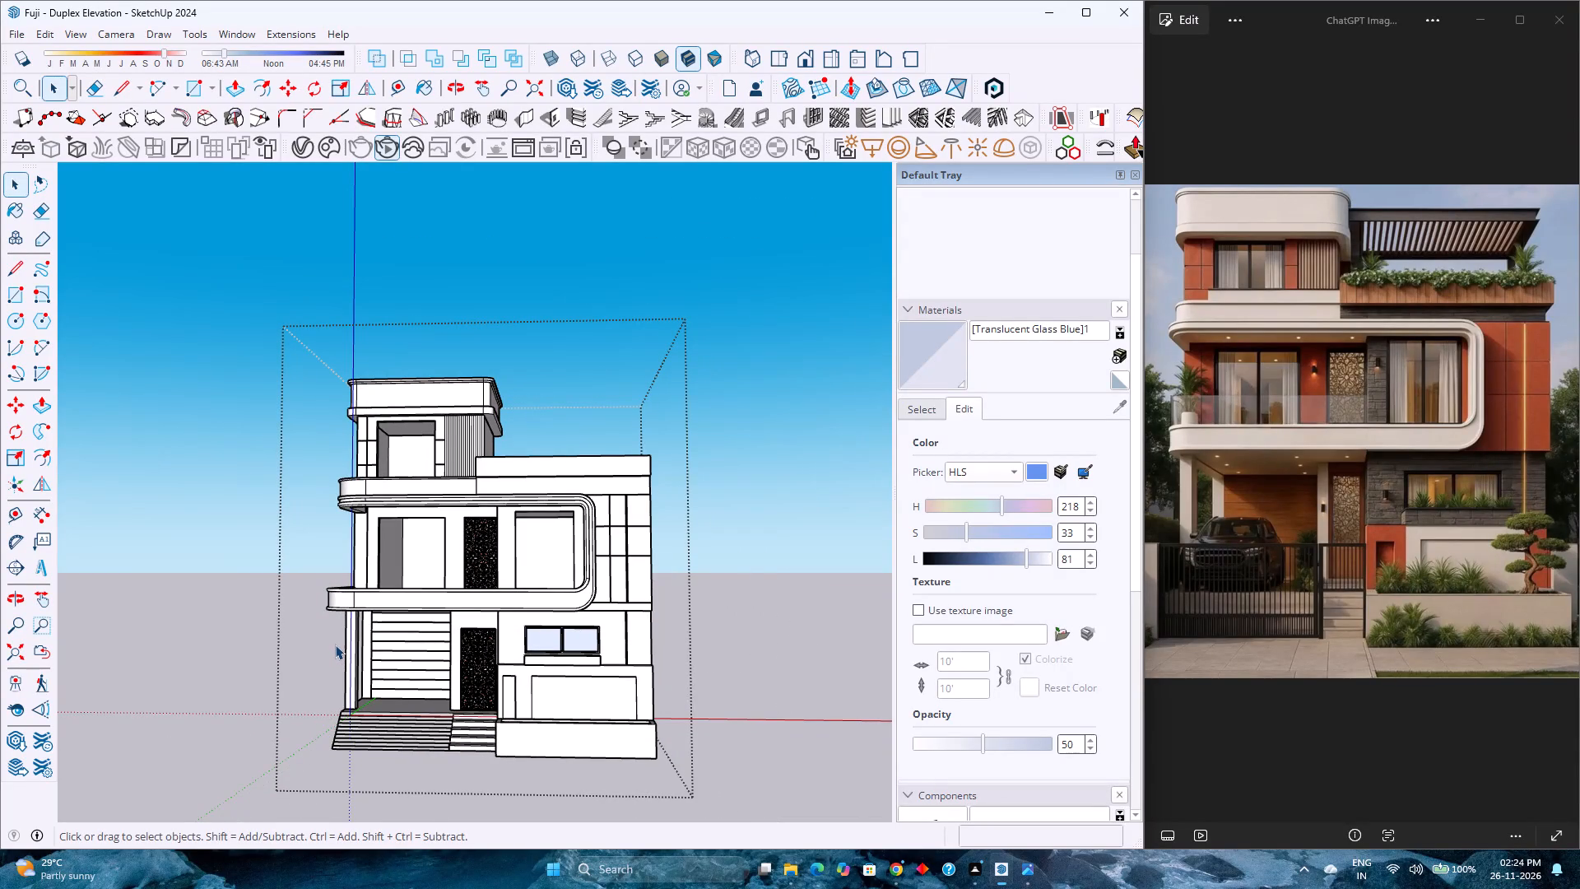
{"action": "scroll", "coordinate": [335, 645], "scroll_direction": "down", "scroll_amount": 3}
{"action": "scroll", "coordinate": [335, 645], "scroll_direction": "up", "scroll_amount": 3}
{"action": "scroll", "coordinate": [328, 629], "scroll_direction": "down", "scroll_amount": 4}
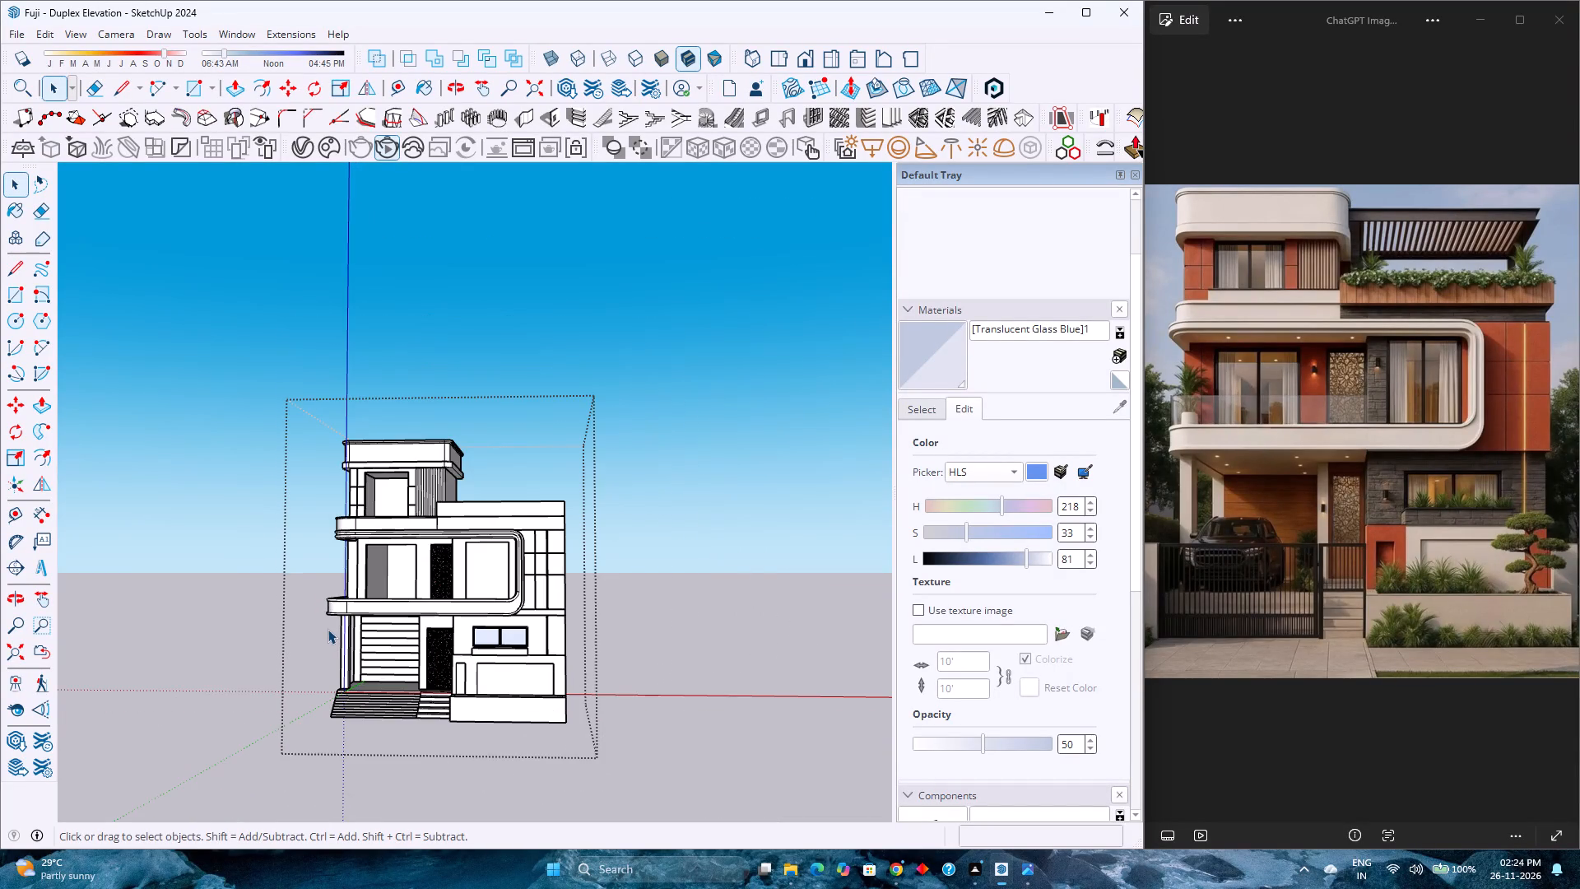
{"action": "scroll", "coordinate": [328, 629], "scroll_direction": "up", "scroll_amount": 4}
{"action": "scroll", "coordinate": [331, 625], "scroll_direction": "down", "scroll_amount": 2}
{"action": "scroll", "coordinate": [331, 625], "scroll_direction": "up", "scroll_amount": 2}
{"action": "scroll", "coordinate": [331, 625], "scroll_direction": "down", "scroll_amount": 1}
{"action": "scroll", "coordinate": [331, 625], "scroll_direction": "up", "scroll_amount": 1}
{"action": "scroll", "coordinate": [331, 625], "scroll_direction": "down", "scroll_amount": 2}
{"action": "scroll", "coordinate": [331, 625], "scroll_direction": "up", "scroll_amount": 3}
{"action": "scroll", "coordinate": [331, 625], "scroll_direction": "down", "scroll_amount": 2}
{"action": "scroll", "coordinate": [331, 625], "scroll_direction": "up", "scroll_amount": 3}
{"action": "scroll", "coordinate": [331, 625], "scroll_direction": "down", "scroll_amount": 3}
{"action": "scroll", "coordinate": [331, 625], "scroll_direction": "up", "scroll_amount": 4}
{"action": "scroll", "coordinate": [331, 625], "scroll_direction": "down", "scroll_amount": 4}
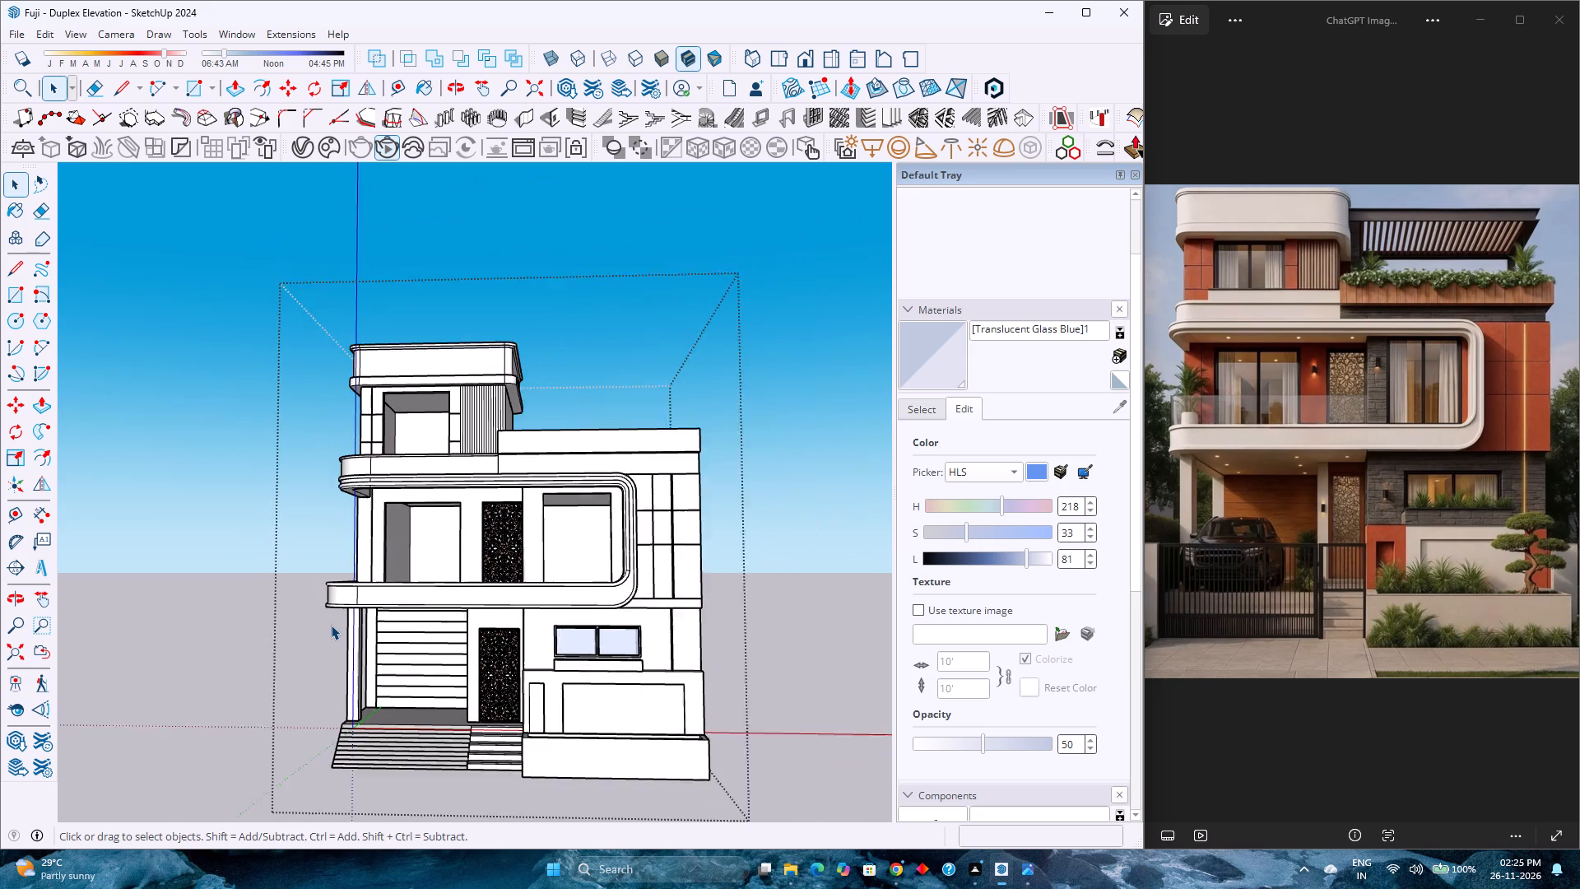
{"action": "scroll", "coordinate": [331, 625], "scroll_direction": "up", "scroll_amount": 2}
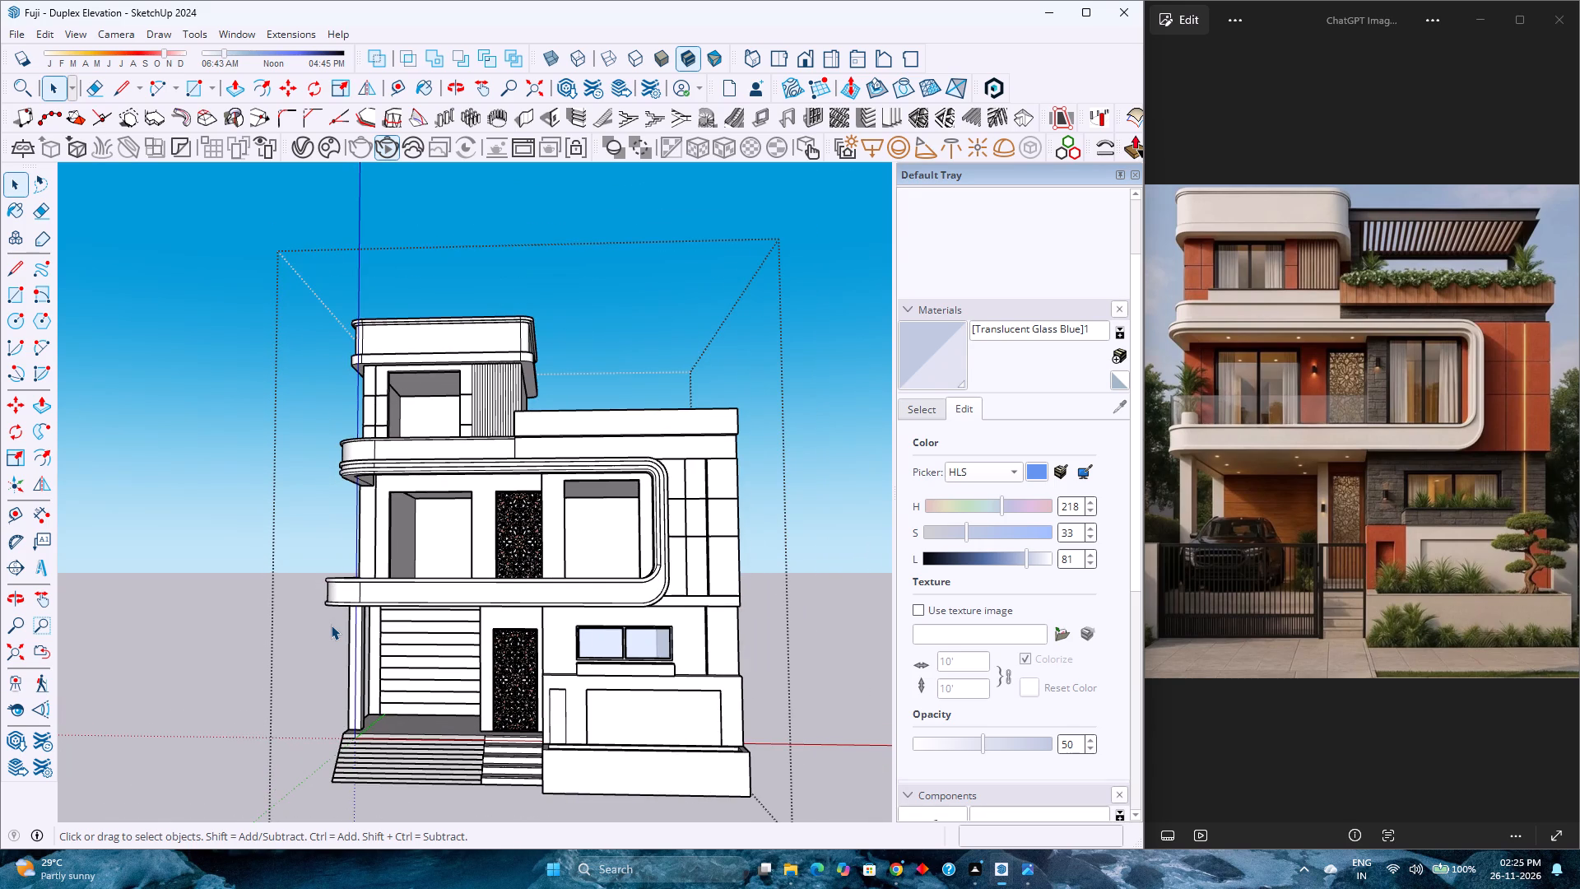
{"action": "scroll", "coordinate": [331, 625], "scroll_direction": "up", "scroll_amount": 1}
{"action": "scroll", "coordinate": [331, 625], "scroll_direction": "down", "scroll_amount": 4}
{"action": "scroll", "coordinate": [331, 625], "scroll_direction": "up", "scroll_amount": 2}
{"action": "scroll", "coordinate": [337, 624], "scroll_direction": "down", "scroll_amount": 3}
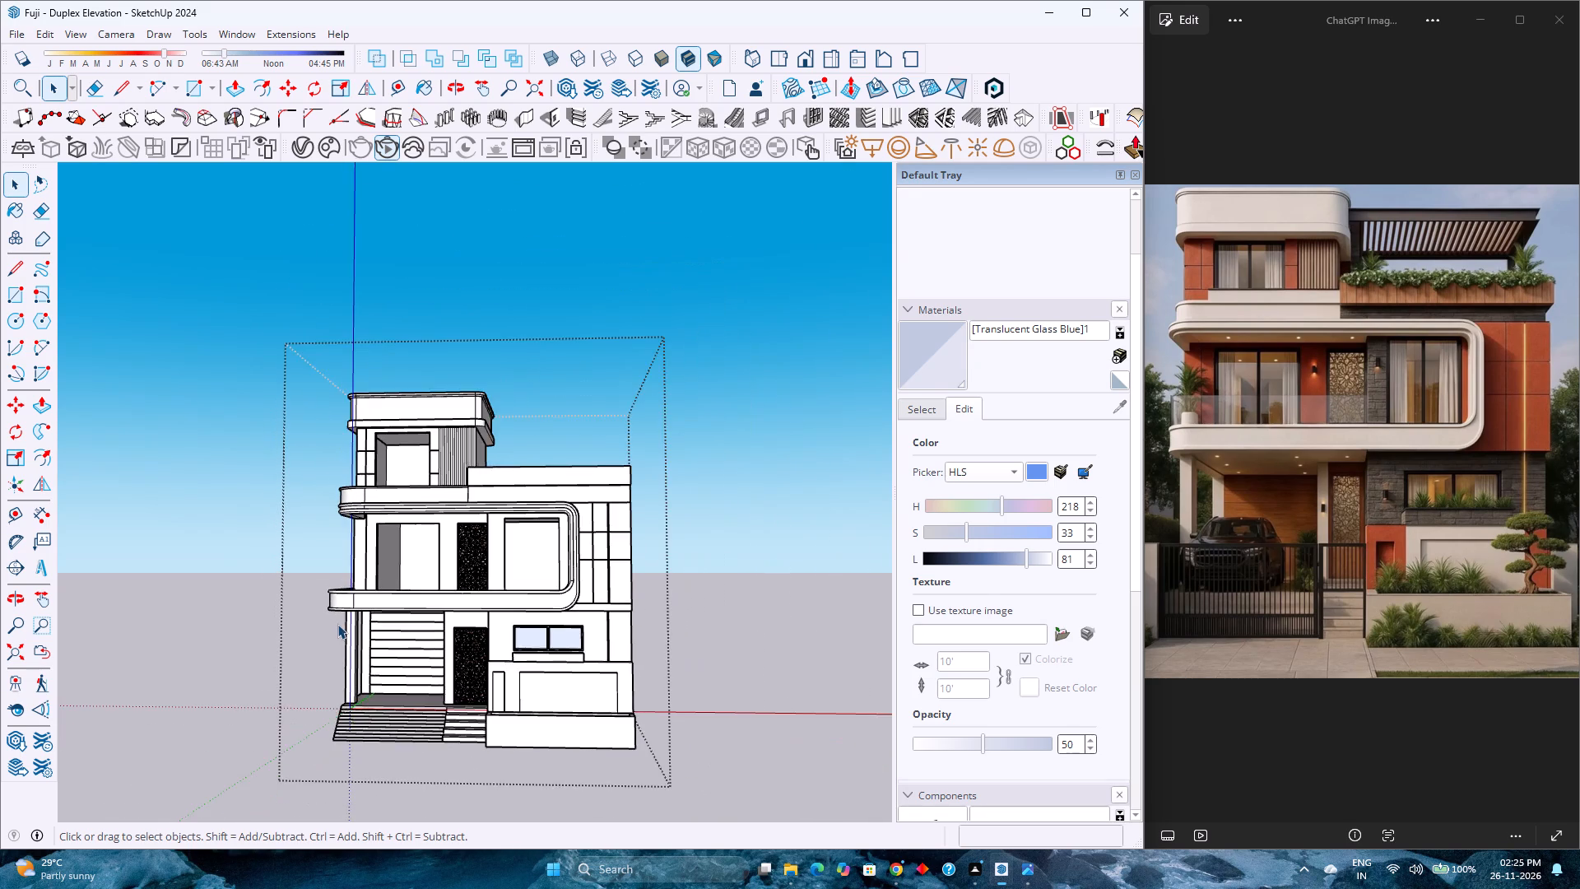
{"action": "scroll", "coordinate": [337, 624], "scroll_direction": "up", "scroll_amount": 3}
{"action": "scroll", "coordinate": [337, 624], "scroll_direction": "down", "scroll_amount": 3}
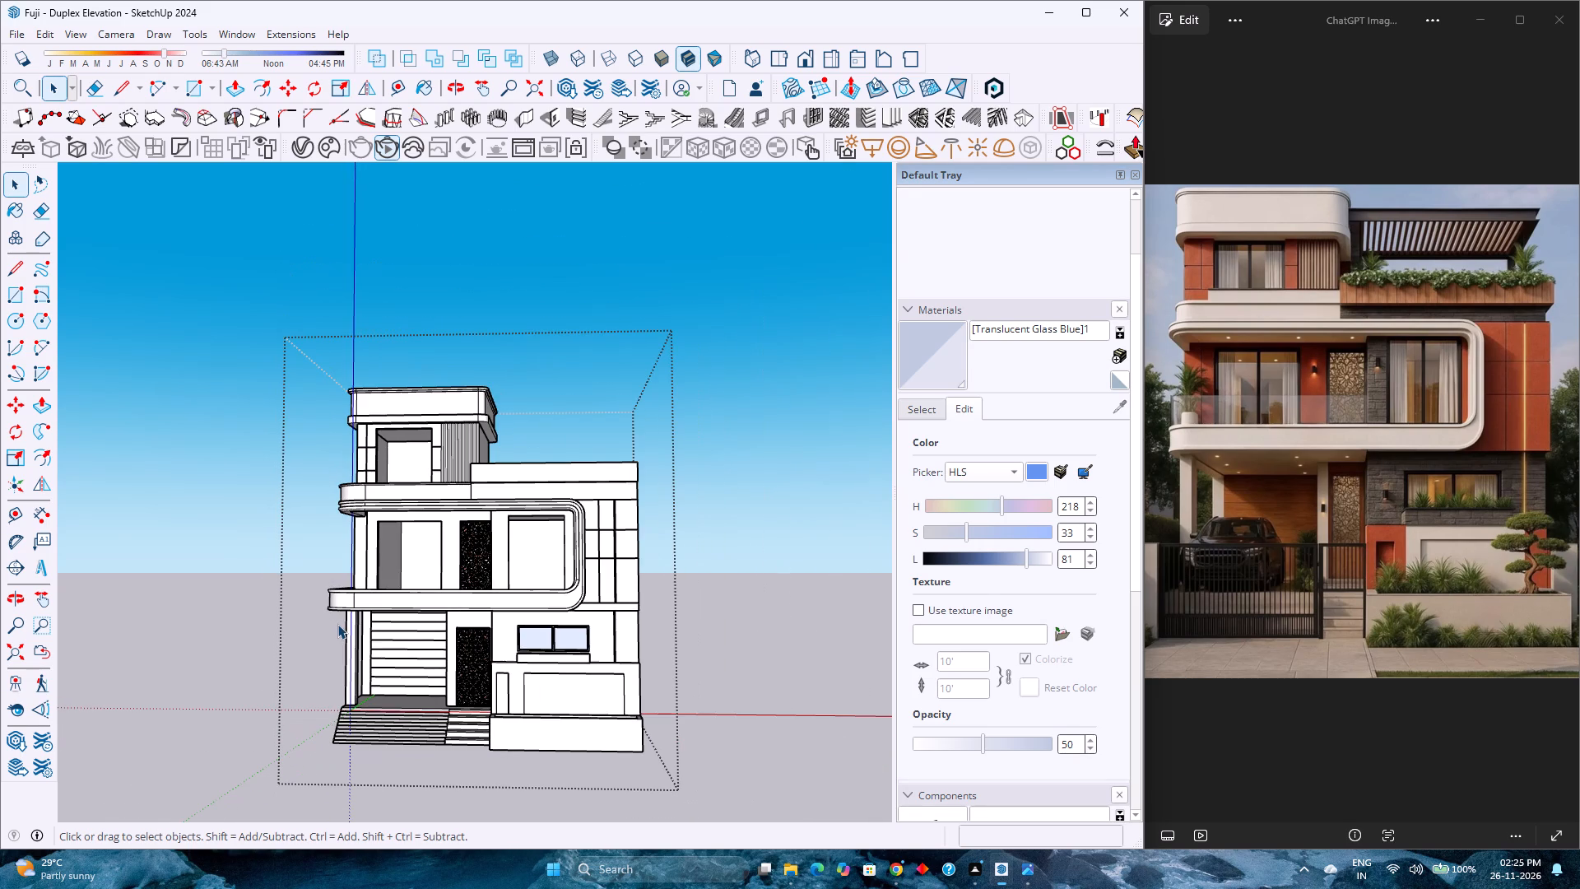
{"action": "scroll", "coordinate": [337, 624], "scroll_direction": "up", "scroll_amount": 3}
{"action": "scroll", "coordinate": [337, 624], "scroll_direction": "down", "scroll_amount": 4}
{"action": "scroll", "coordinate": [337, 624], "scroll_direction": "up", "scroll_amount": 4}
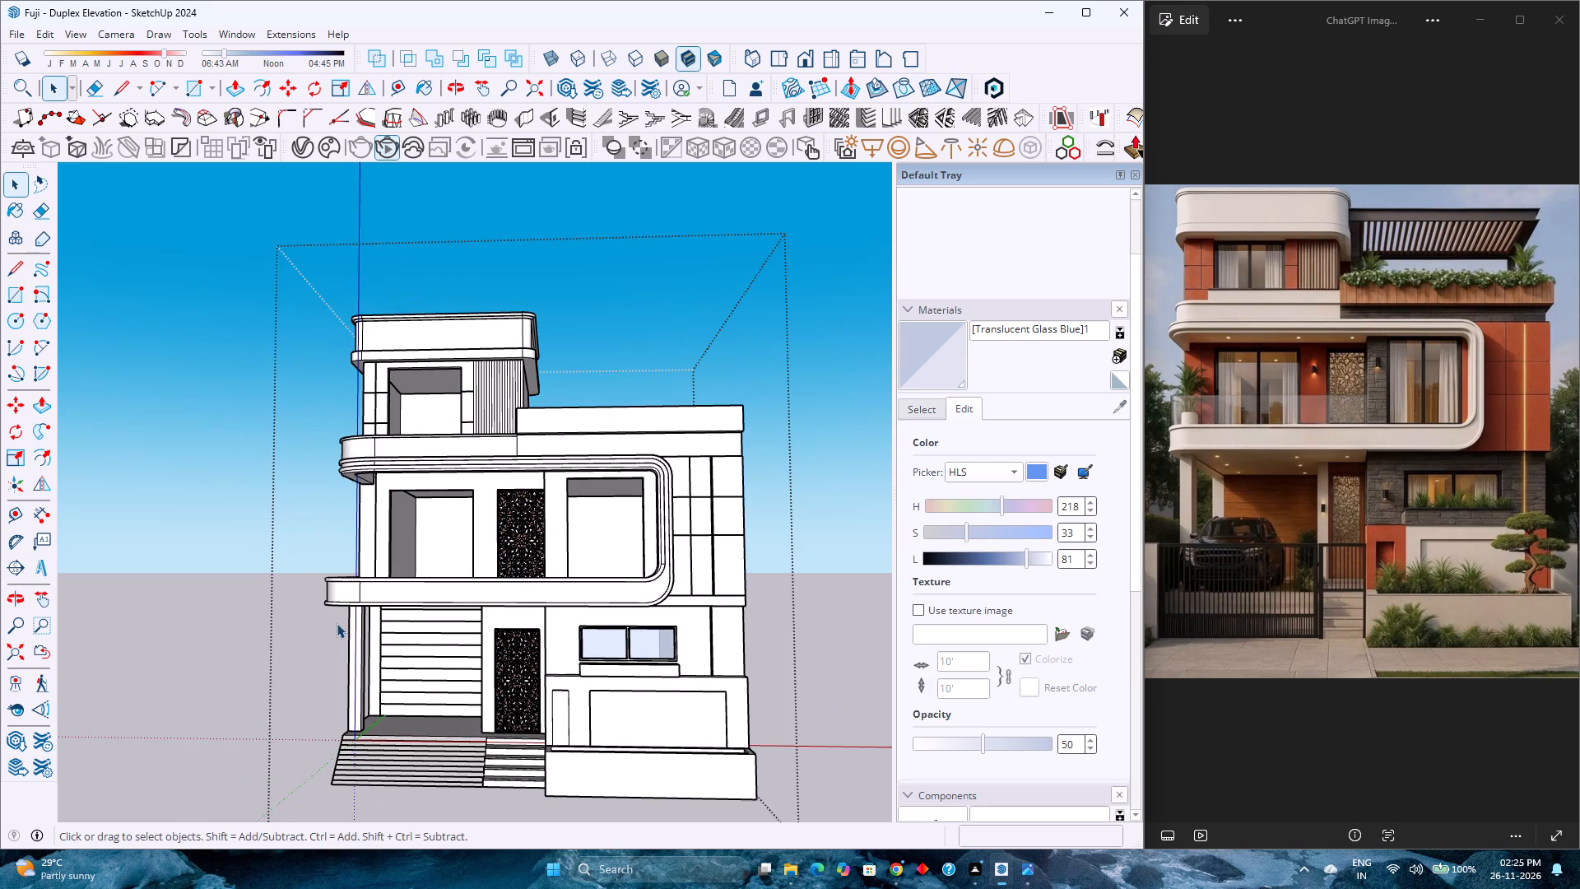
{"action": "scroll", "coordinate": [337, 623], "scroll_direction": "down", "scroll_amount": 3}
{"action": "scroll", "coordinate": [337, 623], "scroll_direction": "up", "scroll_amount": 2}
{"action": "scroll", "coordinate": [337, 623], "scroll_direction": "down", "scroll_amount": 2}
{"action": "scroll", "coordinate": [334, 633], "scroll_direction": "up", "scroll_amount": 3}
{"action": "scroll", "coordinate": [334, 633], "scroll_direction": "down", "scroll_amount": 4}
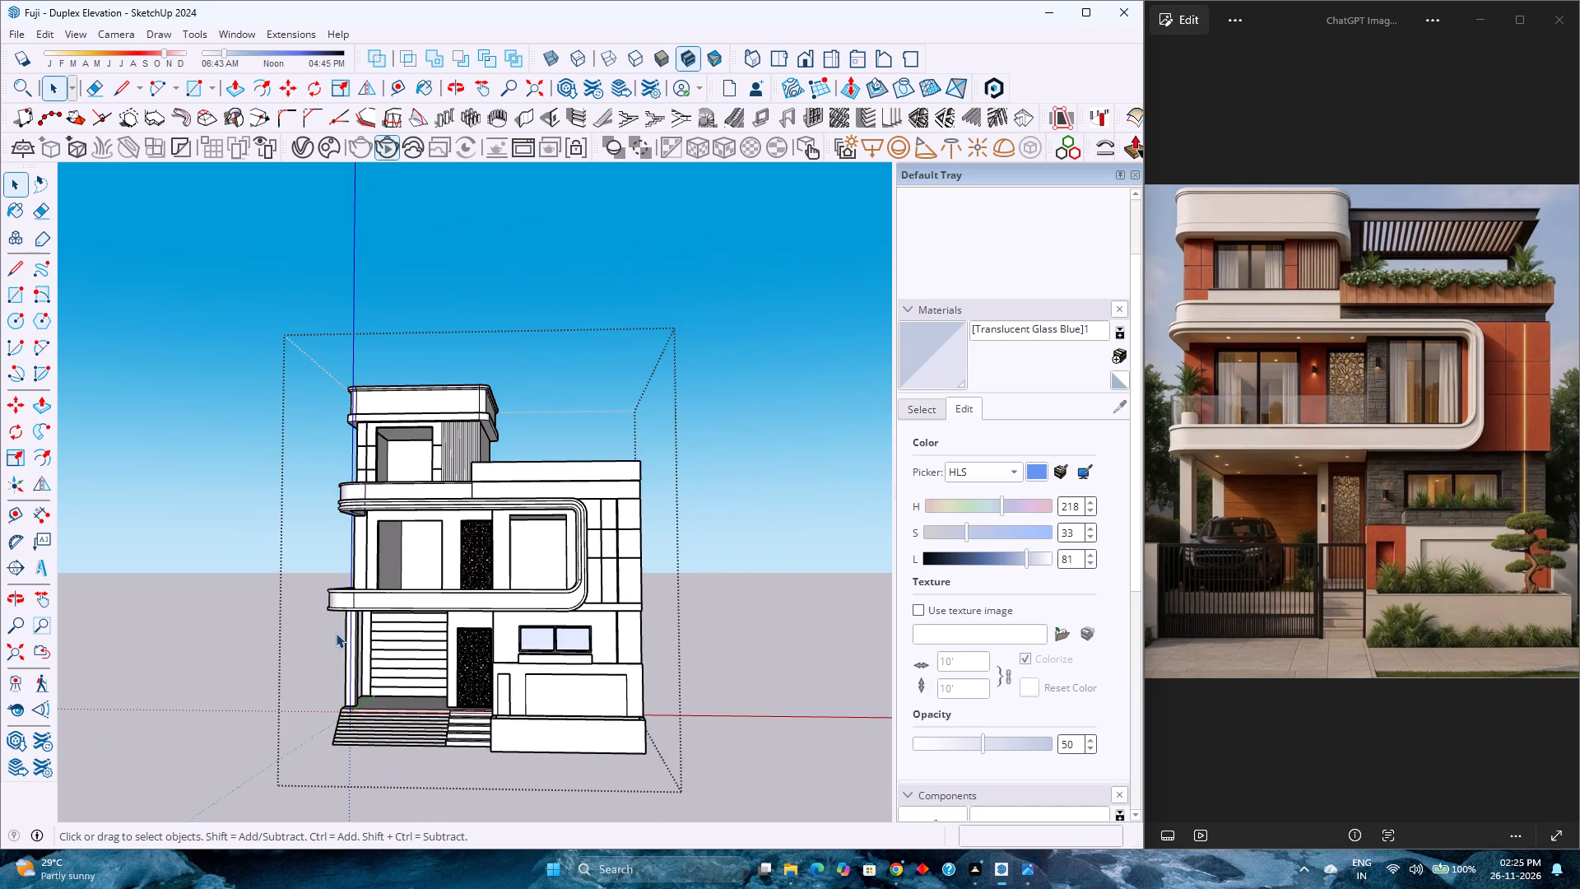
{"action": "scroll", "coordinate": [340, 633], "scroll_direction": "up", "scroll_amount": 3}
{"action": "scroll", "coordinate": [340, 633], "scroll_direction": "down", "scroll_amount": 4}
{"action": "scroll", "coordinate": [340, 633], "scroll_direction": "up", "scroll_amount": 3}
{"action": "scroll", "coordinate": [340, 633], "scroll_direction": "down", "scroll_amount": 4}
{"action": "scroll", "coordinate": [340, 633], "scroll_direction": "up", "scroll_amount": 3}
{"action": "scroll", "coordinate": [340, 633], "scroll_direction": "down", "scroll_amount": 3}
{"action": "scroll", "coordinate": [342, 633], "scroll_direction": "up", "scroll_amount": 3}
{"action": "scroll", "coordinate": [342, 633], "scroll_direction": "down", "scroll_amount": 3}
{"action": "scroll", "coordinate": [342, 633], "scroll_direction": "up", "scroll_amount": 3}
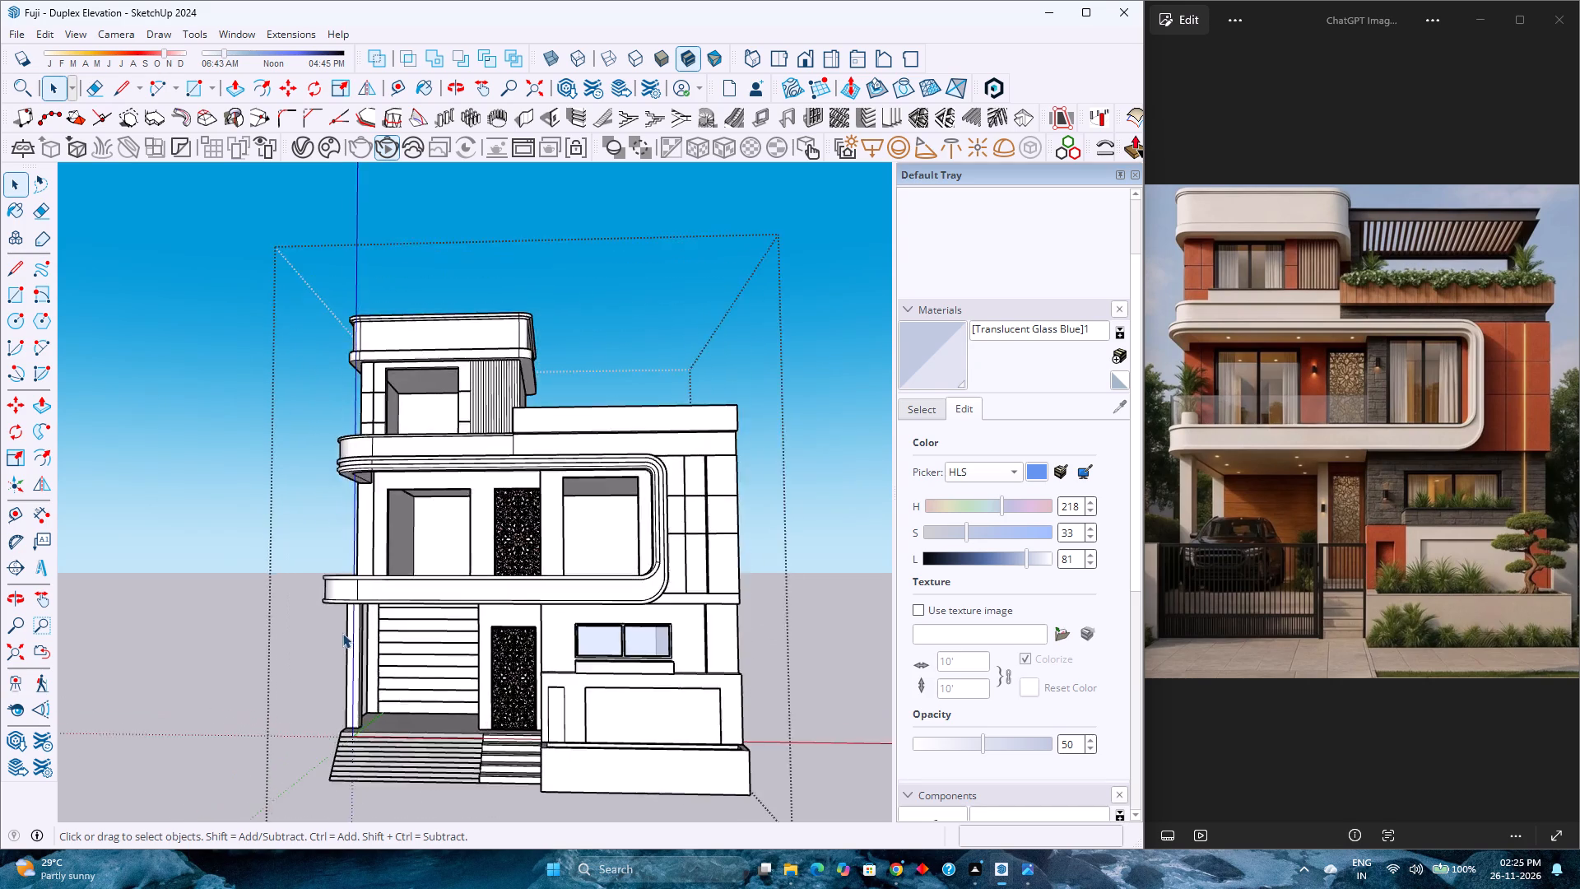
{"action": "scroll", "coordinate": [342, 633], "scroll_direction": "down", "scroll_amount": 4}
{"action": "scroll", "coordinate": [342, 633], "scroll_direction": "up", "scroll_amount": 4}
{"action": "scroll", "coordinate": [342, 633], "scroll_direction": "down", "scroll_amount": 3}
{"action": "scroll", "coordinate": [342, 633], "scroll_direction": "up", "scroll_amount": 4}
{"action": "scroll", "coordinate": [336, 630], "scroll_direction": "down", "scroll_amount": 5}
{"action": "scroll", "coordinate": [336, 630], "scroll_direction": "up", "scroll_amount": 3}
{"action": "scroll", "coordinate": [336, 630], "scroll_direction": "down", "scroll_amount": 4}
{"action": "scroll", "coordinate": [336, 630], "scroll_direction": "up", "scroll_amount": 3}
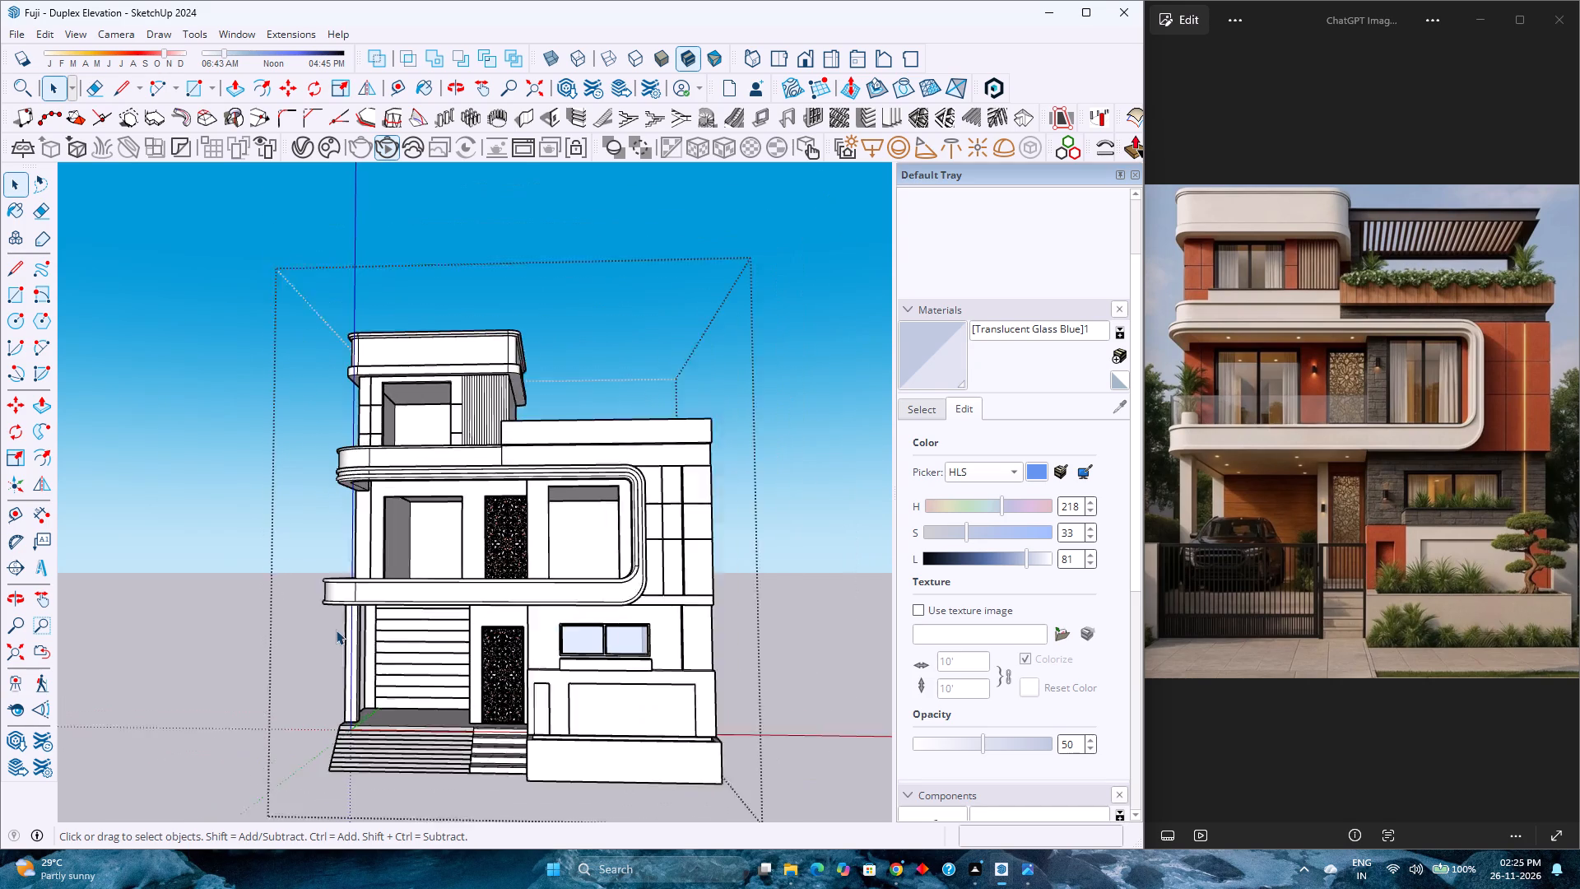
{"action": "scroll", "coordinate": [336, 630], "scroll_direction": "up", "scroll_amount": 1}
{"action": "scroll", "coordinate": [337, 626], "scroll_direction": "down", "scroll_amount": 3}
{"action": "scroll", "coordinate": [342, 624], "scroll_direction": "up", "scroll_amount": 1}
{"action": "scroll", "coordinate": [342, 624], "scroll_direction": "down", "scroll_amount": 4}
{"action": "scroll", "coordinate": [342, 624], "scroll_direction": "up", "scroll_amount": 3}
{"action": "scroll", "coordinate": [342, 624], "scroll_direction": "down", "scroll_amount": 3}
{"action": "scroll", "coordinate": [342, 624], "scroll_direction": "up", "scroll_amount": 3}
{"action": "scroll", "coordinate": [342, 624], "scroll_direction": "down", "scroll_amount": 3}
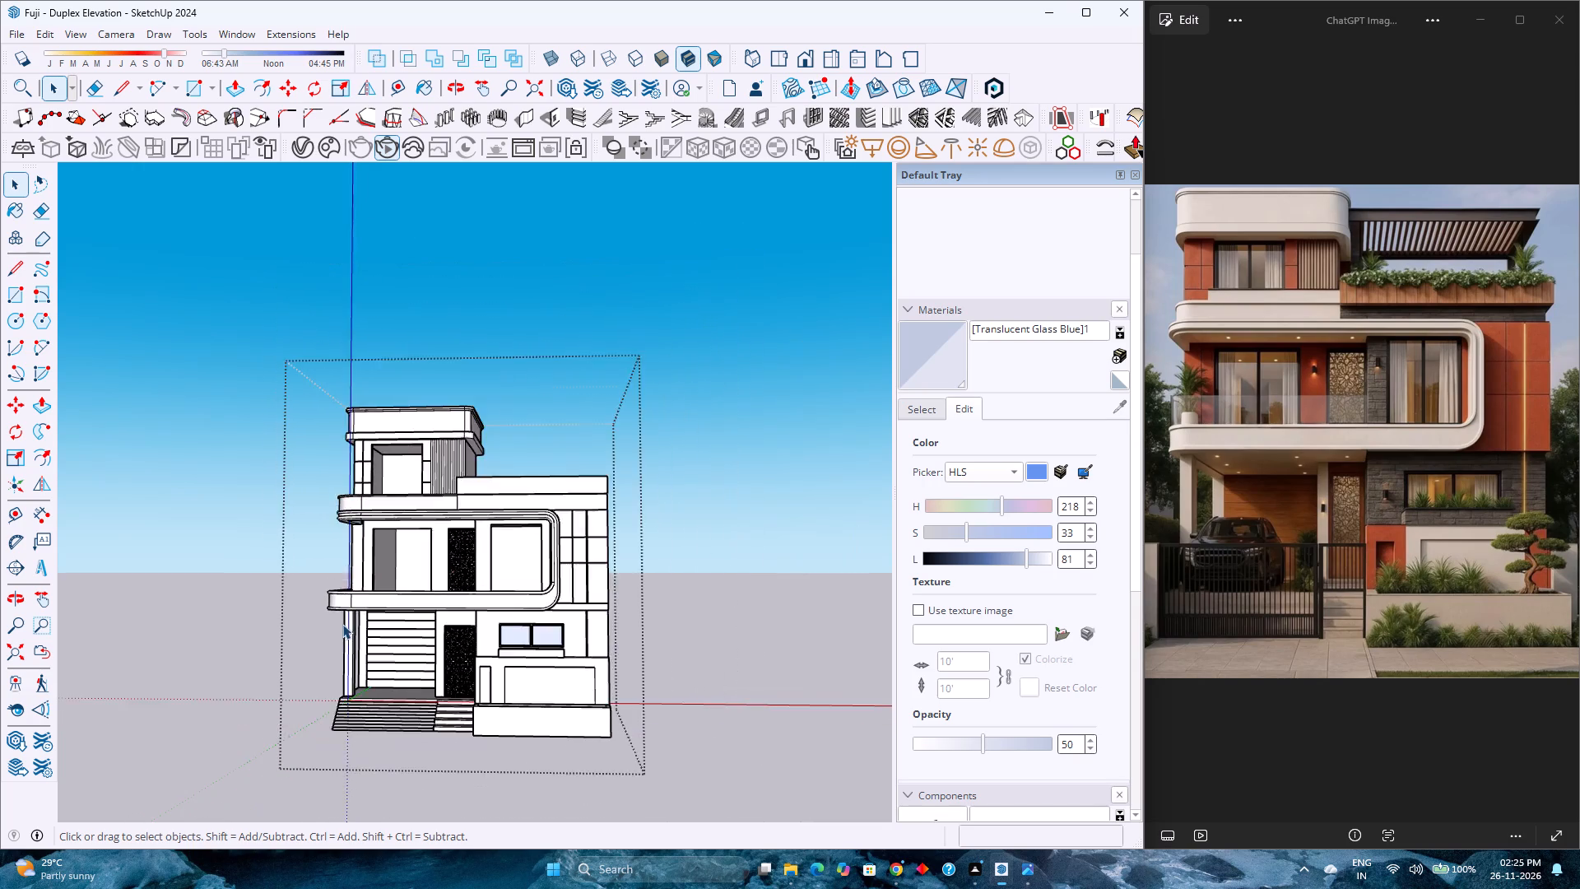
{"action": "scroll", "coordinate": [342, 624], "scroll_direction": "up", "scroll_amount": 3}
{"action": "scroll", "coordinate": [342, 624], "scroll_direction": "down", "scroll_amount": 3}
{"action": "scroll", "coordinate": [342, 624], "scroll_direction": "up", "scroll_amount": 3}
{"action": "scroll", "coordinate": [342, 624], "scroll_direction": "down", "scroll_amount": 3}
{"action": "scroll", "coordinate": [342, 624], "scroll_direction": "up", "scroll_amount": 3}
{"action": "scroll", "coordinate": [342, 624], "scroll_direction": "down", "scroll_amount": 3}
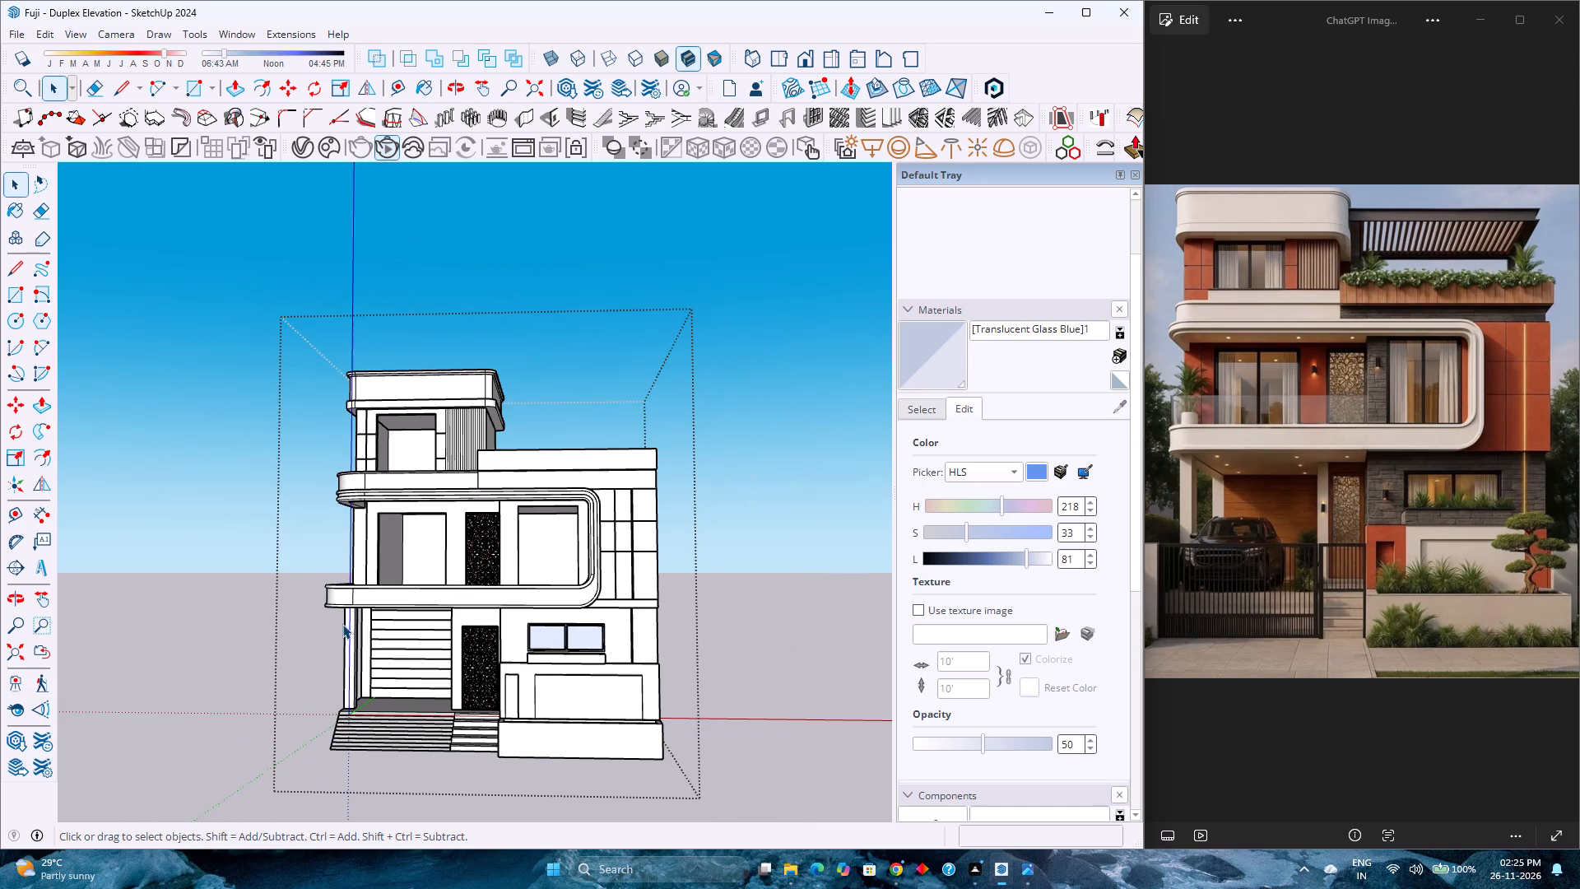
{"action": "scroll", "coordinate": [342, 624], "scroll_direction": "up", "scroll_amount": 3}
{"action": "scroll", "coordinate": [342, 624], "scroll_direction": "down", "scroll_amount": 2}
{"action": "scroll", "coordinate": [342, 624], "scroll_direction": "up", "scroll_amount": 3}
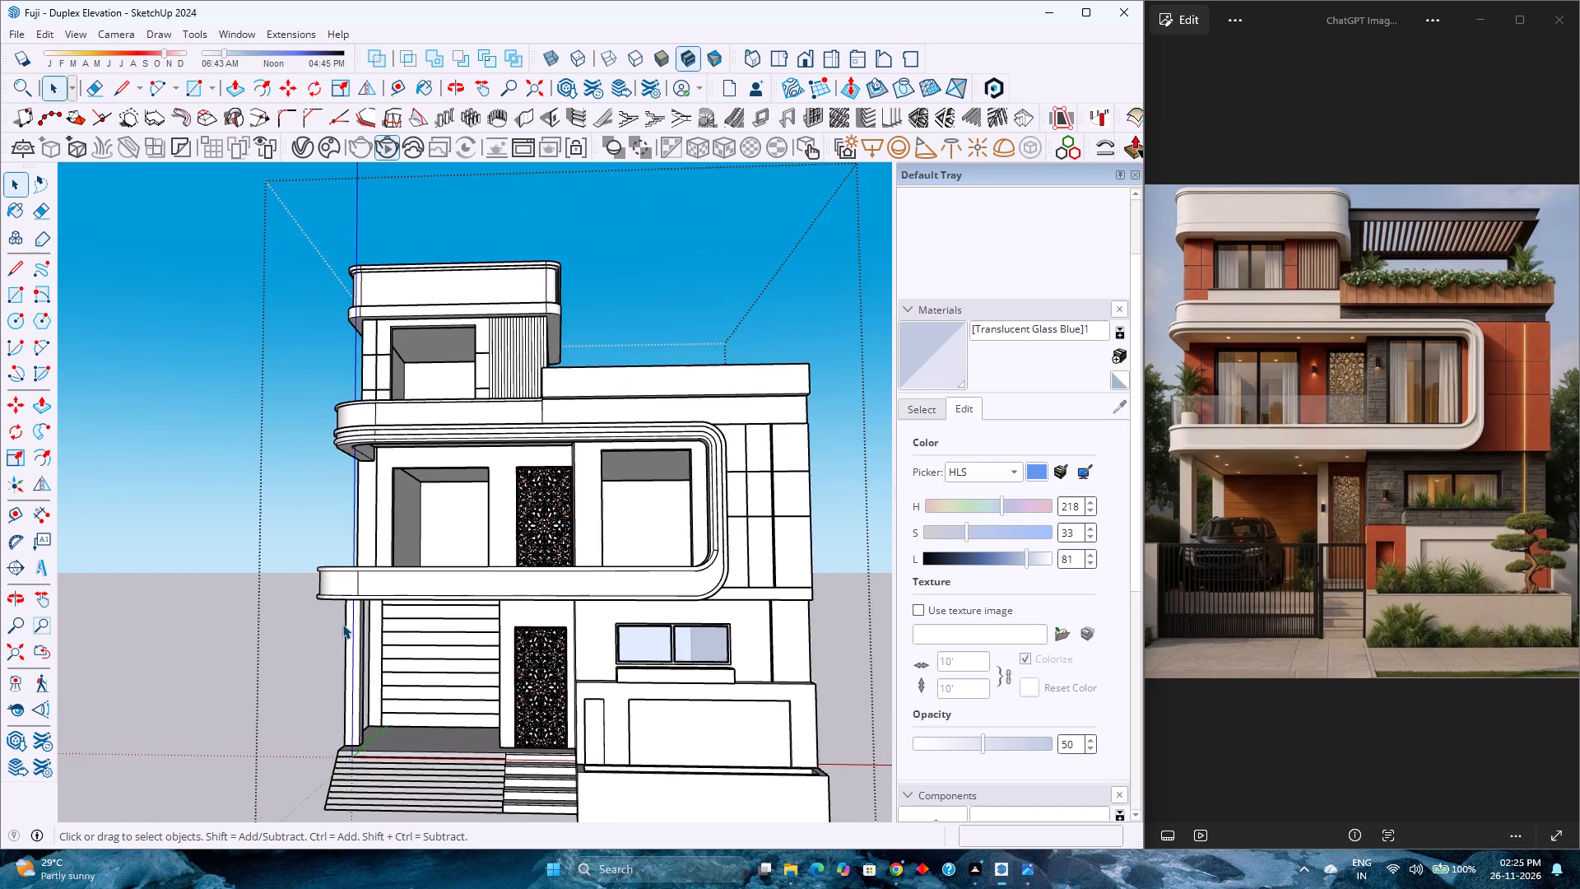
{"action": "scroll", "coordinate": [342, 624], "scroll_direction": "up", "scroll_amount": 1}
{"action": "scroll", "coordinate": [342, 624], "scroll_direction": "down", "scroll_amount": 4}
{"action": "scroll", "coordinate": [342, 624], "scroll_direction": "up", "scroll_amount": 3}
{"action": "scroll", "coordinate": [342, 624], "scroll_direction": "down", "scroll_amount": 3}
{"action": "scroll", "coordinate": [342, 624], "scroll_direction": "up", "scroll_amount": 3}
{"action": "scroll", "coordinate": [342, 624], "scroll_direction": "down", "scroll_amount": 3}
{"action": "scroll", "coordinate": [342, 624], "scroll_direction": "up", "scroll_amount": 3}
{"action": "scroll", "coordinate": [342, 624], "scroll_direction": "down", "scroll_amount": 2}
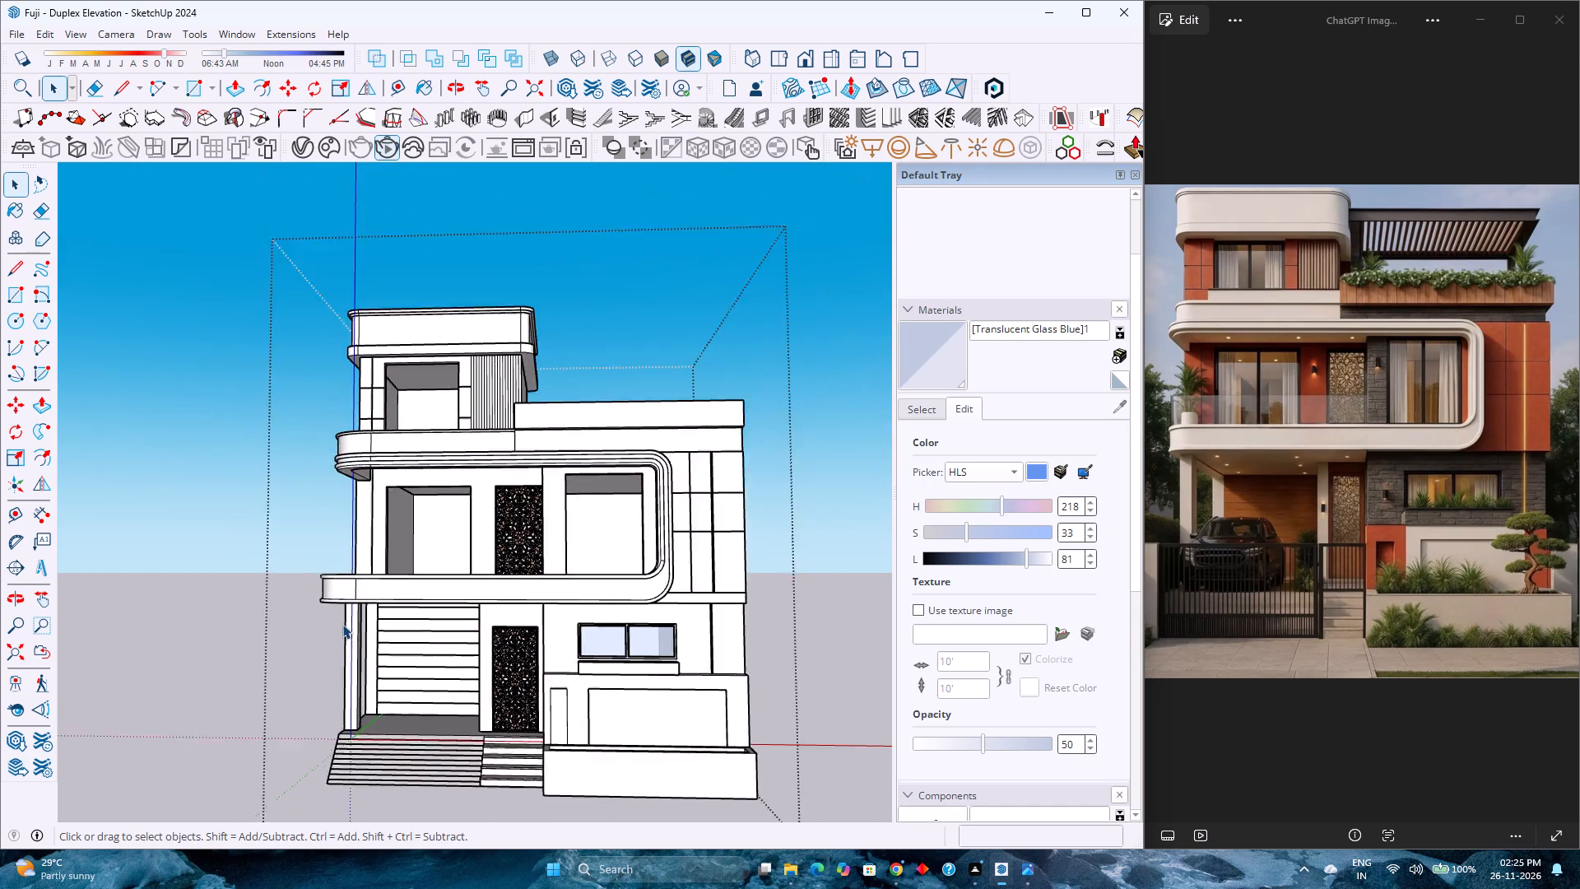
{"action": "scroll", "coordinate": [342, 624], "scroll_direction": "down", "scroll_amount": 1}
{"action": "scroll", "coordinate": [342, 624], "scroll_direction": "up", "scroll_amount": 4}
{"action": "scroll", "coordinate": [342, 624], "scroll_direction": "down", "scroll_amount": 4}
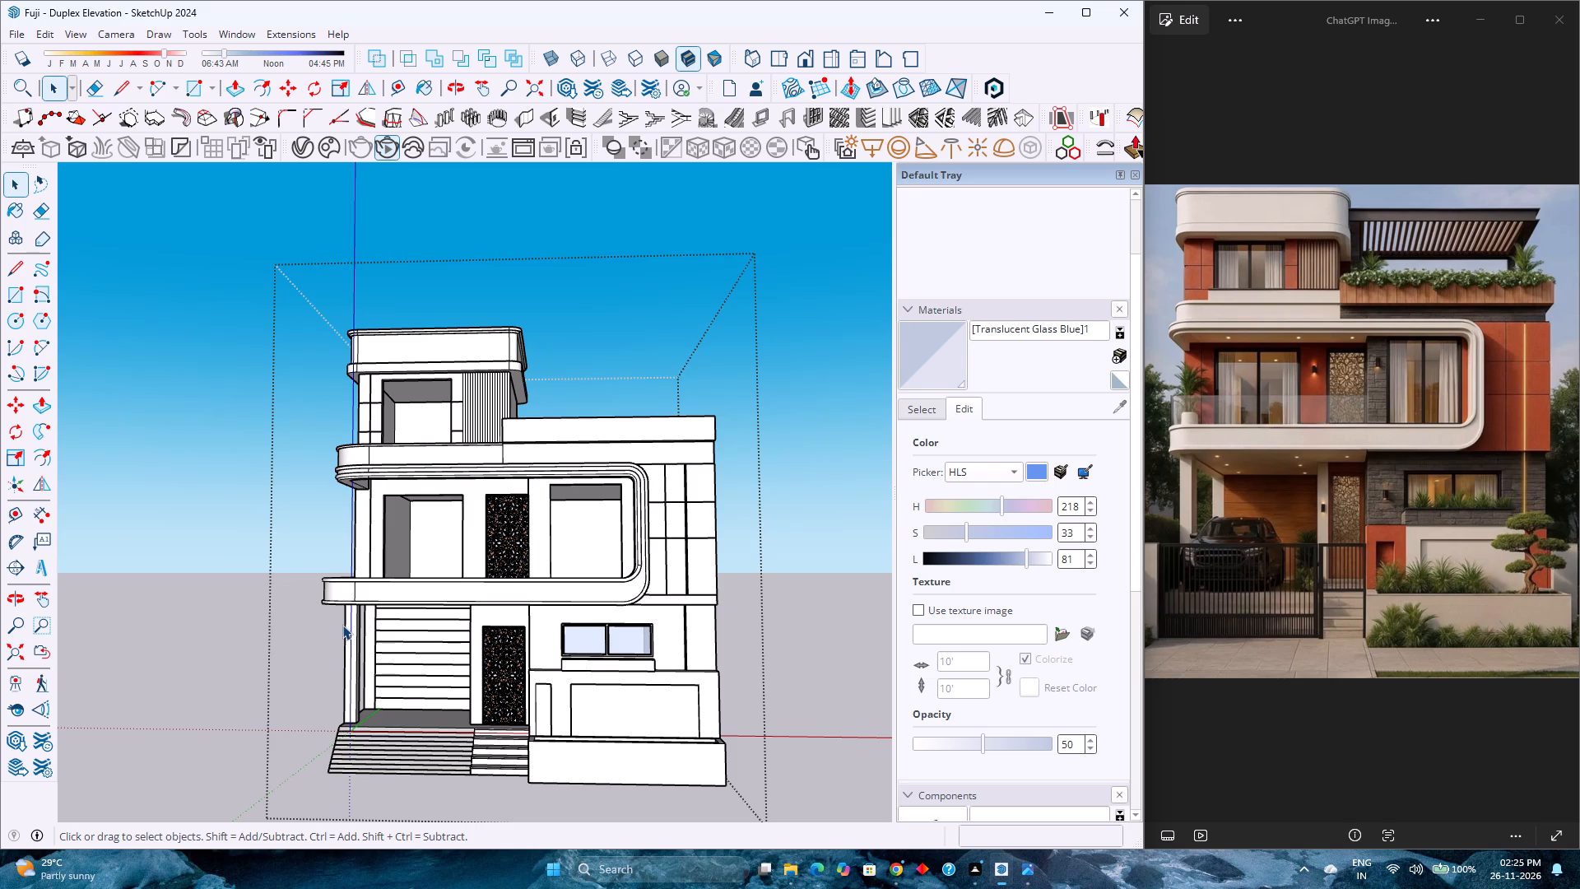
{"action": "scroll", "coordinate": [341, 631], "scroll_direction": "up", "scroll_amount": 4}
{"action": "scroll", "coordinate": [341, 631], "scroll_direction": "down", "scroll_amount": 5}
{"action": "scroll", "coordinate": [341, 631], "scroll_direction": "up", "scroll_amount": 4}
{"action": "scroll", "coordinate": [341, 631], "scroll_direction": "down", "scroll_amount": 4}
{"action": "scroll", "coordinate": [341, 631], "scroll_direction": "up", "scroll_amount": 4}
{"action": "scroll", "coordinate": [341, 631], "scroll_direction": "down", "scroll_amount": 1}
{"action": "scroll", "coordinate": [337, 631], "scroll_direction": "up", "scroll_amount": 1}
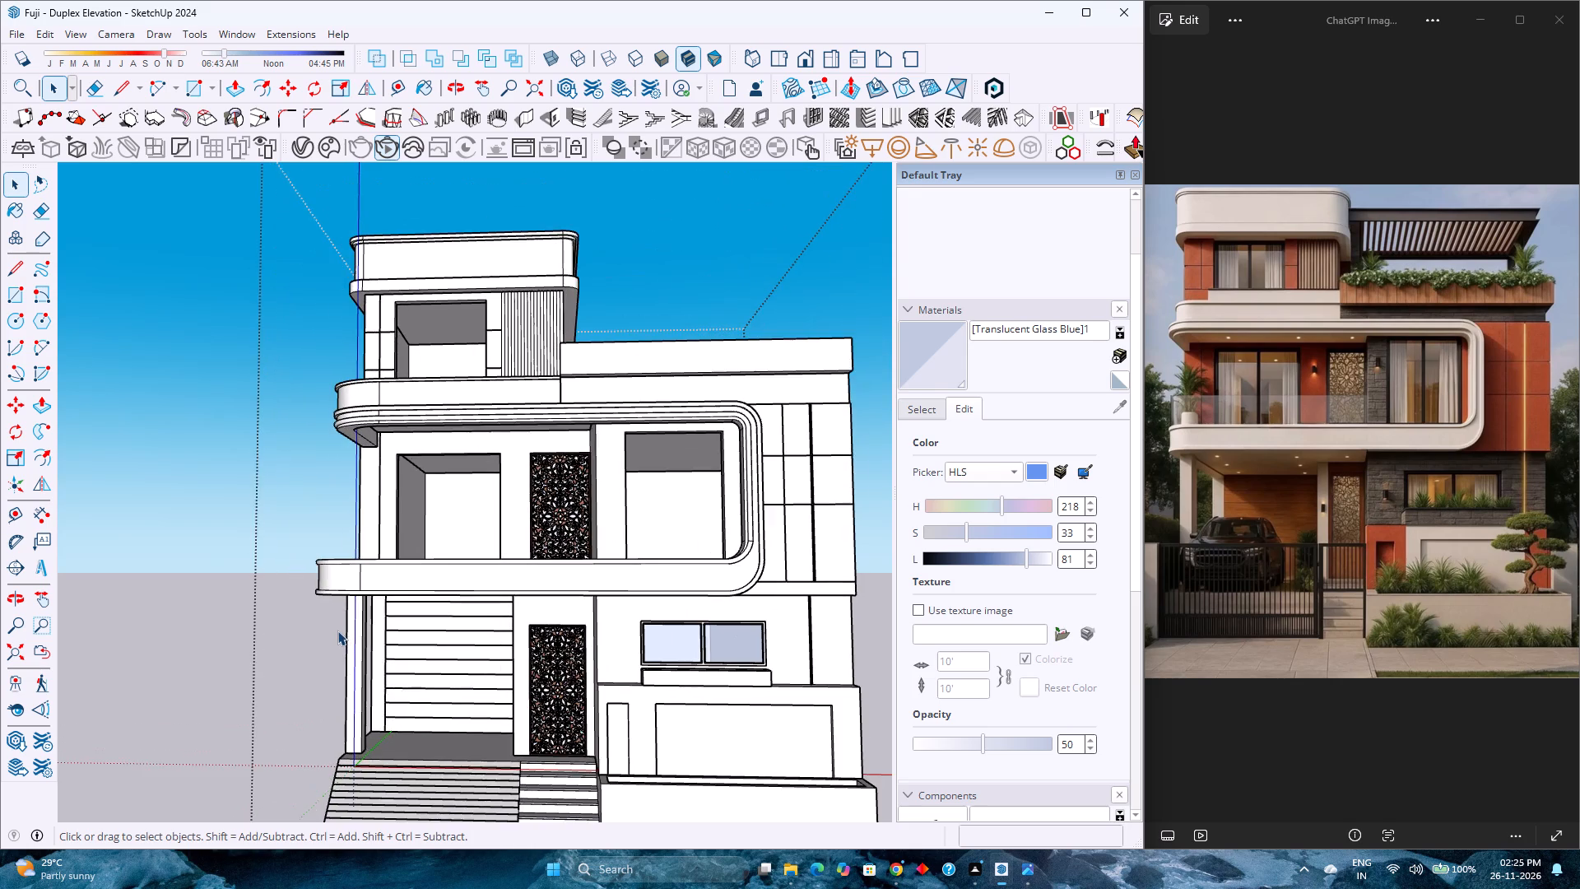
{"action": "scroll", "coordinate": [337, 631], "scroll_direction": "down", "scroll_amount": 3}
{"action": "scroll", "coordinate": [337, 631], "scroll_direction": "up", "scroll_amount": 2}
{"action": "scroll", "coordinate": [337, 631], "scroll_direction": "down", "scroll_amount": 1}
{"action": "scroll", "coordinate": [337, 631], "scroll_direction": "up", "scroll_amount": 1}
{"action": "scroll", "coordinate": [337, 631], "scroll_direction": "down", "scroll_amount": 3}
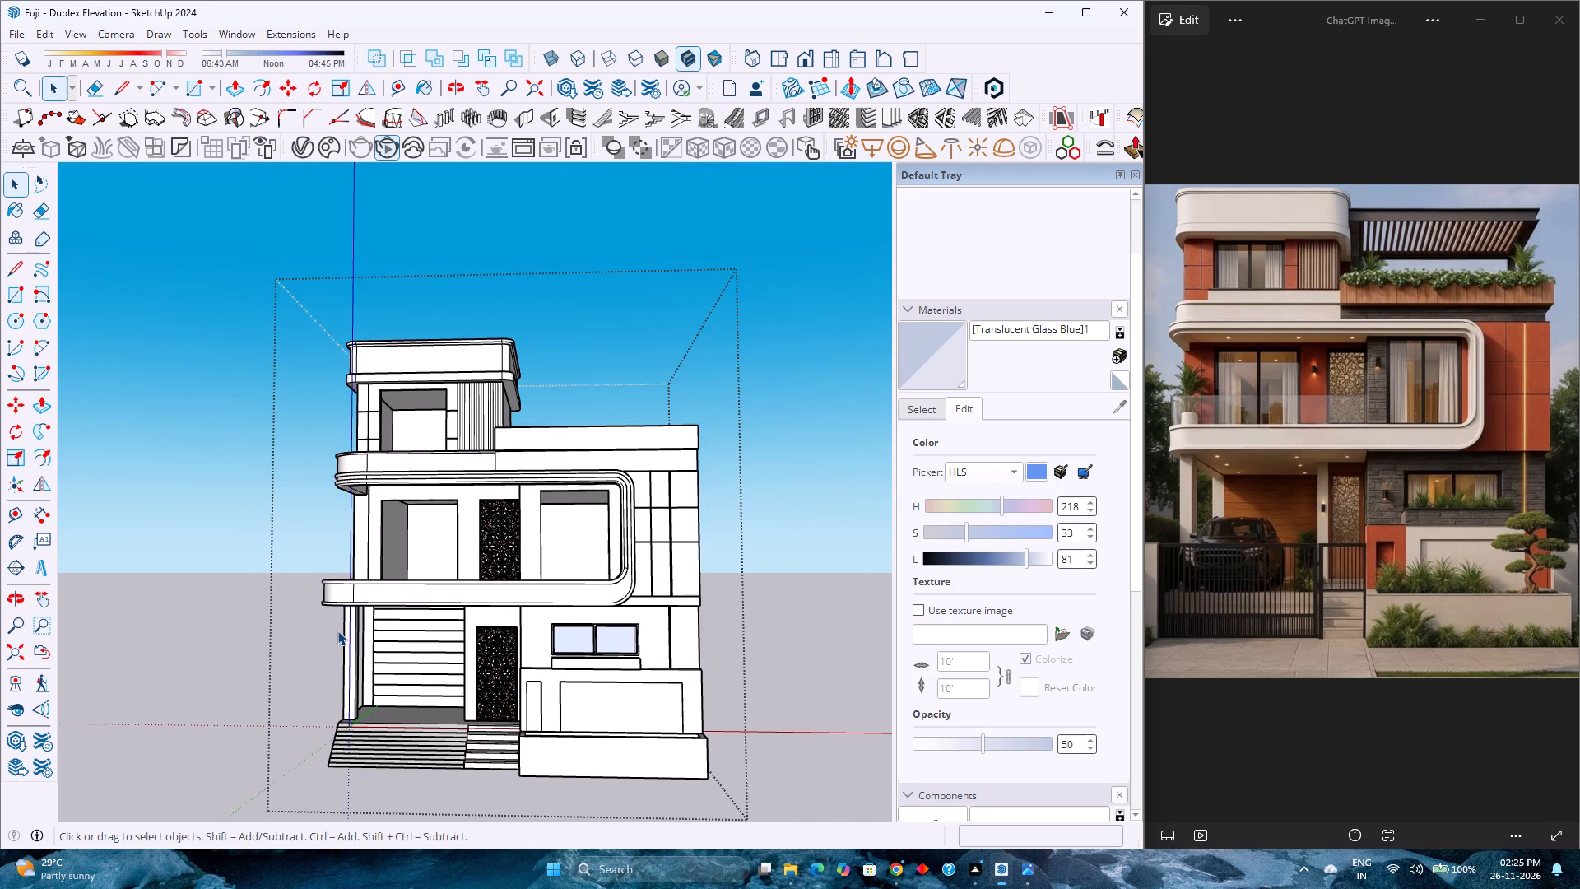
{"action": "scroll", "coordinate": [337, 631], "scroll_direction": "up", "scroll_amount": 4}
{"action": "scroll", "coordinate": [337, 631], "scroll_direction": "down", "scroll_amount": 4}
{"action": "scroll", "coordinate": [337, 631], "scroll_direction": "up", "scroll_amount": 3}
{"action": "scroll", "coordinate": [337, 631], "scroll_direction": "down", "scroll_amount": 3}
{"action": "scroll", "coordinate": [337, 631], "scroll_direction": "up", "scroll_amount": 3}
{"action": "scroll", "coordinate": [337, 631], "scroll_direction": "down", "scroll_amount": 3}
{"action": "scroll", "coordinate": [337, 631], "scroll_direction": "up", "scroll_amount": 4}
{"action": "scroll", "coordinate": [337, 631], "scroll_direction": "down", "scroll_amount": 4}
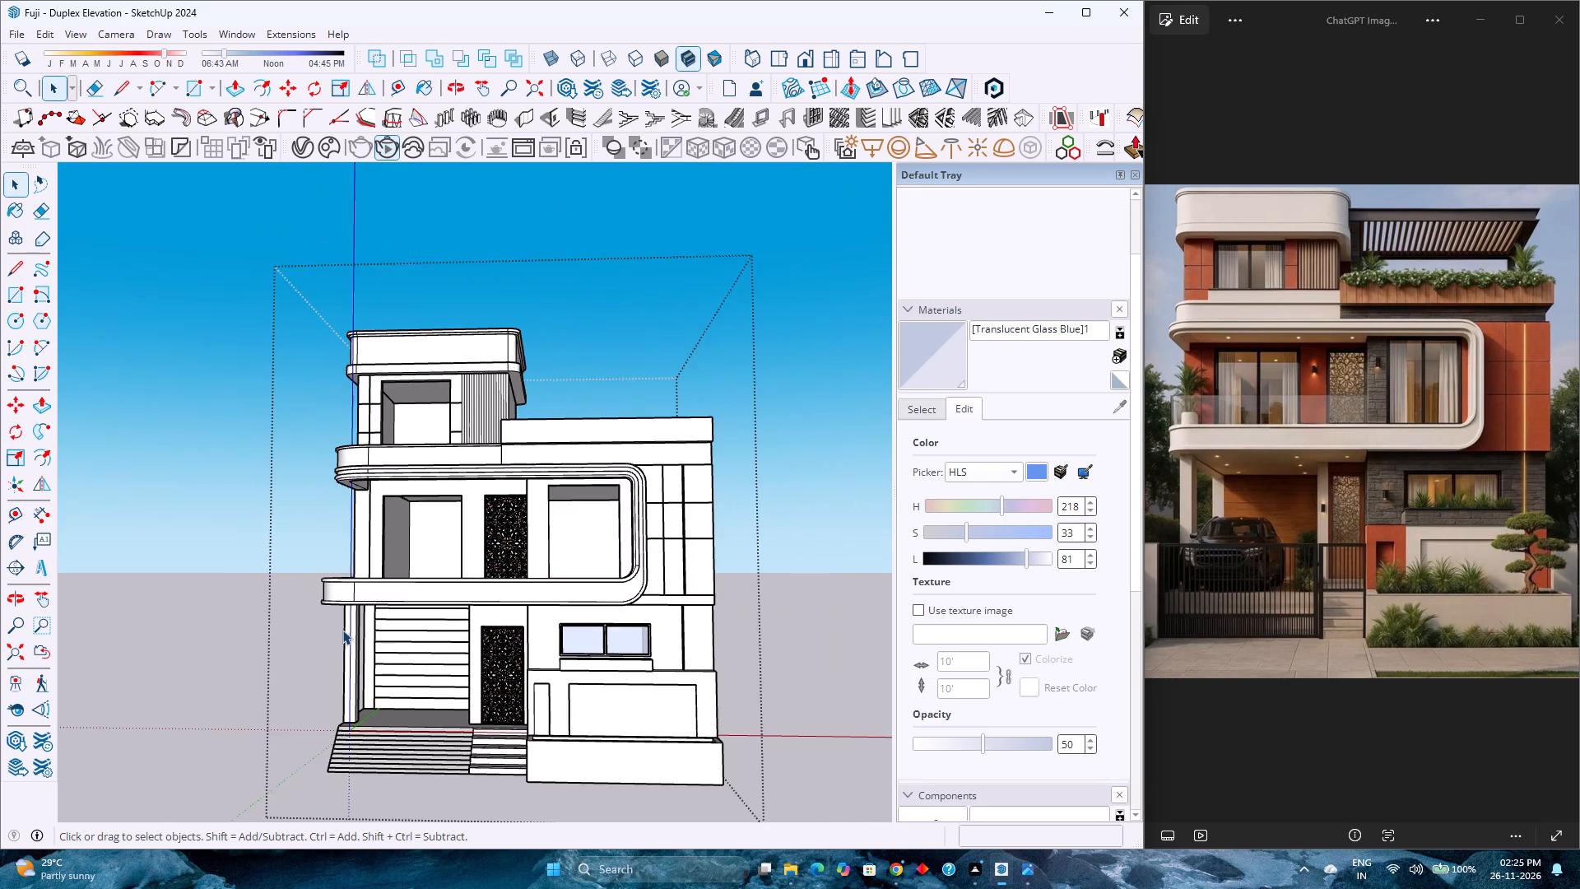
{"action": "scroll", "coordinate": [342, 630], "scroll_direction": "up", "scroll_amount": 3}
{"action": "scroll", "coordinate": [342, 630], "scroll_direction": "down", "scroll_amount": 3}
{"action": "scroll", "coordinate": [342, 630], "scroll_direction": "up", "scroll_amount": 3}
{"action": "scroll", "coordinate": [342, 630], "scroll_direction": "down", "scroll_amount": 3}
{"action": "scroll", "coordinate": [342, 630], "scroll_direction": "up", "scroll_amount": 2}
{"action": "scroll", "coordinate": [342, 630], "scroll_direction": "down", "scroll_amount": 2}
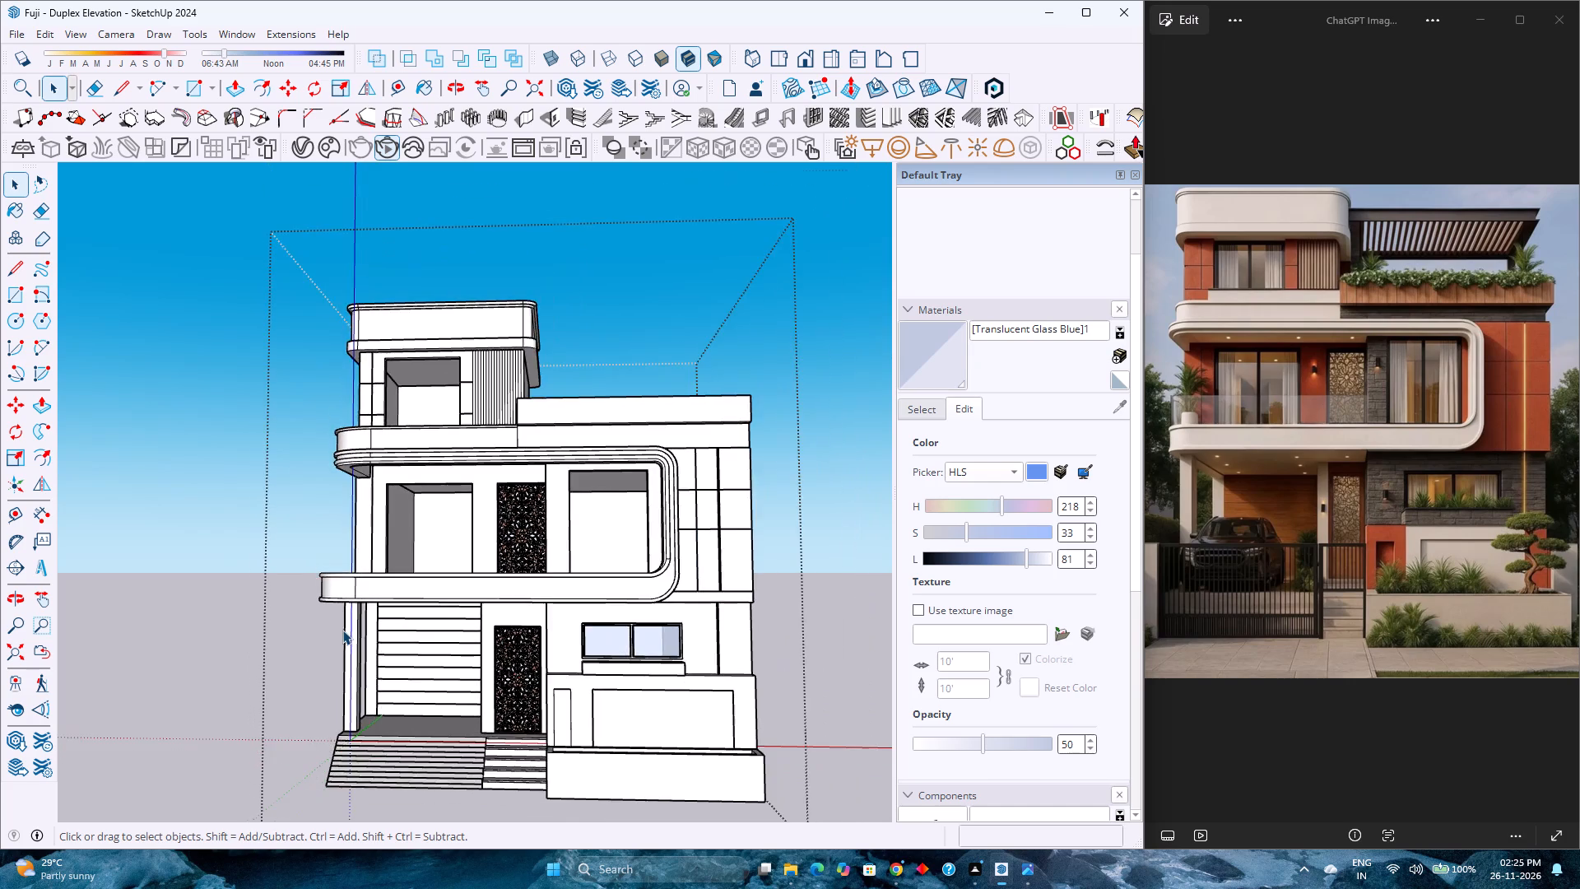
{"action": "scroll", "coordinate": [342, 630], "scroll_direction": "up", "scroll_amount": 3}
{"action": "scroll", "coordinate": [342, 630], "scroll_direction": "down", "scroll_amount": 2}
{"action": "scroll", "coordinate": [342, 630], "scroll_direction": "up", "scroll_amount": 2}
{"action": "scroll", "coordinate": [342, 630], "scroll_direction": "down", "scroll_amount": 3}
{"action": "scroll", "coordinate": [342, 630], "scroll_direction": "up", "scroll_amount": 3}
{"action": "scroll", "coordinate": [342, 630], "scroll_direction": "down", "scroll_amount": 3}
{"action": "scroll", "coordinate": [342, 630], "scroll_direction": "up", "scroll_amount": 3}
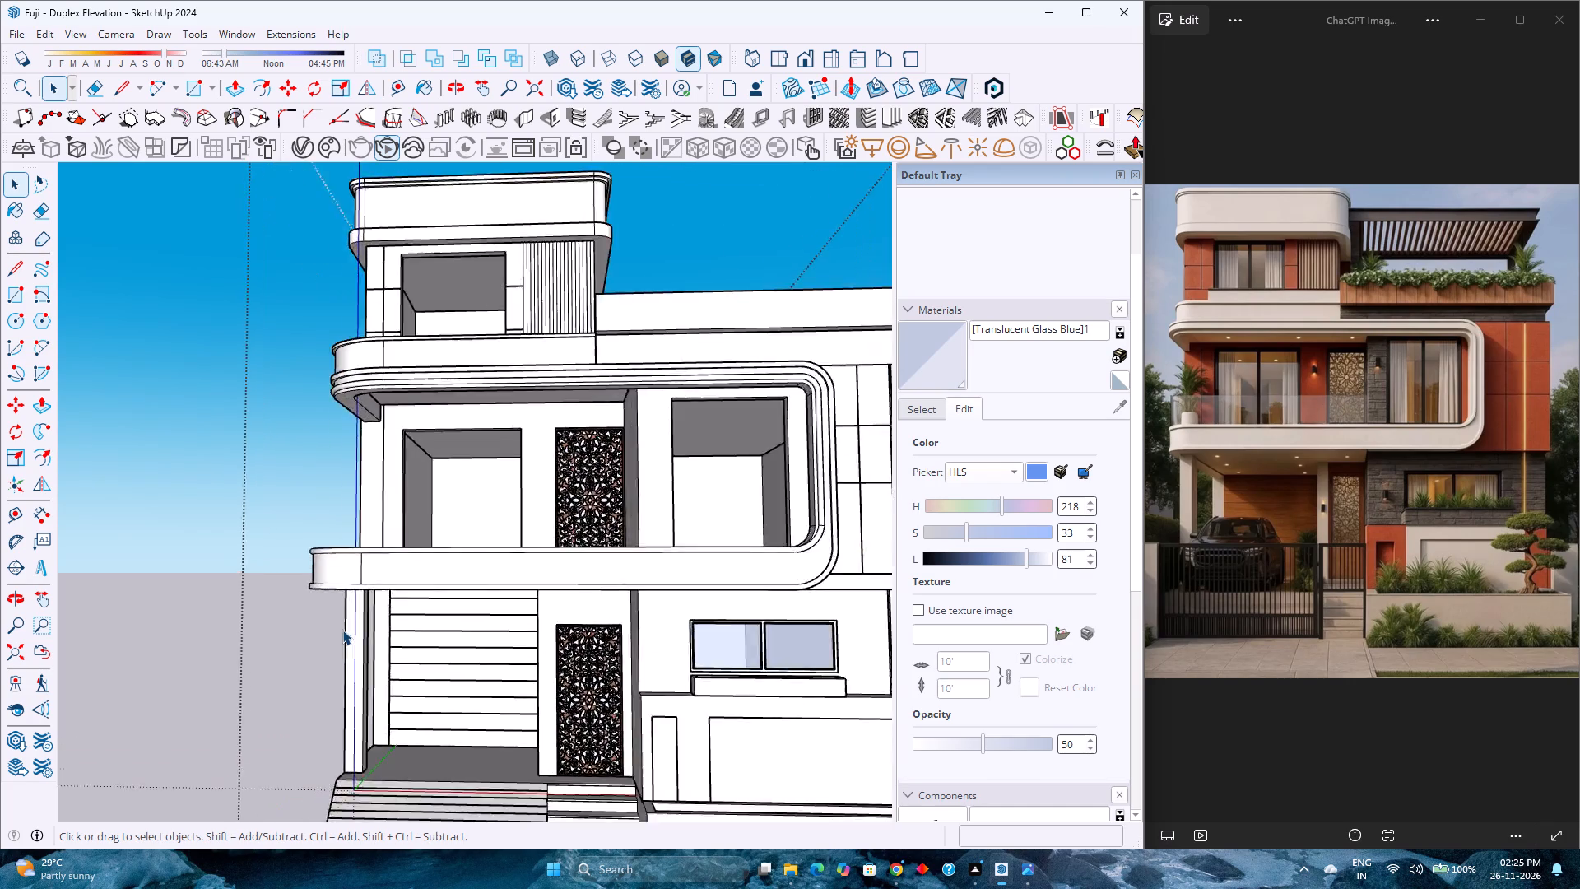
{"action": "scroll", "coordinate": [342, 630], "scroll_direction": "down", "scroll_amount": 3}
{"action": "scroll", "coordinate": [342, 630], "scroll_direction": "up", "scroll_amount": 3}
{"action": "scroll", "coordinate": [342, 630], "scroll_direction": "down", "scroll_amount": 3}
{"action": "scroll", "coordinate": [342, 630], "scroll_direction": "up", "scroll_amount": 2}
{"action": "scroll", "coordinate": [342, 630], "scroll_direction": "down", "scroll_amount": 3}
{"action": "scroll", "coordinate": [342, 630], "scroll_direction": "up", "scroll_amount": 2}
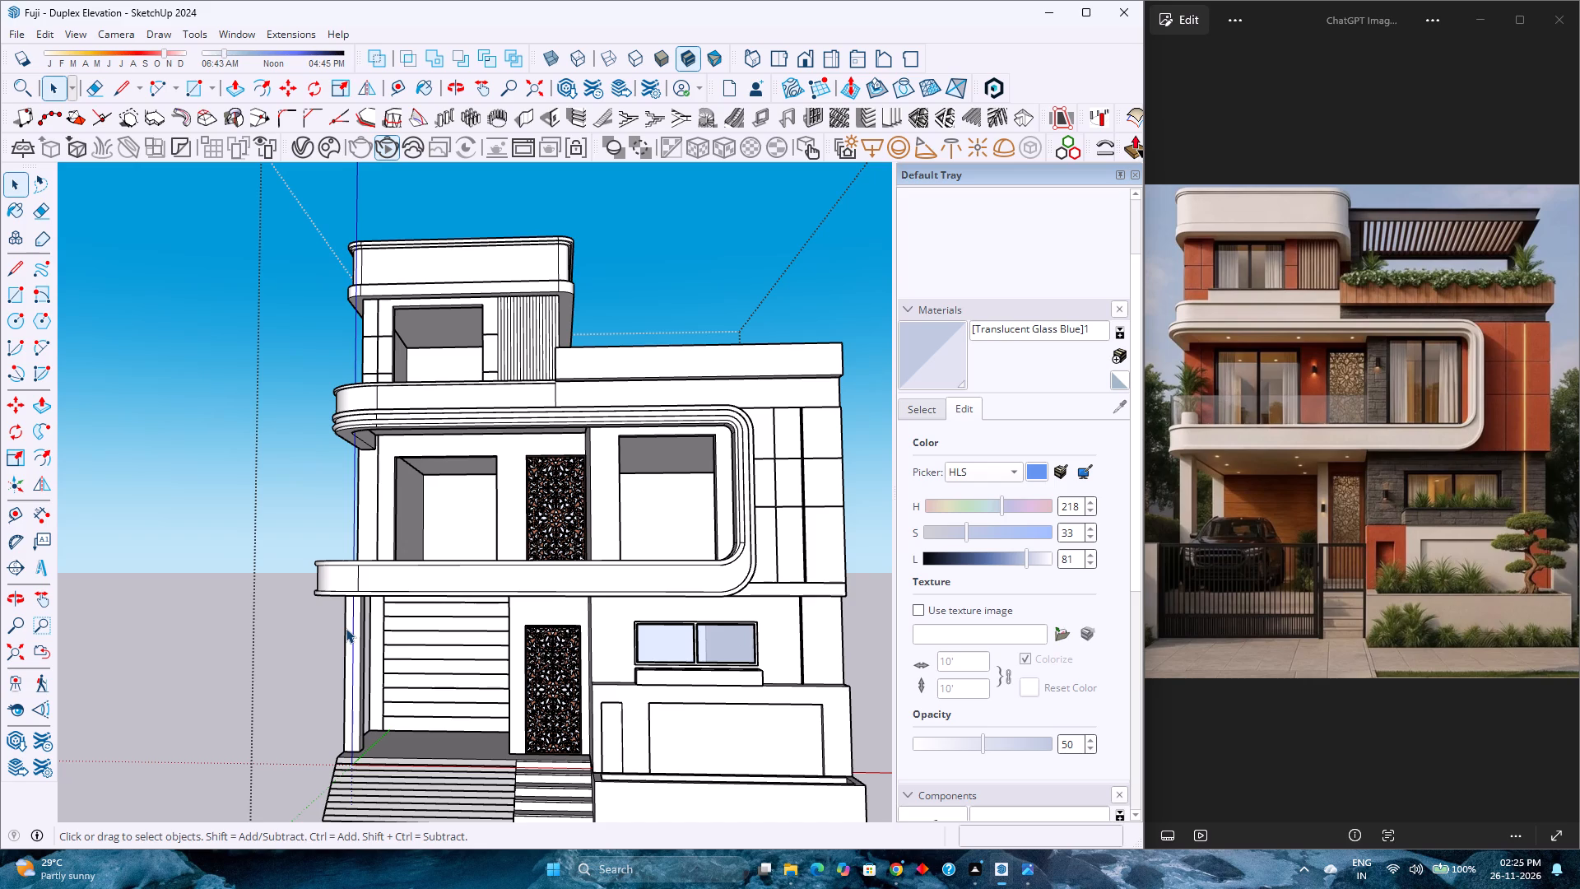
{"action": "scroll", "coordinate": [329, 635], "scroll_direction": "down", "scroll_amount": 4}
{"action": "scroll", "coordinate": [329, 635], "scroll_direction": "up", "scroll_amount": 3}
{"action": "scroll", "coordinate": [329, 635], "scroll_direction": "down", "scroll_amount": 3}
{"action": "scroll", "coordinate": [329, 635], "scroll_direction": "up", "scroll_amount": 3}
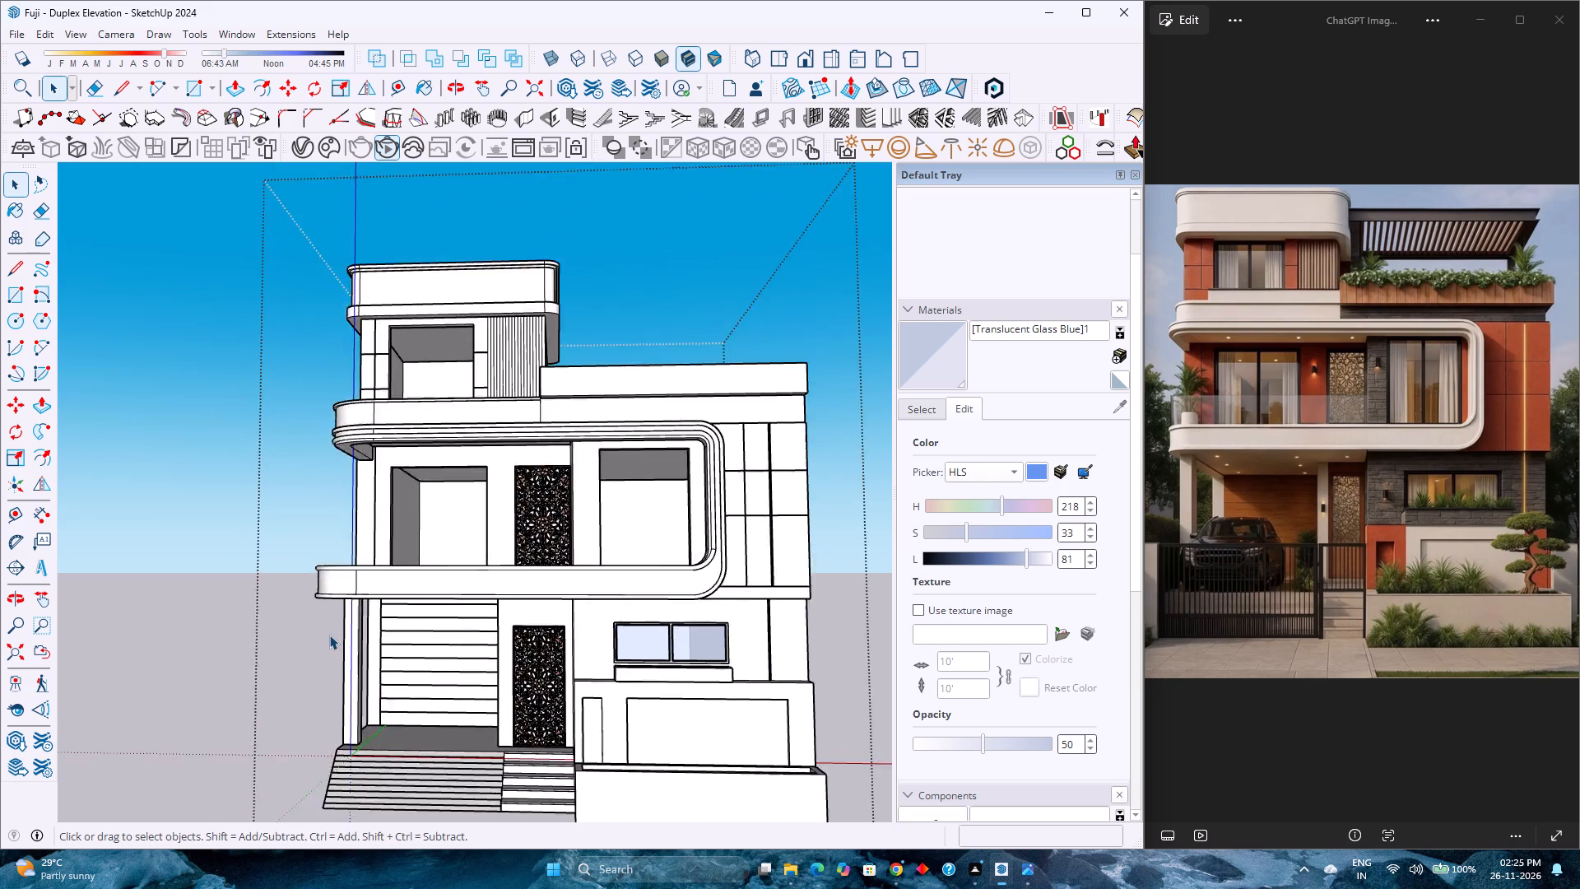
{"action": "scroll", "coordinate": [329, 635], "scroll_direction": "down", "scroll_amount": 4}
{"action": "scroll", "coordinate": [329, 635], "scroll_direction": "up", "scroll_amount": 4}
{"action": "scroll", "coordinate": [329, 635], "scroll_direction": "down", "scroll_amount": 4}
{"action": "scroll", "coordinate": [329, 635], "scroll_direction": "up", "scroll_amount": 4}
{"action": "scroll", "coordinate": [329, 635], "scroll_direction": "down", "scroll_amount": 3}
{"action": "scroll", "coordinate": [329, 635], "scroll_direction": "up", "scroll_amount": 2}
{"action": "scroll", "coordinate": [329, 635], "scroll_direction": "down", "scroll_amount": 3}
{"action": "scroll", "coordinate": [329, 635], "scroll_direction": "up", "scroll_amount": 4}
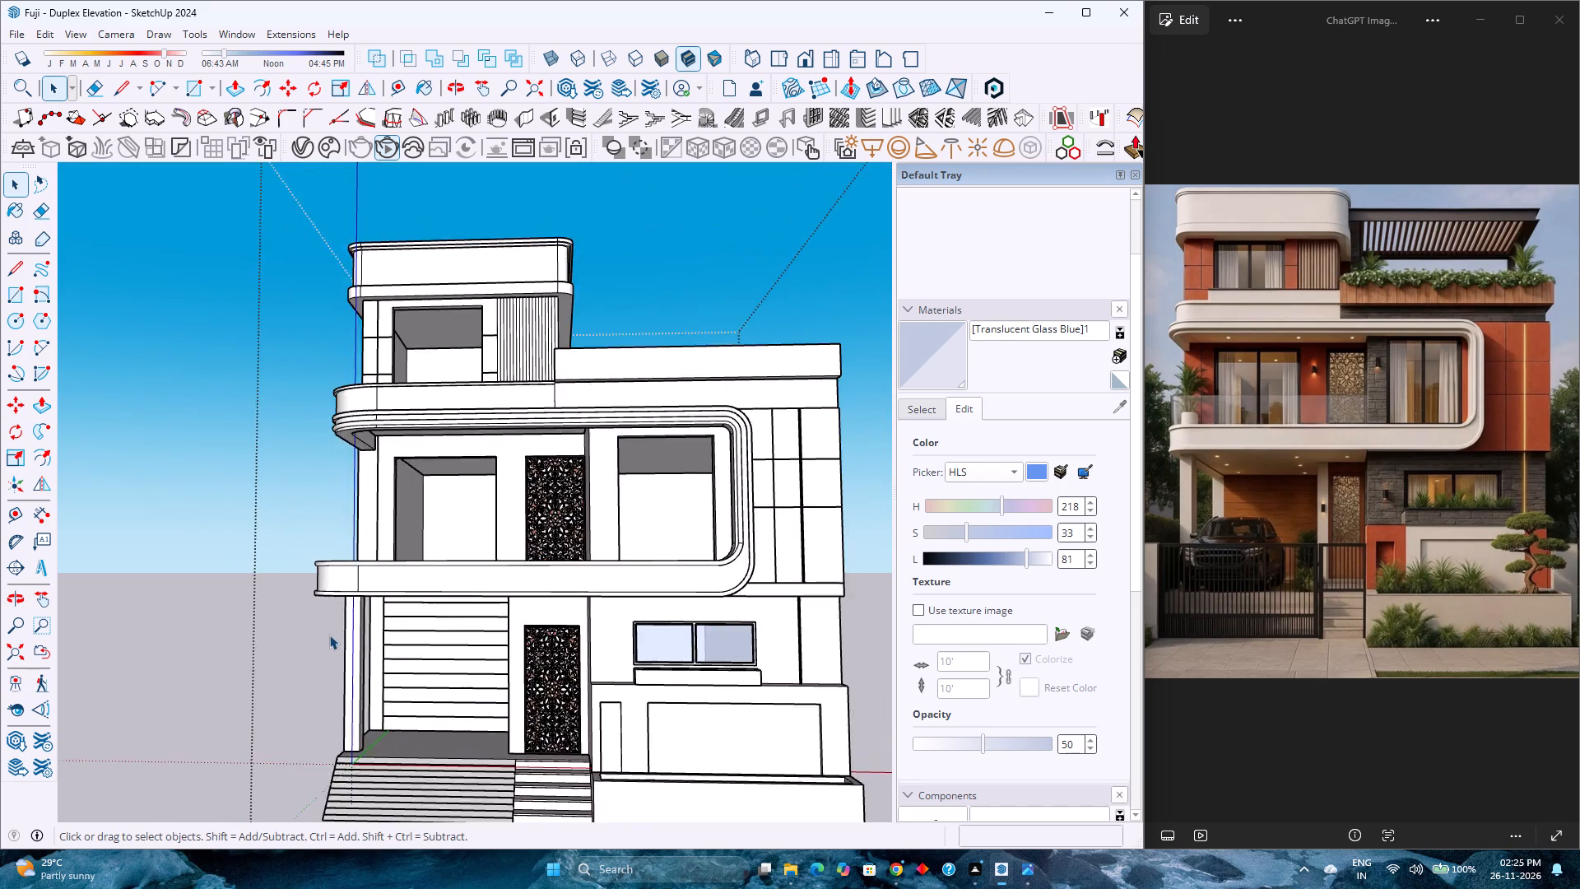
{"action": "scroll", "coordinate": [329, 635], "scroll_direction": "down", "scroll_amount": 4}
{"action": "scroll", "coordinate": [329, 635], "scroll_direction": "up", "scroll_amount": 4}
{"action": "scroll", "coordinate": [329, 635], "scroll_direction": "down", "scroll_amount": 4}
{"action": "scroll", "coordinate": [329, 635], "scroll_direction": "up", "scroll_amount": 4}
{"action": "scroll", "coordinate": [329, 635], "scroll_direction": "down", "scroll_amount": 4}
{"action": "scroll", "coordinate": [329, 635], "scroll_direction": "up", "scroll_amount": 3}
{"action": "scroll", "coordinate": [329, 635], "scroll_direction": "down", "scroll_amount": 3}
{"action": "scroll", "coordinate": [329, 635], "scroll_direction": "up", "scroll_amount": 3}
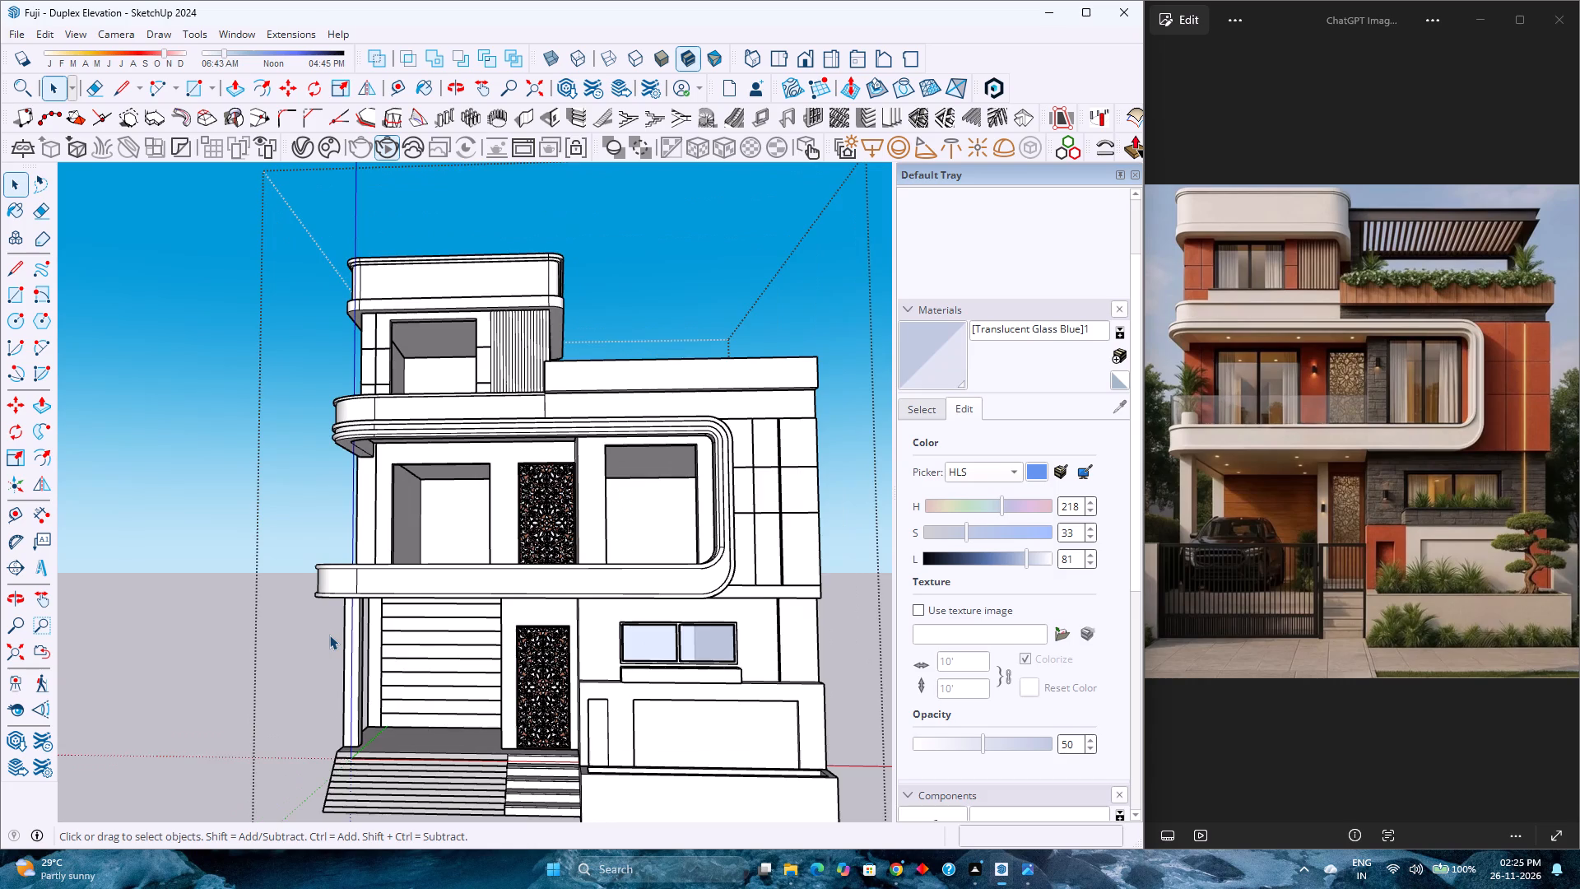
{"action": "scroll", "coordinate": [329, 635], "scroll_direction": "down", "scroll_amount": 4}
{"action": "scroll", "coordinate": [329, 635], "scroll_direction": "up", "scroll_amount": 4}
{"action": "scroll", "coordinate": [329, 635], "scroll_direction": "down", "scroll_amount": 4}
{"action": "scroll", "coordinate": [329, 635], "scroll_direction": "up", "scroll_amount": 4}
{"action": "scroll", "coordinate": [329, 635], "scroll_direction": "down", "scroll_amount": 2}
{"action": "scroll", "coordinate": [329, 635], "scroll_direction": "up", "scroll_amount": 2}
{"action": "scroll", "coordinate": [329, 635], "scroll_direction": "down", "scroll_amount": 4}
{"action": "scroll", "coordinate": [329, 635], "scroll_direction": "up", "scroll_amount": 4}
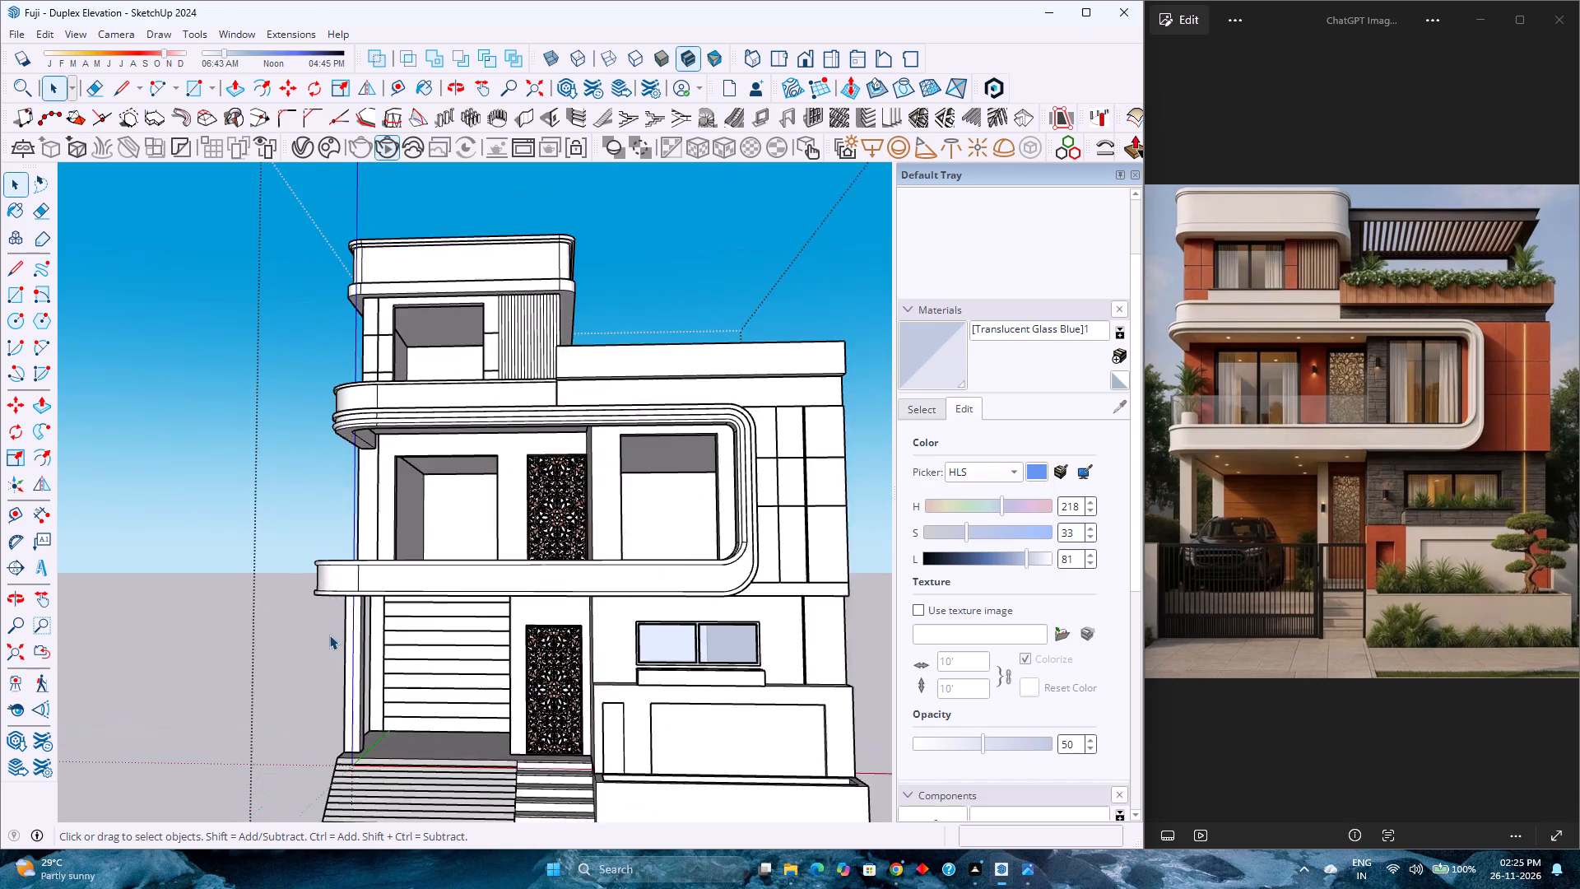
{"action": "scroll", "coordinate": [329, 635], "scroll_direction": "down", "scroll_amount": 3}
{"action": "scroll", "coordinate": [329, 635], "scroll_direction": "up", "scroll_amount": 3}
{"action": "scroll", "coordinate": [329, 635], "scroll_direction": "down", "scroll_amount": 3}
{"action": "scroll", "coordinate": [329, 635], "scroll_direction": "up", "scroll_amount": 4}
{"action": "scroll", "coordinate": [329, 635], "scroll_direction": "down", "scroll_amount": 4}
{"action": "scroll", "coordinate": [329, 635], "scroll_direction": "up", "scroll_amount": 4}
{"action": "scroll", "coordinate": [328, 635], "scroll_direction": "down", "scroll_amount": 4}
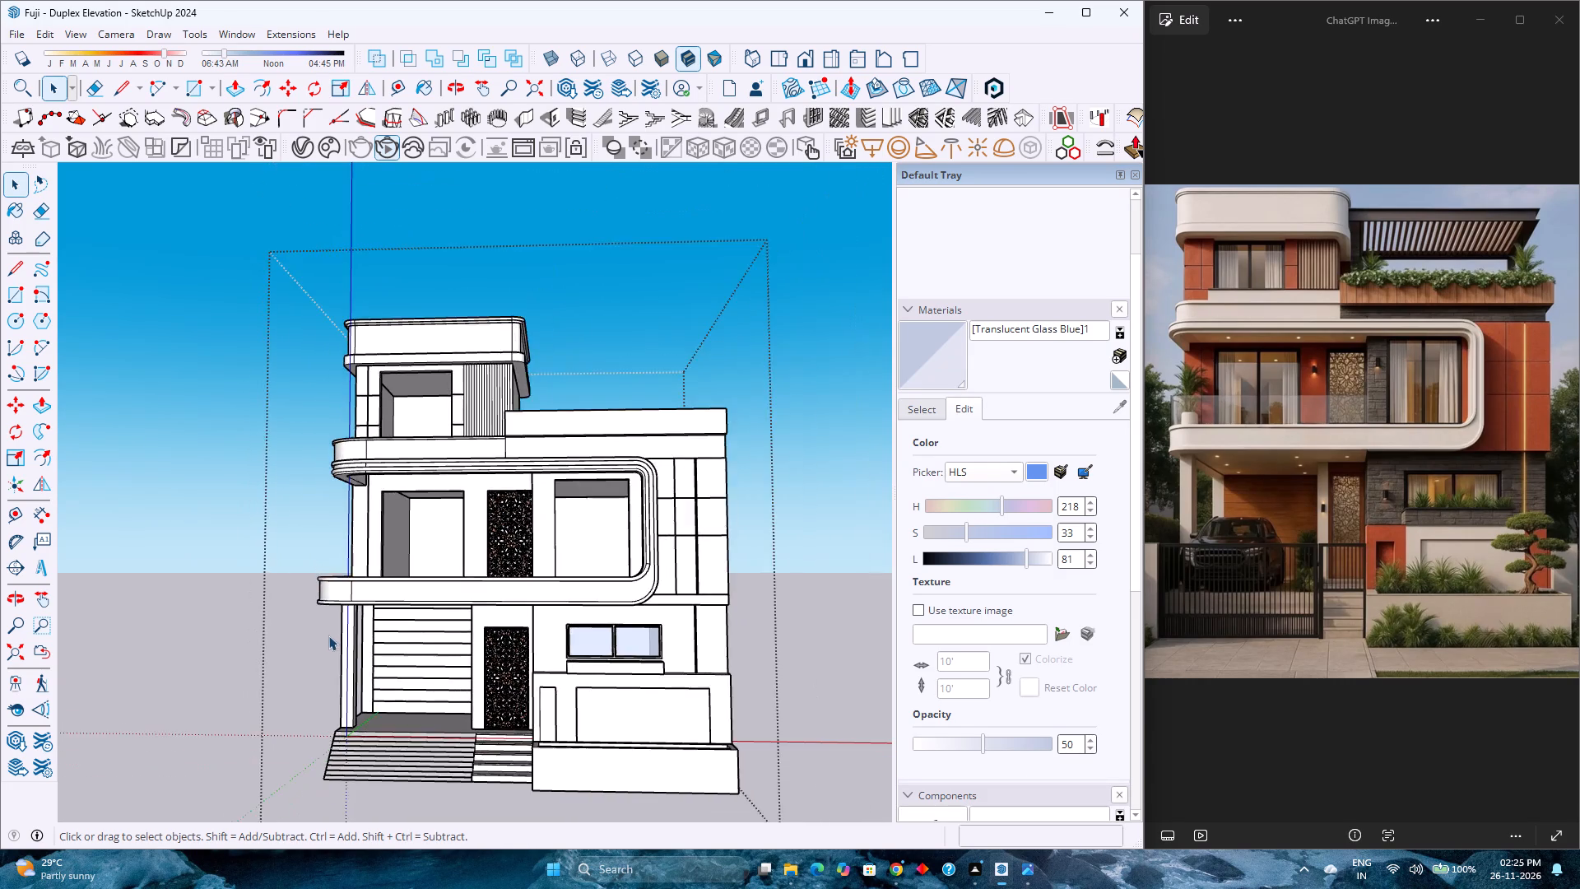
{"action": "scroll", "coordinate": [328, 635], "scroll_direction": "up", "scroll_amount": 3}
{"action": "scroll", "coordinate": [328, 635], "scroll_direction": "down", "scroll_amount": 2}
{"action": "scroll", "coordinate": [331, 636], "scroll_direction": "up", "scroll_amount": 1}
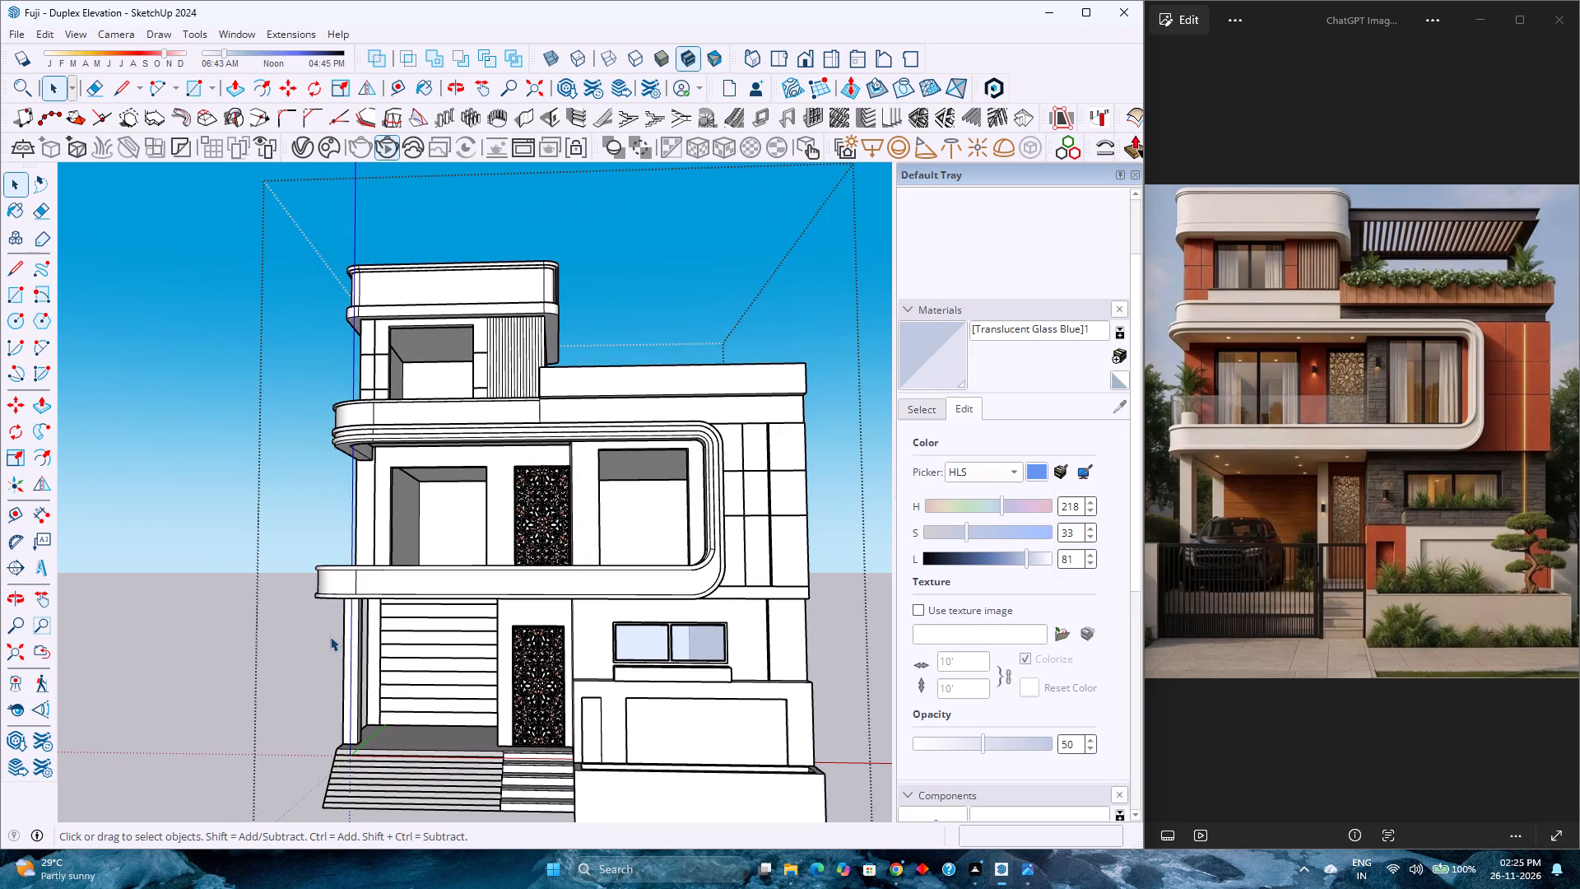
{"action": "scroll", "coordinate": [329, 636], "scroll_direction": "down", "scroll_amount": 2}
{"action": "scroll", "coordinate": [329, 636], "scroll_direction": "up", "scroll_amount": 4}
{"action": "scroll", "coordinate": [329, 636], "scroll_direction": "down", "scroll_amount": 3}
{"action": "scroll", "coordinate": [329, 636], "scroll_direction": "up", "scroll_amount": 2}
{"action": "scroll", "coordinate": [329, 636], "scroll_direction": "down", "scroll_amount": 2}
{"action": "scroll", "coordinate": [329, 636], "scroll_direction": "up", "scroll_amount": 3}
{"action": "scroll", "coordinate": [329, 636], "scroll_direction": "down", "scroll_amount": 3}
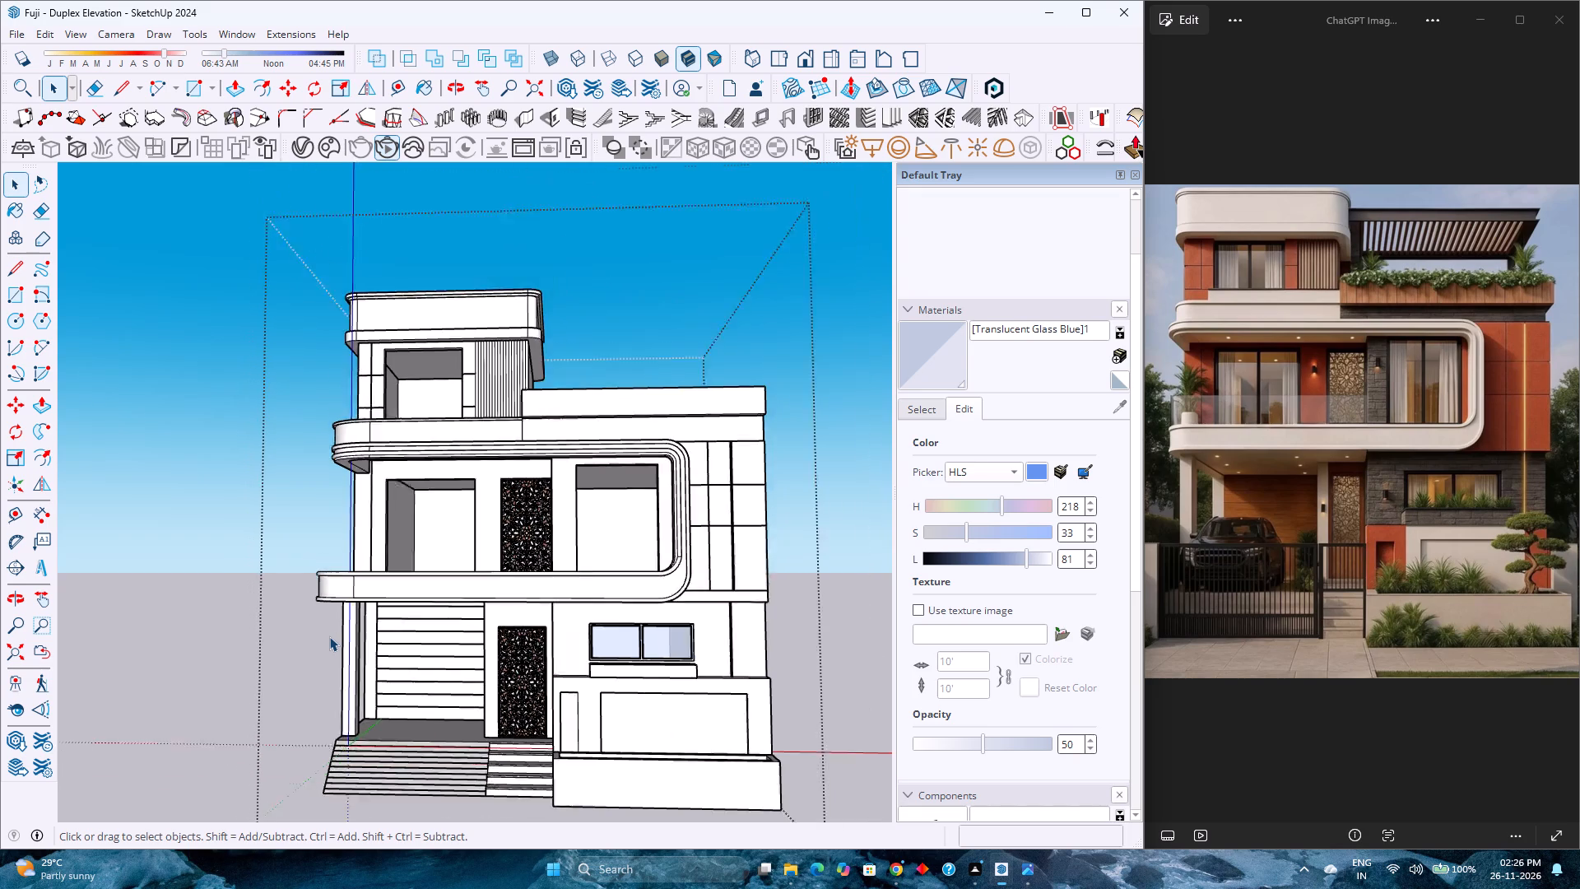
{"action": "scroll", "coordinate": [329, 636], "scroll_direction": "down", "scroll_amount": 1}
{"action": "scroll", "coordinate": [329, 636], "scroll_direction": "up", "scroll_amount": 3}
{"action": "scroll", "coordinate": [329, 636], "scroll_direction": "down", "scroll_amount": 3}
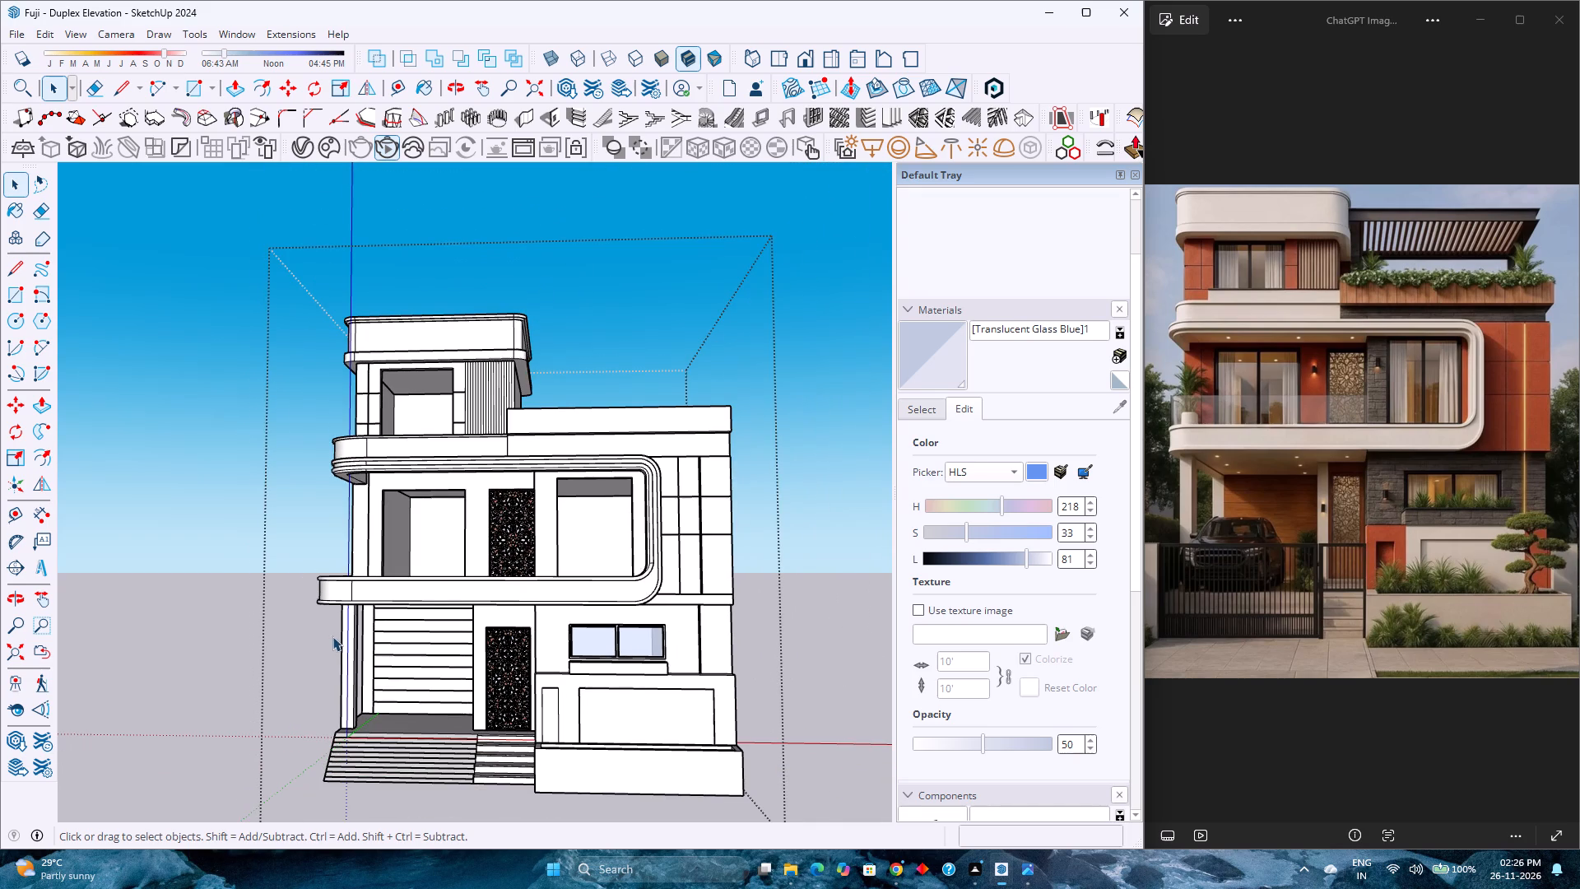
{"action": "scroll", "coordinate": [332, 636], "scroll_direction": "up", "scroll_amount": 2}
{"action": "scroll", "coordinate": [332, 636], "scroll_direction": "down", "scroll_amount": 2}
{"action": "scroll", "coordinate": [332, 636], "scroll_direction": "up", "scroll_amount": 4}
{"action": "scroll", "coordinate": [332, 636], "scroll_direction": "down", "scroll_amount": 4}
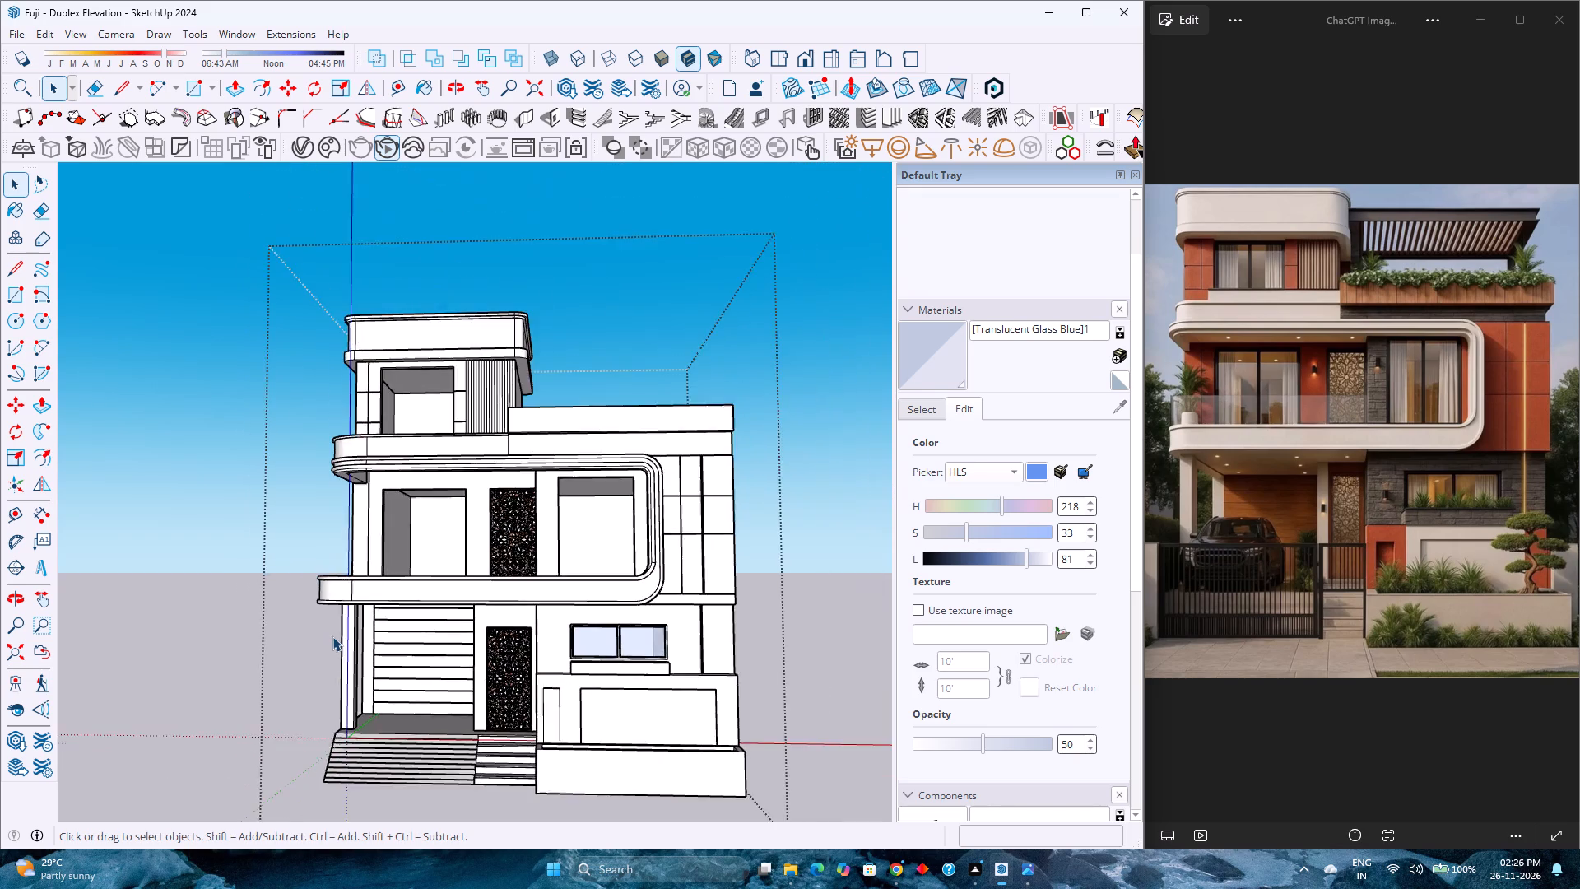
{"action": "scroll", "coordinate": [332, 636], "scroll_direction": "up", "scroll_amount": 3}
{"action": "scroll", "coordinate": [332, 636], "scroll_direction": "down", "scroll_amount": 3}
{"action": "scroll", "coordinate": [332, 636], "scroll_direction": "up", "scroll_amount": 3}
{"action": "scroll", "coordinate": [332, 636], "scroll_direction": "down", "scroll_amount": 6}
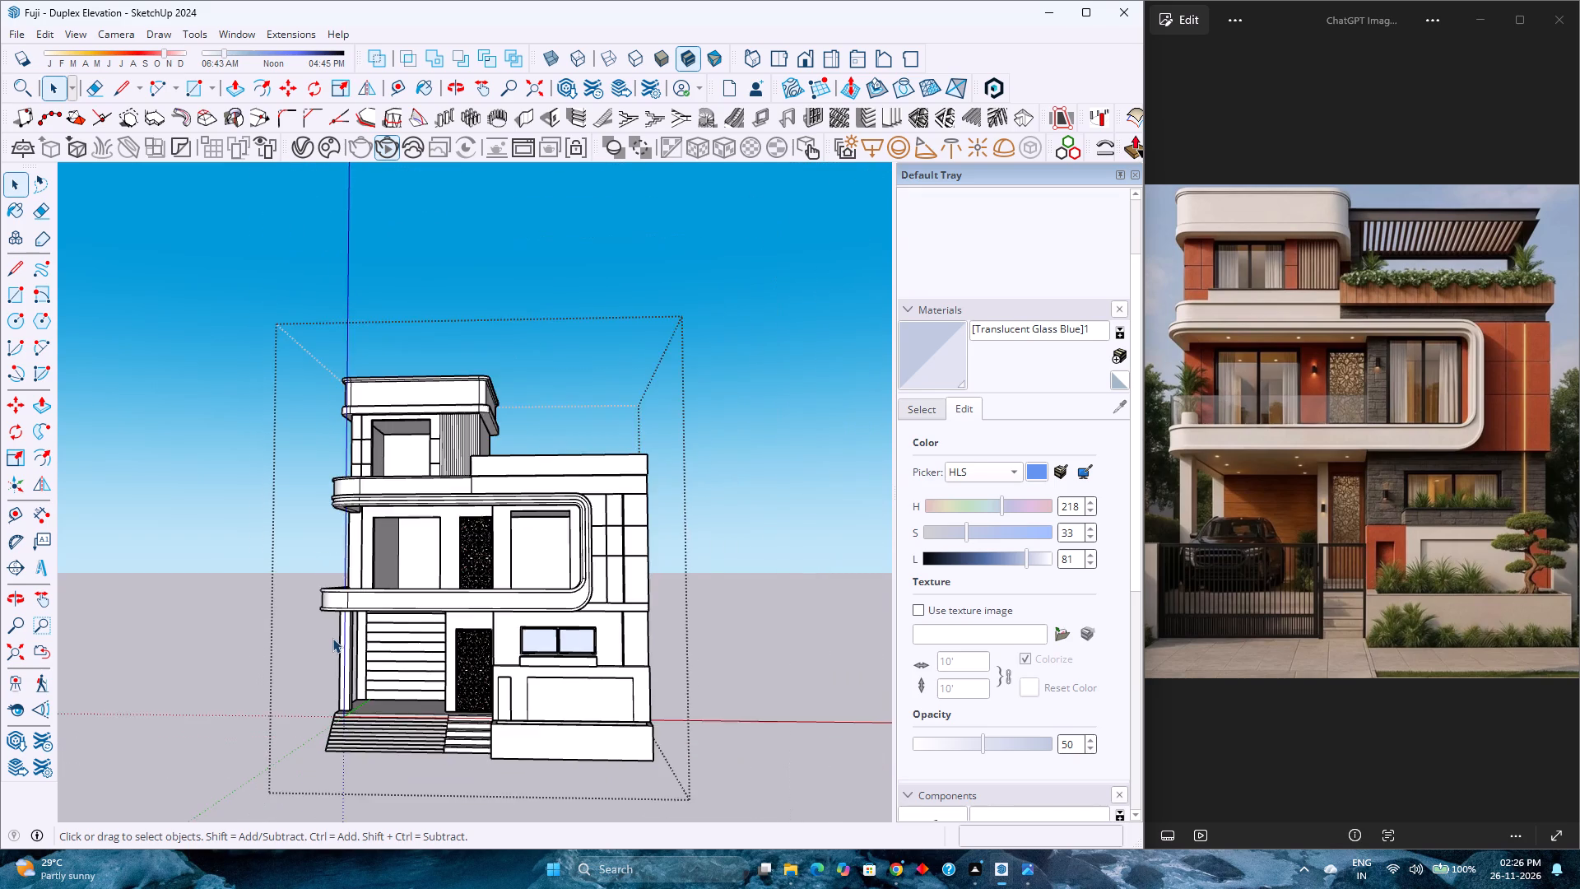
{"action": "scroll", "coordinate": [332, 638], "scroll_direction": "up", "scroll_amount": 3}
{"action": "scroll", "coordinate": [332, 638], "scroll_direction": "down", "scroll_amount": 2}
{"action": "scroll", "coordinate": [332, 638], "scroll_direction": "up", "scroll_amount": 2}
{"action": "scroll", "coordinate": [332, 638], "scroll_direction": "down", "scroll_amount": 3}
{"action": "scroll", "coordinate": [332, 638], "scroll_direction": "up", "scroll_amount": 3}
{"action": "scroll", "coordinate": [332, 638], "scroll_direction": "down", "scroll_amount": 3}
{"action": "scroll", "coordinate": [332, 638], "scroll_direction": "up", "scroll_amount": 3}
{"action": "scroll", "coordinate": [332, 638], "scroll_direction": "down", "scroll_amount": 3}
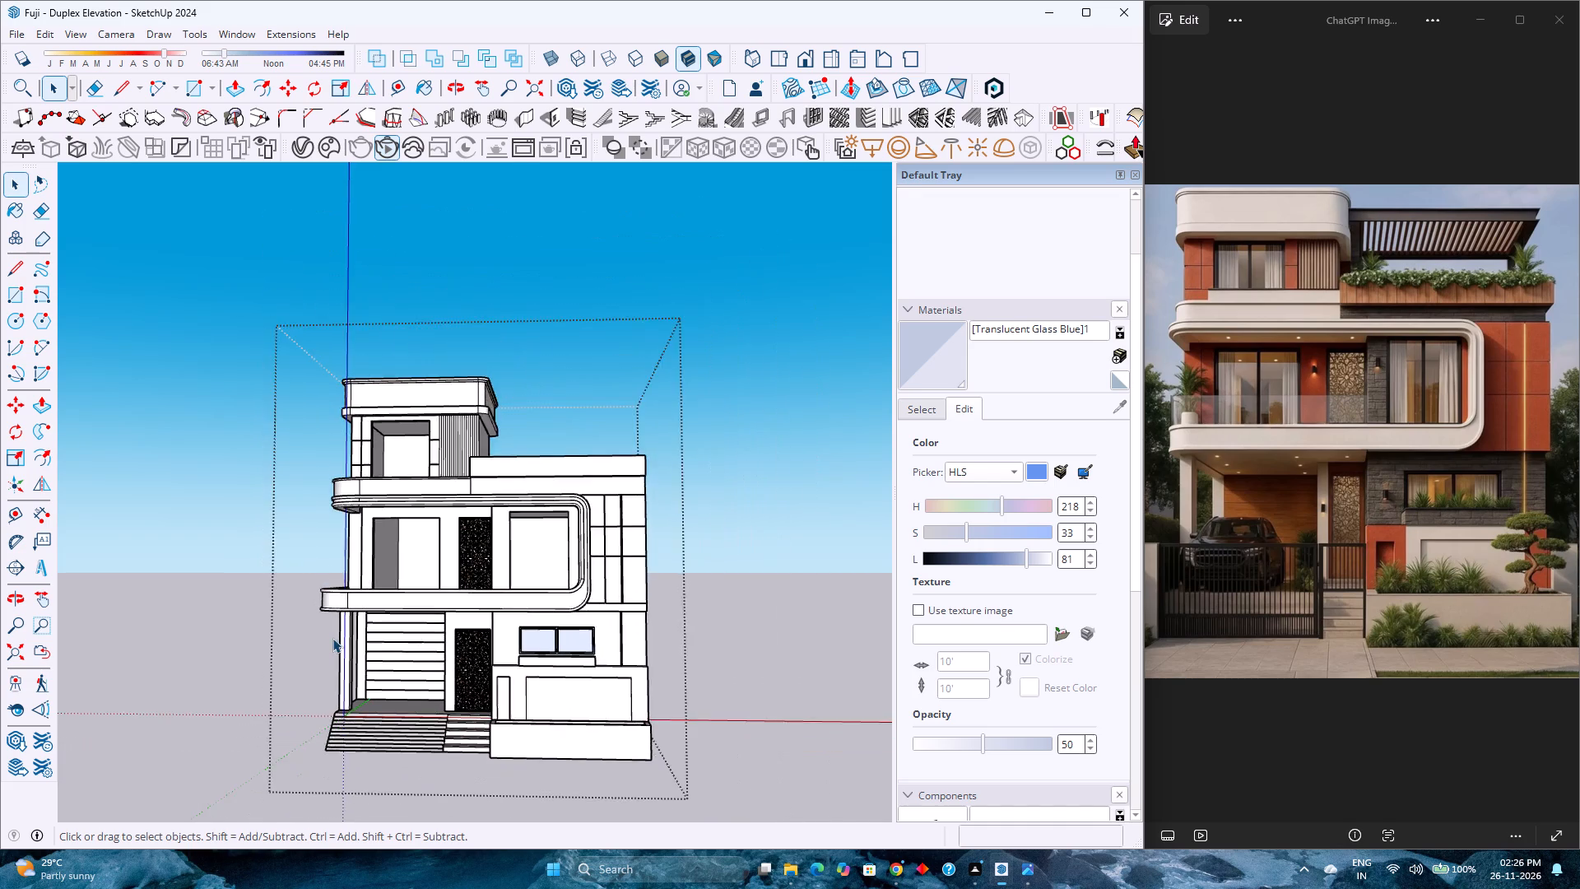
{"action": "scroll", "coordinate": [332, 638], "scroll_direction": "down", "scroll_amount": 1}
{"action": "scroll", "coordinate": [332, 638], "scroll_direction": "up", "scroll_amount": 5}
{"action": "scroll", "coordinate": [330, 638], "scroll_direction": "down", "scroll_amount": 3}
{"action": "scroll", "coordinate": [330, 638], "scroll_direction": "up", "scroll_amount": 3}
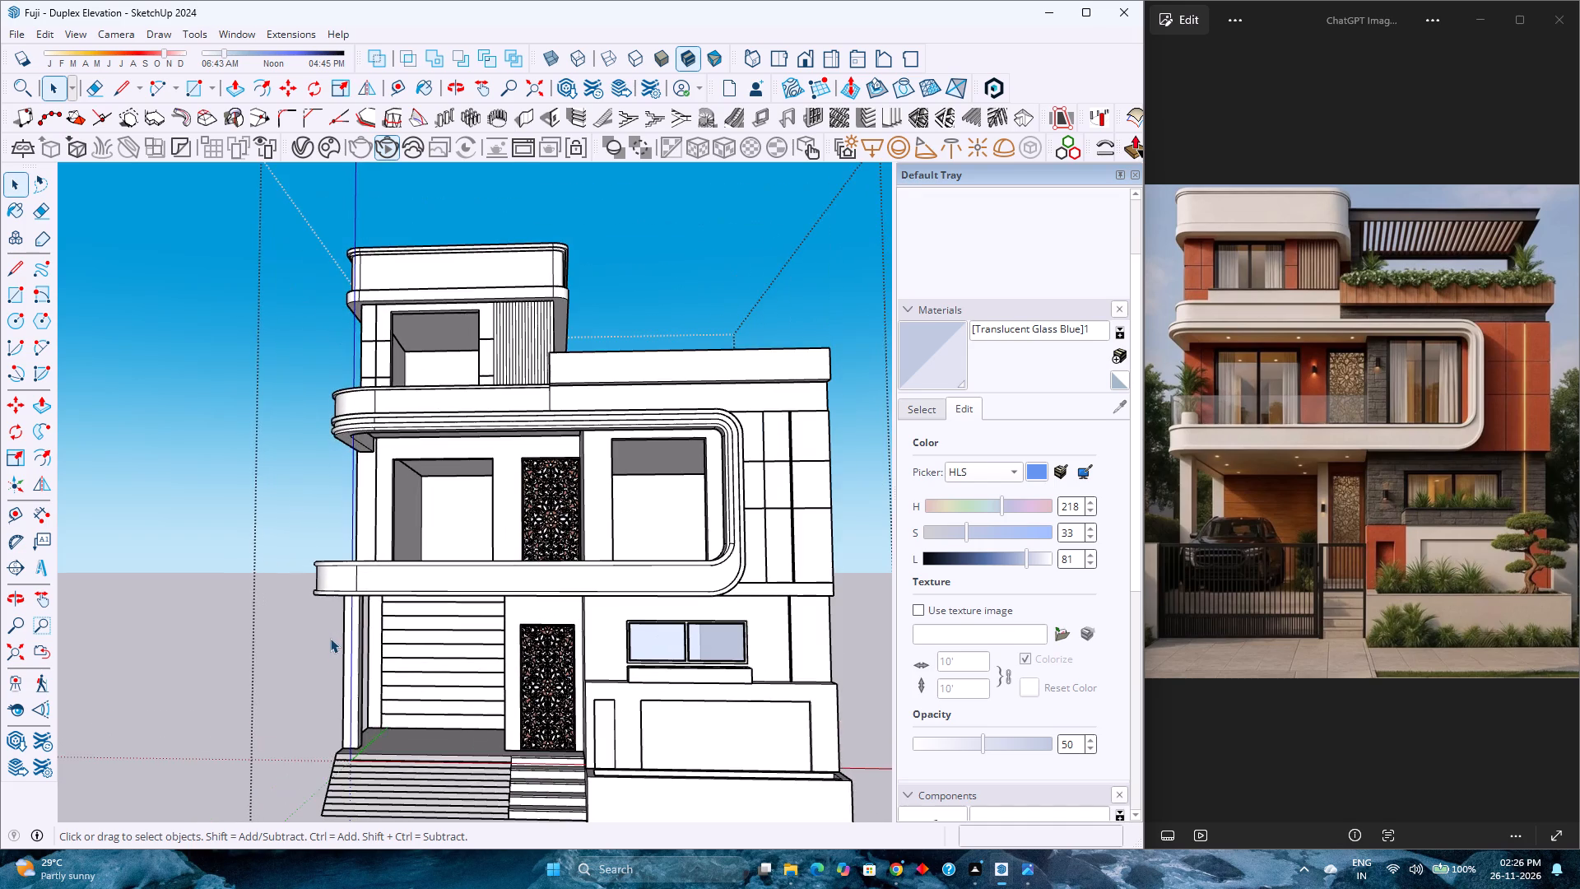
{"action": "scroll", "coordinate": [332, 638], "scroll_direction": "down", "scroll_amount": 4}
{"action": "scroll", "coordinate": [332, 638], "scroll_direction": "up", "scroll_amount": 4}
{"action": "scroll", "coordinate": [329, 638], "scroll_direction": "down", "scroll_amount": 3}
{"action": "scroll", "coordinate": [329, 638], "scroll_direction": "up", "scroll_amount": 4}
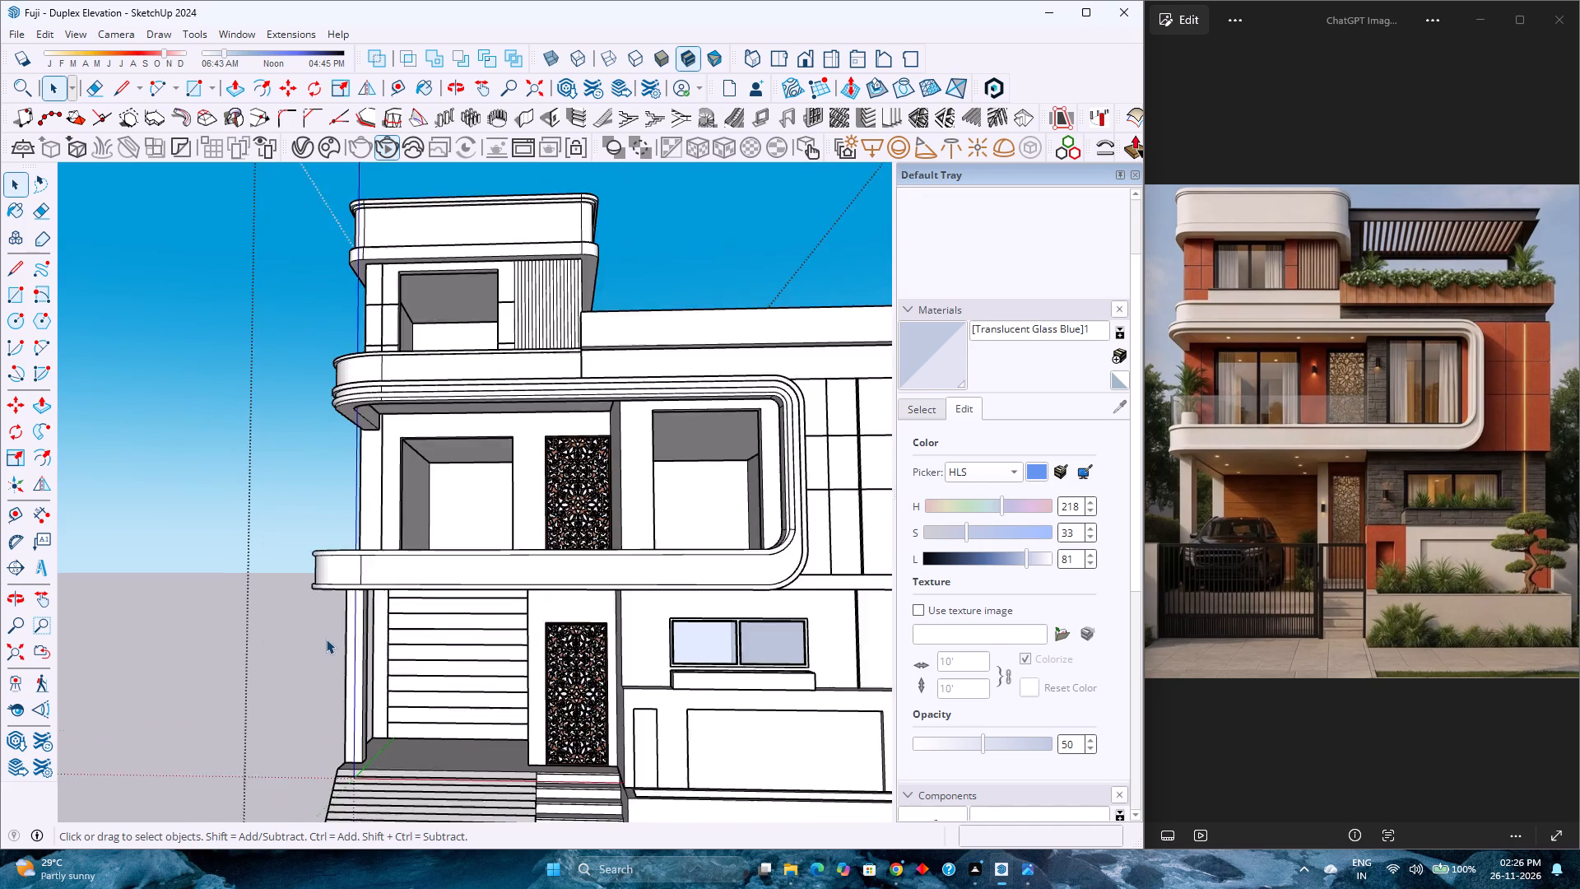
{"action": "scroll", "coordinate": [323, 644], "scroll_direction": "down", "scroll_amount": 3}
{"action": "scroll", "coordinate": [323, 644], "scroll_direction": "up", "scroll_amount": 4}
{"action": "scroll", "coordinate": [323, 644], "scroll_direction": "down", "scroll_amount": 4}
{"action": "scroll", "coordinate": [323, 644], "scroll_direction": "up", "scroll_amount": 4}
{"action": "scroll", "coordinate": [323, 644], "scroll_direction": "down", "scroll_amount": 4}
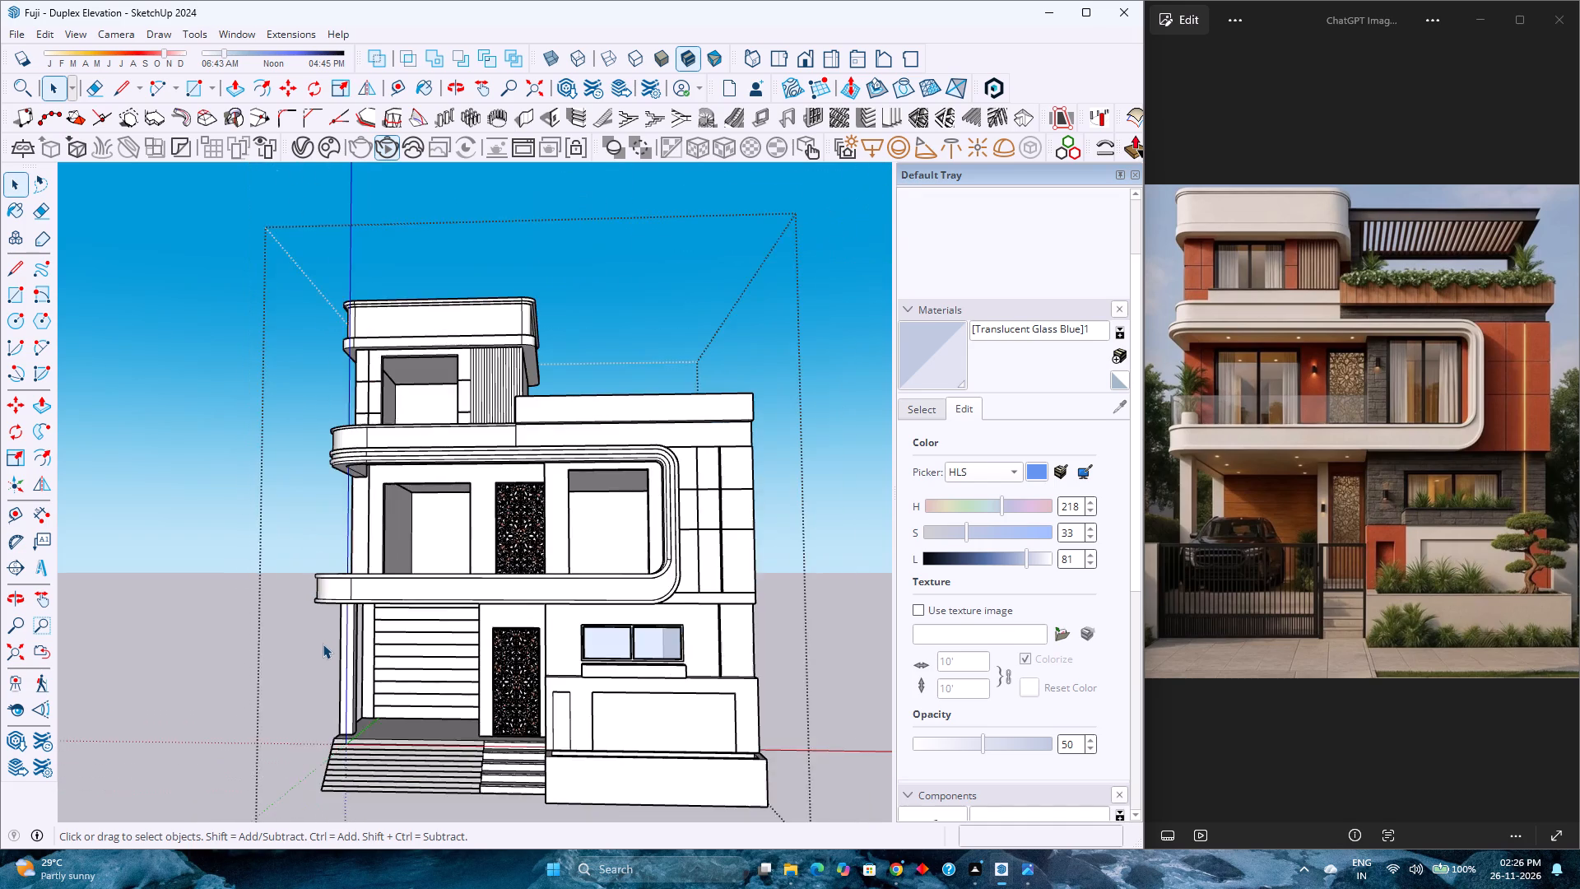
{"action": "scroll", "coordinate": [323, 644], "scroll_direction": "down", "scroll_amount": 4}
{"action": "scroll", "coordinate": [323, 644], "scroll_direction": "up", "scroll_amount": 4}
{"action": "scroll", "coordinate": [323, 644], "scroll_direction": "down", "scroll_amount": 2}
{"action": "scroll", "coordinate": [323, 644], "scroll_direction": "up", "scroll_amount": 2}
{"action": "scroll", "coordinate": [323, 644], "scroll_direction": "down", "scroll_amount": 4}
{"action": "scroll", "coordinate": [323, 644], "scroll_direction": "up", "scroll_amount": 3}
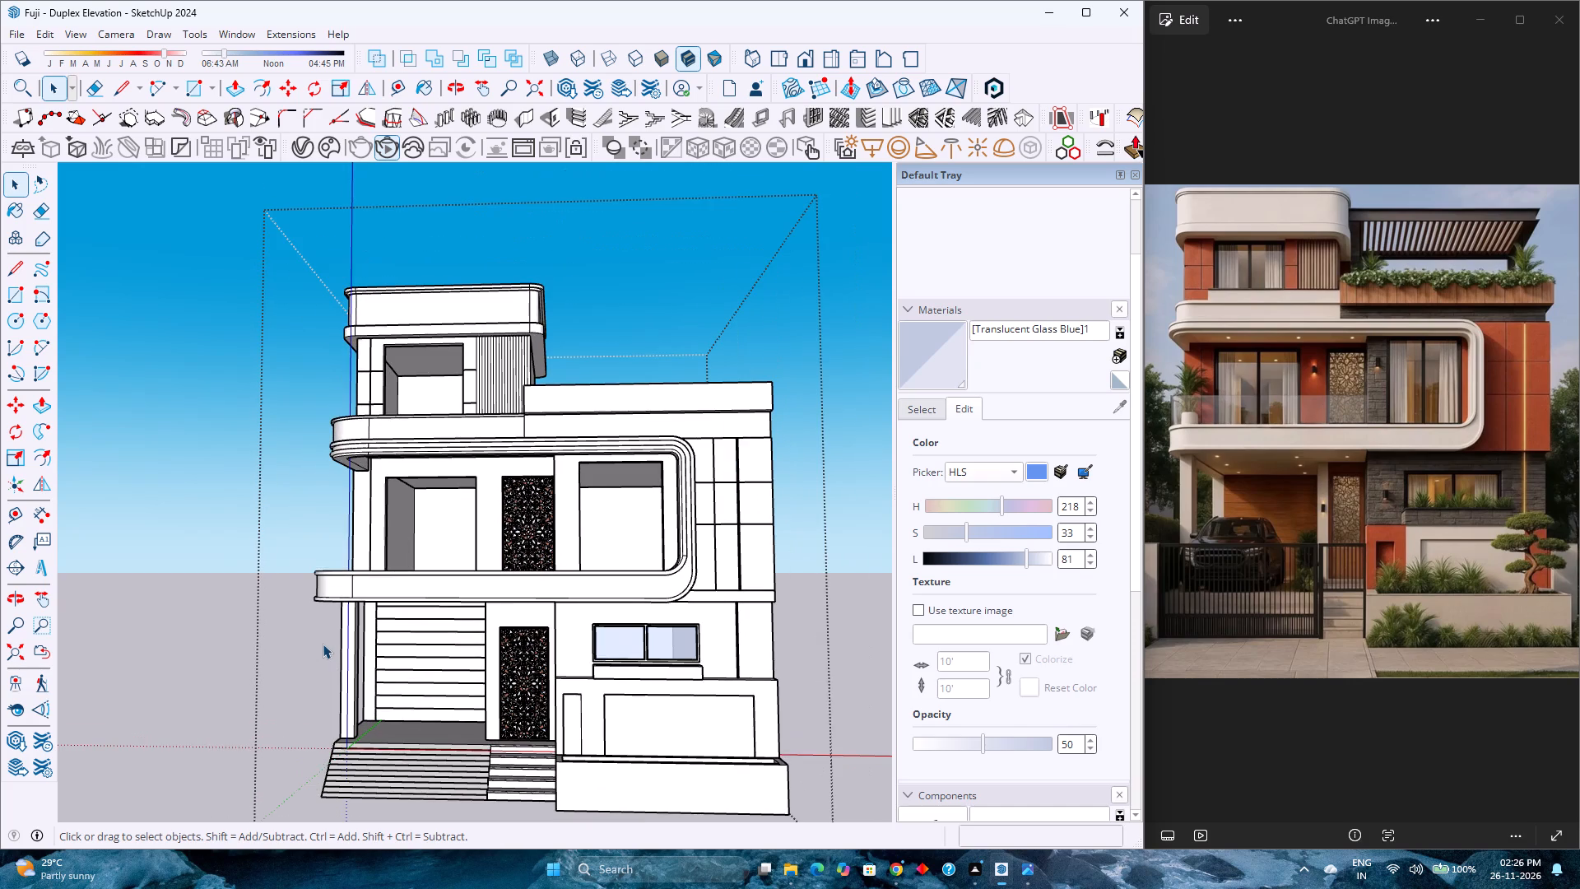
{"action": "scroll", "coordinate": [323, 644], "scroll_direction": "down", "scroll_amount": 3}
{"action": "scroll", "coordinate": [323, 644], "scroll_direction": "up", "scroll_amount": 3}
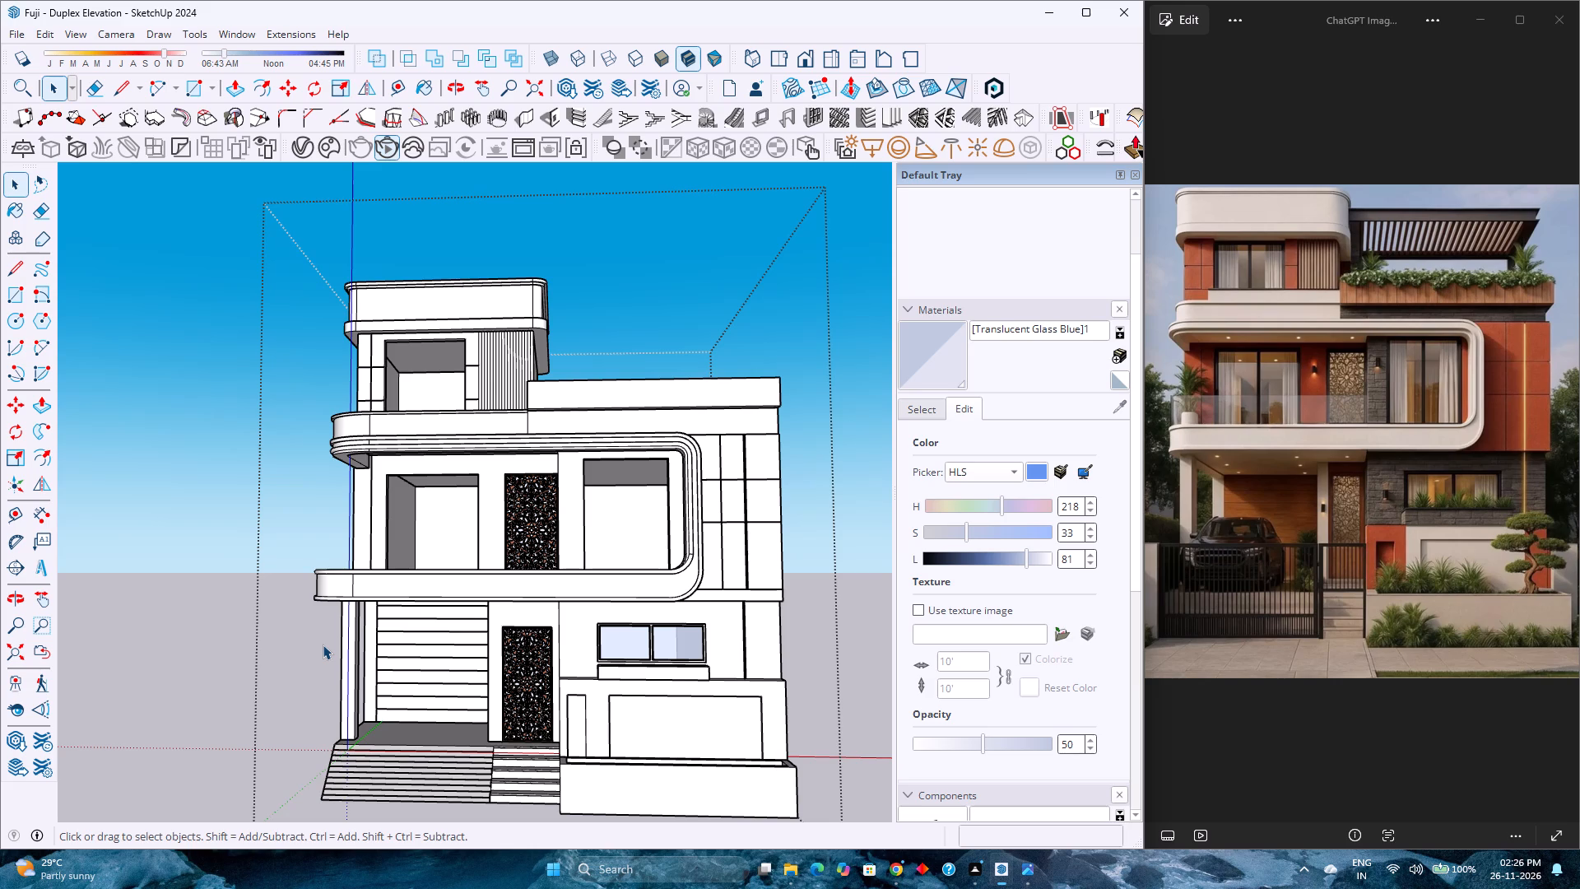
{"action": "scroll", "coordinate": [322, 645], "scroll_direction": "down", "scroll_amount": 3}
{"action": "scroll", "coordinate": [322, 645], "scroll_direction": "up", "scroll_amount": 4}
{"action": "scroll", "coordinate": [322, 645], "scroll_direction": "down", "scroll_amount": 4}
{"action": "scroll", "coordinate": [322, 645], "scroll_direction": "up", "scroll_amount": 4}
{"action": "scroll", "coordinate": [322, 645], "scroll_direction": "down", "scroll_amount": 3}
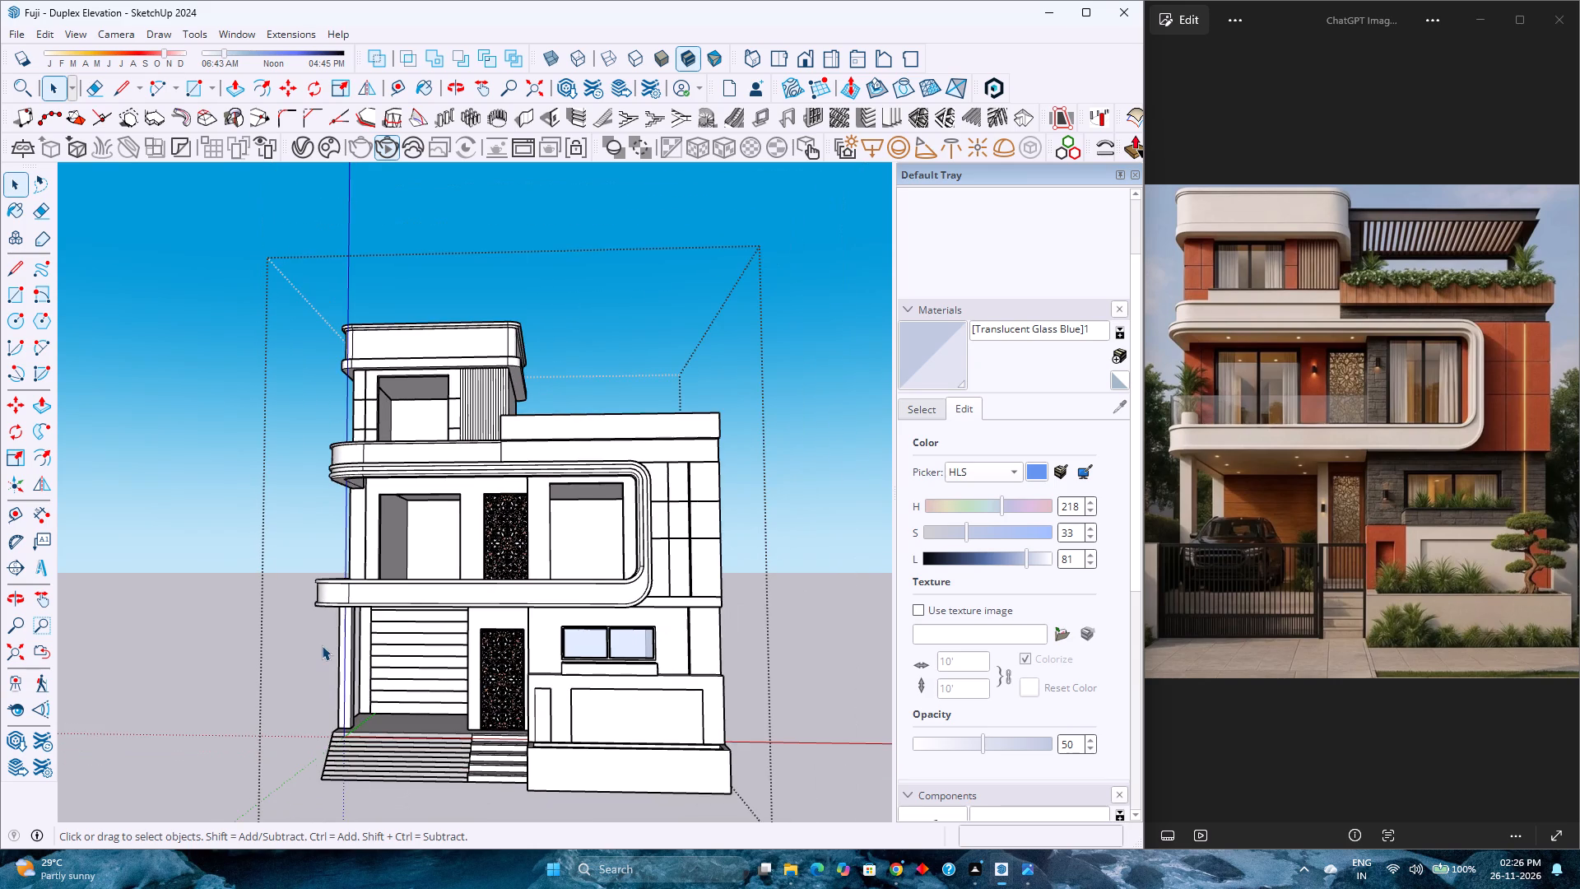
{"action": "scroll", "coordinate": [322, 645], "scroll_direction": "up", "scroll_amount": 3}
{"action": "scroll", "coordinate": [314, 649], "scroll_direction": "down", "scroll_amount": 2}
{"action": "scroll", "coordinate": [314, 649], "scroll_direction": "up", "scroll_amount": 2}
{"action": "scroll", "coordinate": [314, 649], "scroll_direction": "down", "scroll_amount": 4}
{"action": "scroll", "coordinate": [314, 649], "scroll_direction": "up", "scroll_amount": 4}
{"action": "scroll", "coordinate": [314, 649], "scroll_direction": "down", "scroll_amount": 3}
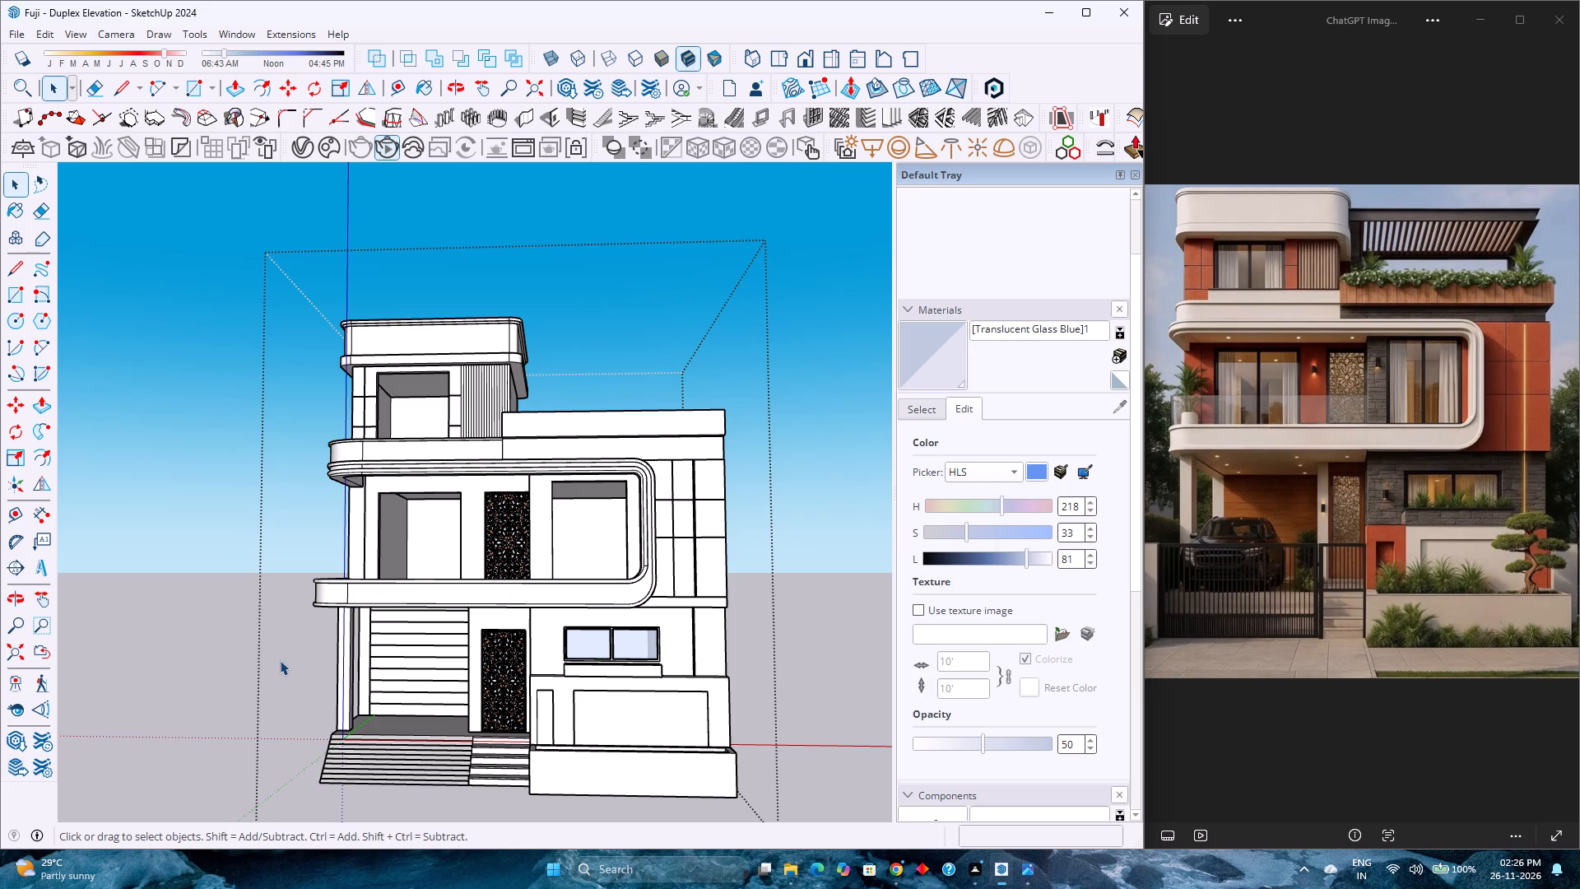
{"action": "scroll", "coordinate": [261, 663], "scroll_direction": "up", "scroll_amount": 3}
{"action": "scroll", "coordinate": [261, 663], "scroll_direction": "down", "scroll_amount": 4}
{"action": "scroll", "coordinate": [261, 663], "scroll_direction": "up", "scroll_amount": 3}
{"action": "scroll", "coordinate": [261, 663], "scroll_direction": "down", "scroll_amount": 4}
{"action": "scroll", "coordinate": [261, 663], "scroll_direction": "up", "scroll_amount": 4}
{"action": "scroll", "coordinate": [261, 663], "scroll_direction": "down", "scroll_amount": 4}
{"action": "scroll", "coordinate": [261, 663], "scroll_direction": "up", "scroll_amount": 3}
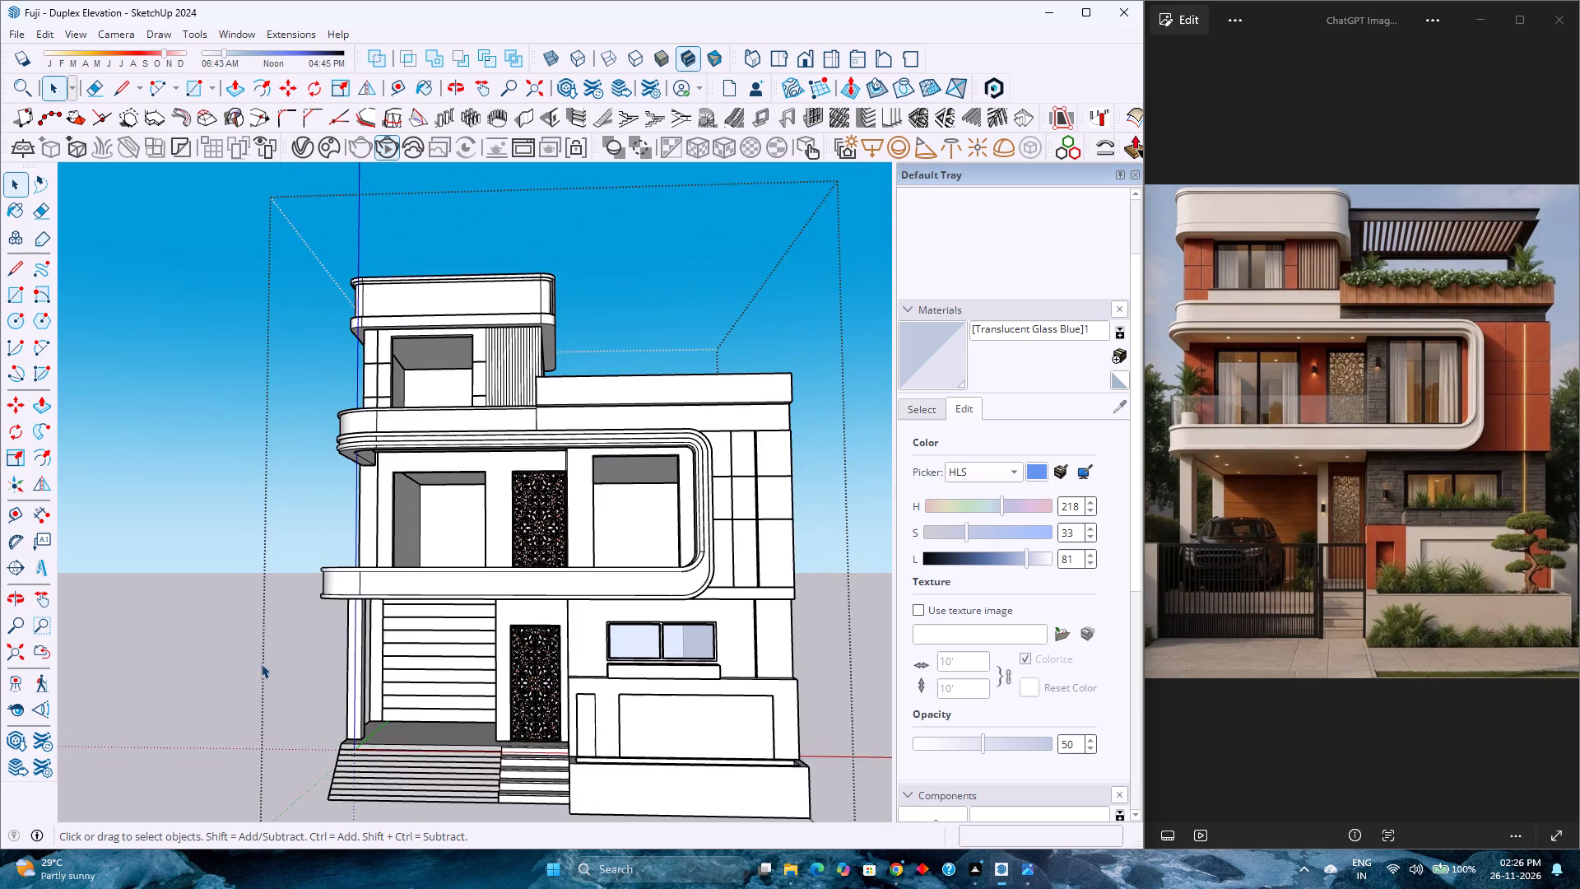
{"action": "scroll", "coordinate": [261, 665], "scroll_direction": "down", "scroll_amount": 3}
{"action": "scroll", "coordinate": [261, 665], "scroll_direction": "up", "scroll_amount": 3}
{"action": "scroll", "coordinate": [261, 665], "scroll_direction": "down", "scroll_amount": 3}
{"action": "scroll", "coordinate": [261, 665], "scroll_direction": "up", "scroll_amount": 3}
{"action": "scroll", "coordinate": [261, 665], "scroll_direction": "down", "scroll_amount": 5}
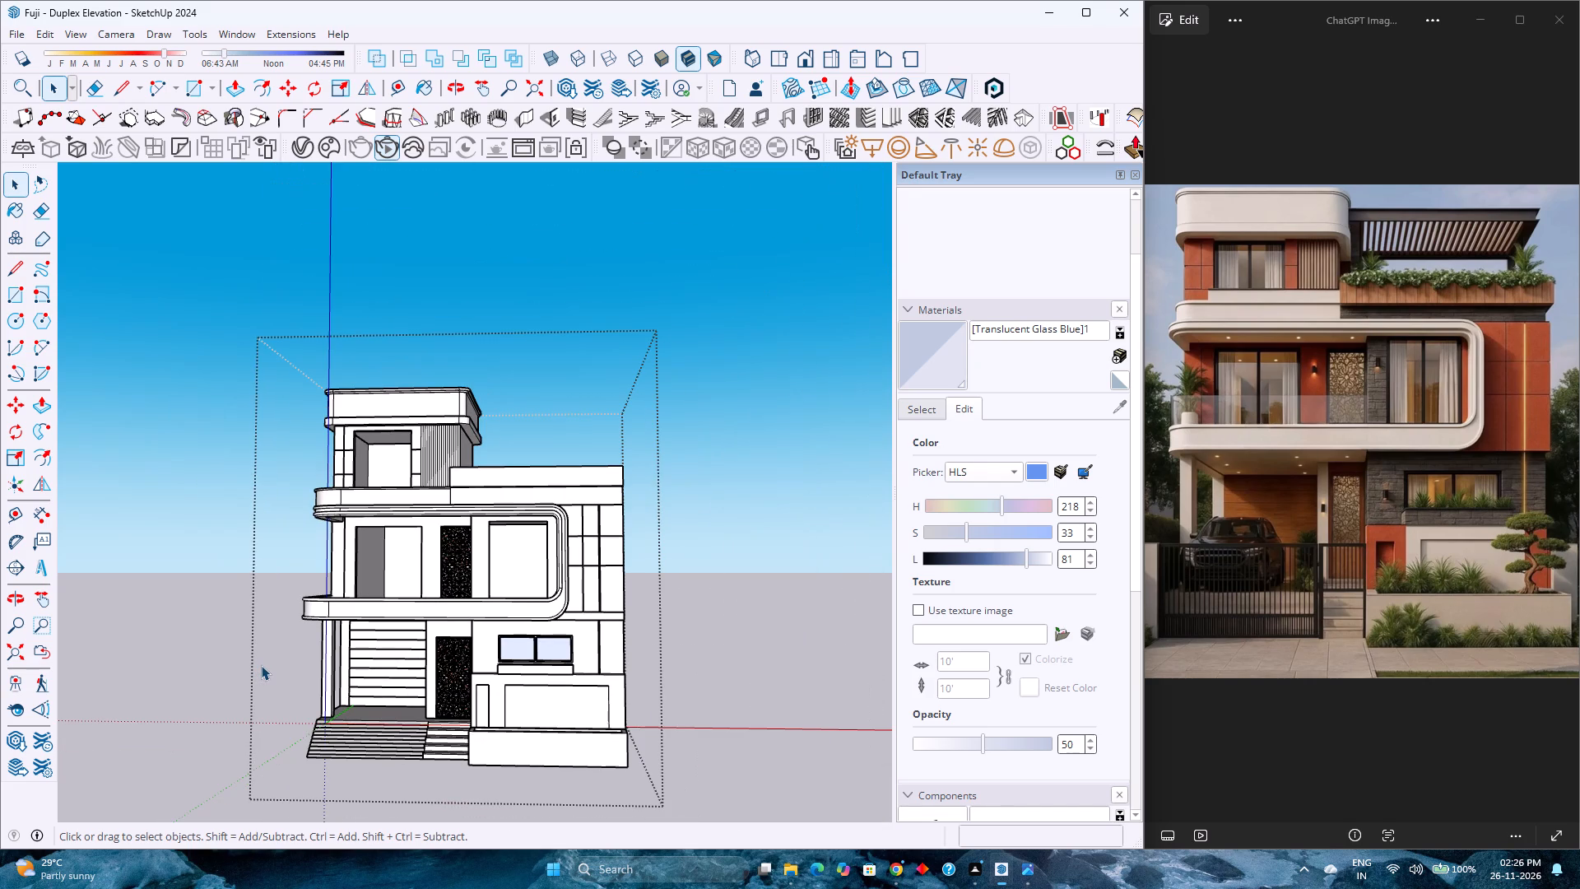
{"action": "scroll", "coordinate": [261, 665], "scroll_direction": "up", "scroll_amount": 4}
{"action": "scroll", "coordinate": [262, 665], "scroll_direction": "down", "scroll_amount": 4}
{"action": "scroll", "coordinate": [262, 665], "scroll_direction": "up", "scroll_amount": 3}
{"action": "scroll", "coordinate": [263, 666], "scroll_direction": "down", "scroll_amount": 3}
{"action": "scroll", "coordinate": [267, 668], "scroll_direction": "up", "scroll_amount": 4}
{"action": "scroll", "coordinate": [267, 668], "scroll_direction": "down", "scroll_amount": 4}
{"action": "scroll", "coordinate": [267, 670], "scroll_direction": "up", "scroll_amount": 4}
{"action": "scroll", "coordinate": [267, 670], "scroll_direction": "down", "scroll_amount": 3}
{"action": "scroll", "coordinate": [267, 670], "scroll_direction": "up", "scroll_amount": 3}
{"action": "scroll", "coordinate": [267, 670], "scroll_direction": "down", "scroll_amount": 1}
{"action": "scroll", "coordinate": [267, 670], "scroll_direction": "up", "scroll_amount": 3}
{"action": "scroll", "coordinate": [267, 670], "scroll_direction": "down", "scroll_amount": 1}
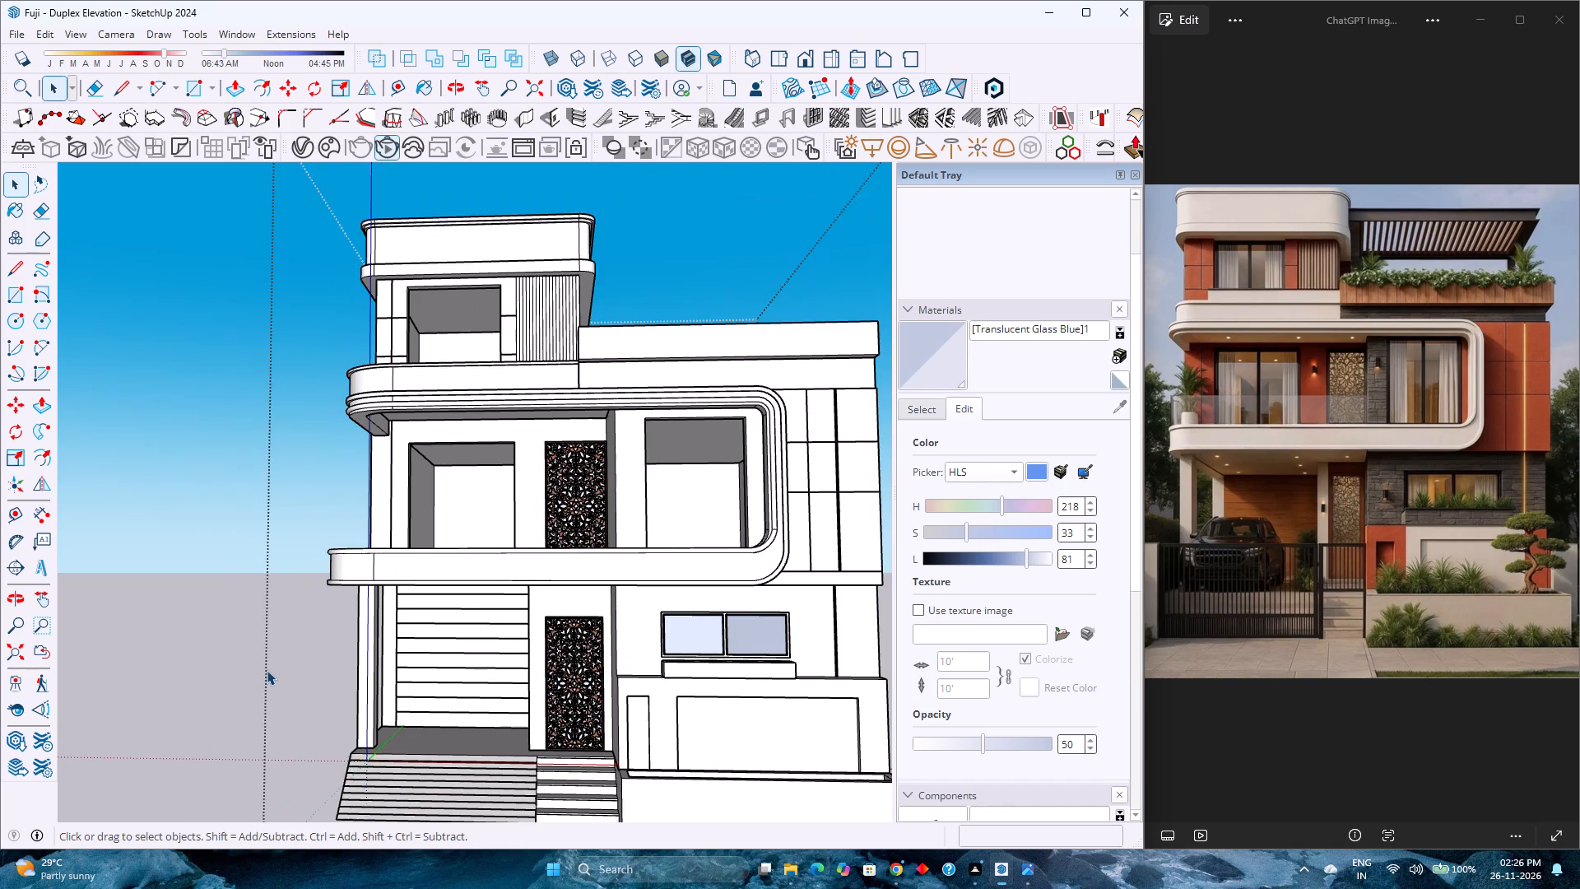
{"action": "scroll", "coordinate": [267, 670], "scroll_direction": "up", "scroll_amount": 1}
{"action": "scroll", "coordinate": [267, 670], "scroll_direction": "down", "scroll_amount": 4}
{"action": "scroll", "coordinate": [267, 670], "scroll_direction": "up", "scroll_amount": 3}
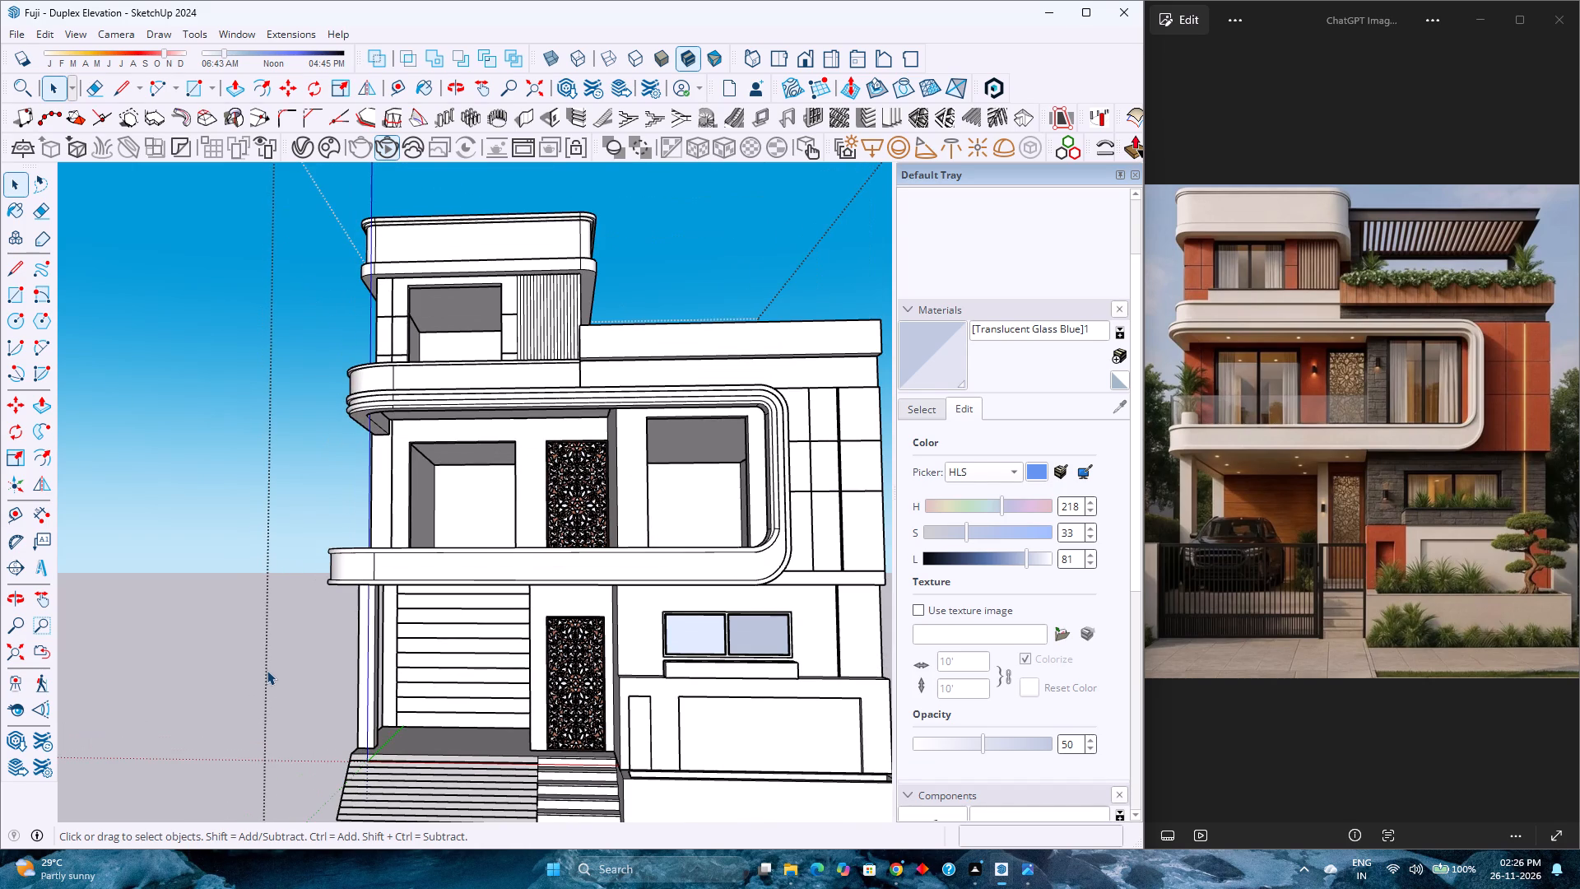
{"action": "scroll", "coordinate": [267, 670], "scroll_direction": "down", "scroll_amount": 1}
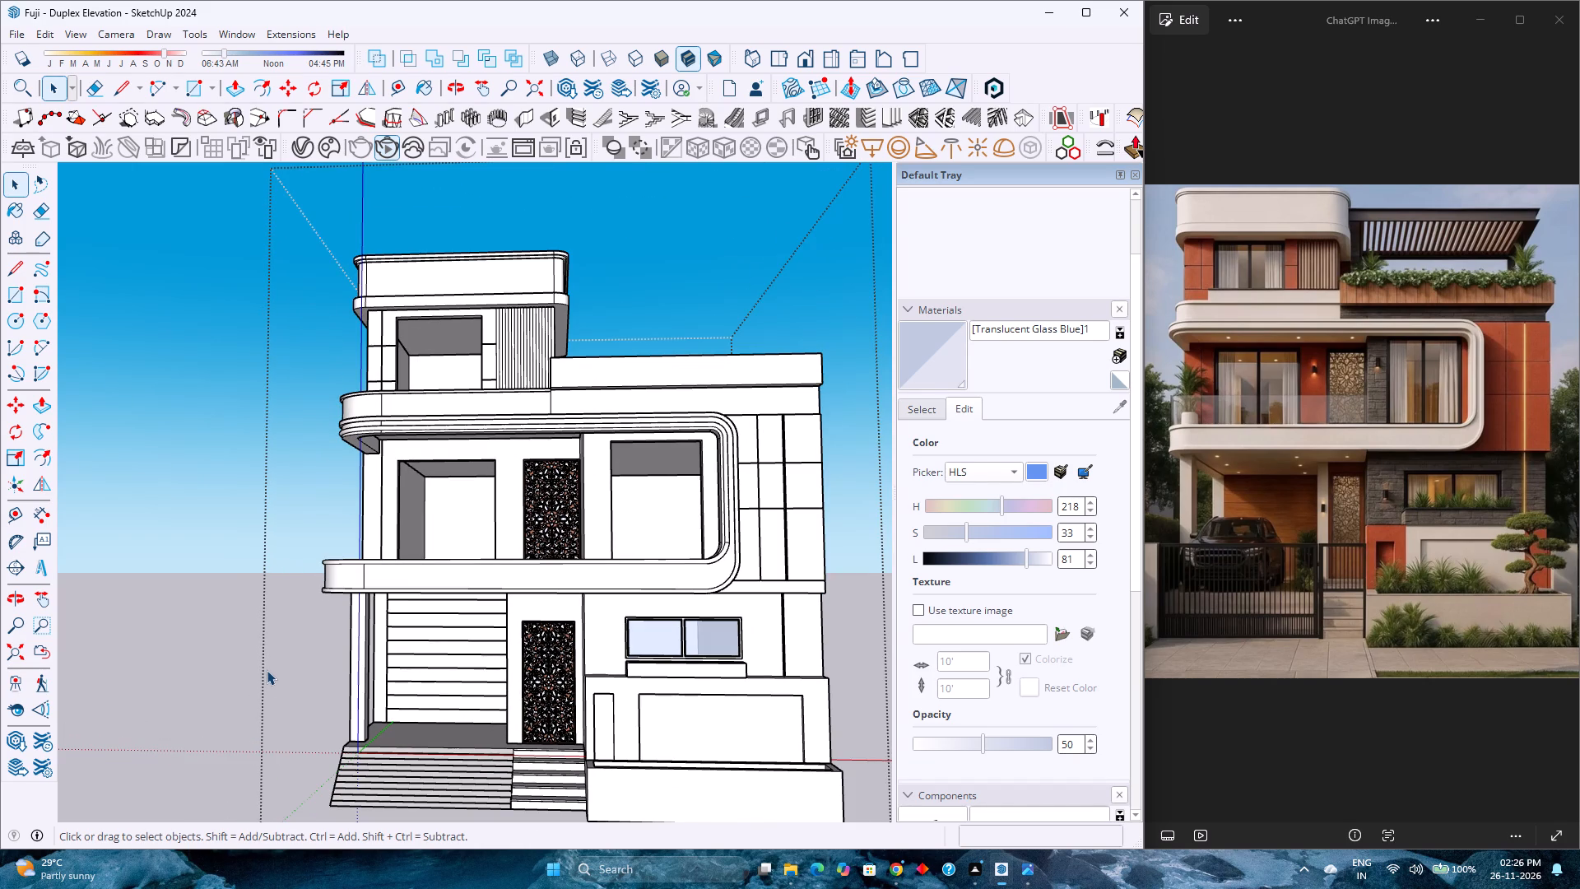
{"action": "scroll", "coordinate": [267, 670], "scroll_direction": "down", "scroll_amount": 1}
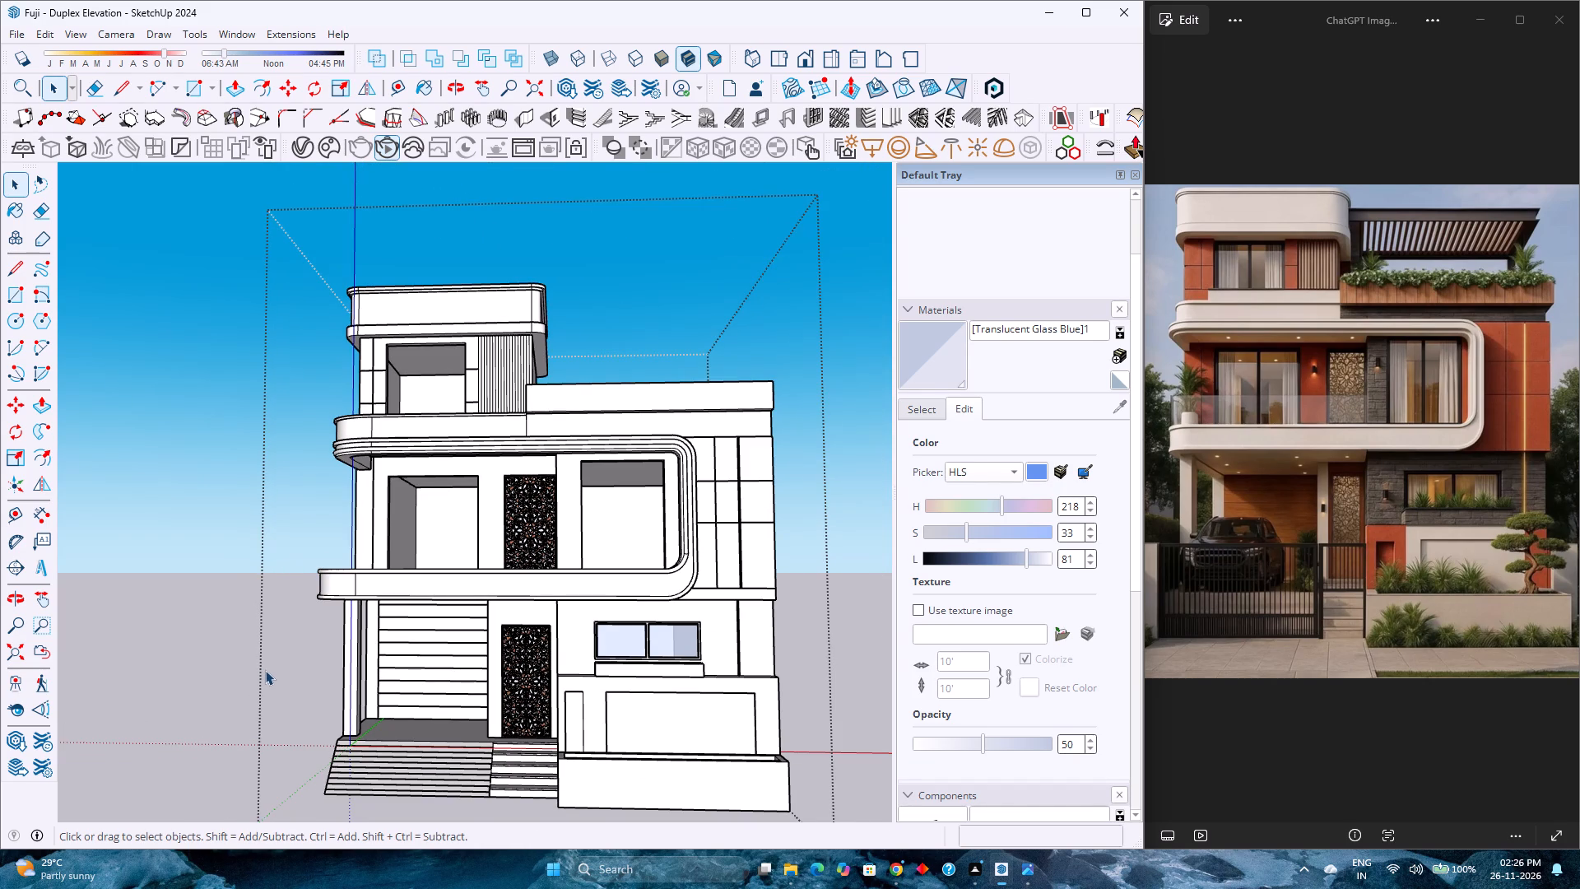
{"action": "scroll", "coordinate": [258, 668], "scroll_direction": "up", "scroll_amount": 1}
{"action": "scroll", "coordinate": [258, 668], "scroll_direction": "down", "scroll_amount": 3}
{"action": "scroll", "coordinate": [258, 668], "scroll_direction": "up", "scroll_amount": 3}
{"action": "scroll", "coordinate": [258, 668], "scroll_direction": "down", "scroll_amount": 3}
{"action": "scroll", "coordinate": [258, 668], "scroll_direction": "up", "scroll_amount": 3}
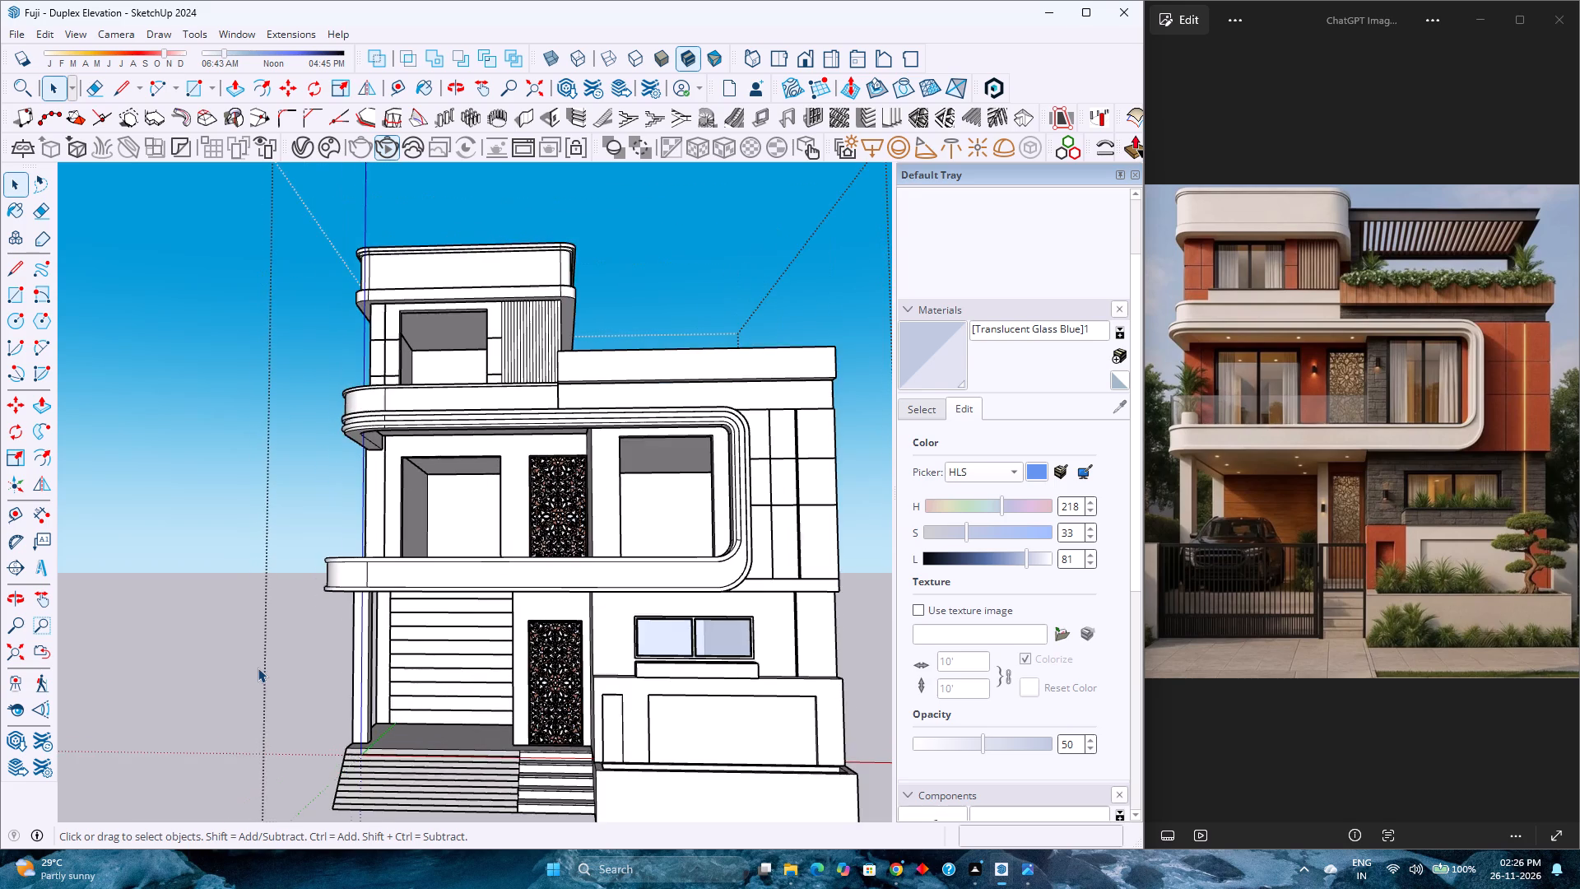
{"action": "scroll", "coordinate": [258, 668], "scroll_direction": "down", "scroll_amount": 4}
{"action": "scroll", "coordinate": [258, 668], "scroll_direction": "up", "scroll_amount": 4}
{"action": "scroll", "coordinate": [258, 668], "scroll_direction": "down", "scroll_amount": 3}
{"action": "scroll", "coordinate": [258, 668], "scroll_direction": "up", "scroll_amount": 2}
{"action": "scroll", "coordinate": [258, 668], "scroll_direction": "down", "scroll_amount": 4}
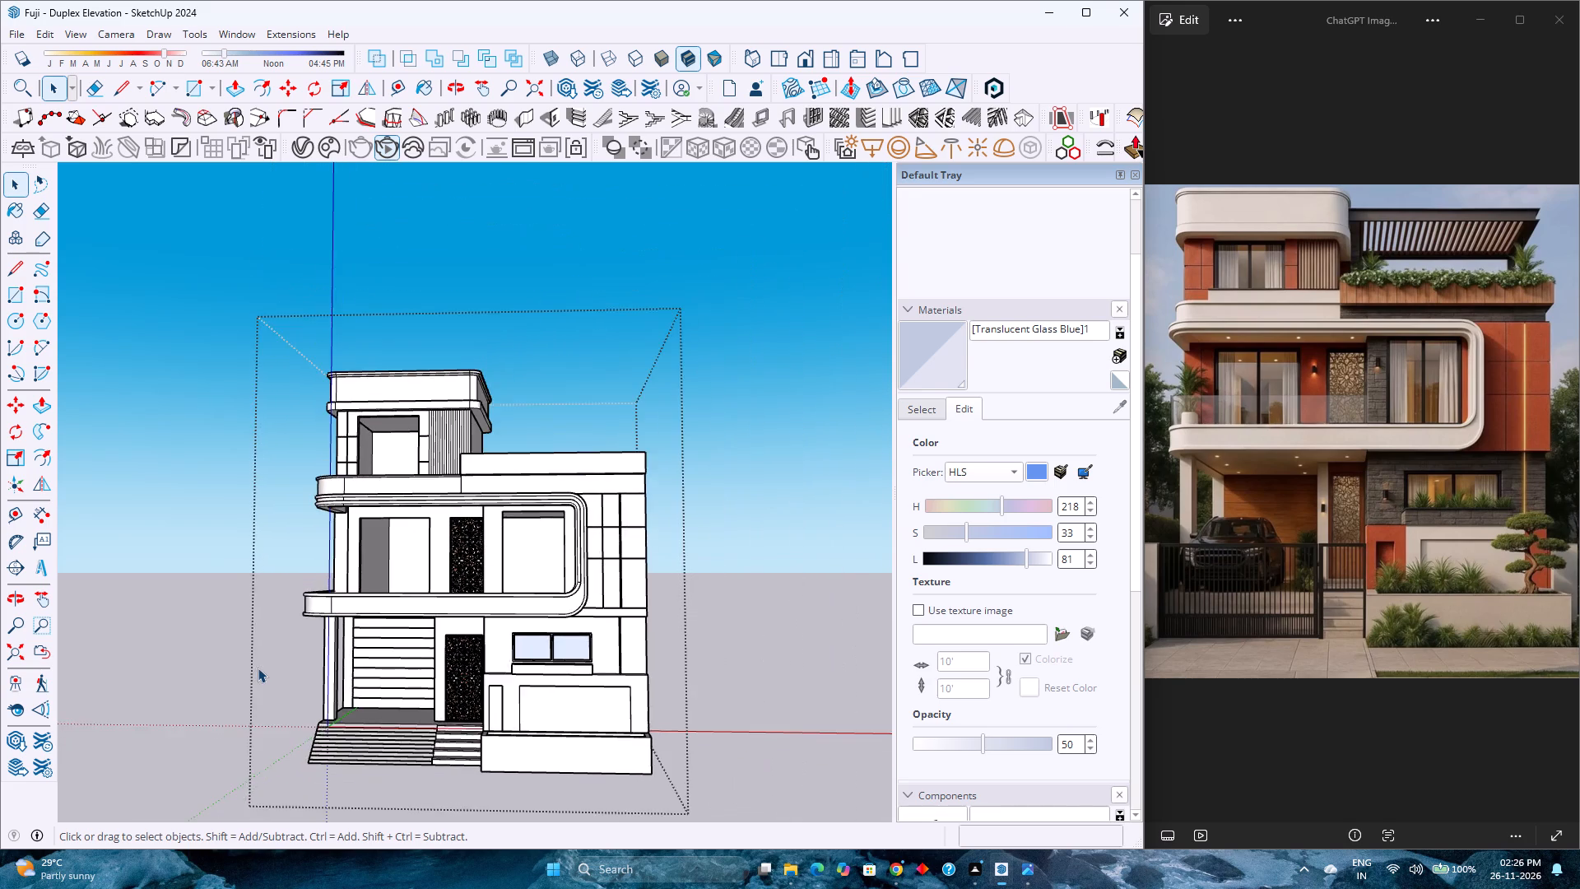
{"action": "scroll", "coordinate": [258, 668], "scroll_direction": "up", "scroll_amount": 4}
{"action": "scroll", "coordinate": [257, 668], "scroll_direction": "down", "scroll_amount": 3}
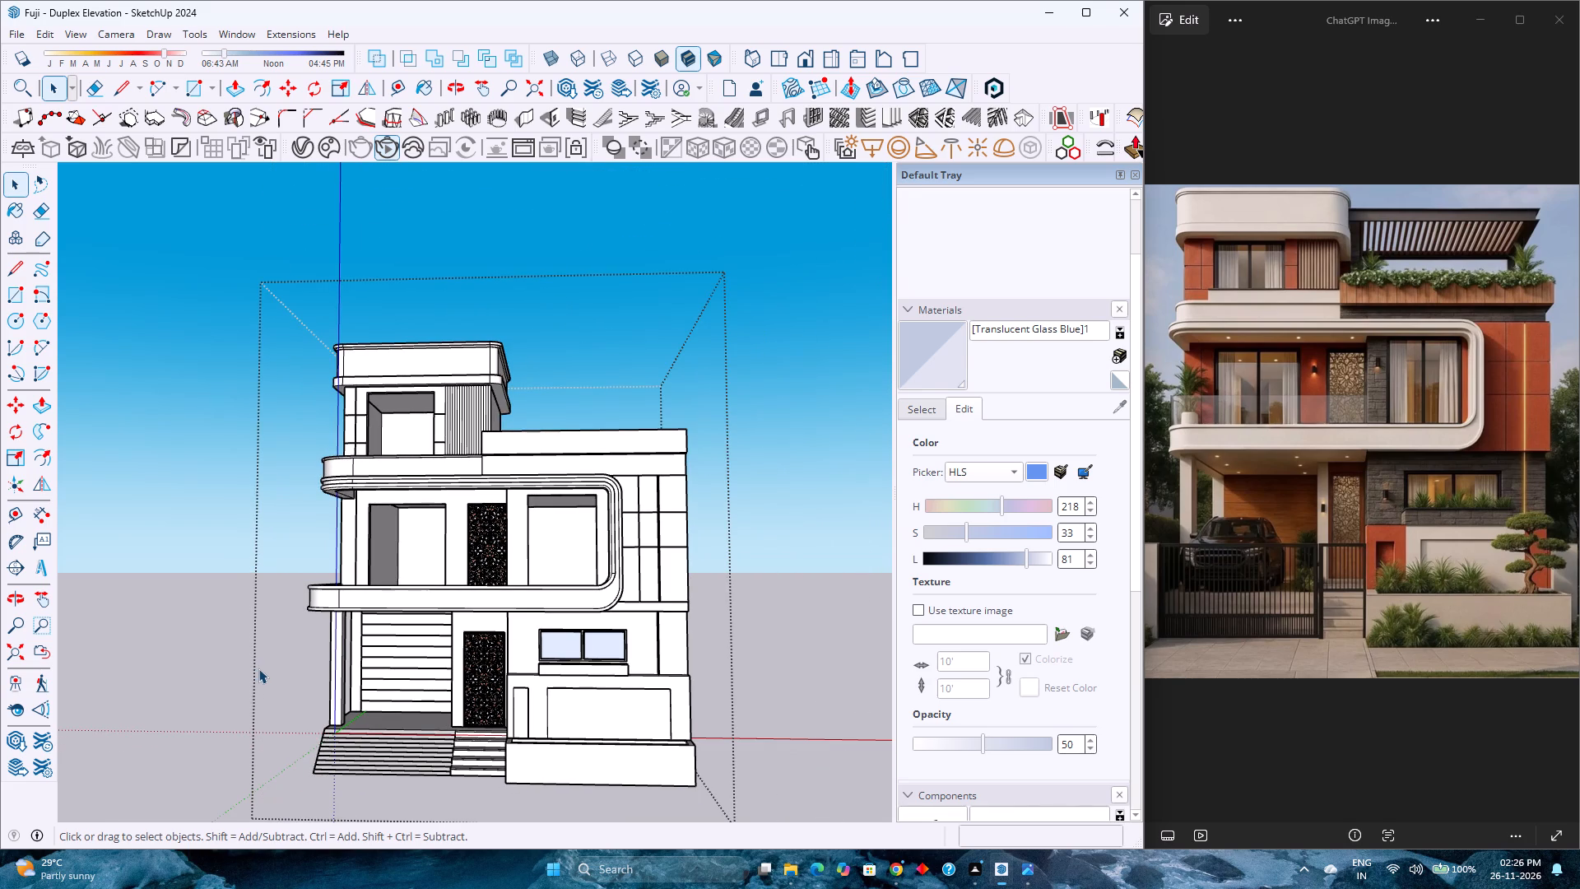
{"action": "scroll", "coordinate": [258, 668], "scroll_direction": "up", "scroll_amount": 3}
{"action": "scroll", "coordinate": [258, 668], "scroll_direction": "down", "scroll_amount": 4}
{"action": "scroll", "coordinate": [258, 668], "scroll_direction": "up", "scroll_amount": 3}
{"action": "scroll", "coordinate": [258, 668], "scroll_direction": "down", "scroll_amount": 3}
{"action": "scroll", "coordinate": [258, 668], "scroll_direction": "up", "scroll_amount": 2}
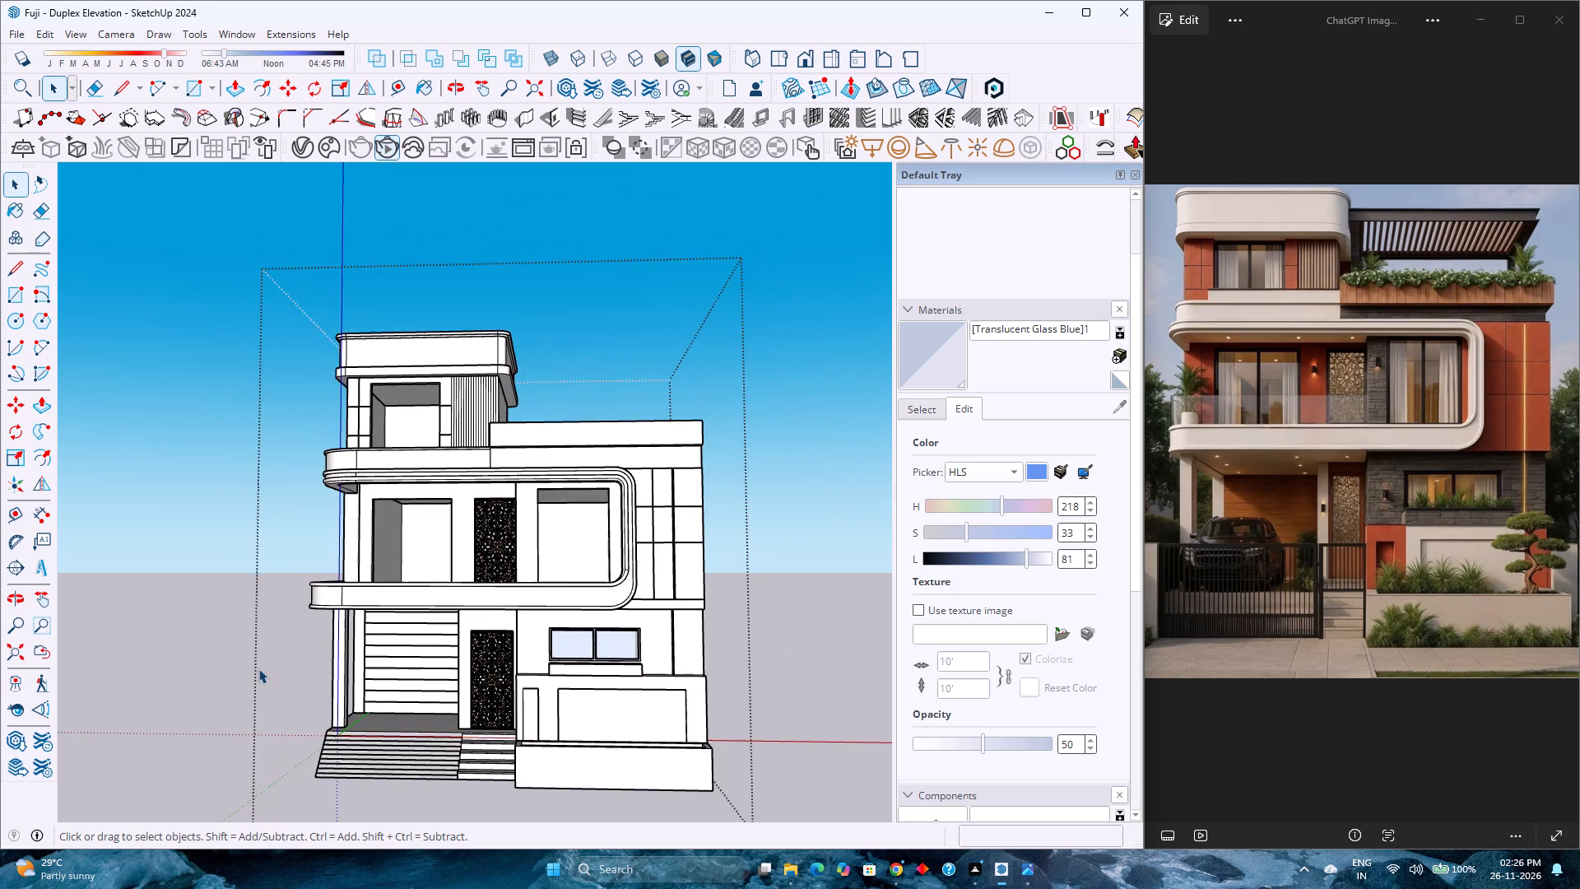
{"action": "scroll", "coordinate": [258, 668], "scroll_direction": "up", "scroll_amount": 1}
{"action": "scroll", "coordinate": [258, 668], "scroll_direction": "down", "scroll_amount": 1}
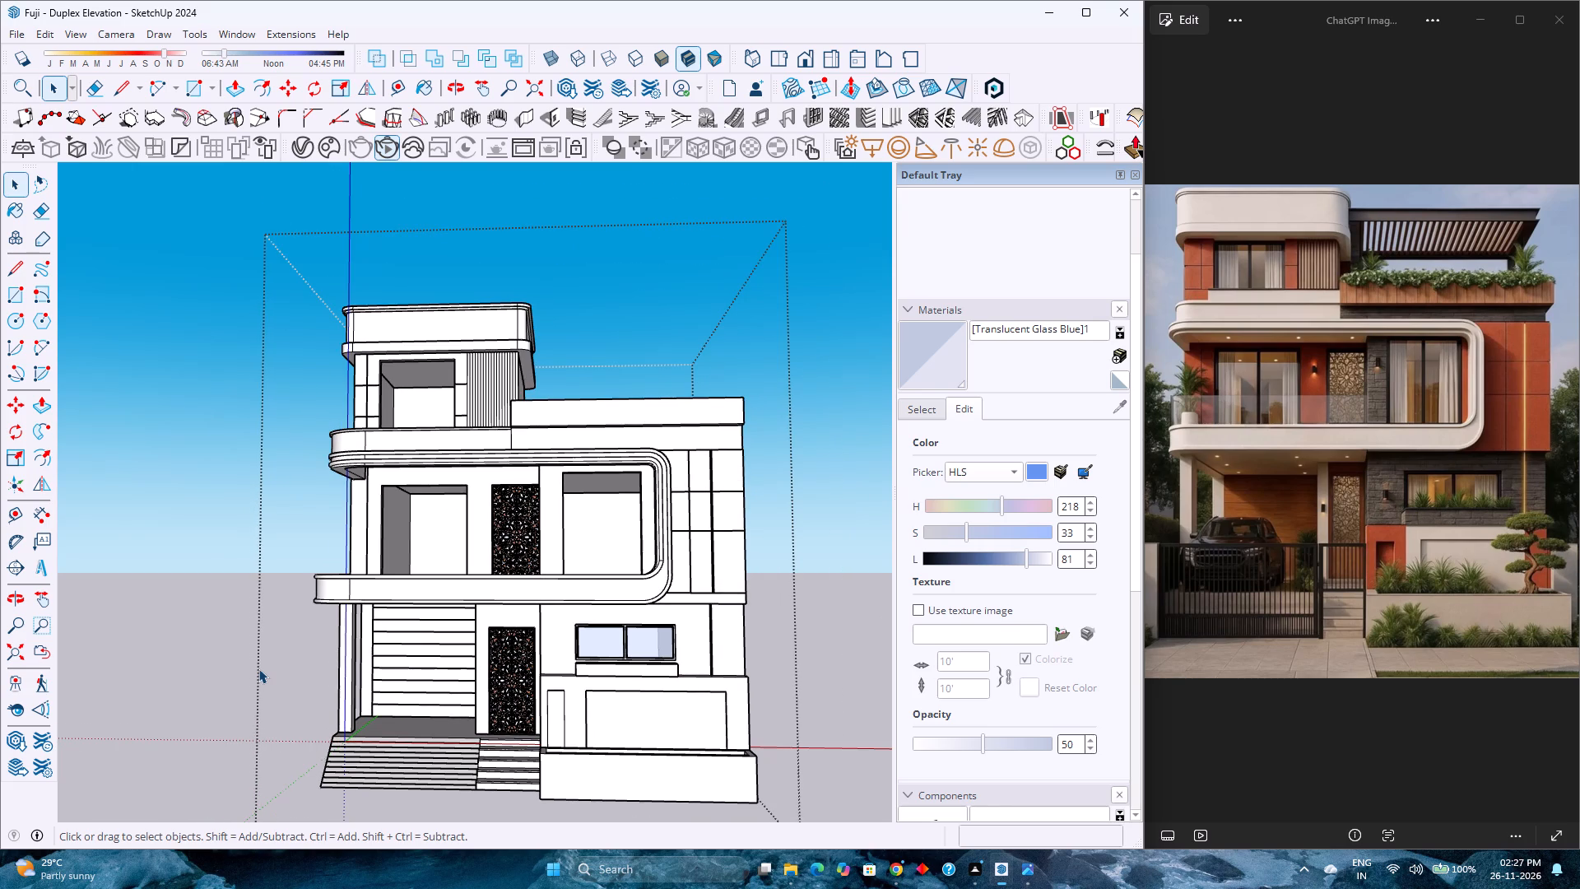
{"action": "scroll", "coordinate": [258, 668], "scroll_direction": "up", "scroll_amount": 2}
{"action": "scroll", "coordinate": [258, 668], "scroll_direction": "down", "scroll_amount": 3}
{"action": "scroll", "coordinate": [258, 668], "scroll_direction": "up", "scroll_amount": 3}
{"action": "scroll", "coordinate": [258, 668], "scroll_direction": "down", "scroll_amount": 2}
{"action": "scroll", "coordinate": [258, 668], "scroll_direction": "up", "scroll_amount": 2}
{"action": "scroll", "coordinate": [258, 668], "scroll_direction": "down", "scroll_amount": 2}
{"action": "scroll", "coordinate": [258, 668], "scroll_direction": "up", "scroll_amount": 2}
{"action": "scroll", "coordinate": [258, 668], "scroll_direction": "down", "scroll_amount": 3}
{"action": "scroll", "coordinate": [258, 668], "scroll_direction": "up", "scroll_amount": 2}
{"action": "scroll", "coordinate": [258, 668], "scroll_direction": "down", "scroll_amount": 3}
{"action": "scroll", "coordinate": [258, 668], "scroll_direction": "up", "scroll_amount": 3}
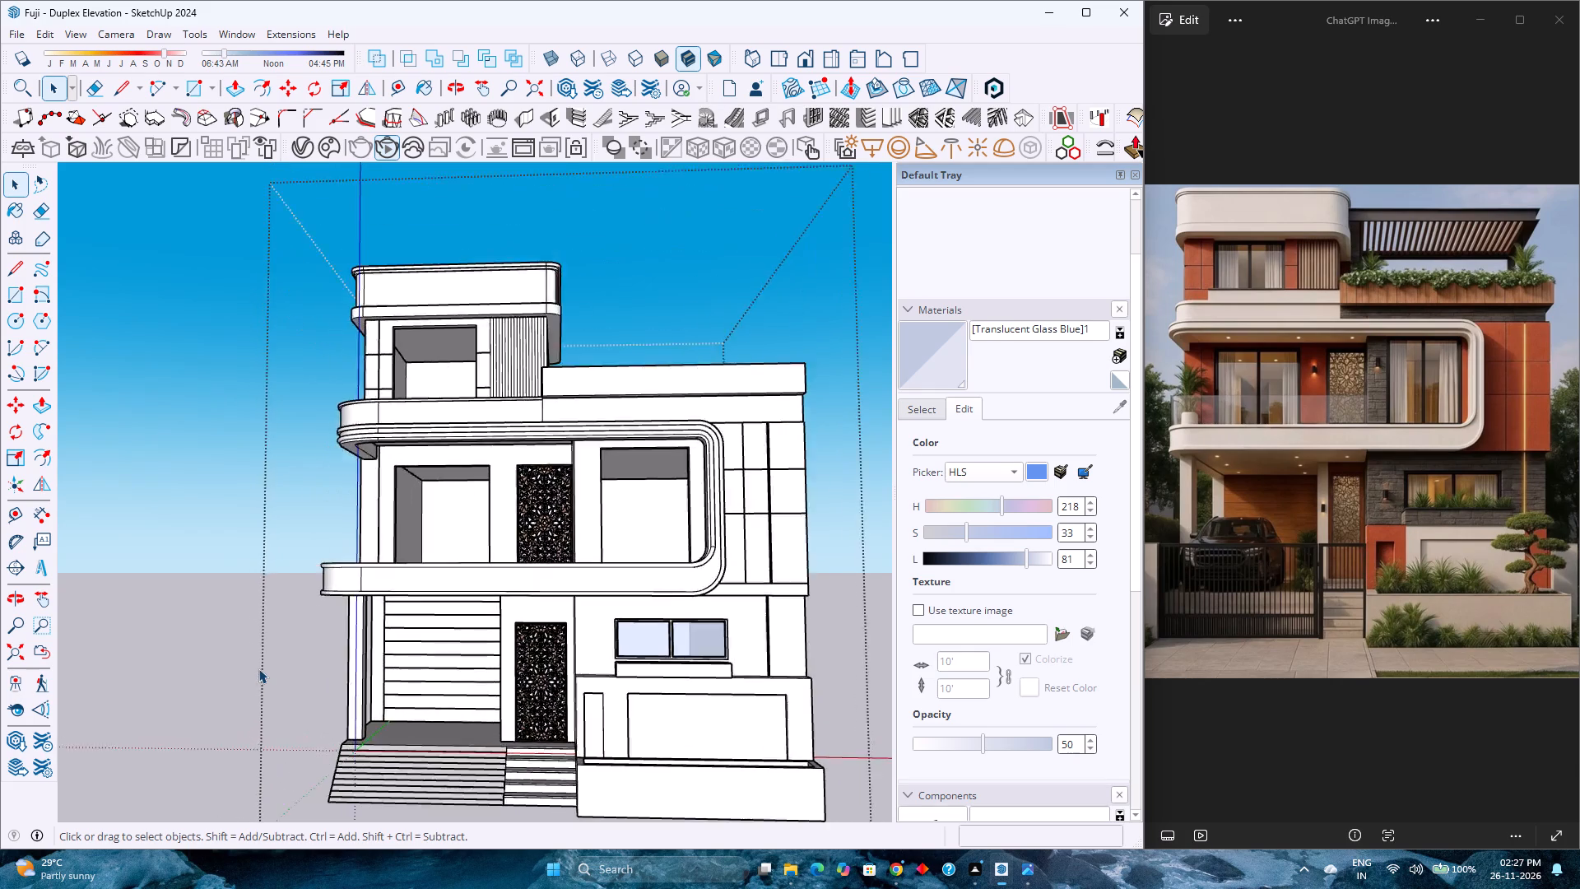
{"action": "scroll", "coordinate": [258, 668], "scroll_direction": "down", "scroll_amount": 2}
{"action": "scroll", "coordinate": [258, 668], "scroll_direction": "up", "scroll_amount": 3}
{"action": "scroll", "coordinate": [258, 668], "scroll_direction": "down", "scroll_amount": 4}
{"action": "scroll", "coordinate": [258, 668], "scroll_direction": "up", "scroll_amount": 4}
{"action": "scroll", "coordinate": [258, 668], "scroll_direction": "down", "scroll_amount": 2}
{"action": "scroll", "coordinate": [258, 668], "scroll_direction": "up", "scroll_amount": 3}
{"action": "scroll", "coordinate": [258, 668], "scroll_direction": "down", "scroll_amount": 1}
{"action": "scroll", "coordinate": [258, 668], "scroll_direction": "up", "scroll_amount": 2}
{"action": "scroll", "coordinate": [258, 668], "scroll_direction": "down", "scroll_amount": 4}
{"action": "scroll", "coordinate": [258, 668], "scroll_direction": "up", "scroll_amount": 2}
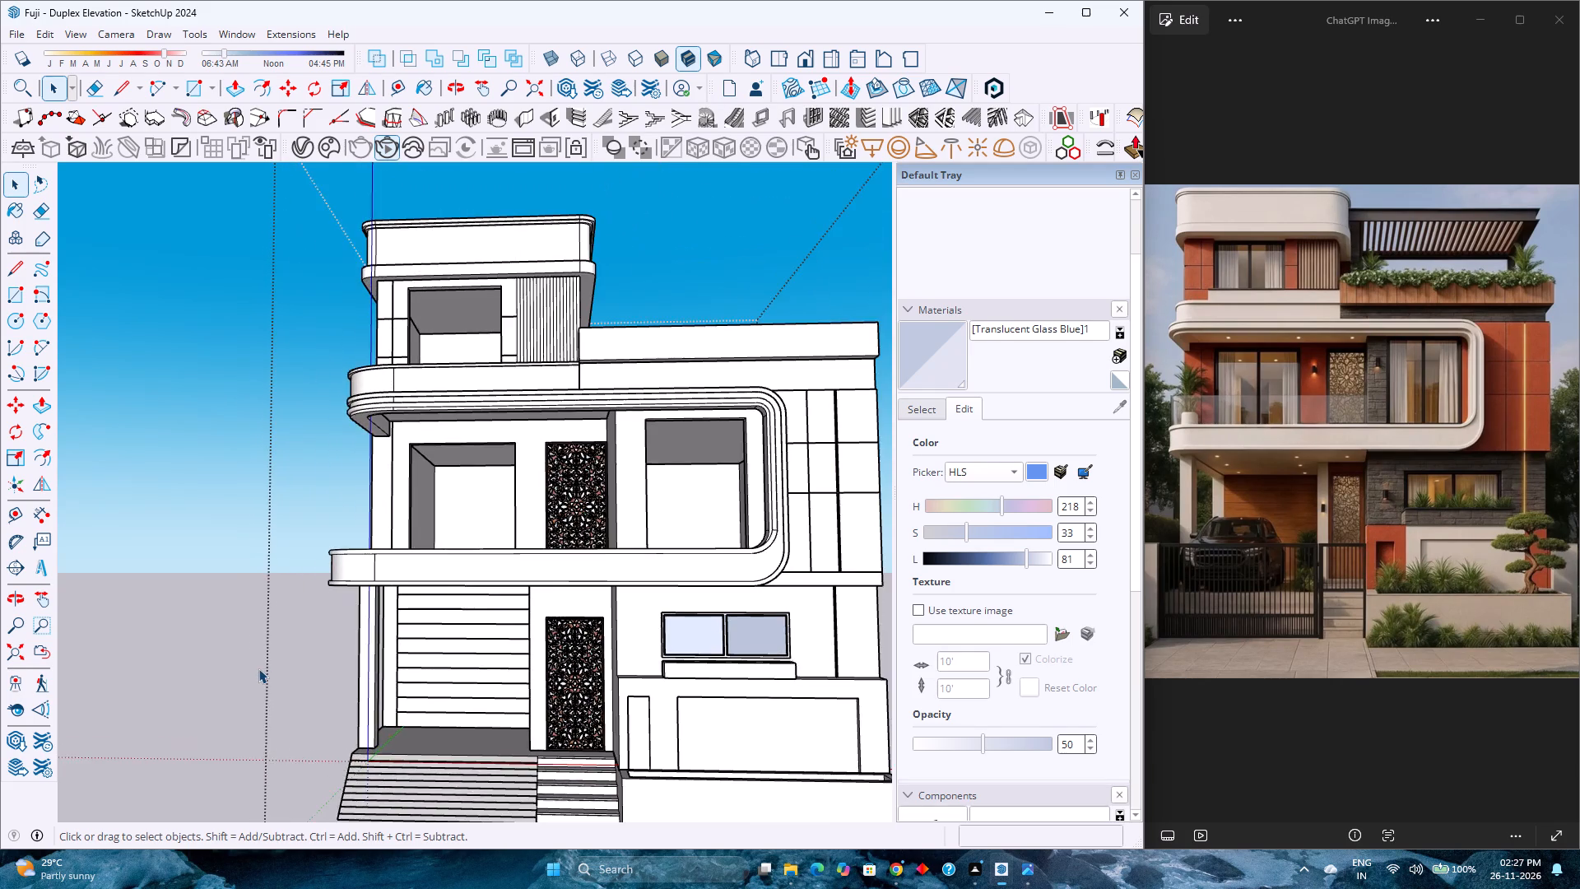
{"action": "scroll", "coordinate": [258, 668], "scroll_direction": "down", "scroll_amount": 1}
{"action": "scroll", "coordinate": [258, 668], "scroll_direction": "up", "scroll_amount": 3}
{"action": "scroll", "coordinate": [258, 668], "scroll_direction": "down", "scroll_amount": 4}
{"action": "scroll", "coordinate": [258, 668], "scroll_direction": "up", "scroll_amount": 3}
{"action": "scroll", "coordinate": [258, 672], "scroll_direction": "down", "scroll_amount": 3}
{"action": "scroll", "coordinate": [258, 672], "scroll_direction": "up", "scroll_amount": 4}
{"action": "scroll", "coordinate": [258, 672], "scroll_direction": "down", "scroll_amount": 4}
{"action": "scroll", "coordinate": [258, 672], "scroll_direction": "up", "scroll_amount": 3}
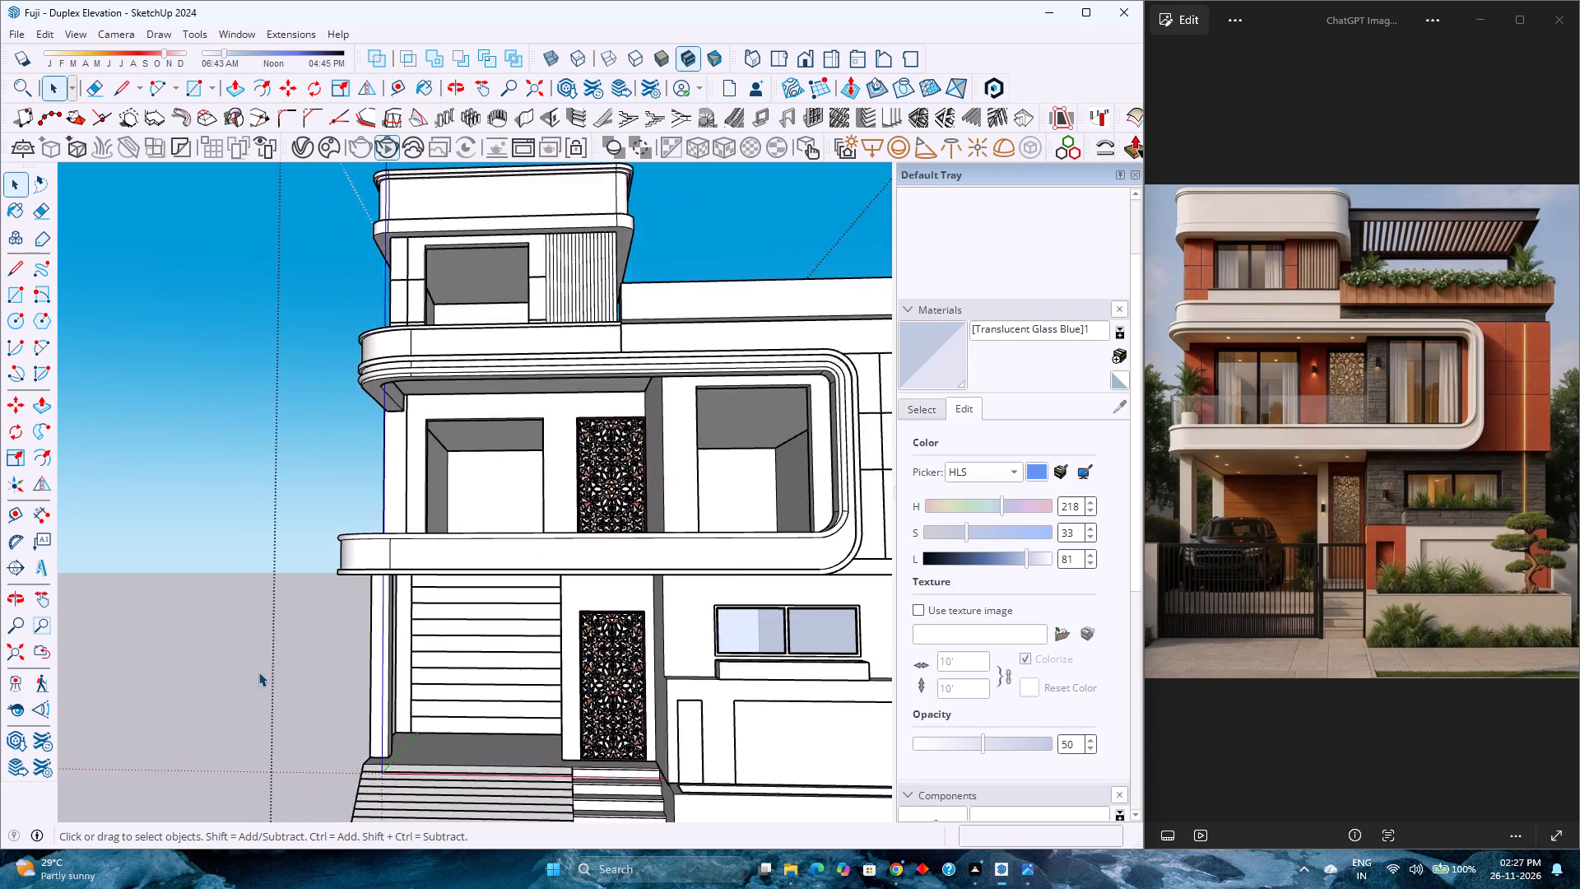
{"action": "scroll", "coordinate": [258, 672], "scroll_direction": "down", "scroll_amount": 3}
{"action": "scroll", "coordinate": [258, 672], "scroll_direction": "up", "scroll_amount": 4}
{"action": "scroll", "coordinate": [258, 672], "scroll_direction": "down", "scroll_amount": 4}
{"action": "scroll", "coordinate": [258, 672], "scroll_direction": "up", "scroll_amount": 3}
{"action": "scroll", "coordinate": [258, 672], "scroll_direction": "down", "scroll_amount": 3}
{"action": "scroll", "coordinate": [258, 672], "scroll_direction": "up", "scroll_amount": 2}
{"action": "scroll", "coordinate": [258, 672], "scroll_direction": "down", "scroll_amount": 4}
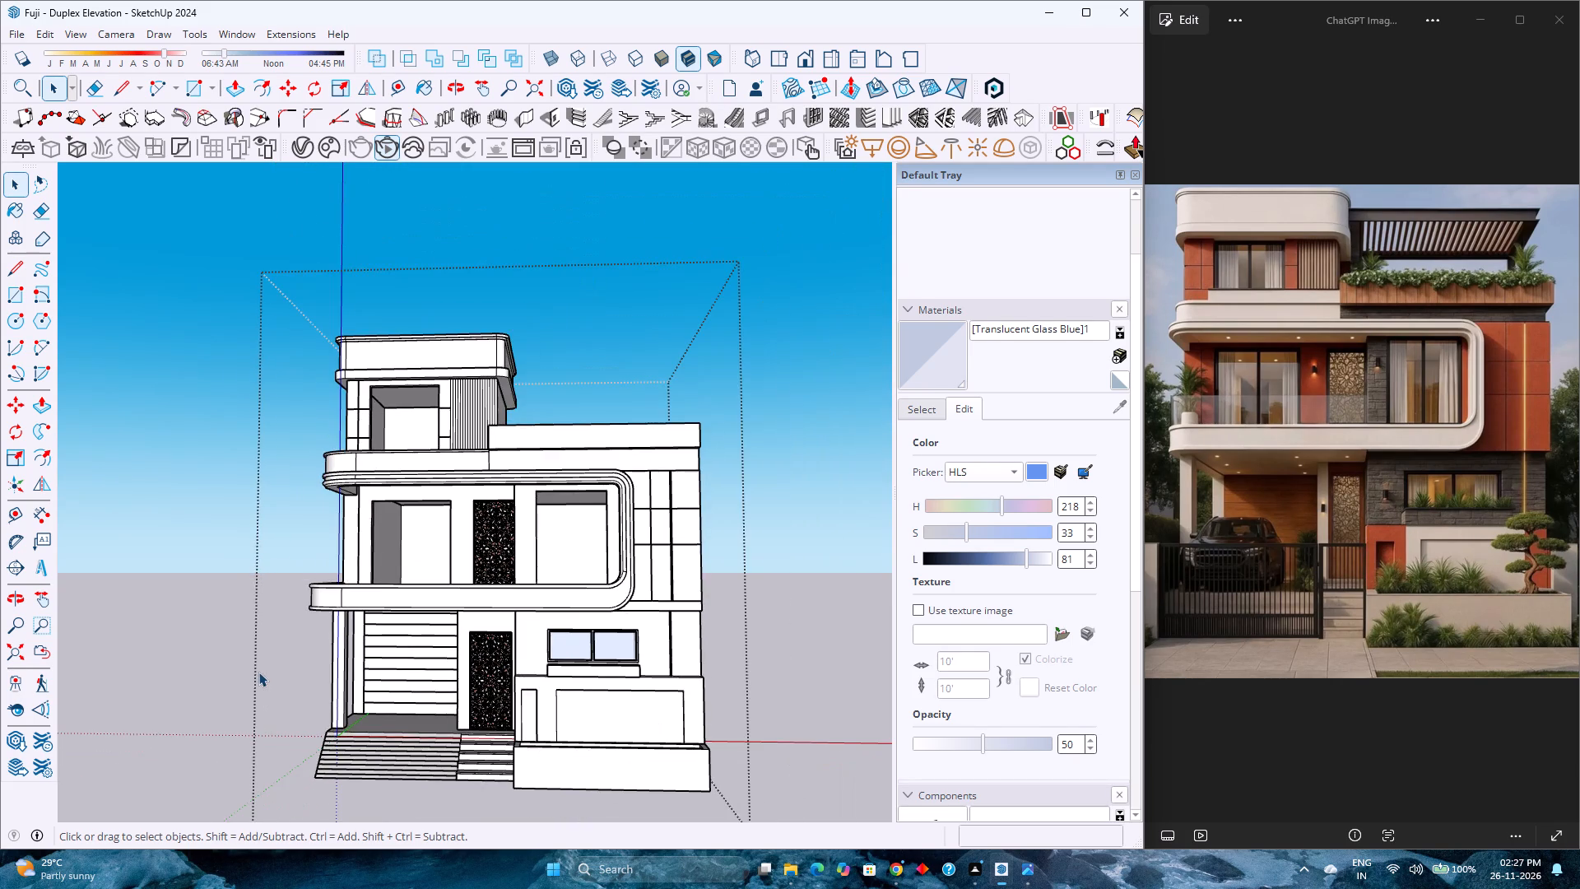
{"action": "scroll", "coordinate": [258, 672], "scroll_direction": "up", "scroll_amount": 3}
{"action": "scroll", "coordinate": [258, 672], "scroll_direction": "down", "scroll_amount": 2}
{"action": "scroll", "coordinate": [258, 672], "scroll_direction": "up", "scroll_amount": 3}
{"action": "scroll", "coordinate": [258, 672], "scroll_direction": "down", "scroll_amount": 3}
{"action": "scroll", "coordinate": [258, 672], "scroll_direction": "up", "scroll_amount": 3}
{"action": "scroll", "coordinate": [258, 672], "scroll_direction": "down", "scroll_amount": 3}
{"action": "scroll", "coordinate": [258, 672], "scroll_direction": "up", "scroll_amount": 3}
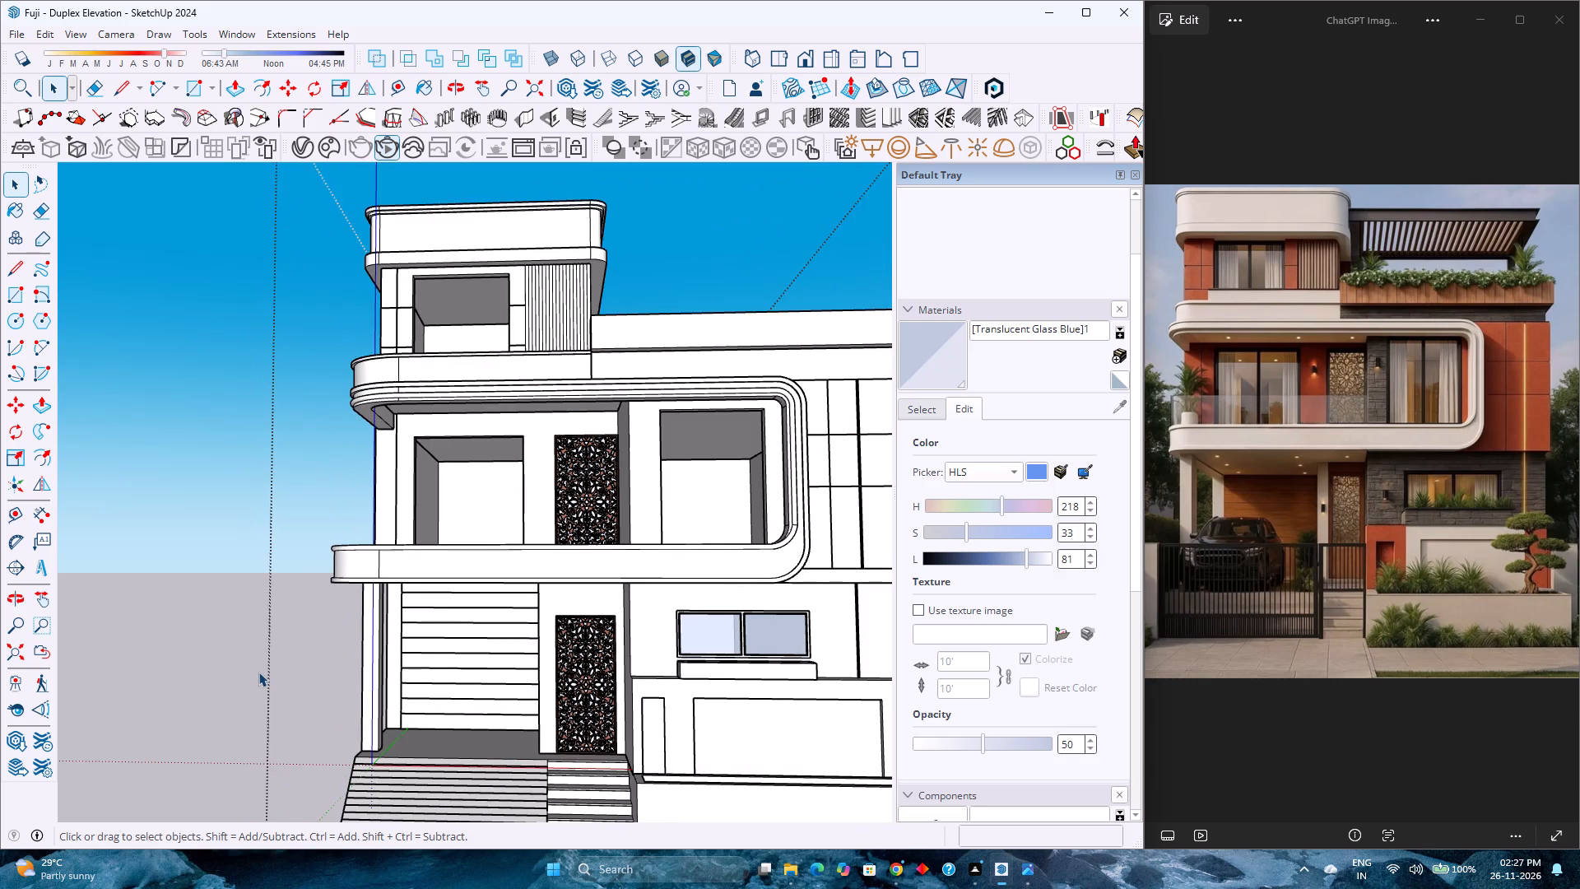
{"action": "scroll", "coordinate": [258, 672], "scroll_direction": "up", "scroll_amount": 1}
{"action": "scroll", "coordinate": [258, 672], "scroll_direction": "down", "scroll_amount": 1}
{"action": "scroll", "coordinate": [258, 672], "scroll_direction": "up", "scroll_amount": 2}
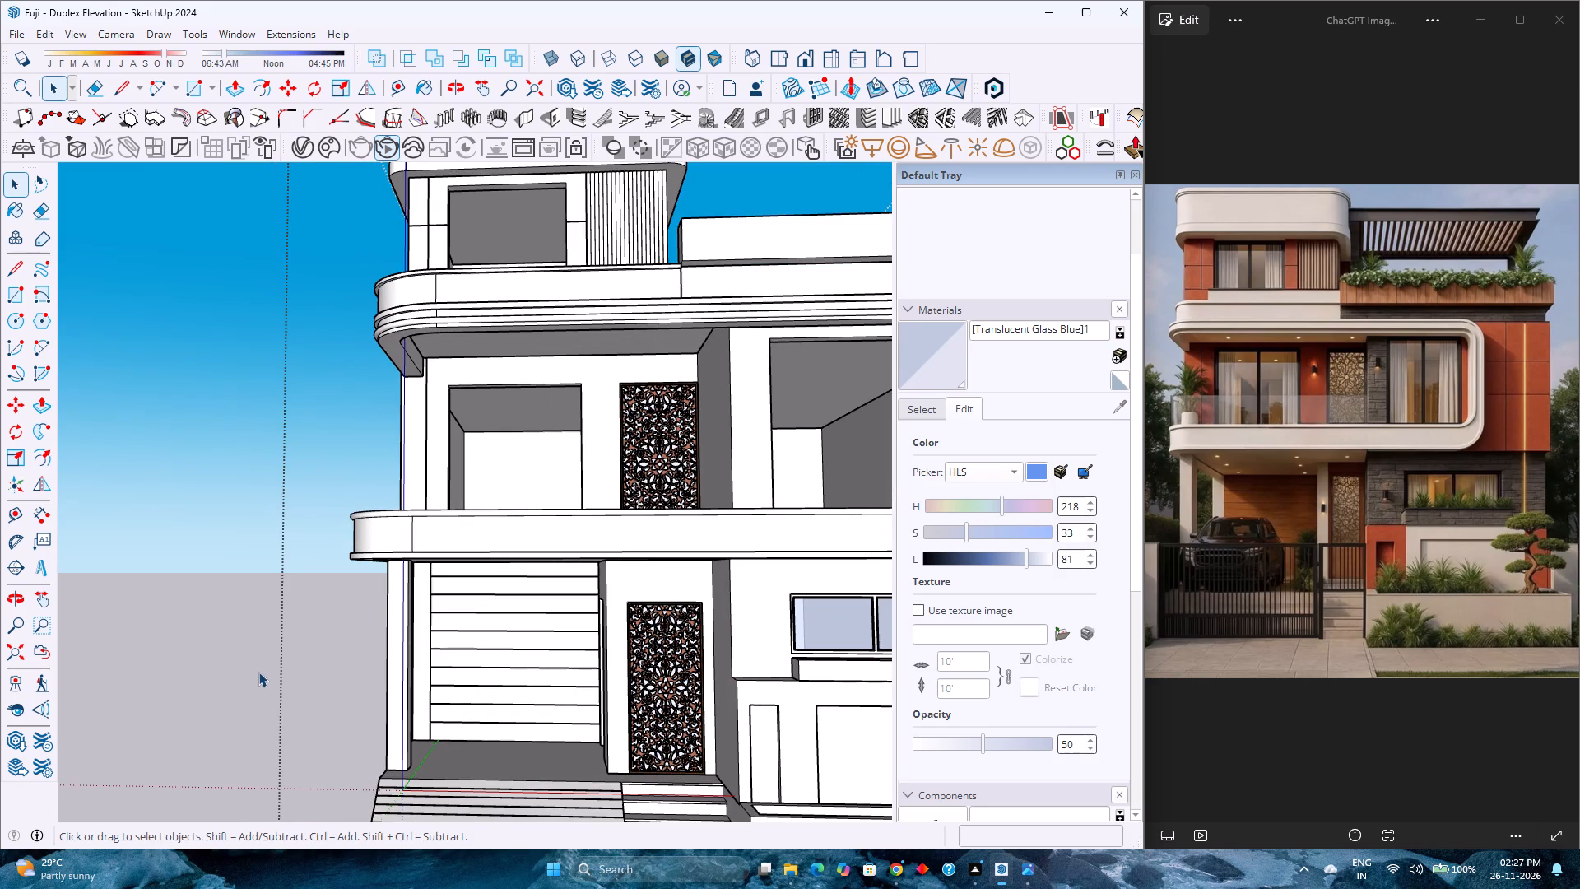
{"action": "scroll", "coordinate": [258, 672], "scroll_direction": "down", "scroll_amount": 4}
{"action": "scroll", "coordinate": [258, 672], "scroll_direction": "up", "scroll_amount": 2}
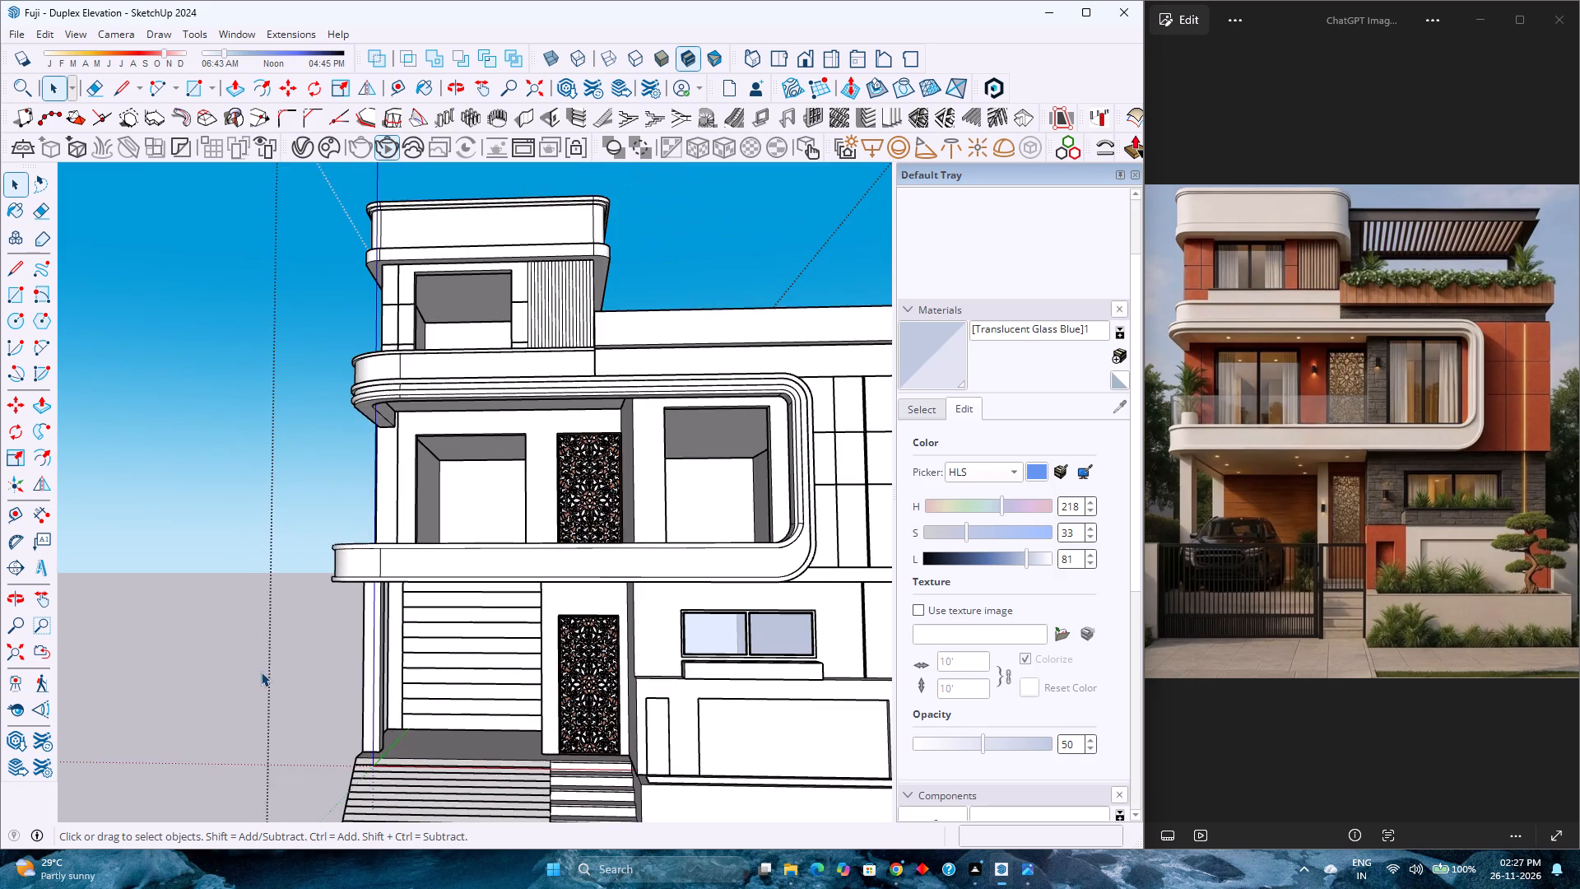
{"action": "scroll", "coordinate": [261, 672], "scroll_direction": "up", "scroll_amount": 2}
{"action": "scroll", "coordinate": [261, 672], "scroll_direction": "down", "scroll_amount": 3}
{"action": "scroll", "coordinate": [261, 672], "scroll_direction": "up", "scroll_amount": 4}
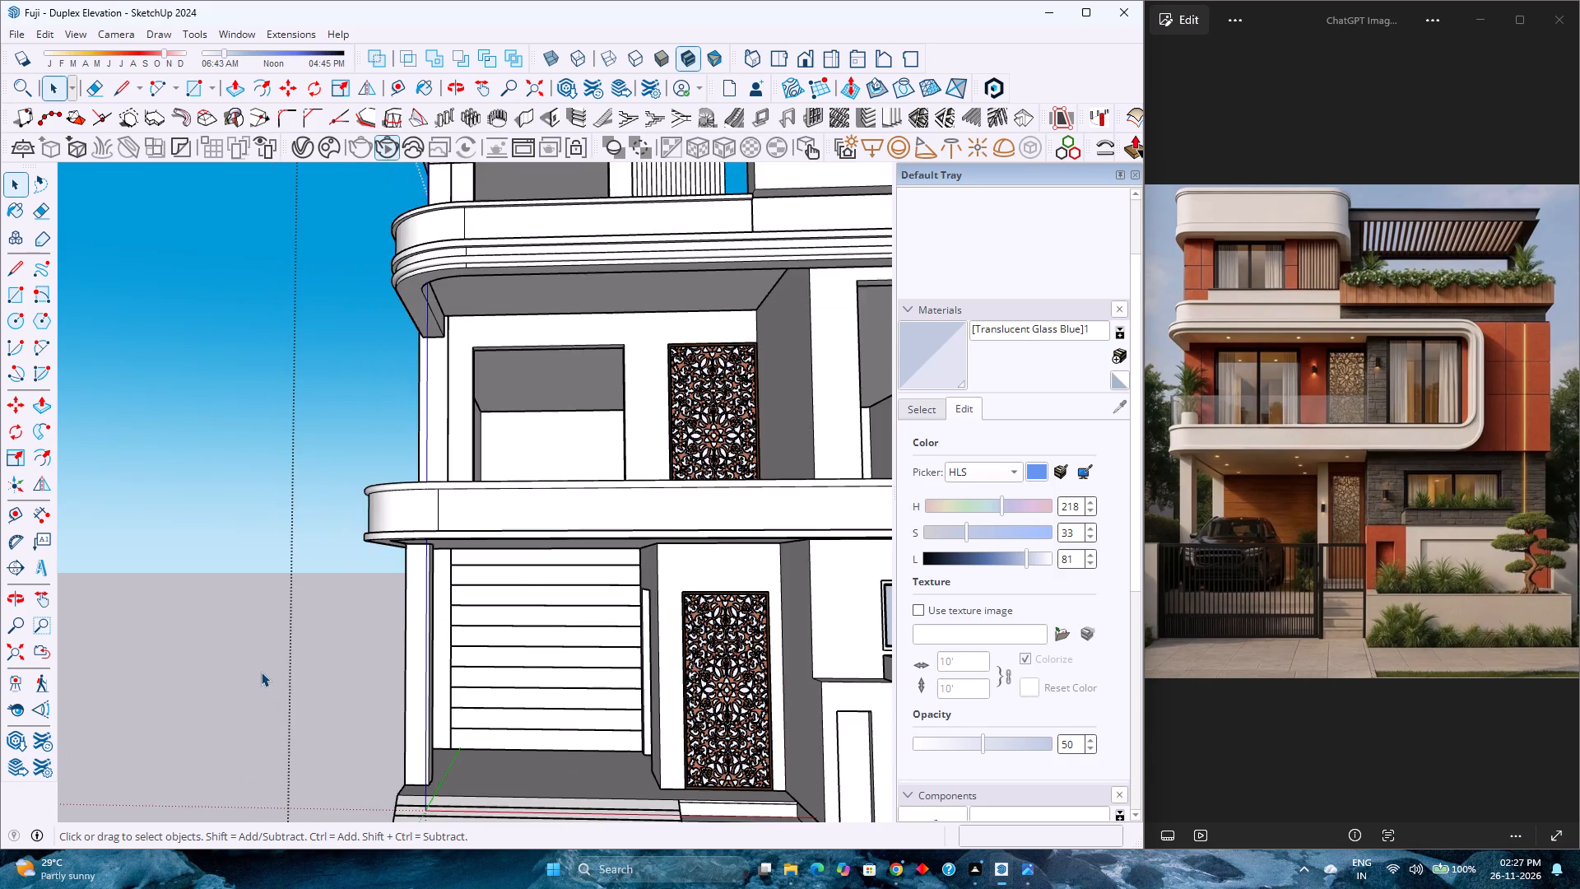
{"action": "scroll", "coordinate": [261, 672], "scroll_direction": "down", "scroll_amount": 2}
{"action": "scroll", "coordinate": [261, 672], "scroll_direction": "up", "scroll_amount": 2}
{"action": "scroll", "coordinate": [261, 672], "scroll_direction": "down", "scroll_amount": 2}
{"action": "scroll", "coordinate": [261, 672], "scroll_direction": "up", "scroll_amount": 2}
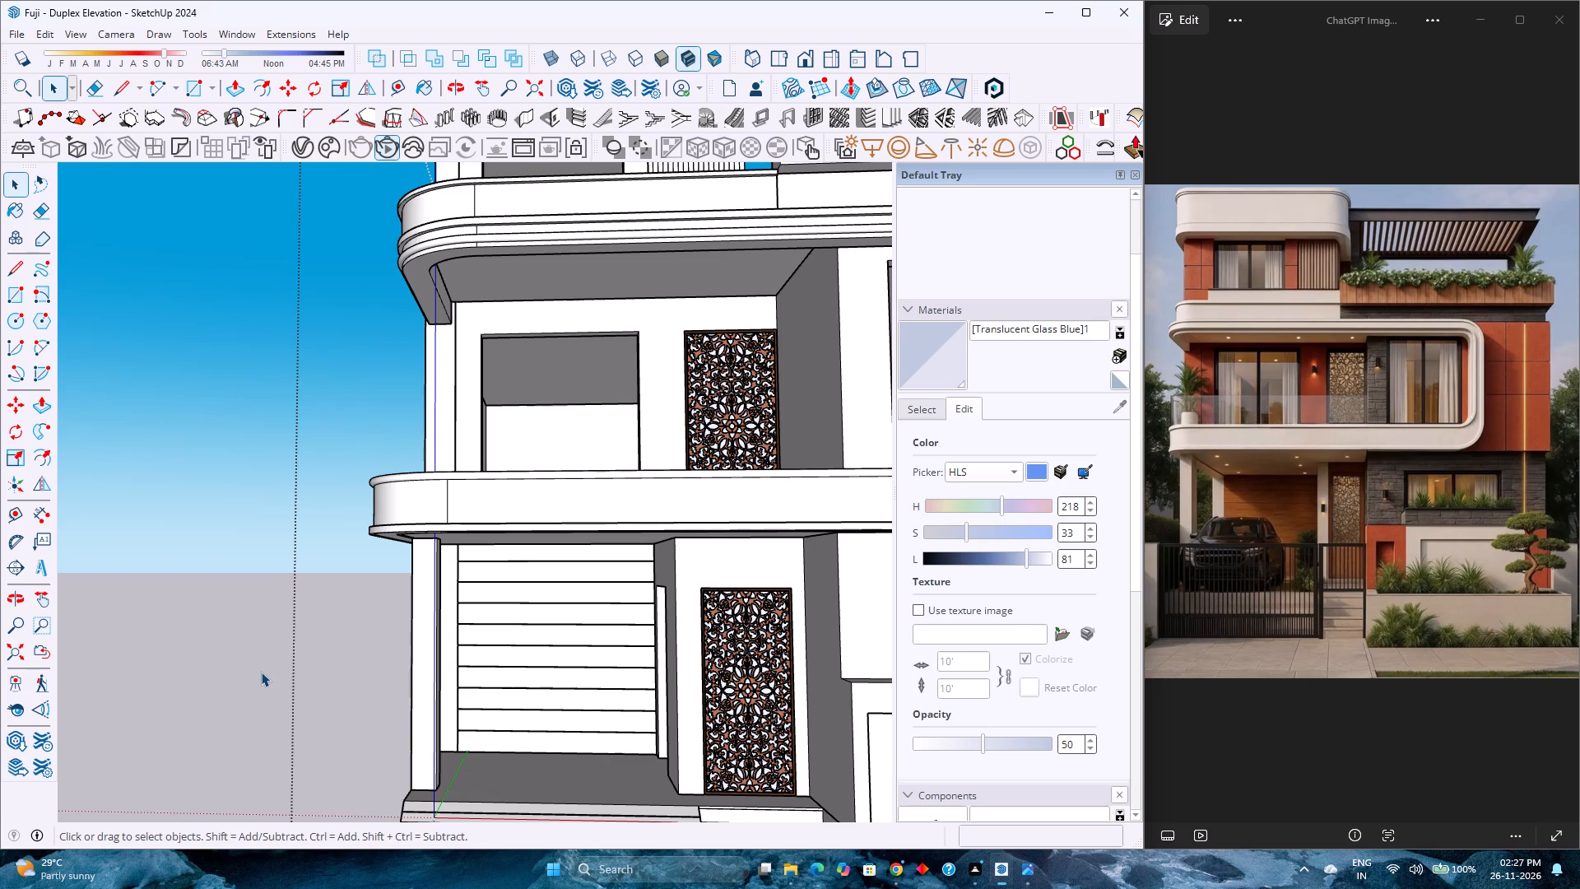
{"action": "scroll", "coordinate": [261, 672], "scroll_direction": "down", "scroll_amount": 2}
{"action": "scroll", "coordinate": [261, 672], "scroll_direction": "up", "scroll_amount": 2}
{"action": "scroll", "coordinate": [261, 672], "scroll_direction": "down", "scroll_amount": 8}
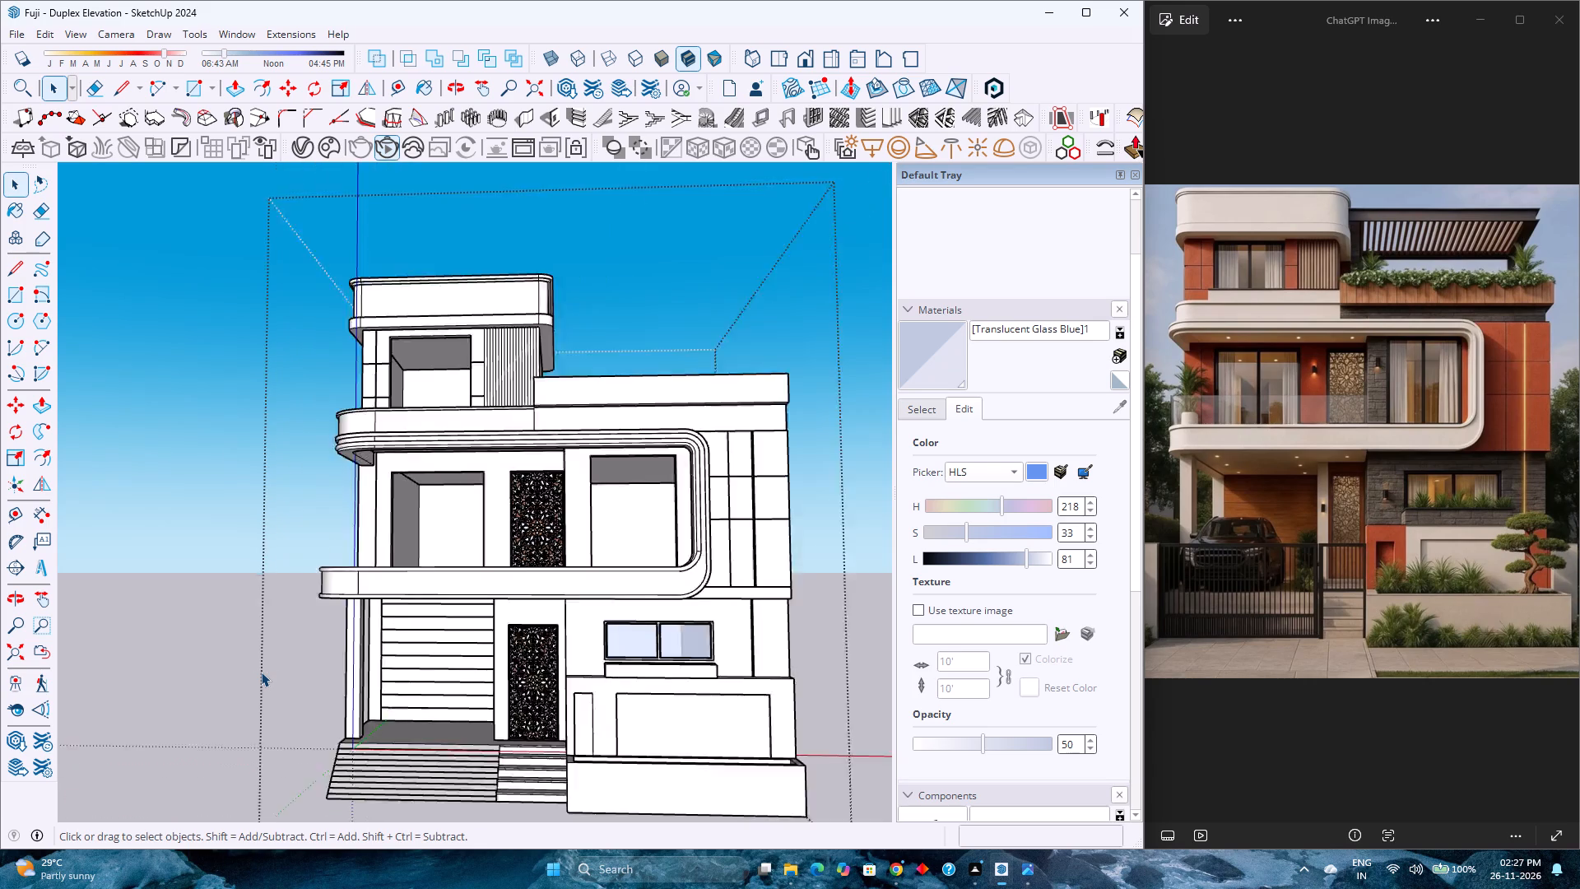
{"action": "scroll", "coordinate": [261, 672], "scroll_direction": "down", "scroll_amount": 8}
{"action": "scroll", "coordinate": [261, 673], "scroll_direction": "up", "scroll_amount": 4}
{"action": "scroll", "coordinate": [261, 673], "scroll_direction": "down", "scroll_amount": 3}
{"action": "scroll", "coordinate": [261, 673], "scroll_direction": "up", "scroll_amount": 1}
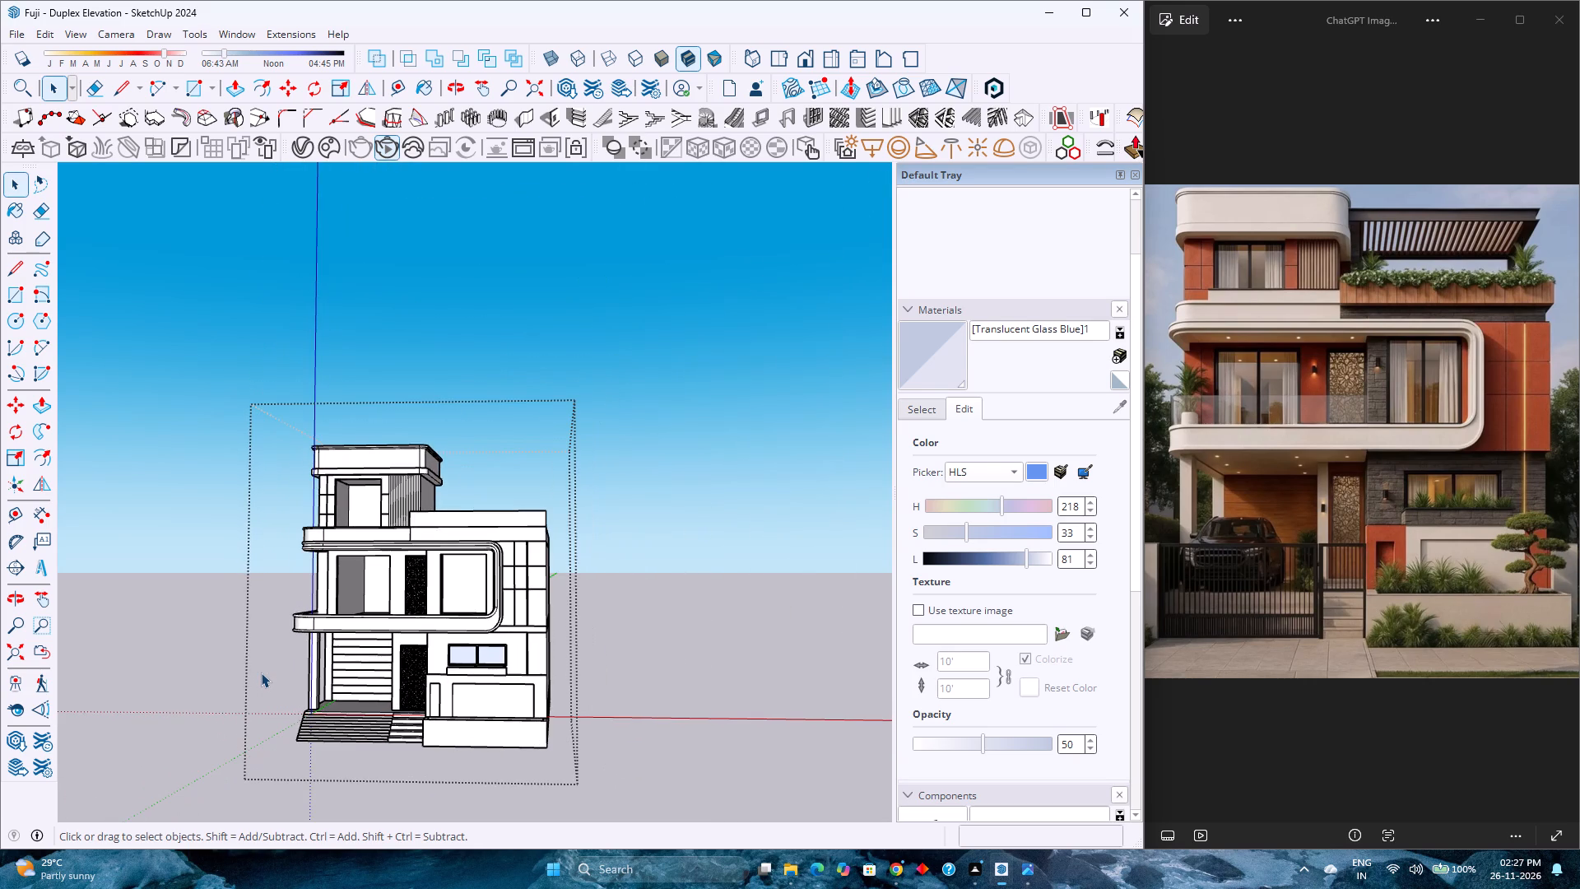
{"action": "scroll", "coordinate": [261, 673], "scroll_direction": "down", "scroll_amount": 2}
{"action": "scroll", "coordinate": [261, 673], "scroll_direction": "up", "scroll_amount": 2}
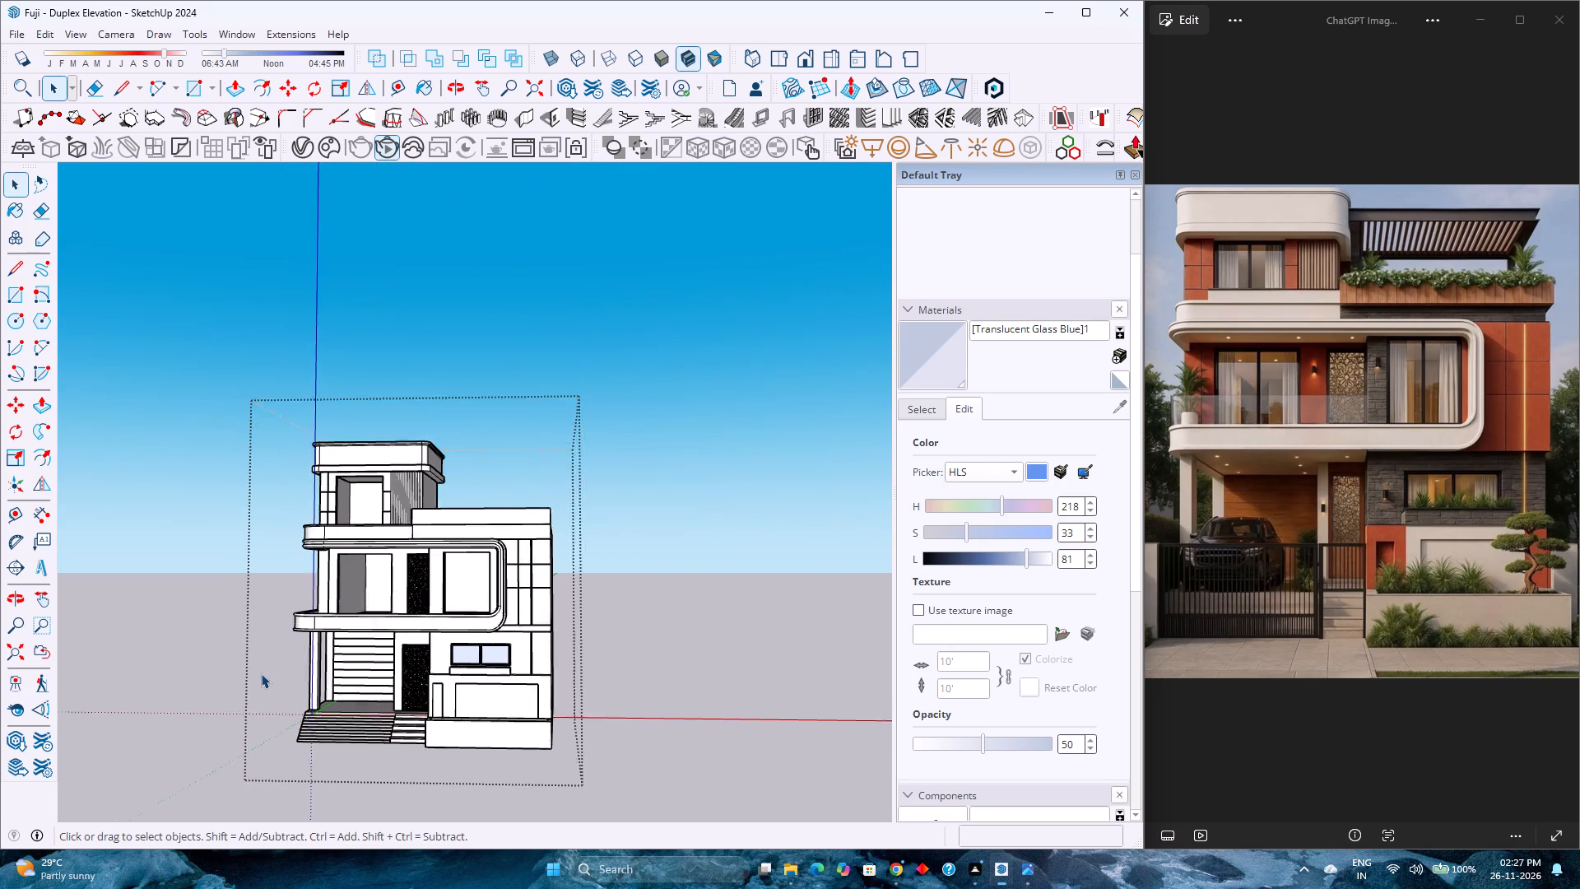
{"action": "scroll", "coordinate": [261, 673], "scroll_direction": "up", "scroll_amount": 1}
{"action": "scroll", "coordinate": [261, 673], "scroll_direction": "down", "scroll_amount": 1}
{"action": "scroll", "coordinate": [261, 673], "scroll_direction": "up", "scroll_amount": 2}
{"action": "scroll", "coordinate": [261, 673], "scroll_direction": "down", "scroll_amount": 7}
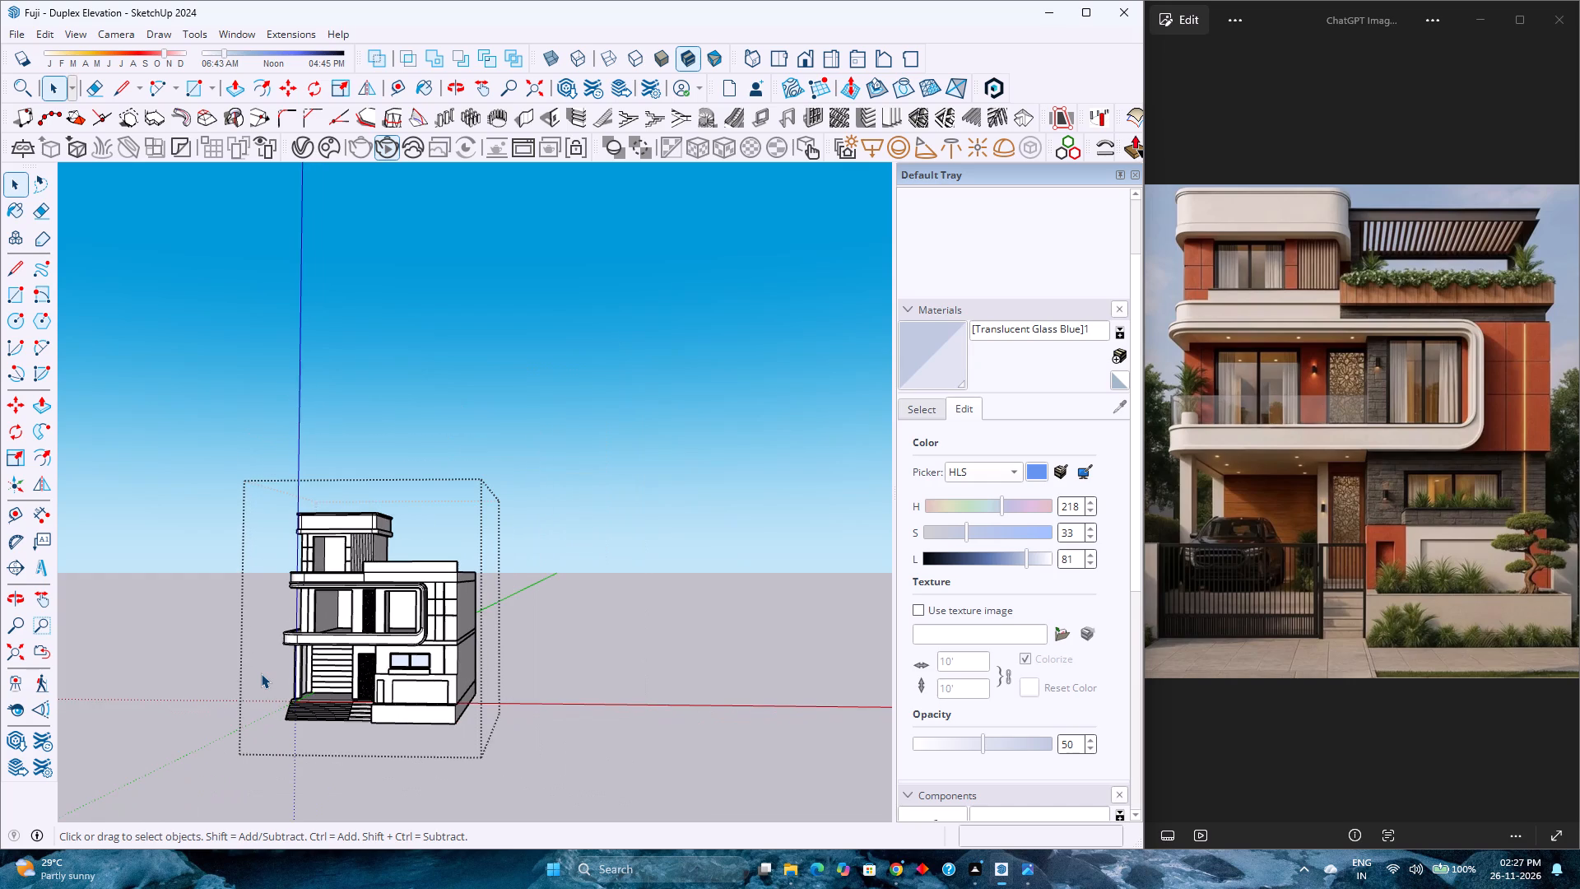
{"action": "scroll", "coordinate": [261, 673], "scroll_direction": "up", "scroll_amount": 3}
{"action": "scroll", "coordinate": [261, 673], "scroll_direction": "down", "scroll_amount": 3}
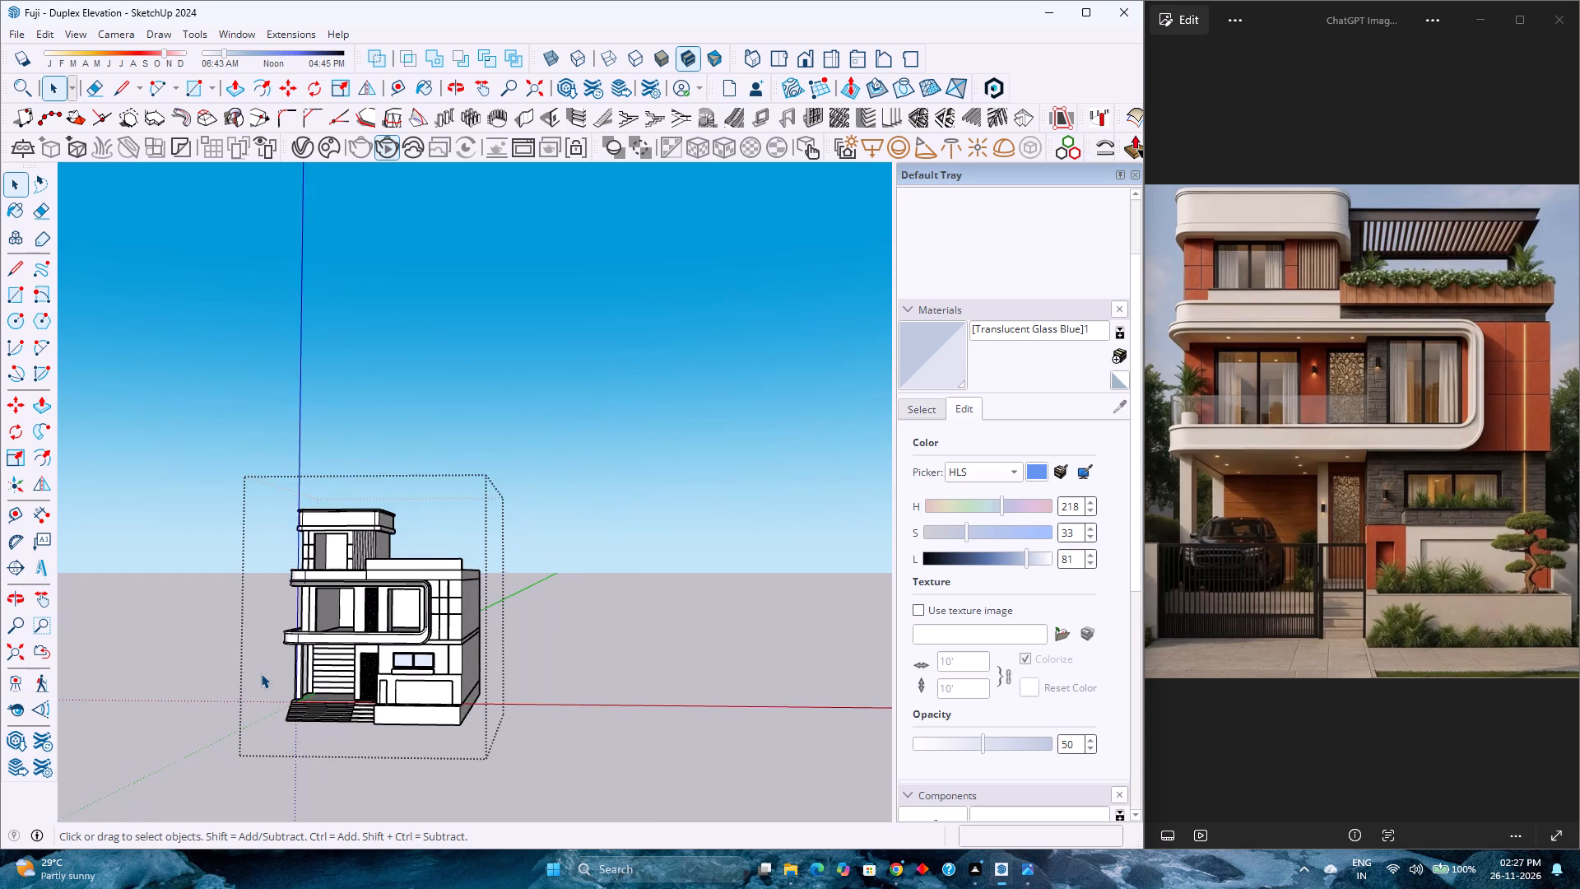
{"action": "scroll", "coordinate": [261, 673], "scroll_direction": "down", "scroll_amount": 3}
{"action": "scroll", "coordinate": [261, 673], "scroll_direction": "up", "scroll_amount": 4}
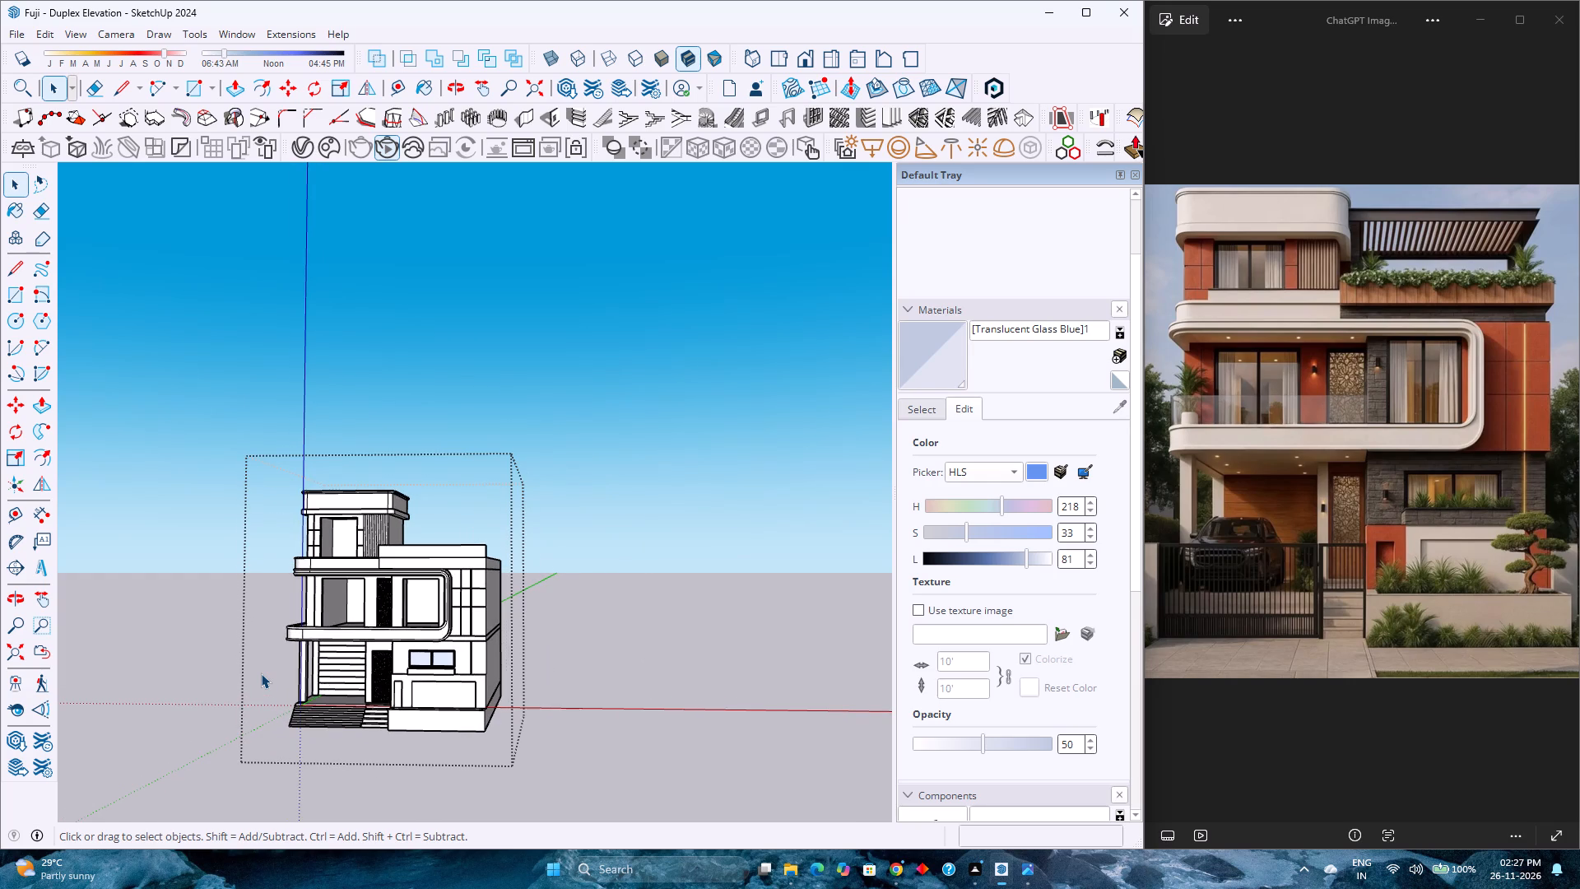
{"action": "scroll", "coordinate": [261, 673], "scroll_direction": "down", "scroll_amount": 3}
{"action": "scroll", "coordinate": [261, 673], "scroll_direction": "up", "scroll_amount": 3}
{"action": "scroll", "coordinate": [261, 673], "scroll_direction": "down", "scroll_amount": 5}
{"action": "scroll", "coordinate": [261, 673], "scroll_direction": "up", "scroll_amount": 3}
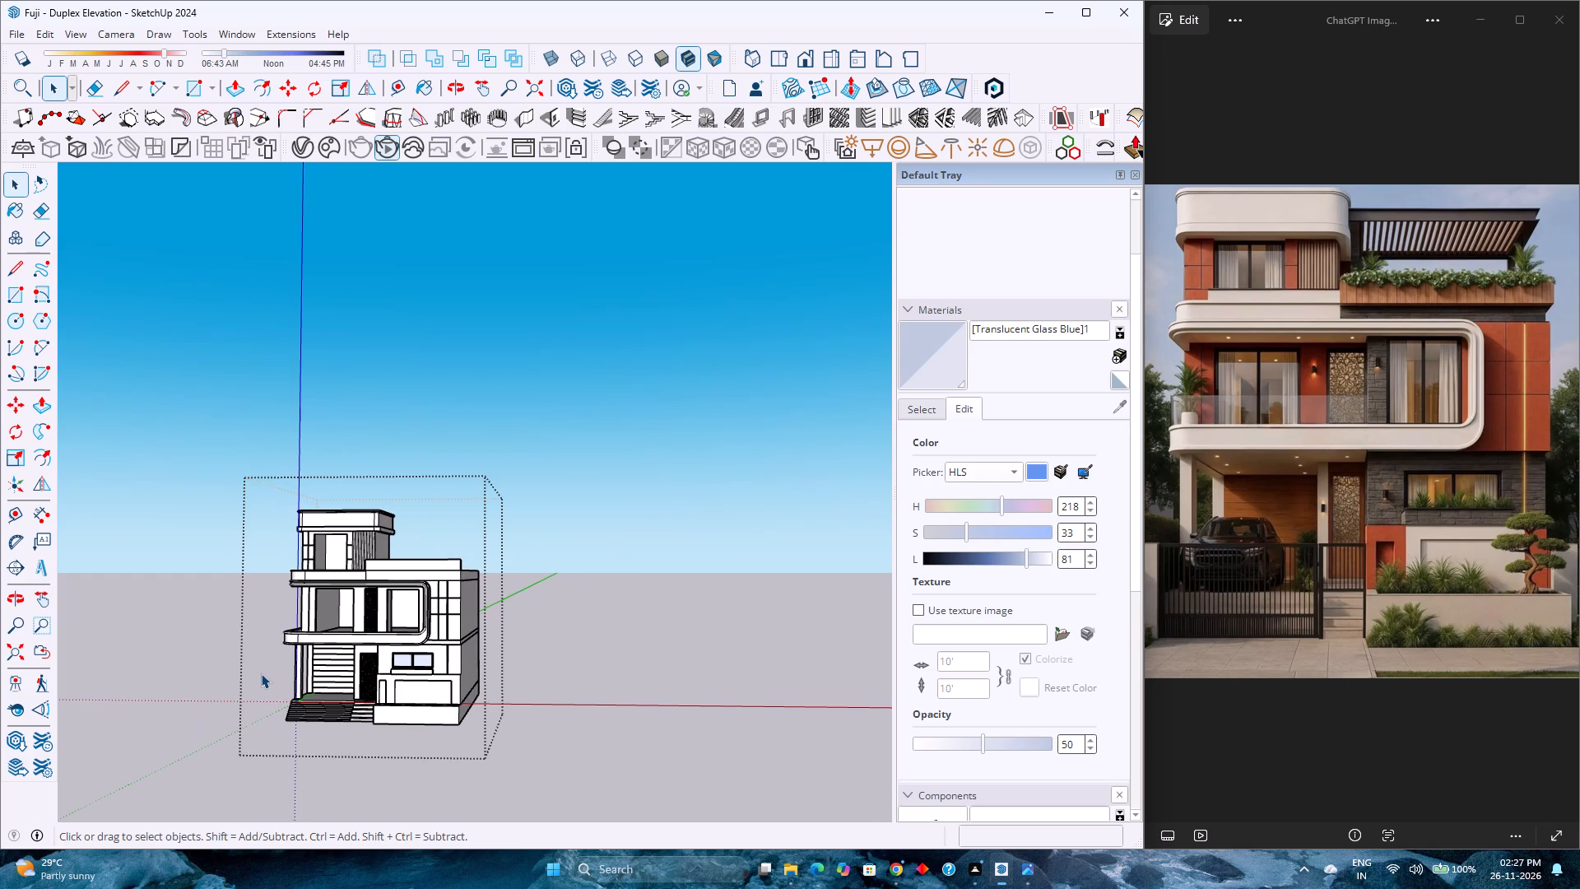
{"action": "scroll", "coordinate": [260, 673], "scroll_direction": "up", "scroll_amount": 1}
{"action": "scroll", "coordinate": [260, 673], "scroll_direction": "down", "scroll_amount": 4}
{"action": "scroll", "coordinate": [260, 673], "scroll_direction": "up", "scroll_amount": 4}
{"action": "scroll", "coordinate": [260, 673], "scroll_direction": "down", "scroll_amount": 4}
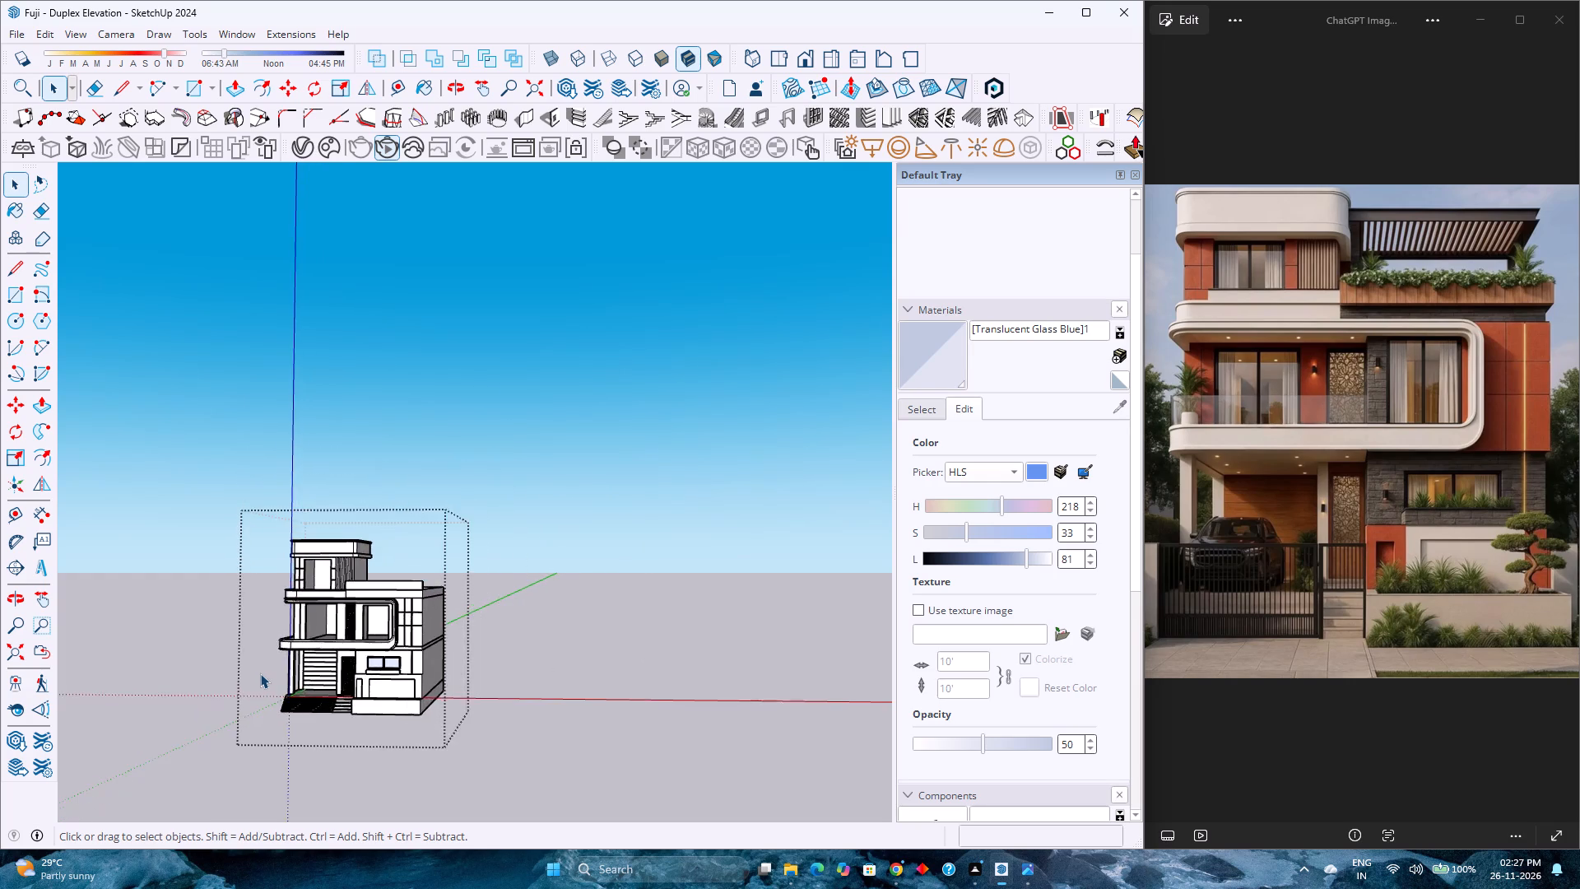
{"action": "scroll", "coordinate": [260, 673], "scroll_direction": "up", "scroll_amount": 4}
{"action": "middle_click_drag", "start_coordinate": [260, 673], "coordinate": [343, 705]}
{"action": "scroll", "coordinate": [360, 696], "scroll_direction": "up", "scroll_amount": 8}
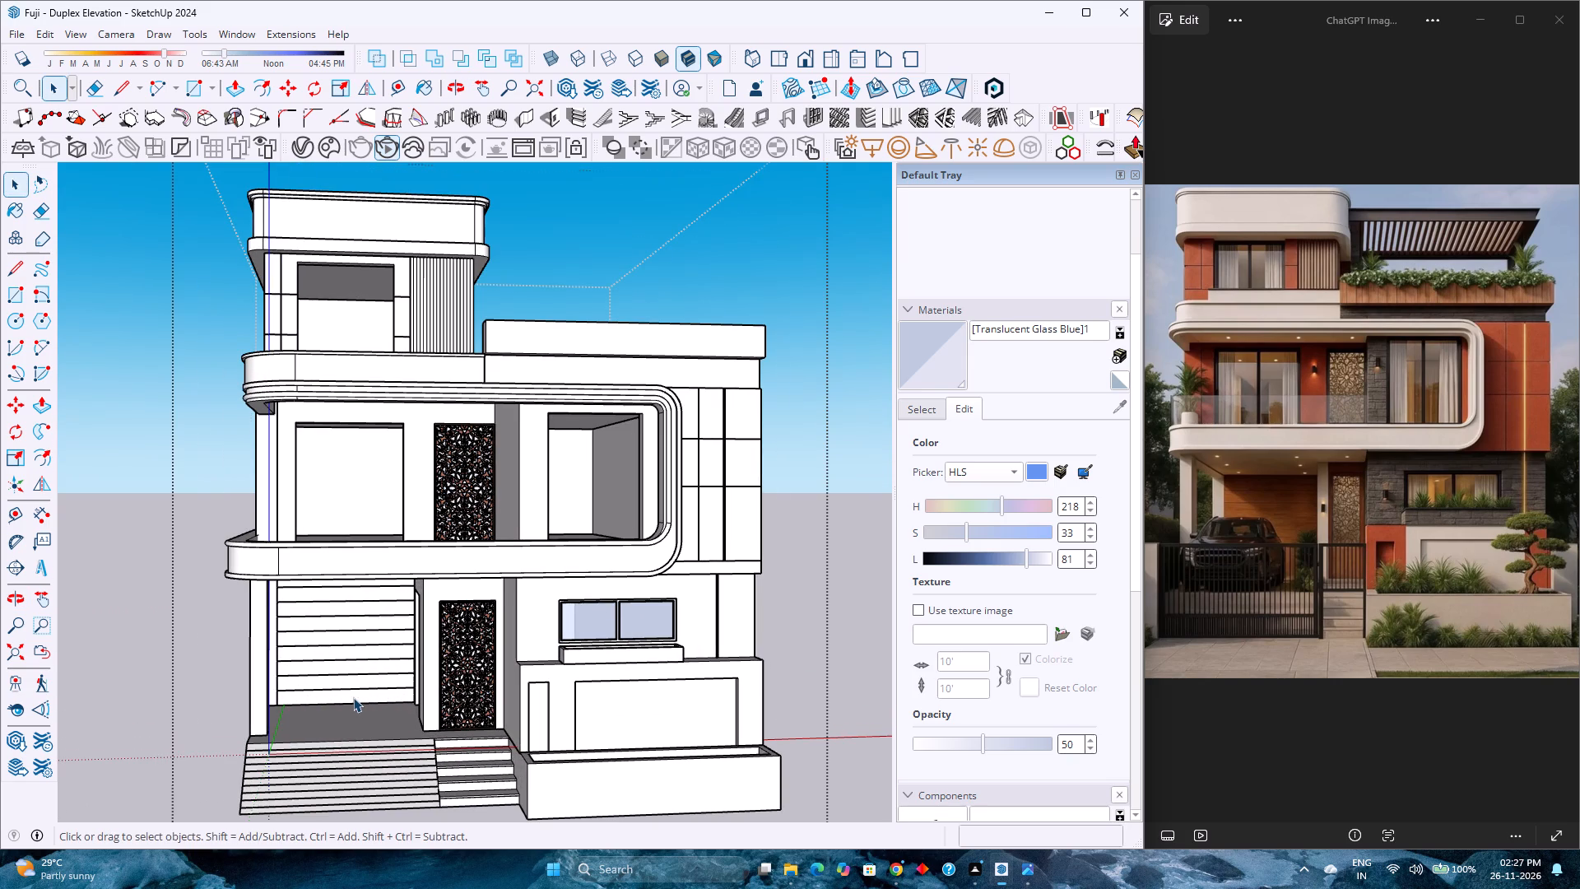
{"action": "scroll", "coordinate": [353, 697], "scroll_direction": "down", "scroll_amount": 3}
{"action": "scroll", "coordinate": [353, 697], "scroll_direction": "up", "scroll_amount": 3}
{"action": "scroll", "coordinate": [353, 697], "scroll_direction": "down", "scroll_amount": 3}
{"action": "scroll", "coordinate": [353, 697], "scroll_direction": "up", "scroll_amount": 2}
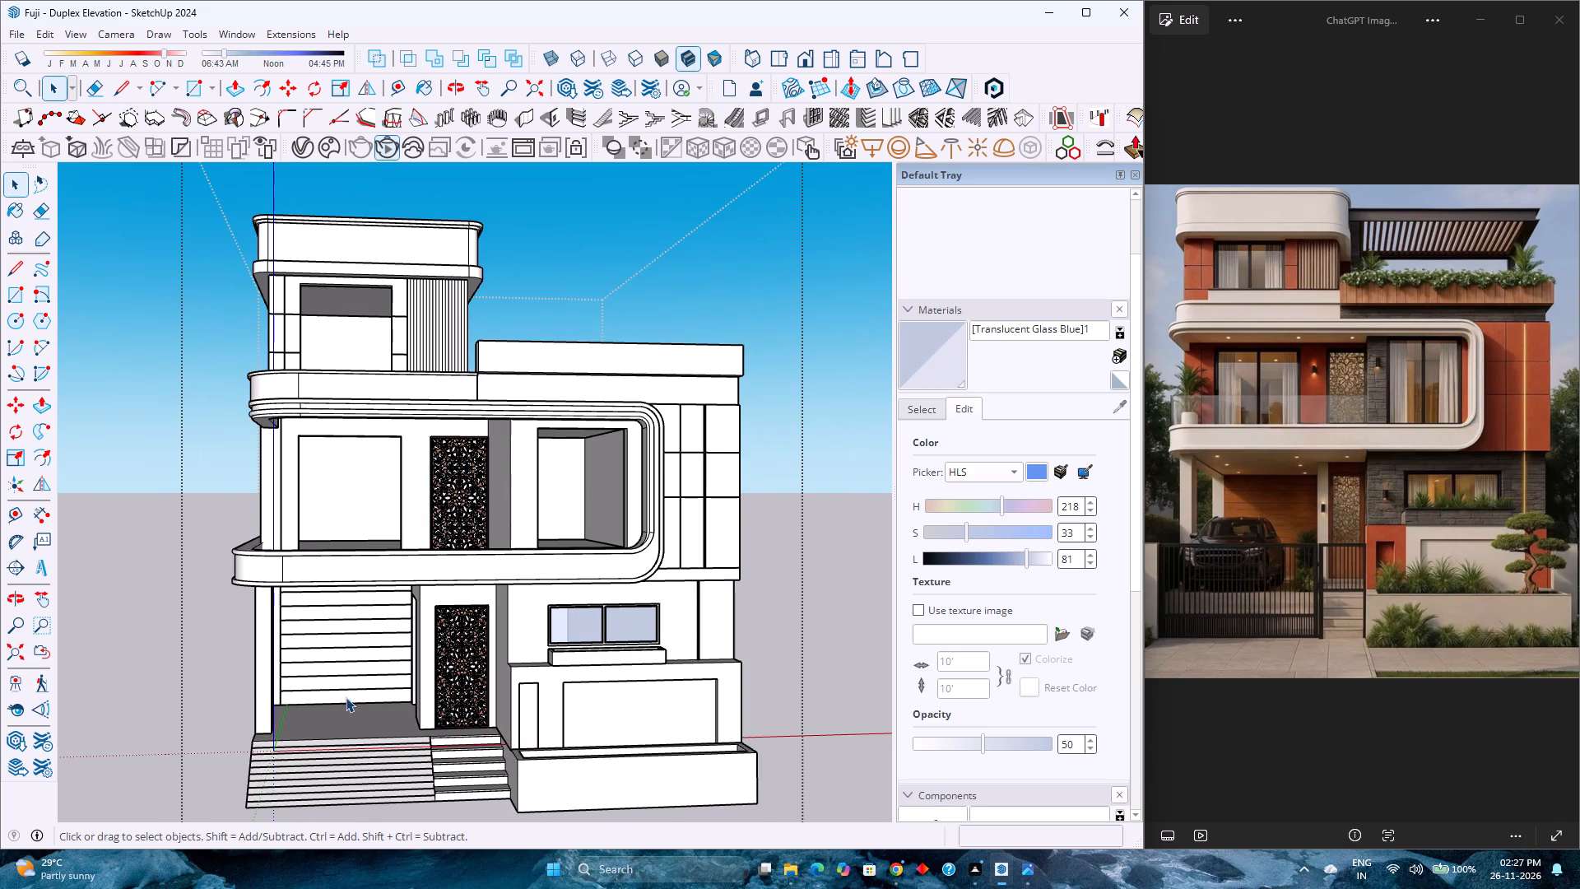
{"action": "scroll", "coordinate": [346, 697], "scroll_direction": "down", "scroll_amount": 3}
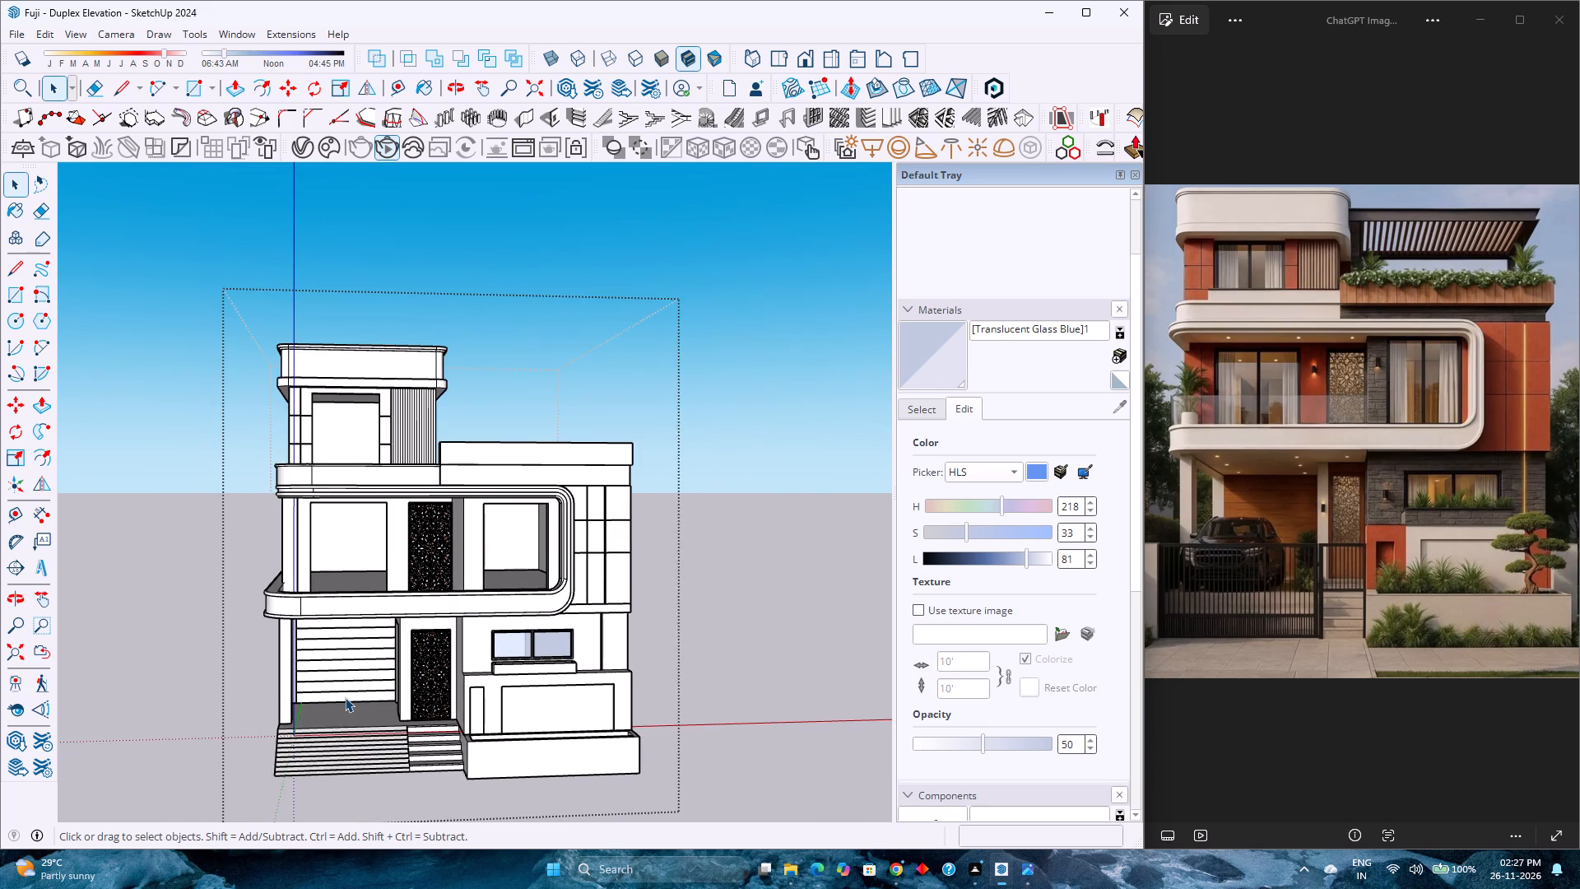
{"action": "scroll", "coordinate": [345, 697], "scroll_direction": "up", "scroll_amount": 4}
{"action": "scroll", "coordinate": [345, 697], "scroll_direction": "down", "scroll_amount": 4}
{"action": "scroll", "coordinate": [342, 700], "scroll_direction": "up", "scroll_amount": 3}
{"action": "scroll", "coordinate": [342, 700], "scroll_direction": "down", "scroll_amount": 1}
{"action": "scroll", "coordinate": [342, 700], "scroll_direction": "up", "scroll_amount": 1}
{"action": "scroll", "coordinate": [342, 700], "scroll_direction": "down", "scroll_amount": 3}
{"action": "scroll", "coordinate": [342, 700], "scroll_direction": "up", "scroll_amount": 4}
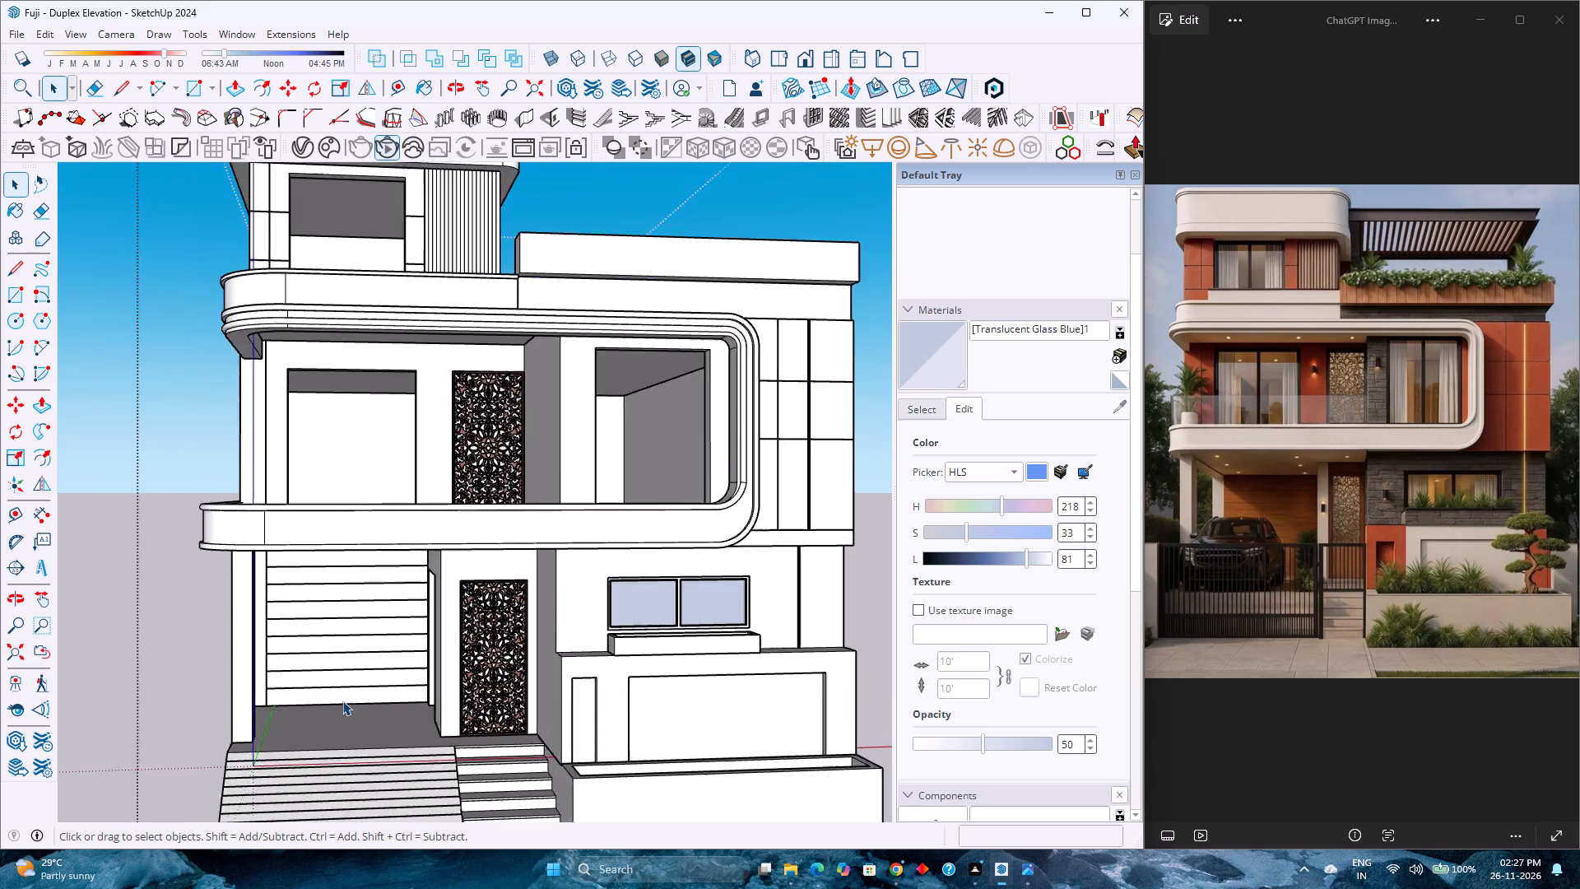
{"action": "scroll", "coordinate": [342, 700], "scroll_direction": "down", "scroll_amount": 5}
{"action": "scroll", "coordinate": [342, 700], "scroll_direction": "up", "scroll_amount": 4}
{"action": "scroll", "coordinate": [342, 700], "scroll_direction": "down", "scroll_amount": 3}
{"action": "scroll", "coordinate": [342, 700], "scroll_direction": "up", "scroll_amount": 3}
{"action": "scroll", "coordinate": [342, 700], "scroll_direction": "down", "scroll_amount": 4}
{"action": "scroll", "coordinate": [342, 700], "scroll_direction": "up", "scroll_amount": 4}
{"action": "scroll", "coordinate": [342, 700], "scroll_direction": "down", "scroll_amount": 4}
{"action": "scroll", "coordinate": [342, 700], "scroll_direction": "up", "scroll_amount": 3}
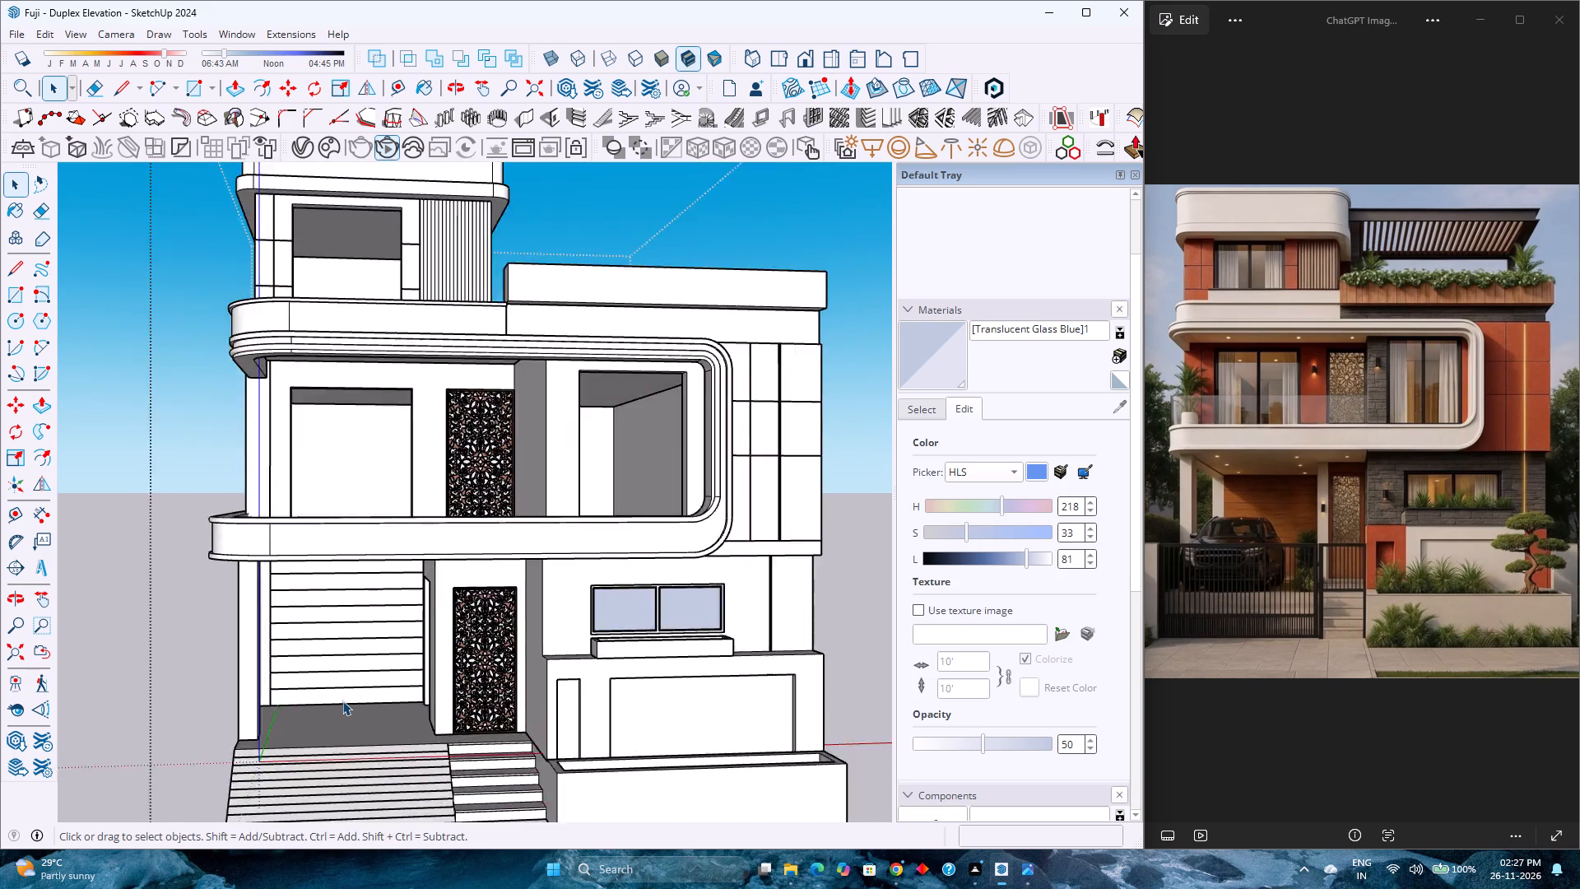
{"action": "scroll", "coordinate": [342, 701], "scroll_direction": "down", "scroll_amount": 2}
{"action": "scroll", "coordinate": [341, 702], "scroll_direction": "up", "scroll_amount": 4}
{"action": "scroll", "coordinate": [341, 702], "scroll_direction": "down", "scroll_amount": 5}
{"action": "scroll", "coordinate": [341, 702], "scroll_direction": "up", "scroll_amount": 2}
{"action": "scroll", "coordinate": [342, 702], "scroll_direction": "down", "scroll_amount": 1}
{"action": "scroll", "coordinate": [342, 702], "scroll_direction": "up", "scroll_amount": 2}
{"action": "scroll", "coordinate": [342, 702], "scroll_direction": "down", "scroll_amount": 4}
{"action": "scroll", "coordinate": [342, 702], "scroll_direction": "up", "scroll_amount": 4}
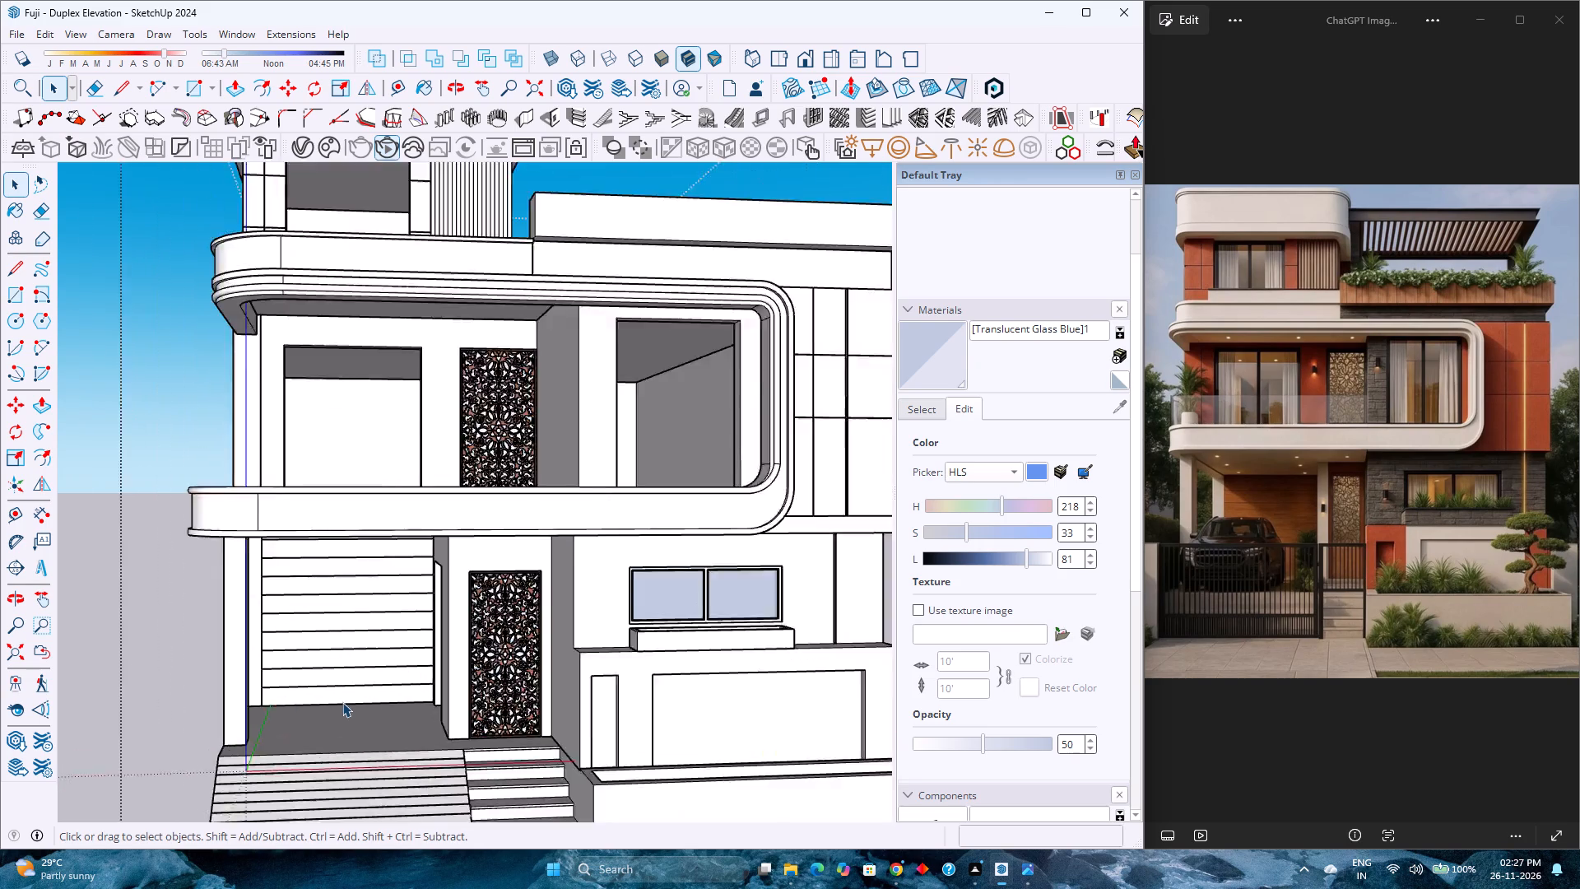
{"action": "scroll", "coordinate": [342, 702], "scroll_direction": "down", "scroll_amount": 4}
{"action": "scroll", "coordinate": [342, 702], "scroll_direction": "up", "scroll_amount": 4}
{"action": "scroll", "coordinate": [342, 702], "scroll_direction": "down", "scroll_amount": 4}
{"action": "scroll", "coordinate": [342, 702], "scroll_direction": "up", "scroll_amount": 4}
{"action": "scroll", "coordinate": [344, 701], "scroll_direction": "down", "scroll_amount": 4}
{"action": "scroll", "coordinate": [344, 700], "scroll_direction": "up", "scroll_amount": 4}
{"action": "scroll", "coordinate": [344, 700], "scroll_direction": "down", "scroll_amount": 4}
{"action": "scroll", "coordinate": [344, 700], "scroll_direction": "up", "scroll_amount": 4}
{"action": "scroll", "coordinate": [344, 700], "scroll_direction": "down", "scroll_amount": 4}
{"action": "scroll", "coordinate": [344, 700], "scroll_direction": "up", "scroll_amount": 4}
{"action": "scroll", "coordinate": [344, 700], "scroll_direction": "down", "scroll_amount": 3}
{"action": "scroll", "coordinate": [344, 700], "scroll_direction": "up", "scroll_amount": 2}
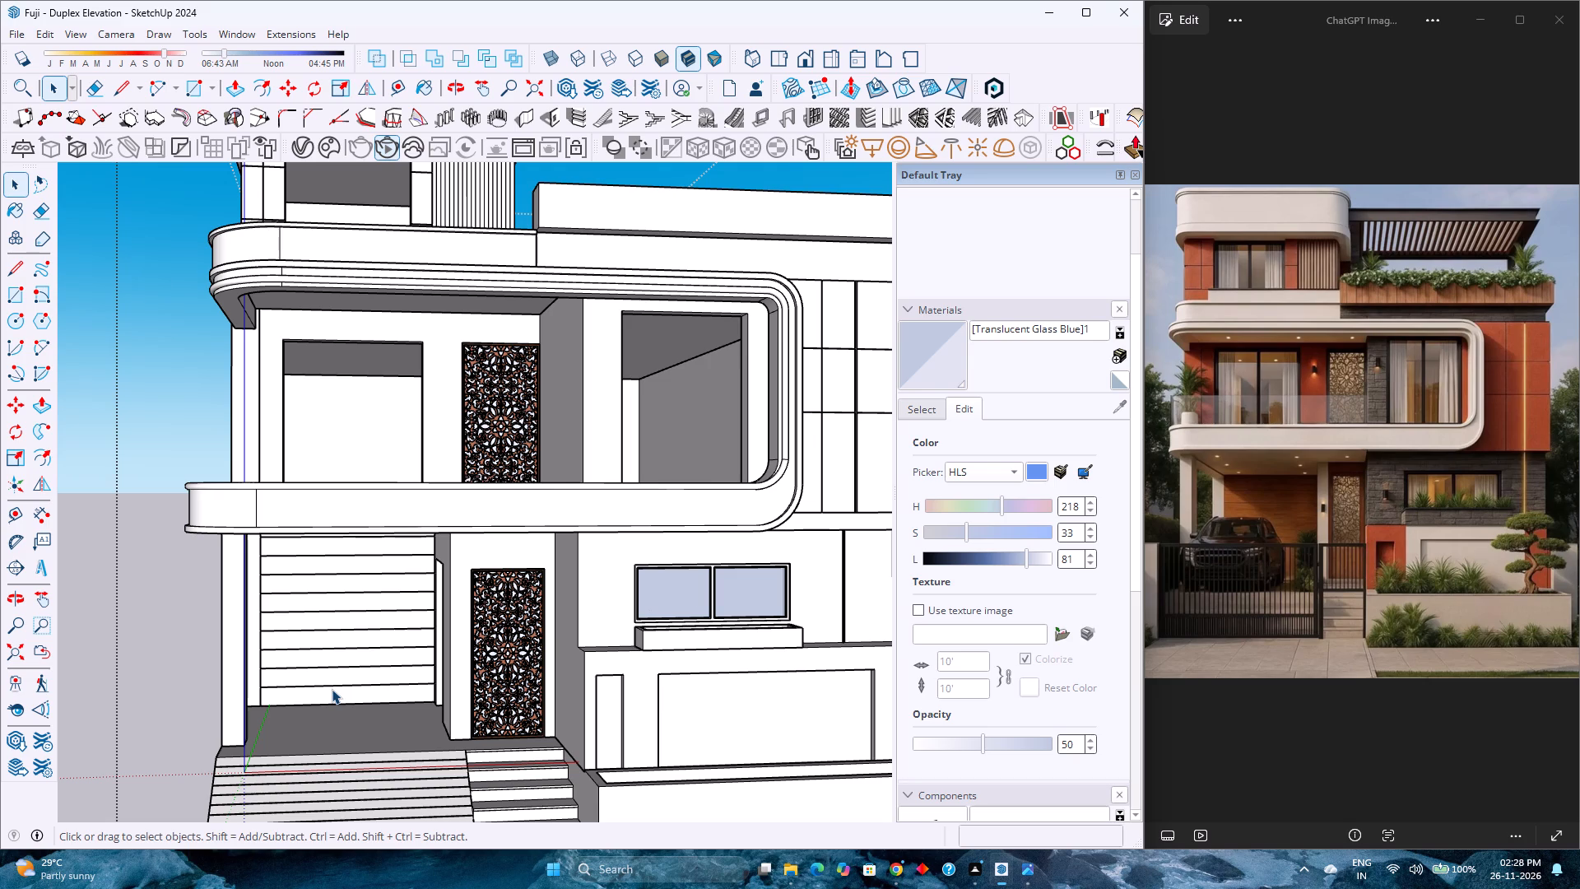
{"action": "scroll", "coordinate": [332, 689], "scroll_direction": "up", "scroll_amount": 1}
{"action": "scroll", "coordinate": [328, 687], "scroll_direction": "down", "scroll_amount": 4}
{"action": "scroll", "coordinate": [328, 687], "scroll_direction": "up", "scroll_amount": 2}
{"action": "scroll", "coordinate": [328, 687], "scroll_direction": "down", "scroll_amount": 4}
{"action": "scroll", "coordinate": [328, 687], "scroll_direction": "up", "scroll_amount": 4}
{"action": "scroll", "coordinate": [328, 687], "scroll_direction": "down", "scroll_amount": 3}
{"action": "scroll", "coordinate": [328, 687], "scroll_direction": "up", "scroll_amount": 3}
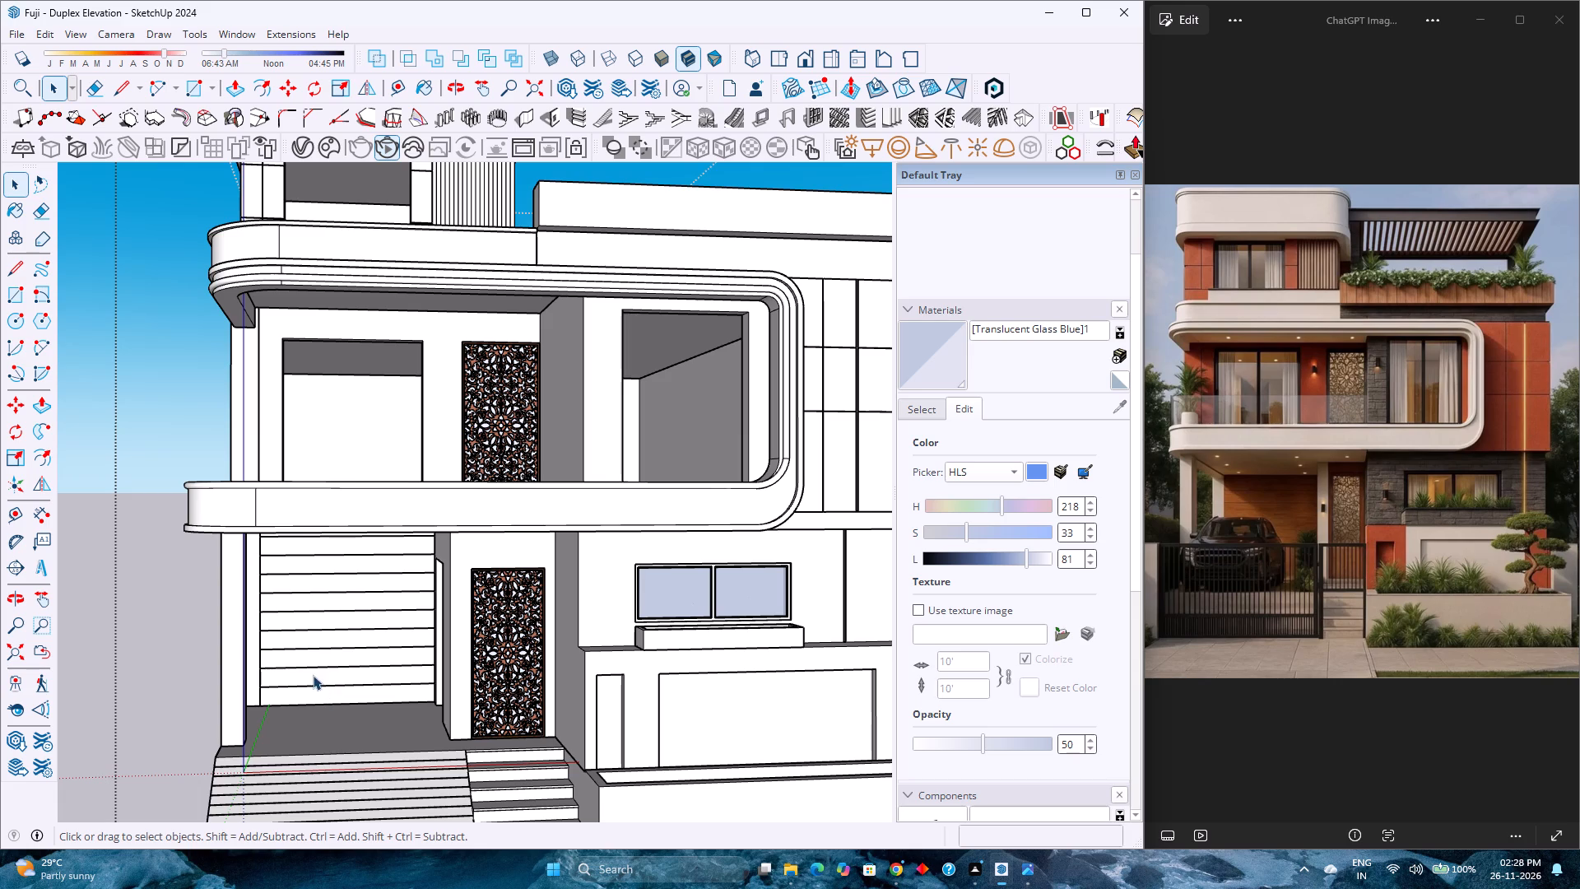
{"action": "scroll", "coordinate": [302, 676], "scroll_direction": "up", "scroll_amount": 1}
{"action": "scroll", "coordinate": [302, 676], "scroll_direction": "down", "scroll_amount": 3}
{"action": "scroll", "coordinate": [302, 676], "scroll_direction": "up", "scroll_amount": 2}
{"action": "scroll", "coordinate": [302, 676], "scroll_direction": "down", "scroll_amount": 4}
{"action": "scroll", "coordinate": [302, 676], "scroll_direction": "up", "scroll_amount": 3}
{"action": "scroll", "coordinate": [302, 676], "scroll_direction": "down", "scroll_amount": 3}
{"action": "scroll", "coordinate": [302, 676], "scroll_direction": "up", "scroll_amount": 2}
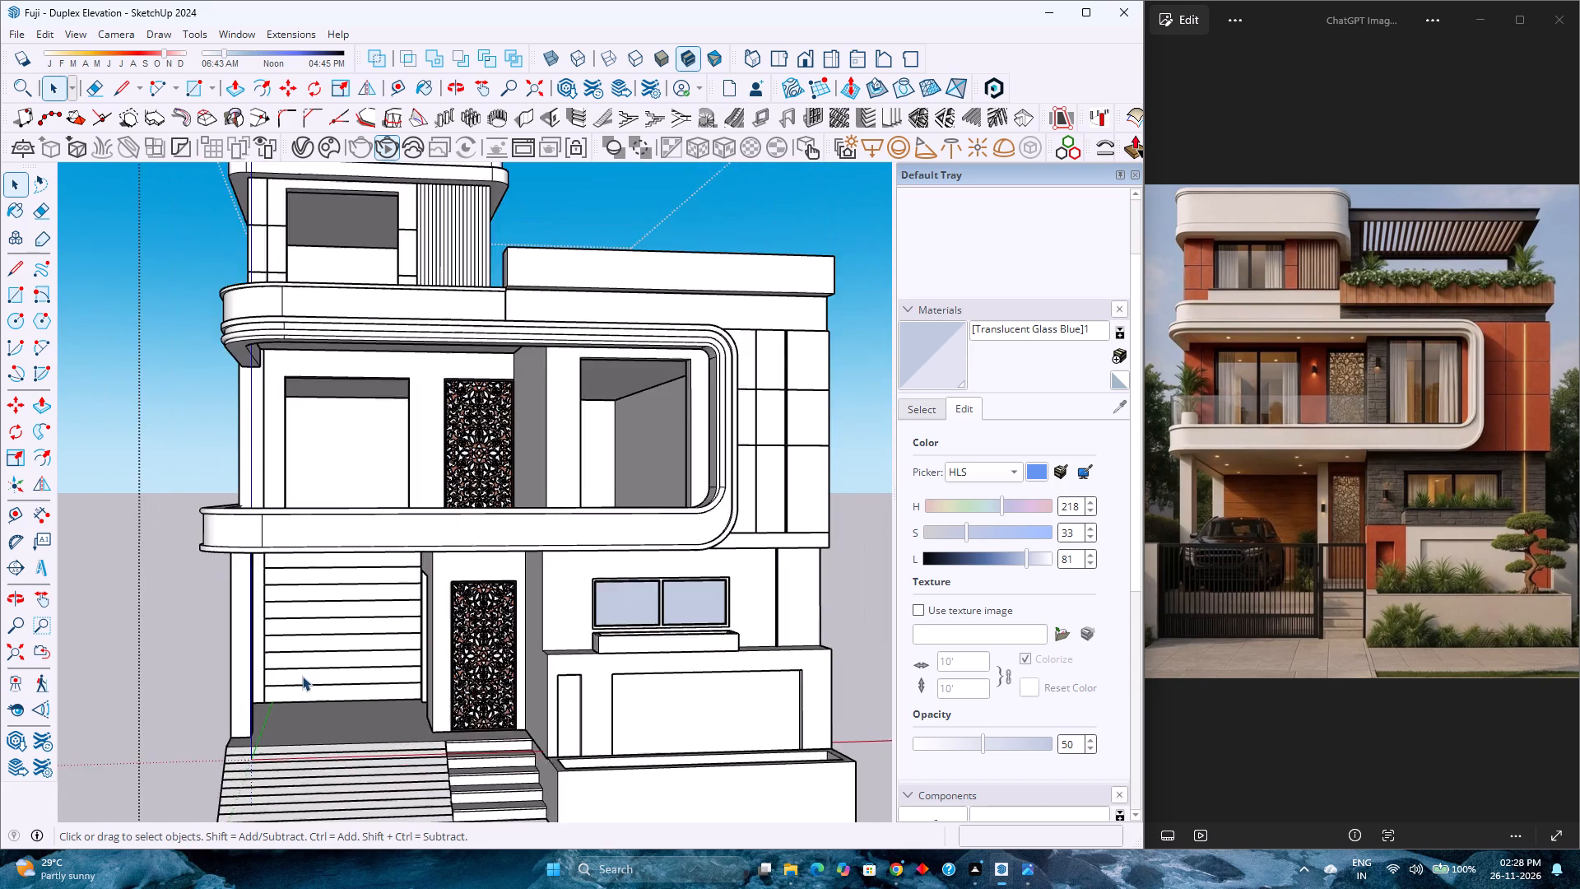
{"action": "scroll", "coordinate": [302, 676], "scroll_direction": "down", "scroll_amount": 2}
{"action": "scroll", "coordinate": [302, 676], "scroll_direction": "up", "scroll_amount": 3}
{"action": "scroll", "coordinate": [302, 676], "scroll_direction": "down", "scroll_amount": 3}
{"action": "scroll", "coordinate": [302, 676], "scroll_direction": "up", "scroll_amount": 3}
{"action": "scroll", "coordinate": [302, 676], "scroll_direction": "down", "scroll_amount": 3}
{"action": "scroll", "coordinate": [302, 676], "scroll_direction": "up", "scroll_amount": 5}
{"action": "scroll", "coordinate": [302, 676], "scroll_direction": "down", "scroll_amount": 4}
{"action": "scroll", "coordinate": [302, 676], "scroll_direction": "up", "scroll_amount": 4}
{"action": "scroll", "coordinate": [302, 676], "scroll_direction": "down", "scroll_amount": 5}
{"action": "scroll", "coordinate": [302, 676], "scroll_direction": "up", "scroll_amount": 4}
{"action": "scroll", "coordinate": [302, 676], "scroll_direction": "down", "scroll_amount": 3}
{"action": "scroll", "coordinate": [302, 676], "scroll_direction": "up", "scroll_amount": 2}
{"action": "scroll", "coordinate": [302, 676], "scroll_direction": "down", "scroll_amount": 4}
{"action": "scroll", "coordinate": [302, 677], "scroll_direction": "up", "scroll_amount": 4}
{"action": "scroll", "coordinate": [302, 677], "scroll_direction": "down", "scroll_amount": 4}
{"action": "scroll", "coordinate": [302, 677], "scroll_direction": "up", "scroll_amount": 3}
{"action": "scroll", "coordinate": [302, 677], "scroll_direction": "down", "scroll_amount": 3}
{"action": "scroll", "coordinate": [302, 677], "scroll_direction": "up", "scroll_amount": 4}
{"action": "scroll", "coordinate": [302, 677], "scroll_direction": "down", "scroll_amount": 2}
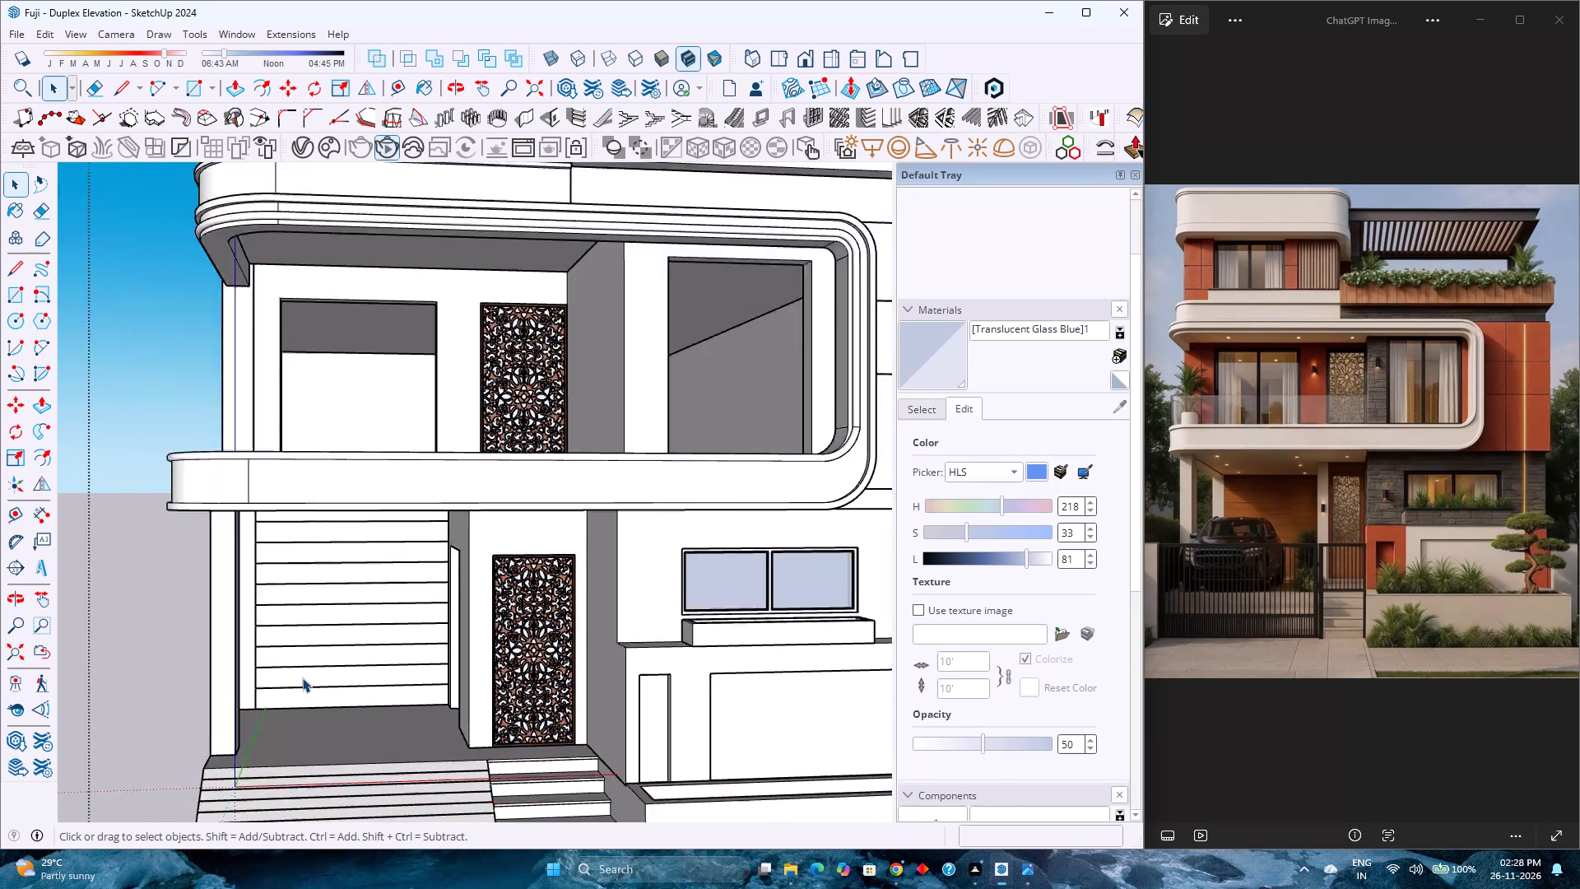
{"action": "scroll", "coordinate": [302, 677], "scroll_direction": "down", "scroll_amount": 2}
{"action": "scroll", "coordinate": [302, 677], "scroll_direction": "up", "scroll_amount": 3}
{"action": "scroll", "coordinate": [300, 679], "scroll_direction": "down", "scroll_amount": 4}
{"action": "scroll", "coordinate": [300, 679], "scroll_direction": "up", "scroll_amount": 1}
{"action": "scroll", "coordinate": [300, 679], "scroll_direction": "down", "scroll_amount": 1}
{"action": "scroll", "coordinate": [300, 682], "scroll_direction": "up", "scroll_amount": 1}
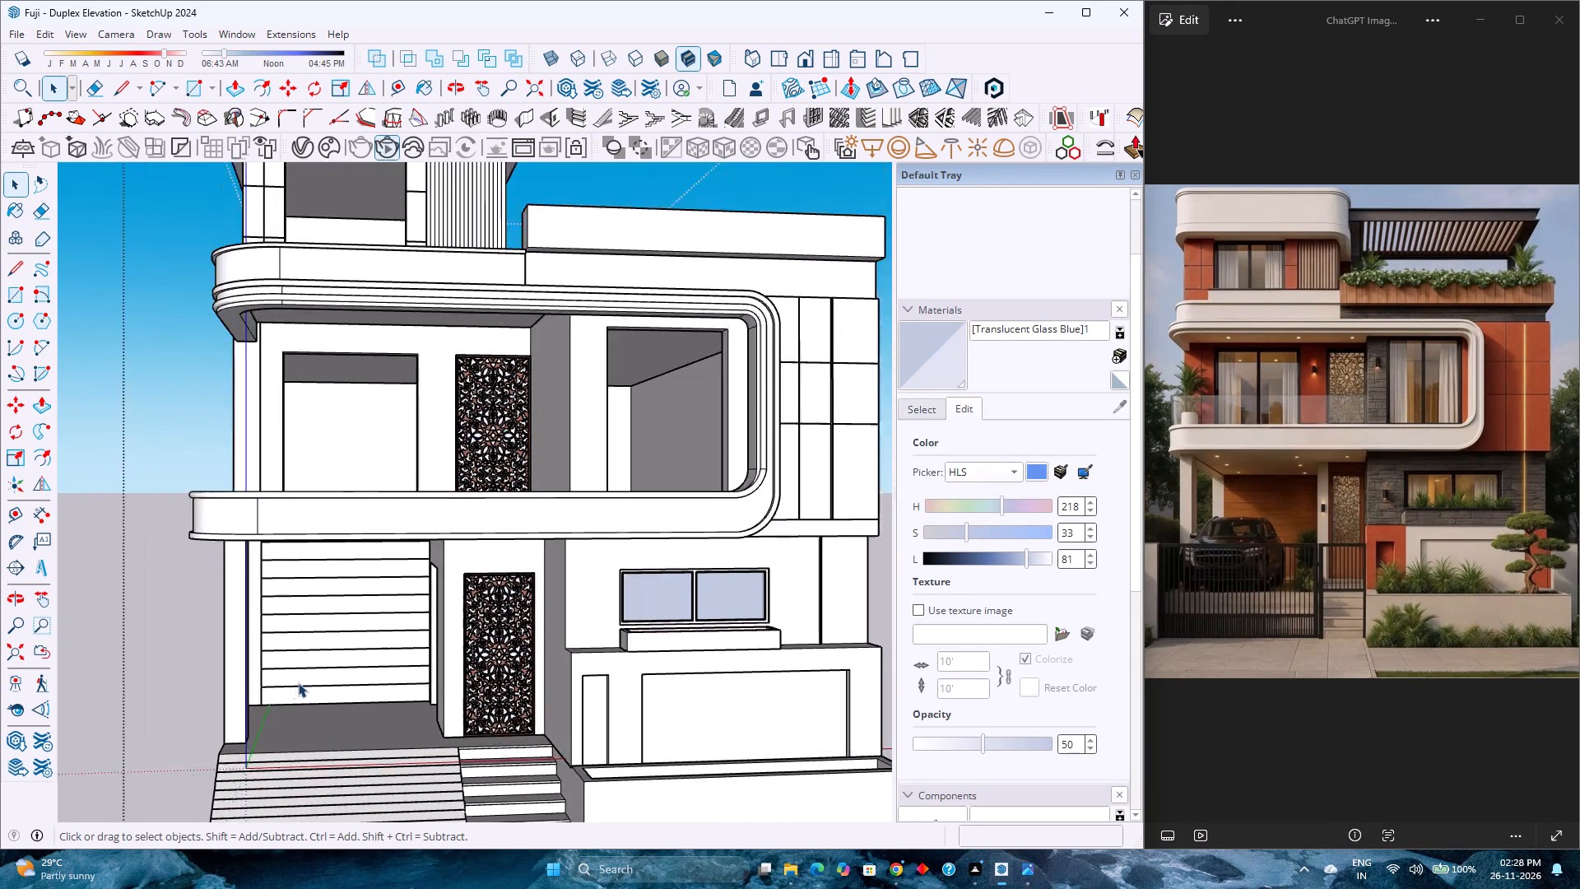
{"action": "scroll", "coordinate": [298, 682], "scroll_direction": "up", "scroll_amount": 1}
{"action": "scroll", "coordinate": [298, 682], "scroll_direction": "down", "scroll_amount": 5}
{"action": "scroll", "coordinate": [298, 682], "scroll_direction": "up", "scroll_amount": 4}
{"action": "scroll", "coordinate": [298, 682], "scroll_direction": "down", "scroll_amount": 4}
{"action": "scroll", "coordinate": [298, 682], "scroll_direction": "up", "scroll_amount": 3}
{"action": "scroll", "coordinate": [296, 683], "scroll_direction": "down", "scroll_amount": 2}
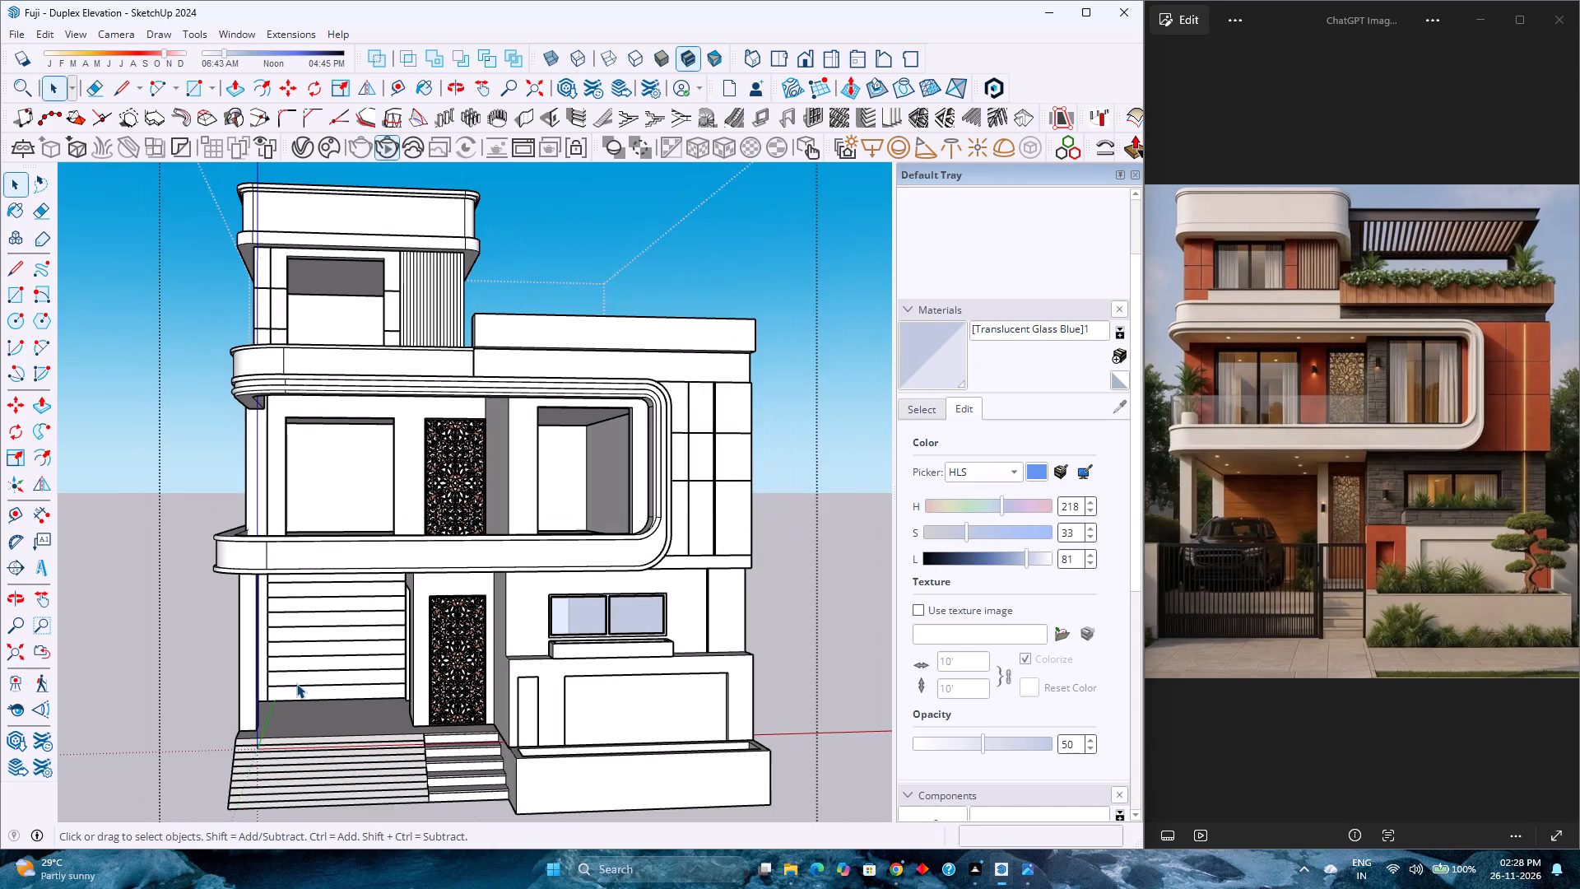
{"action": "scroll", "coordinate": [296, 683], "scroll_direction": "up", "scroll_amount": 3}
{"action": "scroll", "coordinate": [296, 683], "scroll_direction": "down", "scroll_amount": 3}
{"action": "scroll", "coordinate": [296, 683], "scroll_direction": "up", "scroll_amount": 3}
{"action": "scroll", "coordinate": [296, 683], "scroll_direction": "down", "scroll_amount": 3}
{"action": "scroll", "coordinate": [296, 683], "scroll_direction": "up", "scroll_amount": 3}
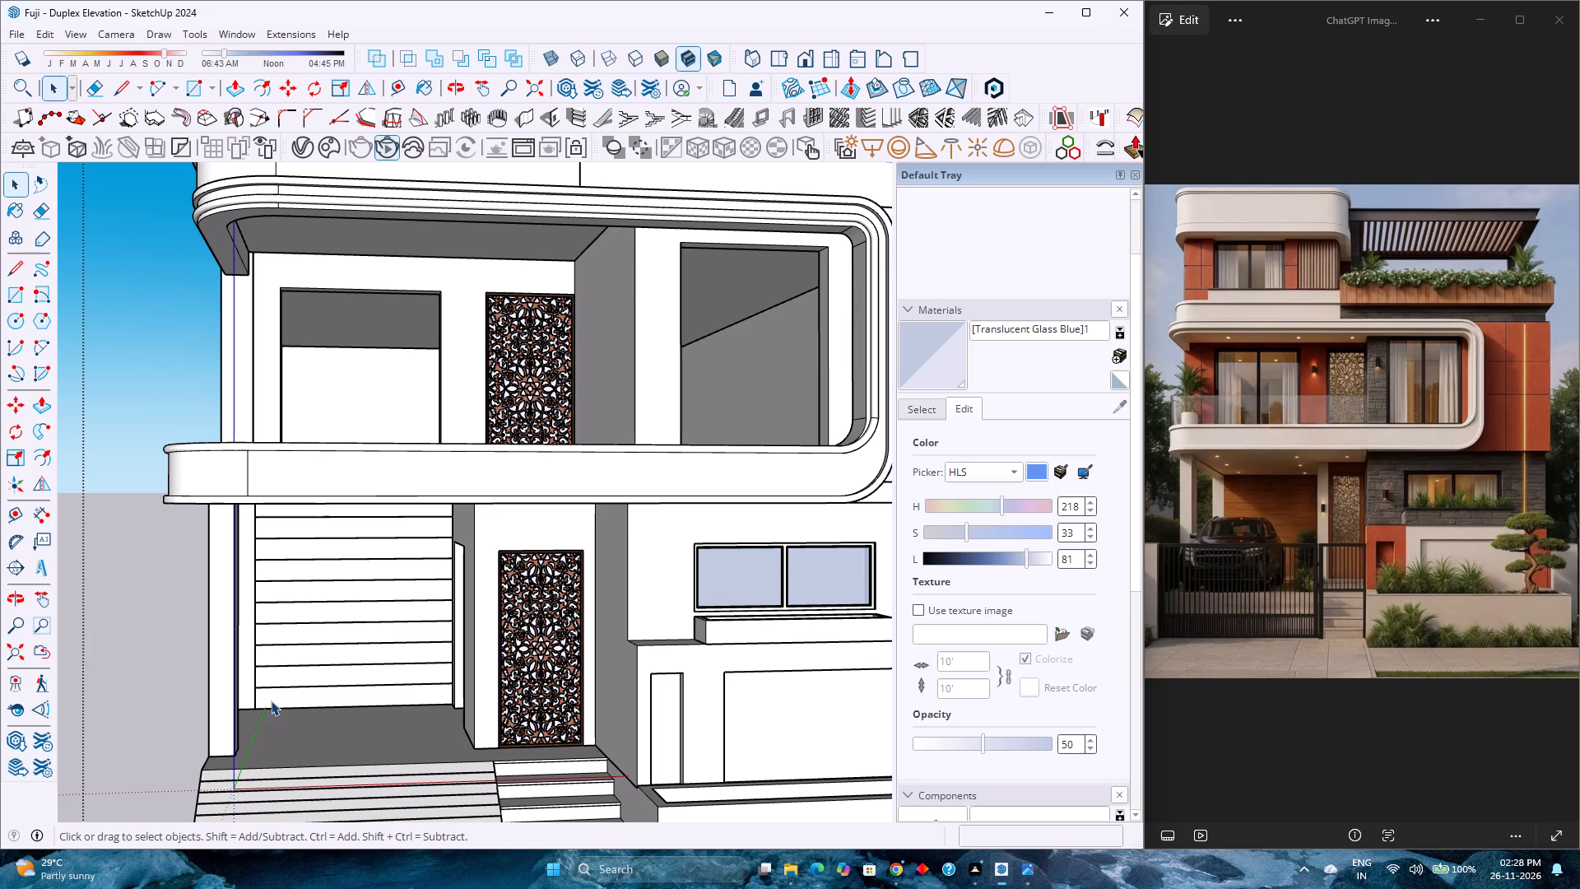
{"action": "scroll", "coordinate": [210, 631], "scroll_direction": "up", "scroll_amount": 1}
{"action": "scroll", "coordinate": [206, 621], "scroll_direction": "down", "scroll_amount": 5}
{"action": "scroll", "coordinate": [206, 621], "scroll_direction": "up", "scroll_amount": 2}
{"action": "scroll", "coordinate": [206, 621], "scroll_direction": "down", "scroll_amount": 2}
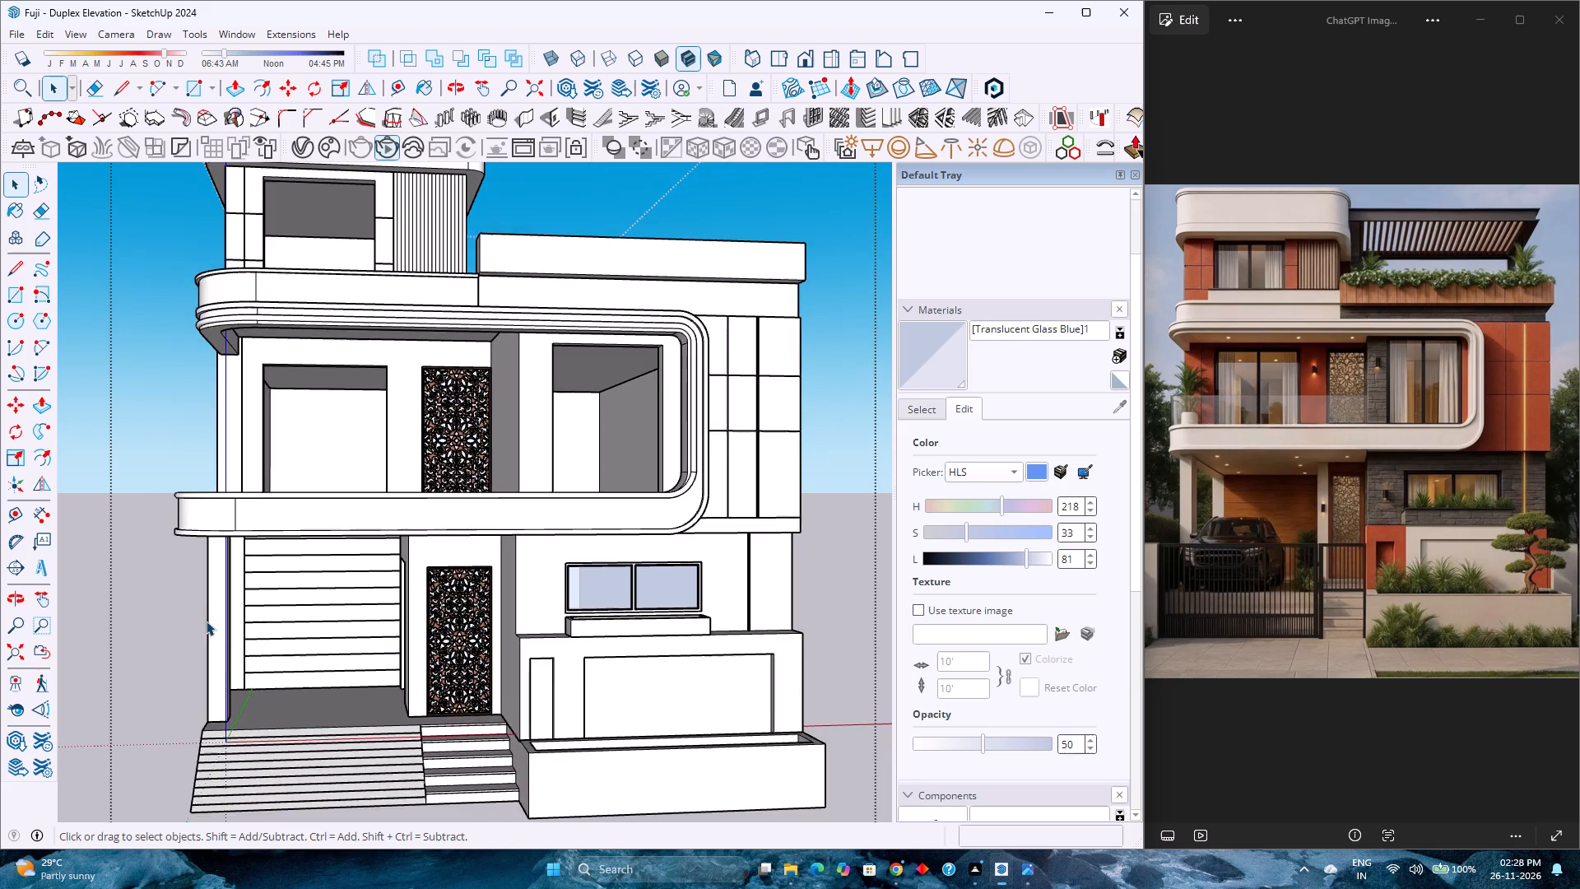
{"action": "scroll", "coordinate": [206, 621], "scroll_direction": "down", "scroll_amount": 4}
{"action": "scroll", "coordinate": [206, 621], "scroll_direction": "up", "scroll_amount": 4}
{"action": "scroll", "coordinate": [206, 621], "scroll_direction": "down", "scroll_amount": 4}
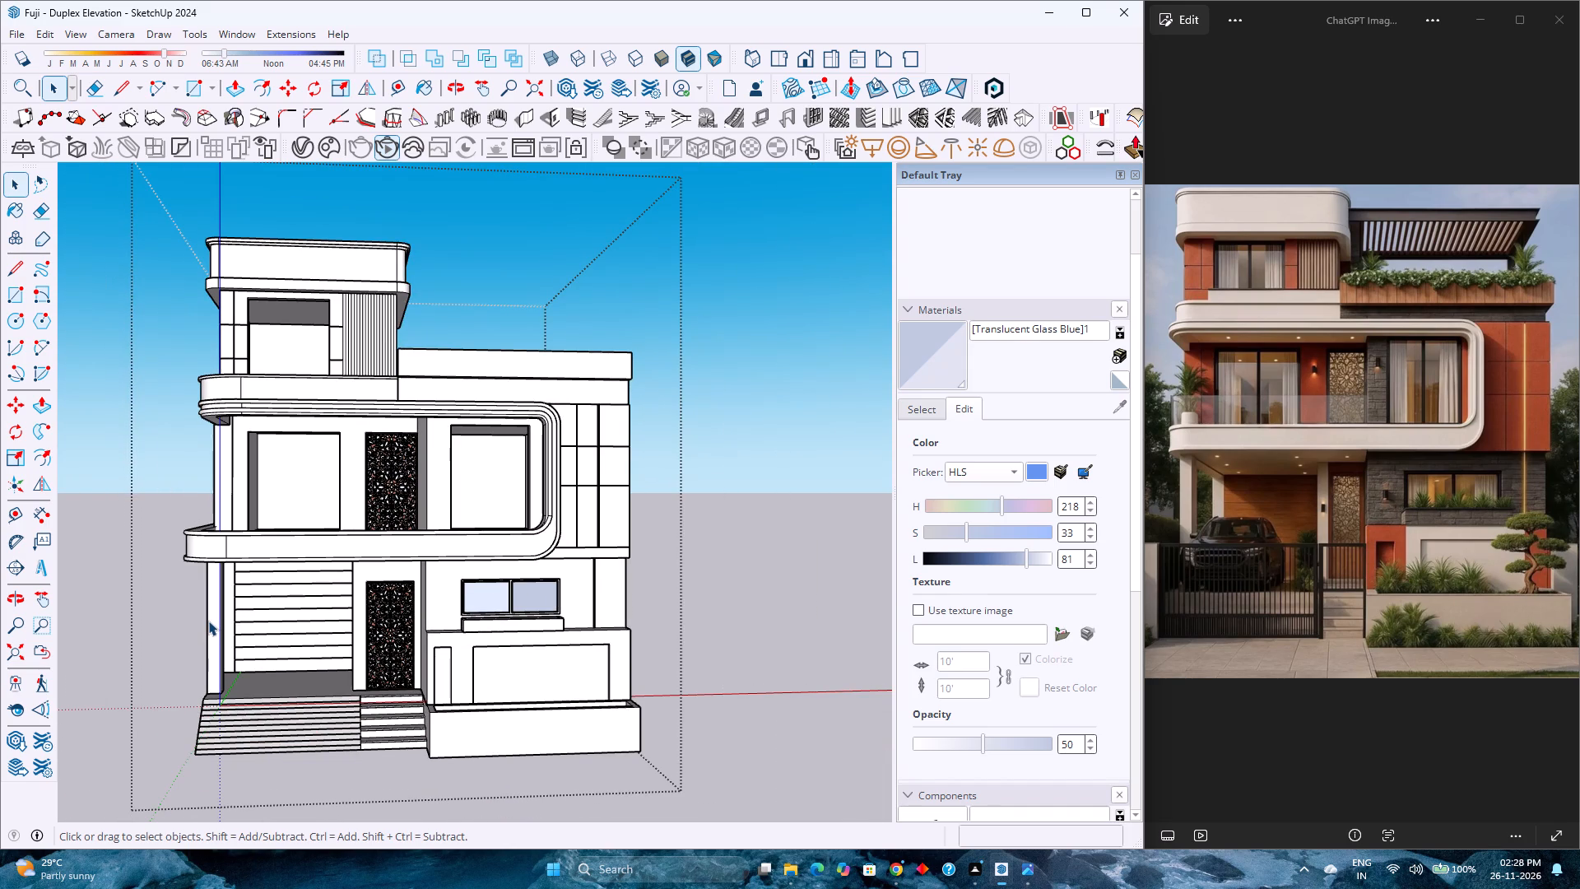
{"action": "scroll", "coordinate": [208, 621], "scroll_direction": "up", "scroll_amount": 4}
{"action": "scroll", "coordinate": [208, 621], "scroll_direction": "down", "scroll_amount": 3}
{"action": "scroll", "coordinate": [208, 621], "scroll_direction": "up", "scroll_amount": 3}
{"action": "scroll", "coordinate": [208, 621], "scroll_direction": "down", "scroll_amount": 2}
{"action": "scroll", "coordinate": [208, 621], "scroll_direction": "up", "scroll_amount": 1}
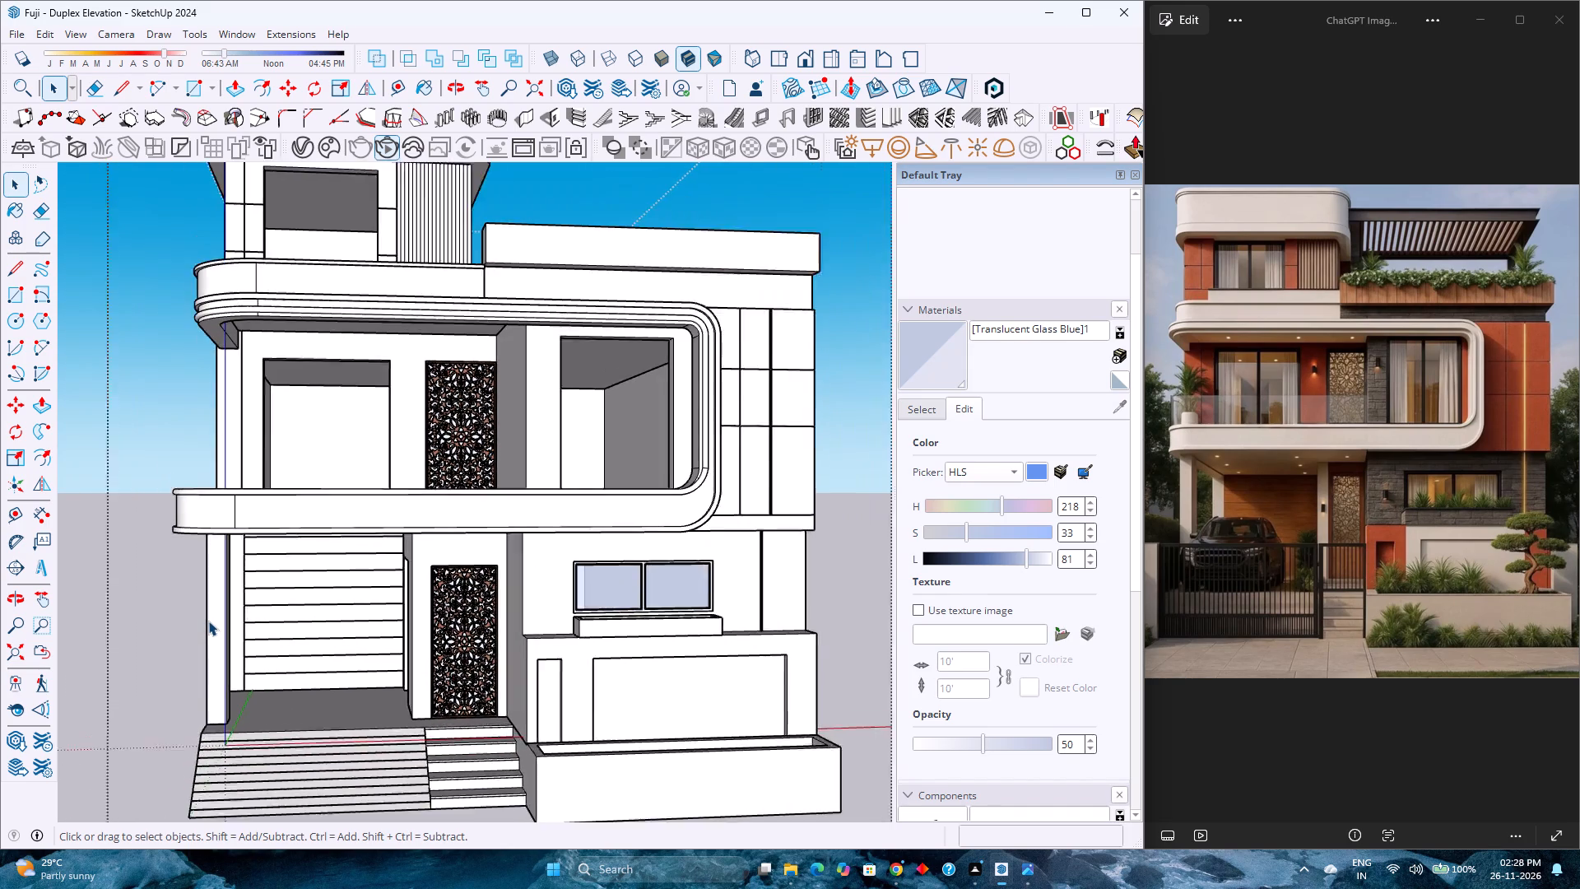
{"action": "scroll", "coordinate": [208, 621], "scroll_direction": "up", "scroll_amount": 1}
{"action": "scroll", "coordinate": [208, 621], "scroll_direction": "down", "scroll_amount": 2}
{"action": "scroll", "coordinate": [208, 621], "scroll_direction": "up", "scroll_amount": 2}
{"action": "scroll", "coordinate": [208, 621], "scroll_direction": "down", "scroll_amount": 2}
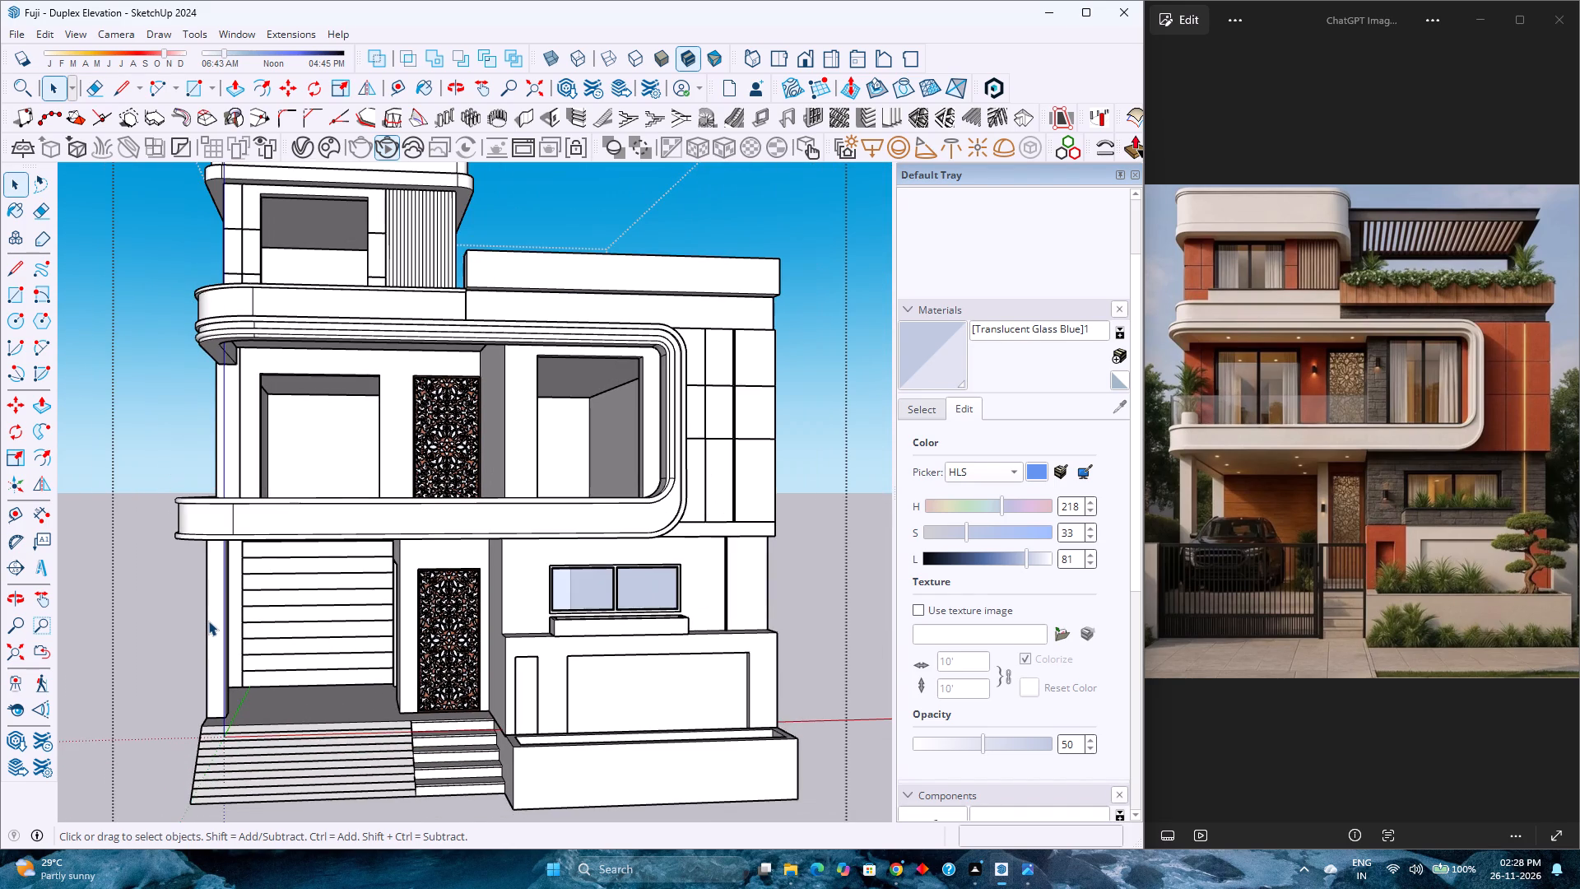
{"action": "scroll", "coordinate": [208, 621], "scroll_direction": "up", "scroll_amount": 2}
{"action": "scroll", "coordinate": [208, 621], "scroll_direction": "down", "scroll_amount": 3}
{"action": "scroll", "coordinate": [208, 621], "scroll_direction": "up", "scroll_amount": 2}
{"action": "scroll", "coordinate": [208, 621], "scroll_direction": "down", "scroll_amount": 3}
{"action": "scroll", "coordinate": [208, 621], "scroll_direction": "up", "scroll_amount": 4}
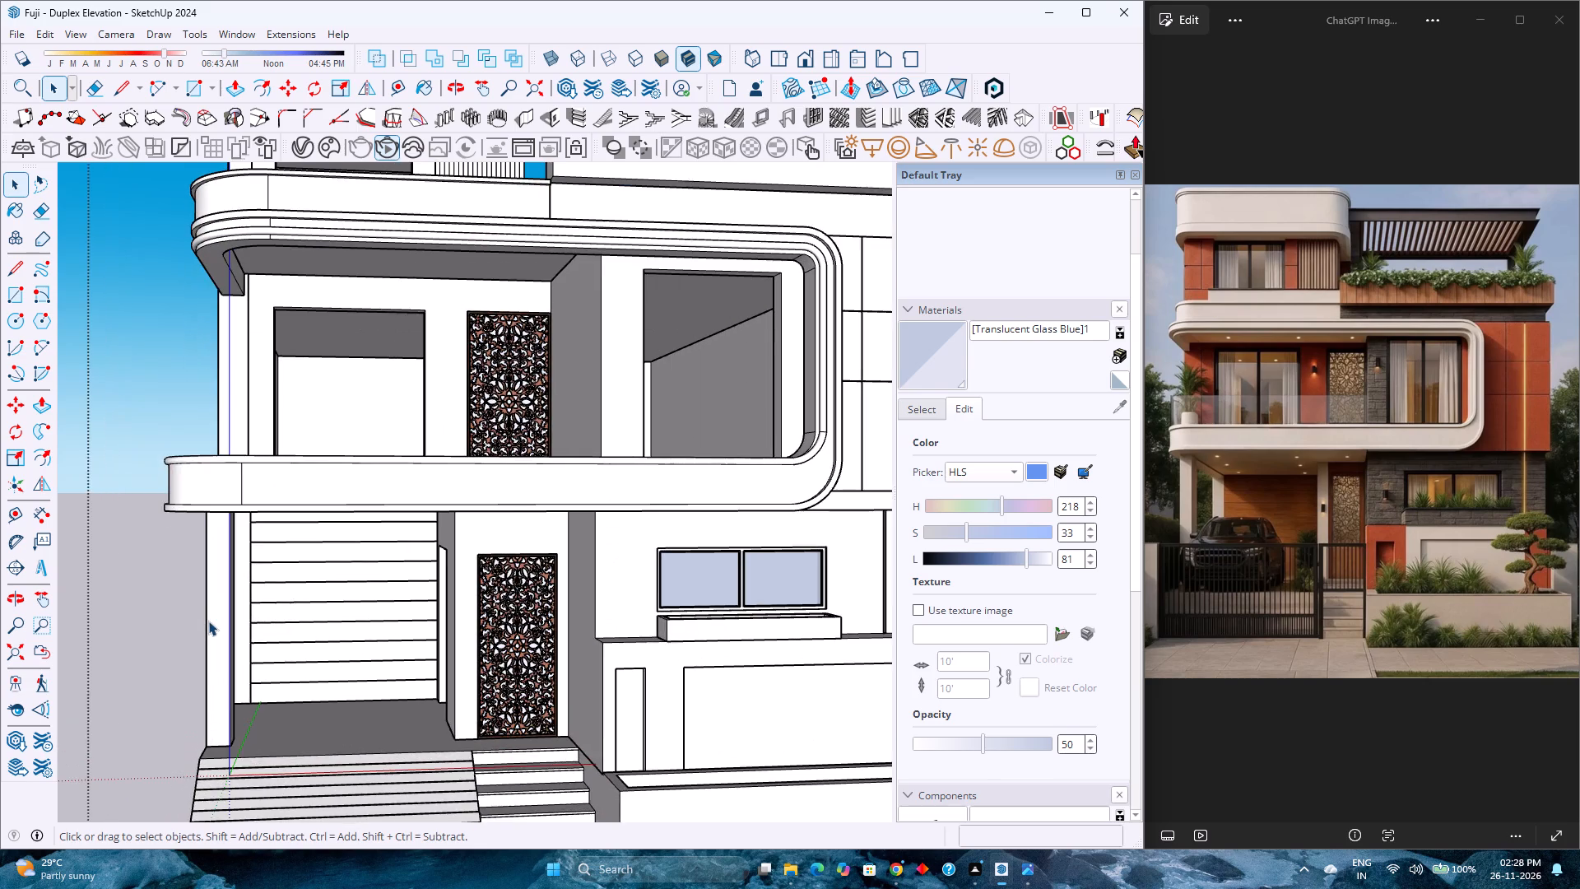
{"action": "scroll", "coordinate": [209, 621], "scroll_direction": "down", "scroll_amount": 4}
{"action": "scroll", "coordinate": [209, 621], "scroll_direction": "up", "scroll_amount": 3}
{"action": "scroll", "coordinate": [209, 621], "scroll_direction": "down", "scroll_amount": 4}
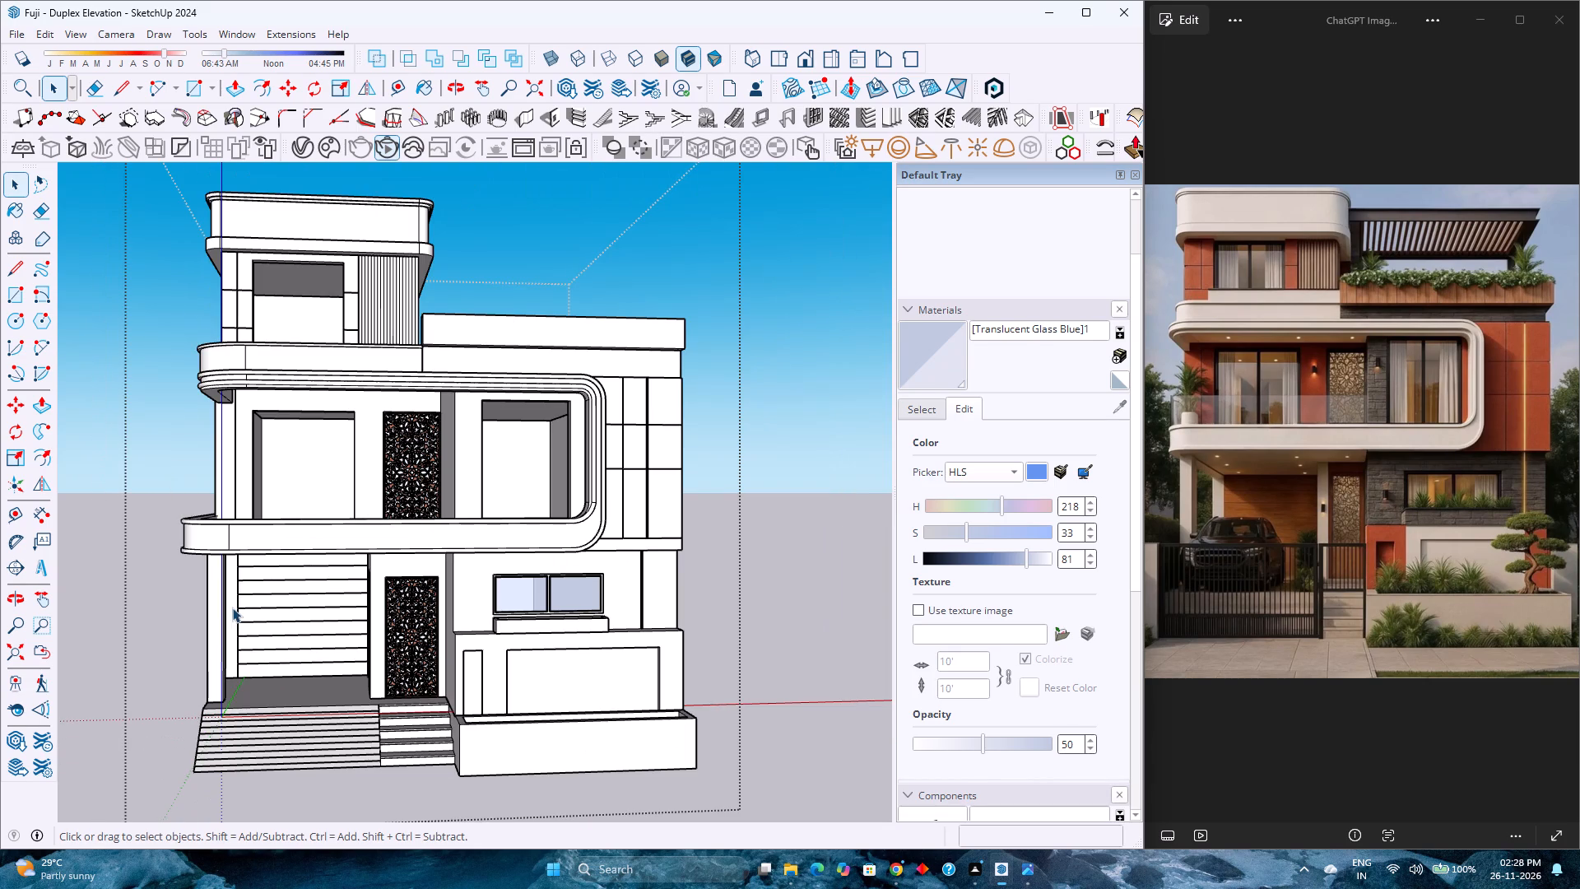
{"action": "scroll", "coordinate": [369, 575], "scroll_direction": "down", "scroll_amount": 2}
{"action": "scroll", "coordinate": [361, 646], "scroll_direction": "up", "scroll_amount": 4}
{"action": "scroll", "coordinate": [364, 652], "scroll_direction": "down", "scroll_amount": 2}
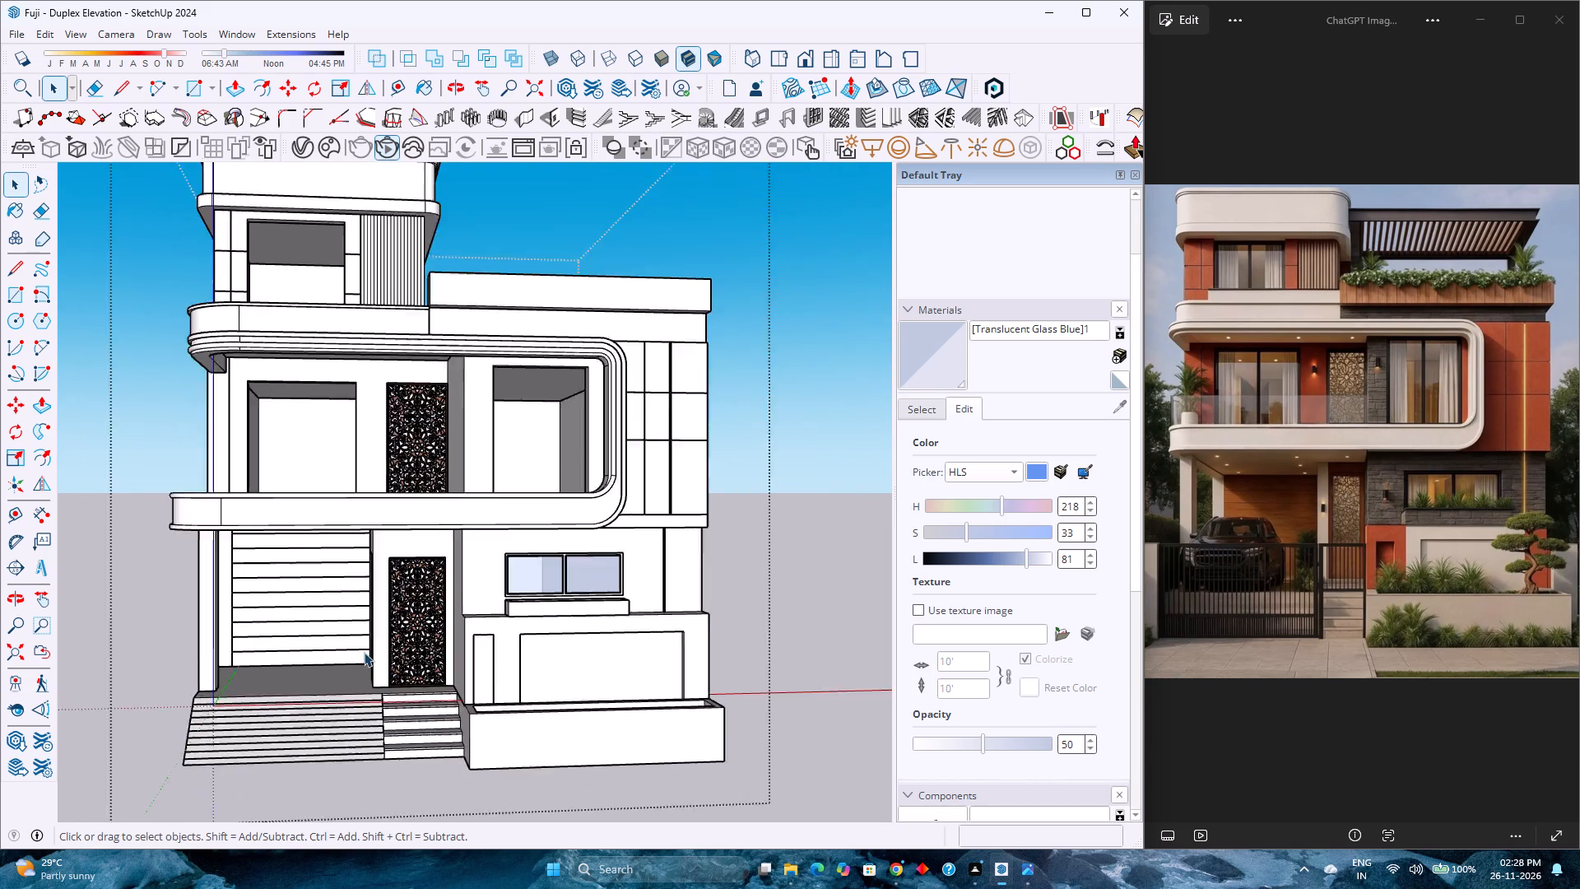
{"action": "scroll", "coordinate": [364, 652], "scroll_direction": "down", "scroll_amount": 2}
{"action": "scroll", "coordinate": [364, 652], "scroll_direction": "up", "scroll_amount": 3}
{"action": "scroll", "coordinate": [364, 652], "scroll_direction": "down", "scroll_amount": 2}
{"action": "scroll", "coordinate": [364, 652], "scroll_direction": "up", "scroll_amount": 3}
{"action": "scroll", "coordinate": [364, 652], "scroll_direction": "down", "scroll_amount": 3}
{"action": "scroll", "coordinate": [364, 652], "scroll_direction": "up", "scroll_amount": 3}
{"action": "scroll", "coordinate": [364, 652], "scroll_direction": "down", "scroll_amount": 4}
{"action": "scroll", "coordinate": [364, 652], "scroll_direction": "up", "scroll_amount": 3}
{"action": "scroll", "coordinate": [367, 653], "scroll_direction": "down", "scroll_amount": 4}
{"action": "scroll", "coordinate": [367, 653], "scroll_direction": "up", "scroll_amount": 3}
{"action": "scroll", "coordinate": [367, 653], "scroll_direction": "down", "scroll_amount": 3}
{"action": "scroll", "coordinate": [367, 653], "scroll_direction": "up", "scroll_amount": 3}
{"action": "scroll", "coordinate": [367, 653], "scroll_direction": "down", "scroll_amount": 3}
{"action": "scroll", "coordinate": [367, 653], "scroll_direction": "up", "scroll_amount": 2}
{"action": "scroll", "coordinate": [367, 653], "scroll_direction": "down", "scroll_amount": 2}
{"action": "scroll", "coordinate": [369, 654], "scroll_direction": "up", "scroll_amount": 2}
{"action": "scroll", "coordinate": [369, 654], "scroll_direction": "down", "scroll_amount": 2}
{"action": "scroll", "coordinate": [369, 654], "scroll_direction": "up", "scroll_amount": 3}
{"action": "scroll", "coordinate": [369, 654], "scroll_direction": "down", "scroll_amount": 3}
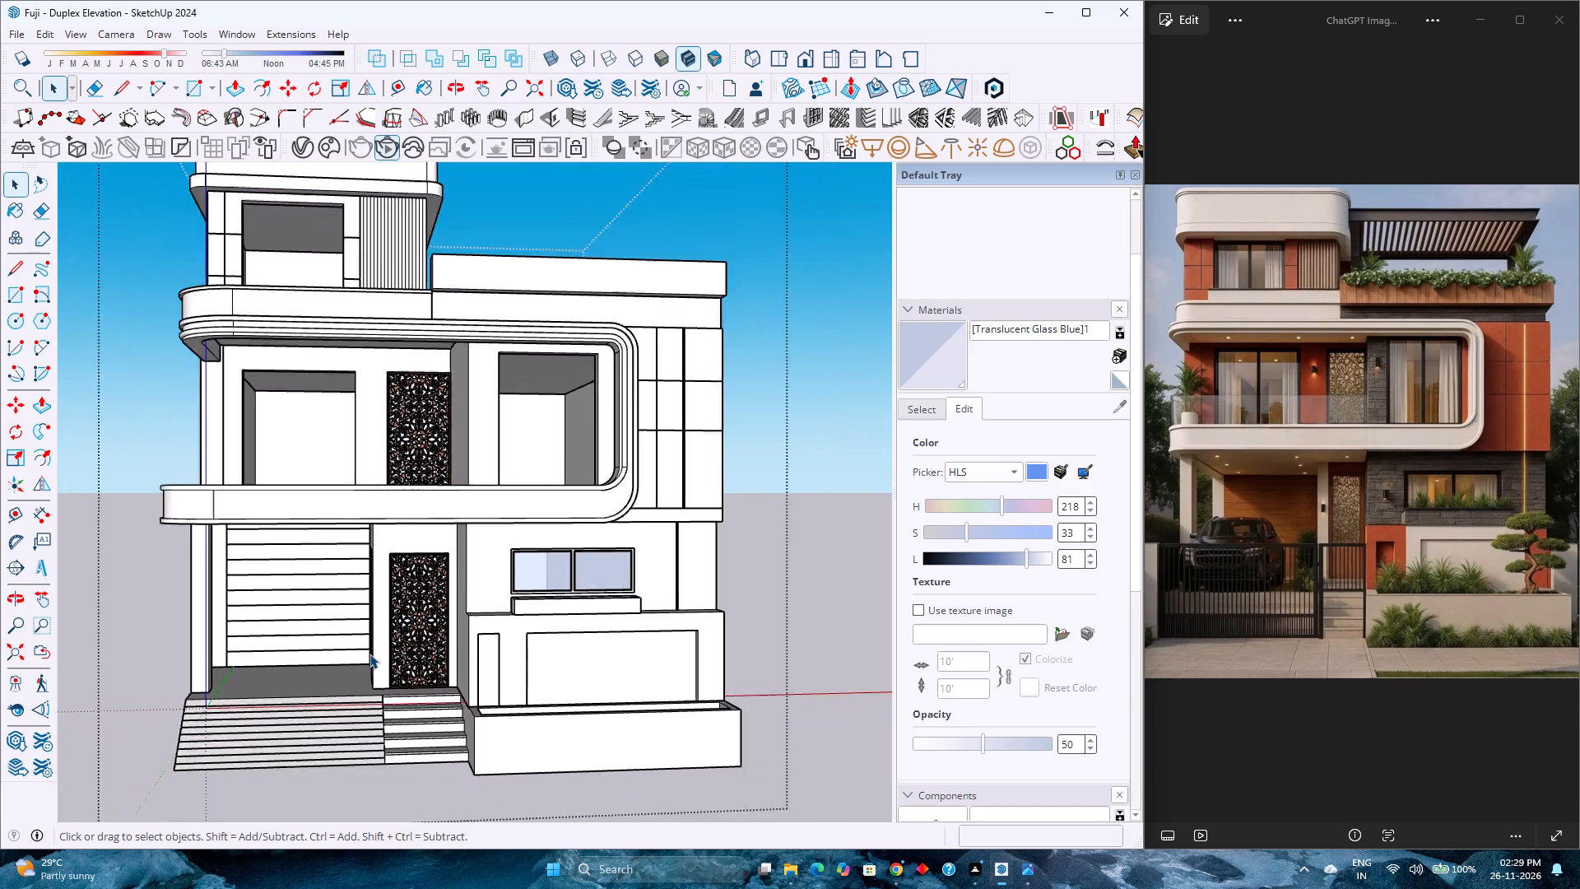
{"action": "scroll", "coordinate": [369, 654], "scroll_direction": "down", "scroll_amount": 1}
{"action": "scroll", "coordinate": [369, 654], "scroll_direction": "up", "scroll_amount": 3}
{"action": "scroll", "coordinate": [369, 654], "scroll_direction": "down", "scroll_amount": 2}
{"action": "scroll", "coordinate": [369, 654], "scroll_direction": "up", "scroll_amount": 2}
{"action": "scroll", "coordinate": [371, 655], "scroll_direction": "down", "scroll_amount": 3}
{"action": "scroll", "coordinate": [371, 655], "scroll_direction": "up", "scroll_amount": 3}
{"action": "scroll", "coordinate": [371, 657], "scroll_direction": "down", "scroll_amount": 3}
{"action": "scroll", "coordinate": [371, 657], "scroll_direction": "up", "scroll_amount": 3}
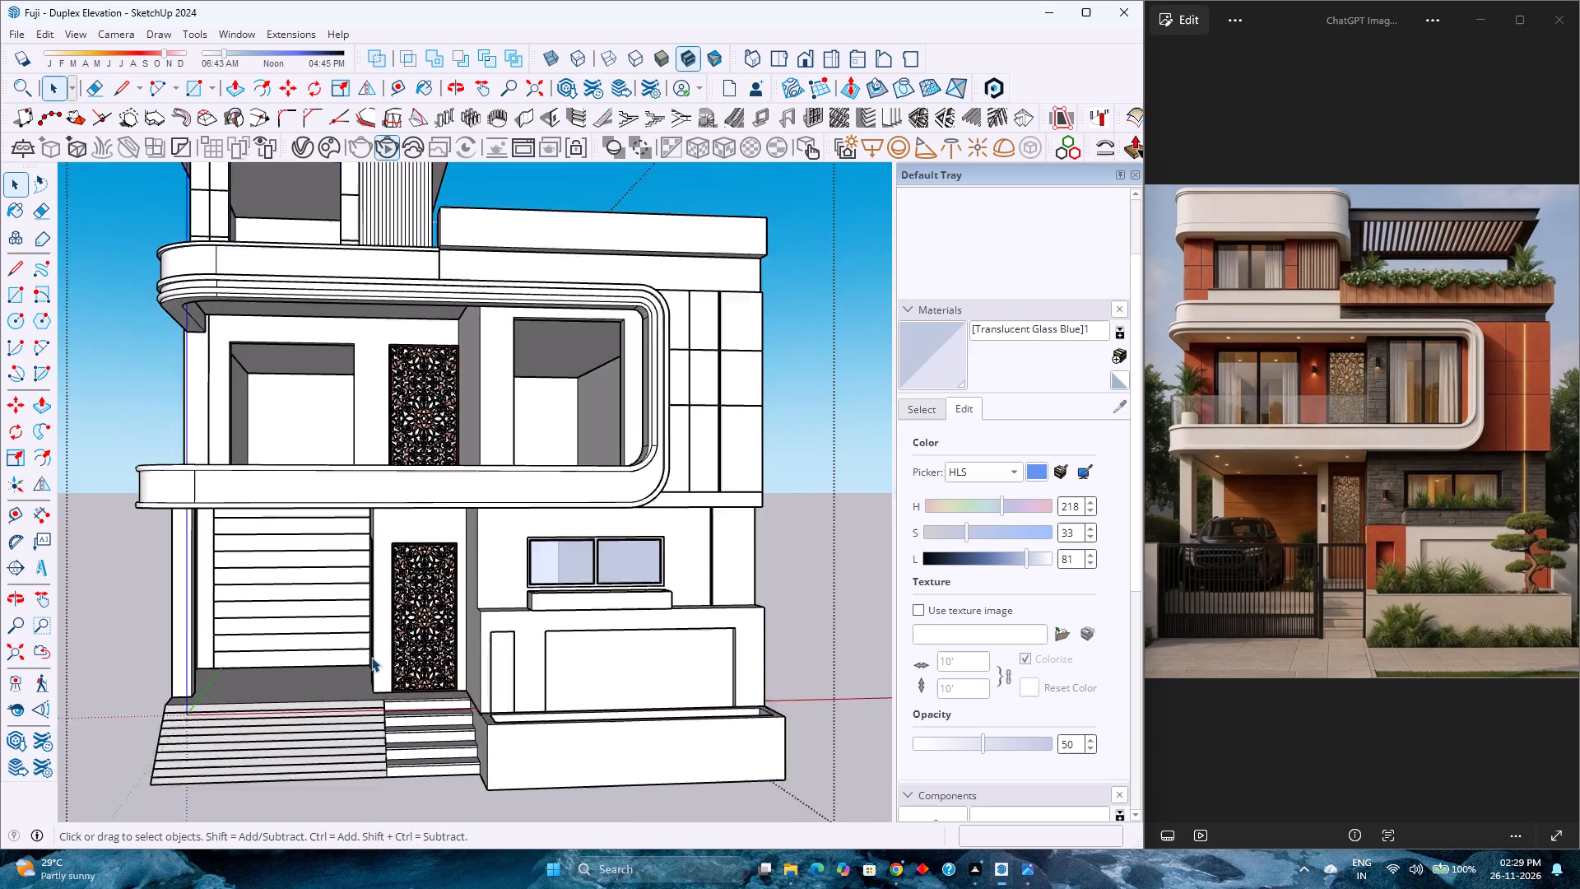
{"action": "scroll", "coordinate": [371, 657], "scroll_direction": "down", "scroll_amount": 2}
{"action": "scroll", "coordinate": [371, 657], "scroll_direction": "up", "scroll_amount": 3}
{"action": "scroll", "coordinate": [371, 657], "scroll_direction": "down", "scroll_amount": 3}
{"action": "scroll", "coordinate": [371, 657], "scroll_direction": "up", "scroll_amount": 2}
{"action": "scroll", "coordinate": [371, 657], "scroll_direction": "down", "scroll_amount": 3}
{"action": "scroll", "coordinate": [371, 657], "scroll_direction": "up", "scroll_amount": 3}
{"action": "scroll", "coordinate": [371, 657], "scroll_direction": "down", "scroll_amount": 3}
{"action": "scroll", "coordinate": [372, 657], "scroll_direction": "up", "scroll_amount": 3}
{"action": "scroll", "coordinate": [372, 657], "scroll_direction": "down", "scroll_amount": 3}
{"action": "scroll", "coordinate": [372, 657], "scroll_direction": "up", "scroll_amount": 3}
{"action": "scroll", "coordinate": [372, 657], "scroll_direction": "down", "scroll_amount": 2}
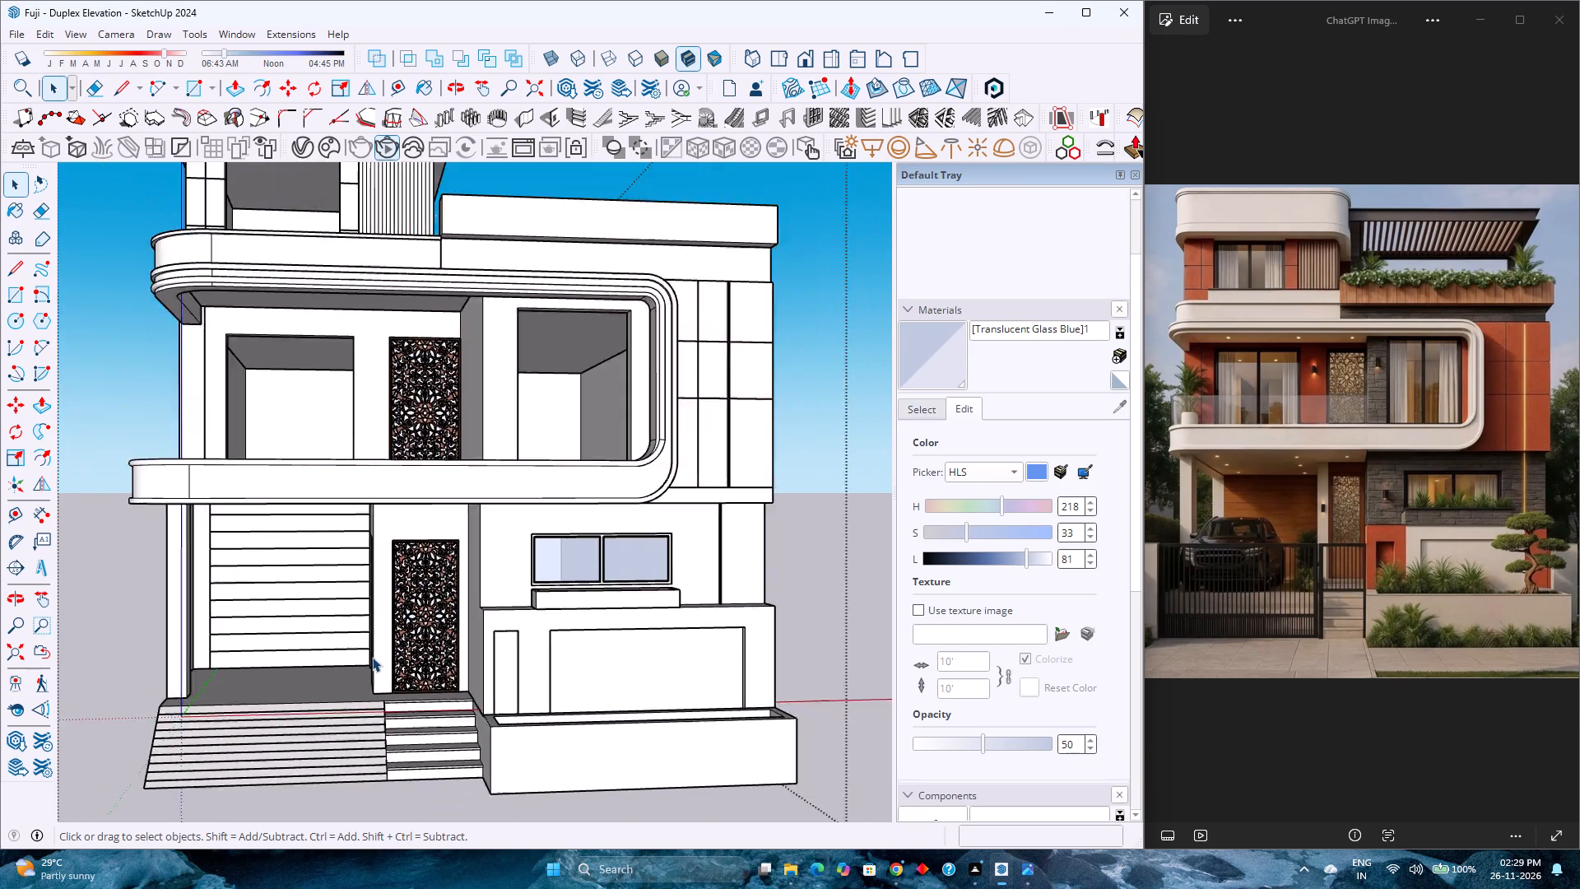
Examine up close the ground-floor junction between the horizontally slatted porch wall and the wall holding the patterned lattice door panel.
{"action": "scroll", "coordinate": [372, 657], "scroll_direction": "up", "scroll_amount": 3}
{"action": "scroll", "coordinate": [372, 657], "scroll_direction": "down", "scroll_amount": 3}
{"action": "scroll", "coordinate": [372, 657], "scroll_direction": "up", "scroll_amount": 2}
{"action": "scroll", "coordinate": [372, 657], "scroll_direction": "down", "scroll_amount": 4}
{"action": "scroll", "coordinate": [372, 657], "scroll_direction": "up", "scroll_amount": 4}
{"action": "scroll", "coordinate": [372, 657], "scroll_direction": "down", "scroll_amount": 3}
{"action": "scroll", "coordinate": [372, 657], "scroll_direction": "up", "scroll_amount": 3}
{"action": "scroll", "coordinate": [372, 657], "scroll_direction": "down", "scroll_amount": 1}
{"action": "scroll", "coordinate": [372, 657], "scroll_direction": "up", "scroll_amount": 1}
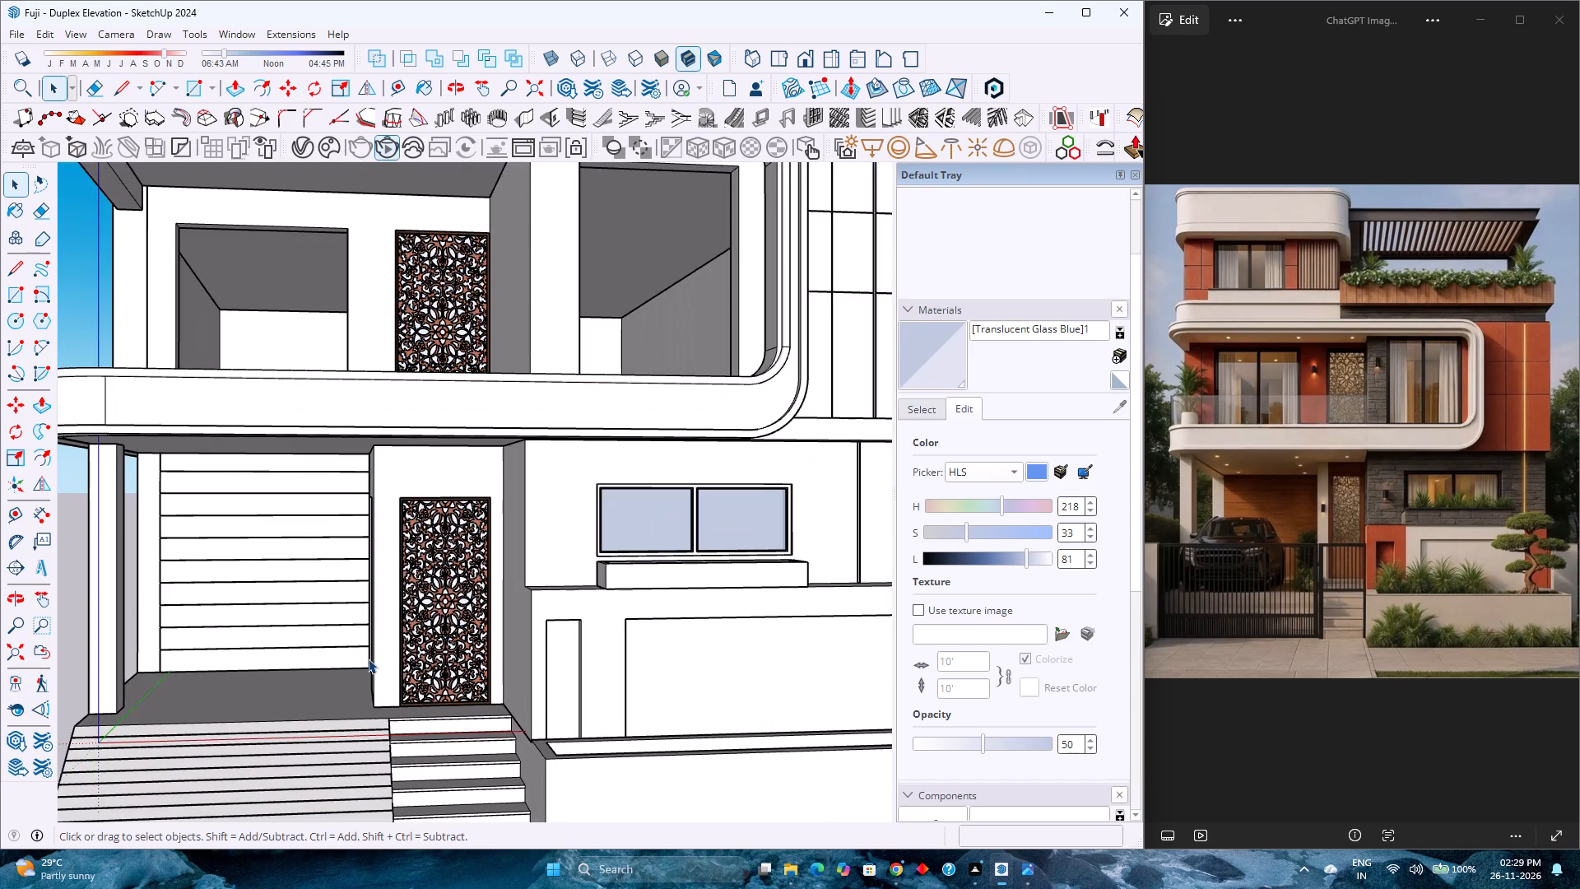
{"action": "scroll", "coordinate": [368, 659], "scroll_direction": "down", "scroll_amount": 3}
{"action": "scroll", "coordinate": [368, 659], "scroll_direction": "up", "scroll_amount": 3}
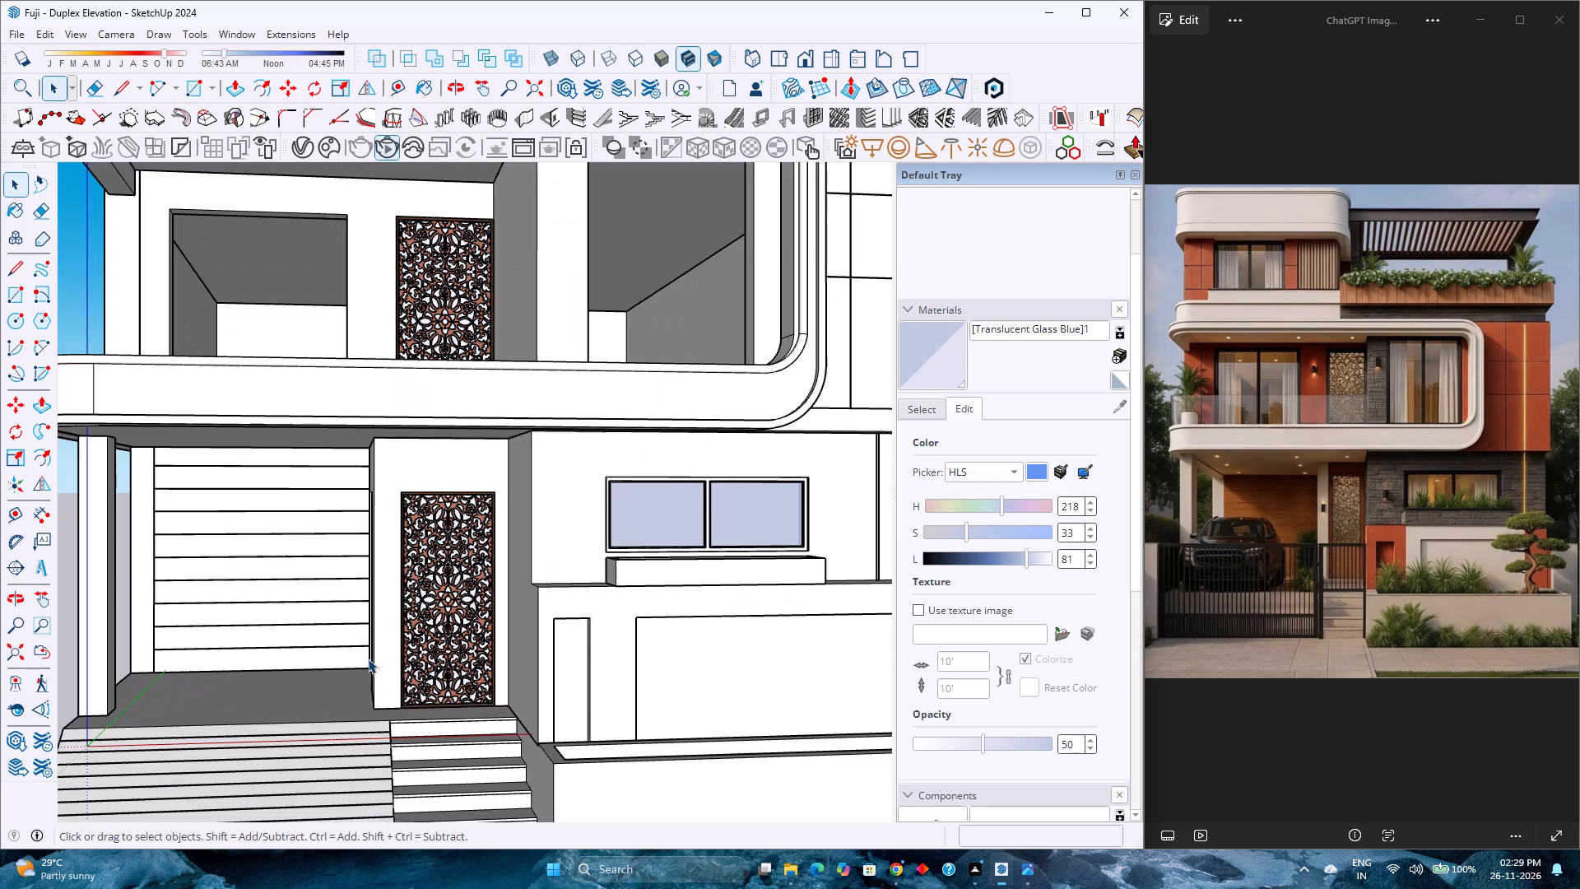
{"action": "scroll", "coordinate": [368, 659], "scroll_direction": "down", "scroll_amount": 3}
{"action": "scroll", "coordinate": [368, 659], "scroll_direction": "up", "scroll_amount": 3}
{"action": "scroll", "coordinate": [368, 659], "scroll_direction": "down", "scroll_amount": 3}
{"action": "scroll", "coordinate": [368, 659], "scroll_direction": "up", "scroll_amount": 3}
{"action": "scroll", "coordinate": [368, 659], "scroll_direction": "down", "scroll_amount": 3}
{"action": "scroll", "coordinate": [368, 659], "scroll_direction": "up", "scroll_amount": 2}
{"action": "scroll", "coordinate": [368, 659], "scroll_direction": "down", "scroll_amount": 2}
{"action": "scroll", "coordinate": [368, 659], "scroll_direction": "up", "scroll_amount": 2}
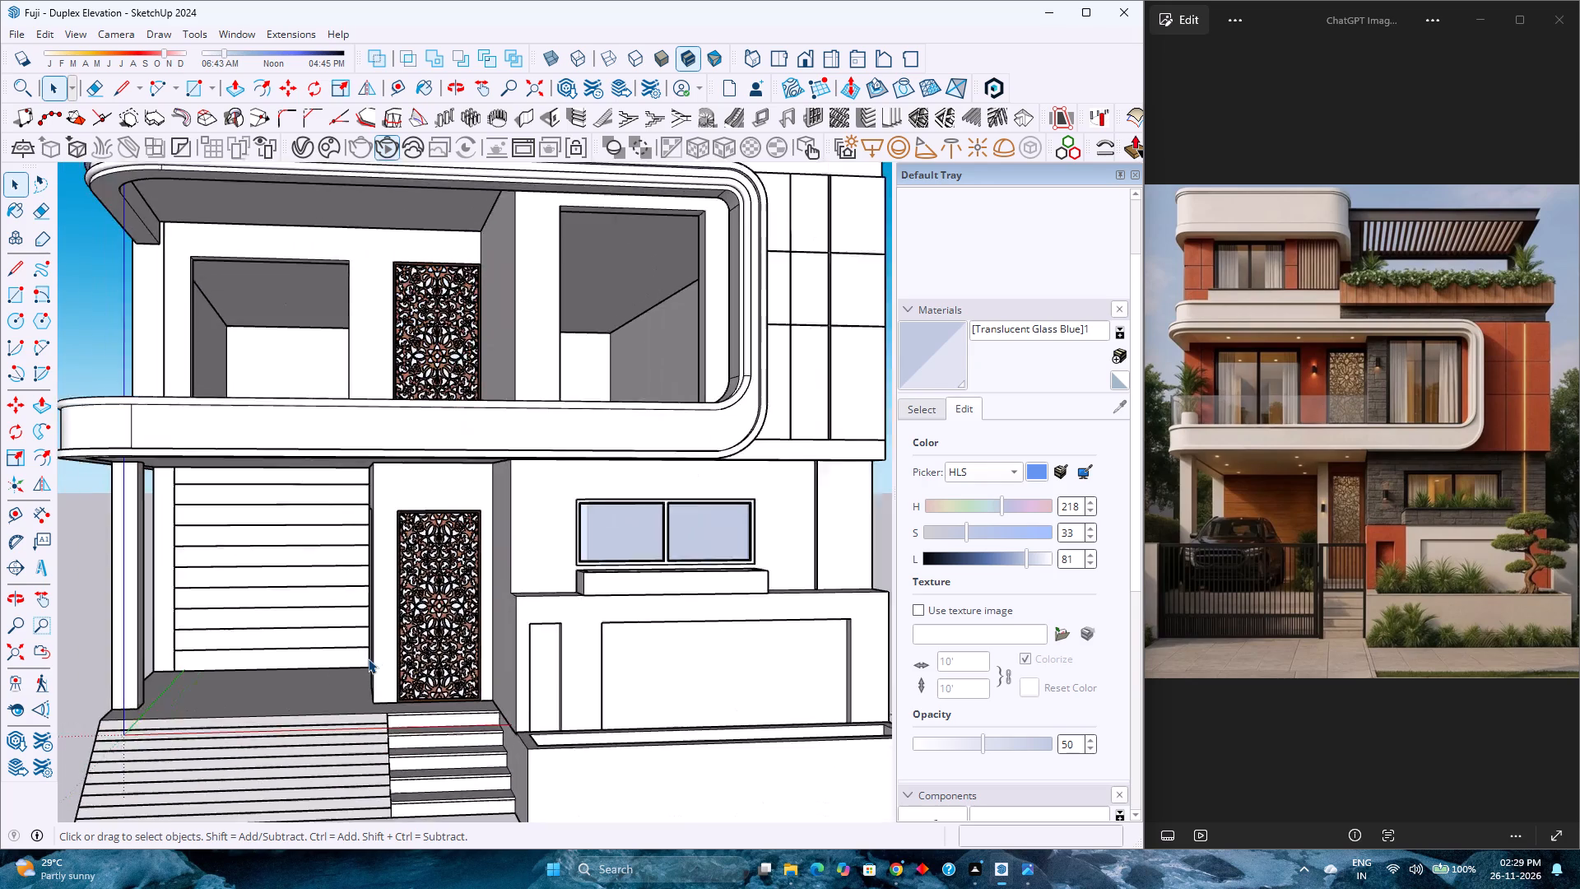
{"action": "scroll", "coordinate": [368, 659], "scroll_direction": "down", "scroll_amount": 1}
{"action": "scroll", "coordinate": [368, 659], "scroll_direction": "up", "scroll_amount": 4}
{"action": "scroll", "coordinate": [368, 659], "scroll_direction": "down", "scroll_amount": 4}
{"action": "scroll", "coordinate": [368, 659], "scroll_direction": "up", "scroll_amount": 3}
{"action": "scroll", "coordinate": [368, 659], "scroll_direction": "down", "scroll_amount": 3}
{"action": "scroll", "coordinate": [368, 659], "scroll_direction": "up", "scroll_amount": 2}
{"action": "scroll", "coordinate": [368, 659], "scroll_direction": "down", "scroll_amount": 3}
{"action": "scroll", "coordinate": [368, 659], "scroll_direction": "up", "scroll_amount": 3}
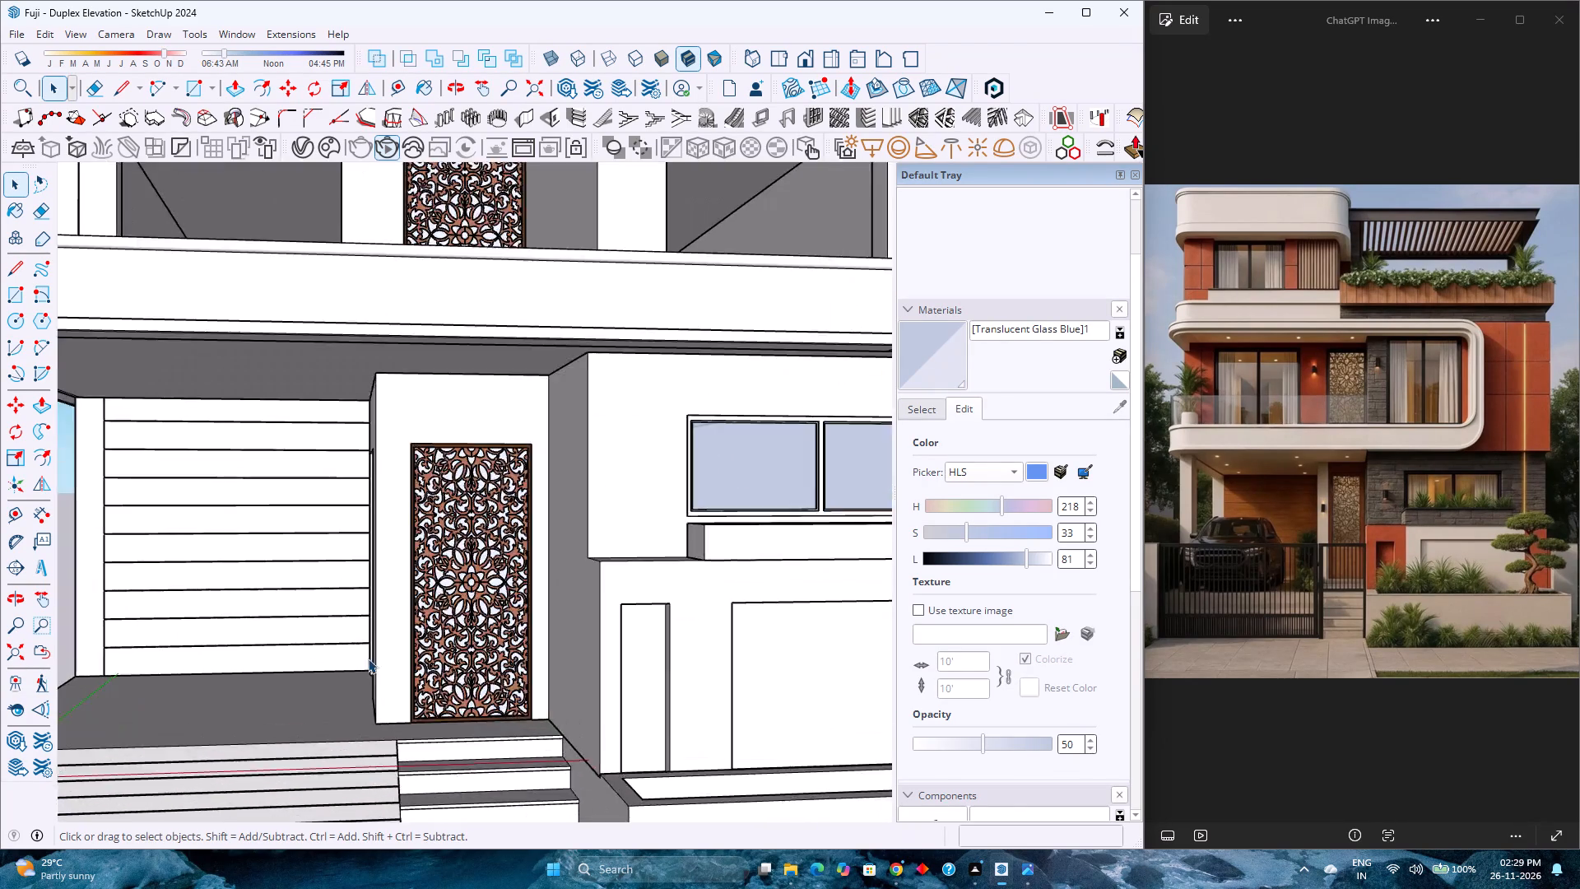
{"action": "scroll", "coordinate": [368, 659], "scroll_direction": "down", "scroll_amount": 3}
{"action": "scroll", "coordinate": [368, 659], "scroll_direction": "up", "scroll_amount": 3}
{"action": "scroll", "coordinate": [368, 659], "scroll_direction": "down", "scroll_amount": 3}
{"action": "scroll", "coordinate": [368, 659], "scroll_direction": "up", "scroll_amount": 3}
{"action": "scroll", "coordinate": [368, 659], "scroll_direction": "down", "scroll_amount": 3}
{"action": "scroll", "coordinate": [368, 659], "scroll_direction": "up", "scroll_amount": 3}
{"action": "scroll", "coordinate": [368, 659], "scroll_direction": "down", "scroll_amount": 3}
{"action": "scroll", "coordinate": [368, 659], "scroll_direction": "up", "scroll_amount": 3}
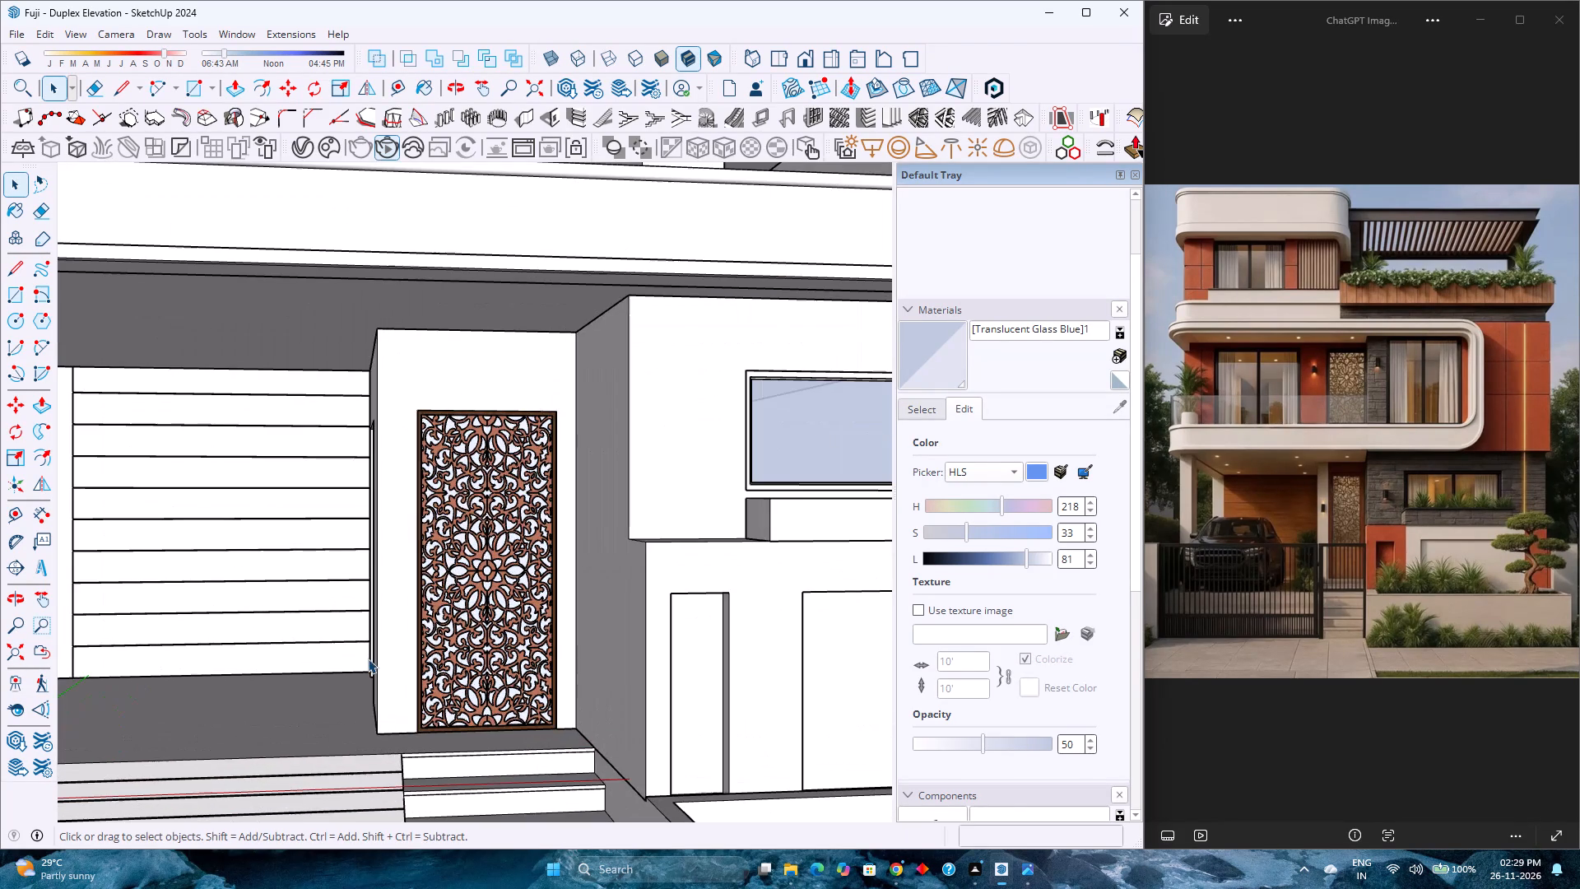
{"action": "scroll", "coordinate": [369, 659], "scroll_direction": "down", "scroll_amount": 3}
{"action": "scroll", "coordinate": [369, 659], "scroll_direction": "up", "scroll_amount": 4}
{"action": "scroll", "coordinate": [369, 659], "scroll_direction": "down", "scroll_amount": 3}
{"action": "scroll", "coordinate": [369, 659], "scroll_direction": "up", "scroll_amount": 3}
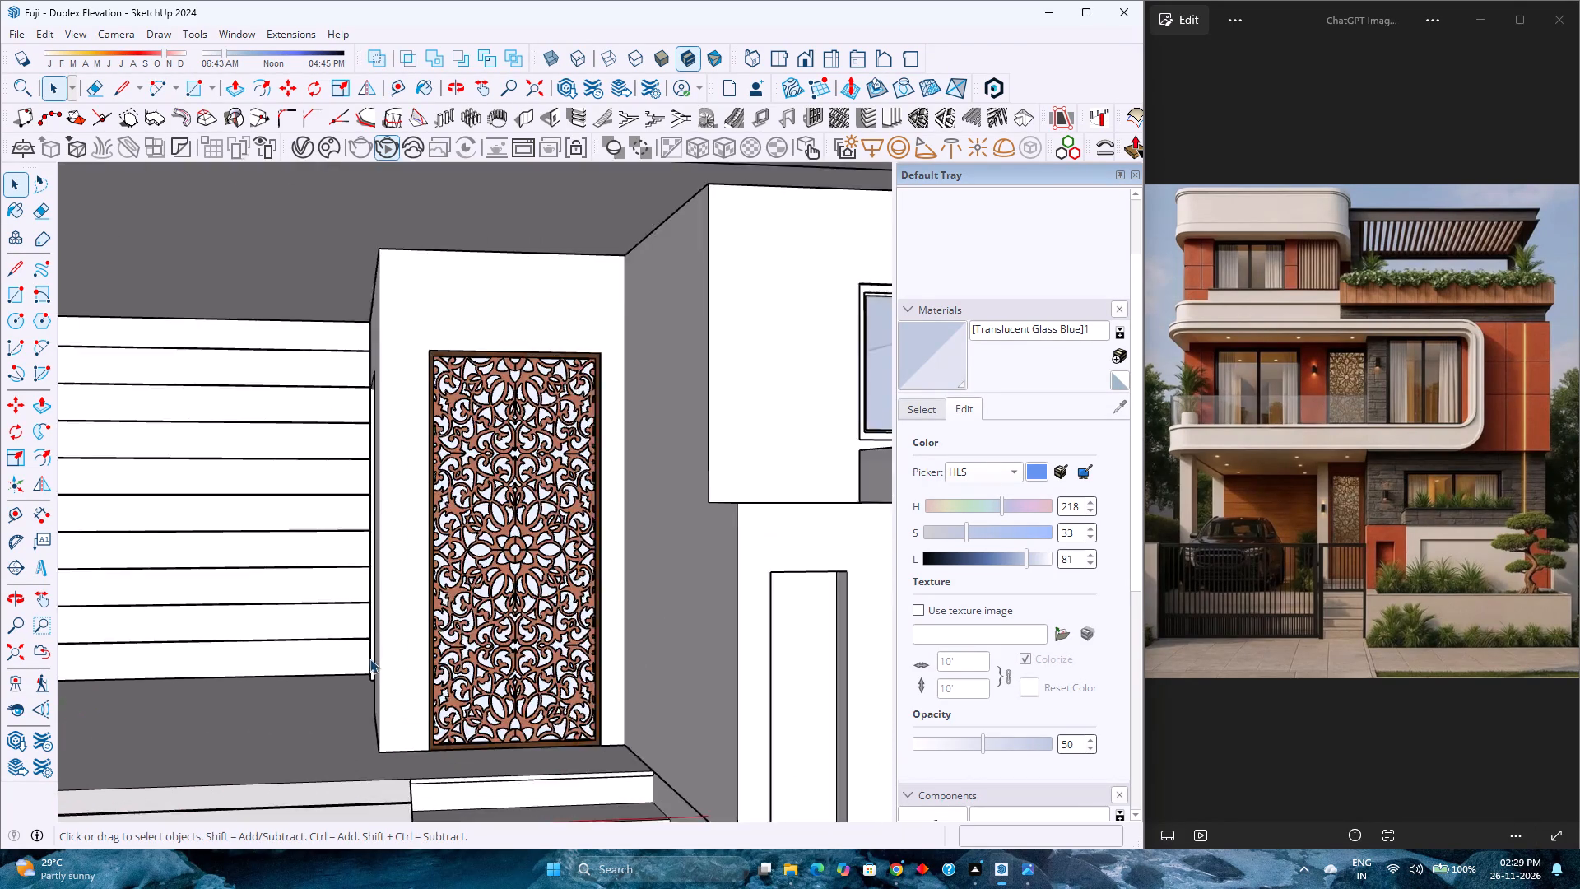
{"action": "scroll", "coordinate": [369, 659], "scroll_direction": "down", "scroll_amount": 2}
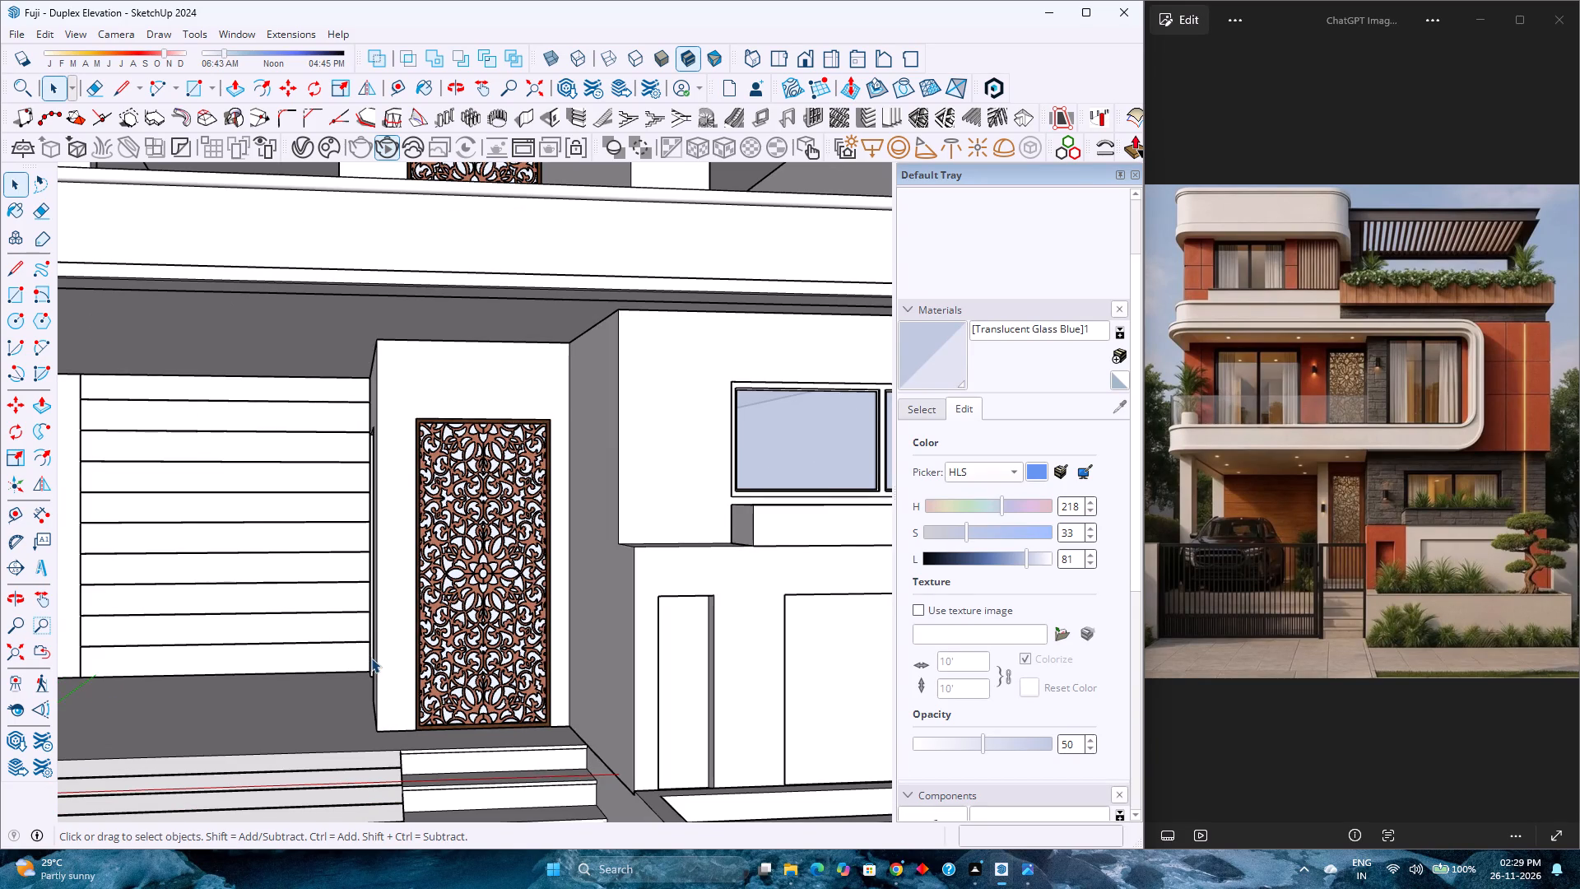
{"action": "scroll", "coordinate": [371, 658], "scroll_direction": "up", "scroll_amount": 2}
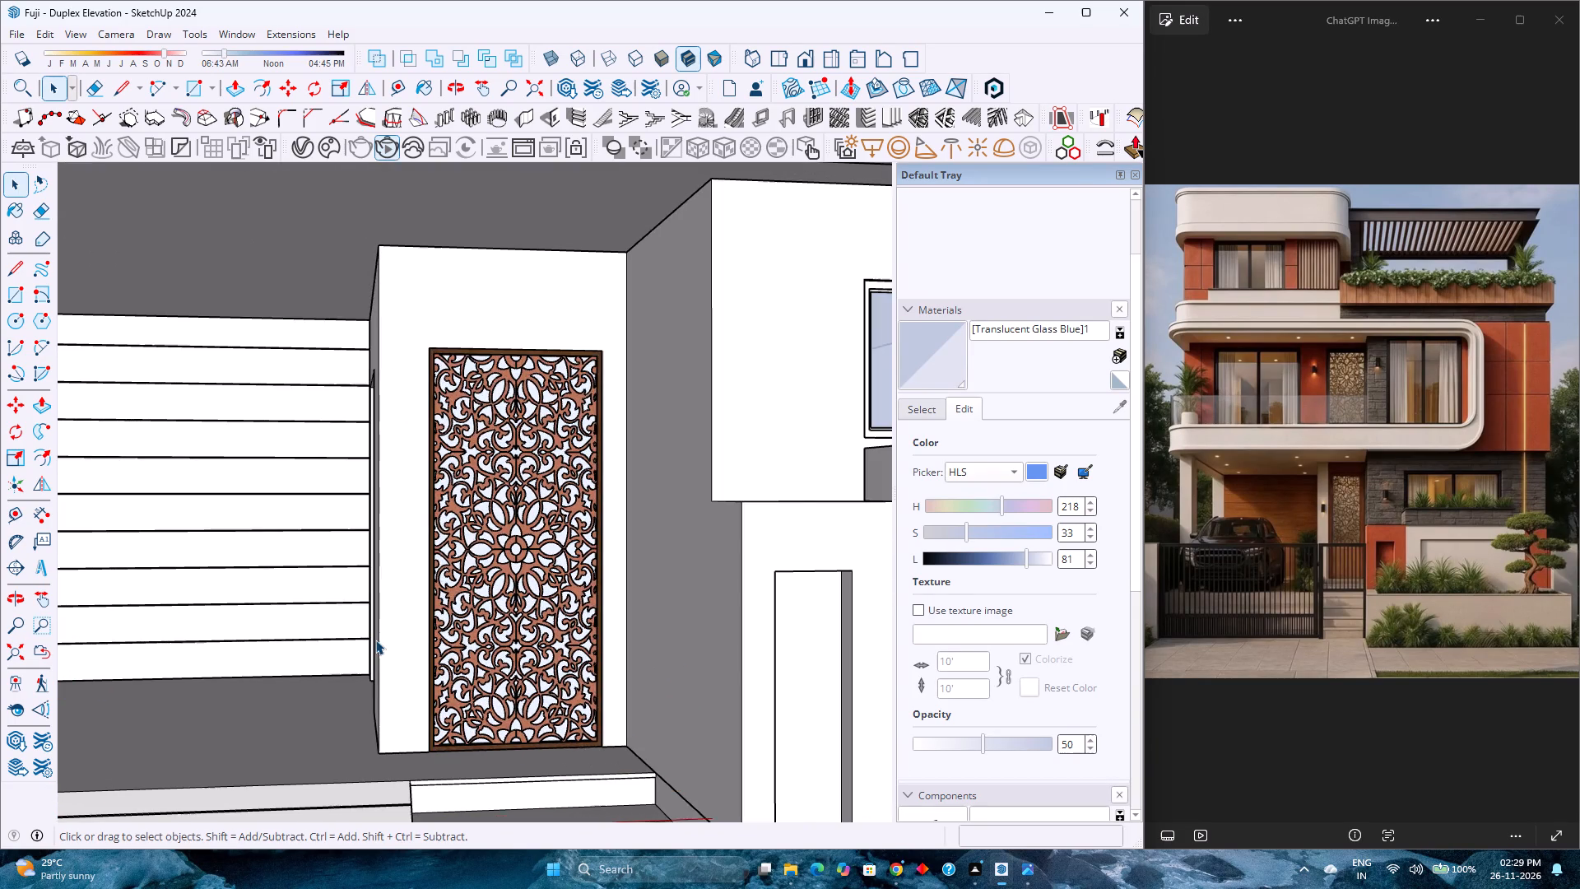
{"action": "scroll", "coordinate": [375, 640], "scroll_direction": "down", "scroll_amount": 2}
{"action": "scroll", "coordinate": [375, 640], "scroll_direction": "up", "scroll_amount": 3}
{"action": "scroll", "coordinate": [375, 640], "scroll_direction": "down", "scroll_amount": 3}
{"action": "scroll", "coordinate": [375, 640], "scroll_direction": "up", "scroll_amount": 3}
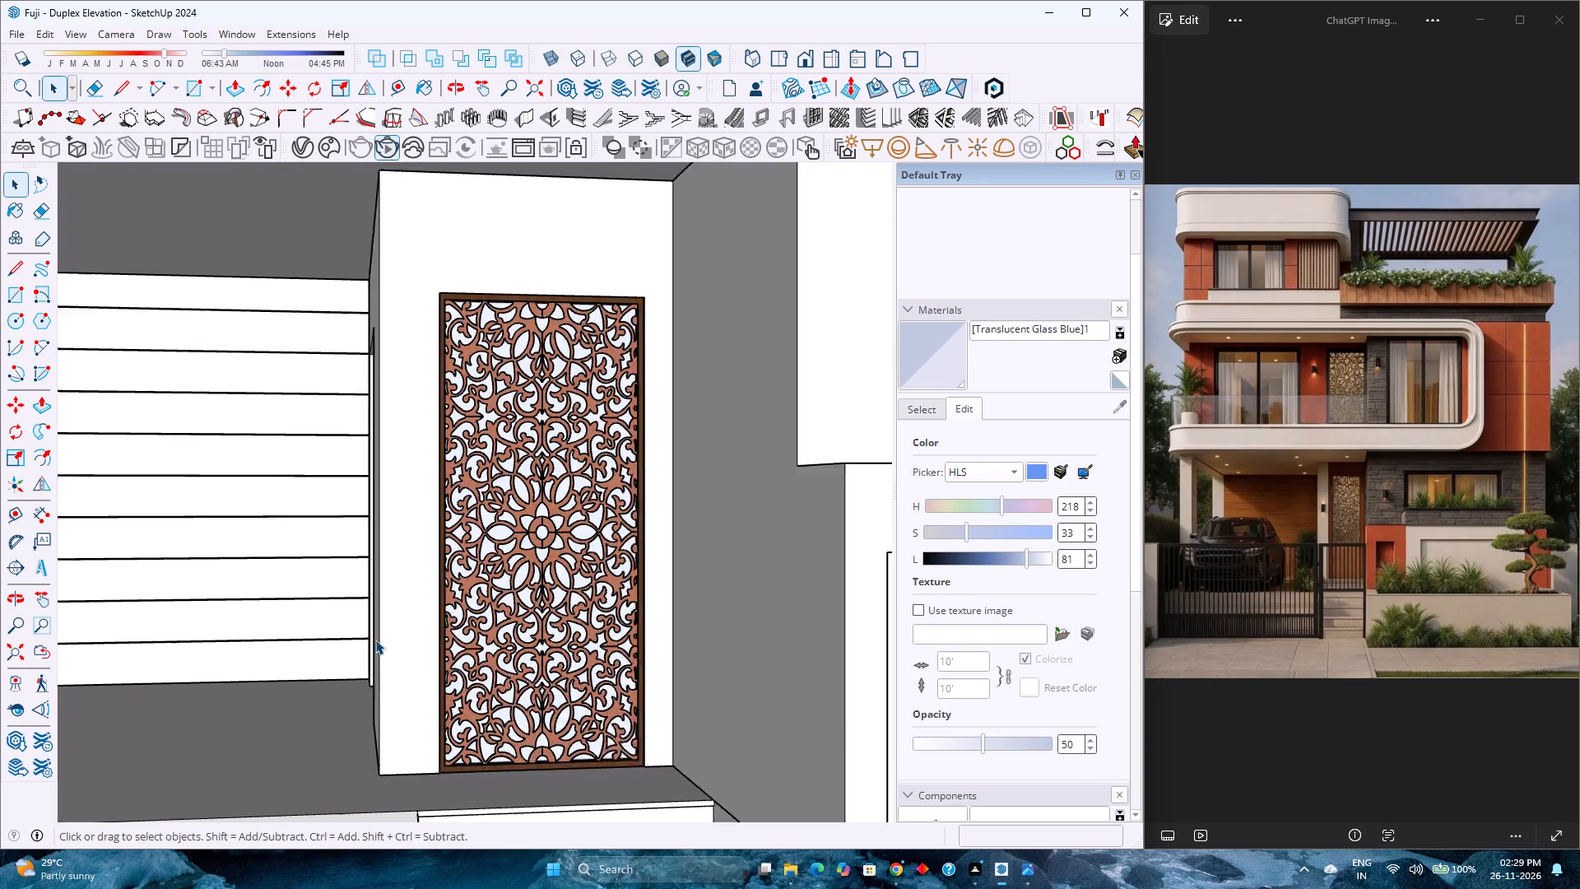
{"action": "scroll", "coordinate": [375, 640], "scroll_direction": "down", "scroll_amount": 1}
{"action": "scroll", "coordinate": [375, 640], "scroll_direction": "up", "scroll_amount": 1}
{"action": "scroll", "coordinate": [375, 640], "scroll_direction": "down", "scroll_amount": 4}
{"action": "scroll", "coordinate": [375, 640], "scroll_direction": "up", "scroll_amount": 5}
{"action": "scroll", "coordinate": [375, 640], "scroll_direction": "down", "scroll_amount": 5}
{"action": "scroll", "coordinate": [375, 640], "scroll_direction": "up", "scroll_amount": 3}
{"action": "scroll", "coordinate": [375, 640], "scroll_direction": "down", "scroll_amount": 3}
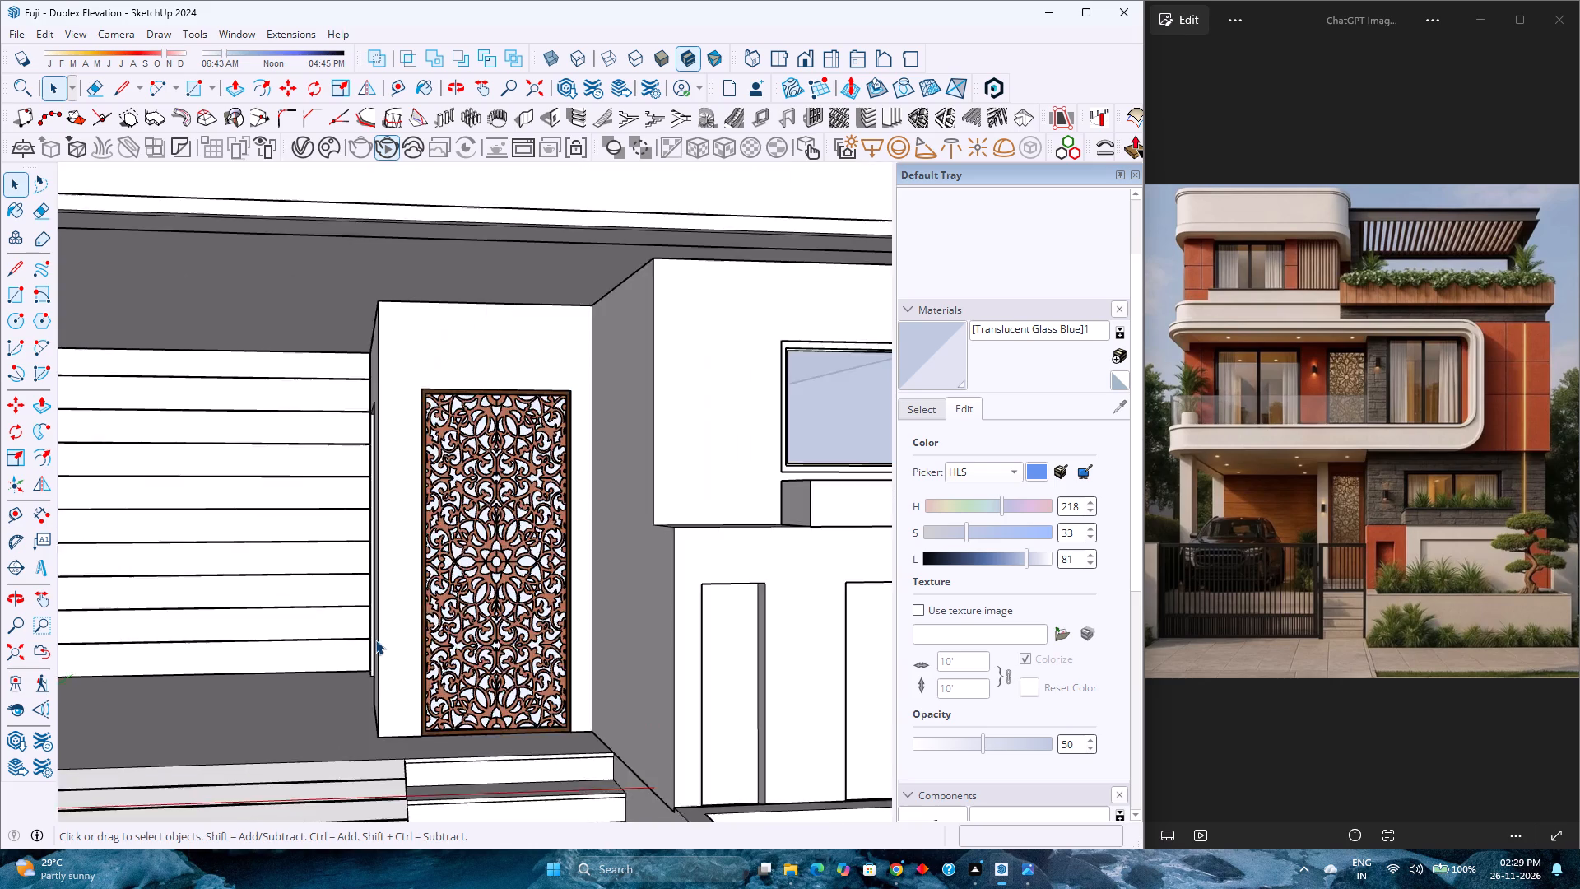
{"action": "scroll", "coordinate": [375, 640], "scroll_direction": "up", "scroll_amount": 3}
{"action": "scroll", "coordinate": [375, 640], "scroll_direction": "down", "scroll_amount": 4}
{"action": "scroll", "coordinate": [375, 640], "scroll_direction": "up", "scroll_amount": 3}
{"action": "scroll", "coordinate": [375, 640], "scroll_direction": "down", "scroll_amount": 3}
{"action": "scroll", "coordinate": [375, 640], "scroll_direction": "up", "scroll_amount": 4}
{"action": "scroll", "coordinate": [375, 640], "scroll_direction": "down", "scroll_amount": 5}
{"action": "scroll", "coordinate": [375, 640], "scroll_direction": "up", "scroll_amount": 5}
{"action": "scroll", "coordinate": [375, 638], "scroll_direction": "down", "scroll_amount": 4}
{"action": "scroll", "coordinate": [375, 636], "scroll_direction": "up", "scroll_amount": 3}
{"action": "scroll", "coordinate": [375, 636], "scroll_direction": "down", "scroll_amount": 4}
{"action": "scroll", "coordinate": [375, 636], "scroll_direction": "up", "scroll_amount": 5}
{"action": "scroll", "coordinate": [375, 636], "scroll_direction": "down", "scroll_amount": 5}
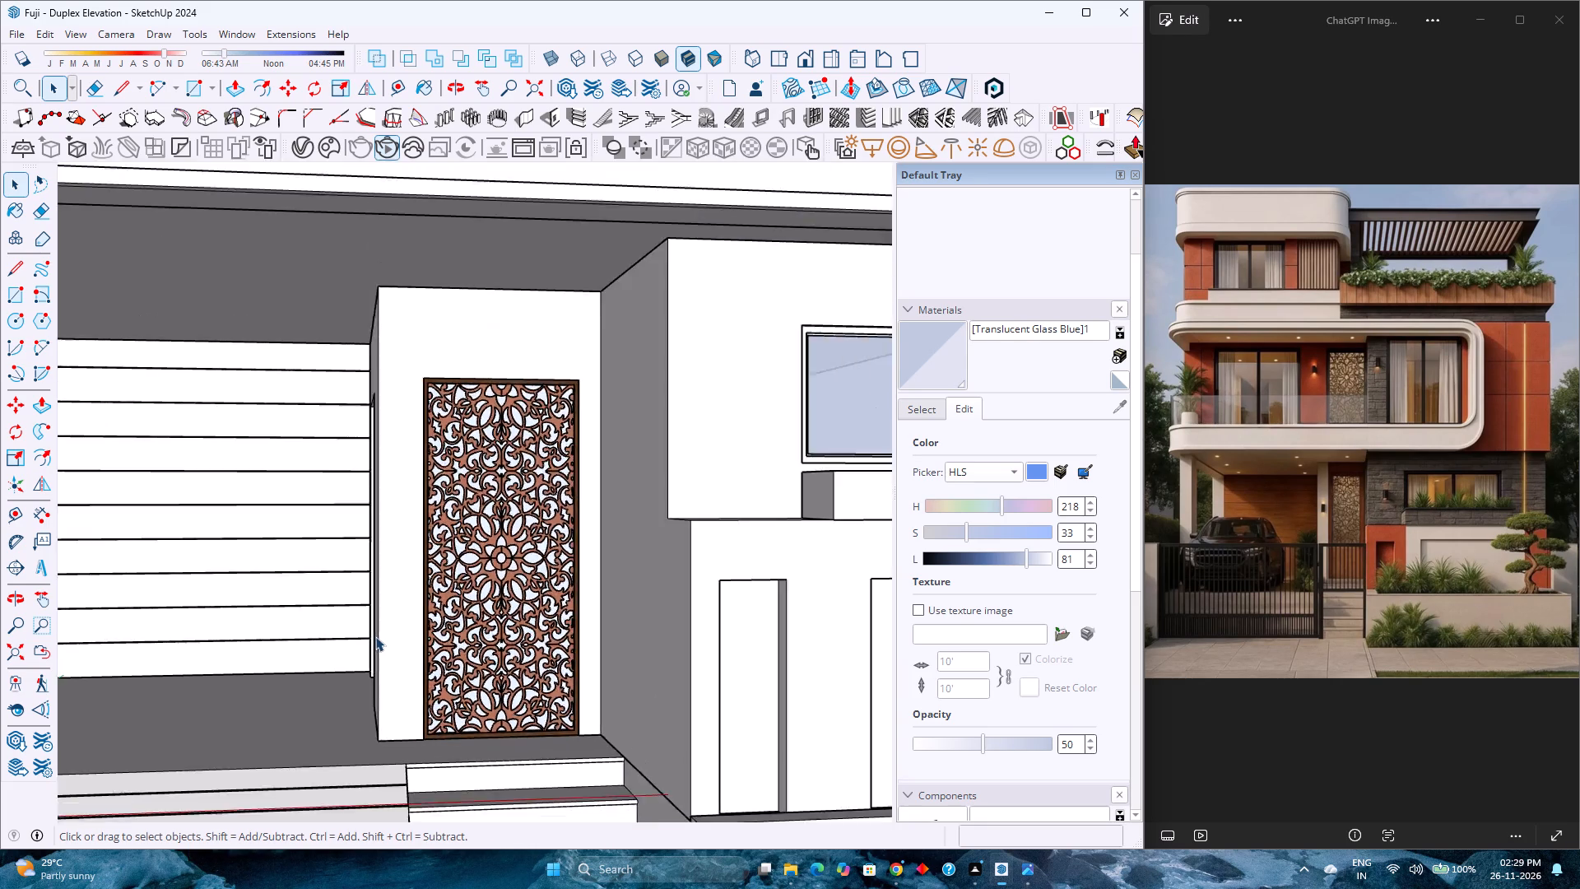
{"action": "scroll", "coordinate": [375, 636], "scroll_direction": "up", "scroll_amount": 4}
{"action": "scroll", "coordinate": [375, 636], "scroll_direction": "down", "scroll_amount": 2}
{"action": "scroll", "coordinate": [375, 636], "scroll_direction": "up", "scroll_amount": 4}
{"action": "scroll", "coordinate": [375, 636], "scroll_direction": "down", "scroll_amount": 4}
{"action": "scroll", "coordinate": [375, 636], "scroll_direction": "up", "scroll_amount": 2}
{"action": "scroll", "coordinate": [375, 636], "scroll_direction": "down", "scroll_amount": 3}
{"action": "scroll", "coordinate": [375, 636], "scroll_direction": "up", "scroll_amount": 3}
{"action": "scroll", "coordinate": [375, 636], "scroll_direction": "down", "scroll_amount": 3}
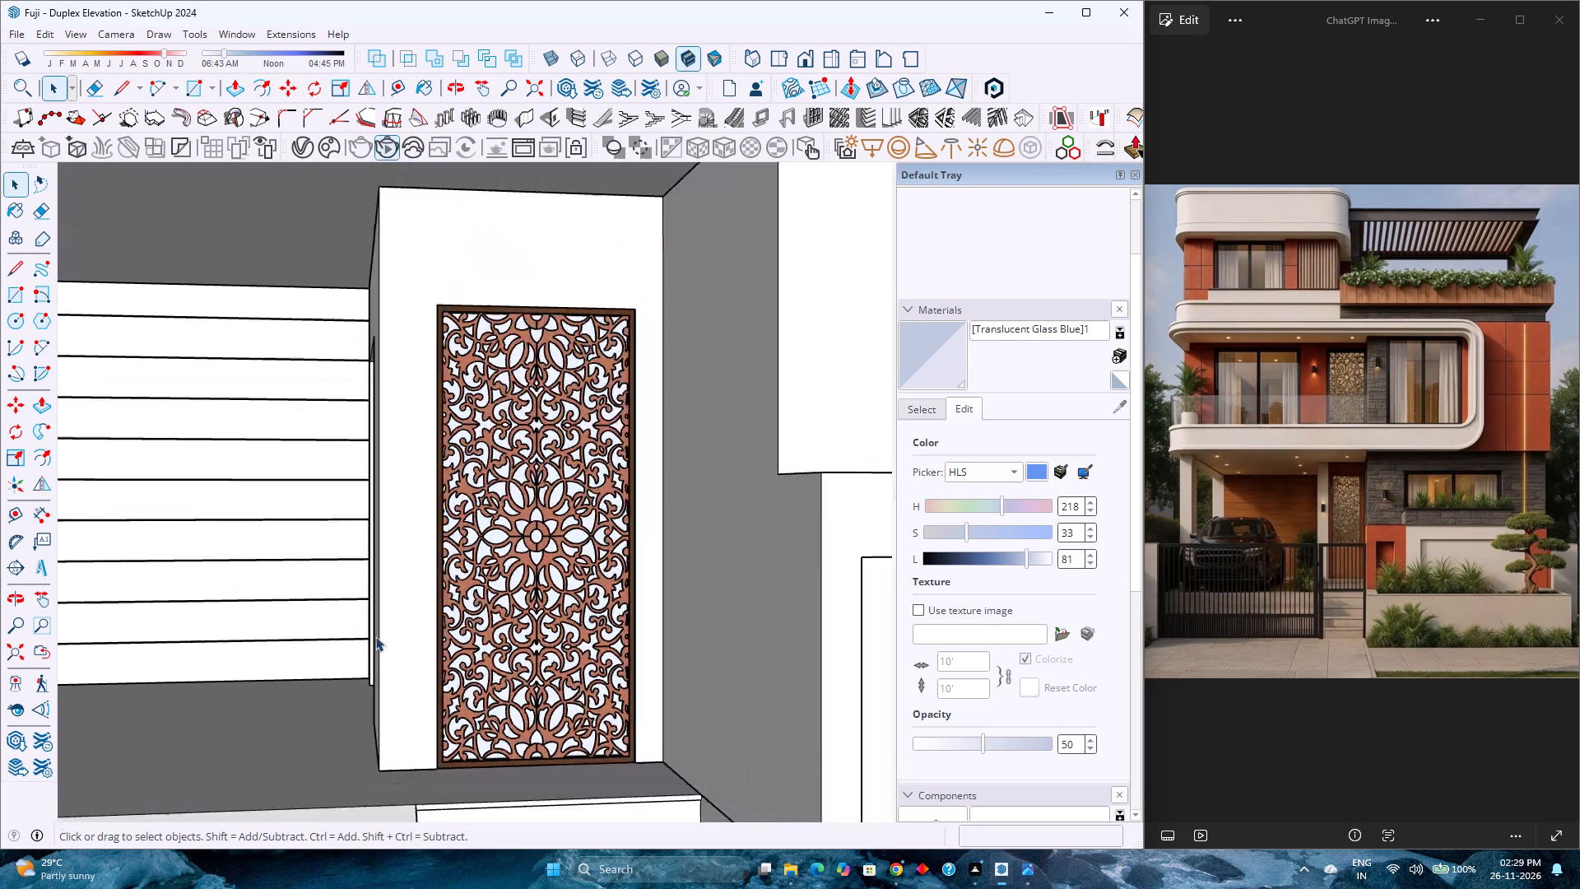
{"action": "scroll", "coordinate": [375, 636], "scroll_direction": "down", "scroll_amount": 1}
{"action": "scroll", "coordinate": [375, 636], "scroll_direction": "up", "scroll_amount": 4}
{"action": "scroll", "coordinate": [375, 636], "scroll_direction": "down", "scroll_amount": 4}
{"action": "scroll", "coordinate": [375, 636], "scroll_direction": "up", "scroll_amount": 3}
{"action": "scroll", "coordinate": [375, 636], "scroll_direction": "down", "scroll_amount": 2}
{"action": "scroll", "coordinate": [375, 636], "scroll_direction": "up", "scroll_amount": 4}
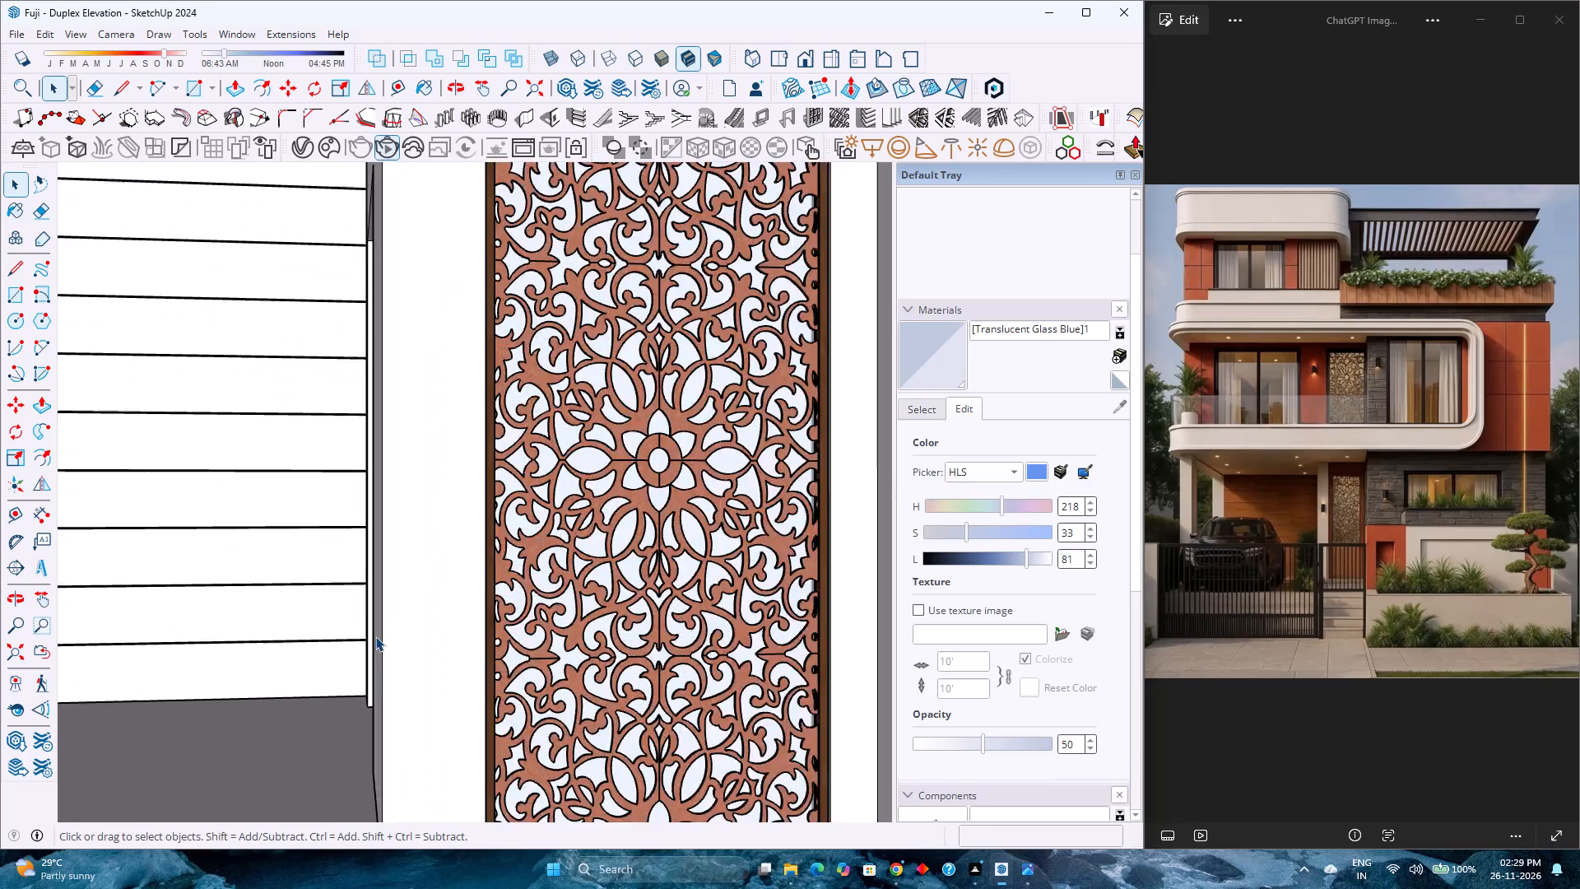
{"action": "scroll", "coordinate": [375, 636], "scroll_direction": "down", "scroll_amount": 4}
{"action": "scroll", "coordinate": [375, 636], "scroll_direction": "up", "scroll_amount": 3}
{"action": "scroll", "coordinate": [375, 636], "scroll_direction": "down", "scroll_amount": 4}
{"action": "scroll", "coordinate": [375, 636], "scroll_direction": "up", "scroll_amount": 4}
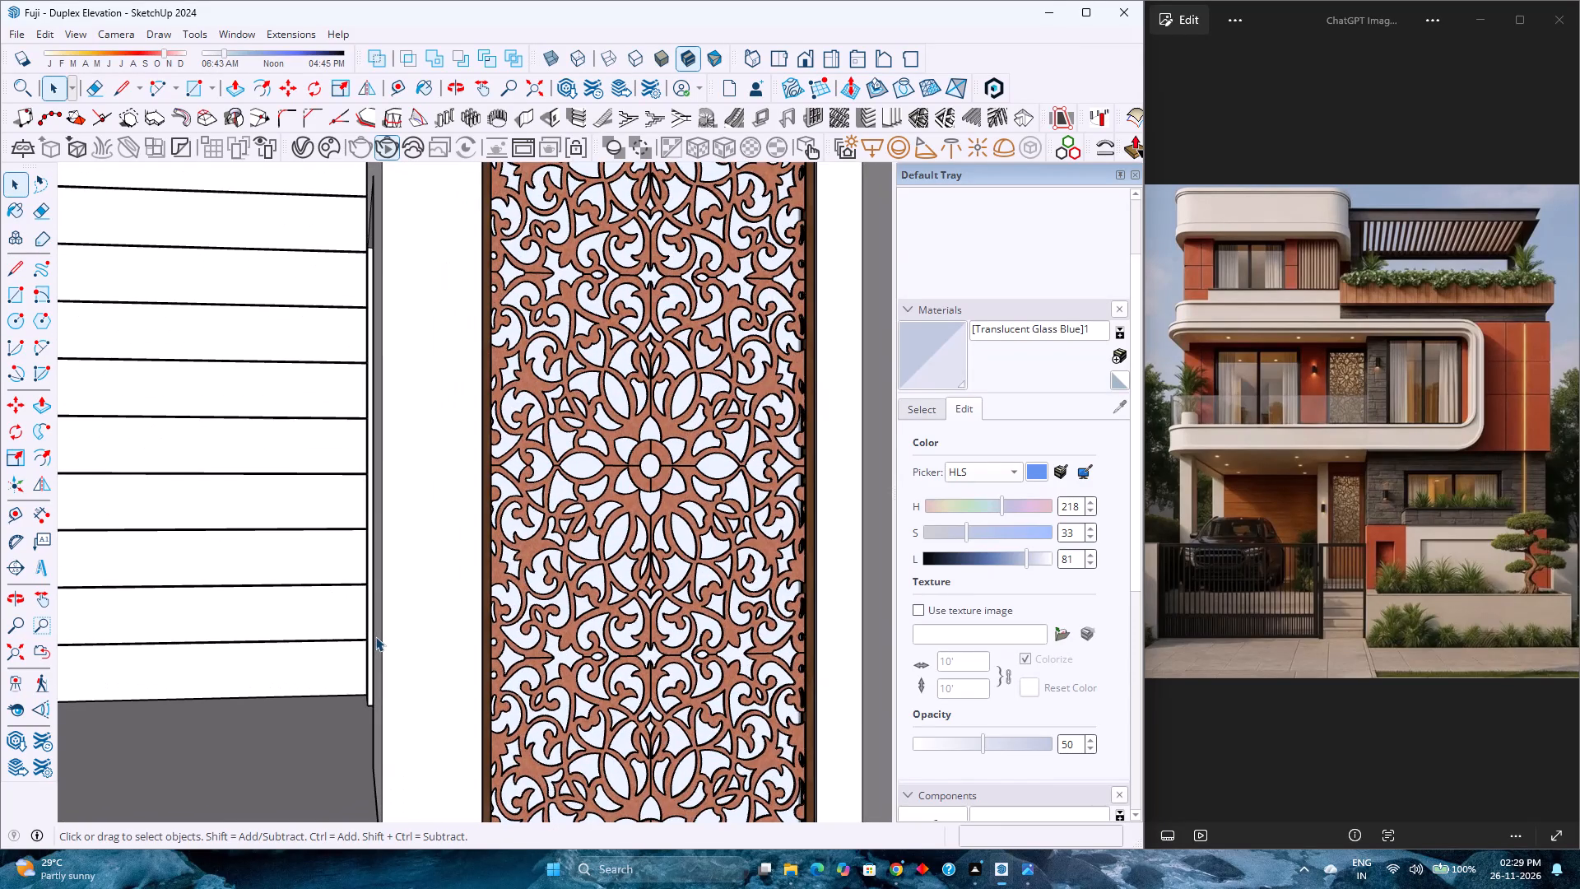
{"action": "scroll", "coordinate": [375, 636], "scroll_direction": "up", "scroll_amount": 1}
{"action": "scroll", "coordinate": [373, 633], "scroll_direction": "down", "scroll_amount": 3}
{"action": "scroll", "coordinate": [373, 633], "scroll_direction": "up", "scroll_amount": 2}
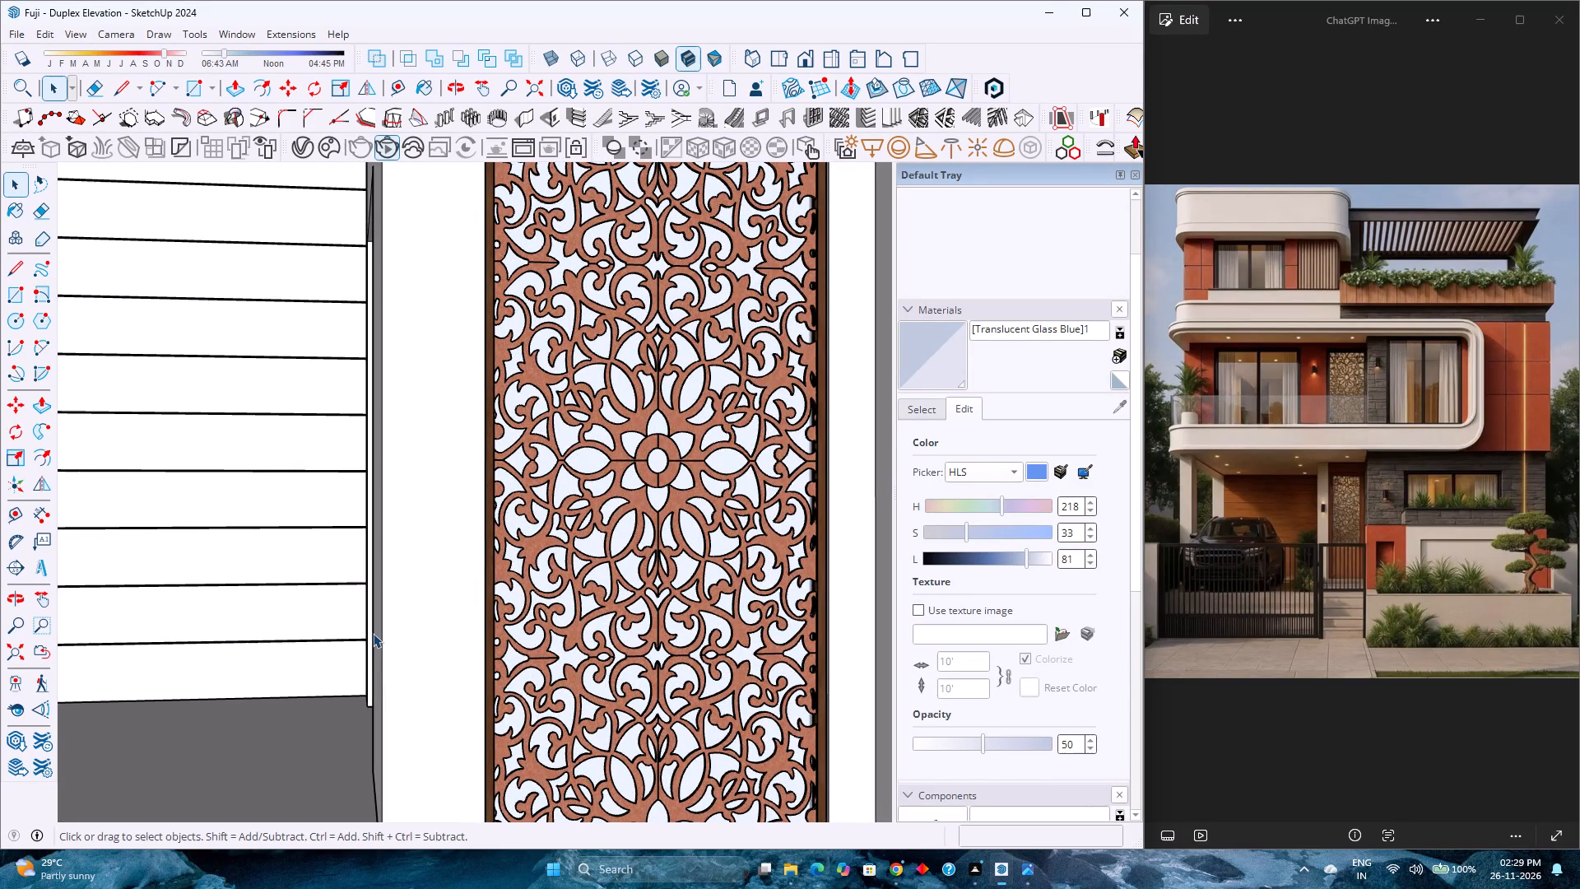
{"action": "scroll", "coordinate": [374, 633], "scroll_direction": "down", "scroll_amount": 1}
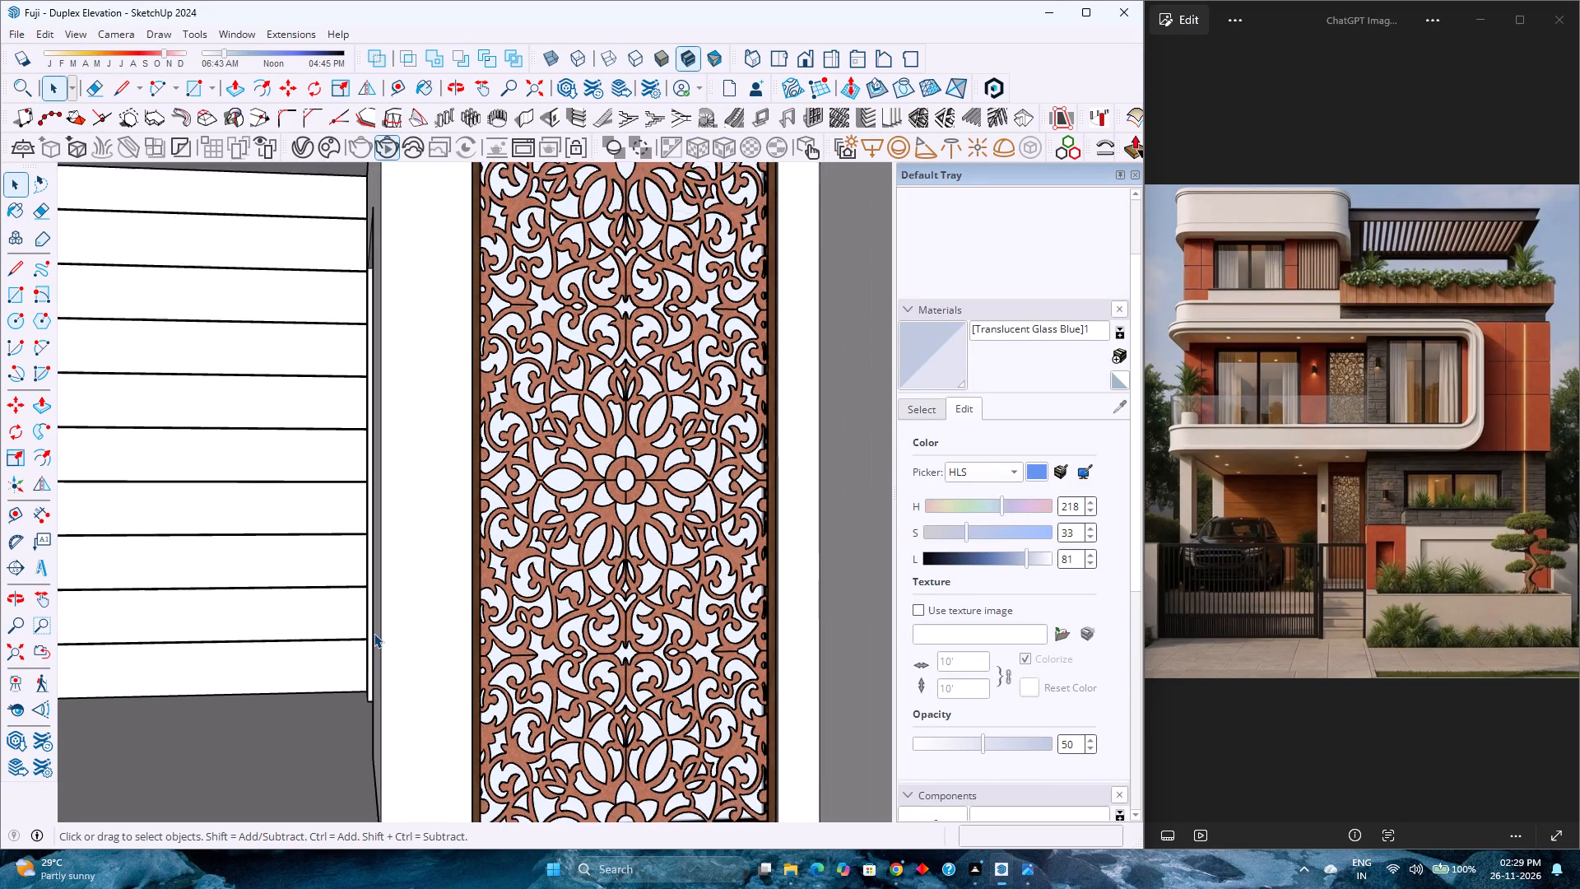
{"action": "scroll", "coordinate": [374, 633], "scroll_direction": "down", "scroll_amount": 1}
{"action": "scroll", "coordinate": [374, 633], "scroll_direction": "up", "scroll_amount": 4}
{"action": "scroll", "coordinate": [374, 633], "scroll_direction": "down", "scroll_amount": 4}
{"action": "scroll", "coordinate": [374, 633], "scroll_direction": "up", "scroll_amount": 3}
{"action": "scroll", "coordinate": [374, 633], "scroll_direction": "down", "scroll_amount": 3}
{"action": "scroll", "coordinate": [374, 633], "scroll_direction": "up", "scroll_amount": 4}
{"action": "scroll", "coordinate": [374, 633], "scroll_direction": "down", "scroll_amount": 3}
{"action": "scroll", "coordinate": [374, 633], "scroll_direction": "up", "scroll_amount": 3}
{"action": "scroll", "coordinate": [374, 633], "scroll_direction": "down", "scroll_amount": 4}
{"action": "scroll", "coordinate": [374, 633], "scroll_direction": "up", "scroll_amount": 2}
{"action": "scroll", "coordinate": [374, 633], "scroll_direction": "down", "scroll_amount": 4}
{"action": "scroll", "coordinate": [374, 633], "scroll_direction": "up", "scroll_amount": 3}
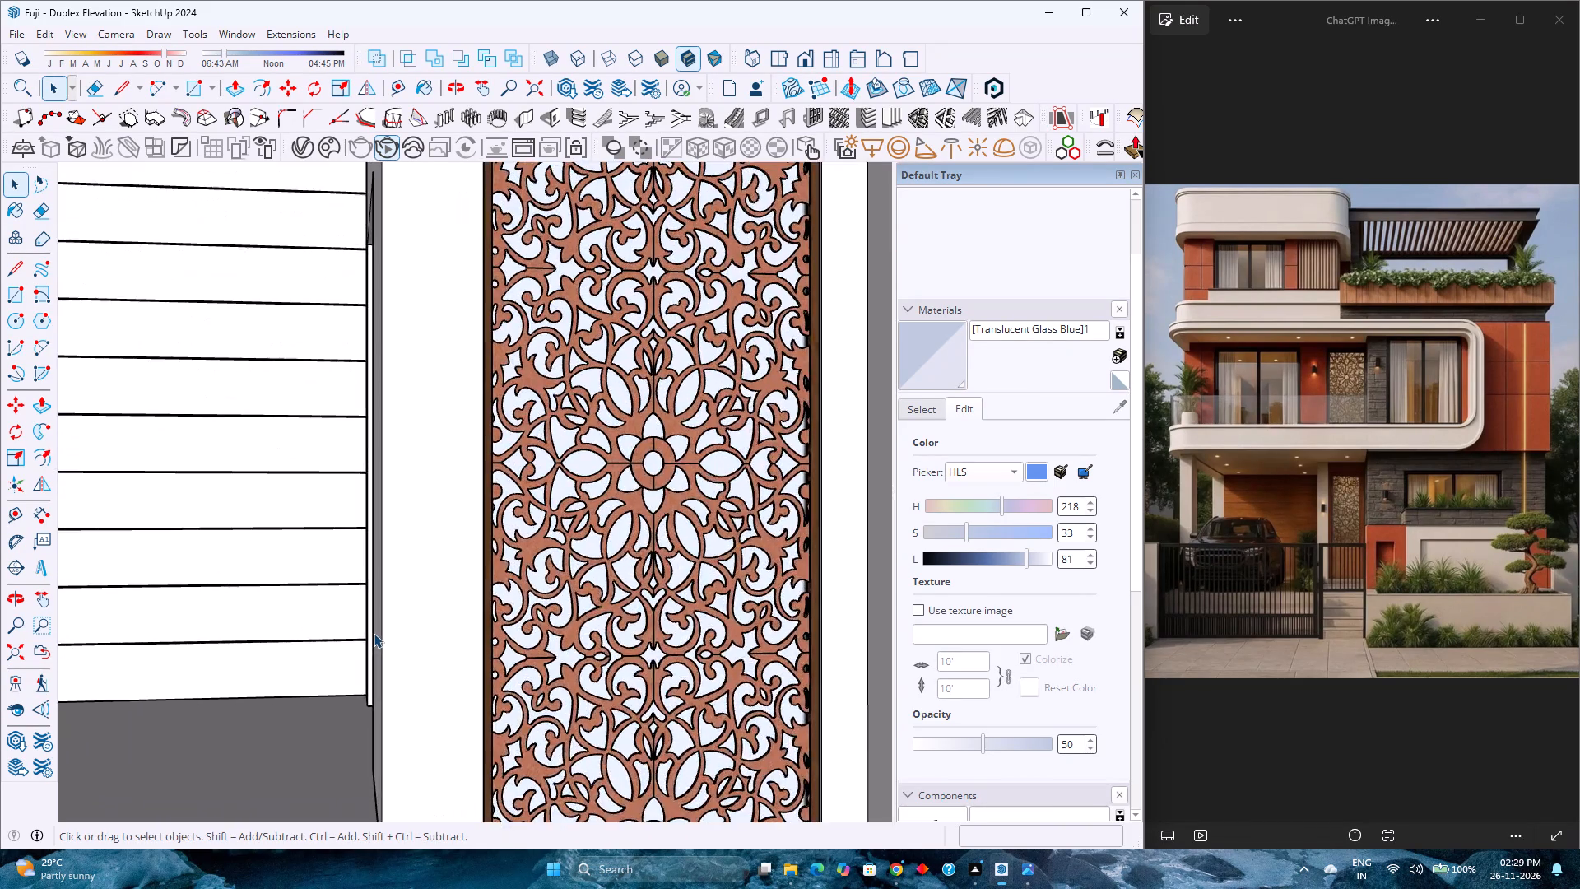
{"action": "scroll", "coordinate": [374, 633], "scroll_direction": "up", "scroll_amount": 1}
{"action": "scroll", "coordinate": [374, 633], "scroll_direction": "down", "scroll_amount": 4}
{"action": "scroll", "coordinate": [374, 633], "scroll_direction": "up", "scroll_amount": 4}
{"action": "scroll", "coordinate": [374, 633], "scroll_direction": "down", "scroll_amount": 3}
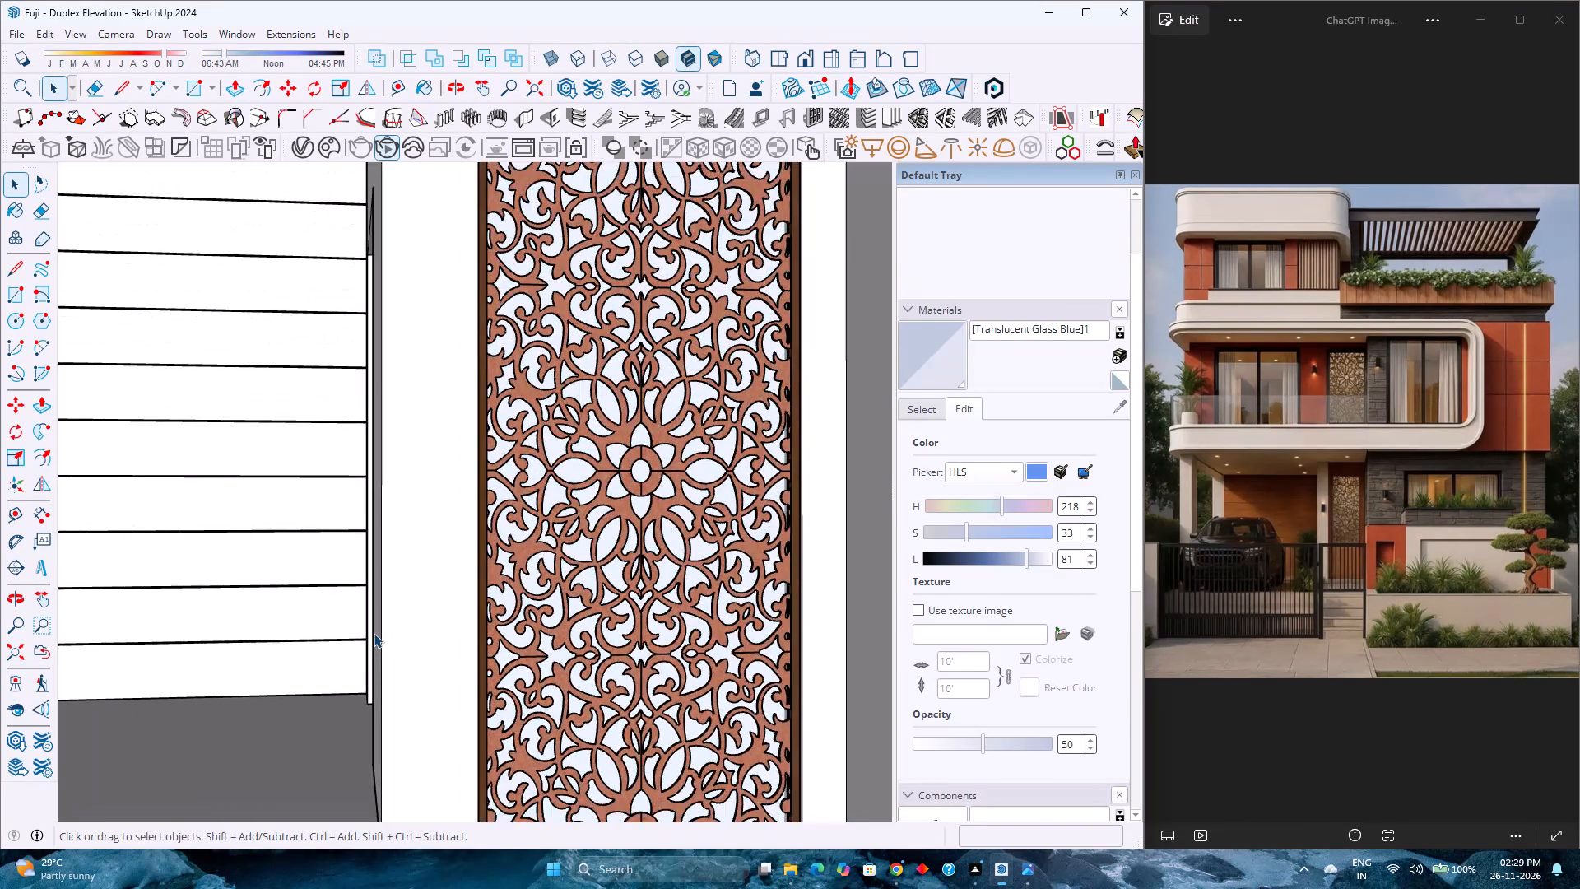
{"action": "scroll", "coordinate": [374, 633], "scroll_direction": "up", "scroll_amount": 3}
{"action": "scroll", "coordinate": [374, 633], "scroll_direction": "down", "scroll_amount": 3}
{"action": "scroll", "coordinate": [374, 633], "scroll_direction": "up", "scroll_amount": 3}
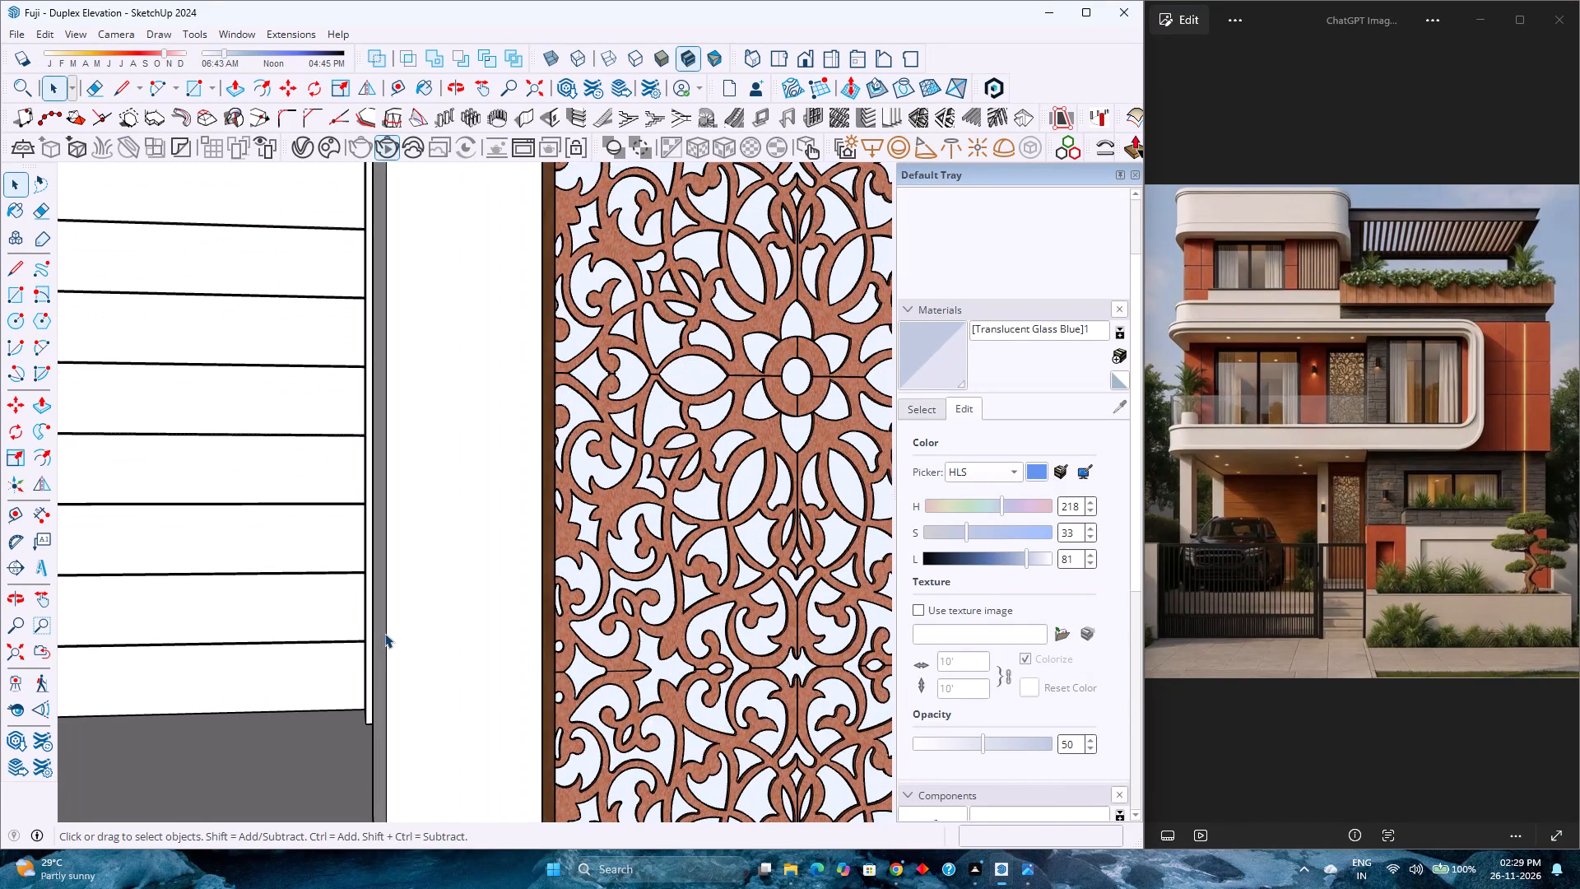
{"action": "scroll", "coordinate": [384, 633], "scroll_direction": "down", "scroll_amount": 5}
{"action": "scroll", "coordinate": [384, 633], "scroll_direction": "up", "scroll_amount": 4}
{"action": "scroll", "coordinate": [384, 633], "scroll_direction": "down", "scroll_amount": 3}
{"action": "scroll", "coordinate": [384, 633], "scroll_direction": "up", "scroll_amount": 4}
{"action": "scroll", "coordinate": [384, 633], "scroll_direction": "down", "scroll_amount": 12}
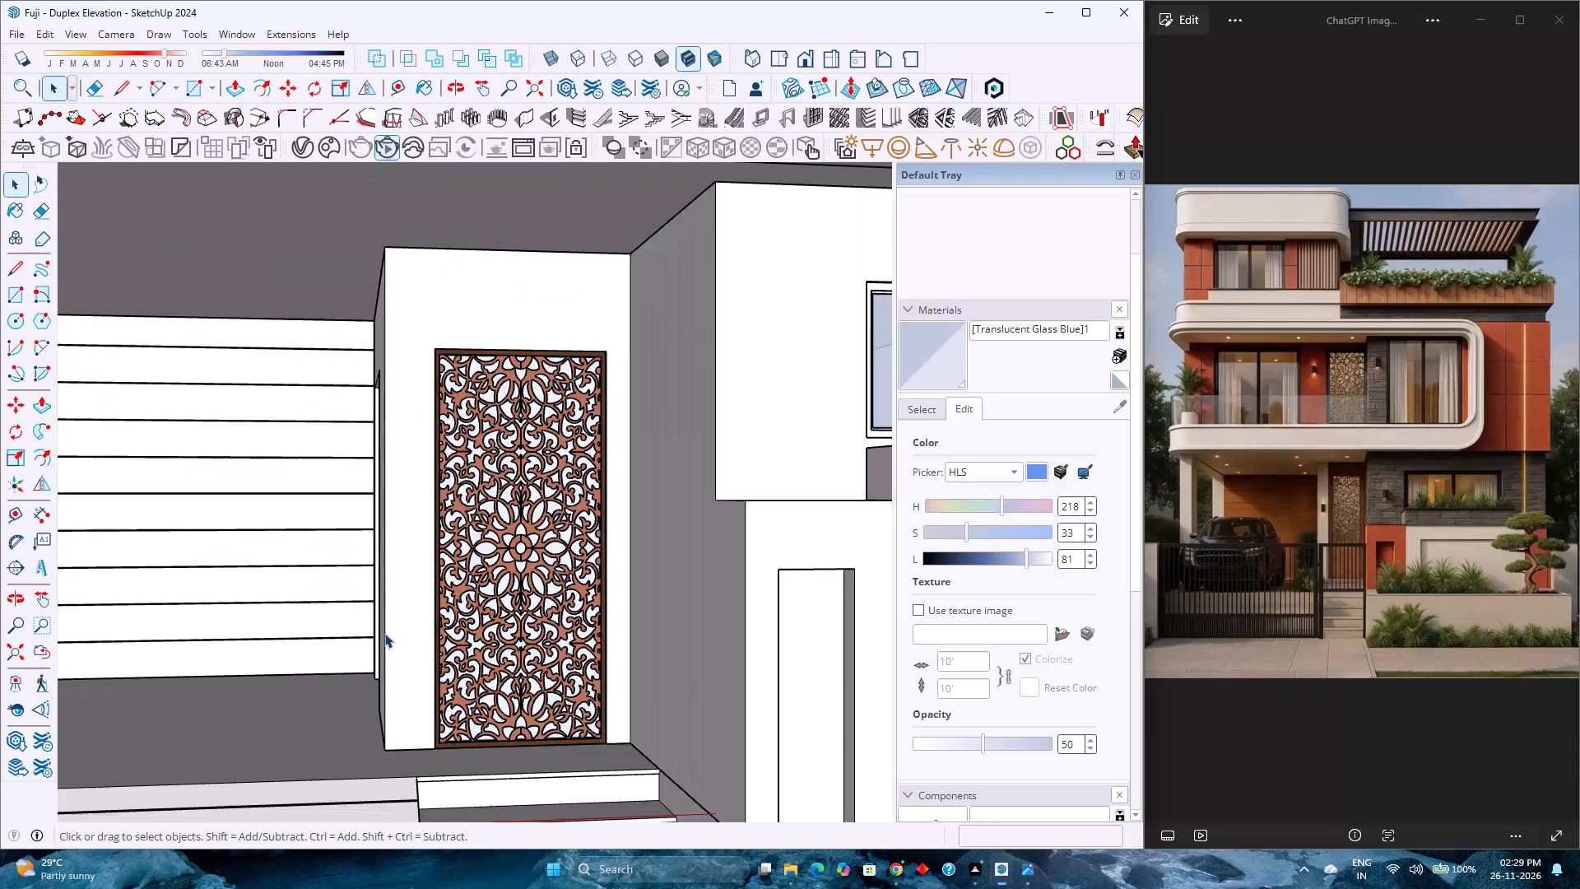
Examine the whole house massing from an oblique angle that shows both the front facade and the side wall.
{"action": "scroll", "coordinate": [384, 633], "scroll_direction": "down", "scroll_amount": 11}
{"action": "scroll", "coordinate": [384, 633], "scroll_direction": "down", "scroll_amount": 10}
{"action": "middle_click_drag", "start_coordinate": [494, 648], "coordinate": [464, 641]}
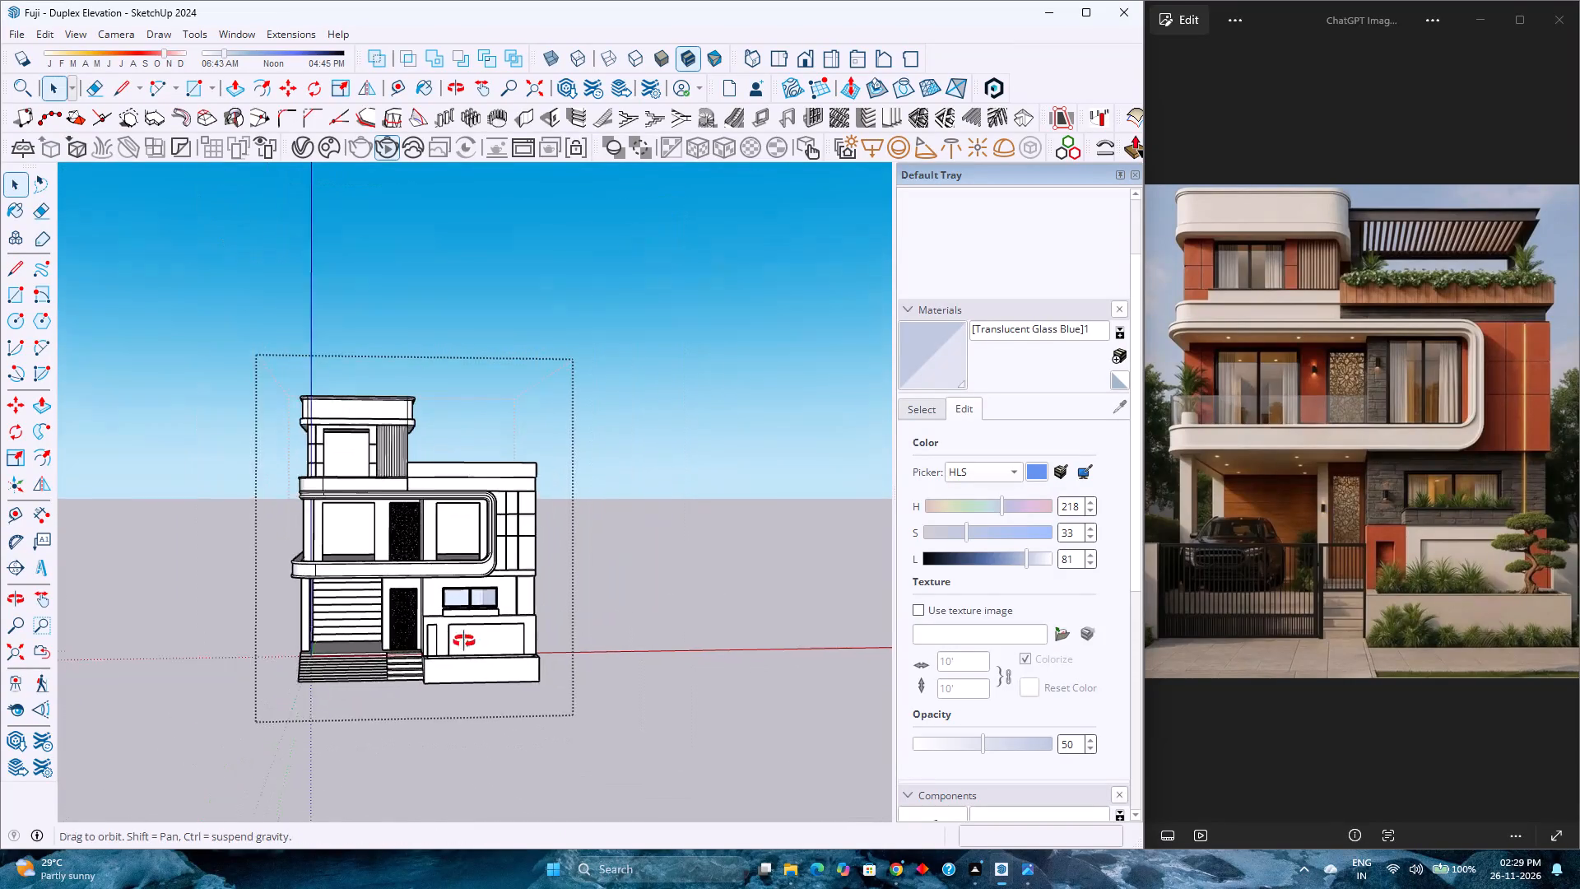
{"action": "middle_click_drag", "start_coordinate": [464, 641], "coordinate": [318, 633]}
{"action": "scroll", "coordinate": [313, 629], "scroll_direction": "up", "scroll_amount": 4}
{"action": "scroll", "coordinate": [313, 629], "scroll_direction": "down", "scroll_amount": 4}
{"action": "scroll", "coordinate": [316, 629], "scroll_direction": "up", "scroll_amount": 4}
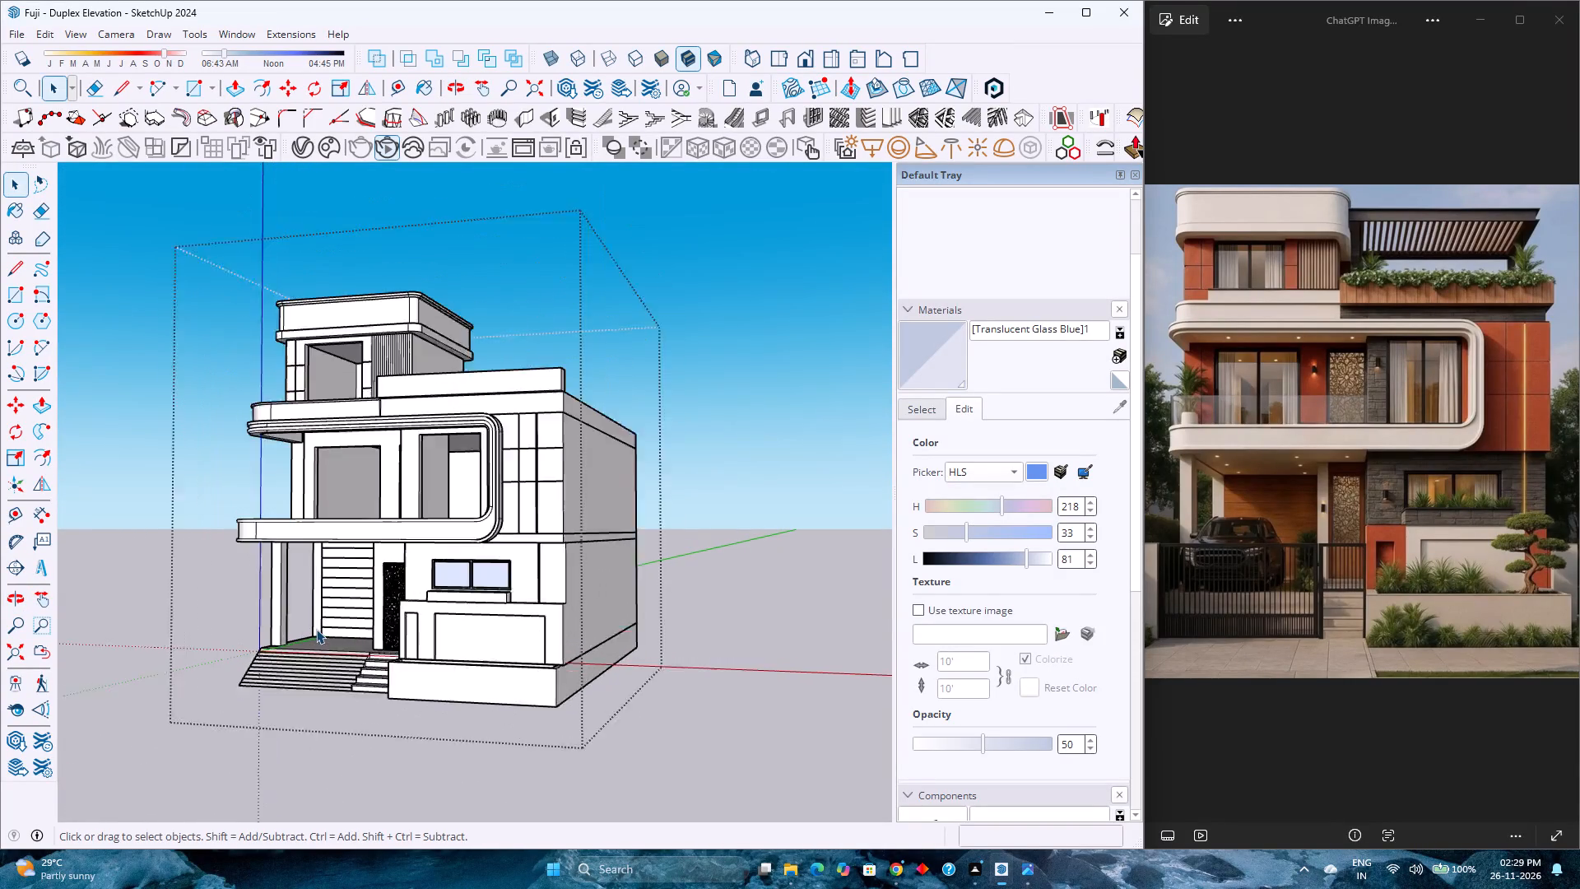
{"action": "scroll", "coordinate": [316, 629], "scroll_direction": "down", "scroll_amount": 3}
{"action": "scroll", "coordinate": [316, 629], "scroll_direction": "up", "scroll_amount": 3}
{"action": "scroll", "coordinate": [316, 629], "scroll_direction": "down", "scroll_amount": 4}
{"action": "scroll", "coordinate": [316, 629], "scroll_direction": "up", "scroll_amount": 4}
{"action": "scroll", "coordinate": [316, 629], "scroll_direction": "down", "scroll_amount": 2}
{"action": "scroll", "coordinate": [316, 629], "scroll_direction": "up", "scroll_amount": 1}
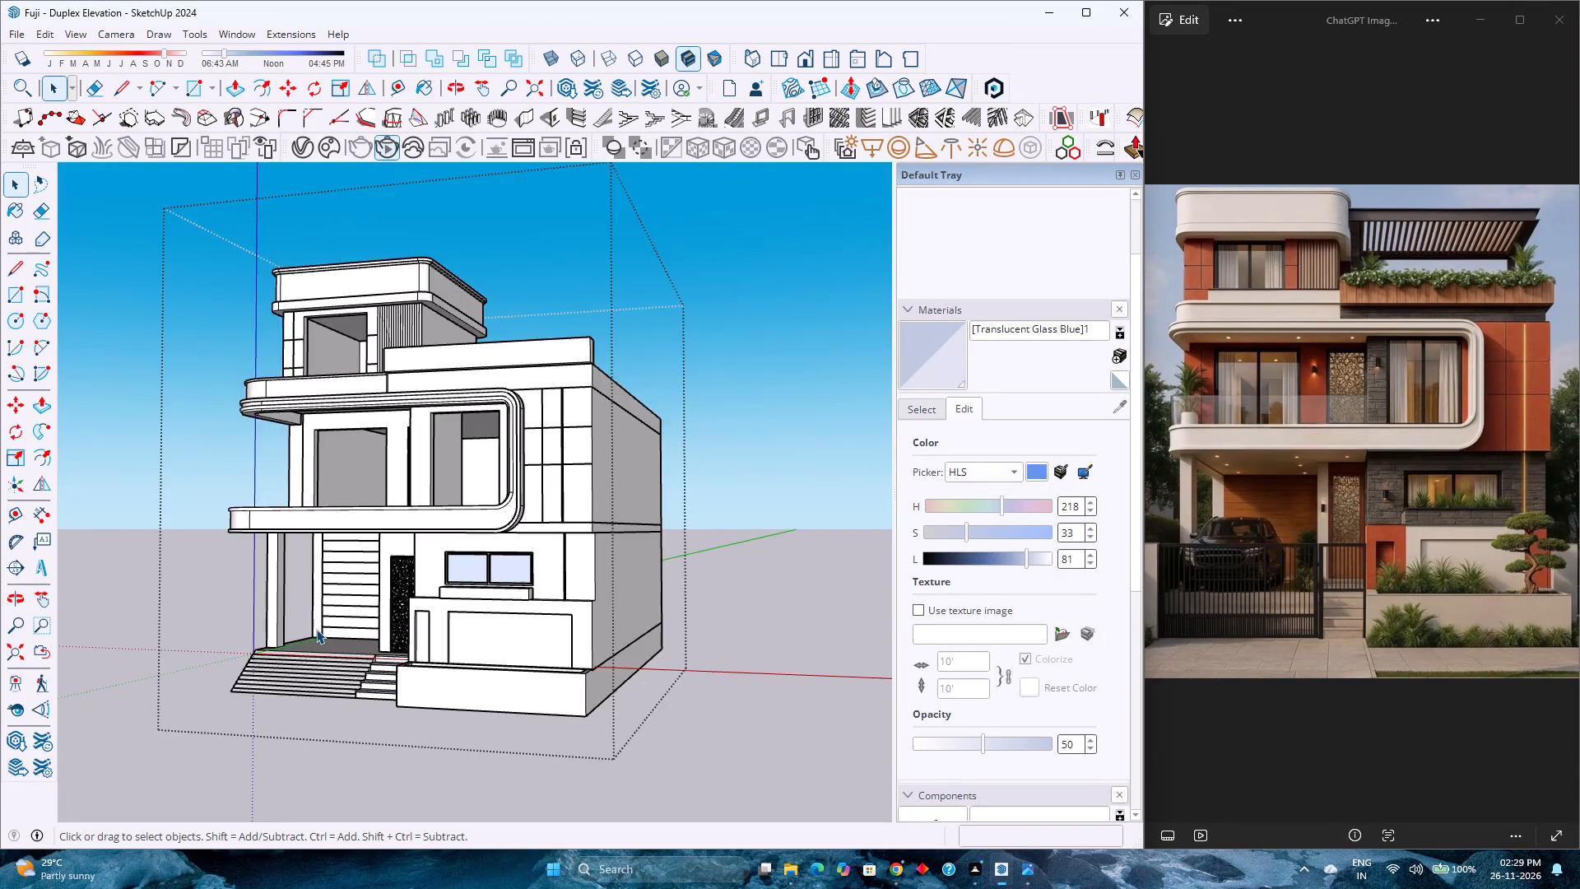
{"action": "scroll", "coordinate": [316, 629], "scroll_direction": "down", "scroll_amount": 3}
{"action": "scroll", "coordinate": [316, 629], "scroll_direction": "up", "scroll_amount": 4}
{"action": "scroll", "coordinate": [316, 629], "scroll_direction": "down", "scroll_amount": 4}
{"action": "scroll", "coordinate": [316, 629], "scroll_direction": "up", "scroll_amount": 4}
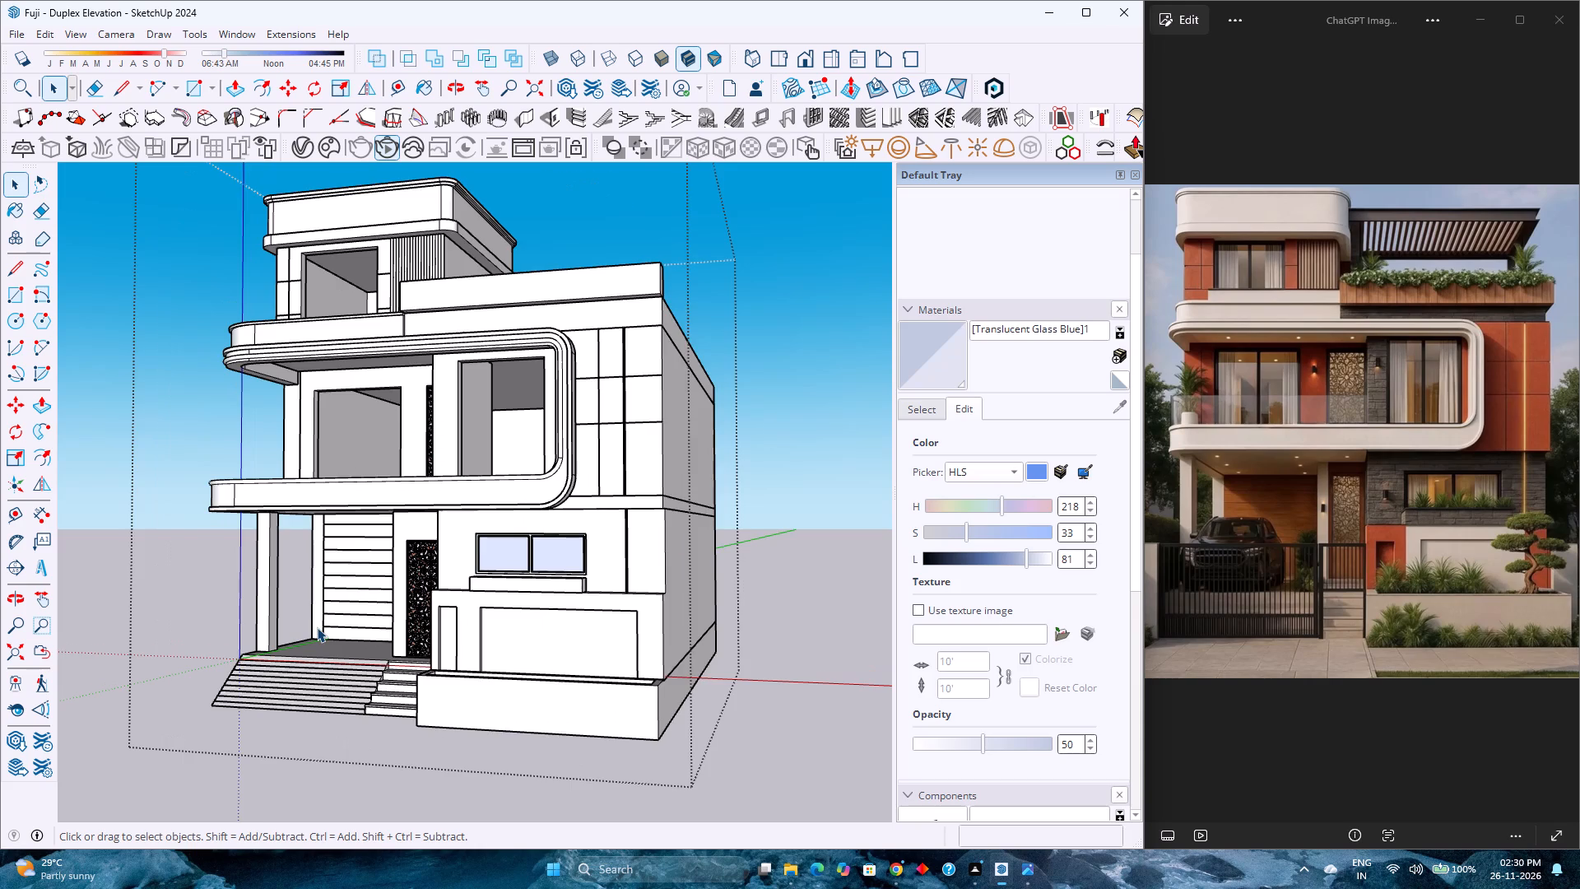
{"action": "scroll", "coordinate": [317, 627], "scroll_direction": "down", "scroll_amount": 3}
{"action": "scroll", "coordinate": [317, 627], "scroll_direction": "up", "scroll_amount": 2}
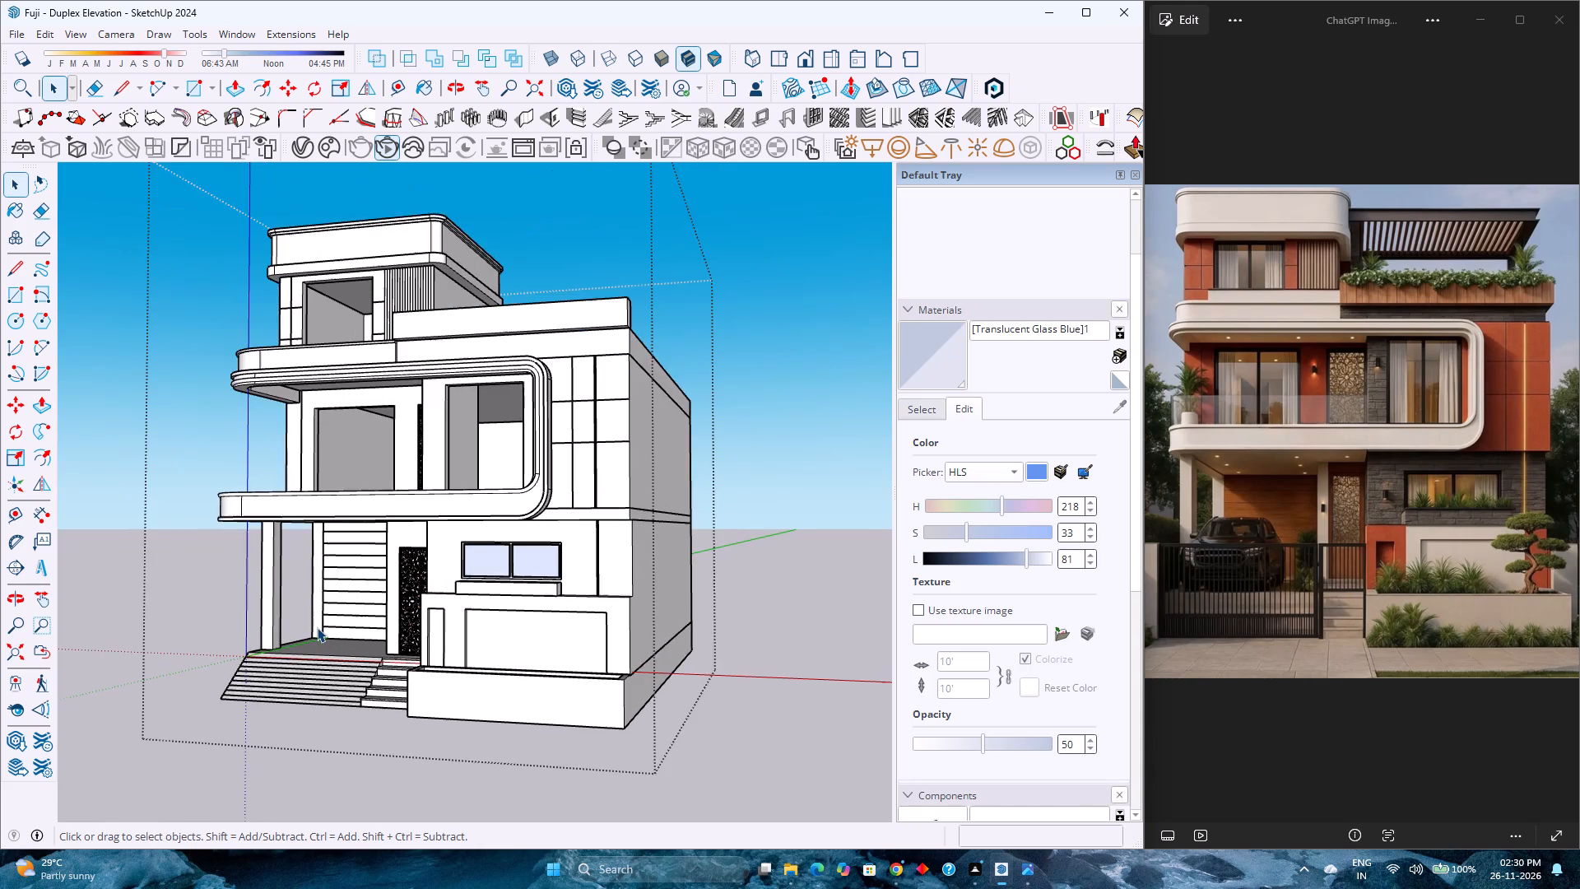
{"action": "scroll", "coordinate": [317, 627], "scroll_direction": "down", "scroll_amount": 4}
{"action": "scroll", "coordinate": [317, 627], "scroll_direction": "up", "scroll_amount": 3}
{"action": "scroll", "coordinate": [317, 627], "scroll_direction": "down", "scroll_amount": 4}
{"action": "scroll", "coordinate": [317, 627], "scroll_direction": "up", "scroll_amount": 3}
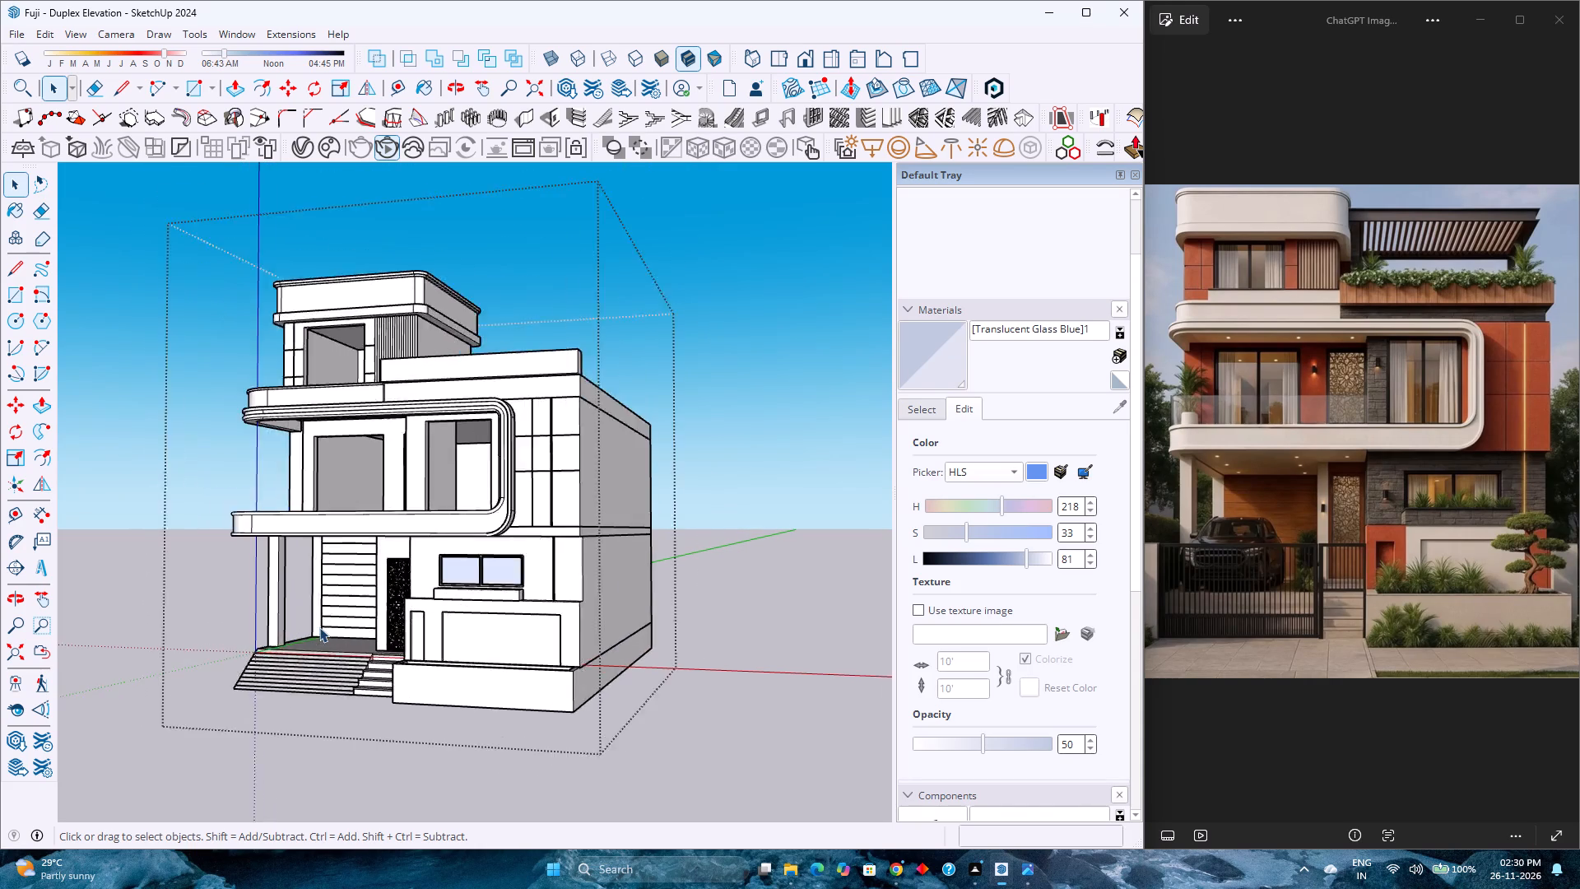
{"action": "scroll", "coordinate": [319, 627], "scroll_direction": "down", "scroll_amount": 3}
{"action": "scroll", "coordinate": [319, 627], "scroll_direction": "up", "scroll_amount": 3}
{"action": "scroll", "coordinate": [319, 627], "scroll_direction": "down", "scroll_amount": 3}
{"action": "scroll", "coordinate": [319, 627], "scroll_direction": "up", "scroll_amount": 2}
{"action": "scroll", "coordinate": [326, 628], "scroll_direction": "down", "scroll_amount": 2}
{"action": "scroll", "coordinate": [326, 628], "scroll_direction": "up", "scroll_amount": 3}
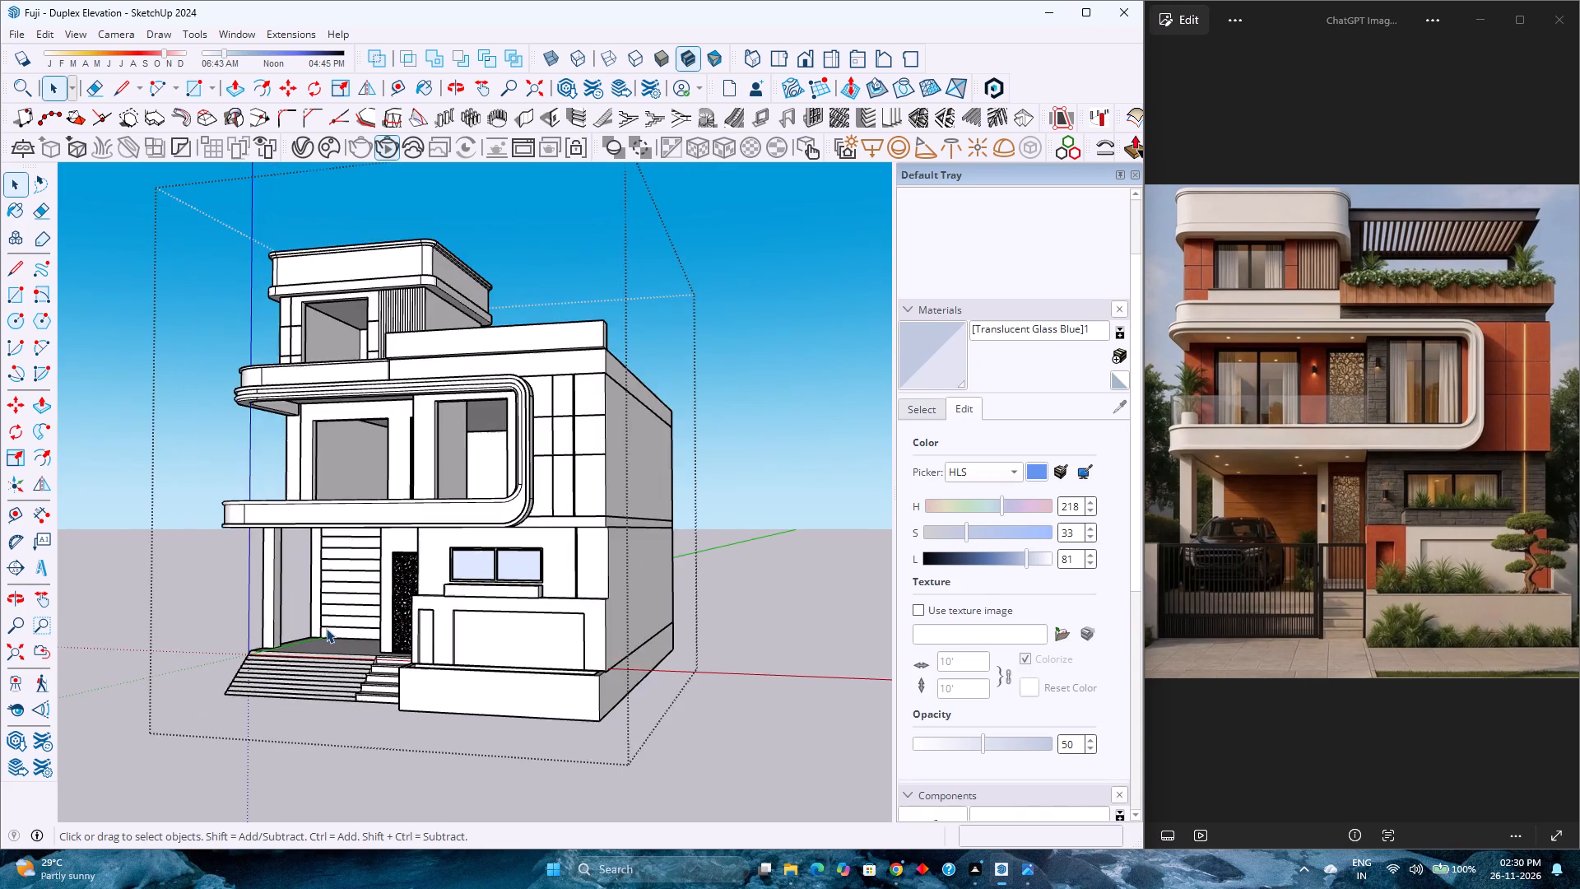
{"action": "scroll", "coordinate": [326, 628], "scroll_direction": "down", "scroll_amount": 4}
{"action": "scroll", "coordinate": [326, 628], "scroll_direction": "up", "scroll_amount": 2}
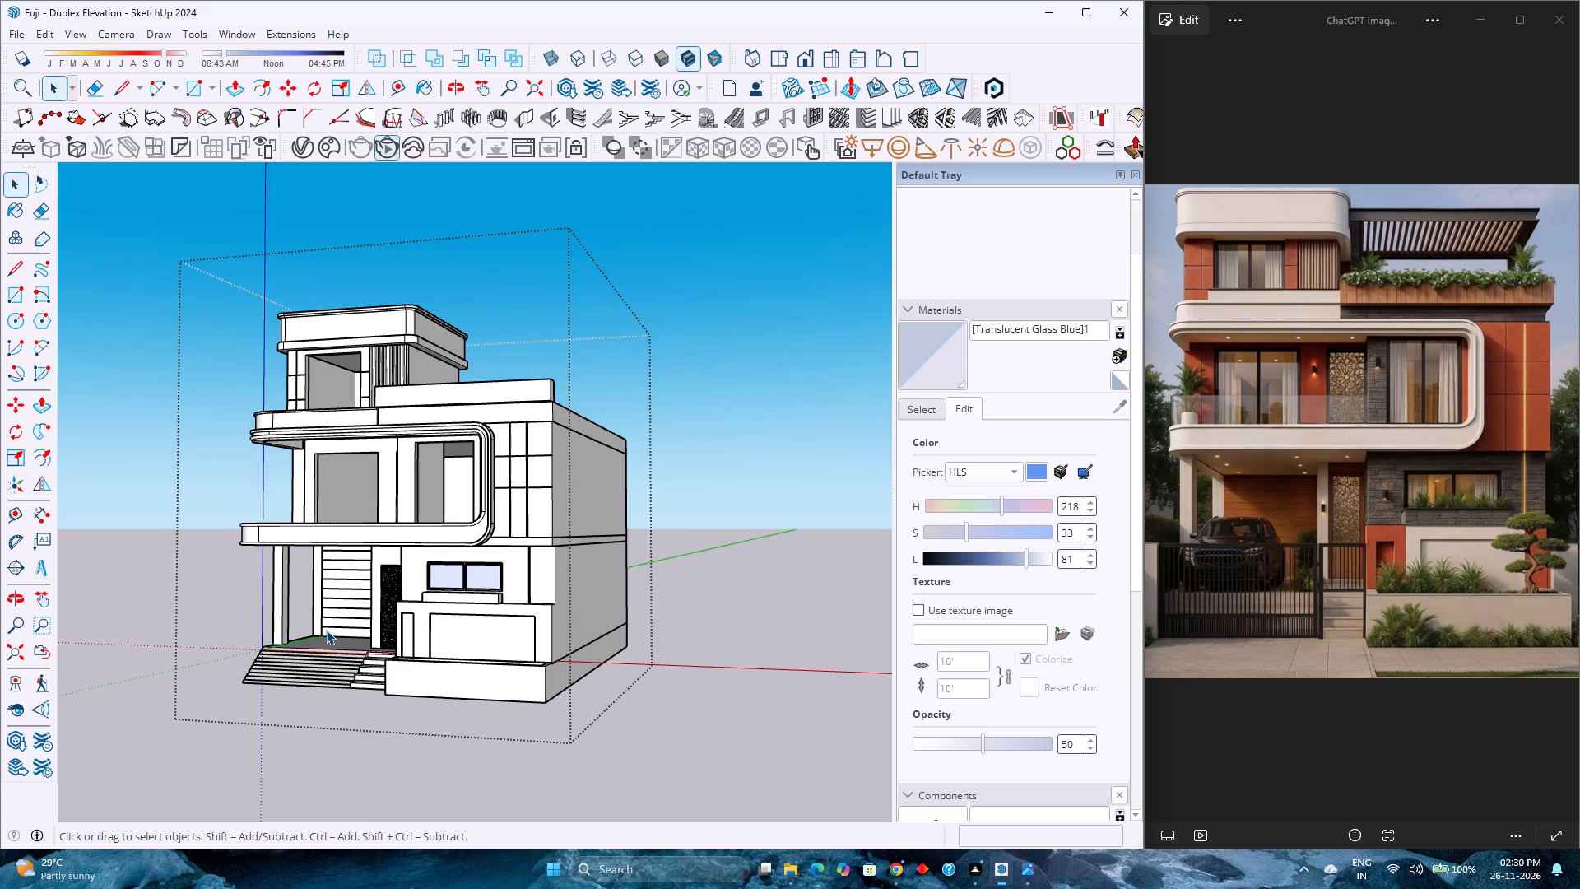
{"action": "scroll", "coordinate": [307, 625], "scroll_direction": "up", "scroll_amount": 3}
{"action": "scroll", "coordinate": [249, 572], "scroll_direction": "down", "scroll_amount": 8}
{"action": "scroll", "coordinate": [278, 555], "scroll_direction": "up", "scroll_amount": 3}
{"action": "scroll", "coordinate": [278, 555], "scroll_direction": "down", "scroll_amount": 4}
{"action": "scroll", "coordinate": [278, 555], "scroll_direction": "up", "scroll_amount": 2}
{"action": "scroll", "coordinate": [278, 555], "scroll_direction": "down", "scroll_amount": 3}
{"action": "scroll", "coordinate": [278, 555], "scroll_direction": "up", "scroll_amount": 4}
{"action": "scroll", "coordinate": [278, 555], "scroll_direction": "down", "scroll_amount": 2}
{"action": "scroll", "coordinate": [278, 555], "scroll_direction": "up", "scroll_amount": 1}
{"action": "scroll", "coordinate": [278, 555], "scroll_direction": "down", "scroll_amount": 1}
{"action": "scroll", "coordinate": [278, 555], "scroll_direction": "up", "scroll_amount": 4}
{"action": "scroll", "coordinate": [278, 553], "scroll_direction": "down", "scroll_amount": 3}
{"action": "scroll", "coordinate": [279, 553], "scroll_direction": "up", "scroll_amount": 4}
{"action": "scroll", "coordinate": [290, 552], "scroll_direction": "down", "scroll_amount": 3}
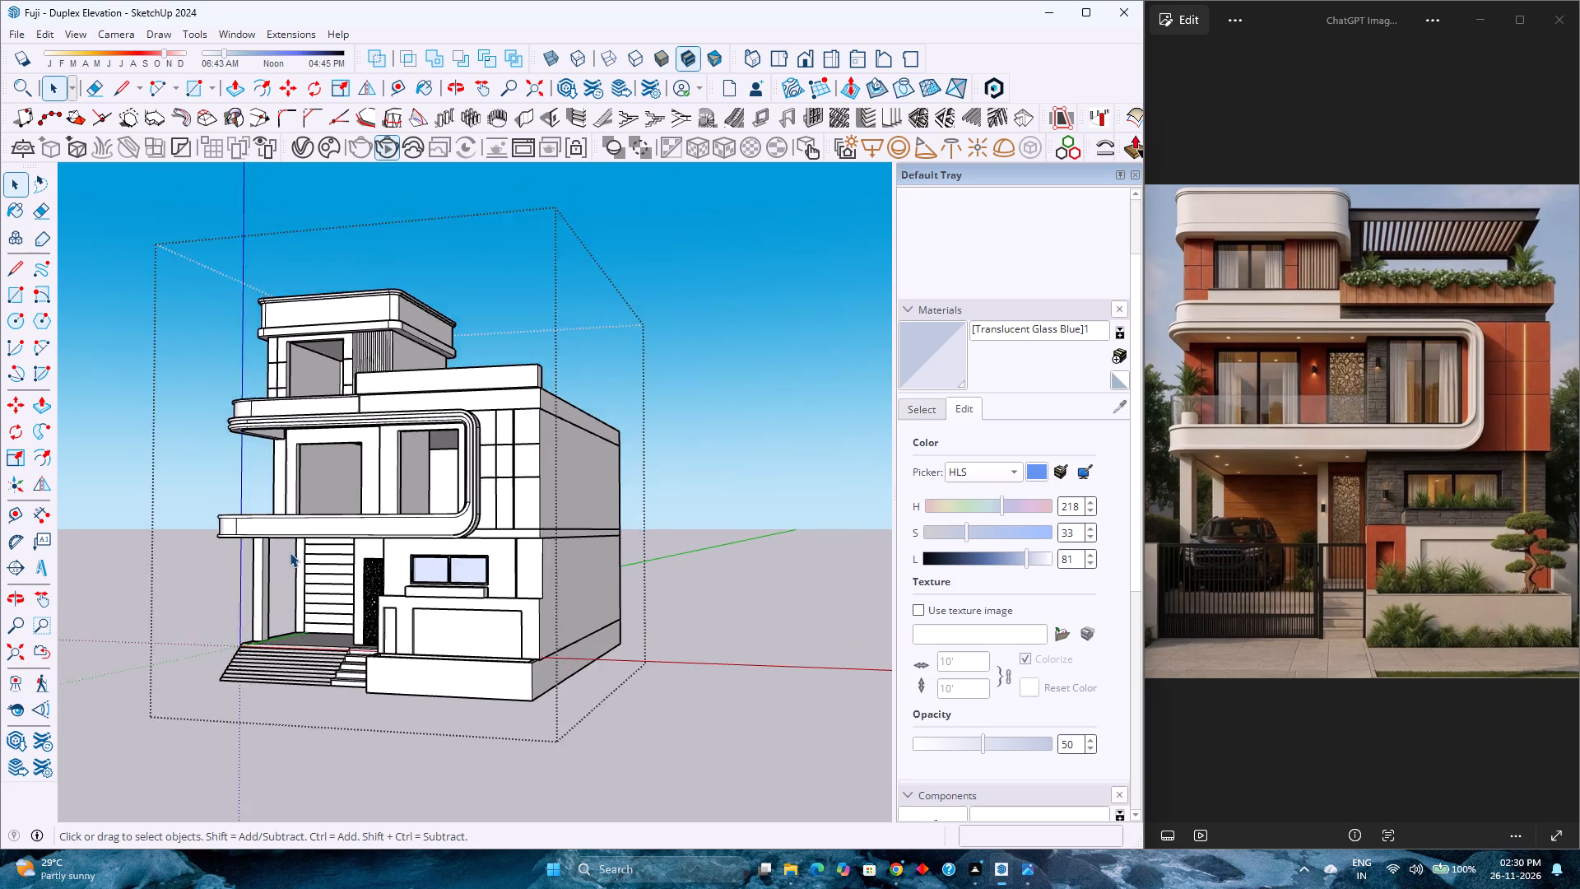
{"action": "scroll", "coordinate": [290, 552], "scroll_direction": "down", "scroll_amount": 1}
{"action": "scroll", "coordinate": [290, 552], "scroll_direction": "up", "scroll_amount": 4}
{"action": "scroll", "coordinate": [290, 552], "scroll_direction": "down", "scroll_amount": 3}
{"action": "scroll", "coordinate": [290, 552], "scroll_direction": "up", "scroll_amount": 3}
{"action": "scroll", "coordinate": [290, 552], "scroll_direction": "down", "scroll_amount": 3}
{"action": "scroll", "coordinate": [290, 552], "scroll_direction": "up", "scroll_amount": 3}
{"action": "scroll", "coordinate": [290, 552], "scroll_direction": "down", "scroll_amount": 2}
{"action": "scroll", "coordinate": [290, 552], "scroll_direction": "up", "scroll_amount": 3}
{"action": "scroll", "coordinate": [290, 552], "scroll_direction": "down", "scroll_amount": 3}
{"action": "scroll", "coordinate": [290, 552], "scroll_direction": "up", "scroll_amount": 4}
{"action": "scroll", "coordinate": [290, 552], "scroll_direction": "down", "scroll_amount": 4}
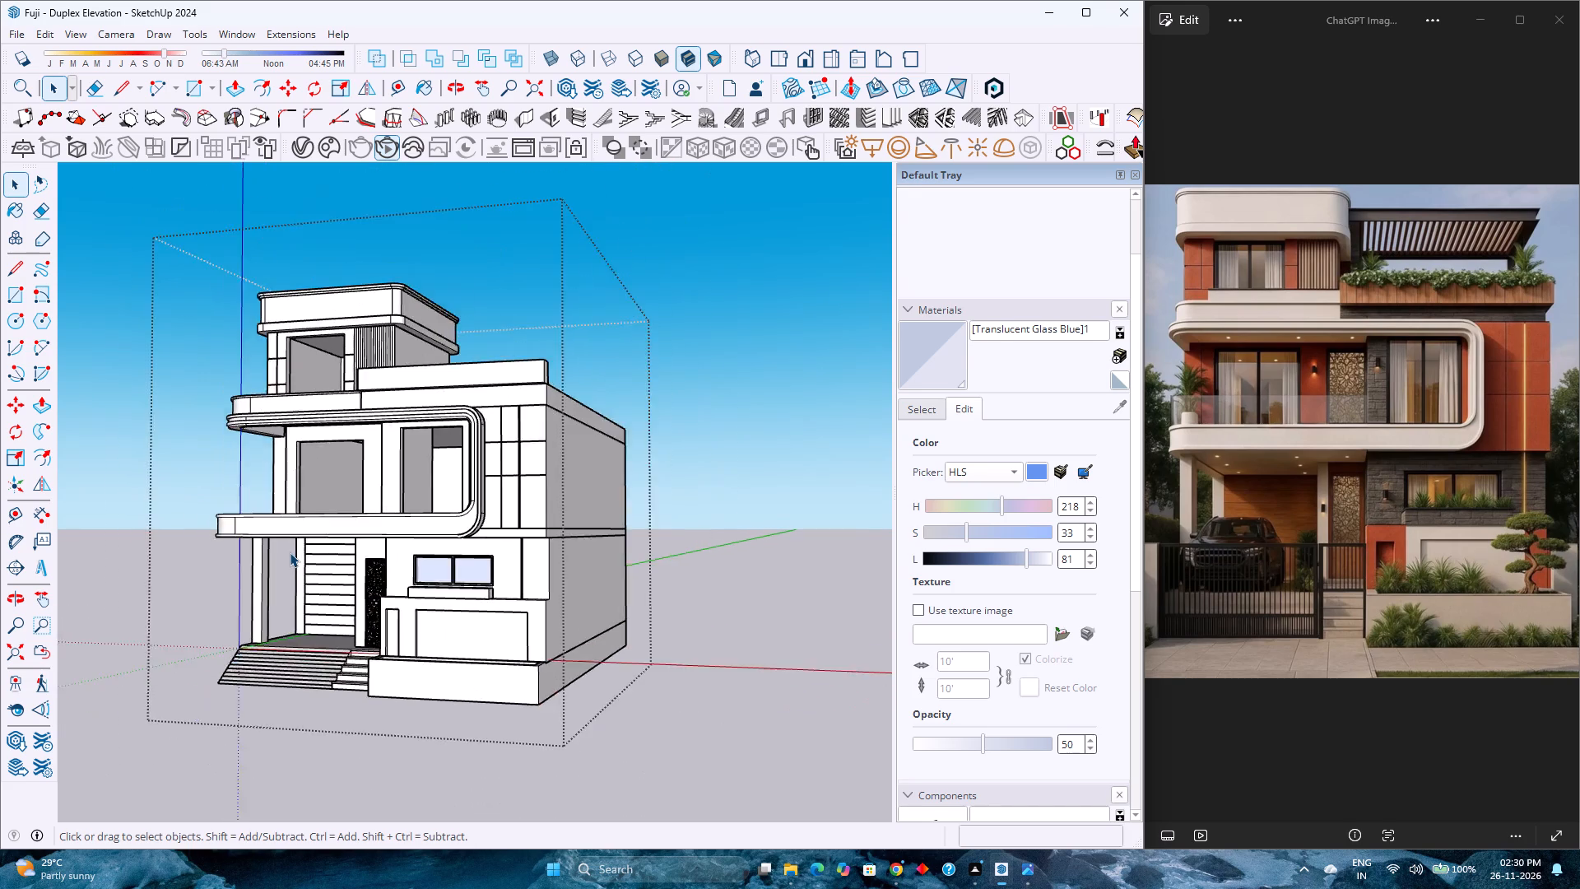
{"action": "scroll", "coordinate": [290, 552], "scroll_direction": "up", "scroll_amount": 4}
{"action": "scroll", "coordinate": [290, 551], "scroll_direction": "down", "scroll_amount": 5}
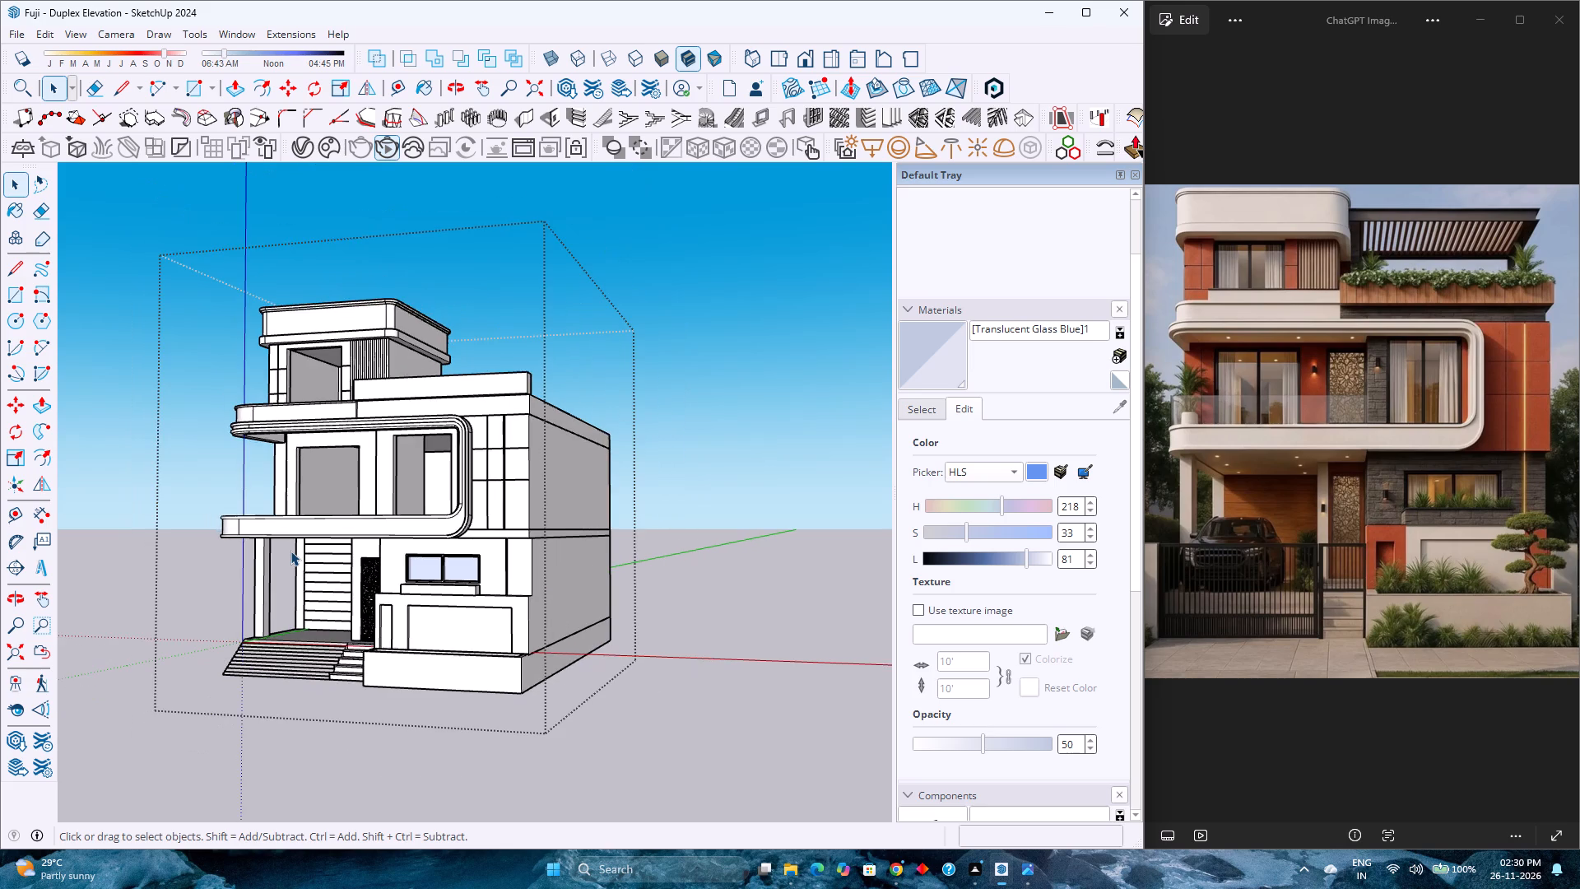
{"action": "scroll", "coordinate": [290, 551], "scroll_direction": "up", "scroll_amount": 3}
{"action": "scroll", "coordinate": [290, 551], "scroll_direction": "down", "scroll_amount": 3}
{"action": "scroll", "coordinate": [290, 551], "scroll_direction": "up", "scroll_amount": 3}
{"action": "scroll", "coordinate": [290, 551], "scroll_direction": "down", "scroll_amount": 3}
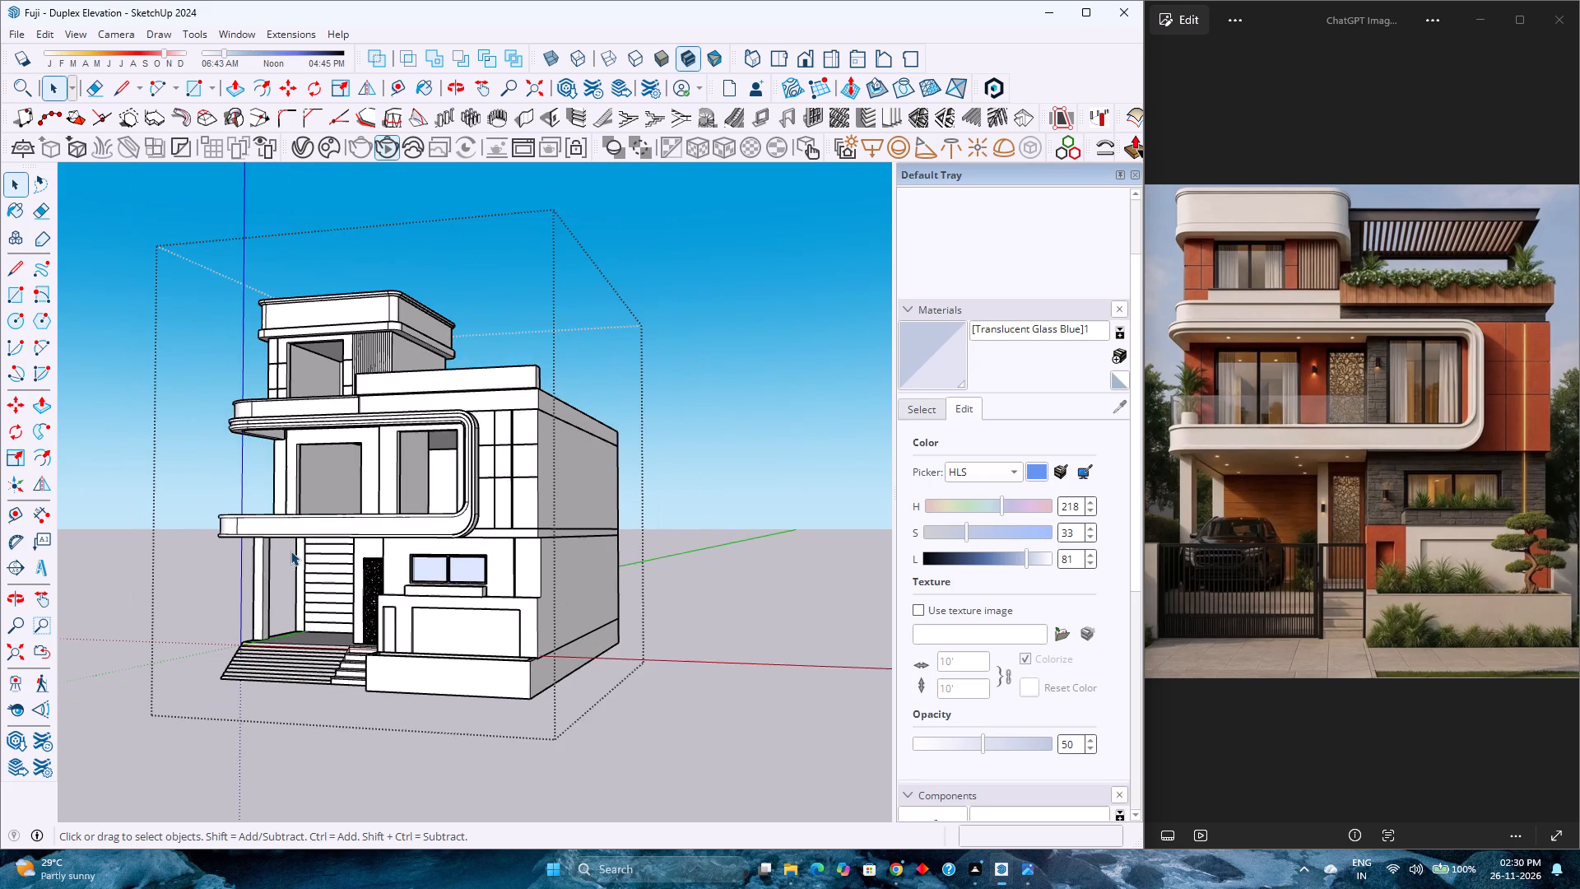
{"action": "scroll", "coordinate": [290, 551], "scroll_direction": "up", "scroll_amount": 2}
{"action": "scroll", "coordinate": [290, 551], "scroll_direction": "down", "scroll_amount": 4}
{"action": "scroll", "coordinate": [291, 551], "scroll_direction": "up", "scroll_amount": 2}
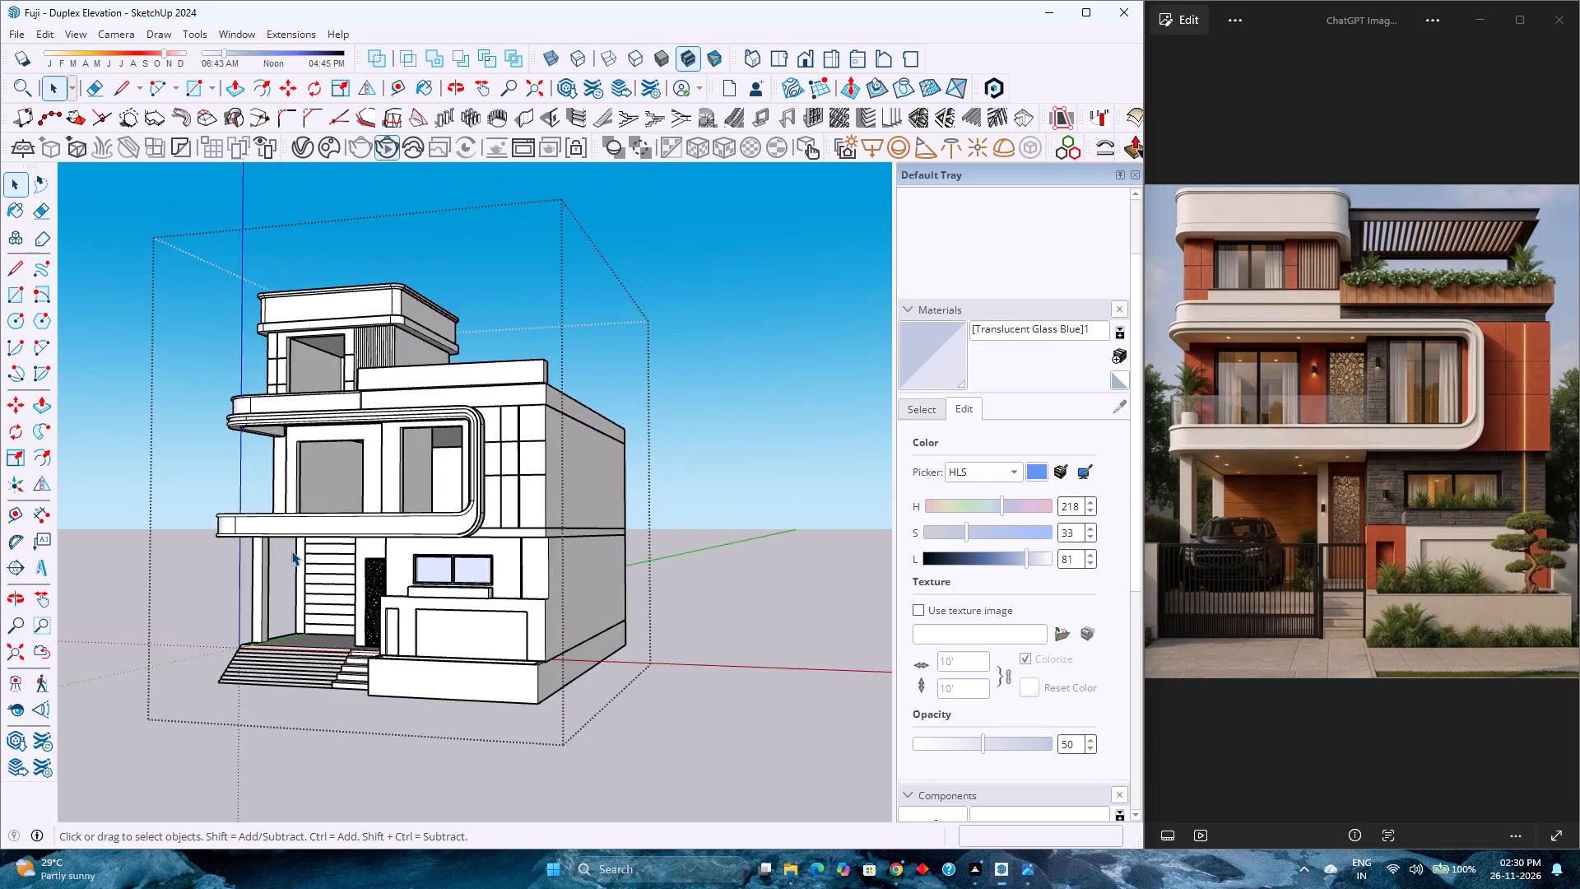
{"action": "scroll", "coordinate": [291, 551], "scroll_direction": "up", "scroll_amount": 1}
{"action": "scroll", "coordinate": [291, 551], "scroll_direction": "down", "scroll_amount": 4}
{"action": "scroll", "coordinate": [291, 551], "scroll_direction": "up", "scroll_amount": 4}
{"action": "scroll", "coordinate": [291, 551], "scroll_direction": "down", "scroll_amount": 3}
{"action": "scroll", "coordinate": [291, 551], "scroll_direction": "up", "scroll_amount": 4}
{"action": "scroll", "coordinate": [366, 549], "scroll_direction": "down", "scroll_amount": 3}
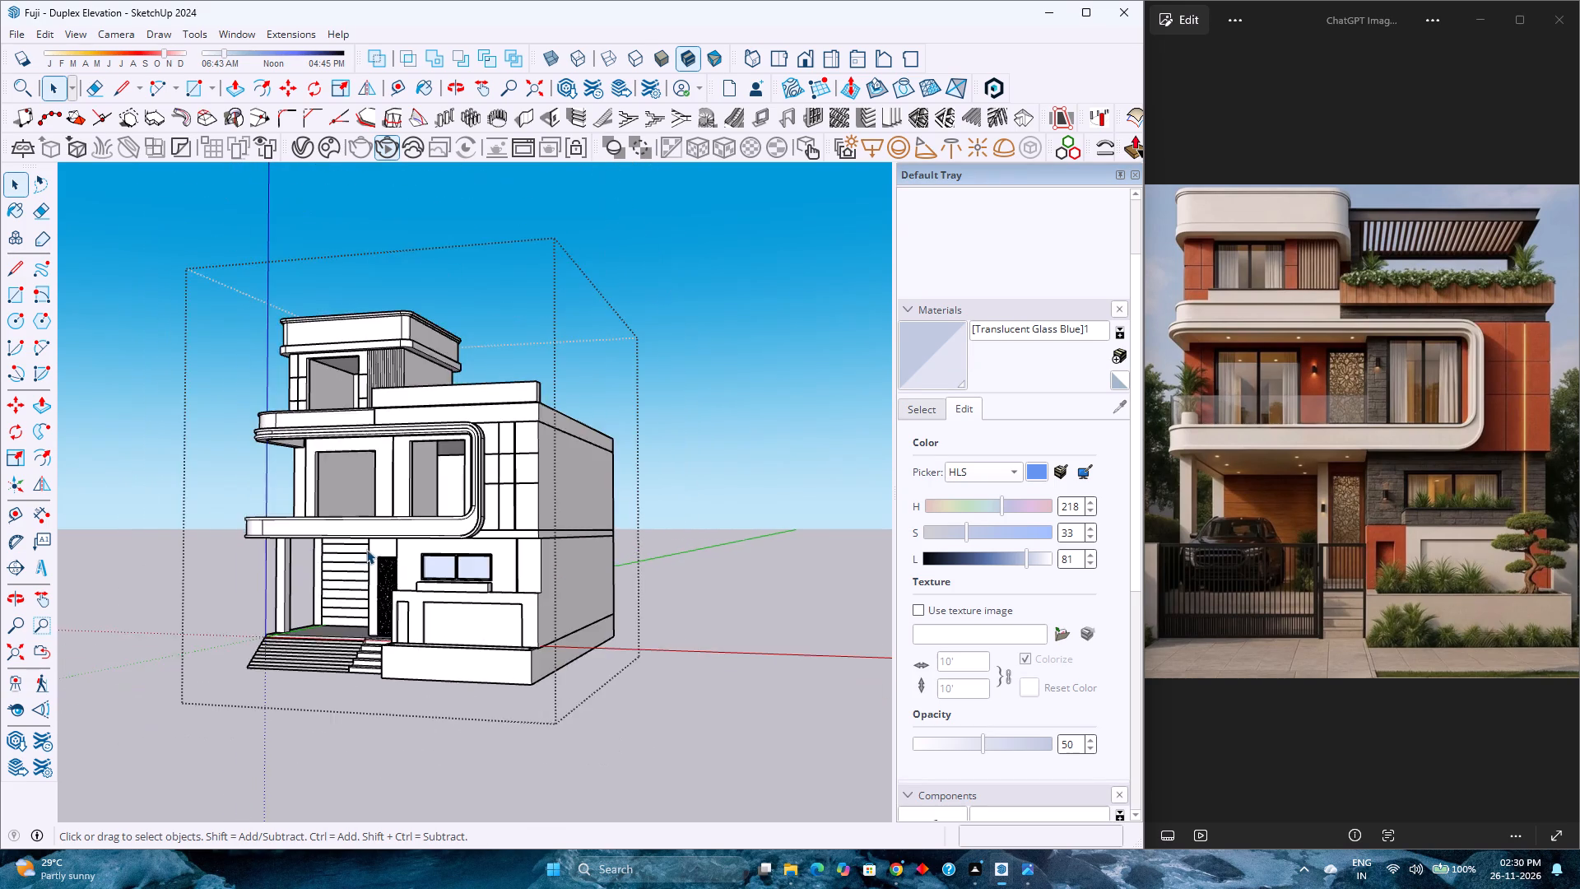
Turn the model back to face the facade and switch to the standard Front view for comparison with the reference.
{"action": "middle_click_drag", "start_coordinate": [366, 549], "coordinate": [532, 565]}
{"action": "scroll", "coordinate": [532, 565], "scroll_direction": "down", "scroll_amount": 3}
{"action": "middle_click", "coordinate": [532, 565]}
{"action": "scroll", "coordinate": [532, 565], "scroll_direction": "up", "scroll_amount": 4}
{"action": "scroll", "coordinate": [532, 565], "scroll_direction": "down", "scroll_amount": 4}
{"action": "scroll", "coordinate": [532, 565], "scroll_direction": "up", "scroll_amount": 3}
{"action": "scroll", "coordinate": [532, 565], "scroll_direction": "down", "scroll_amount": 3}
{"action": "scroll", "coordinate": [532, 565], "scroll_direction": "up", "scroll_amount": 3}
{"action": "scroll", "coordinate": [532, 565], "scroll_direction": "down", "scroll_amount": 3}
{"action": "scroll", "coordinate": [532, 565], "scroll_direction": "up", "scroll_amount": 3}
{"action": "scroll", "coordinate": [532, 565], "scroll_direction": "down", "scroll_amount": 4}
{"action": "scroll", "coordinate": [532, 565], "scroll_direction": "up", "scroll_amount": 2}
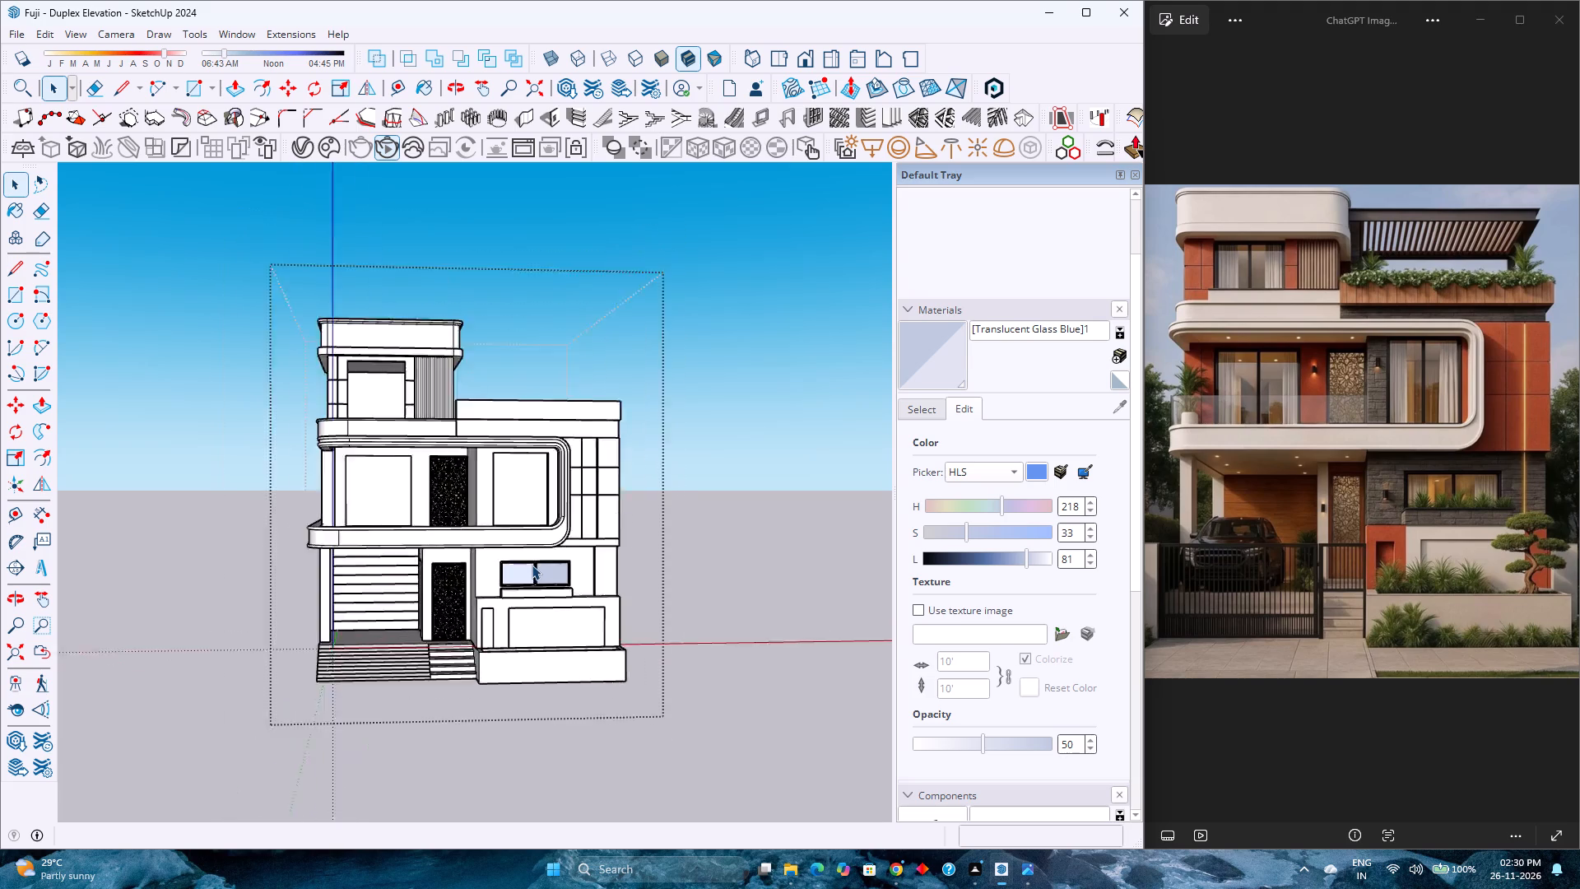
{"action": "scroll", "coordinate": [532, 565], "scroll_direction": "up", "scroll_amount": 3}
{"action": "scroll", "coordinate": [532, 565], "scroll_direction": "down", "scroll_amount": 5}
{"action": "scroll", "coordinate": [532, 565], "scroll_direction": "up", "scroll_amount": 4}
{"action": "scroll", "coordinate": [532, 565], "scroll_direction": "down", "scroll_amount": 4}
{"action": "scroll", "coordinate": [532, 565], "scroll_direction": "up", "scroll_amount": 5}
{"action": "scroll", "coordinate": [532, 565], "scroll_direction": "down", "scroll_amount": 5}
{"action": "scroll", "coordinate": [532, 565], "scroll_direction": "up", "scroll_amount": 5}
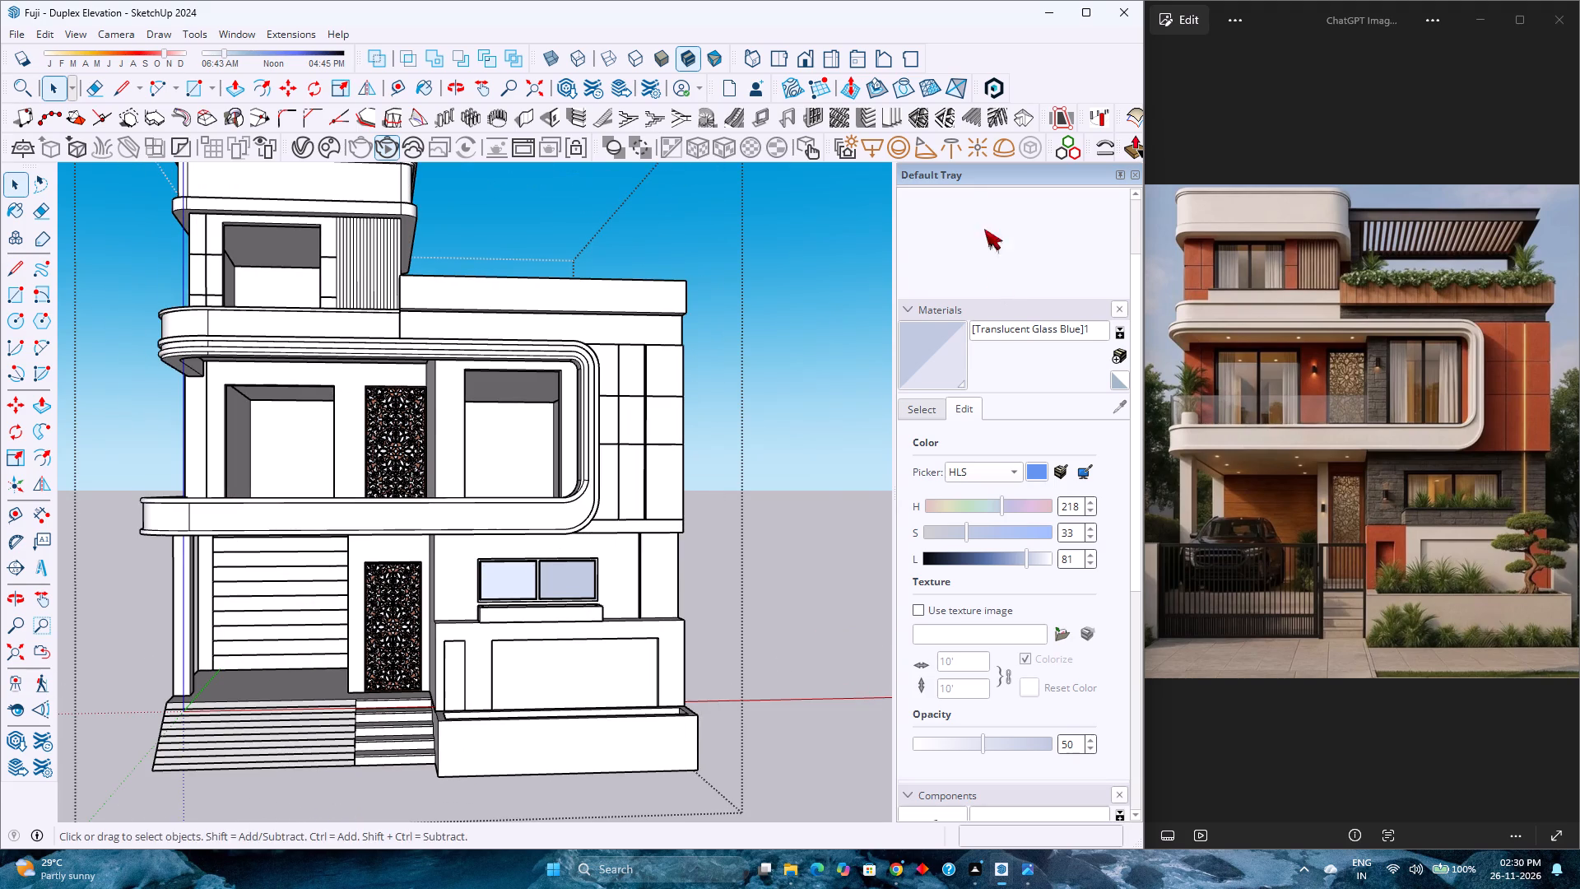
{"action": "left_click", "coordinate": [808, 57]}
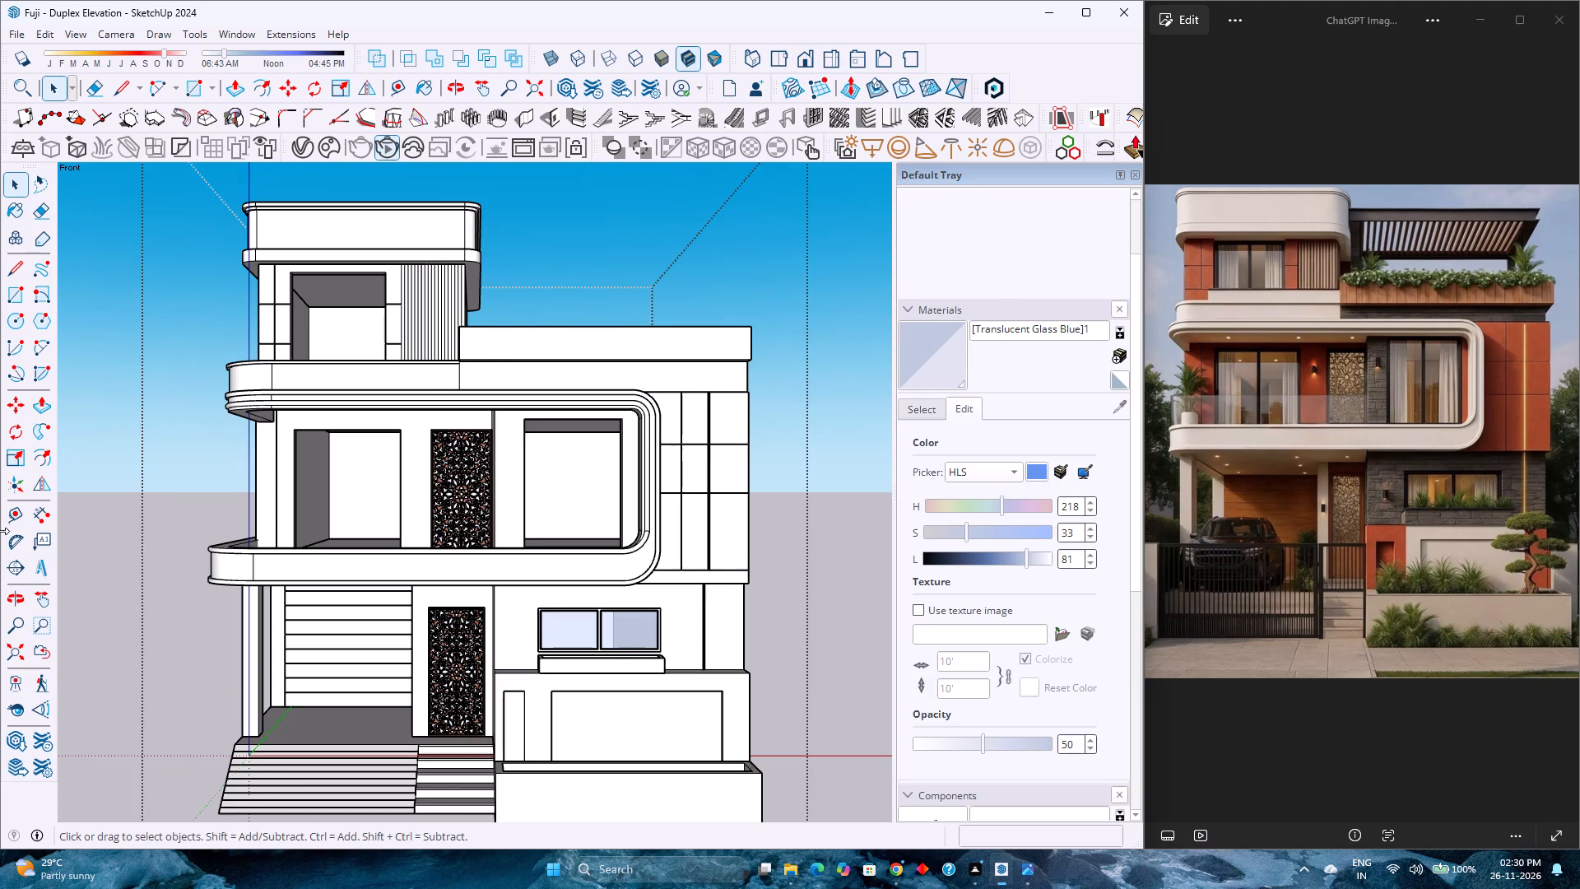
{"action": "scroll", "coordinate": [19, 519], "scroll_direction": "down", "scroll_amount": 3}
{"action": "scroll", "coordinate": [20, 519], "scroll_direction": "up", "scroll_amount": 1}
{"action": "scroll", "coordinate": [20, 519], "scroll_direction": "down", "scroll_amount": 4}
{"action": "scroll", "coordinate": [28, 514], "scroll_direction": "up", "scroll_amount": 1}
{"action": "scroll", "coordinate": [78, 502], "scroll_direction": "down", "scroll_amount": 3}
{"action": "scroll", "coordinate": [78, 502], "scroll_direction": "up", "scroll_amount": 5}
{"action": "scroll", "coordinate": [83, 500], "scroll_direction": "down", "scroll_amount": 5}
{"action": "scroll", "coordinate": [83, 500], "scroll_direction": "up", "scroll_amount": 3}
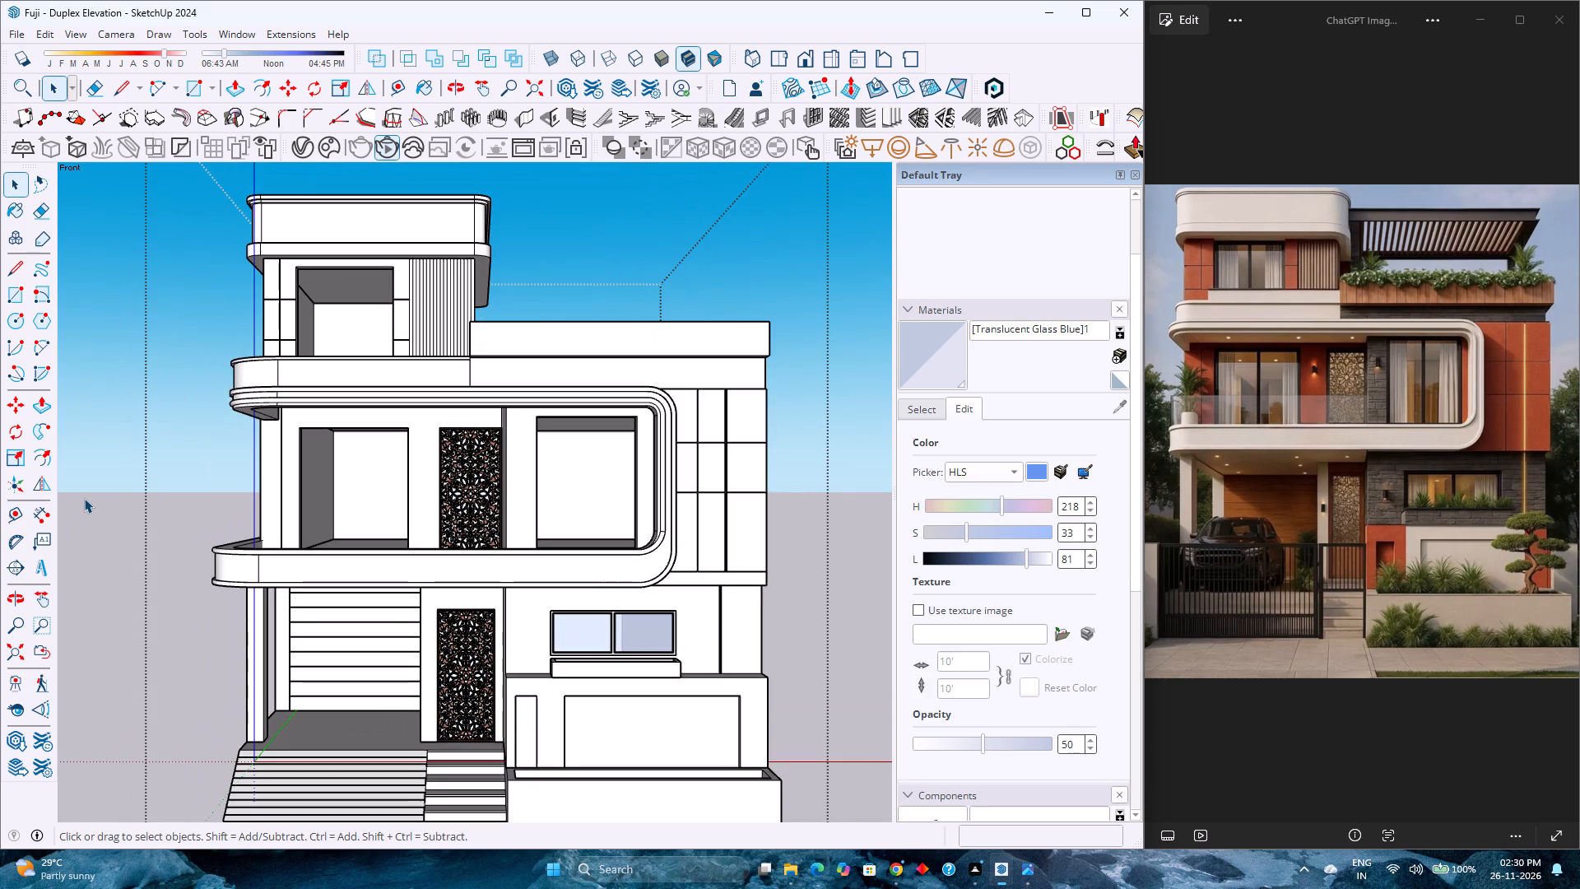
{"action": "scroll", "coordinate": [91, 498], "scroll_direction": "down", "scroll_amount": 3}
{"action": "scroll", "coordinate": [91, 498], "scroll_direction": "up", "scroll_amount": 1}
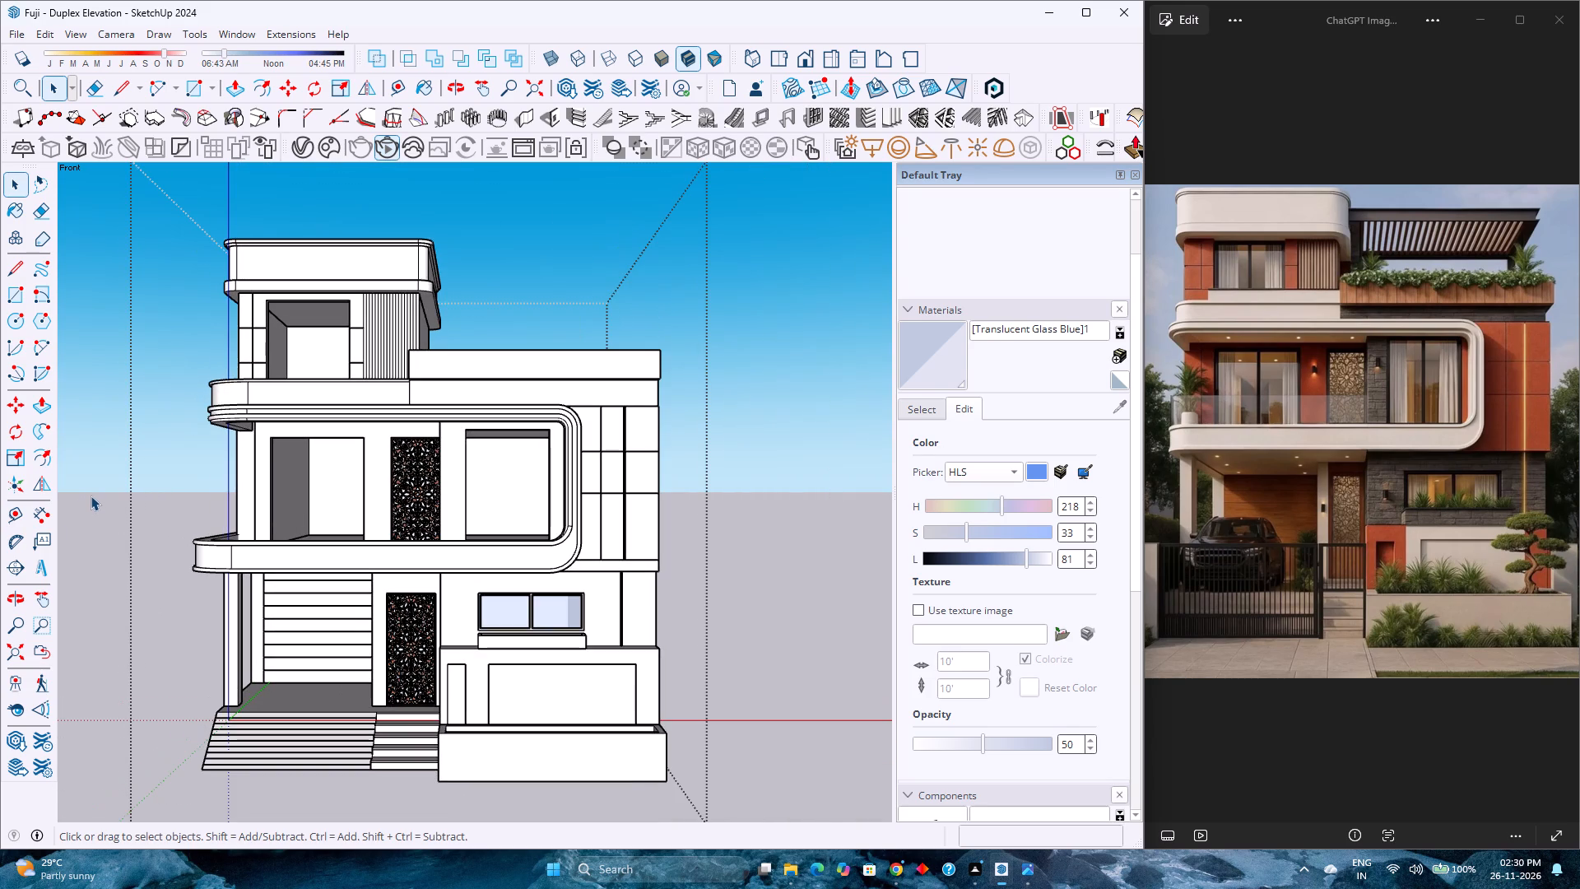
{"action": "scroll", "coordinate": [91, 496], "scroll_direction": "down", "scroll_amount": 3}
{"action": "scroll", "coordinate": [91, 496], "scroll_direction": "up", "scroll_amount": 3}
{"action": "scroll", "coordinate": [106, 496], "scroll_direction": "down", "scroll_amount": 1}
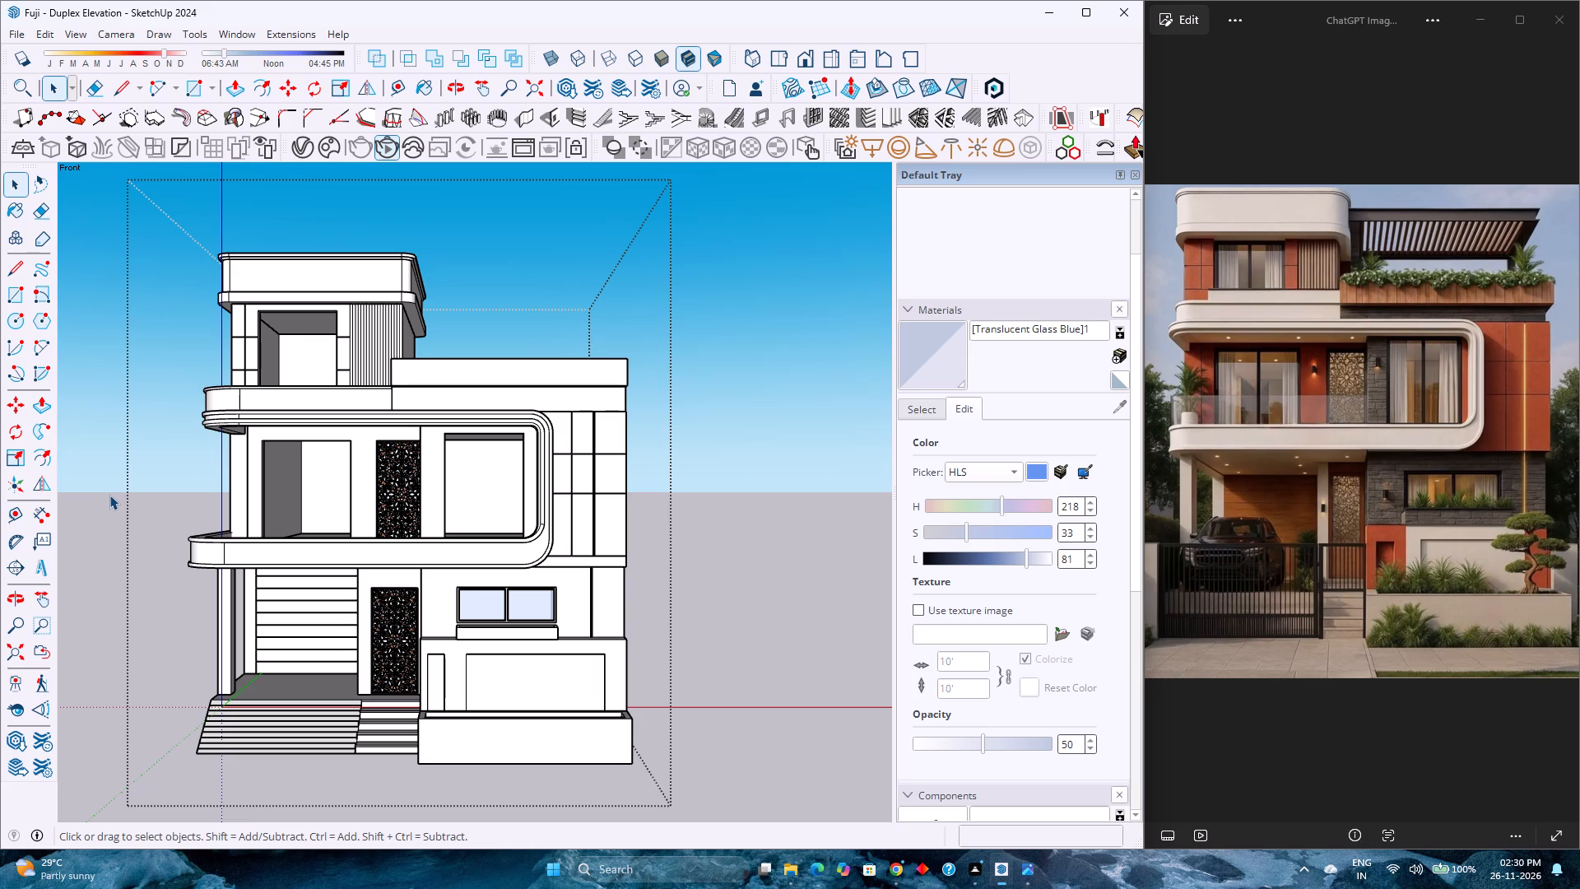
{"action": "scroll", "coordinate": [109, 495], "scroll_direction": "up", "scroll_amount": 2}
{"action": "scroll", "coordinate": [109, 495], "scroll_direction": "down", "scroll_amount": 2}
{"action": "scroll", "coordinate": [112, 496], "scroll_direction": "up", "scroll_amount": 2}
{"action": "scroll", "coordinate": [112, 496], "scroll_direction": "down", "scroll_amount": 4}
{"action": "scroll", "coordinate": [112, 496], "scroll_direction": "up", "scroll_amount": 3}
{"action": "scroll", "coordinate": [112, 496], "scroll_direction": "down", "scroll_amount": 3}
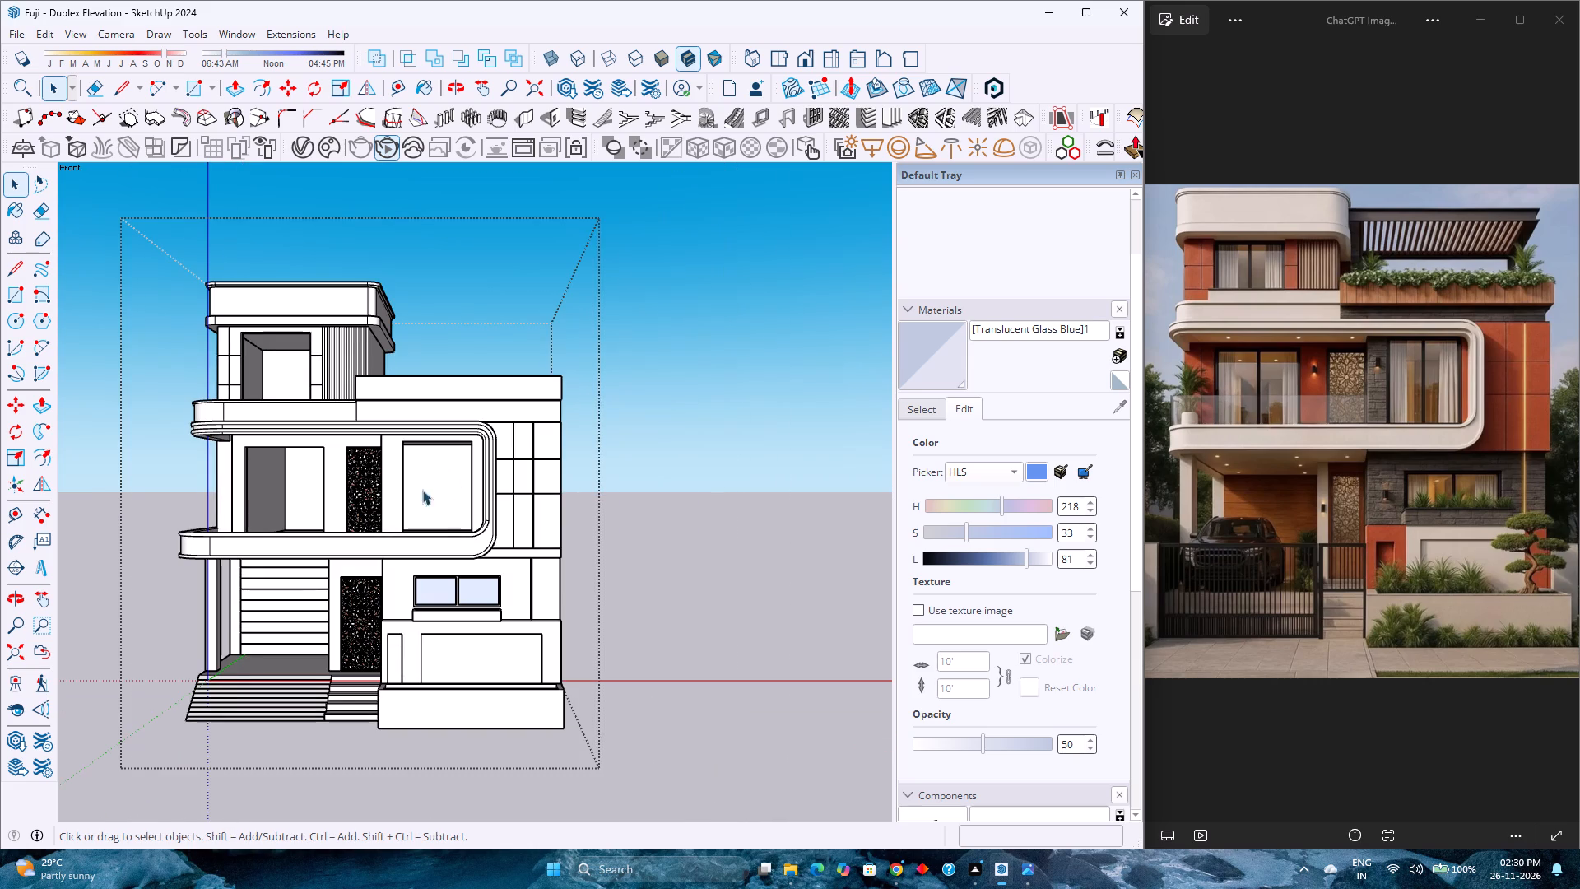
Reapply the standard Front view and fit the whole house in view.
{"action": "left_click", "coordinate": [803, 50]}
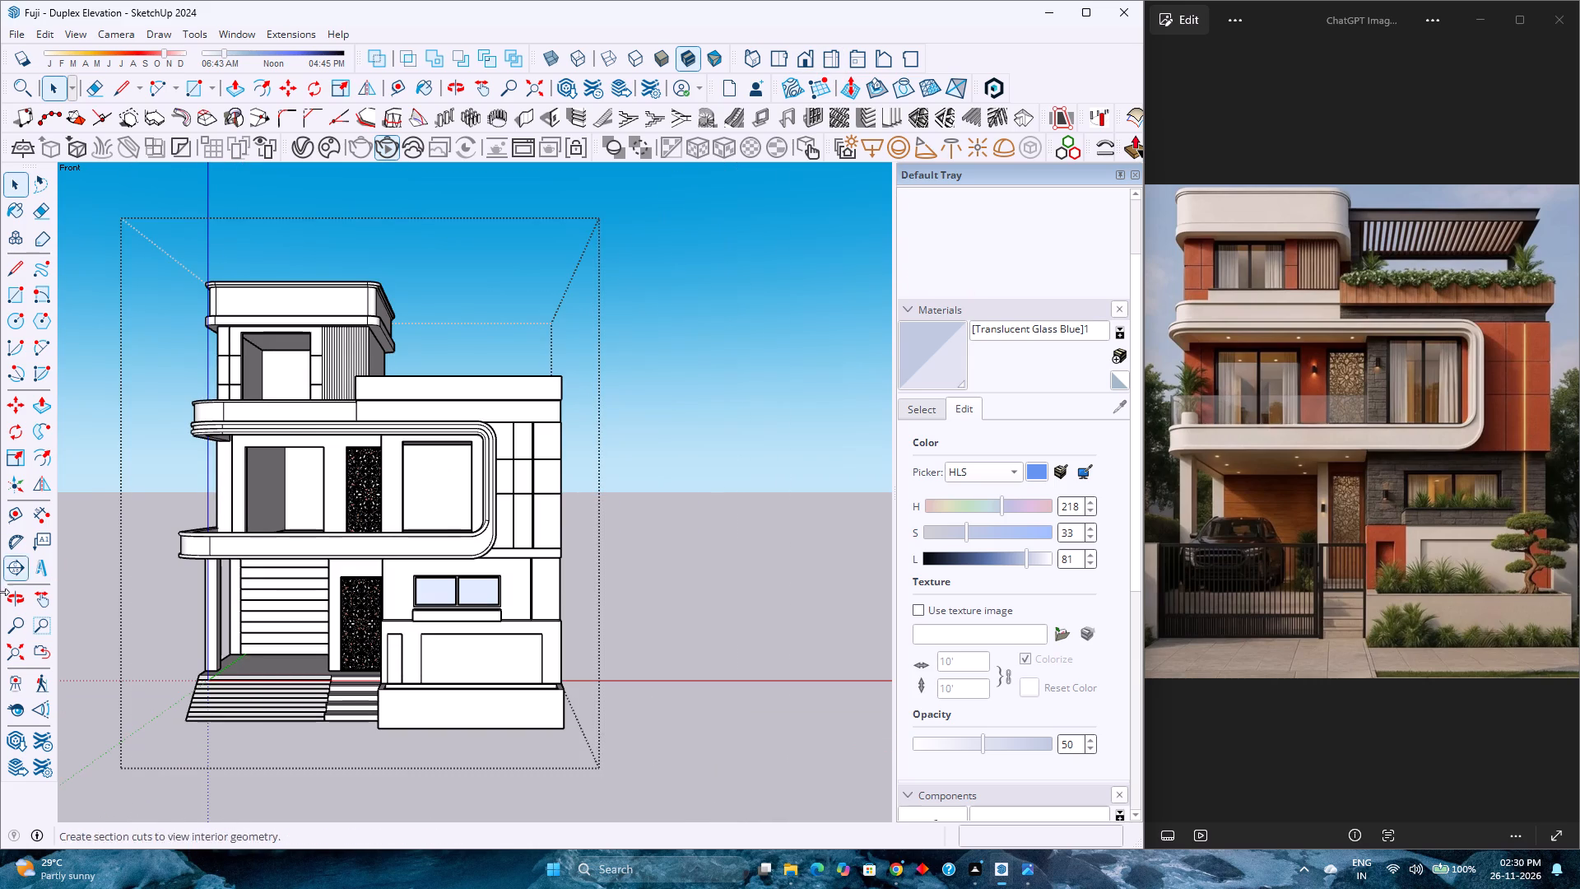
{"action": "left_click", "coordinate": [14, 650]}
{"action": "scroll", "coordinate": [425, 510], "scroll_direction": "down", "scroll_amount": 4}
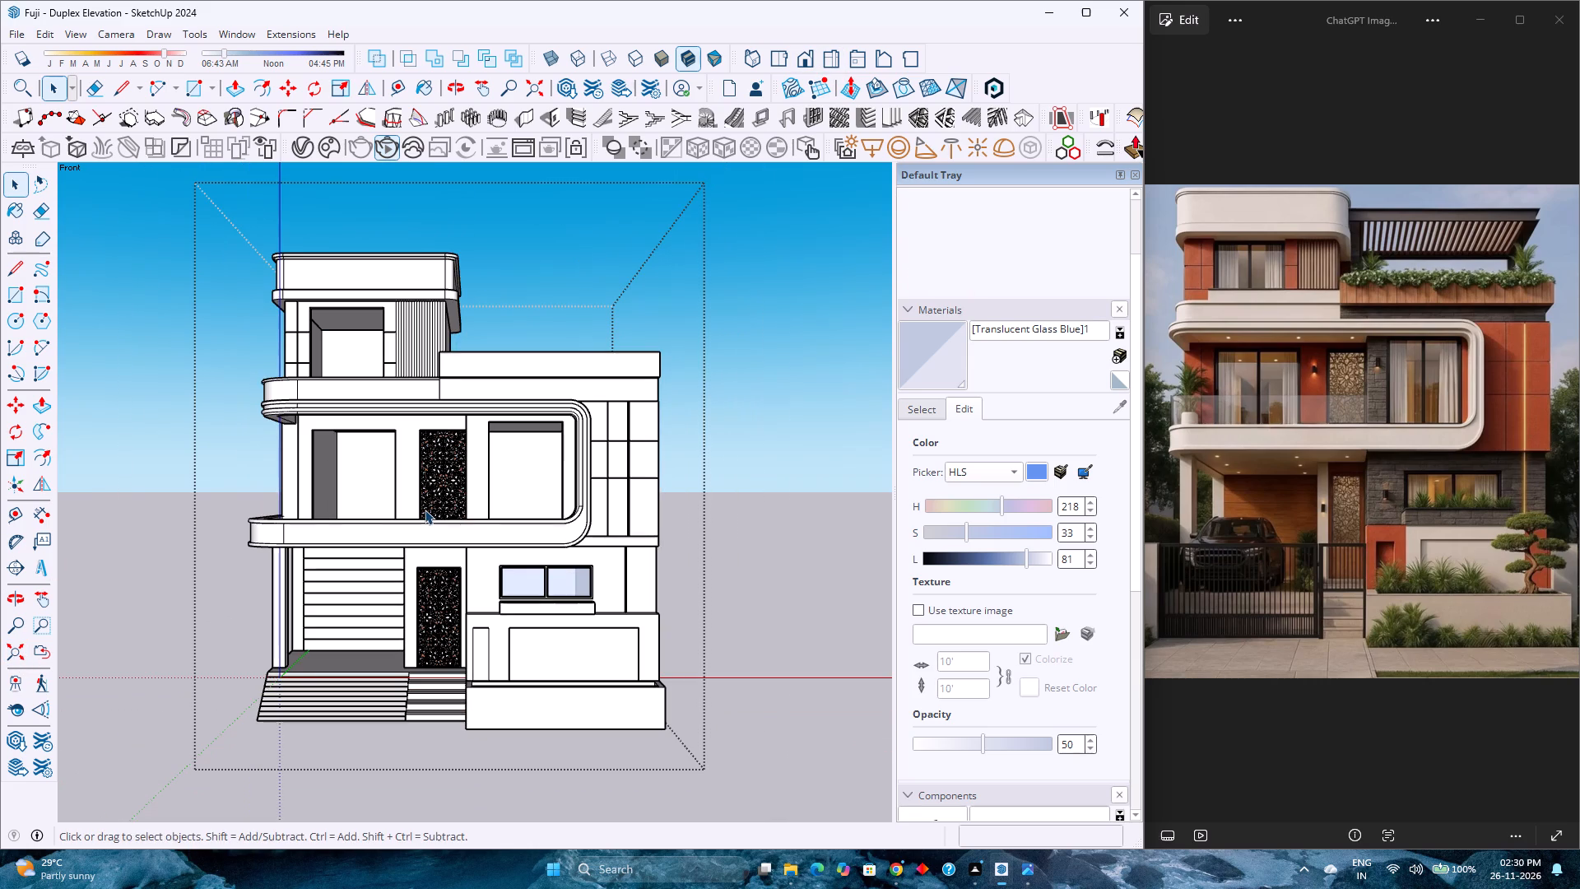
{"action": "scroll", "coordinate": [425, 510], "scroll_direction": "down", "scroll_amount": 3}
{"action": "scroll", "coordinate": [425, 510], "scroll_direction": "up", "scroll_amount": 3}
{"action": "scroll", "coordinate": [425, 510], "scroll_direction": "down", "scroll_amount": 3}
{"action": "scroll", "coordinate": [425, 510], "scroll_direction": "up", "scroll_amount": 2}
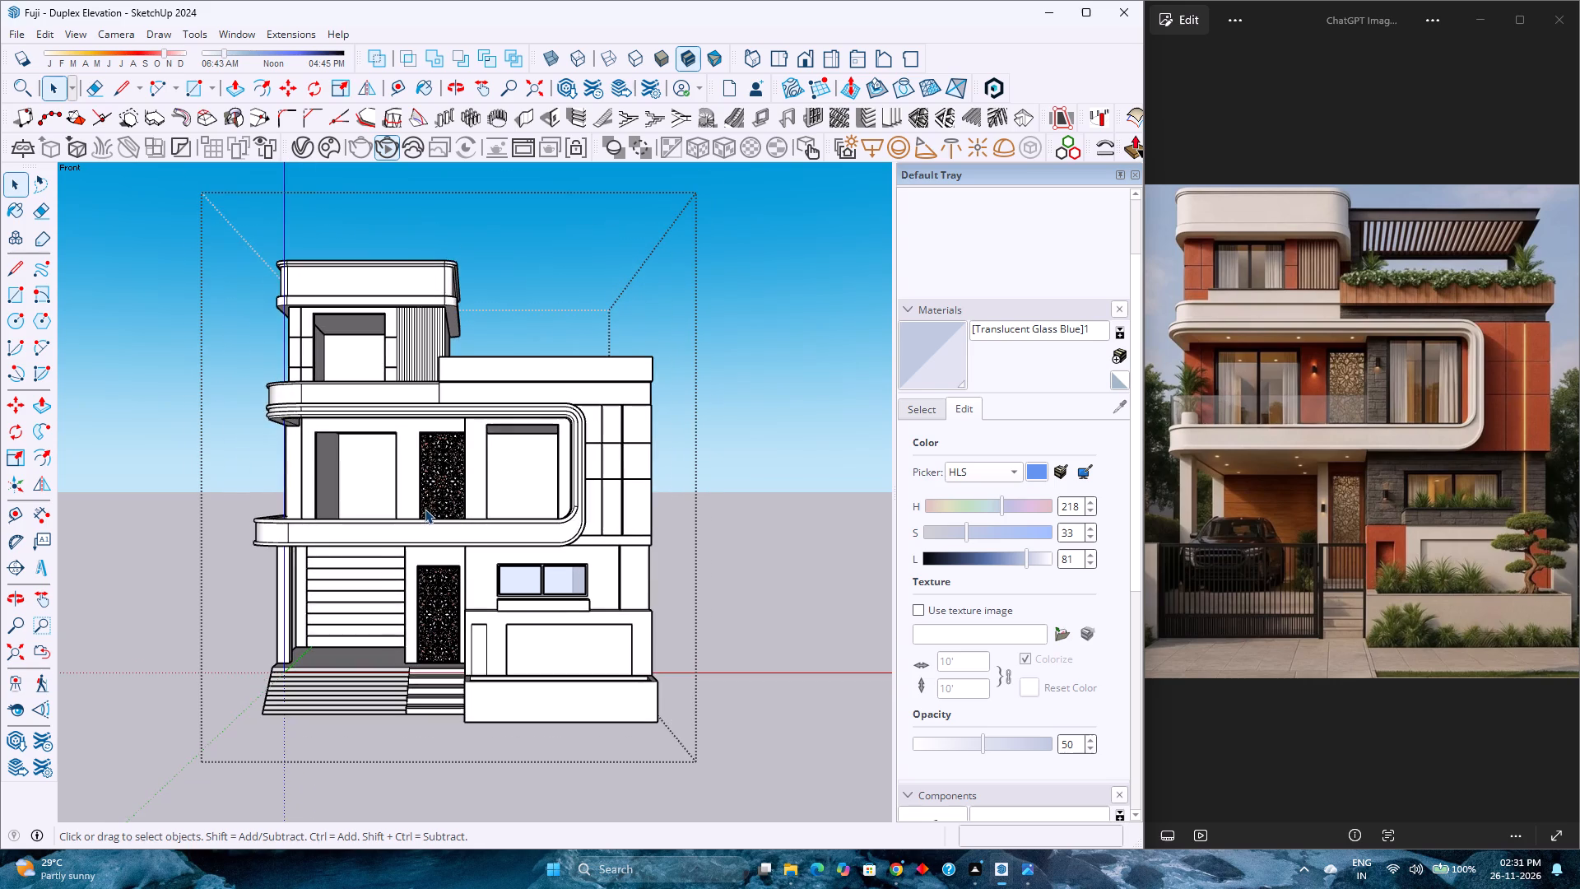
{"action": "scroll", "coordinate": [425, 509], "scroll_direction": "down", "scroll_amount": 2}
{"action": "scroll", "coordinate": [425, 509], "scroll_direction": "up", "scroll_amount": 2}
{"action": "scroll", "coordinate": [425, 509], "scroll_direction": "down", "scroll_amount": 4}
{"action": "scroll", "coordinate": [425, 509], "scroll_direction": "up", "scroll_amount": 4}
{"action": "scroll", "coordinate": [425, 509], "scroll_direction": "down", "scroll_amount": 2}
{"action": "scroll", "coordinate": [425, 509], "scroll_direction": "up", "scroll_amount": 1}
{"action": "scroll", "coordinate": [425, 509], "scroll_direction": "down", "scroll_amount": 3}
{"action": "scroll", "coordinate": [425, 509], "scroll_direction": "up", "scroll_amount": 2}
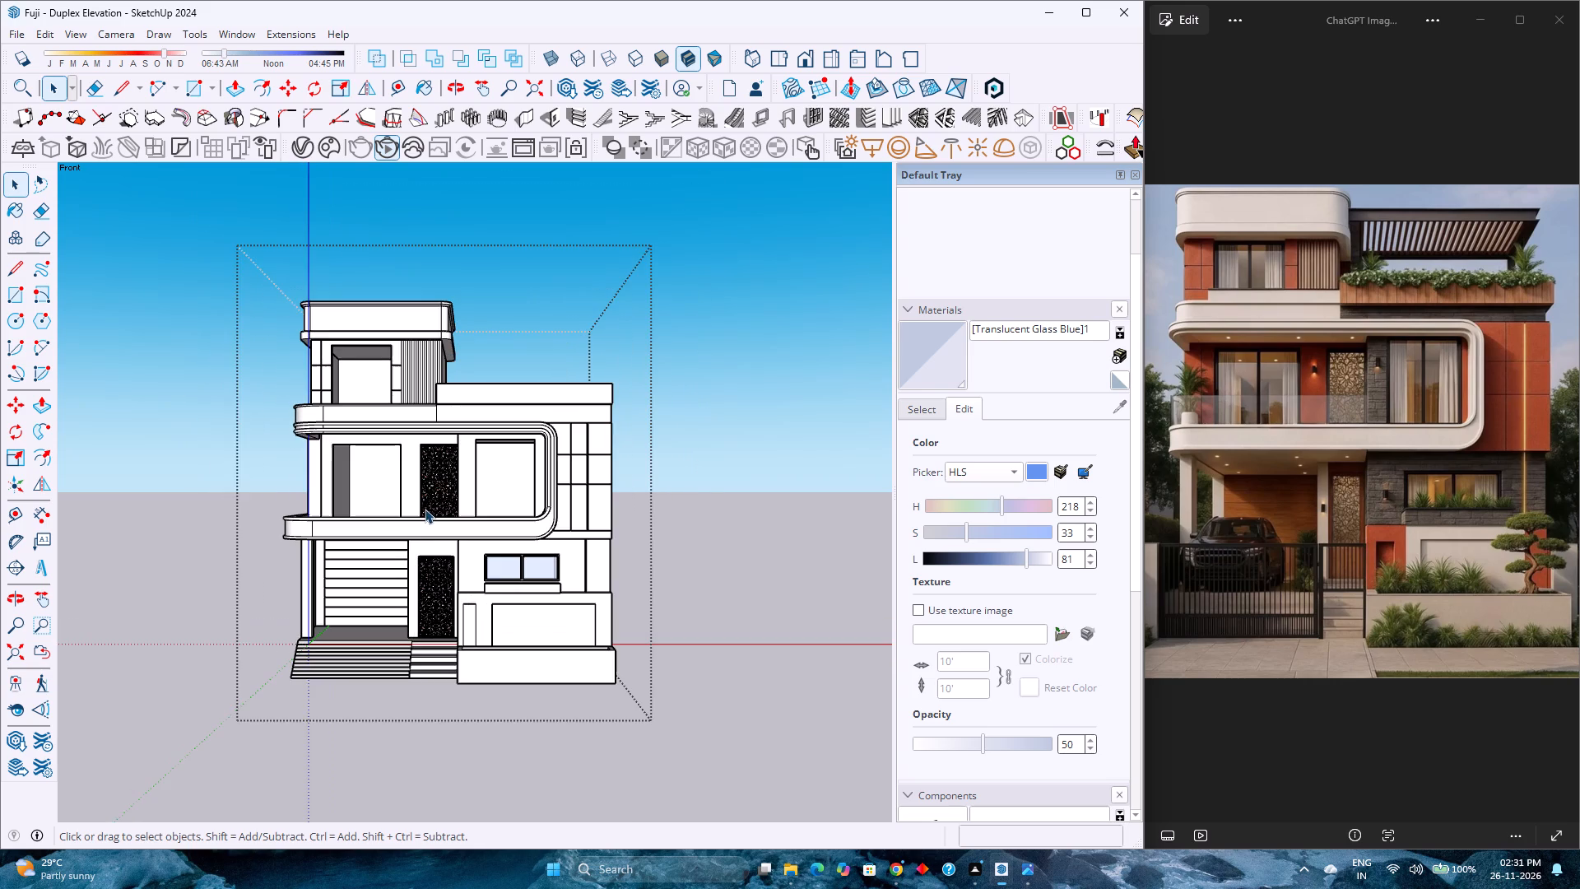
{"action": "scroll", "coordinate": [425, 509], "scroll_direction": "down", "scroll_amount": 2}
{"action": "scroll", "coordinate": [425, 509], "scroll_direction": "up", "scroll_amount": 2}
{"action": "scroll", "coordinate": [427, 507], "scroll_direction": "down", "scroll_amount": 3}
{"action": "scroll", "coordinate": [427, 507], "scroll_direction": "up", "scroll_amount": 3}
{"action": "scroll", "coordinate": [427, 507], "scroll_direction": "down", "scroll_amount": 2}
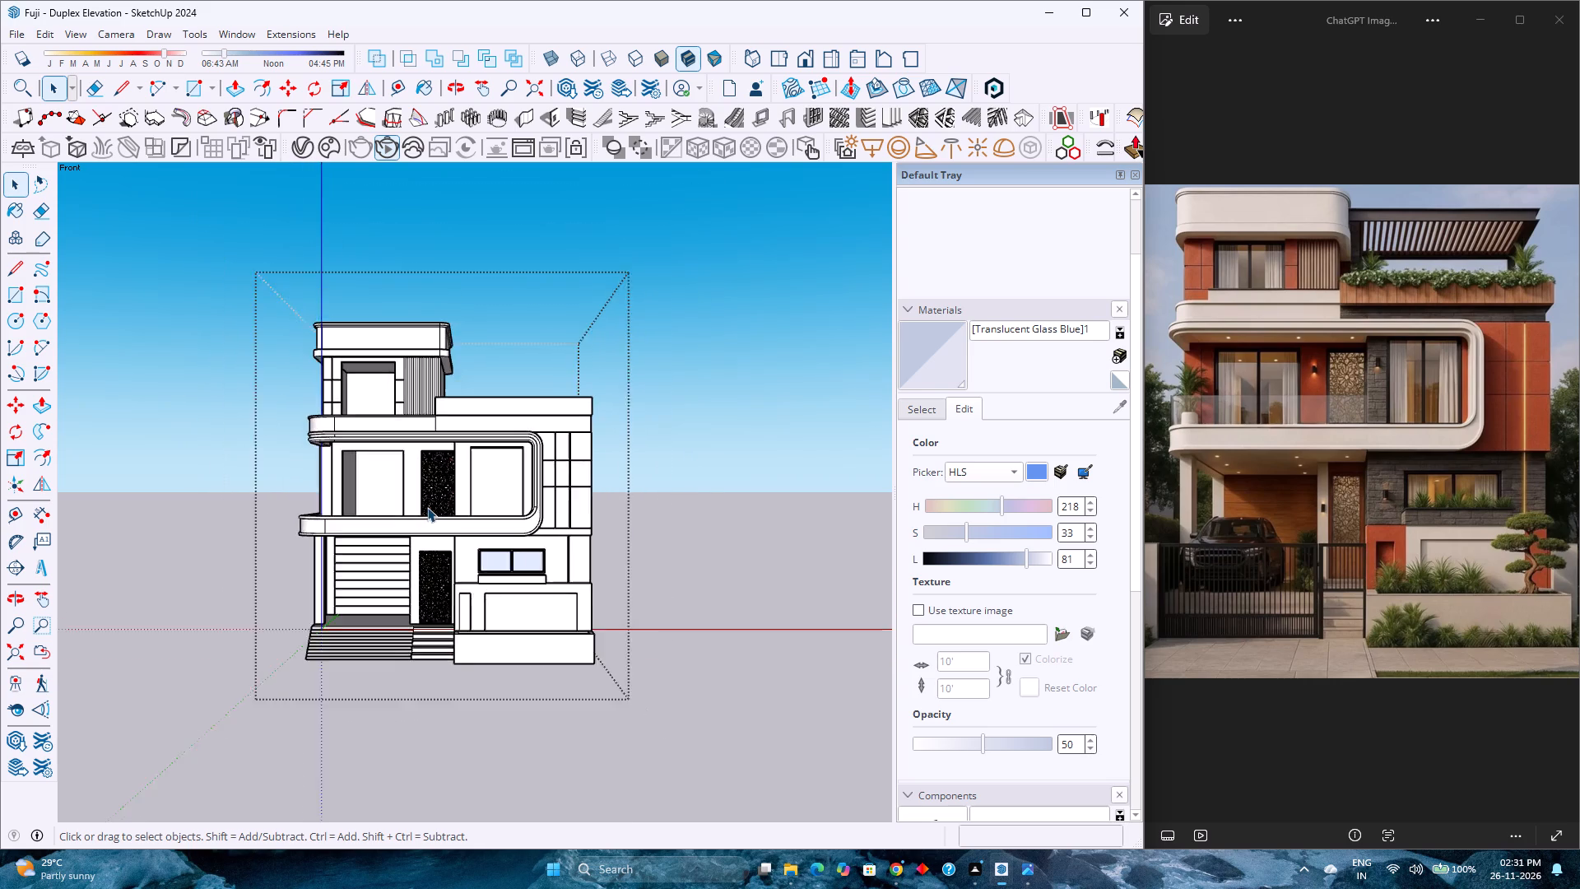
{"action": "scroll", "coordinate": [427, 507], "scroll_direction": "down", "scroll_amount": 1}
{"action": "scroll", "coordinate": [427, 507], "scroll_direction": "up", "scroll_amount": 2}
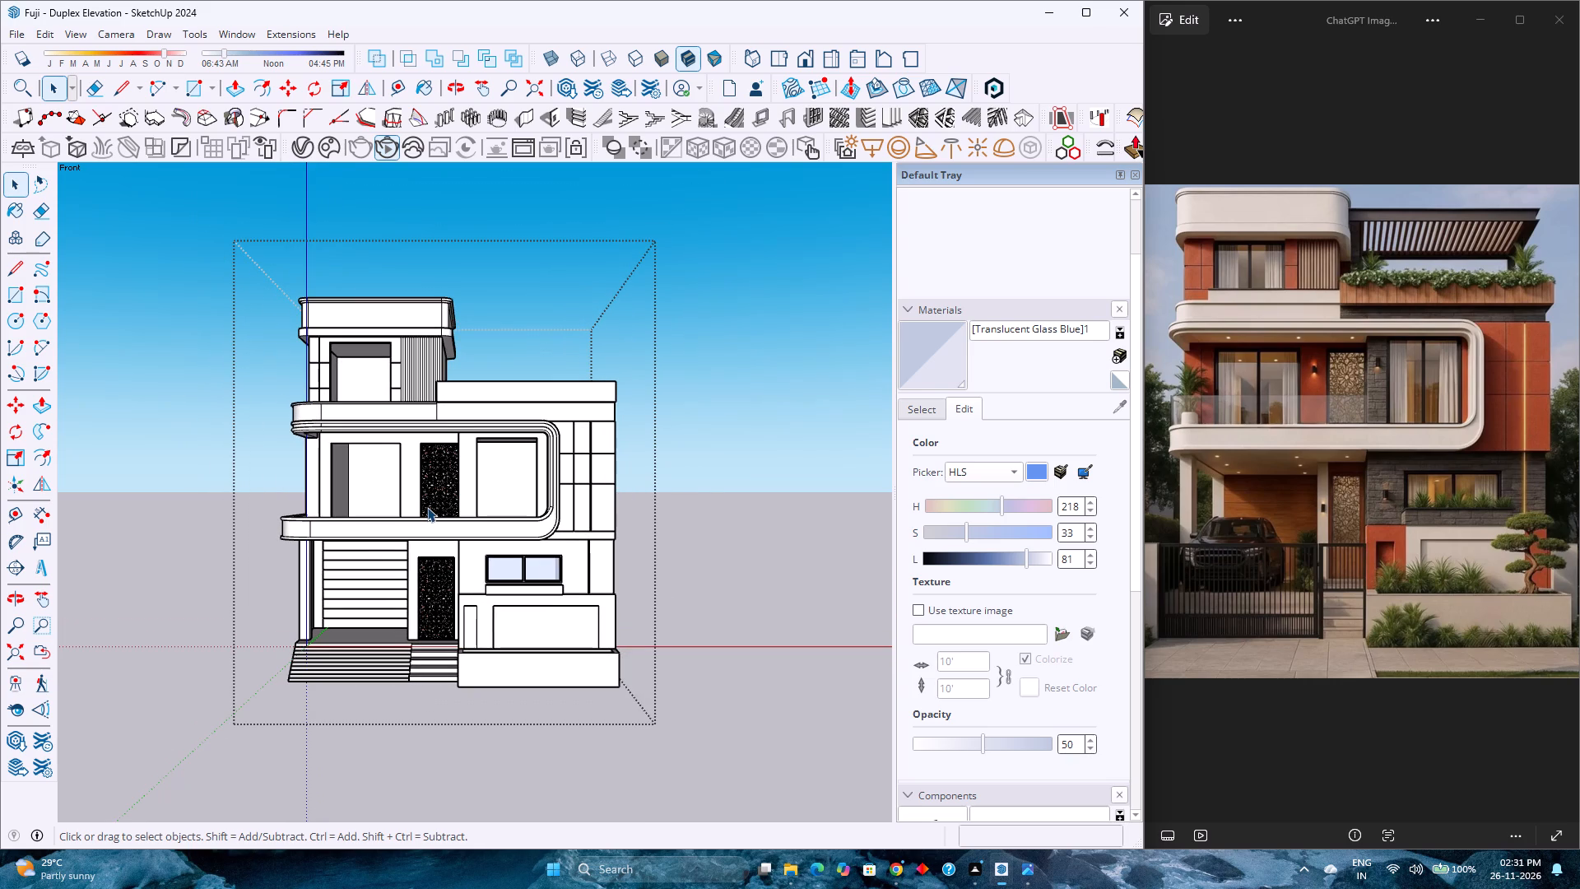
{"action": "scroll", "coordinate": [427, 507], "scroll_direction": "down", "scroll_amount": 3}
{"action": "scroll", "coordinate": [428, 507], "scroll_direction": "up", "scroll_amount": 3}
Exit editing of the group that encloses the whole house.
{"action": "right_click", "coordinate": [428, 507]}
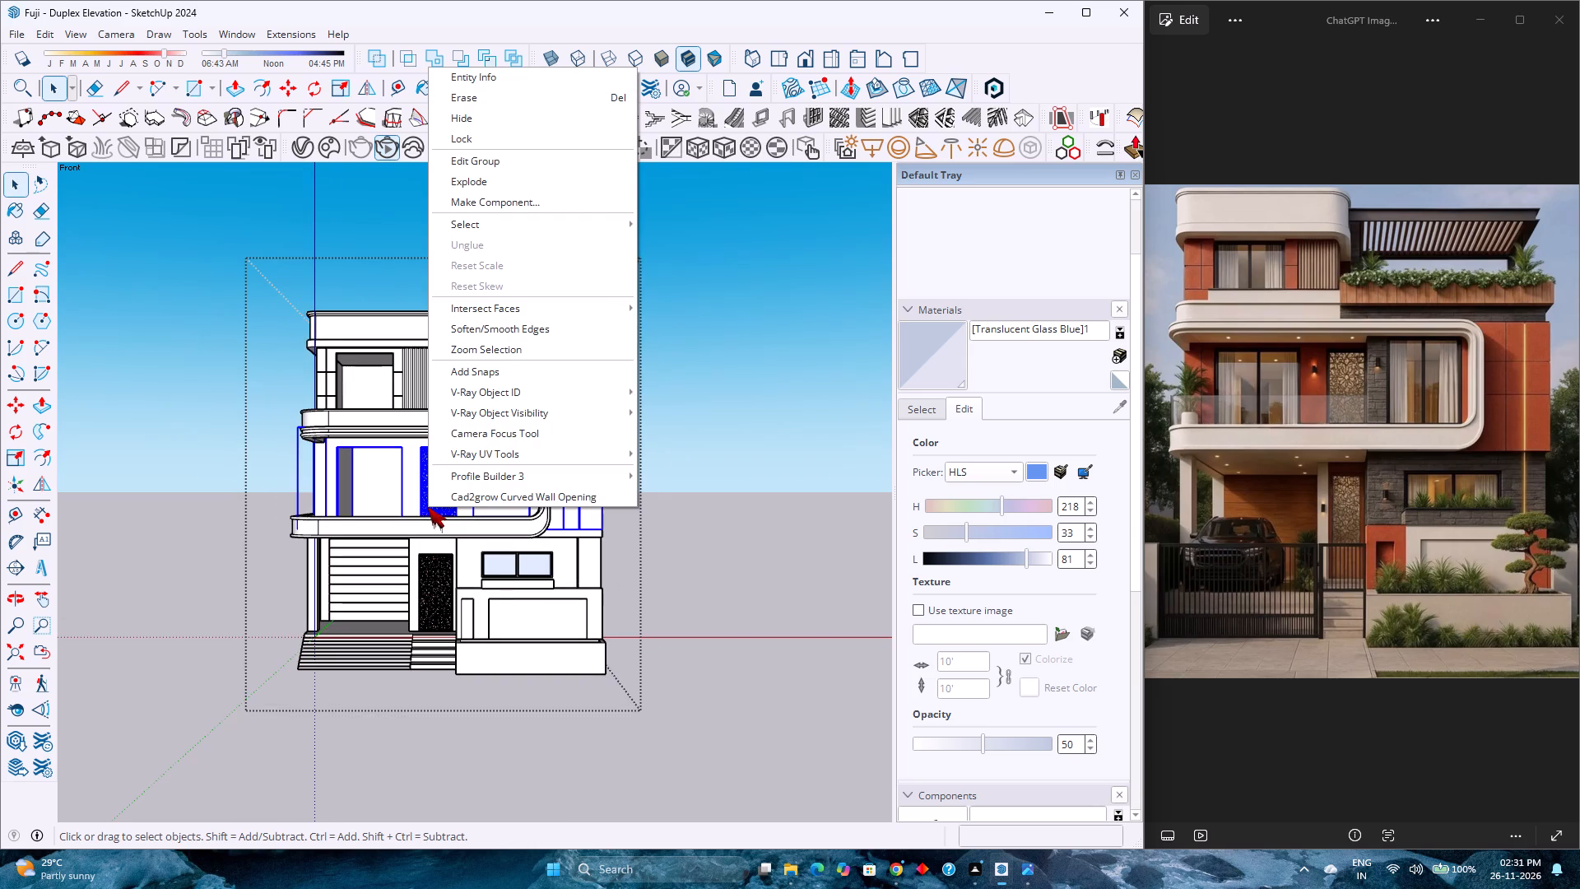
{"action": "left_click", "coordinate": [688, 539]}
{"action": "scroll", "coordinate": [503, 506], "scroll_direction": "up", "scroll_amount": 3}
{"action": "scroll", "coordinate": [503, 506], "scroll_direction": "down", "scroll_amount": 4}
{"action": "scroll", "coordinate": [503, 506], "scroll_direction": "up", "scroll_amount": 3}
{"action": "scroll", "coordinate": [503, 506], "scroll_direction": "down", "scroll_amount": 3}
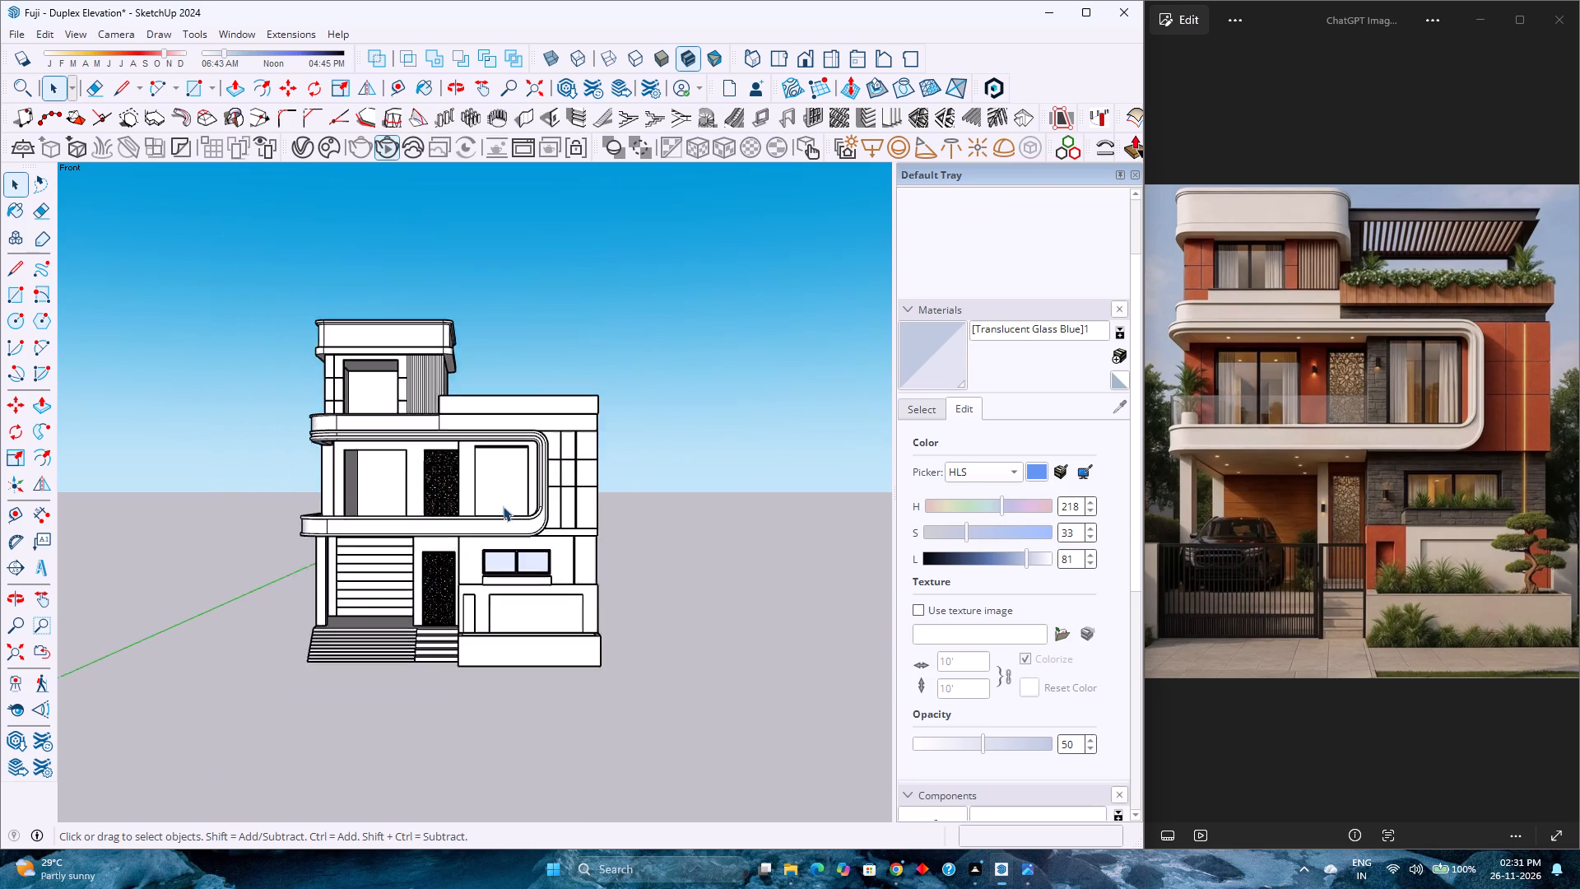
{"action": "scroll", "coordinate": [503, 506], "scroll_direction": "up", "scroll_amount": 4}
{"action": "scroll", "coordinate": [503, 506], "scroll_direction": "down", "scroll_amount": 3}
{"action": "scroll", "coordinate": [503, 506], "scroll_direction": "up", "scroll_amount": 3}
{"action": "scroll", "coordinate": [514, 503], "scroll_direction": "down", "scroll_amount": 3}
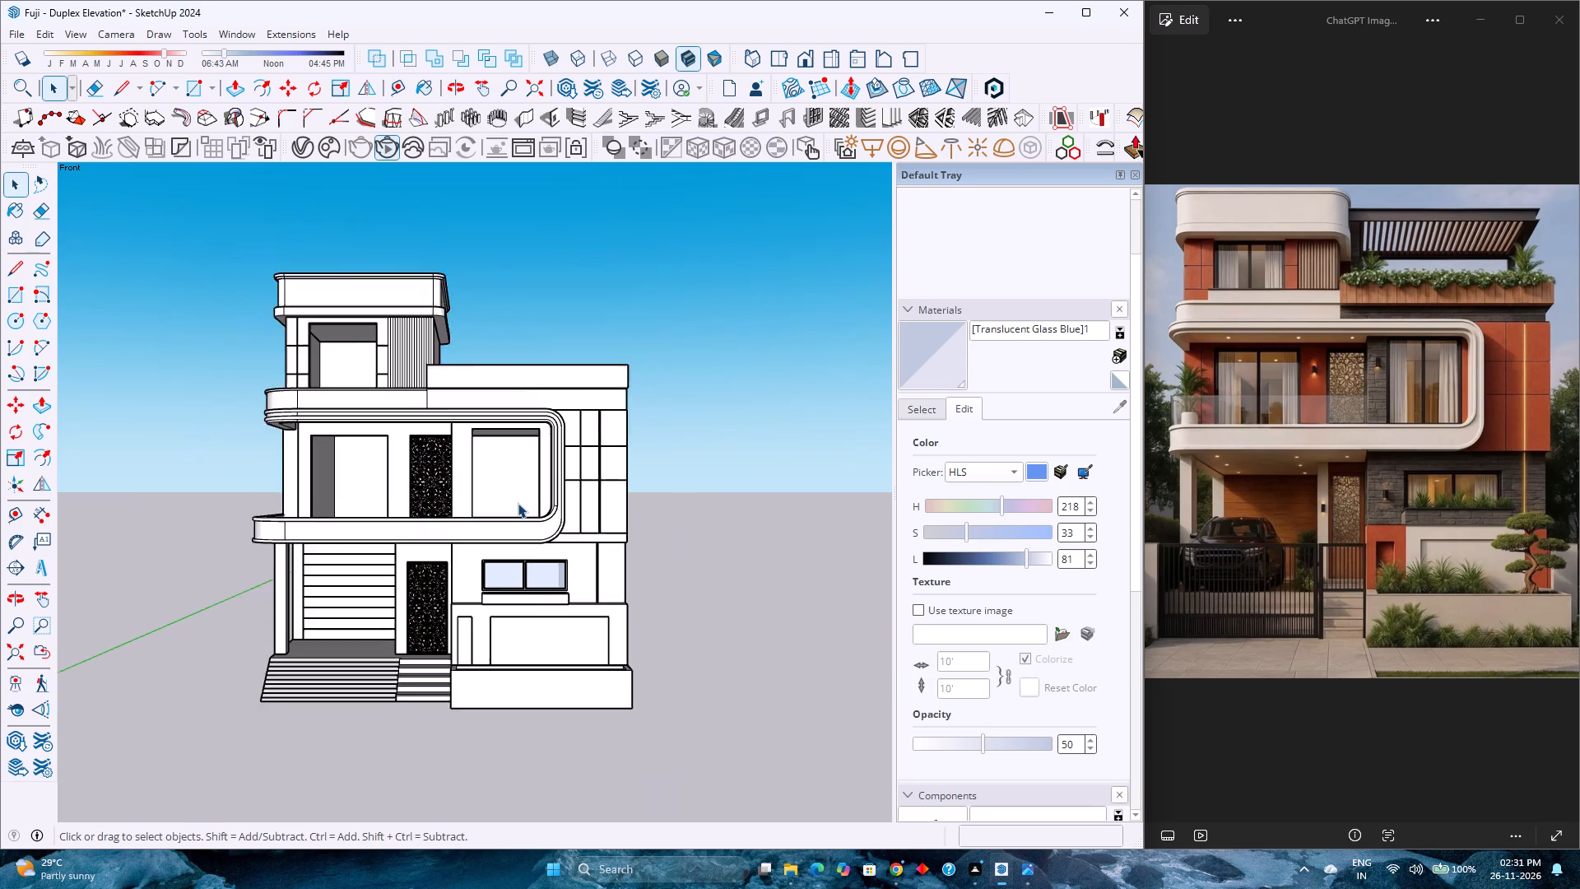
Examine the front facade up close and as a whole, around the first-floor openings and curved balcony frame, against the reference rendering.
{"action": "scroll", "coordinate": [518, 503], "scroll_direction": "up", "scroll_amount": 2}
{"action": "scroll", "coordinate": [518, 503], "scroll_direction": "down", "scroll_amount": 3}
{"action": "scroll", "coordinate": [518, 503], "scroll_direction": "up", "scroll_amount": 3}
{"action": "scroll", "coordinate": [520, 513], "scroll_direction": "down", "scroll_amount": 1}
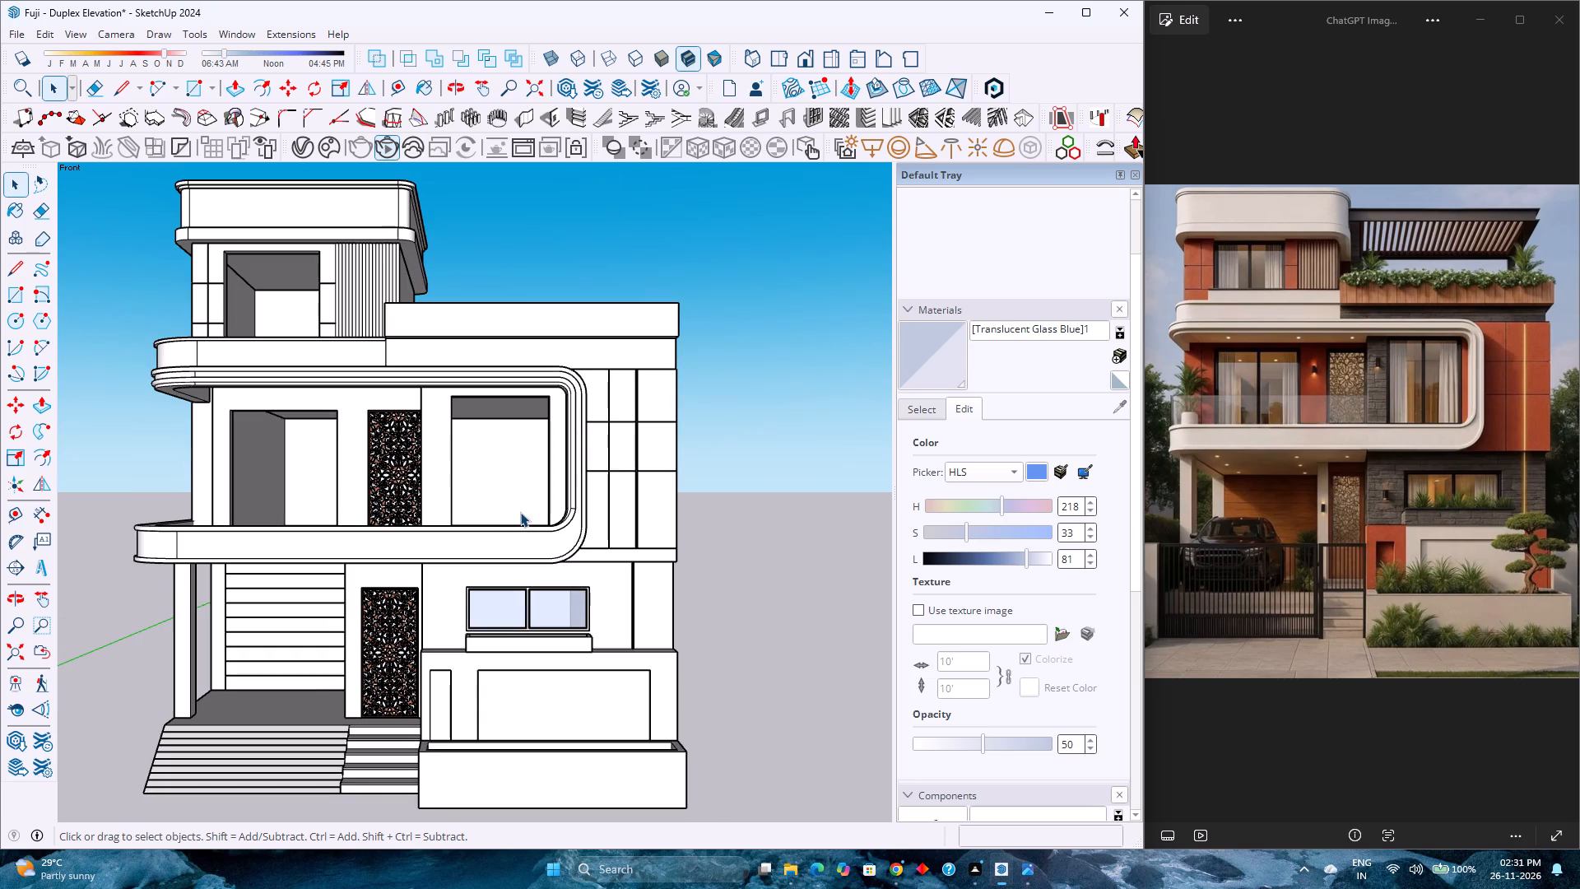
{"action": "scroll", "coordinate": [520, 511], "scroll_direction": "up", "scroll_amount": 3}
{"action": "scroll", "coordinate": [518, 510], "scroll_direction": "down", "scroll_amount": 1}
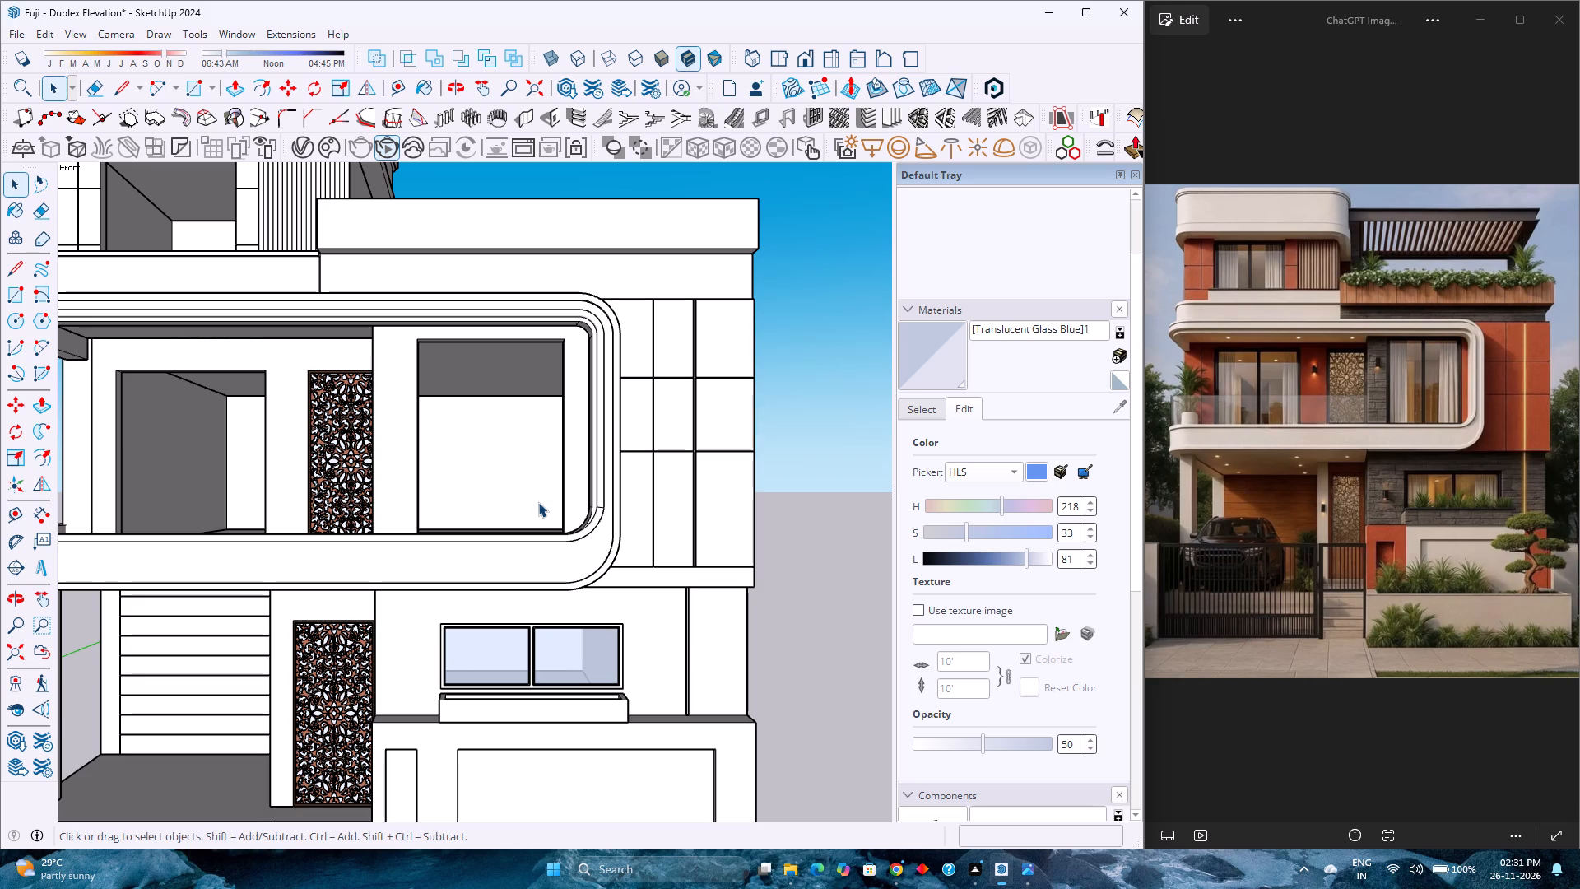
{"action": "scroll", "coordinate": [534, 505], "scroll_direction": "down", "scroll_amount": 1}
{"action": "scroll", "coordinate": [534, 505], "scroll_direction": "up", "scroll_amount": 1}
{"action": "scroll", "coordinate": [534, 505], "scroll_direction": "down", "scroll_amount": 2}
{"action": "scroll", "coordinate": [534, 505], "scroll_direction": "up", "scroll_amount": 2}
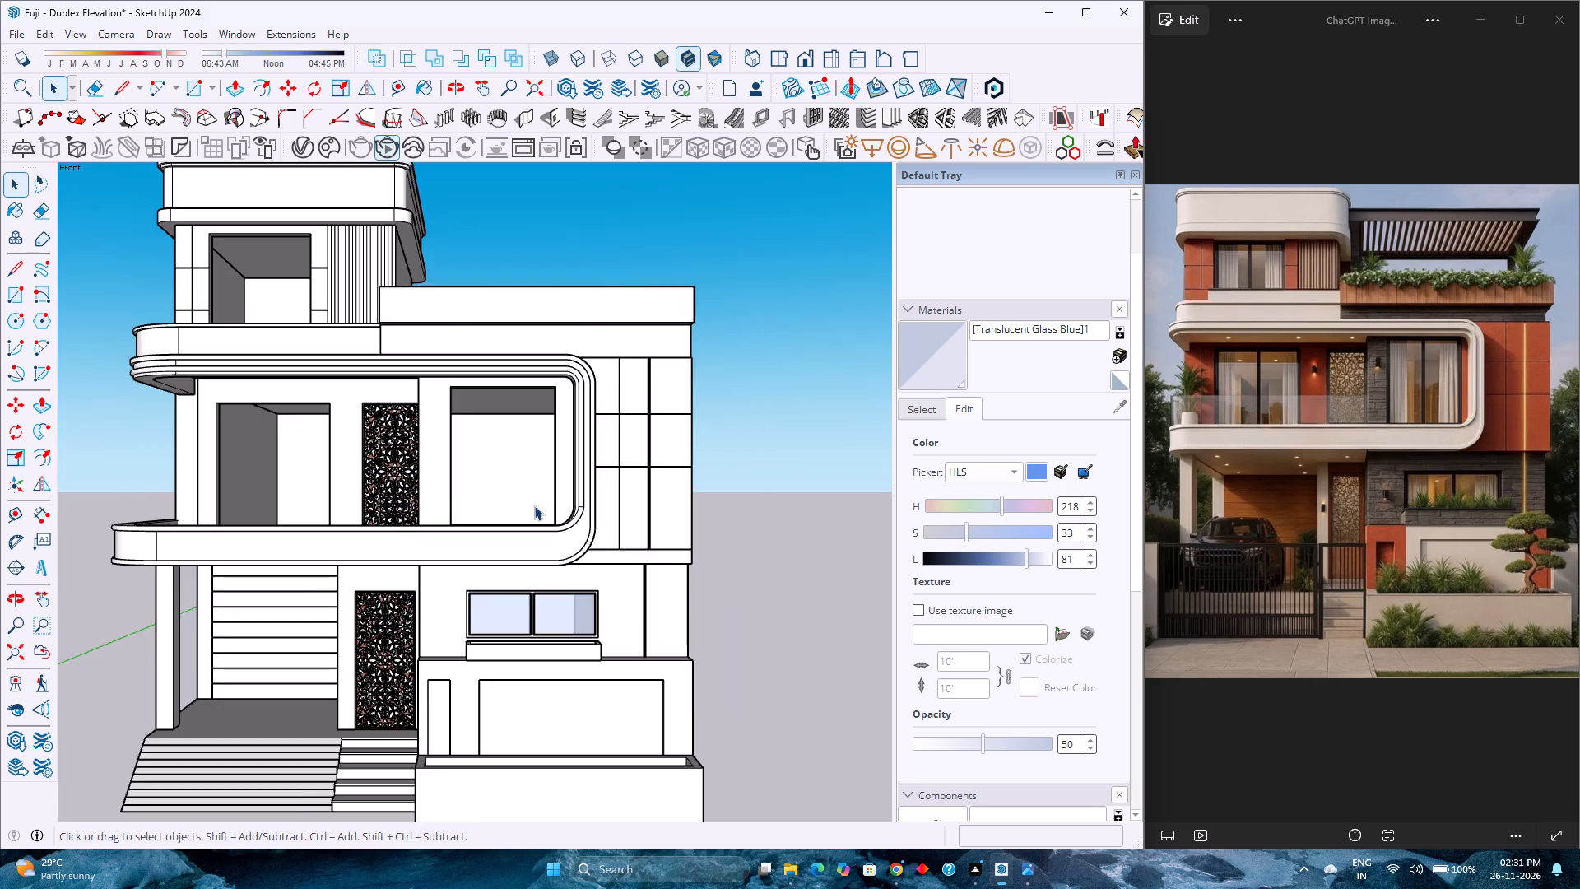
{"action": "scroll", "coordinate": [534, 505], "scroll_direction": "up", "scroll_amount": 1}
{"action": "scroll", "coordinate": [534, 505], "scroll_direction": "down", "scroll_amount": 5}
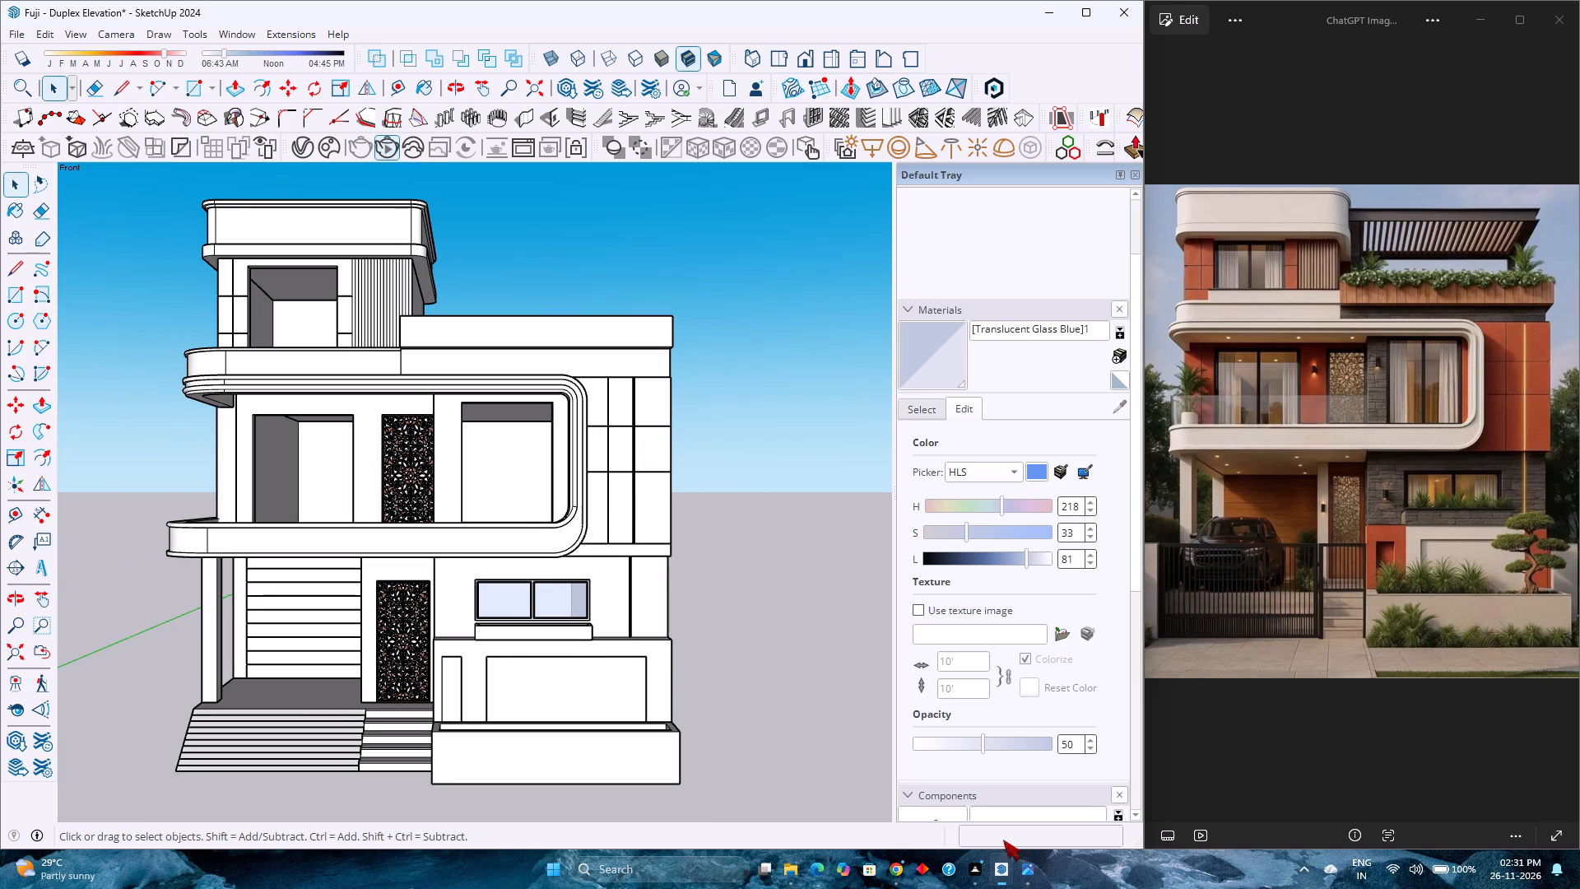
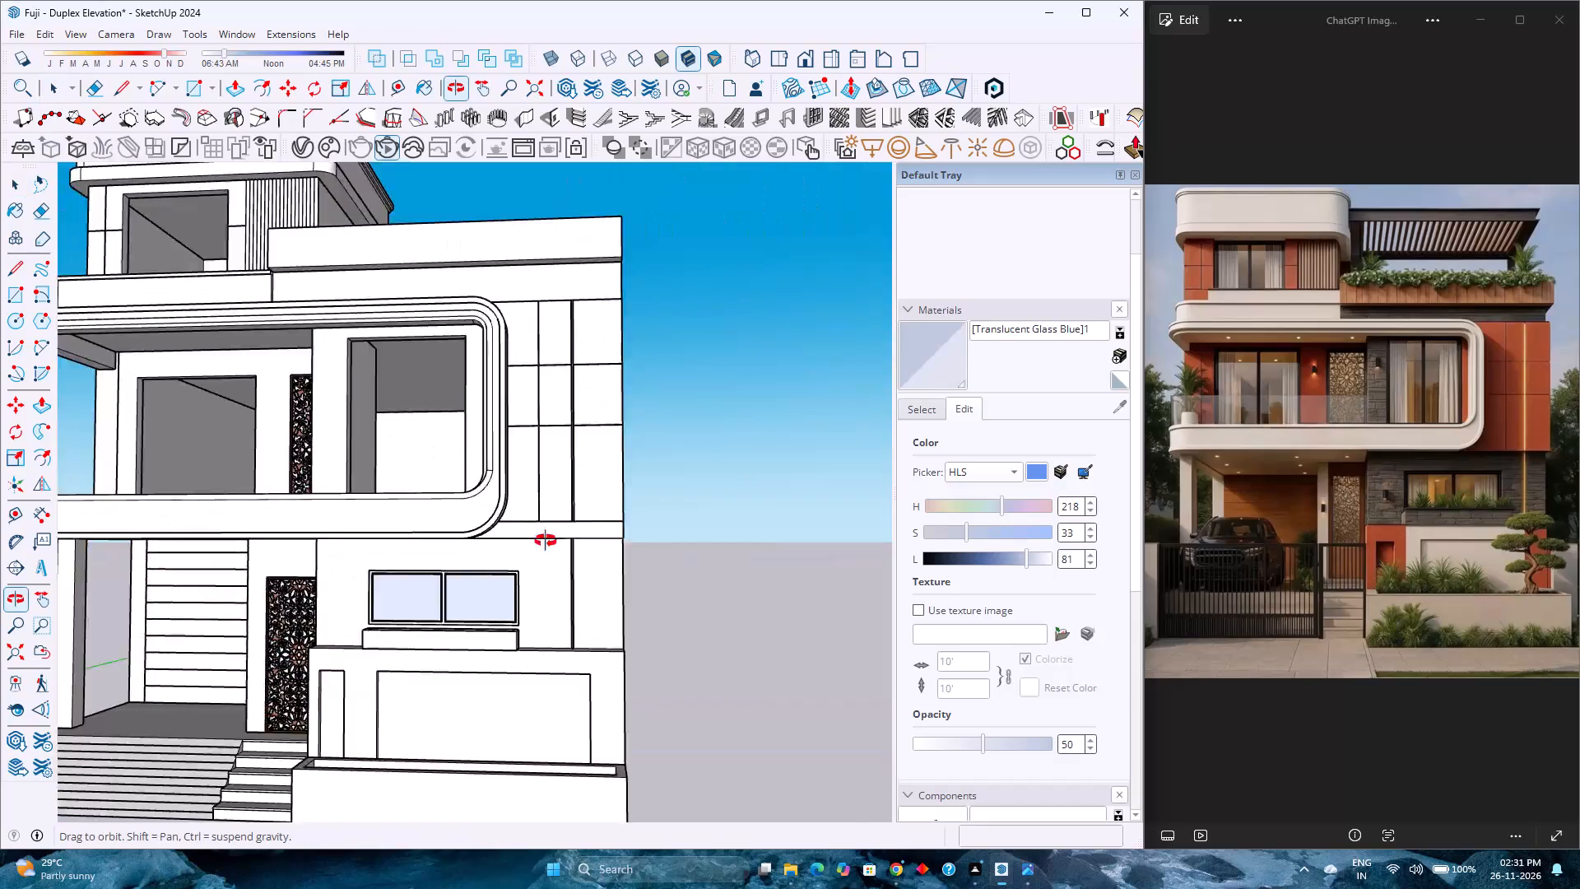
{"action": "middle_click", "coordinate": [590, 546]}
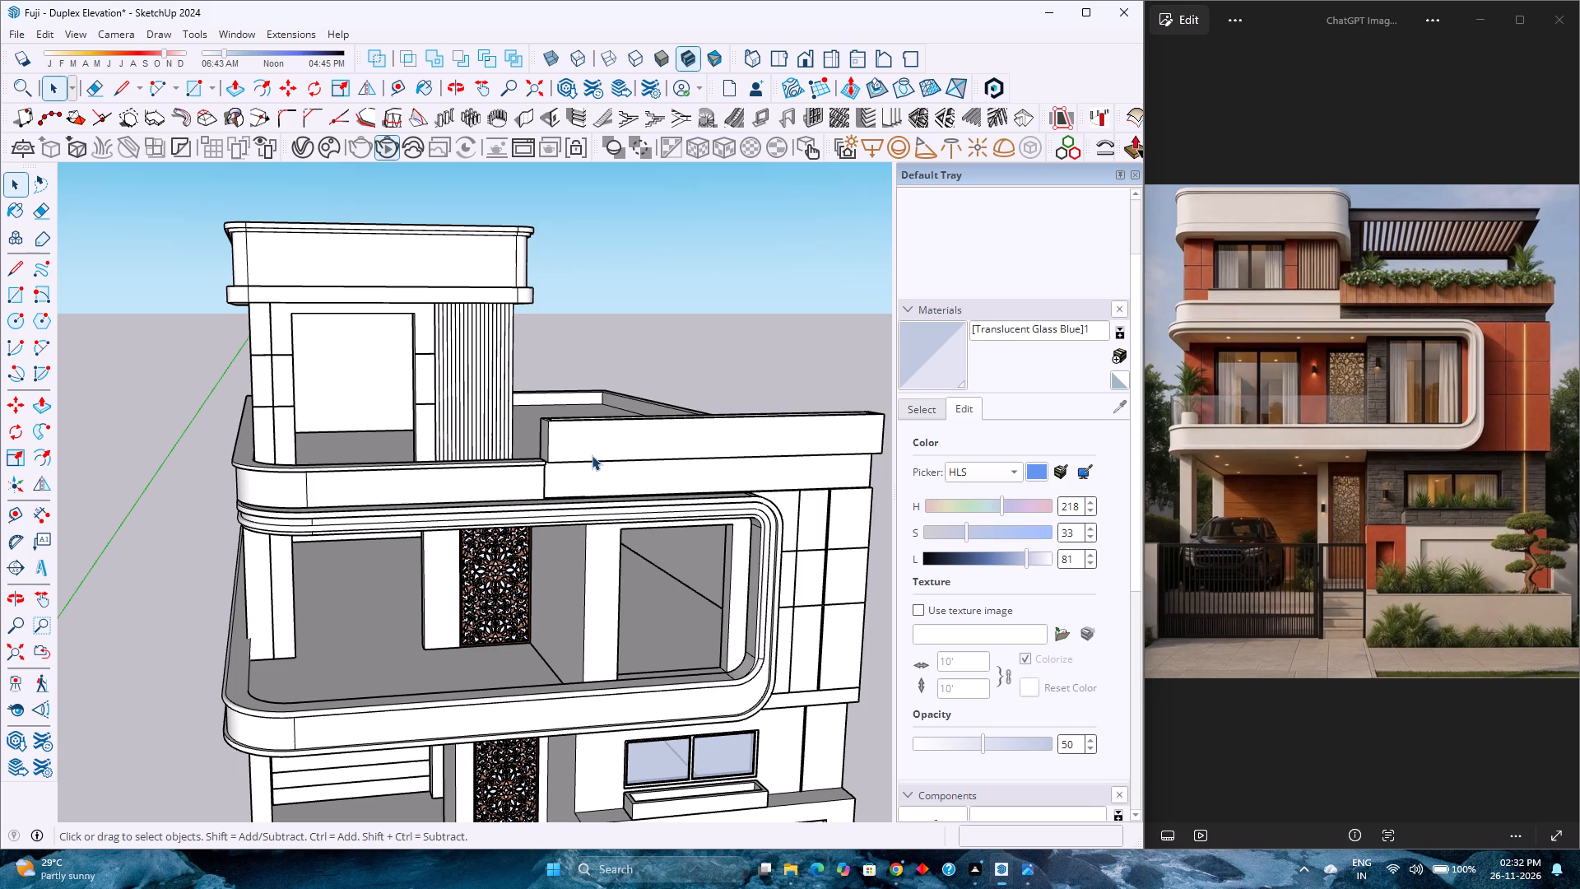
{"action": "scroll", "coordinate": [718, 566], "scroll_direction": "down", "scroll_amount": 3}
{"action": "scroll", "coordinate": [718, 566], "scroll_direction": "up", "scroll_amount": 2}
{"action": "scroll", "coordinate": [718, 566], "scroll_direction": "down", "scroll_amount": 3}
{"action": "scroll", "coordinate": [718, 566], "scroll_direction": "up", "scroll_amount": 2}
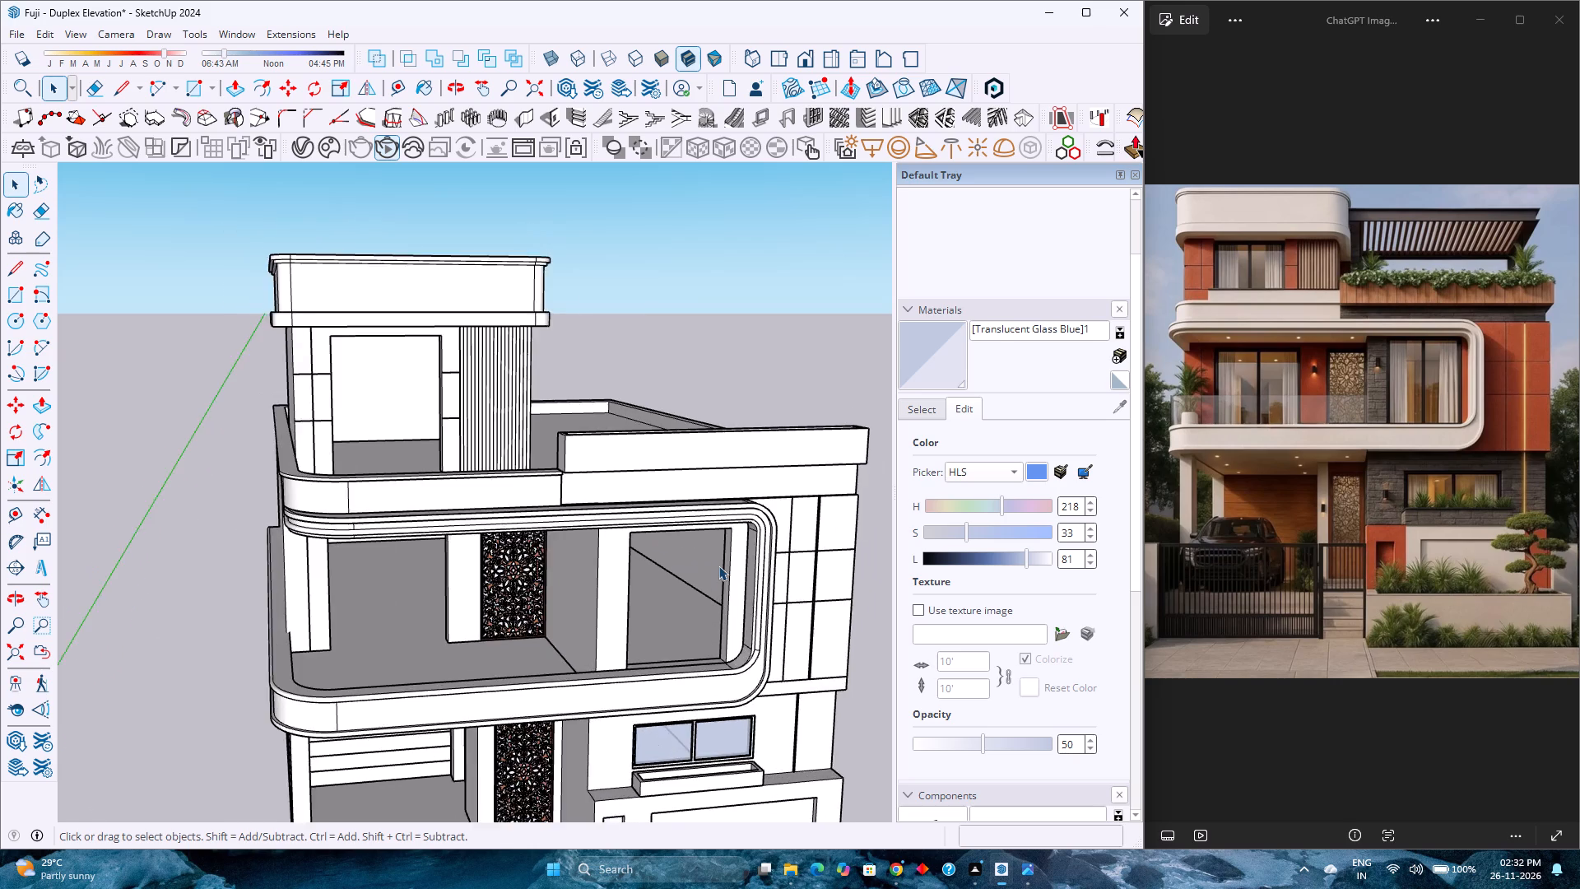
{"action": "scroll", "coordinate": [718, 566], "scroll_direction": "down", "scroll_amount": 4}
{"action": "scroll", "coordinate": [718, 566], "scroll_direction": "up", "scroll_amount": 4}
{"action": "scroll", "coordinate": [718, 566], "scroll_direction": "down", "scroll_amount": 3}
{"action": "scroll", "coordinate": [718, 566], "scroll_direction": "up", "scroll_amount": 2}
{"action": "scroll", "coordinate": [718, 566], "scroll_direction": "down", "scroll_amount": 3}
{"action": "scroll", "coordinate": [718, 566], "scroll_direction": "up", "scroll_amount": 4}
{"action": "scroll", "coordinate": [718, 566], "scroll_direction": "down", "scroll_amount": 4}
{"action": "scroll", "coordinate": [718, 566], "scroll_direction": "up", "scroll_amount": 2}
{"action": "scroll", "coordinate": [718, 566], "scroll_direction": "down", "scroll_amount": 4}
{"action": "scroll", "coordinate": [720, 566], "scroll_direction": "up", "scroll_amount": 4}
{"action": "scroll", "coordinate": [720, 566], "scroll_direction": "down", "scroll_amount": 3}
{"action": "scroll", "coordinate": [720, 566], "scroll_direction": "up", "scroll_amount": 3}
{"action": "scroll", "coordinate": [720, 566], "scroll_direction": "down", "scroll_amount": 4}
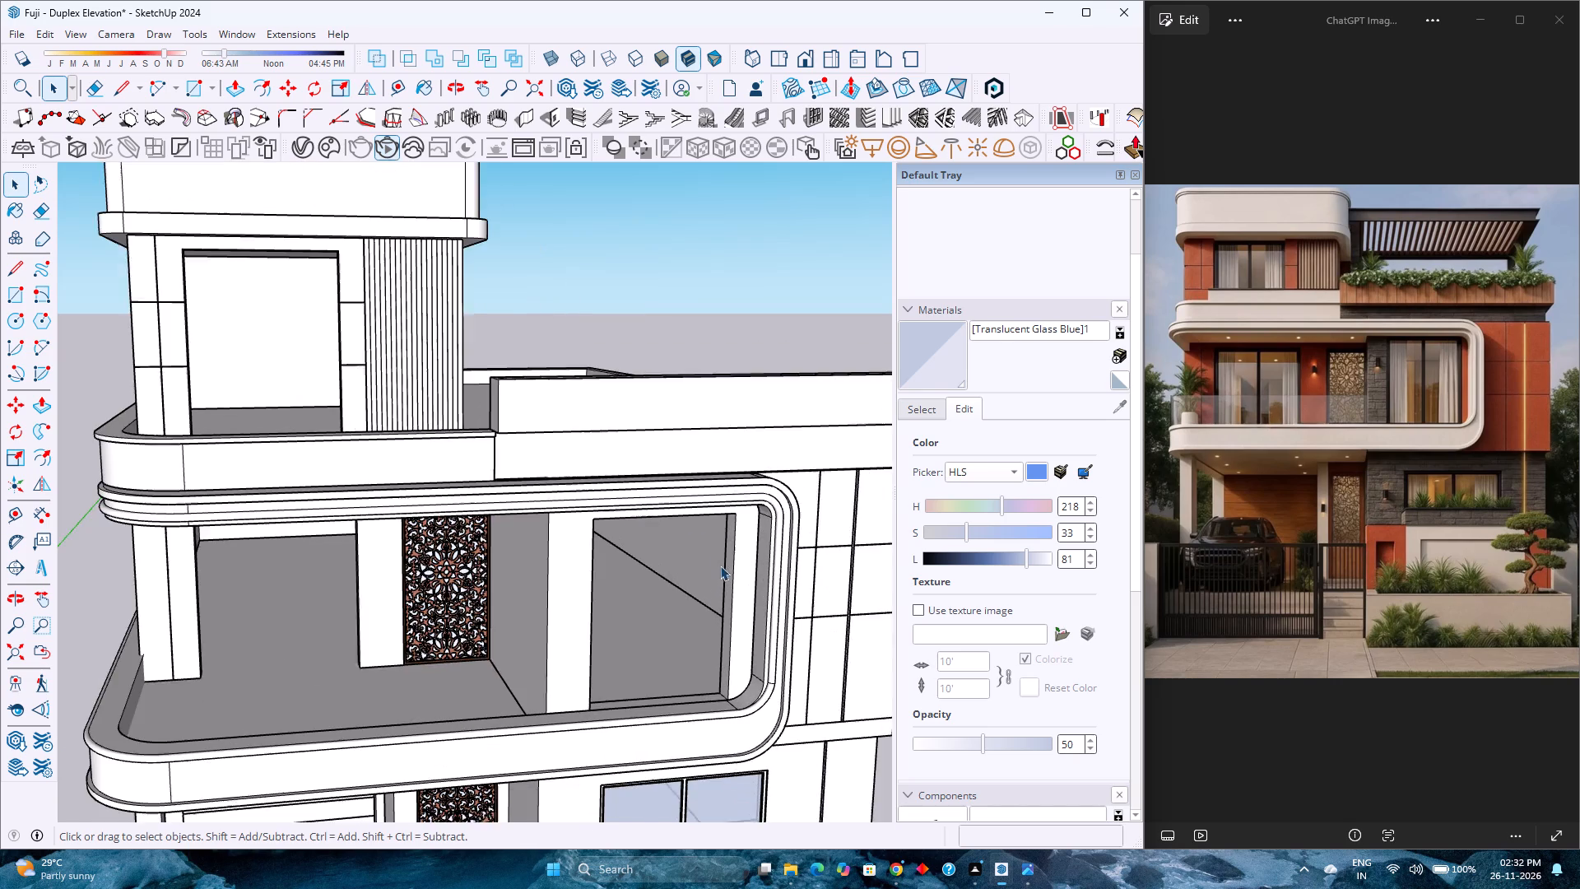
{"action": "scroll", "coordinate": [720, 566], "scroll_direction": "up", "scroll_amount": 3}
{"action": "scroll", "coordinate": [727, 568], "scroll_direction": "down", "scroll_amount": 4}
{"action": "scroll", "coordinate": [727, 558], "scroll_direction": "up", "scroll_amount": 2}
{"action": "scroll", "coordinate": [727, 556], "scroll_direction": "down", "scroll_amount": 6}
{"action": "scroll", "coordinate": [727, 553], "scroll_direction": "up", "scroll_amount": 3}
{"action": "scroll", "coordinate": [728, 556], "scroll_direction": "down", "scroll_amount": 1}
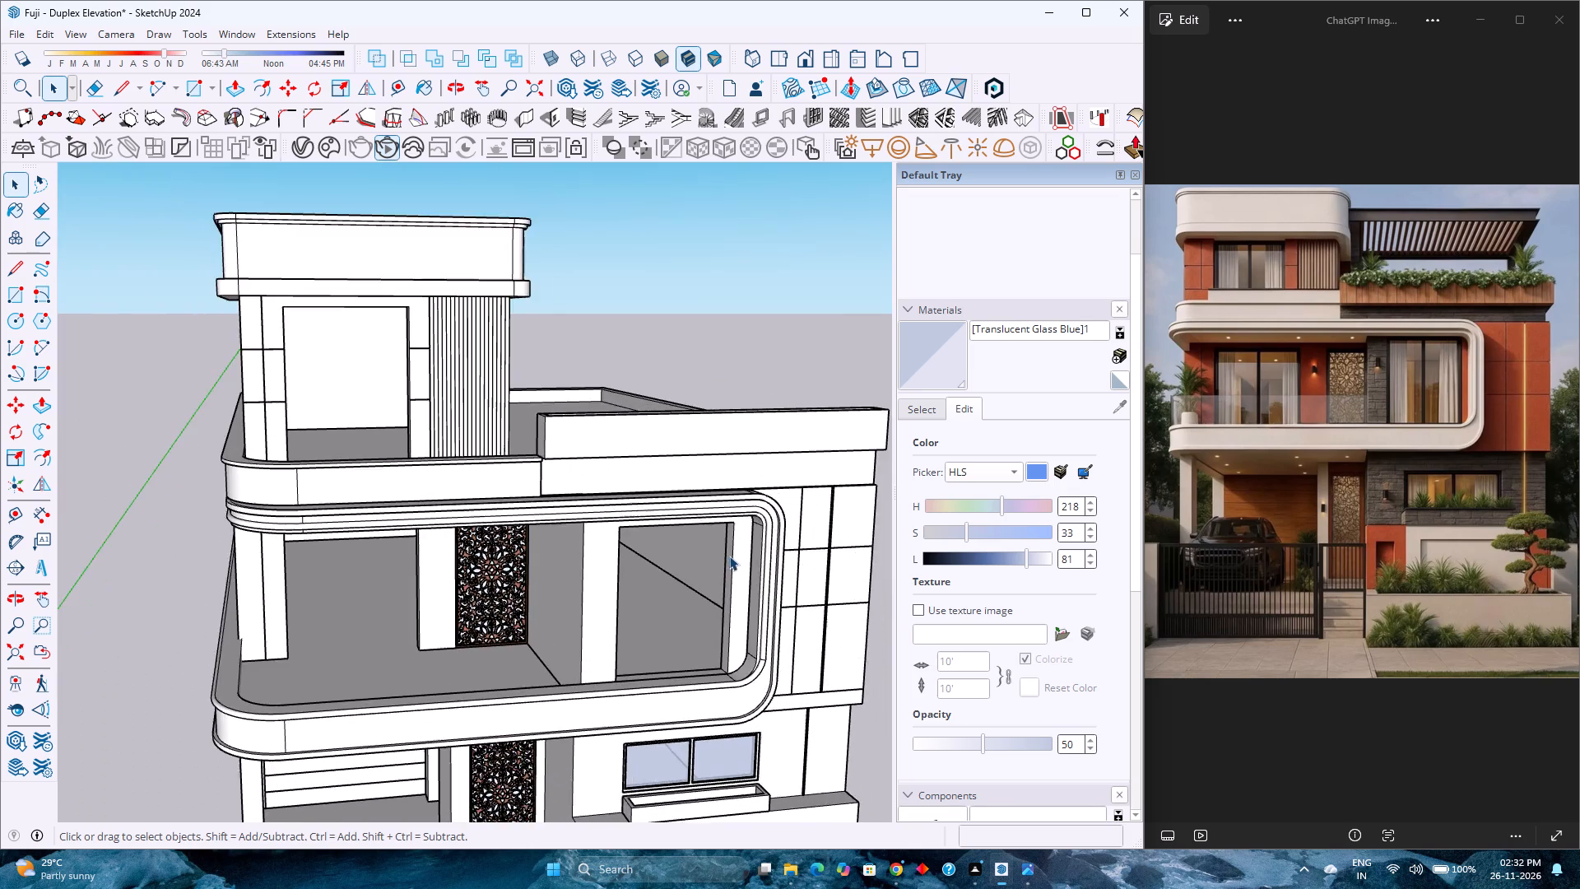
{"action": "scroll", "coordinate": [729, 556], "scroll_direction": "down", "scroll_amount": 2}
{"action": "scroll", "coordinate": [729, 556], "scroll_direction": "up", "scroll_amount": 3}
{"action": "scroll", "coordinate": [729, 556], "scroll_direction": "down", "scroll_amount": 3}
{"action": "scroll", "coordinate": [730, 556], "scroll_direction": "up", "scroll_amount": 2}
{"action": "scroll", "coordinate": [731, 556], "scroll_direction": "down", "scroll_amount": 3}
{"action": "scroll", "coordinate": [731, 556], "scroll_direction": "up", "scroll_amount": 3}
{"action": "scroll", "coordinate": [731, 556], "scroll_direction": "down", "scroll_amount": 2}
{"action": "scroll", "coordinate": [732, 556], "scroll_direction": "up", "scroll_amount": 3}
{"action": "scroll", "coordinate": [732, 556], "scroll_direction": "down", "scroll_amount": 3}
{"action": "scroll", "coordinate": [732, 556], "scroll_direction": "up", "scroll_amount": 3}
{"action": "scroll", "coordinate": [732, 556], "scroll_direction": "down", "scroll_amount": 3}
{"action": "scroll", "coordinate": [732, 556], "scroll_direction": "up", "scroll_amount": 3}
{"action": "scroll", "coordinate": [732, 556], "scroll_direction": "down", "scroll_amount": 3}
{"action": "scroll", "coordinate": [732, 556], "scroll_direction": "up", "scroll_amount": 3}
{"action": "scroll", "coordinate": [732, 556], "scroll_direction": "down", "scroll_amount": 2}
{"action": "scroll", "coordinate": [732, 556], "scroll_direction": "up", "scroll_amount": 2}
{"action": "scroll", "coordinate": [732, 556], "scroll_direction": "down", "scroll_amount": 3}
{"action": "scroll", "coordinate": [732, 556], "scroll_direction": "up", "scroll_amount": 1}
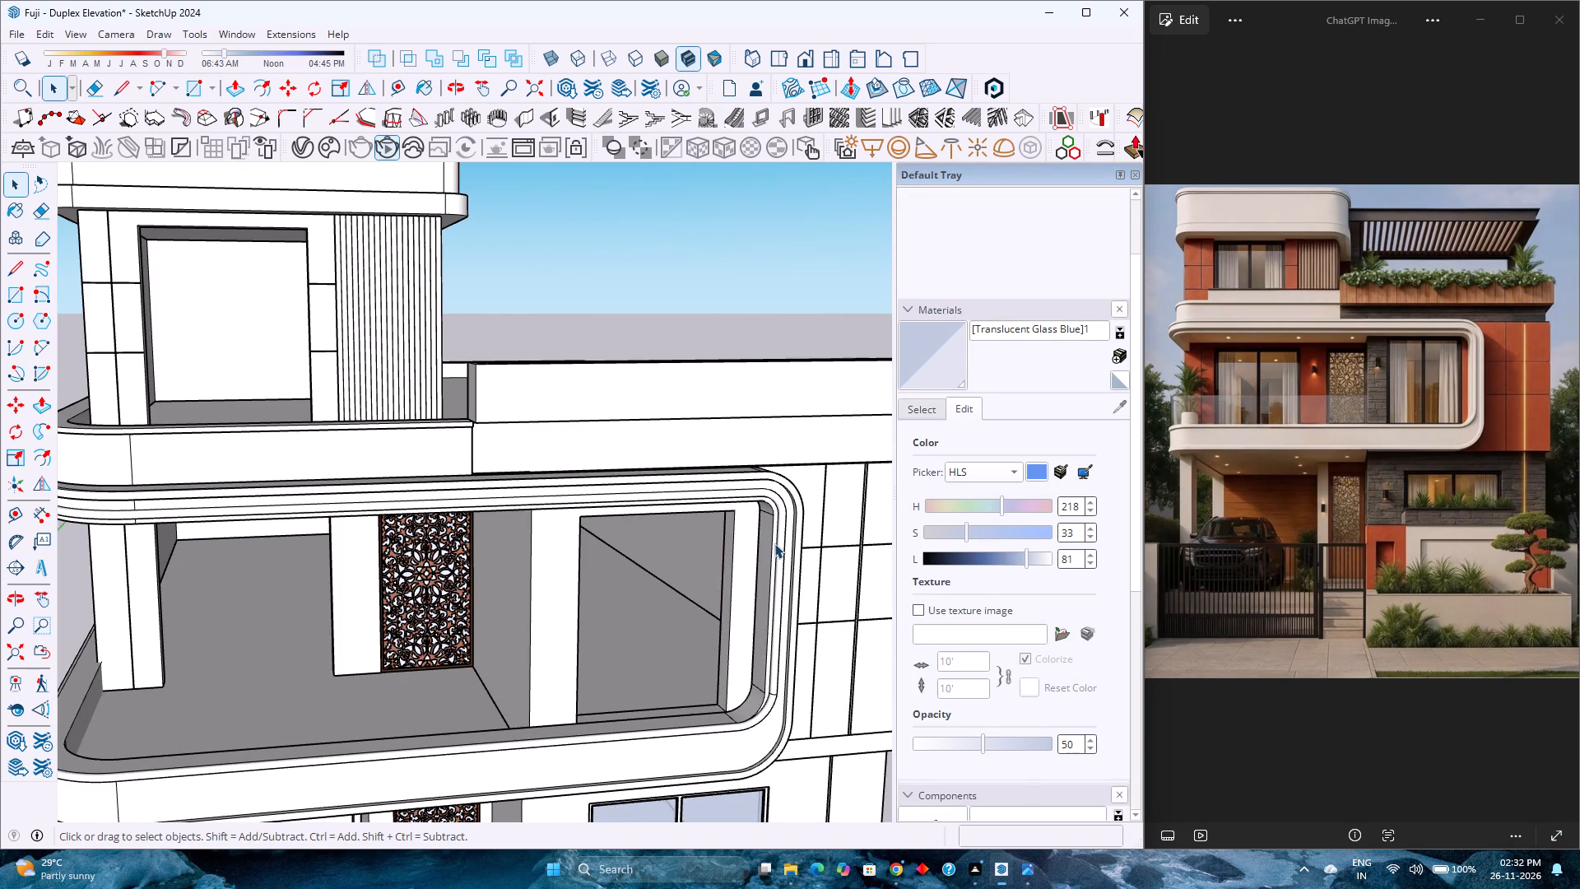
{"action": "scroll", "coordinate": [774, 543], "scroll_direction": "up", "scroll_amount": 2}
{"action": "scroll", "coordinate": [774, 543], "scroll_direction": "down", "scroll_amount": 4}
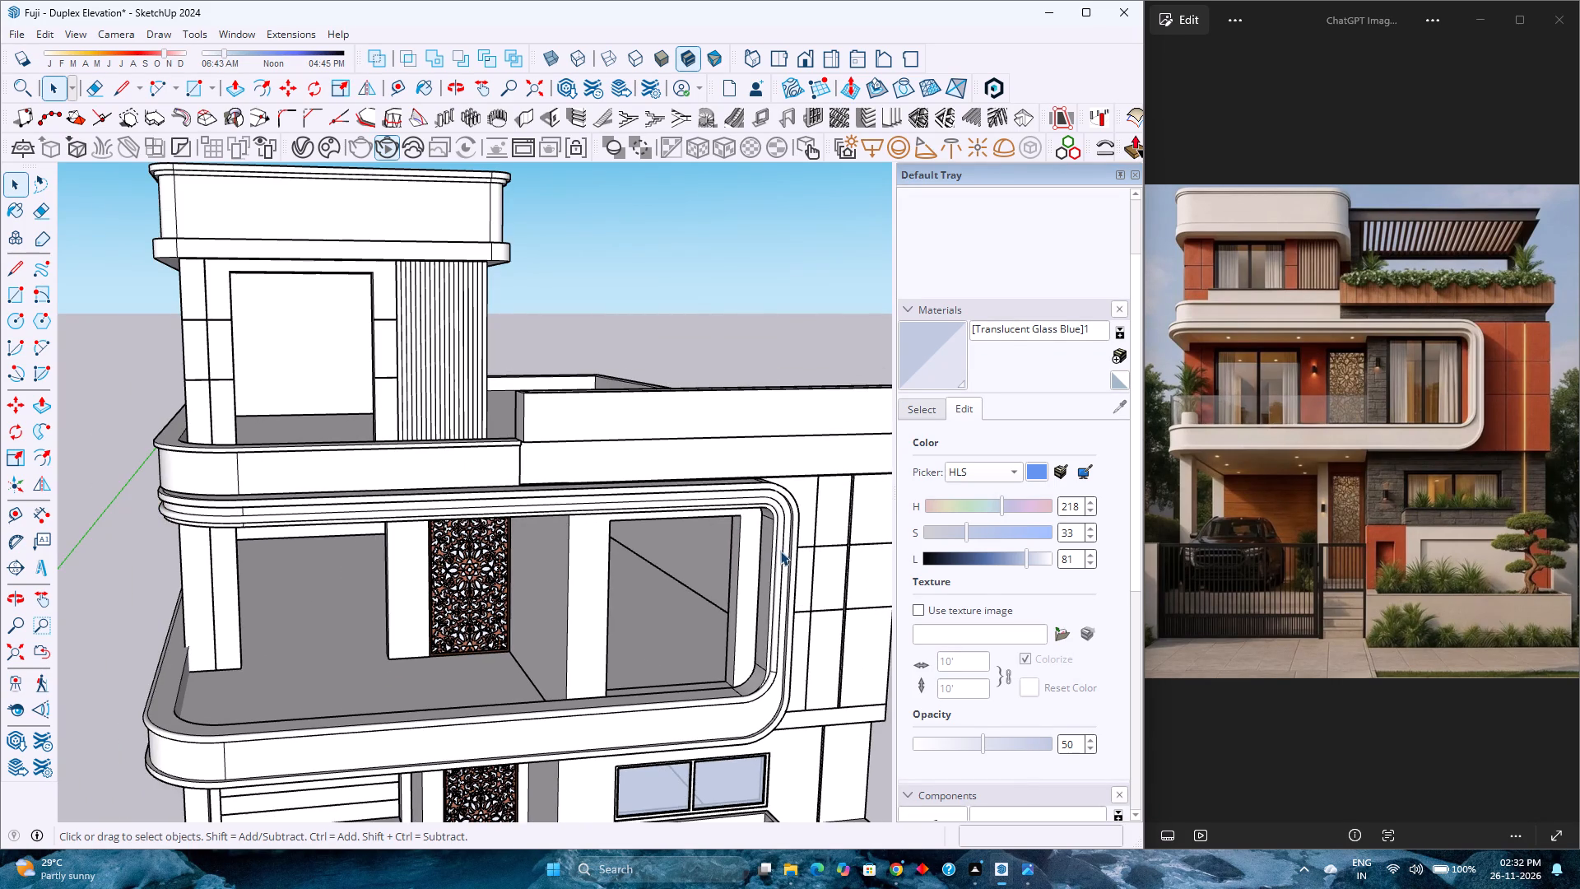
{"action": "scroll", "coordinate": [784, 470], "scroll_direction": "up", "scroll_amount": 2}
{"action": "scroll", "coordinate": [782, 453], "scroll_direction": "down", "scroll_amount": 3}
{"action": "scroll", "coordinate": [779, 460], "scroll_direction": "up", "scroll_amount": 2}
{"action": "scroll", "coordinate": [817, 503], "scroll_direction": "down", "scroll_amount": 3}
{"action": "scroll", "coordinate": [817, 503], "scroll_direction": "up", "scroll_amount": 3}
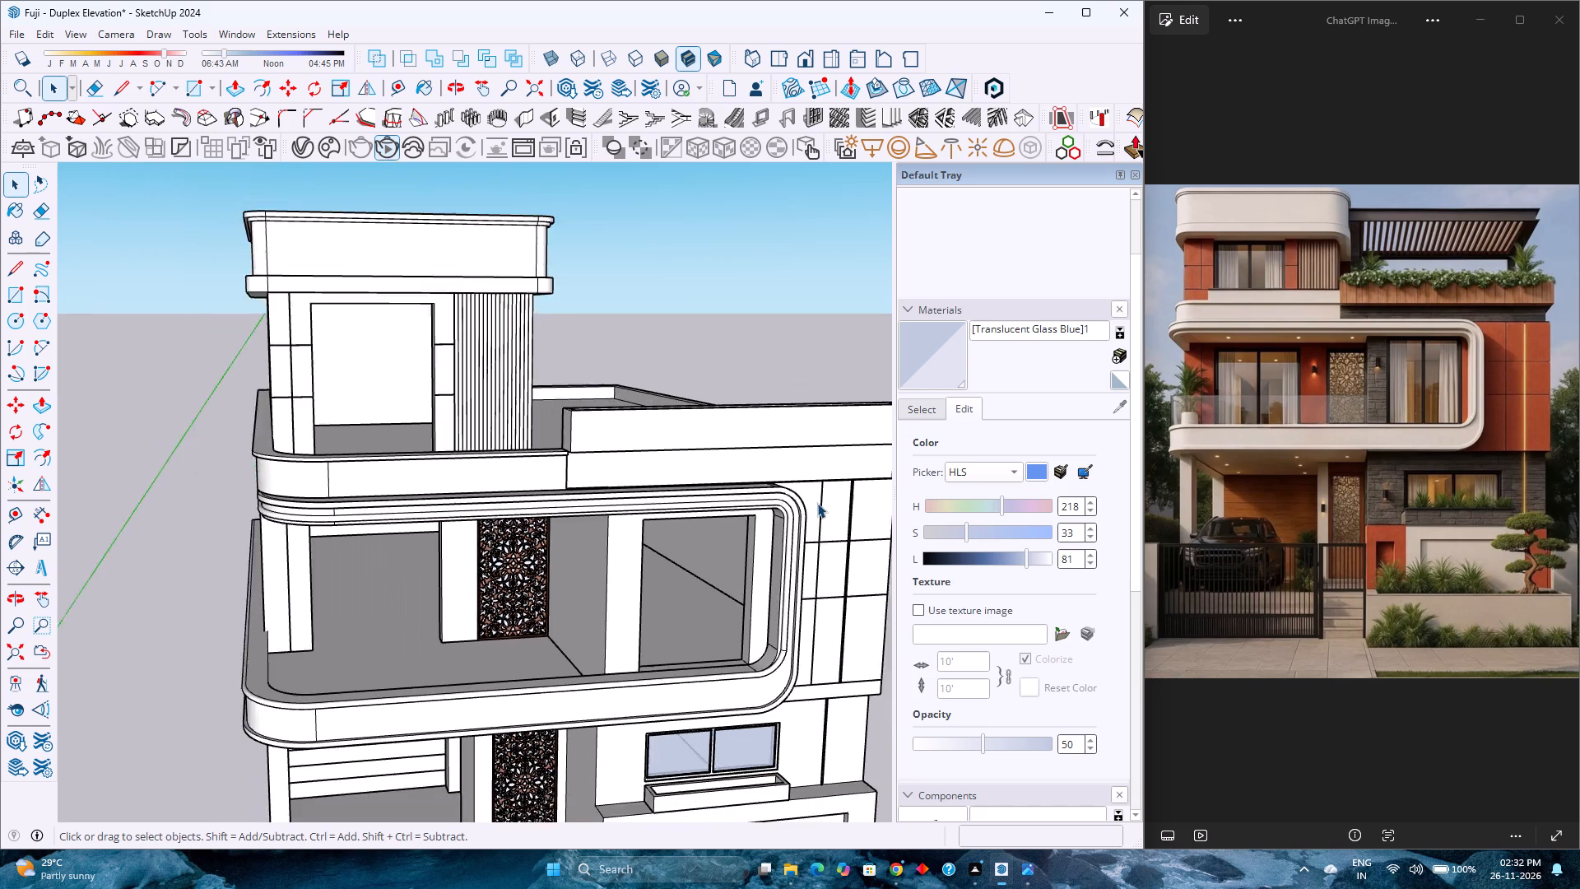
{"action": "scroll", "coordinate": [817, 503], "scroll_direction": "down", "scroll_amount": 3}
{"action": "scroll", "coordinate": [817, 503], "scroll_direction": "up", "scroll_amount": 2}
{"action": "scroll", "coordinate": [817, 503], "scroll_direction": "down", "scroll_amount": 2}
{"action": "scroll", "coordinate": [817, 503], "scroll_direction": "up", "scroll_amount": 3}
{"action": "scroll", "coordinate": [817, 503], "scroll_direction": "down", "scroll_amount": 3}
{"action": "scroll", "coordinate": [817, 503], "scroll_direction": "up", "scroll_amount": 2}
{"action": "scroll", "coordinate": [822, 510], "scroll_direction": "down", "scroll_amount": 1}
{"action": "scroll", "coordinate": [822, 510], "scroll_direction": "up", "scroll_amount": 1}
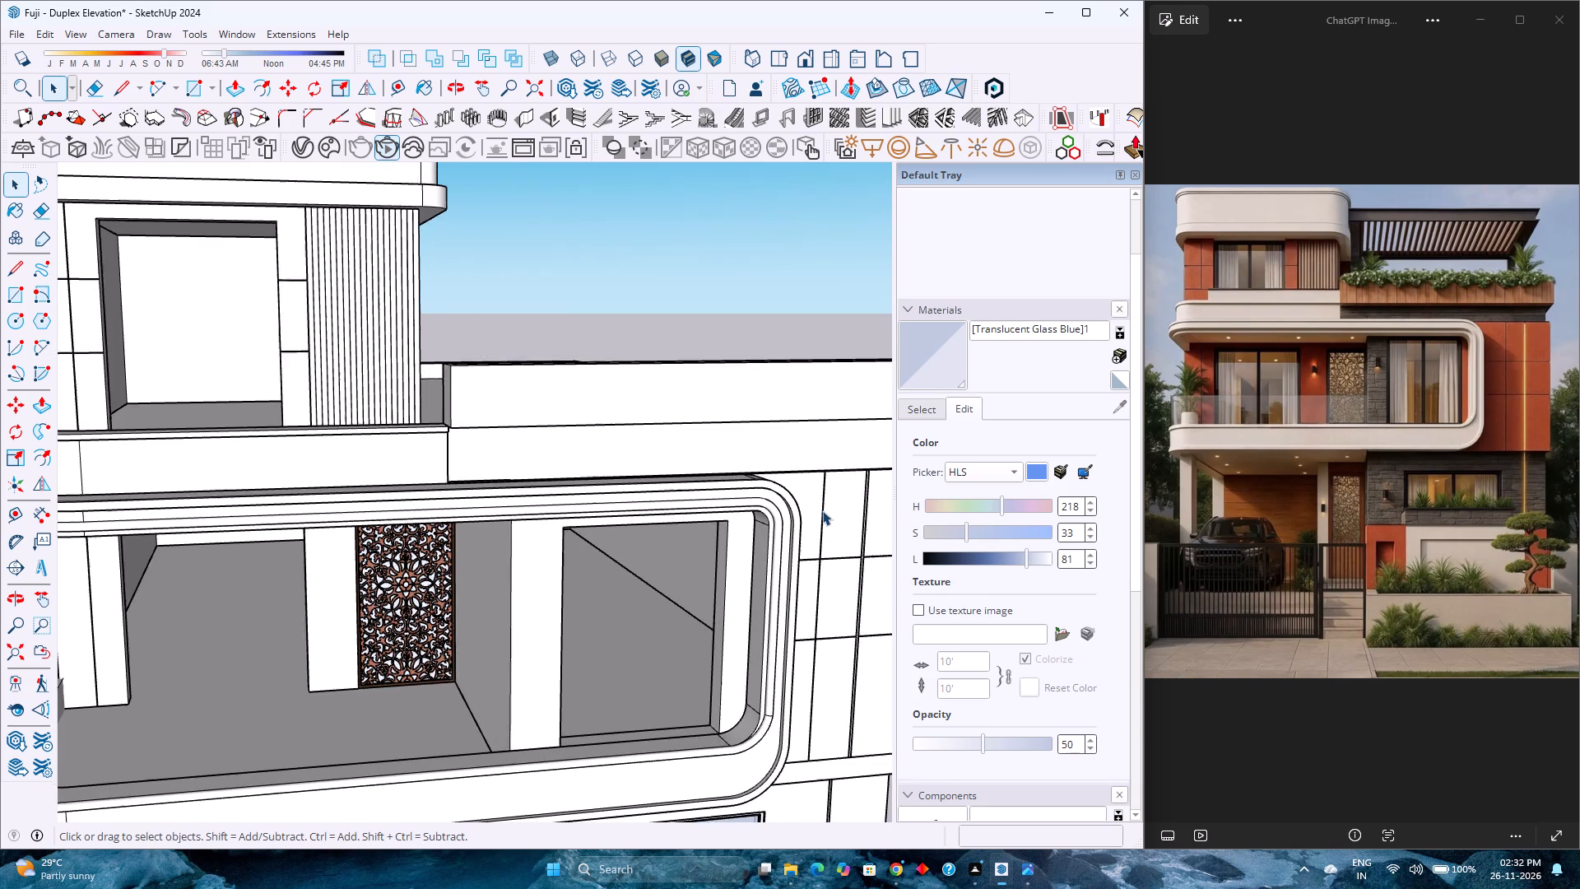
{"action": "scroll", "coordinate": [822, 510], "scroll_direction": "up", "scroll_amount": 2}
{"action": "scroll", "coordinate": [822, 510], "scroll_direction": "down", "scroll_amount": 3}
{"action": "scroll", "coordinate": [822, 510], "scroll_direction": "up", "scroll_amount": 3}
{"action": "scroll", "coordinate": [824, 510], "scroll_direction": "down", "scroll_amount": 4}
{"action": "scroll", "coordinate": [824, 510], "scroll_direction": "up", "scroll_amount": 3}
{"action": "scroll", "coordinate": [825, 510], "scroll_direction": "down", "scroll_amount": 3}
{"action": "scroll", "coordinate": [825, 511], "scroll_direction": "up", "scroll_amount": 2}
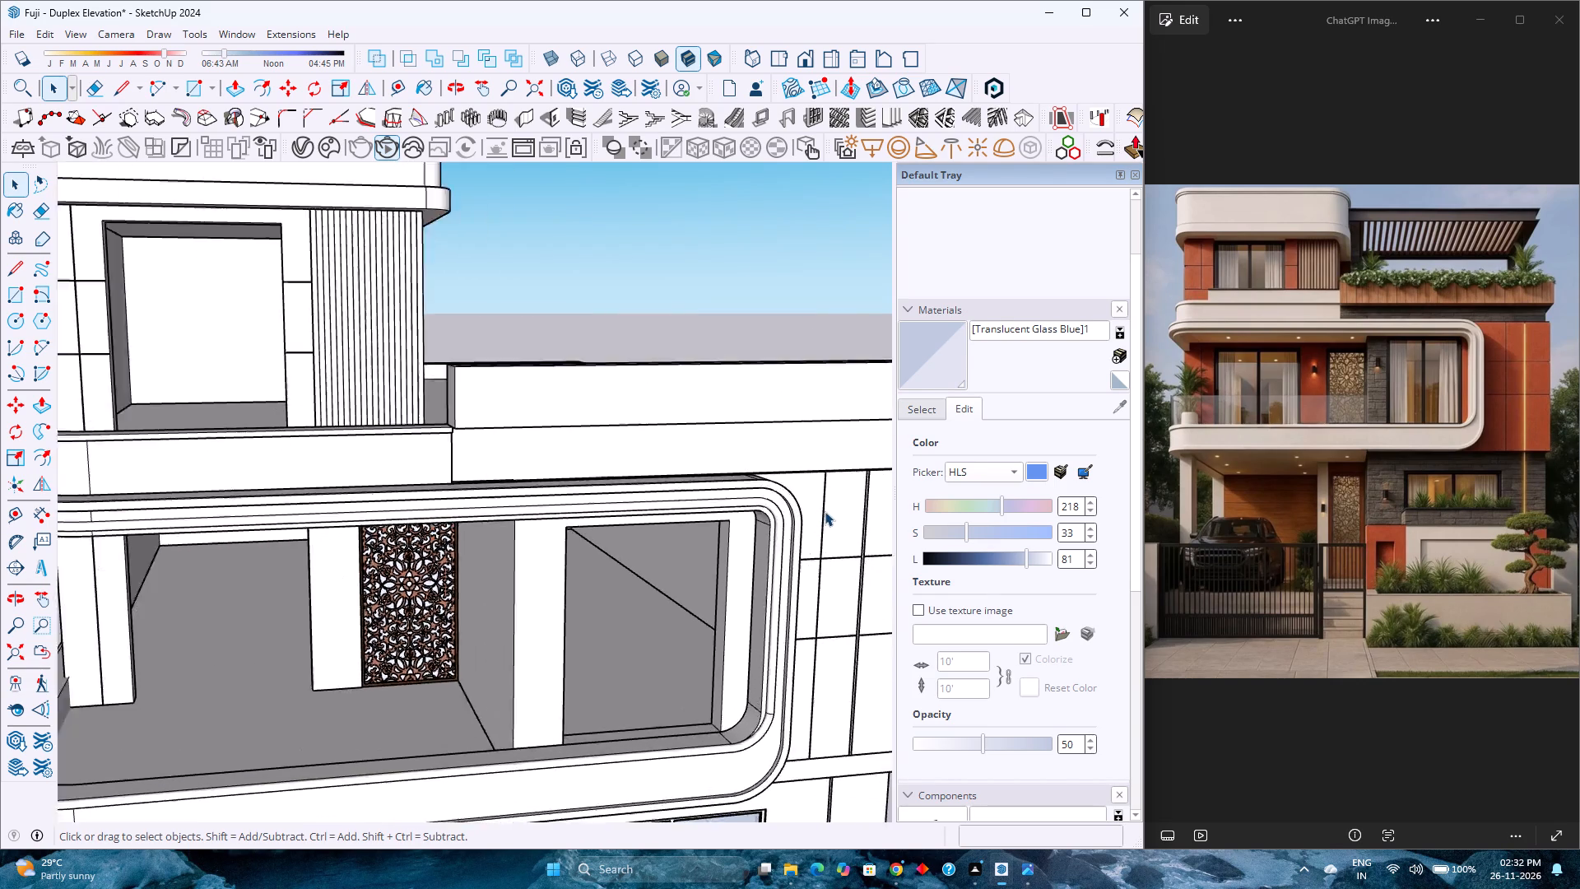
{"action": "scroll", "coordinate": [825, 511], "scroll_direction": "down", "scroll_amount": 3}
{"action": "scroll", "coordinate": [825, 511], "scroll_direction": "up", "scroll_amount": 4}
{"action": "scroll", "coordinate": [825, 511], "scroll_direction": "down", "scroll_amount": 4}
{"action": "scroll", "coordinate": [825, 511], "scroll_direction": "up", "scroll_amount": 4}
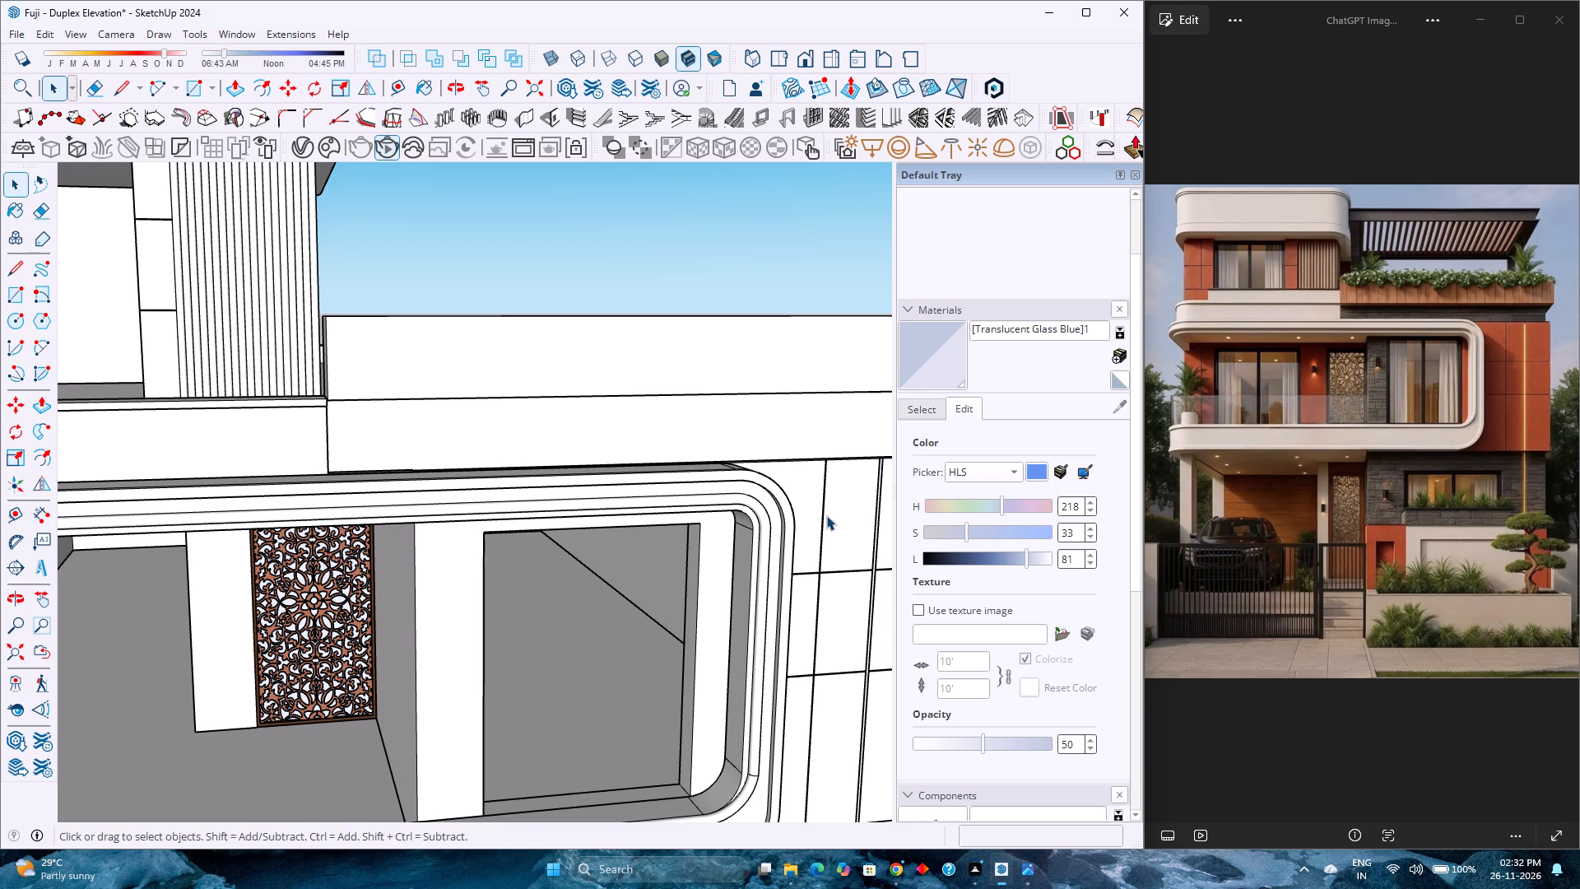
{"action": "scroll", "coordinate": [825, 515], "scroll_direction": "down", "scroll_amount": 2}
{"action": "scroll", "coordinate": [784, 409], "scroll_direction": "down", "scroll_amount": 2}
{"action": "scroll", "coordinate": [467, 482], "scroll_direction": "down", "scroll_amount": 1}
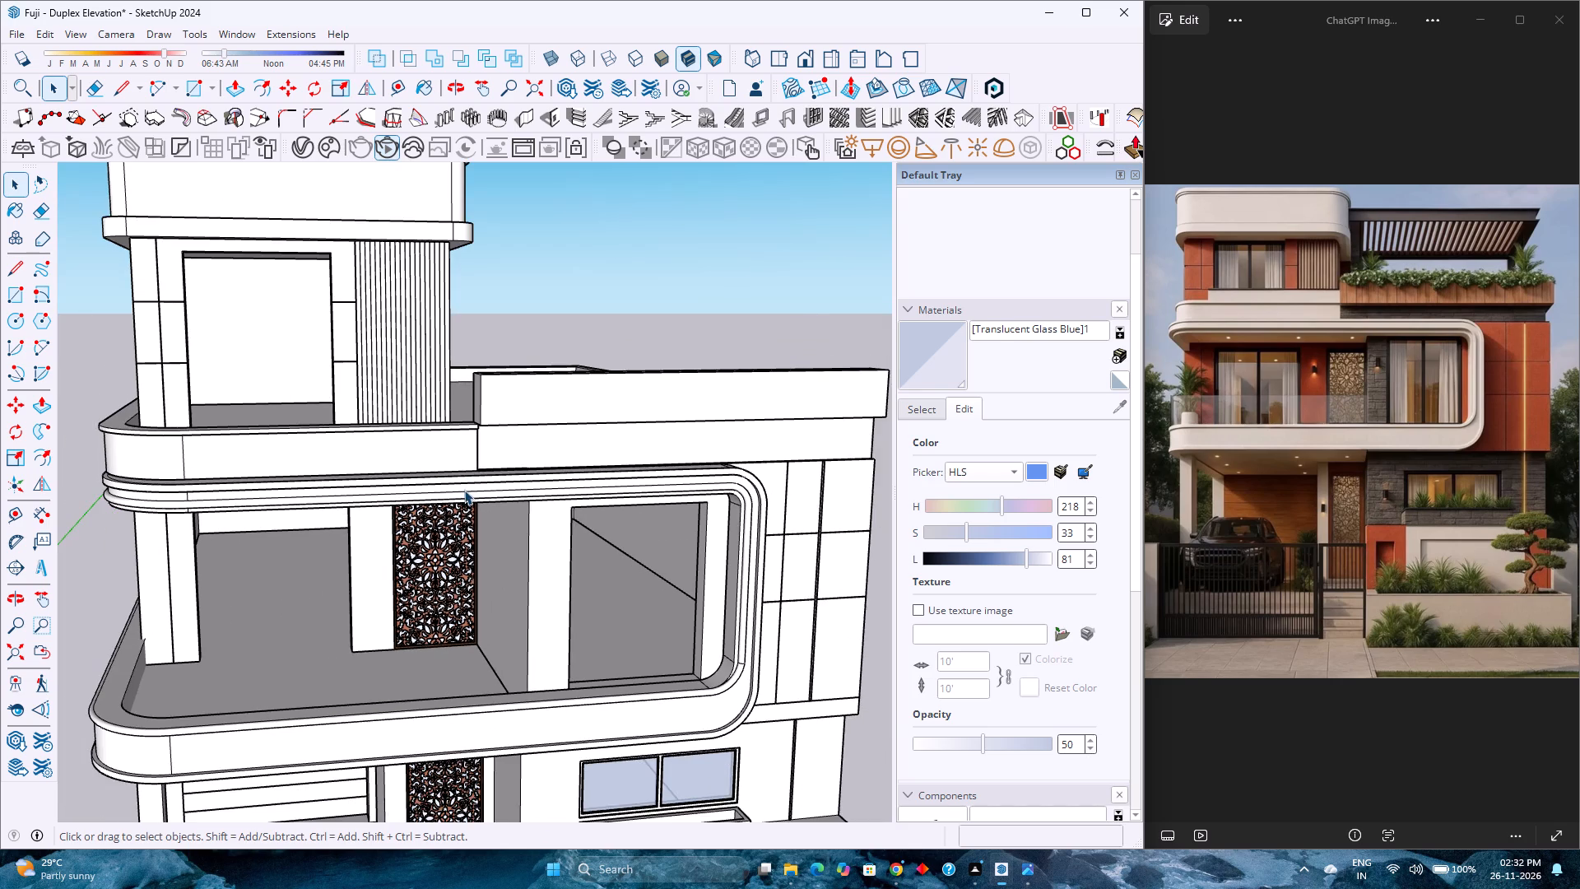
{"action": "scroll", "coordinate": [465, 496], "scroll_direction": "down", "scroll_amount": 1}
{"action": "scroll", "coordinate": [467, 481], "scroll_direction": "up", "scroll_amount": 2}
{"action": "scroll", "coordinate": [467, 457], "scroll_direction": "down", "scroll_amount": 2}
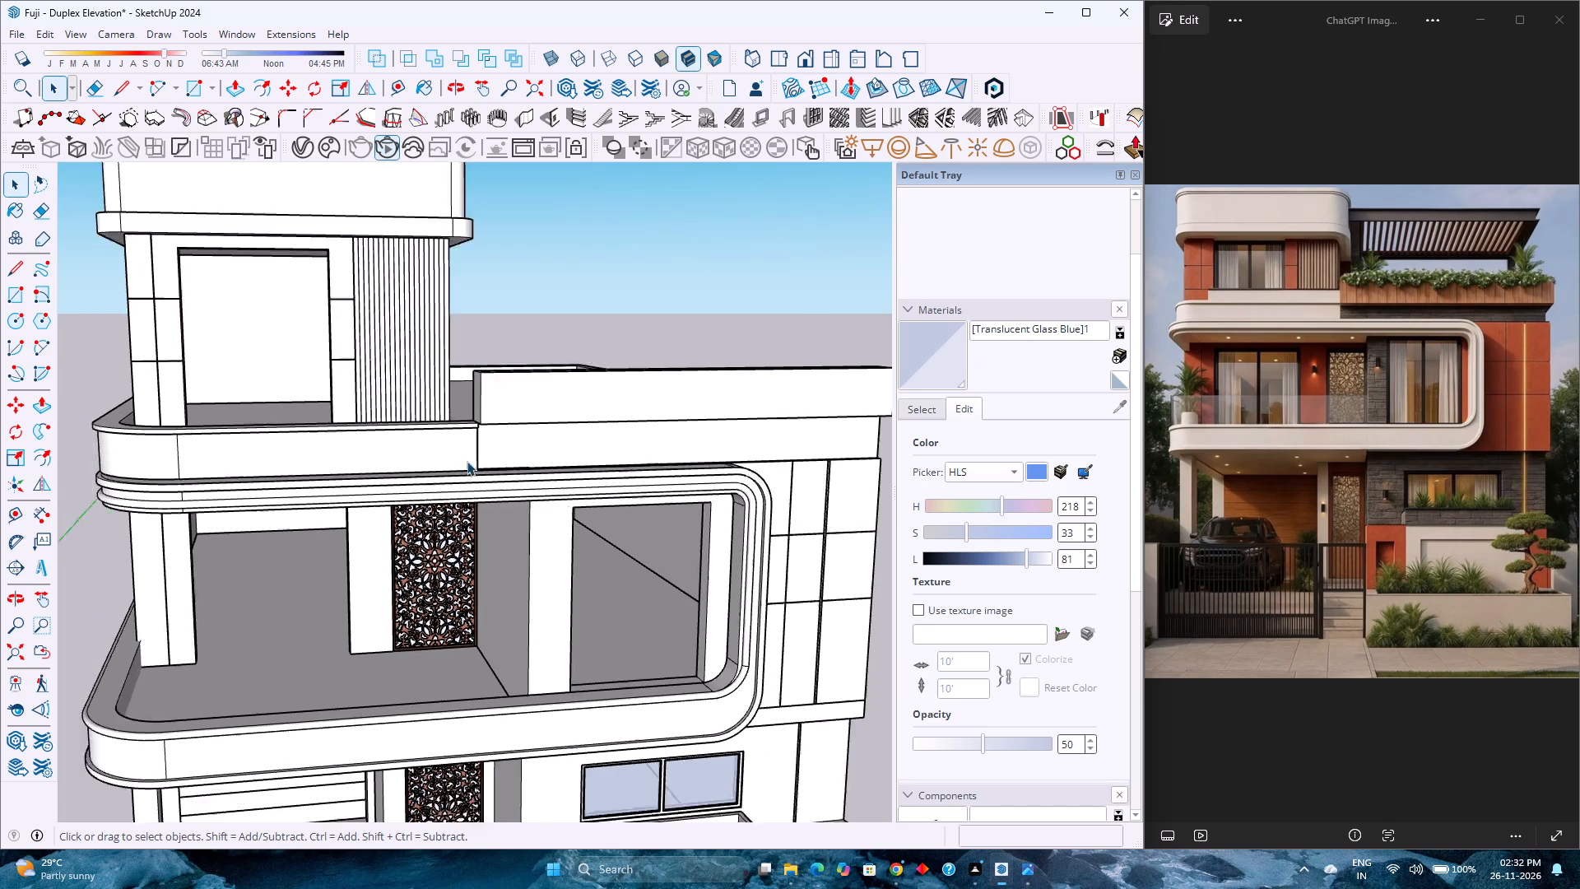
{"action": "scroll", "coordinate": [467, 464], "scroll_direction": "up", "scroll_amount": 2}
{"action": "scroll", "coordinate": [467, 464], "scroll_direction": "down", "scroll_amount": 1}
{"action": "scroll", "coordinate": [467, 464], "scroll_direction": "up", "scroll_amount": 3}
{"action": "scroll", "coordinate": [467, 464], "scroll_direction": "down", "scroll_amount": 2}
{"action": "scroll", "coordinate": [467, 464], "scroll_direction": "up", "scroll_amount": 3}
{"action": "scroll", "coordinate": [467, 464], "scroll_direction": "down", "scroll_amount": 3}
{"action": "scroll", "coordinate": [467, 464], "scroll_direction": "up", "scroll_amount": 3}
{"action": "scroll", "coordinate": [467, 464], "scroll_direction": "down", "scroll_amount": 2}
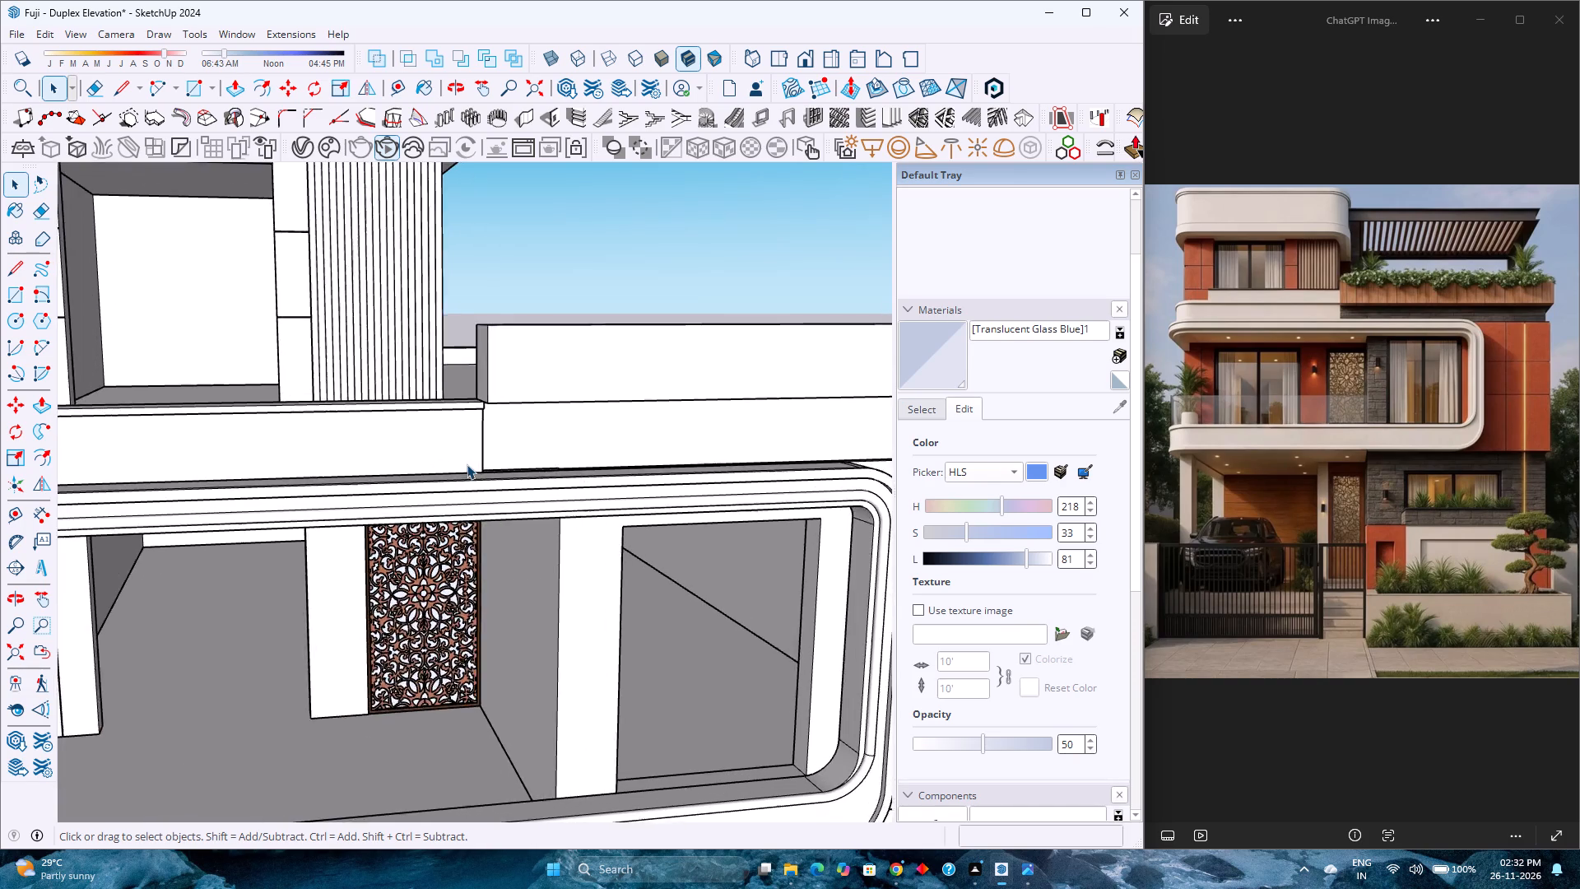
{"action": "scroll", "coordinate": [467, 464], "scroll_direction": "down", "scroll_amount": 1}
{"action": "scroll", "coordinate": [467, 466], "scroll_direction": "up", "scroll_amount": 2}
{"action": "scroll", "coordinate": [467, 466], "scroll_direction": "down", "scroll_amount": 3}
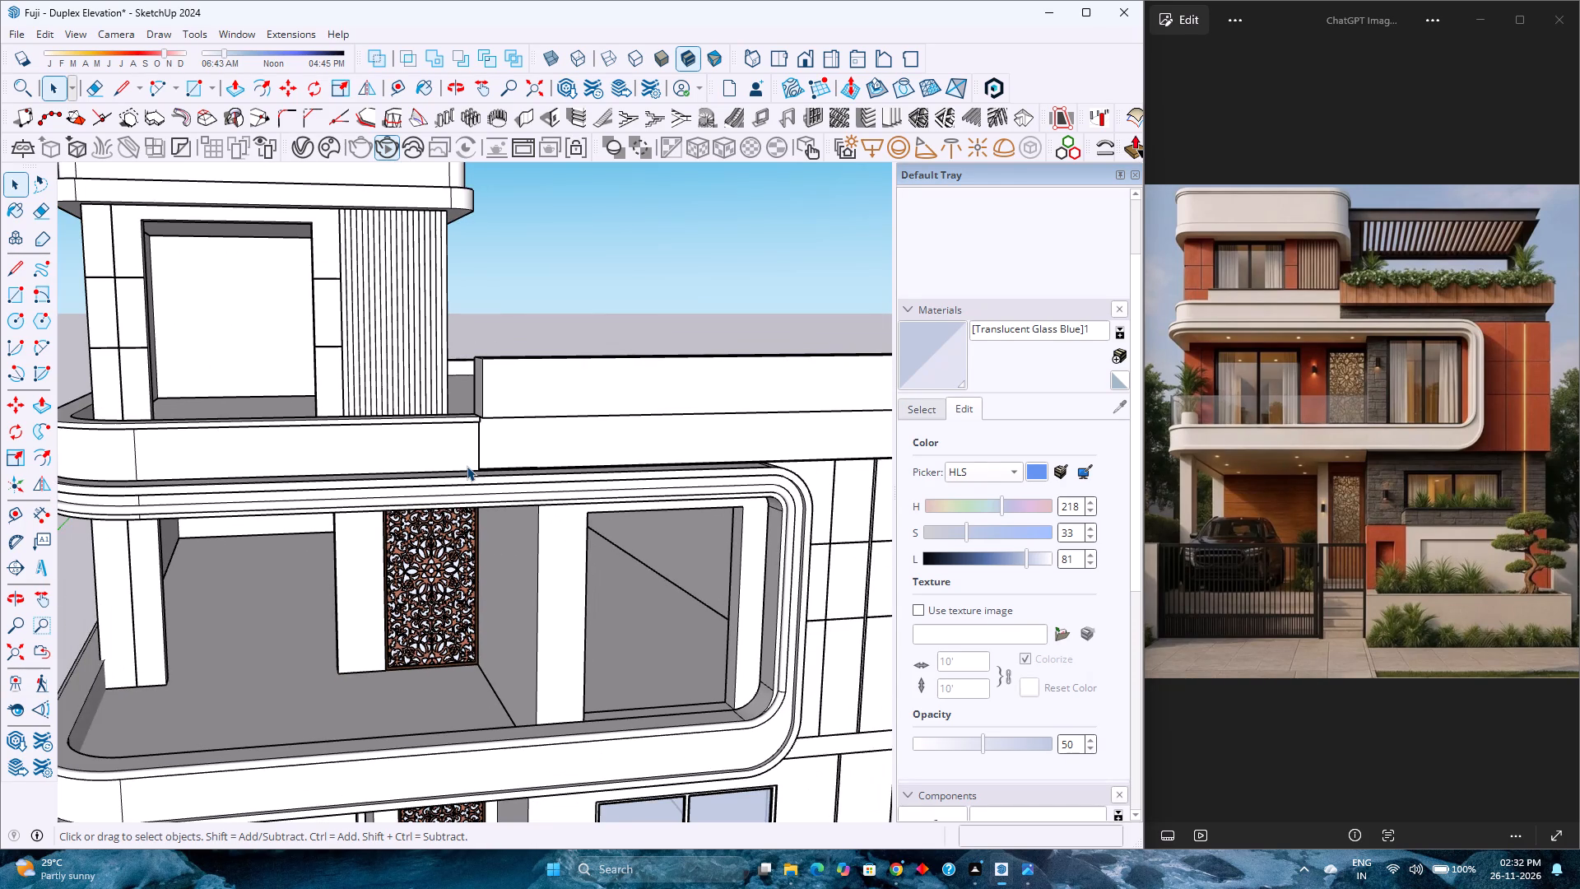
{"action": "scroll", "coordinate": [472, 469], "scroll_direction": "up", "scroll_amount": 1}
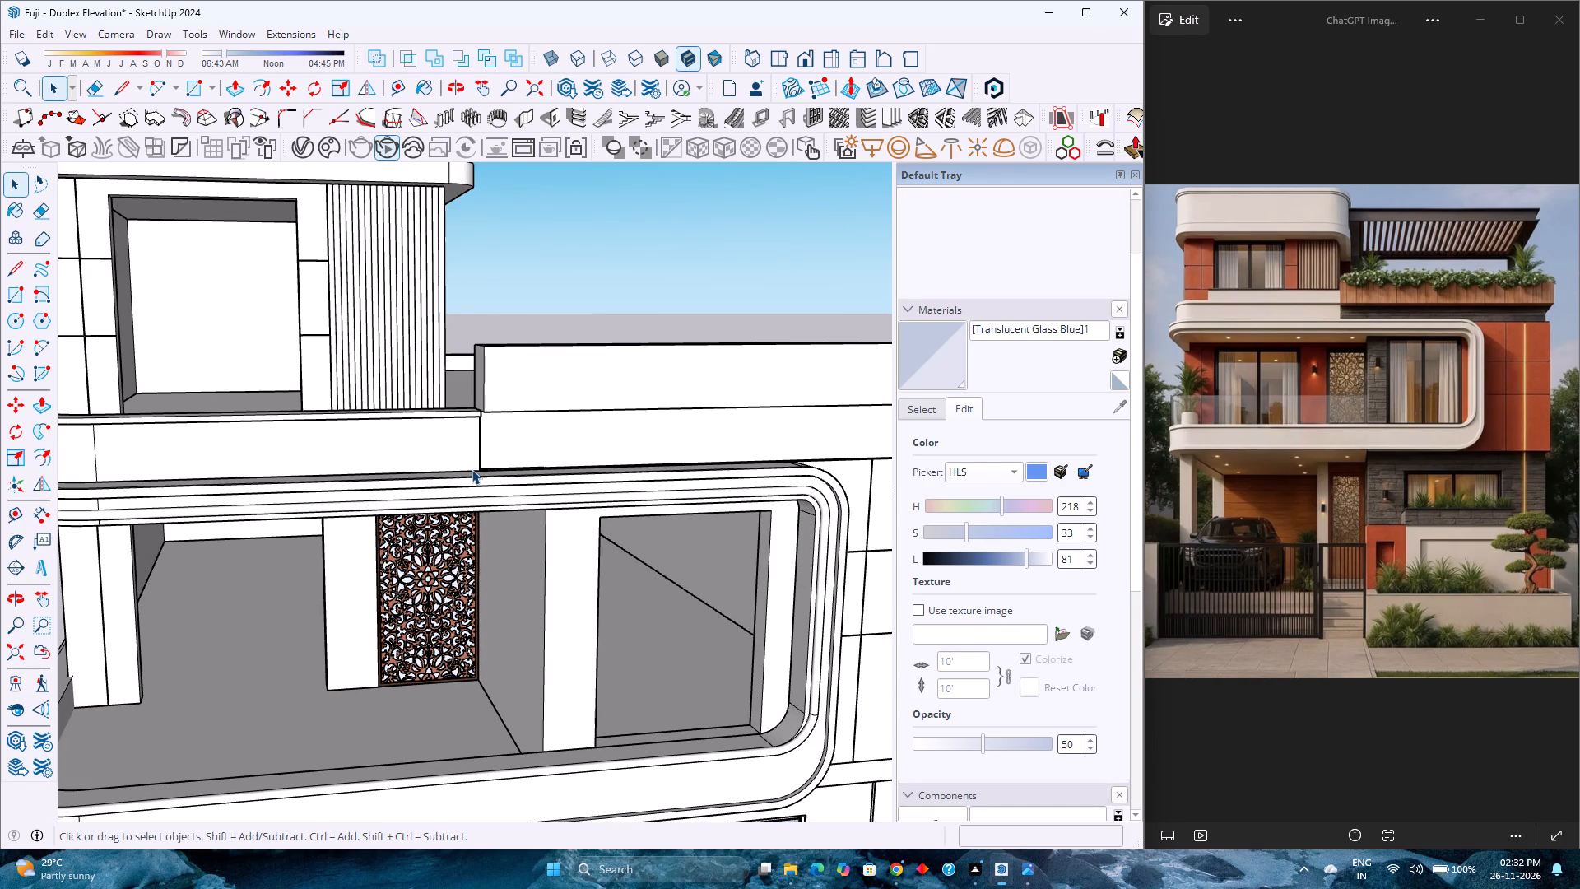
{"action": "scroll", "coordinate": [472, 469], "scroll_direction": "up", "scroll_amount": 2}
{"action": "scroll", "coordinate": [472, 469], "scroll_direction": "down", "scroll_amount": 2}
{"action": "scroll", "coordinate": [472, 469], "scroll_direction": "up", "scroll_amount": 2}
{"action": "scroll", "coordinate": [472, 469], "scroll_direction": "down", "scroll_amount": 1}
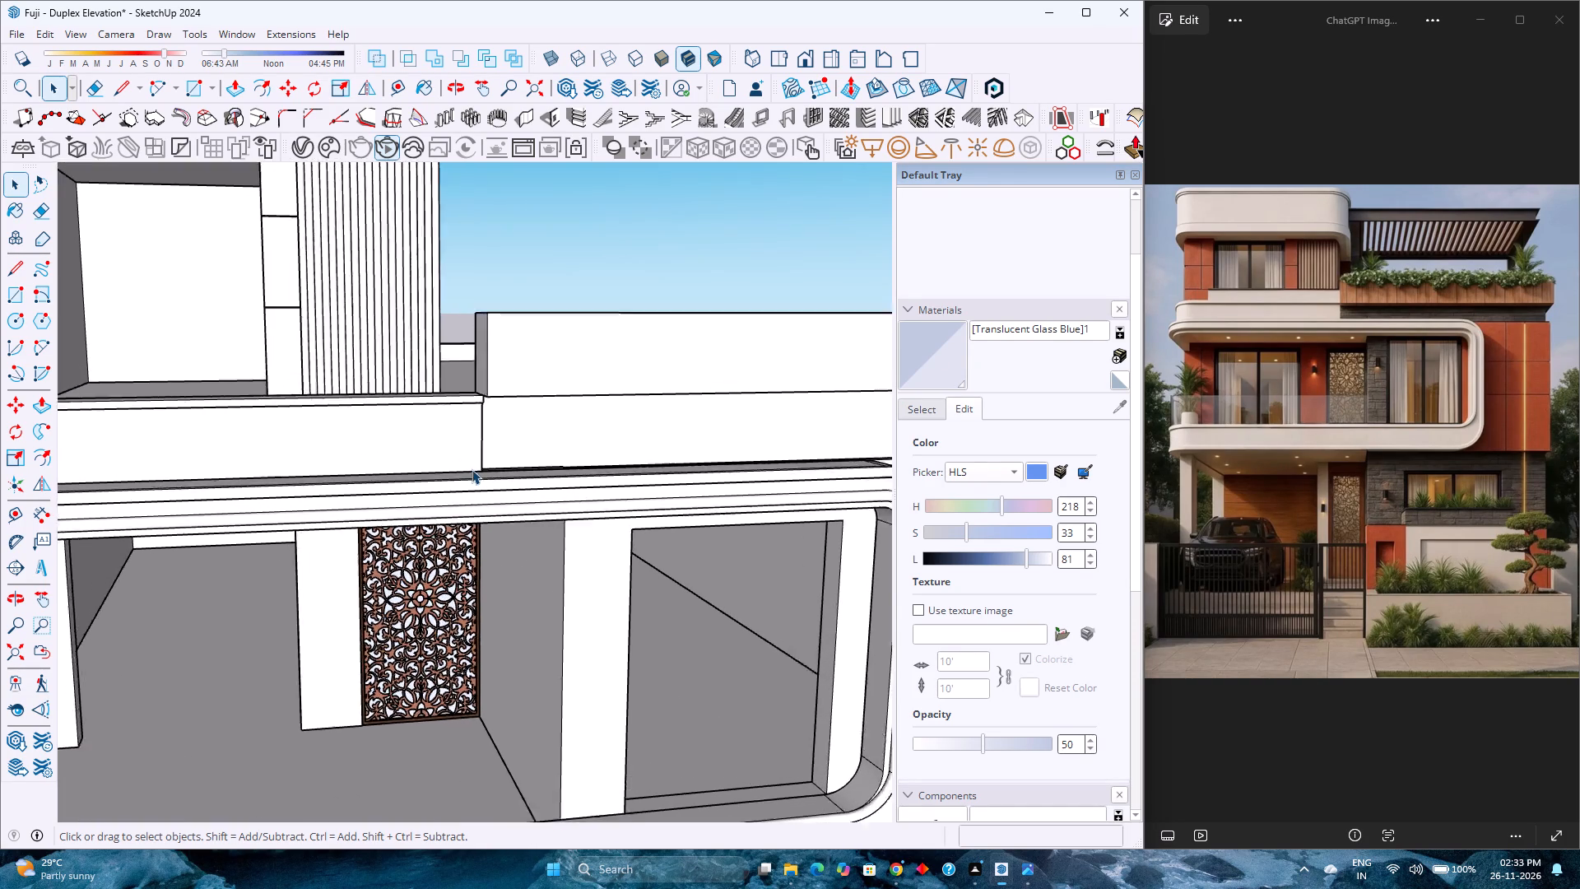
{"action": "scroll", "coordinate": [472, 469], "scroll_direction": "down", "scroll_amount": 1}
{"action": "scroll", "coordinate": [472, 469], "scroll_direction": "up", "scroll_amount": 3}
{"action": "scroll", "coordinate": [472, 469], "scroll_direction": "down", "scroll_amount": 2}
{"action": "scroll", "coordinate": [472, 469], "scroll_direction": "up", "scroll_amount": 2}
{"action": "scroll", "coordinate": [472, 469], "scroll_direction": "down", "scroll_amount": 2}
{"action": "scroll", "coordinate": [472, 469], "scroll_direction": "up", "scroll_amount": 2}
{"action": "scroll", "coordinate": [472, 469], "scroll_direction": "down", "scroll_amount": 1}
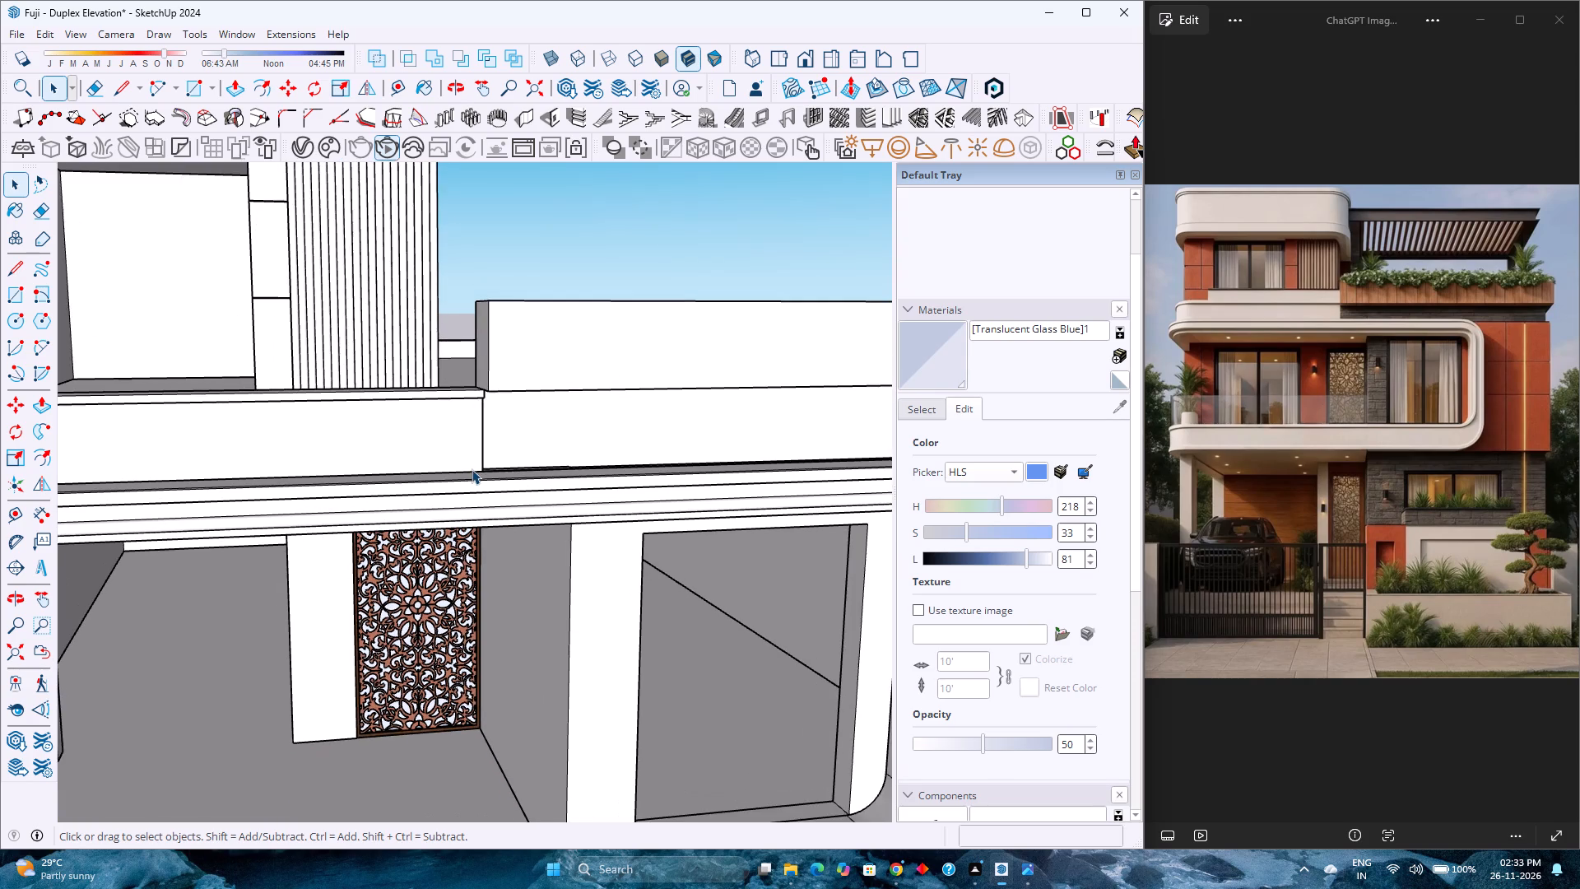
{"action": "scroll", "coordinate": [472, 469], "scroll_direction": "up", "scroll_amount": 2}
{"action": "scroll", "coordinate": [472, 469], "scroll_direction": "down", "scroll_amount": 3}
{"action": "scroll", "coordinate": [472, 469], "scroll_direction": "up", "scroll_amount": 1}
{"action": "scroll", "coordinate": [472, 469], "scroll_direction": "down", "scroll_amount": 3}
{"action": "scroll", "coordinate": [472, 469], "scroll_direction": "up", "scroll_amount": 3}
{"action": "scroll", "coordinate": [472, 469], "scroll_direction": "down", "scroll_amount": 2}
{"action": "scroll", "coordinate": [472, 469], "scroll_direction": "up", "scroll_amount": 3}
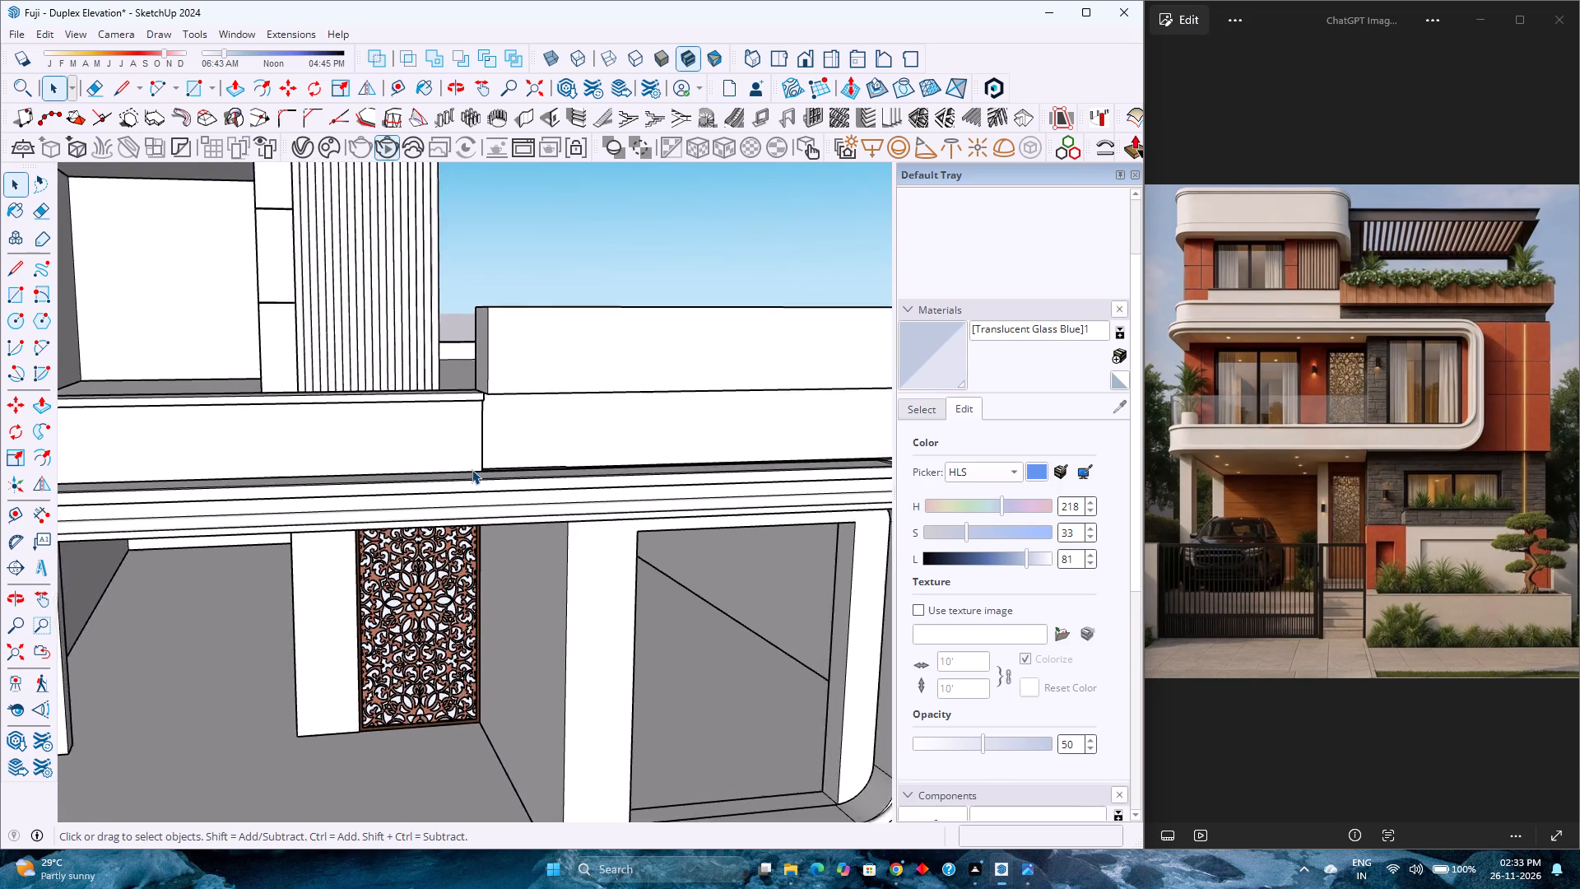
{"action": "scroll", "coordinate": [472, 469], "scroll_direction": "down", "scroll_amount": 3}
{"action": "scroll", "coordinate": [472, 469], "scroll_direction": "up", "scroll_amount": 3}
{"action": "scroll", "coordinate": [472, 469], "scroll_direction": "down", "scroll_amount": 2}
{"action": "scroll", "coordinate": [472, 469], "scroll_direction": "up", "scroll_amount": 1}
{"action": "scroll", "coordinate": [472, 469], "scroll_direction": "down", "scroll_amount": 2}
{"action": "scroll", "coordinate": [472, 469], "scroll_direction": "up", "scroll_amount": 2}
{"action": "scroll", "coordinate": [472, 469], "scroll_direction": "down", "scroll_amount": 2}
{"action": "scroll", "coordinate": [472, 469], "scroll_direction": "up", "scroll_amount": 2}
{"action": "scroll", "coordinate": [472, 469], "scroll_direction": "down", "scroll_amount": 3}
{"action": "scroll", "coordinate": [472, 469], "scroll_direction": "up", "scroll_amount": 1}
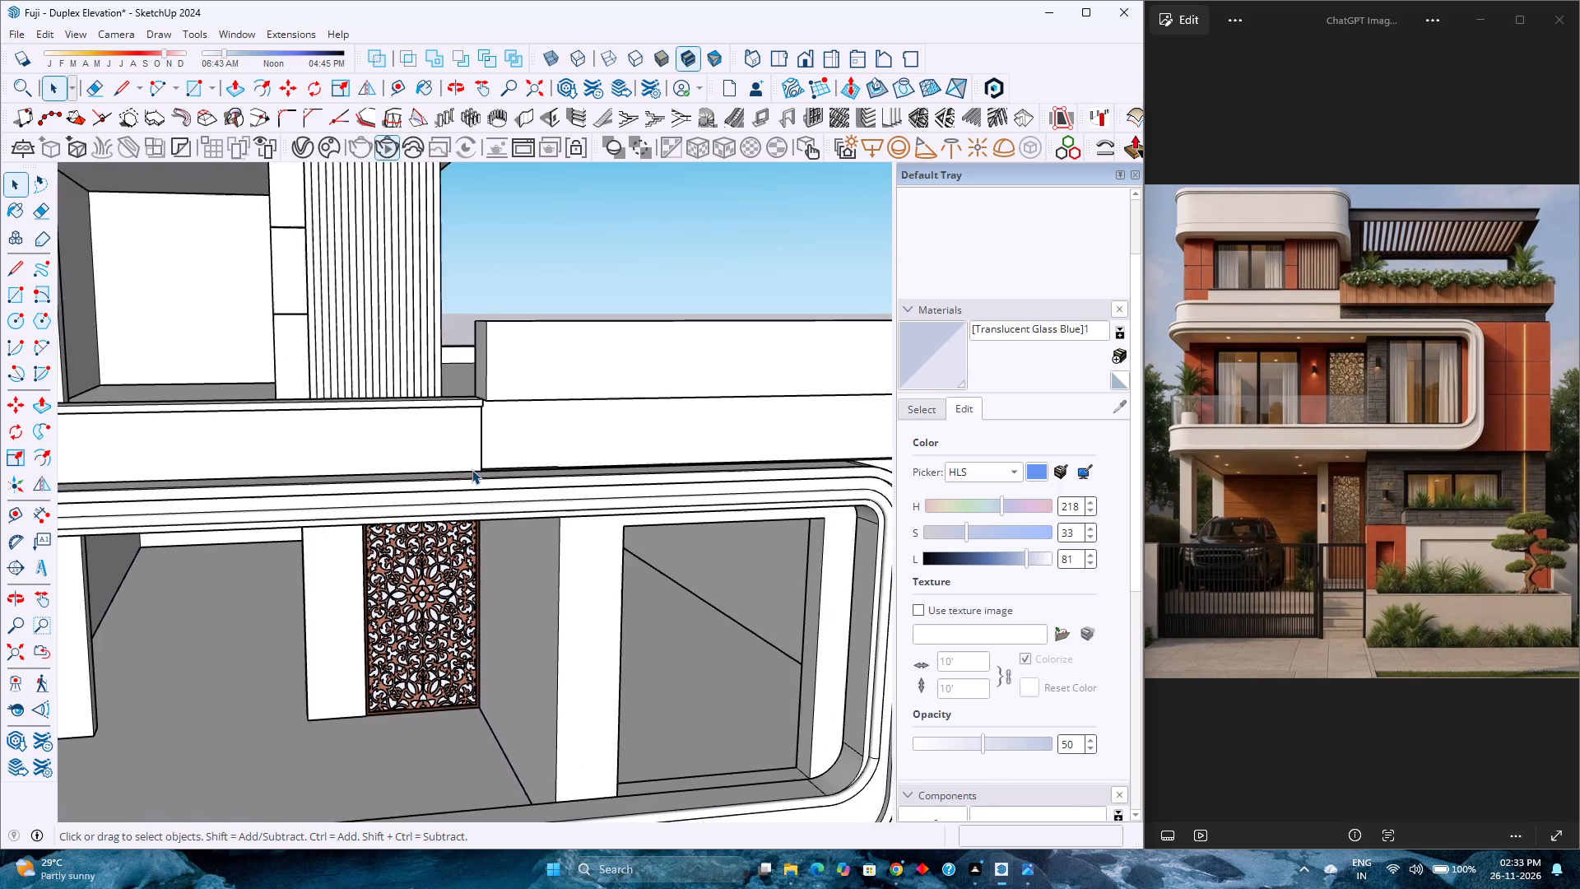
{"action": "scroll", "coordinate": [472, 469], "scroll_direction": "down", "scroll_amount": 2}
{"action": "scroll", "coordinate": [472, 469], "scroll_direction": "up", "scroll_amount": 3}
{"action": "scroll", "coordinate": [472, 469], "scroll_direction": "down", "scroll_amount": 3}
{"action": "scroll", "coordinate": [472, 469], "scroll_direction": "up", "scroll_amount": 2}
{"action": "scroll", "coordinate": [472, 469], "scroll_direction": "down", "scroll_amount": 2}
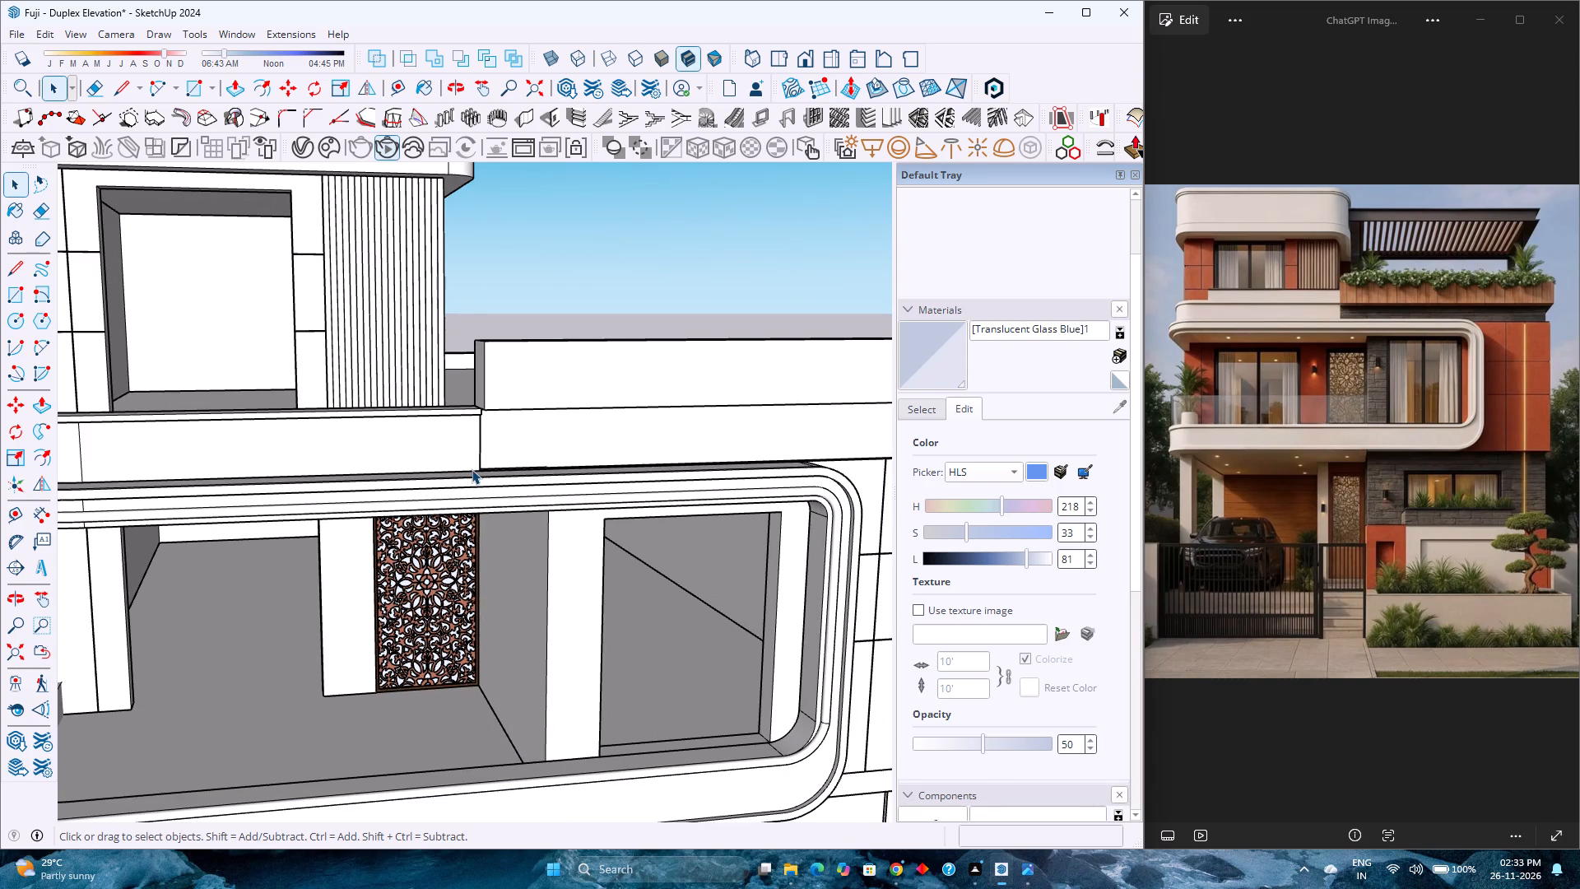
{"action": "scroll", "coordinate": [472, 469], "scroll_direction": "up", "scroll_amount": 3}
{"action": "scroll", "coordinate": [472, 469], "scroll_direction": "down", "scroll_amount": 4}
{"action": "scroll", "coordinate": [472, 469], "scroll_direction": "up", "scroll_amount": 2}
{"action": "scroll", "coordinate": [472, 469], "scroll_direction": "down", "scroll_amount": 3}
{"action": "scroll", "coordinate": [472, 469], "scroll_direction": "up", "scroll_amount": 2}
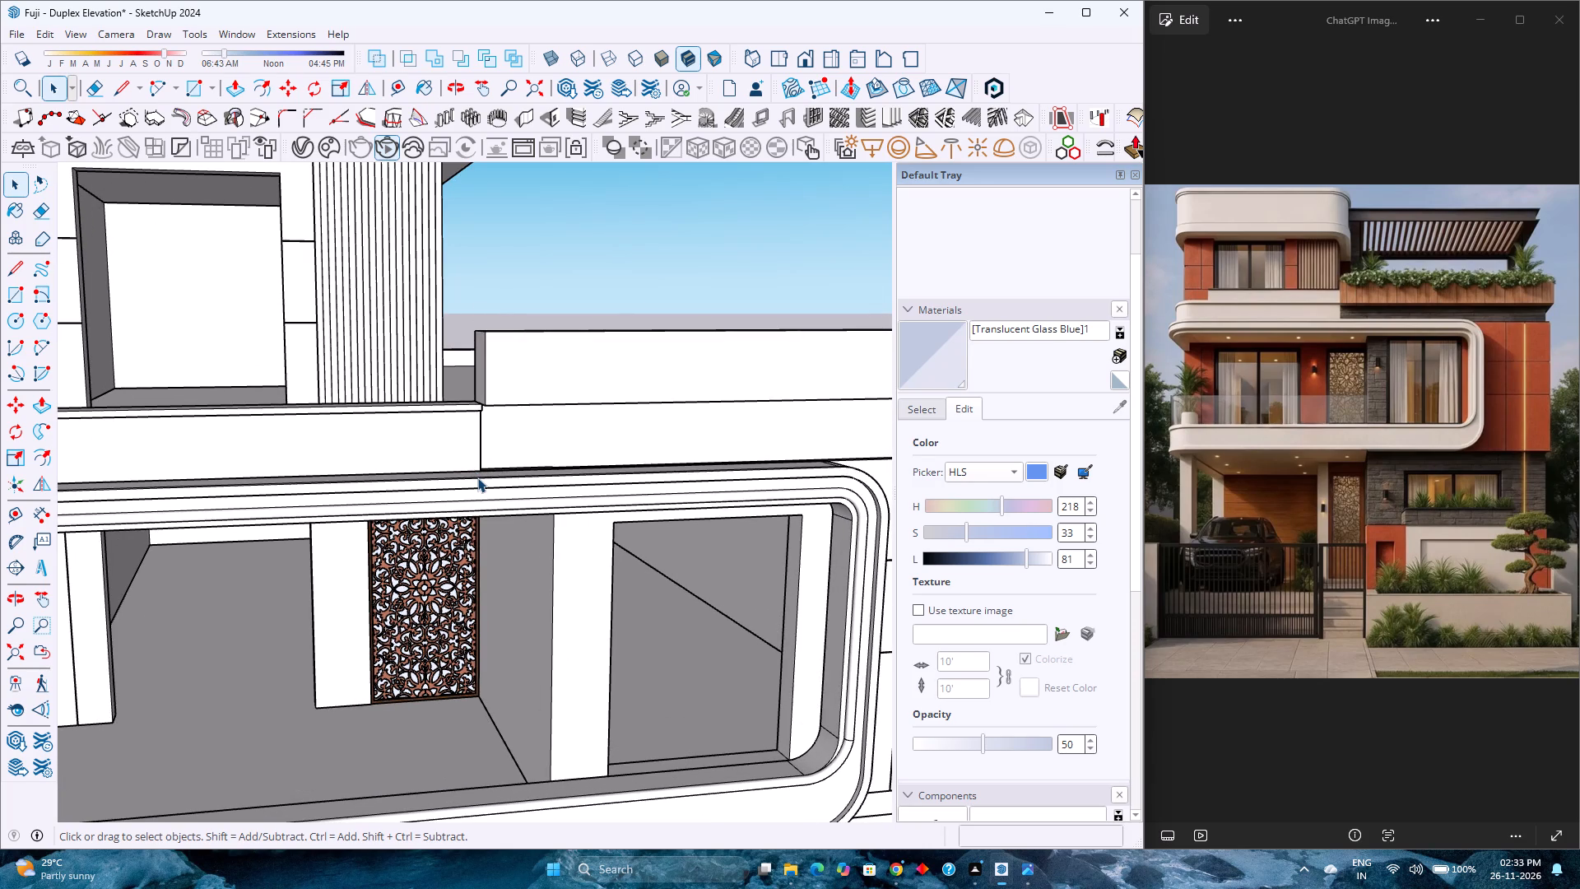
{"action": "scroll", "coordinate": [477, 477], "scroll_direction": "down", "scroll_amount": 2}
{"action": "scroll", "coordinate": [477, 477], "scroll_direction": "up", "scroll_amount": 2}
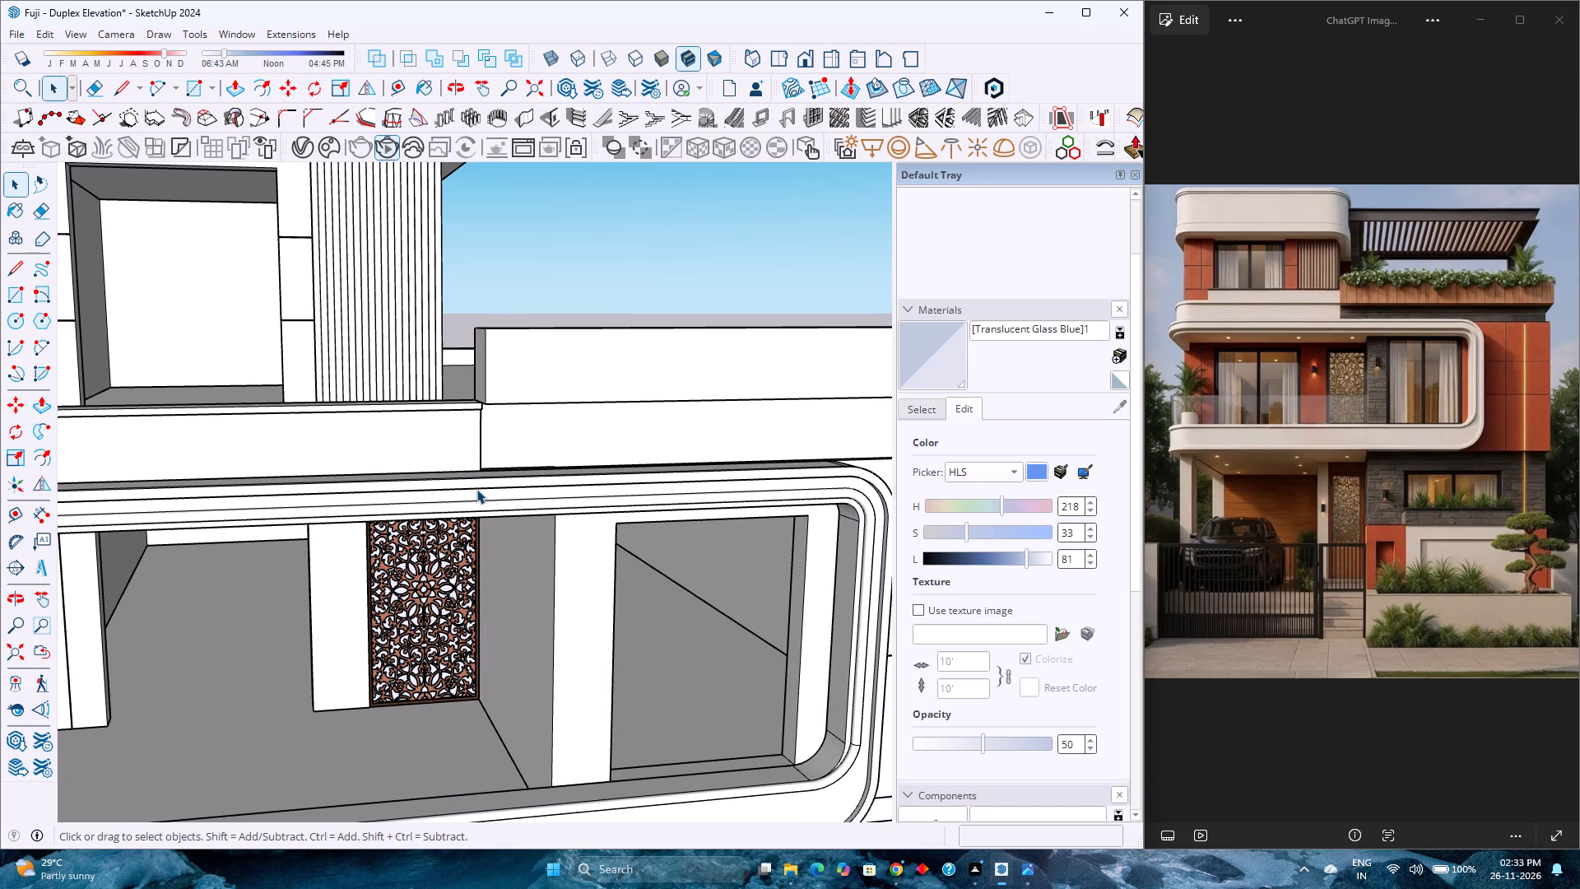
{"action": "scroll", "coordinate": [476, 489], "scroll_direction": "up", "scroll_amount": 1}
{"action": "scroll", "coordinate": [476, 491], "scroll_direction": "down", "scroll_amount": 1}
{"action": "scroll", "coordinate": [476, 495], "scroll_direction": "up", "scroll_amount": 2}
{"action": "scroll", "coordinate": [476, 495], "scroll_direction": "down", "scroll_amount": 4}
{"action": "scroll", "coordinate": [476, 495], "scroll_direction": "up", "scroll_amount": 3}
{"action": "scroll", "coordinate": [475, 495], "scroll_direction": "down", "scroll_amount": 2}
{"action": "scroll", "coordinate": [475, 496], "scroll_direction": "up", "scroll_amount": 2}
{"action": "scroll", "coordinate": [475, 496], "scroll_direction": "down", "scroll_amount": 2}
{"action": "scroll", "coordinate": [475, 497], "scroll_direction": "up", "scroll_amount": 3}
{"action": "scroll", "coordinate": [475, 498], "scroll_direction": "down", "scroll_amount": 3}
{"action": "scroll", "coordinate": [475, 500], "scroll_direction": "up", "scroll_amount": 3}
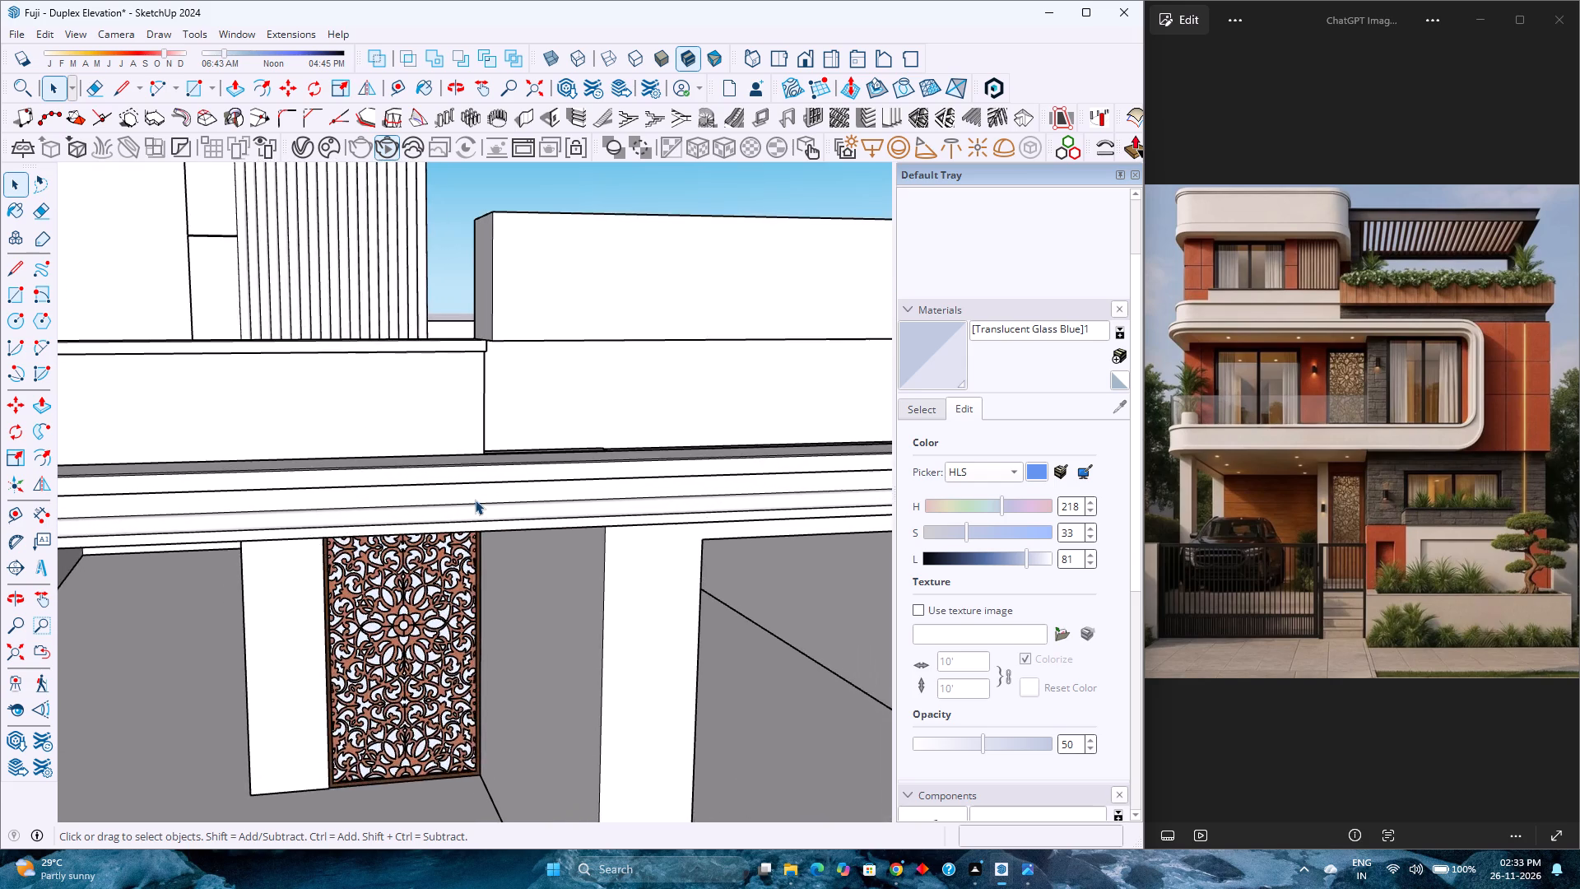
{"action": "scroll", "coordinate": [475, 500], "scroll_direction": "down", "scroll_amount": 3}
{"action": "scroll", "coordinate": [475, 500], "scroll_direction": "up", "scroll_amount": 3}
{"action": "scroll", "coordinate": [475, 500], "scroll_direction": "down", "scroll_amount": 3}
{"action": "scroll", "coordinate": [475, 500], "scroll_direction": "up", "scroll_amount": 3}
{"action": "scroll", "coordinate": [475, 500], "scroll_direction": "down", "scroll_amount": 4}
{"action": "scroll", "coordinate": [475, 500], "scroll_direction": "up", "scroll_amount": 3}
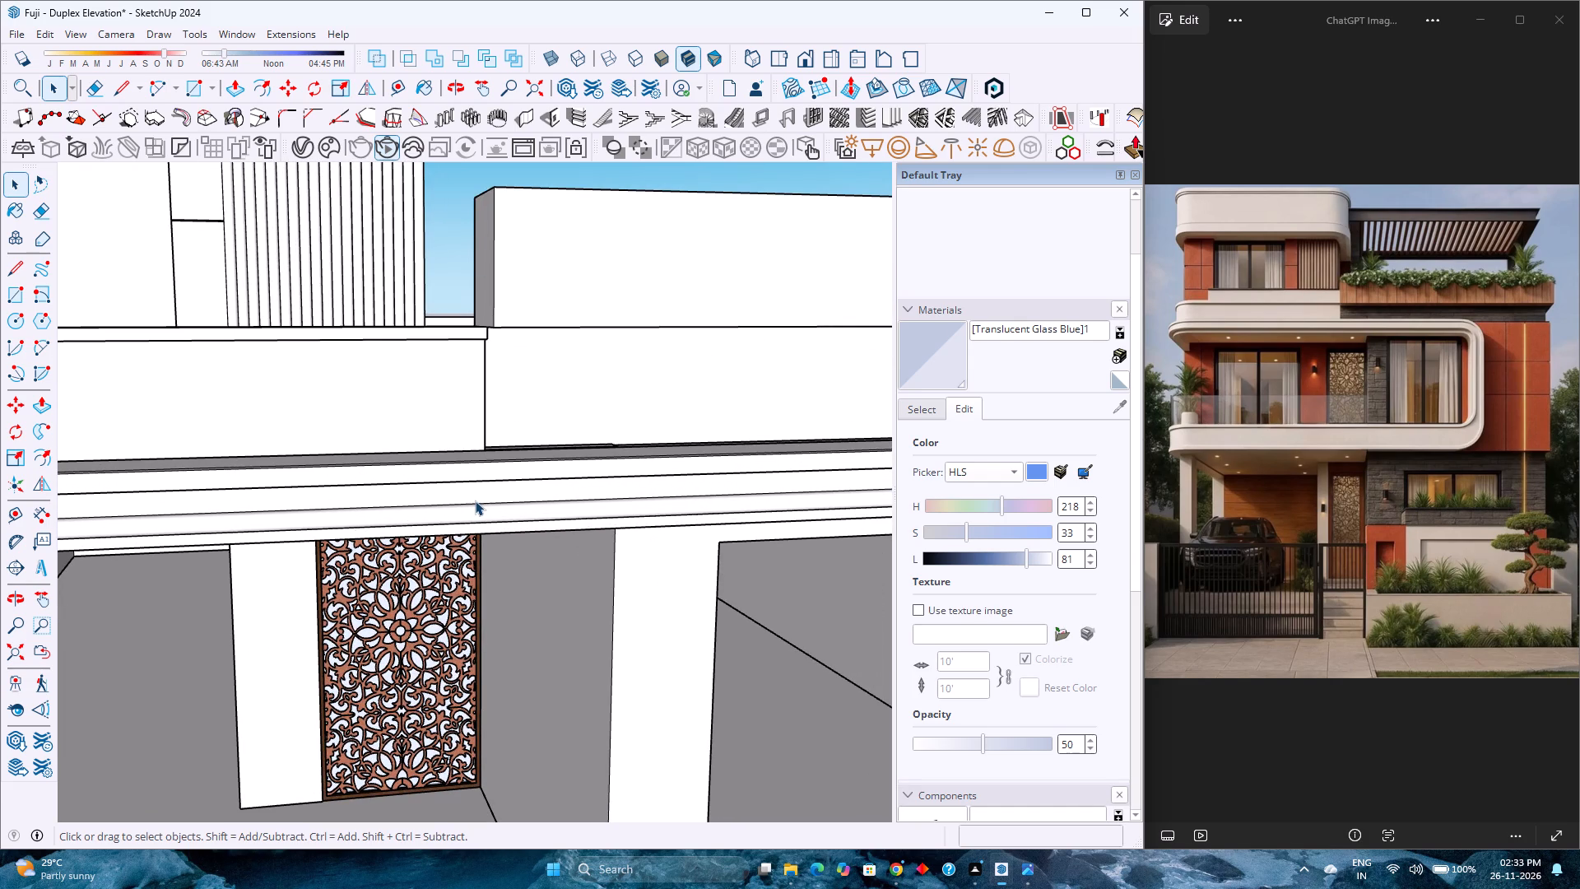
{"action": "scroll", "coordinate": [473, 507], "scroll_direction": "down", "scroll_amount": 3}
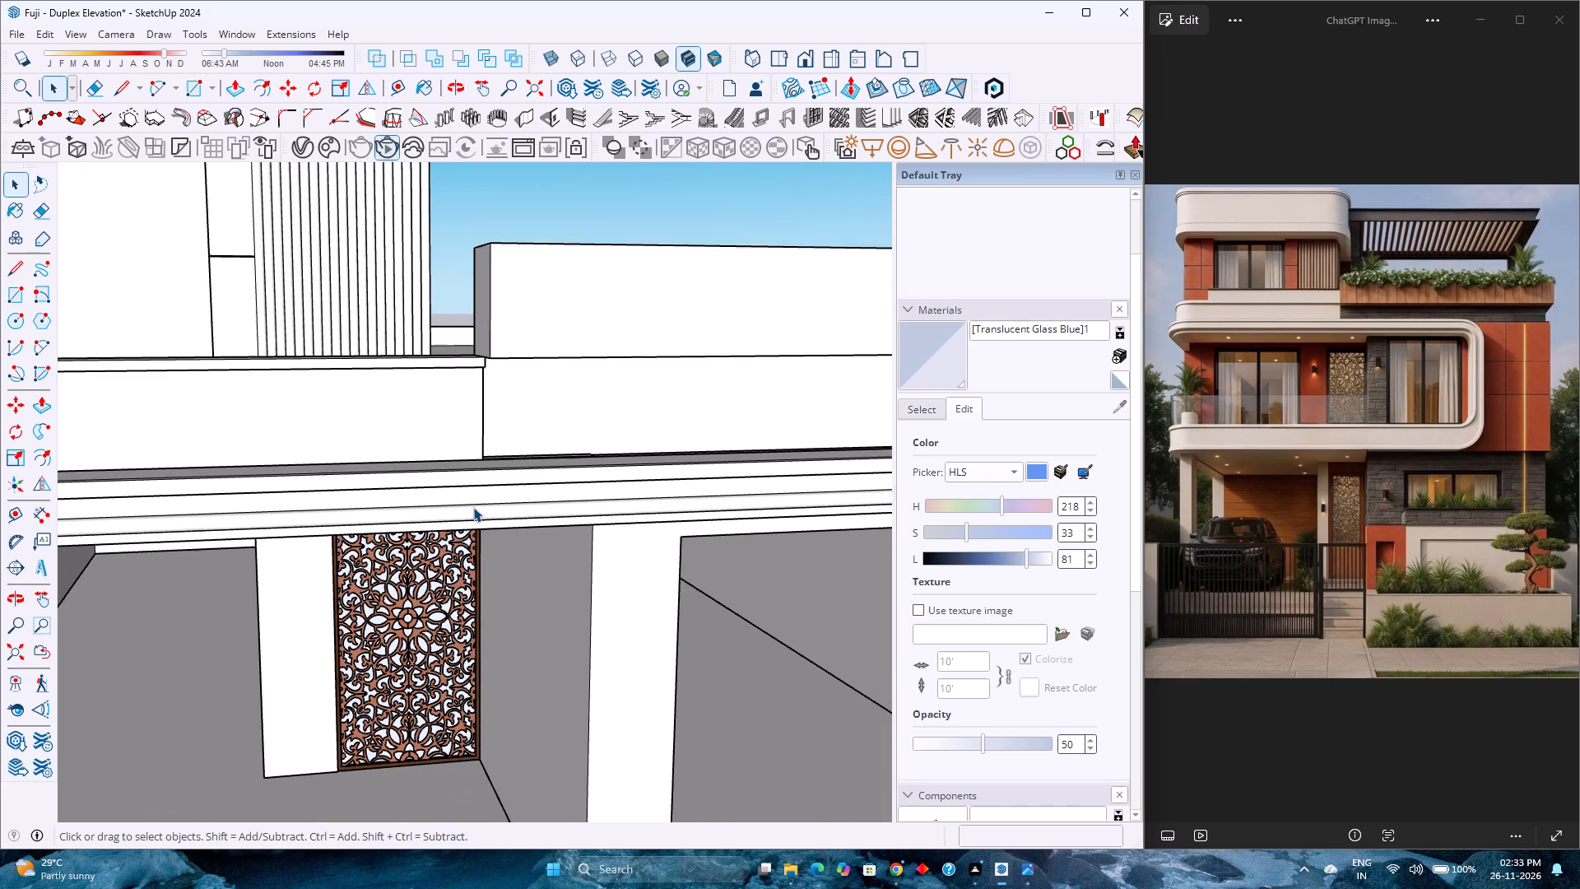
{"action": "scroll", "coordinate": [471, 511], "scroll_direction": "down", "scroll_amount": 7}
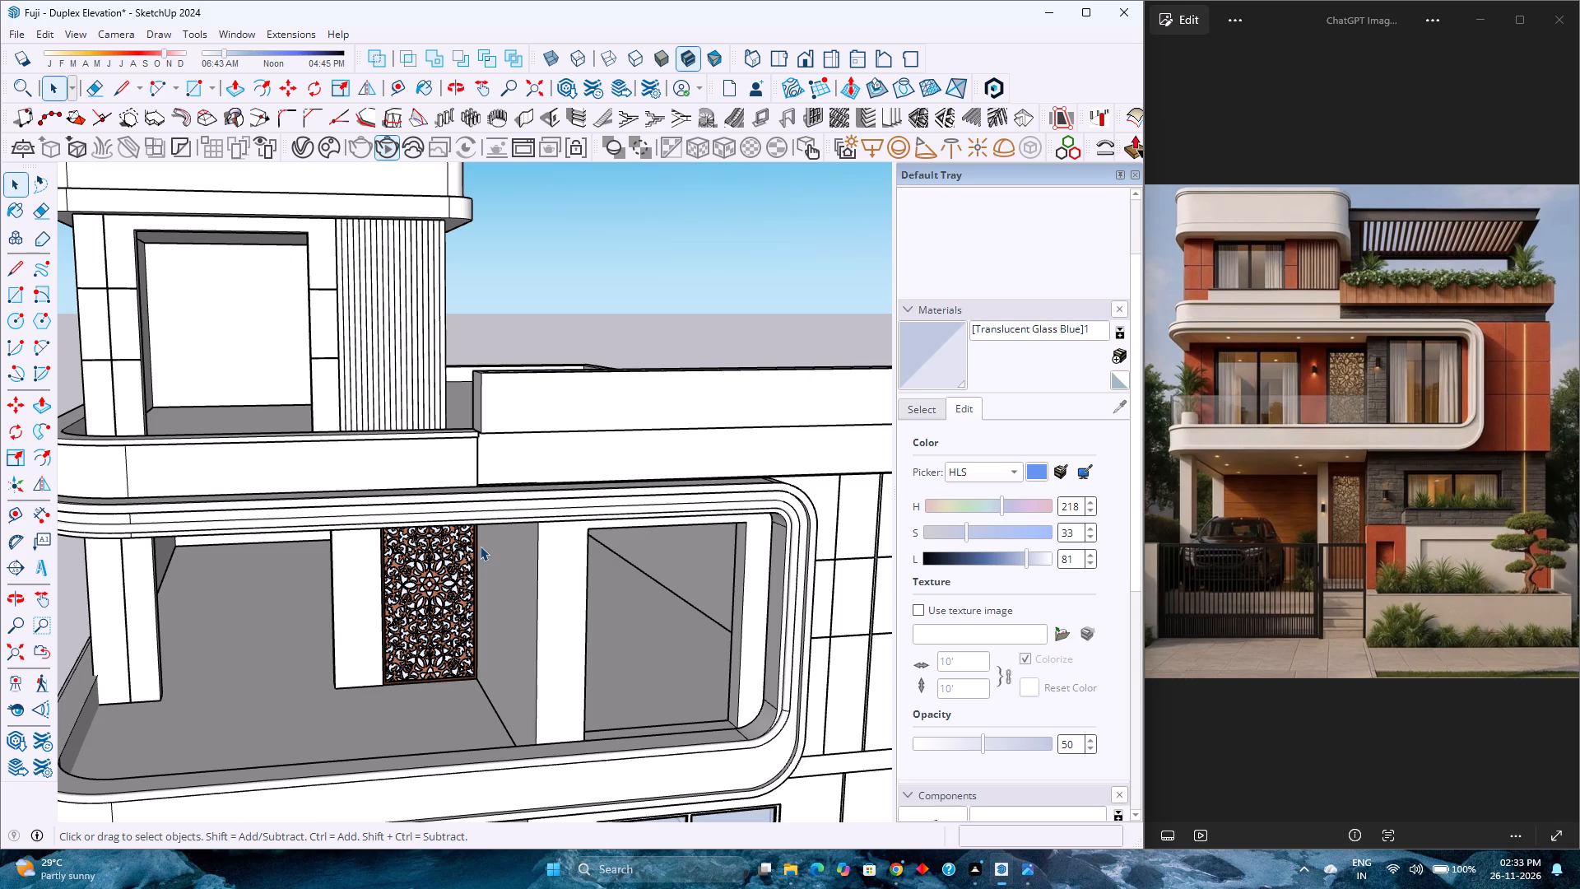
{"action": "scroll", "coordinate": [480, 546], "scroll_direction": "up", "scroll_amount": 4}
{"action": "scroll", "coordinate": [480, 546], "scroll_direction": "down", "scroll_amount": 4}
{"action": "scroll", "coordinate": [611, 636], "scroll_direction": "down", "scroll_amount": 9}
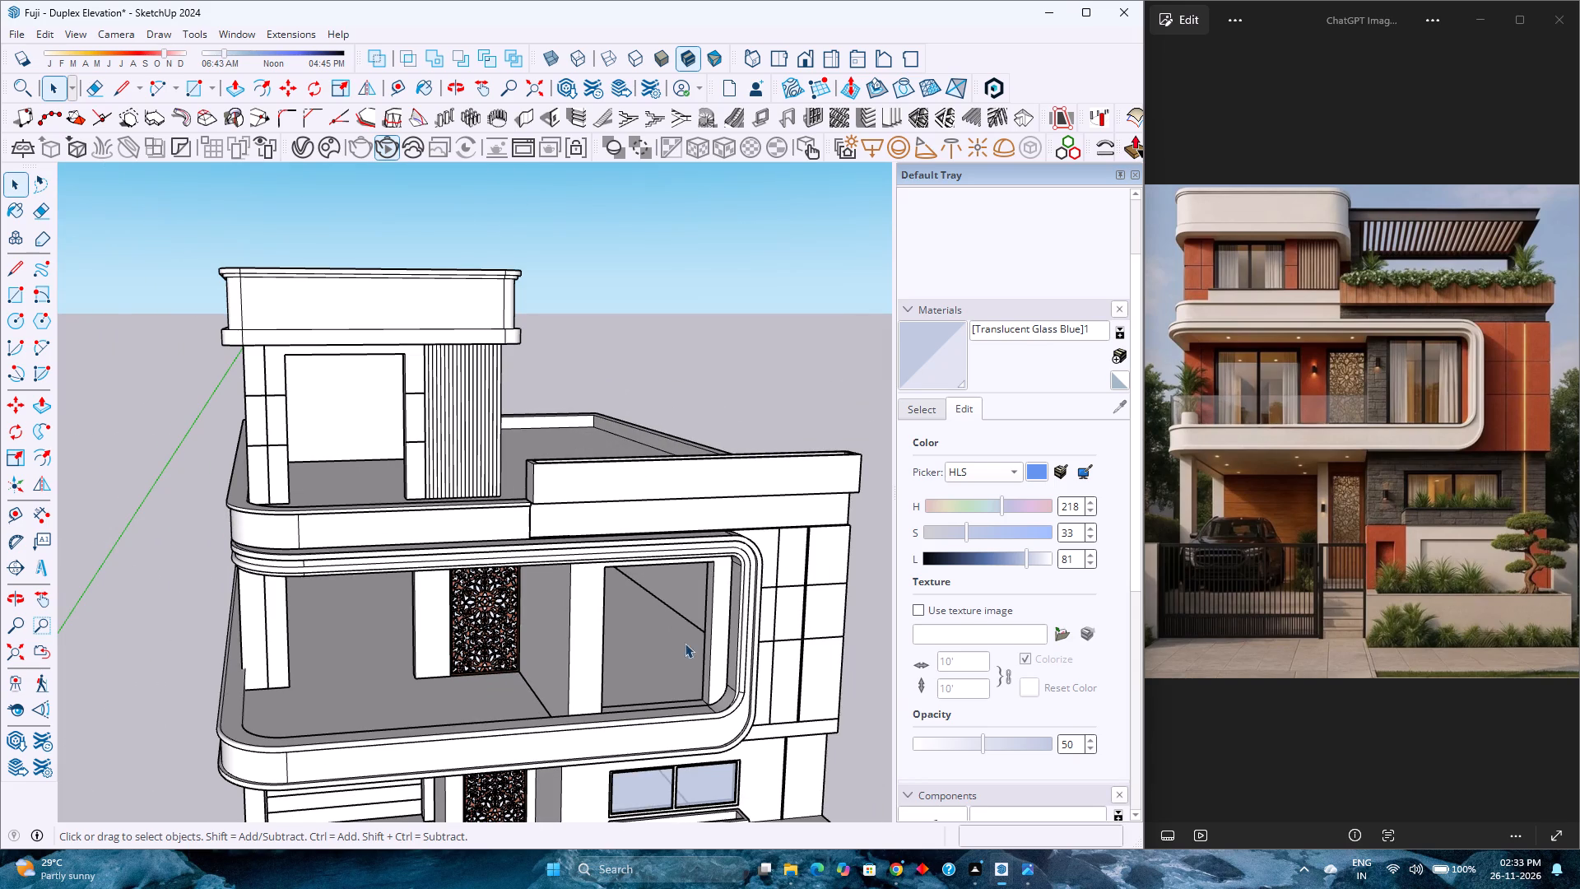
Open the terrace floor and parapet group for editing.
{"action": "middle_click_drag", "start_coordinate": [566, 606], "coordinate": [761, 741]}
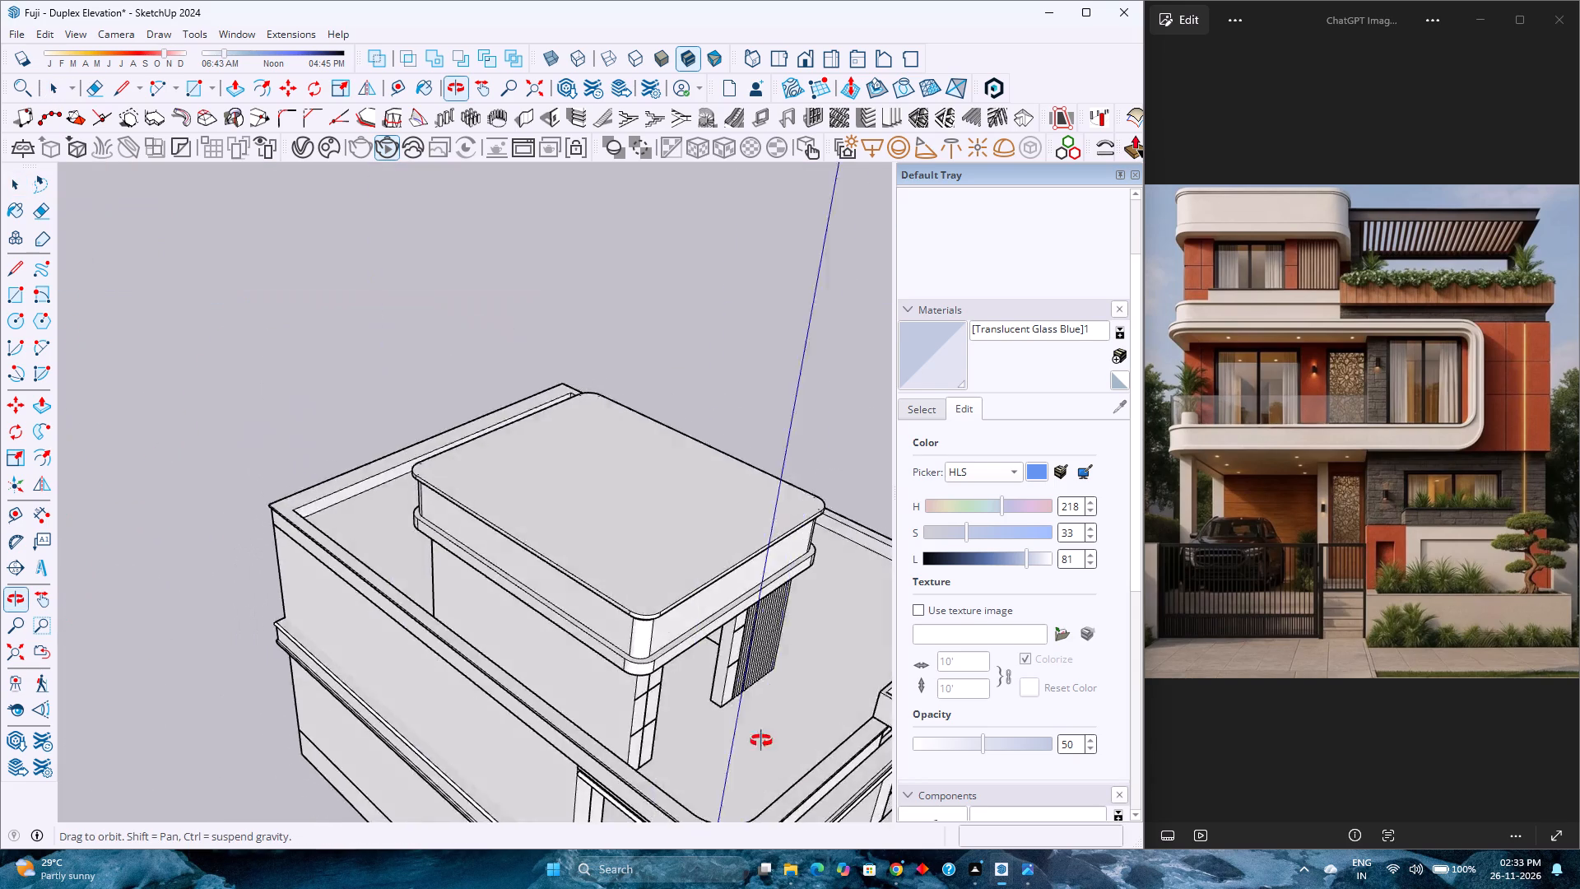
{"action": "middle_click_drag", "start_coordinate": [761, 741], "coordinate": [742, 722]}
{"action": "middle_click", "coordinate": [740, 720]}
{"action": "scroll", "coordinate": [680, 652], "scroll_direction": "down", "scroll_amount": 4}
{"action": "scroll", "coordinate": [803, 659], "scroll_direction": "up", "scroll_amount": 4}
{"action": "double_click", "coordinate": [754, 668]}
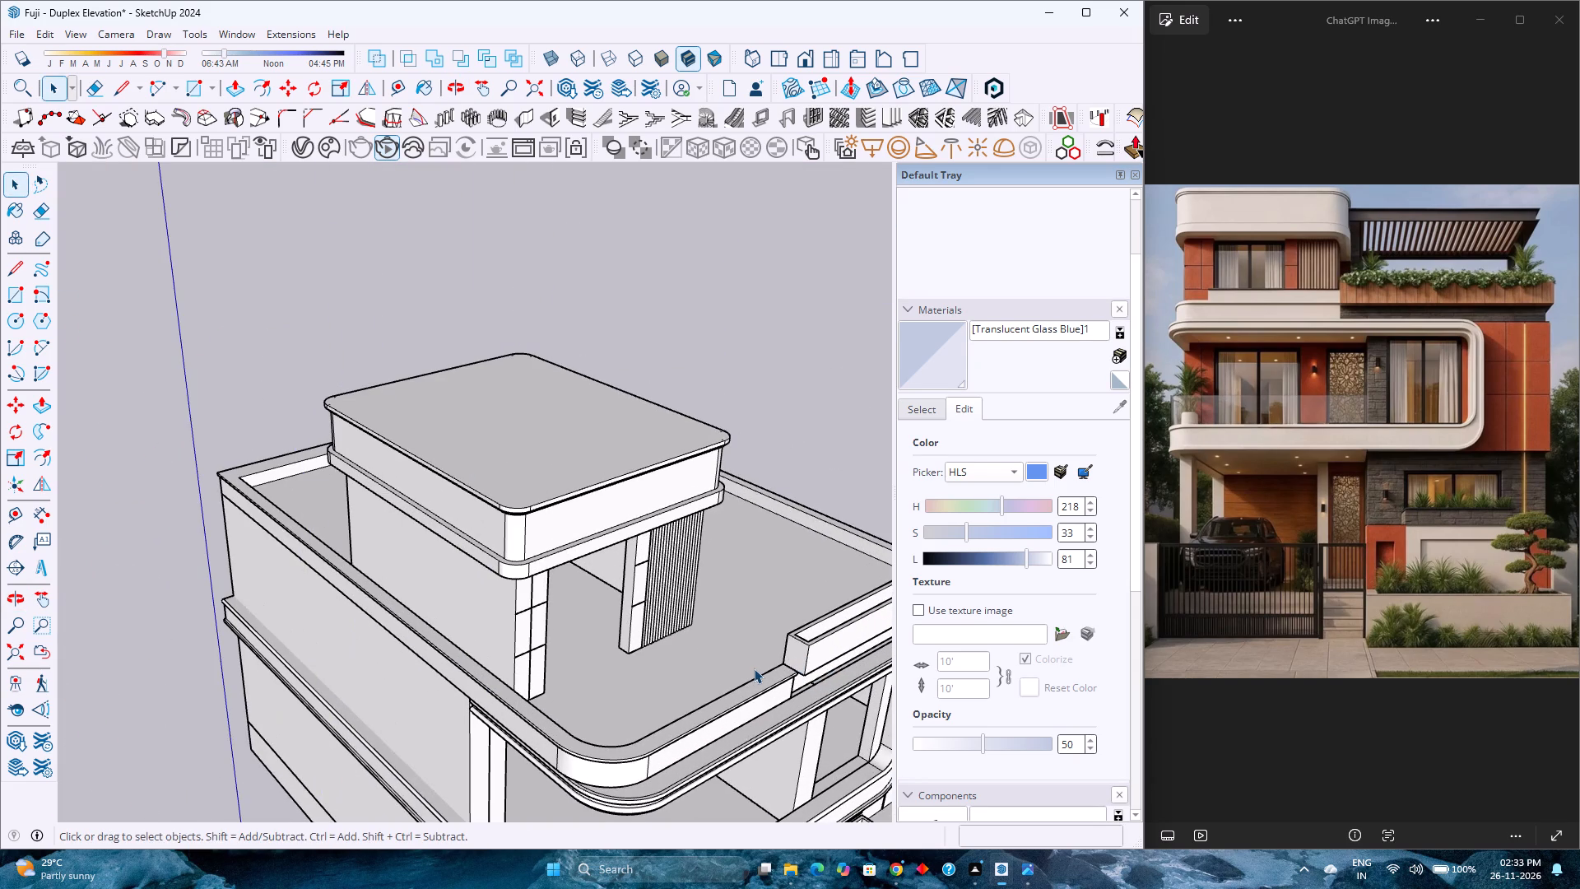
{"action": "scroll", "coordinate": [754, 668], "scroll_direction": "up", "scroll_amount": 3}
{"action": "double_click", "coordinate": [750, 690]}
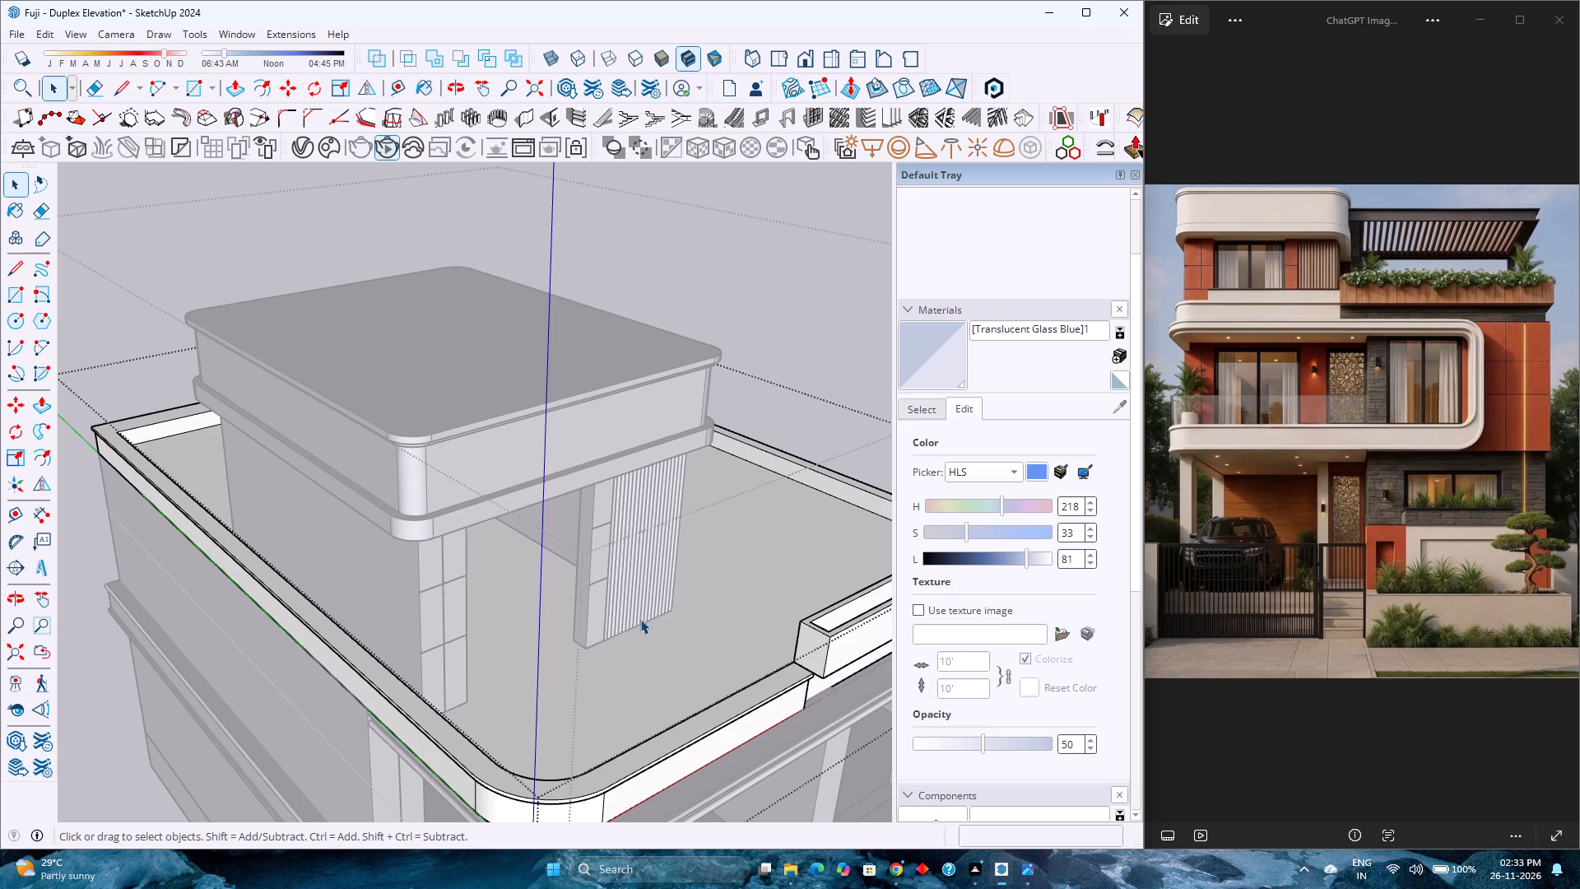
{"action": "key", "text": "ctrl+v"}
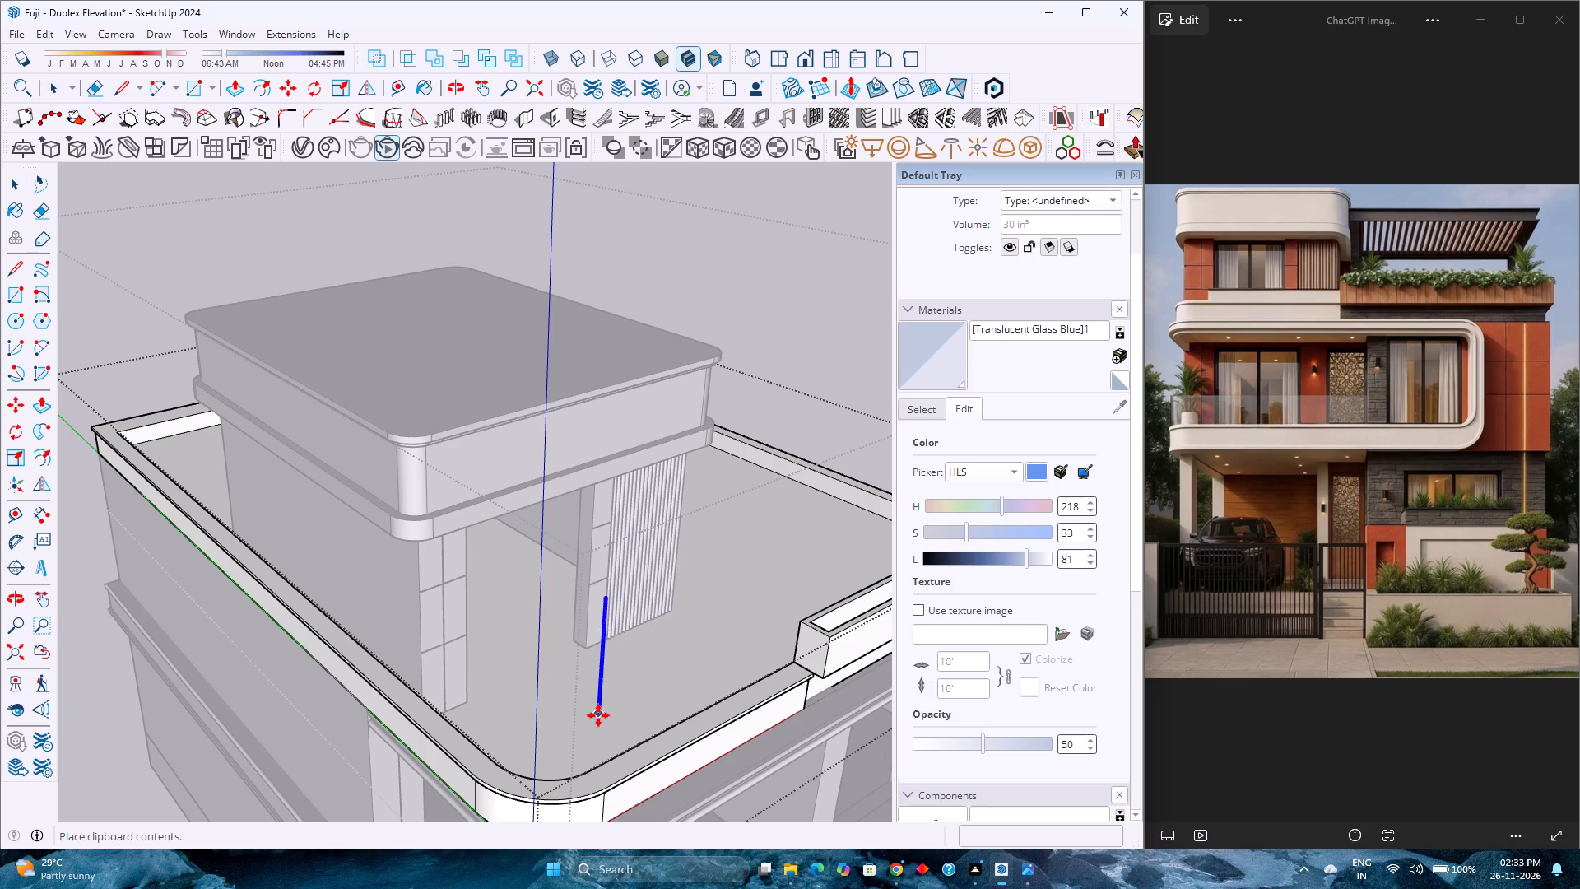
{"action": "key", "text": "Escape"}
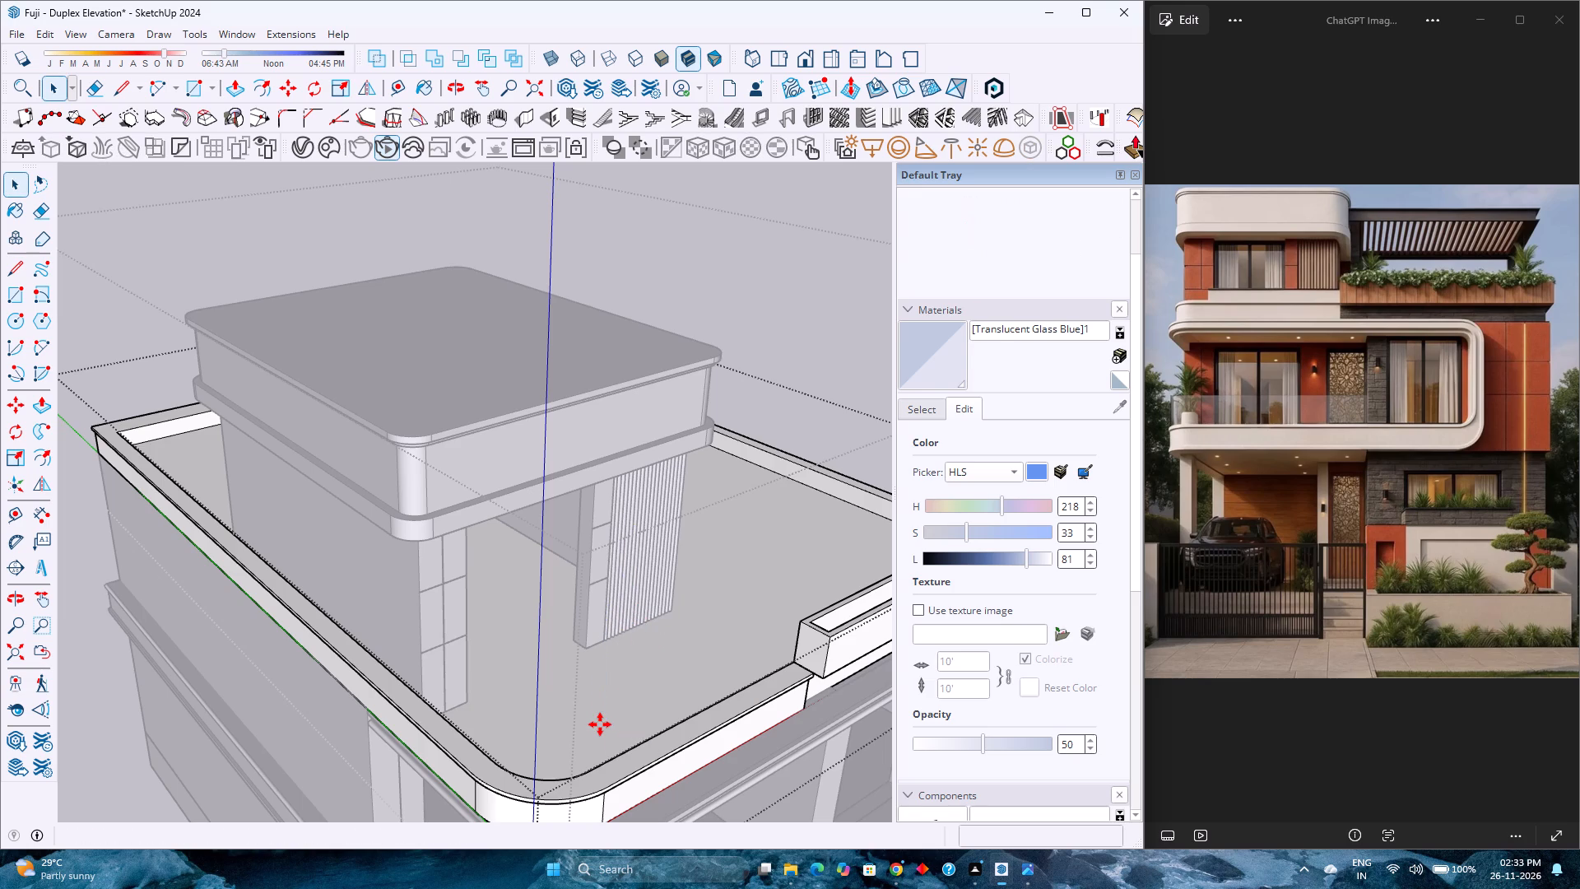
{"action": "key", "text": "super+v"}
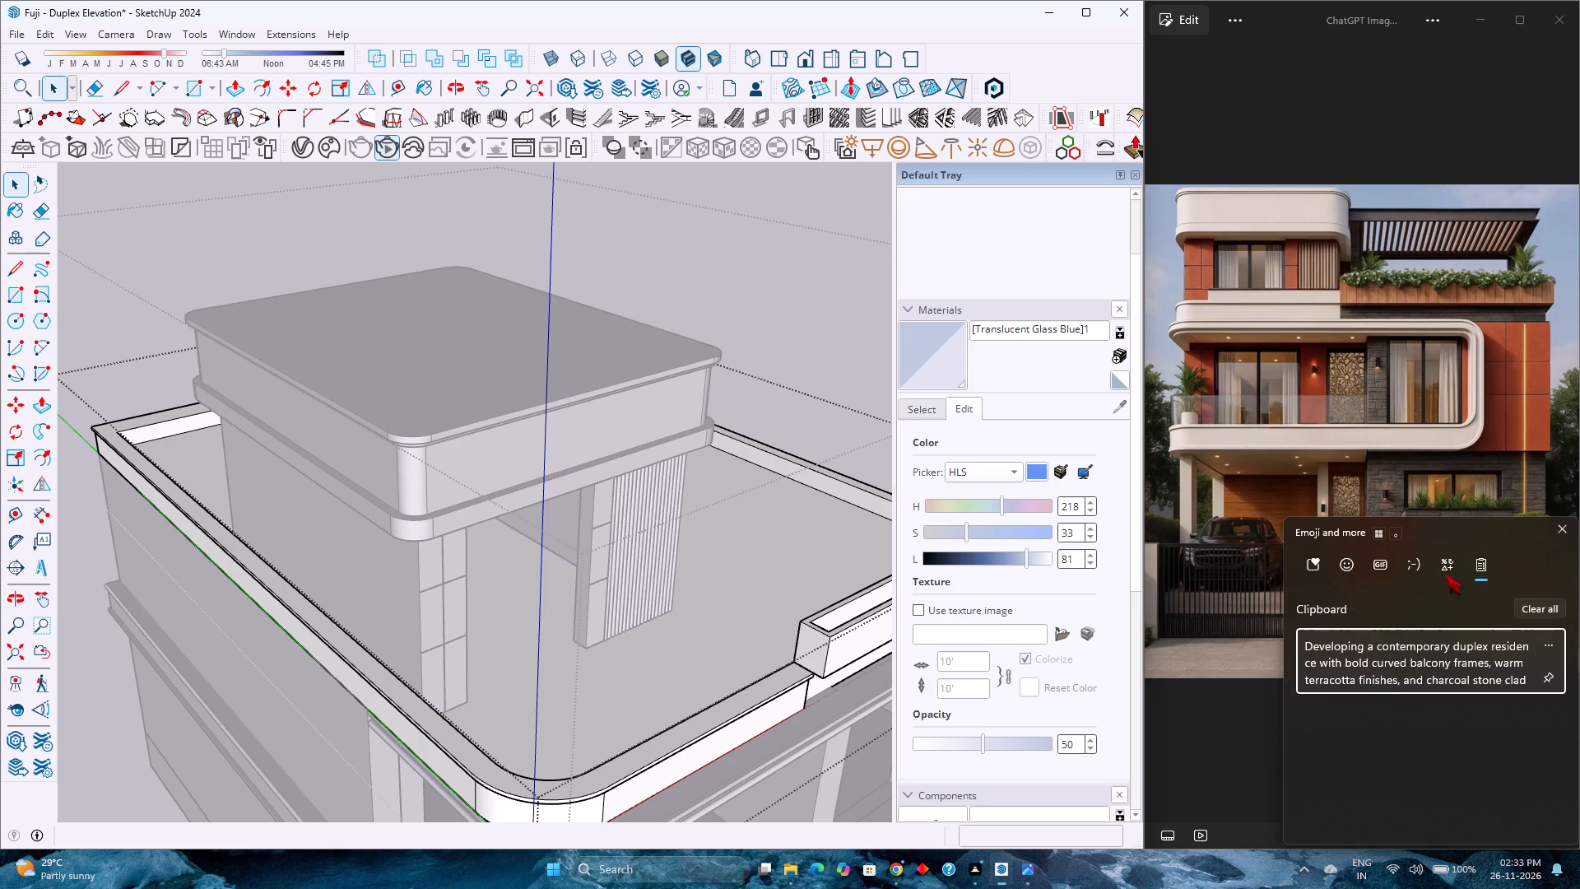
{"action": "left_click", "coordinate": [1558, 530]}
Copy the underside face of the long planter box on the terrace's front parapet.
{"action": "left_click", "coordinate": [825, 659]}
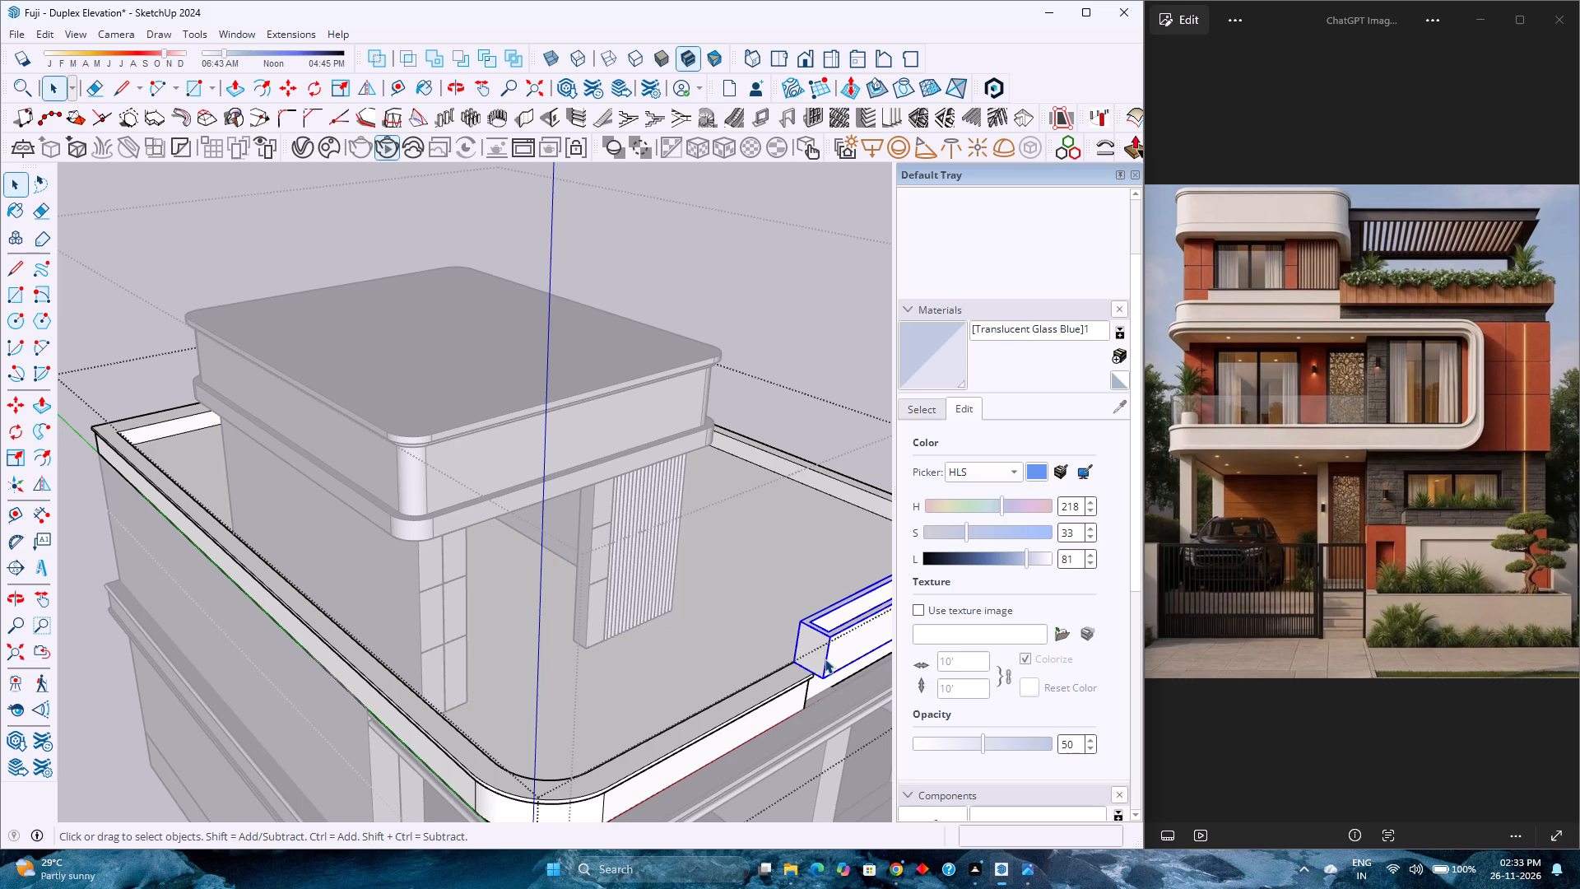
{"action": "scroll", "coordinate": [666, 673], "scroll_direction": "down", "scroll_amount": 2}
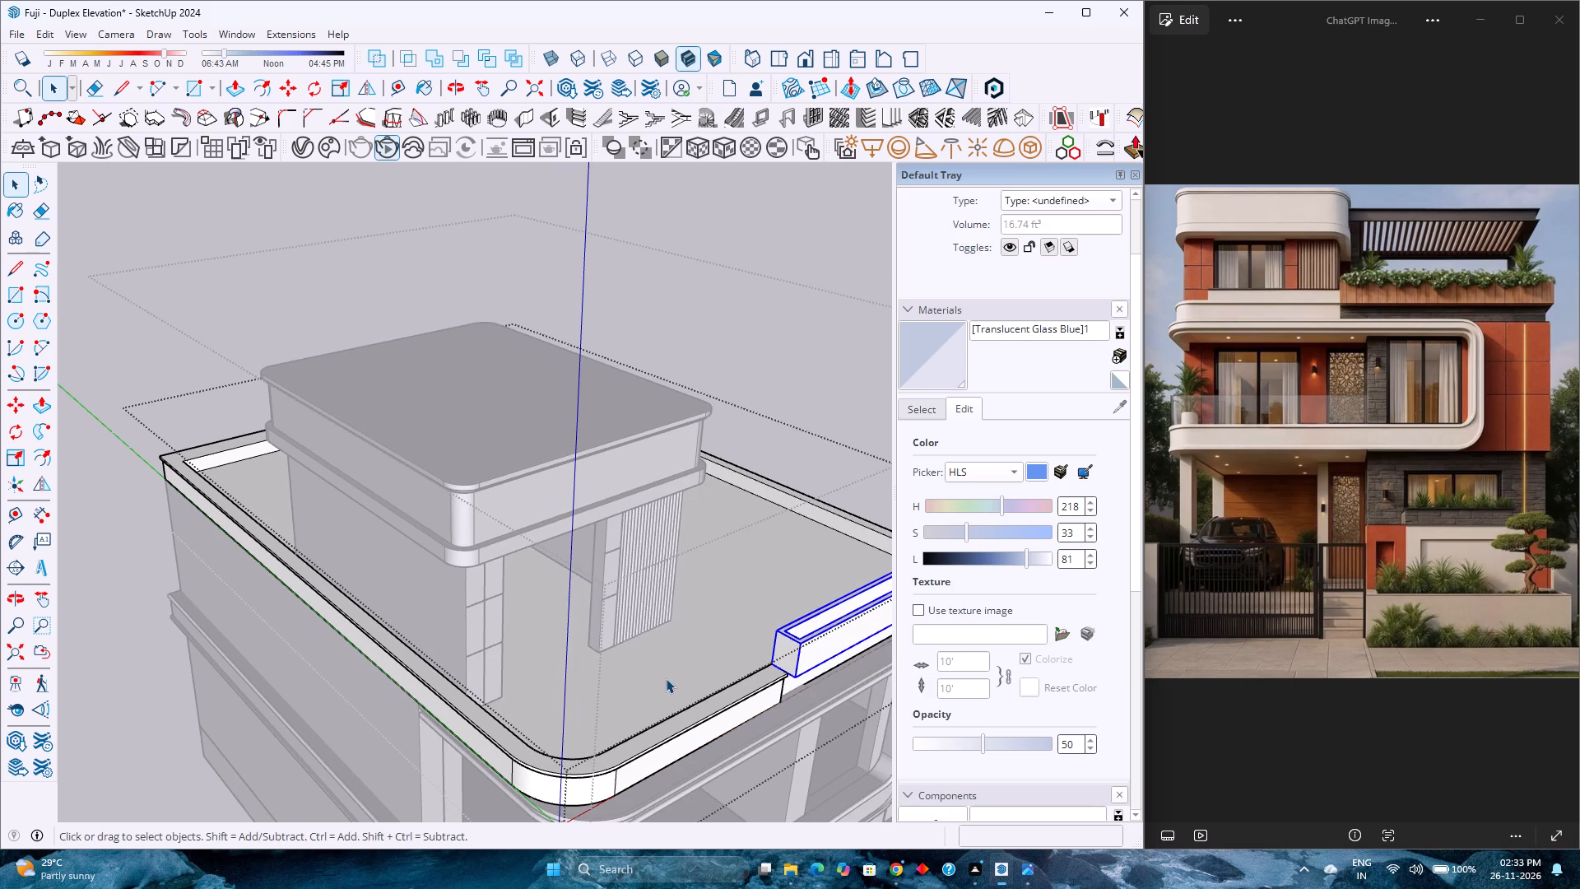
{"action": "left_click", "coordinate": [663, 700]}
{"action": "middle_click_drag", "start_coordinate": [662, 705], "coordinate": [695, 771]}
{"action": "scroll", "coordinate": [665, 734], "scroll_direction": "down", "scroll_amount": 3}
{"action": "middle_click_drag", "start_coordinate": [663, 732], "coordinate": [409, 407], "text": "shift"}
{"action": "scroll", "coordinate": [533, 426], "scroll_direction": "up", "scroll_amount": 3}
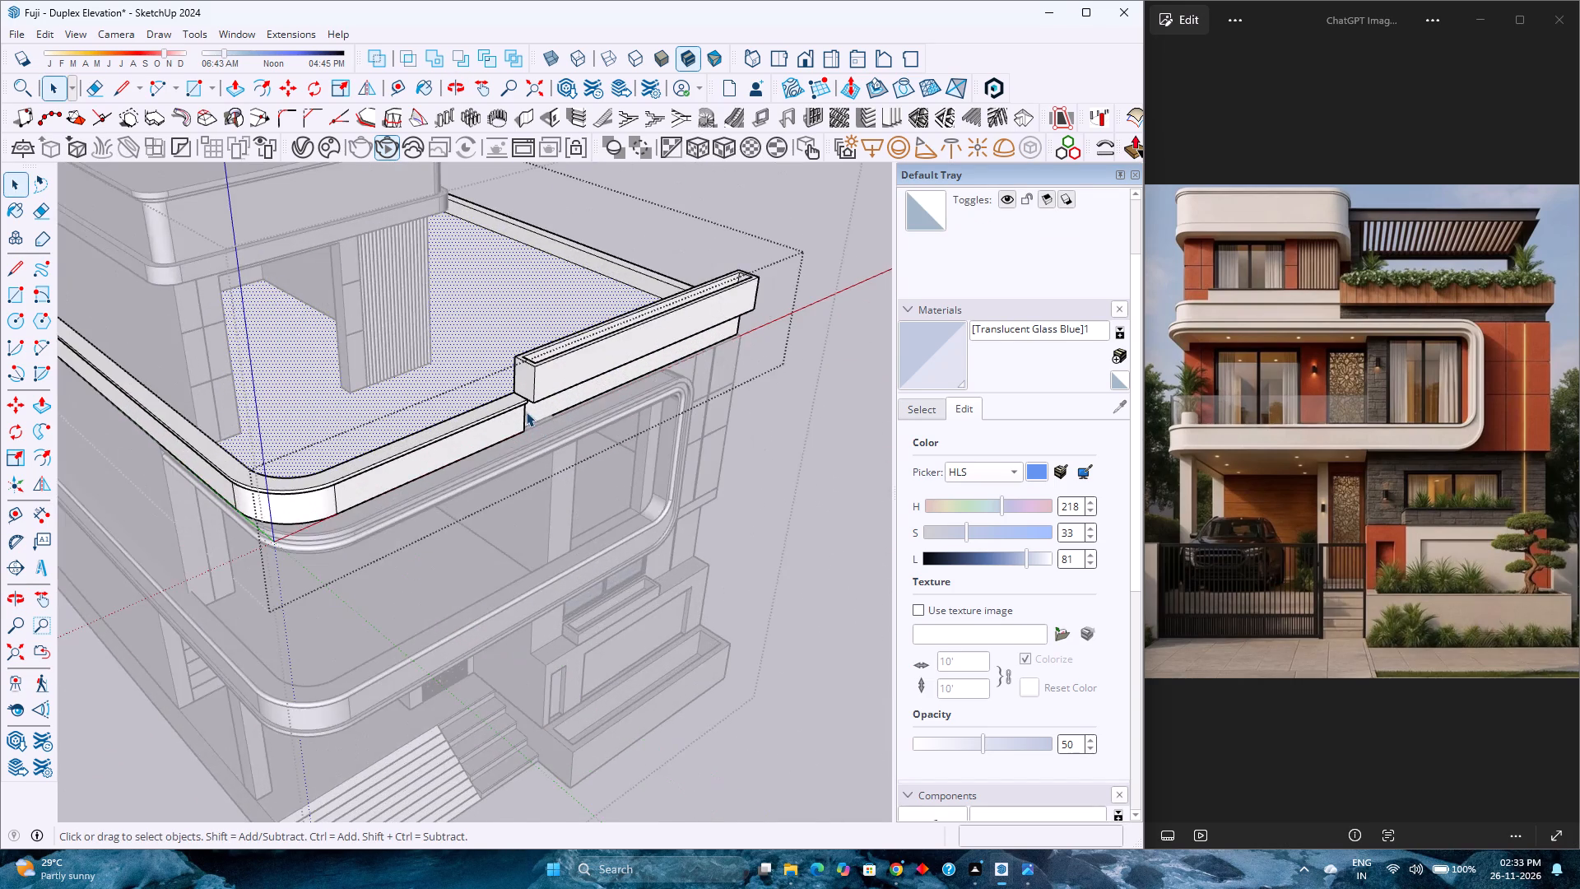
{"action": "scroll", "coordinate": [526, 412], "scroll_direction": "up", "scroll_amount": 9}
{"action": "middle_click_drag", "start_coordinate": [516, 403], "coordinate": [518, 278]}
{"action": "middle_click", "coordinate": [525, 277]}
{"action": "scroll", "coordinate": [541, 367], "scroll_direction": "up", "scroll_amount": 3}
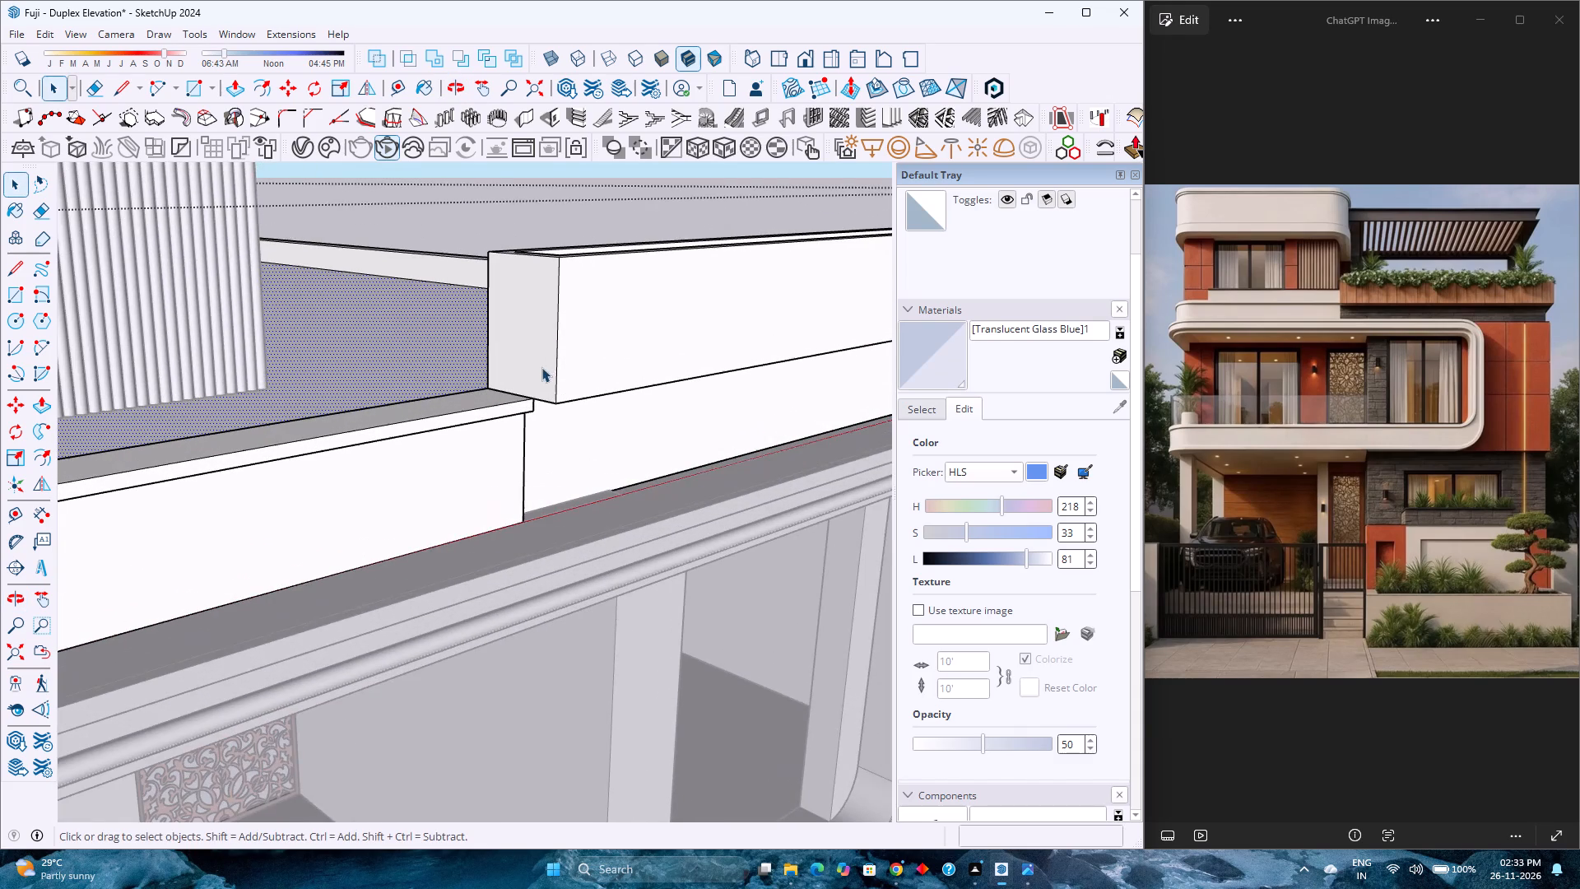
{"action": "left_click", "coordinate": [562, 361]}
{"action": "double_click", "coordinate": [592, 374]}
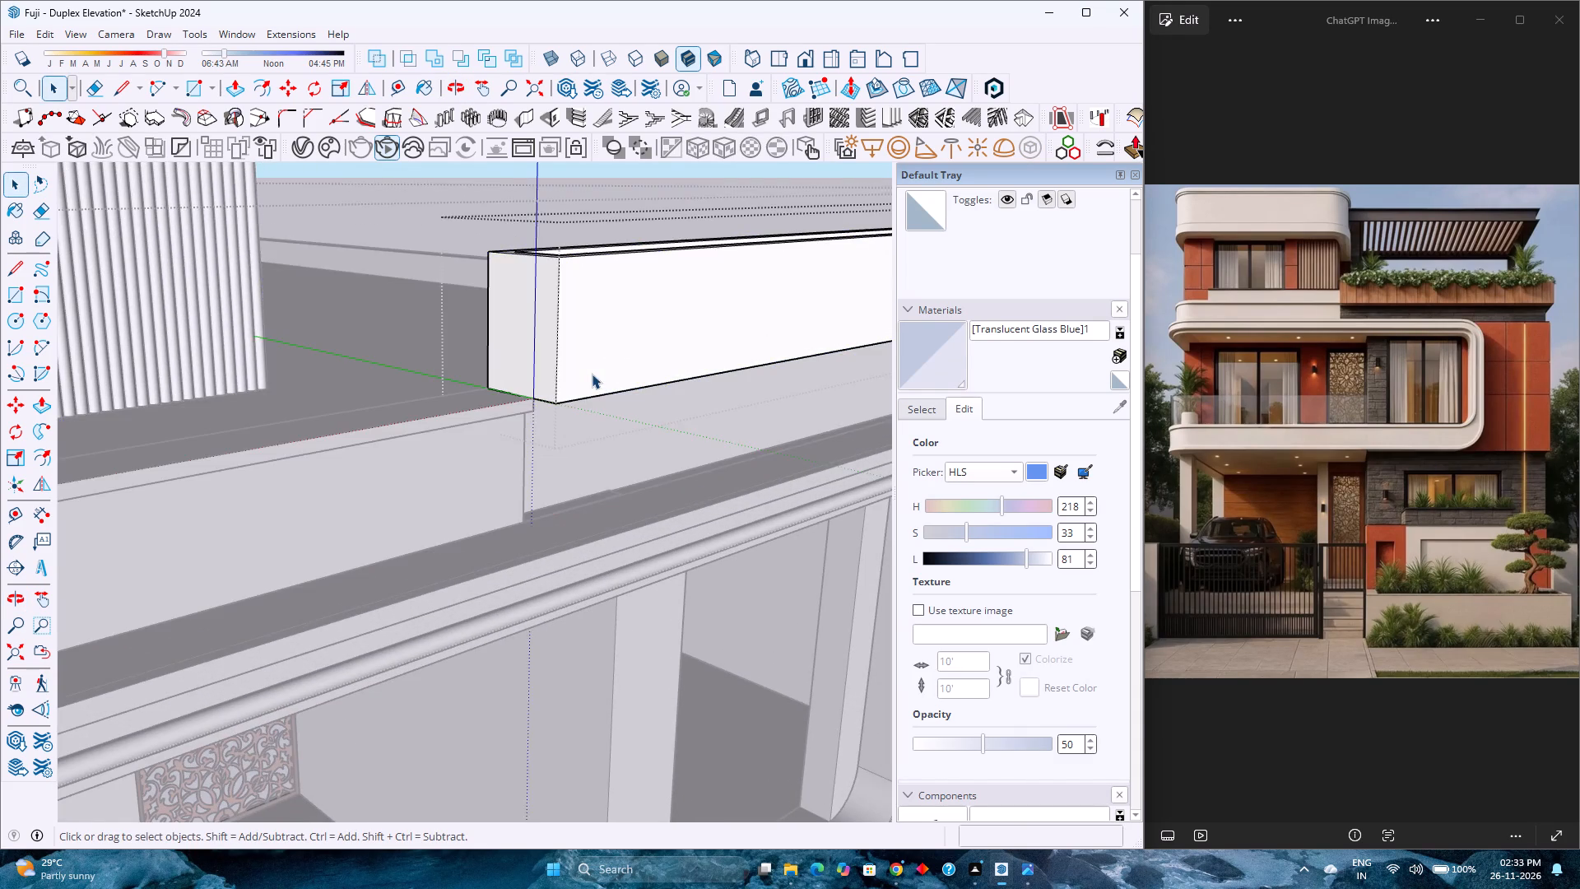
{"action": "scroll", "coordinate": [587, 377], "scroll_direction": "up", "scroll_amount": 2}
{"action": "middle_click_drag", "start_coordinate": [587, 377], "coordinate": [659, 202]}
{"action": "middle_click", "coordinate": [659, 202]}
{"action": "scroll", "coordinate": [560, 412], "scroll_direction": "up", "scroll_amount": 3}
{"action": "left_click", "coordinate": [560, 412]}
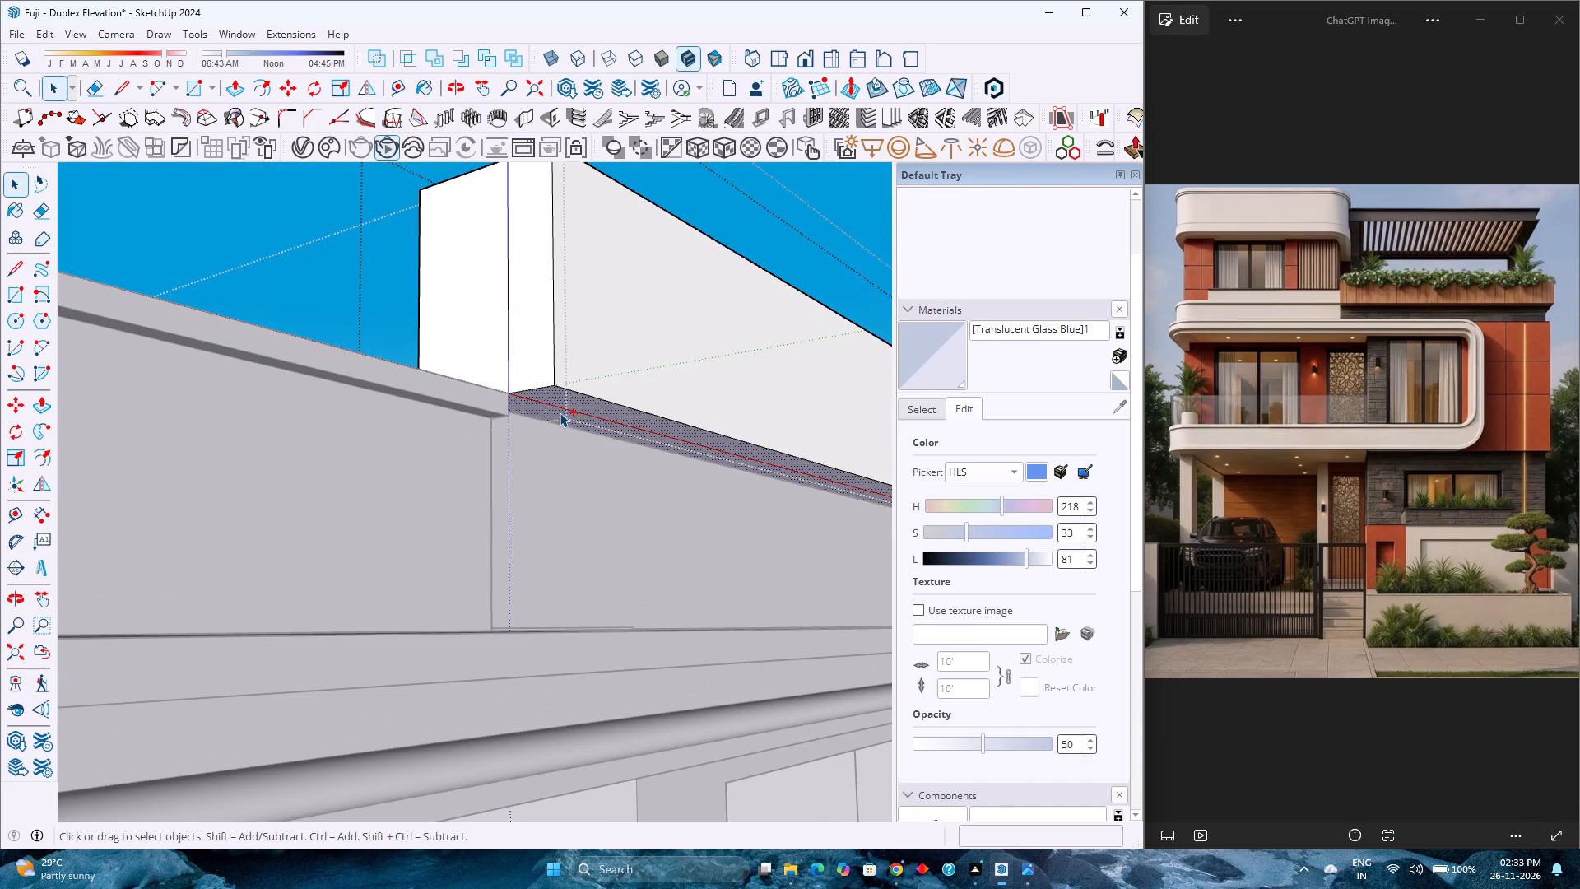
{"action": "key", "text": "ctrl+c"}
Leave the planter box group and paste the copied strip onto the terrace floor behind the front parapet.
{"action": "scroll", "coordinate": [567, 426], "scroll_direction": "down", "scroll_amount": 4}
{"action": "middle_click_drag", "start_coordinate": [579, 432], "coordinate": [612, 580]}
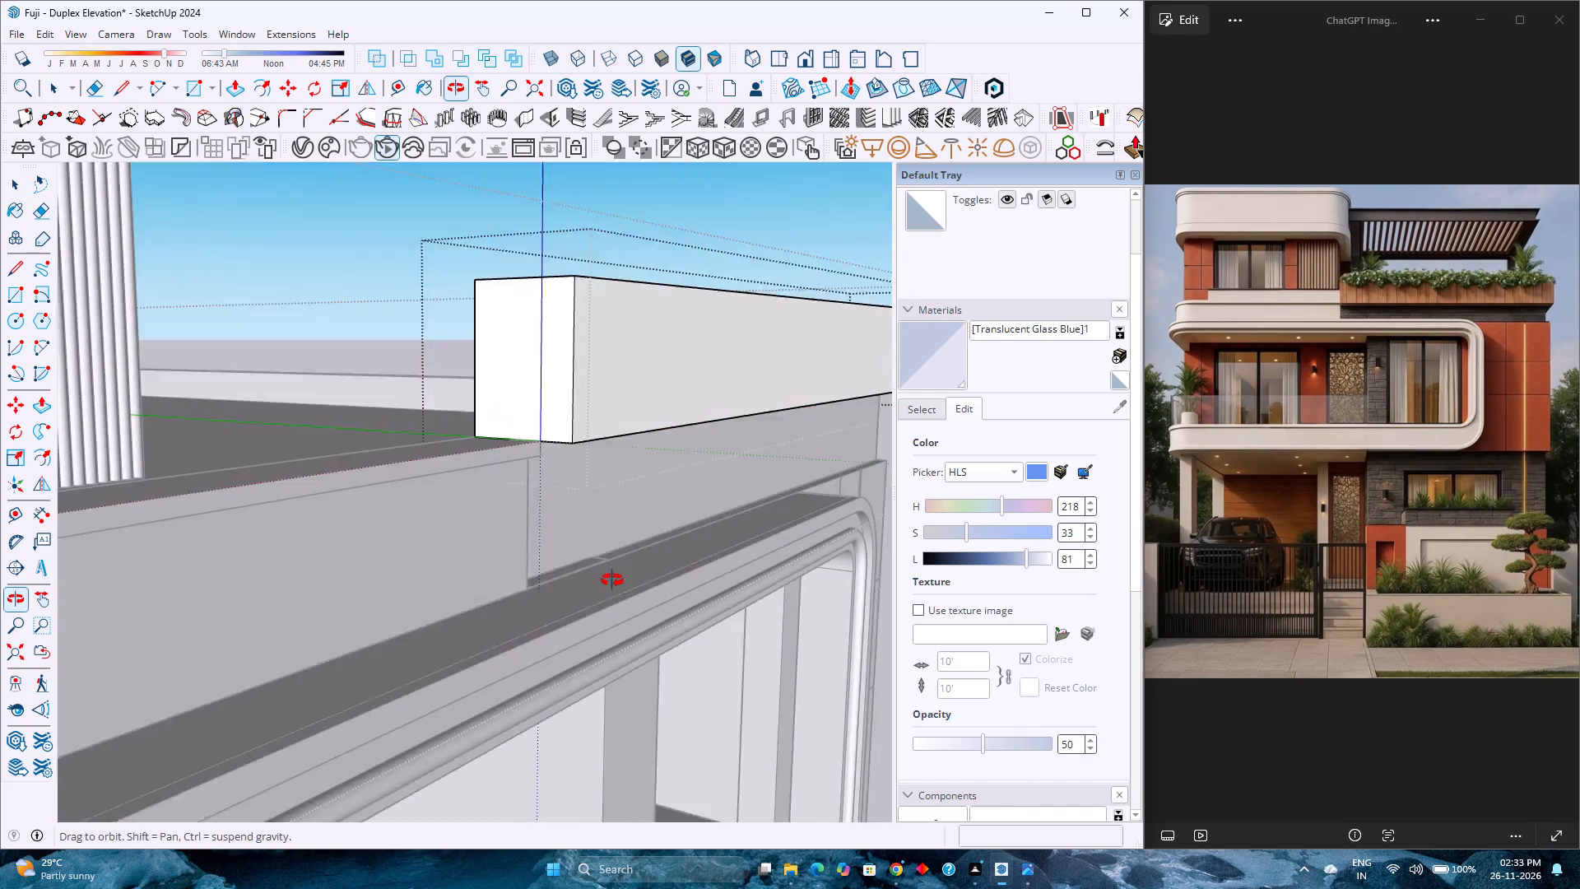
{"action": "middle_click_drag", "start_coordinate": [612, 580], "coordinate": [612, 596]}
{"action": "middle_click", "coordinate": [612, 599]}
{"action": "scroll", "coordinate": [612, 600], "scroll_direction": "down", "scroll_amount": 14}
{"action": "middle_click", "coordinate": [506, 569]}
{"action": "middle_click_drag", "start_coordinate": [506, 569], "coordinate": [547, 686]}
{"action": "scroll", "coordinate": [546, 686], "scroll_direction": "down", "scroll_amount": 1}
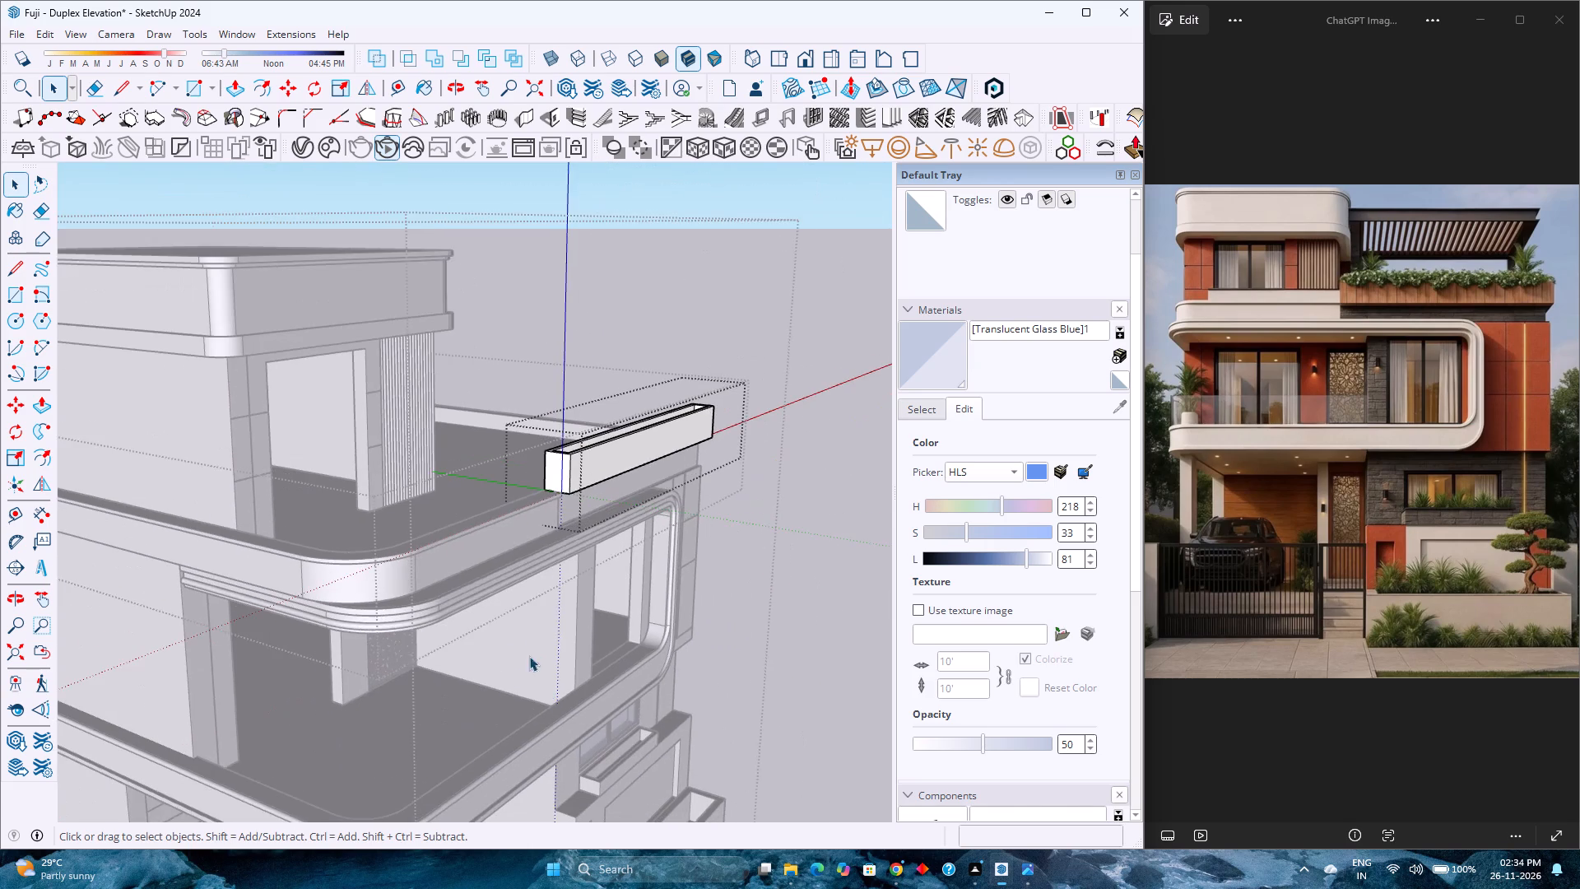
{"action": "scroll", "coordinate": [468, 564], "scroll_direction": "down", "scroll_amount": 1}
{"action": "middle_click_drag", "start_coordinate": [468, 564], "coordinate": [536, 708]}
{"action": "left_click", "coordinate": [476, 580]}
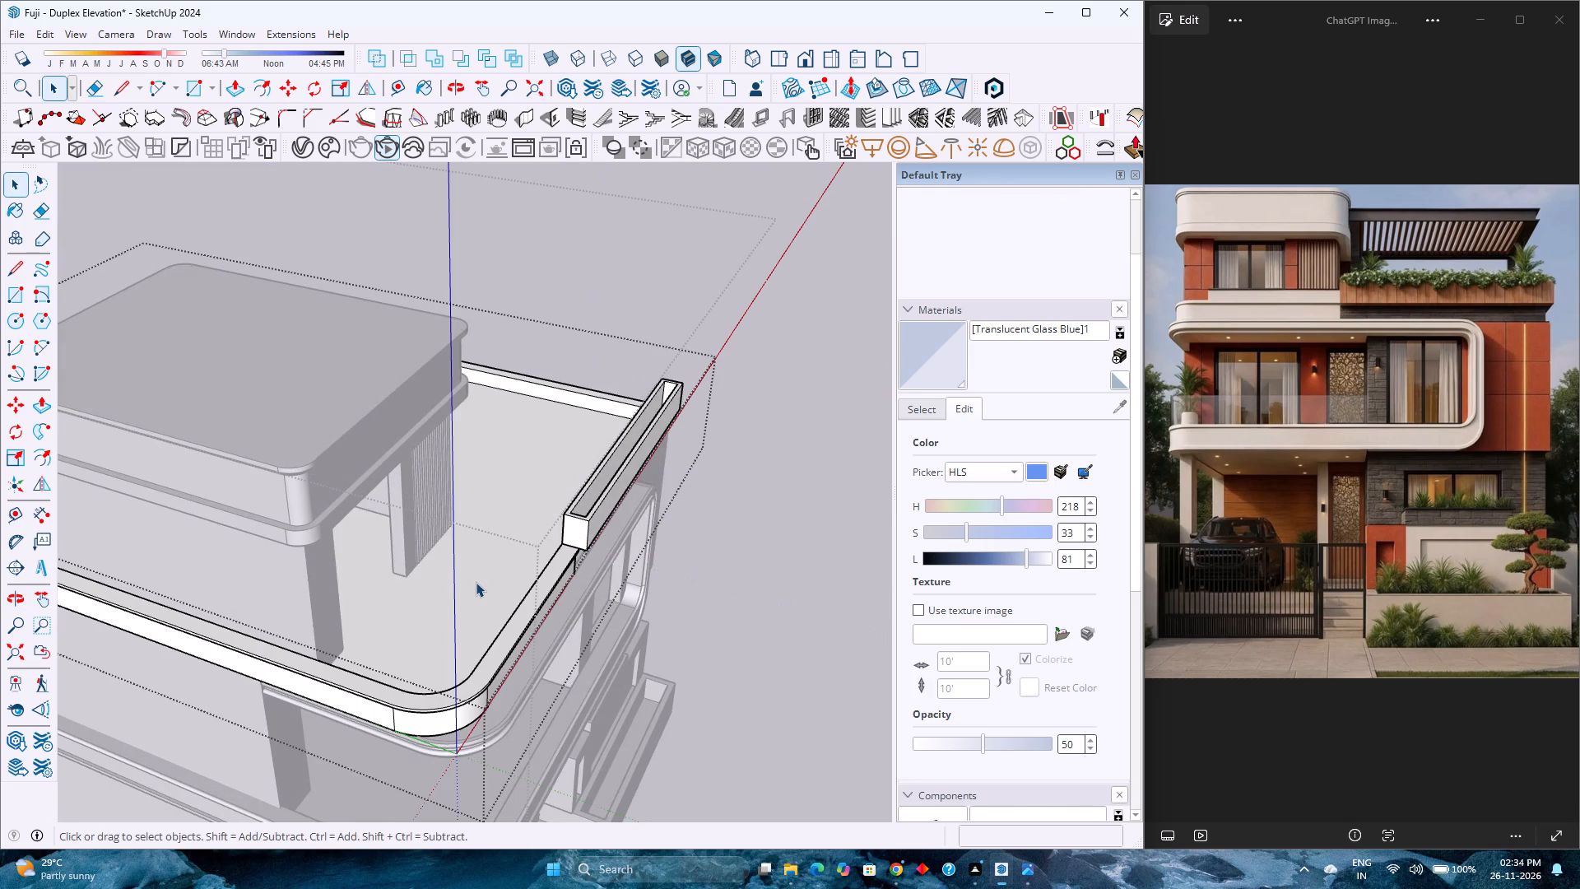
{"action": "double_click", "coordinate": [476, 582]}
{"action": "key", "text": "ctrl+v"}
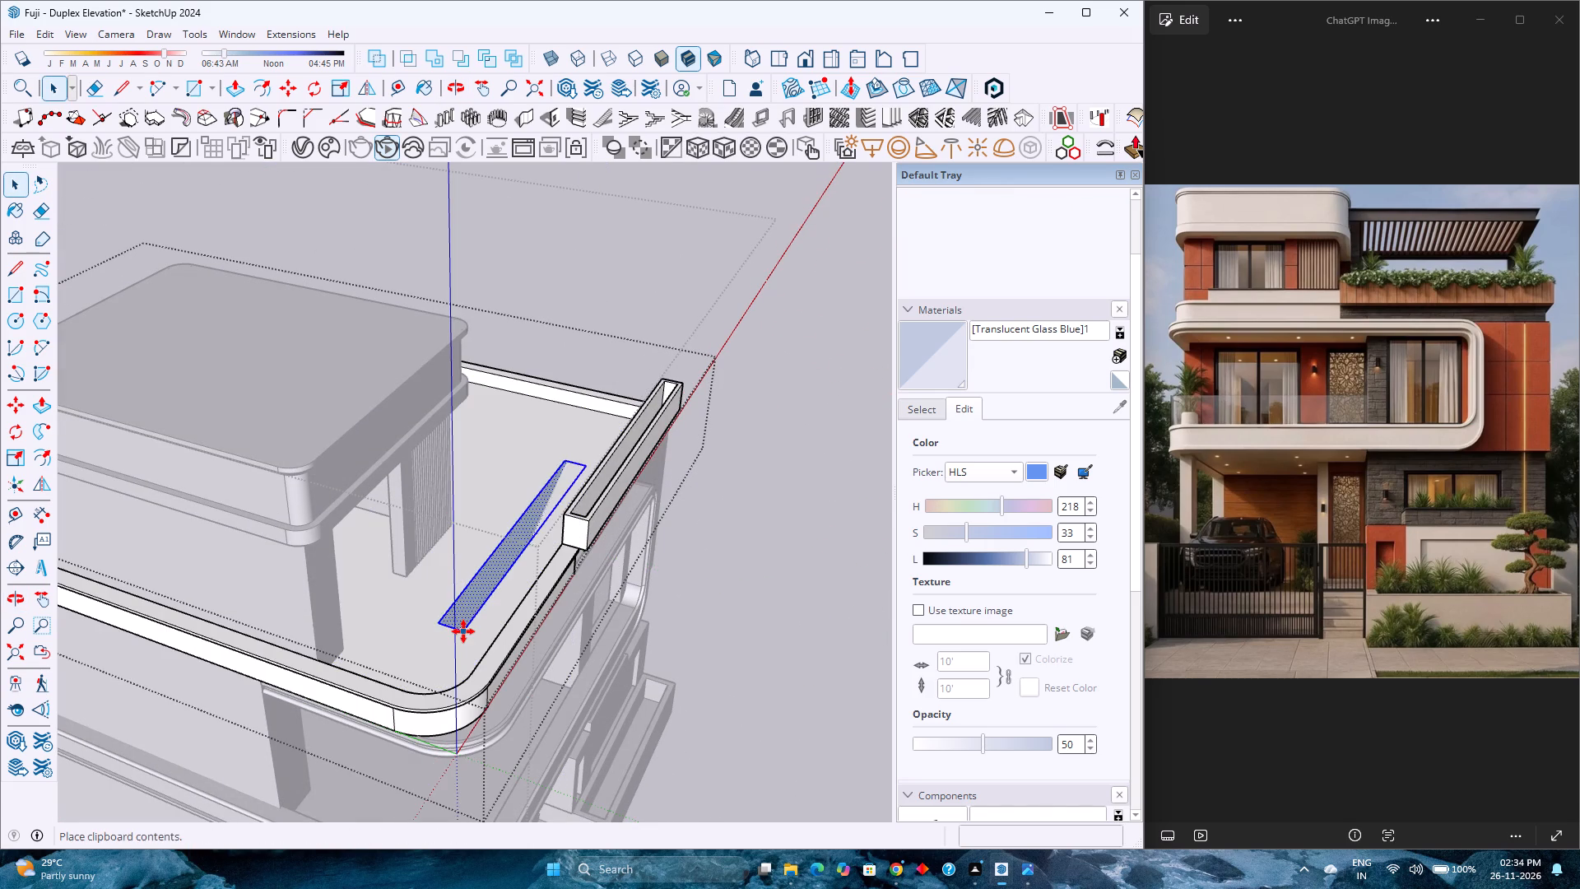
{"action": "left_click", "coordinate": [450, 681]}
Make the pasted strip face on the terrace floor into a group.
{"action": "scroll", "coordinate": [448, 635], "scroll_direction": "up", "scroll_amount": 4}
{"action": "middle_click_drag", "start_coordinate": [448, 635], "coordinate": [531, 633]}
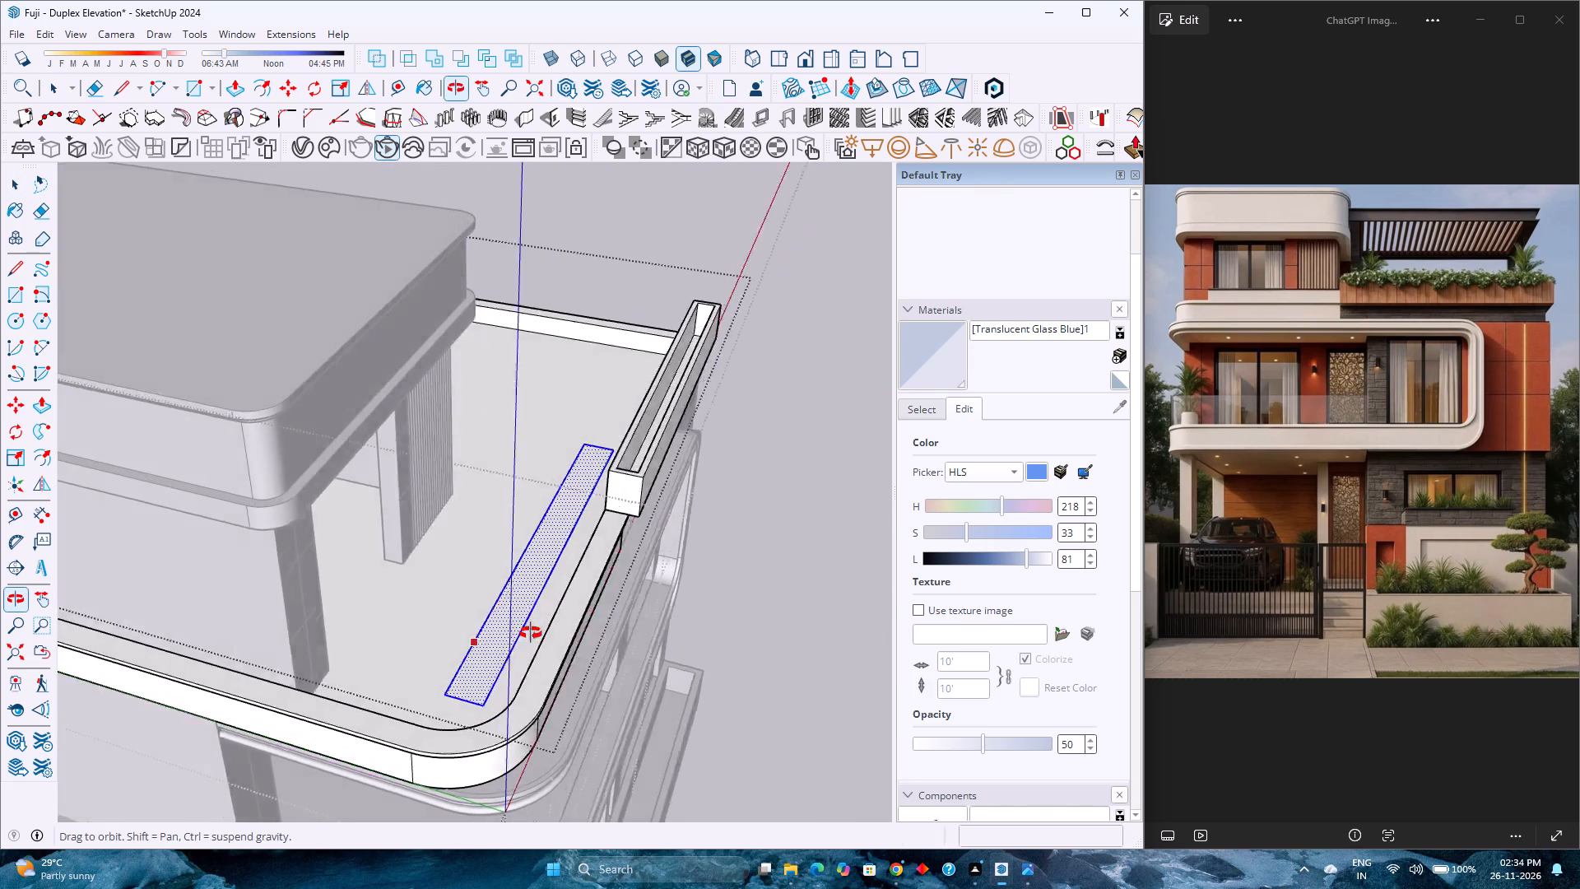
{"action": "middle_click_drag", "start_coordinate": [531, 633], "coordinate": [667, 606]}
{"action": "scroll", "coordinate": [639, 609], "scroll_direction": "up", "scroll_amount": 8}
{"action": "key", "text": "space"}
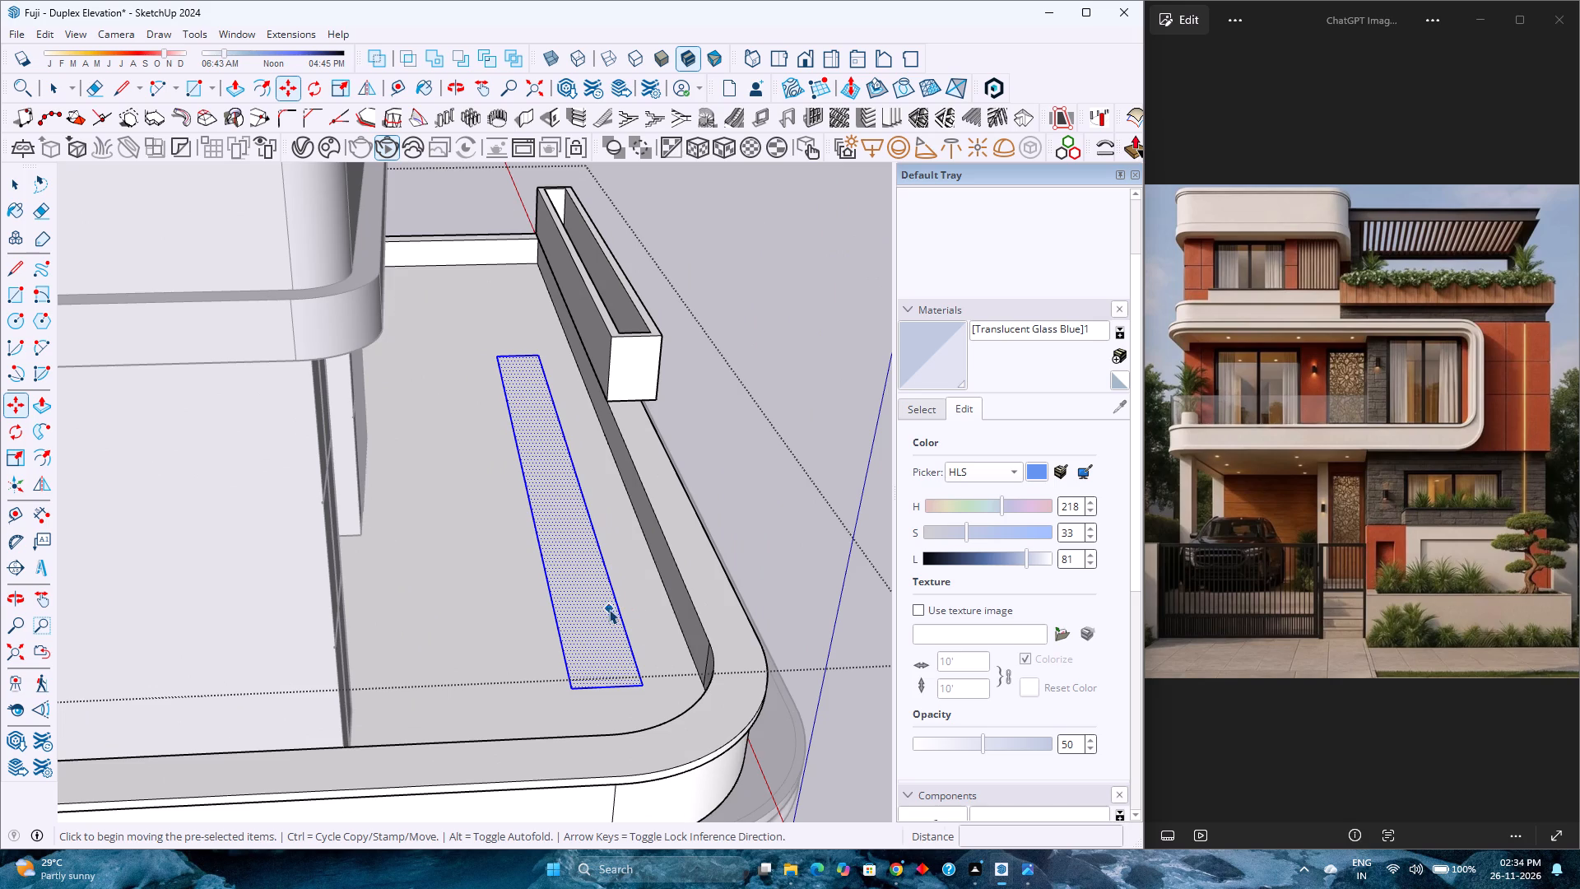
{"action": "double_click", "coordinate": [583, 609]}
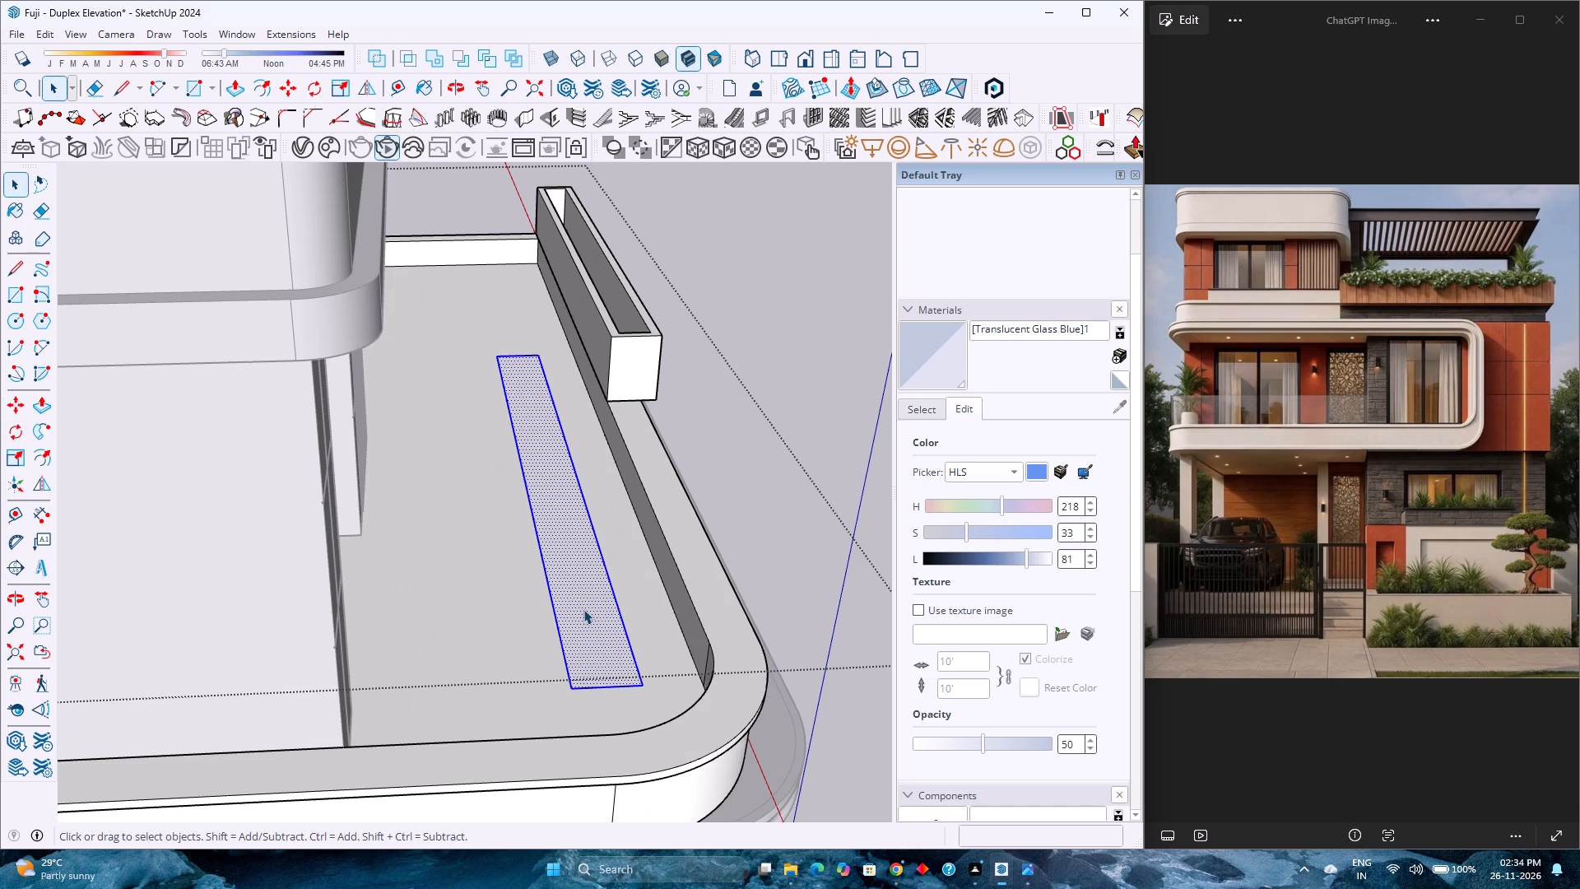
{"action": "right_click", "coordinate": [583, 609]}
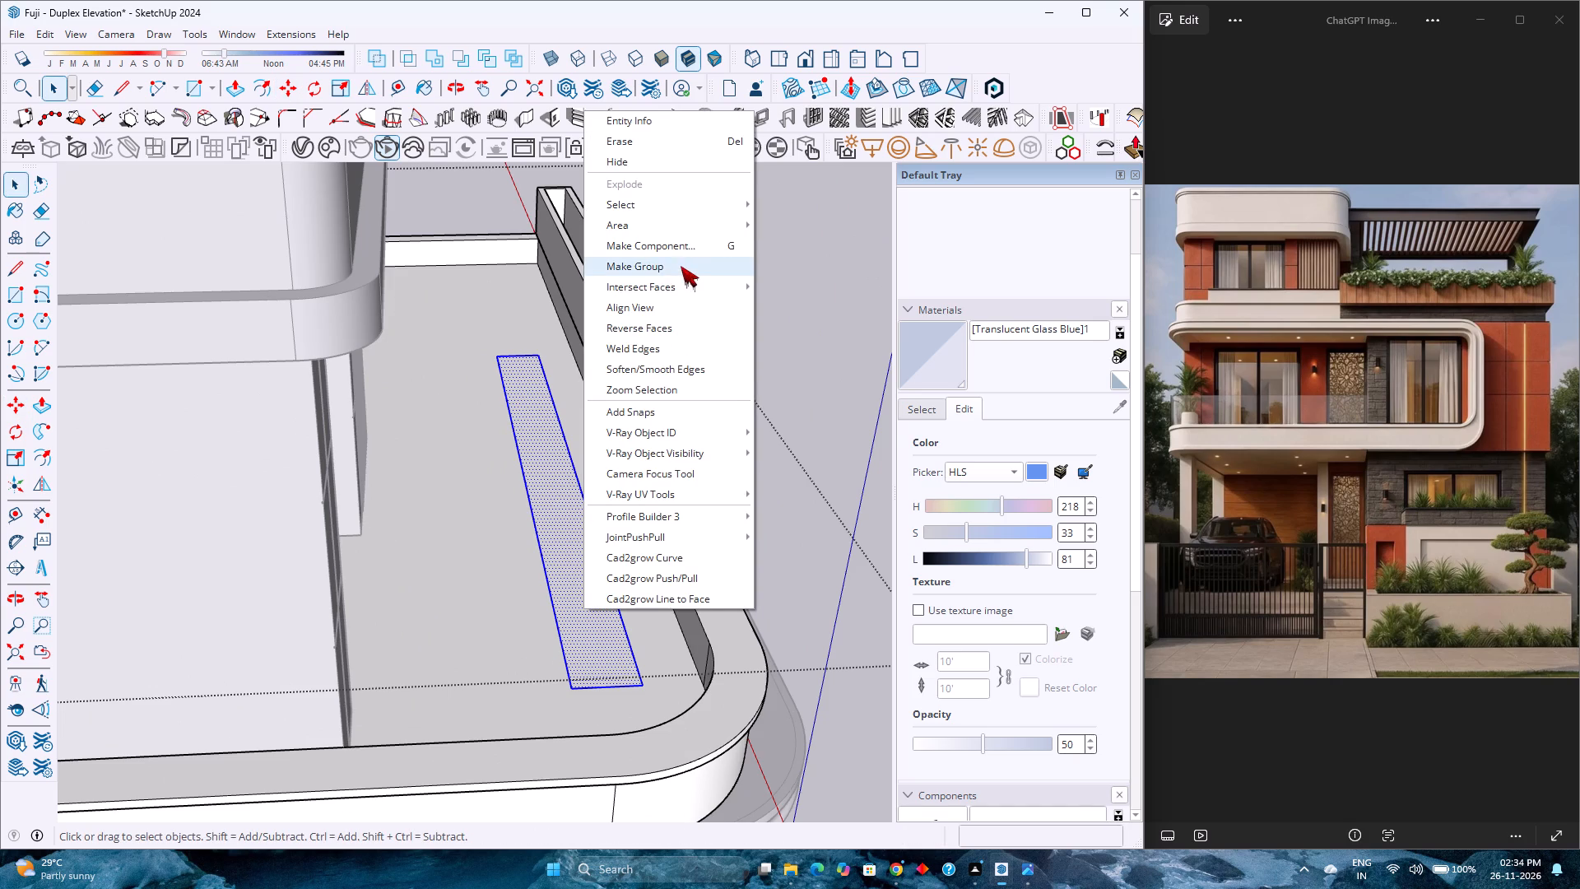
{"action": "left_click", "coordinate": [681, 266]}
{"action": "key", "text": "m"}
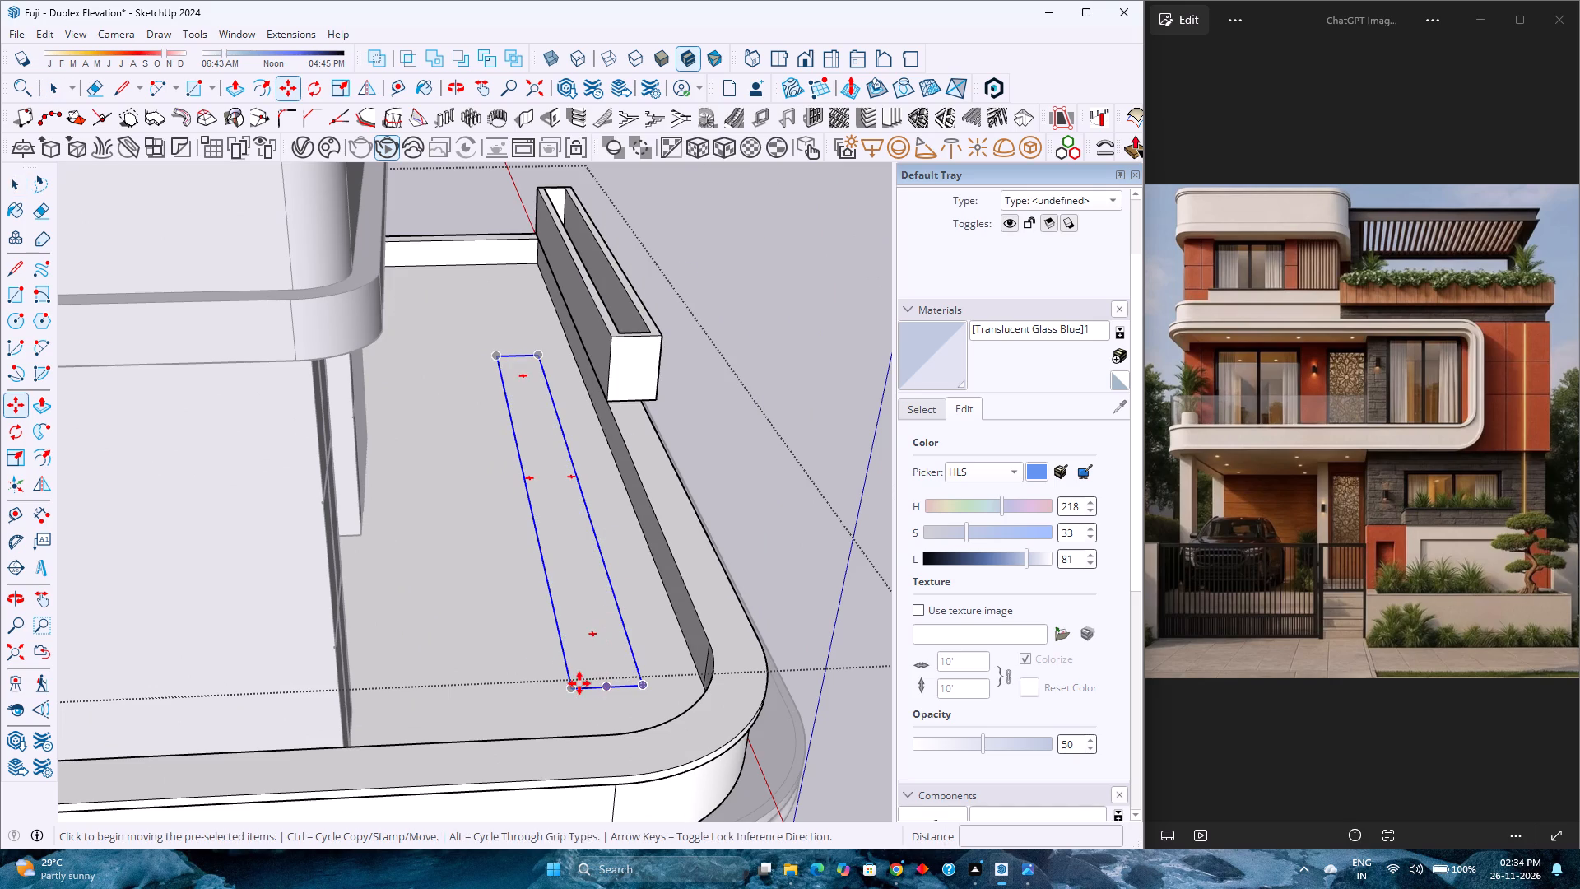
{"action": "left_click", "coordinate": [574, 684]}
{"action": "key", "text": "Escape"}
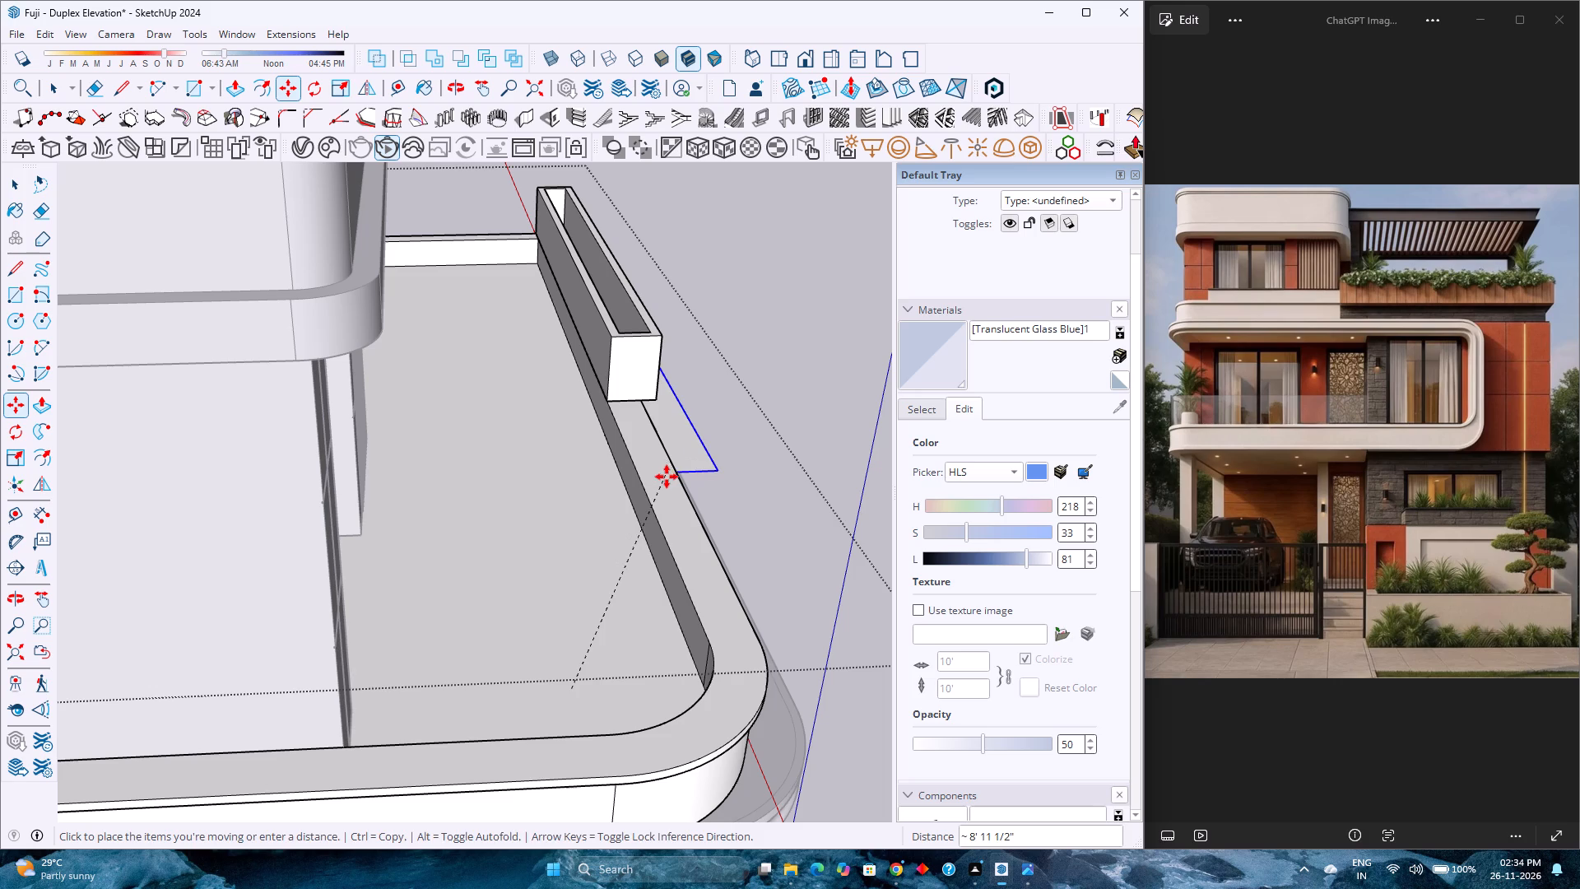
Open the strip group and extrude its face upward 2'10" with Push/Pull.
{"action": "key", "text": "space"}
{"action": "scroll", "coordinate": [567, 621], "scroll_direction": "up", "scroll_amount": 3}
{"action": "middle_click_drag", "start_coordinate": [567, 621], "coordinate": [581, 593]}
{"action": "middle_click", "coordinate": [581, 593]}
{"action": "double_click", "coordinate": [581, 593]}
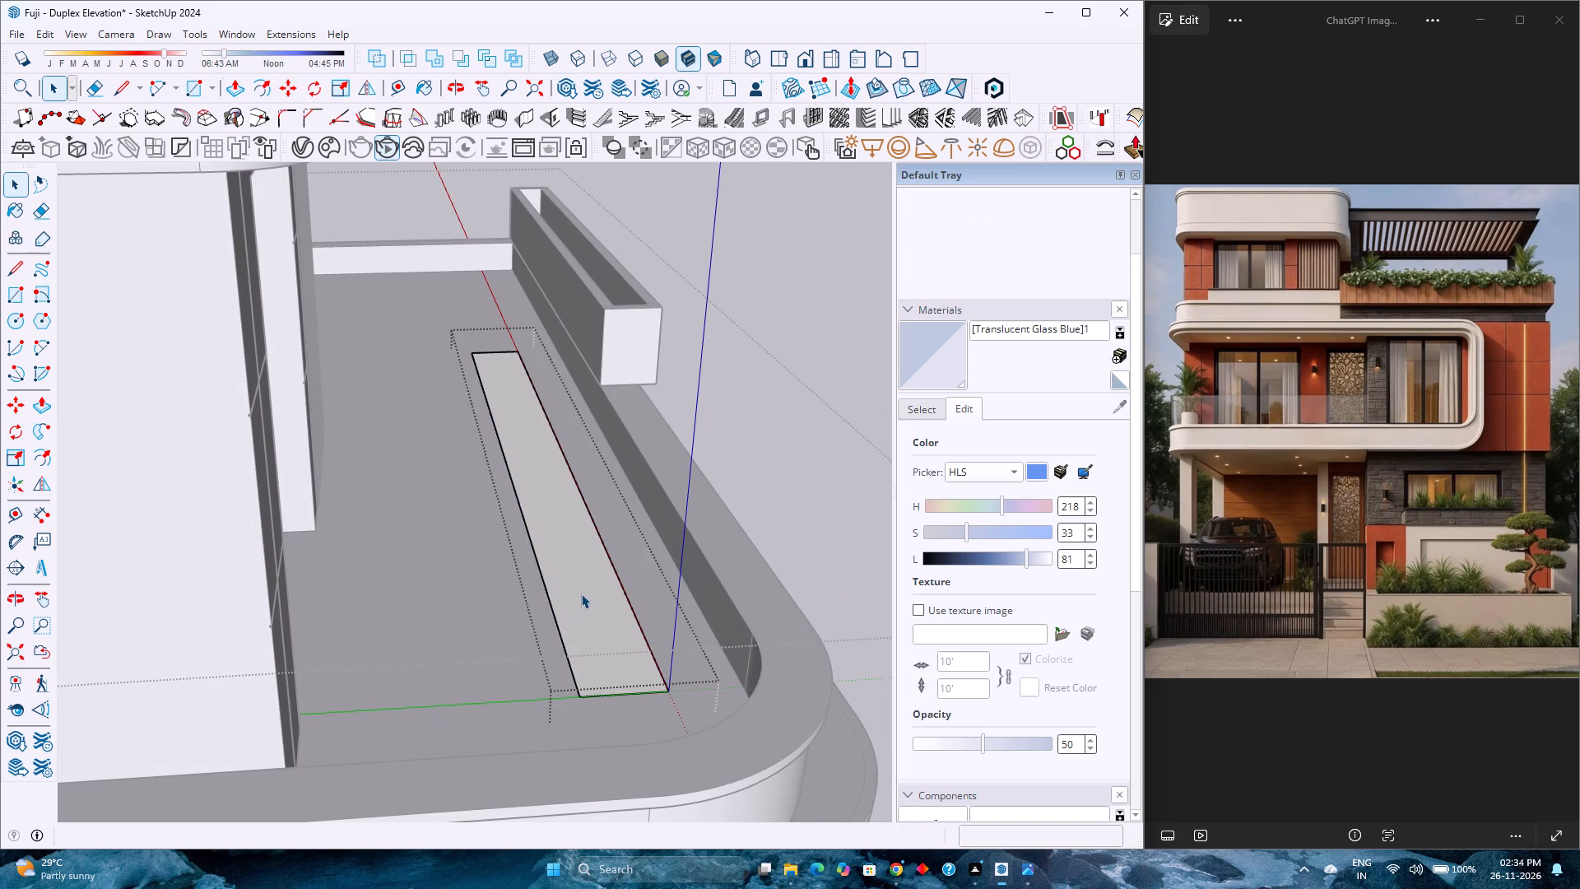
{"action": "key", "text": "p"}
{"action": "left_click", "coordinate": [581, 593]}
{"action": "type", "text": "2'10"}
{"action": "key", "text": "Return"}
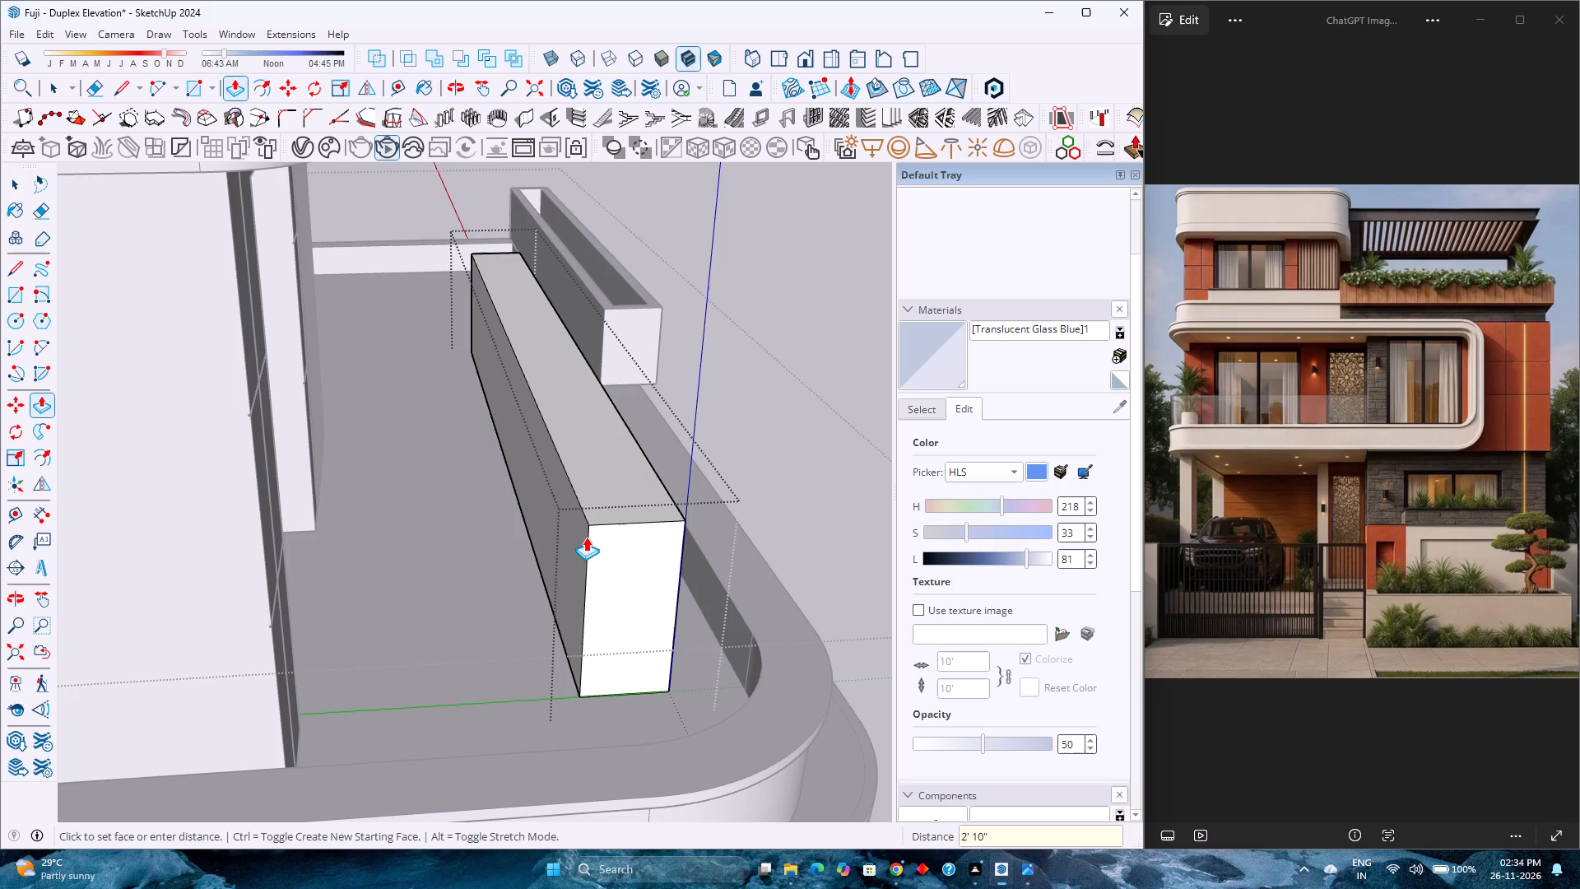
Set the extruded strip's height to 2'6".
{"action": "middle_click_drag", "start_coordinate": [594, 542], "coordinate": [368, 389]}
{"action": "middle_click", "coordinate": [369, 392]}
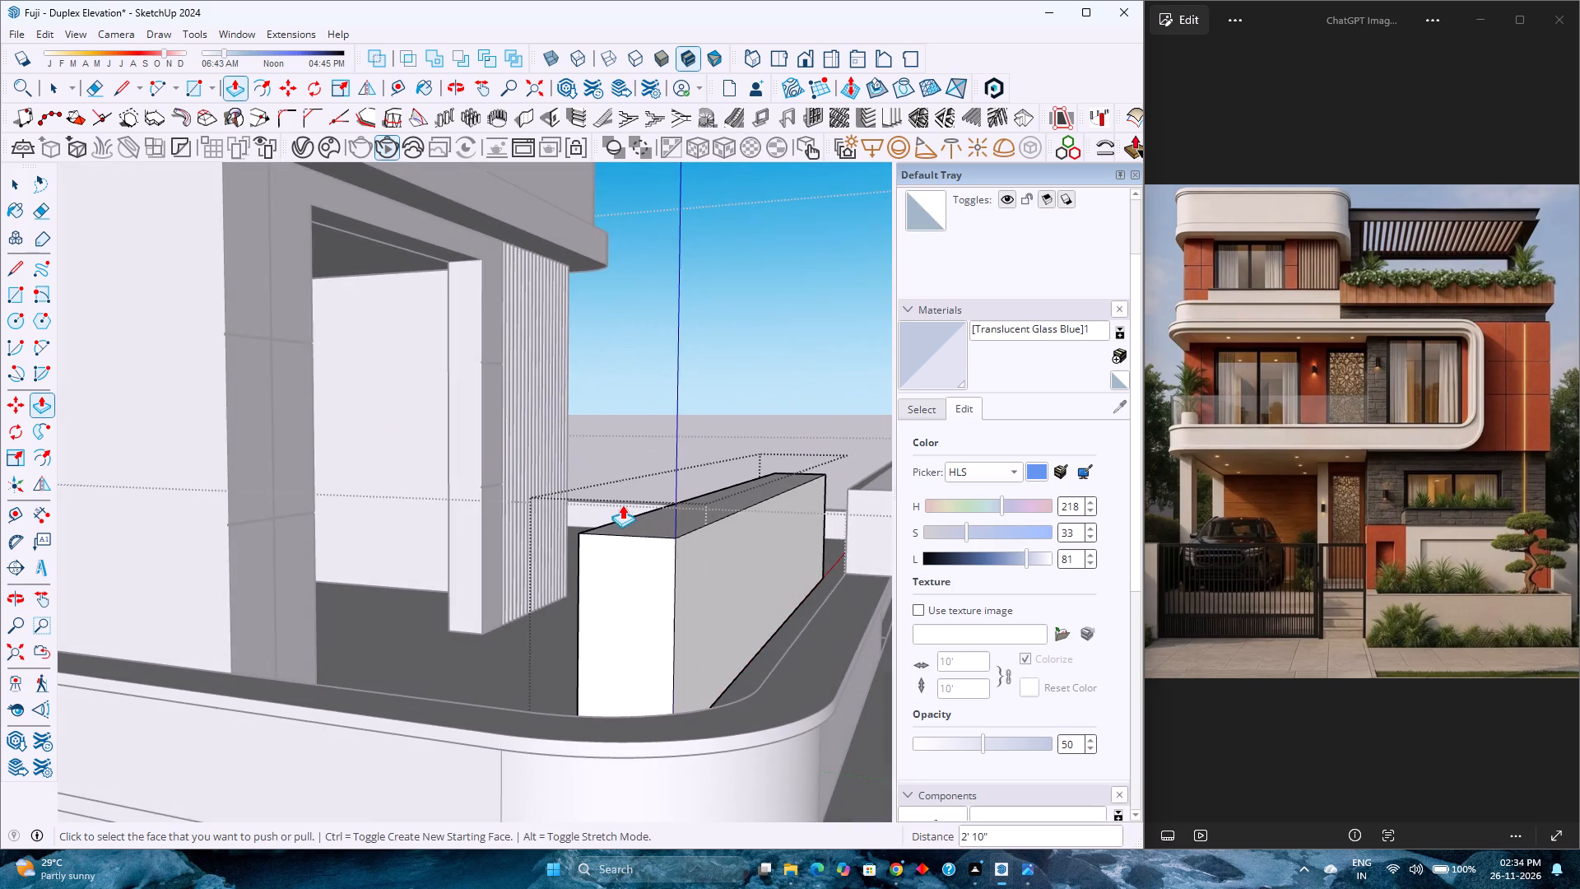
{"action": "scroll", "coordinate": [625, 505], "scroll_direction": "down", "scroll_amount": 2}
{"action": "key", "text": "2"}
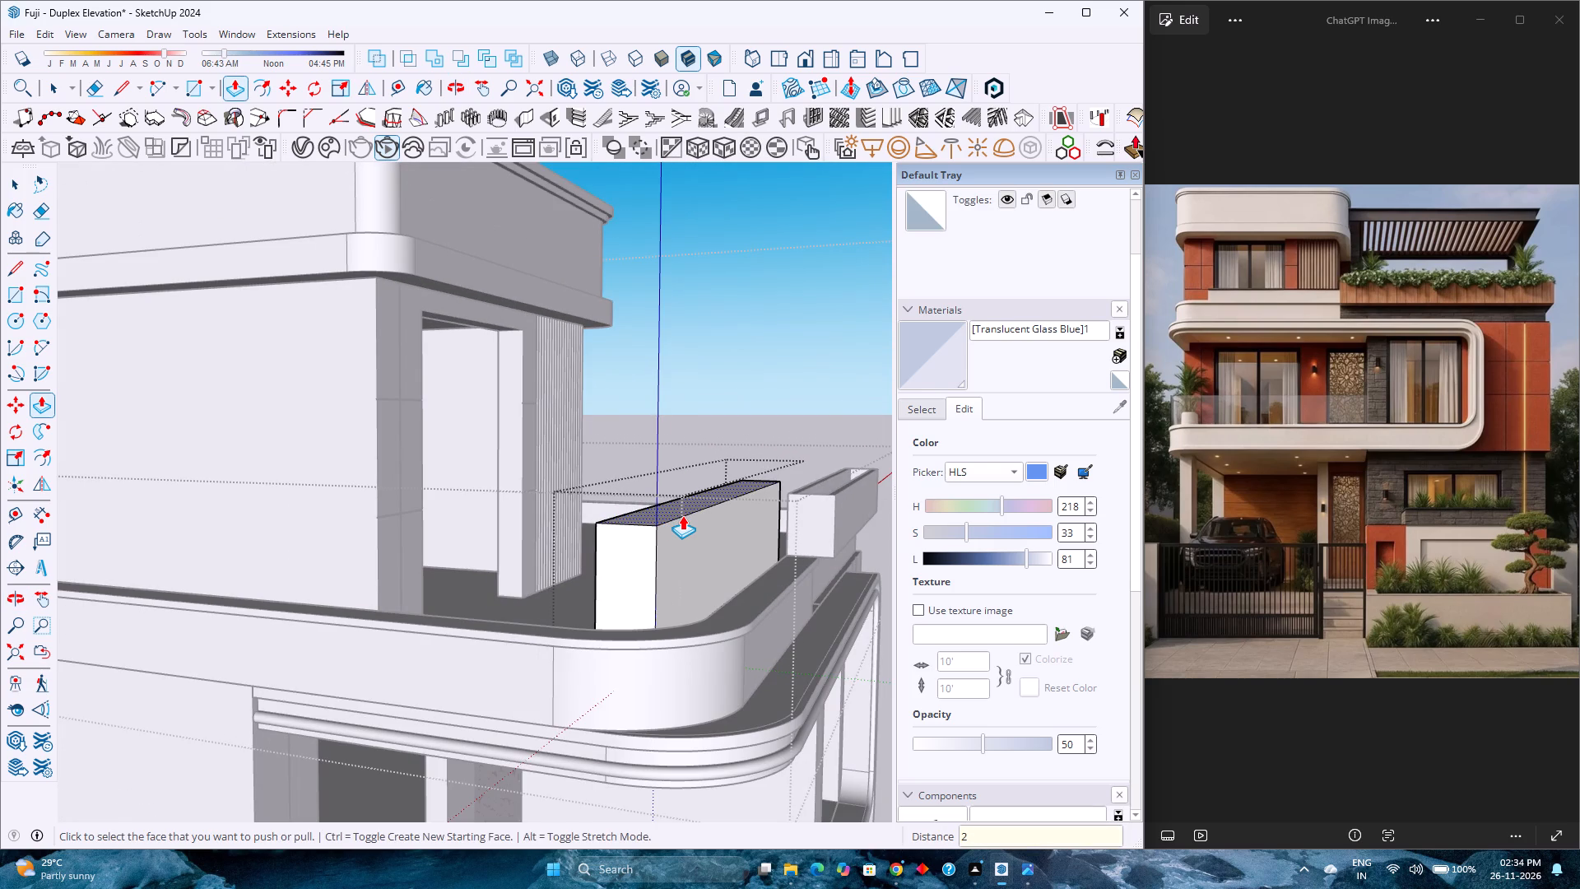
{"action": "type", "text": "'6"}
{"action": "key", "text": "Return"}
Push the block's inner long face in by 1', then pull that face back out 2".
{"action": "scroll", "coordinate": [682, 515], "scroll_direction": "up", "scroll_amount": 2}
{"action": "middle_click_drag", "start_coordinate": [695, 556], "coordinate": [677, 542]}
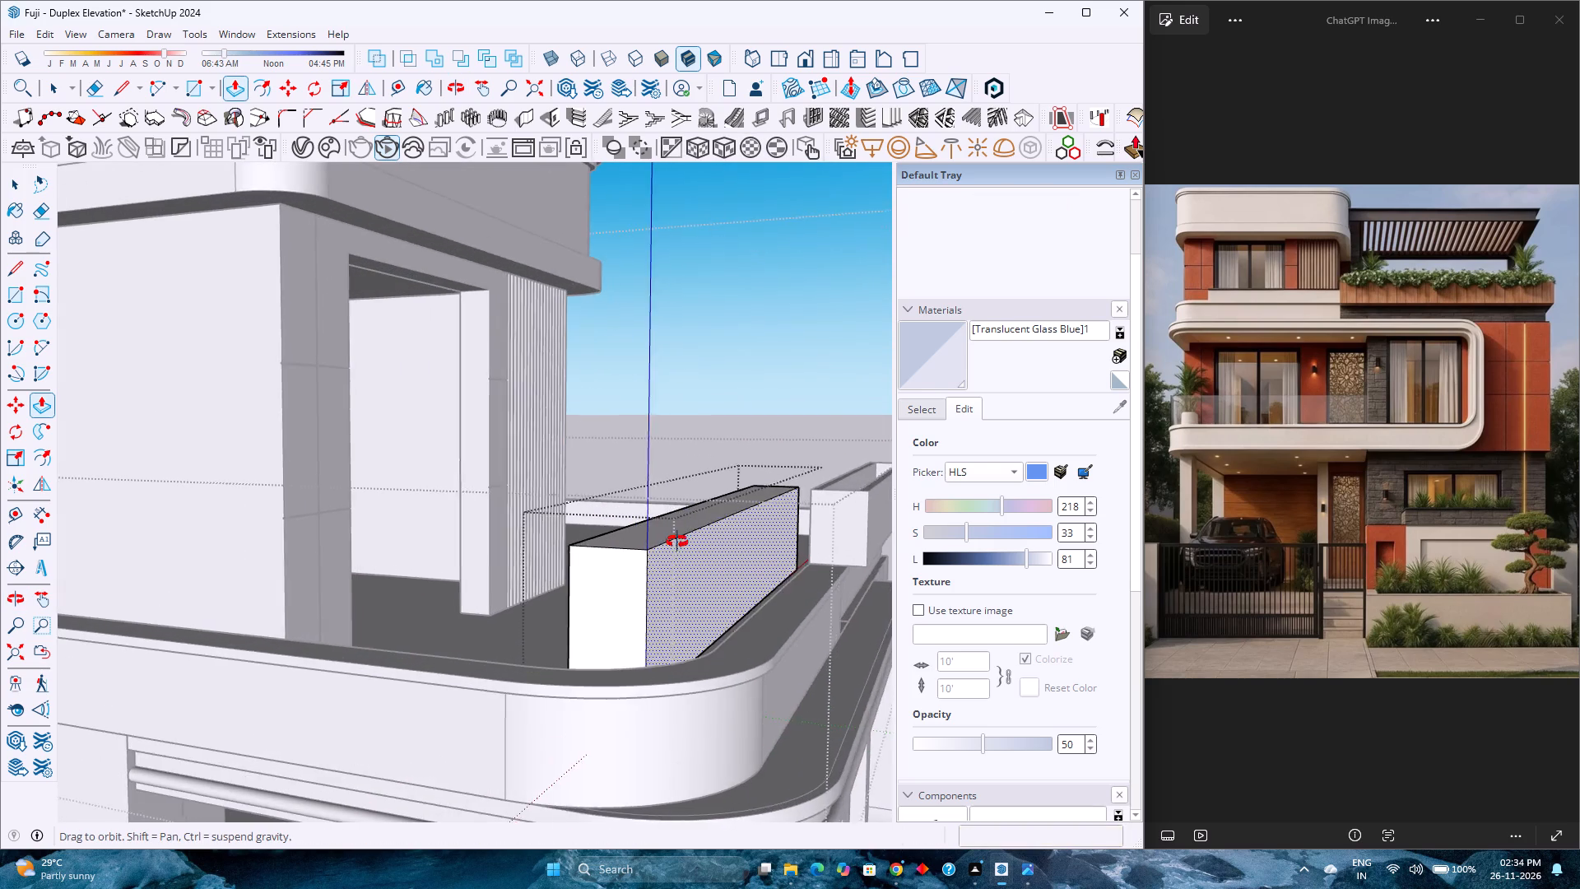
{"action": "middle_click_drag", "start_coordinate": [677, 542], "coordinate": [843, 634]}
{"action": "scroll", "coordinate": [679, 607], "scroll_direction": "up", "scroll_amount": 4}
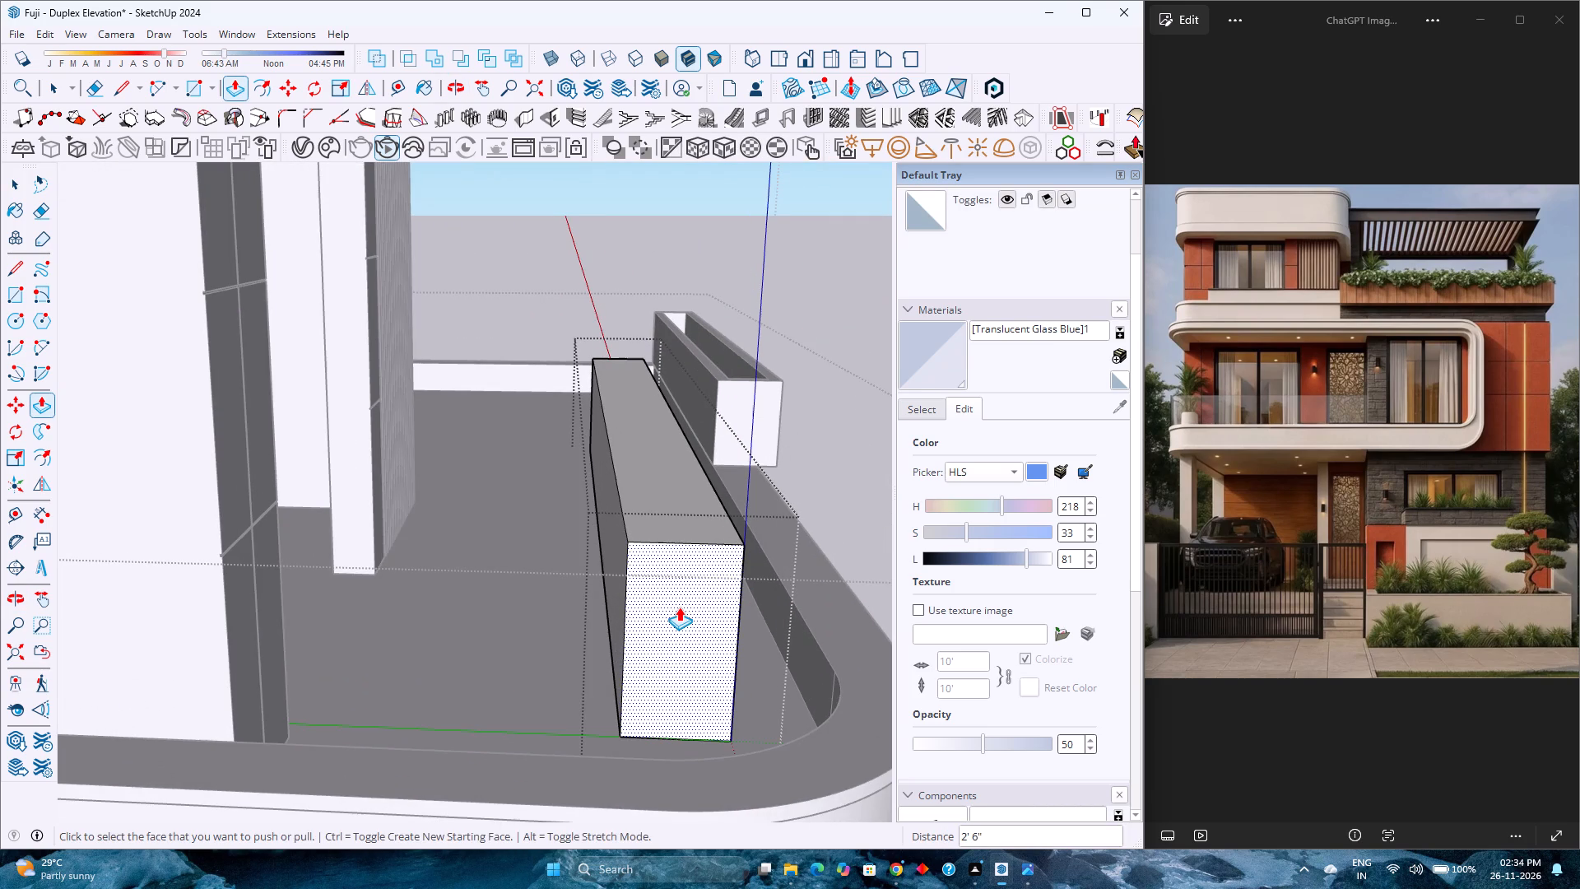
{"action": "left_click", "coordinate": [615, 610]}
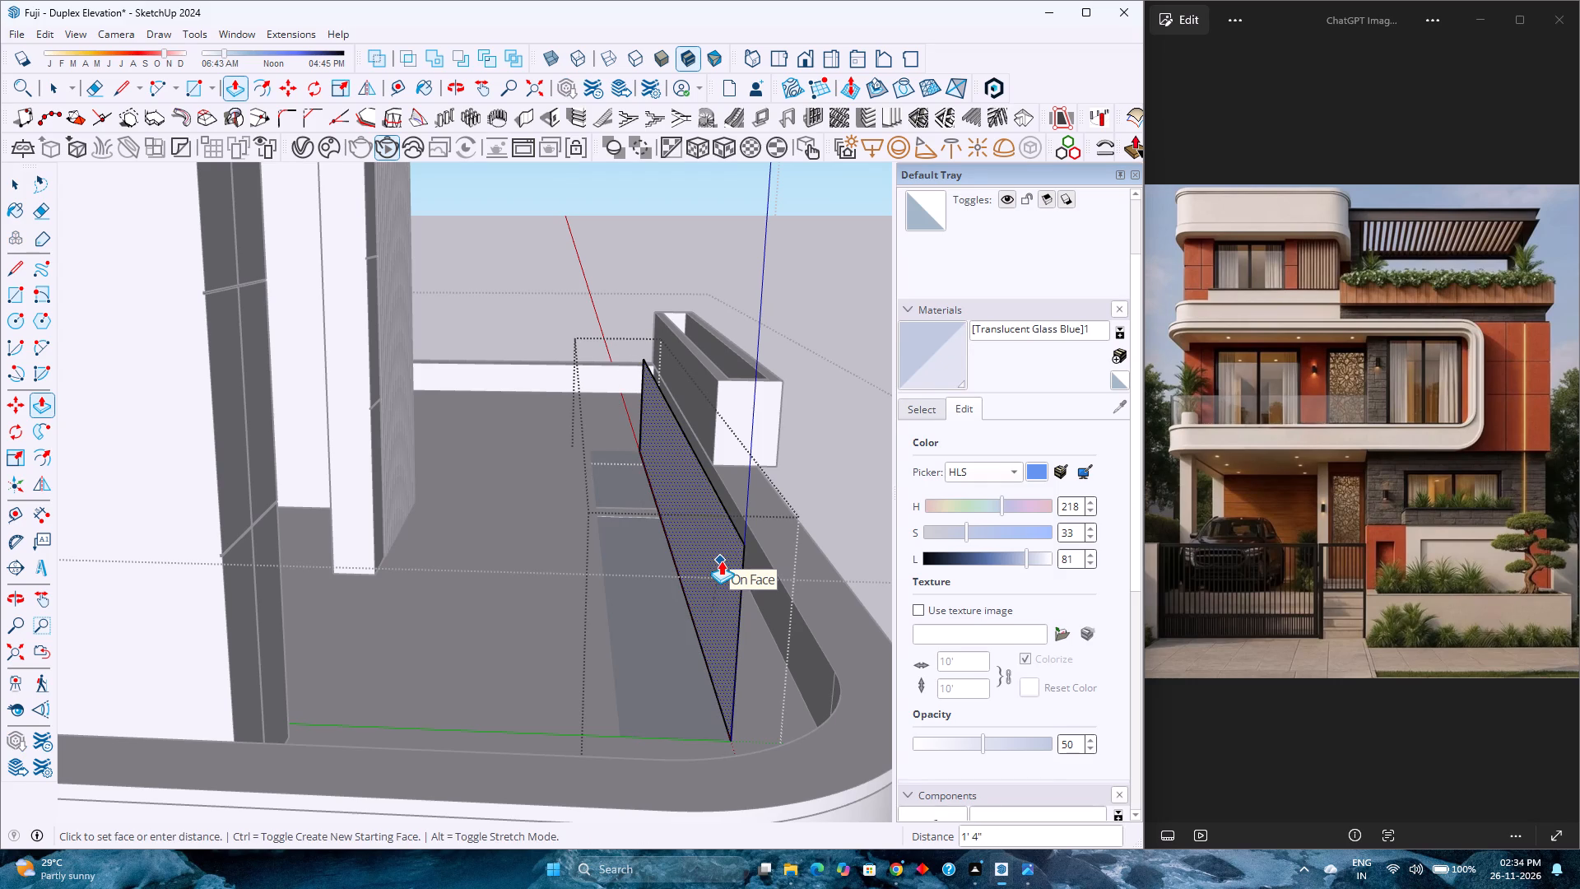
{"action": "type", "text": "1'"}
{"action": "key", "text": "Return"}
{"action": "left_click", "coordinate": [699, 578]}
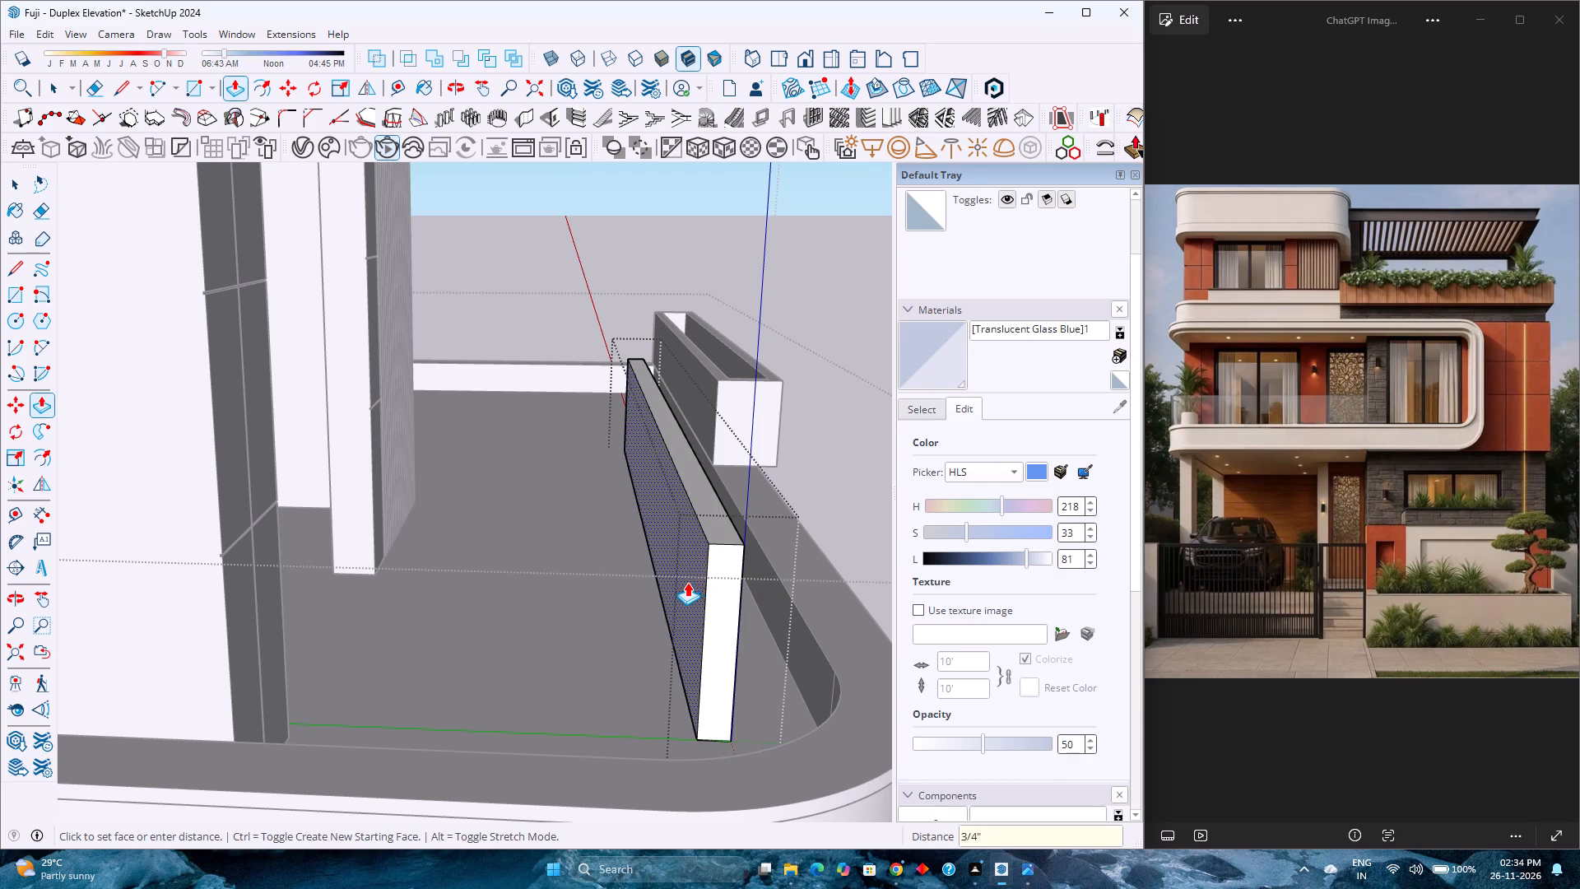
{"action": "key", "text": "2"}
{"action": "key", "text": "Return"}
Shorten the low wall by pushing its end face near the curved parapet corner in 2', and exit its group.
{"action": "scroll", "coordinate": [684, 589], "scroll_direction": "down", "scroll_amount": 4}
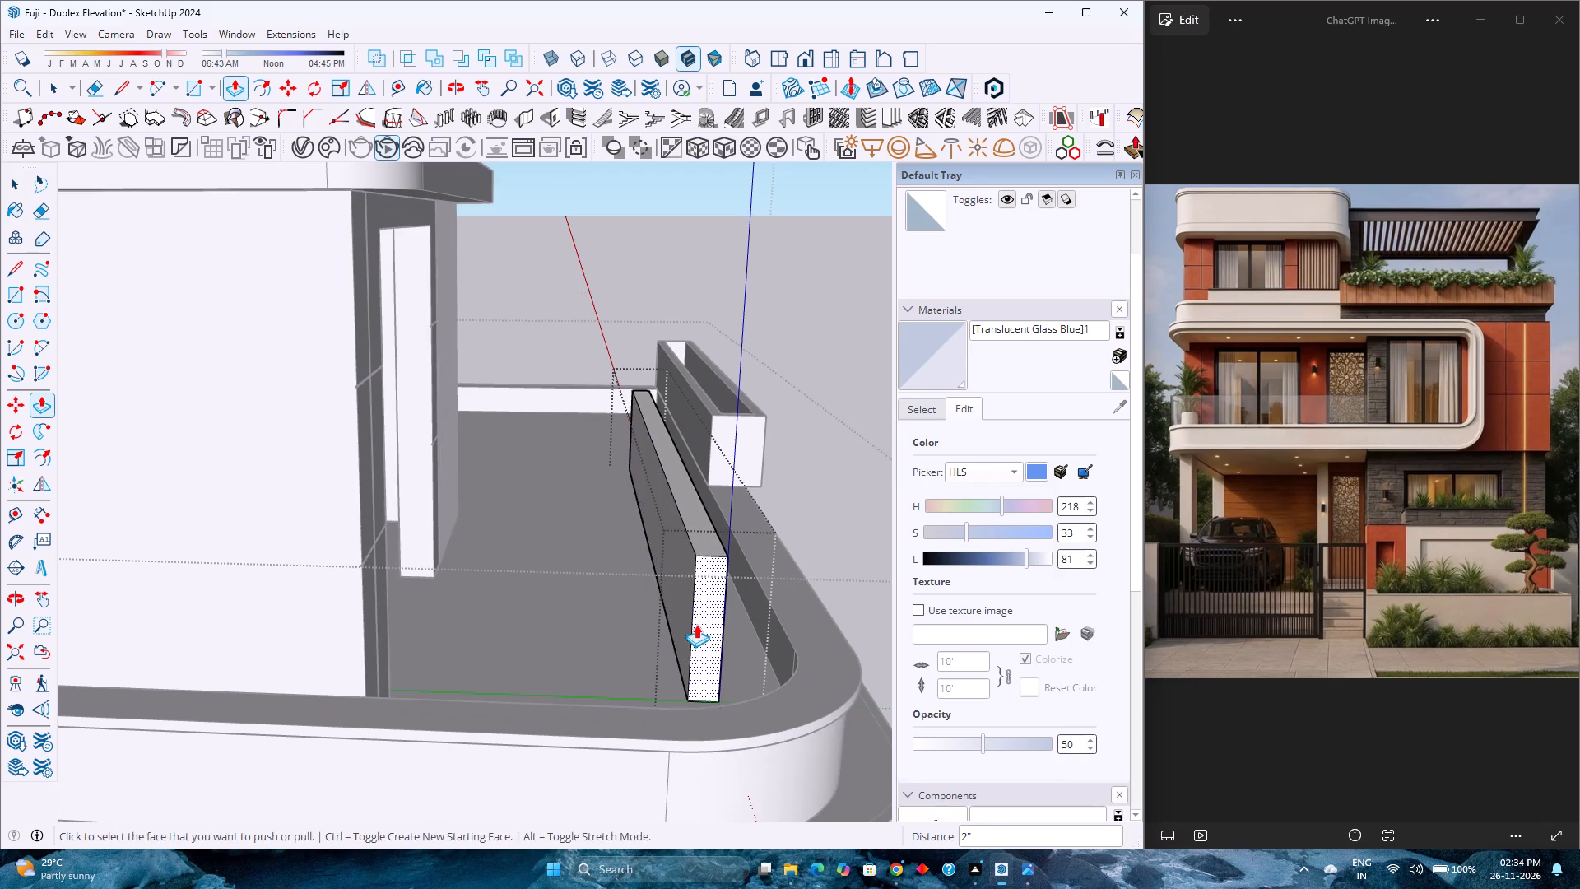
{"action": "middle_click_drag", "start_coordinate": [696, 624], "coordinate": [382, 614]}
{"action": "scroll", "coordinate": [499, 608], "scroll_direction": "down", "scroll_amount": 3}
{"action": "scroll", "coordinate": [612, 641], "scroll_direction": "down", "scroll_amount": 8}
{"action": "middle_click_drag", "start_coordinate": [701, 616], "coordinate": [838, 633]}
{"action": "scroll", "coordinate": [766, 621], "scroll_direction": "up", "scroll_amount": 3}
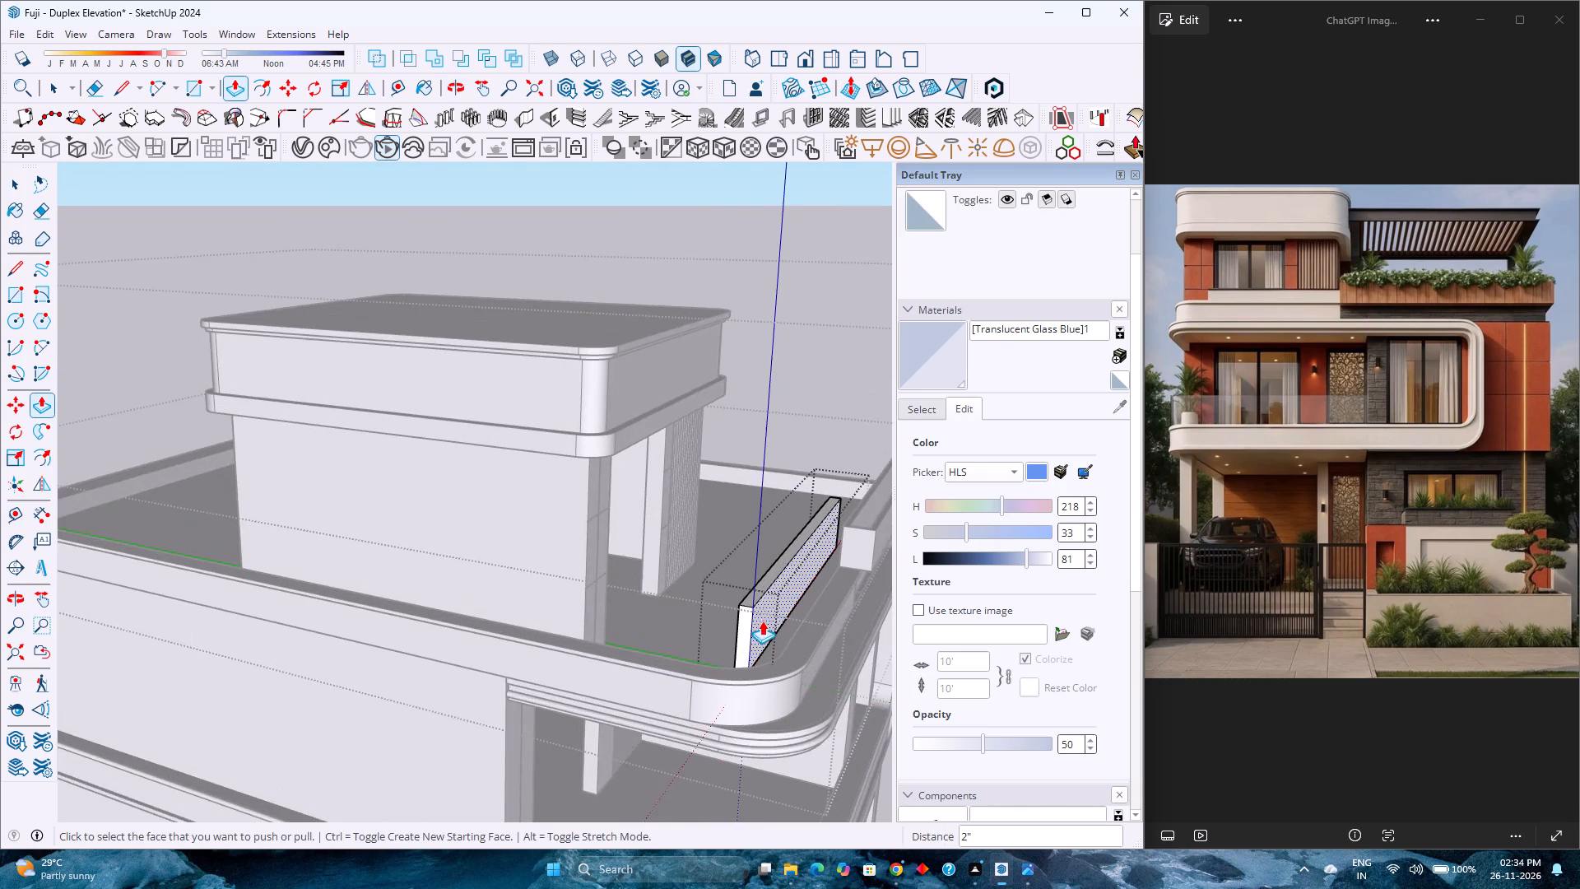
{"action": "scroll", "coordinate": [751, 624], "scroll_direction": "up", "scroll_amount": 4}
{"action": "left_click", "coordinate": [744, 628]}
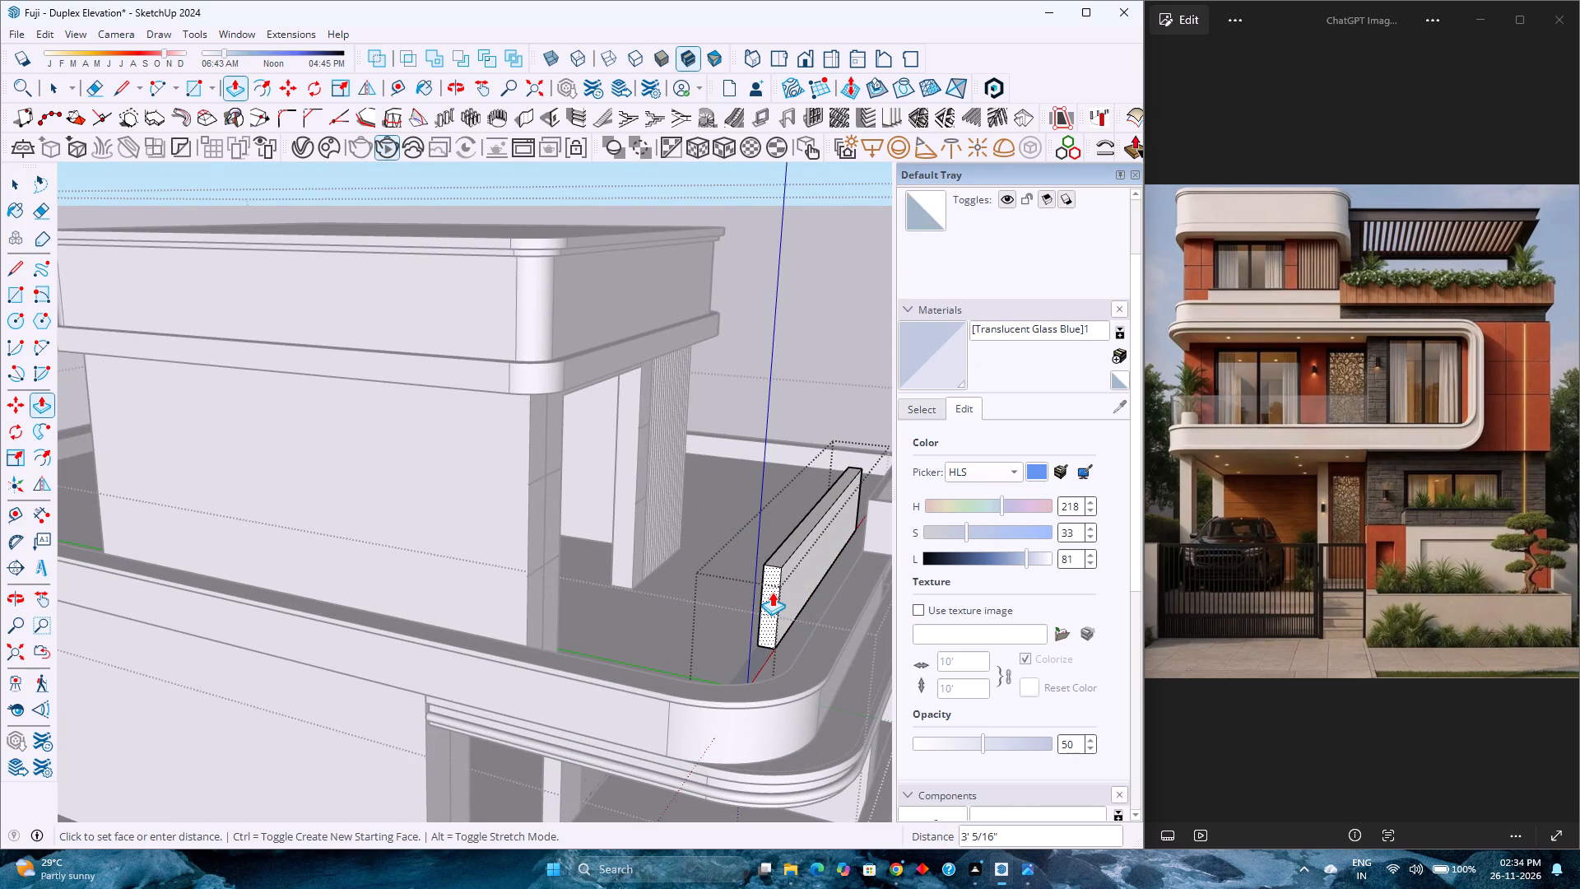
{"action": "key", "text": "2"}
{"action": "key", "text": "apostrophe"}
{"action": "key", "text": "Return"}
{"action": "scroll", "coordinate": [737, 616], "scroll_direction": "down", "scroll_amount": 4}
{"action": "key", "text": "space"}
{"action": "scroll", "coordinate": [737, 616], "scroll_direction": "down", "scroll_amount": 4}
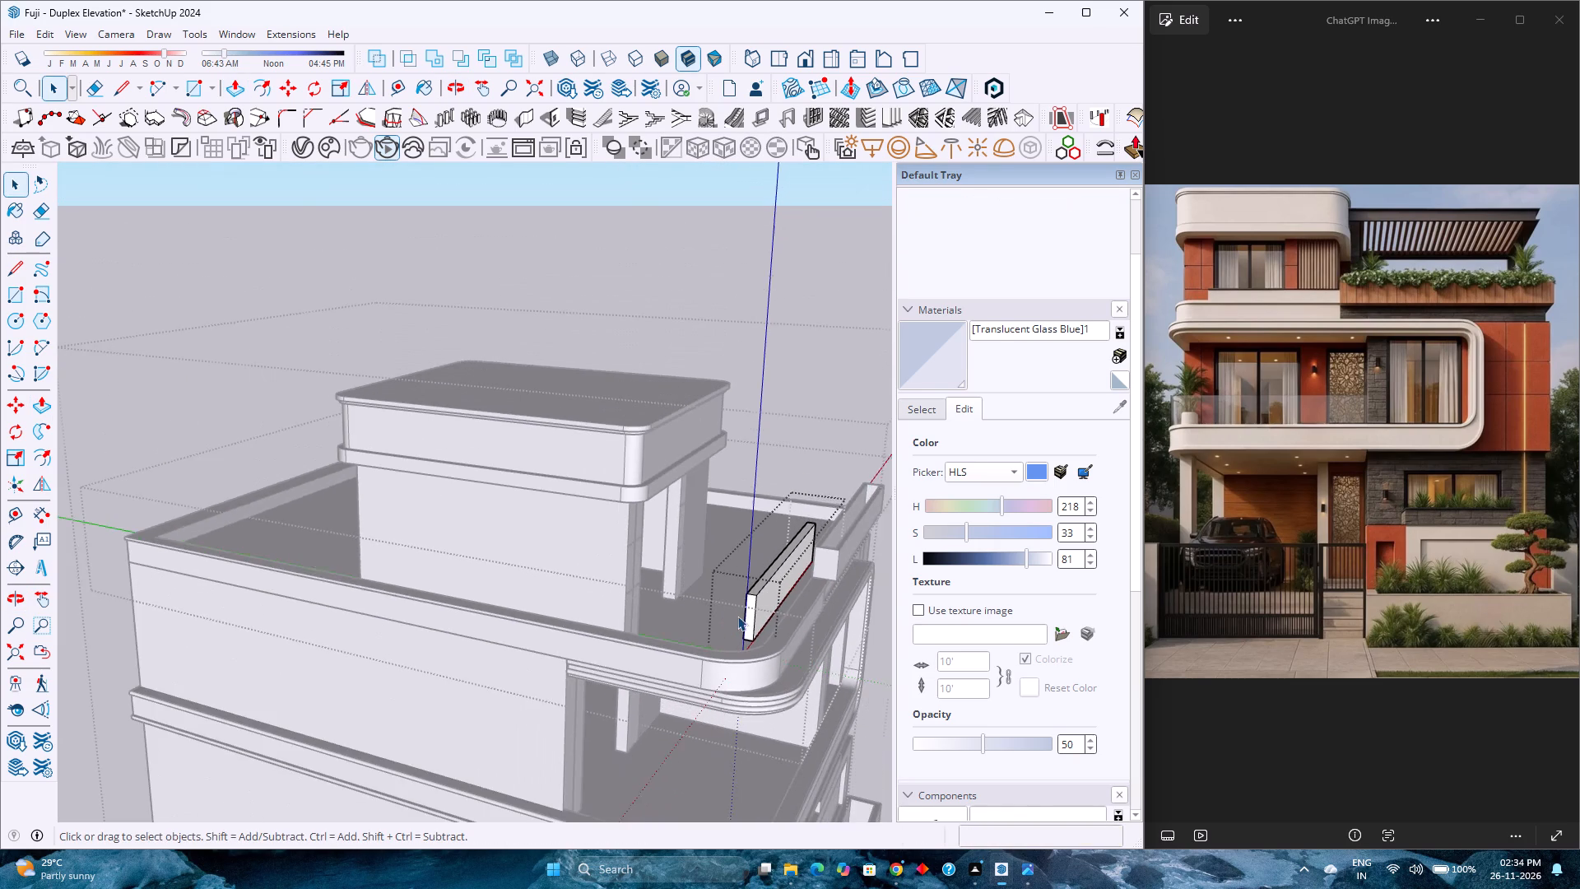
{"action": "key", "text": "Escape"}
Move the low wall about 5'7" to set its bottom end corner on the front parapet's inner base edge beside the planter's end.
{"action": "scroll", "coordinate": [760, 611], "scroll_direction": "up", "scroll_amount": 2}
{"action": "left_click", "coordinate": [764, 592]}
{"action": "scroll", "coordinate": [764, 592], "scroll_direction": "up", "scroll_amount": 2}
{"action": "middle_click_drag", "start_coordinate": [764, 592], "coordinate": [511, 614]}
{"action": "scroll", "coordinate": [511, 614], "scroll_direction": "down", "scroll_amount": 2}
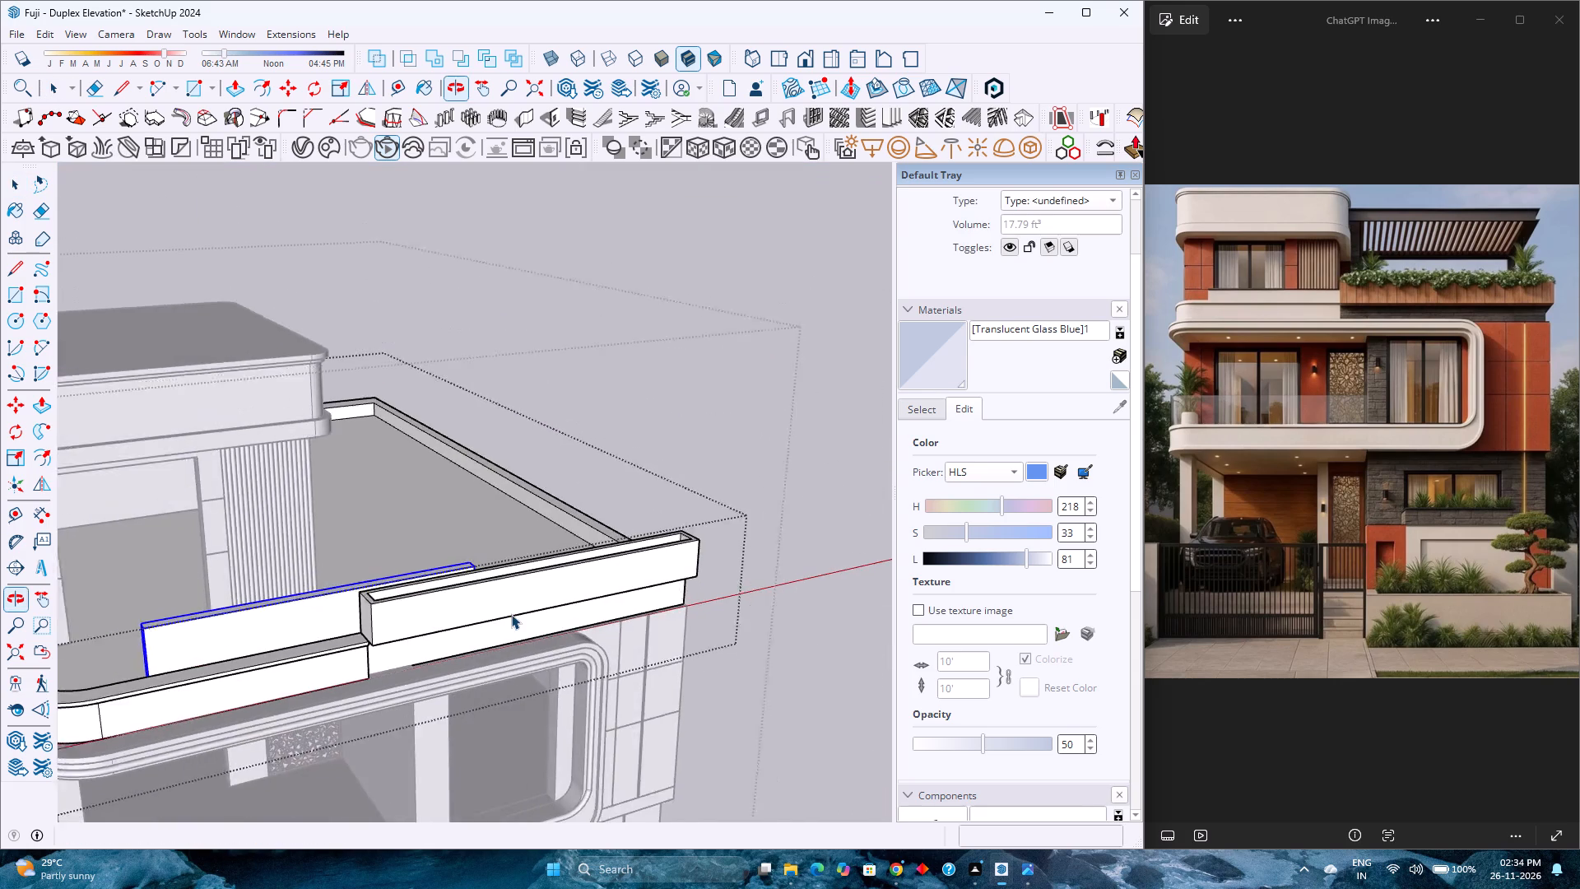
{"action": "scroll", "coordinate": [511, 614], "scroll_direction": "down", "scroll_amount": 4}
{"action": "scroll", "coordinate": [511, 614], "scroll_direction": "up", "scroll_amount": 3}
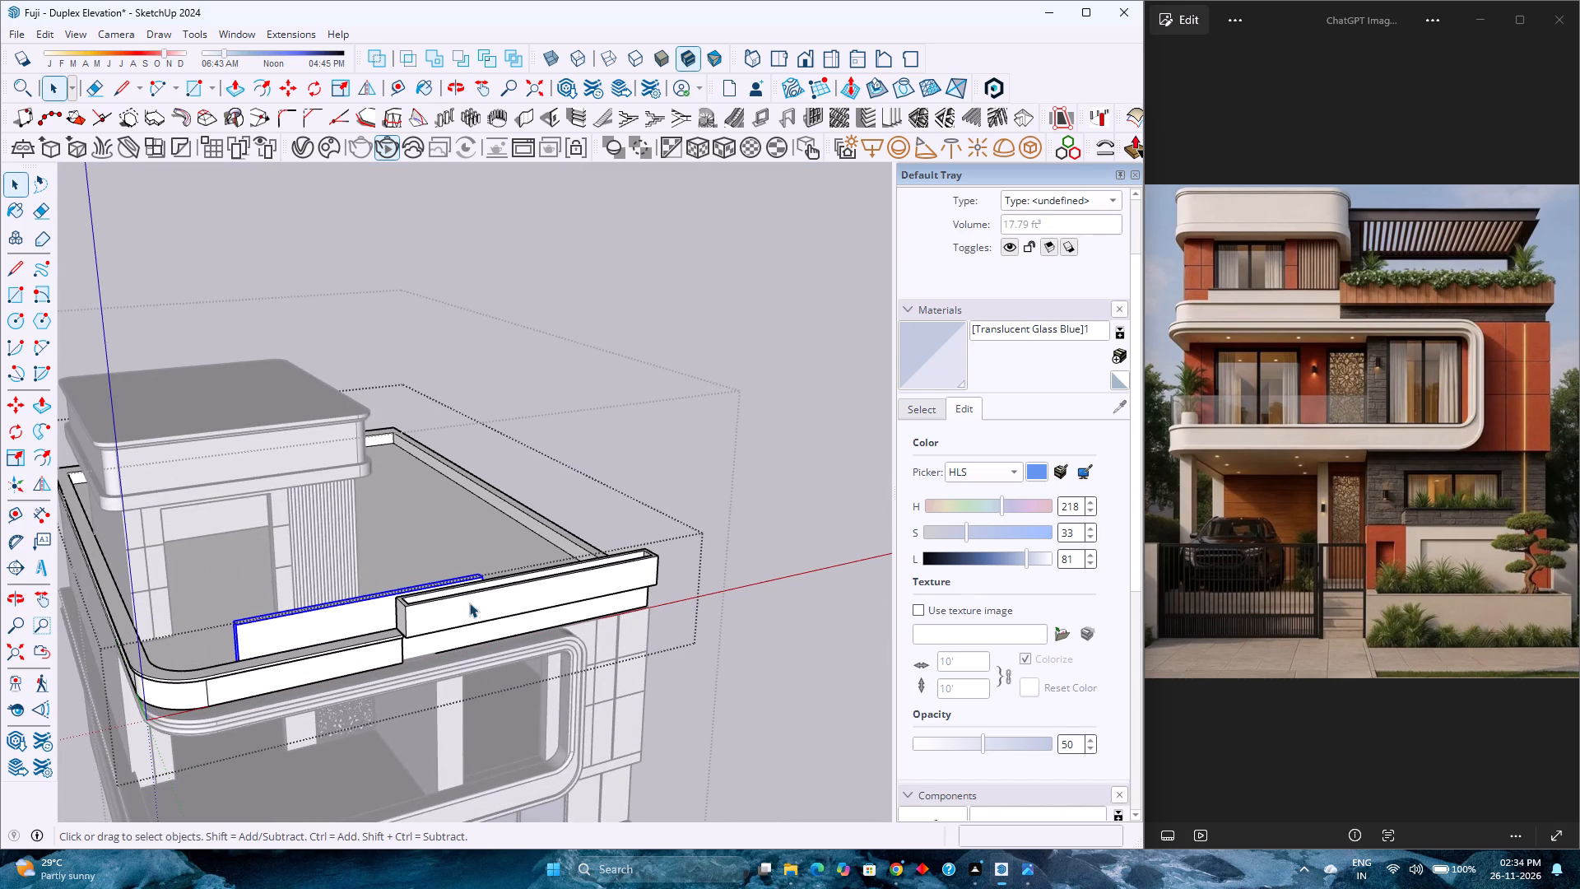
{"action": "scroll", "coordinate": [432, 582], "scroll_direction": "down", "scroll_amount": 2}
{"action": "scroll", "coordinate": [540, 529], "scroll_direction": "down", "scroll_amount": 5}
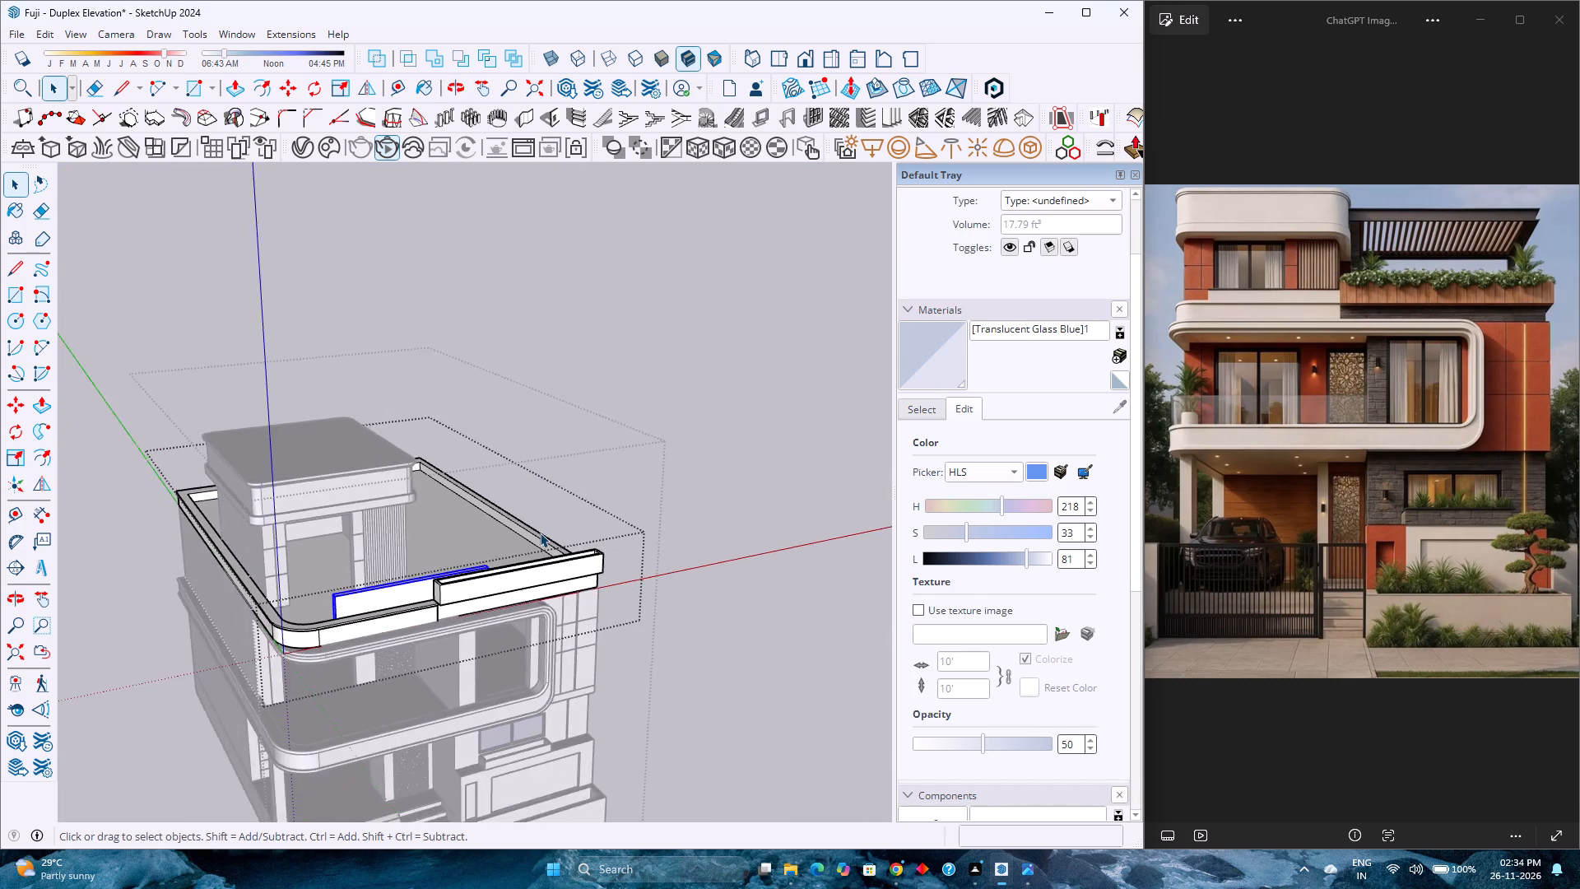
{"action": "scroll", "coordinate": [540, 533], "scroll_direction": "up", "scroll_amount": 4}
{"action": "scroll", "coordinate": [540, 533], "scroll_direction": "down", "scroll_amount": 4}
{"action": "scroll", "coordinate": [540, 533], "scroll_direction": "up", "scroll_amount": 2}
{"action": "scroll", "coordinate": [540, 533], "scroll_direction": "down", "scroll_amount": 2}
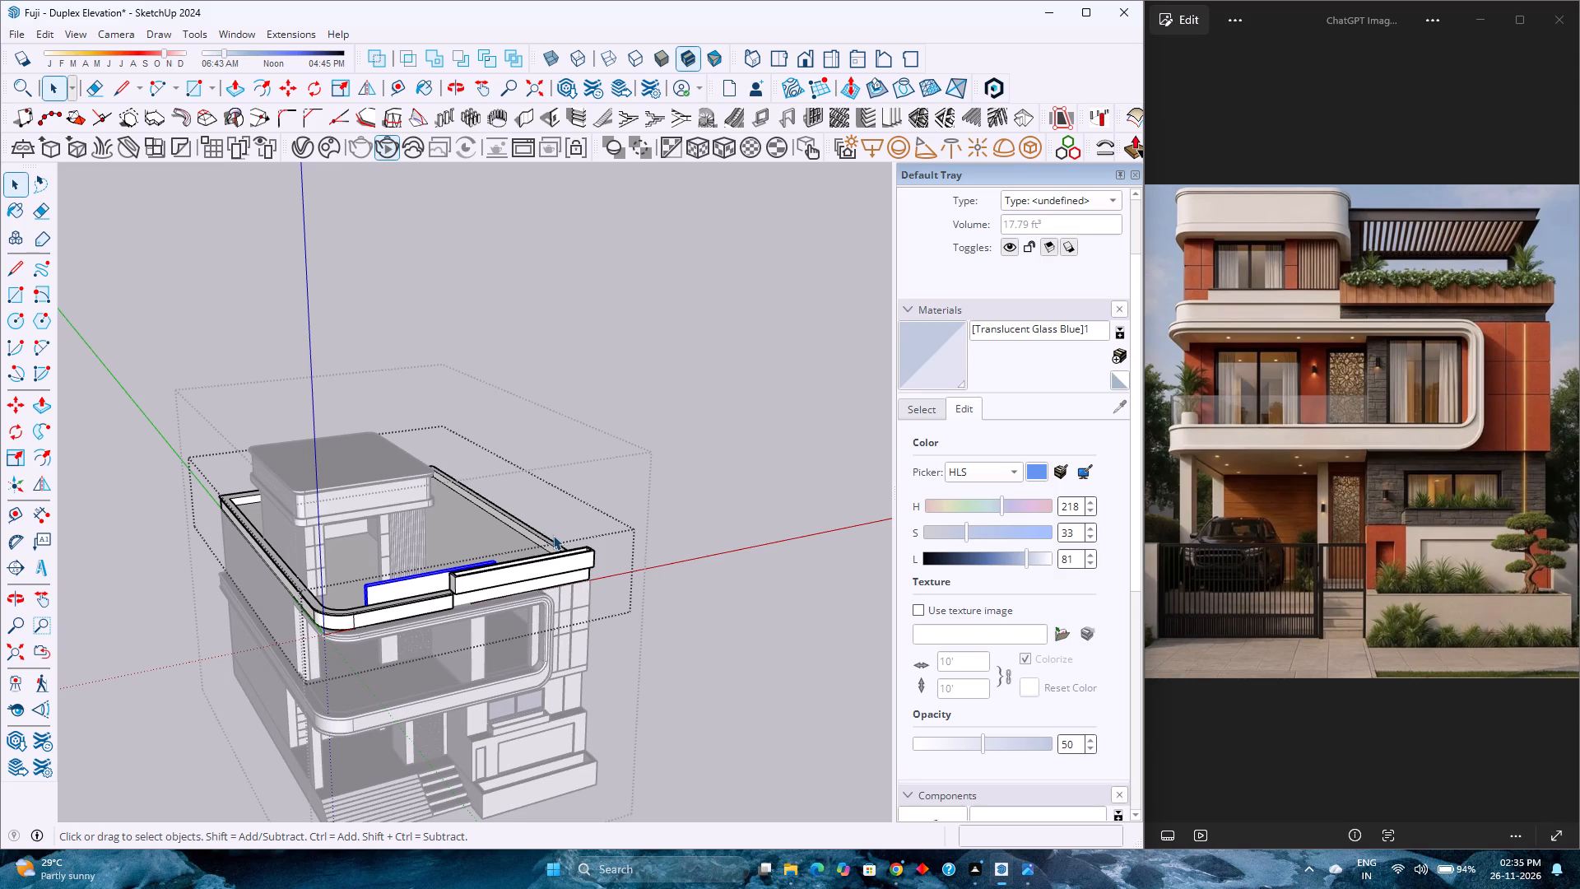
{"action": "key", "text": "m"}
{"action": "scroll", "coordinate": [404, 573], "scroll_direction": "up", "scroll_amount": 2}
{"action": "middle_click_drag", "start_coordinate": [407, 580], "coordinate": [416, 591]}
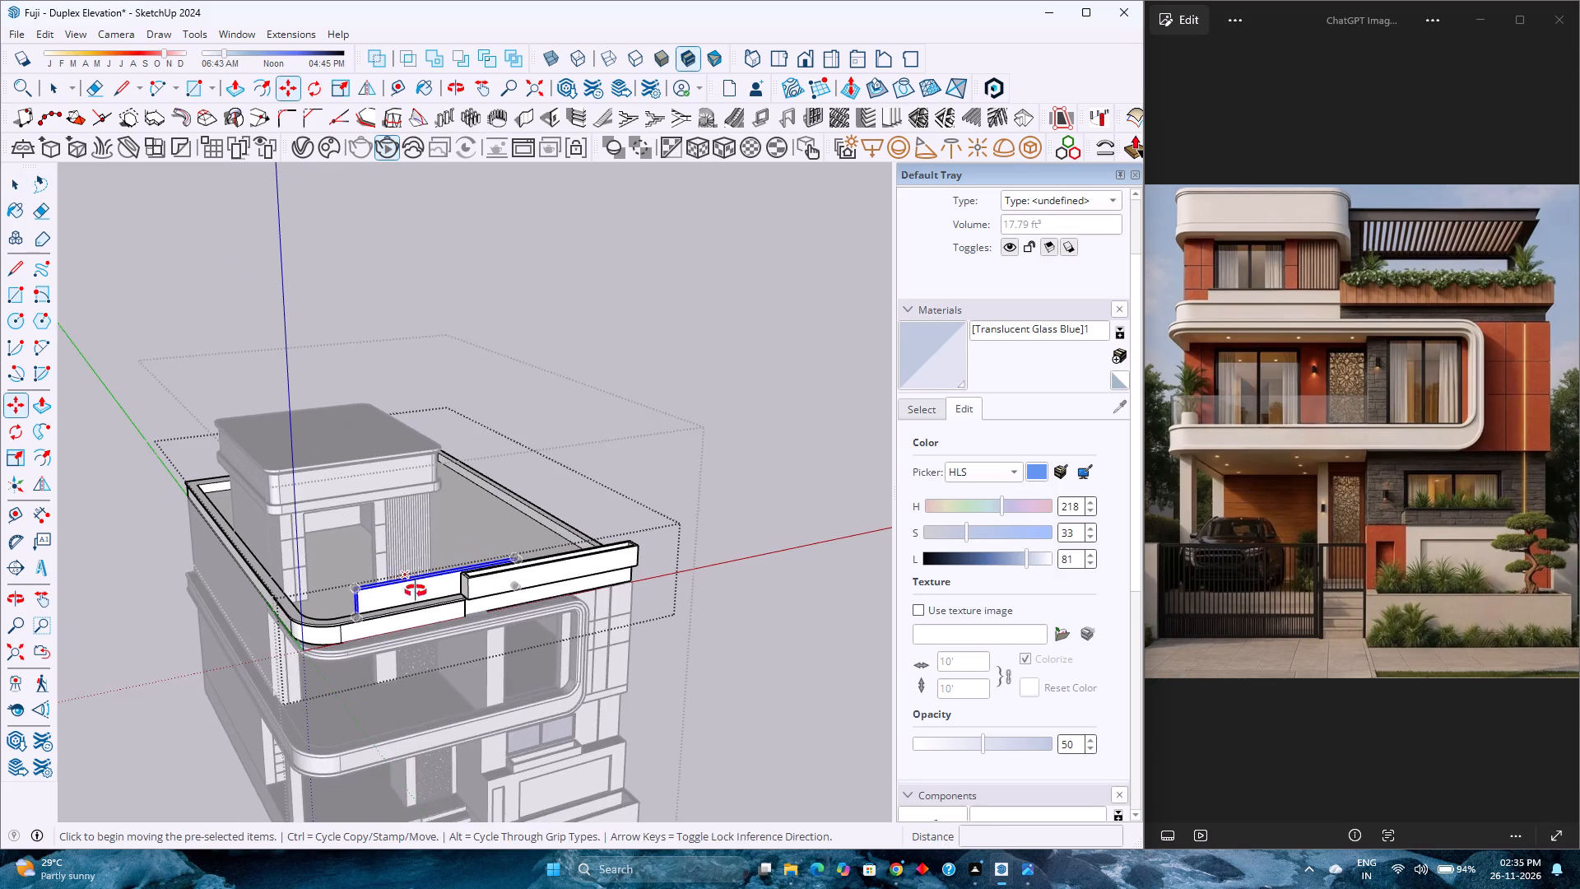
{"action": "middle_click_drag", "start_coordinate": [416, 591], "coordinate": [636, 682]}
{"action": "middle_click", "coordinate": [636, 682]}
{"action": "scroll", "coordinate": [569, 652], "scroll_direction": "up", "scroll_amount": 1}
{"action": "scroll", "coordinate": [569, 652], "scroll_direction": "down", "scroll_amount": 2}
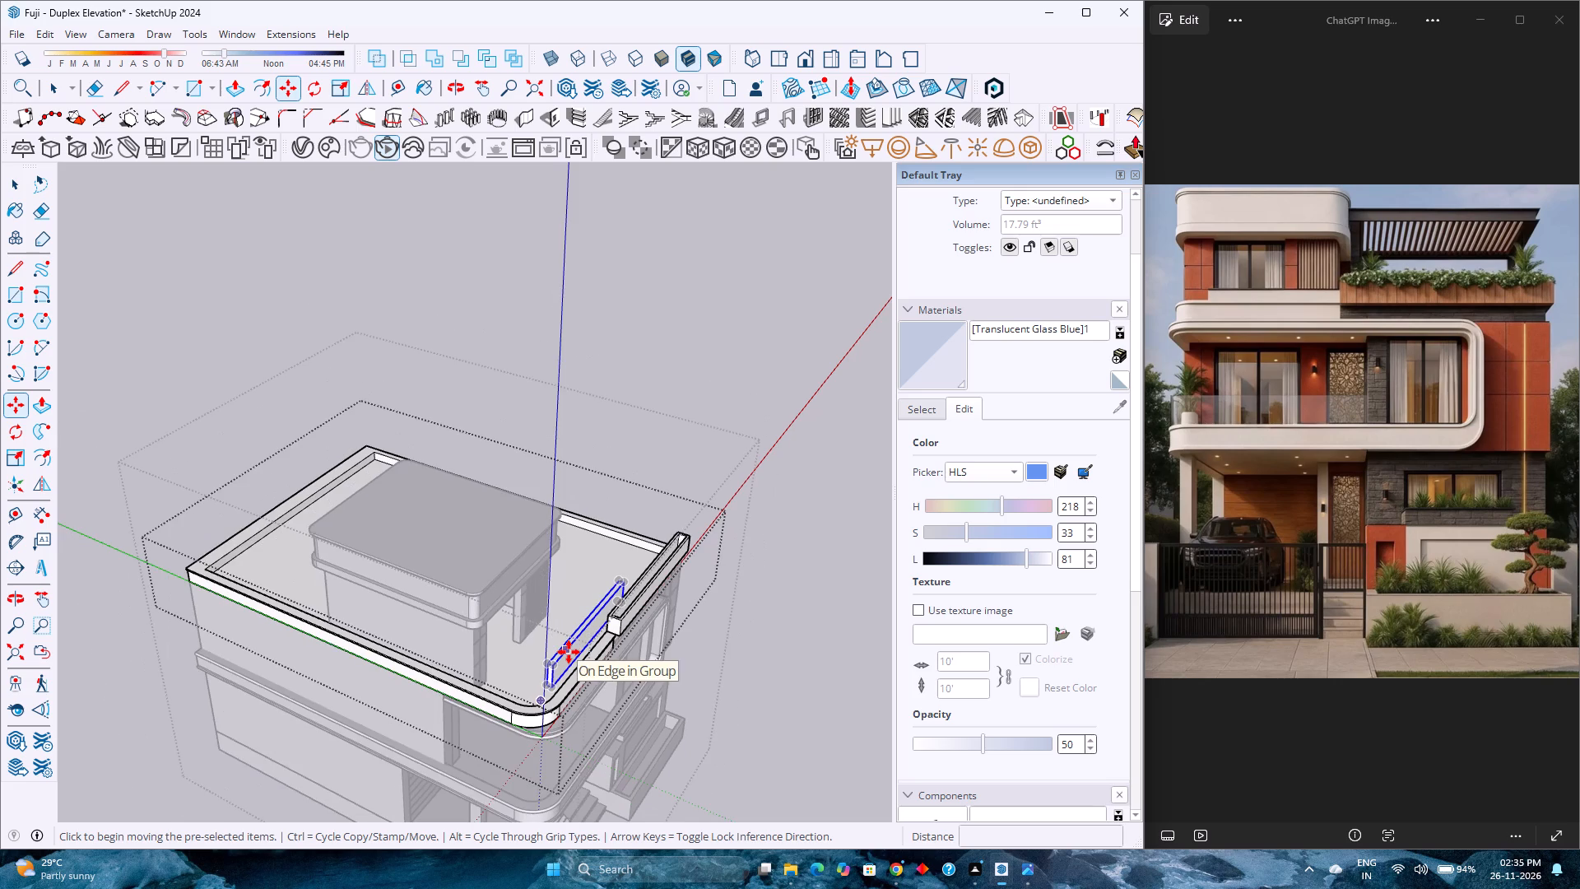
{"action": "scroll", "coordinate": [569, 654], "scroll_direction": "up", "scroll_amount": 2}
{"action": "middle_click_drag", "start_coordinate": [578, 676], "coordinate": [555, 562], "text": "shift"}
{"action": "middle_click", "coordinate": [555, 562], "text": "shift"}
{"action": "middle_click_drag", "start_coordinate": [564, 582], "coordinate": [821, 742]}
{"action": "middle_click", "coordinate": [821, 742]}
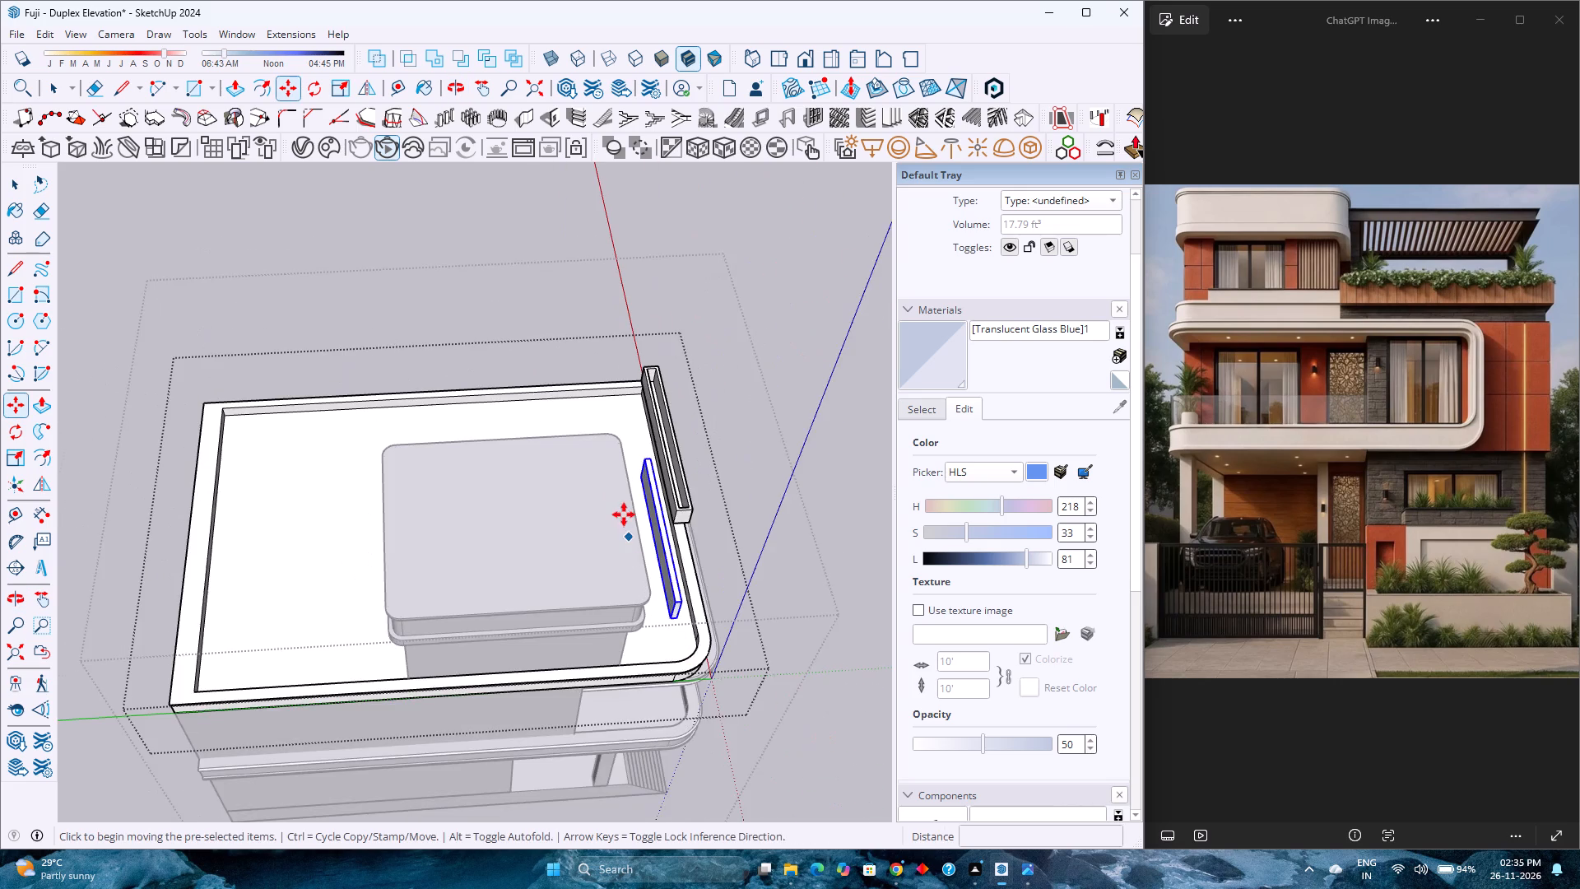
{"action": "scroll", "coordinate": [624, 514], "scroll_direction": "up", "scroll_amount": 3}
{"action": "scroll", "coordinate": [693, 520], "scroll_direction": "up", "scroll_amount": 2}
{"action": "middle_click_drag", "start_coordinate": [708, 561], "coordinate": [463, 520]}
{"action": "middle_click", "coordinate": [463, 520]}
{"action": "scroll", "coordinate": [568, 557], "scroll_direction": "up", "scroll_amount": 3}
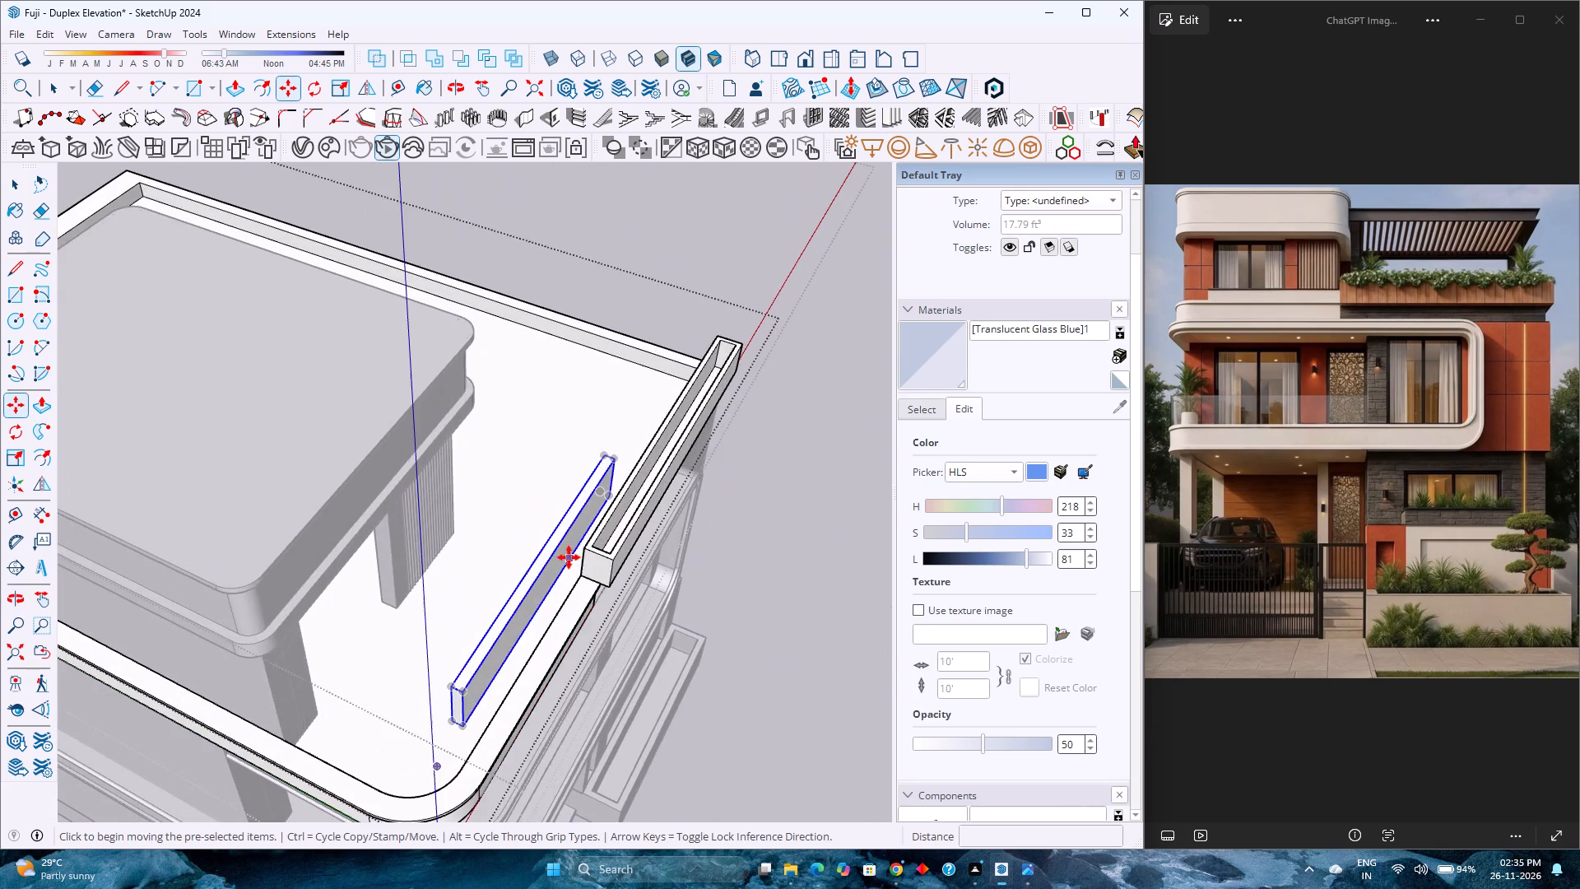
{"action": "scroll", "coordinate": [574, 553], "scroll_direction": "up", "scroll_amount": 9}
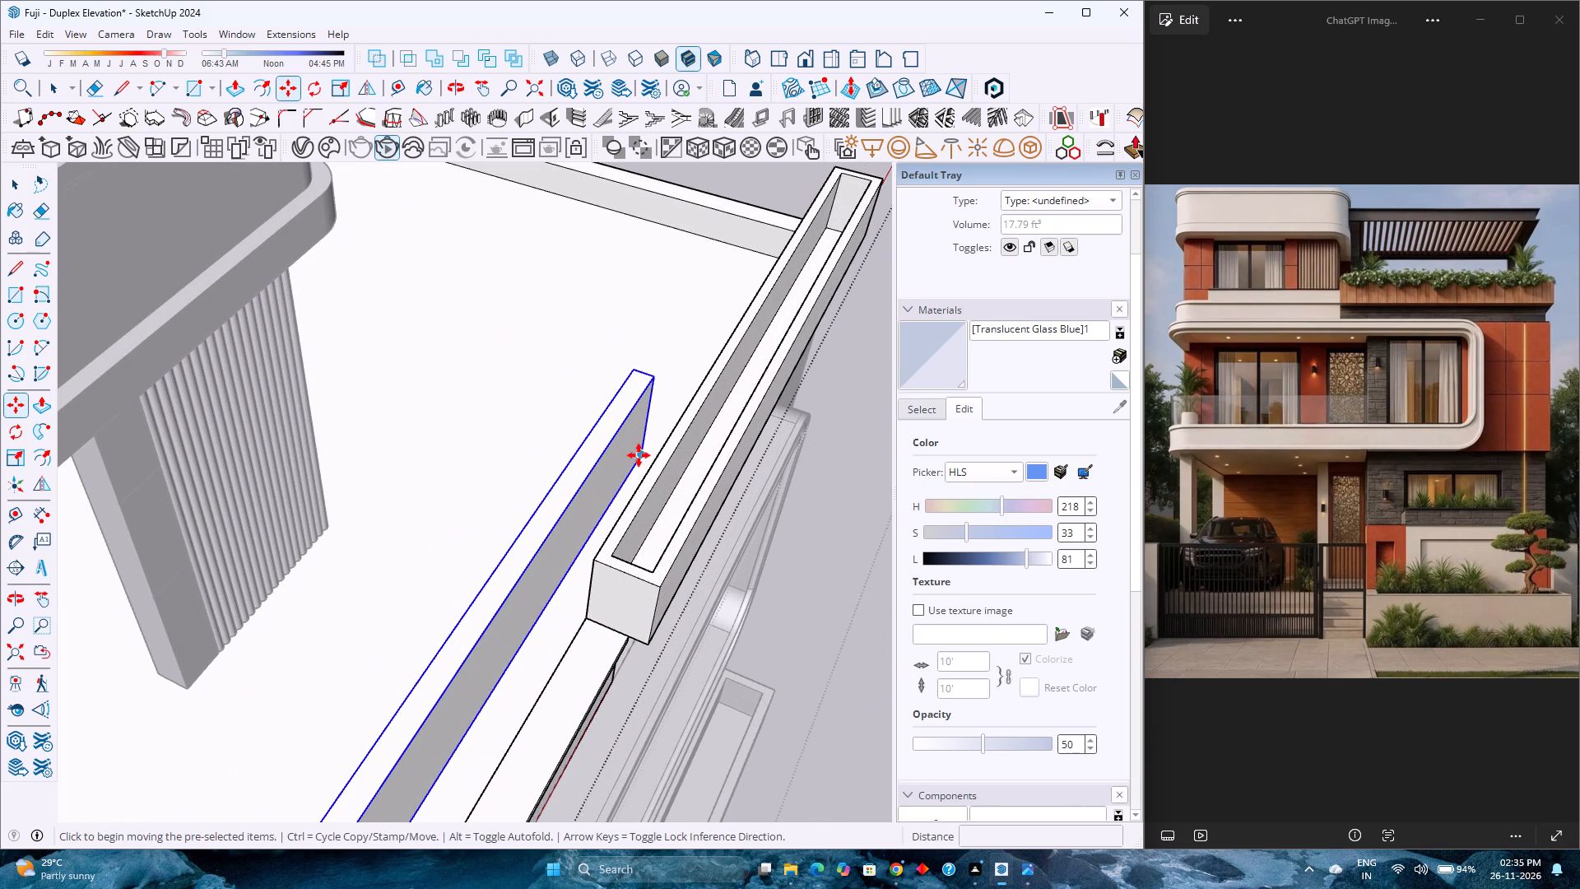
{"action": "left_click", "coordinate": [639, 455]}
{"action": "scroll", "coordinate": [586, 621], "scroll_direction": "up", "scroll_amount": 2}
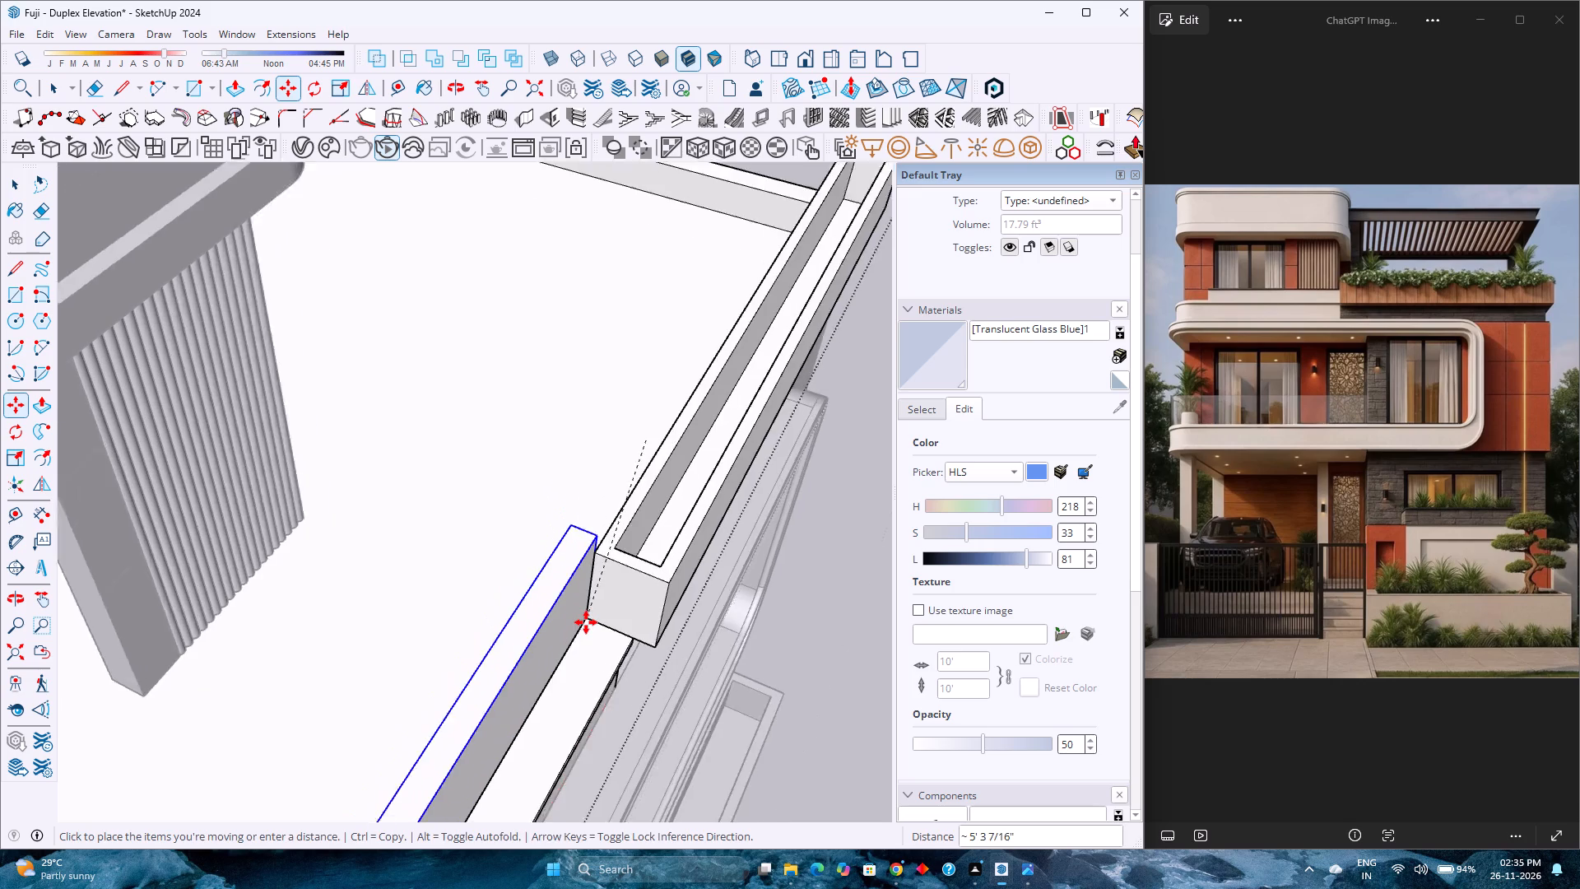
{"action": "scroll", "coordinate": [586, 622], "scroll_direction": "up", "scroll_amount": 2}
{"action": "middle_click_drag", "start_coordinate": [586, 622], "coordinate": [666, 556]}
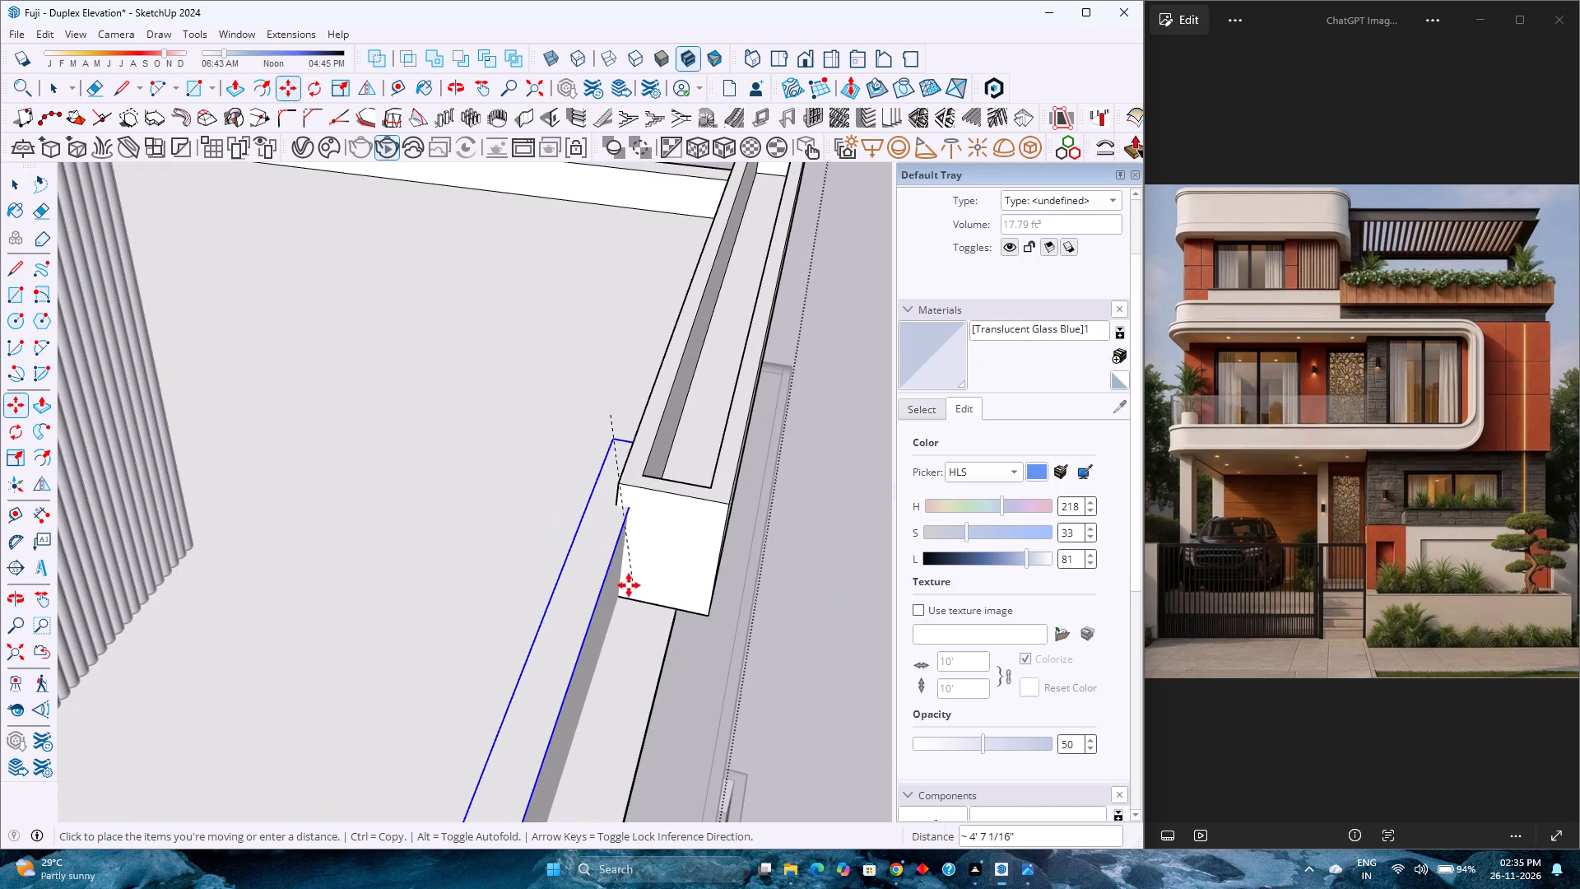
{"action": "scroll", "coordinate": [580, 610], "scroll_direction": "up", "scroll_amount": 4}
{"action": "middle_click_drag", "start_coordinate": [580, 610], "coordinate": [597, 598]}
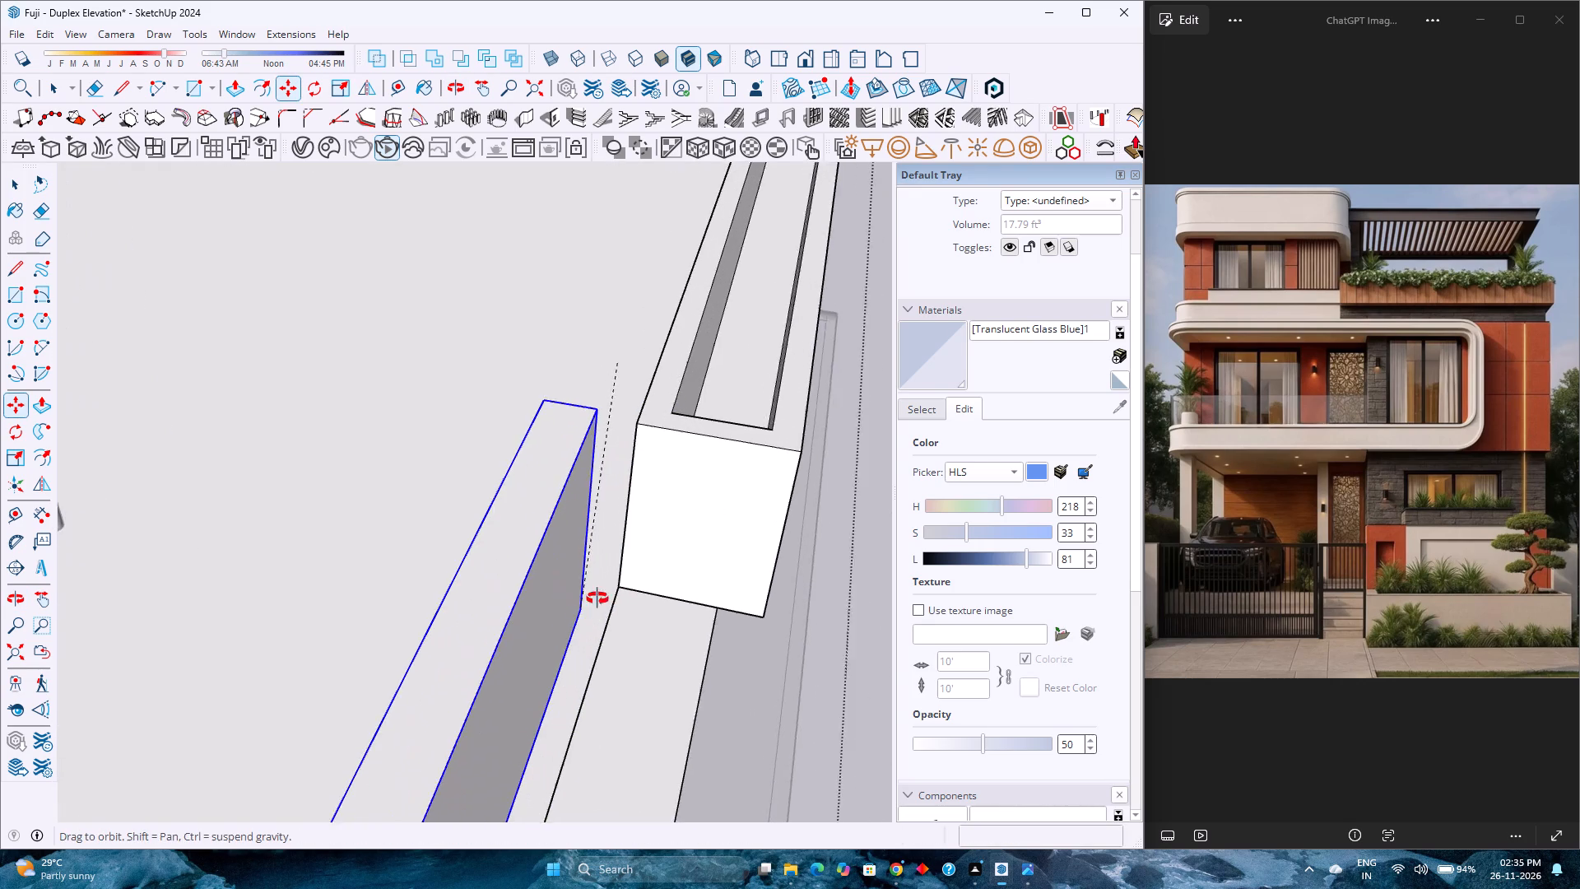
{"action": "middle_click_drag", "start_coordinate": [597, 598], "coordinate": [958, 478]}
{"action": "middle_click", "coordinate": [959, 478]}
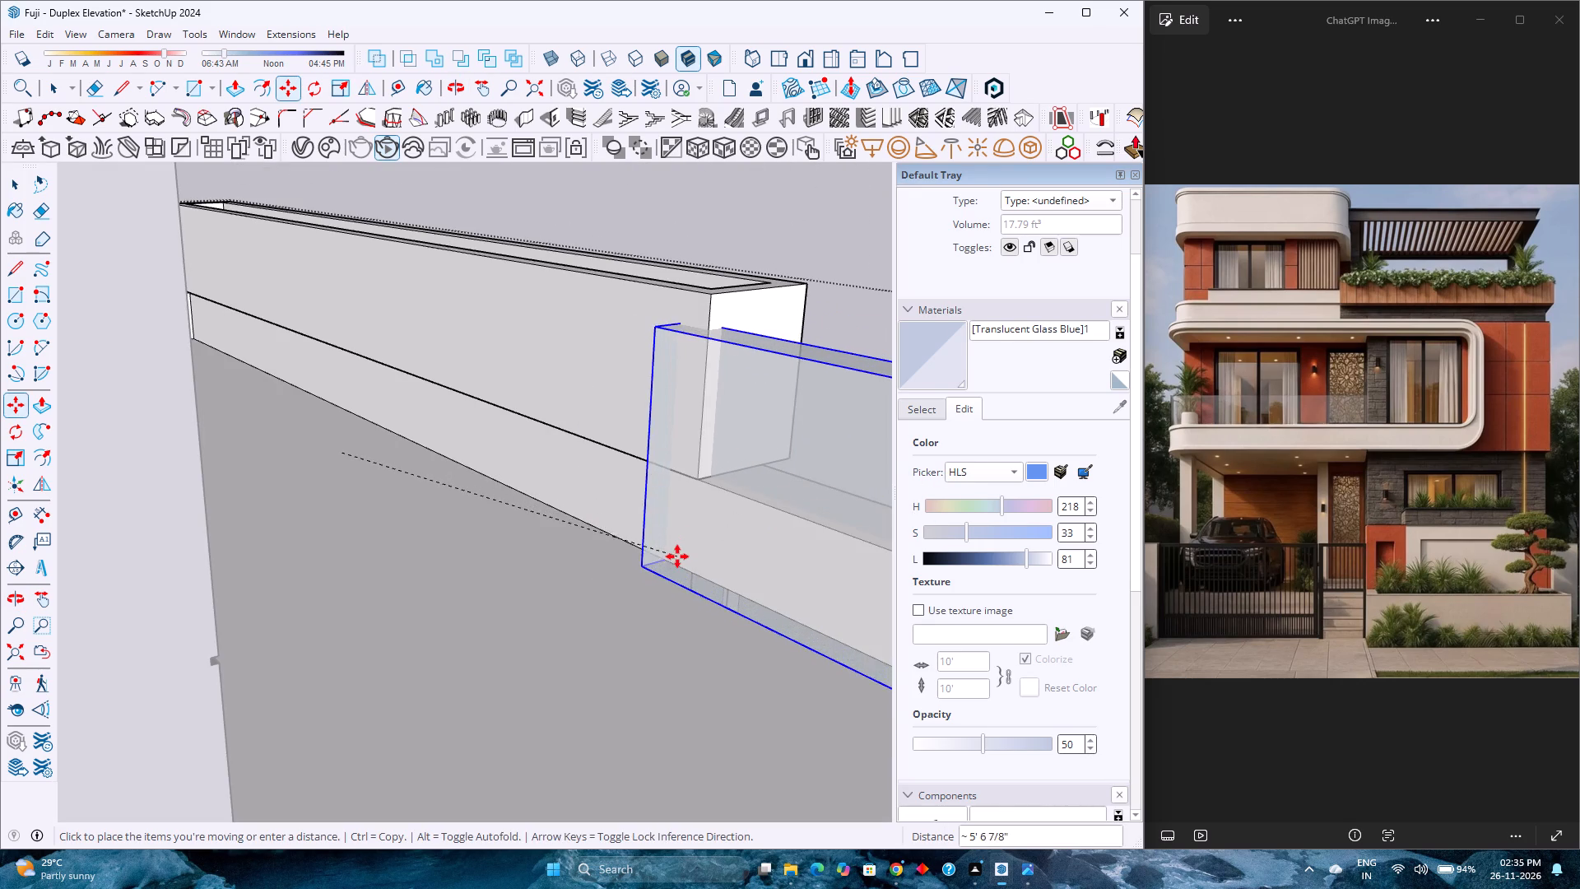
{"action": "left_click", "coordinate": [676, 562]}
{"action": "scroll", "coordinate": [588, 562], "scroll_direction": "down", "scroll_amount": 3}
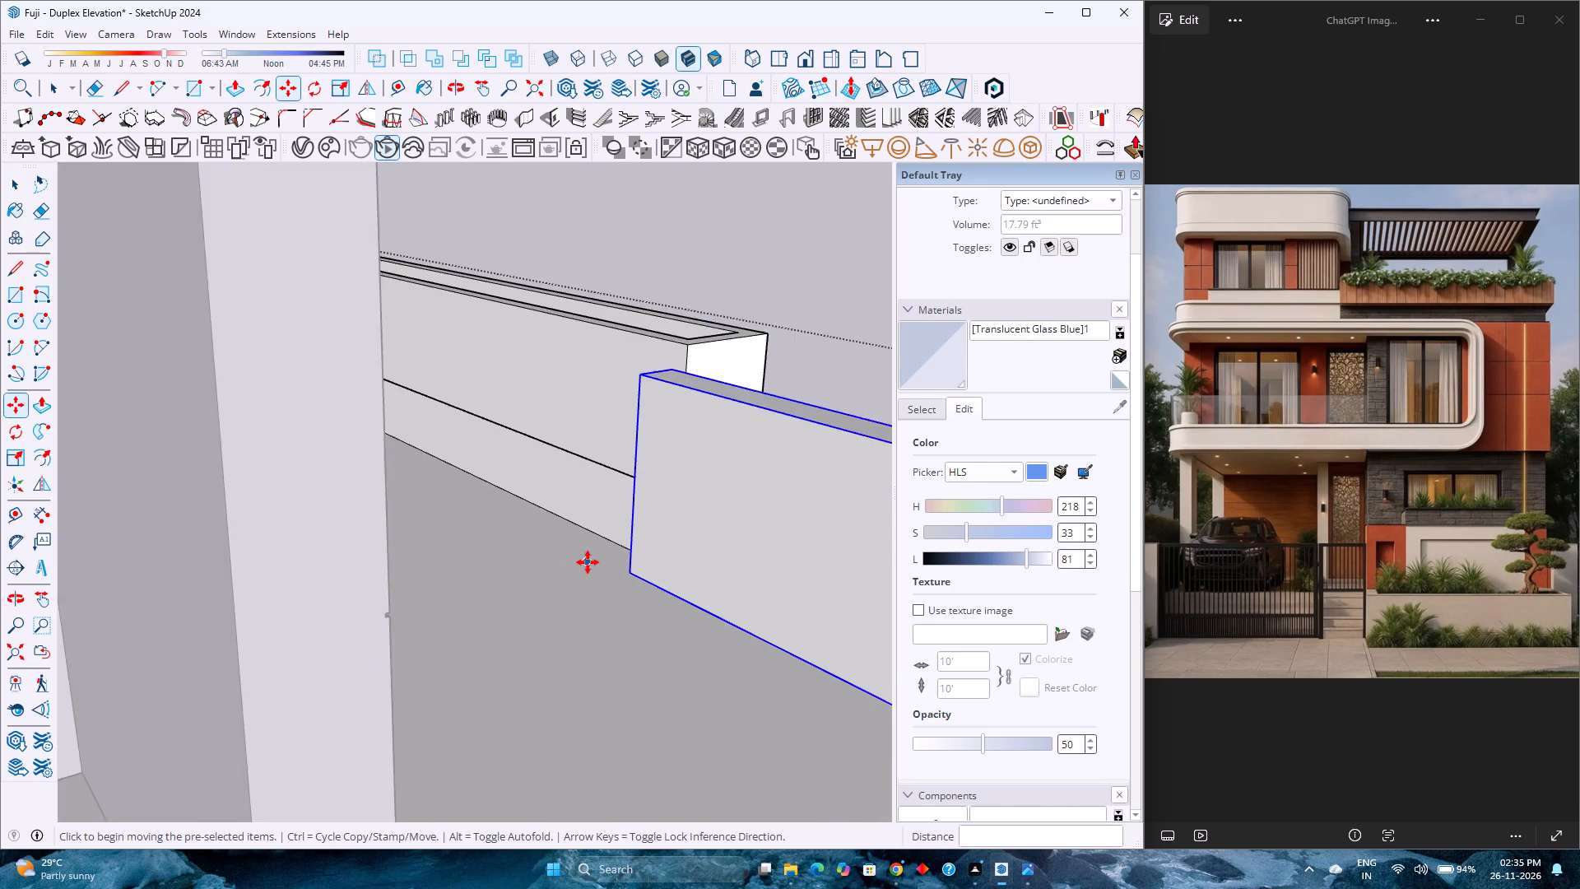
Shift the low wall about 4" along the red axis so its end lines up with the planter's end corner.
{"action": "middle_click_drag", "start_coordinate": [588, 562], "coordinate": [1277, 745]}
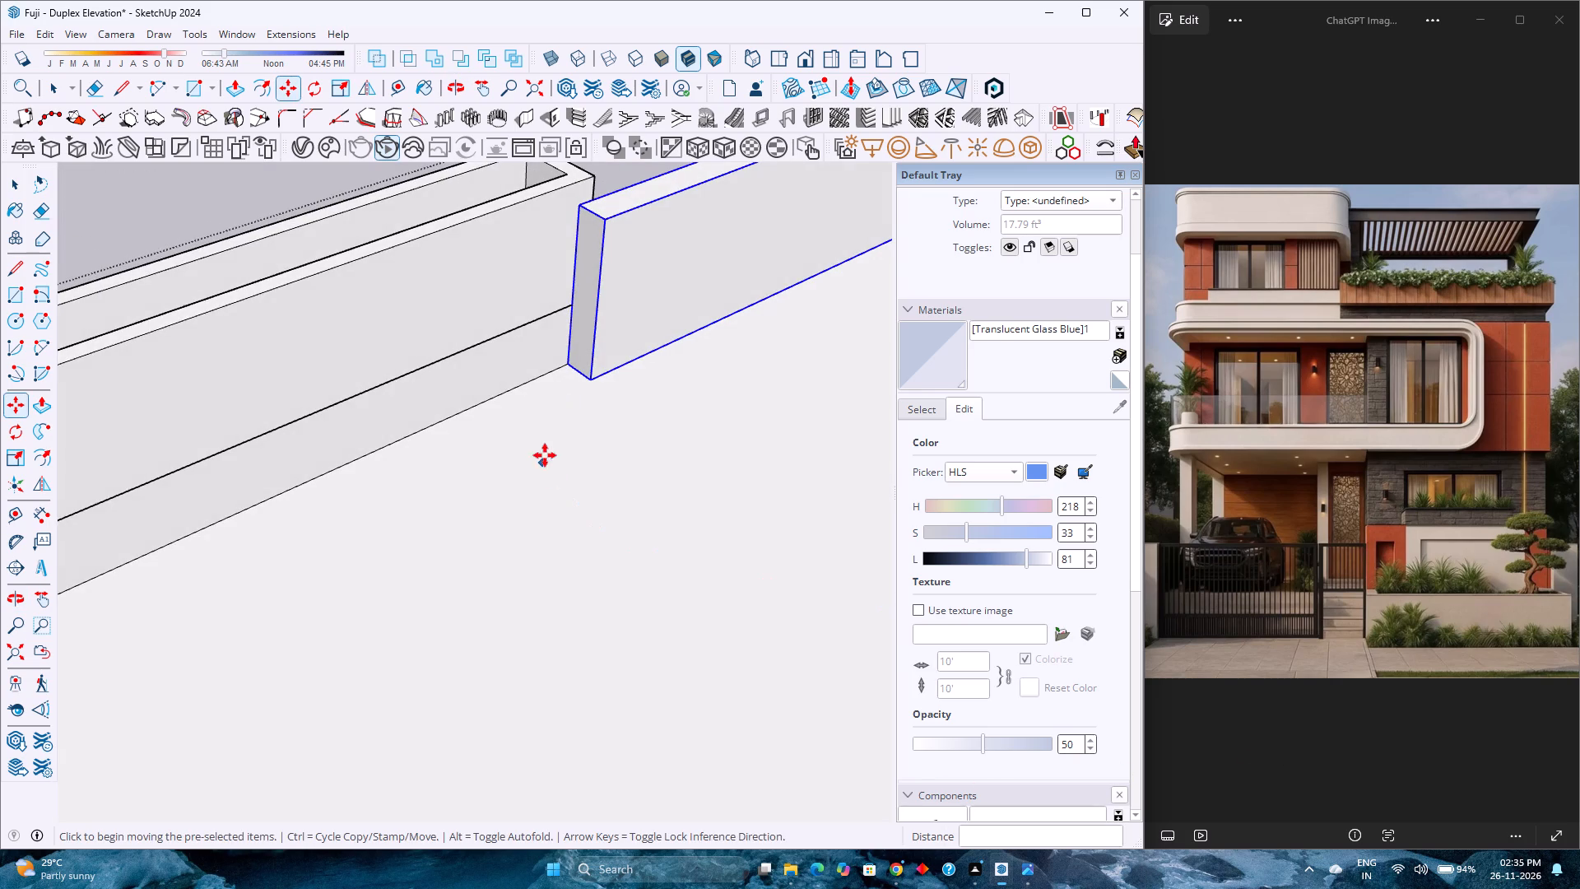
{"action": "scroll", "coordinate": [550, 449], "scroll_direction": "up", "scroll_amount": 2}
{"action": "middle_click_drag", "start_coordinate": [574, 421], "coordinate": [539, 624], "text": "shift"}
{"action": "middle_click", "coordinate": [539, 624]}
{"action": "scroll", "coordinate": [527, 560], "scroll_direction": "up", "scroll_amount": 3}
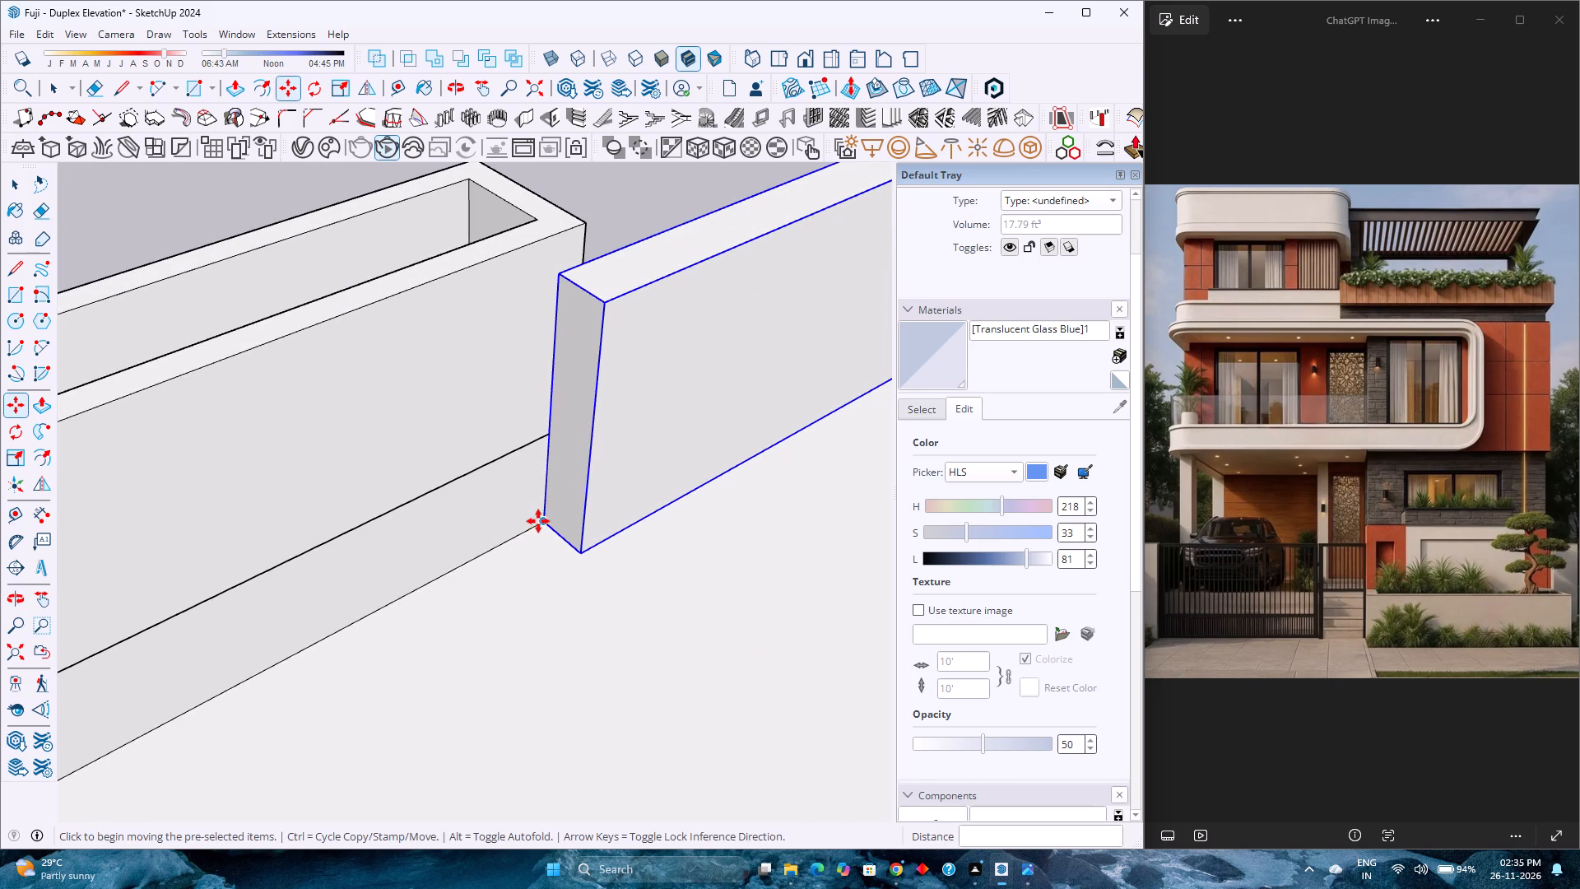
{"action": "left_click", "coordinate": [538, 521]}
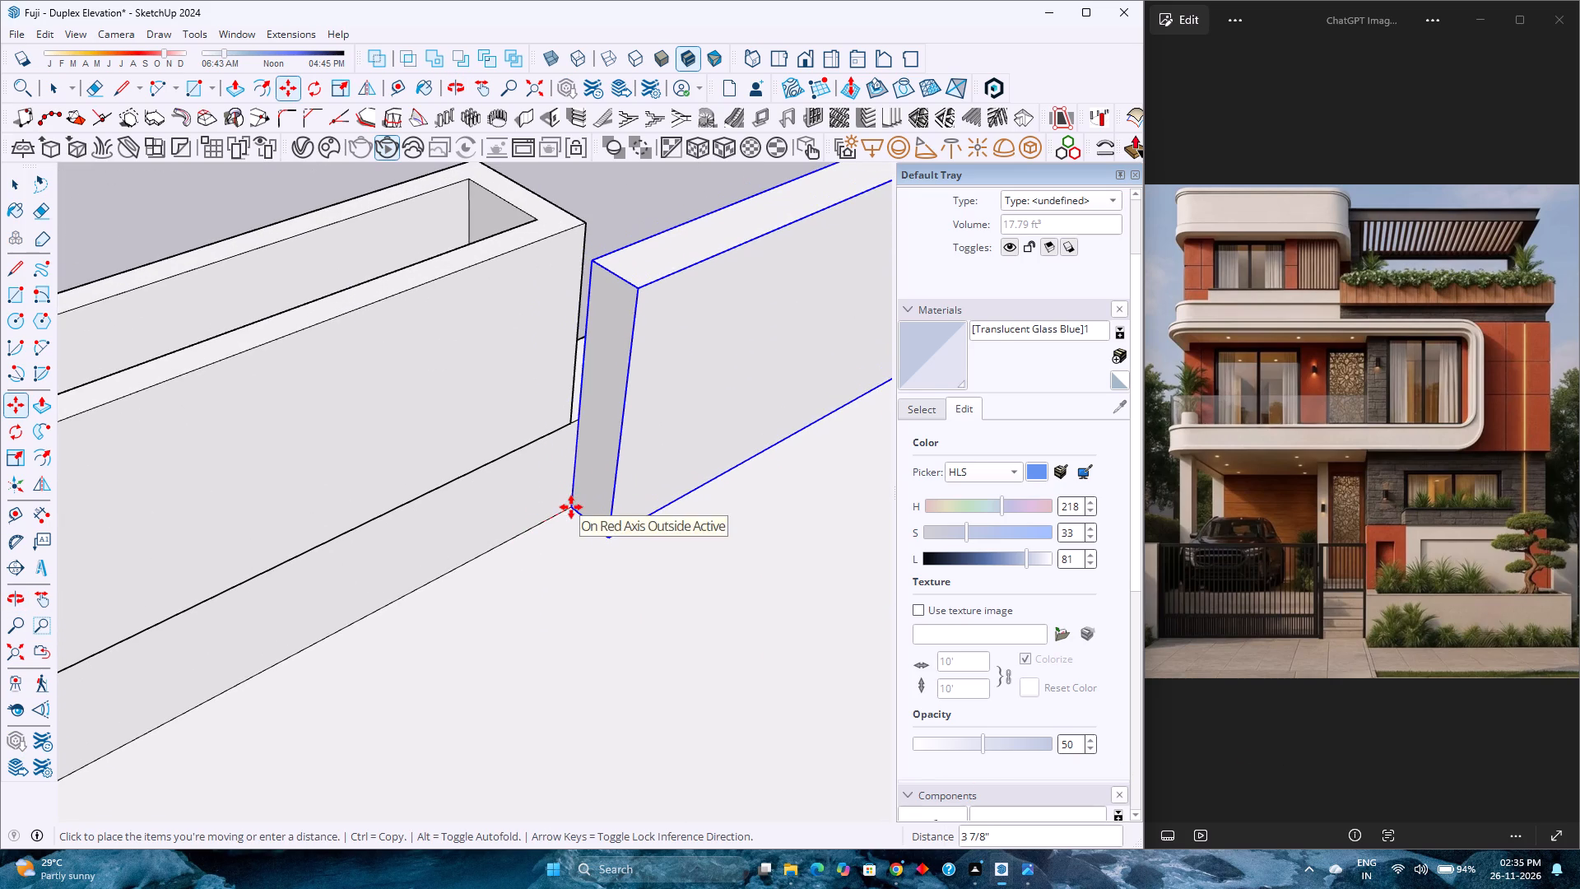
{"action": "left_click", "coordinate": [568, 510]}
Open the low wall group and push its end face at the curved parapet corner in by 3'8".
{"action": "scroll", "coordinate": [506, 520], "scroll_direction": "down", "scroll_amount": 2}
{"action": "middle_click_drag", "start_coordinate": [506, 520], "coordinate": [792, 576]}
{"action": "middle_click", "coordinate": [792, 576]}
{"action": "scroll", "coordinate": [447, 478], "scroll_direction": "down", "scroll_amount": 4}
{"action": "middle_click_drag", "start_coordinate": [446, 477], "coordinate": [810, 540]}
{"action": "scroll", "coordinate": [810, 540], "scroll_direction": "down", "scroll_amount": 5}
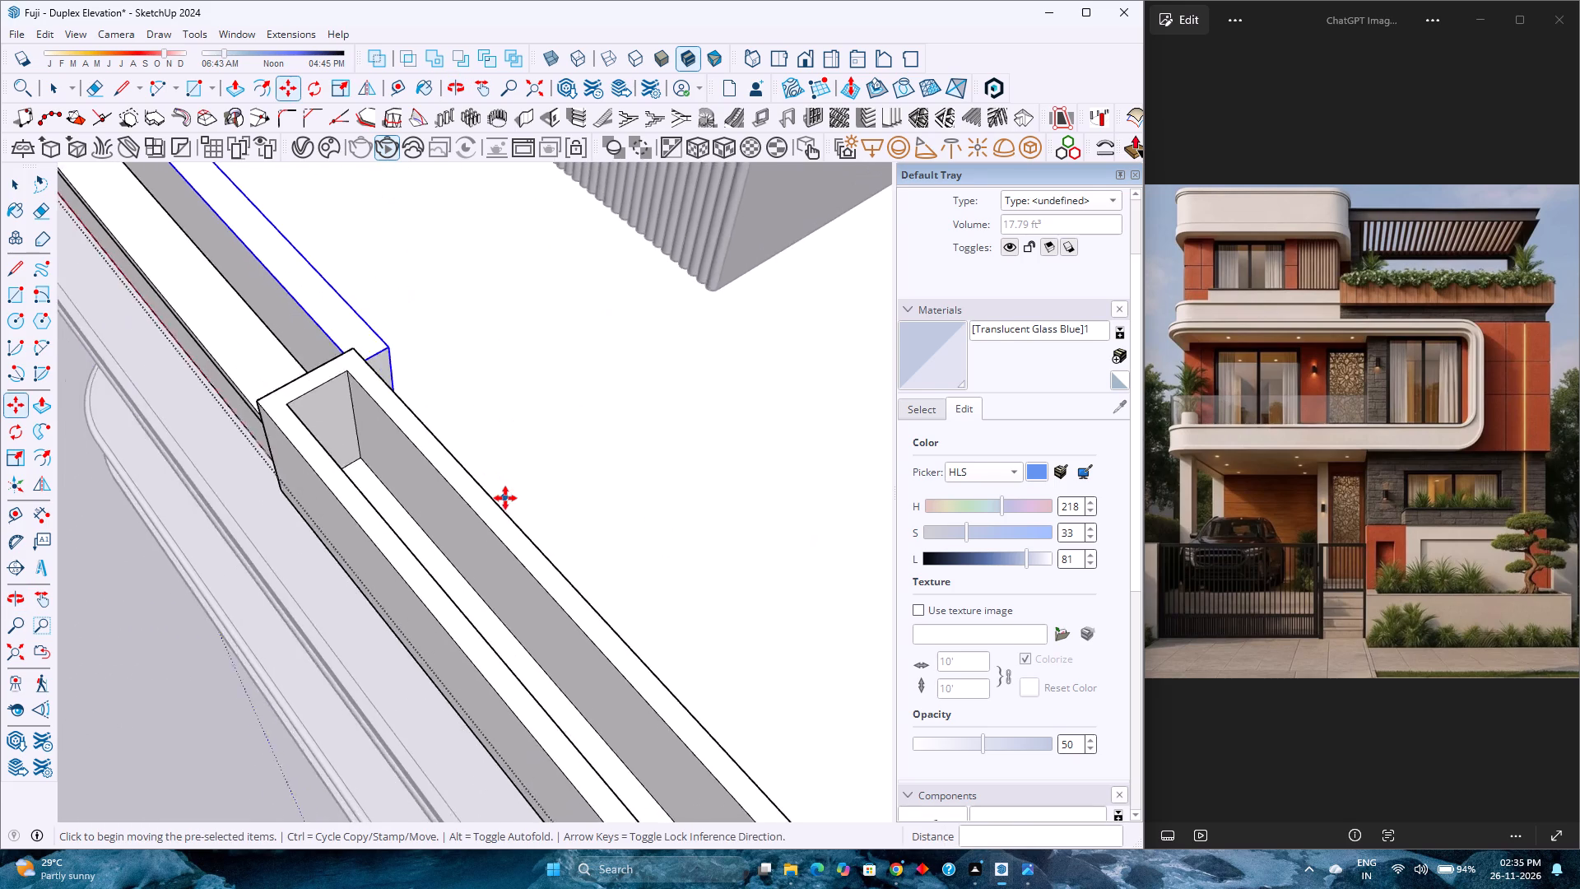
{"action": "scroll", "coordinate": [505, 498], "scroll_direction": "down", "scroll_amount": 8}
{"action": "middle_click_drag", "start_coordinate": [423, 469], "coordinate": [426, 580], "text": "shift"}
{"action": "middle_click_drag", "start_coordinate": [303, 561], "coordinate": [801, 546]}
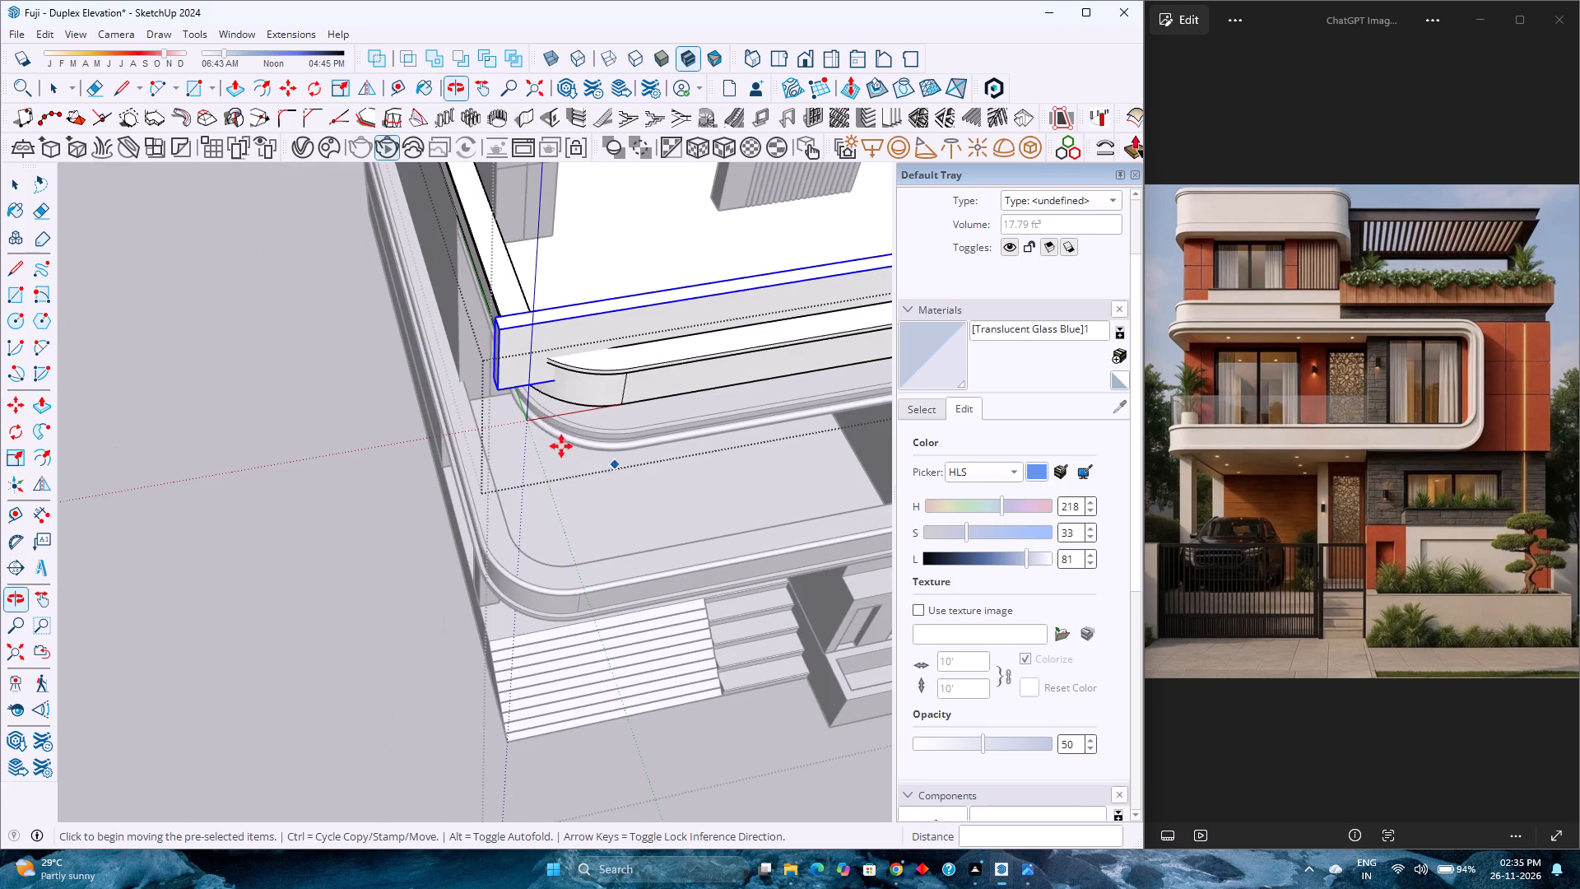
{"action": "scroll", "coordinate": [537, 384], "scroll_direction": "up", "scroll_amount": 14, "text": "shift"}
{"action": "middle_click_drag", "start_coordinate": [537, 380], "coordinate": [494, 573], "text": "shift"}
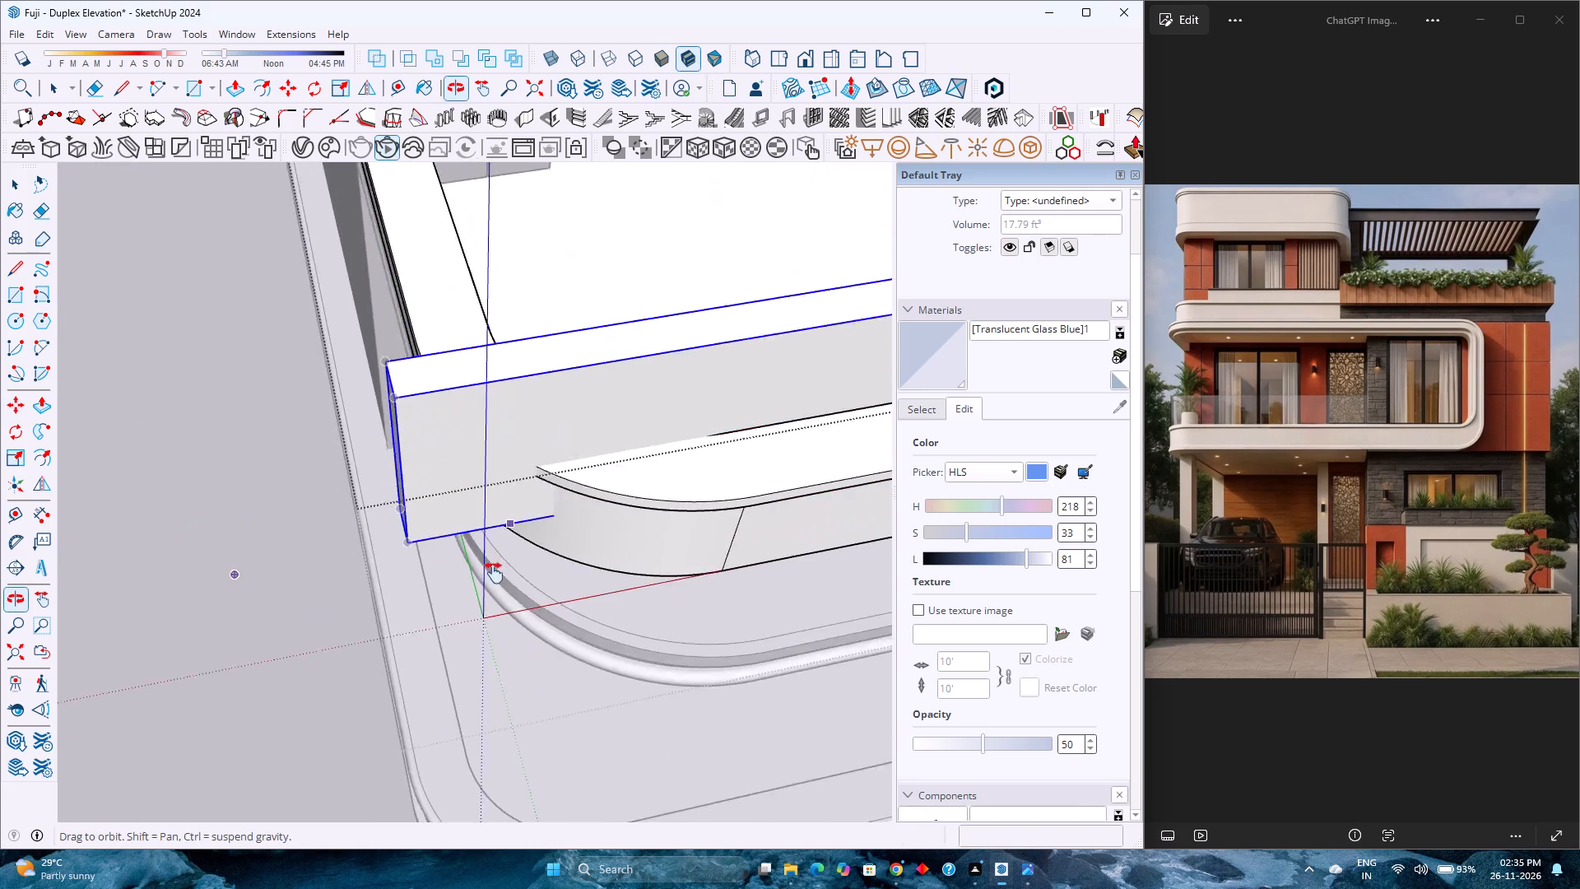
{"action": "middle_click_drag", "start_coordinate": [494, 573], "coordinate": [478, 597], "text": "shift"}
{"action": "middle_click", "coordinate": [478, 597], "text": "shift"}
{"action": "middle_click", "coordinate": [430, 563]}
{"action": "middle_click_drag", "start_coordinate": [430, 562], "coordinate": [618, 482]}
{"action": "key", "text": "space"}
{"action": "scroll", "coordinate": [472, 430], "scroll_direction": "up", "scroll_amount": 5}
{"action": "middle_click_drag", "start_coordinate": [369, 473], "coordinate": [456, 478]}
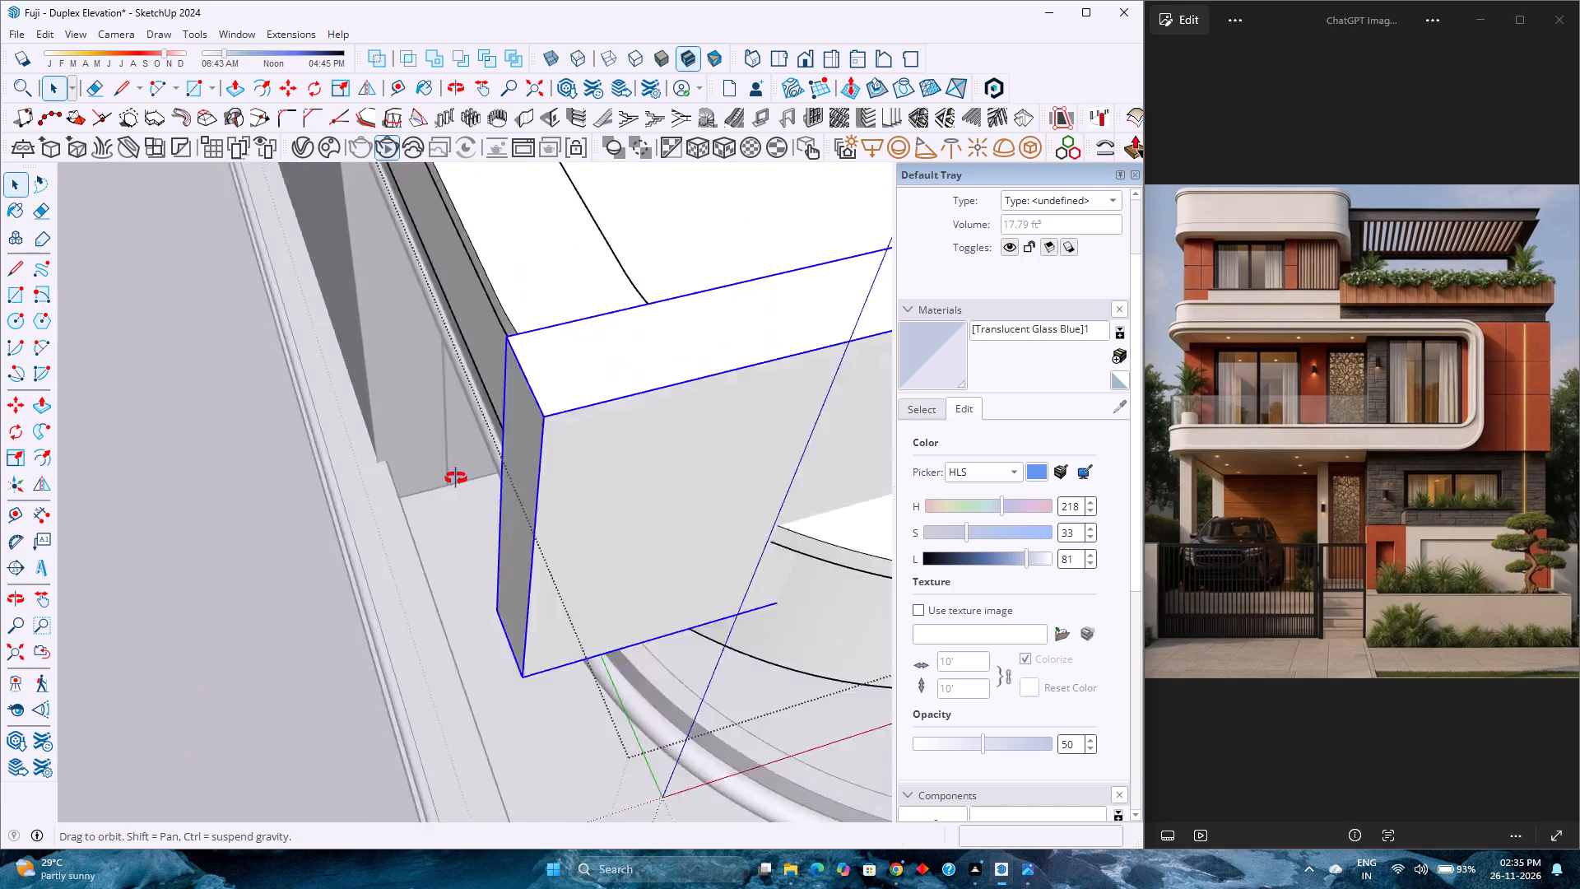
{"action": "middle_click_drag", "start_coordinate": [456, 478], "coordinate": [518, 471]}
{"action": "middle_click", "coordinate": [518, 471]}
{"action": "scroll", "coordinate": [445, 463], "scroll_direction": "down", "scroll_amount": 8}
{"action": "middle_click_drag", "start_coordinate": [482, 453], "coordinate": [321, 587], "text": "shift"}
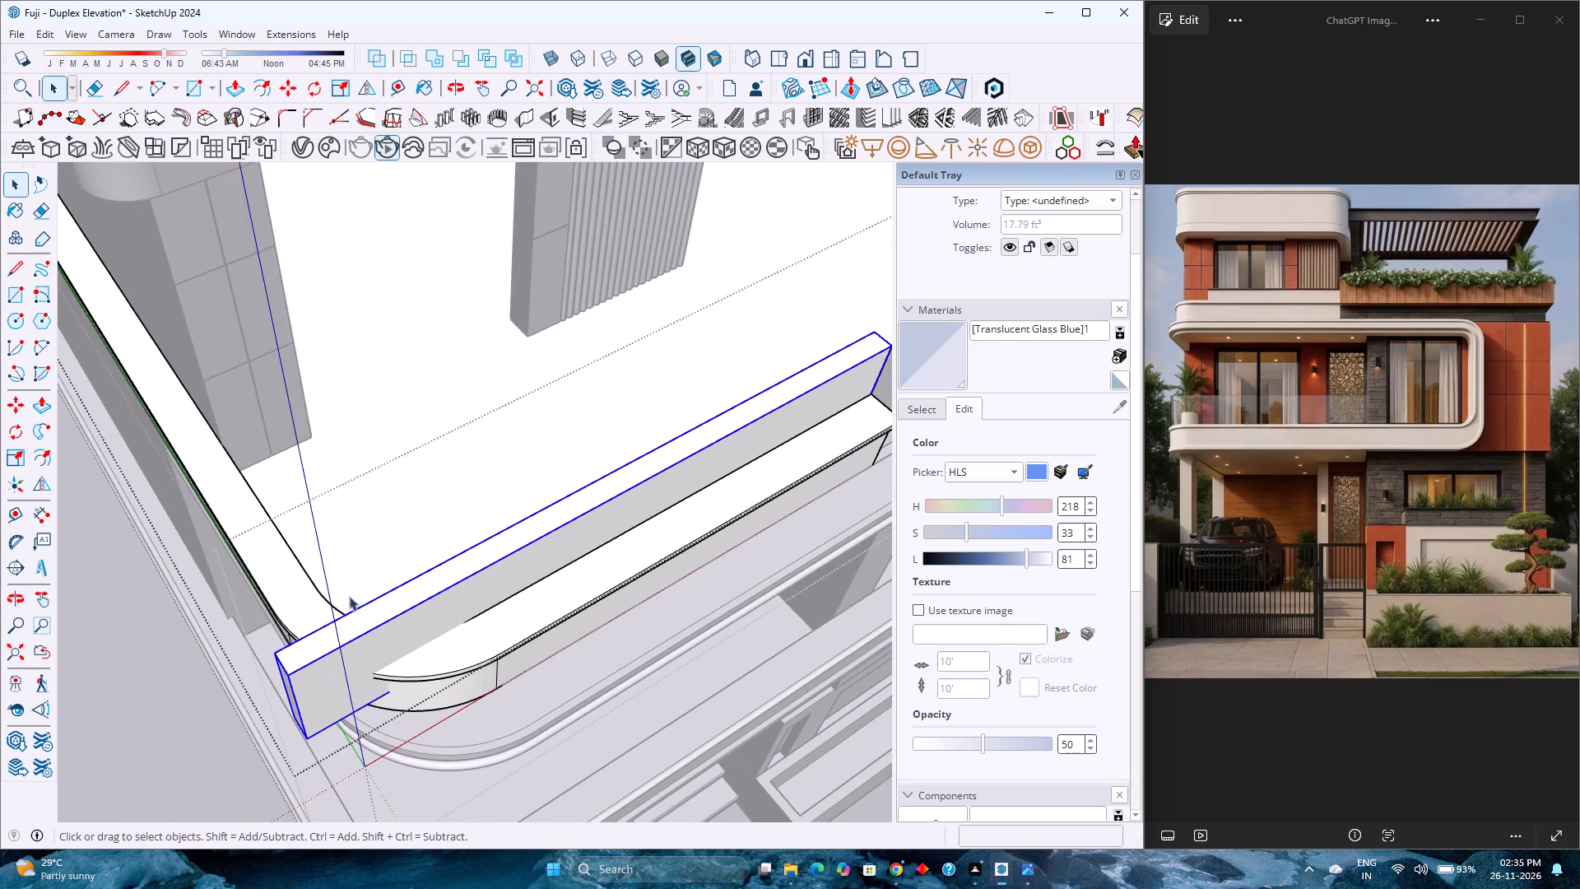
{"action": "middle_click_drag", "start_coordinate": [349, 597], "coordinate": [532, 339]}
{"action": "scroll", "coordinate": [536, 347], "scroll_direction": "down", "scroll_amount": 7}
{"action": "scroll", "coordinate": [382, 677], "scroll_direction": "up", "scroll_amount": 5}
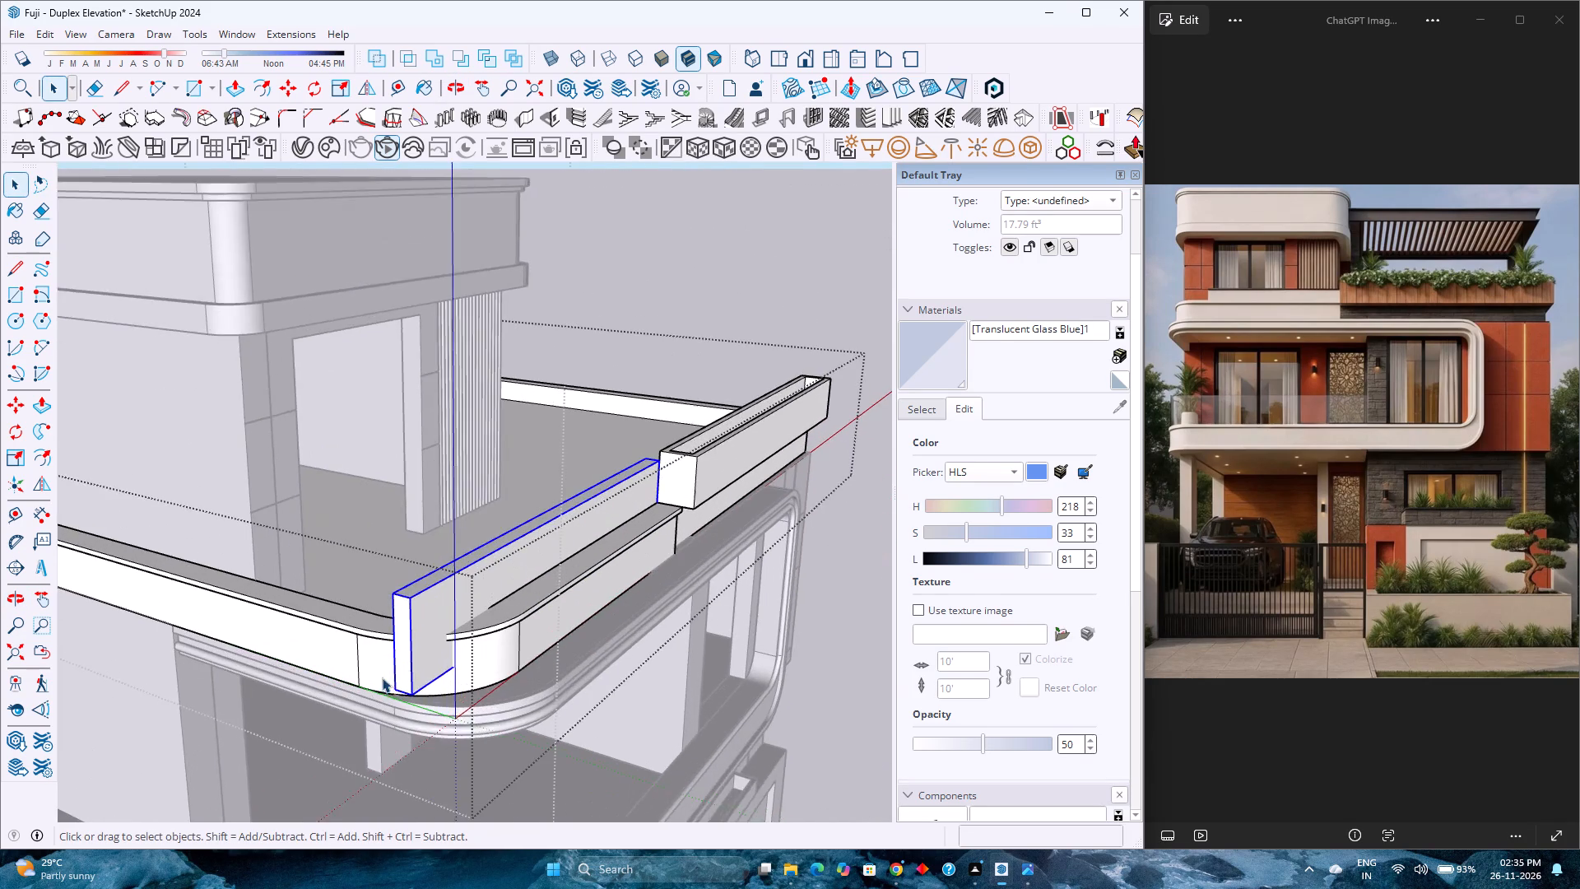
{"action": "scroll", "coordinate": [382, 677], "scroll_direction": "up", "scroll_amount": 4}
{"action": "double_click", "coordinate": [421, 597]}
{"action": "scroll", "coordinate": [419, 600], "scroll_direction": "up", "scroll_amount": 2}
{"action": "key", "text": "p"}
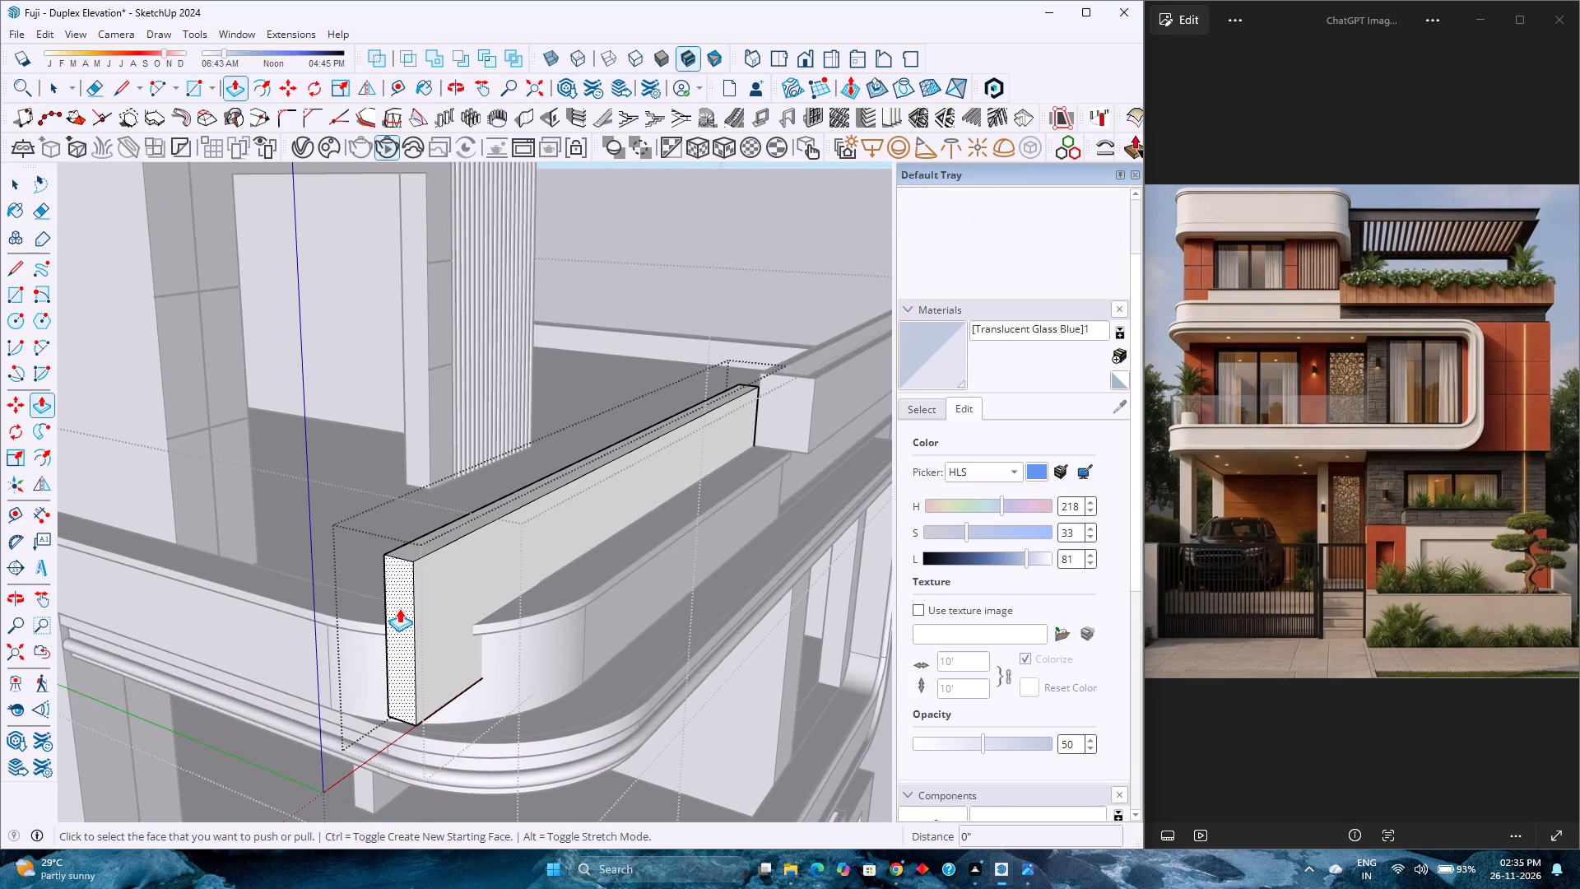
{"action": "left_click", "coordinate": [402, 609]}
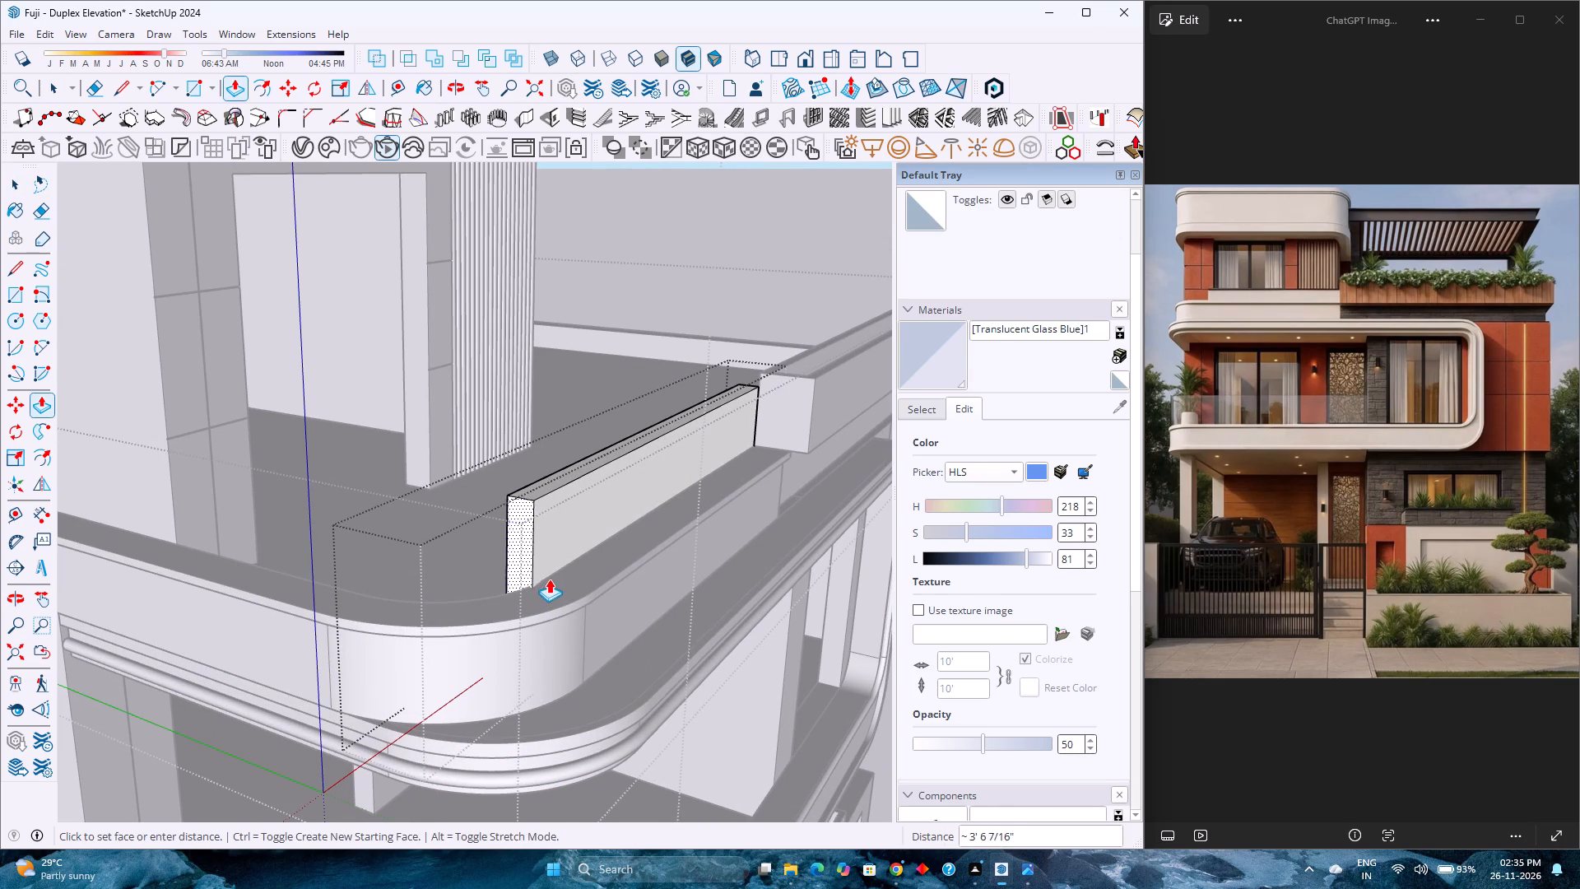
{"action": "scroll", "coordinate": [550, 578], "scroll_direction": "up", "scroll_amount": 3}
{"action": "middle_click_drag", "start_coordinate": [551, 575], "coordinate": [505, 755]}
{"action": "middle_click", "coordinate": [505, 755]}
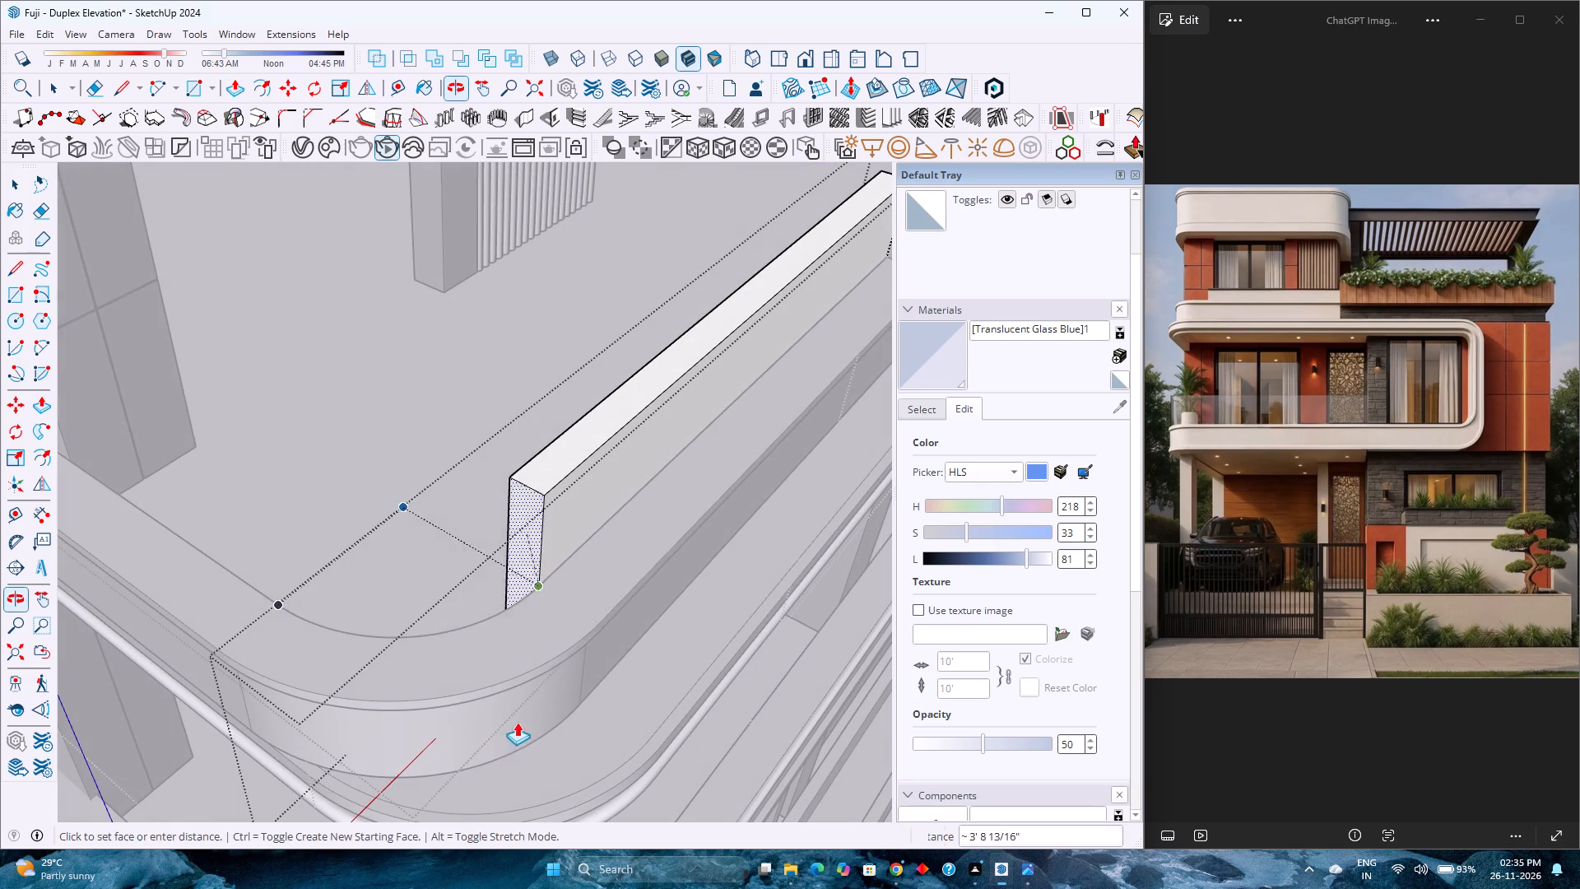
{"action": "scroll", "coordinate": [555, 575], "scroll_direction": "up", "scroll_amount": 4}
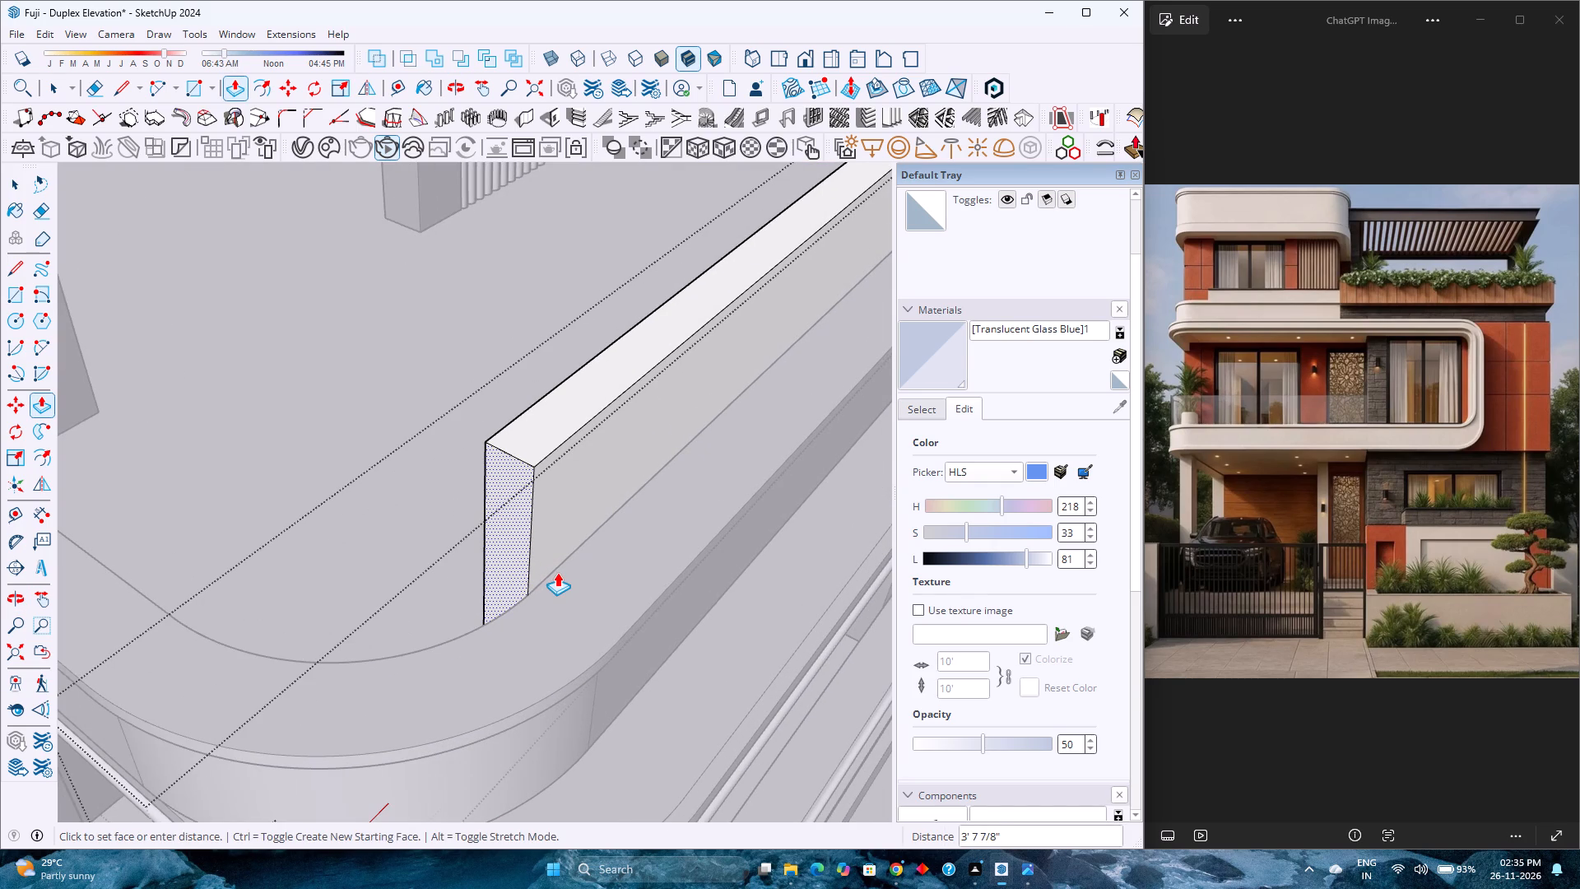
{"action": "type", "text": "3'8"}
{"action": "key", "text": "Return"}
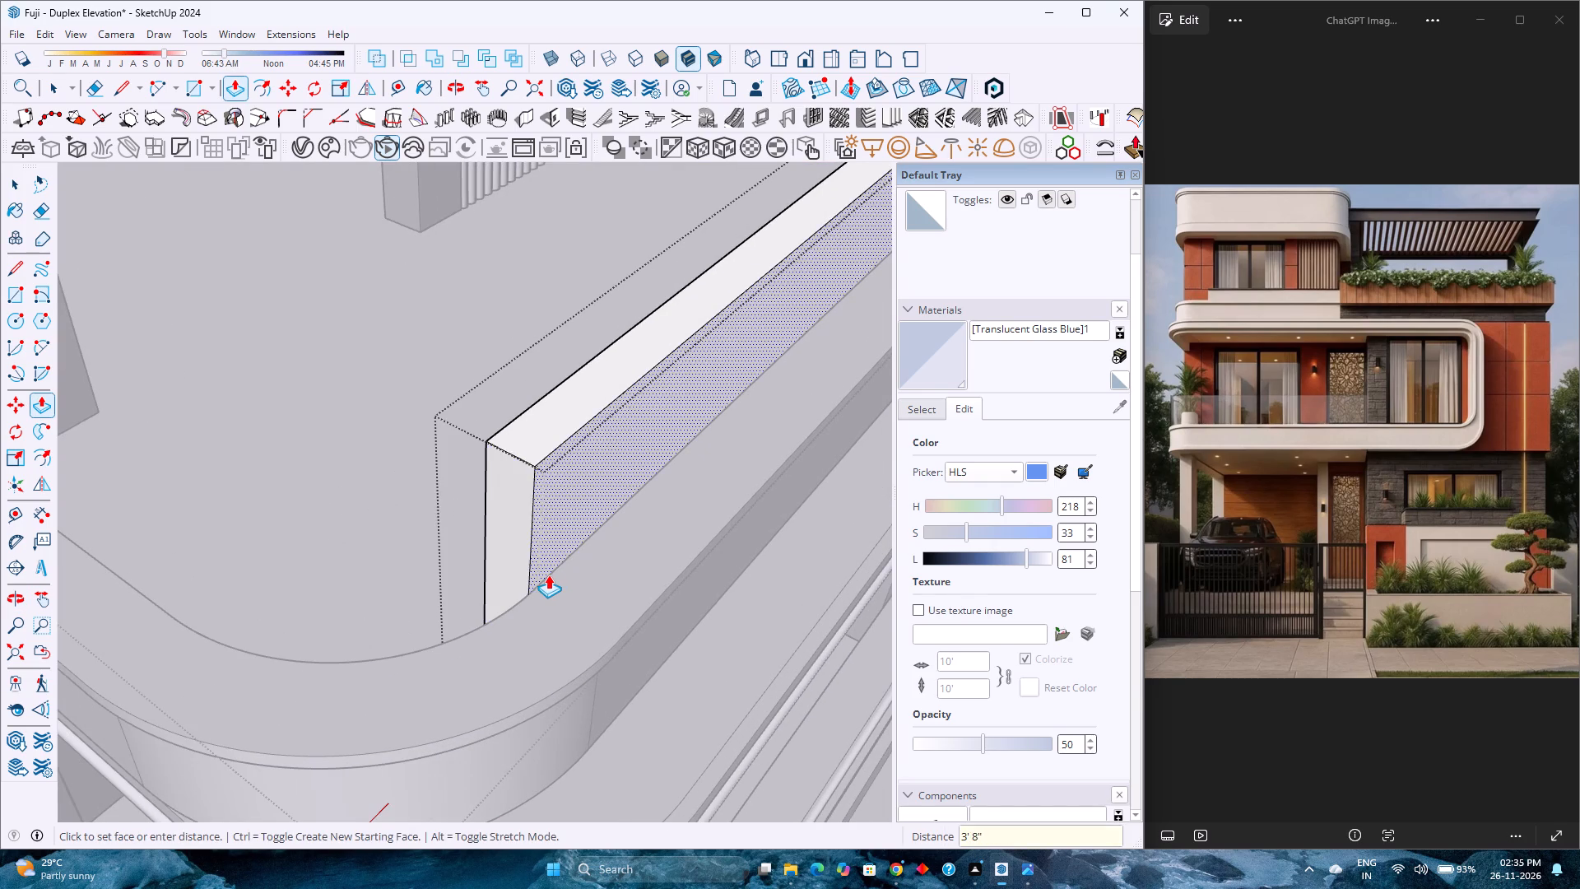
{"action": "scroll", "coordinate": [548, 575], "scroll_direction": "down", "scroll_amount": 5}
{"action": "key", "text": "space"}
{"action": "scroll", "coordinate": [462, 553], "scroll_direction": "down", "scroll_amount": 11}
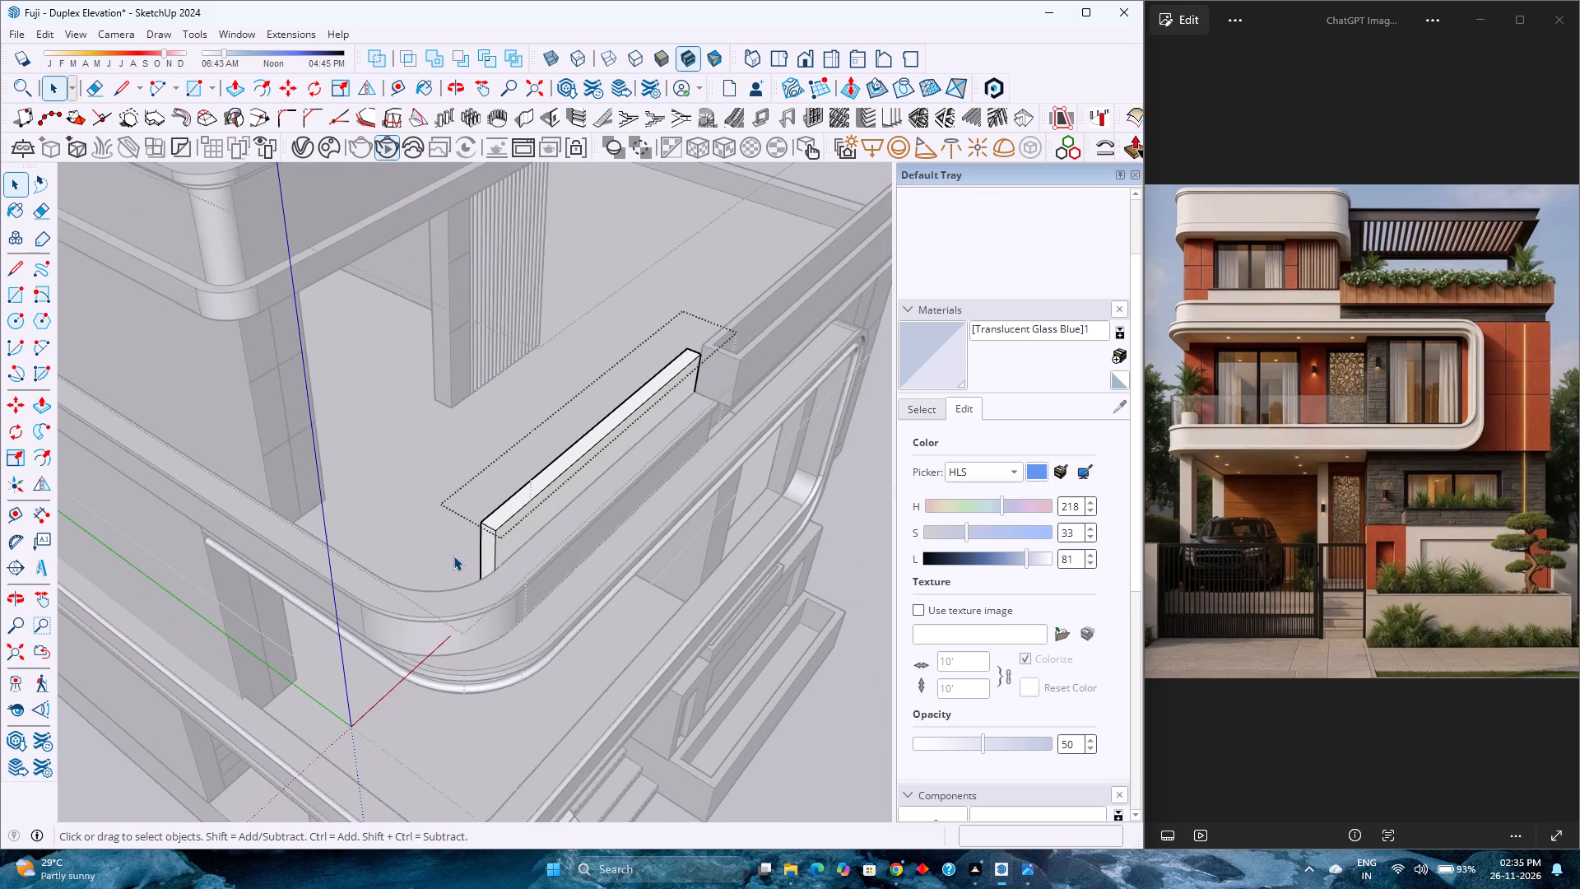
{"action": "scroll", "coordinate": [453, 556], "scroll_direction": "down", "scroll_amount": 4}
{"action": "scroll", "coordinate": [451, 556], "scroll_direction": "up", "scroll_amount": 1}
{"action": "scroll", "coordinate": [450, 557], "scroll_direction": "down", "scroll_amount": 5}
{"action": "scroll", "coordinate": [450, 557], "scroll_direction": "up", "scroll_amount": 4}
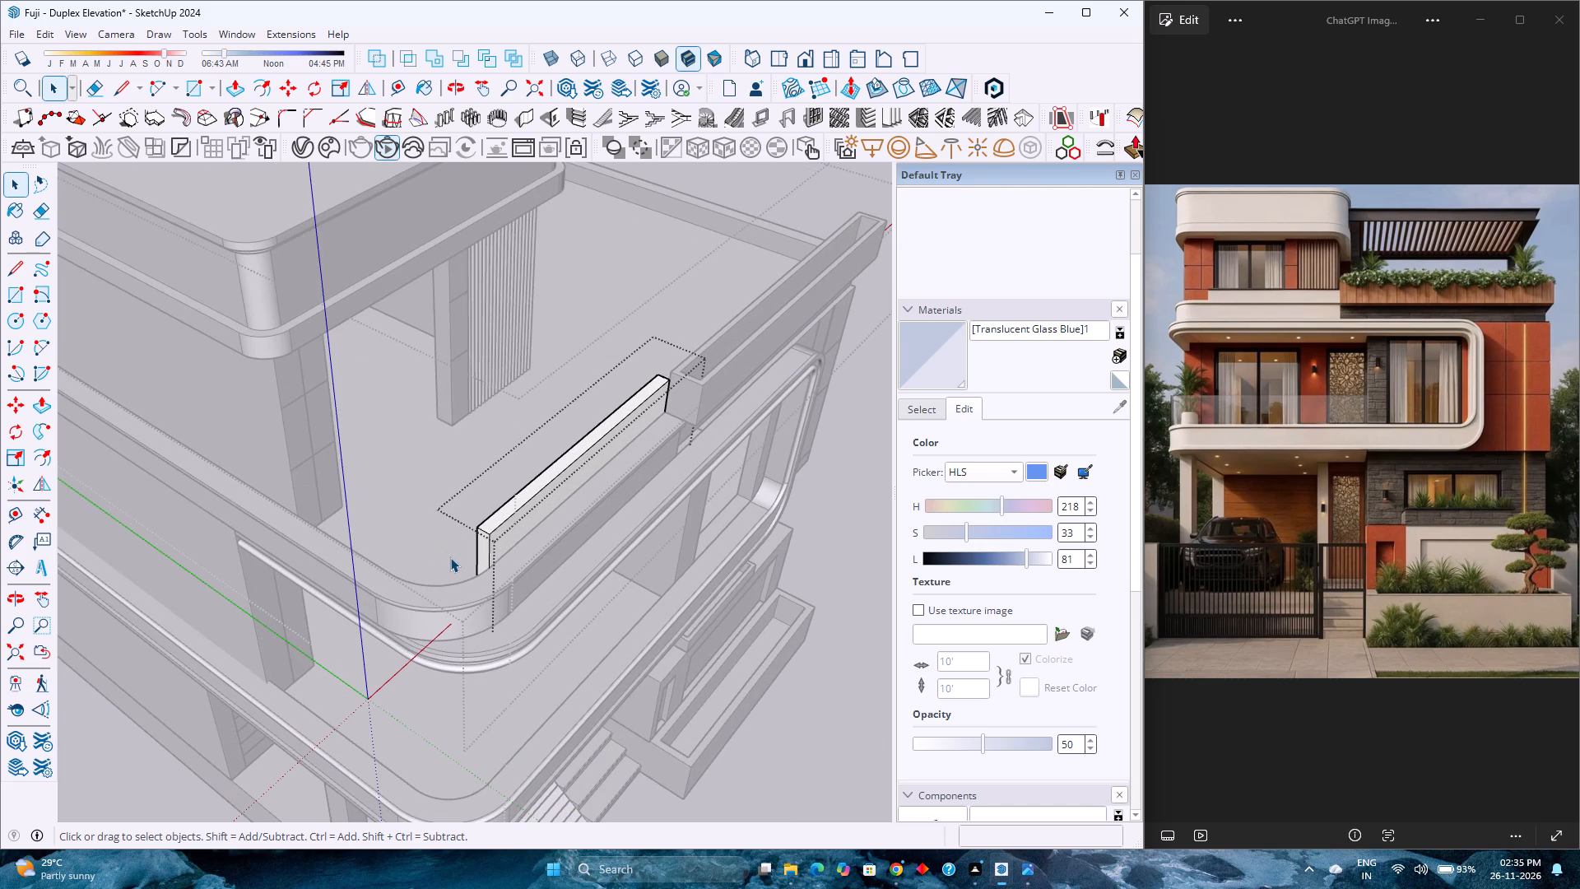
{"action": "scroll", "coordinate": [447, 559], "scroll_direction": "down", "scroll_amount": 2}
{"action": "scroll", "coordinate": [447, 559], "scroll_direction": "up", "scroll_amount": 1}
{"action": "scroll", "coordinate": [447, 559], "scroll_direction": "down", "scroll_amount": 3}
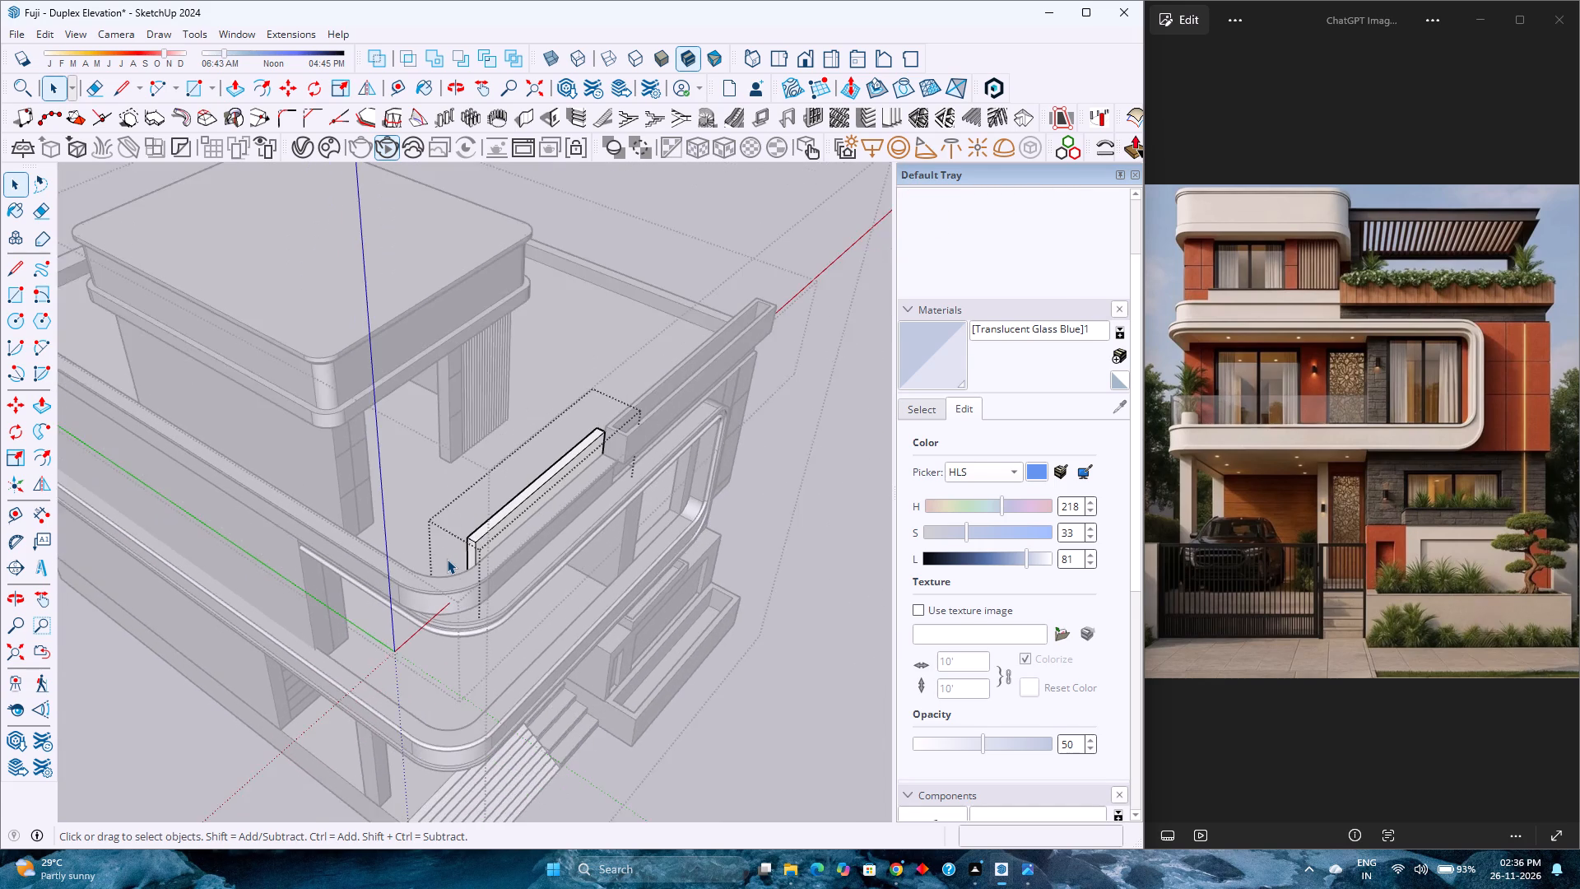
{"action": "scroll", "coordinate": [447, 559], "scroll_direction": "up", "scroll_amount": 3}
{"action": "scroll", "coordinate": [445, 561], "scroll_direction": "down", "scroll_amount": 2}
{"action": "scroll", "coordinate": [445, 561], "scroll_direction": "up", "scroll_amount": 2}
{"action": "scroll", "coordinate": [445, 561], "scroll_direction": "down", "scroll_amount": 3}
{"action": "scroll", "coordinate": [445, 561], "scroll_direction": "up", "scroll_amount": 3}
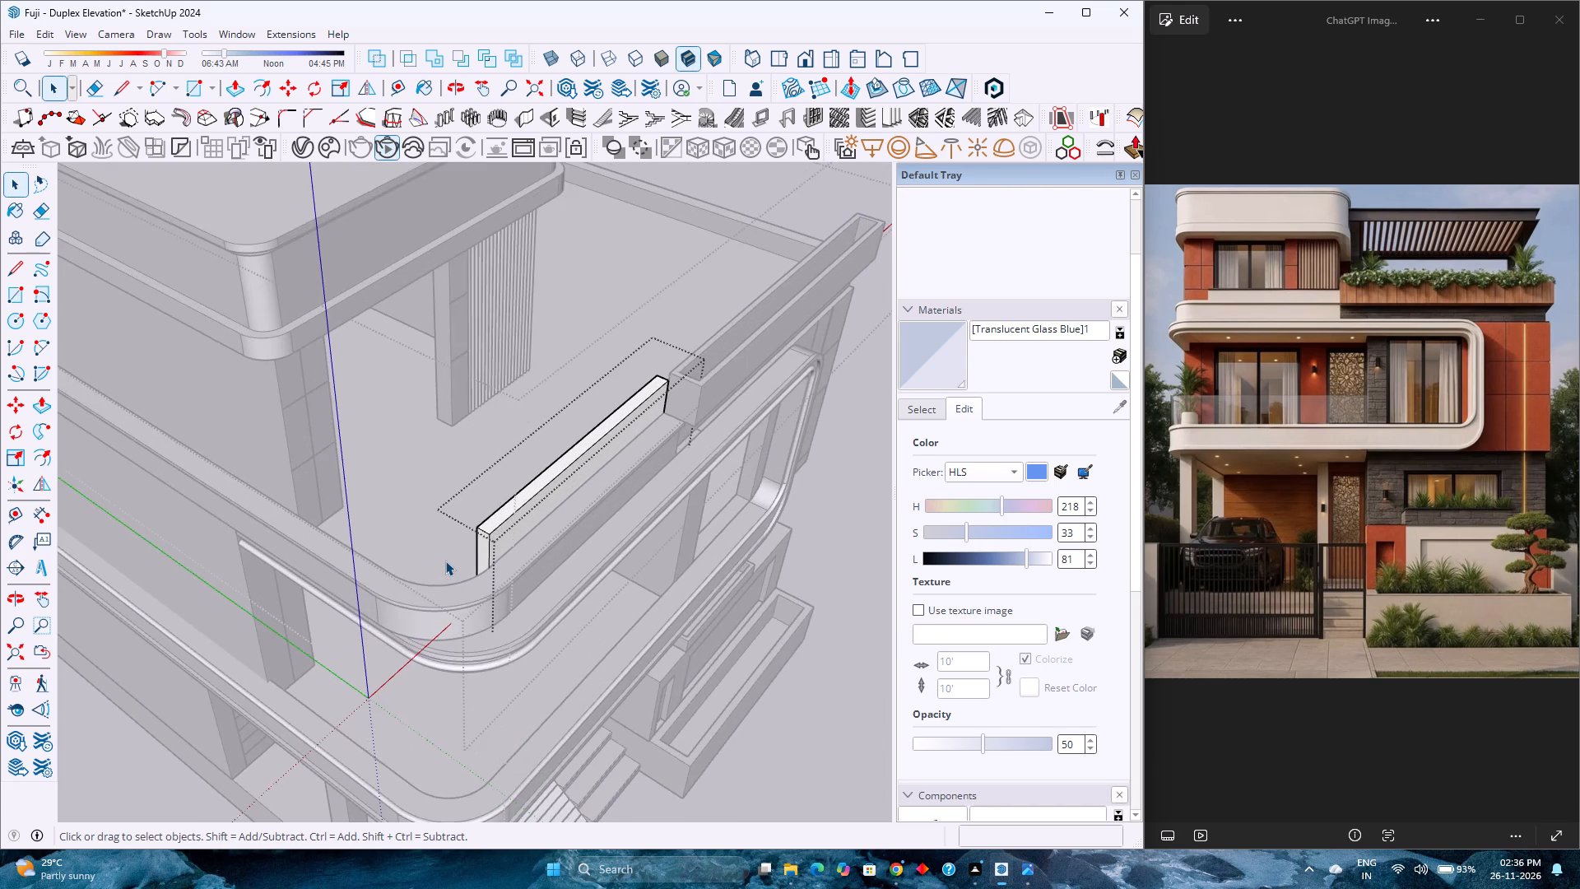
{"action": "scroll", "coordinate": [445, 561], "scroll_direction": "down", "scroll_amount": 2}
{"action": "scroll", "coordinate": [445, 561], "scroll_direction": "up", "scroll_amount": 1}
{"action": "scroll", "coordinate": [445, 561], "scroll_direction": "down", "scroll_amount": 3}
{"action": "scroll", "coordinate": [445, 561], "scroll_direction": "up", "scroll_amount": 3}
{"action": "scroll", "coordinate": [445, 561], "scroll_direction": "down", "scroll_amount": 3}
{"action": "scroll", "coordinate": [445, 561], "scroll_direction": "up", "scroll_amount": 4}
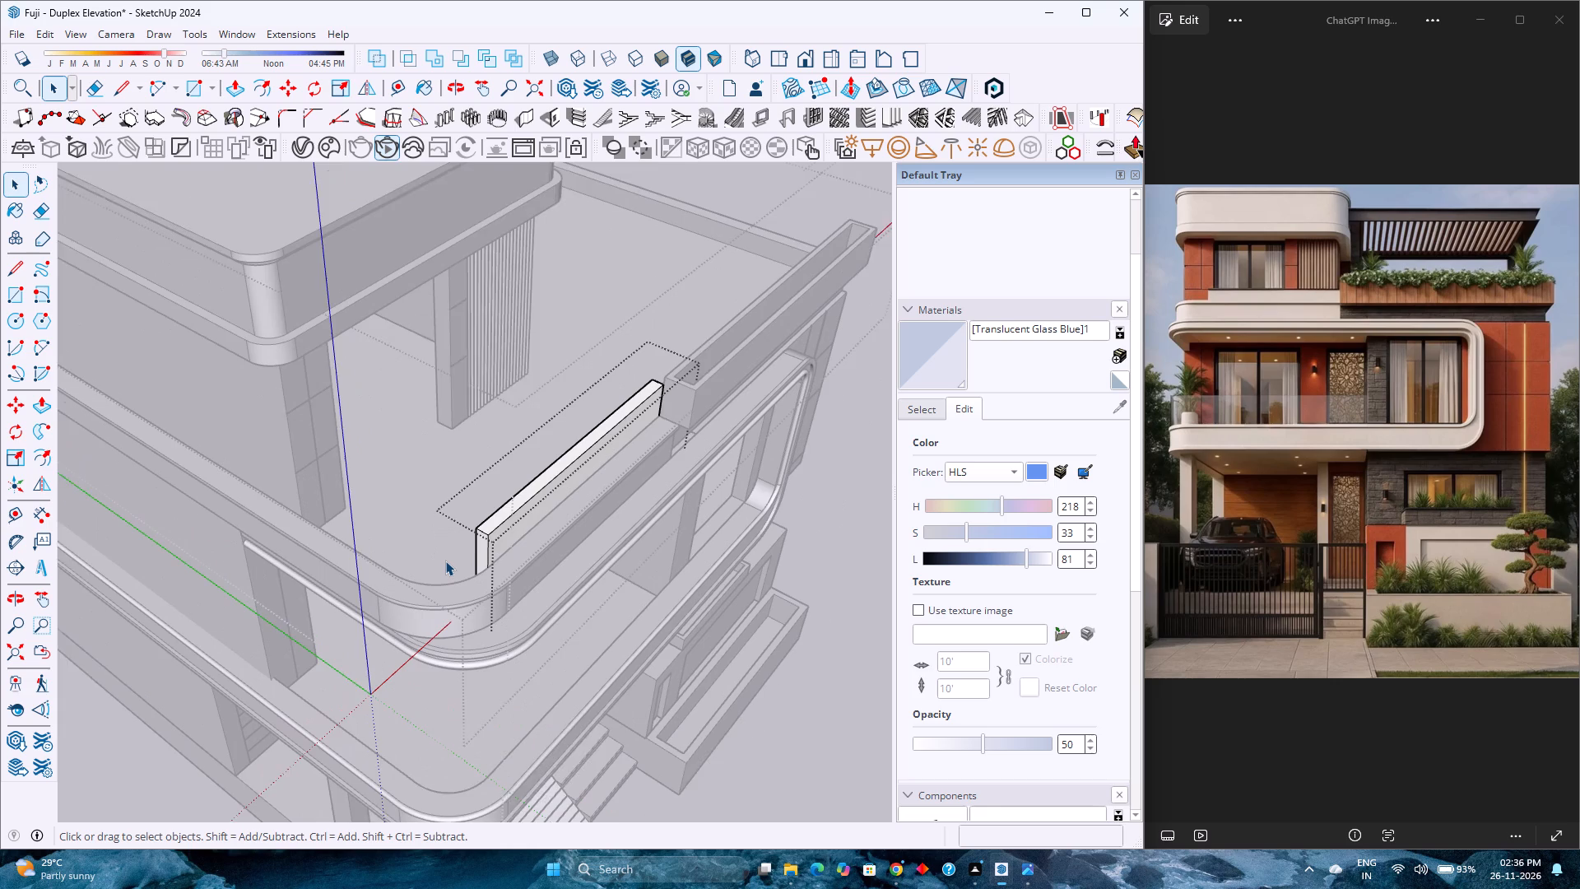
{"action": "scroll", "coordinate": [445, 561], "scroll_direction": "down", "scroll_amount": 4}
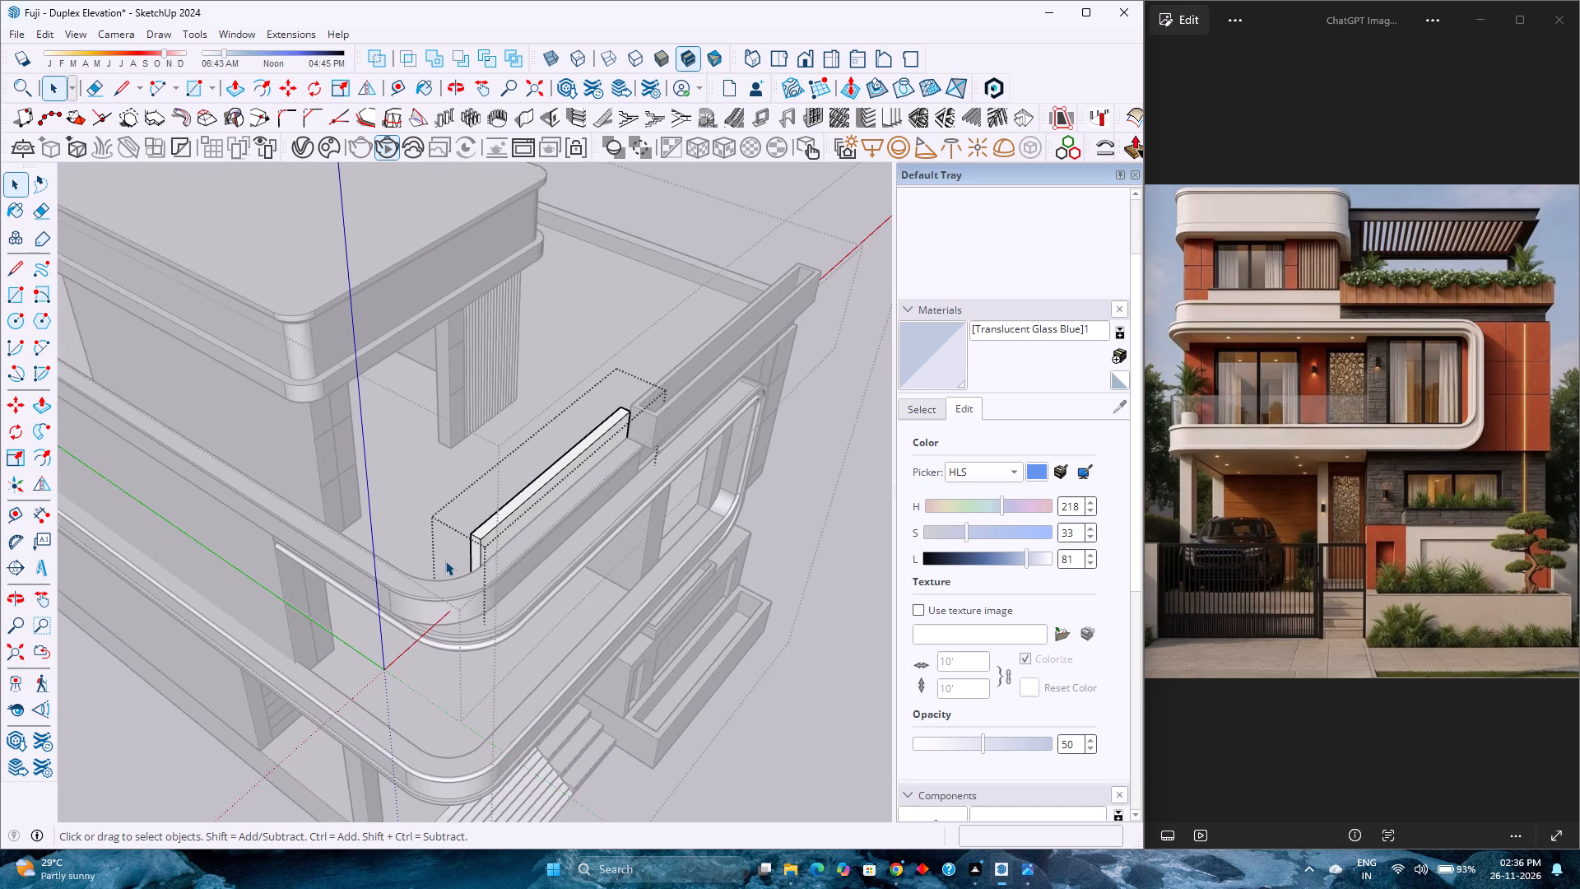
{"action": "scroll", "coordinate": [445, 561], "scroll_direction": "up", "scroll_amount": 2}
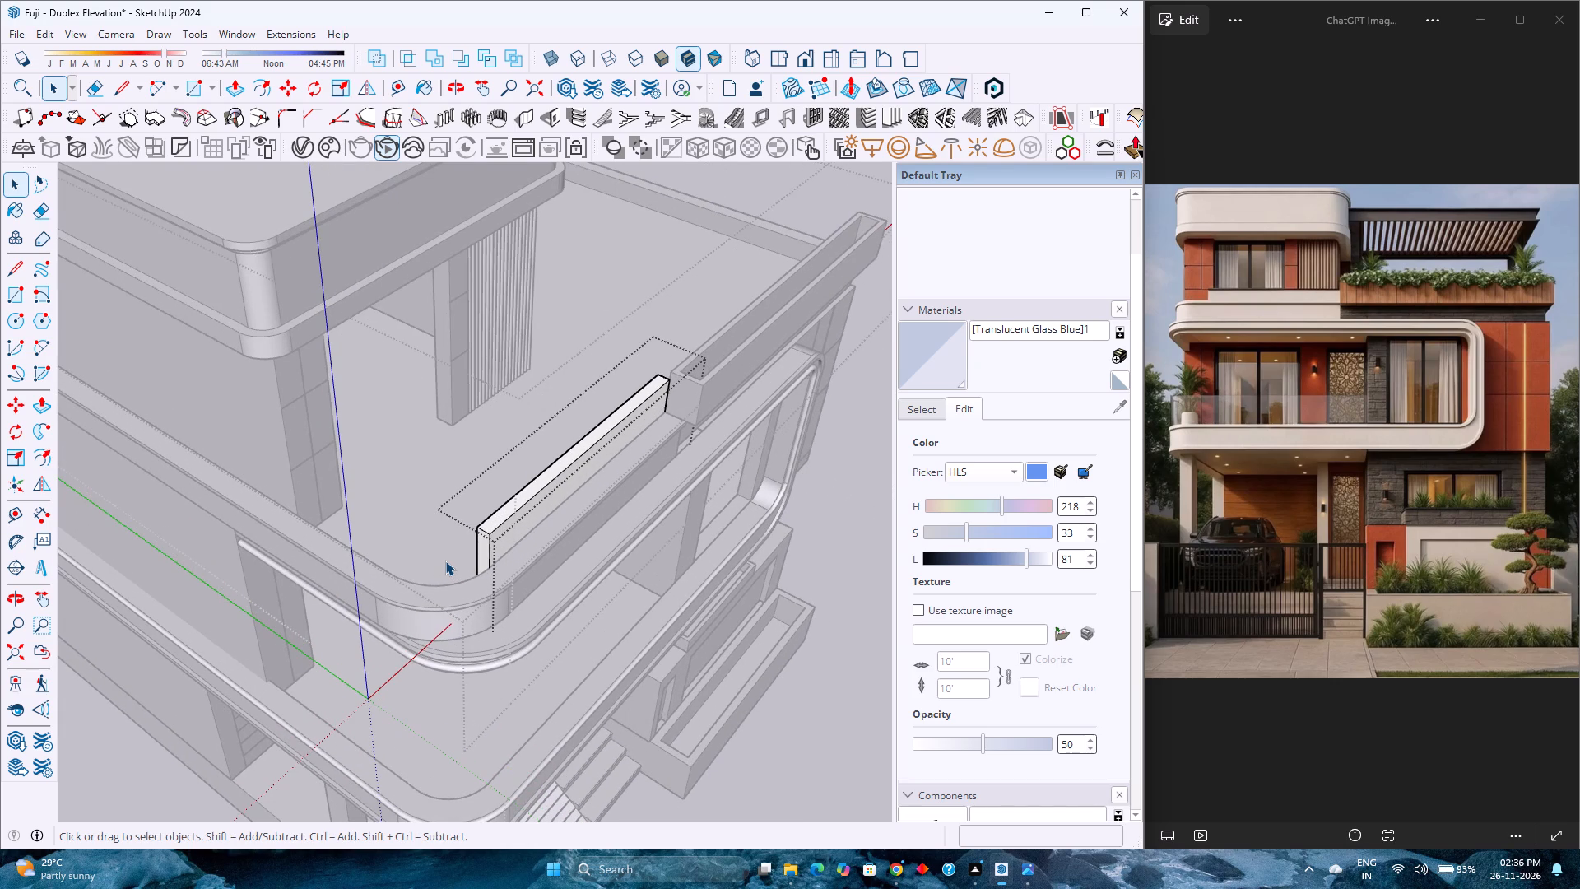
Examine the shortened low wall from several angles, including the front elevation, against the reference rendering.
{"action": "scroll", "coordinate": [445, 561], "scroll_direction": "down", "scroll_amount": 3}
{"action": "scroll", "coordinate": [445, 561], "scroll_direction": "up", "scroll_amount": 4}
{"action": "scroll", "coordinate": [445, 561], "scroll_direction": "down", "scroll_amount": 3}
{"action": "scroll", "coordinate": [445, 561], "scroll_direction": "up", "scroll_amount": 3}
{"action": "scroll", "coordinate": [445, 561], "scroll_direction": "down", "scroll_amount": 4}
{"action": "scroll", "coordinate": [445, 561], "scroll_direction": "up", "scroll_amount": 4}
{"action": "scroll", "coordinate": [445, 561], "scroll_direction": "down", "scroll_amount": 4}
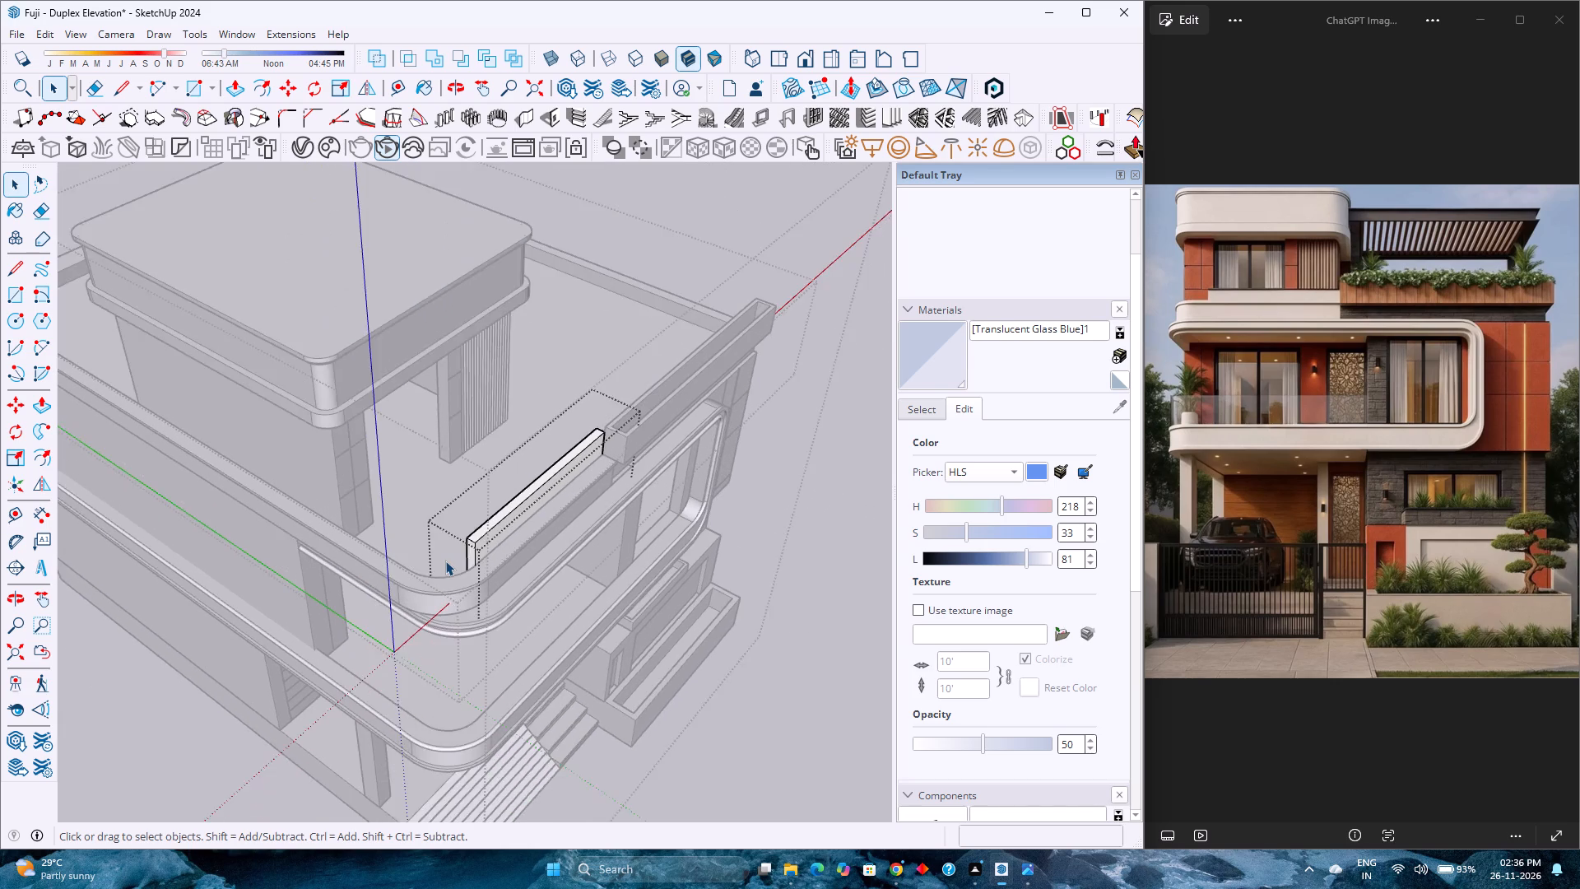
{"action": "scroll", "coordinate": [445, 561], "scroll_direction": "up", "scroll_amount": 4}
{"action": "scroll", "coordinate": [445, 561], "scroll_direction": "down", "scroll_amount": 5}
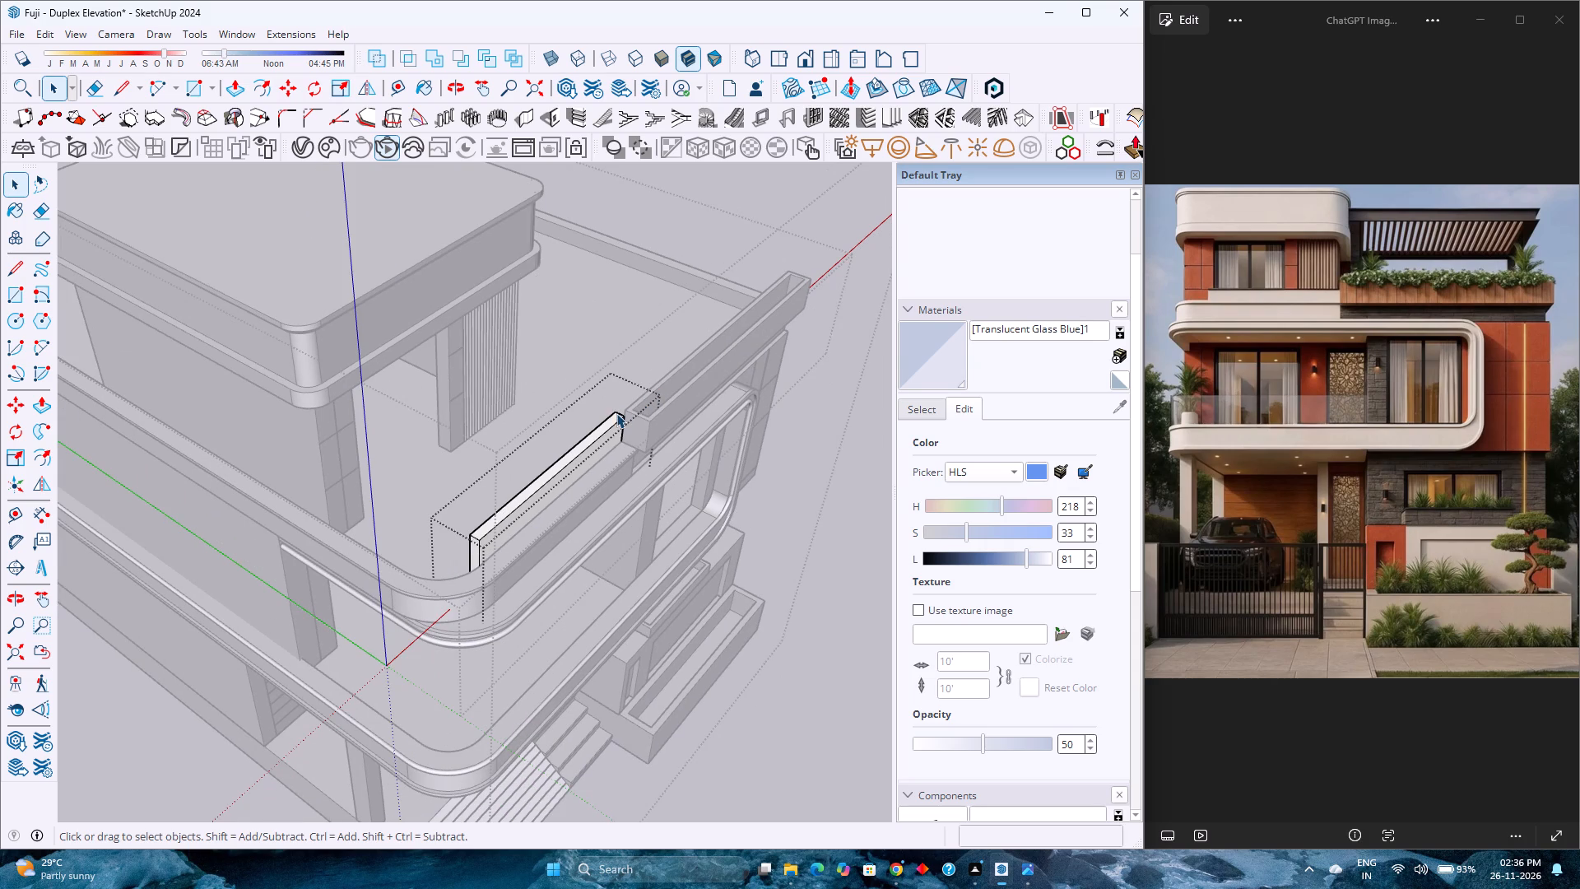
{"action": "scroll", "coordinate": [591, 442], "scroll_direction": "up", "scroll_amount": 8}
{"action": "middle_click_drag", "start_coordinate": [548, 493], "coordinate": [477, 435]}
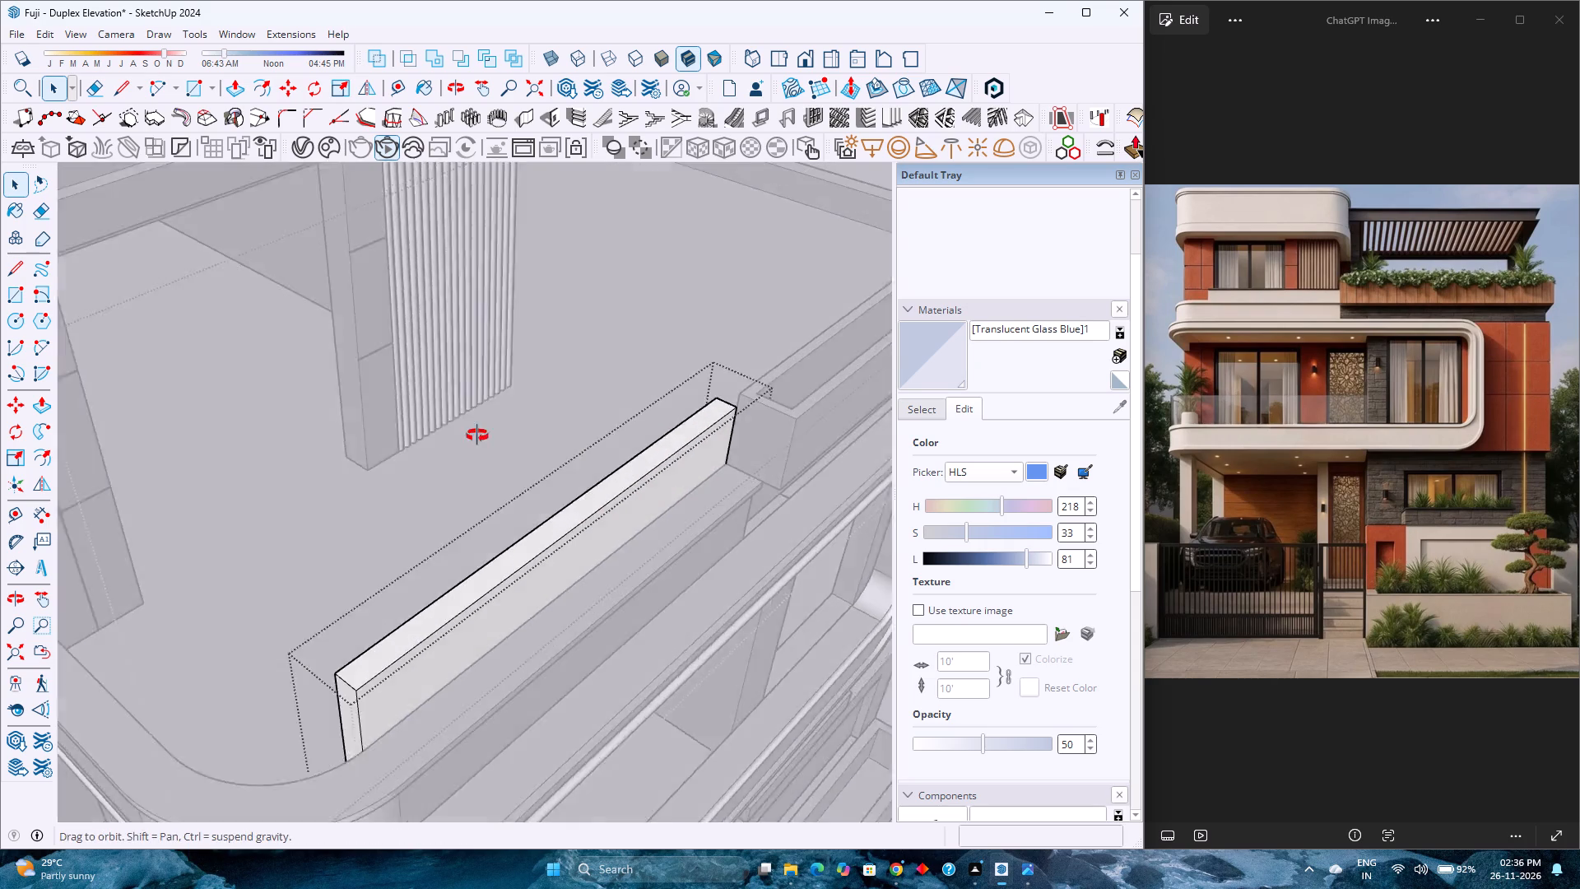
{"action": "middle_click_drag", "start_coordinate": [477, 435], "coordinate": [414, 328]}
{"action": "middle_click", "coordinate": [414, 328]}
{"action": "scroll", "coordinate": [430, 351], "scroll_direction": "down", "scroll_amount": 2}
{"action": "scroll", "coordinate": [468, 413], "scroll_direction": "down", "scroll_amount": 8}
{"action": "middle_click_drag", "start_coordinate": [535, 600], "coordinate": [393, 399]}
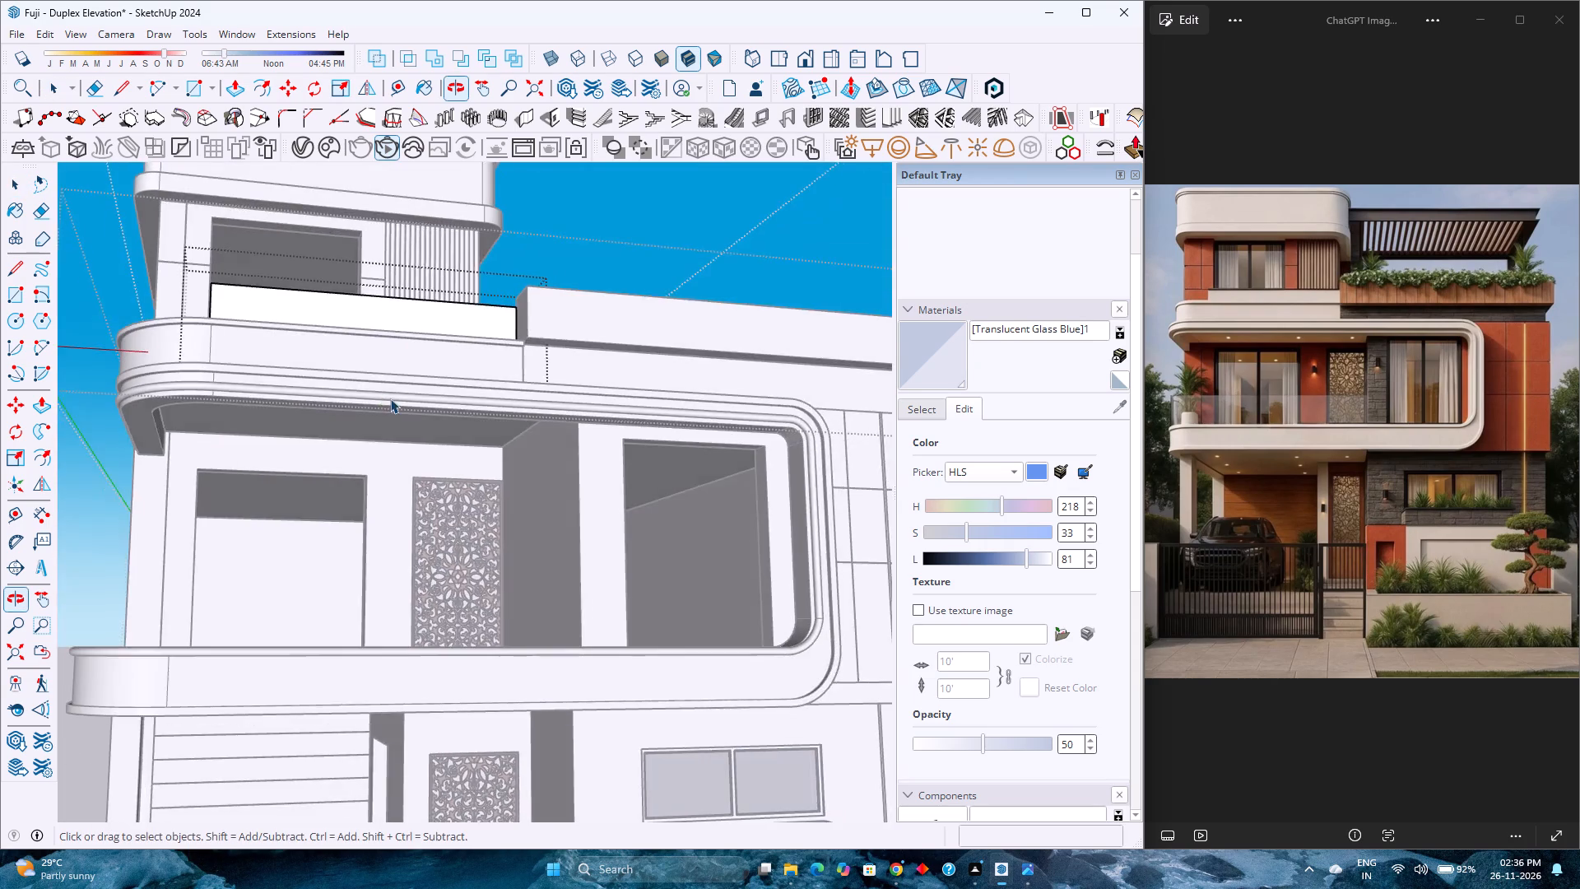
{"action": "scroll", "coordinate": [390, 398], "scroll_direction": "down", "scroll_amount": 5}
{"action": "middle_click_drag", "start_coordinate": [495, 402], "coordinate": [411, 398]}
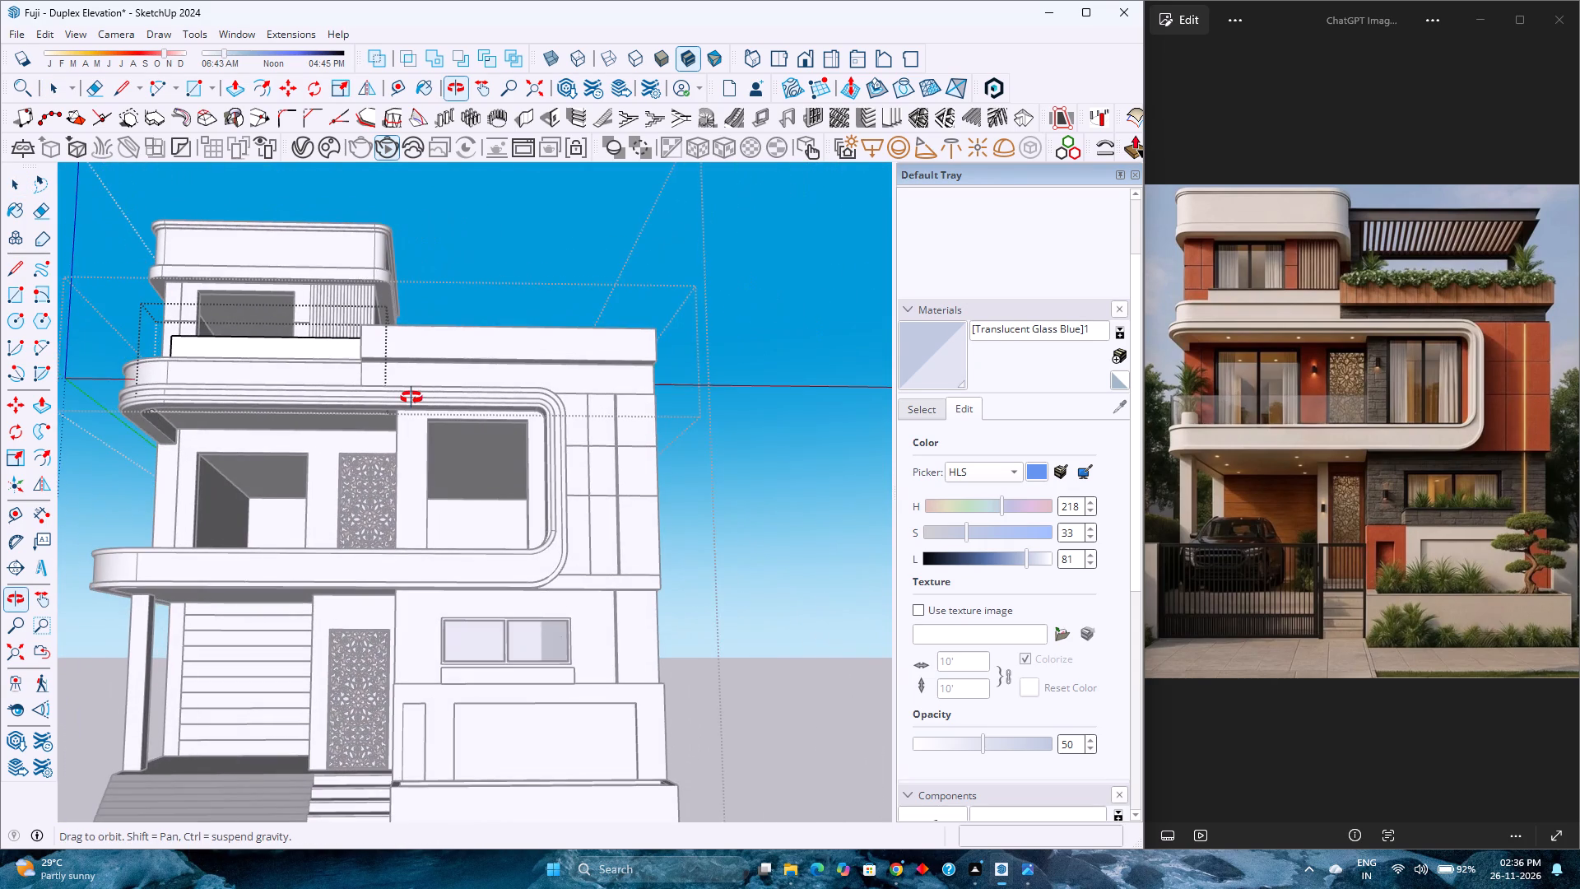
Offset the low wall's top face outward by 1" to outline an overhanging coping.
{"action": "middle_click_drag", "start_coordinate": [411, 398], "coordinate": [679, 626]}
{"action": "scroll", "coordinate": [625, 719], "scroll_direction": "up", "scroll_amount": 5}
{"action": "scroll", "coordinate": [620, 639], "scroll_direction": "up", "scroll_amount": 13}
{"action": "middle_click_drag", "start_coordinate": [616, 633], "coordinate": [640, 671]}
{"action": "left_click", "coordinate": [630, 602]}
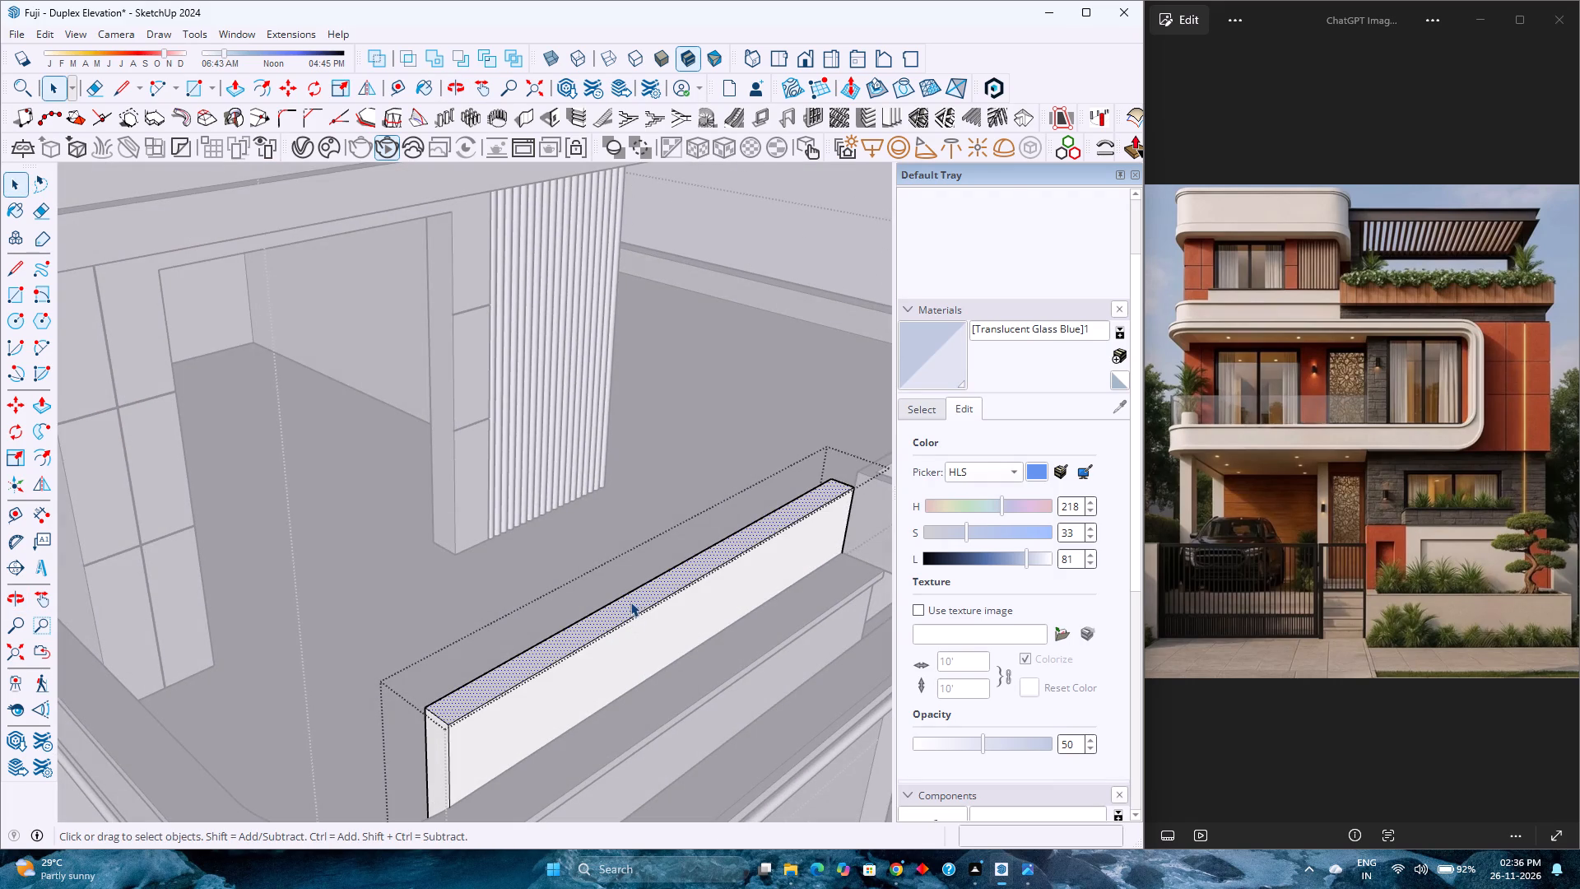
{"action": "left_click", "coordinate": [262, 88]}
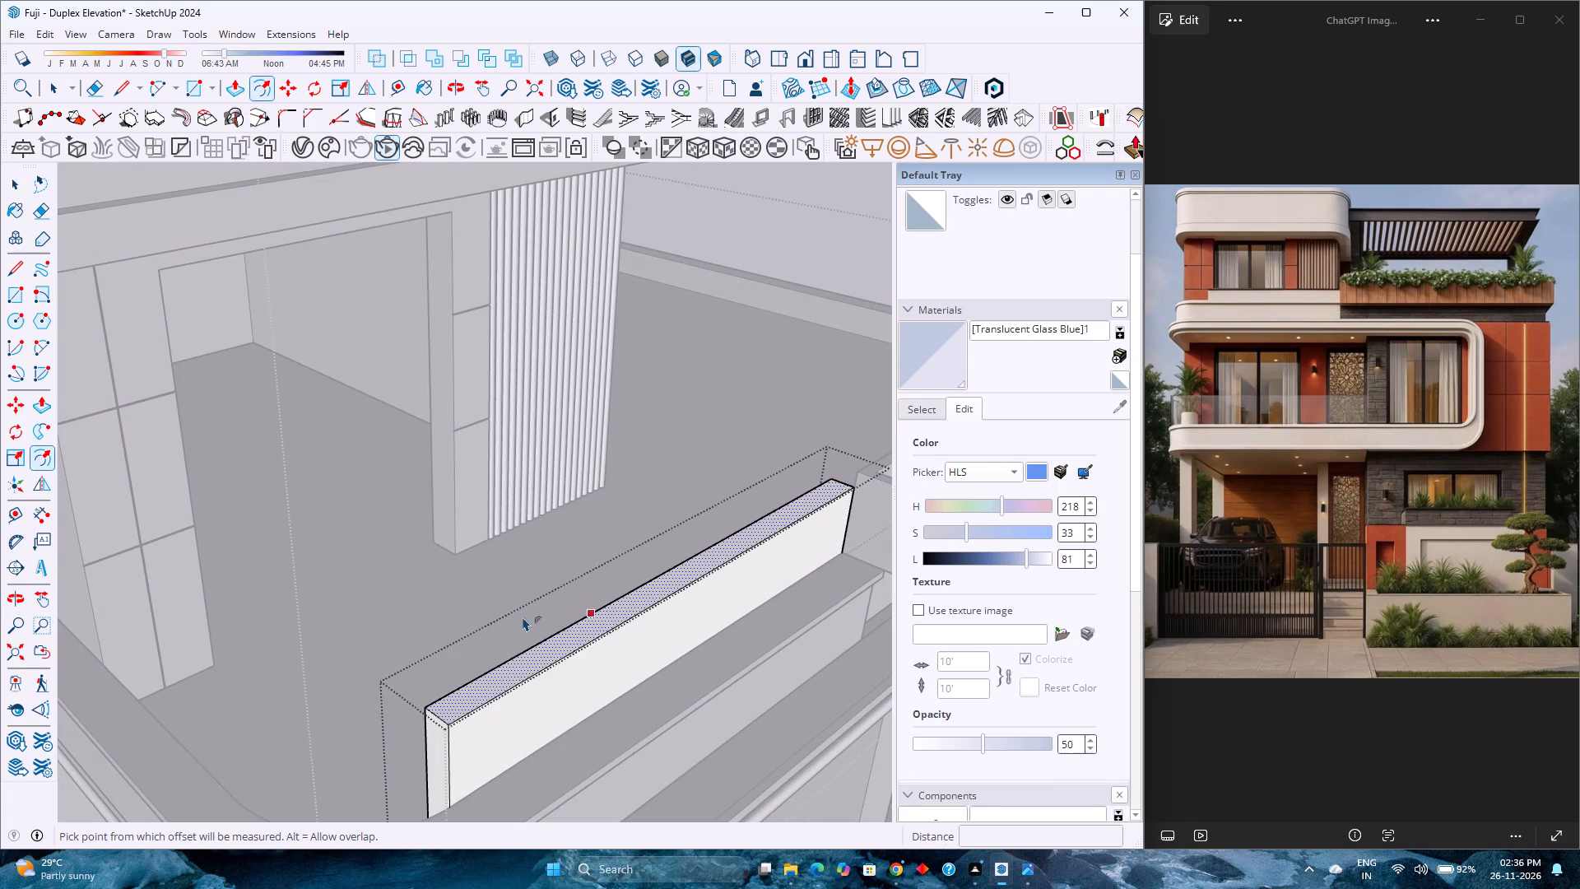
{"action": "left_click", "coordinate": [557, 668]}
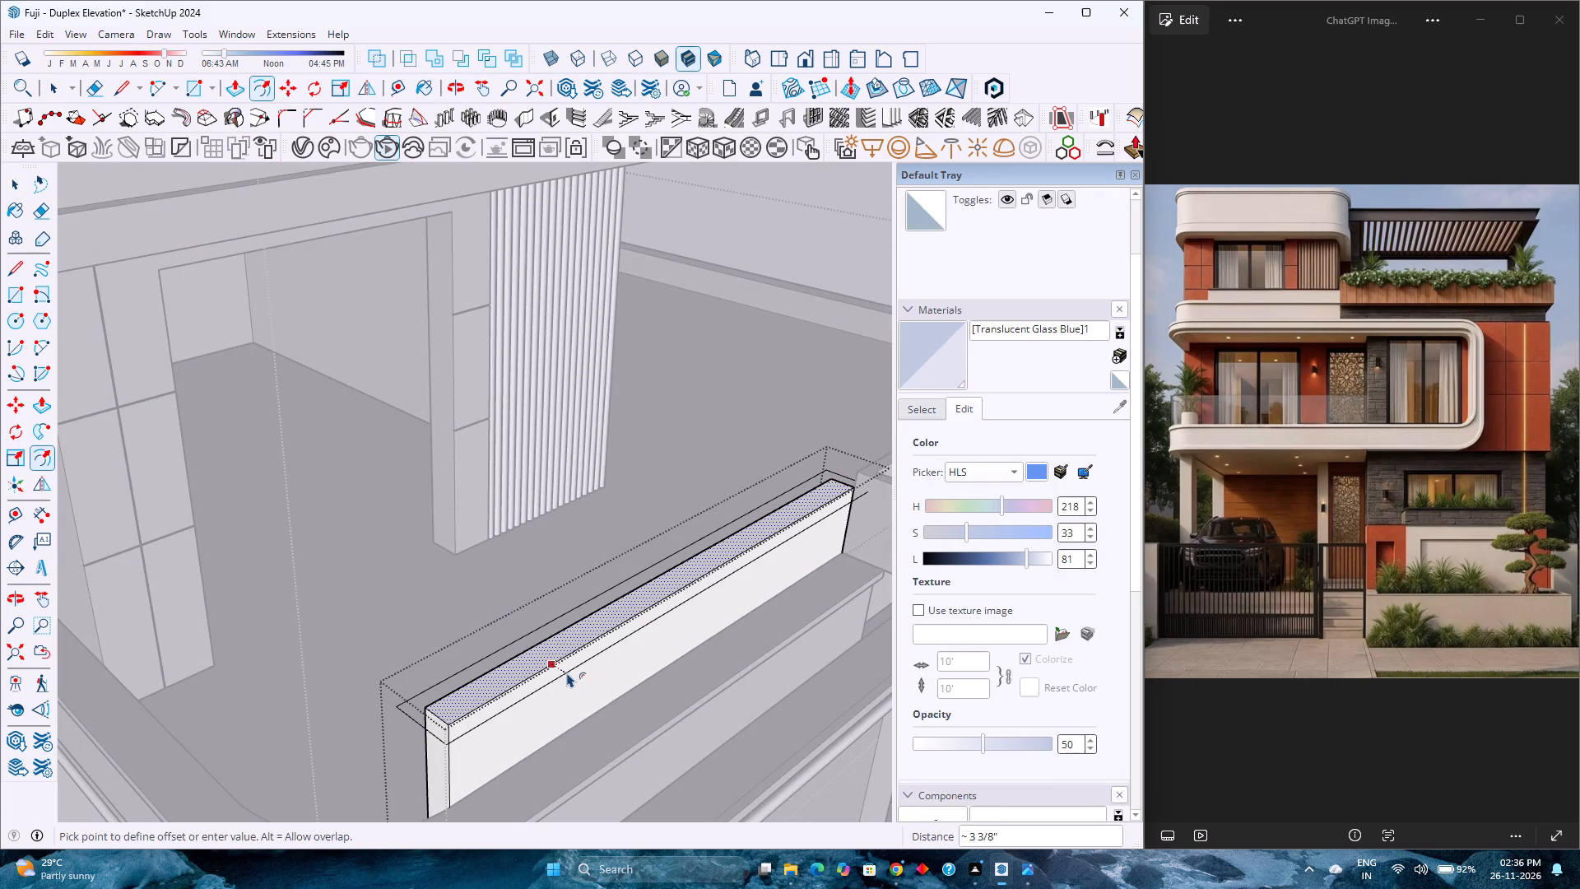
{"action": "key", "text": "1"}
{"action": "key", "text": "Return"}
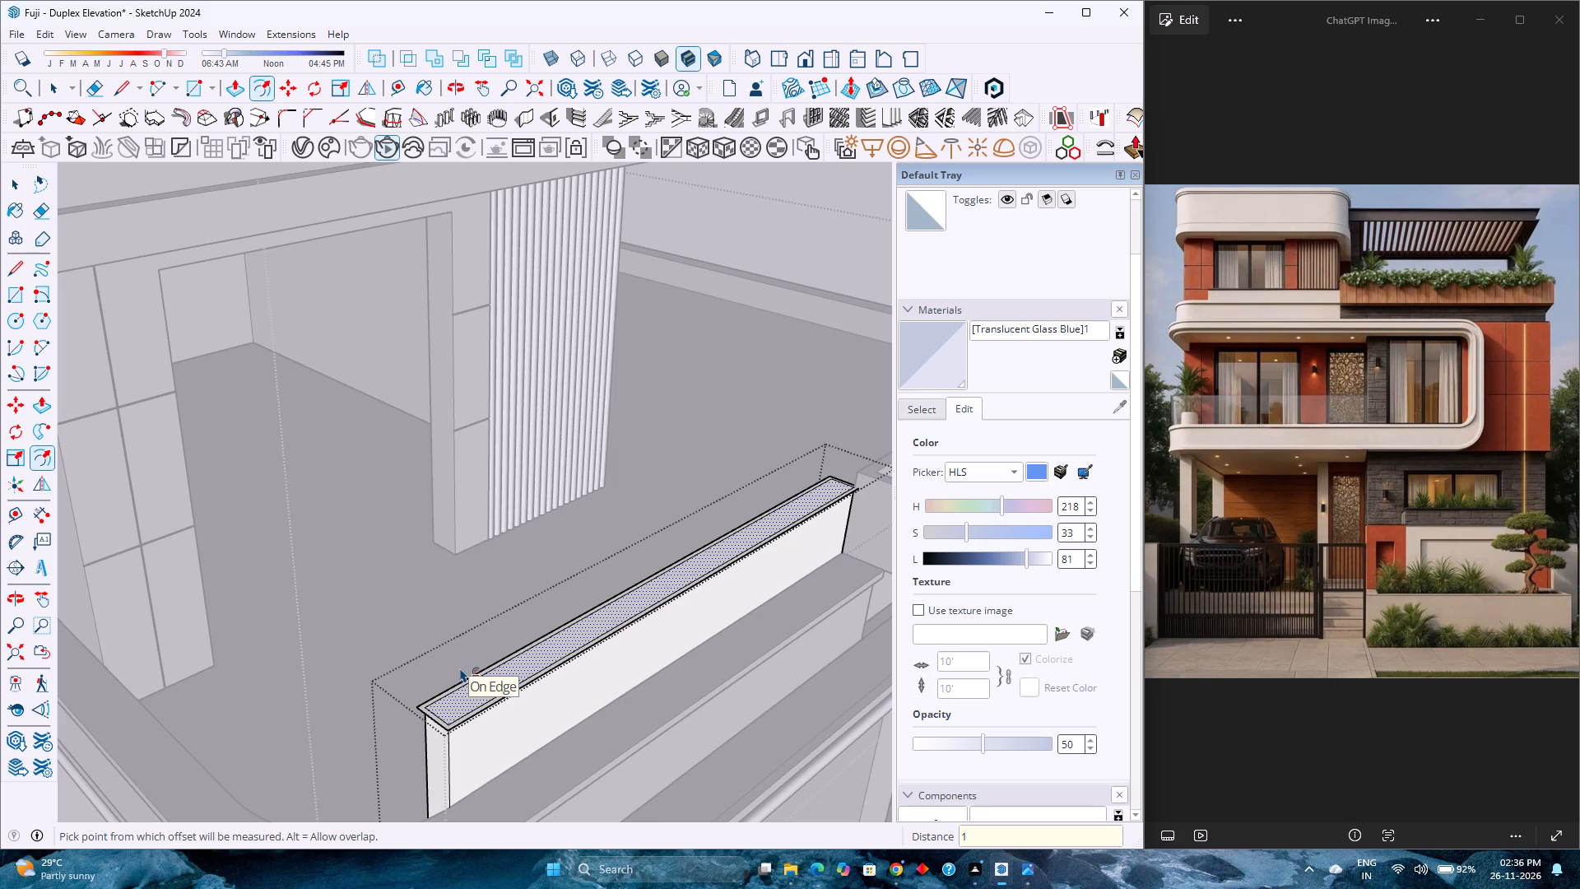
Push the offset rim around the wall's top face down 1.5" to thicken the overhanging coping.
{"action": "key", "text": "p"}
{"action": "scroll", "coordinate": [453, 741], "scroll_direction": "up", "scroll_amount": 16}
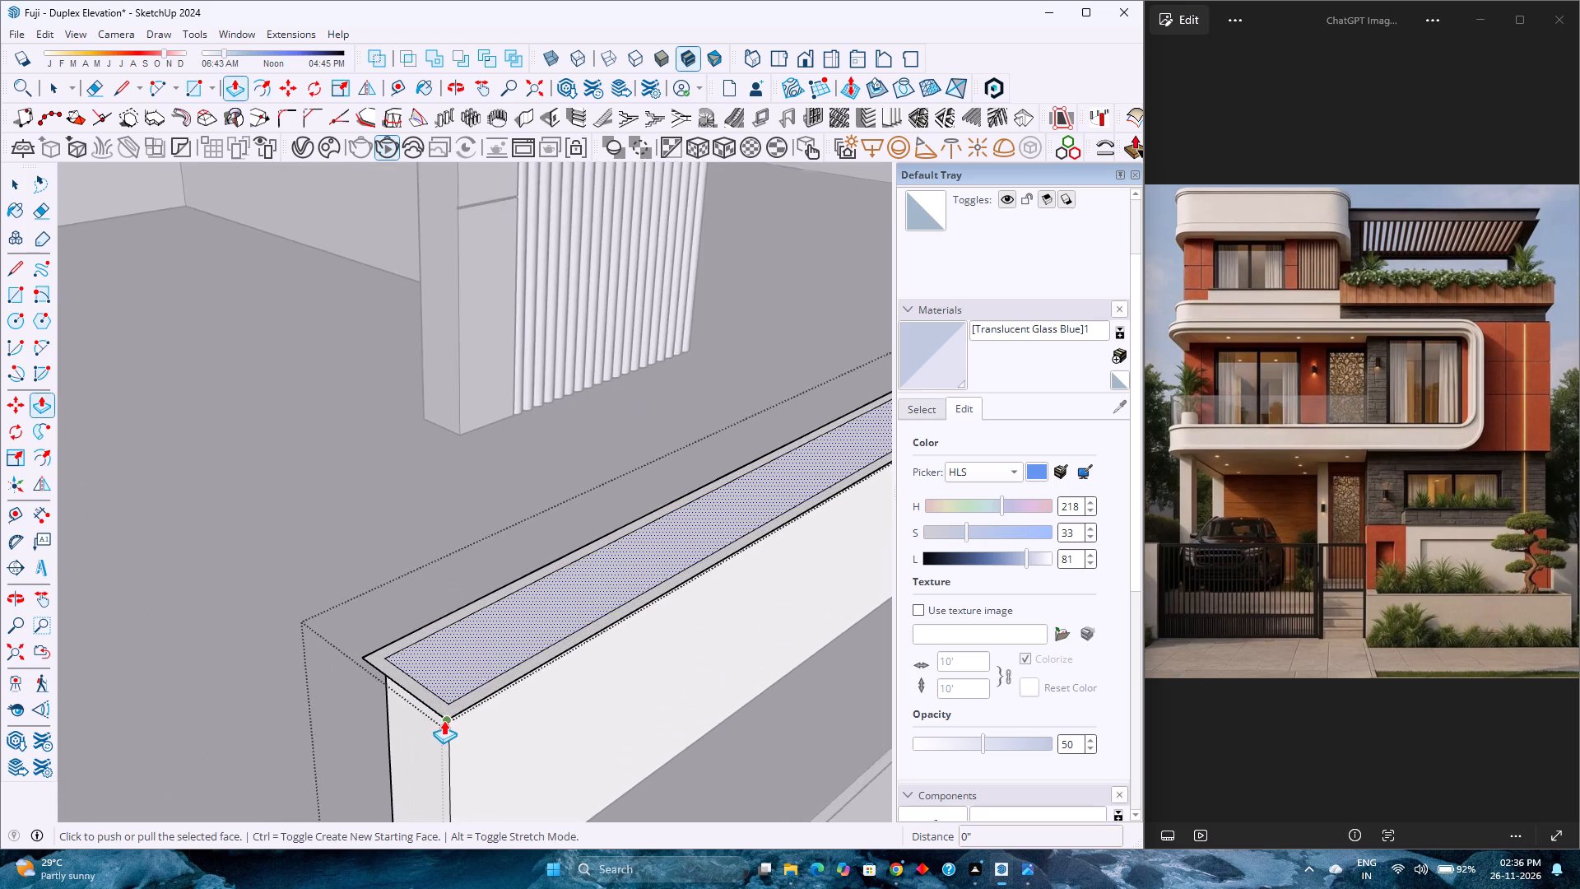
{"action": "key", "text": "Escape"}
{"action": "left_click", "coordinate": [470, 695]}
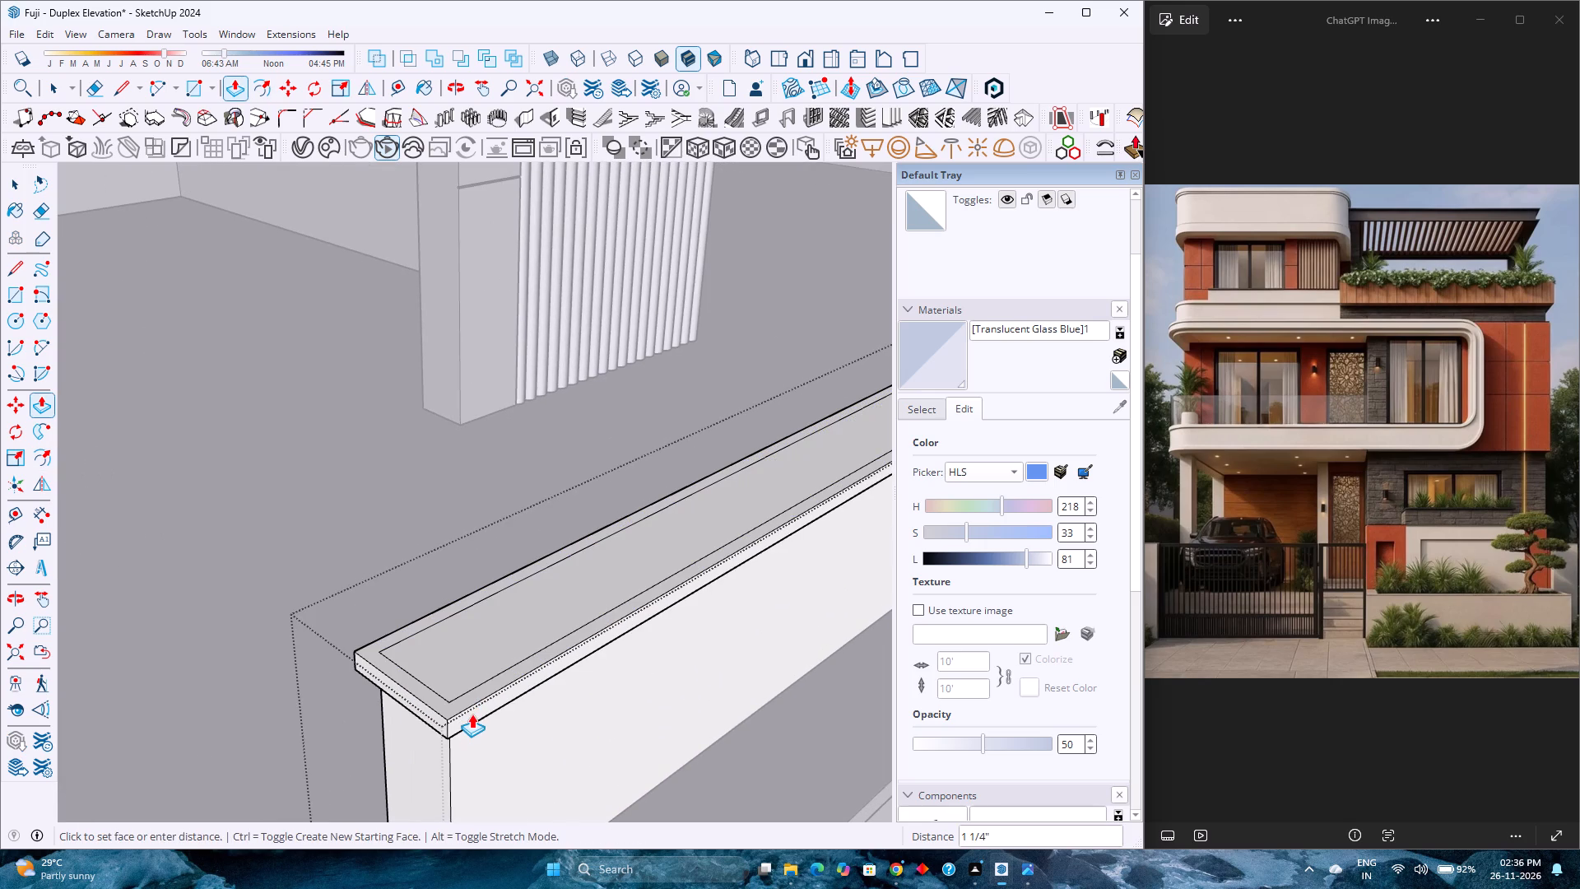
{"action": "type", "text": "1.5"}
{"action": "key", "text": "Return"}
Erase the leftover inner outline edges on the coping's top face, including the short edge beside the planter.
{"action": "scroll", "coordinate": [472, 714], "scroll_direction": "down", "scroll_amount": 2}
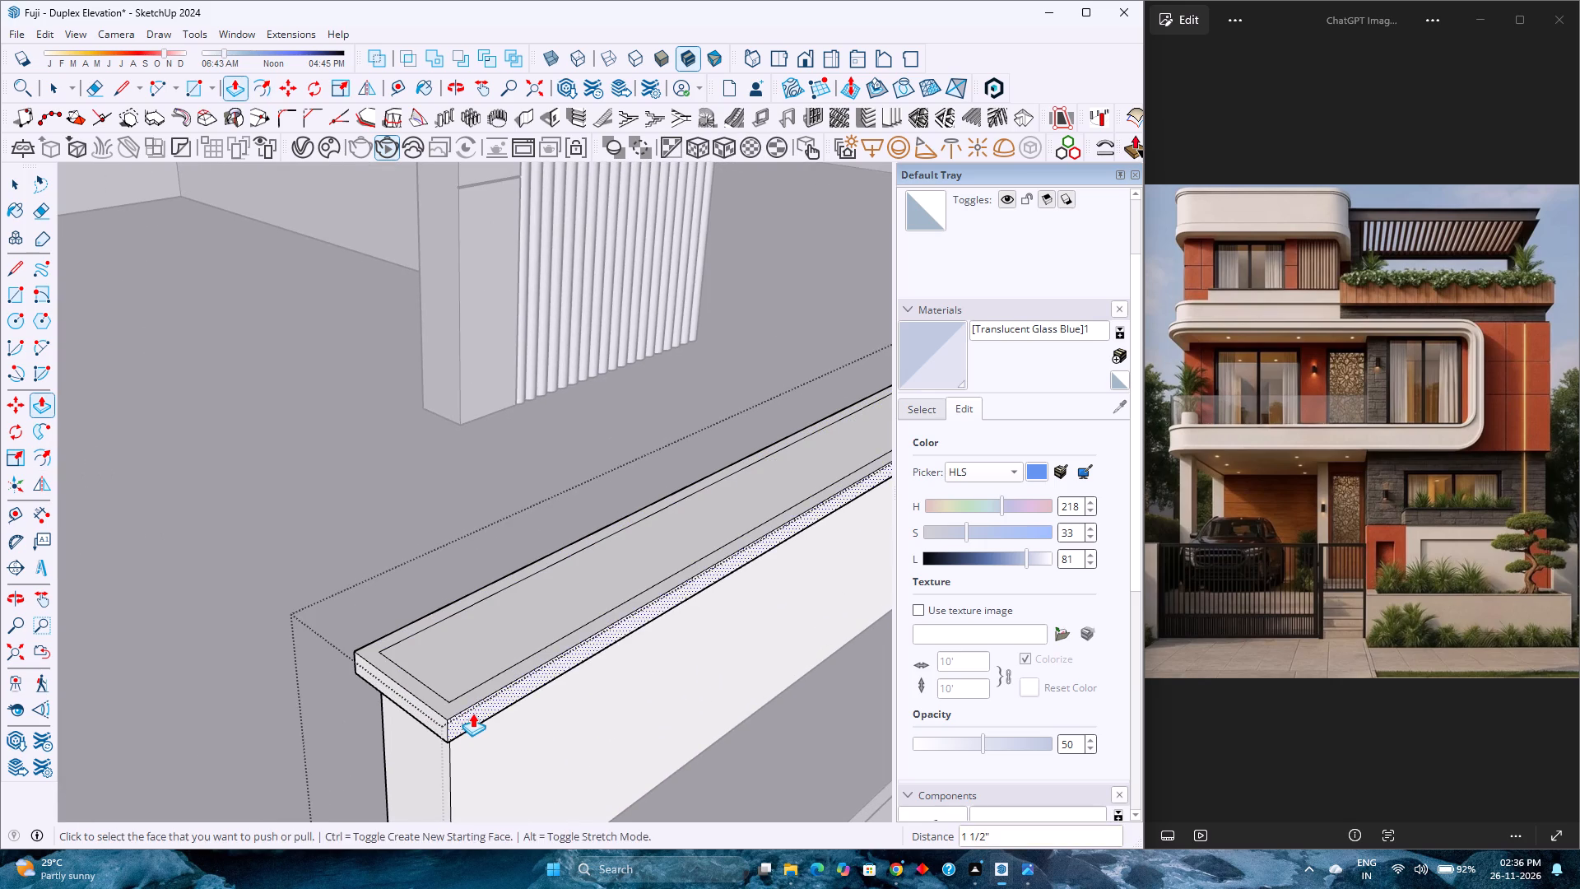
{"action": "scroll", "coordinate": [472, 713], "scroll_direction": "down", "scroll_amount": 1}
{"action": "middle_click_drag", "start_coordinate": [472, 712], "coordinate": [453, 660], "text": "shift"}
{"action": "scroll", "coordinate": [433, 649], "scroll_direction": "up", "scroll_amount": 8}
{"action": "key", "text": "e"}
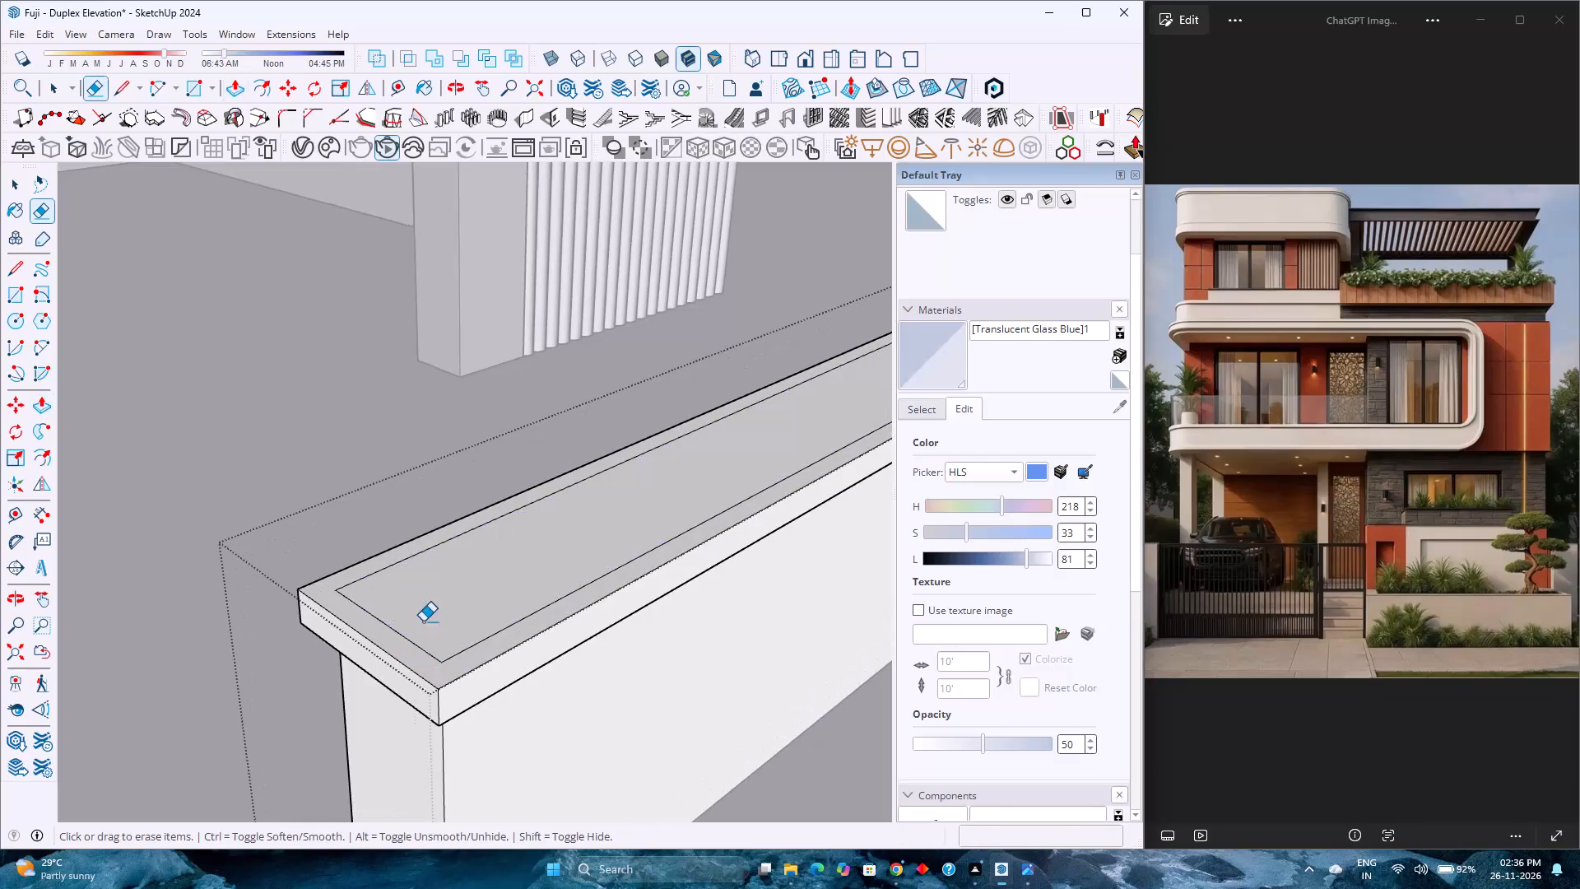
{"action": "left_click_drag", "start_coordinate": [414, 631], "coordinate": [450, 610]}
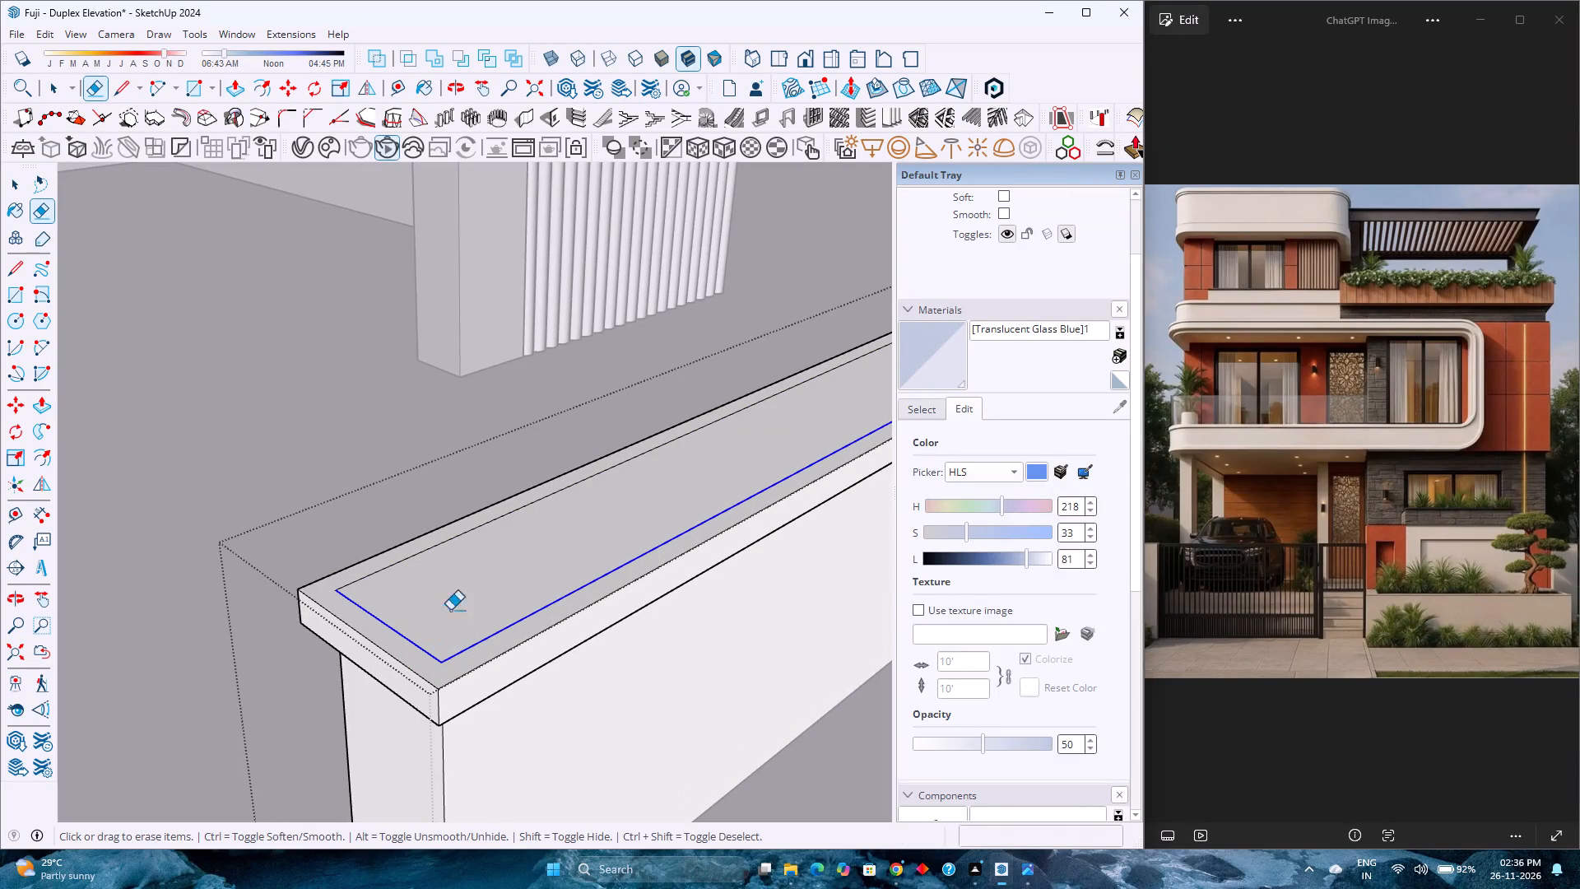
{"action": "left_click_drag", "start_coordinate": [450, 610], "coordinate": [414, 557]}
{"action": "scroll", "coordinate": [375, 631], "scroll_direction": "down", "scroll_amount": 5}
{"action": "scroll", "coordinate": [458, 580], "scroll_direction": "down", "scroll_amount": 20}
{"action": "scroll", "coordinate": [458, 580], "scroll_direction": "down", "scroll_amount": 3}
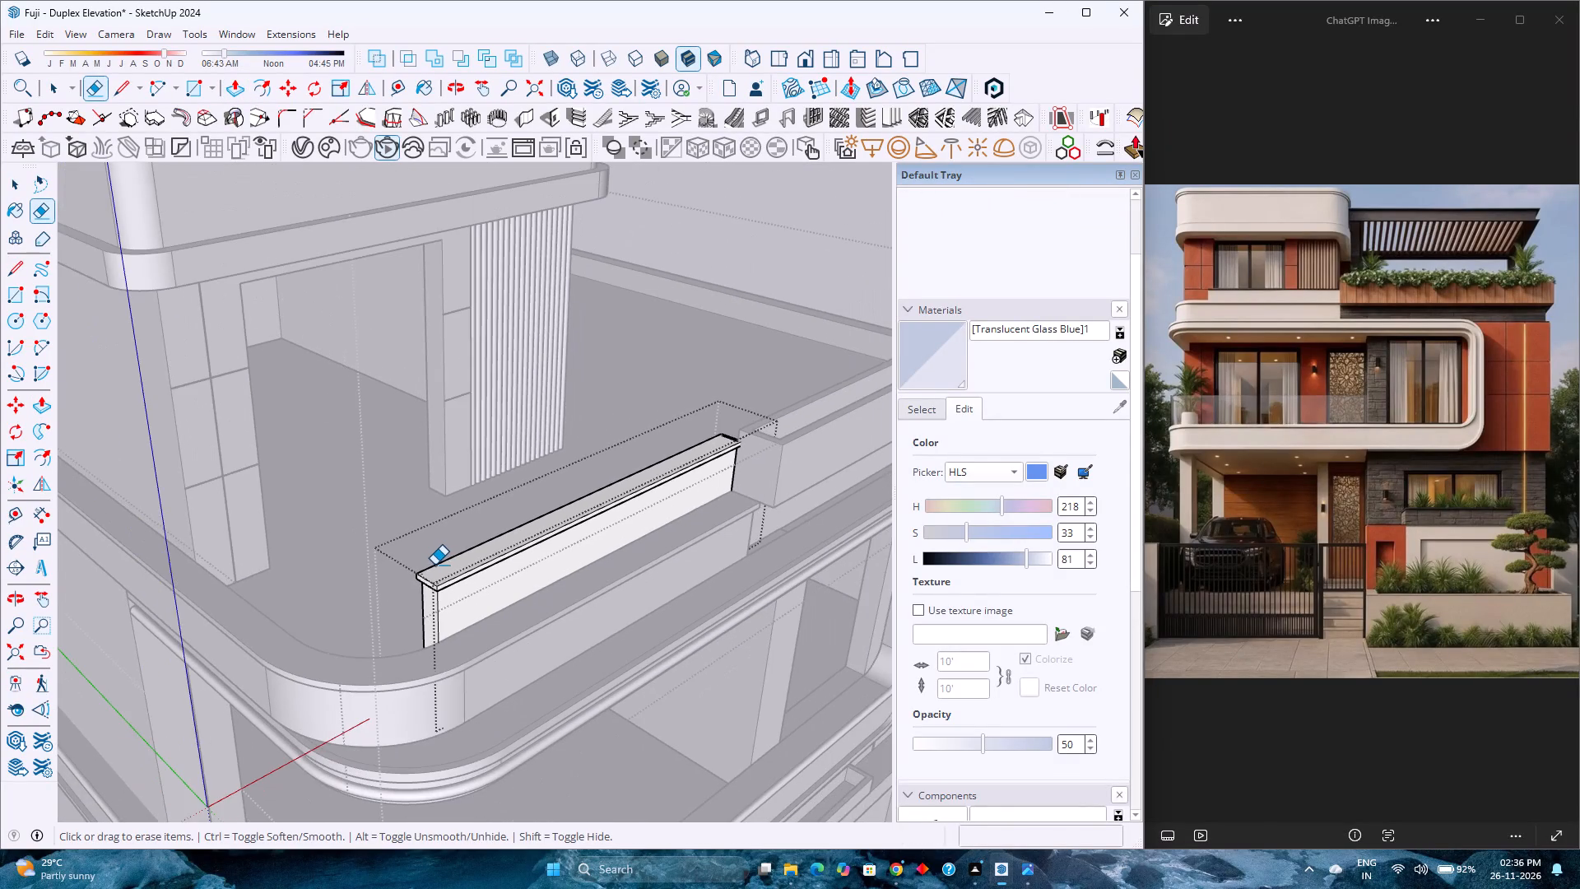
{"action": "scroll", "coordinate": [431, 563], "scroll_direction": "down", "scroll_amount": 2}
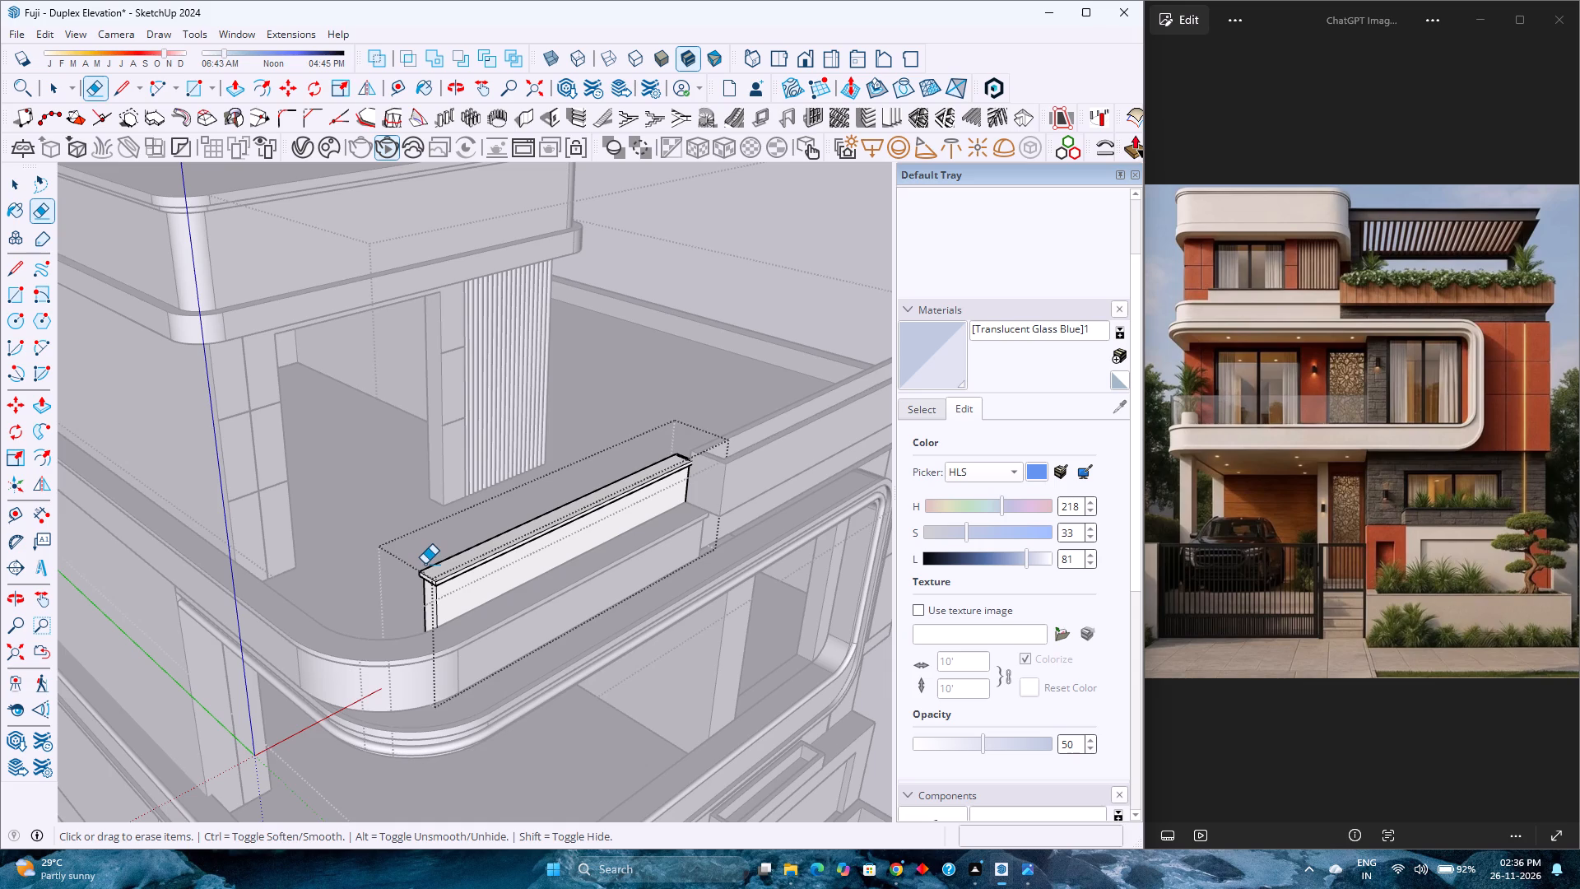
{"action": "scroll", "coordinate": [422, 568], "scroll_direction": "up", "scroll_amount": 2}
{"action": "scroll", "coordinate": [422, 568], "scroll_direction": "down", "scroll_amount": 1}
{"action": "scroll", "coordinate": [704, 431], "scroll_direction": "up", "scroll_amount": 3}
{"action": "scroll", "coordinate": [694, 435], "scroll_direction": "down", "scroll_amount": 2}
{"action": "scroll", "coordinate": [694, 435], "scroll_direction": "up", "scroll_amount": 3}
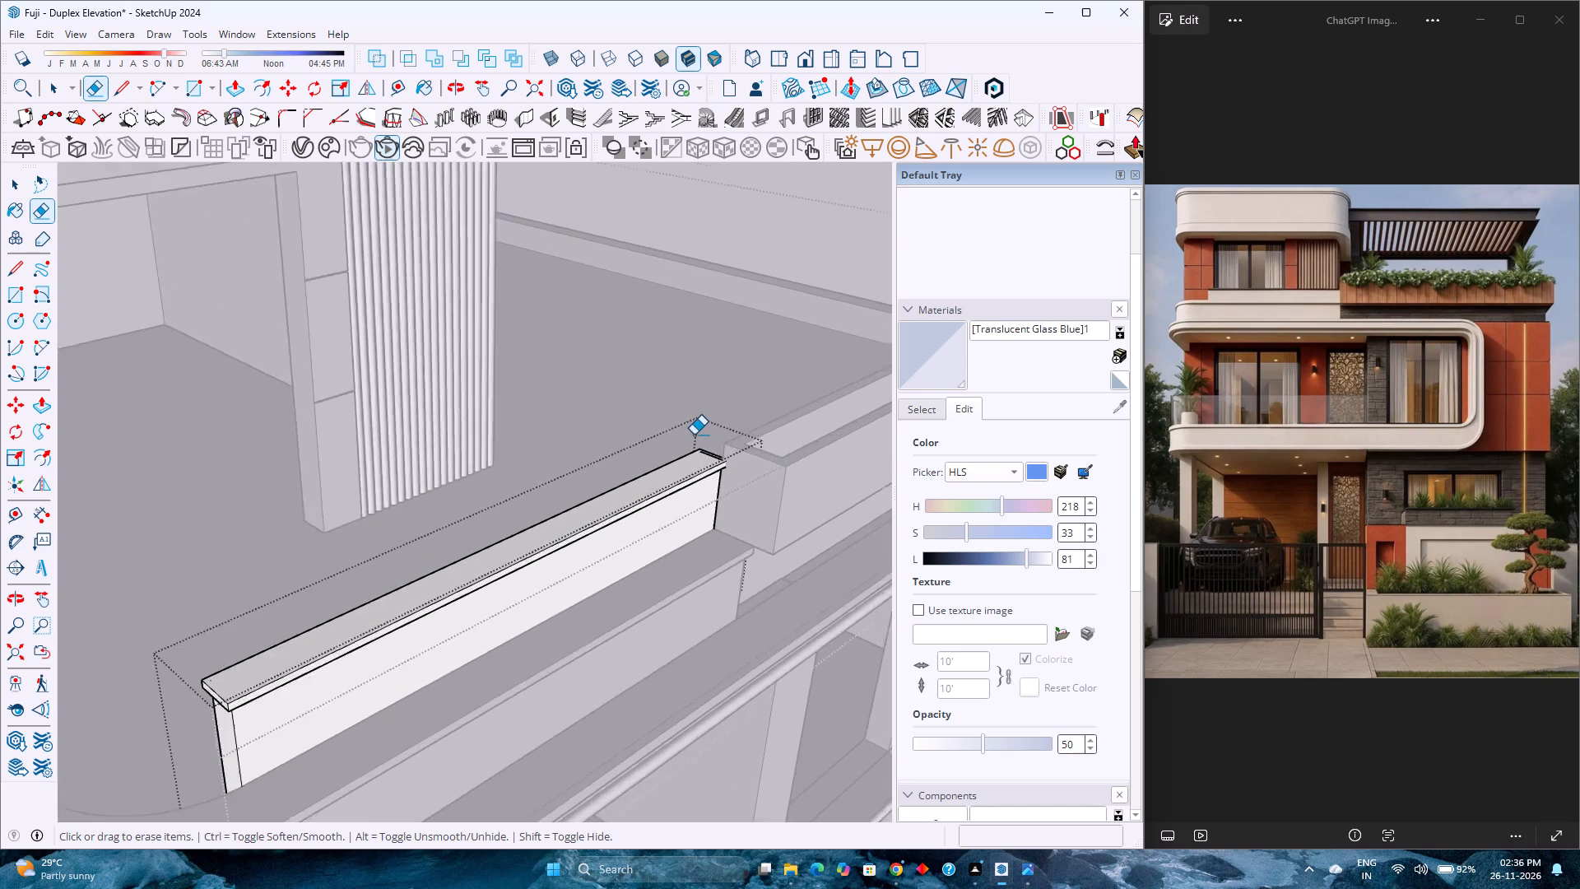
{"action": "scroll", "coordinate": [694, 435], "scroll_direction": "down", "scroll_amount": 3}
{"action": "scroll", "coordinate": [694, 435], "scroll_direction": "up", "scroll_amount": 6}
{"action": "scroll", "coordinate": [710, 472], "scroll_direction": "down", "scroll_amount": 5}
{"action": "scroll", "coordinate": [710, 472], "scroll_direction": "up", "scroll_amount": 3}
{"action": "scroll", "coordinate": [710, 472], "scroll_direction": "down", "scroll_amount": 4}
{"action": "scroll", "coordinate": [710, 472], "scroll_direction": "up", "scroll_amount": 2}
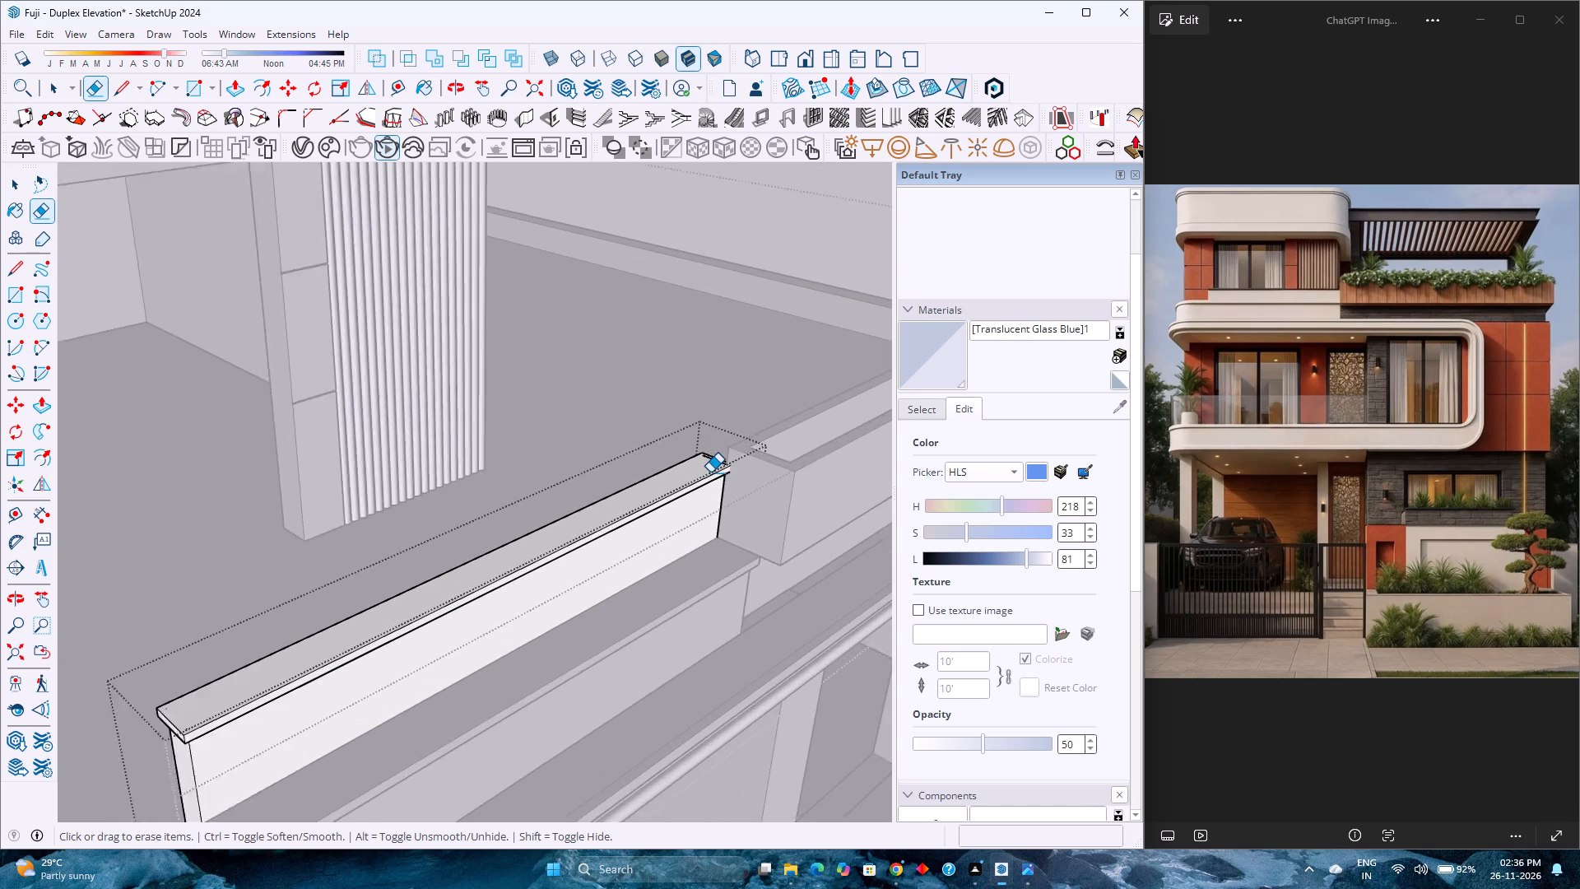
{"action": "scroll", "coordinate": [710, 472], "scroll_direction": "up", "scroll_amount": 1}
{"action": "scroll", "coordinate": [710, 472], "scroll_direction": "down", "scroll_amount": 2}
{"action": "scroll", "coordinate": [710, 472], "scroll_direction": "up", "scroll_amount": 3}
{"action": "scroll", "coordinate": [710, 472], "scroll_direction": "down", "scroll_amount": 3}
{"action": "scroll", "coordinate": [710, 472], "scroll_direction": "up", "scroll_amount": 3}
{"action": "scroll", "coordinate": [710, 472], "scroll_direction": "down", "scroll_amount": 2}
{"action": "scroll", "coordinate": [710, 472], "scroll_direction": "up", "scroll_amount": 3}
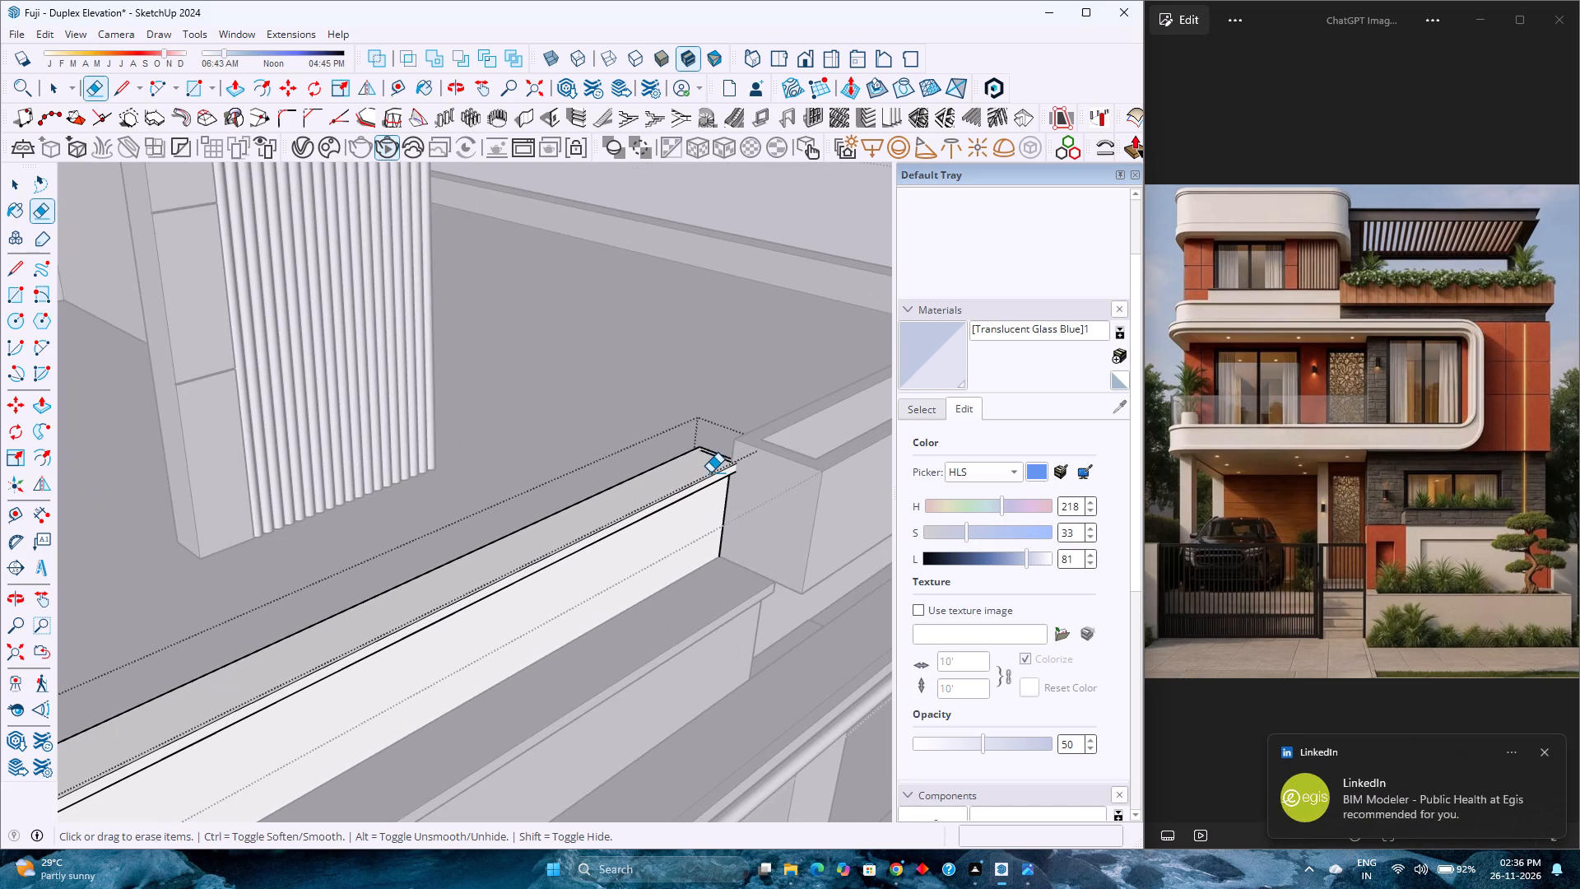
{"action": "scroll", "coordinate": [710, 472], "scroll_direction": "up", "scroll_amount": 1}
{"action": "scroll", "coordinate": [710, 473], "scroll_direction": "down", "scroll_amount": 1}
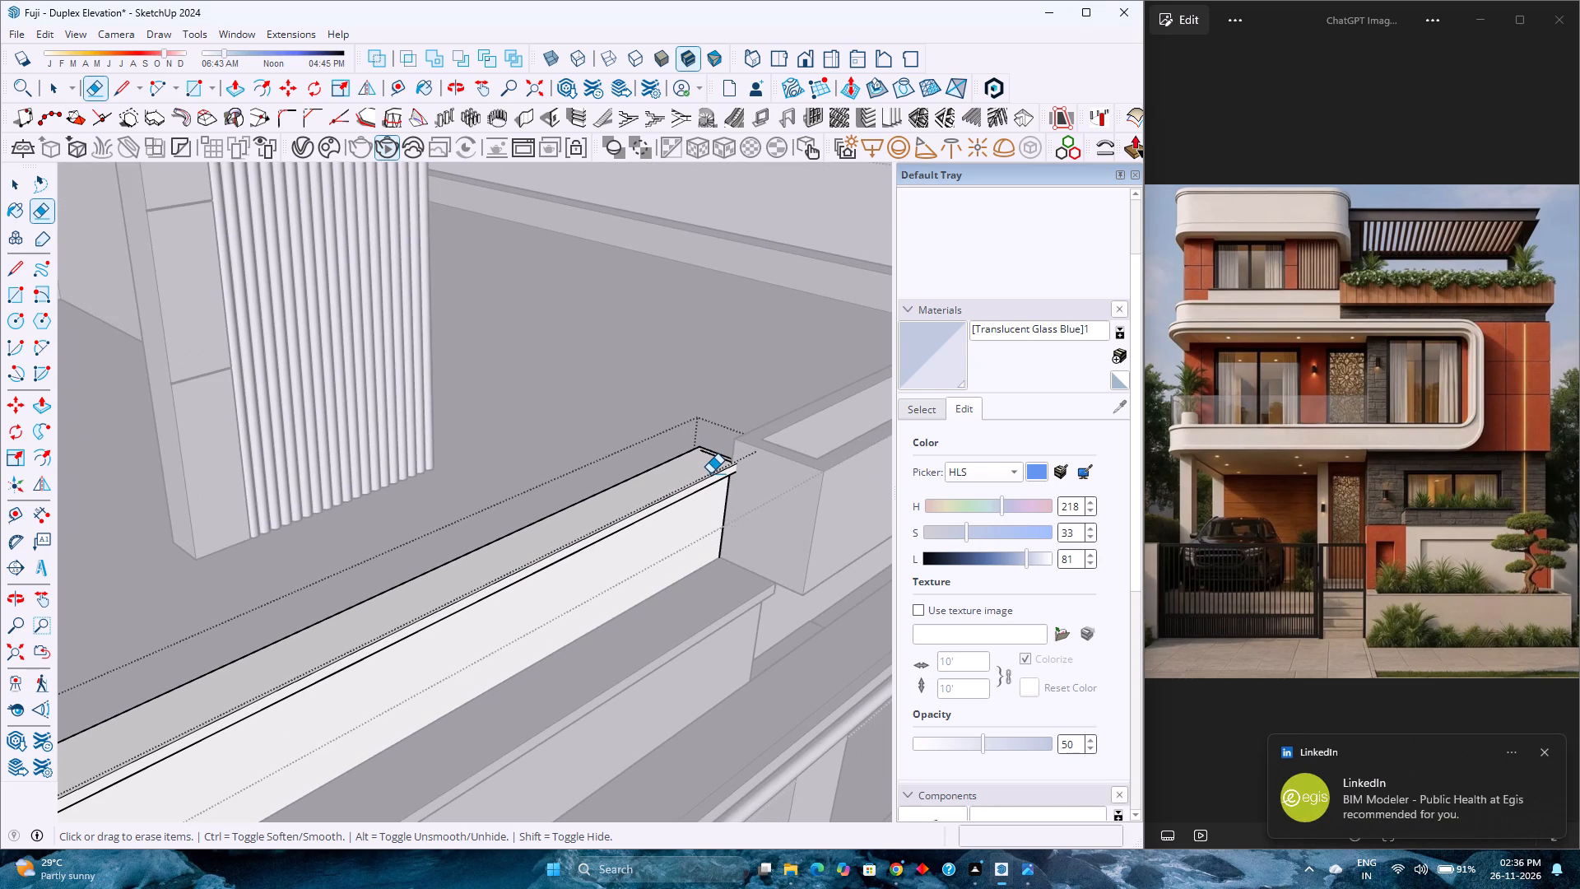
{"action": "scroll", "coordinate": [710, 473], "scroll_direction": "up", "scroll_amount": 2}
{"action": "scroll", "coordinate": [710, 473], "scroll_direction": "down", "scroll_amount": 2}
{"action": "scroll", "coordinate": [708, 452], "scroll_direction": "up", "scroll_amount": 7}
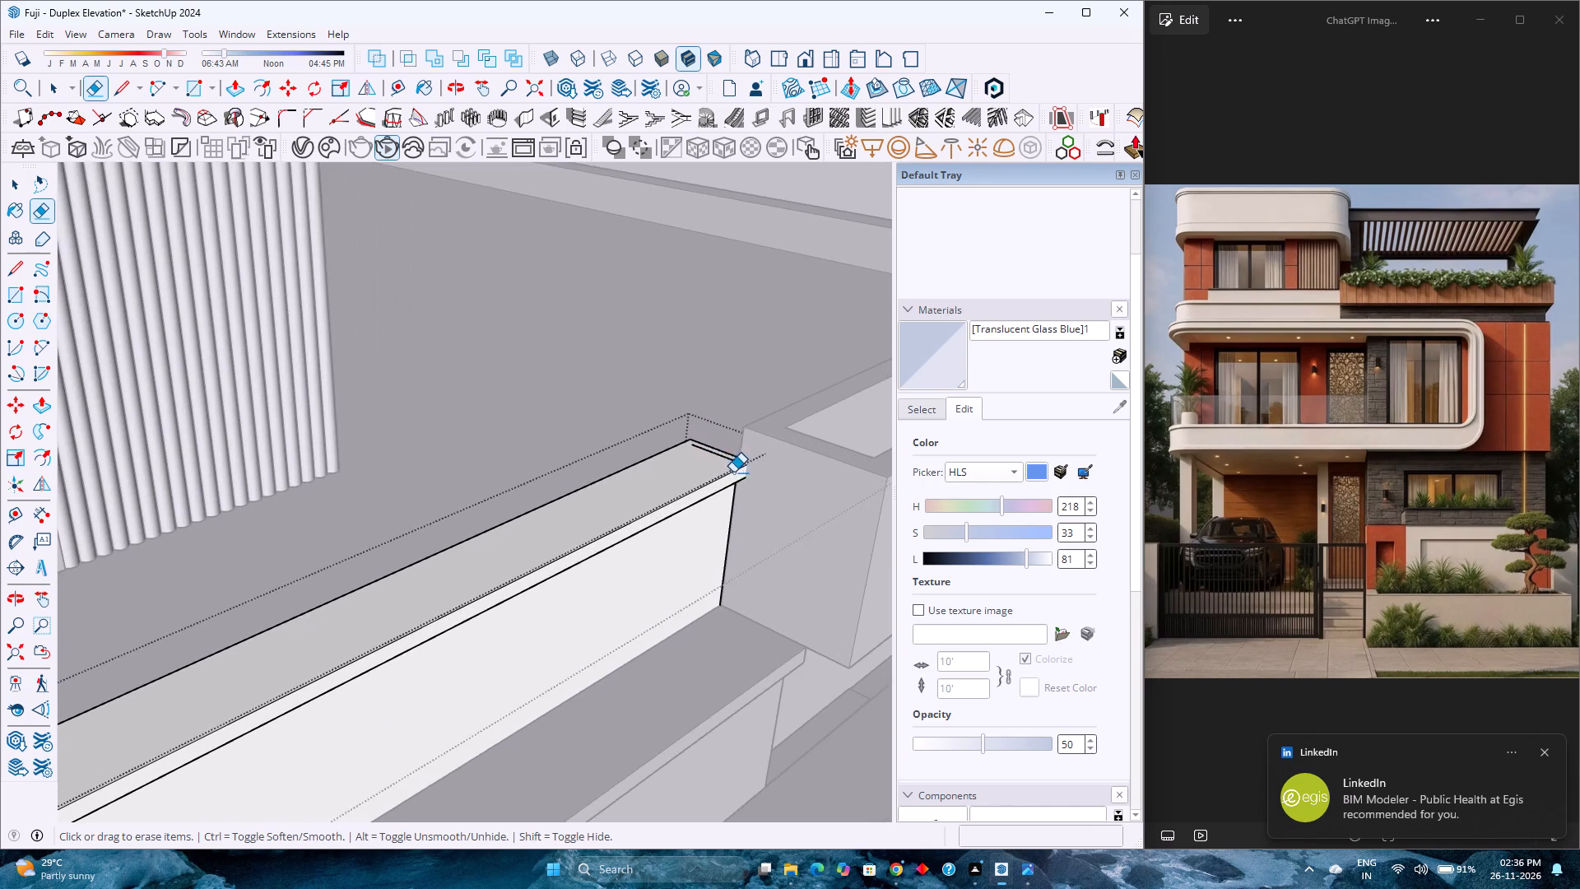
{"action": "scroll", "coordinate": [733, 472], "scroll_direction": "up", "scroll_amount": 11}
{"action": "left_click", "coordinate": [725, 456]}
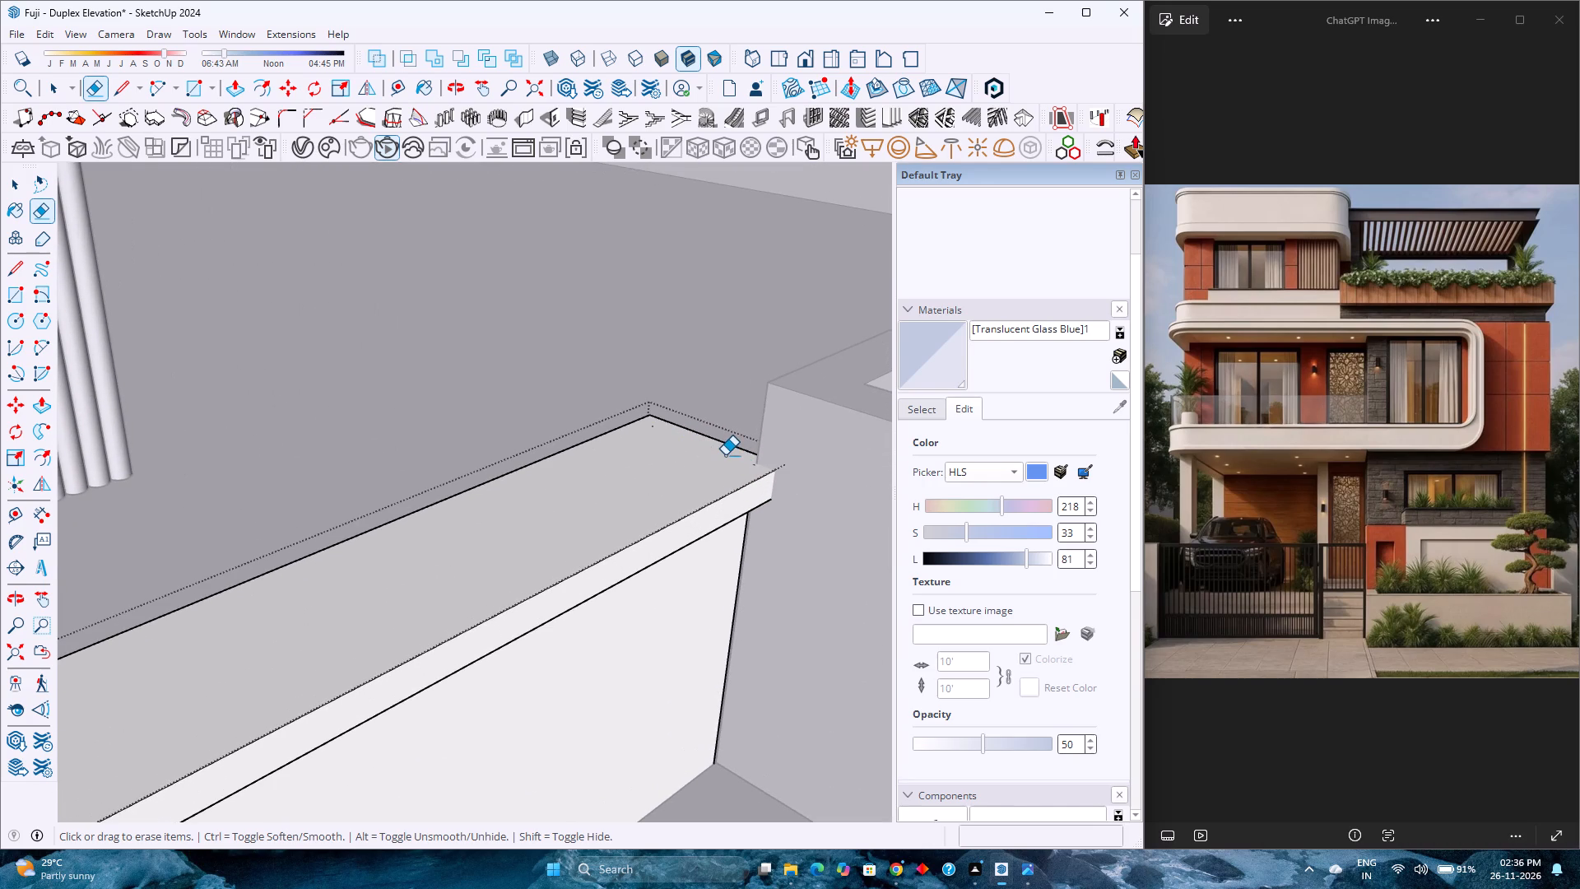
{"action": "scroll", "coordinate": [723, 455], "scroll_direction": "down", "scroll_amount": 3}
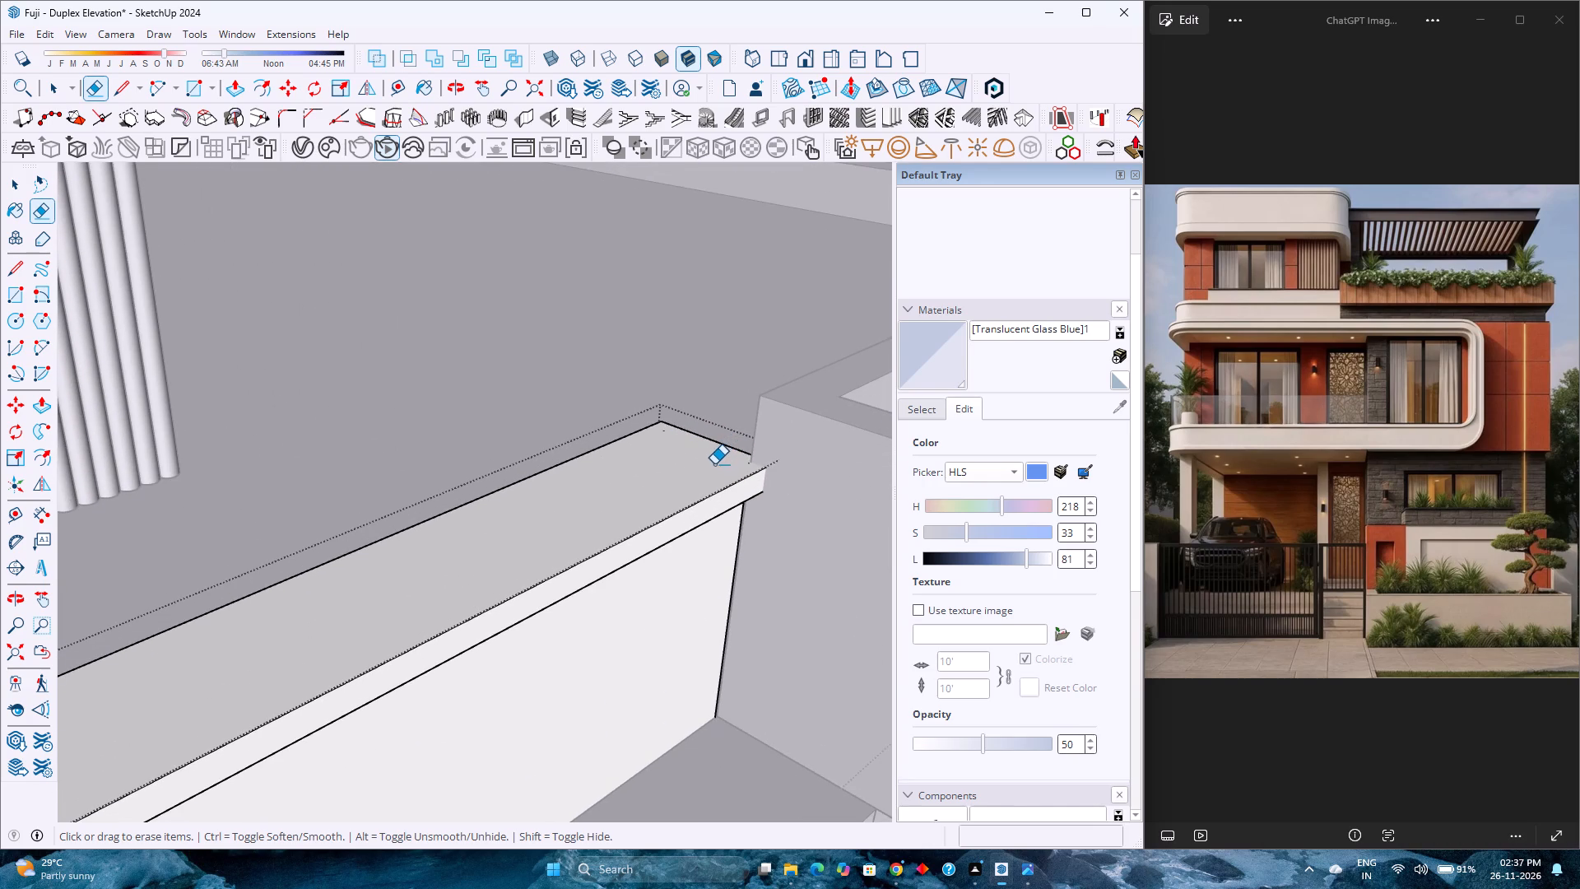
{"action": "key", "text": "space"}
Place guide lines 1" inside all four edges of the coping's top face.
{"action": "scroll", "coordinate": [723, 477], "scroll_direction": "up", "scroll_amount": 4}
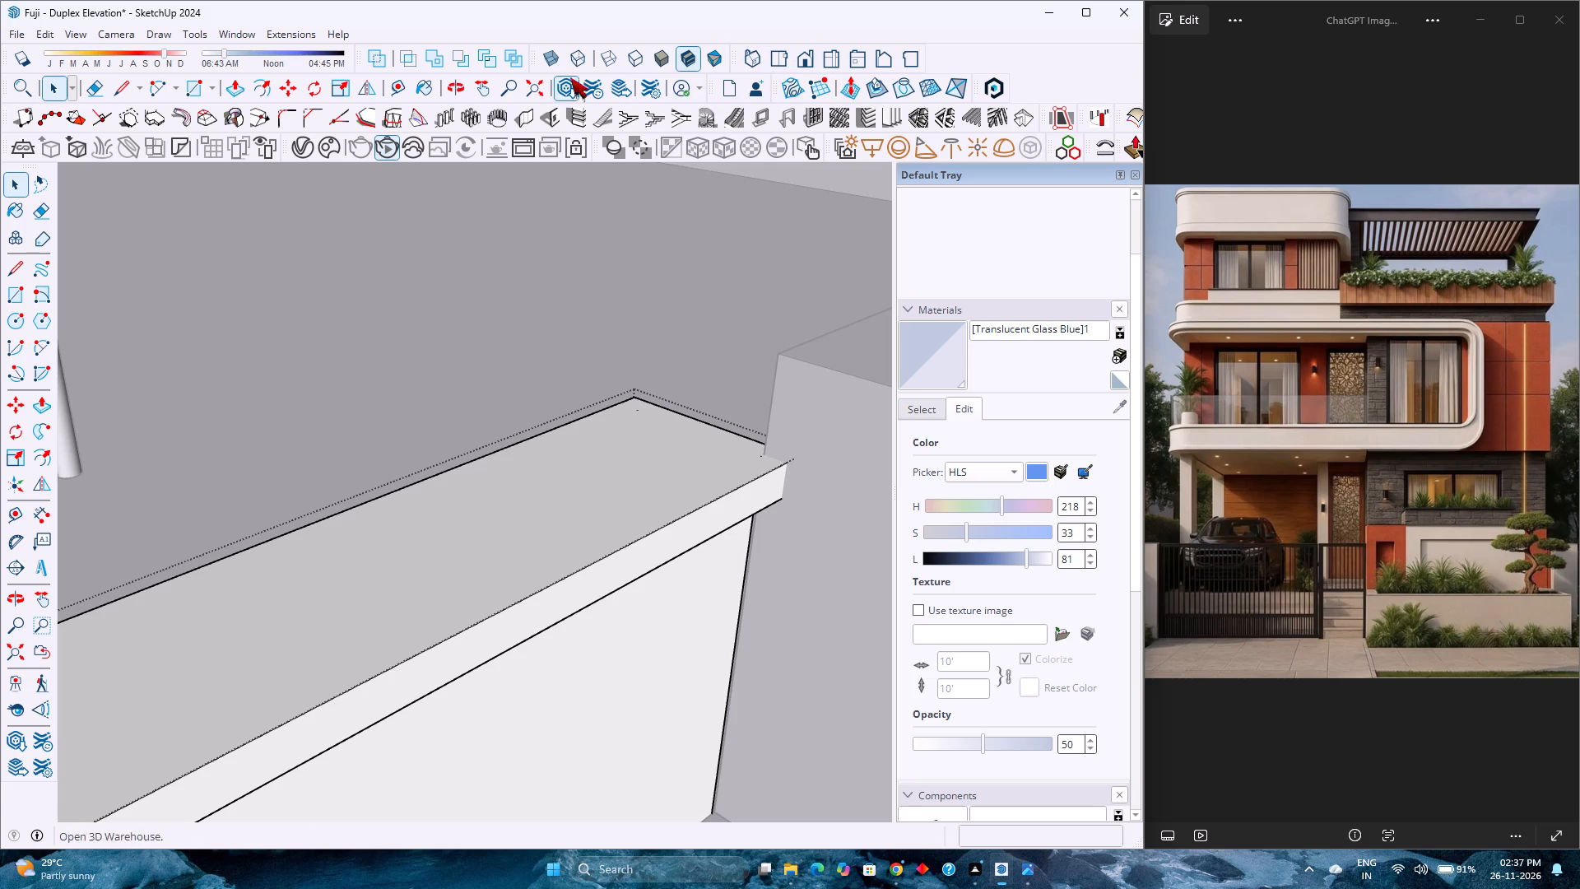
{"action": "left_click", "coordinate": [406, 89]}
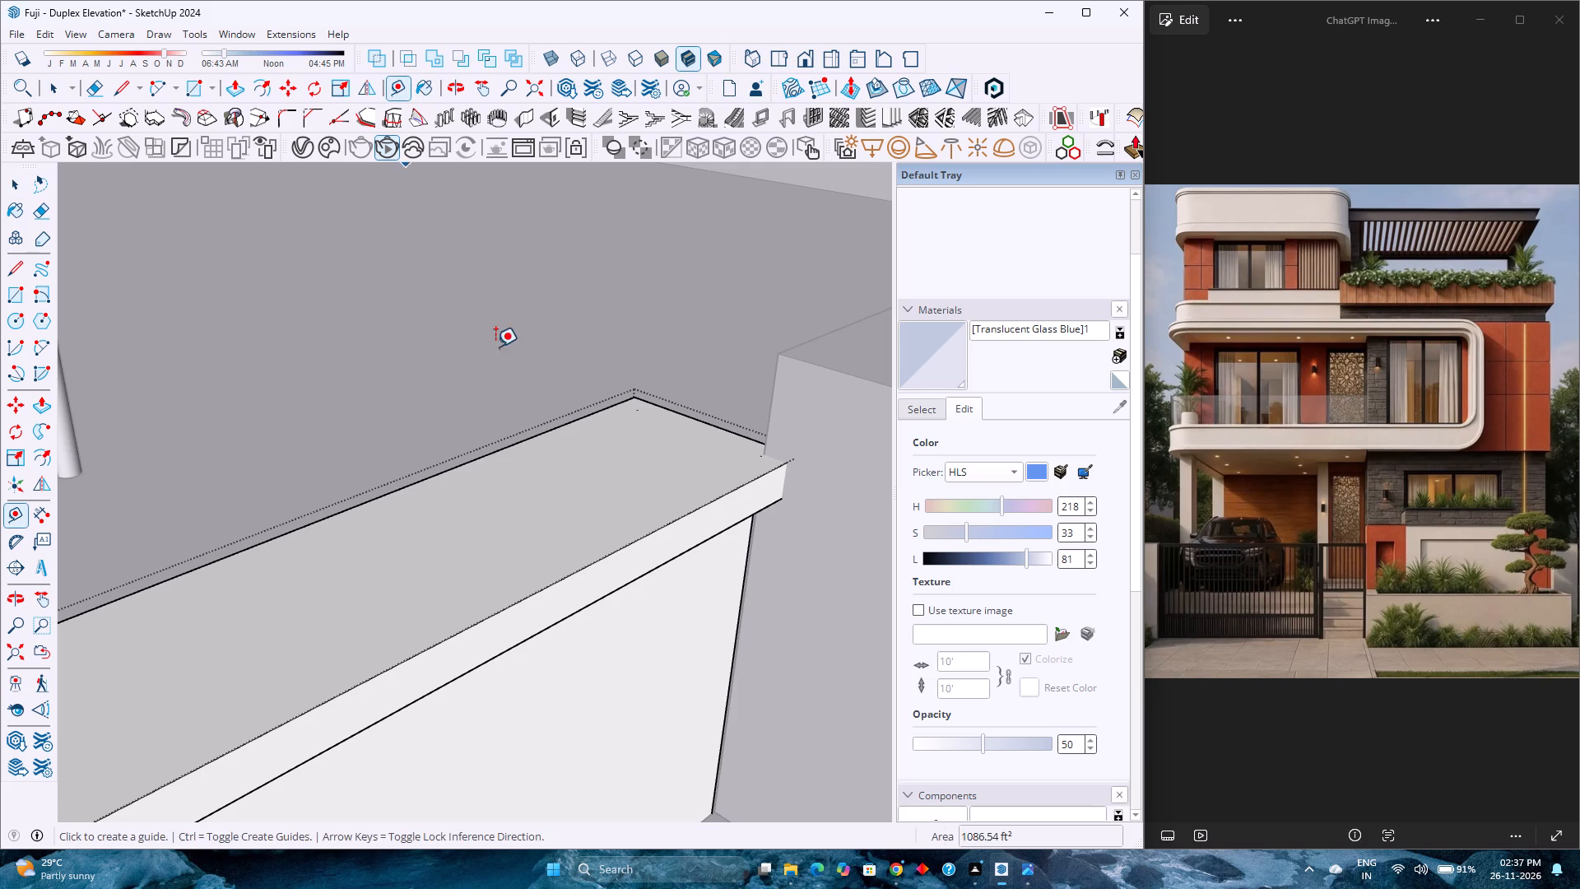
{"action": "left_click", "coordinate": [658, 526]}
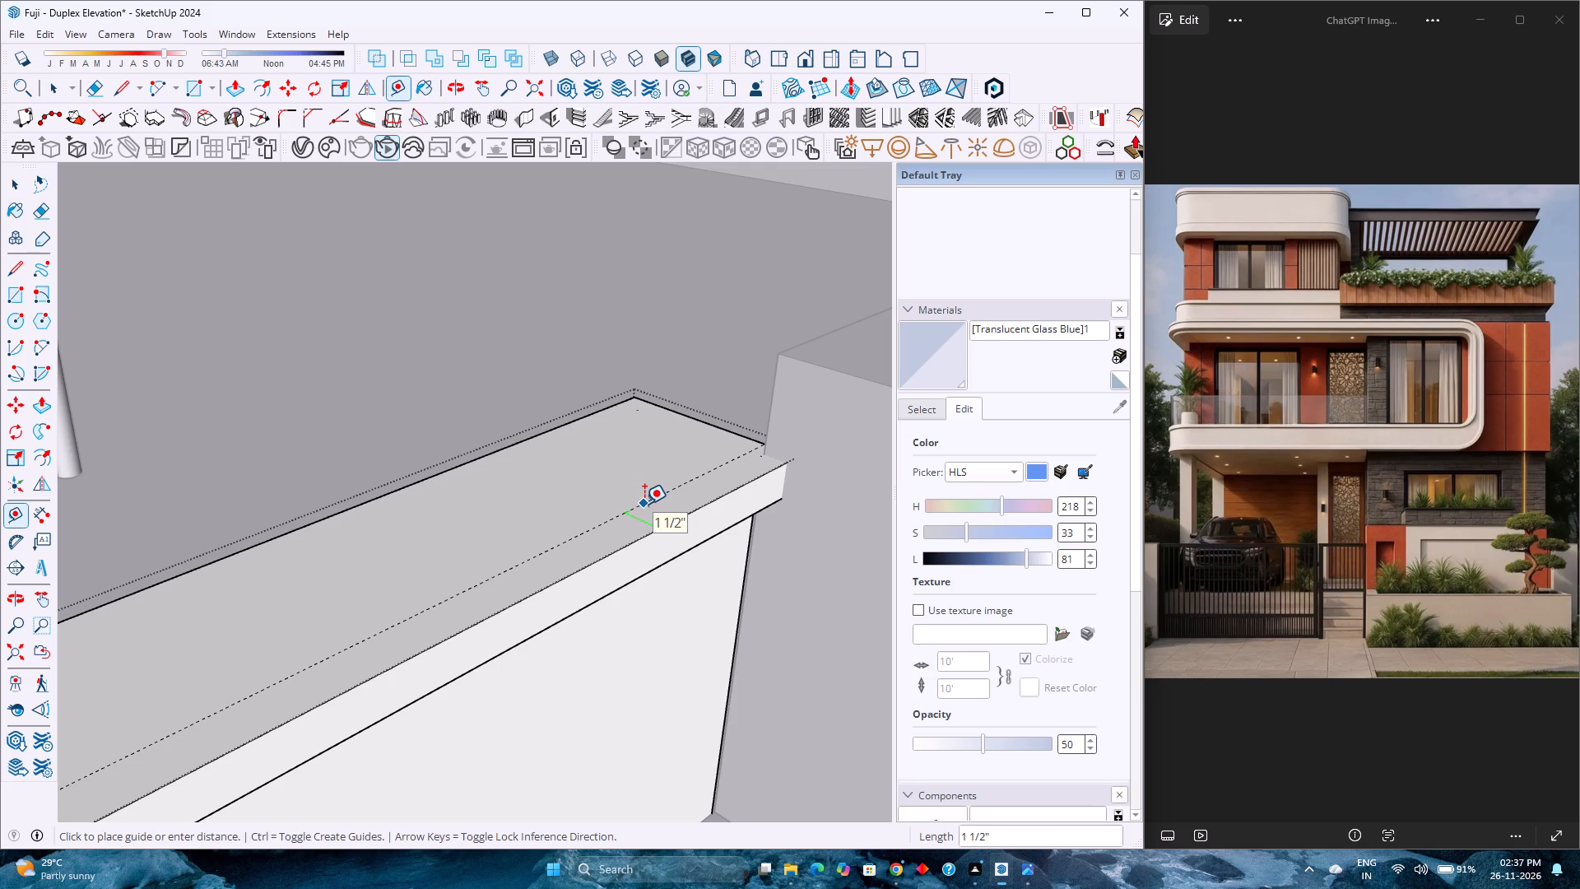
{"action": "key", "text": "1"}
{"action": "key", "text": "Return"}
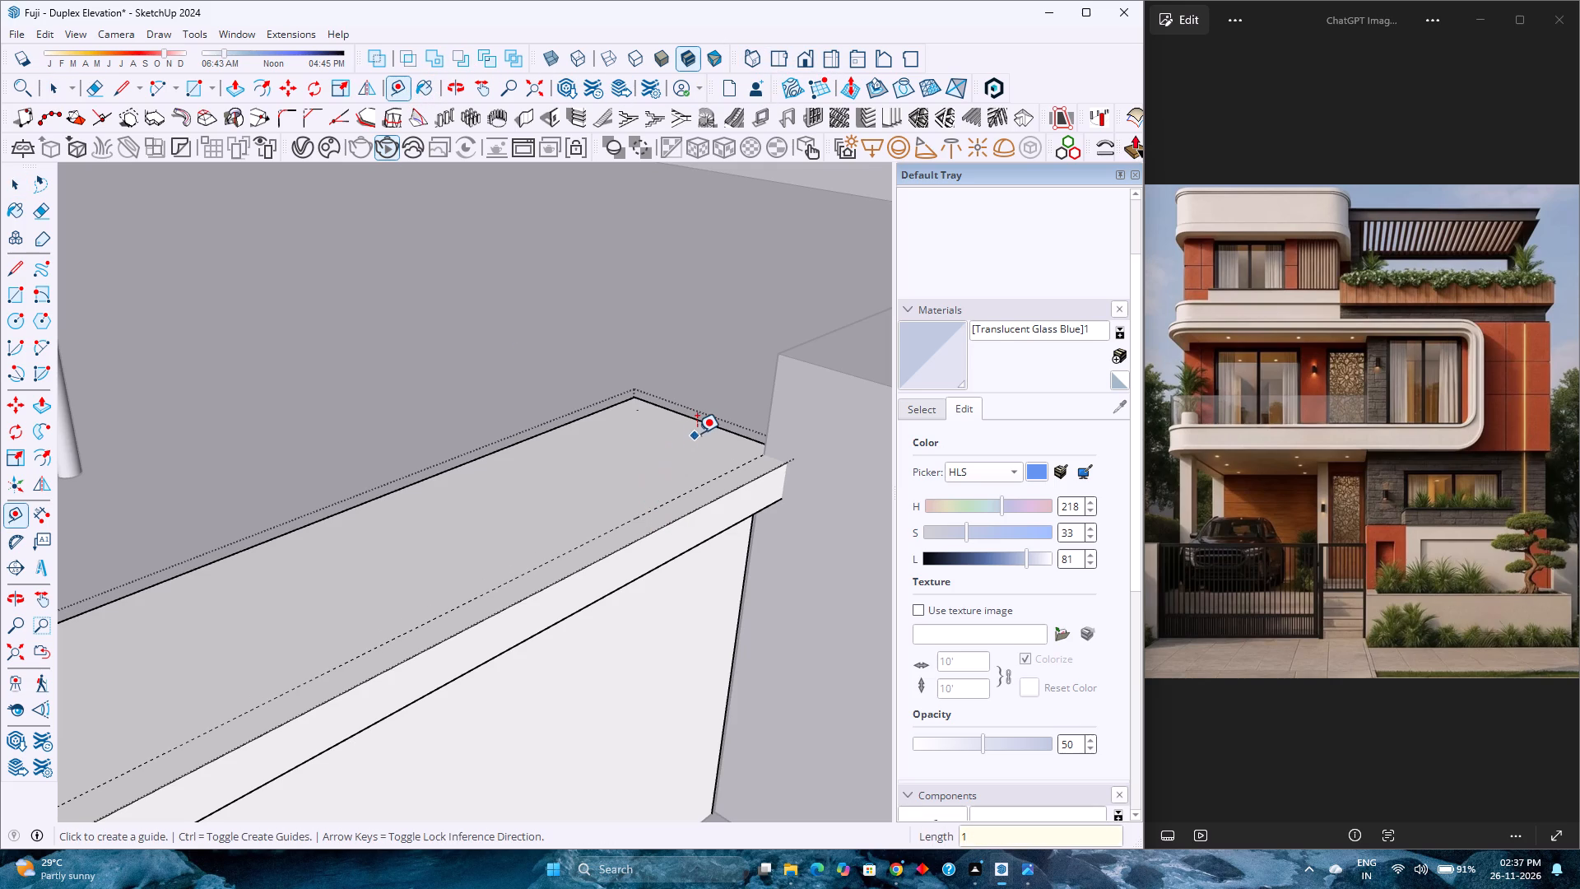
{"action": "left_click", "coordinate": [709, 426]}
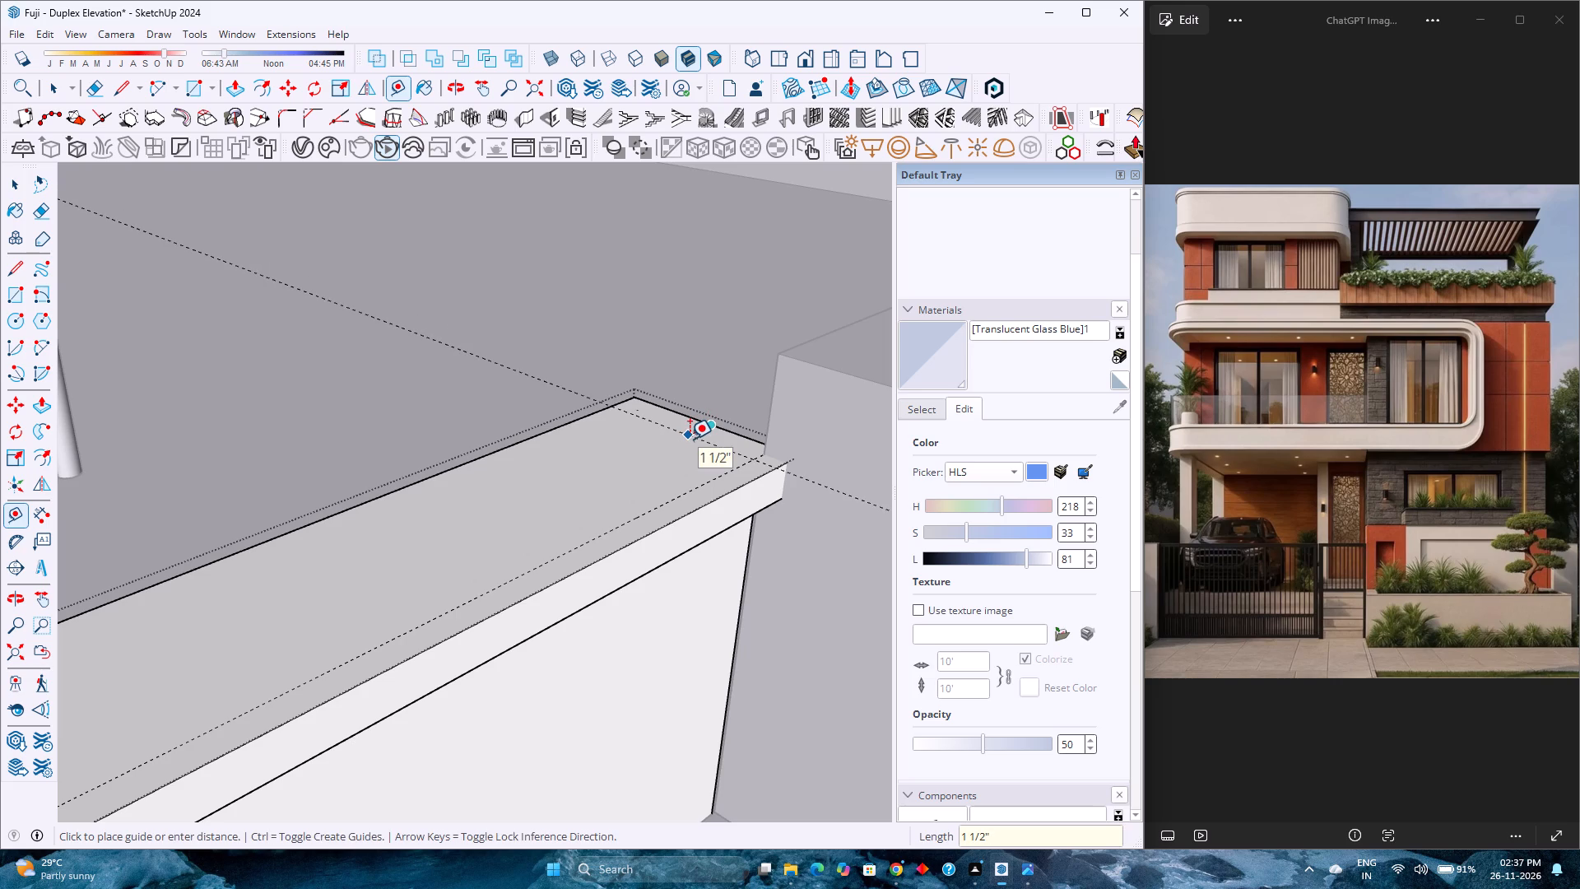
{"action": "key", "text": "1"}
{"action": "key", "text": "Return"}
{"action": "left_click", "coordinate": [543, 436]}
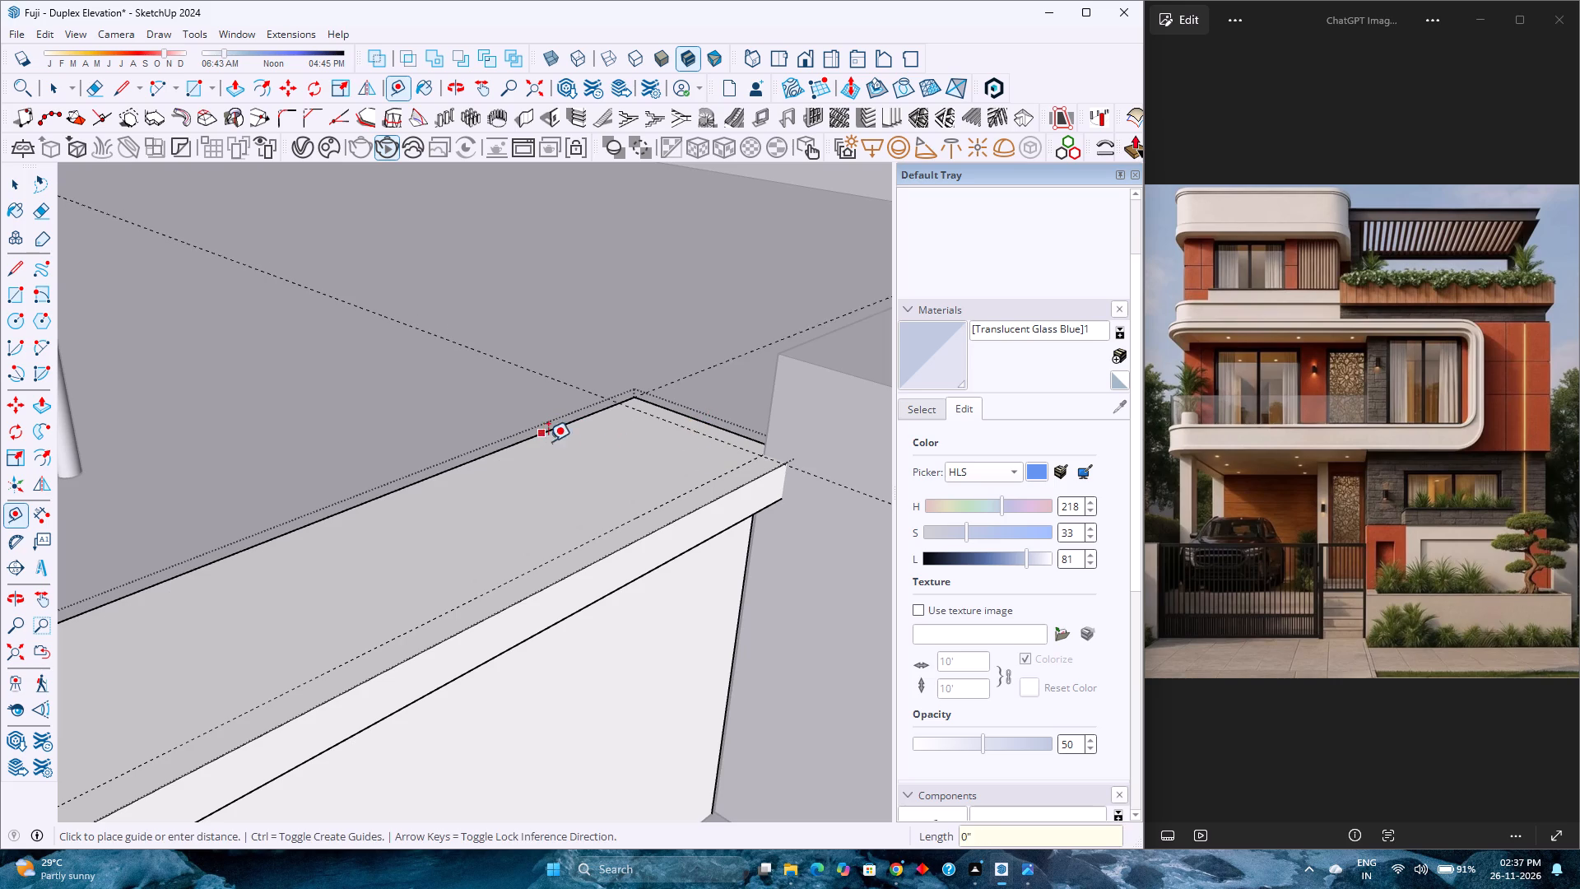
{"action": "key", "text": "1"}
{"action": "key", "text": "Return"}
{"action": "scroll", "coordinate": [643, 459], "scroll_direction": "down", "scroll_amount": 4}
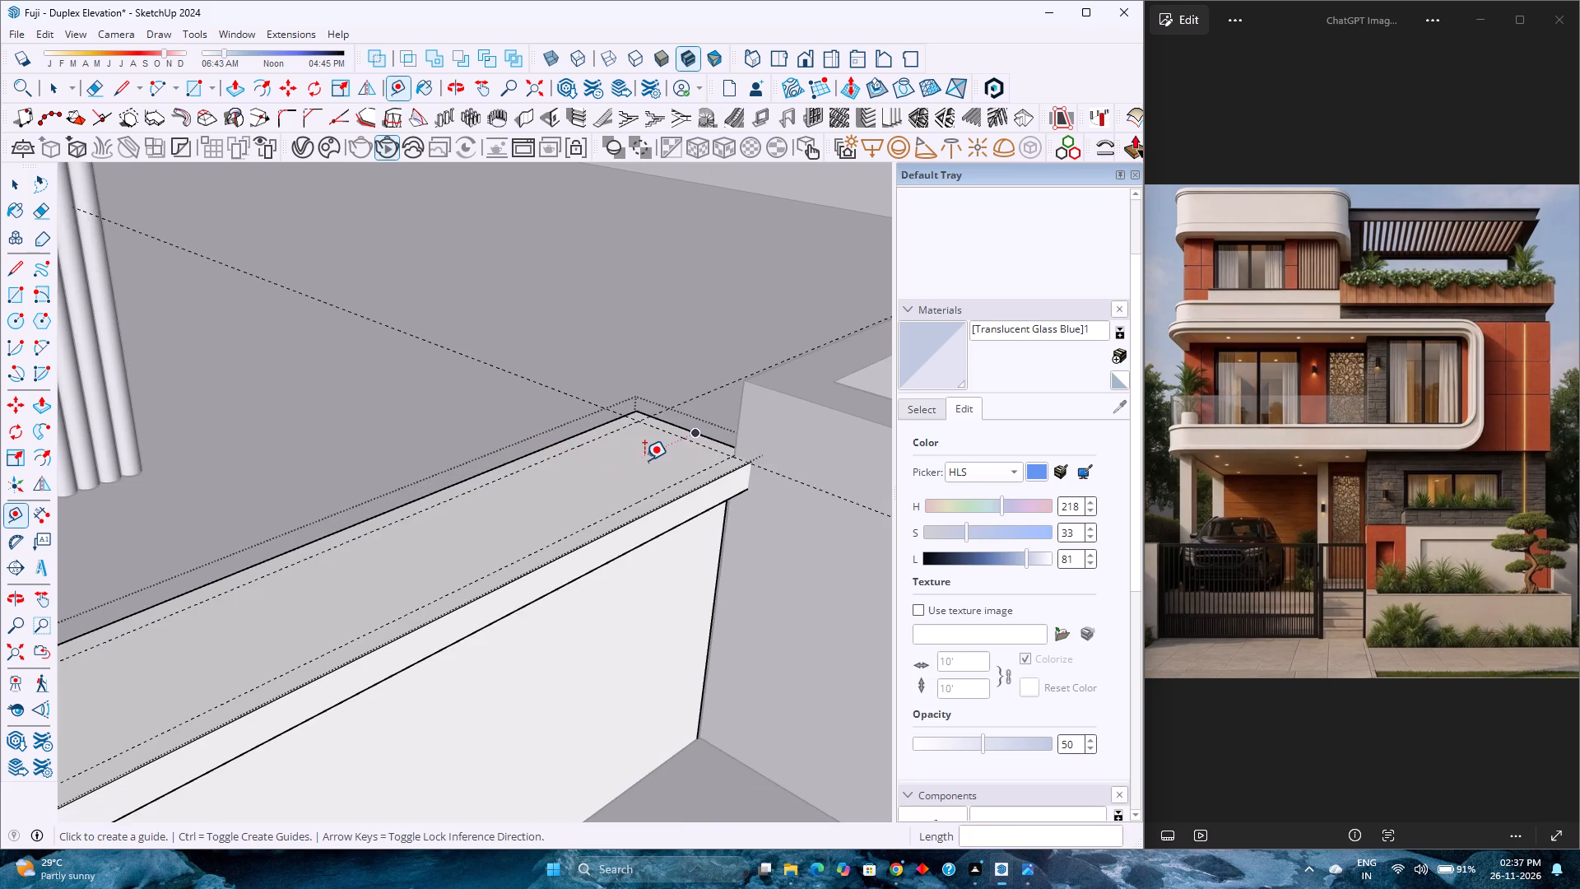
{"action": "scroll", "coordinate": [644, 460], "scroll_direction": "down", "scroll_amount": 20}
{"action": "scroll", "coordinate": [644, 460], "scroll_direction": "down", "scroll_amount": 4}
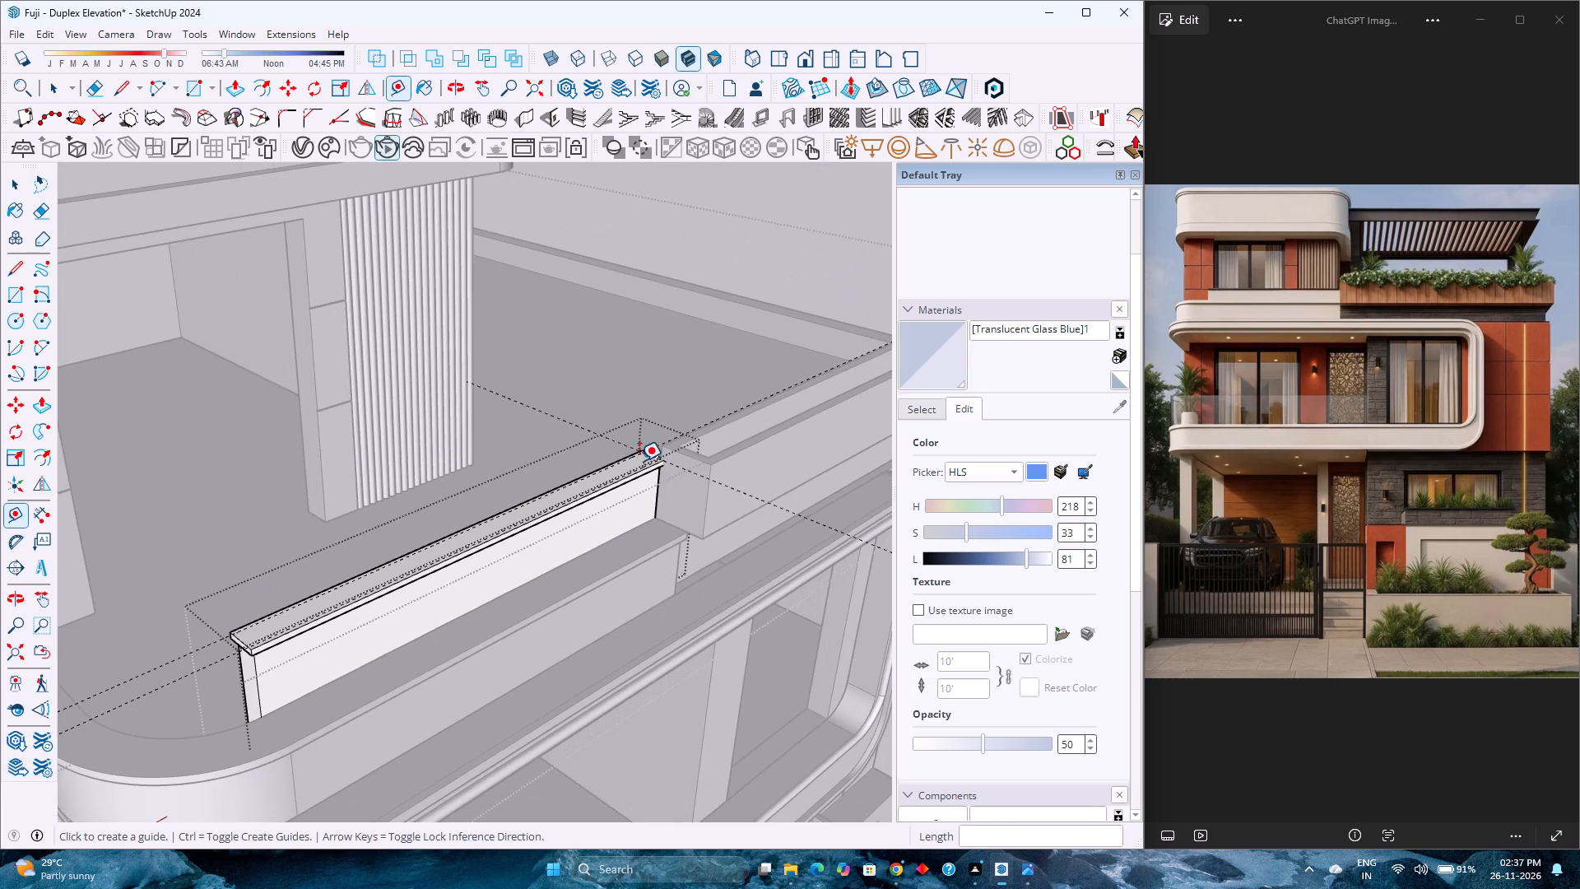
{"action": "scroll", "coordinate": [246, 631], "scroll_direction": "up", "scroll_amount": 13}
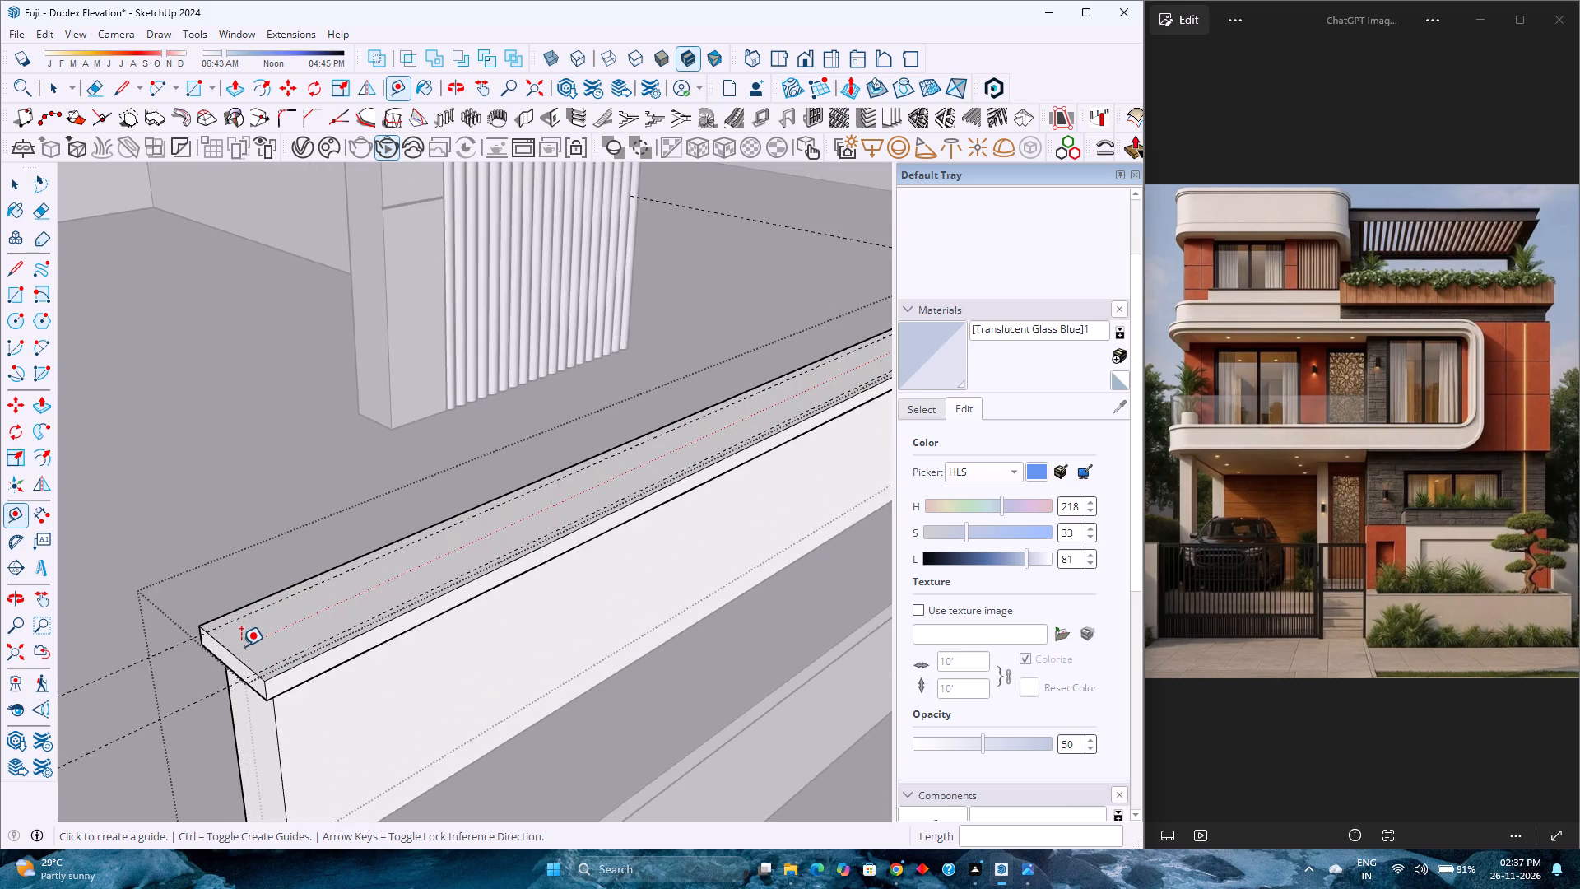
{"action": "scroll", "coordinate": [241, 646], "scroll_direction": "up", "scroll_amount": 4}
{"action": "left_click", "coordinate": [230, 657]}
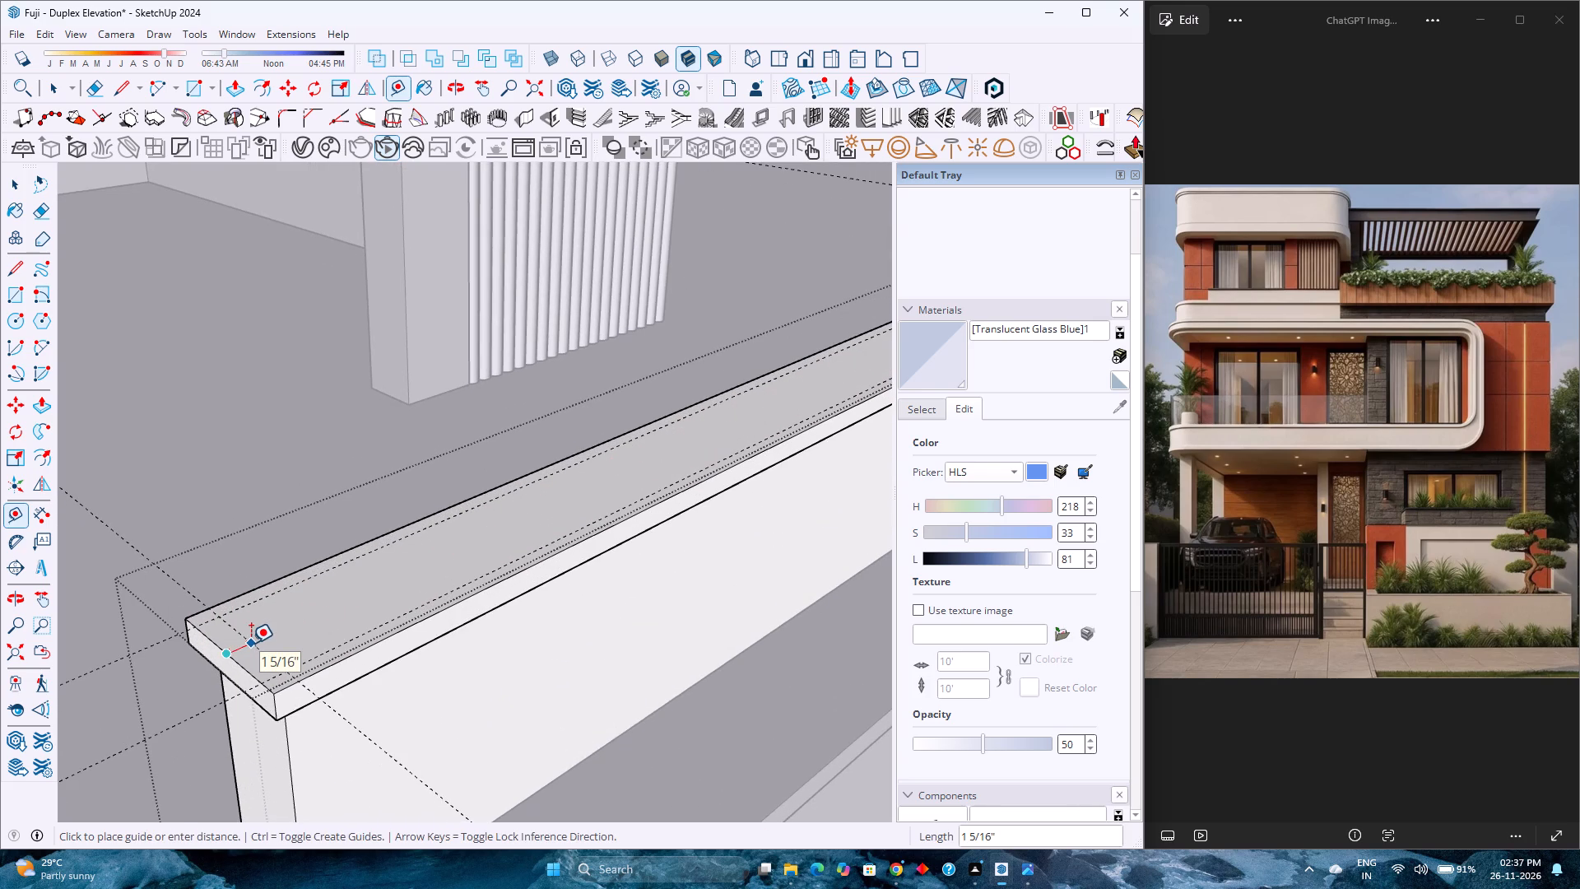
{"action": "key", "text": "1"}
{"action": "key", "text": "Return"}
Draw a 1" radius tangent arc between the guides across the first corner at the coping's free end.
{"action": "key", "text": "a"}
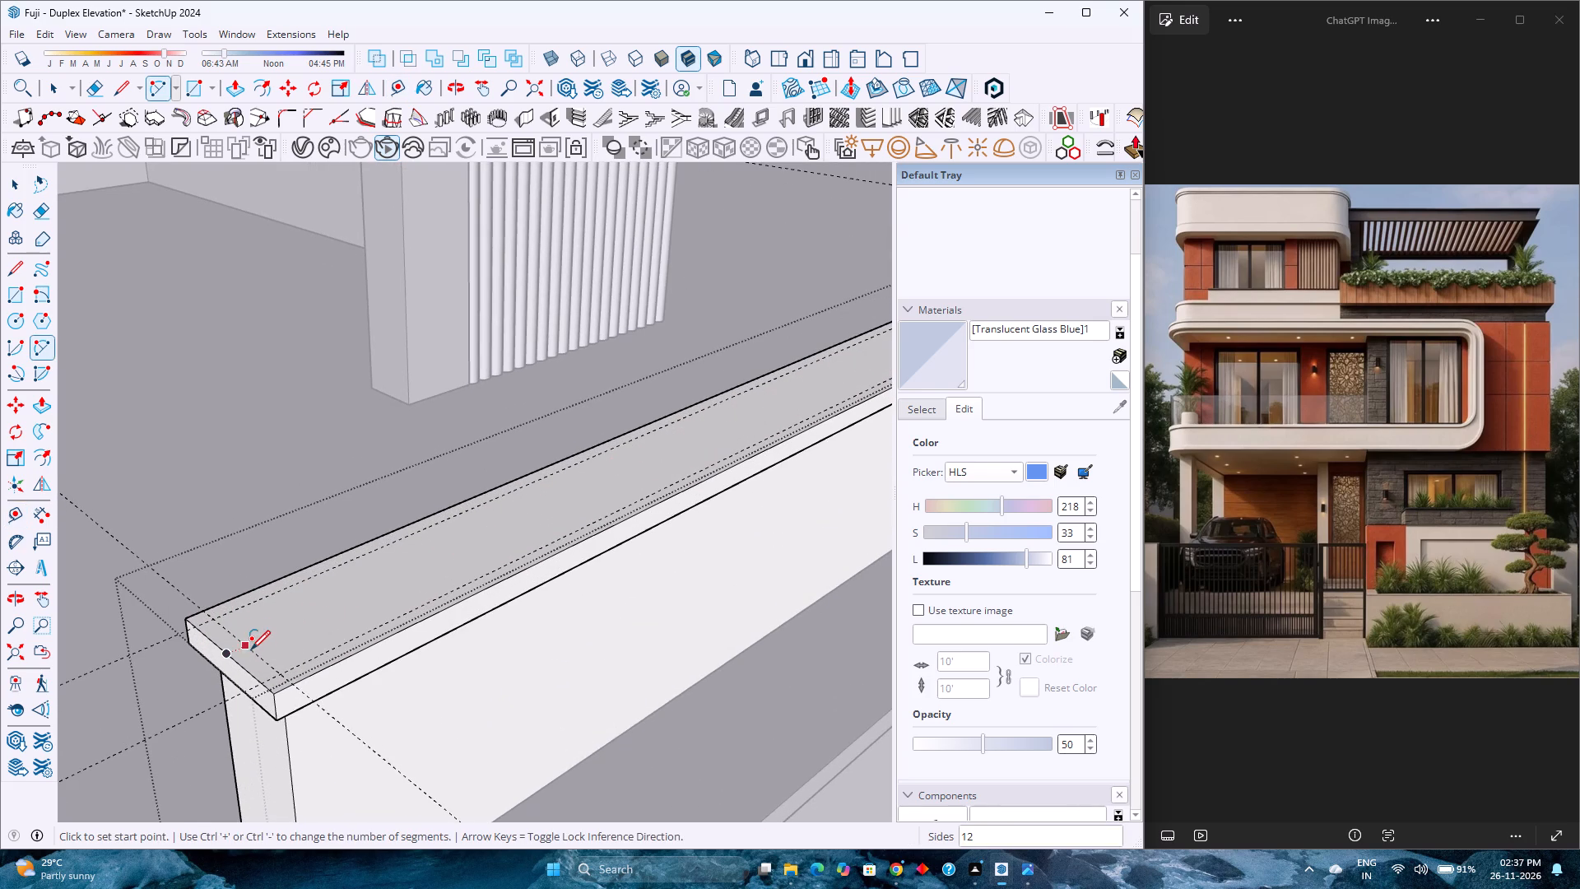
{"action": "scroll", "coordinate": [258, 687], "scroll_direction": "up", "scroll_amount": 4}
{"action": "middle_click_drag", "start_coordinate": [279, 654], "coordinate": [330, 743]}
{"action": "scroll", "coordinate": [332, 684], "scroll_direction": "down", "scroll_amount": 4}
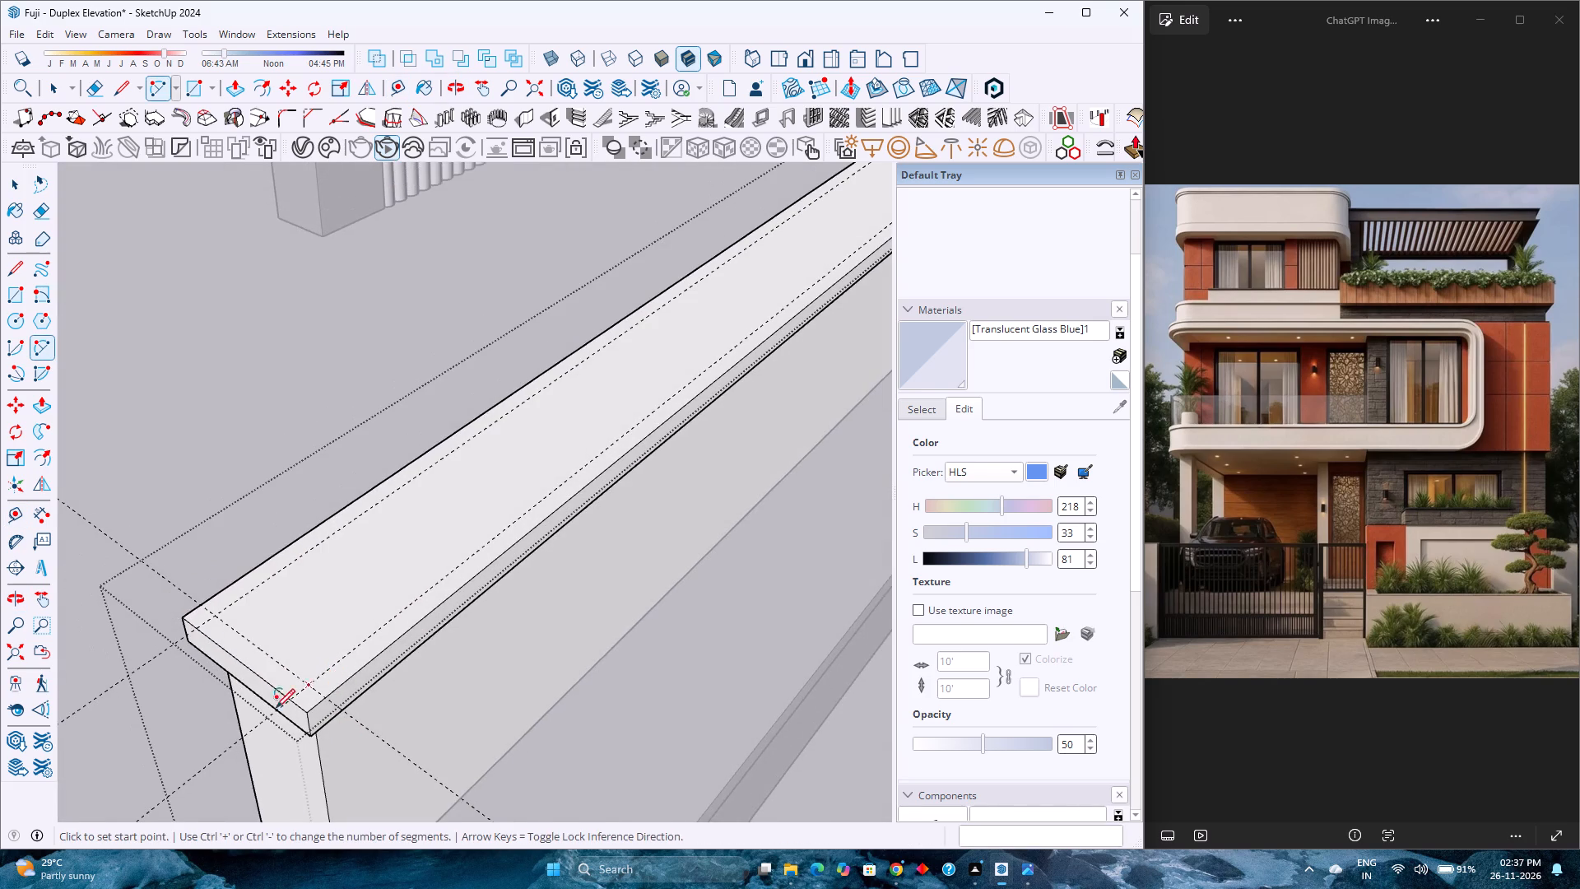
{"action": "middle_click_drag", "start_coordinate": [306, 686], "coordinate": [334, 754]}
{"action": "scroll", "coordinate": [332, 697], "scroll_direction": "down", "scroll_amount": 1}
{"action": "scroll", "coordinate": [332, 697], "scroll_direction": "up", "scroll_amount": 3}
{"action": "middle_click_drag", "start_coordinate": [332, 697], "coordinate": [504, 577], "text": "shift"}
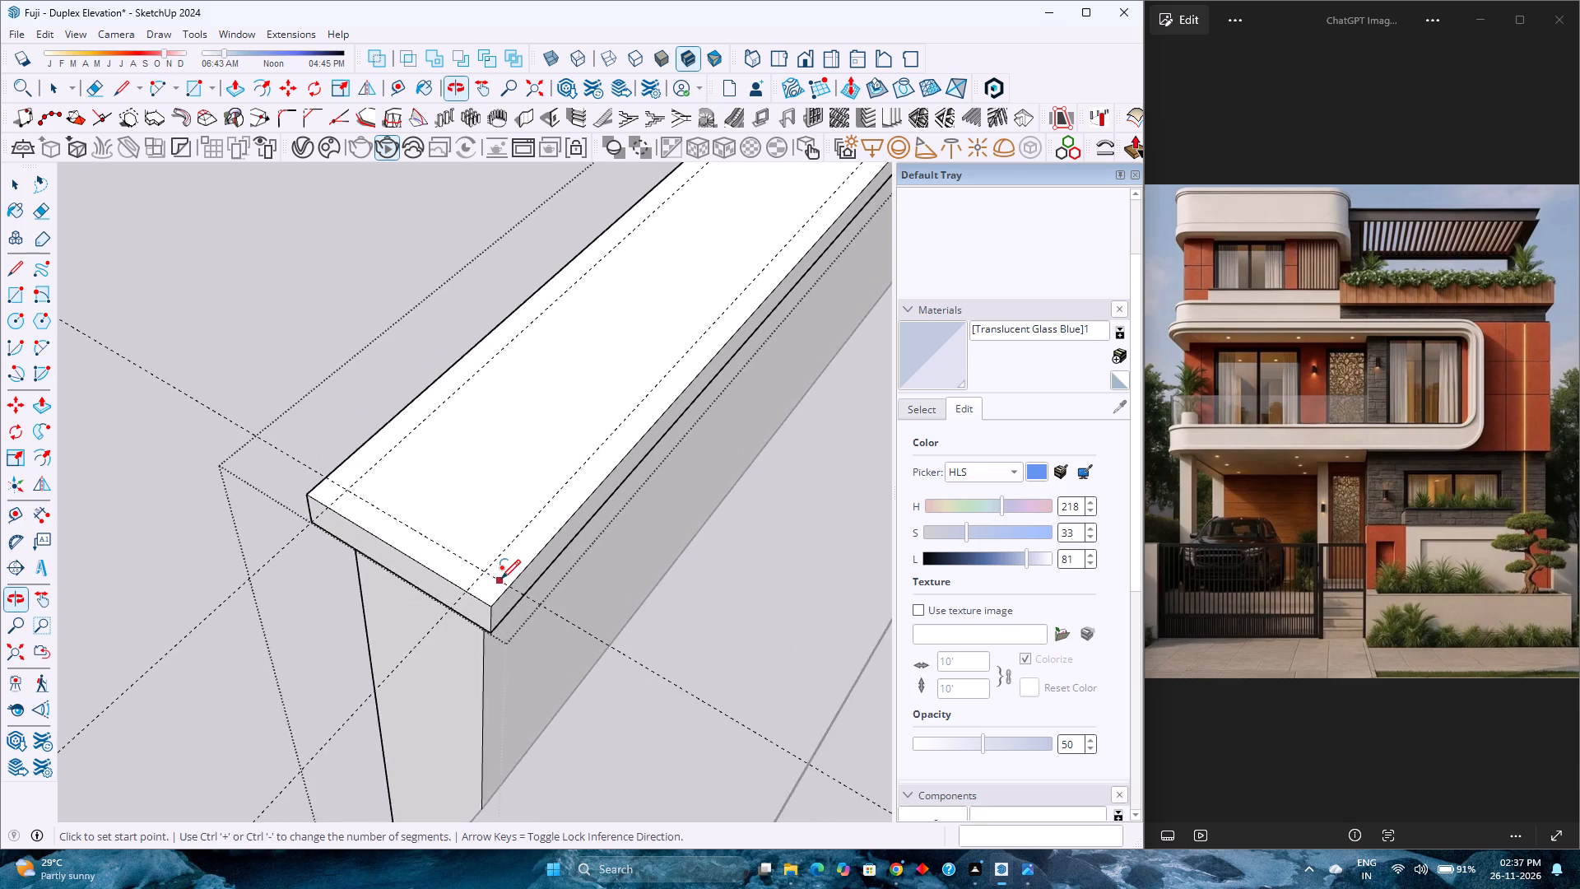
{"action": "scroll", "coordinate": [501, 579], "scroll_direction": "up", "scroll_amount": 7}
{"action": "middle_click_drag", "start_coordinate": [501, 579], "coordinate": [482, 701]}
{"action": "scroll", "coordinate": [444, 615], "scroll_direction": "up", "scroll_amount": 4}
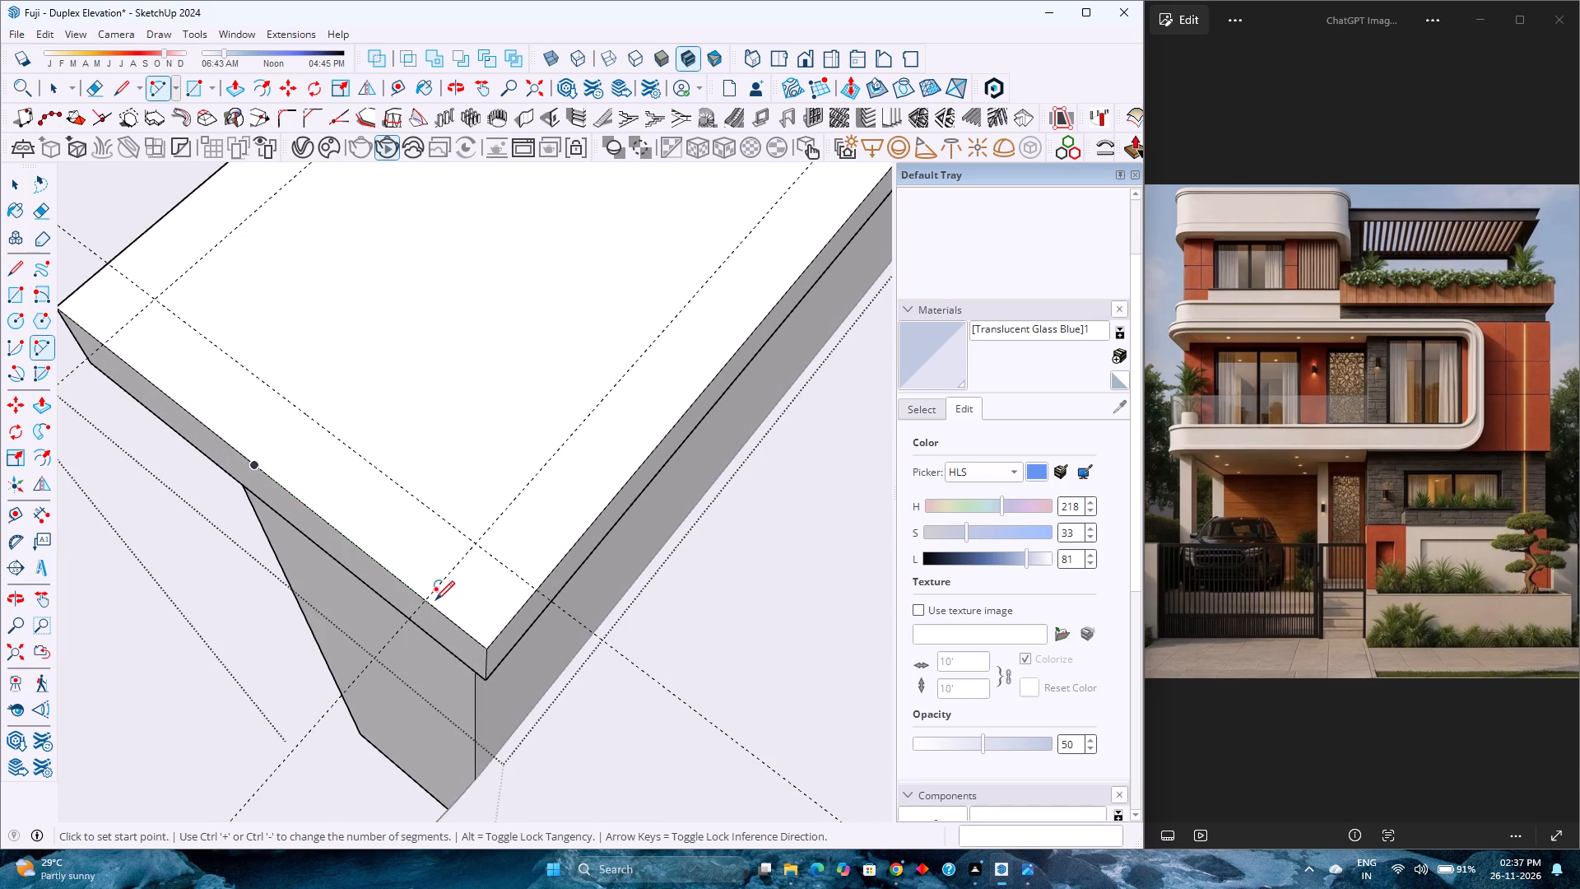
{"action": "left_click", "coordinate": [430, 598]}
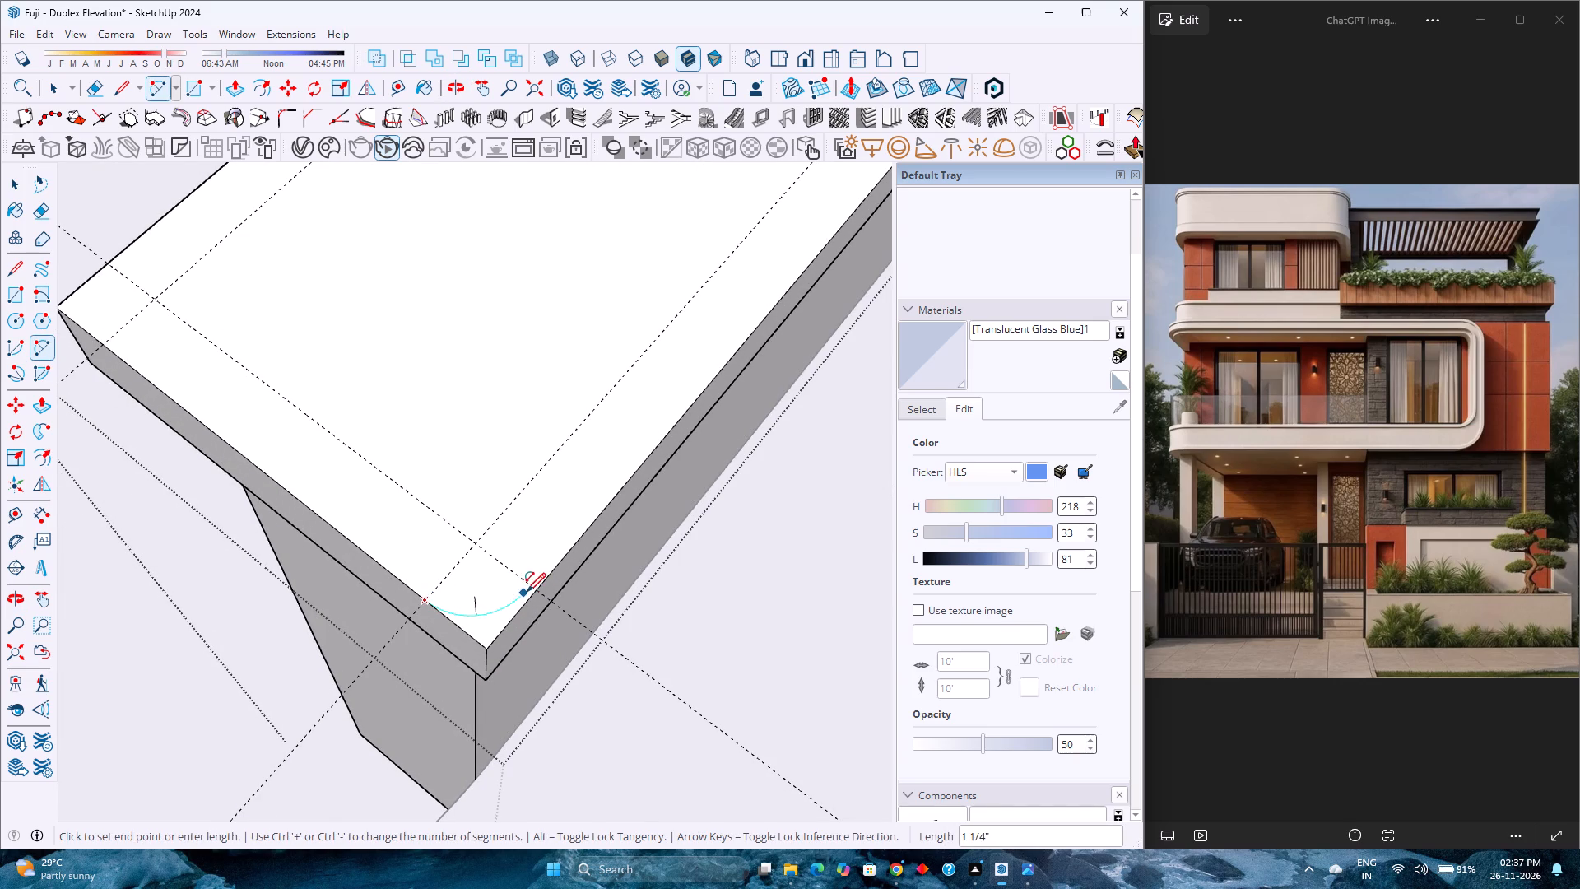
{"action": "double_click", "coordinate": [533, 589]}
{"action": "key", "text": "space"}
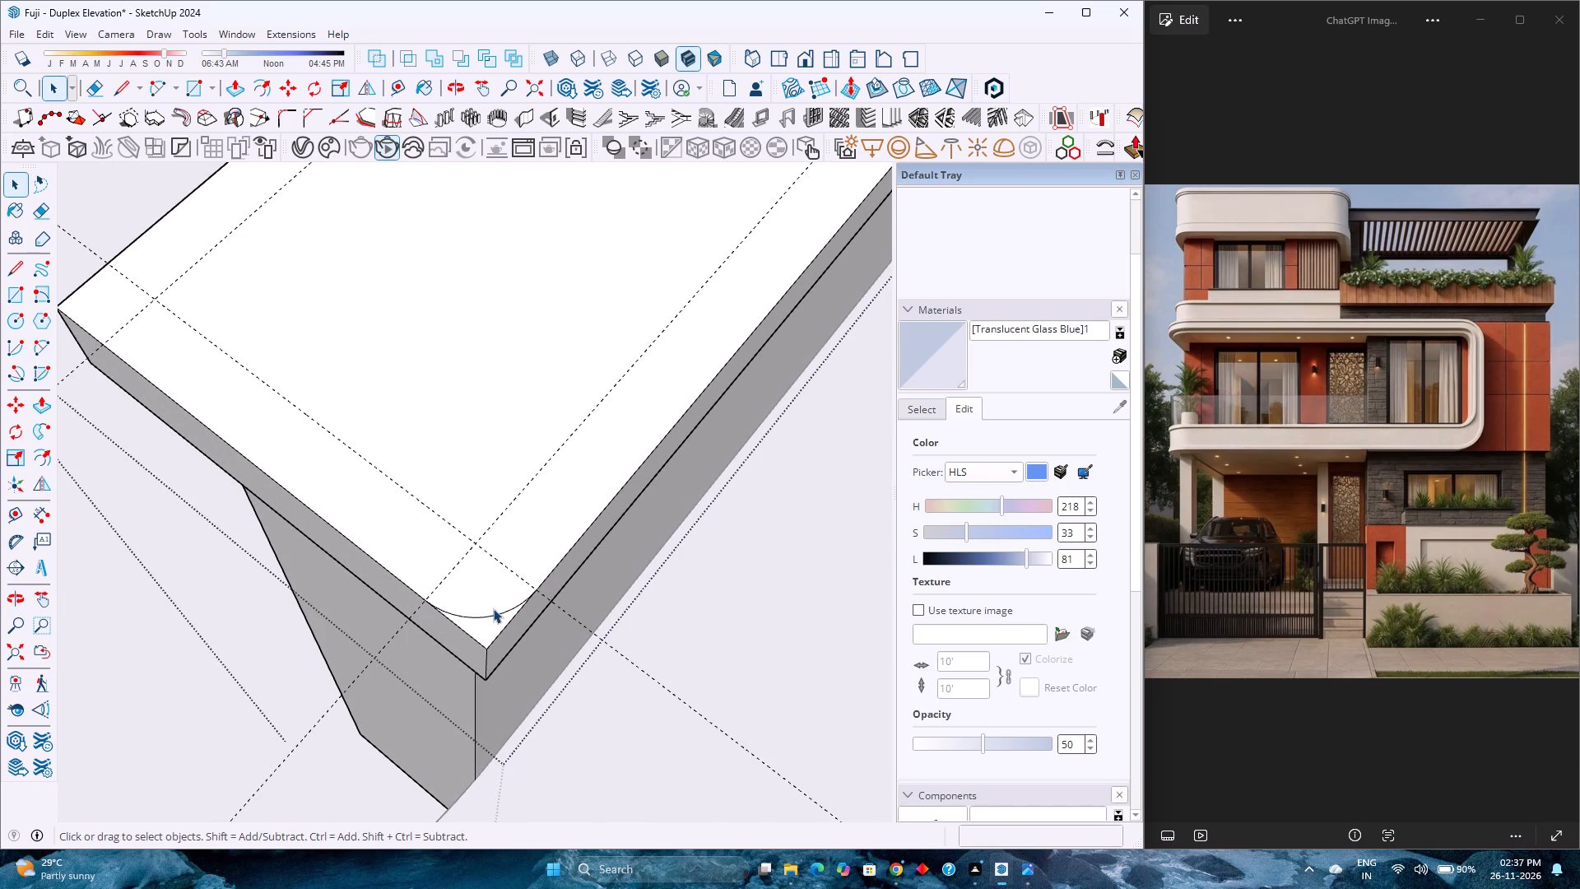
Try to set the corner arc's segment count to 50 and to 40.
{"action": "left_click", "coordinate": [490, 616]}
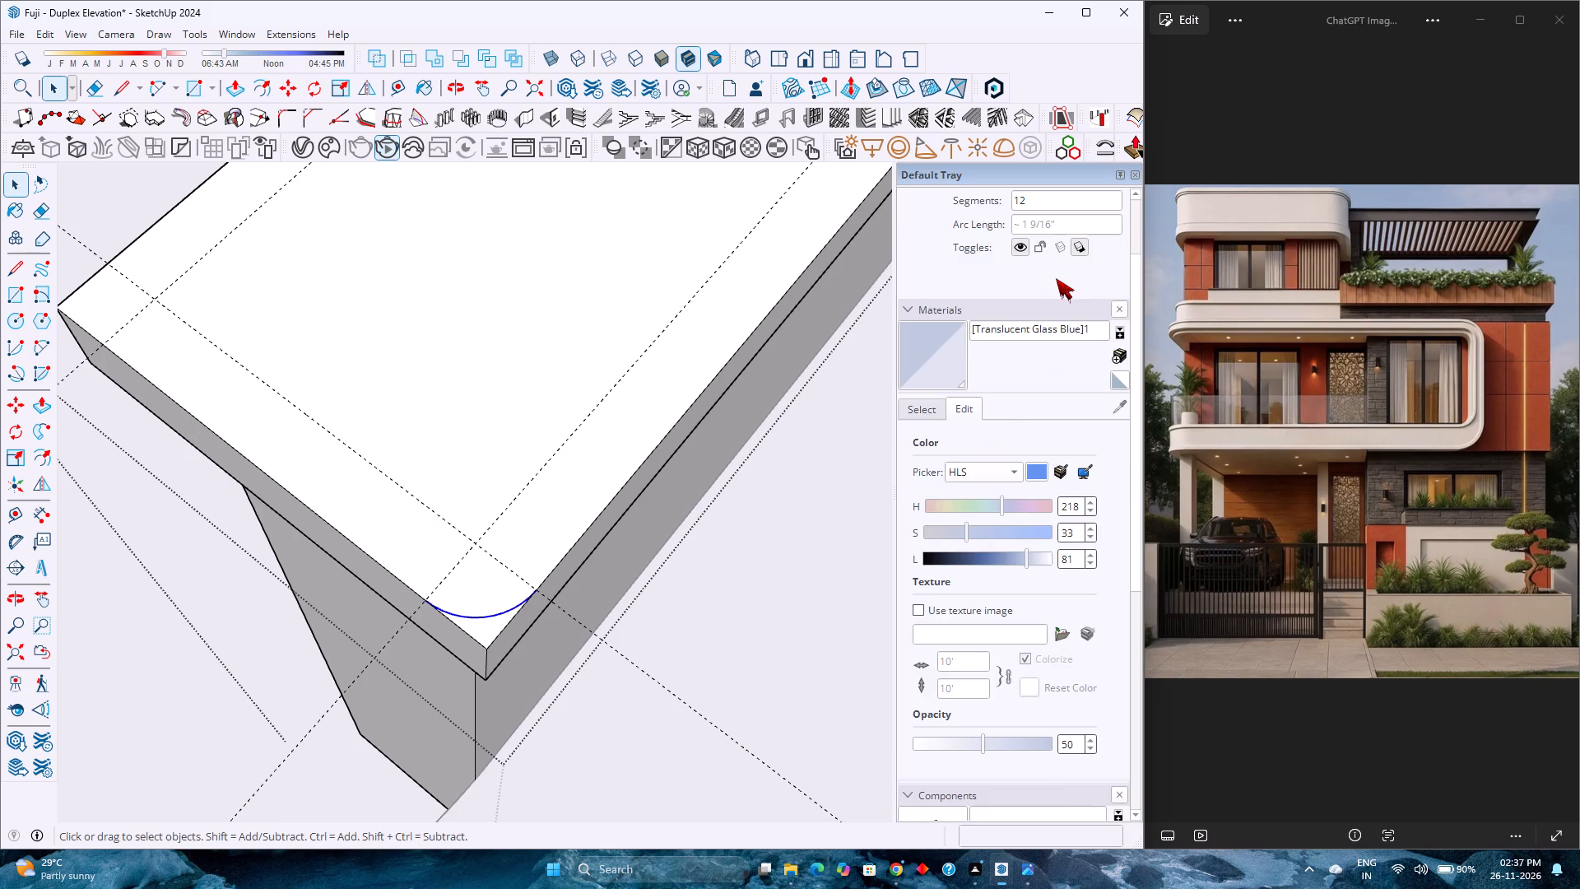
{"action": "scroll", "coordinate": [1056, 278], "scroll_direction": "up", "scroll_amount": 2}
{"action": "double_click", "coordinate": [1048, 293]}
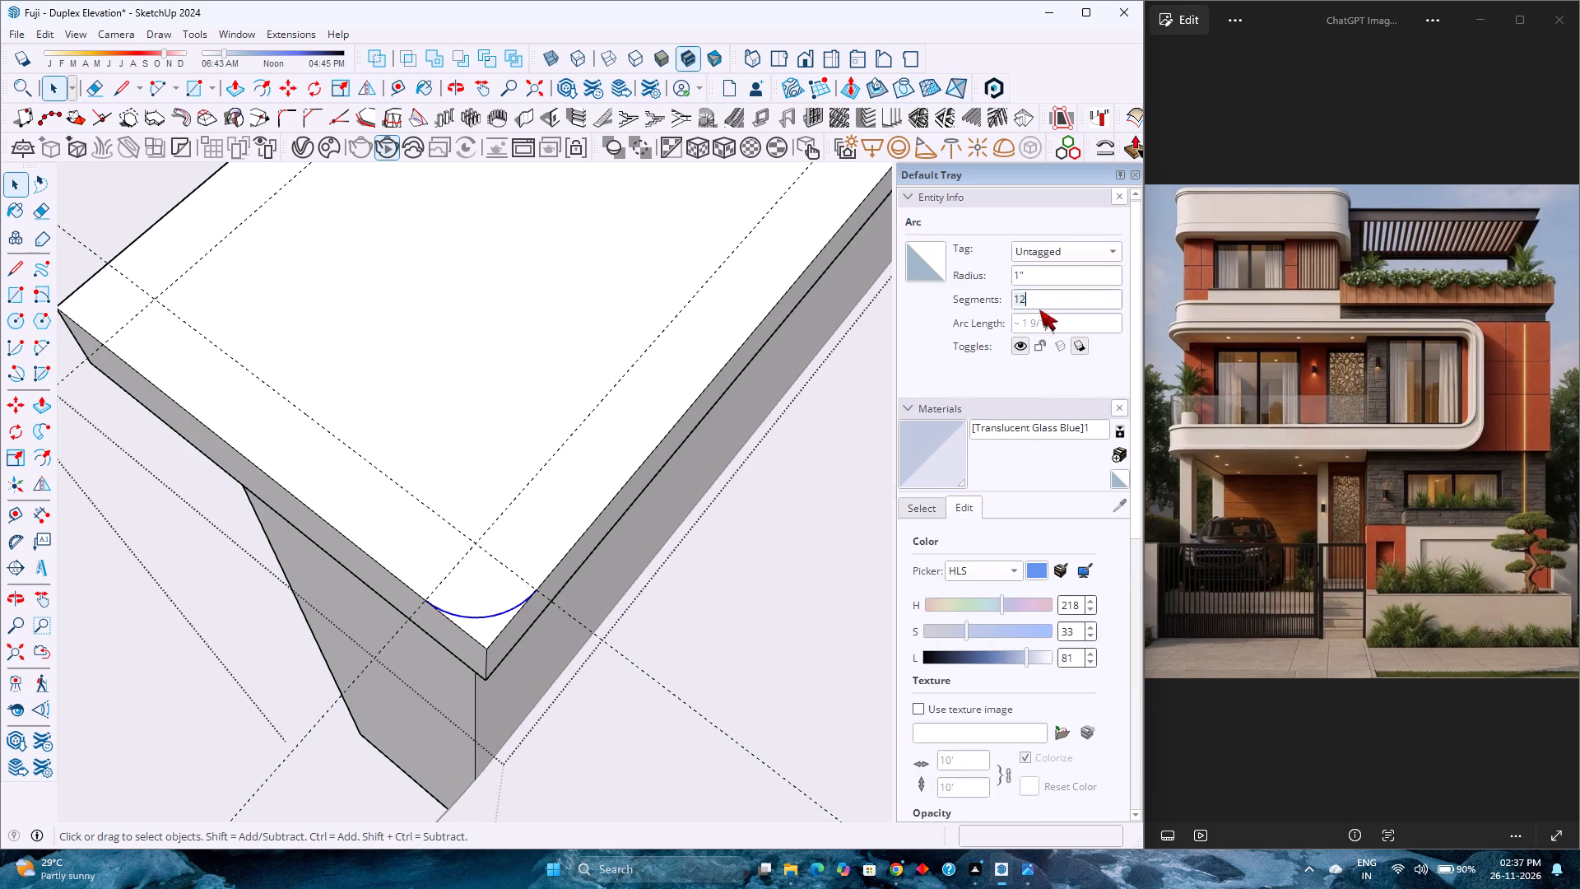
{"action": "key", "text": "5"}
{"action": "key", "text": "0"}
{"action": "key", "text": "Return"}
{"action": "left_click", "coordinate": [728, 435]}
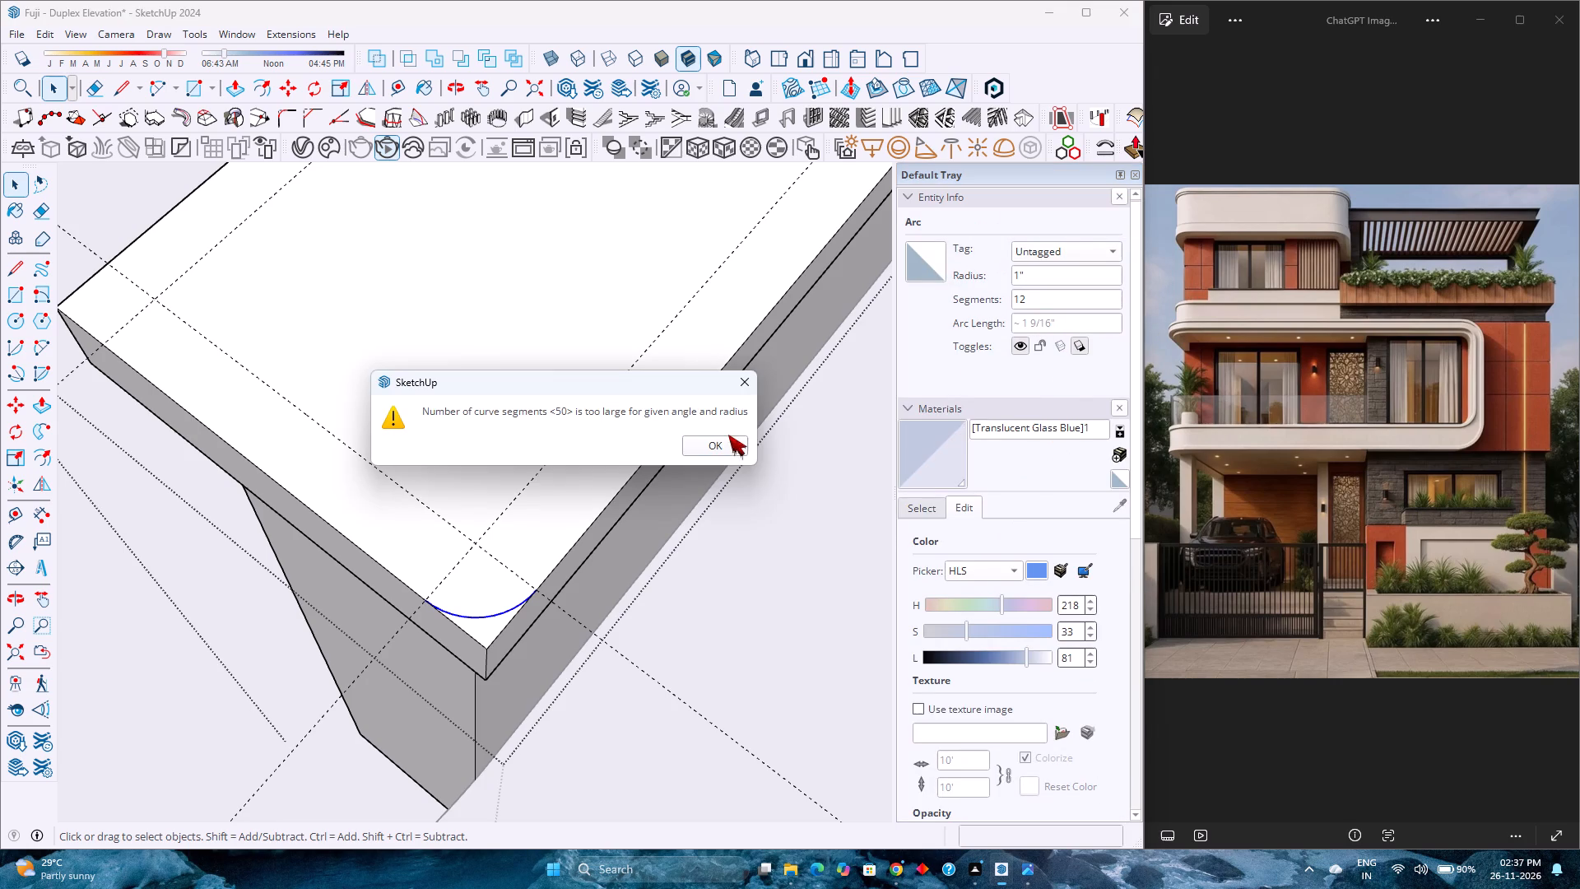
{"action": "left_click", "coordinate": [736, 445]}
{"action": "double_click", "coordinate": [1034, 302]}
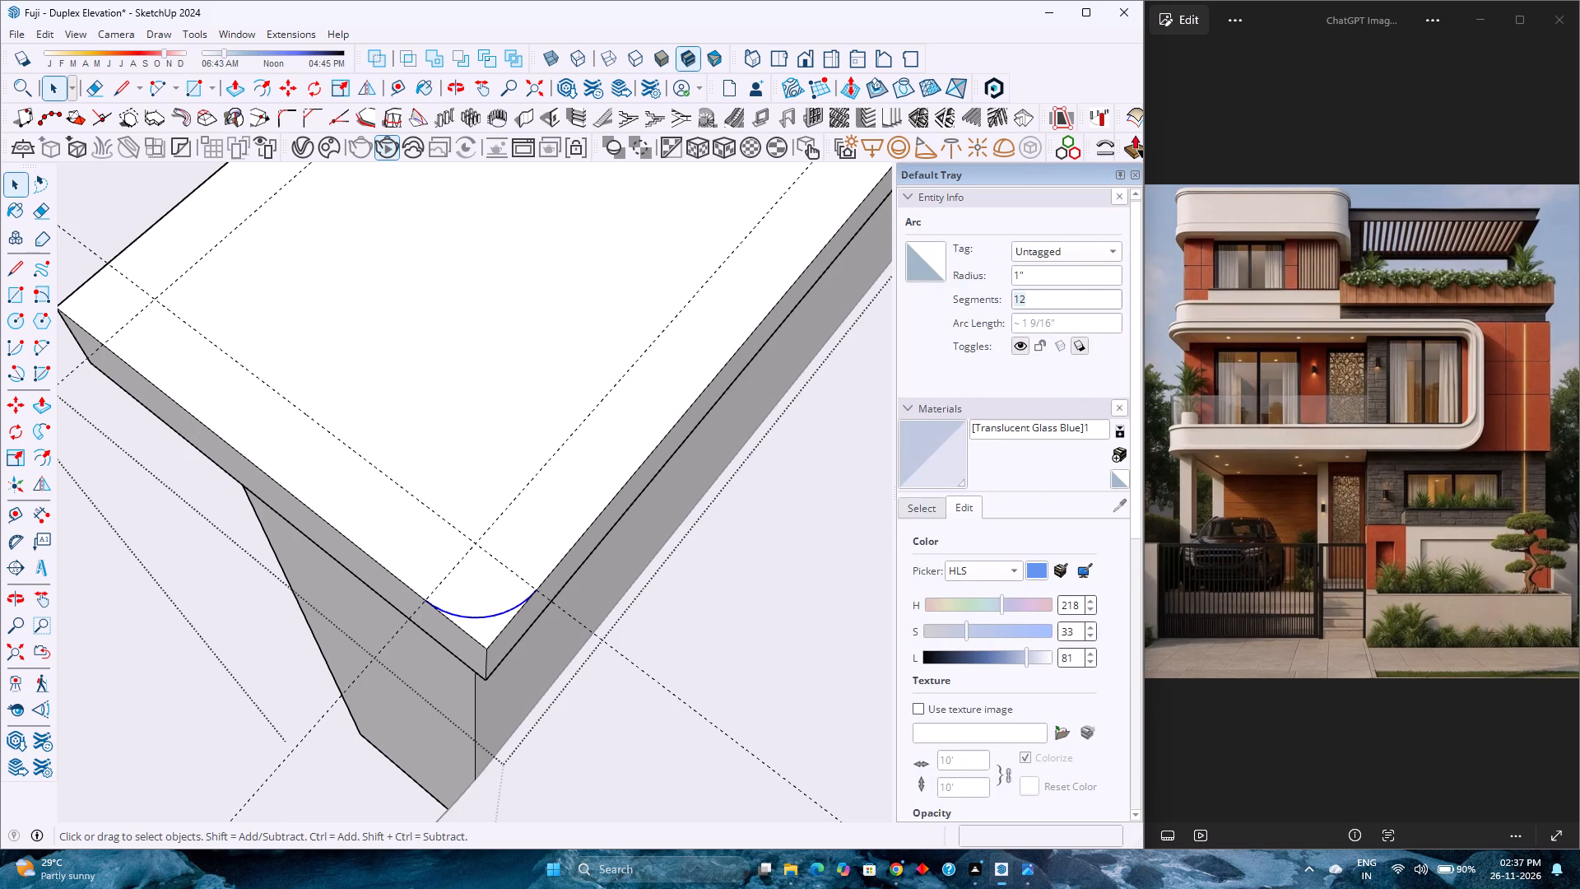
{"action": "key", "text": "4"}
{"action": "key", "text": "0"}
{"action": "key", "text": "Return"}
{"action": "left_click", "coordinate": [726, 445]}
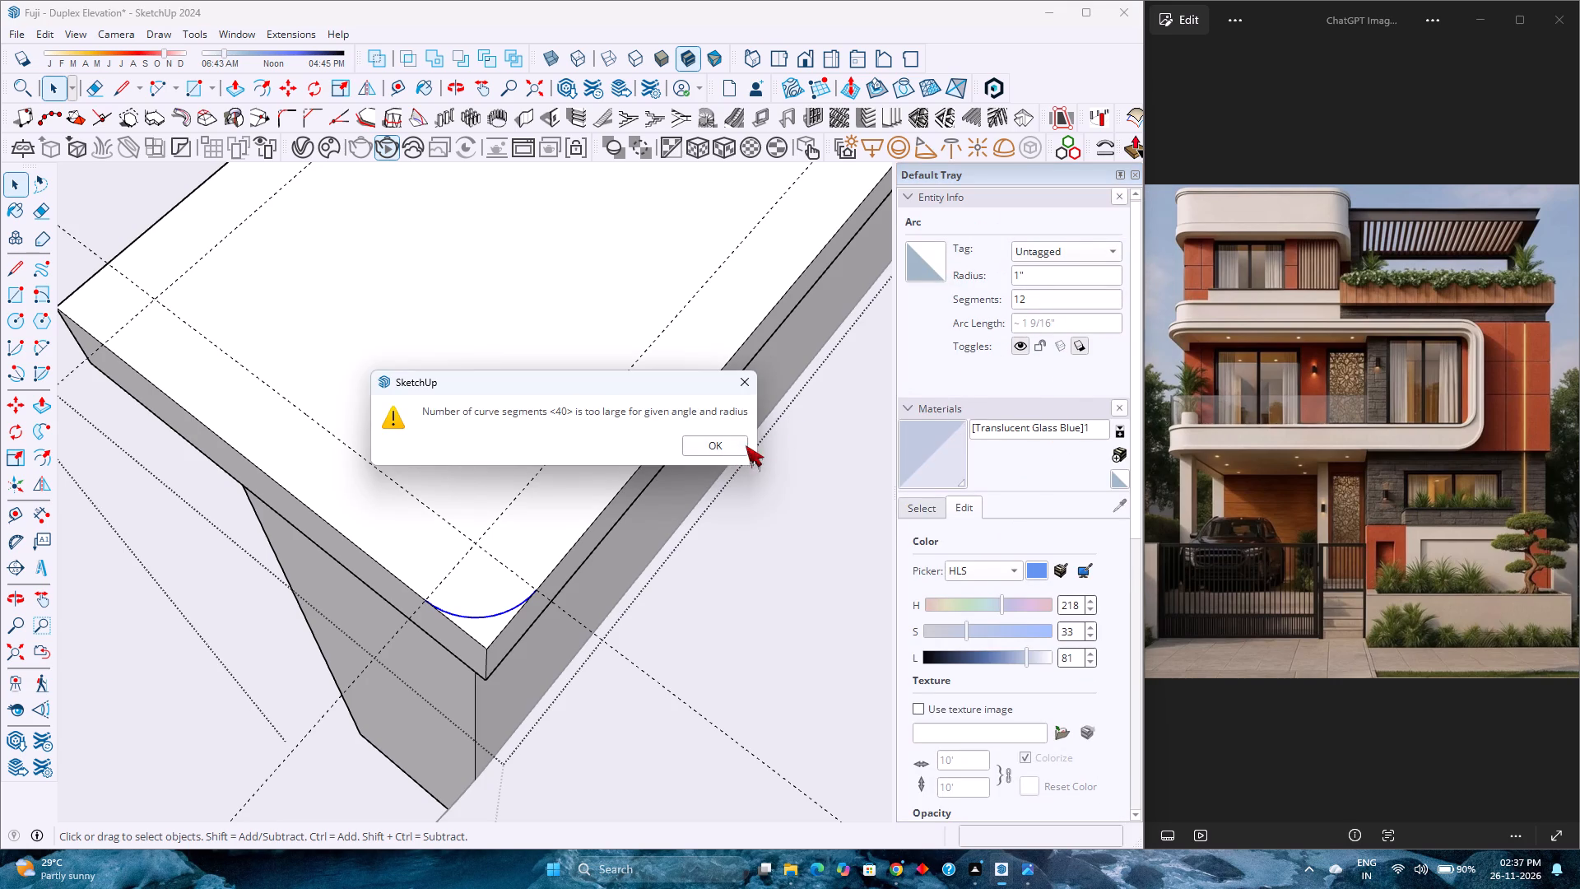
Set the first corner arc's segment count to 30.
{"action": "double_click", "coordinate": [1031, 298]}
{"action": "key", "text": "3"}
{"action": "key", "text": "0"}
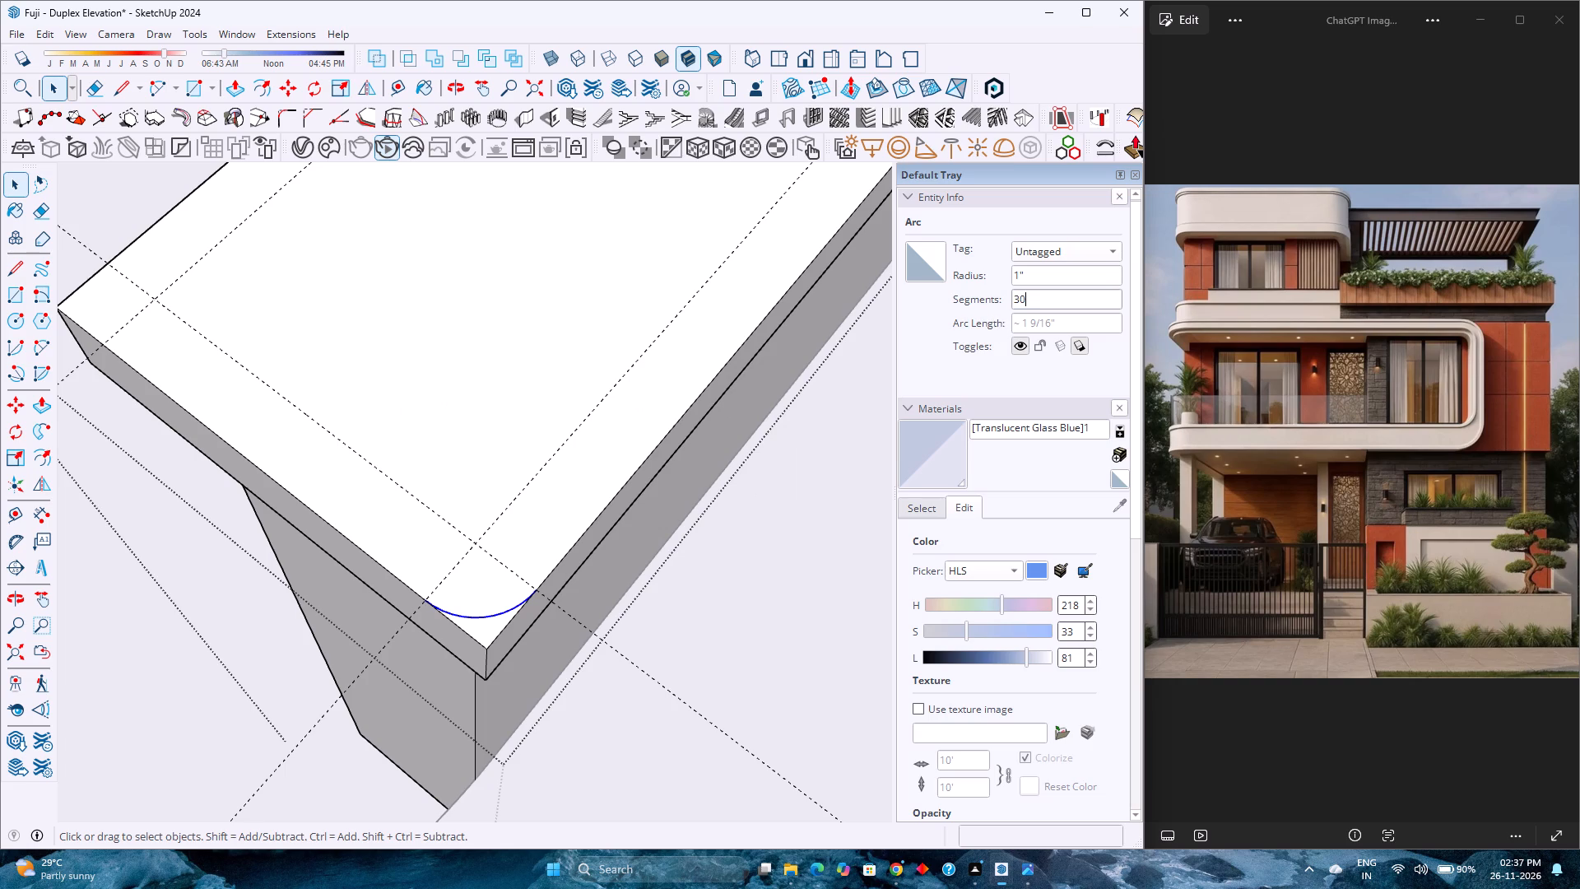
{"action": "key", "text": "Return"}
{"action": "left_click", "coordinate": [487, 626]}
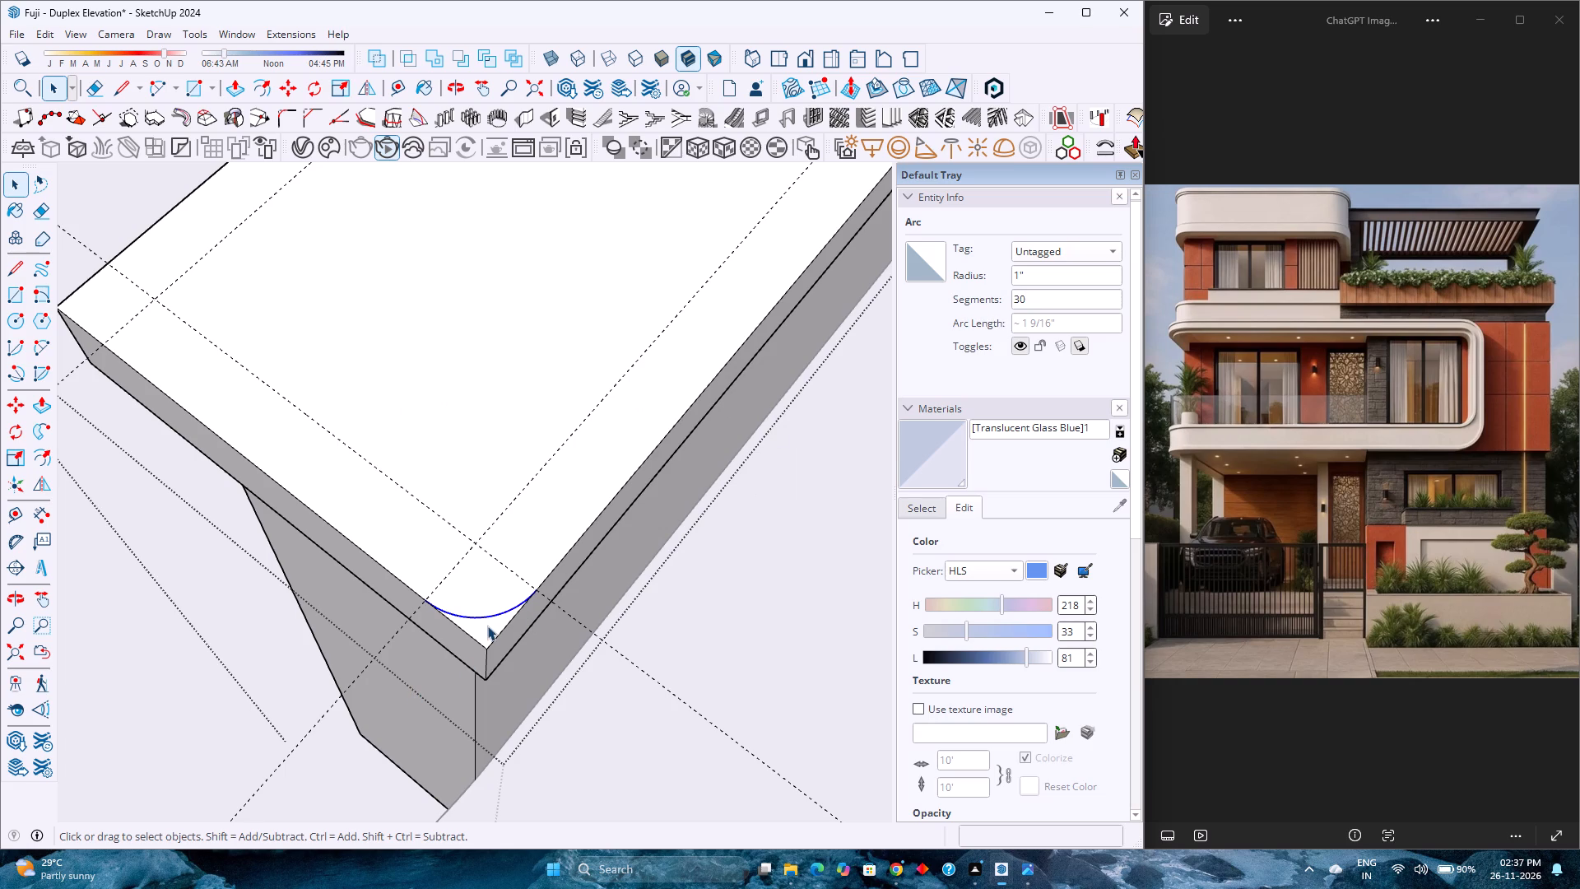
Push the sharp corner piece outside the arc down 1 1/2" to round off the coping's corner.
{"action": "key", "text": "p"}
{"action": "left_click", "coordinate": [483, 633]}
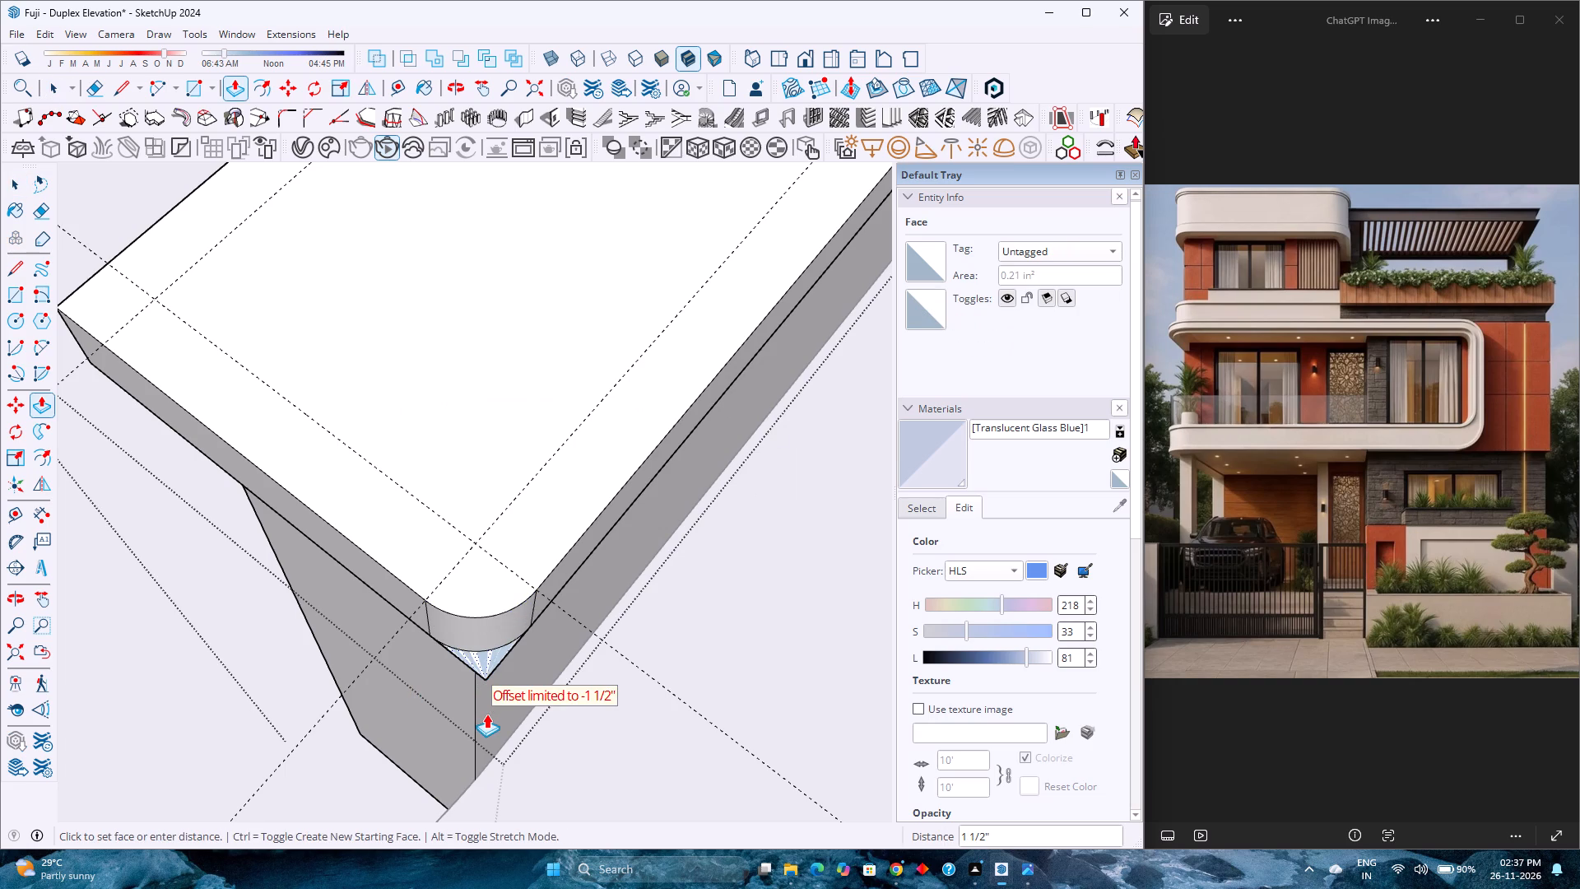
{"action": "left_click", "coordinate": [486, 718]}
Draw a 1" radius tangent arc between the guides across the other corner at the coping's free end.
{"action": "scroll", "coordinate": [484, 719], "scroll_direction": "down", "scroll_amount": 3}
{"action": "middle_click_drag", "start_coordinate": [275, 709], "coordinate": [596, 737]}
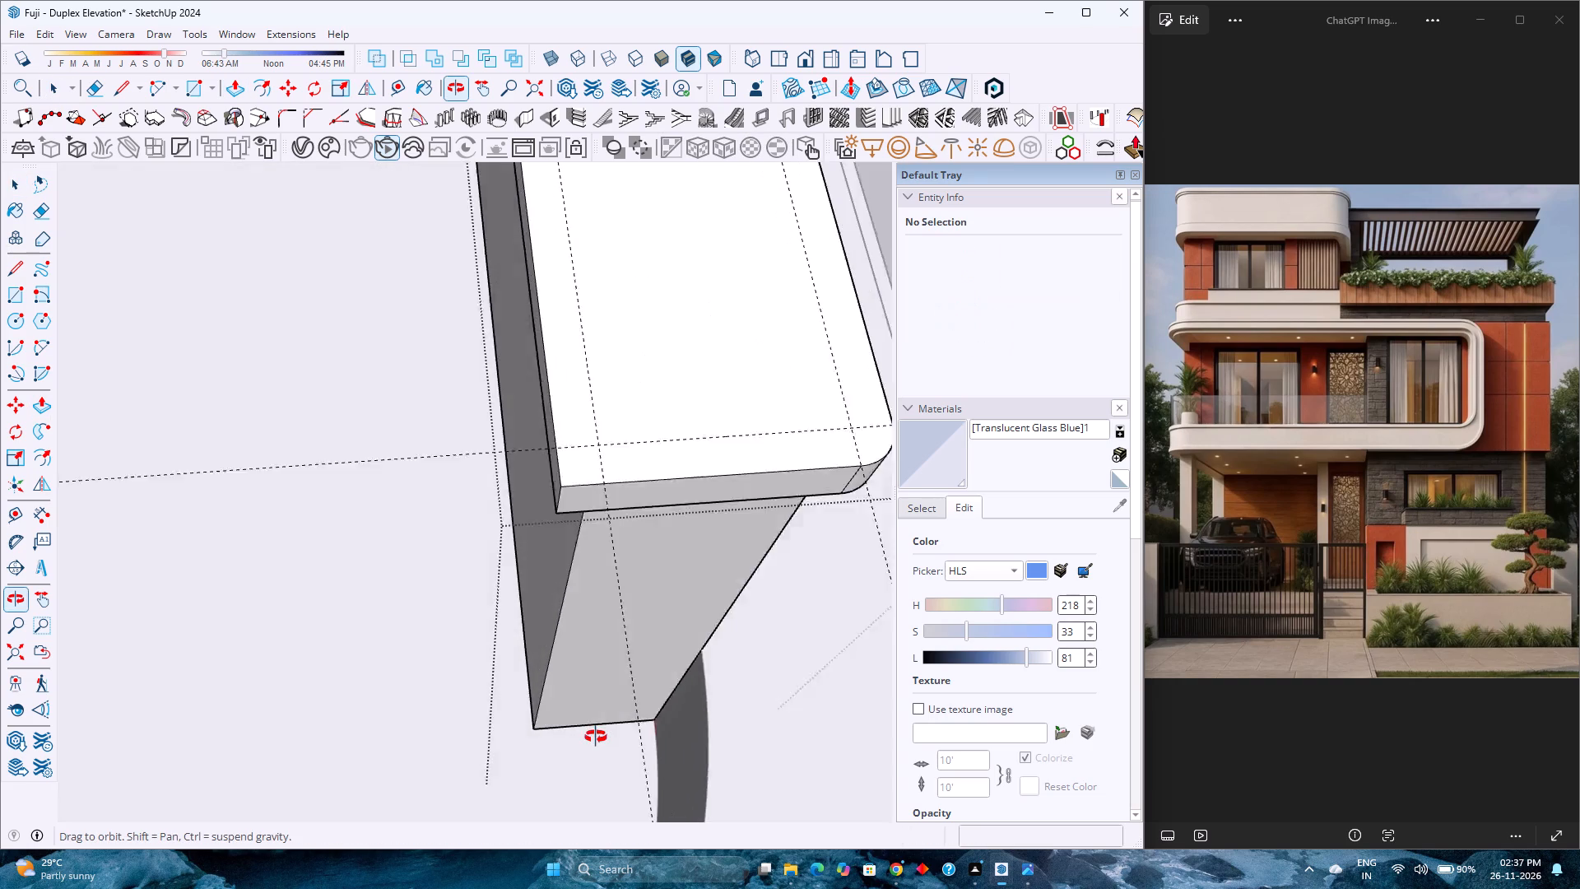
{"action": "middle_click_drag", "start_coordinate": [596, 737], "coordinate": [595, 737]}
{"action": "key", "text": "a"}
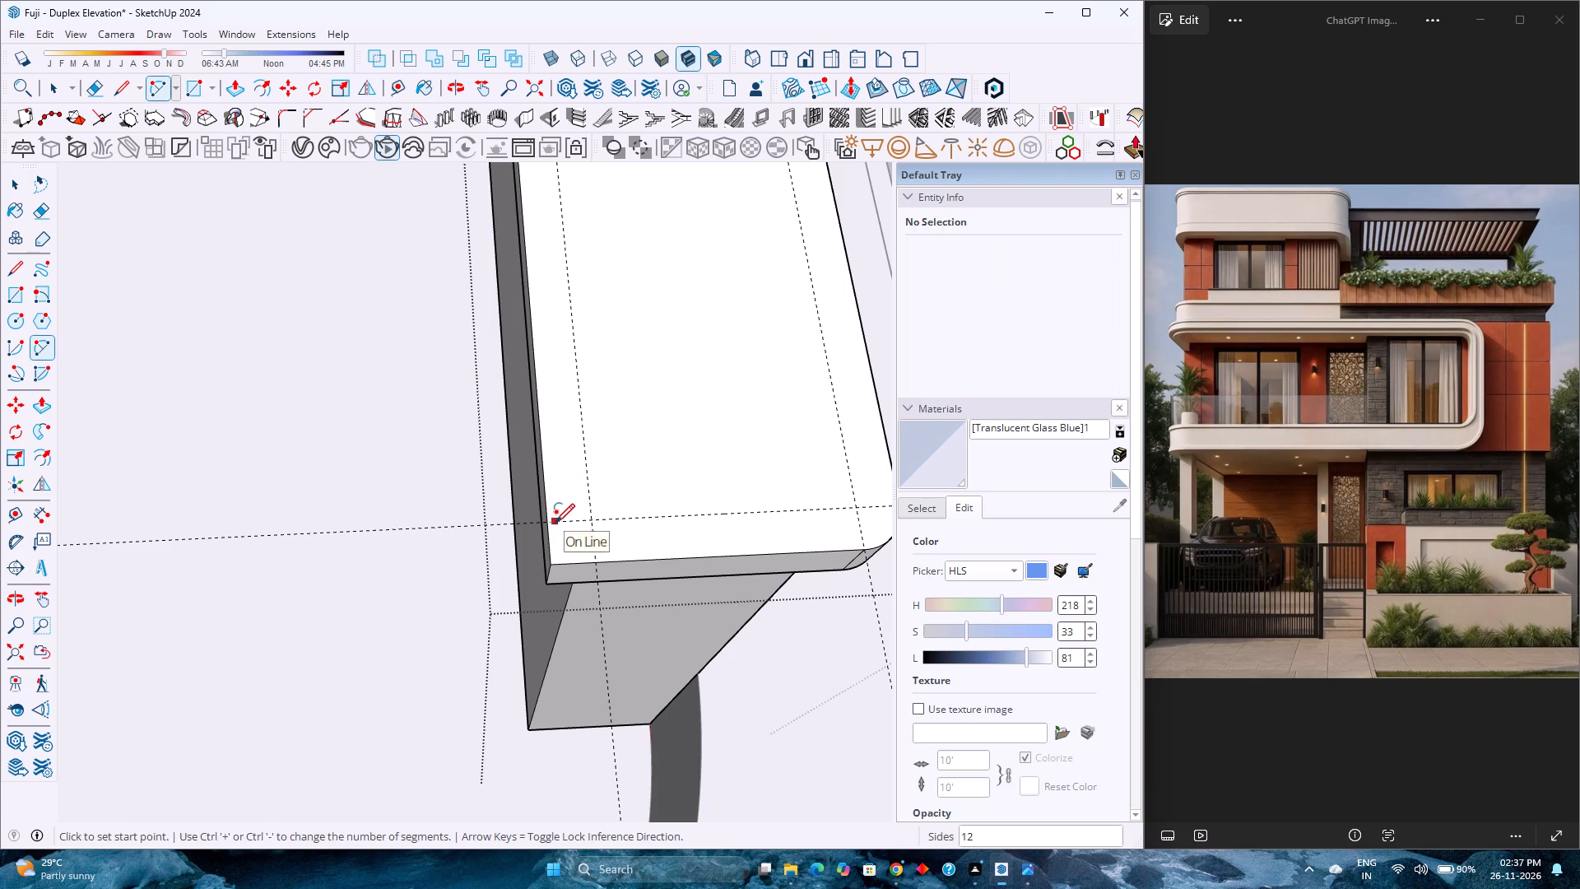
{"action": "left_click", "coordinate": [548, 524]}
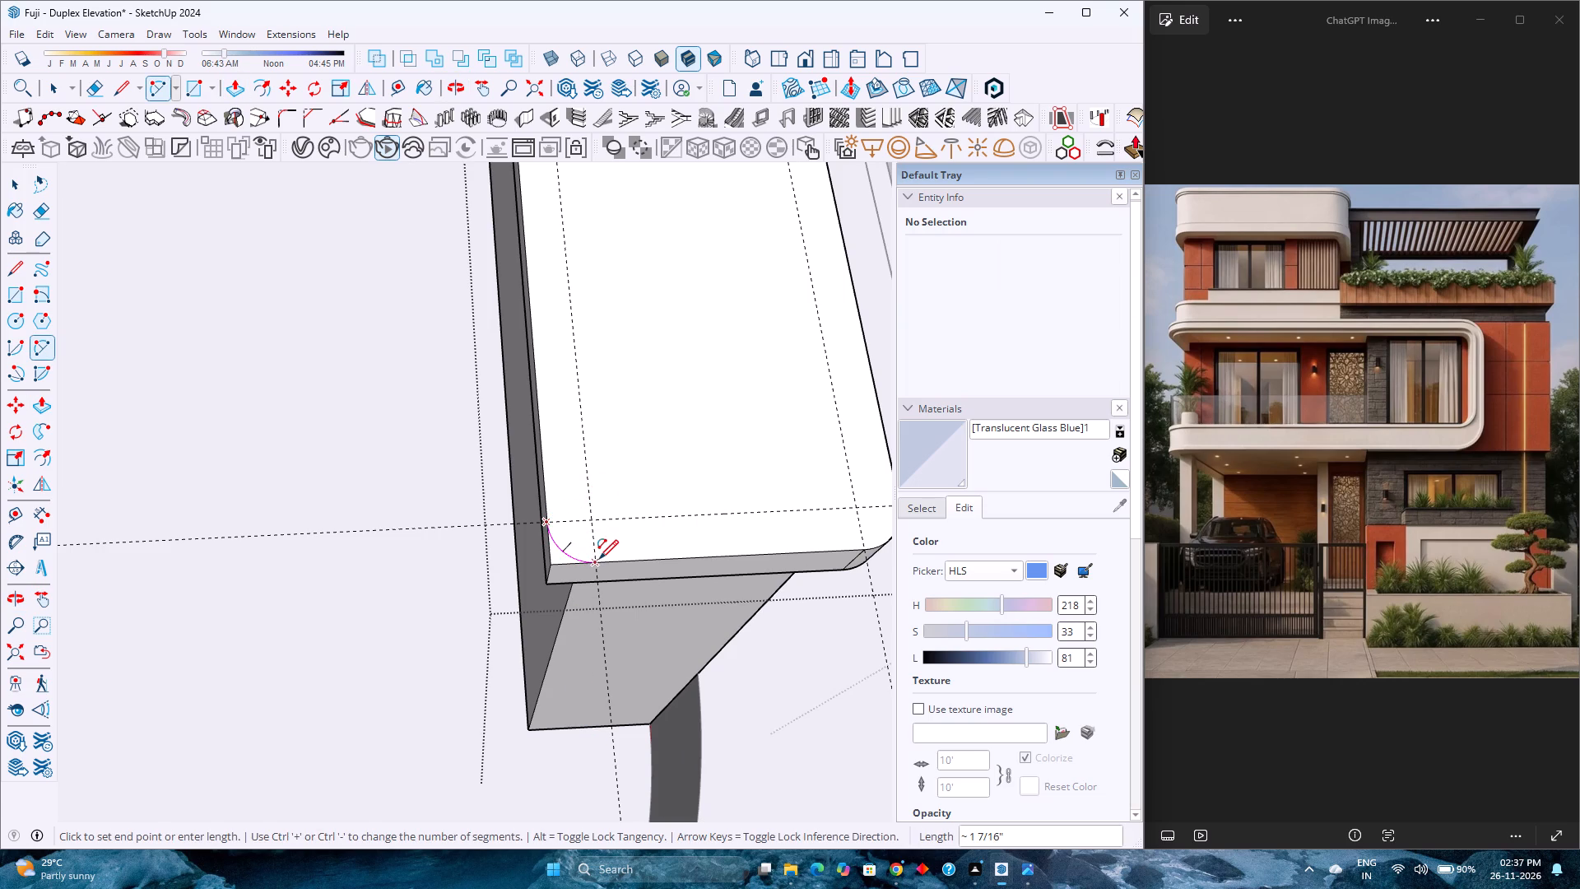
{"action": "double_click", "coordinate": [599, 559]}
{"action": "key", "text": "space"}
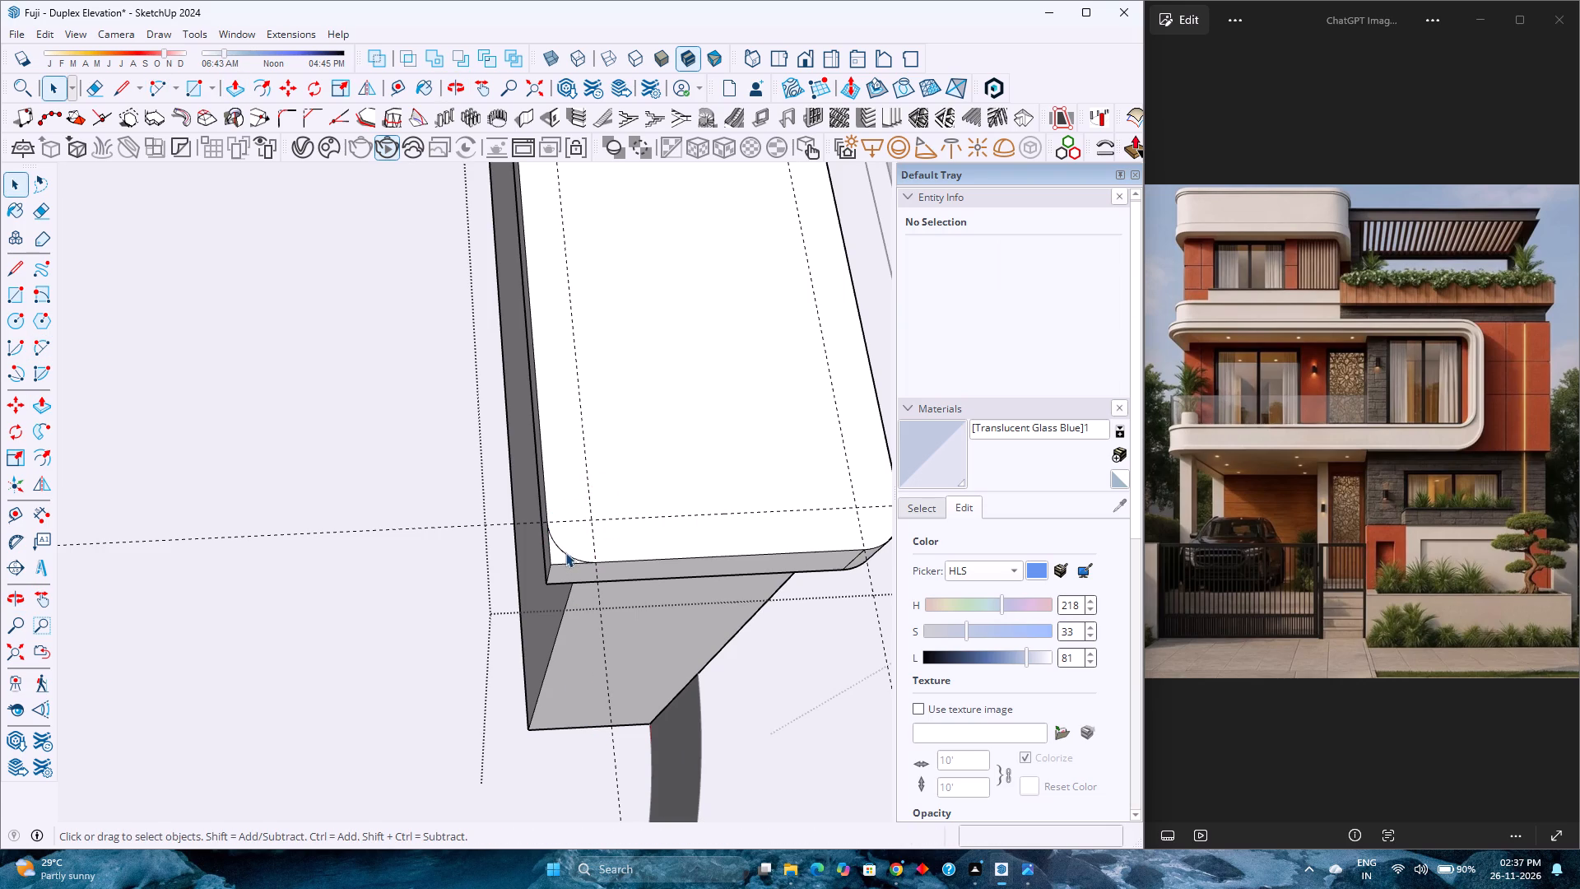
Set the second corner arc's segment count to 30.
{"action": "left_click", "coordinate": [565, 552]}
{"action": "double_click", "coordinate": [1071, 308]}
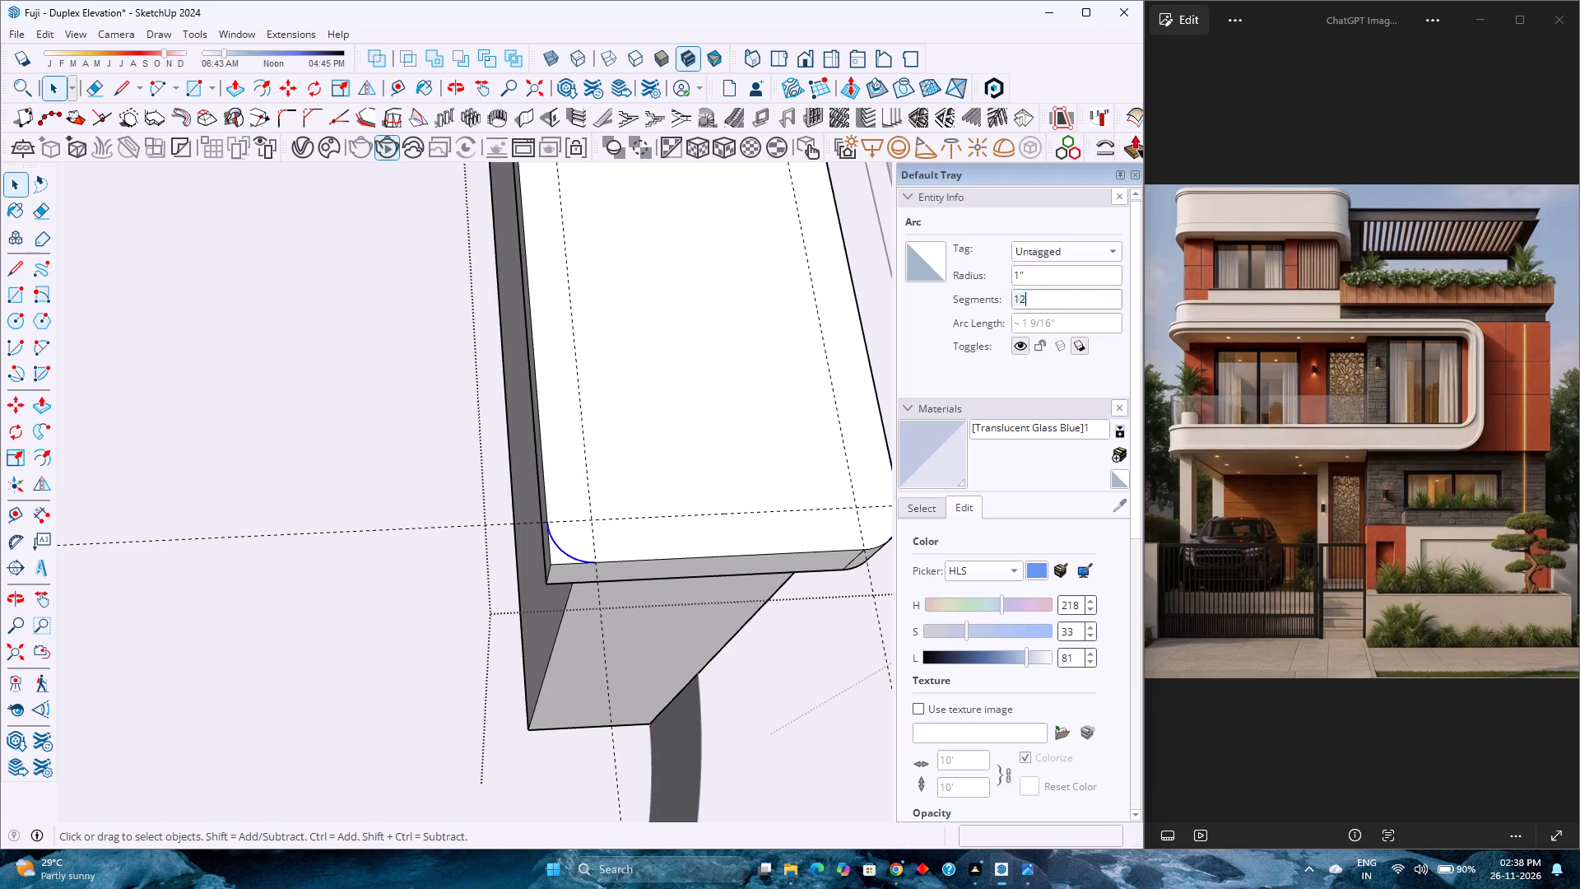
{"action": "key", "text": "3"}
{"action": "key", "text": "0"}
{"action": "key", "text": "Return"}
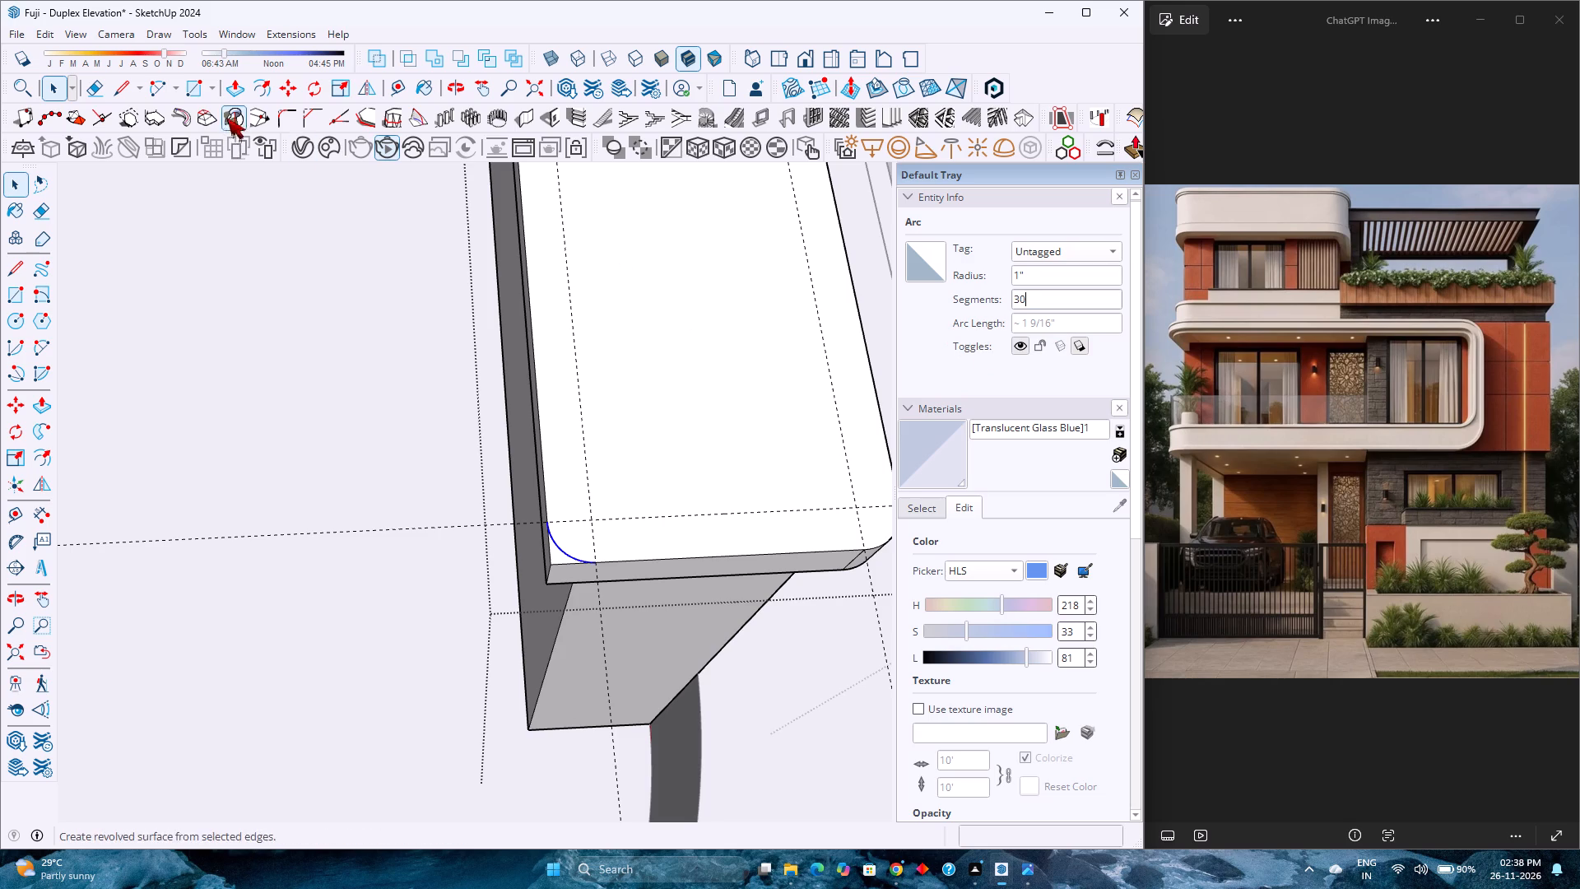
Push away the sharp piece outside the second arc through the coping's 1 1/2" thickness.
{"action": "left_click", "coordinate": [229, 88]}
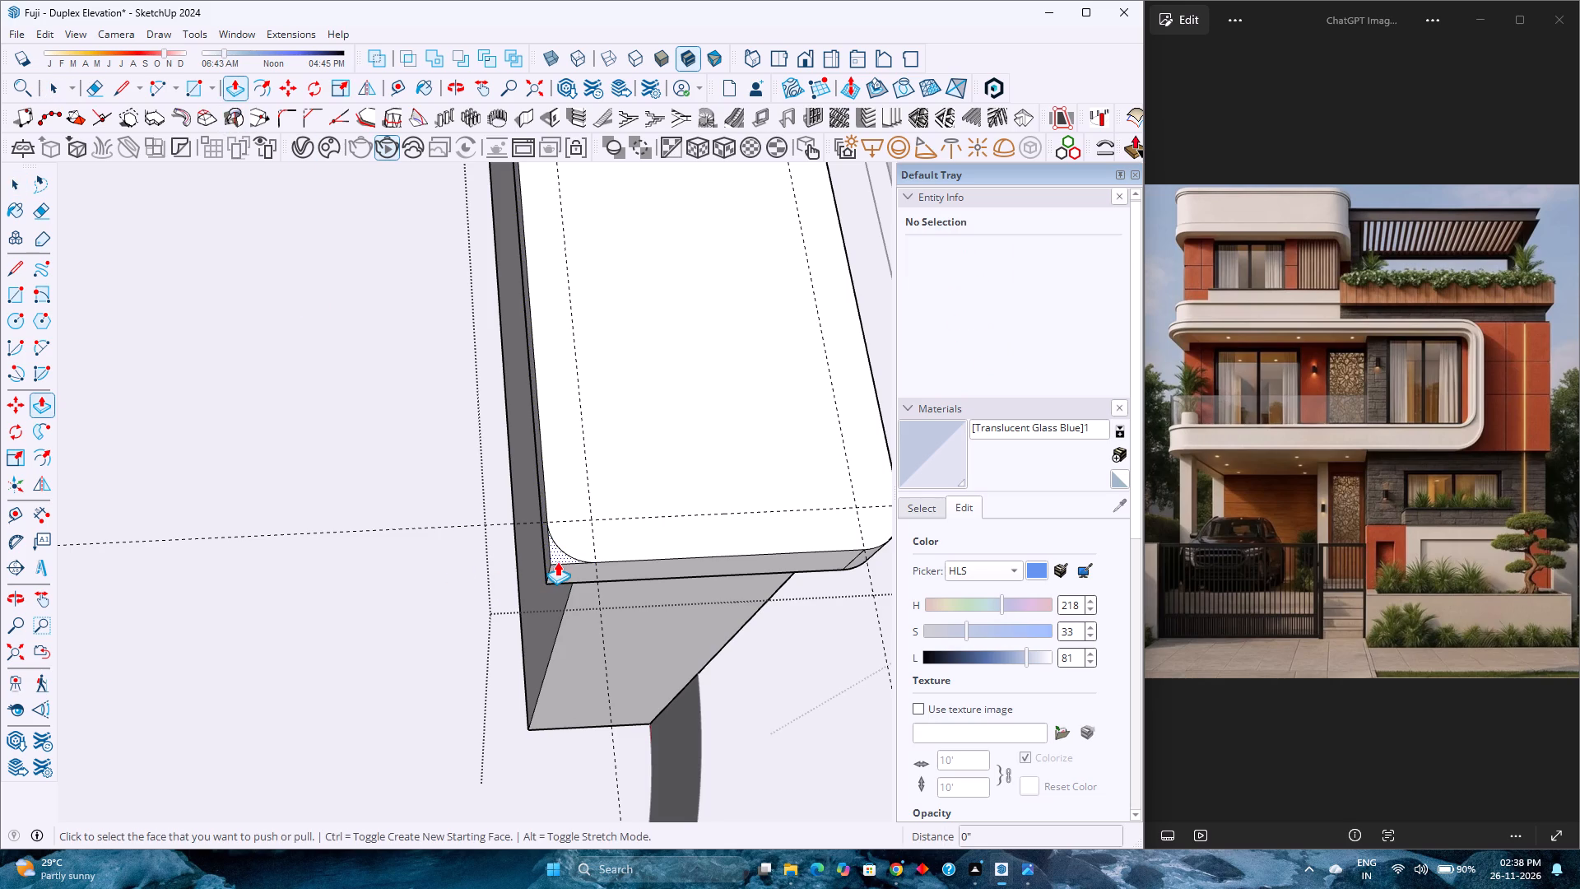
{"action": "double_click", "coordinate": [557, 561]}
Draw a 1" radius tangent arc at the coping's planter end, across the exposed corner away from the planter.
{"action": "scroll", "coordinate": [531, 587], "scroll_direction": "down", "scroll_amount": 12}
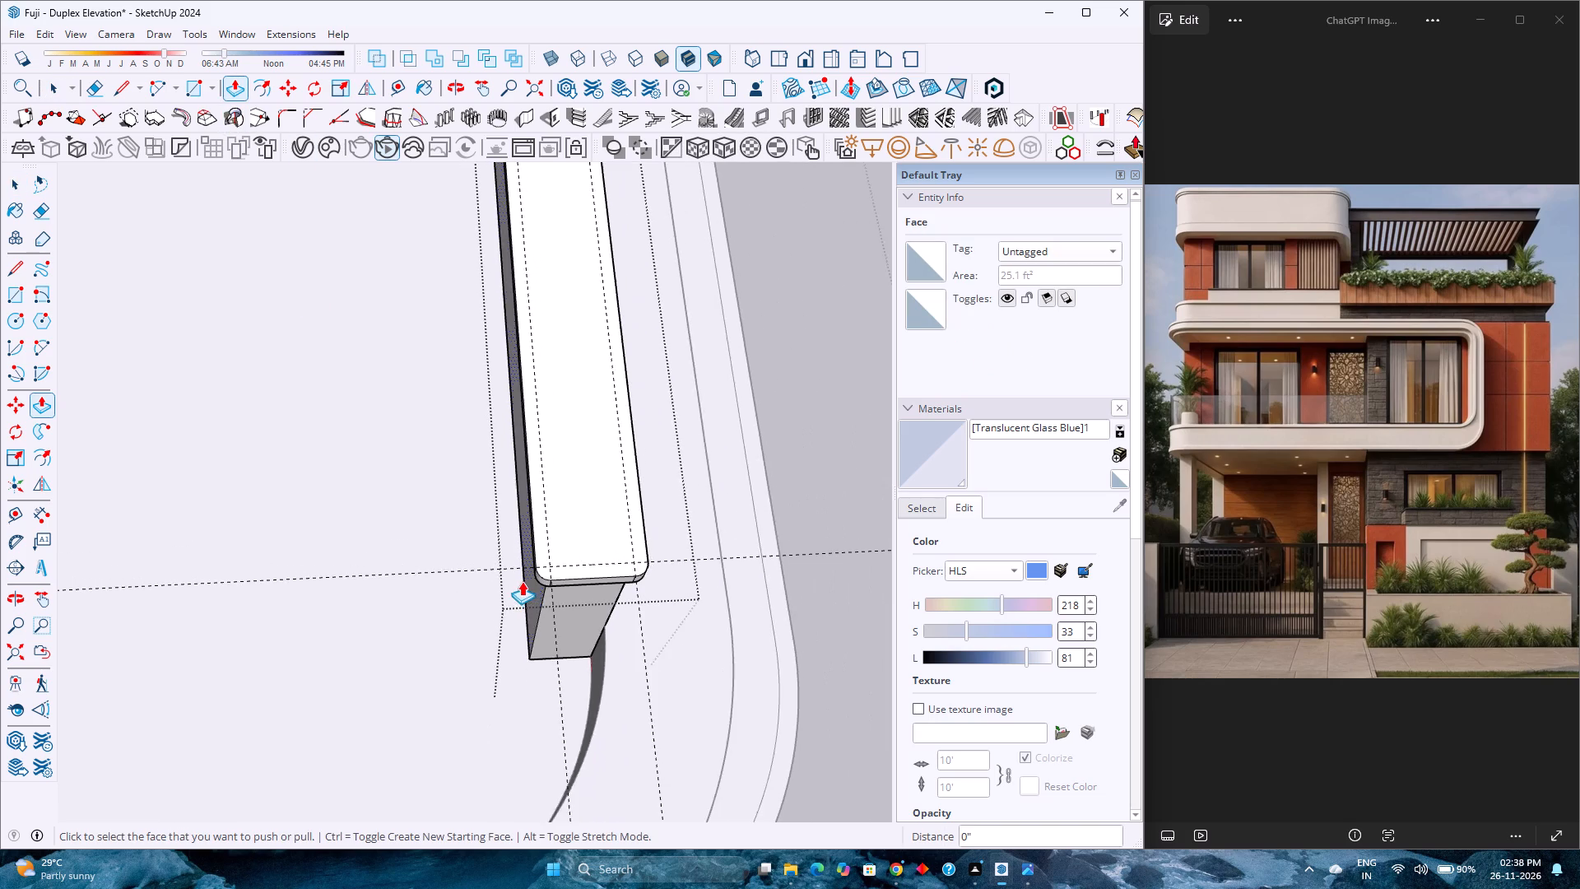
{"action": "scroll", "coordinate": [522, 581], "scroll_direction": "down", "scroll_amount": 10}
{"action": "middle_click_drag", "start_coordinate": [626, 356], "coordinate": [626, 357], "text": "shift"}
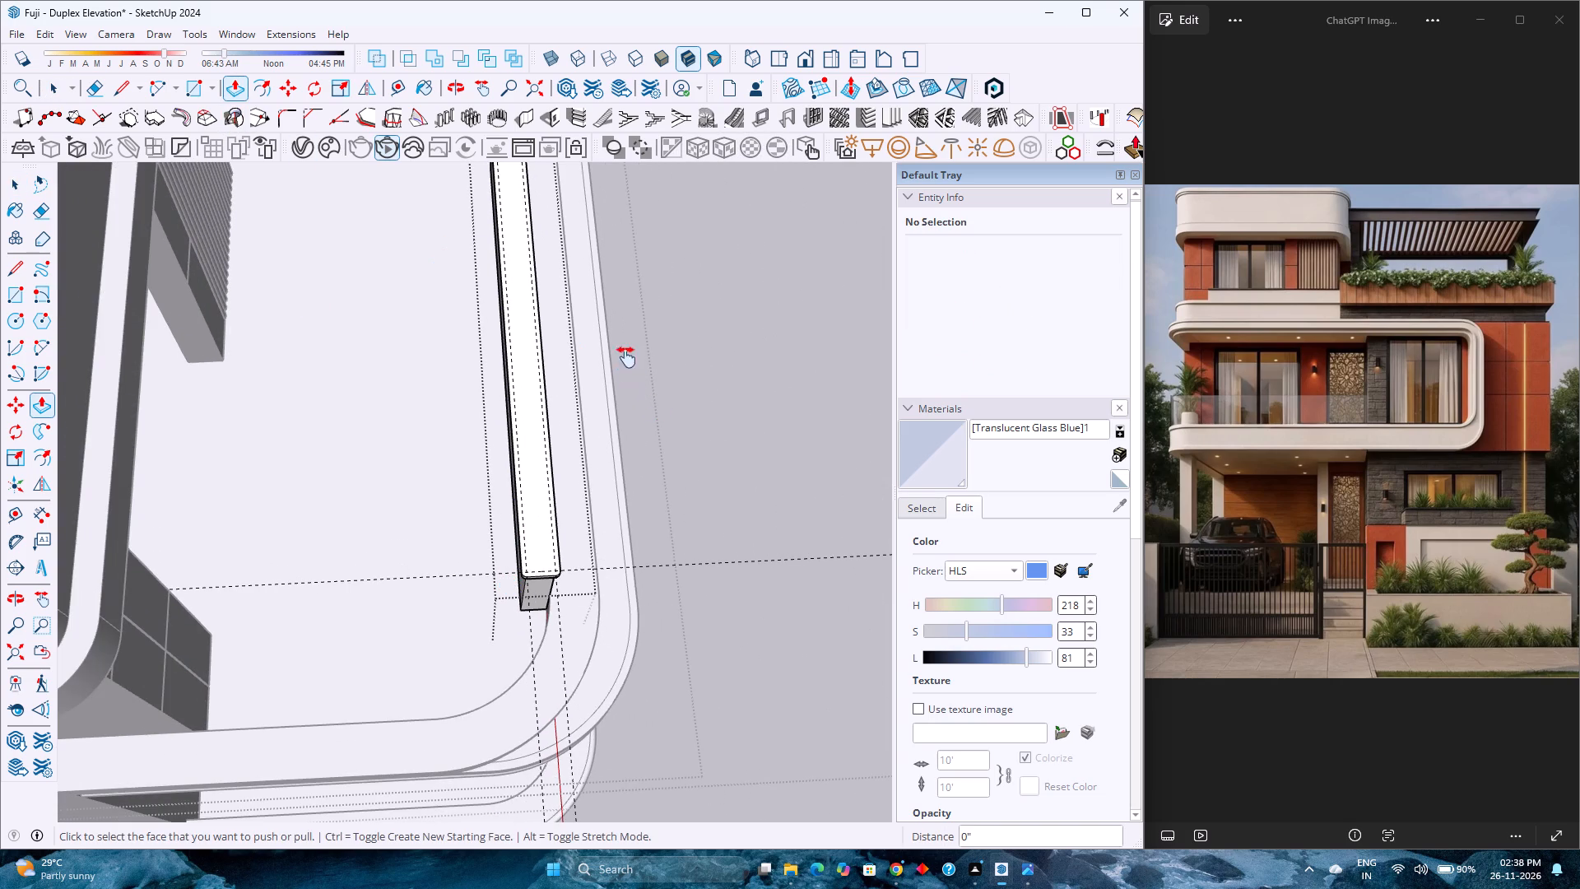
{"action": "middle_click_drag", "start_coordinate": [626, 357], "coordinate": [644, 635], "text": "shift"}
{"action": "middle_click_drag", "start_coordinate": [588, 528], "coordinate": [408, 452]}
{"action": "scroll", "coordinate": [510, 374], "scroll_direction": "up", "scroll_amount": 8}
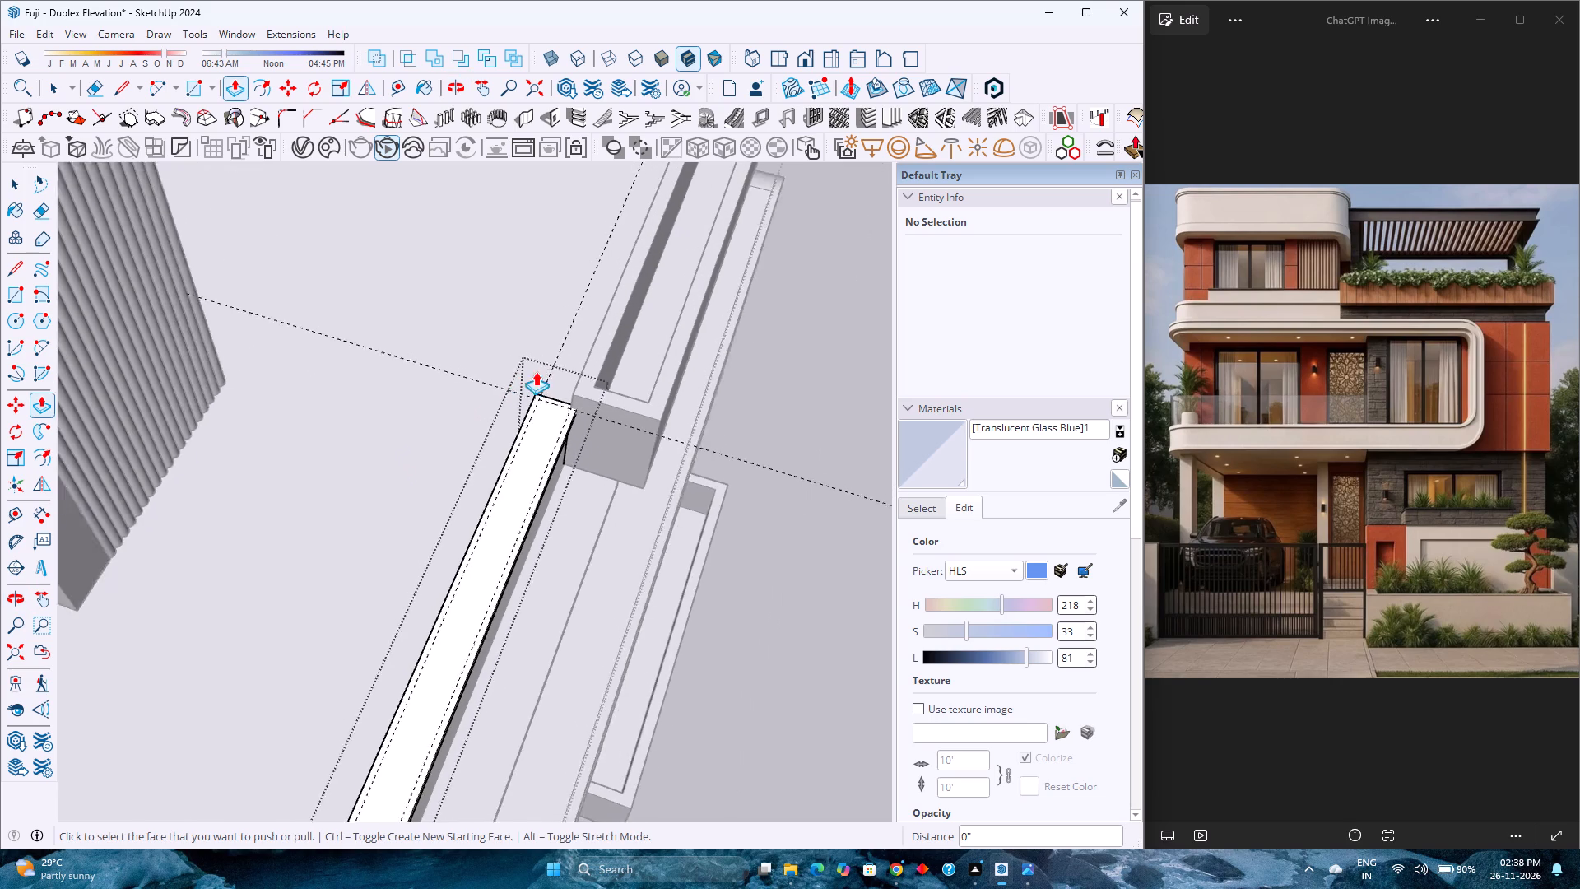
{"action": "scroll", "coordinate": [579, 390], "scroll_direction": "up", "scroll_amount": 10}
{"action": "scroll", "coordinate": [519, 423], "scroll_direction": "up", "scroll_amount": 3}
{"action": "scroll", "coordinate": [434, 417], "scroll_direction": "up", "scroll_amount": 1}
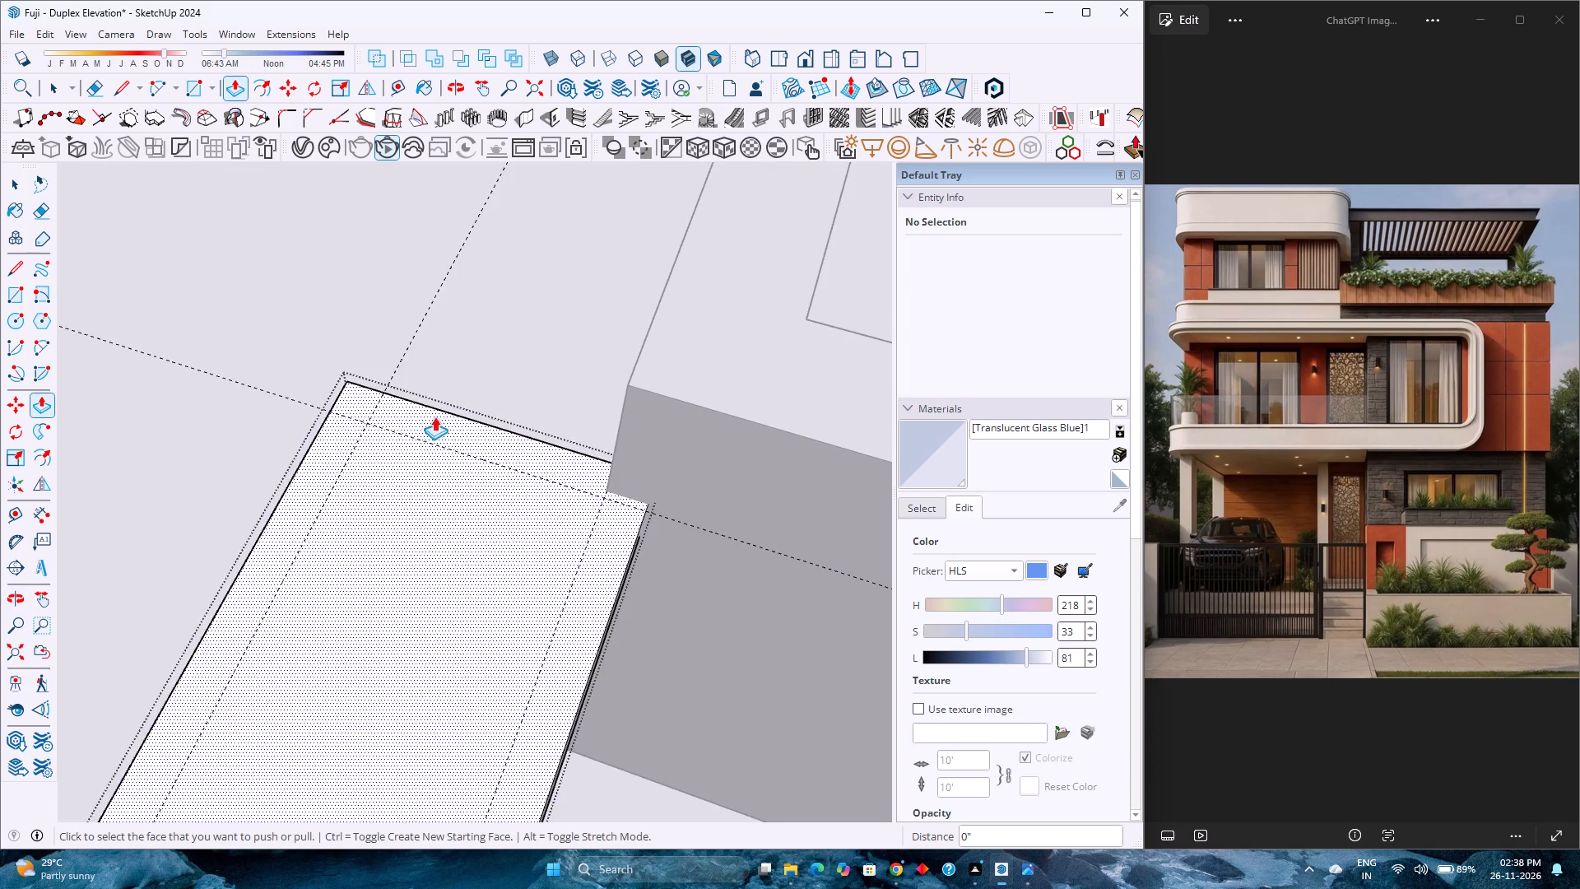
{"action": "scroll", "coordinate": [434, 417], "scroll_direction": "up", "scroll_amount": 2}
{"action": "key", "text": "a"}
{"action": "scroll", "coordinate": [272, 419], "scroll_direction": "up", "scroll_amount": 5}
{"action": "scroll", "coordinate": [306, 405], "scroll_direction": "down", "scroll_amount": 3}
{"action": "middle_click_drag", "start_coordinate": [308, 403], "coordinate": [314, 403]}
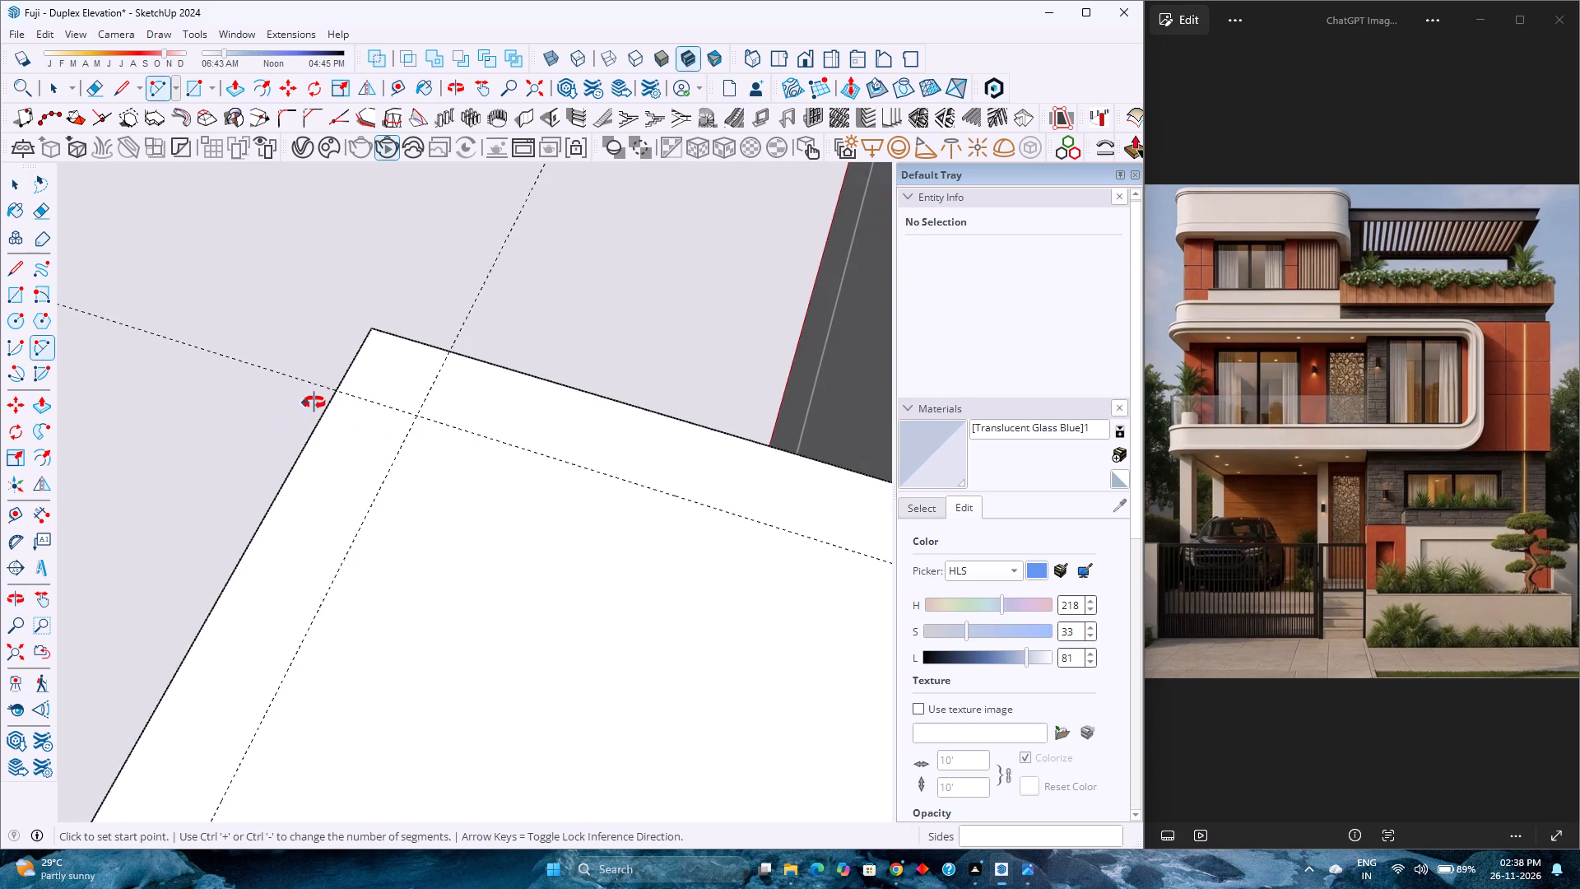
{"action": "middle_click_drag", "start_coordinate": [314, 403], "coordinate": [323, 424]}
{"action": "left_click", "coordinate": [401, 558]}
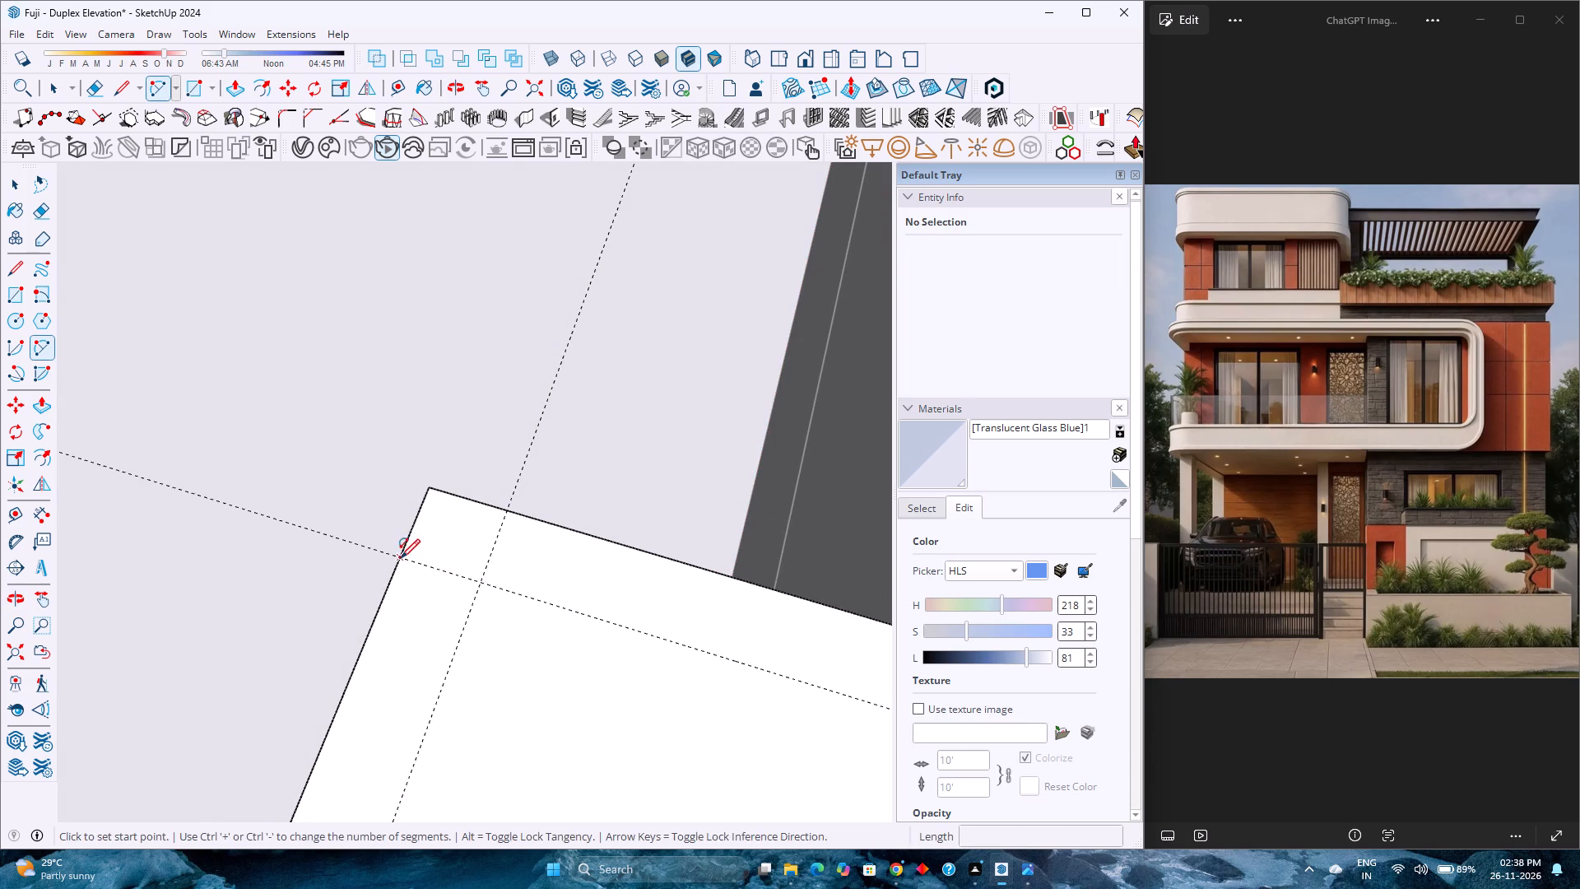
{"action": "double_click", "coordinate": [507, 510]}
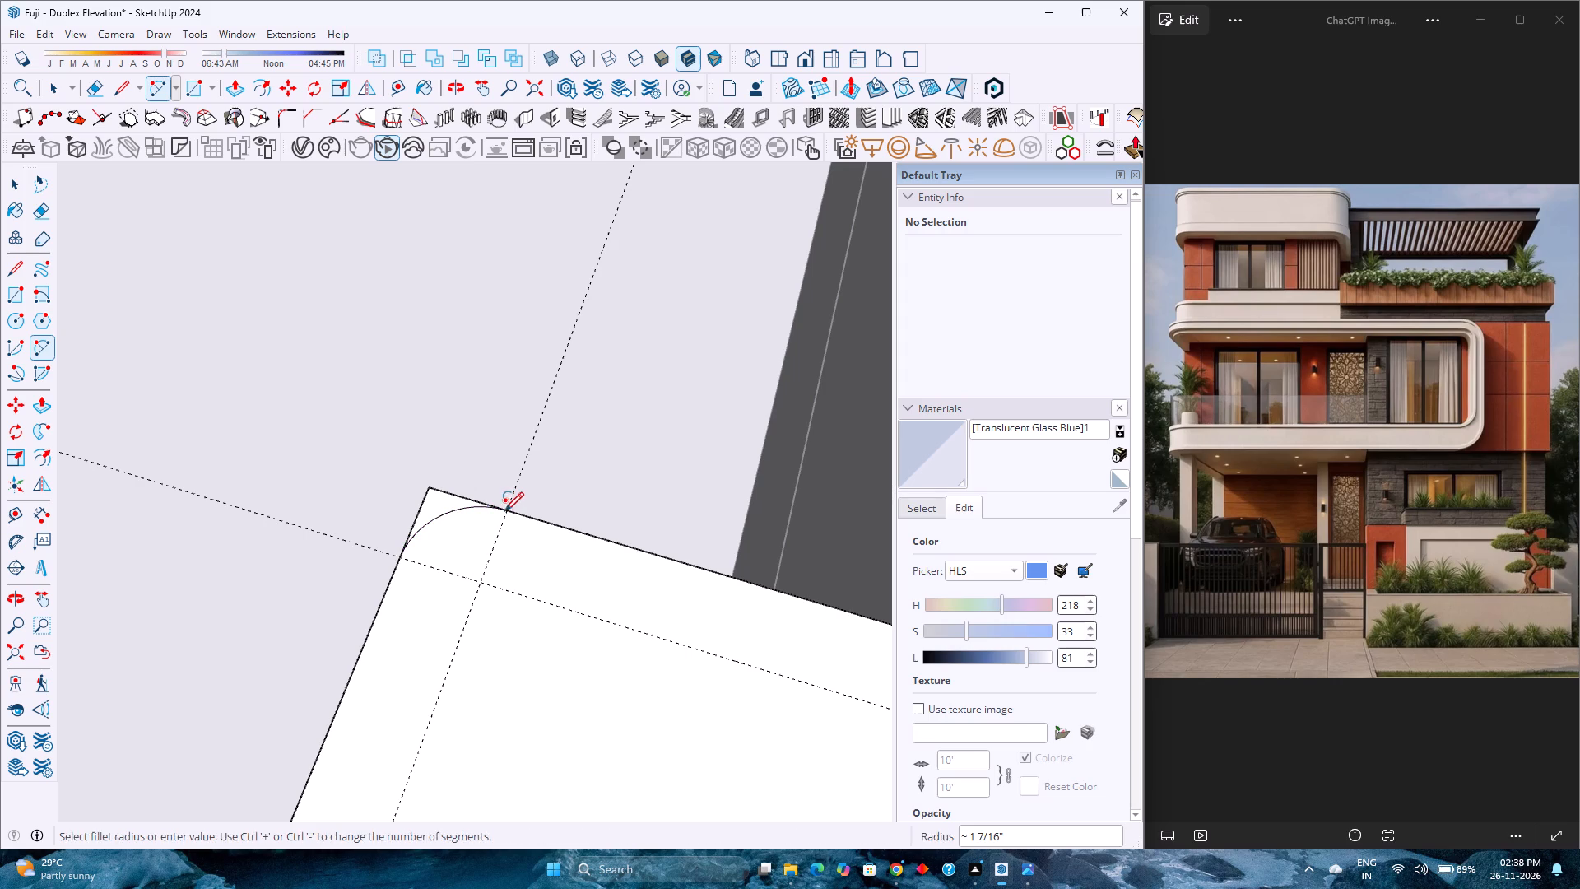
{"action": "key", "text": "space"}
Set the third corner arc's segment count to 30.
{"action": "left_click", "coordinate": [465, 510]}
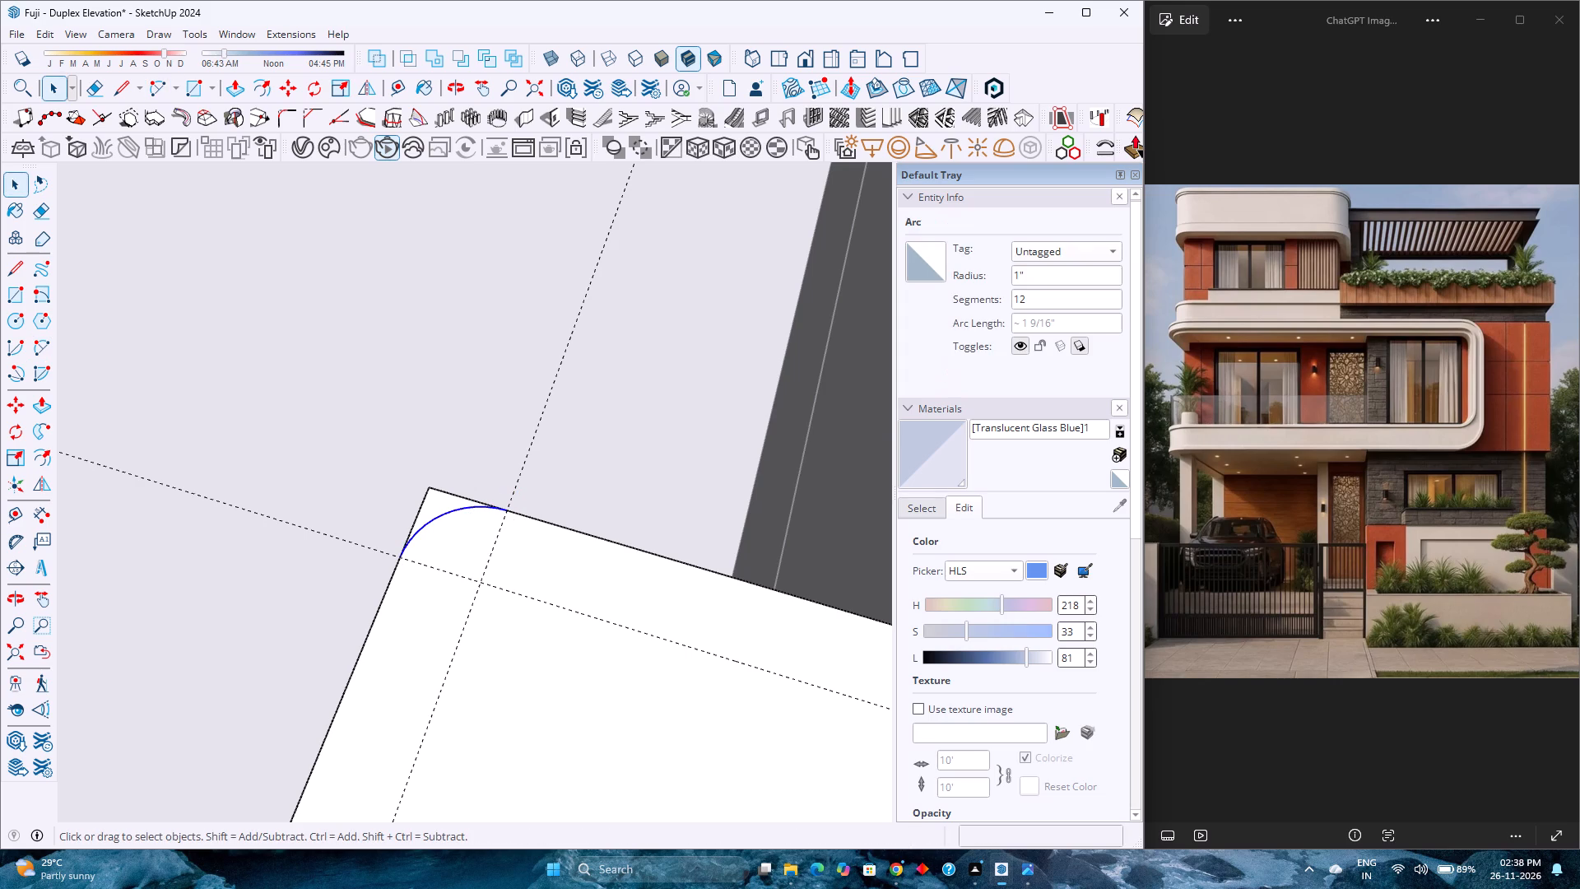
{"action": "double_click", "coordinate": [1041, 292]}
{"action": "key", "text": "3"}
{"action": "key", "text": "0"}
{"action": "key", "text": "Return"}
Push away the sharp piece outside the third arc through the coping's 1 1/2" thickness.
{"action": "left_click", "coordinate": [244, 90]}
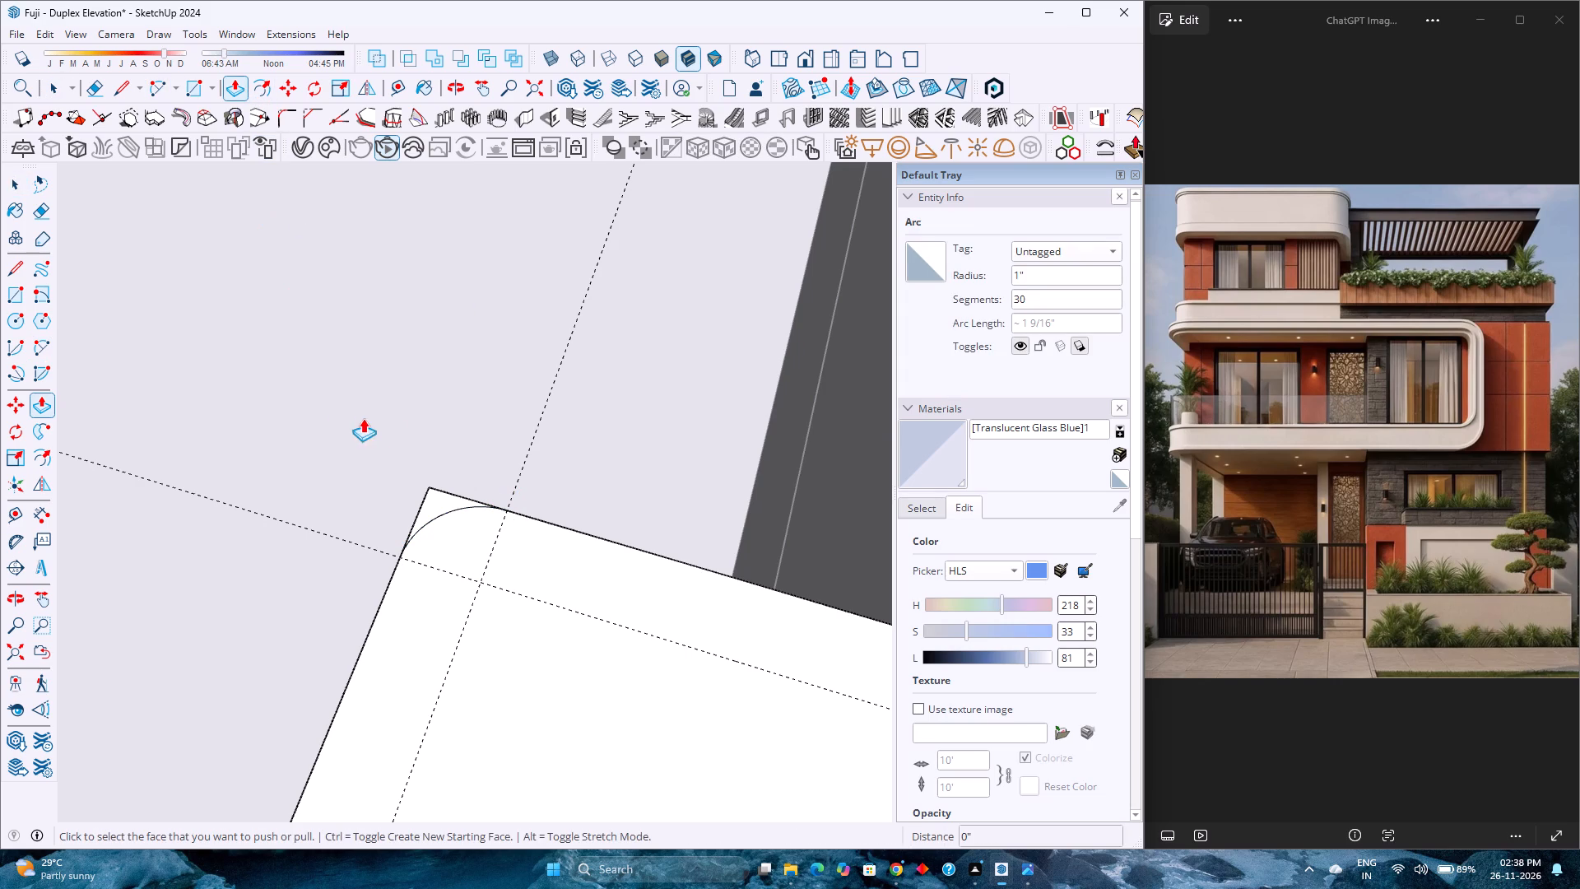
{"action": "double_click", "coordinate": [427, 500]}
Draw a tangent arc between the guides across the coping's last corner, beside the planter.
{"action": "scroll", "coordinate": [349, 459], "scroll_direction": "down", "scroll_amount": 9}
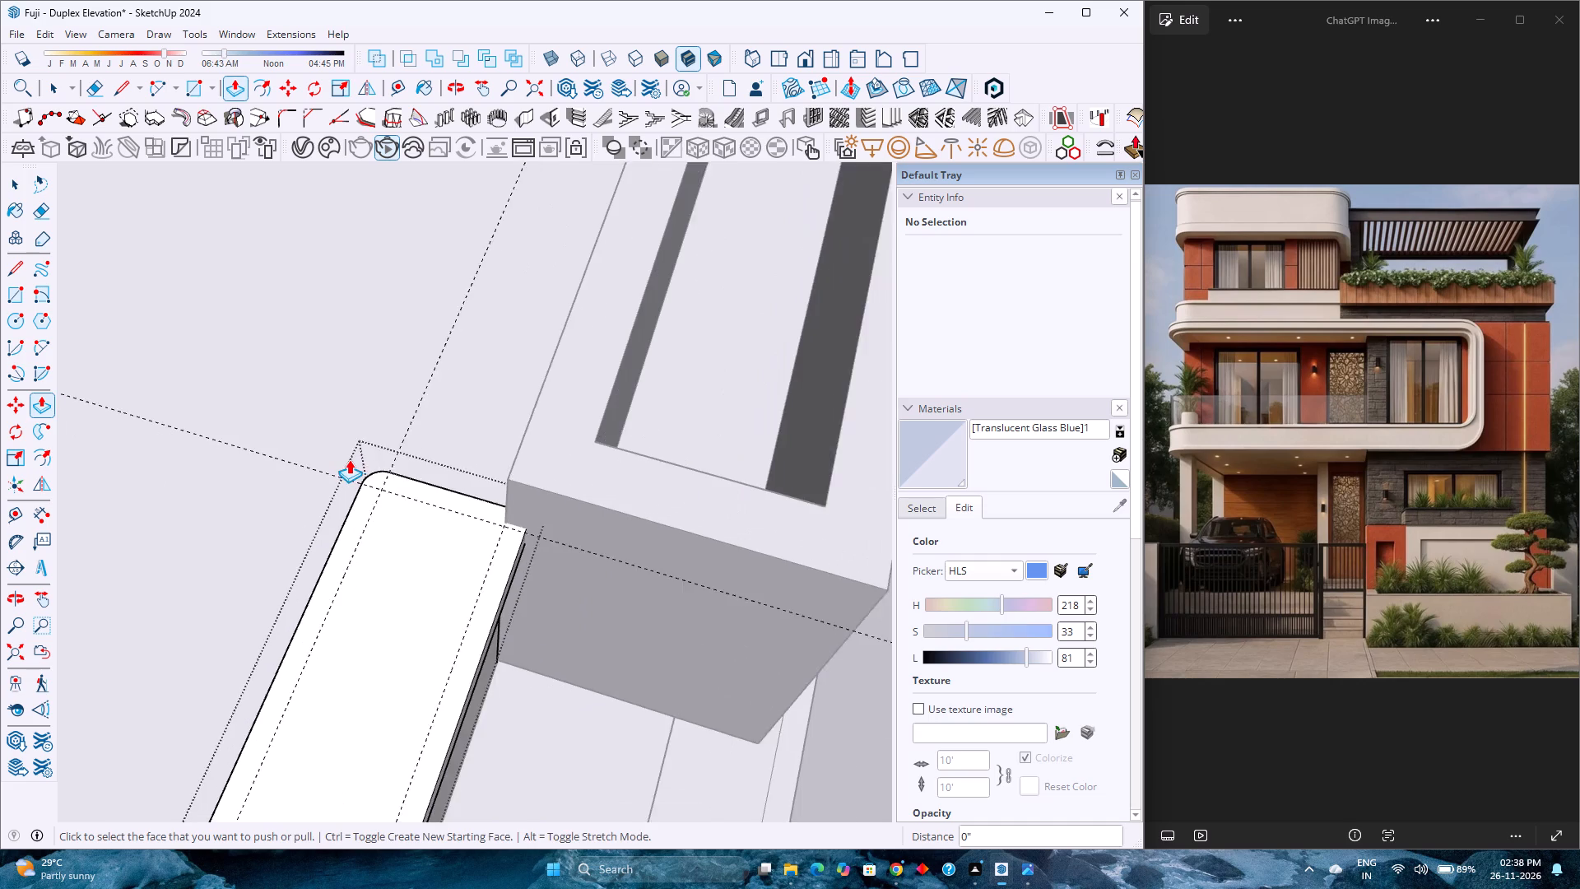
{"action": "scroll", "coordinate": [349, 459], "scroll_direction": "down", "scroll_amount": 3}
{"action": "key", "text": "a"}
{"action": "scroll", "coordinate": [459, 509], "scroll_direction": "up", "scroll_amount": 10}
{"action": "middle_click_drag", "start_coordinate": [407, 489], "coordinate": [667, 508]}
{"action": "scroll", "coordinate": [434, 477], "scroll_direction": "up", "scroll_amount": 8}
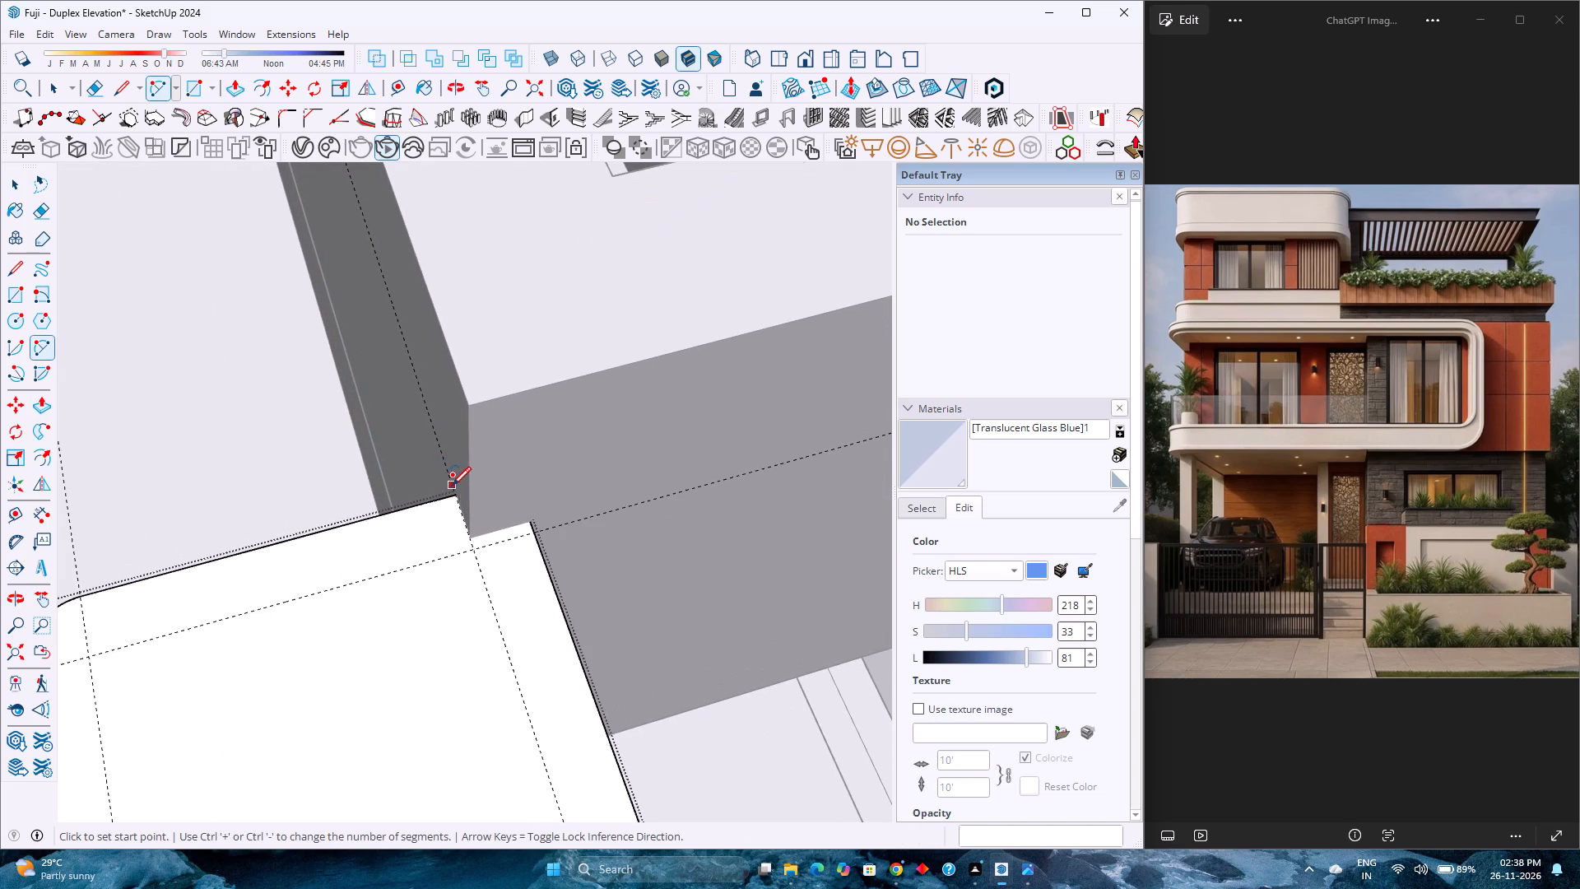
{"action": "left_click", "coordinate": [532, 533]}
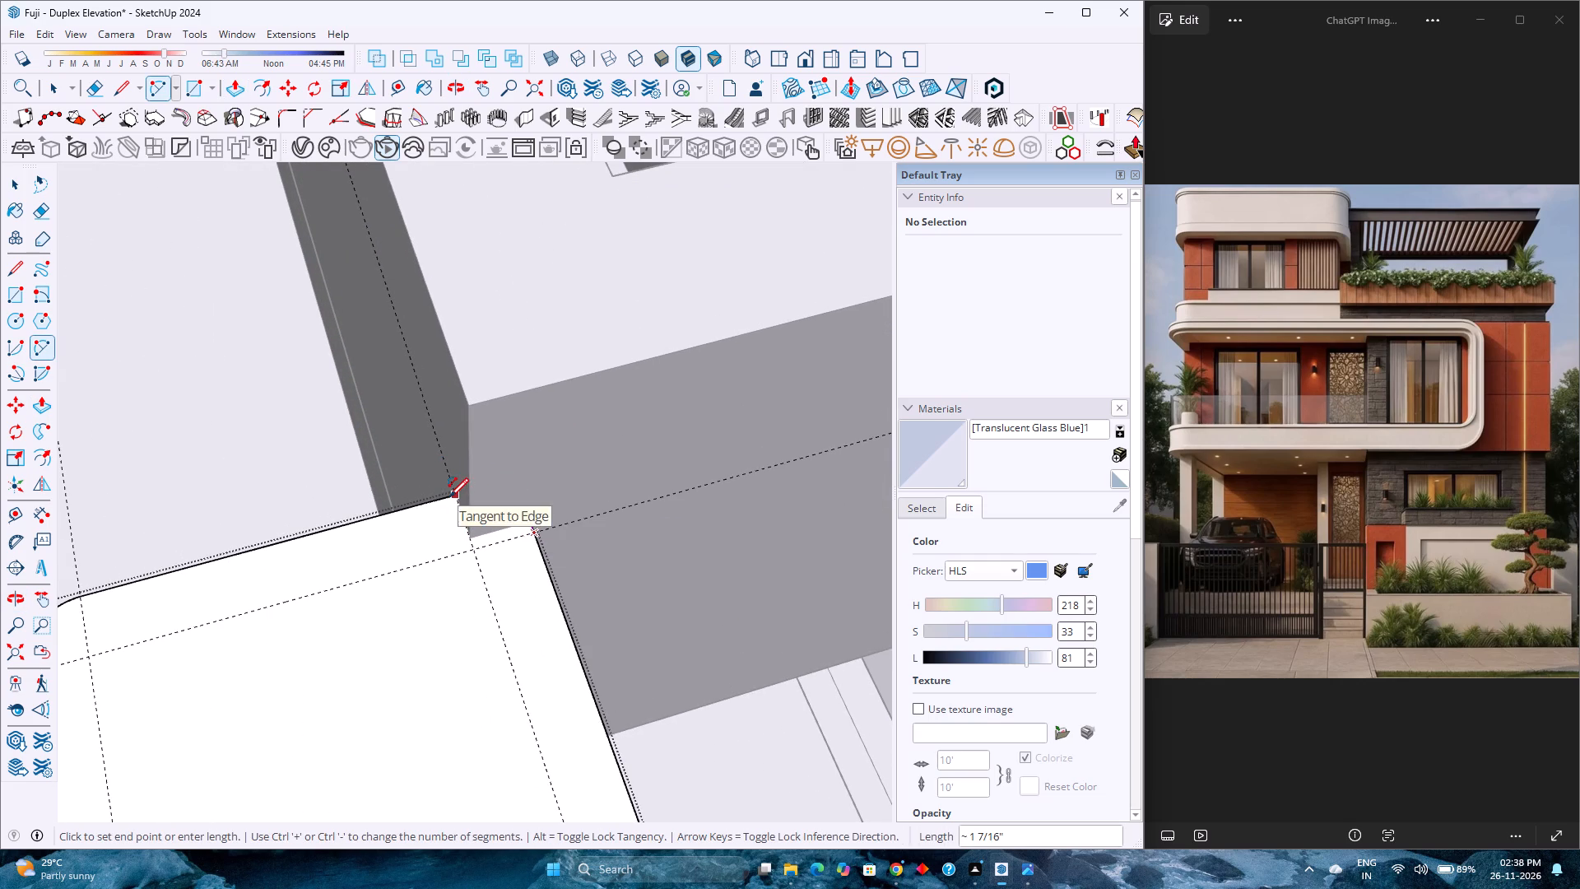
{"action": "double_click", "coordinate": [455, 501]}
{"action": "key", "text": "space"}
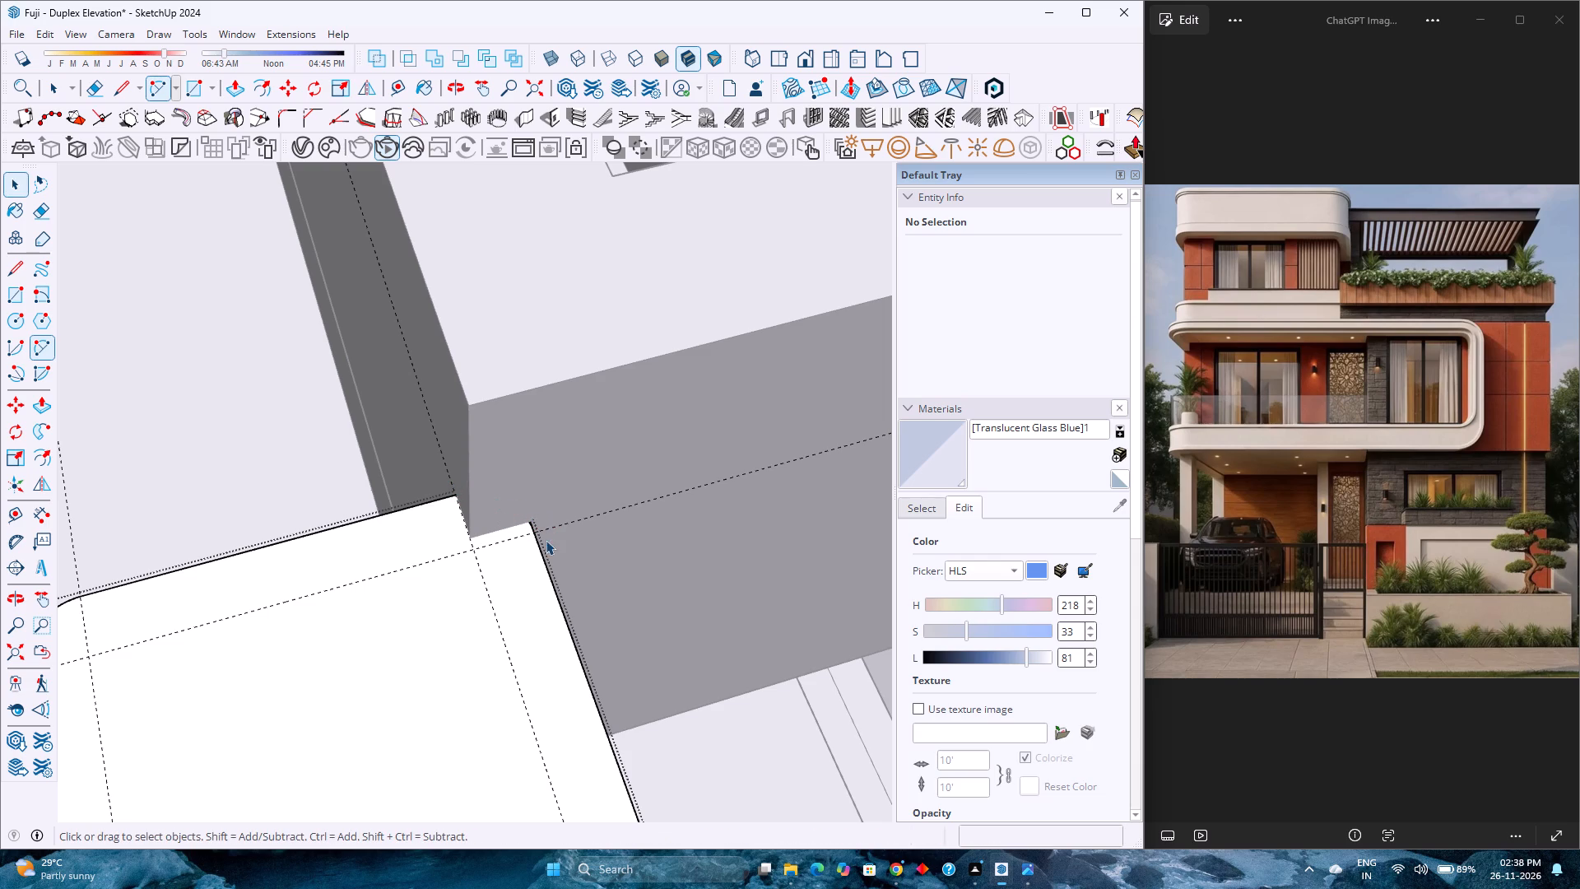
Set the segment count of the coping's last corner arc, beside the planter, to 30.
{"action": "key", "text": "k"}
{"action": "scroll", "coordinate": [522, 530], "scroll_direction": "up", "scroll_amount": 12}
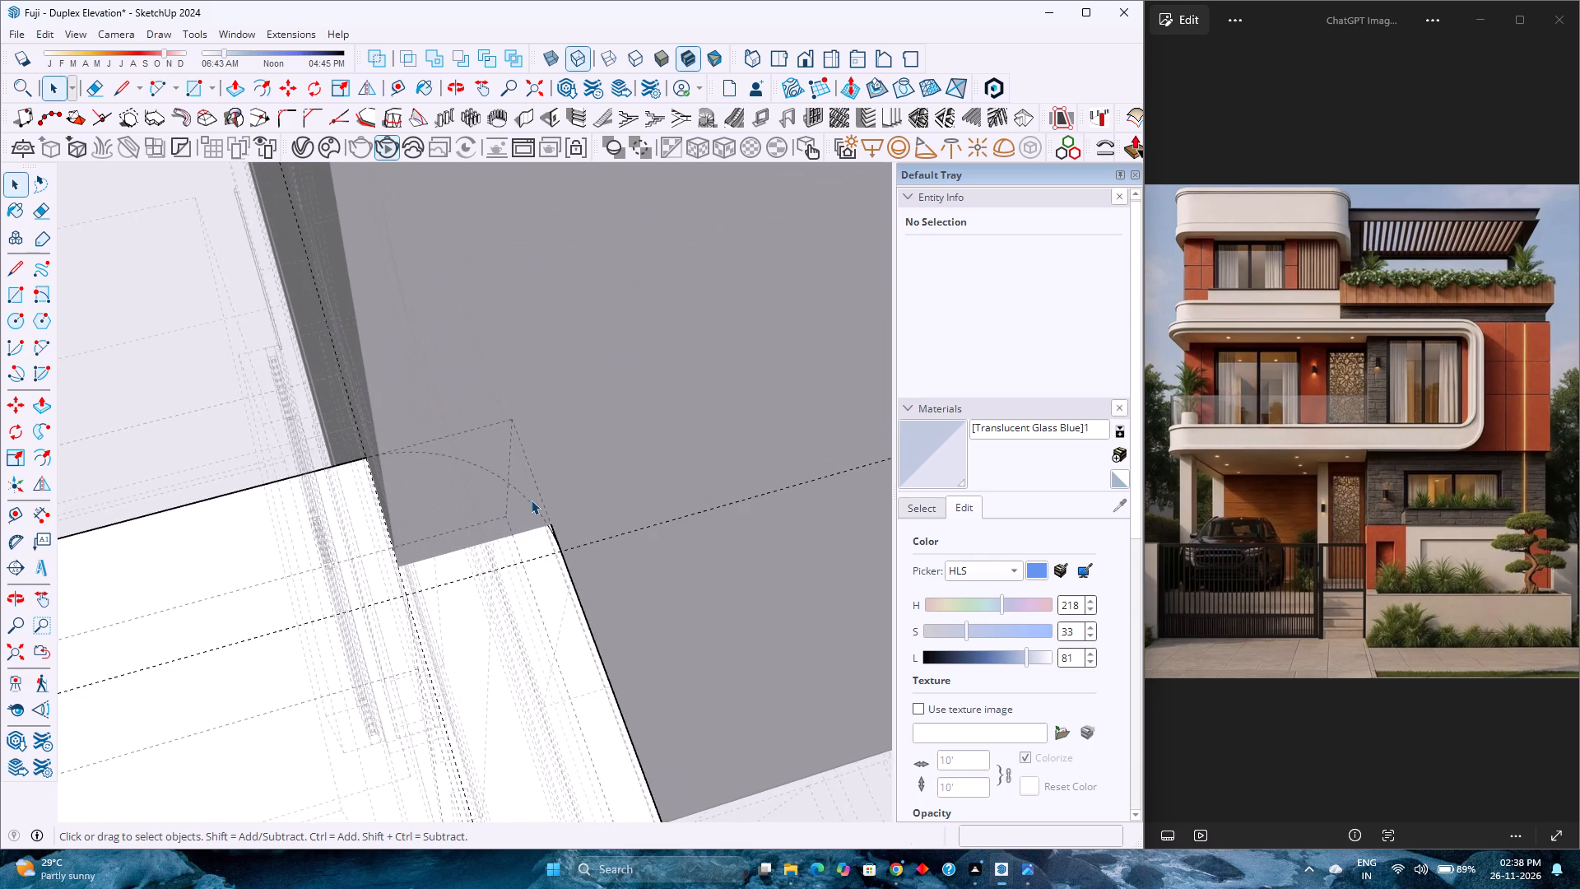
{"action": "left_click", "coordinate": [532, 502]}
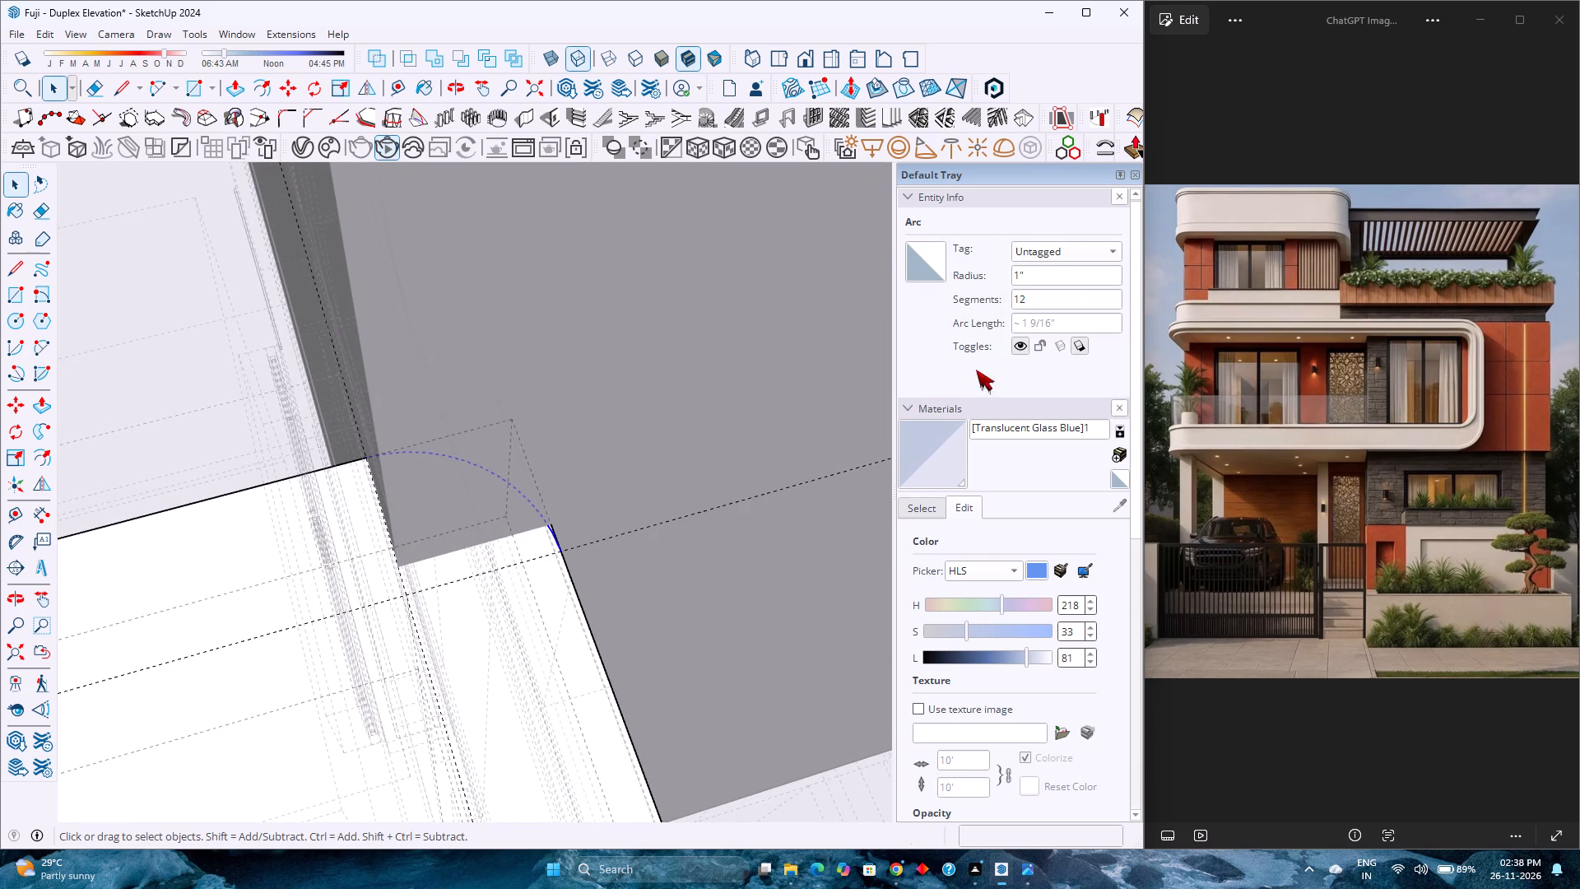
{"action": "double_click", "coordinate": [1051, 305]}
{"action": "type", "text": "30"}
{"action": "key", "text": "Return"}
Push away the sharp piece outside the last corner arc through the coping's full thickness.
{"action": "left_click", "coordinate": [235, 92]}
{"action": "double_click", "coordinate": [513, 456]}
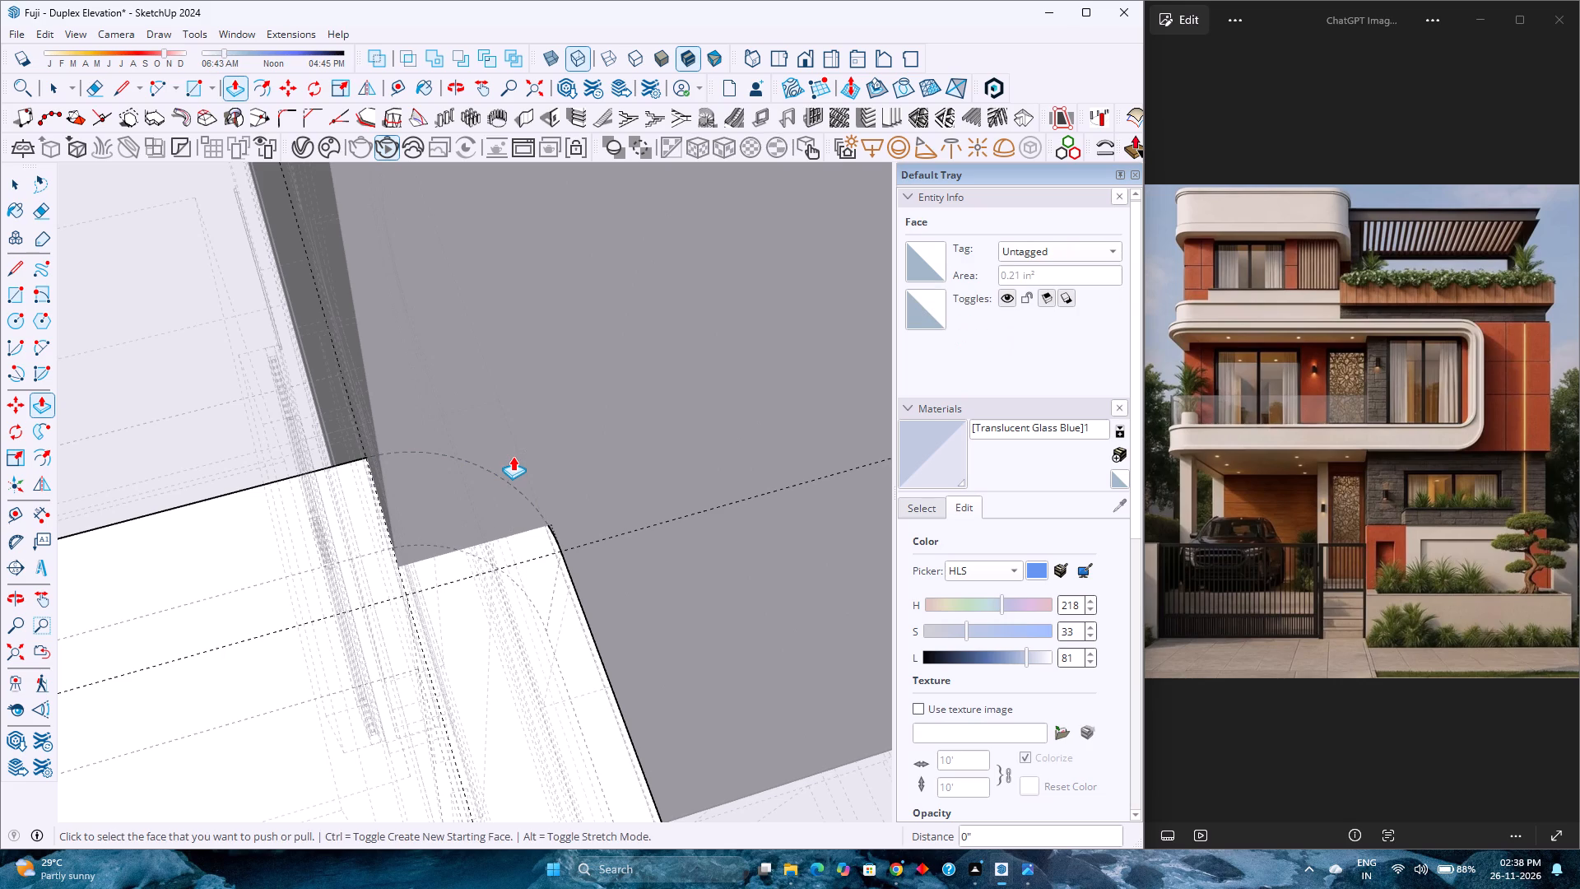
{"action": "scroll", "coordinate": [513, 459], "scroll_direction": "down", "scroll_amount": 8}
{"action": "key", "text": "k"}
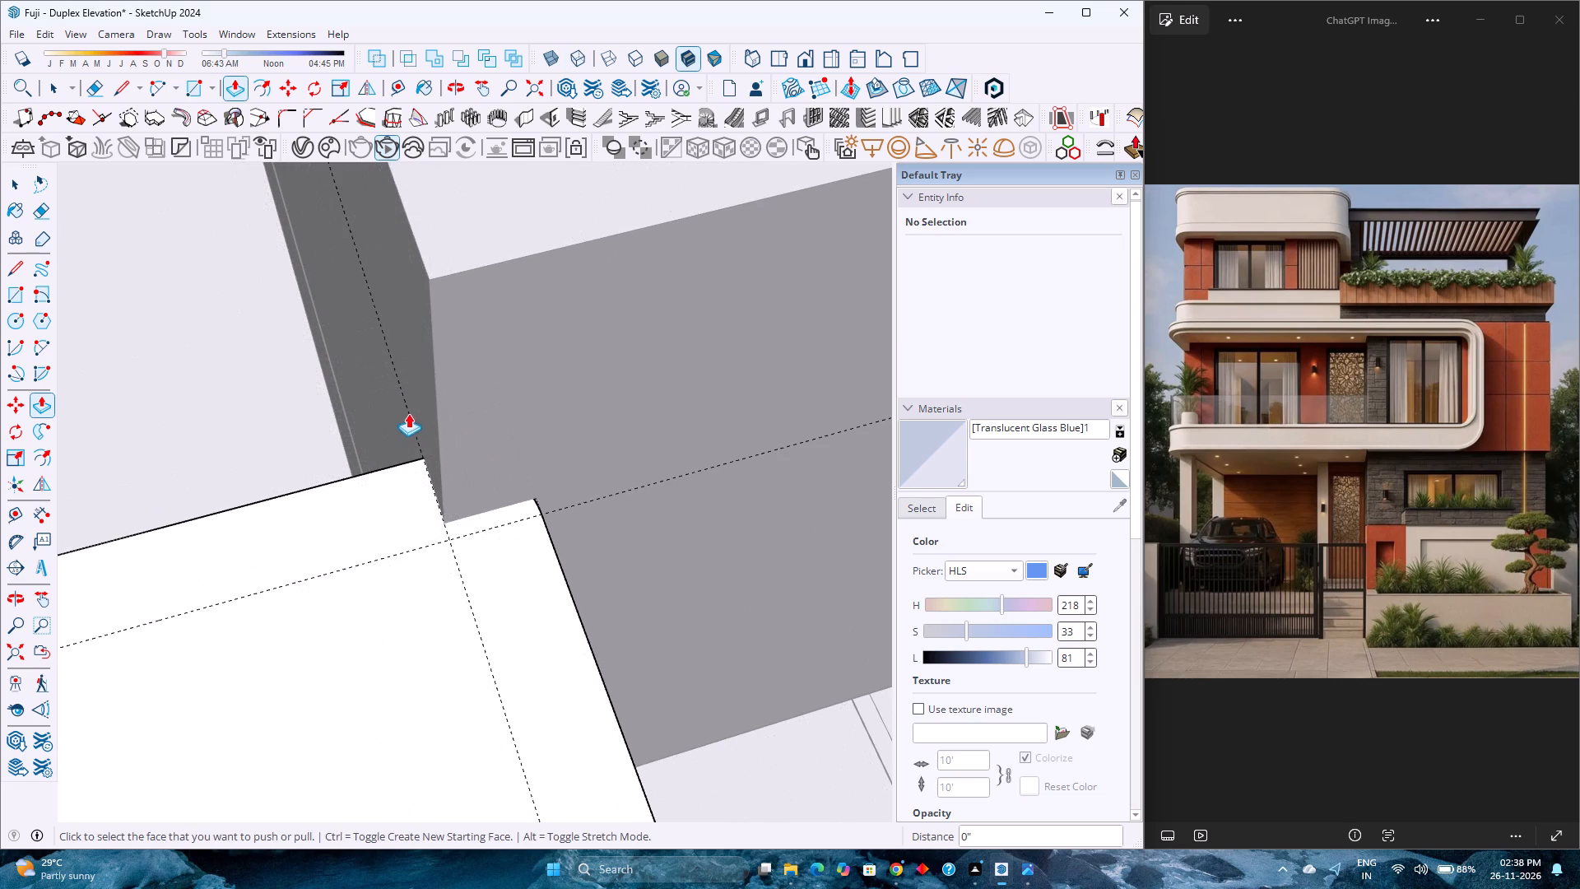
{"action": "key", "text": "space"}
Inspect the rounded corners at the coping's planter end.
{"action": "scroll", "coordinate": [411, 418], "scroll_direction": "down", "scroll_amount": 14}
{"action": "scroll", "coordinate": [414, 422], "scroll_direction": "up", "scroll_amount": 3}
{"action": "scroll", "coordinate": [414, 422], "scroll_direction": "down", "scroll_amount": 2}
{"action": "scroll", "coordinate": [410, 421], "scroll_direction": "up", "scroll_amount": 4}
{"action": "scroll", "coordinate": [410, 421], "scroll_direction": "down", "scroll_amount": 4}
{"action": "scroll", "coordinate": [410, 421], "scroll_direction": "up", "scroll_amount": 3}
{"action": "scroll", "coordinate": [397, 416], "scroll_direction": "down", "scroll_amount": 2}
{"action": "scroll", "coordinate": [395, 416], "scroll_direction": "up", "scroll_amount": 4}
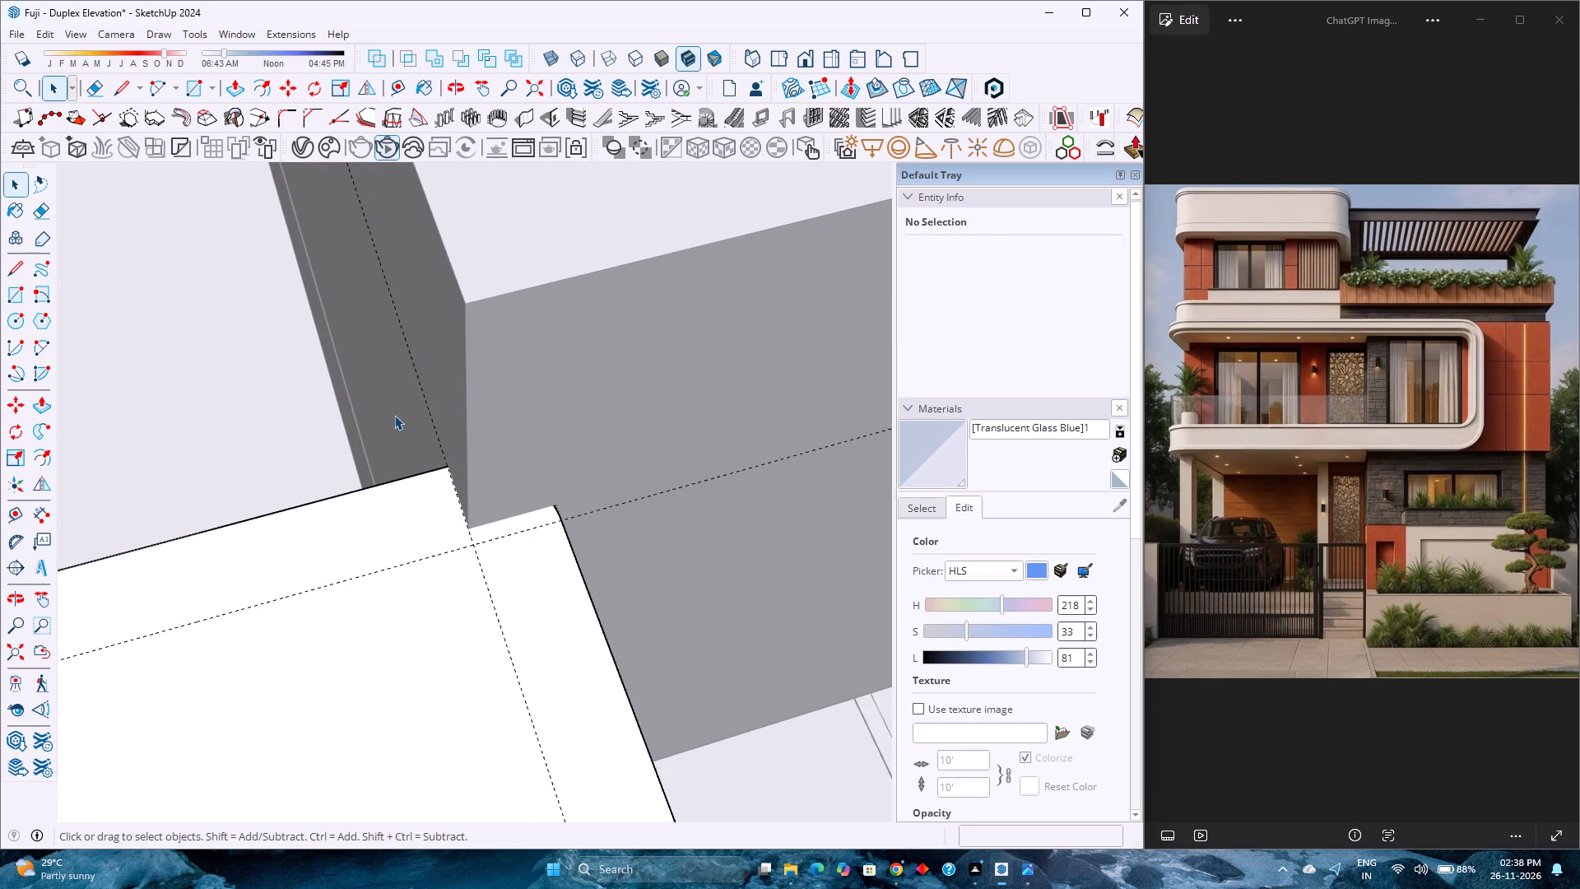
{"action": "scroll", "coordinate": [393, 414], "scroll_direction": "down", "scroll_amount": 3}
{"action": "scroll", "coordinate": [393, 414], "scroll_direction": "up", "scroll_amount": 2}
{"action": "scroll", "coordinate": [393, 414], "scroll_direction": "down", "scroll_amount": 3}
{"action": "scroll", "coordinate": [393, 414], "scroll_direction": "up", "scroll_amount": 4}
{"action": "scroll", "coordinate": [393, 414], "scroll_direction": "down", "scroll_amount": 20}
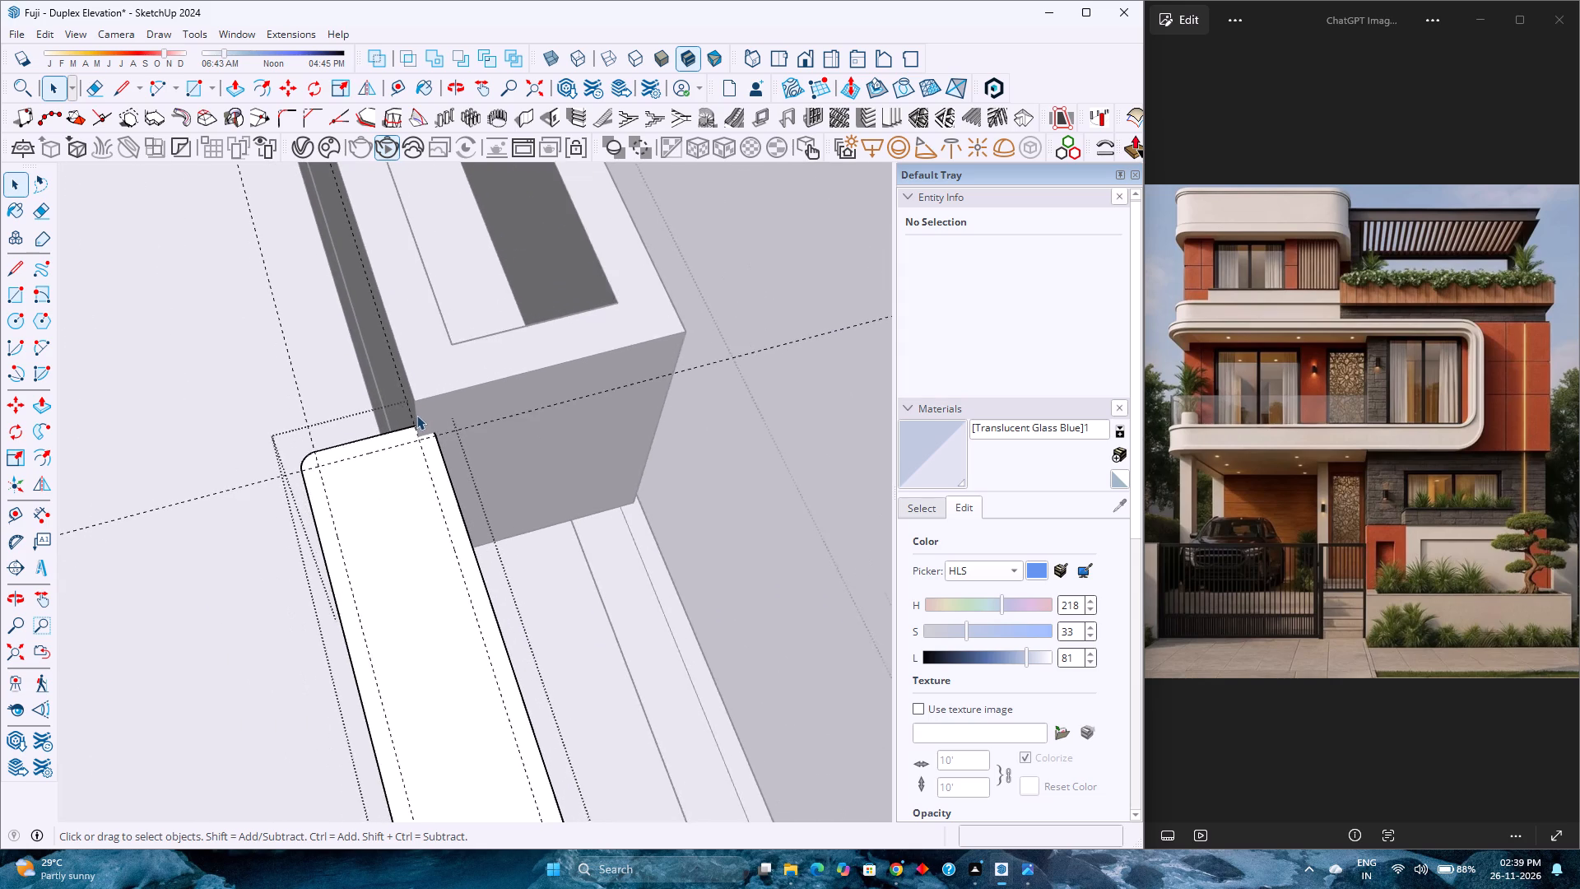
{"action": "scroll", "coordinate": [416, 412], "scroll_direction": "down", "scroll_amount": 3}
{"action": "scroll", "coordinate": [384, 343], "scroll_direction": "down", "scroll_amount": 5}
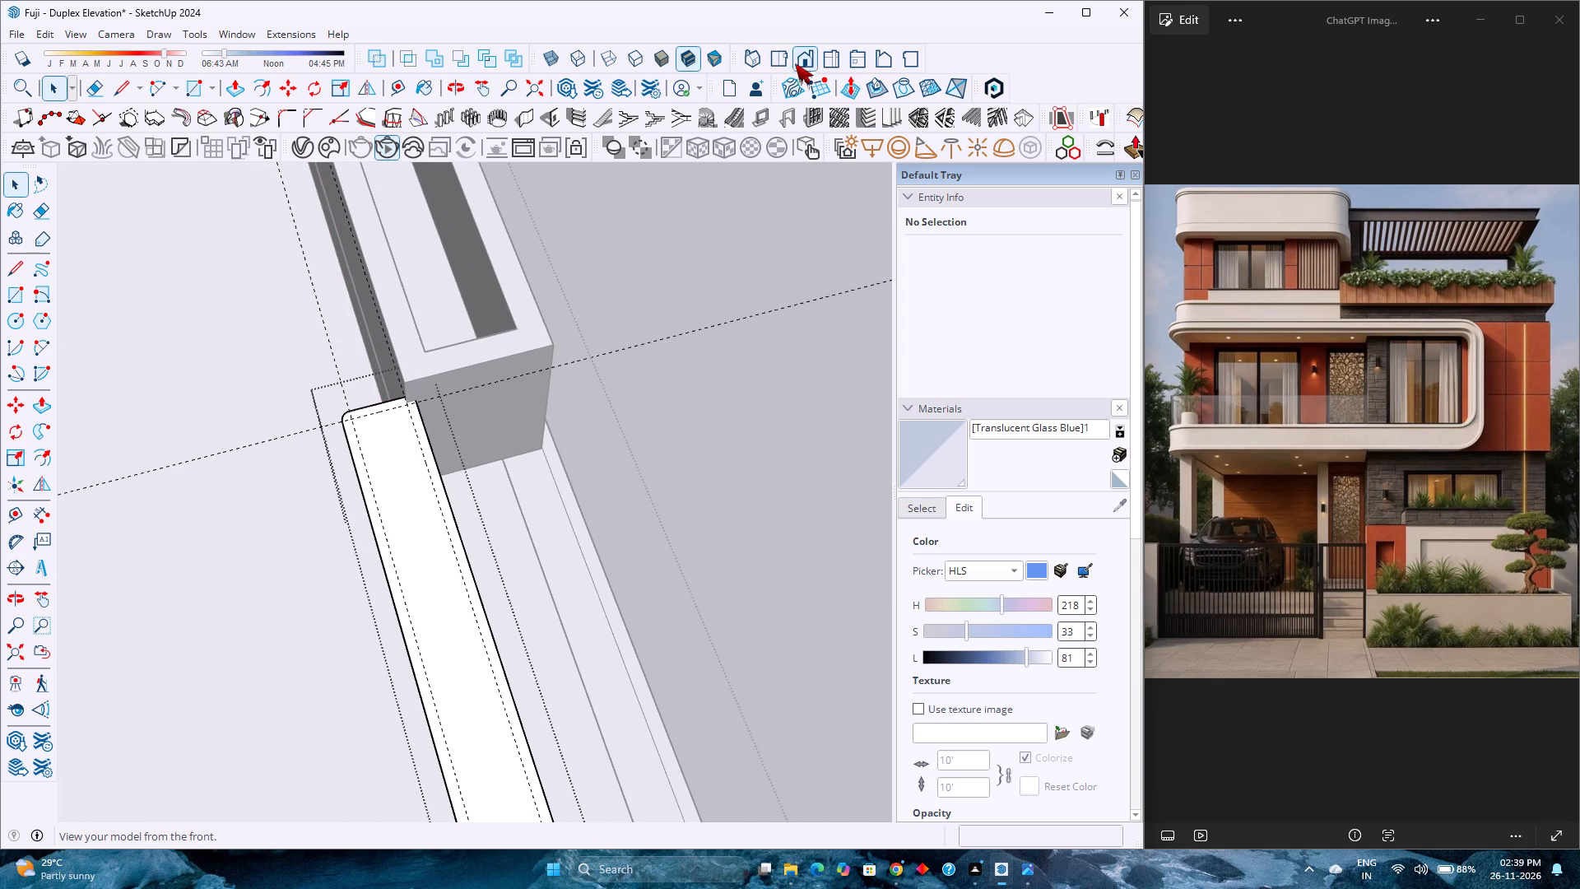
Switch to the front view of the house and delete all guides from the model.
{"action": "left_click", "coordinate": [806, 63]}
{"action": "scroll", "coordinate": [633, 302], "scroll_direction": "down", "scroll_amount": 15}
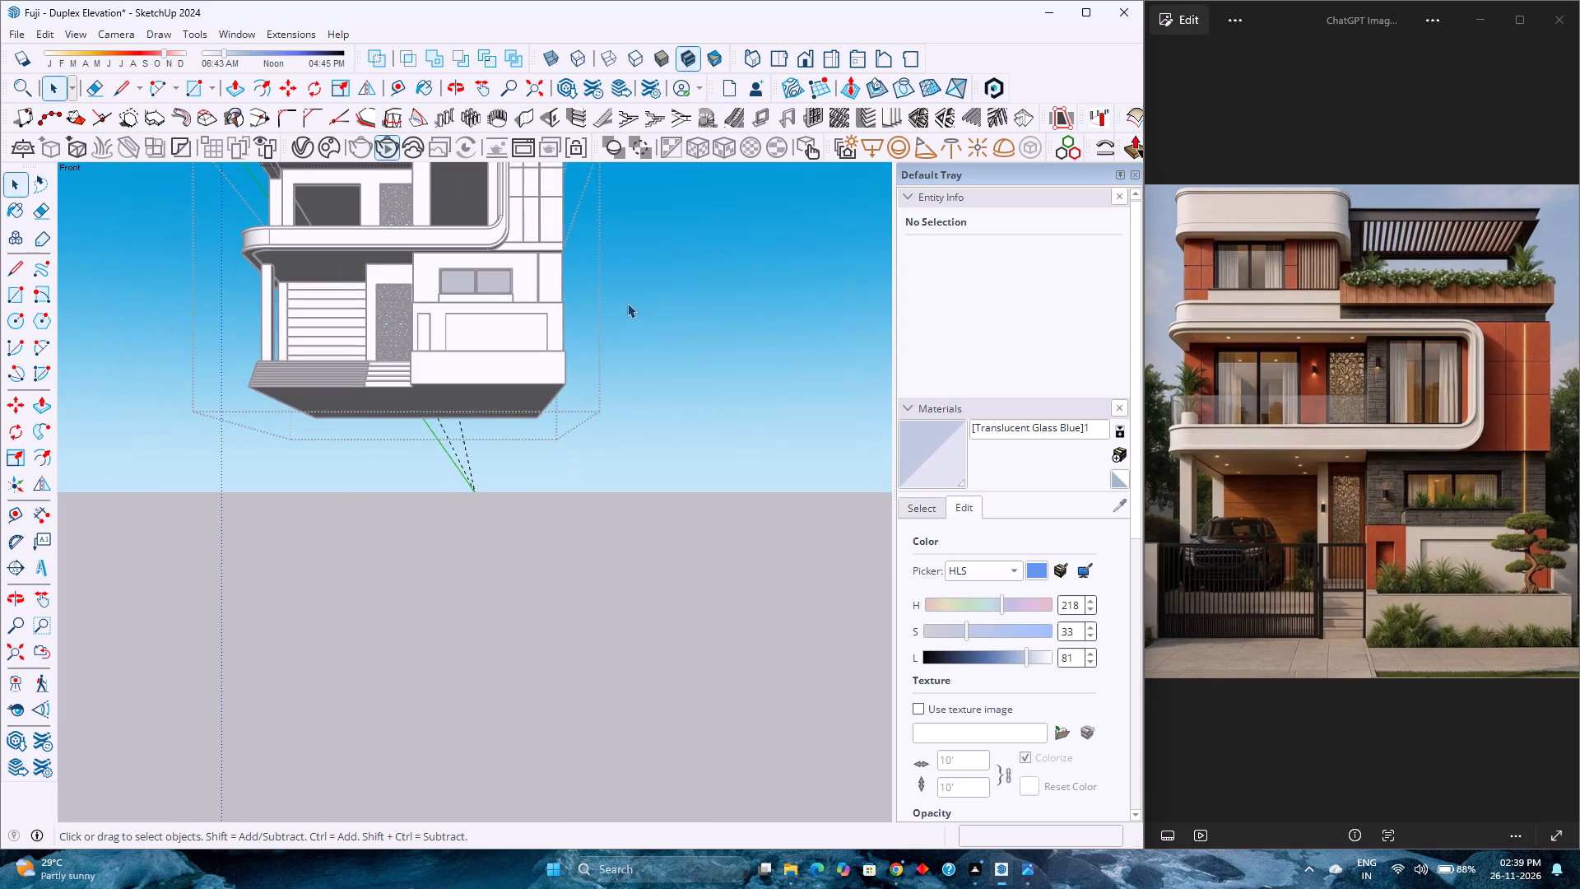
{"action": "middle_click_drag", "start_coordinate": [625, 300], "coordinate": [668, 662], "text": "shift"}
{"action": "scroll", "coordinate": [617, 412], "scroll_direction": "up", "scroll_amount": 3}
{"action": "middle_click_drag", "start_coordinate": [617, 412], "coordinate": [647, 507]}
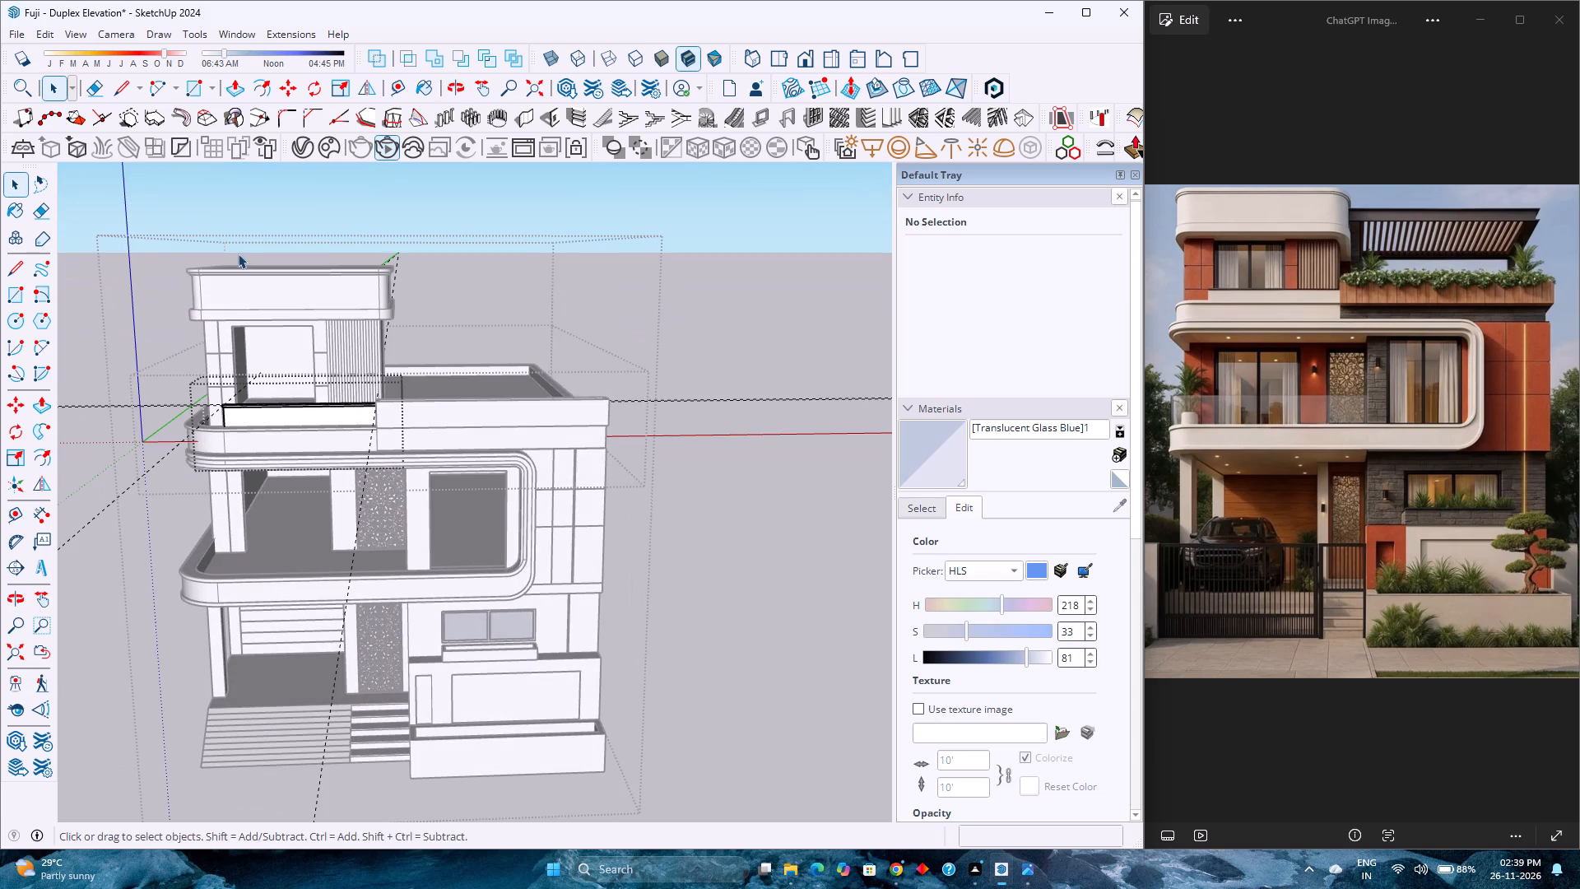
{"action": "left_click", "coordinate": [48, 32]}
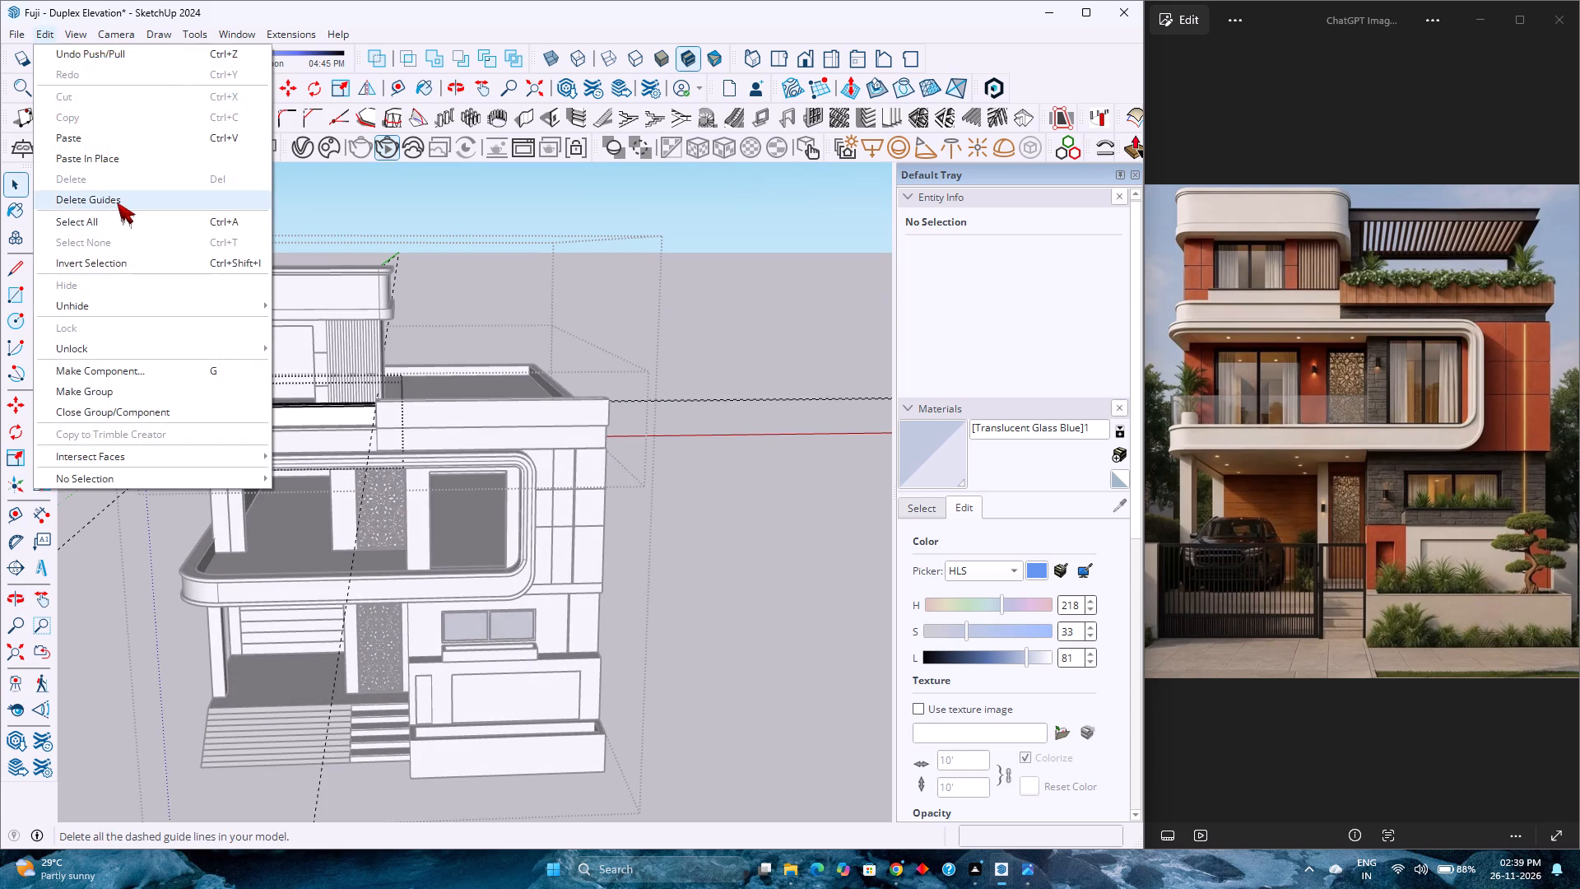
{"action": "left_click", "coordinate": [117, 202]}
Exit the coping and terrace groups and save the duplex elevation model.
{"action": "scroll", "coordinate": [332, 347], "scroll_direction": "up", "scroll_amount": 4}
{"action": "left_click", "coordinate": [690, 260]}
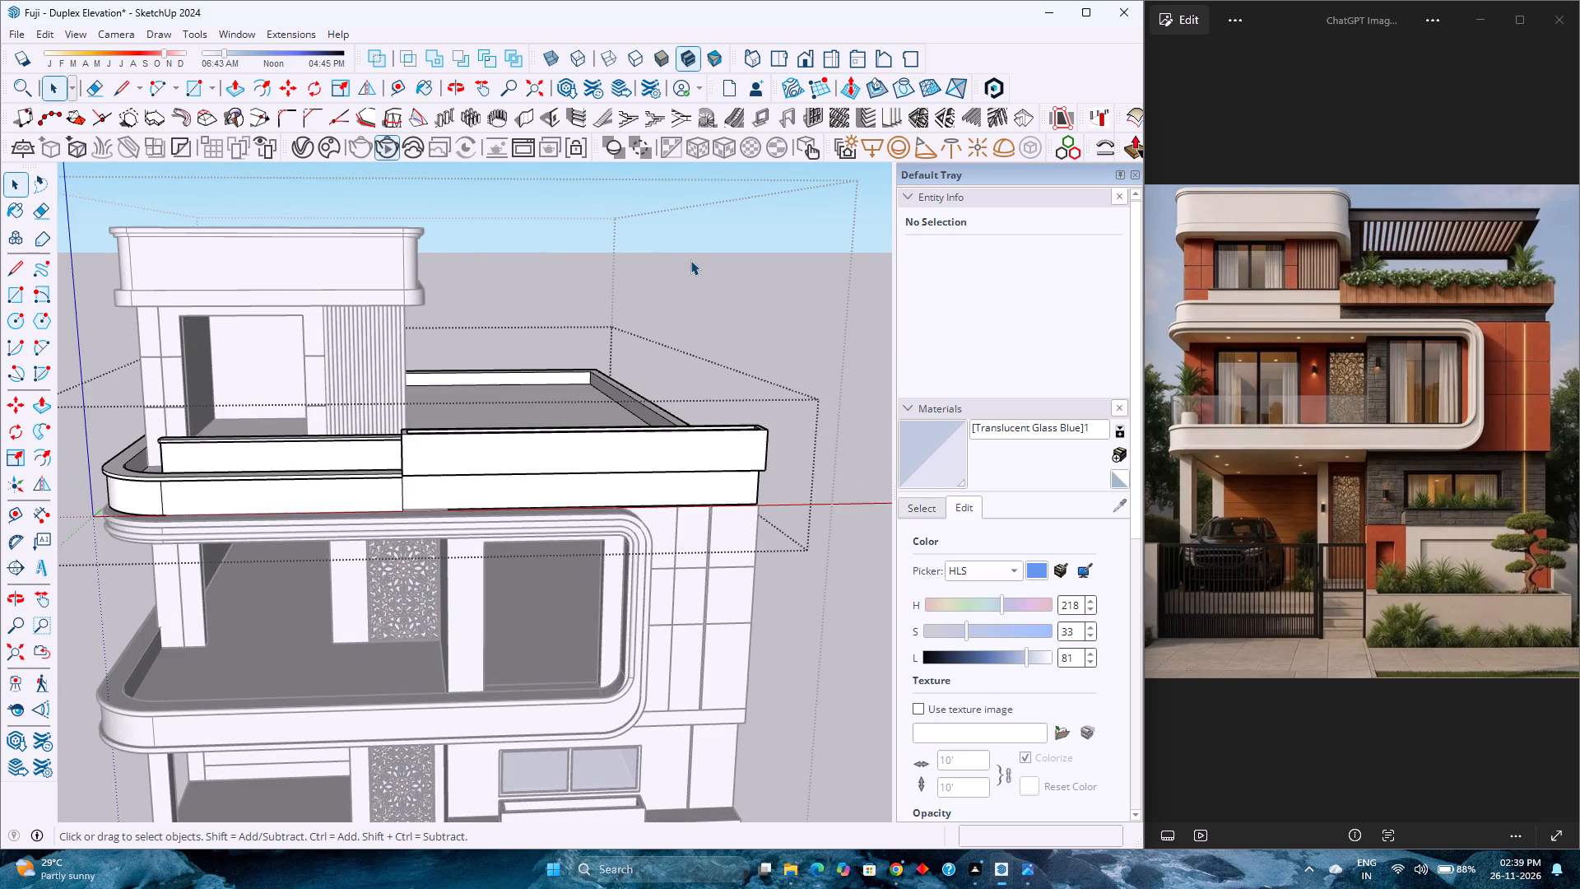
{"action": "scroll", "coordinate": [611, 281], "scroll_direction": "down", "scroll_amount": 4}
{"action": "left_click", "coordinate": [804, 263]}
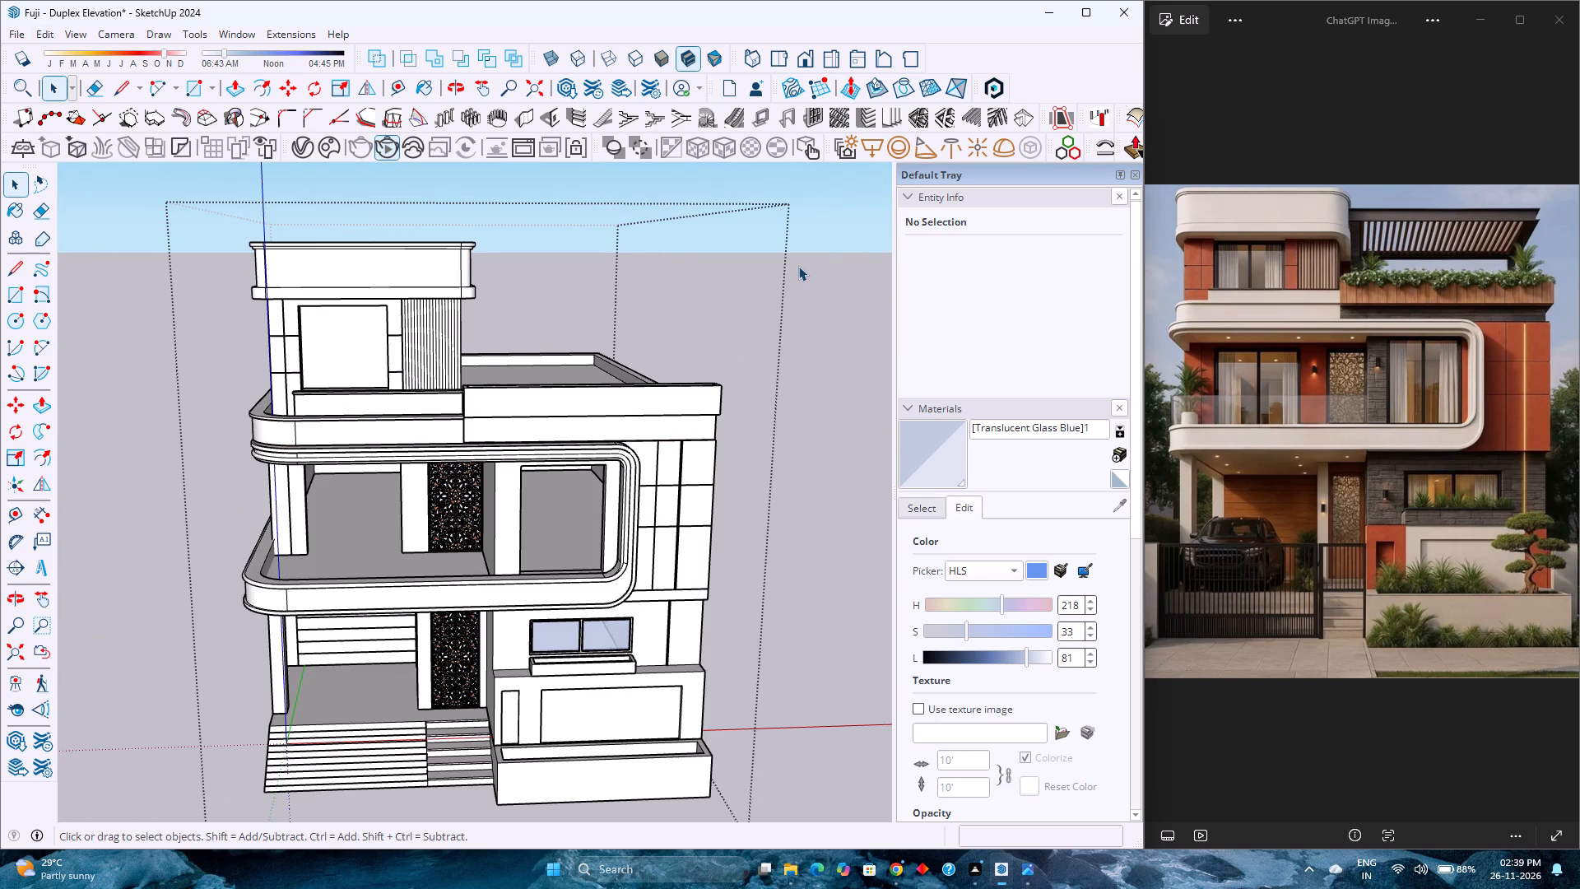
{"action": "key", "text": "ctrl+s"}
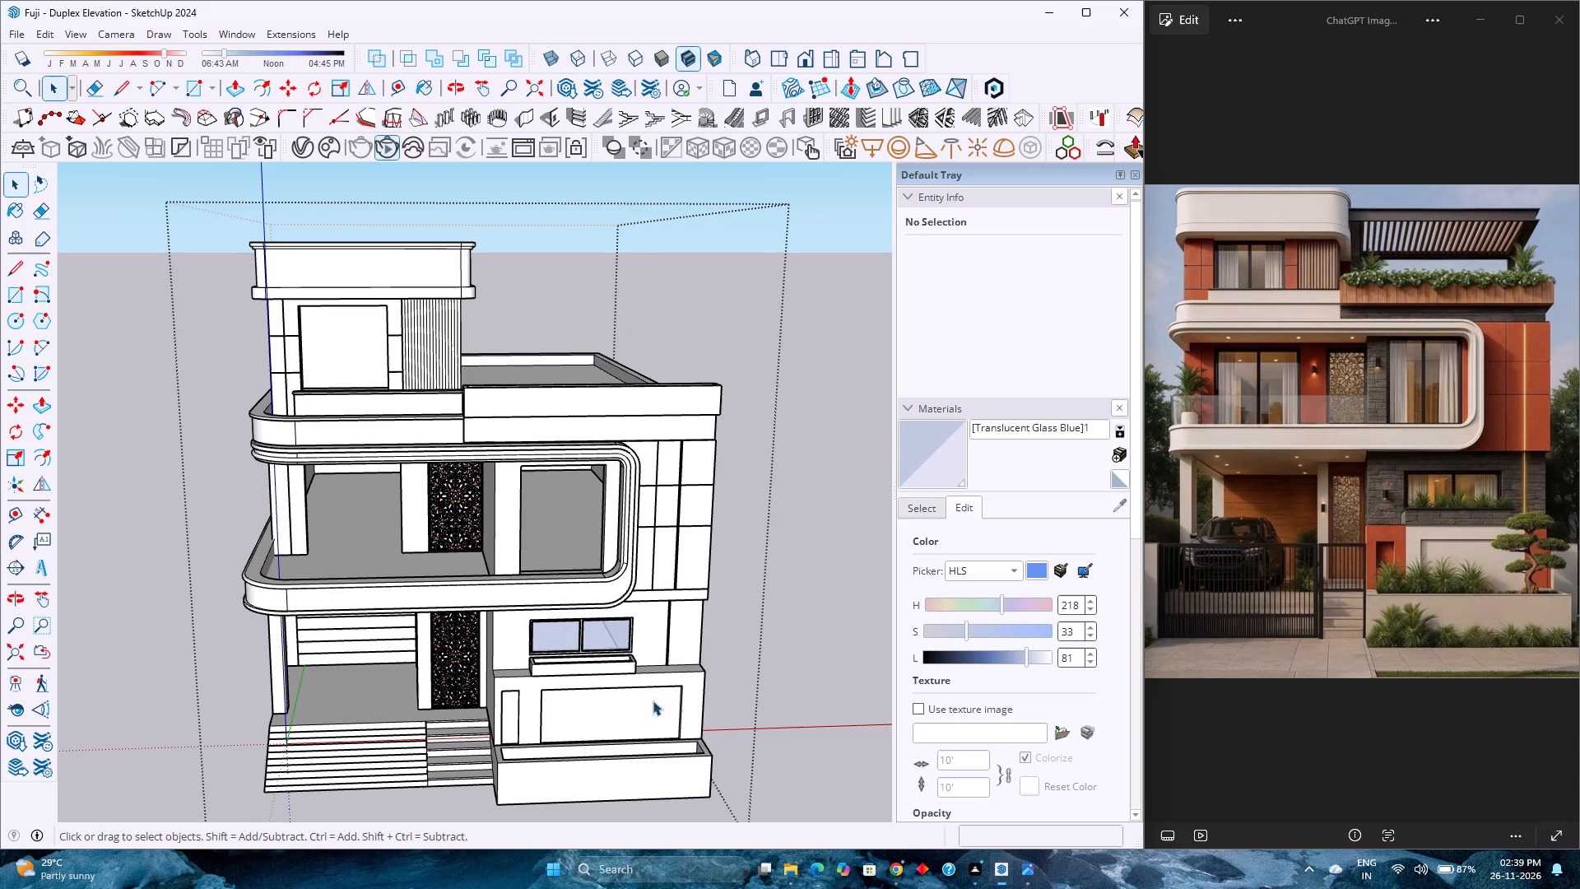
Set the saturation of the in-model Metal Rusted material, used on the perforated screens, to 36.
{"action": "scroll", "coordinate": [588, 647], "scroll_direction": "down", "scroll_amount": 4}
{"action": "middle_click_drag", "start_coordinate": [458, 682], "coordinate": [555, 636]}
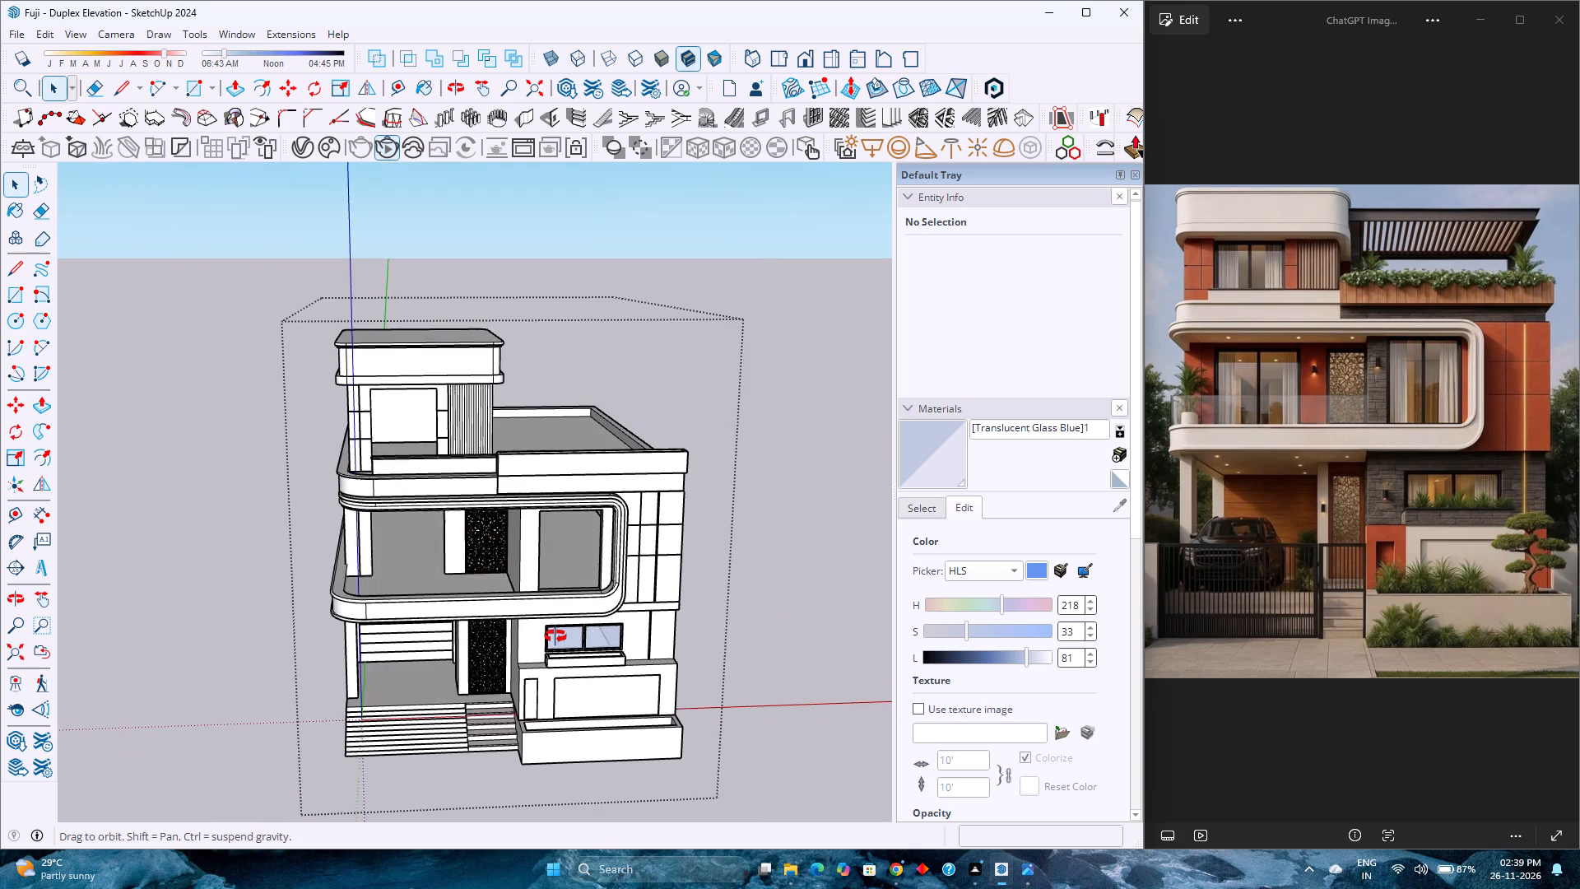
{"action": "middle_click_drag", "start_coordinate": [555, 636], "coordinate": [685, 579]}
{"action": "middle_click", "coordinate": [675, 577]}
{"action": "scroll", "coordinate": [597, 519], "scroll_direction": "up", "scroll_amount": 8}
{"action": "middle_click_drag", "start_coordinate": [583, 511], "coordinate": [581, 511]}
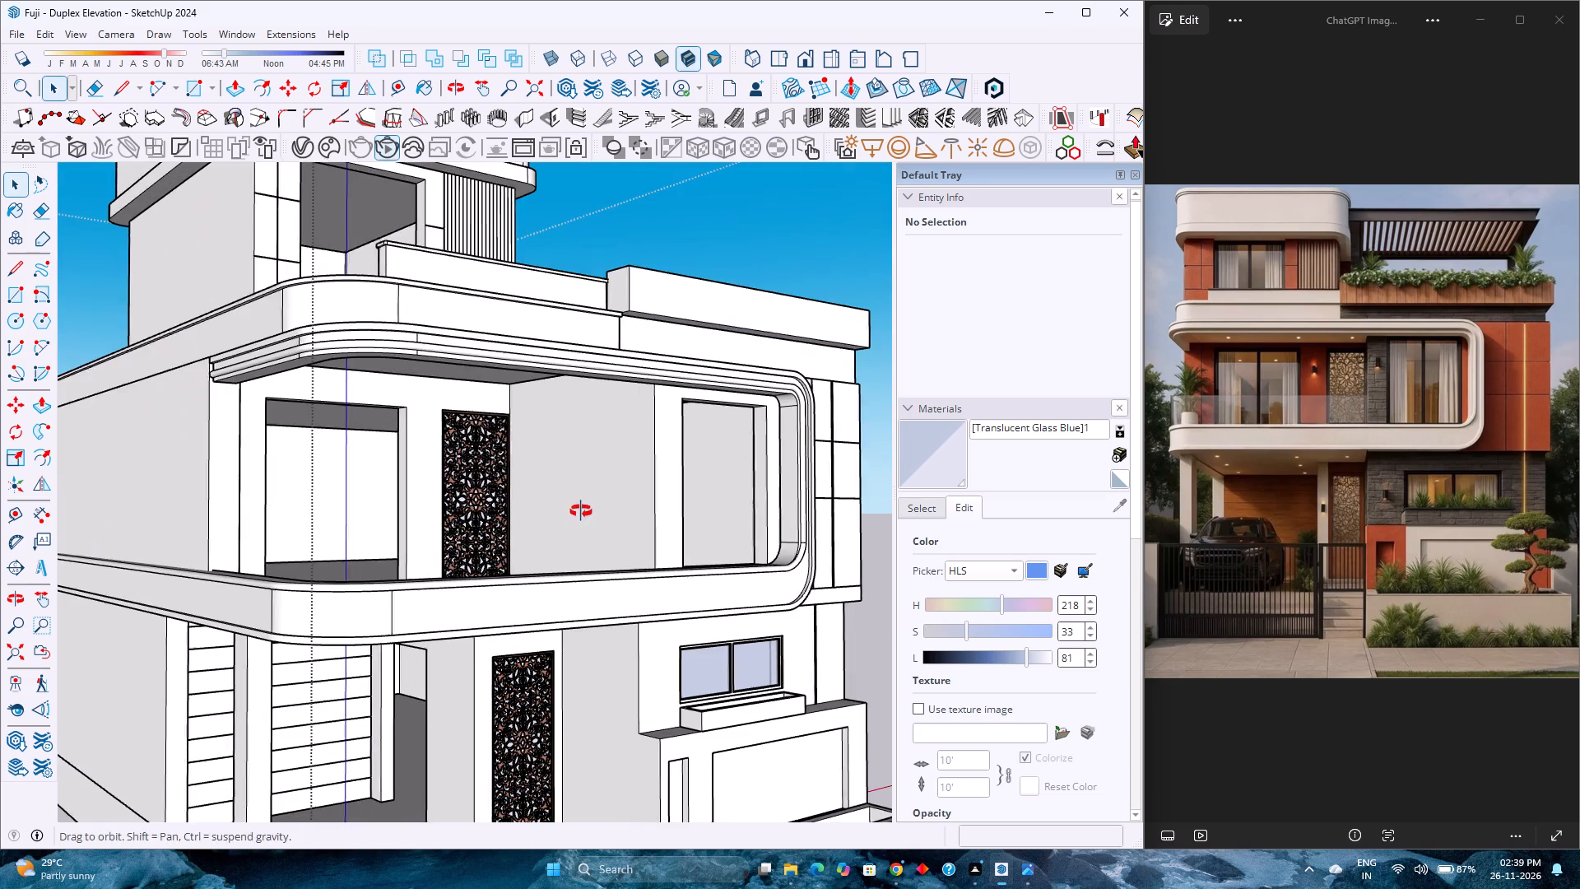
{"action": "middle_click_drag", "start_coordinate": [581, 511], "coordinate": [531, 528]}
{"action": "scroll", "coordinate": [351, 575], "scroll_direction": "up", "scroll_amount": 4}
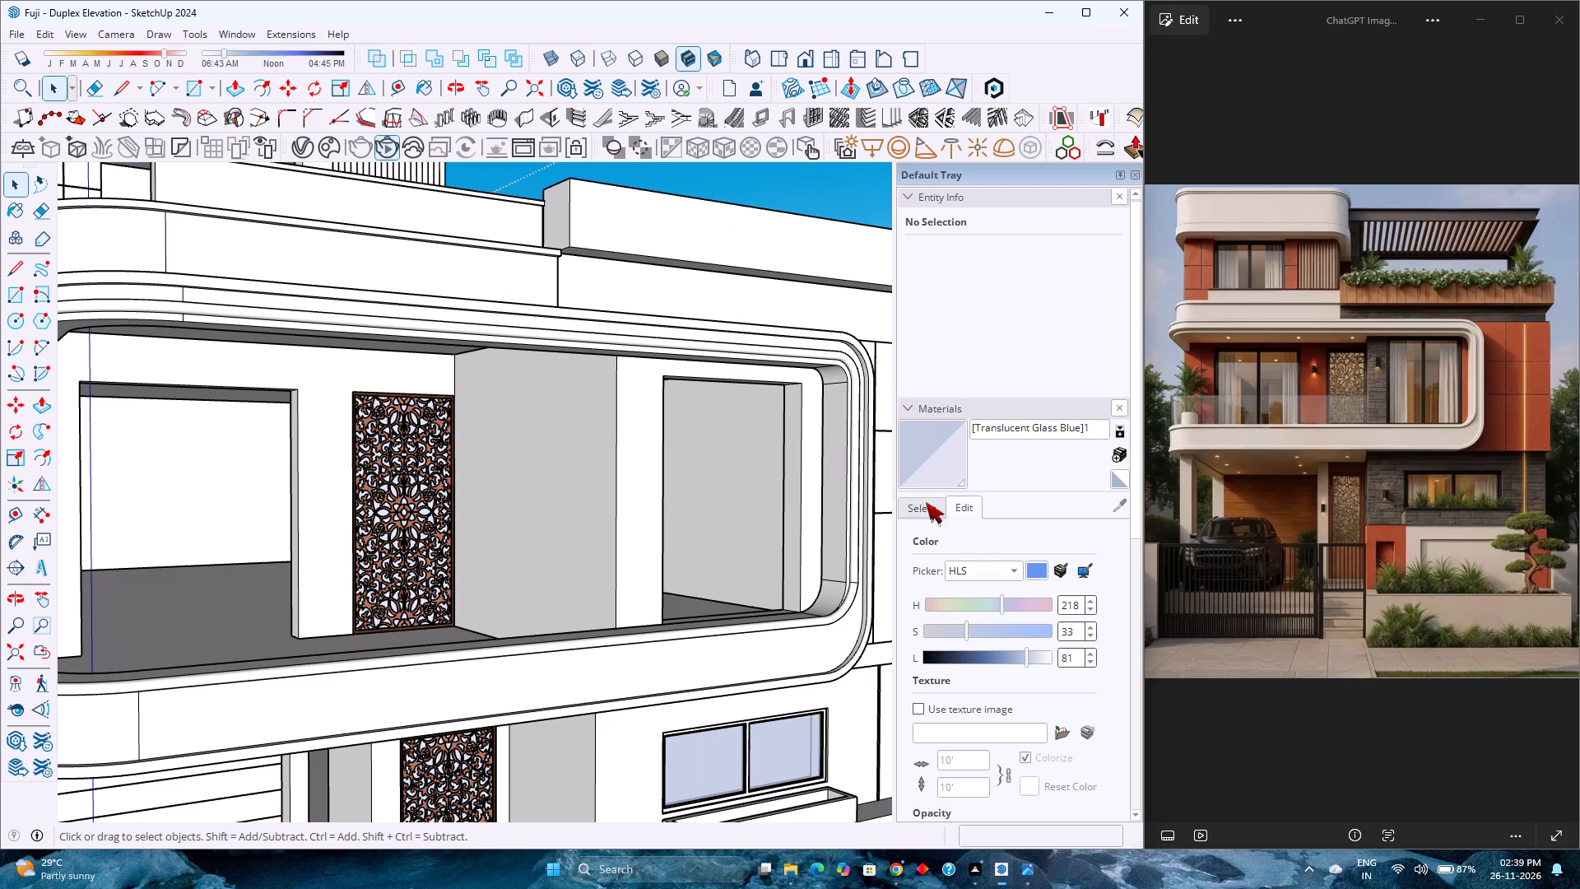
{"action": "left_click", "coordinate": [928, 510]}
{"action": "left_click", "coordinate": [1037, 530]}
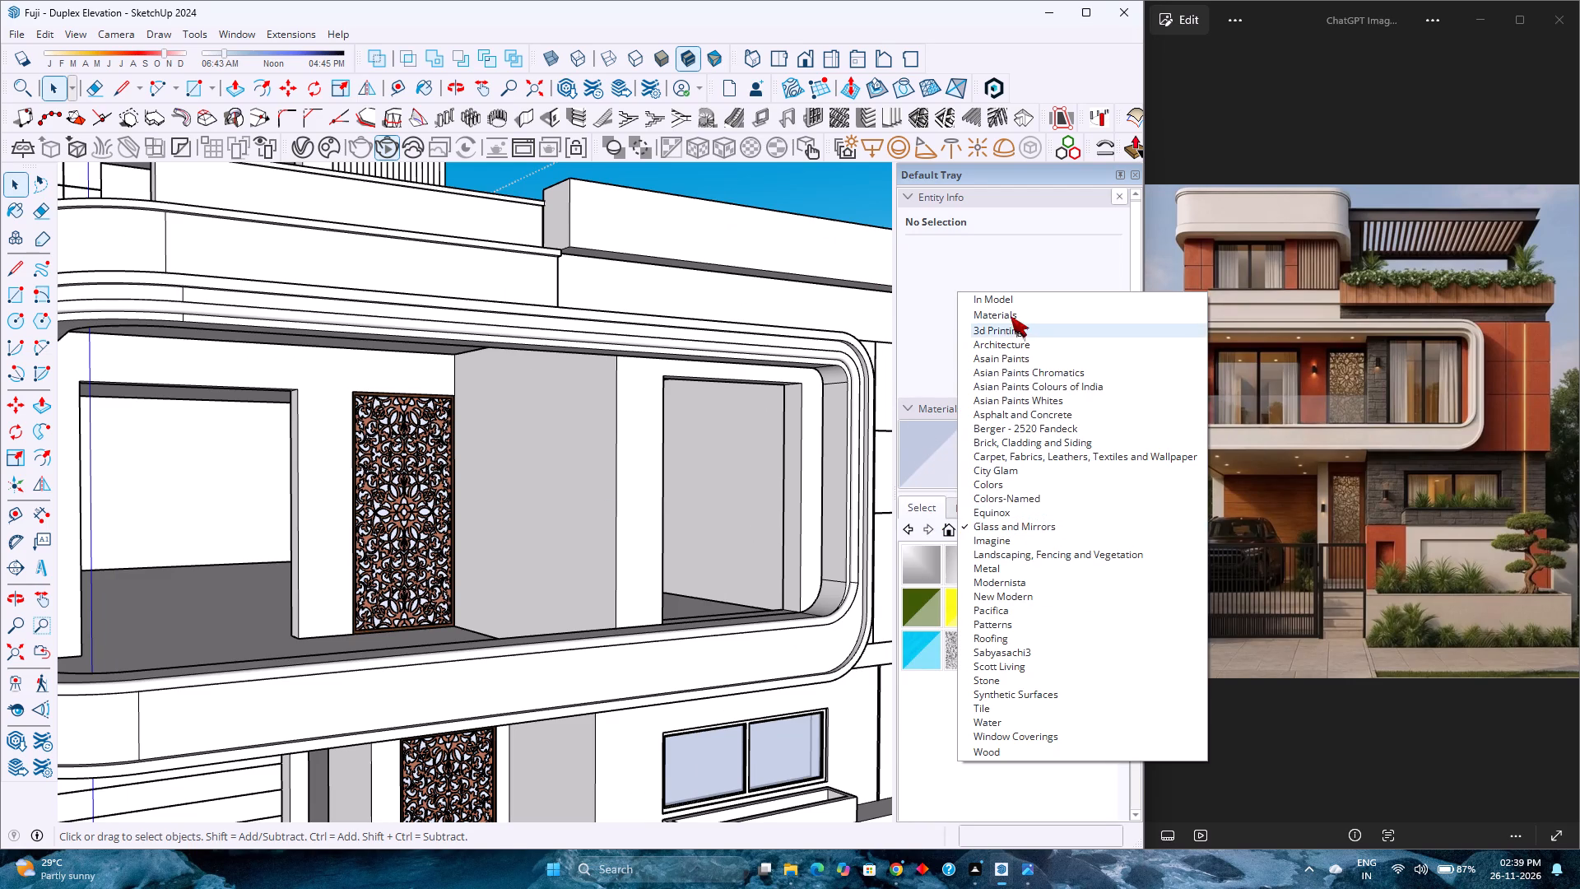
{"action": "left_click", "coordinate": [1011, 297]}
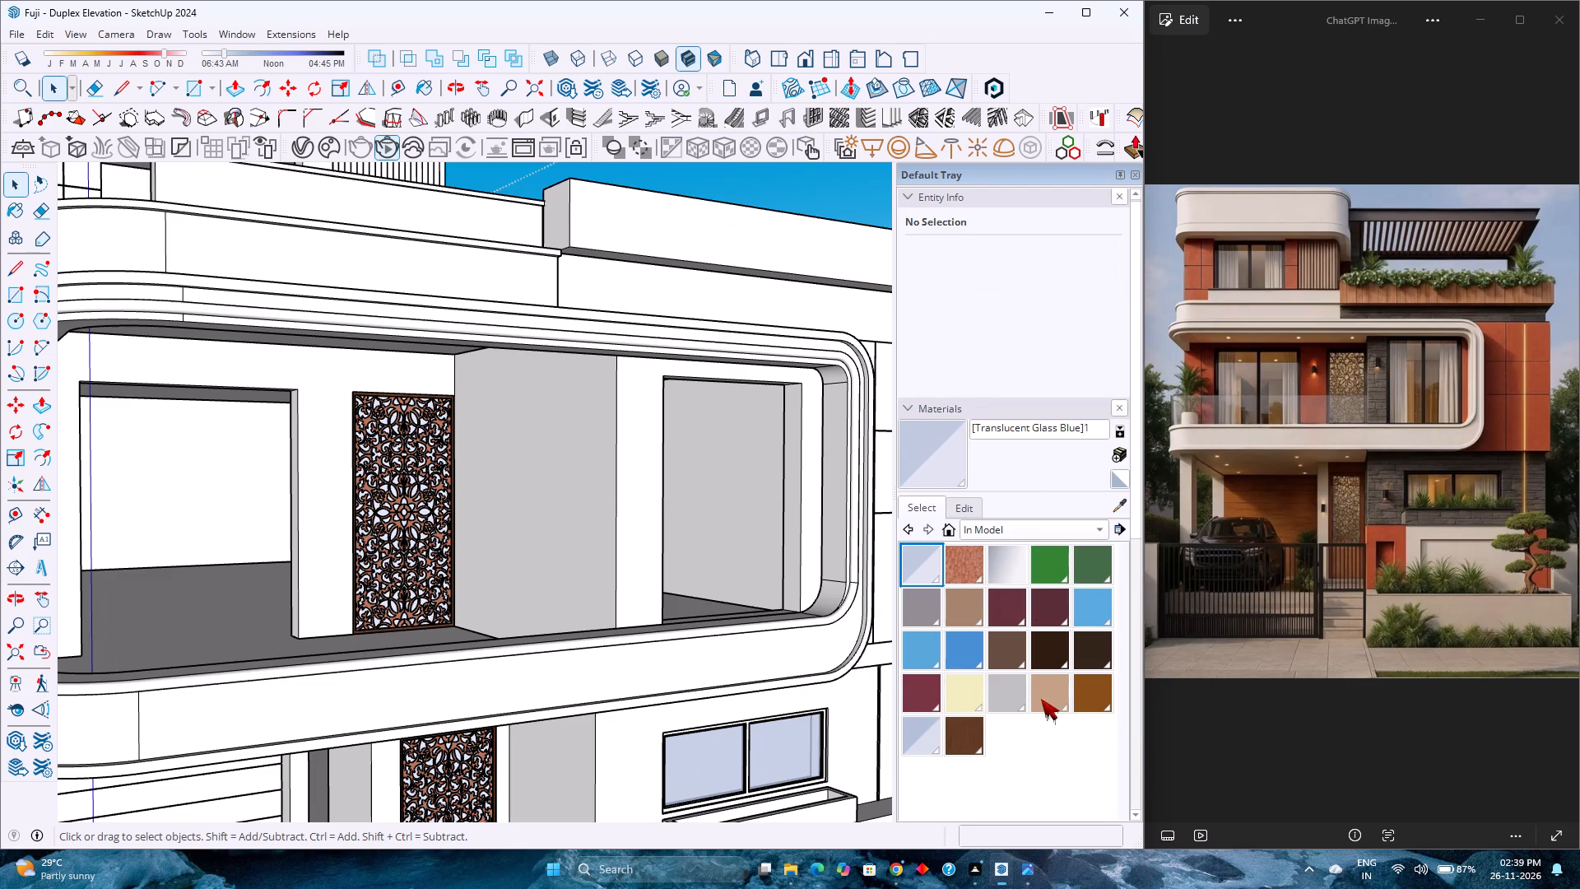
{"action": "left_click", "coordinate": [961, 571]}
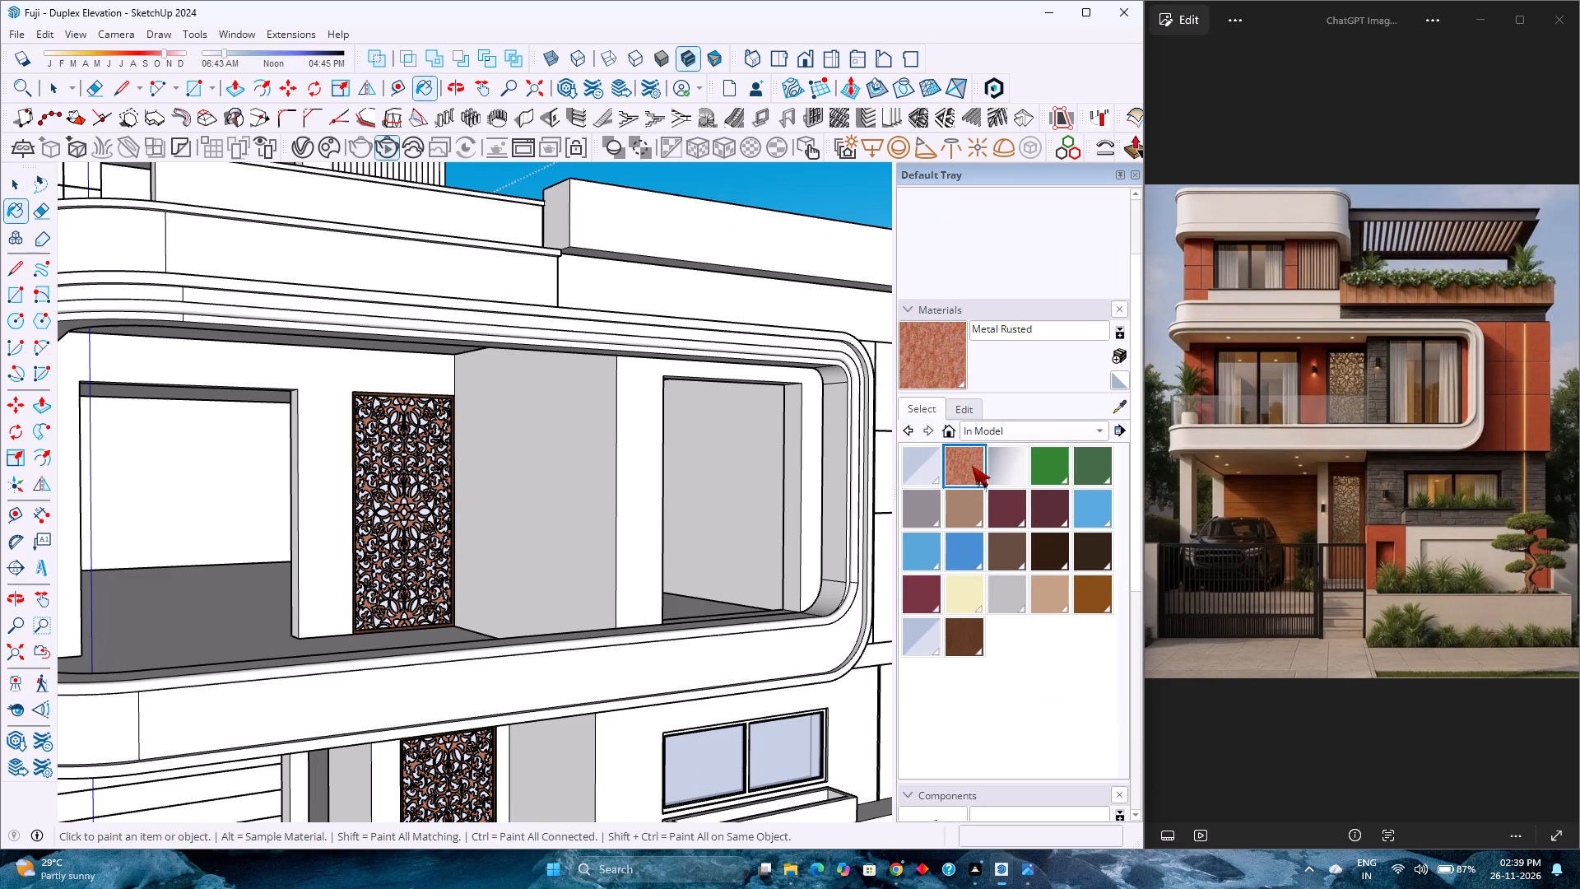
{"action": "left_click", "coordinate": [964, 406]}
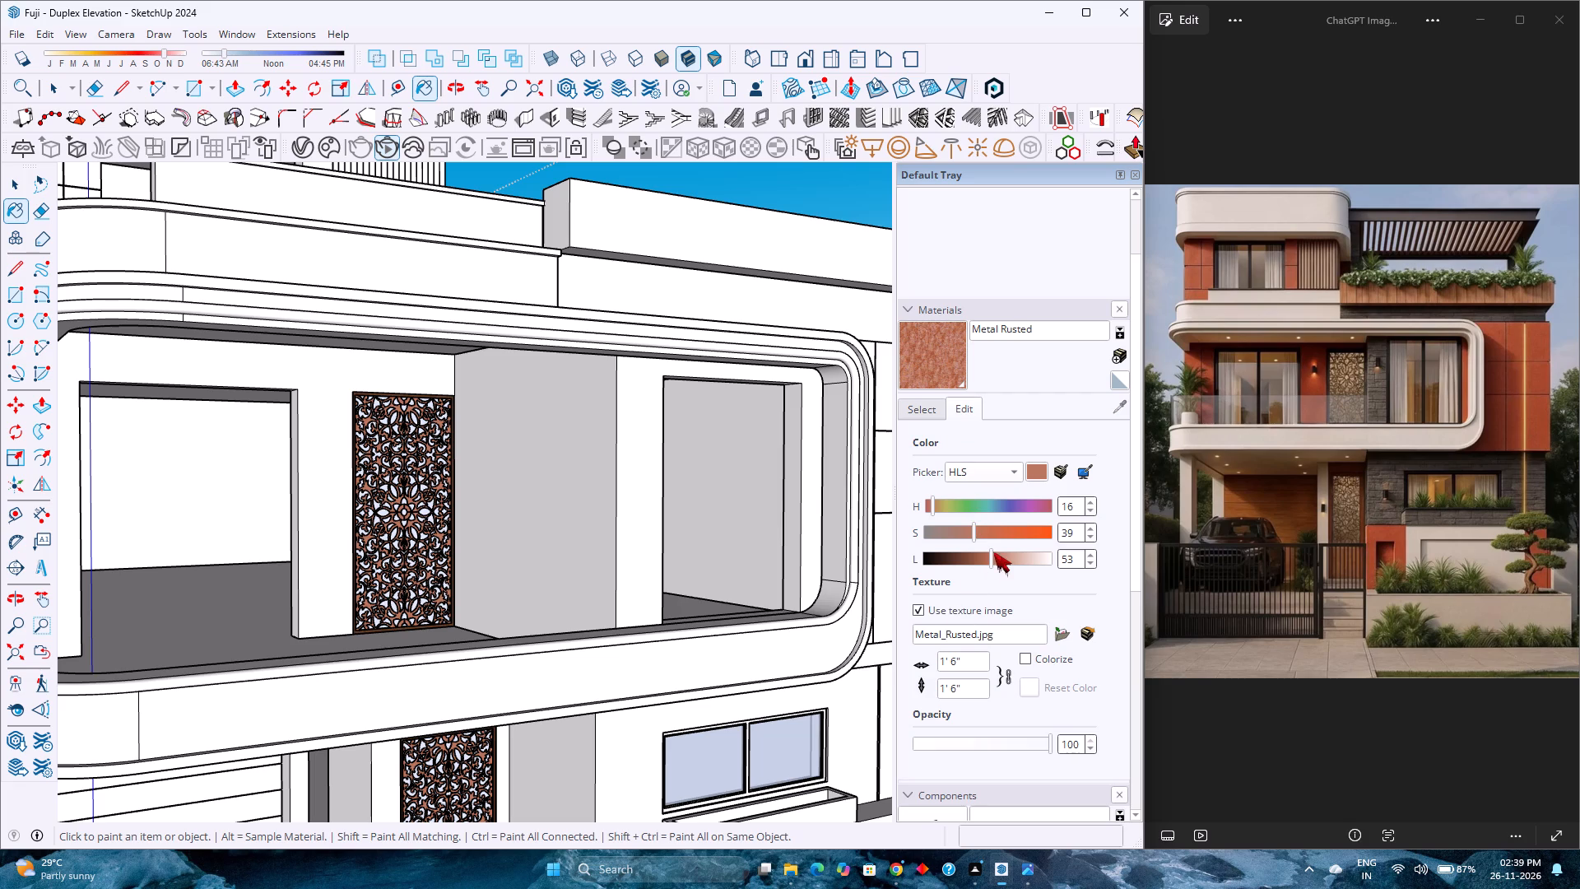
{"action": "left_click_drag", "start_coordinate": [973, 533], "coordinate": [979, 534]}
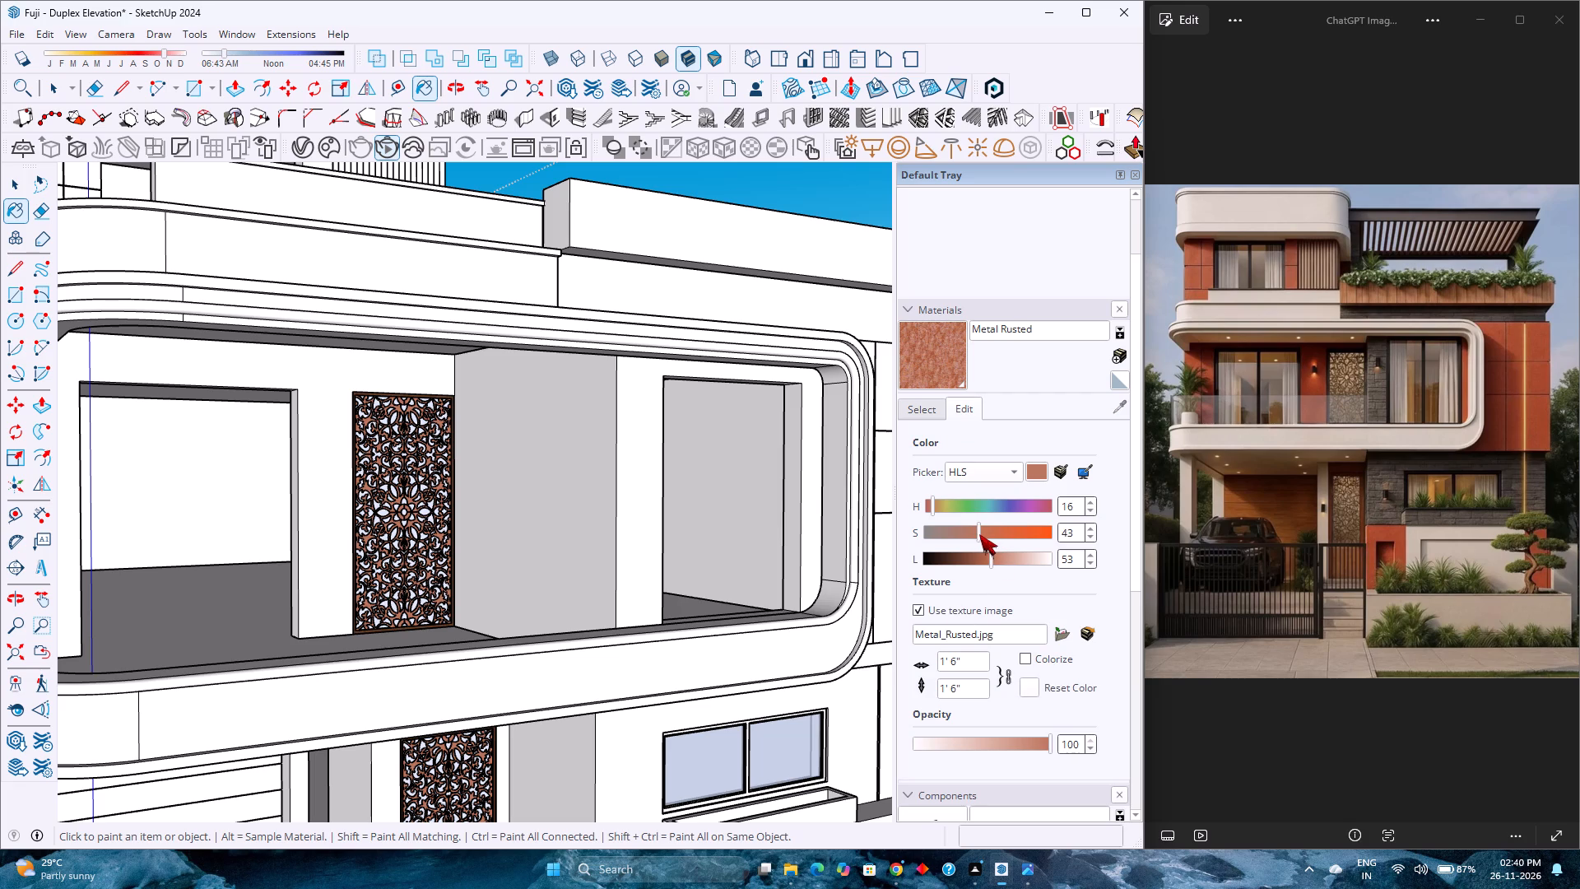
{"action": "left_click_drag", "start_coordinate": [979, 534], "coordinate": [1017, 533]}
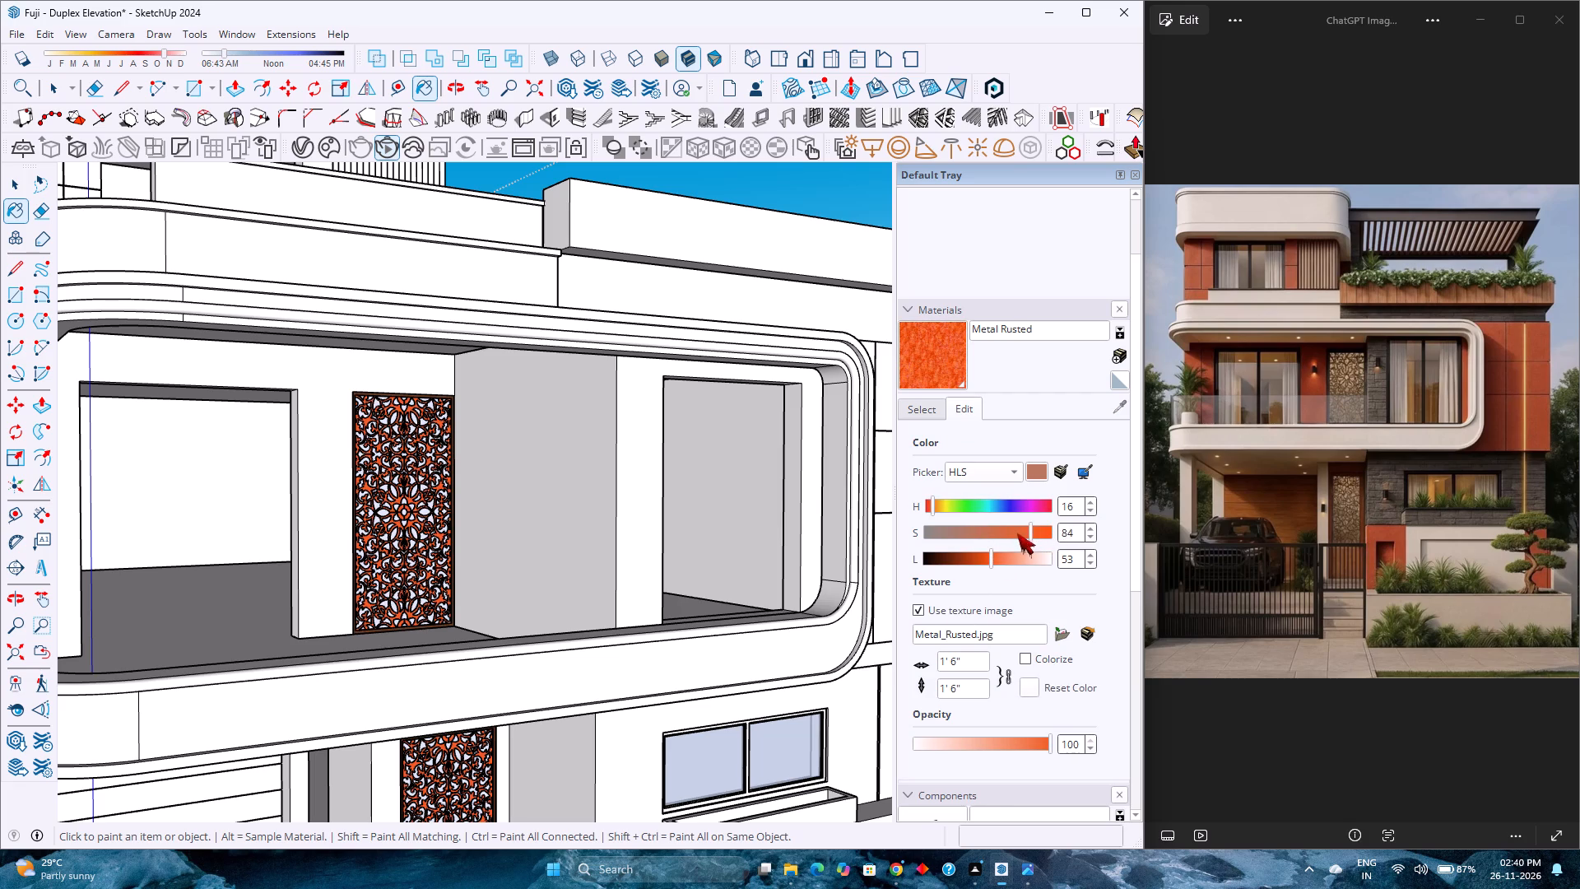
{"action": "left_click_drag", "start_coordinate": [1017, 533], "coordinate": [972, 541]}
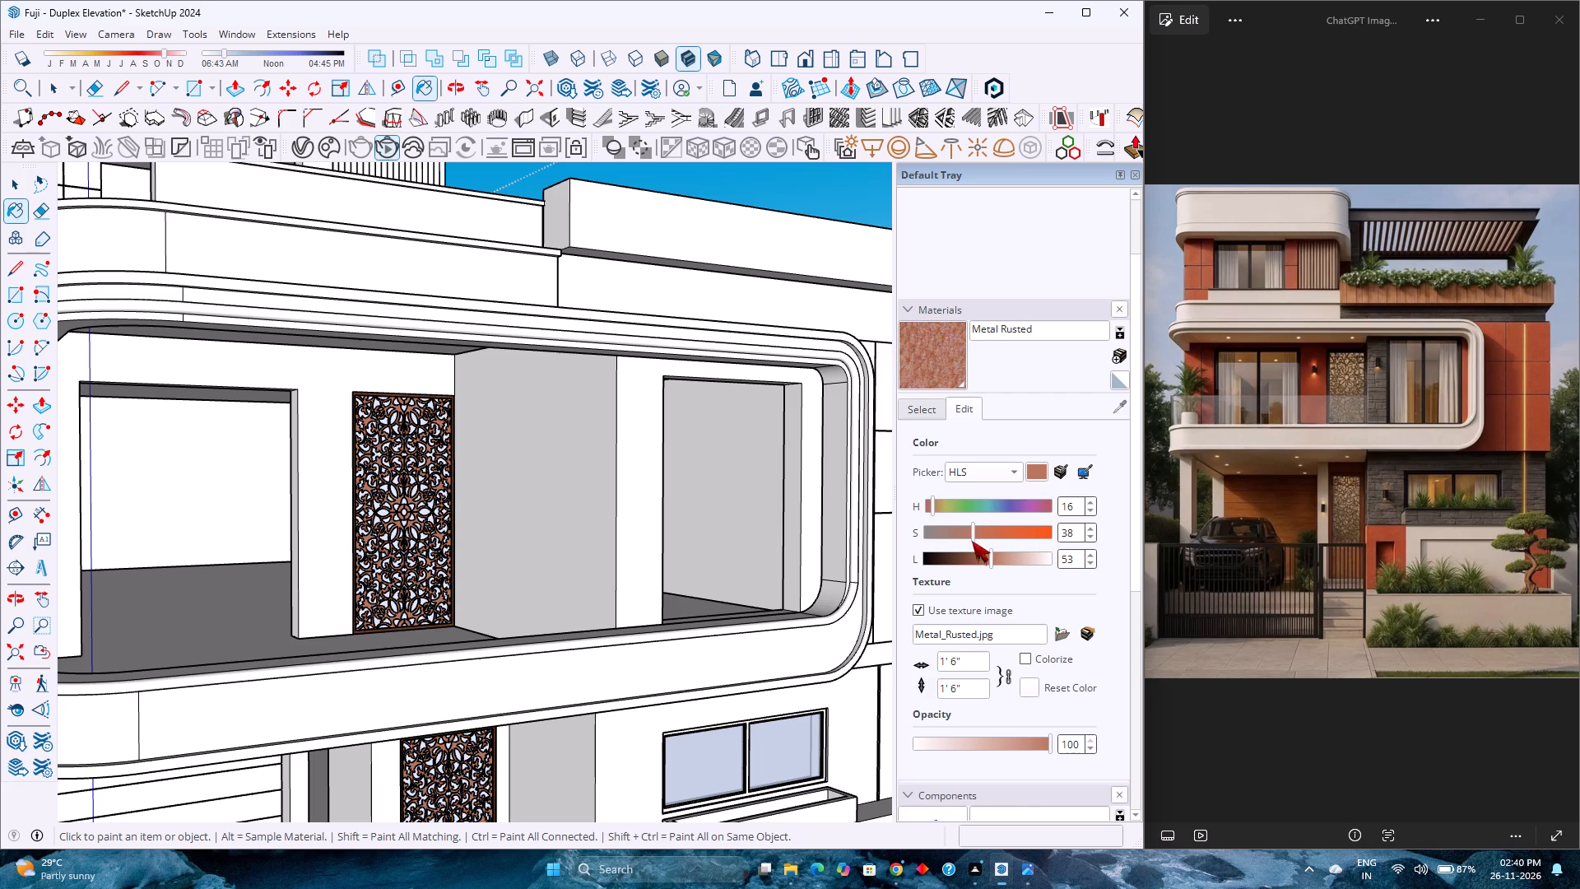
{"action": "left_click_drag", "start_coordinate": [972, 541], "coordinate": [969, 541]}
Set the Metal Rusted material's hue to 19 and its lightness to about 39.
{"action": "left_click", "coordinate": [934, 510]}
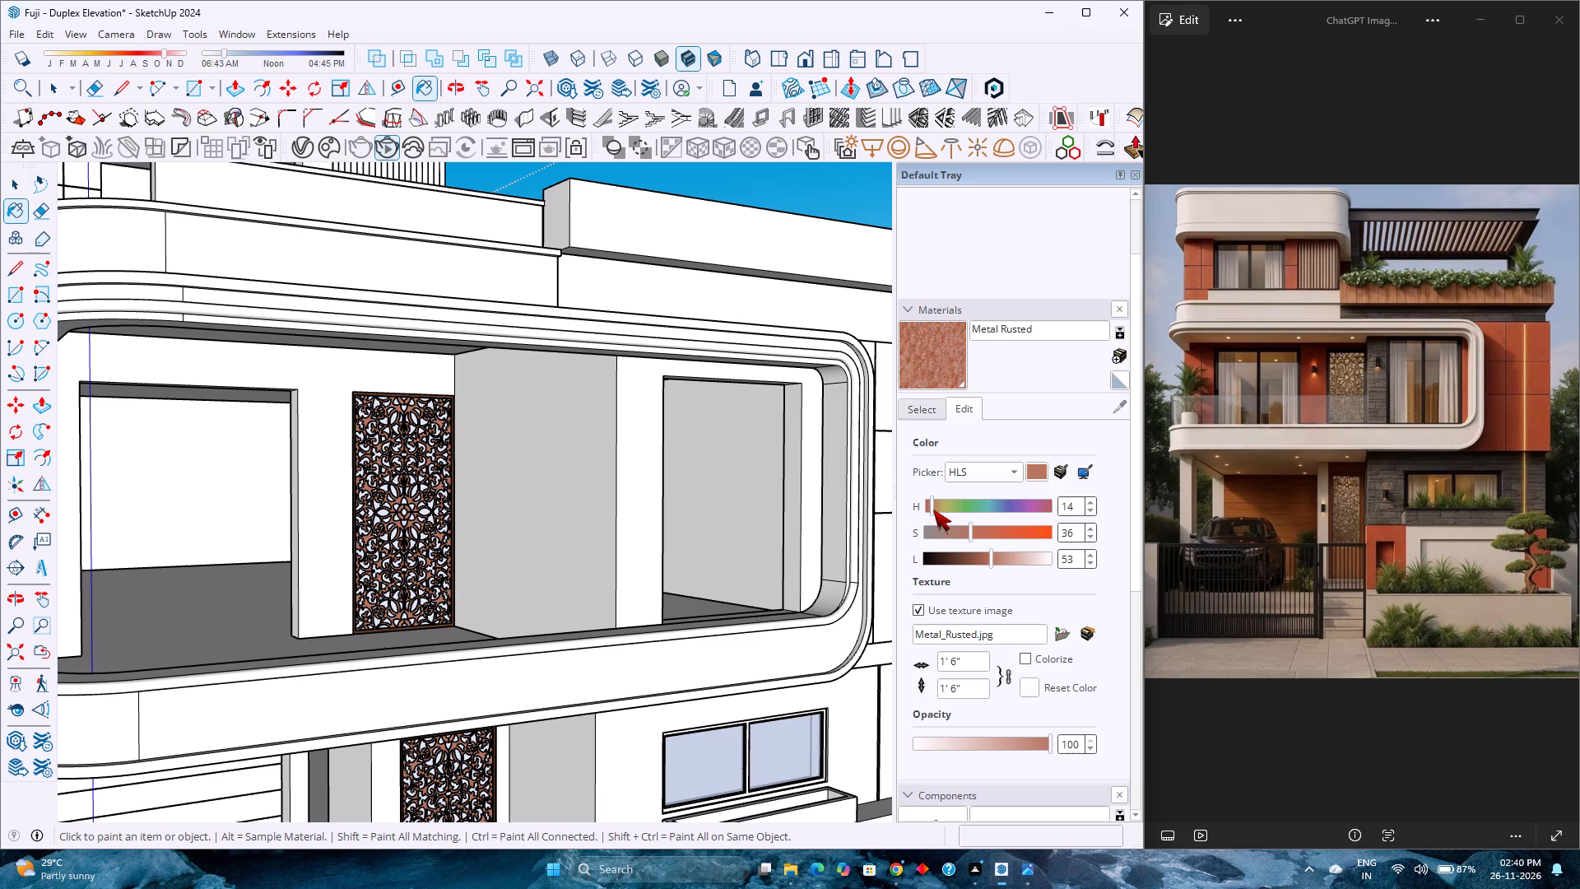
{"action": "left_click", "coordinate": [930, 510]}
{"action": "left_click_drag", "start_coordinate": [982, 553], "coordinate": [974, 557]}
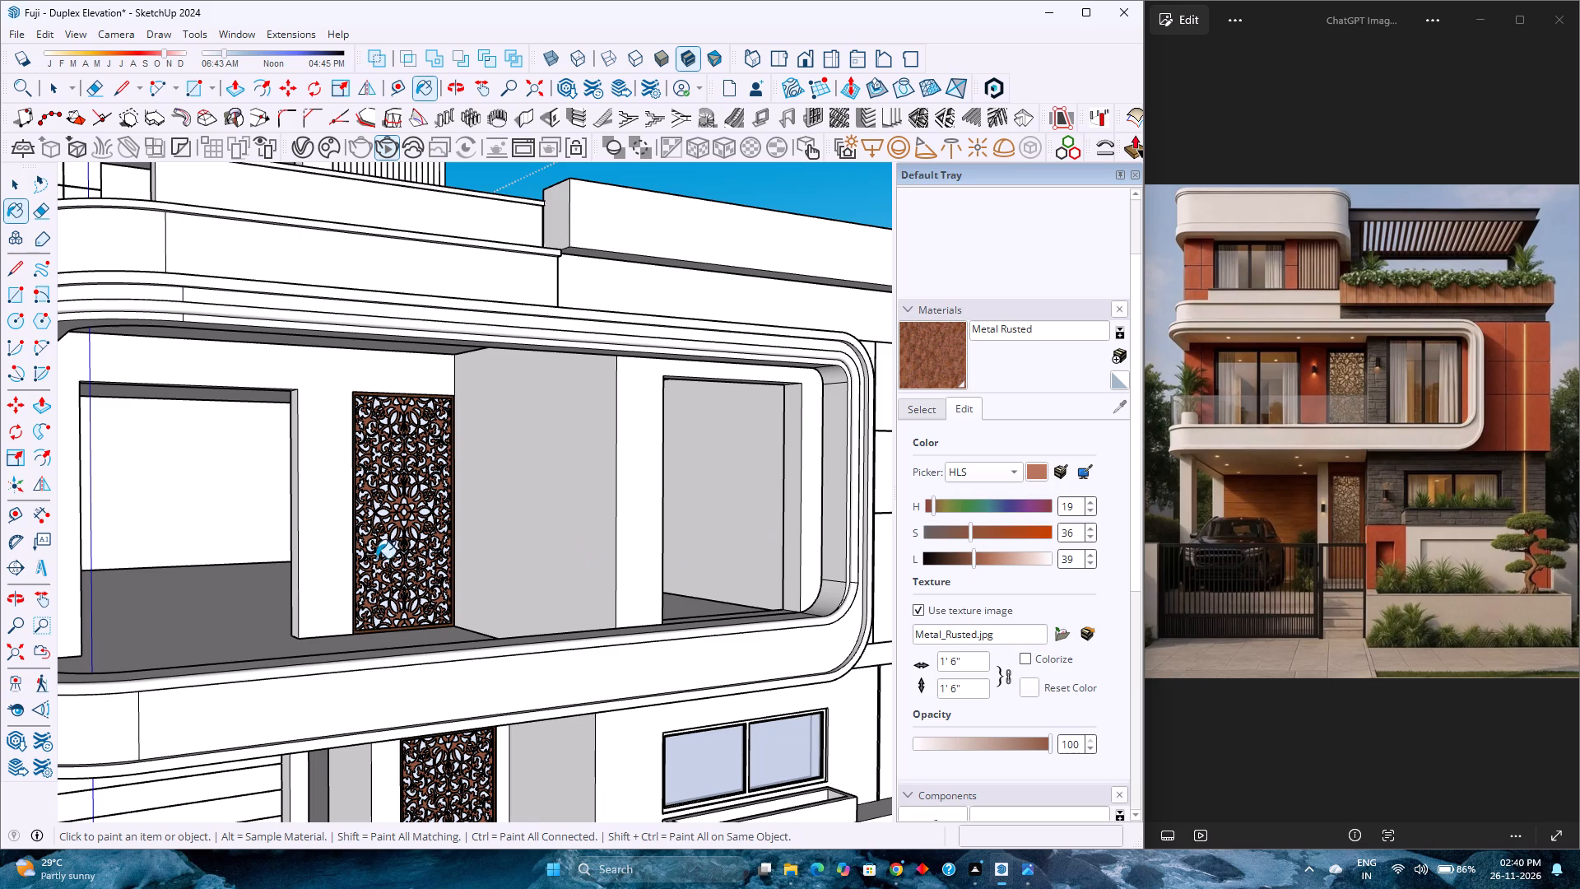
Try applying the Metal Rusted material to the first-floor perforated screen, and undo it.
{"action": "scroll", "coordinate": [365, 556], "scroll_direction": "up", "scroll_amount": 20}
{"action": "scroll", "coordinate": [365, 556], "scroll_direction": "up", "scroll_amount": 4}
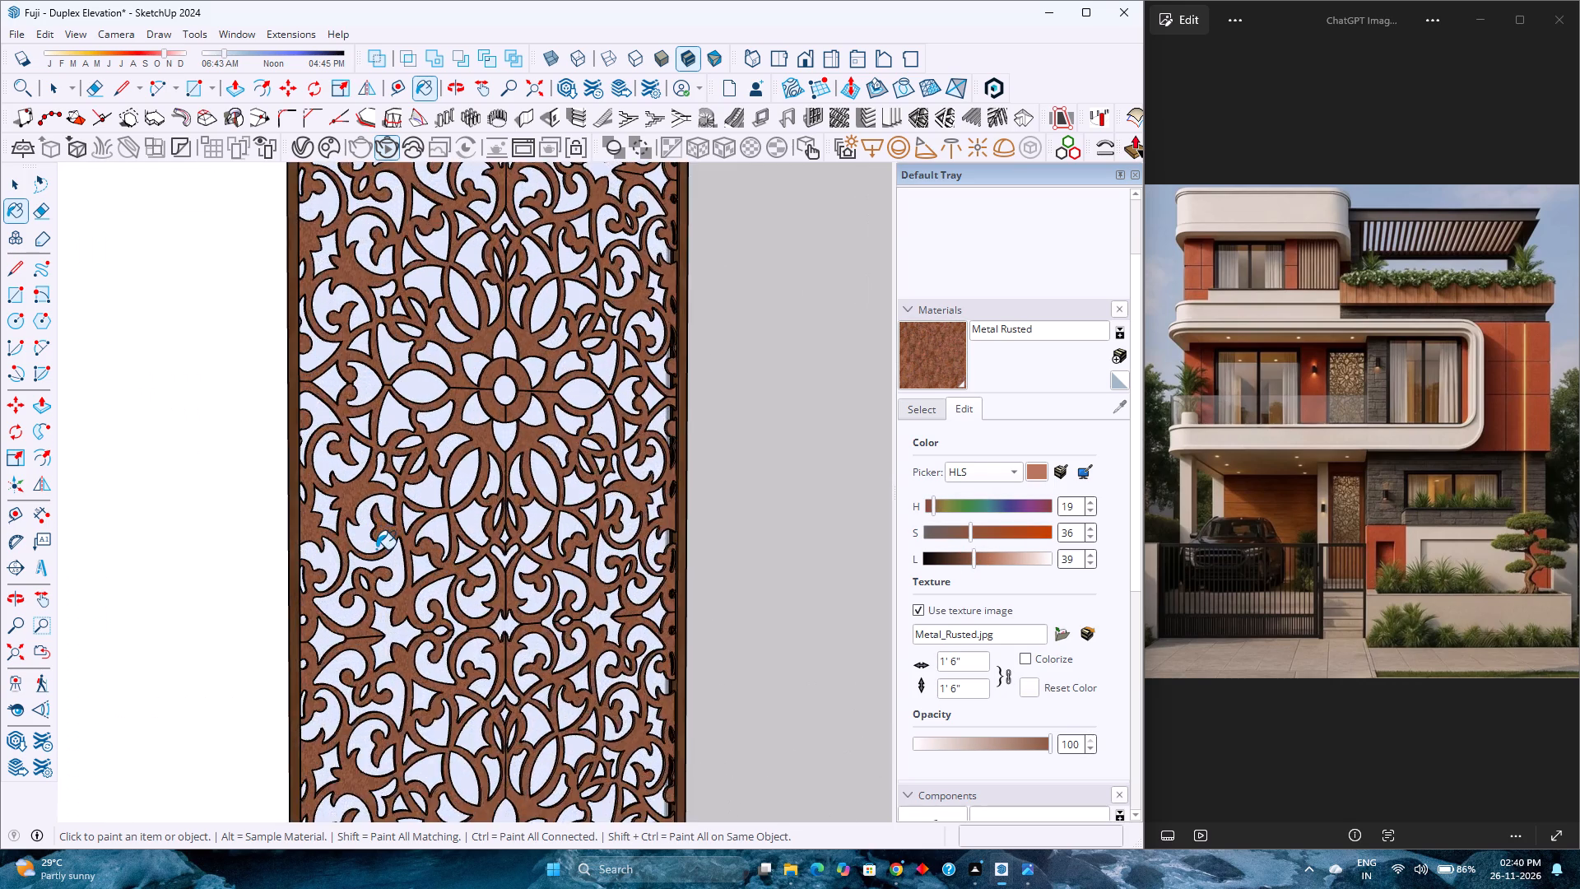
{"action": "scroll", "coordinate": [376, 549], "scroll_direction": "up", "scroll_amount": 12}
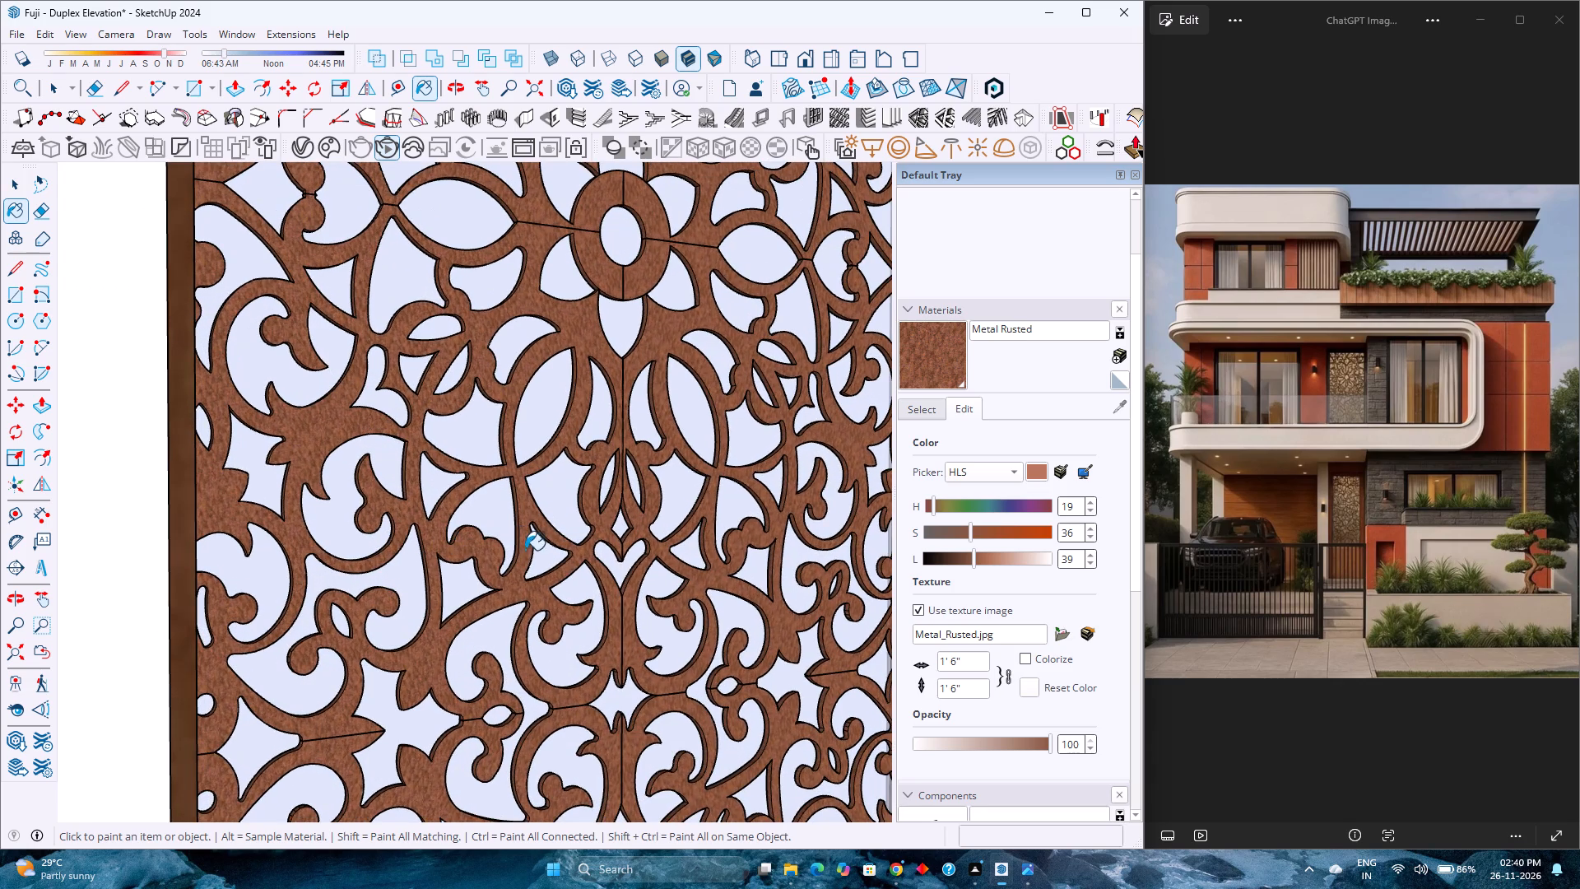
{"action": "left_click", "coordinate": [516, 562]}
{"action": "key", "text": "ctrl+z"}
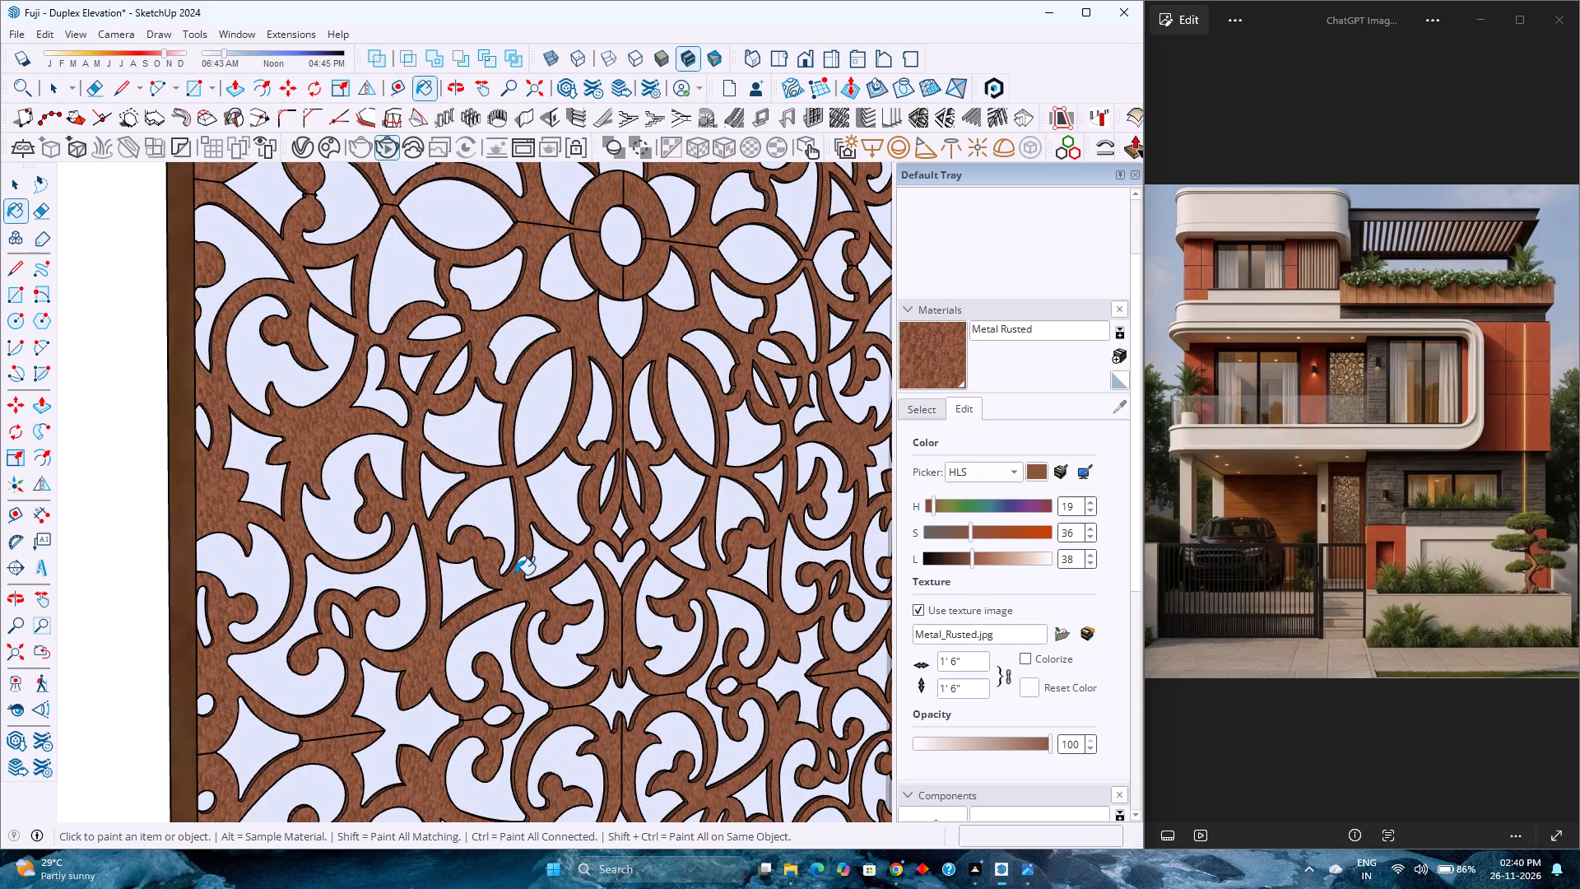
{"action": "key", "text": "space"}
Open the first-floor front wall group, with the balcony door opening beside the perforated screen, for editing.
{"action": "scroll", "coordinate": [518, 580], "scroll_direction": "down", "scroll_amount": 19}
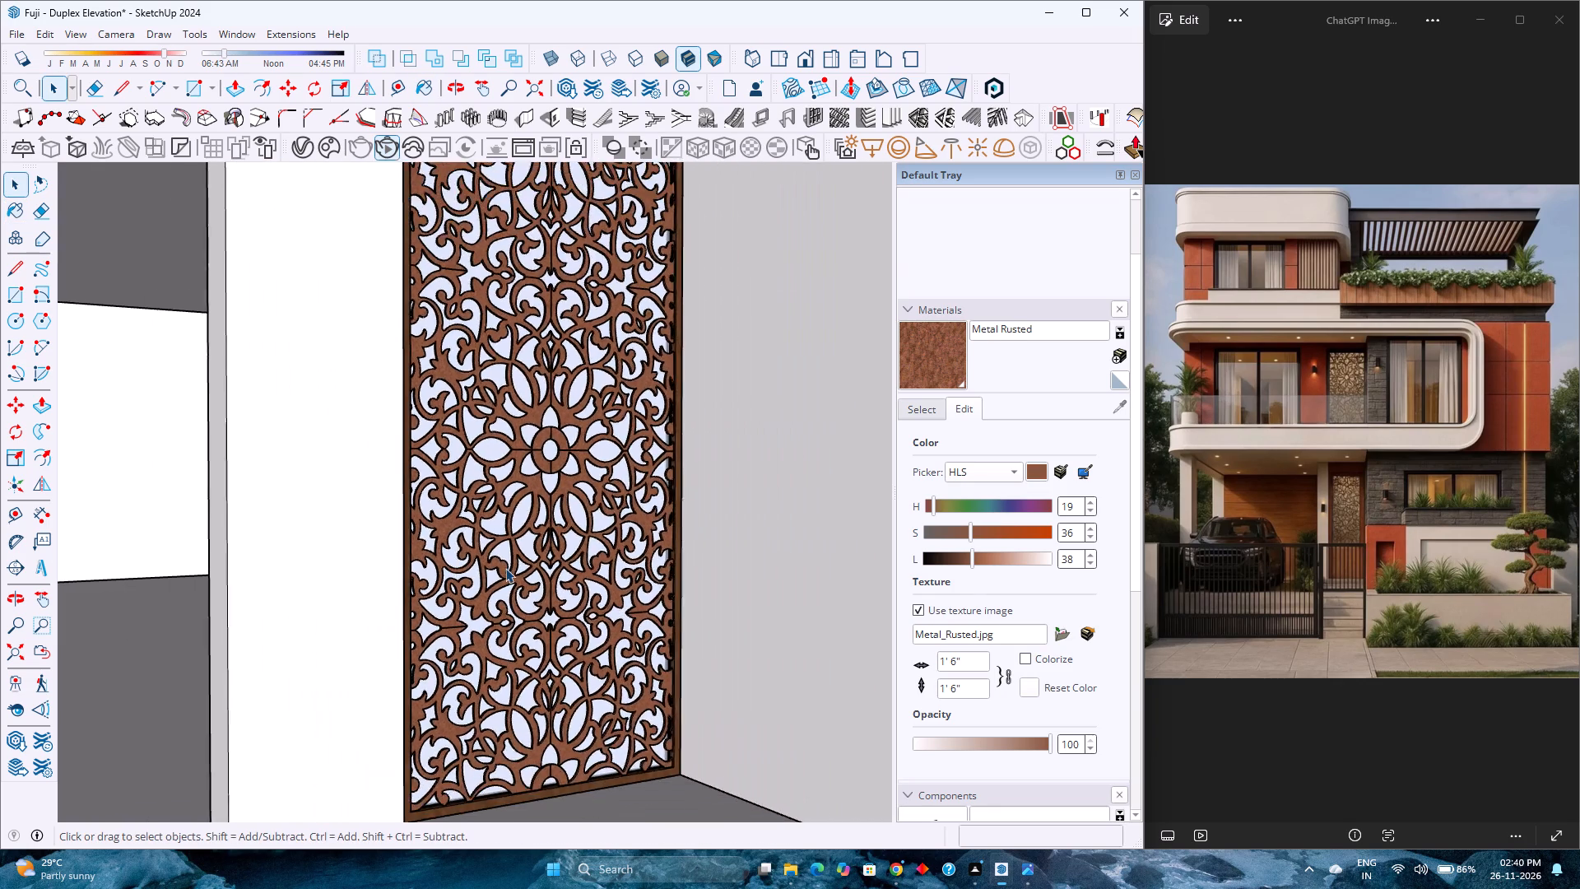
{"action": "scroll", "coordinate": [505, 568], "scroll_direction": "down", "scroll_amount": 14}
{"action": "middle_click_drag", "start_coordinate": [535, 614], "coordinate": [434, 728]}
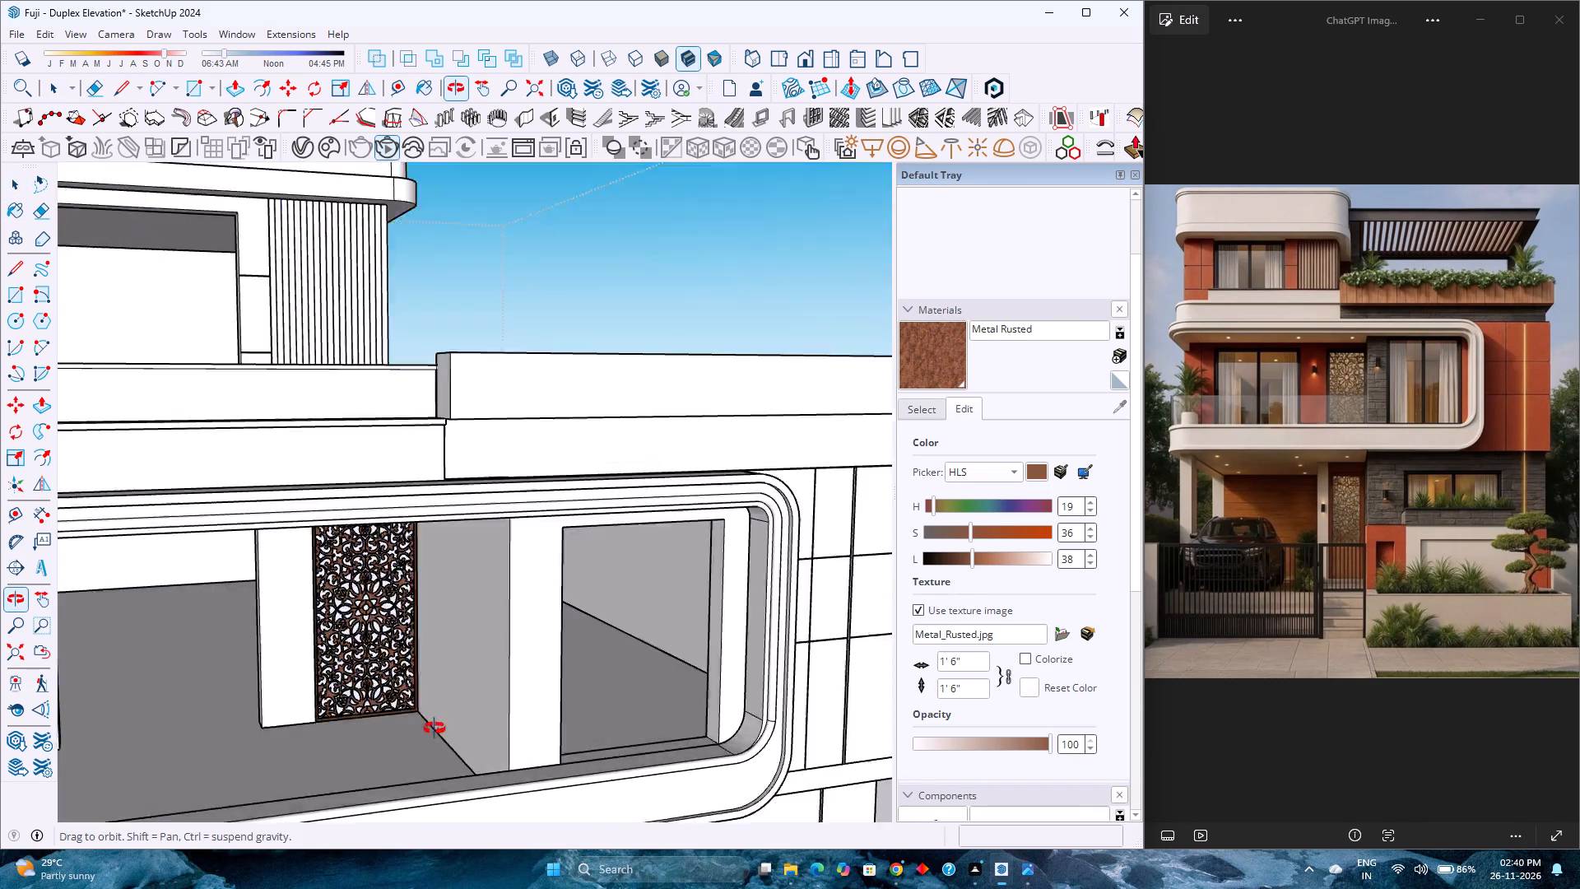
{"action": "middle_click_drag", "start_coordinate": [434, 728], "coordinate": [699, 603]}
{"action": "scroll", "coordinate": [658, 589], "scroll_direction": "down", "scroll_amount": 8}
{"action": "middle_click_drag", "start_coordinate": [713, 601], "coordinate": [661, 620]}
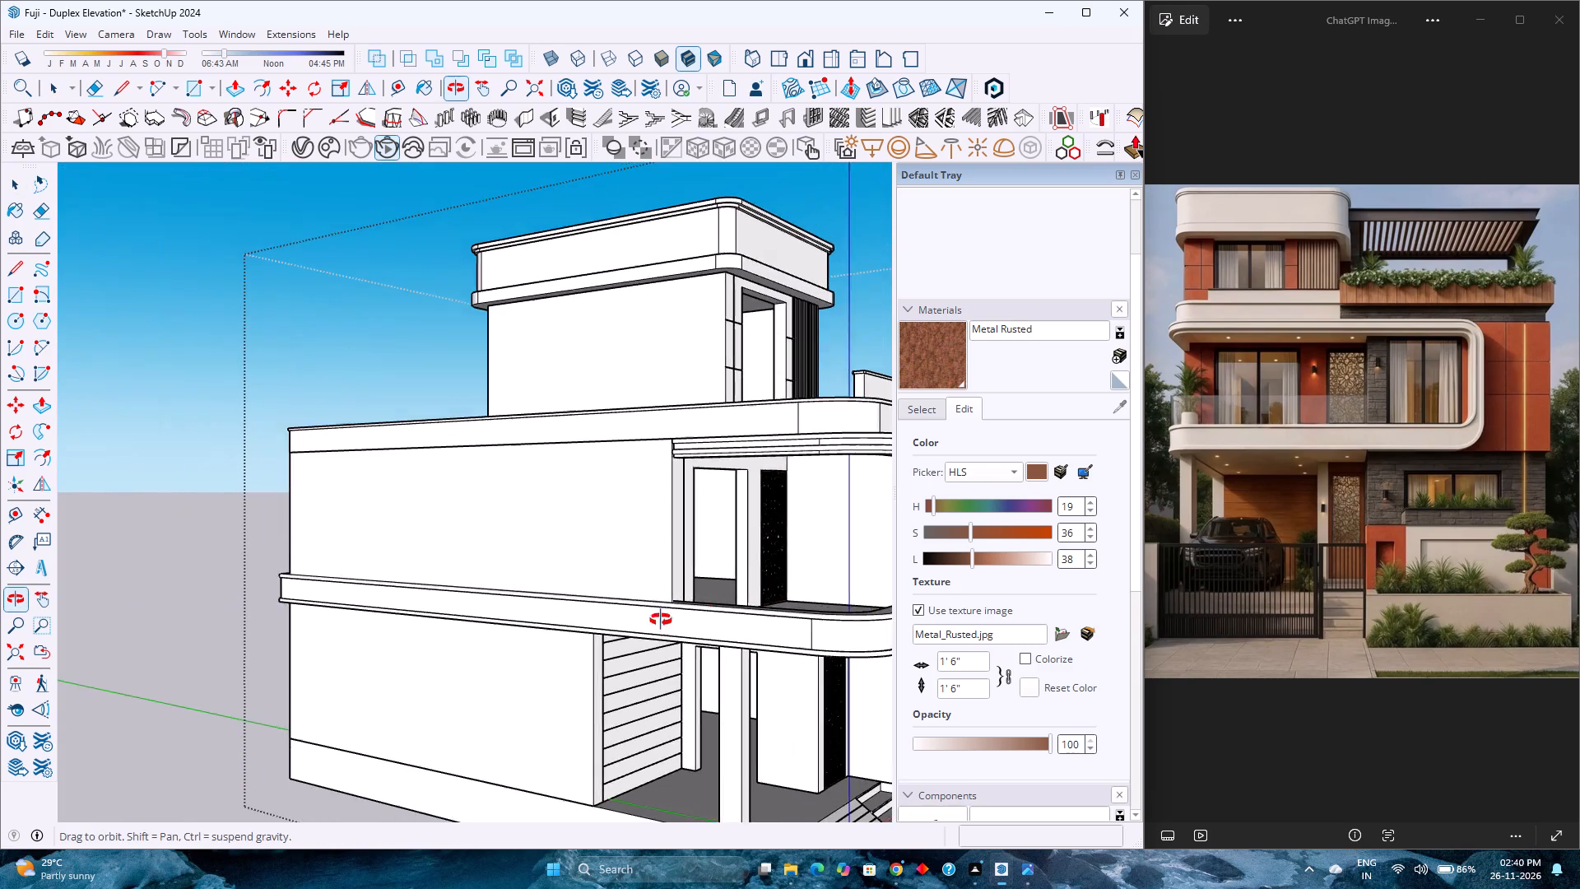
{"action": "middle_click_drag", "start_coordinate": [661, 620], "coordinate": [451, 633]}
{"action": "scroll", "coordinate": [448, 637], "scroll_direction": "up", "scroll_amount": 8}
{"action": "double_click", "coordinate": [509, 625]}
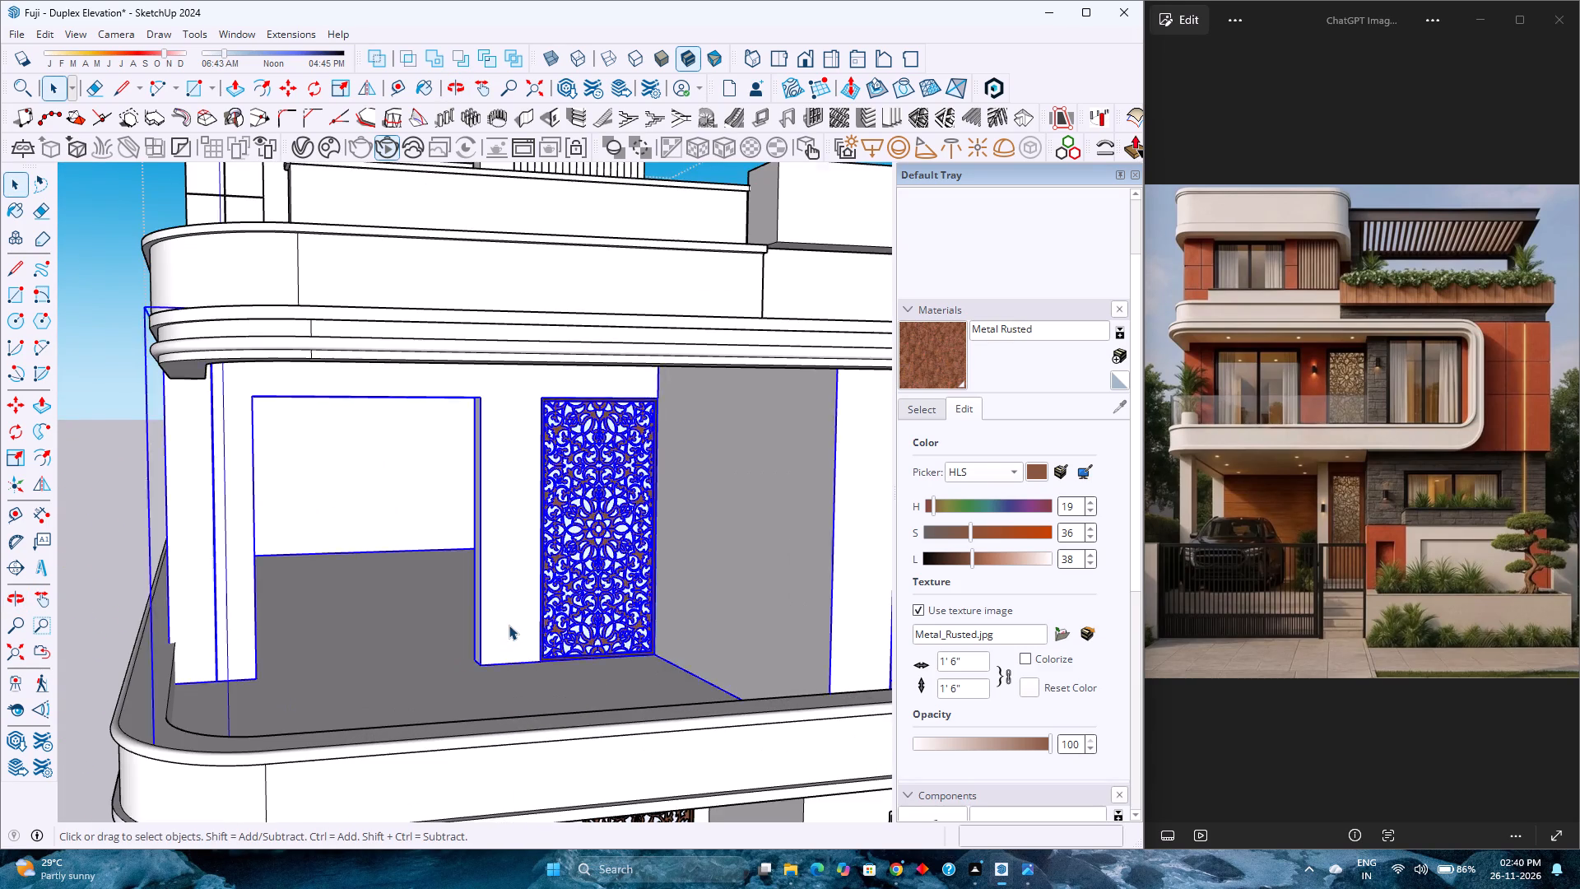
{"action": "scroll", "coordinate": [469, 652], "scroll_direction": "up", "scroll_amount": 4}
{"action": "scroll", "coordinate": [476, 649], "scroll_direction": "down", "scroll_amount": 3}
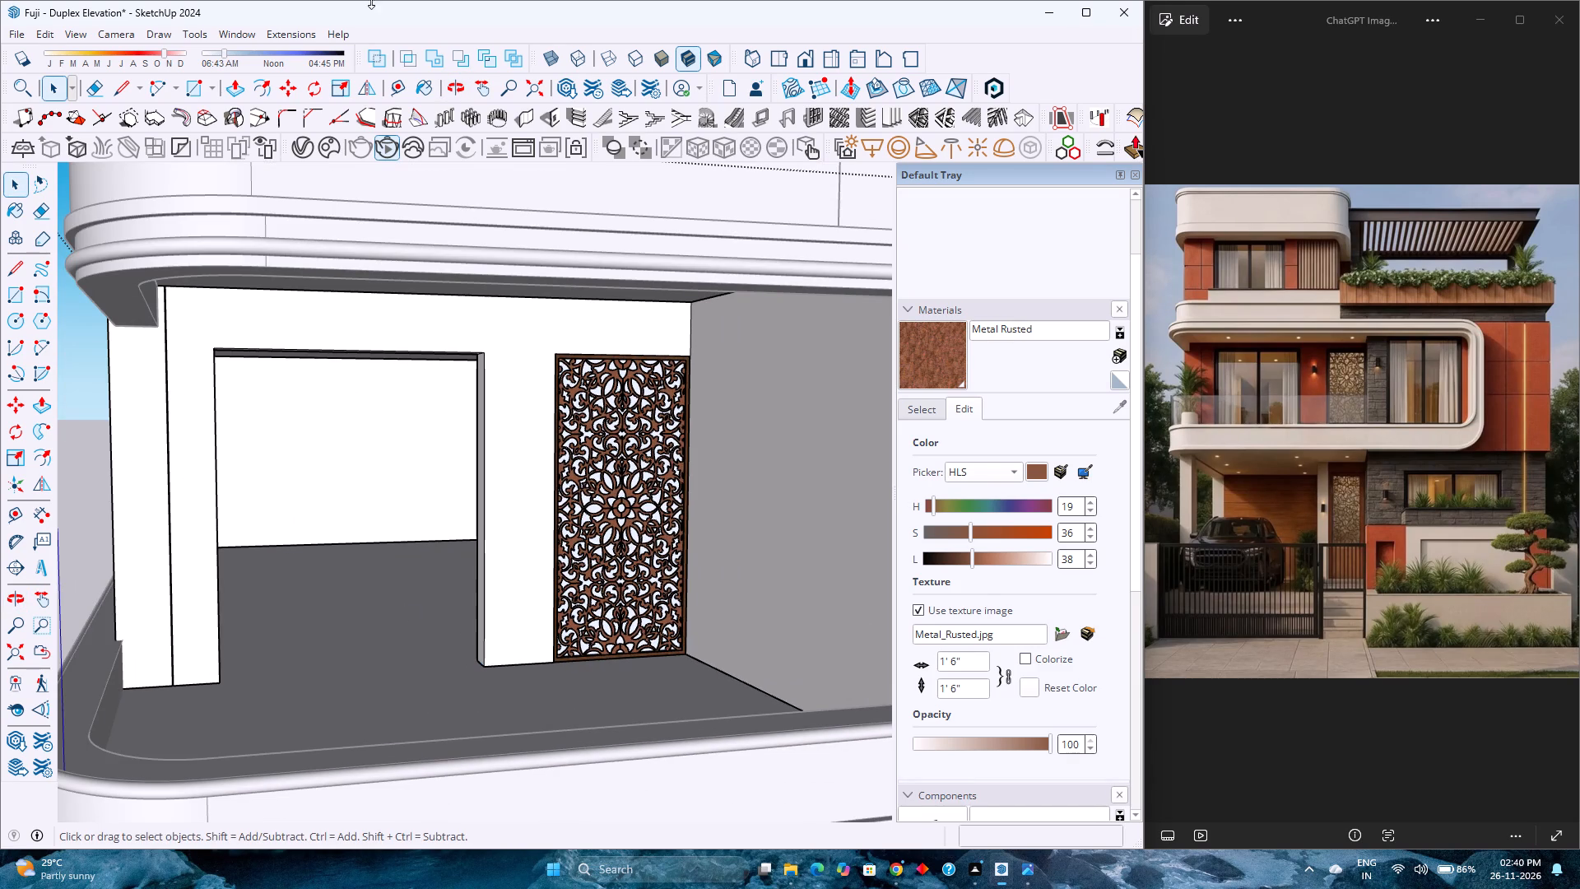
Open 3D Warehouse, dismiss the promotional pop-up and browse the Sliding Door models for one suited to the first-floor balcony opening.
{"action": "left_click", "coordinate": [257, 35]}
{"action": "left_click", "coordinate": [325, 157]}
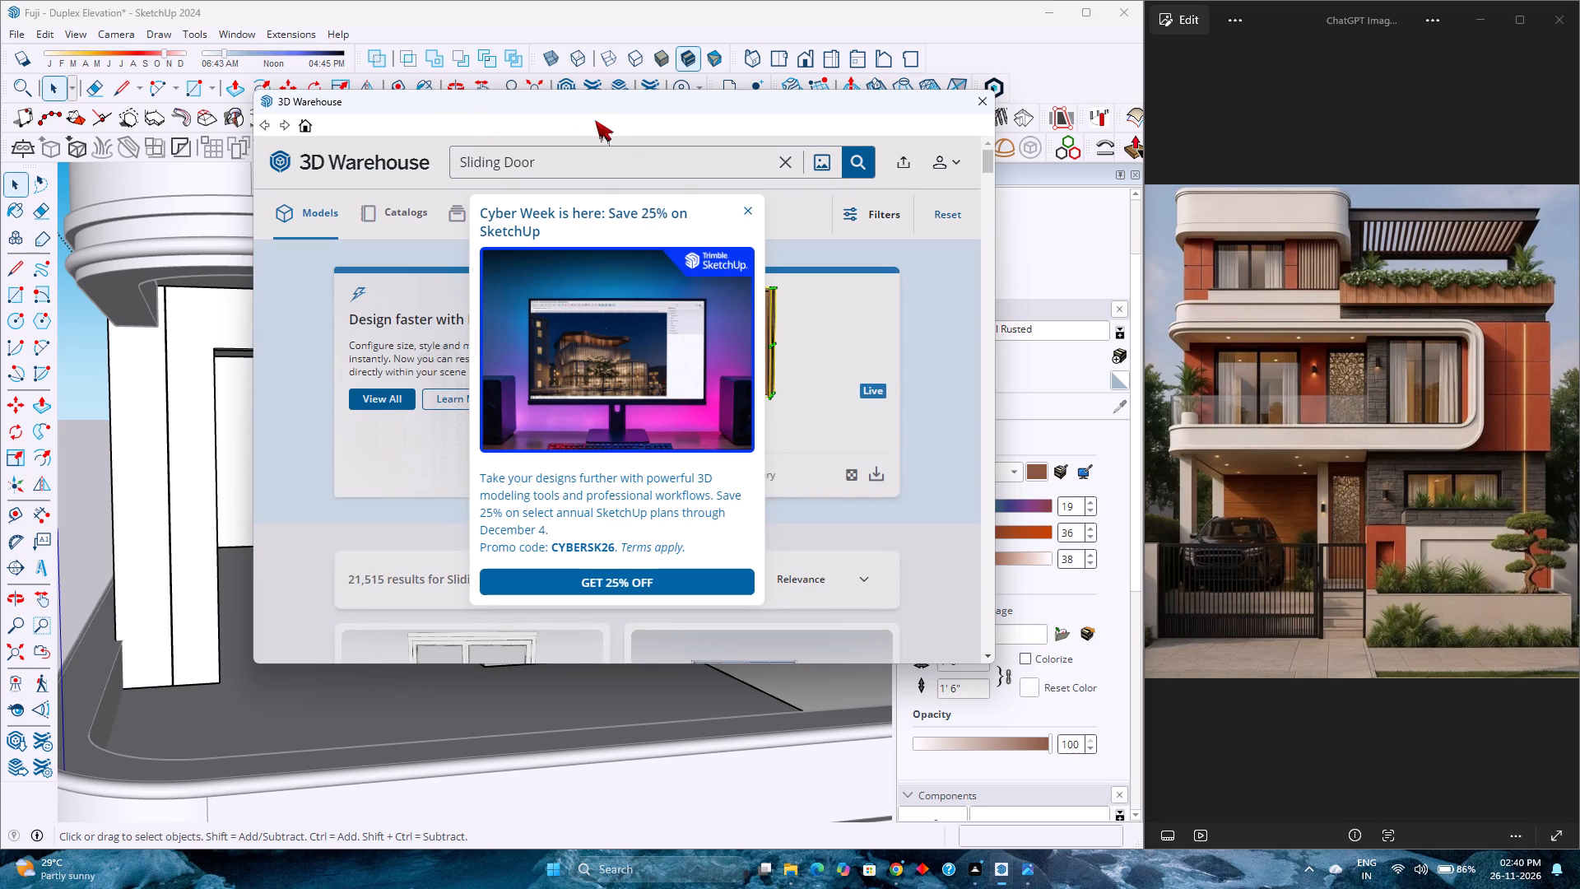
{"action": "left_click", "coordinate": [743, 212]}
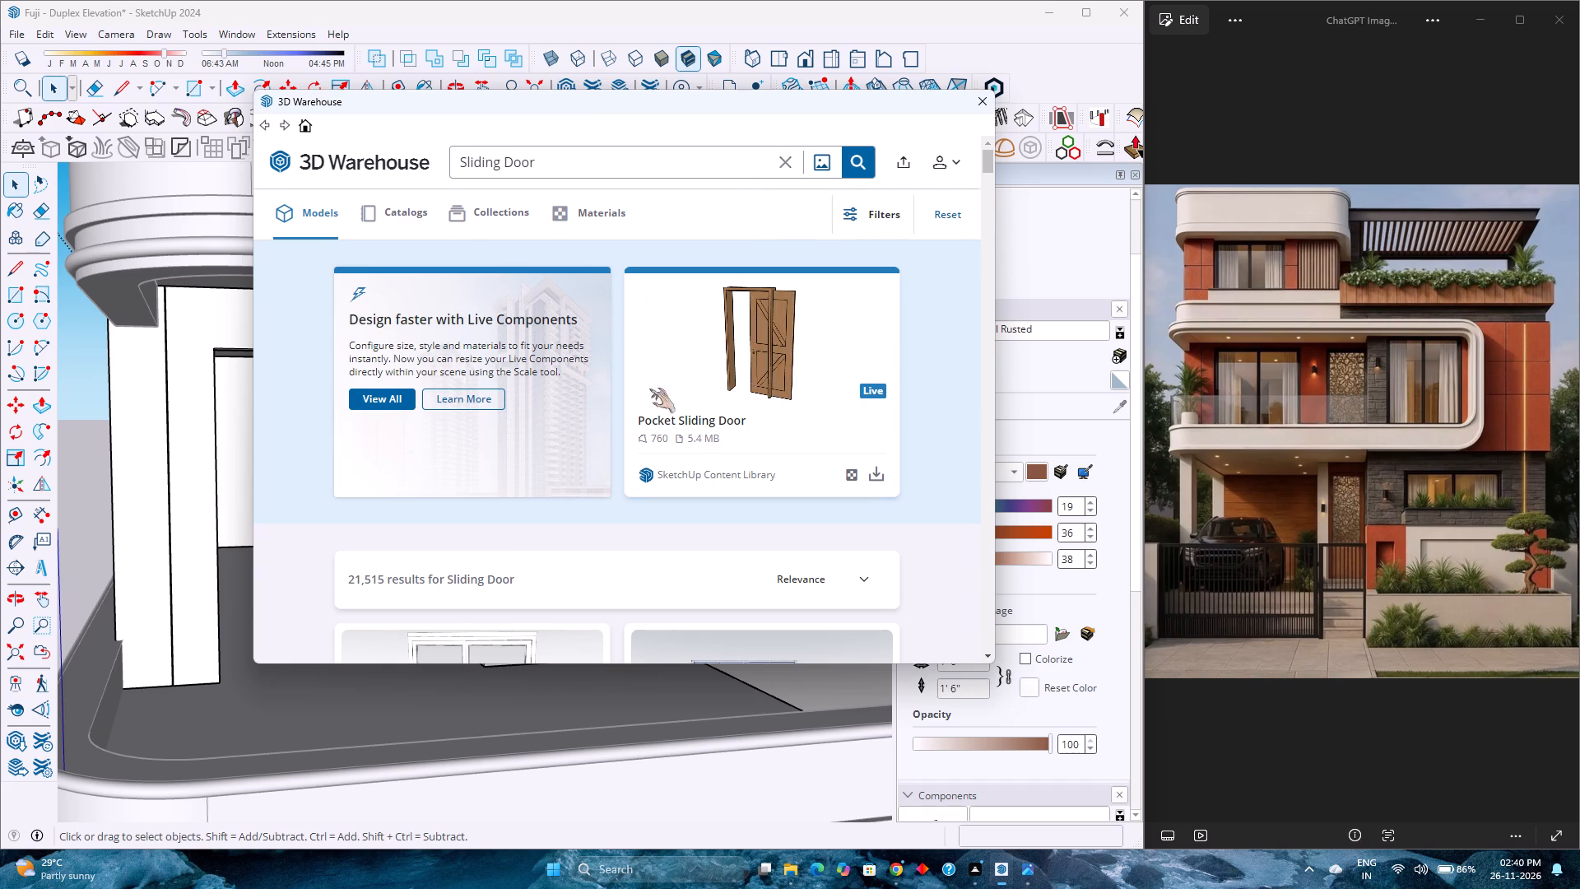
{"action": "scroll", "coordinate": [700, 438], "scroll_direction": "down", "scroll_amount": 9}
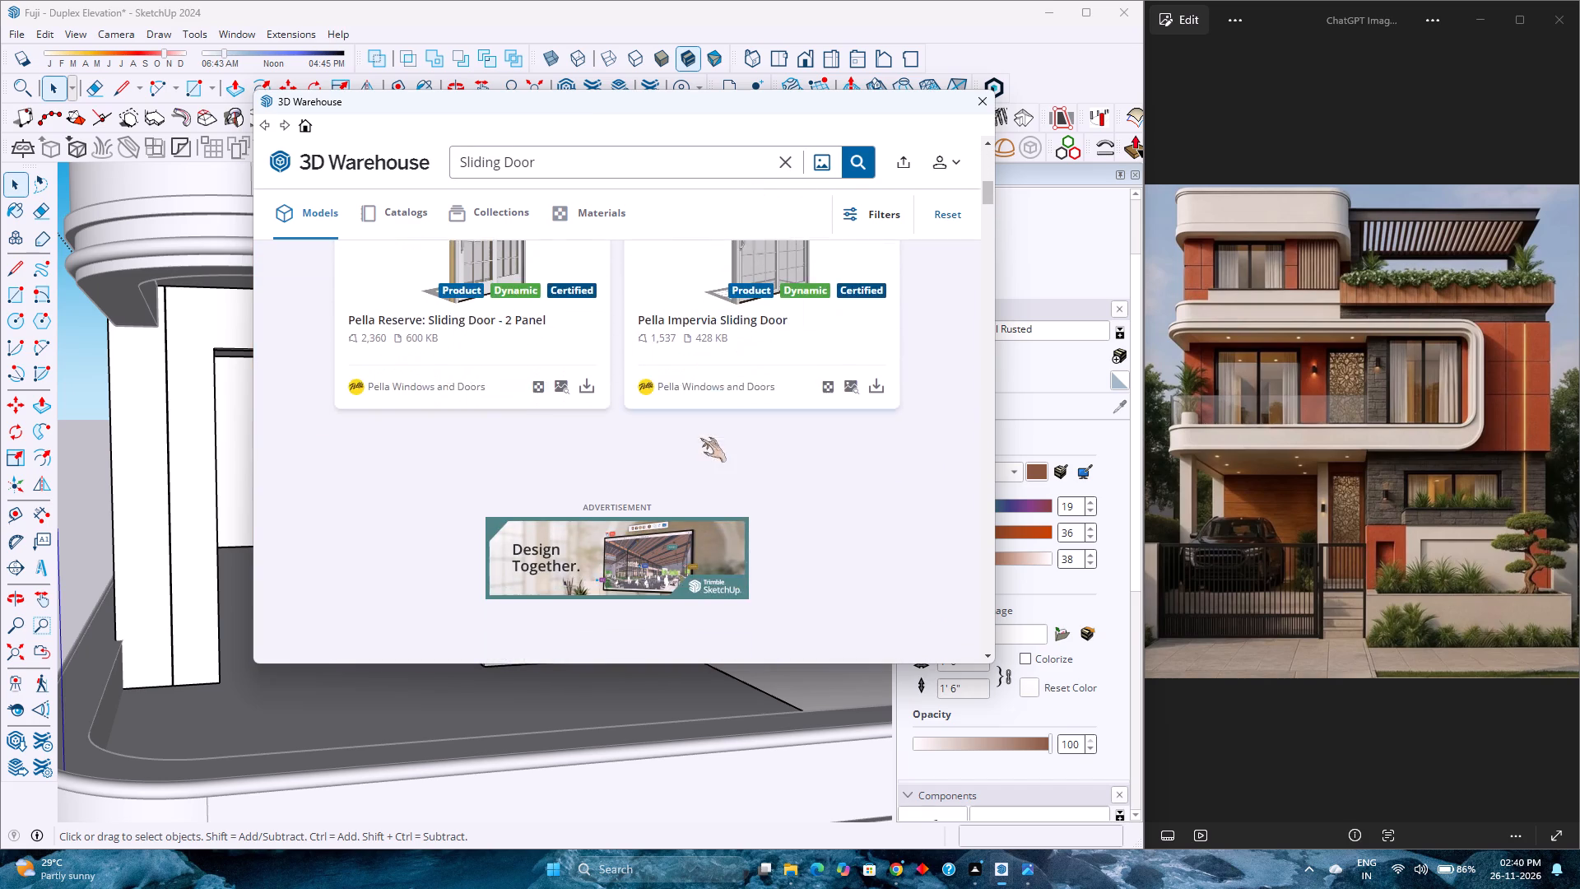
{"action": "scroll", "coordinate": [700, 438], "scroll_direction": "down", "scroll_amount": 10}
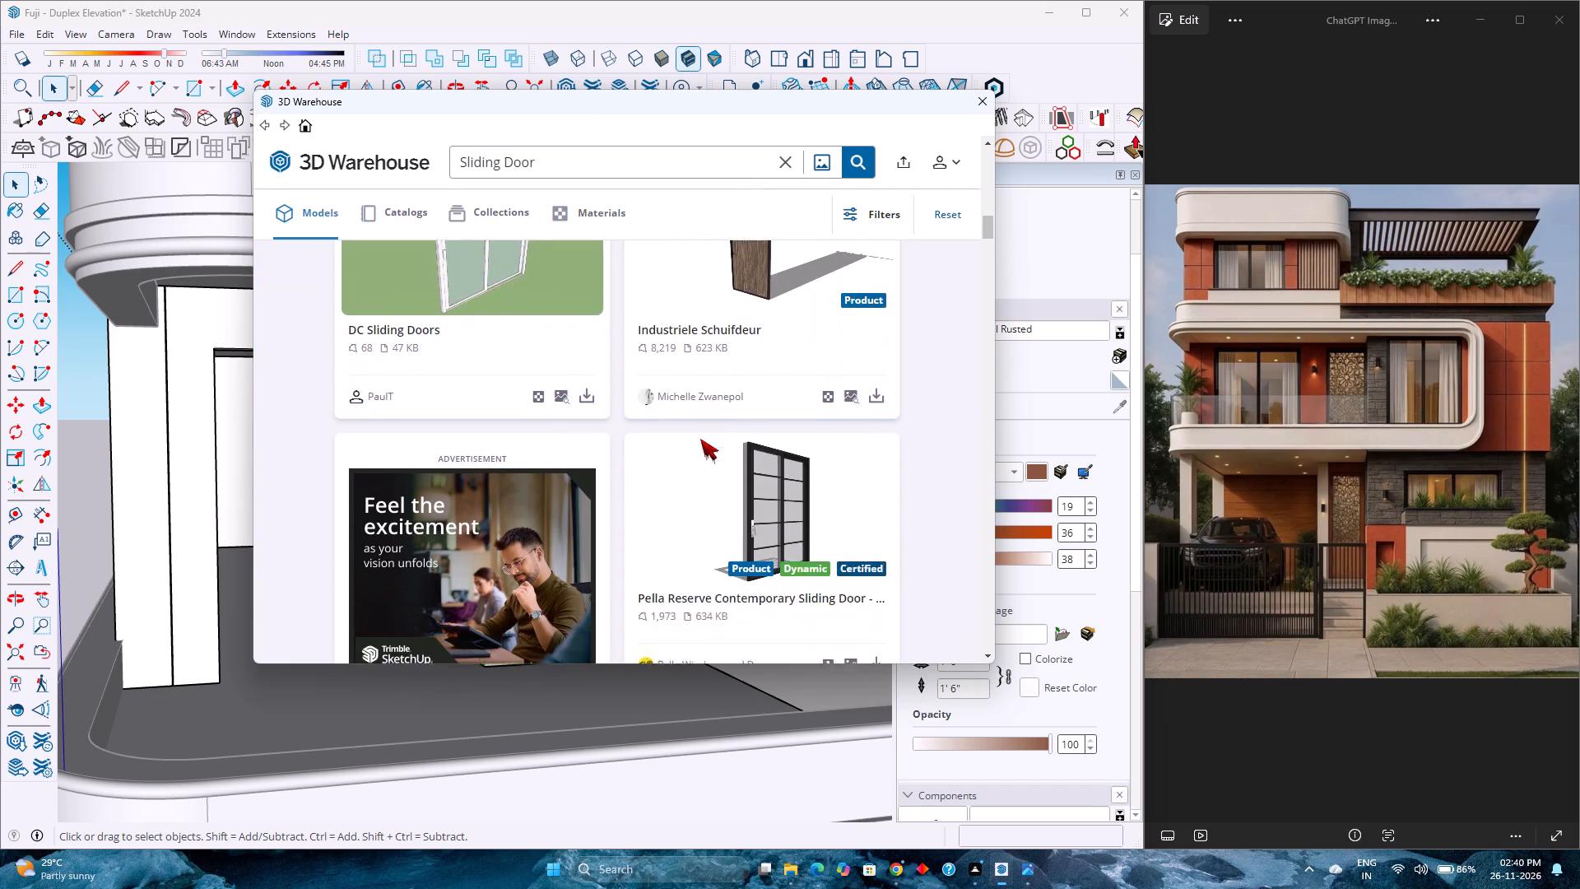
{"action": "scroll", "coordinate": [700, 439], "scroll_direction": "down", "scroll_amount": 1}
{"action": "scroll", "coordinate": [700, 439], "scroll_direction": "up", "scroll_amount": 3}
{"action": "scroll", "coordinate": [700, 439], "scroll_direction": "down", "scroll_amount": 6}
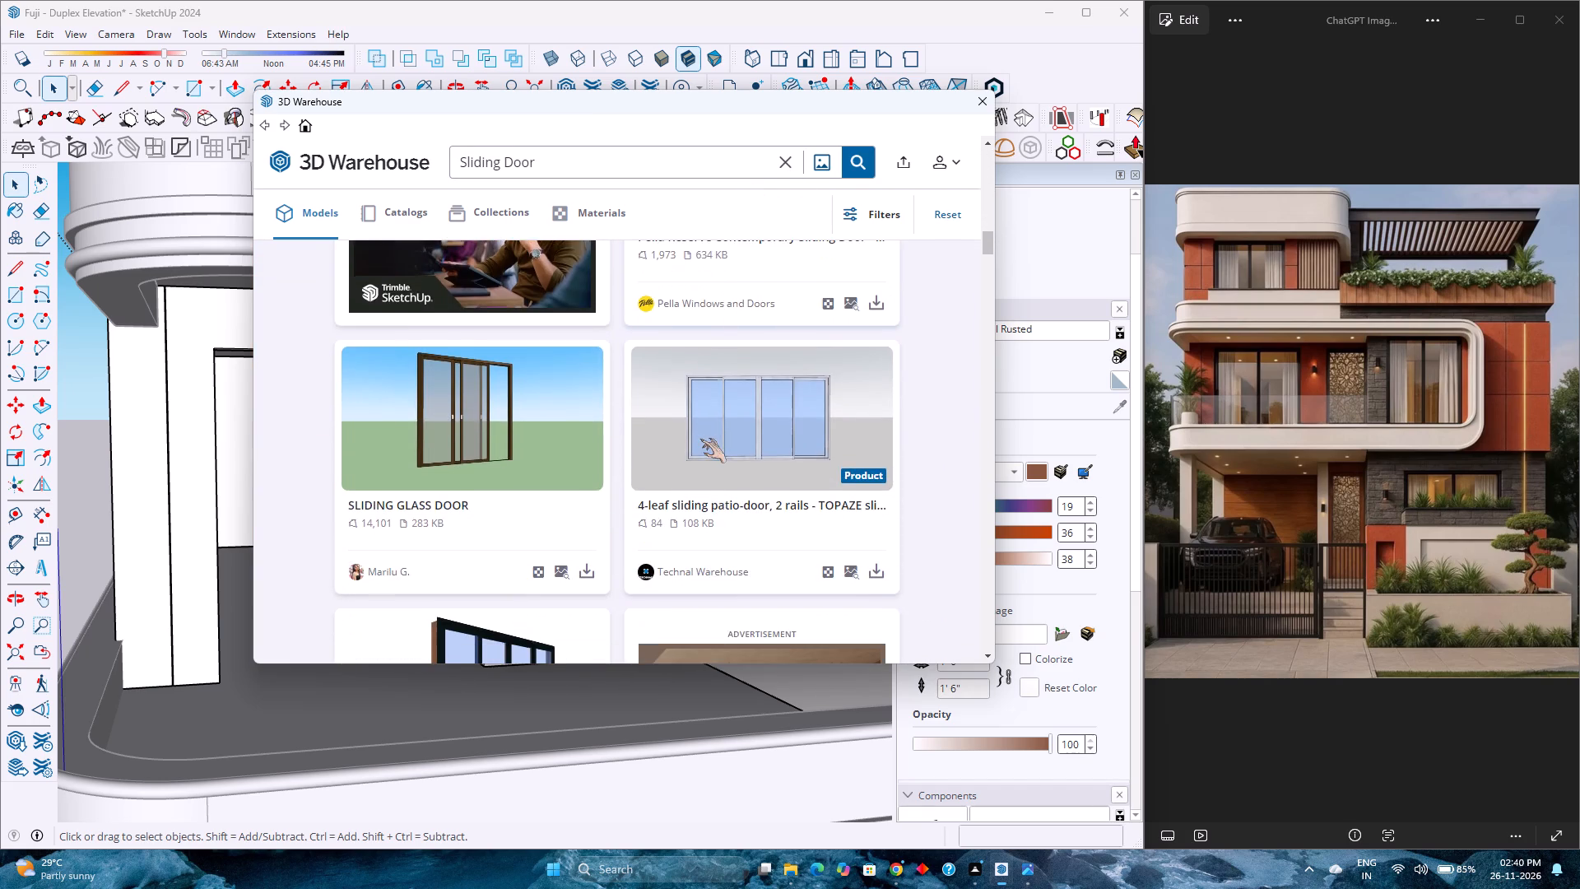
{"action": "scroll", "coordinate": [700, 439], "scroll_direction": "down", "scroll_amount": 8}
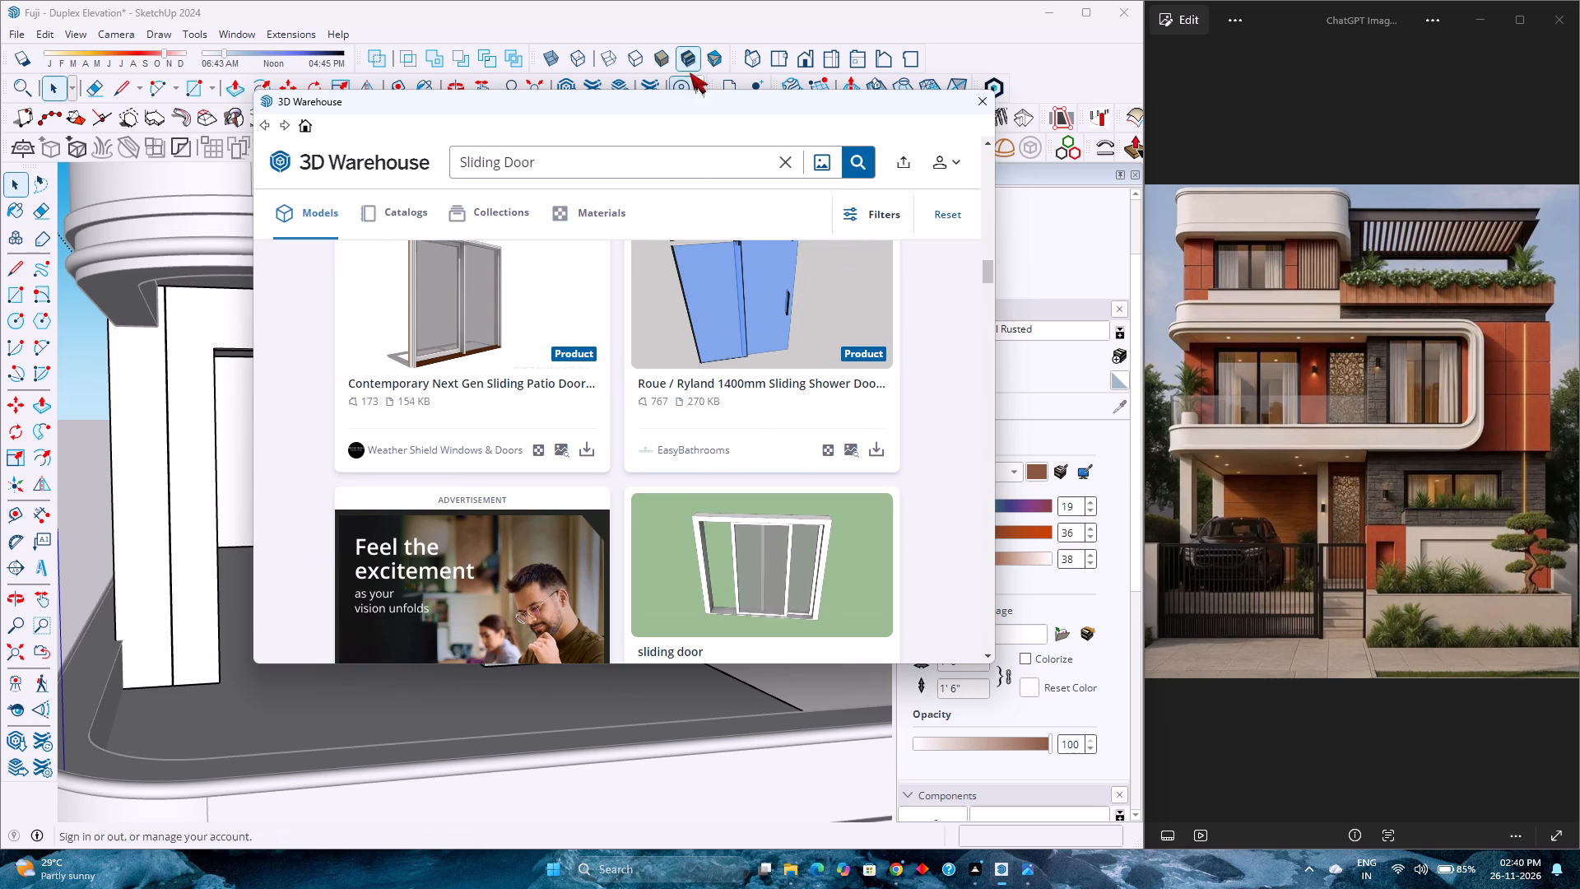
{"action": "scroll", "coordinate": [592, 476], "scroll_direction": "down", "scroll_amount": 2}
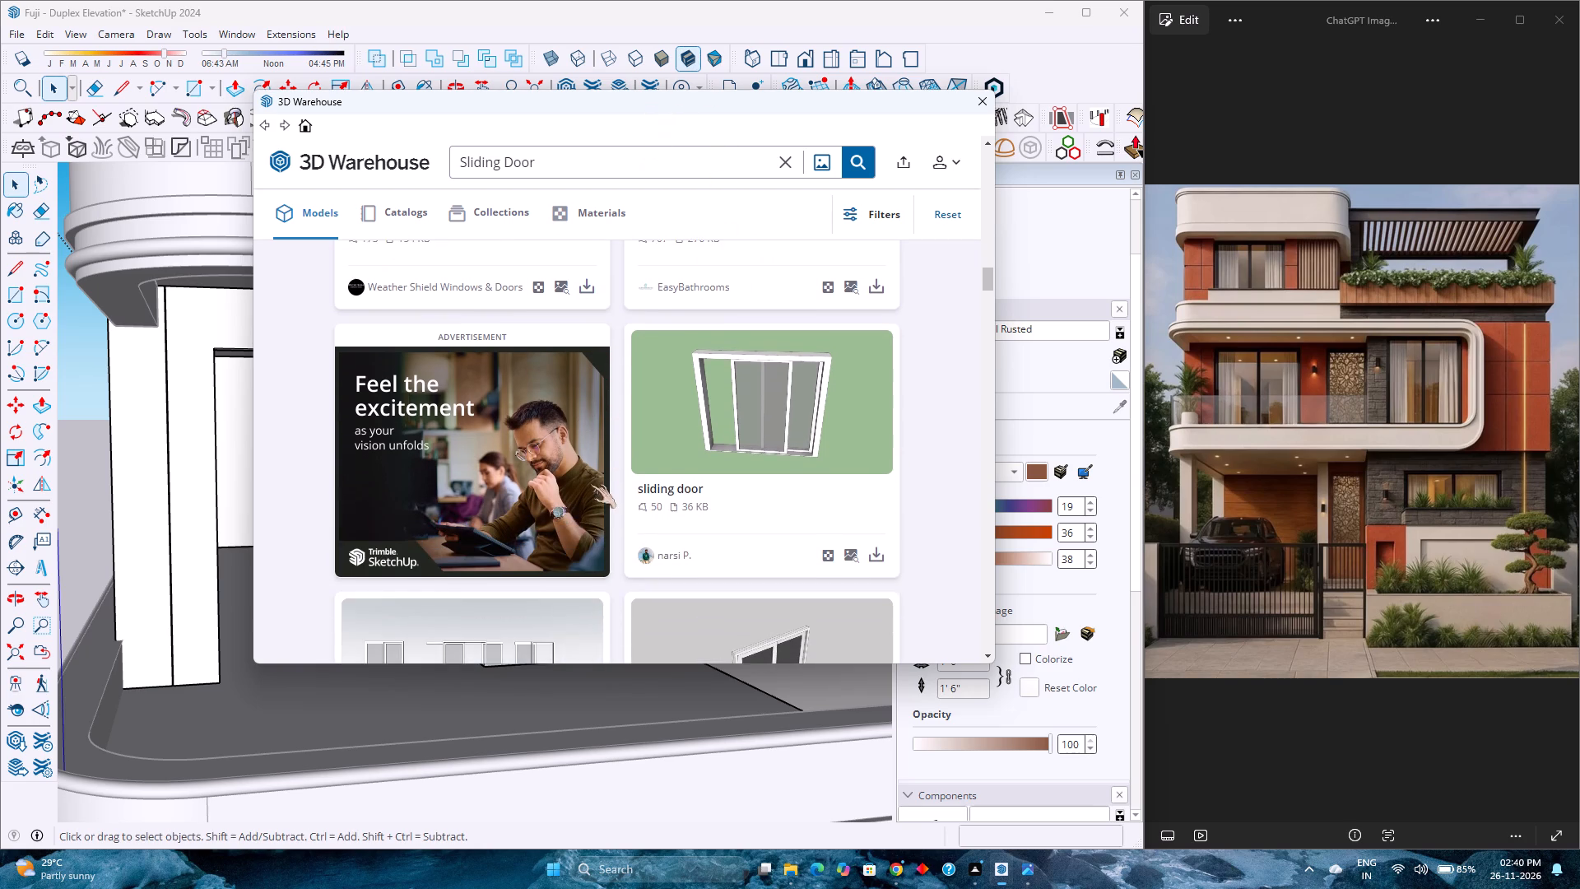
{"action": "scroll", "coordinate": [592, 508], "scroll_direction": "down", "scroll_amount": 11}
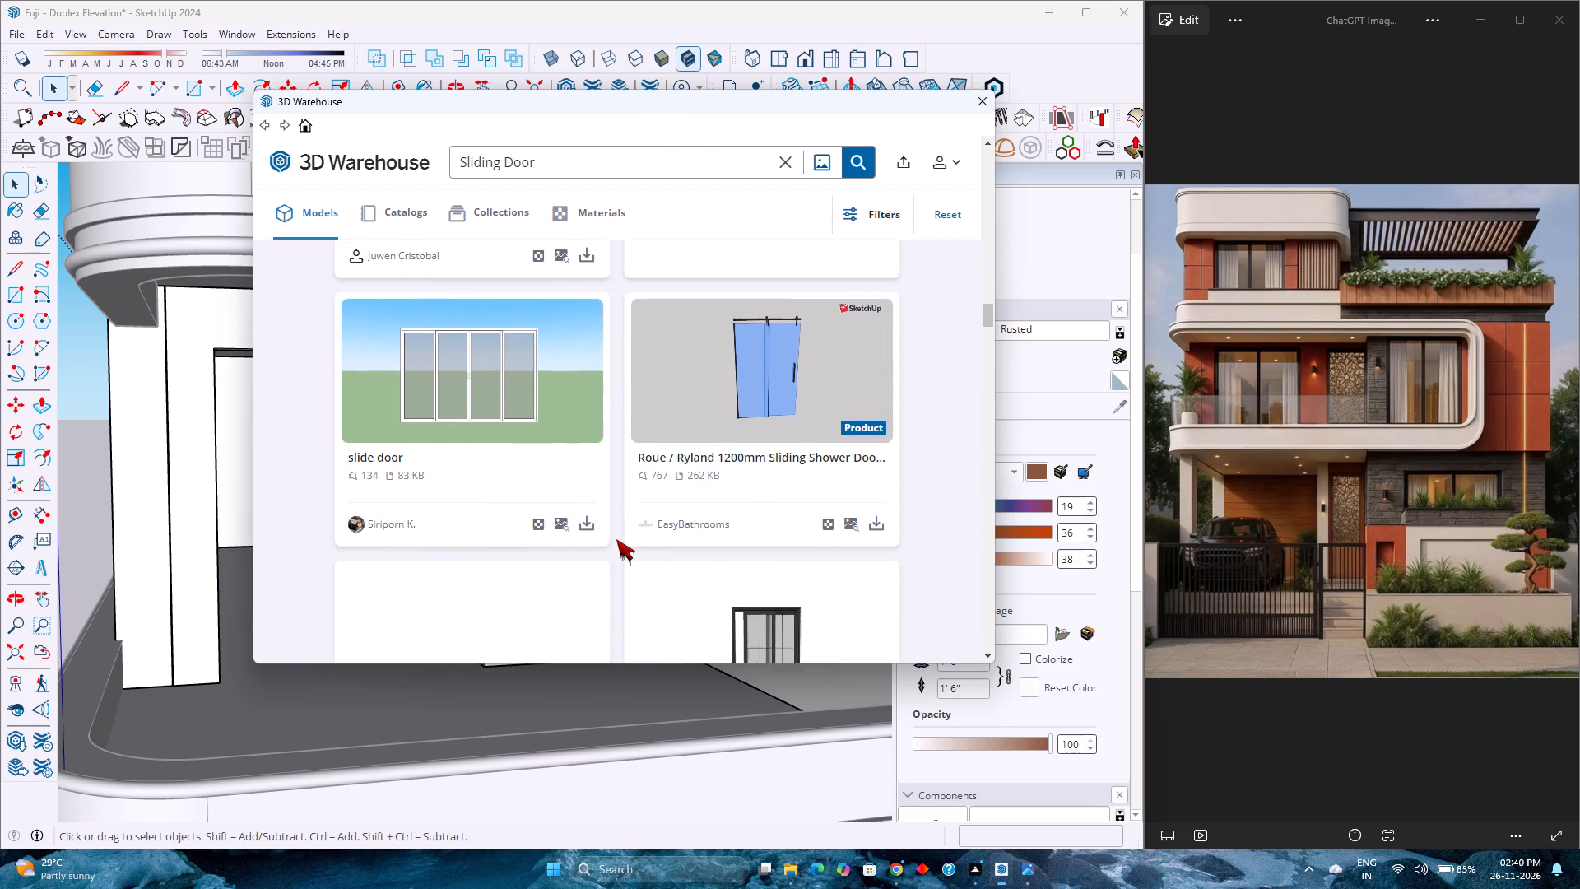
{"action": "scroll", "coordinate": [616, 539], "scroll_direction": "down", "scroll_amount": 5}
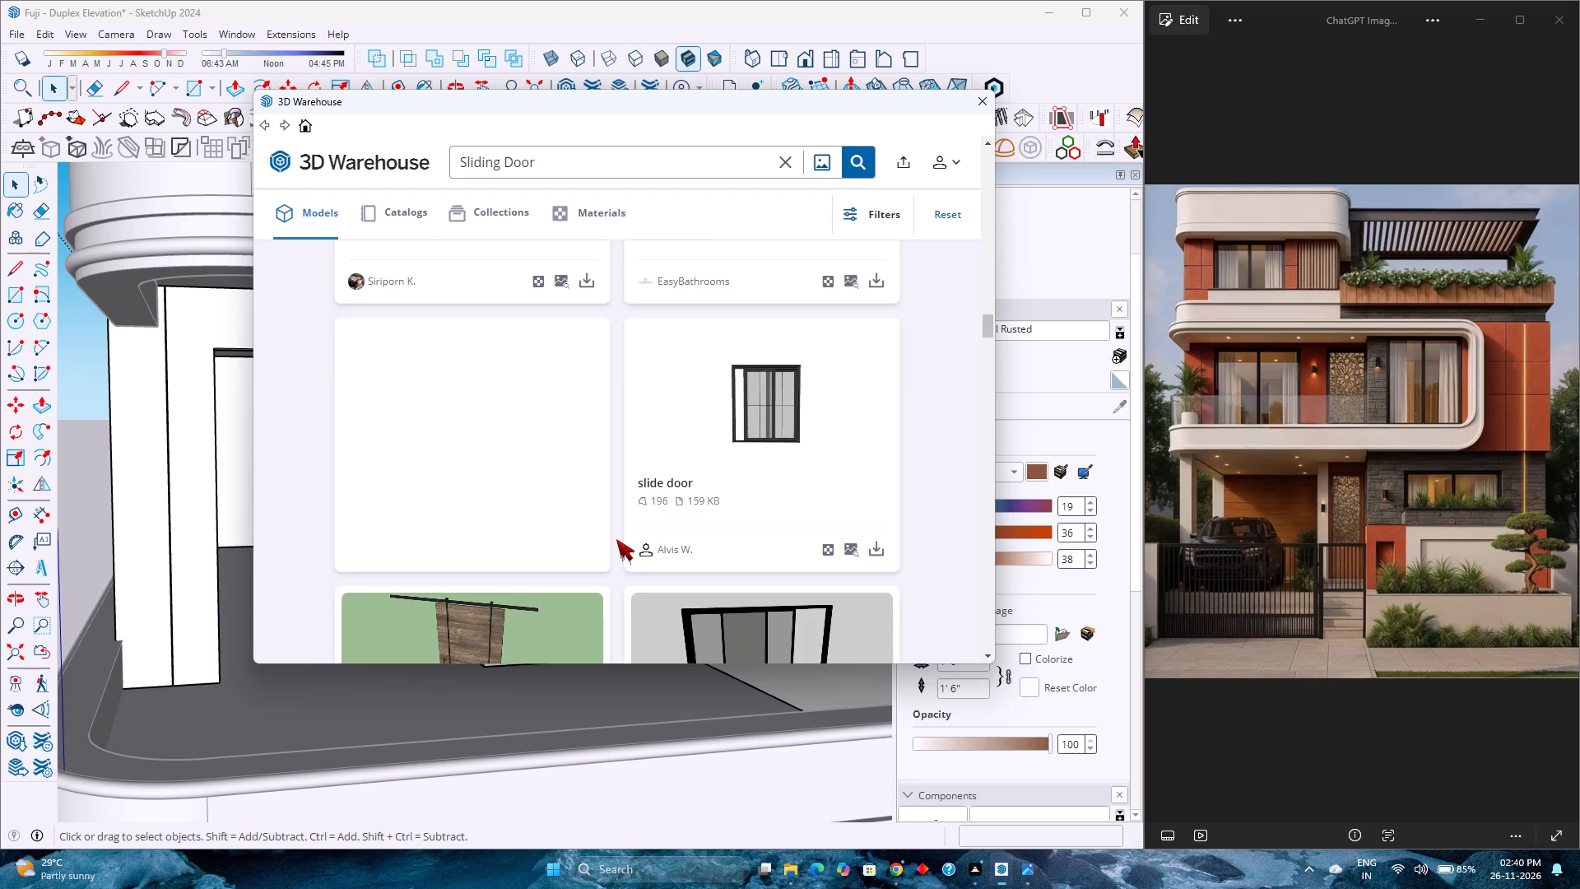
{"action": "scroll", "coordinate": [616, 539], "scroll_direction": "down", "scroll_amount": 6}
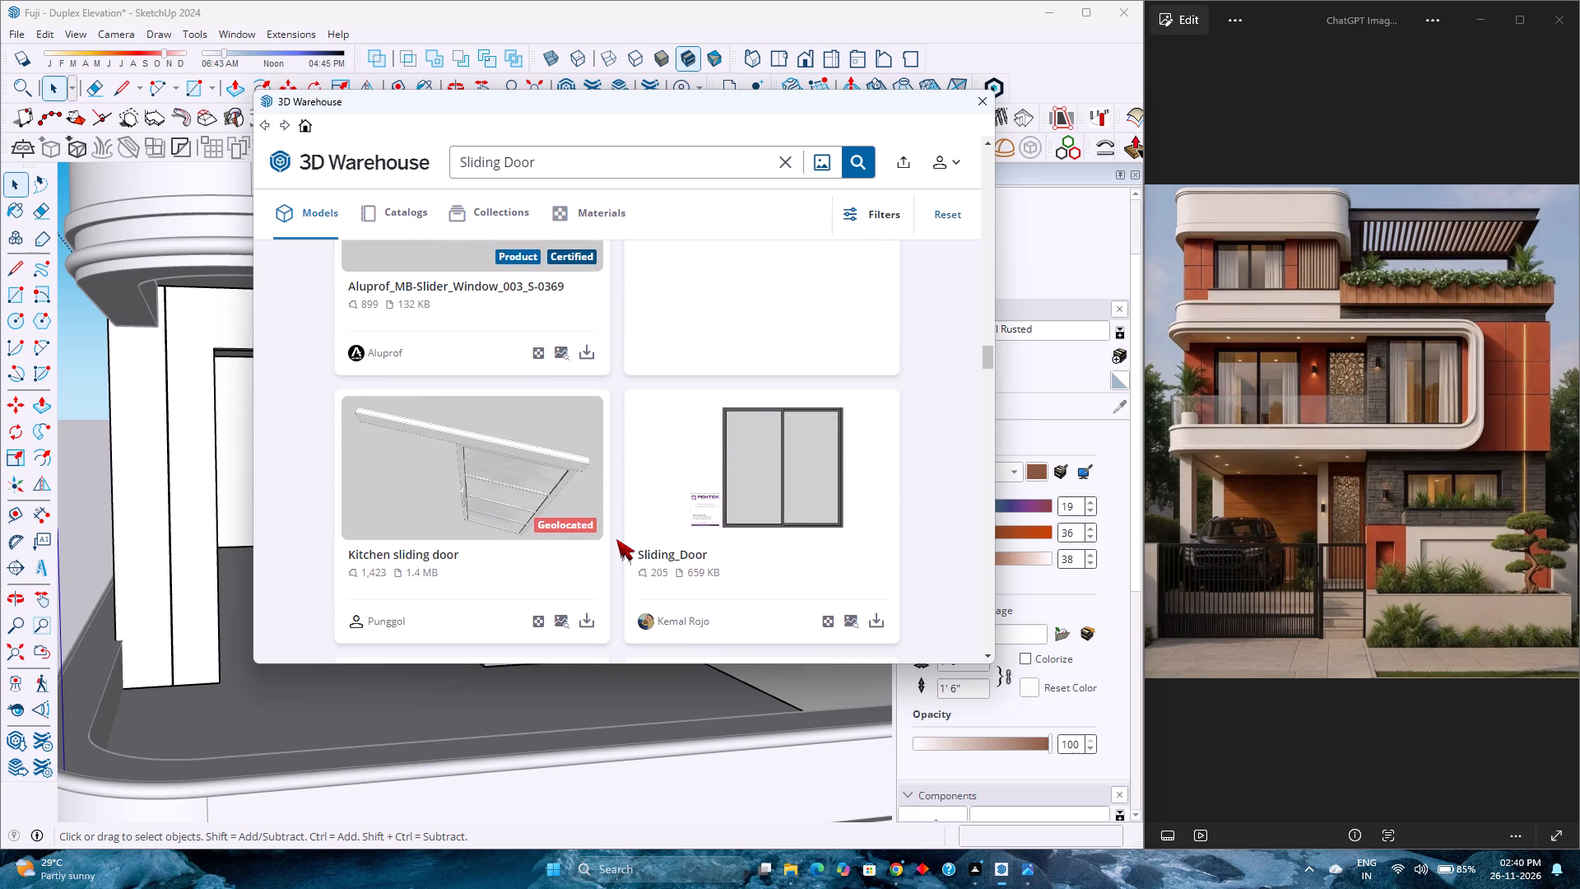
{"action": "scroll", "coordinate": [616, 539], "scroll_direction": "down", "scroll_amount": 7}
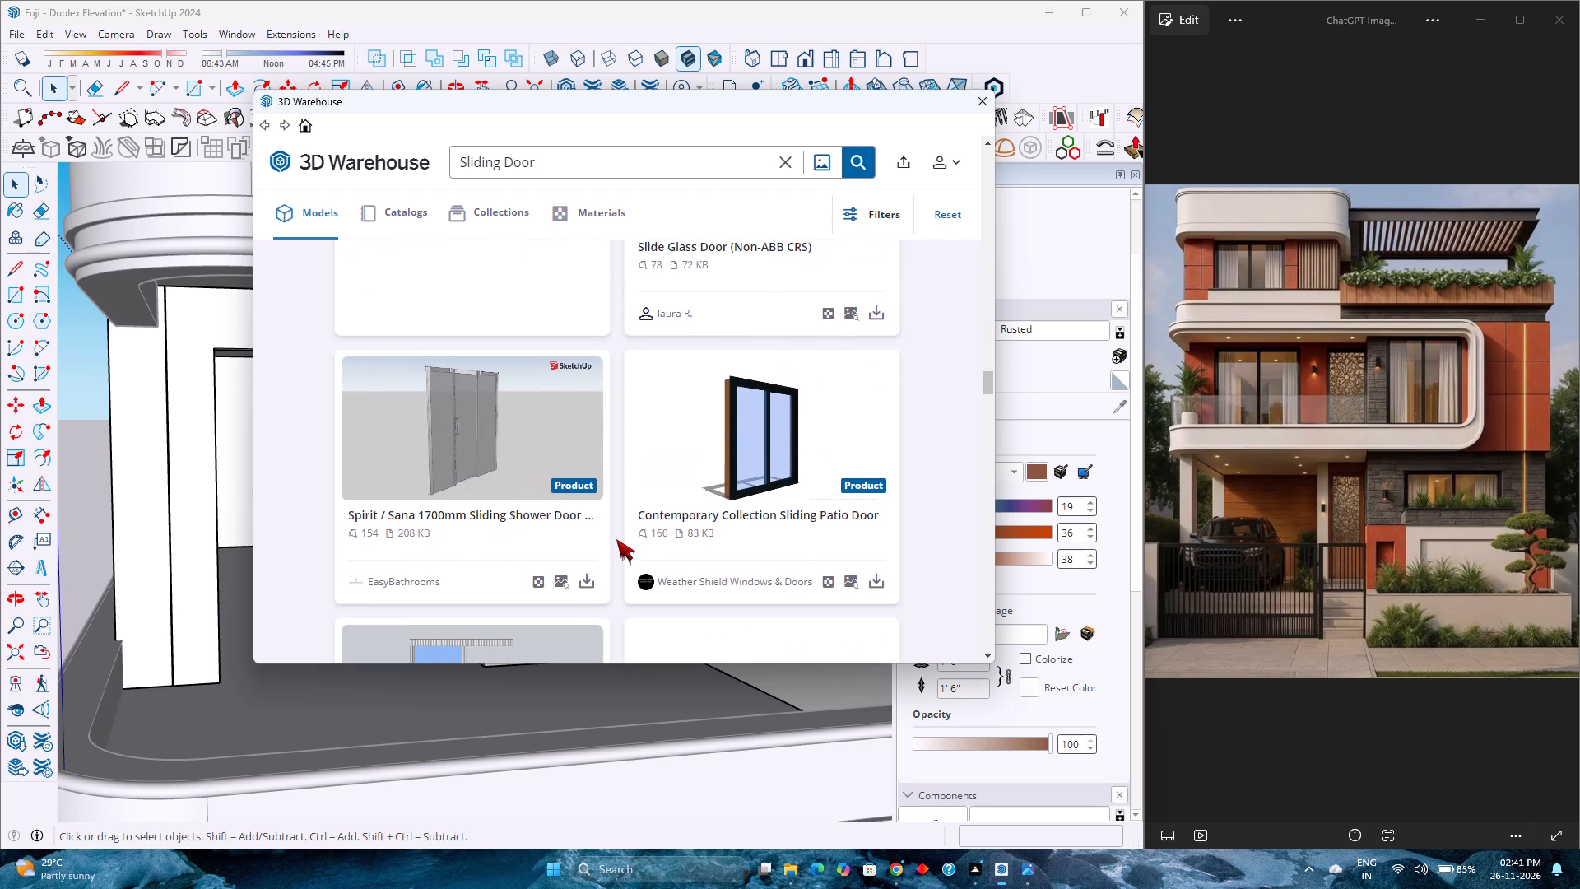
{"action": "scroll", "coordinate": [616, 539], "scroll_direction": "down", "scroll_amount": 10}
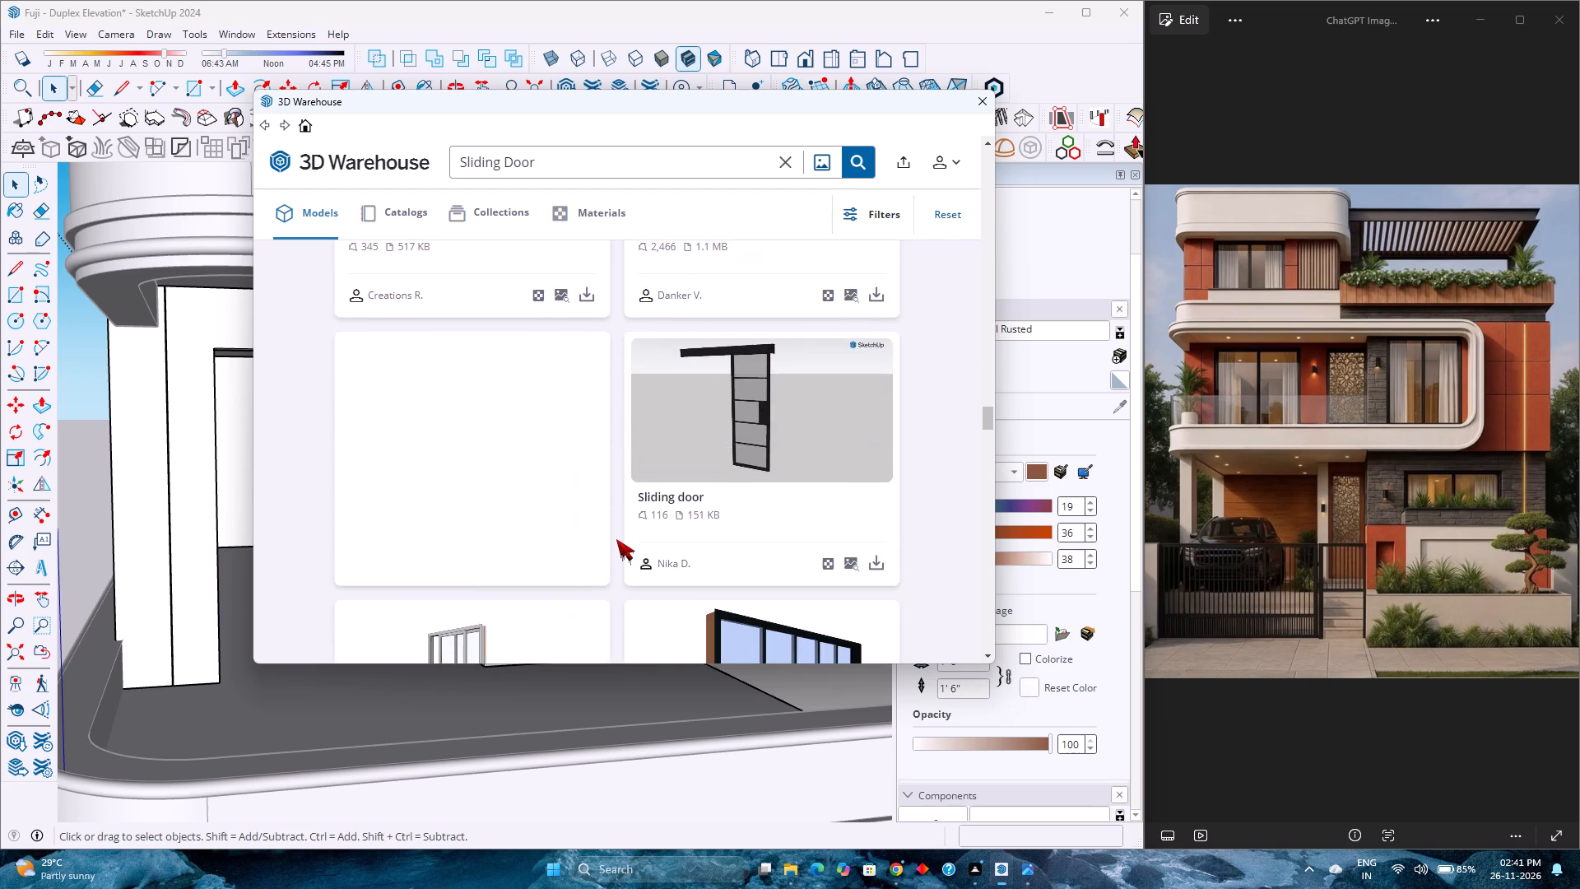
{"action": "scroll", "coordinate": [616, 538], "scroll_direction": "down", "scroll_amount": 9}
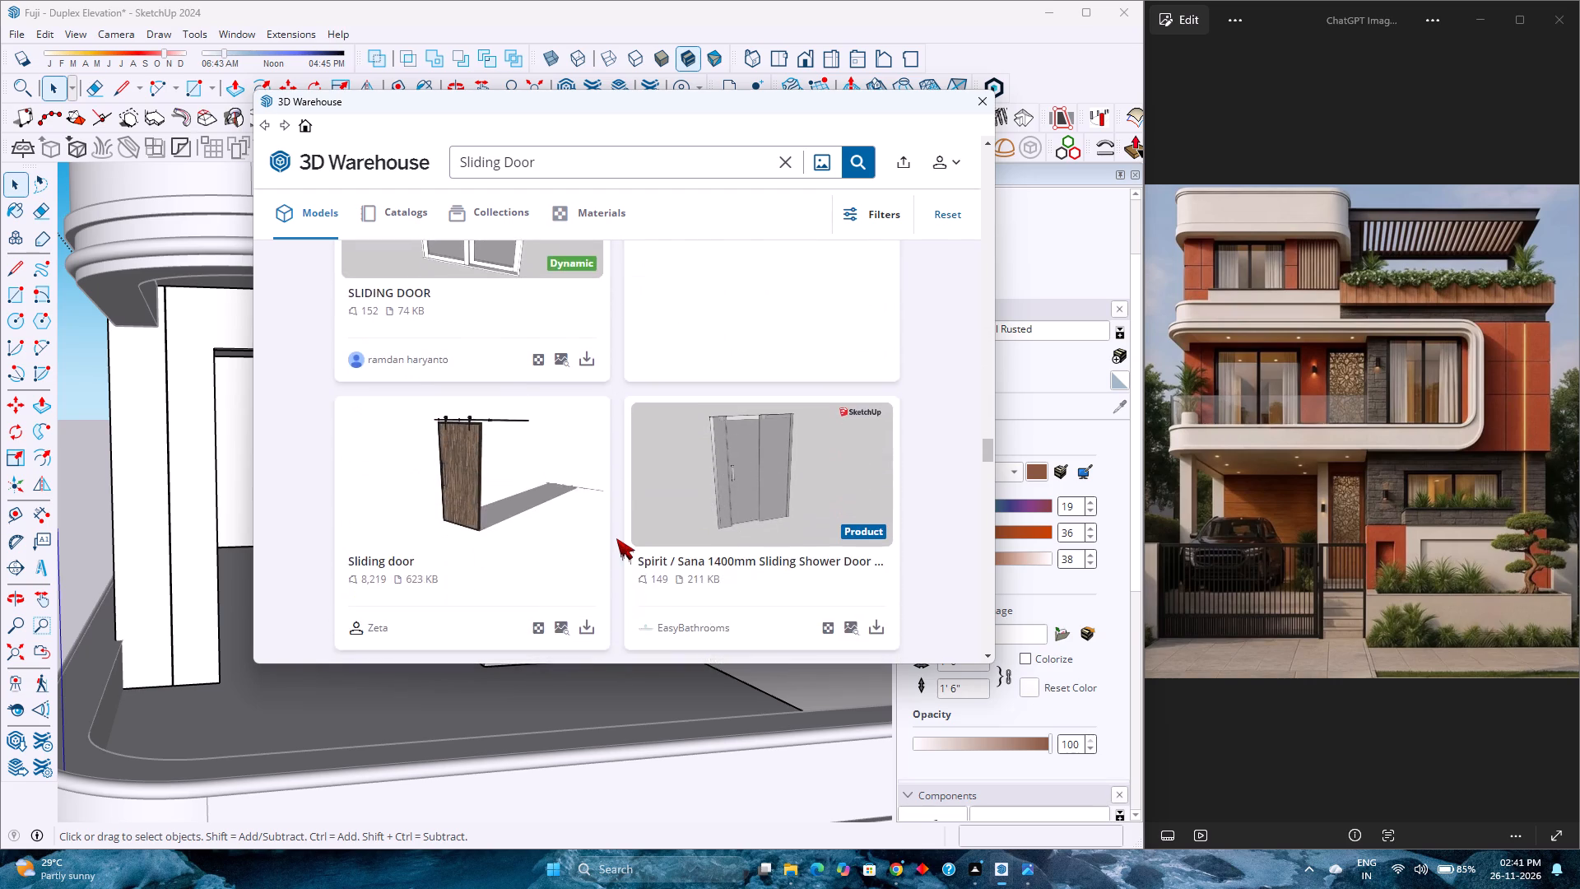
{"action": "scroll", "coordinate": [616, 538], "scroll_direction": "down", "scroll_amount": 11}
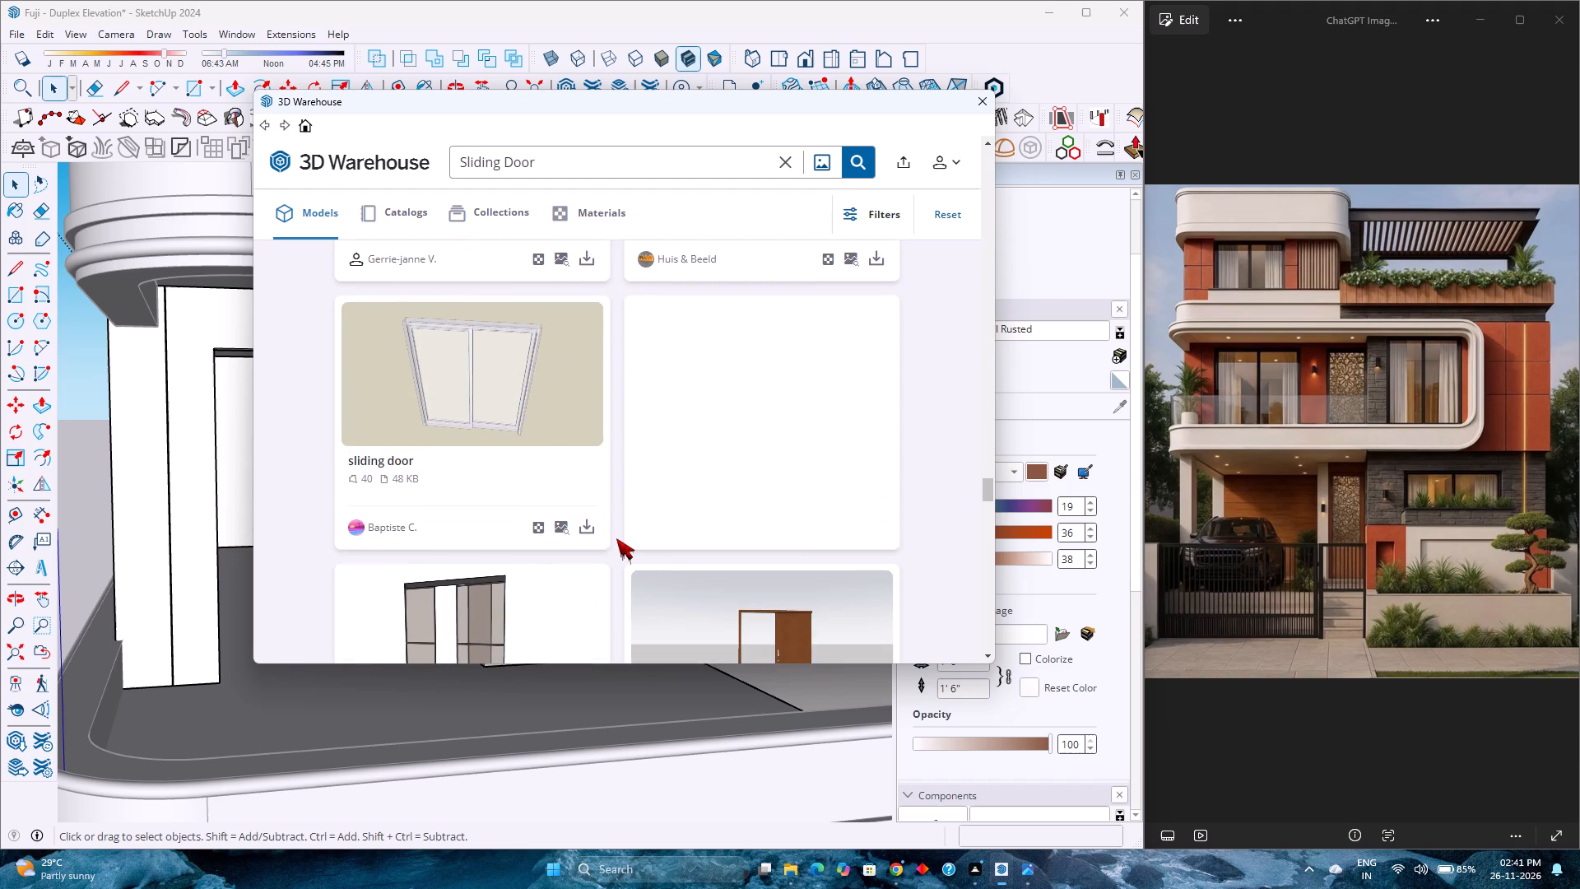
{"action": "scroll", "coordinate": [616, 538], "scroll_direction": "down", "scroll_amount": 9}
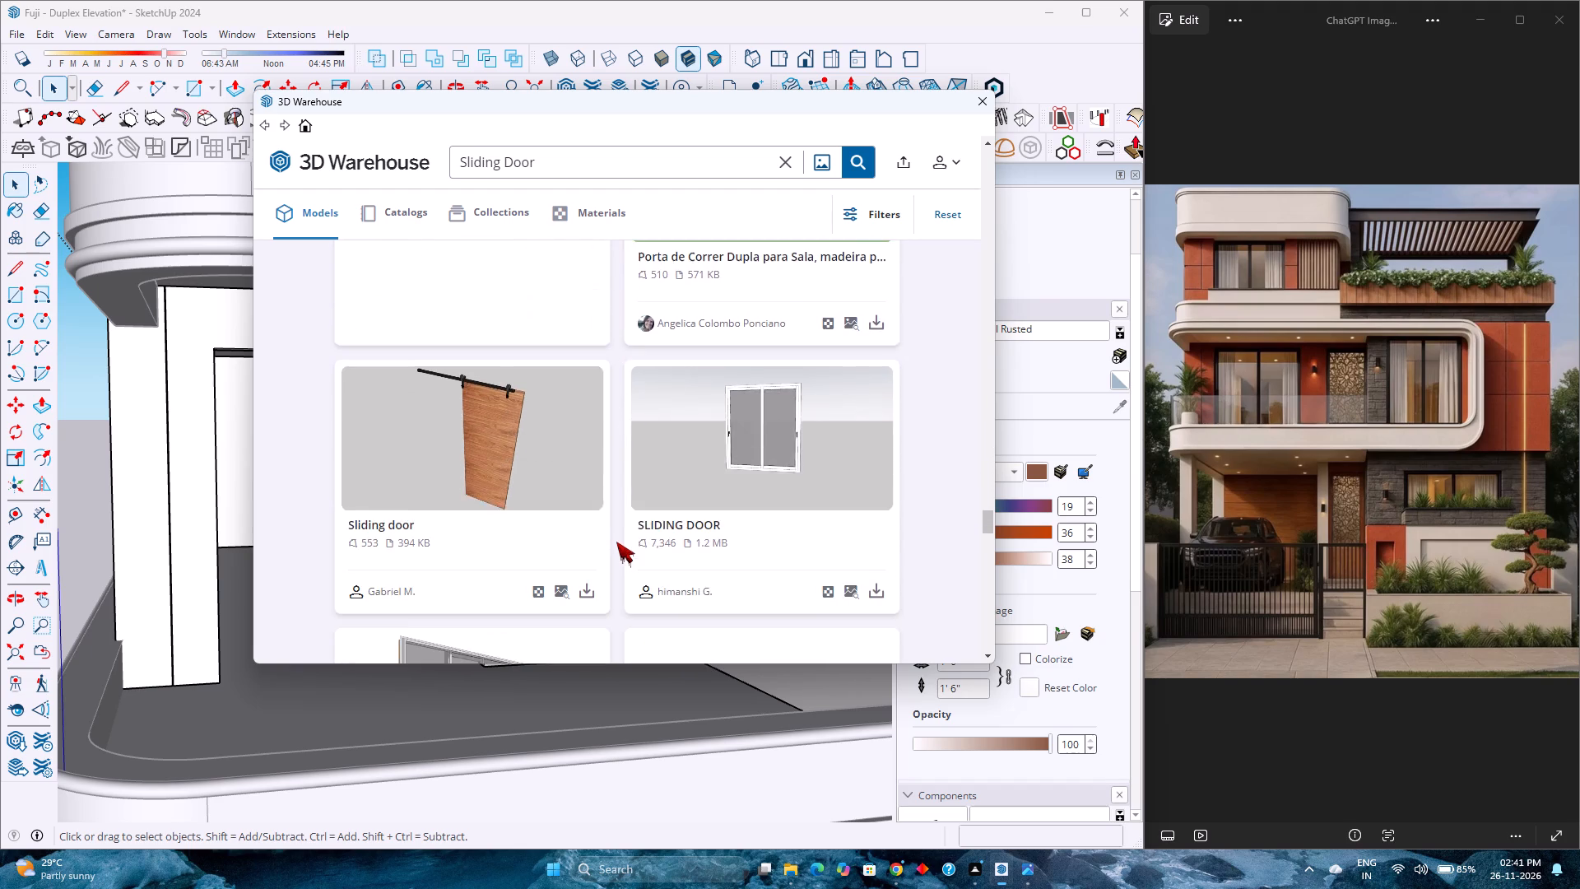
{"action": "scroll", "coordinate": [616, 542], "scroll_direction": "down", "scroll_amount": 11}
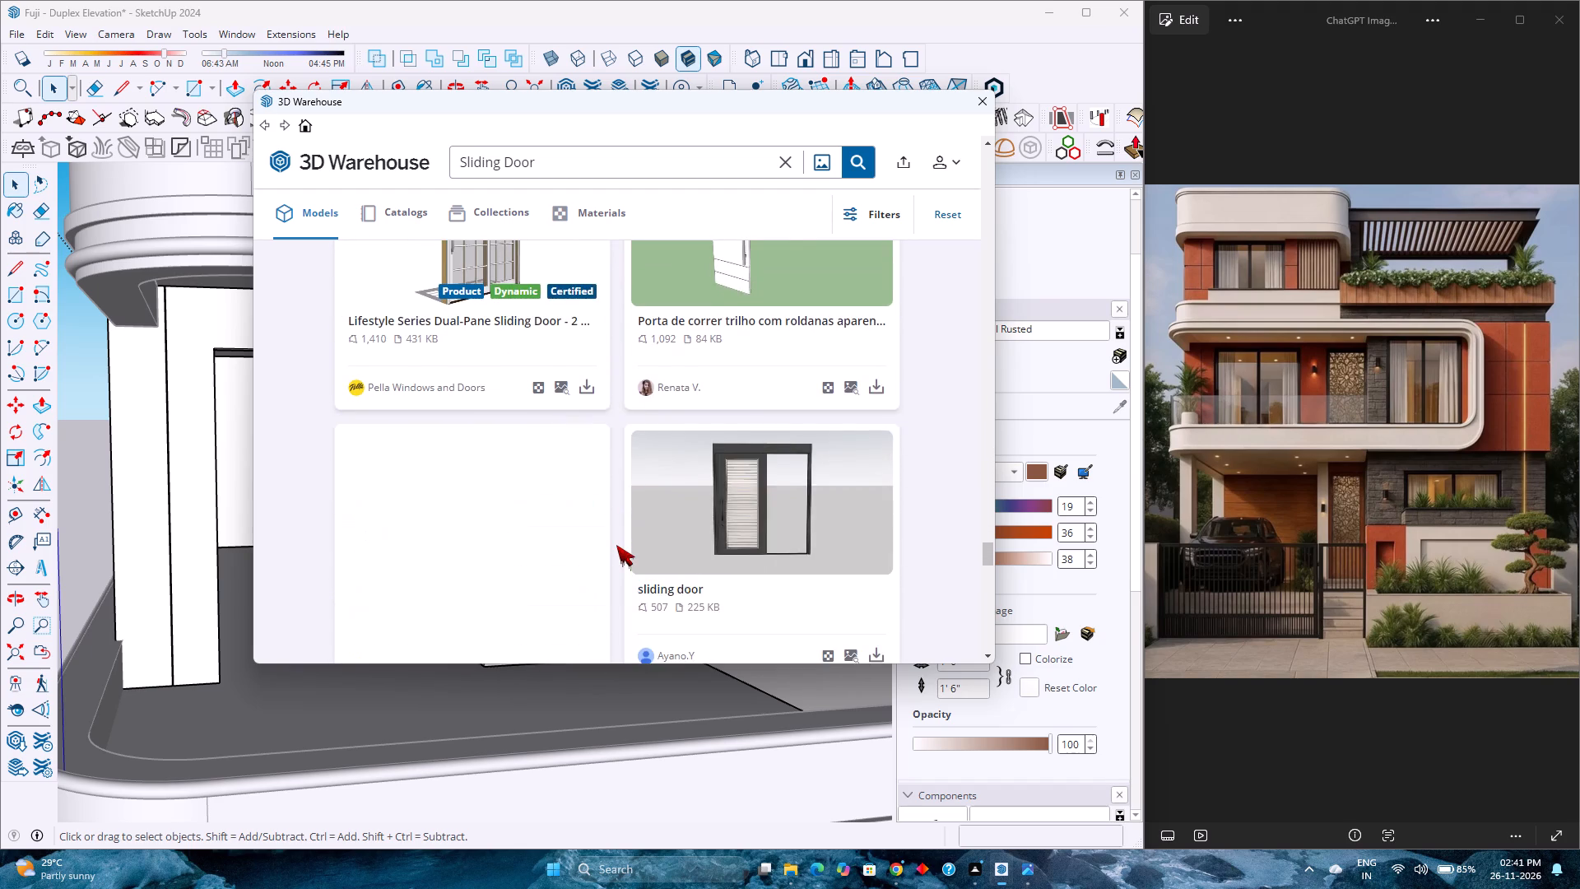
{"action": "scroll", "coordinate": [616, 545], "scroll_direction": "down", "scroll_amount": 10}
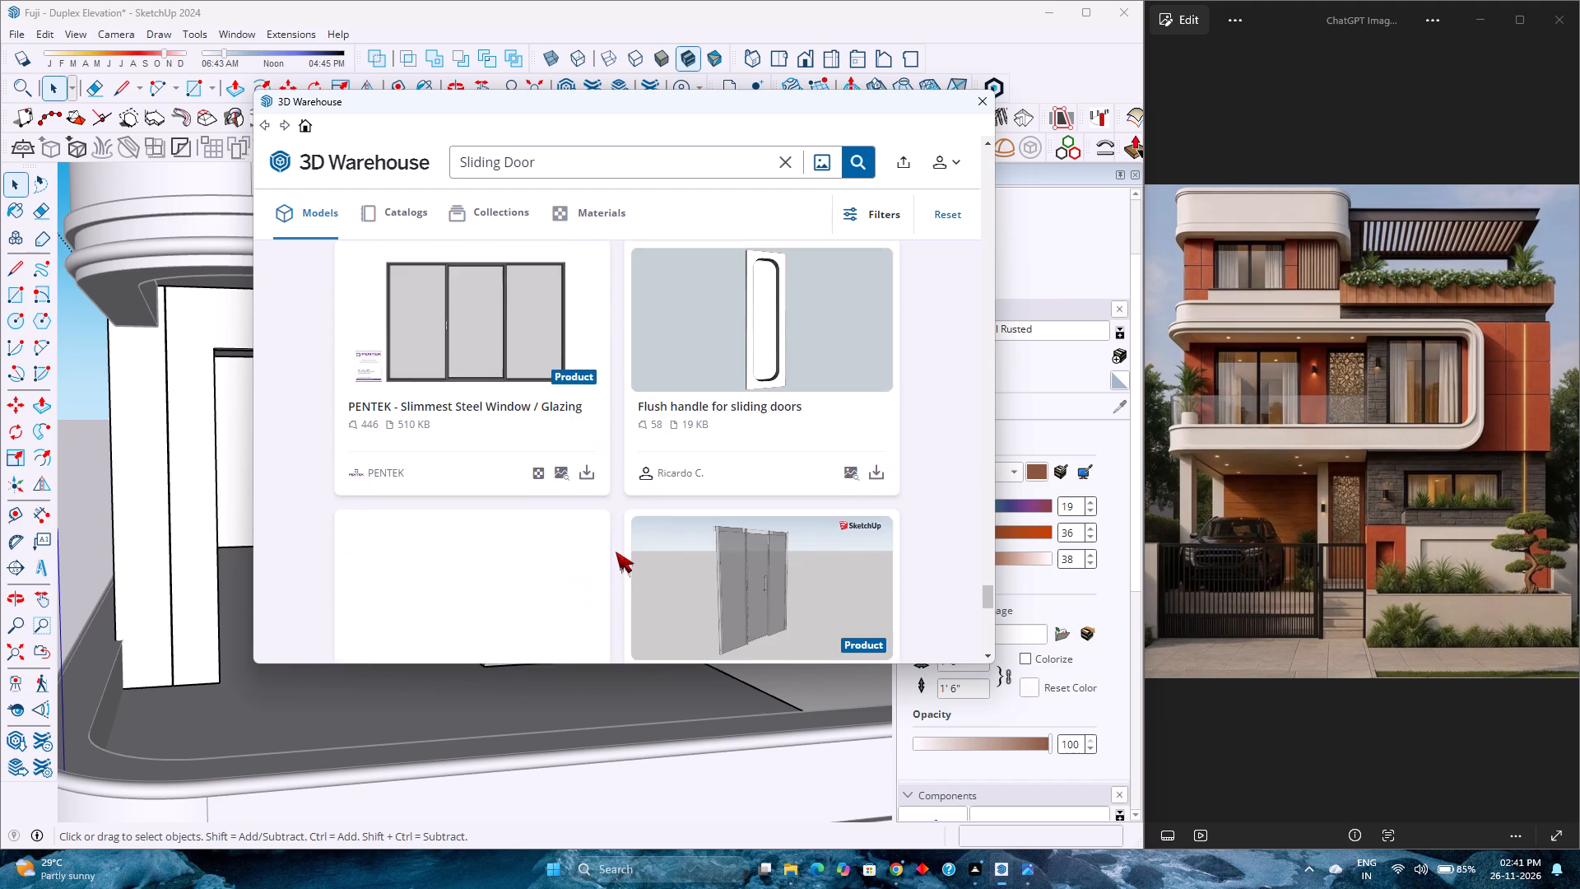
{"action": "scroll", "coordinate": [616, 552], "scroll_direction": "down", "scroll_amount": 9}
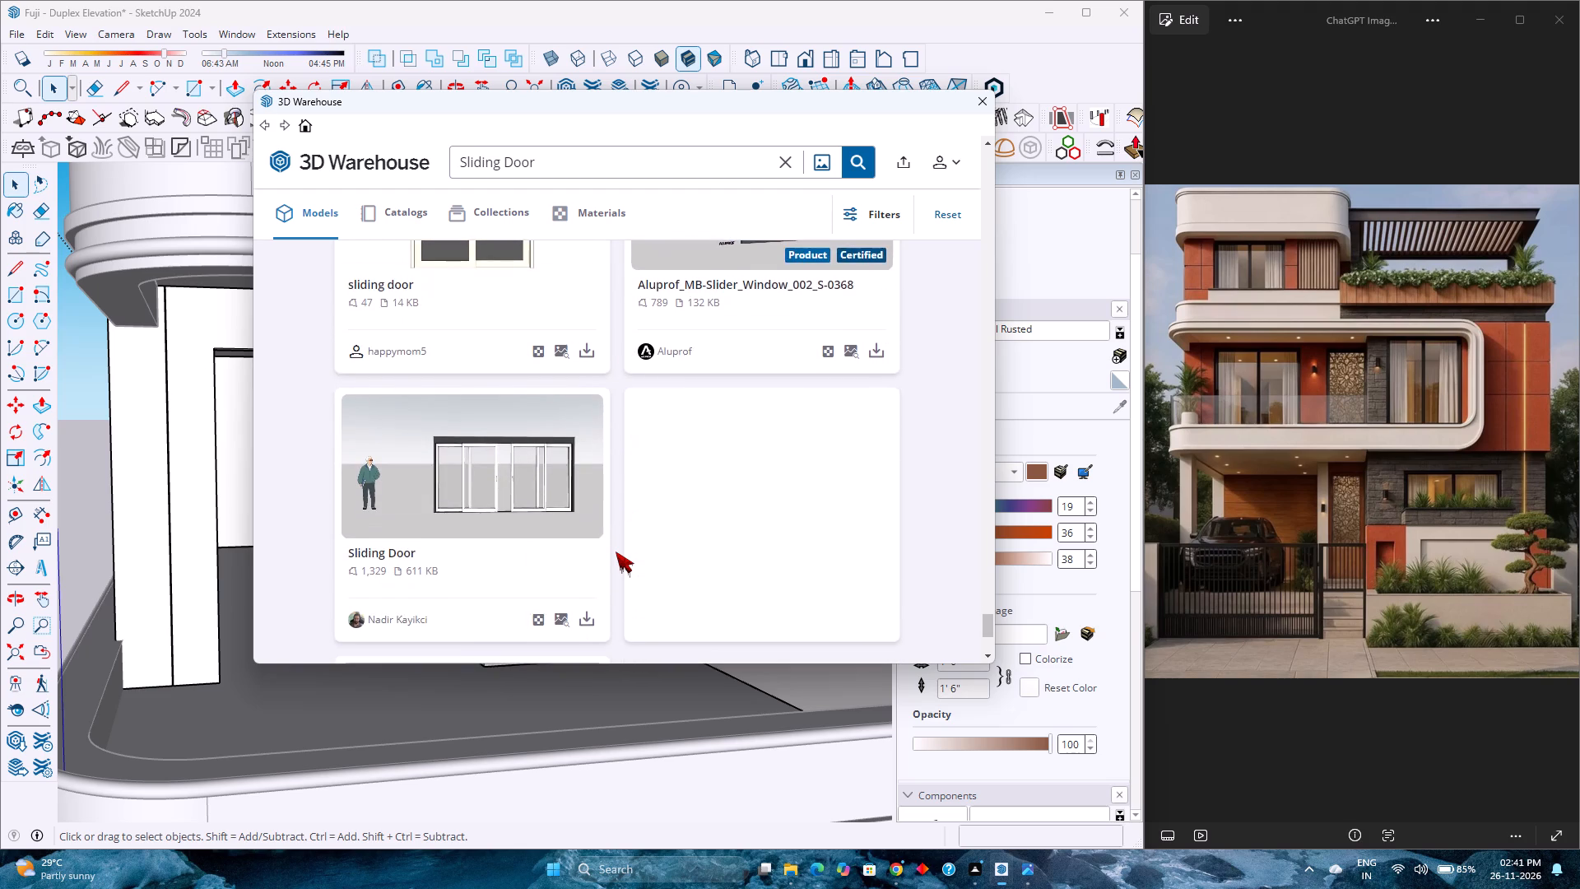
{"action": "scroll", "coordinate": [616, 552], "scroll_direction": "down", "scroll_amount": 7}
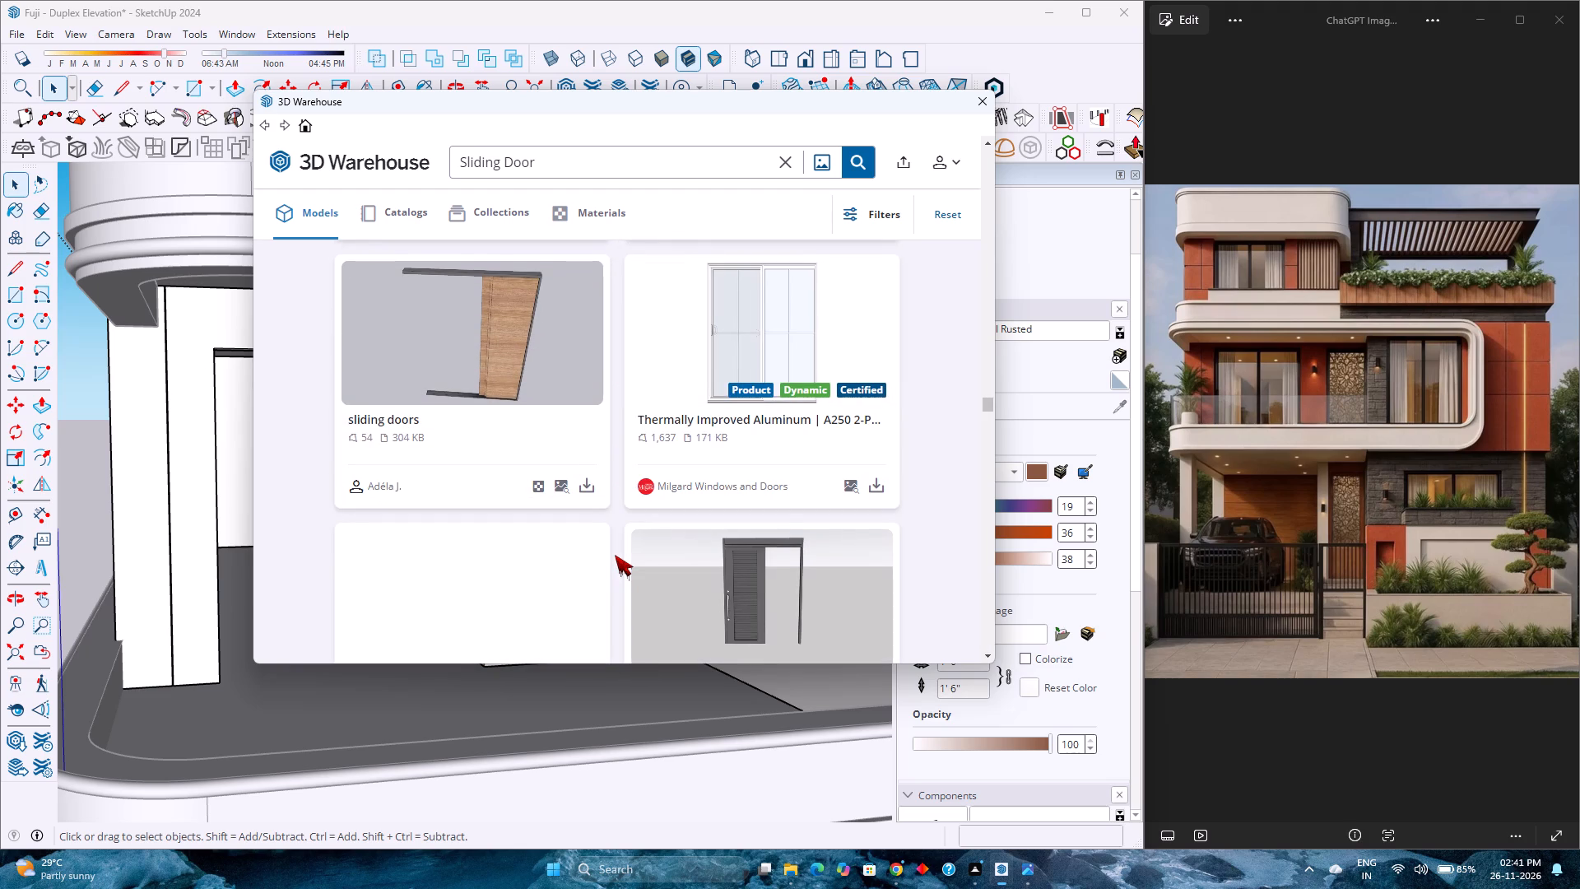
{"action": "scroll", "coordinate": [640, 547], "scroll_direction": "down", "scroll_amount": 3}
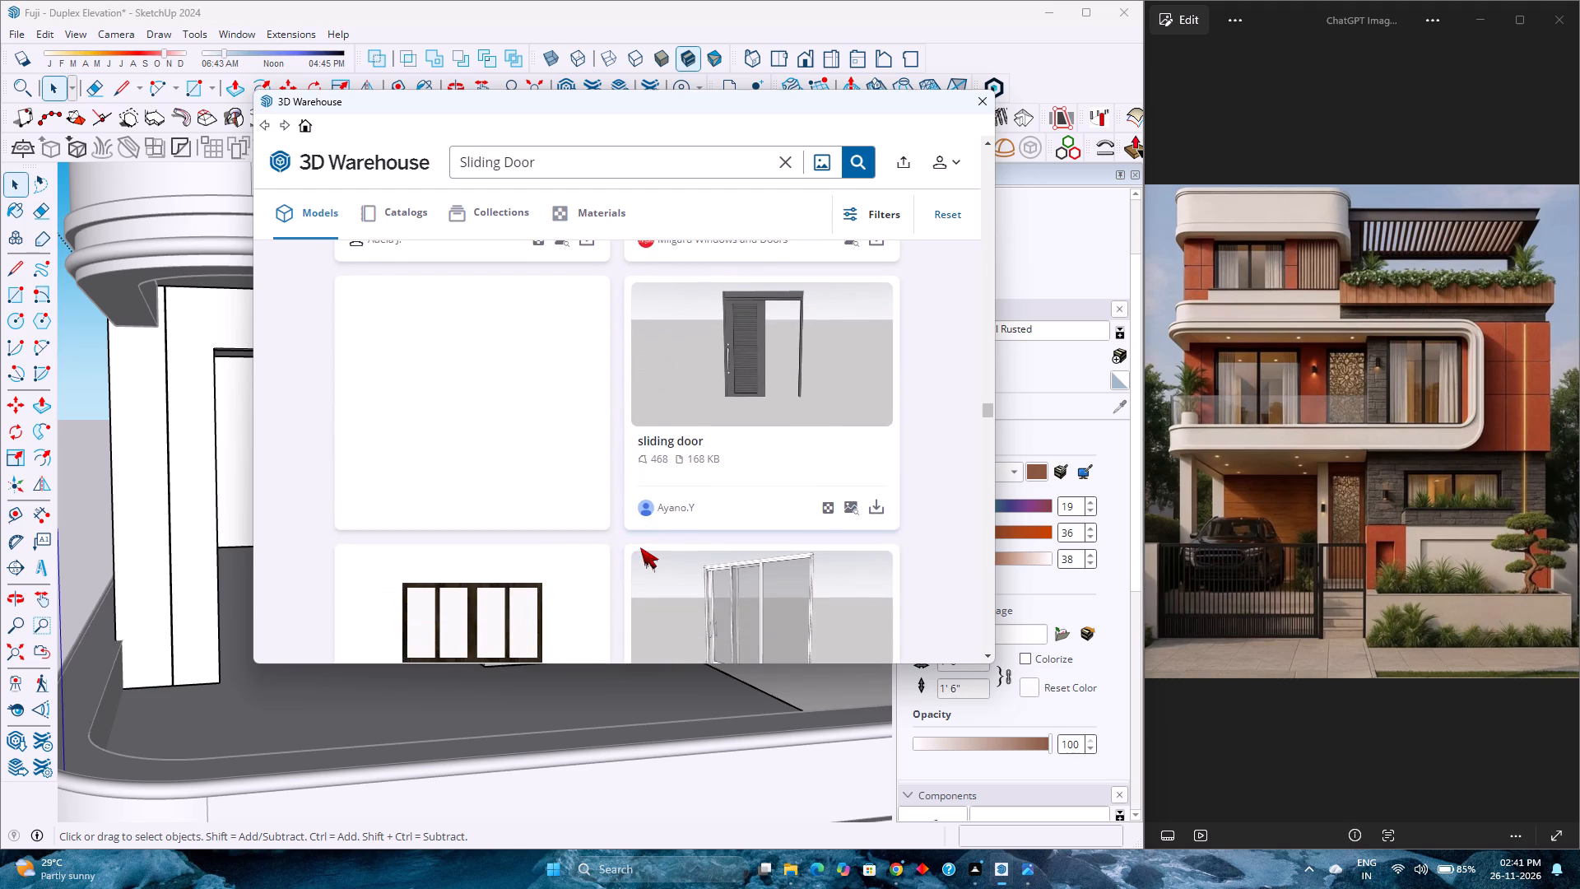
{"action": "scroll", "coordinate": [640, 547], "scroll_direction": "down", "scroll_amount": 17}
{"action": "scroll", "coordinate": [640, 547], "scroll_direction": "down", "scroll_amount": 5}
{"action": "scroll", "coordinate": [640, 547], "scroll_direction": "up", "scroll_amount": 2}
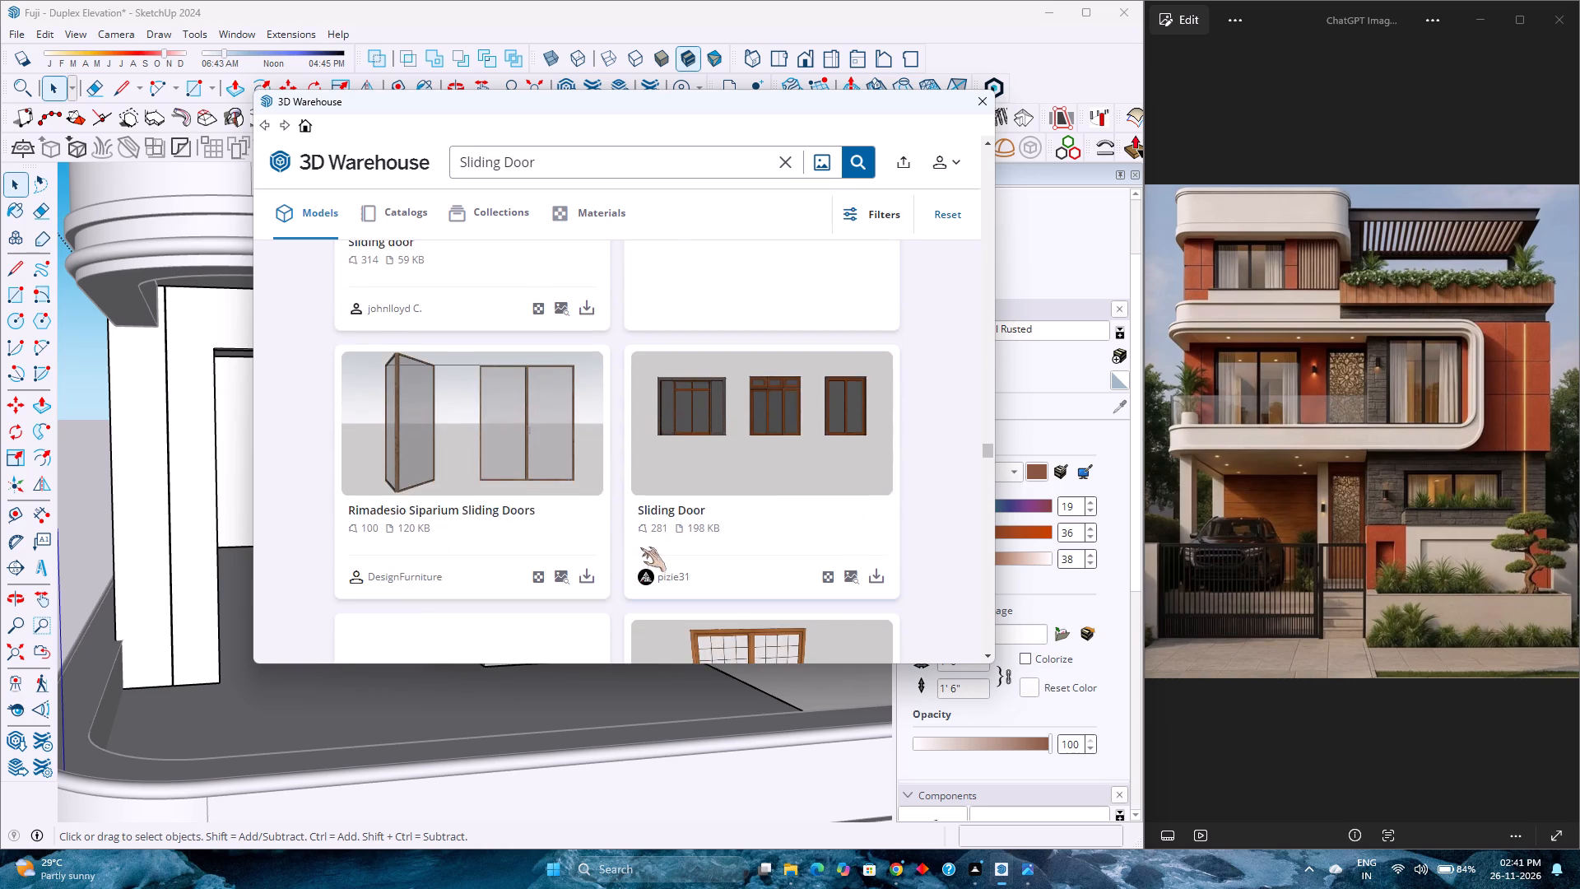
{"action": "scroll", "coordinate": [640, 547], "scroll_direction": "up", "scroll_amount": 2}
{"action": "scroll", "coordinate": [640, 547], "scroll_direction": "down", "scroll_amount": 6}
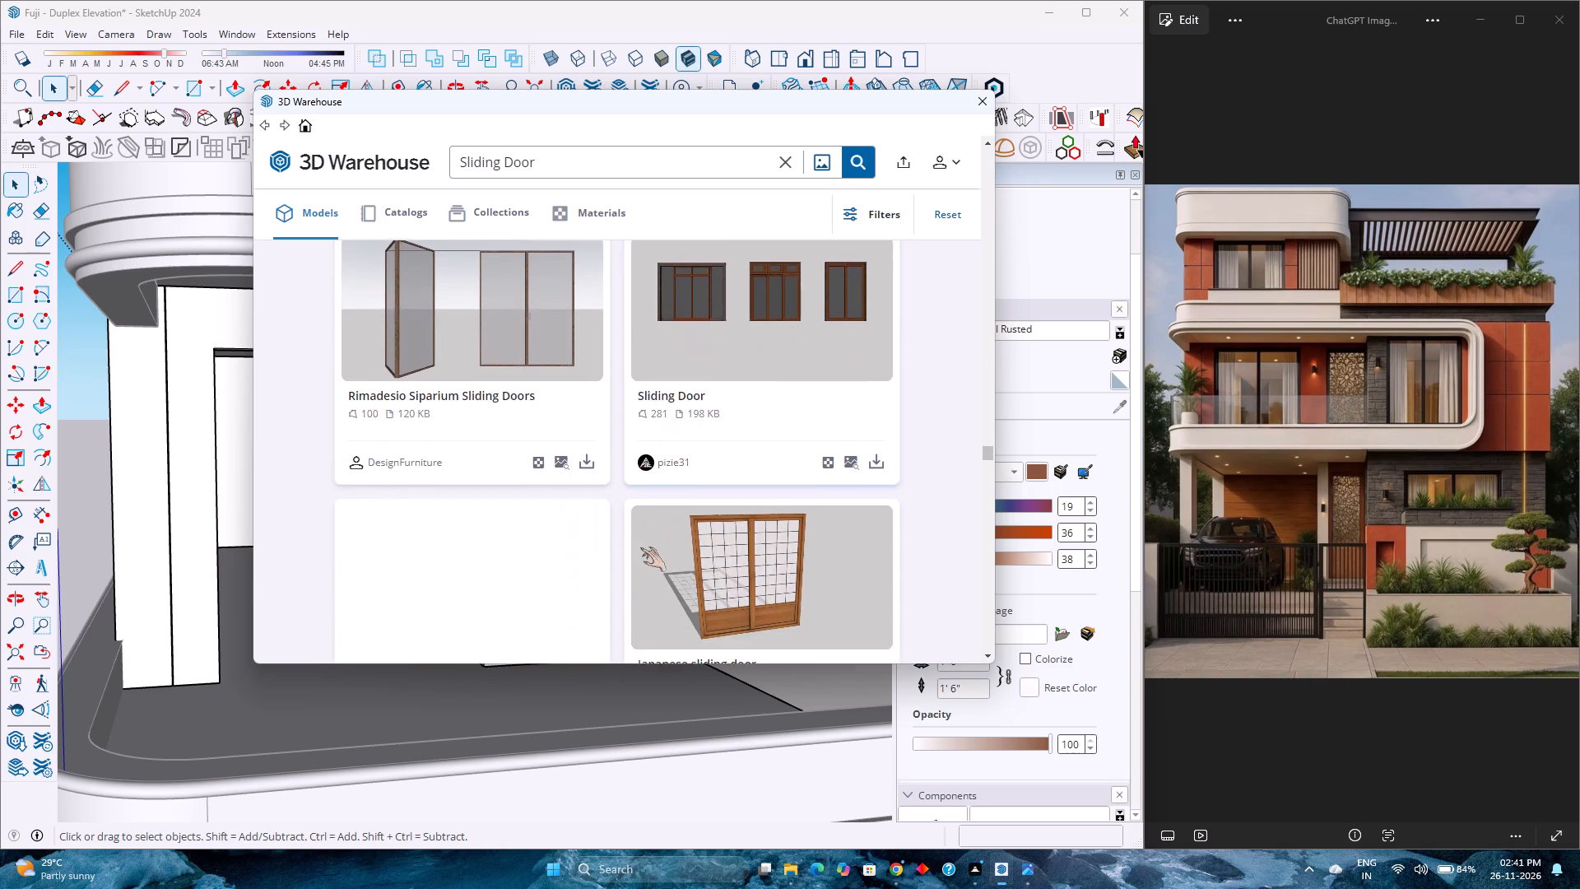
{"action": "scroll", "coordinate": [640, 547], "scroll_direction": "down", "scroll_amount": 10}
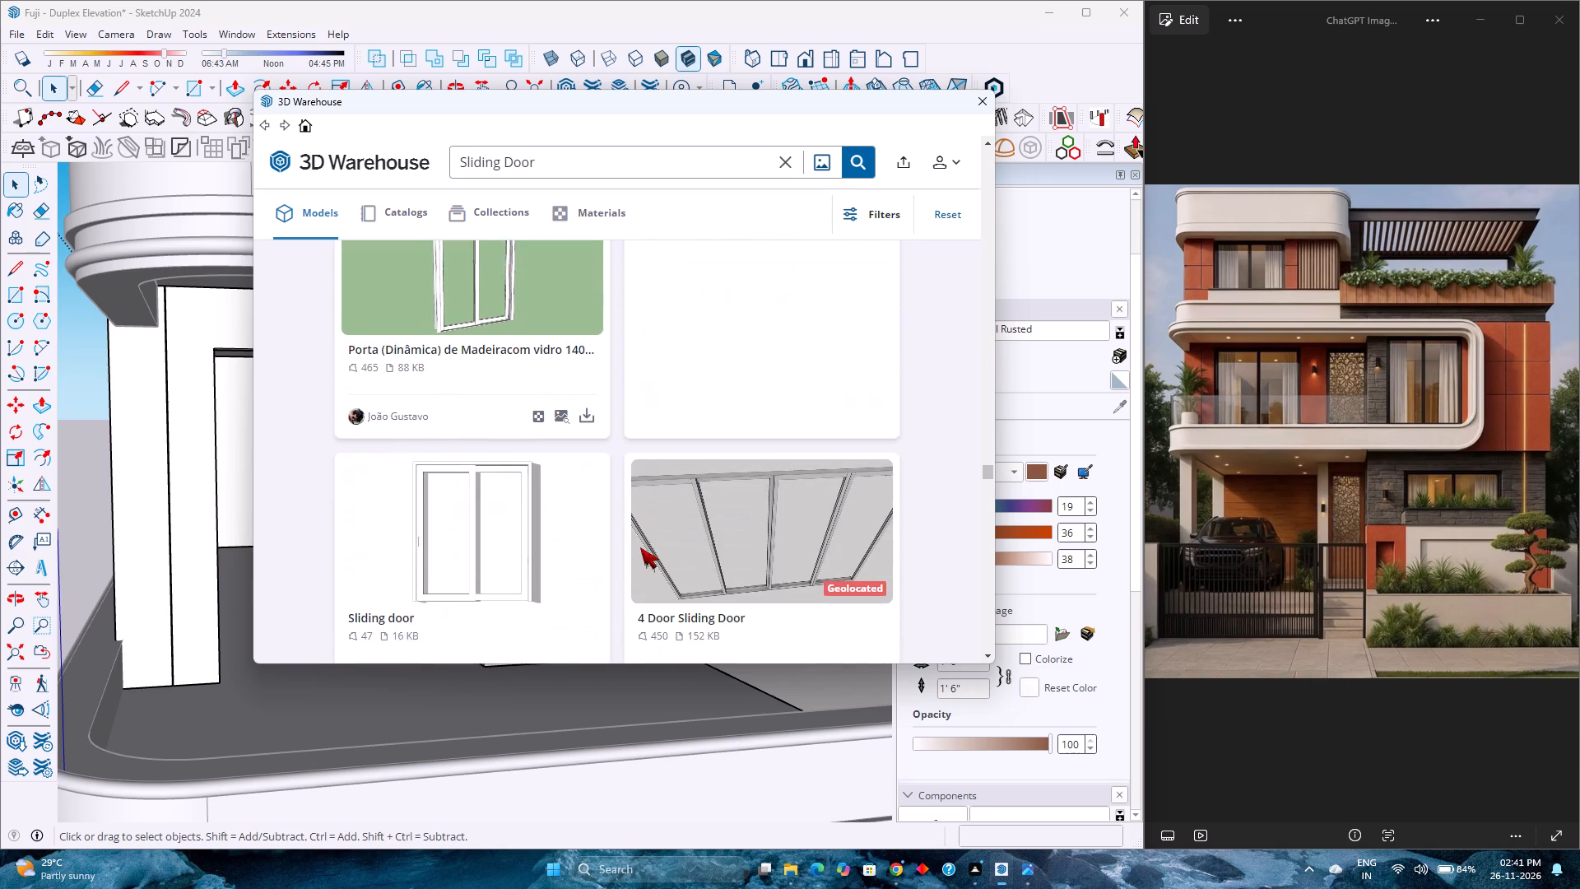
{"action": "scroll", "coordinate": [623, 543], "scroll_direction": "down", "scroll_amount": 6}
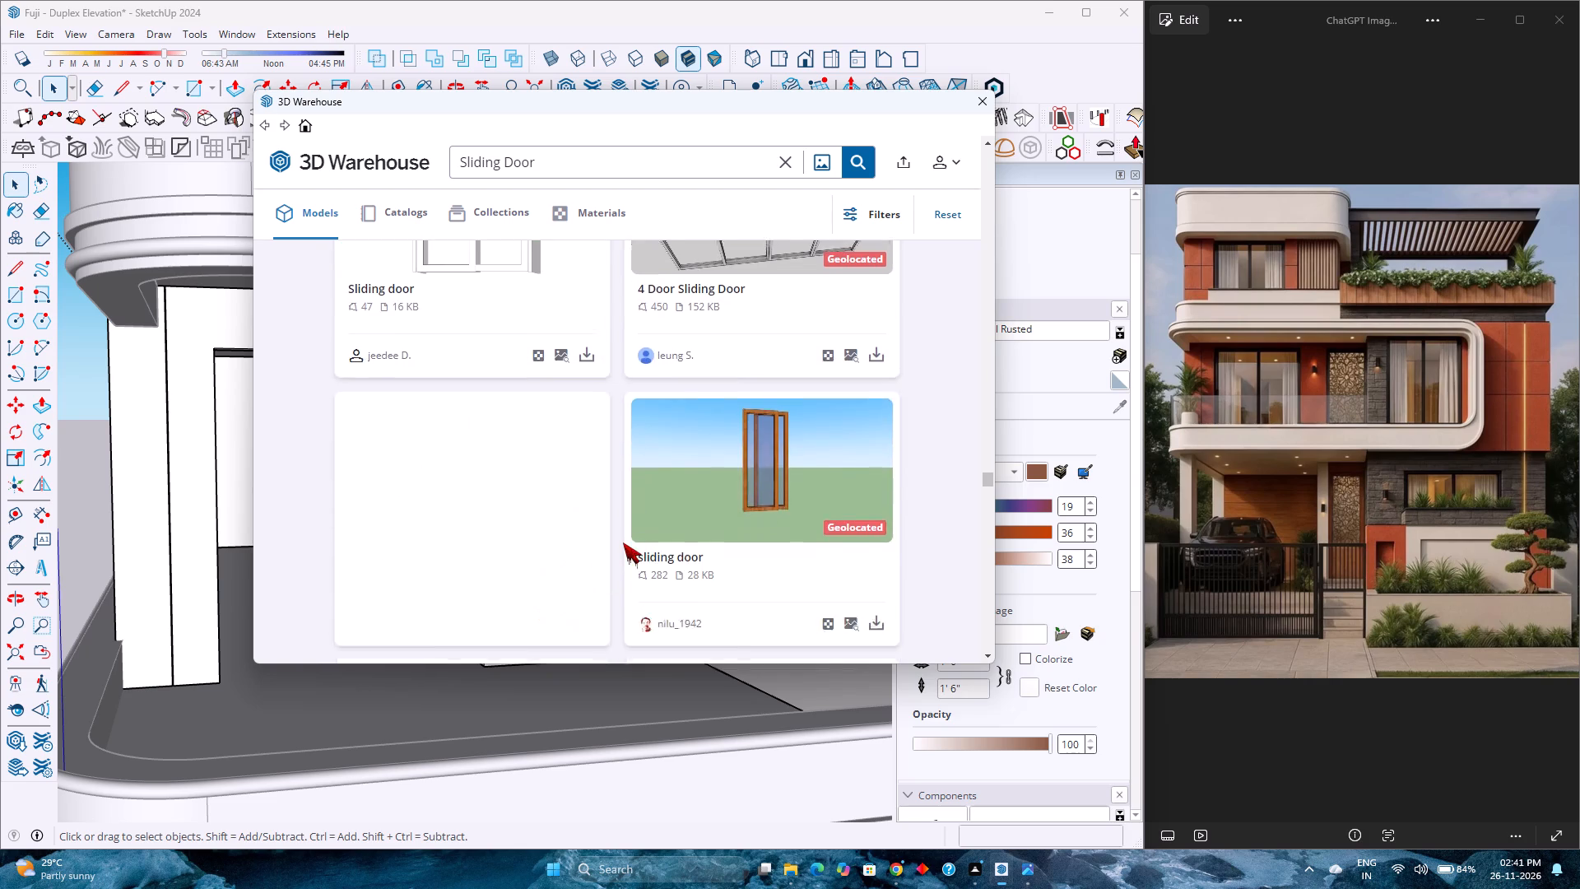
{"action": "scroll", "coordinate": [620, 540], "scroll_direction": "down", "scroll_amount": 4}
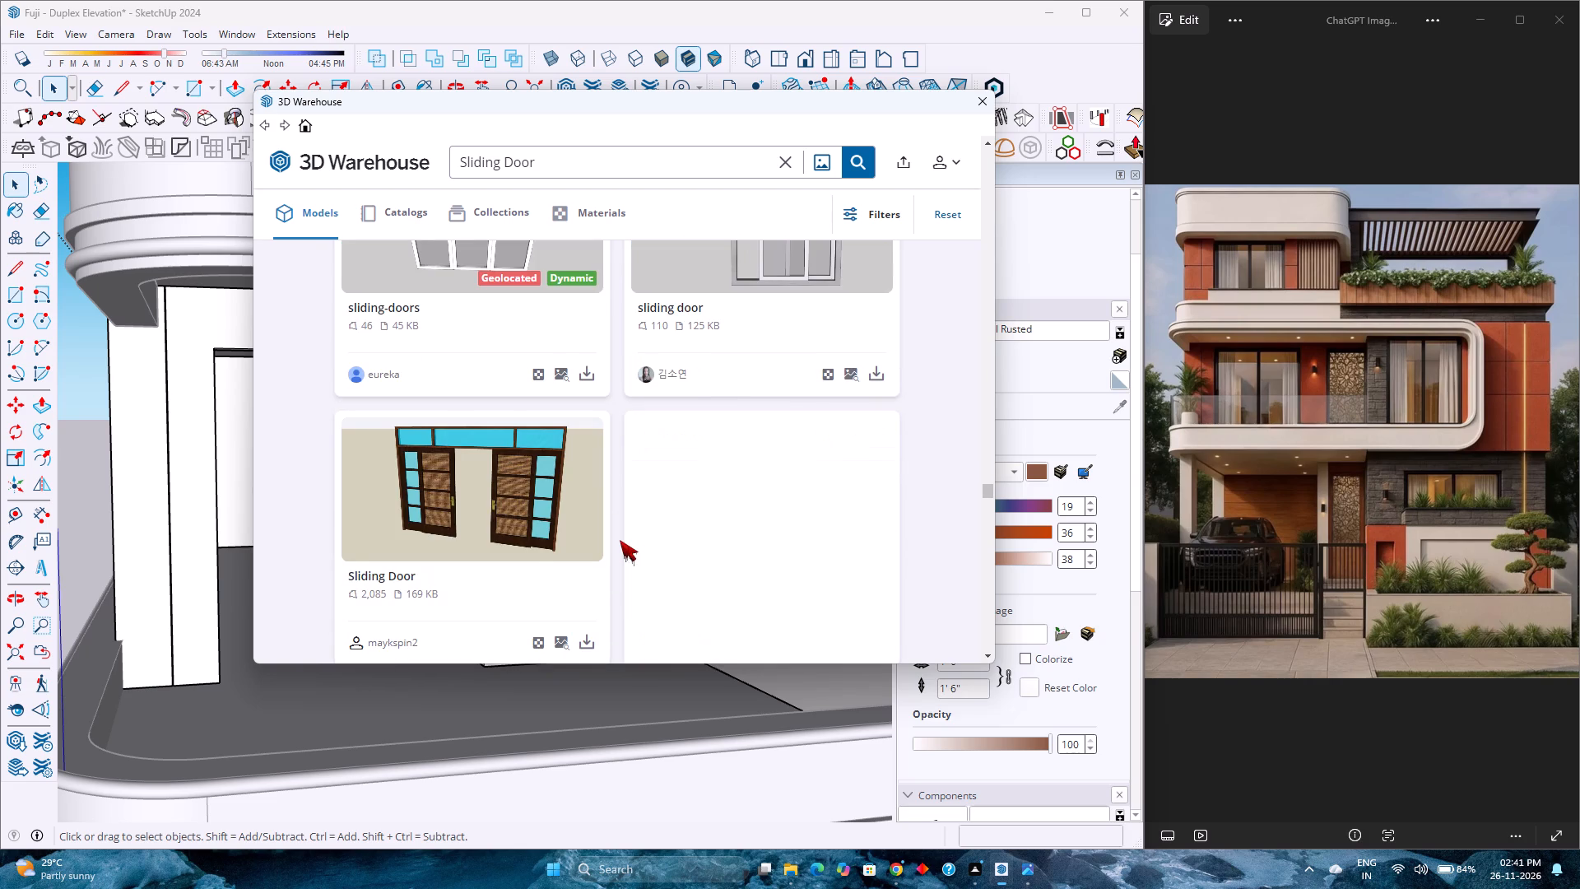
{"action": "scroll", "coordinate": [620, 540], "scroll_direction": "down", "scroll_amount": 6}
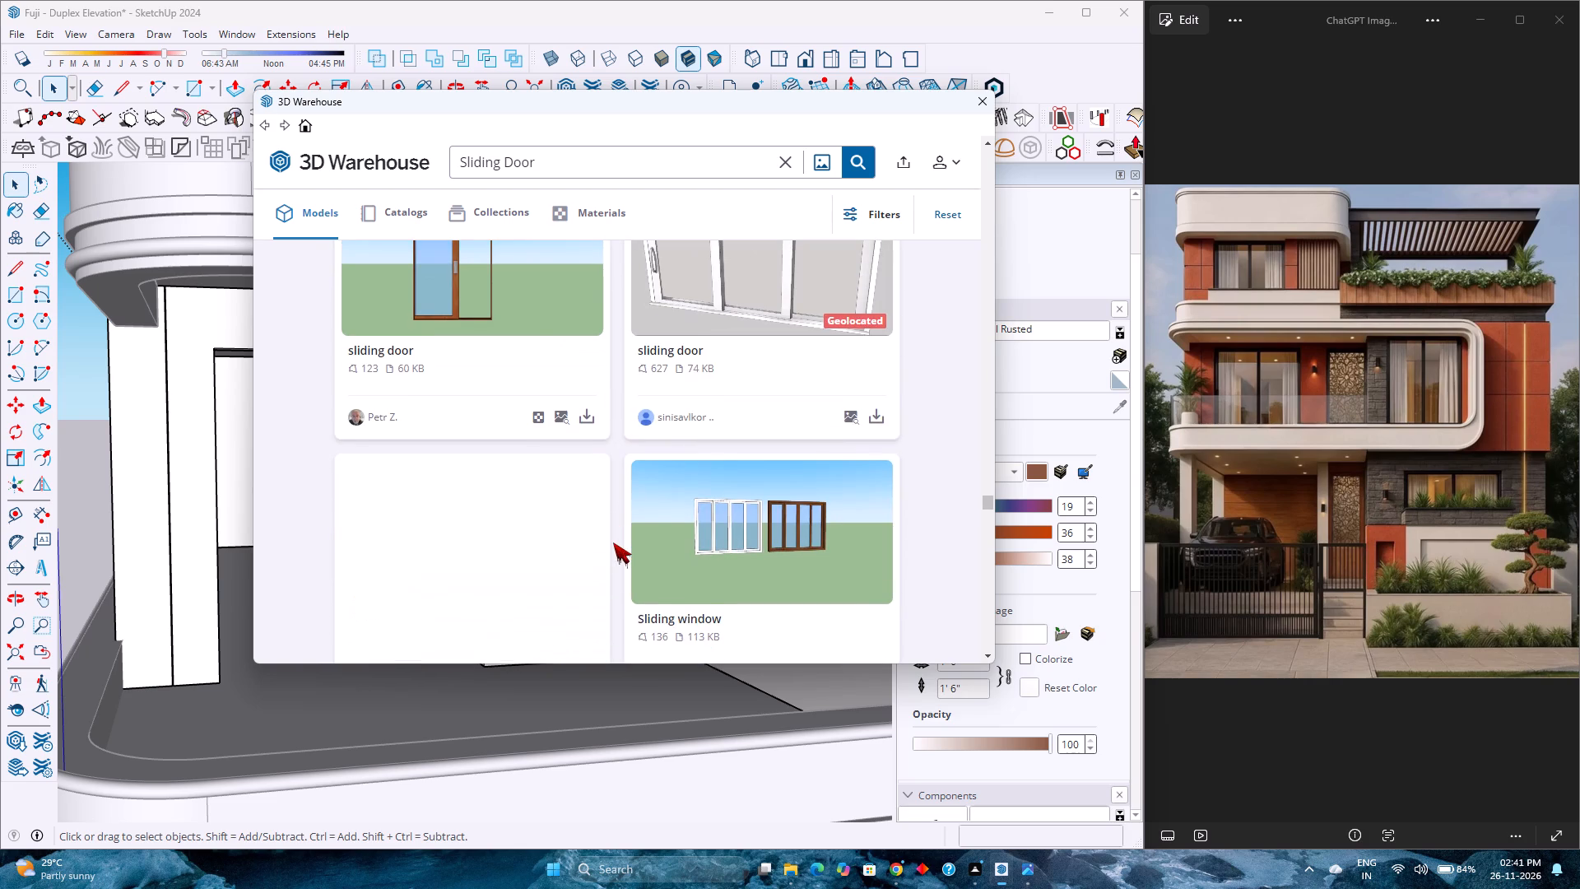
{"action": "scroll", "coordinate": [619, 536], "scroll_direction": "down", "scroll_amount": 6}
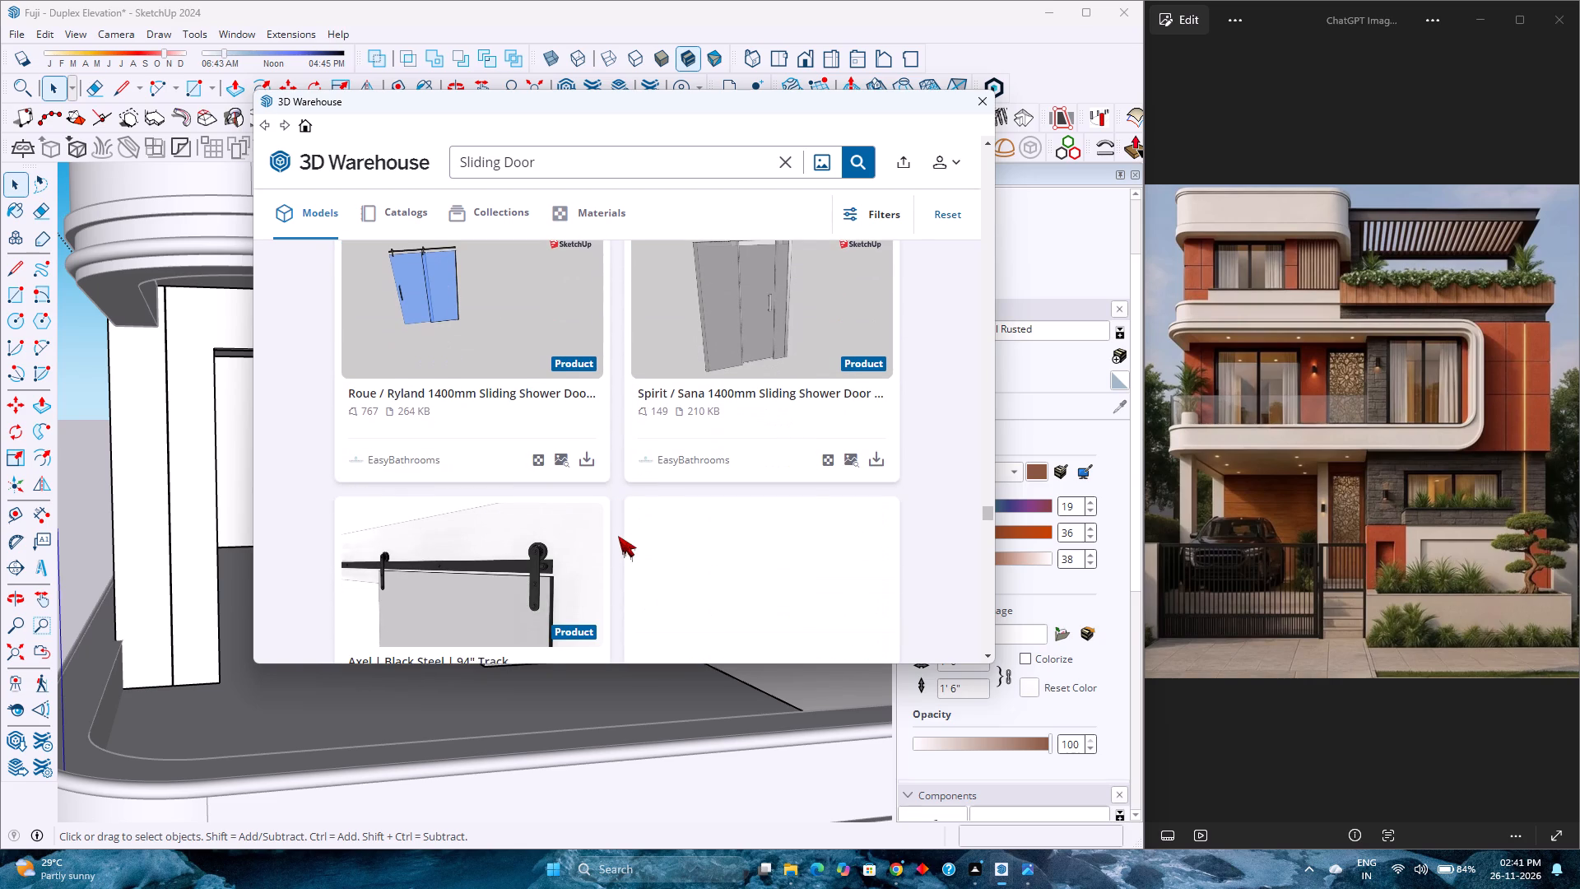
{"action": "scroll", "coordinate": [617, 536], "scroll_direction": "up", "scroll_amount": 3}
{"action": "scroll", "coordinate": [617, 536], "scroll_direction": "down", "scroll_amount": 2}
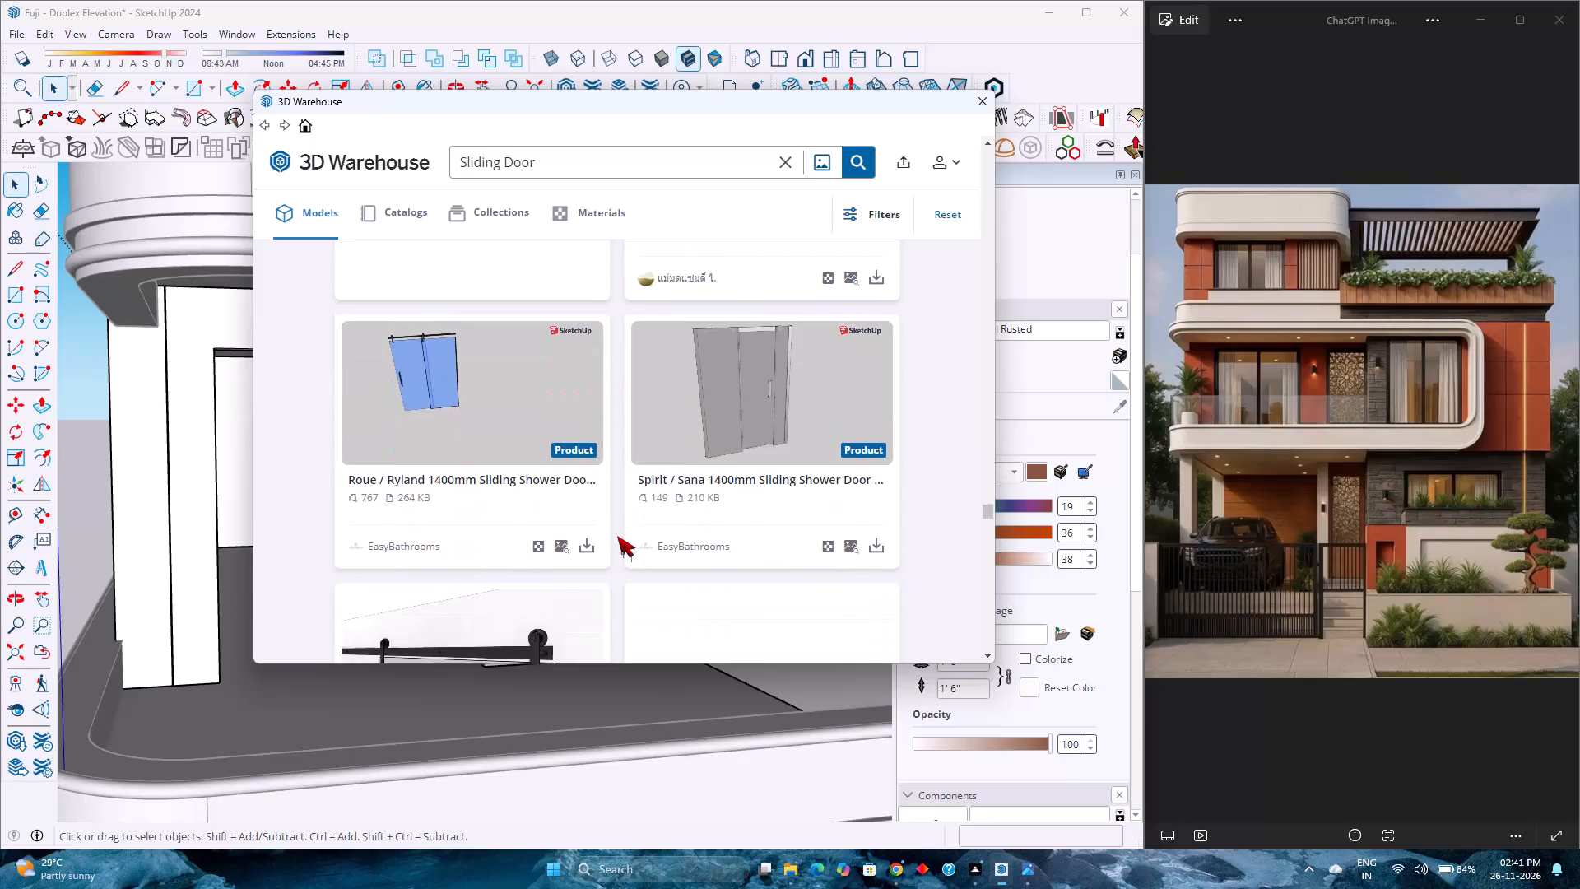
{"action": "scroll", "coordinate": [617, 536], "scroll_direction": "down", "scroll_amount": 6}
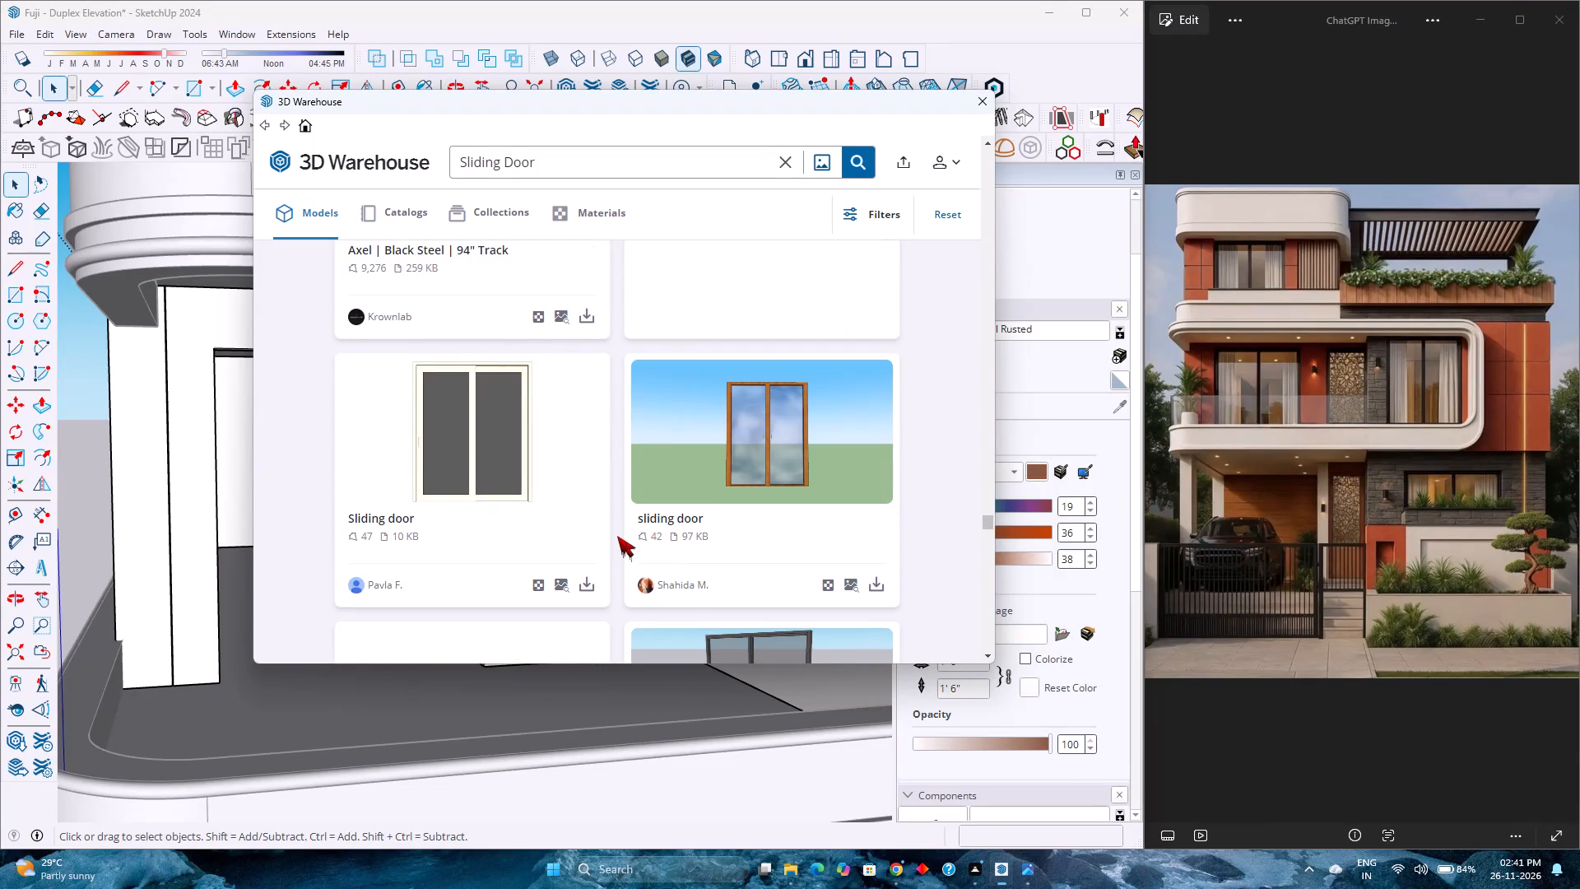
{"action": "scroll", "coordinate": [617, 536], "scroll_direction": "down", "scroll_amount": 6}
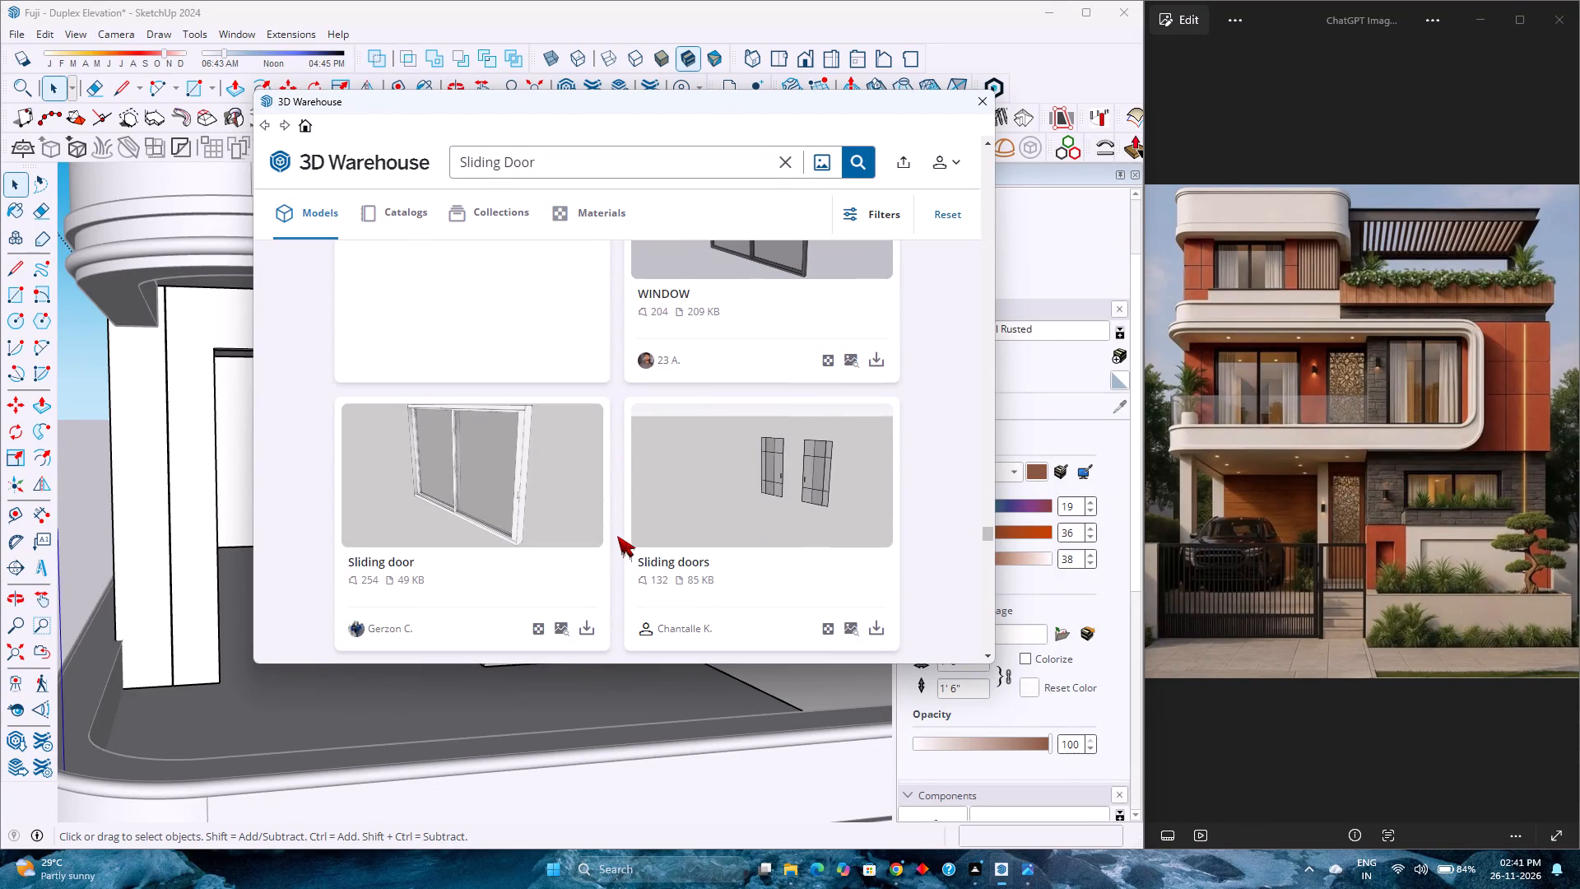
Browse back through the Sliding Door models for a two-panel glass door suited to the first-floor balcony opening.
{"action": "scroll", "coordinate": [616, 536], "scroll_direction": "up", "scroll_amount": 2}
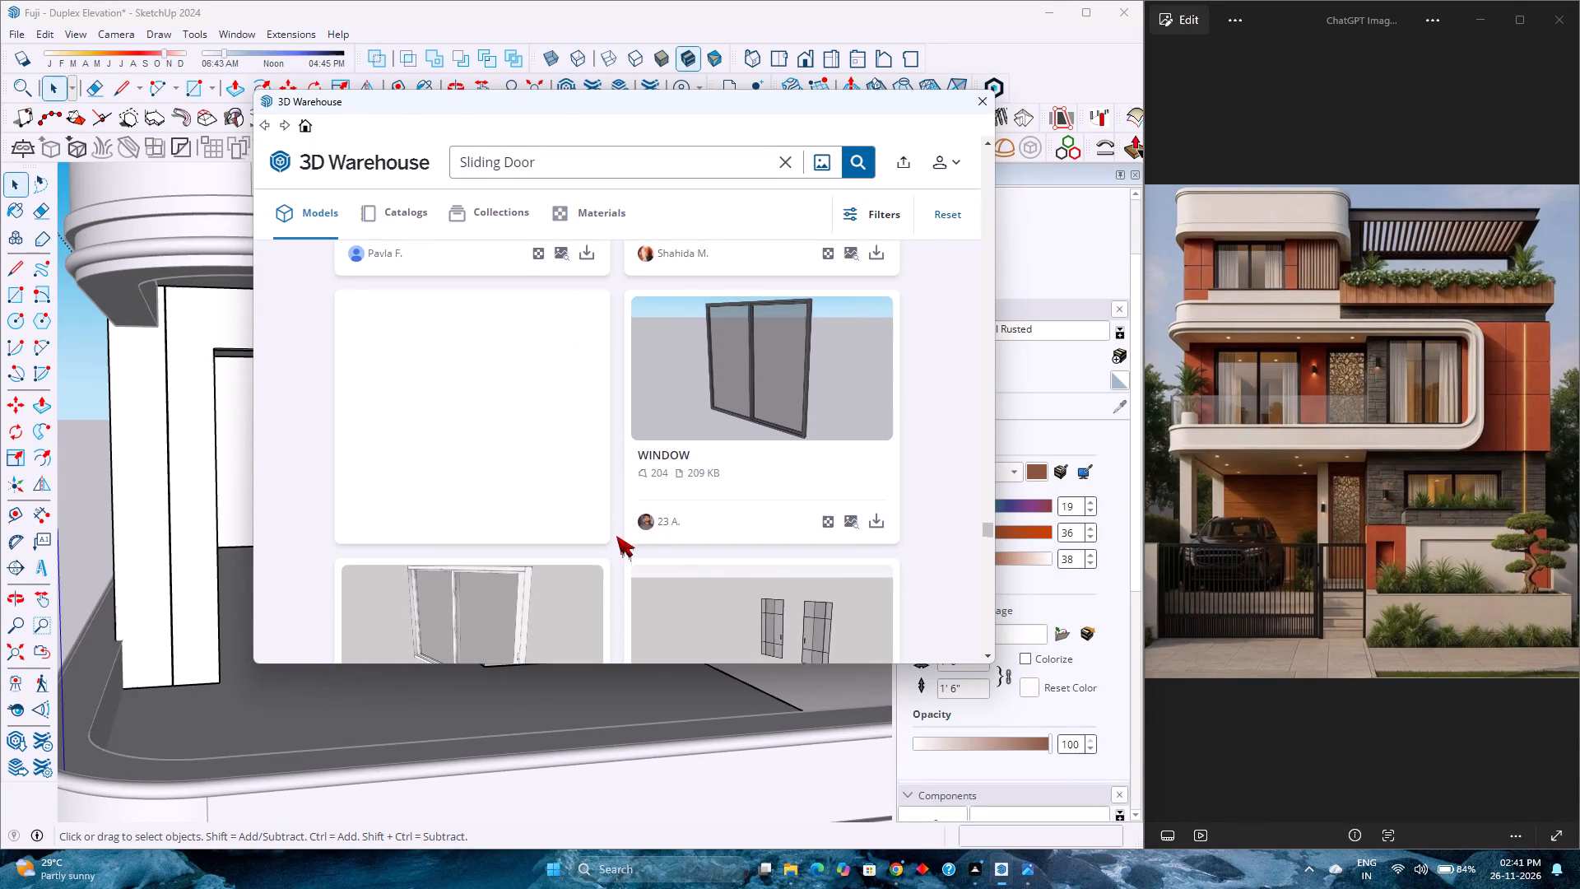
{"action": "scroll", "coordinate": [616, 536], "scroll_direction": "up", "scroll_amount": 1}
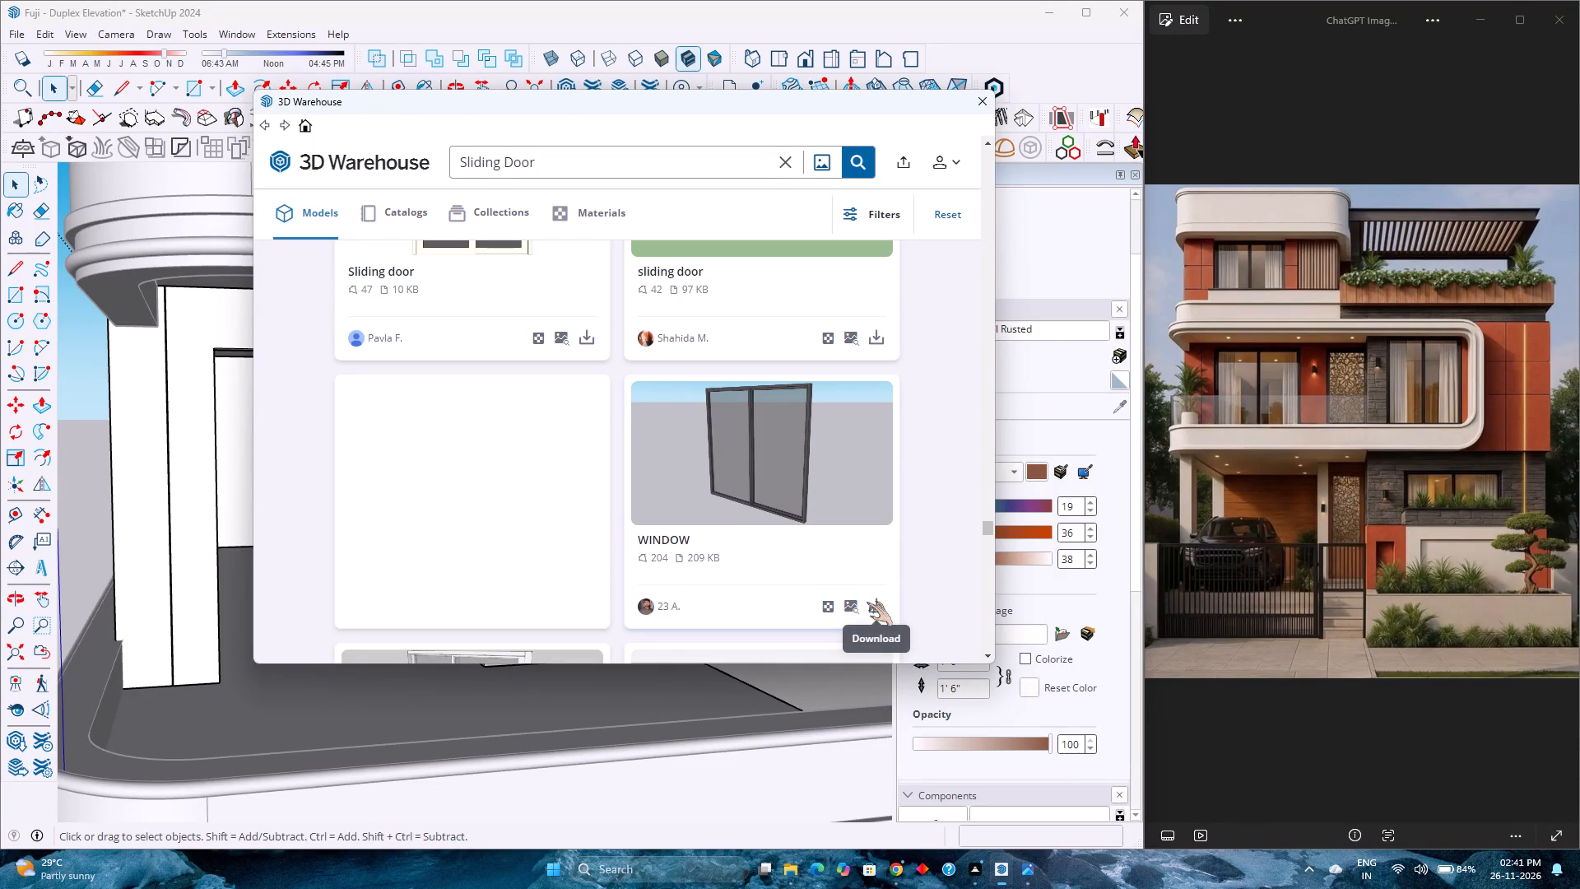
{"action": "scroll", "coordinate": [583, 514], "scroll_direction": "up", "scroll_amount": 9}
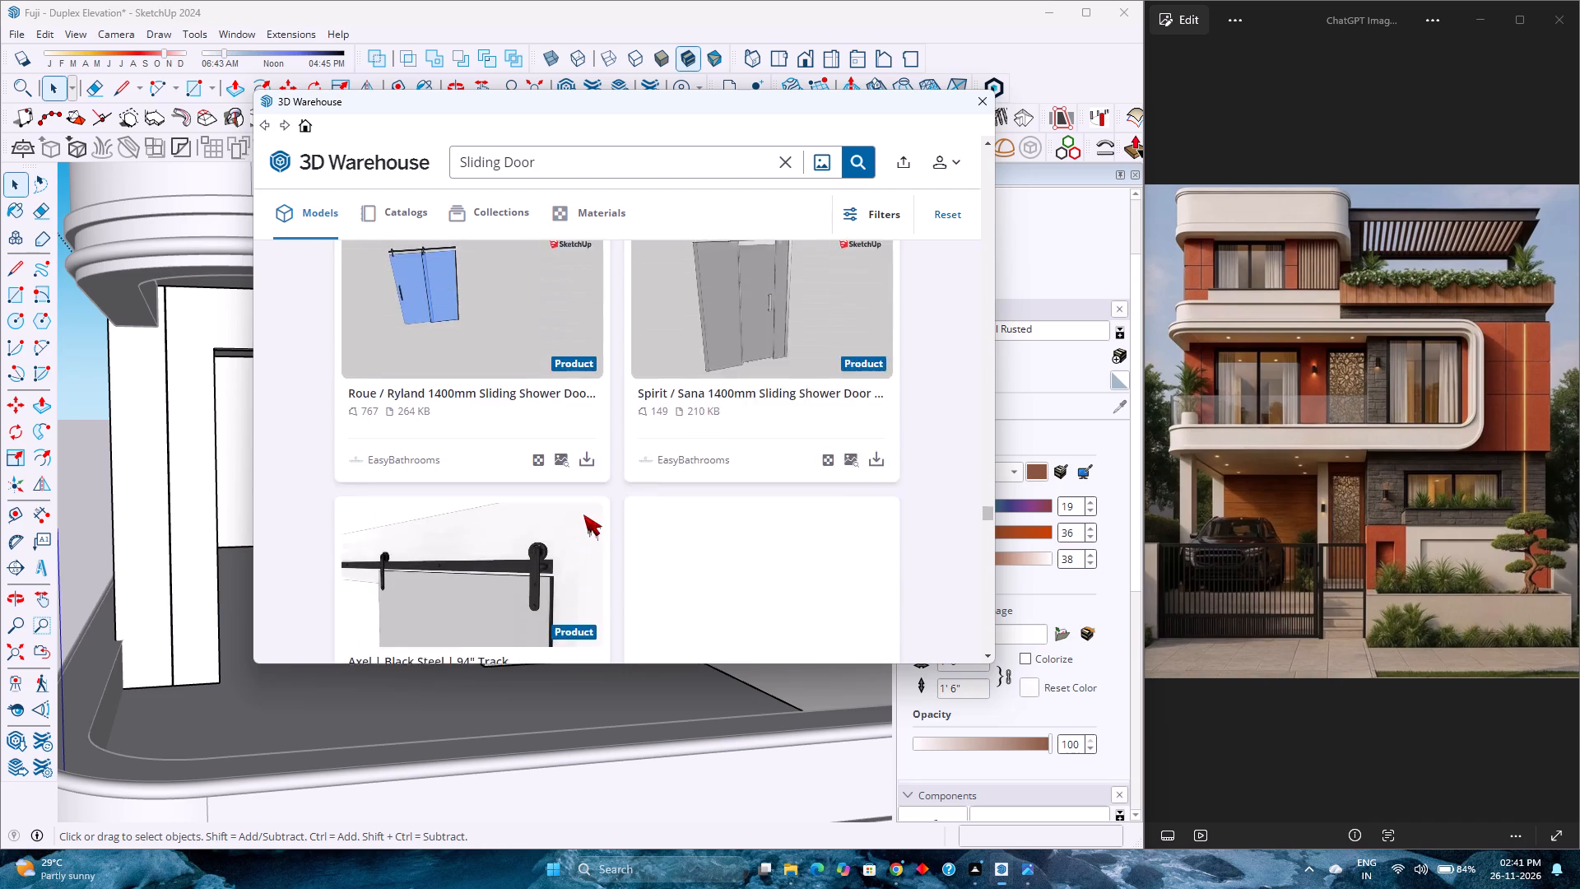
{"action": "scroll", "coordinate": [583, 514], "scroll_direction": "up", "scroll_amount": 20}
{"action": "scroll", "coordinate": [583, 514], "scroll_direction": "up", "scroll_amount": 3}
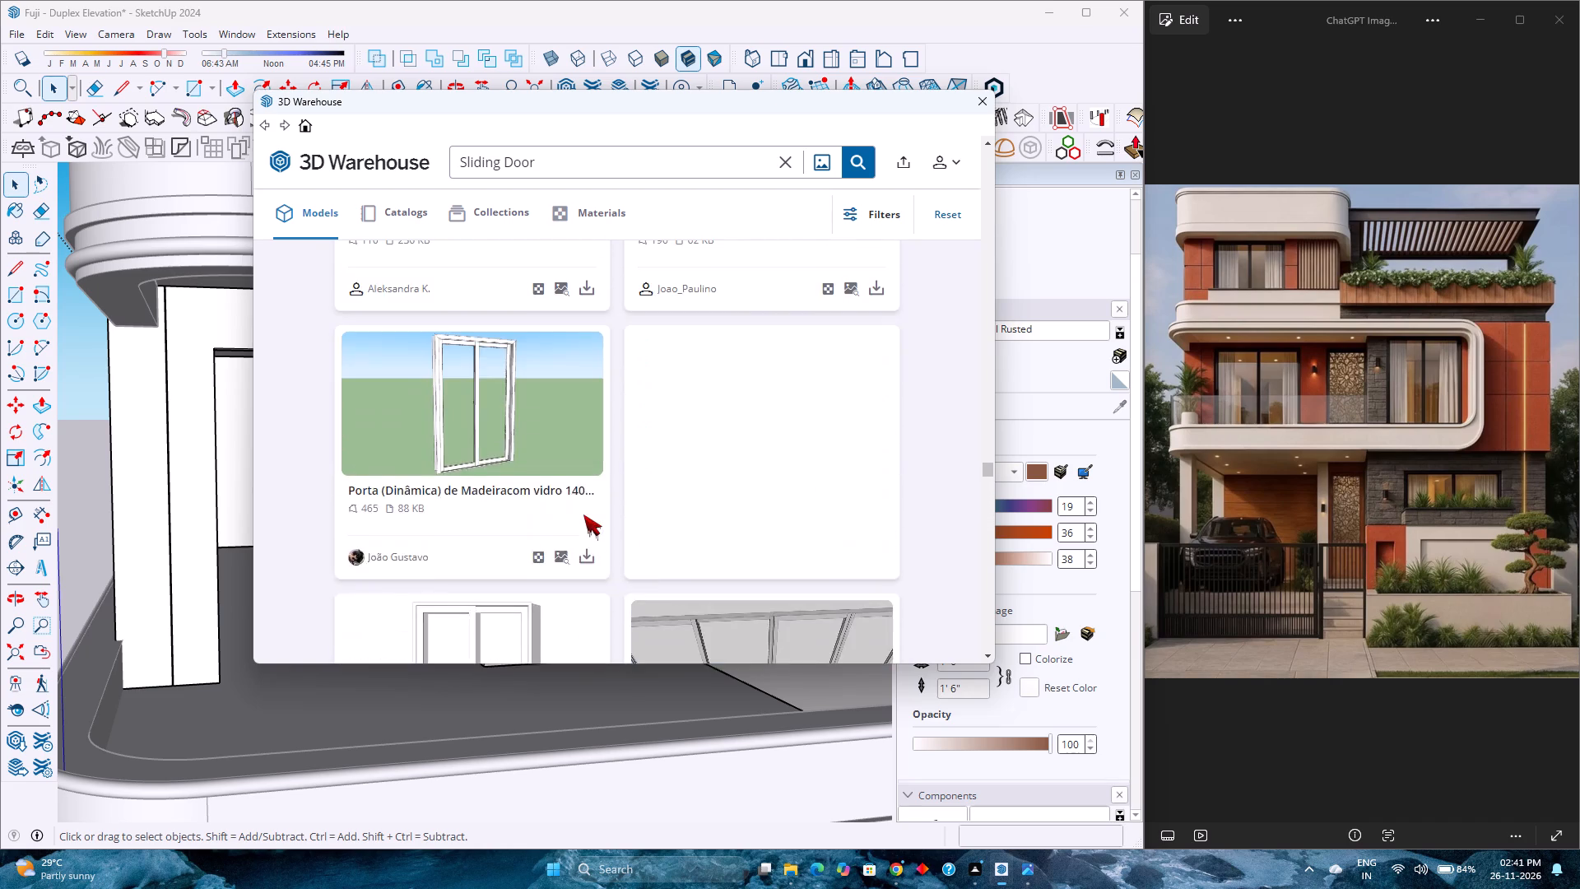
{"action": "scroll", "coordinate": [583, 514], "scroll_direction": "down", "scroll_amount": 10}
{"action": "scroll", "coordinate": [583, 514], "scroll_direction": "up", "scroll_amount": 12}
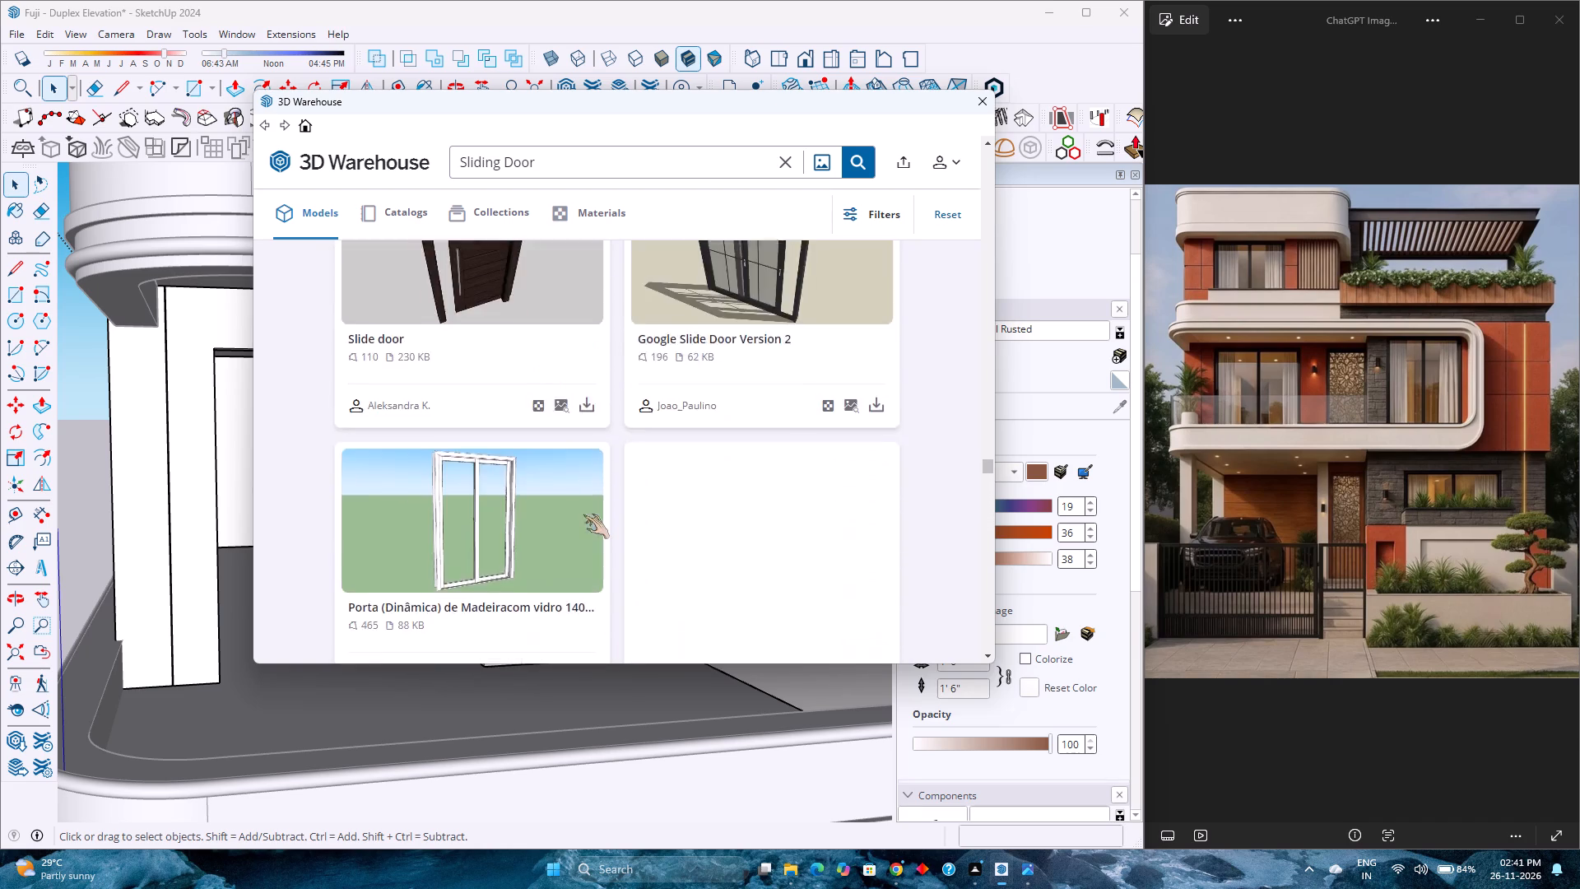
{"action": "scroll", "coordinate": [583, 514], "scroll_direction": "up", "scroll_amount": 19}
{"action": "scroll", "coordinate": [583, 514], "scroll_direction": "up", "scroll_amount": 15}
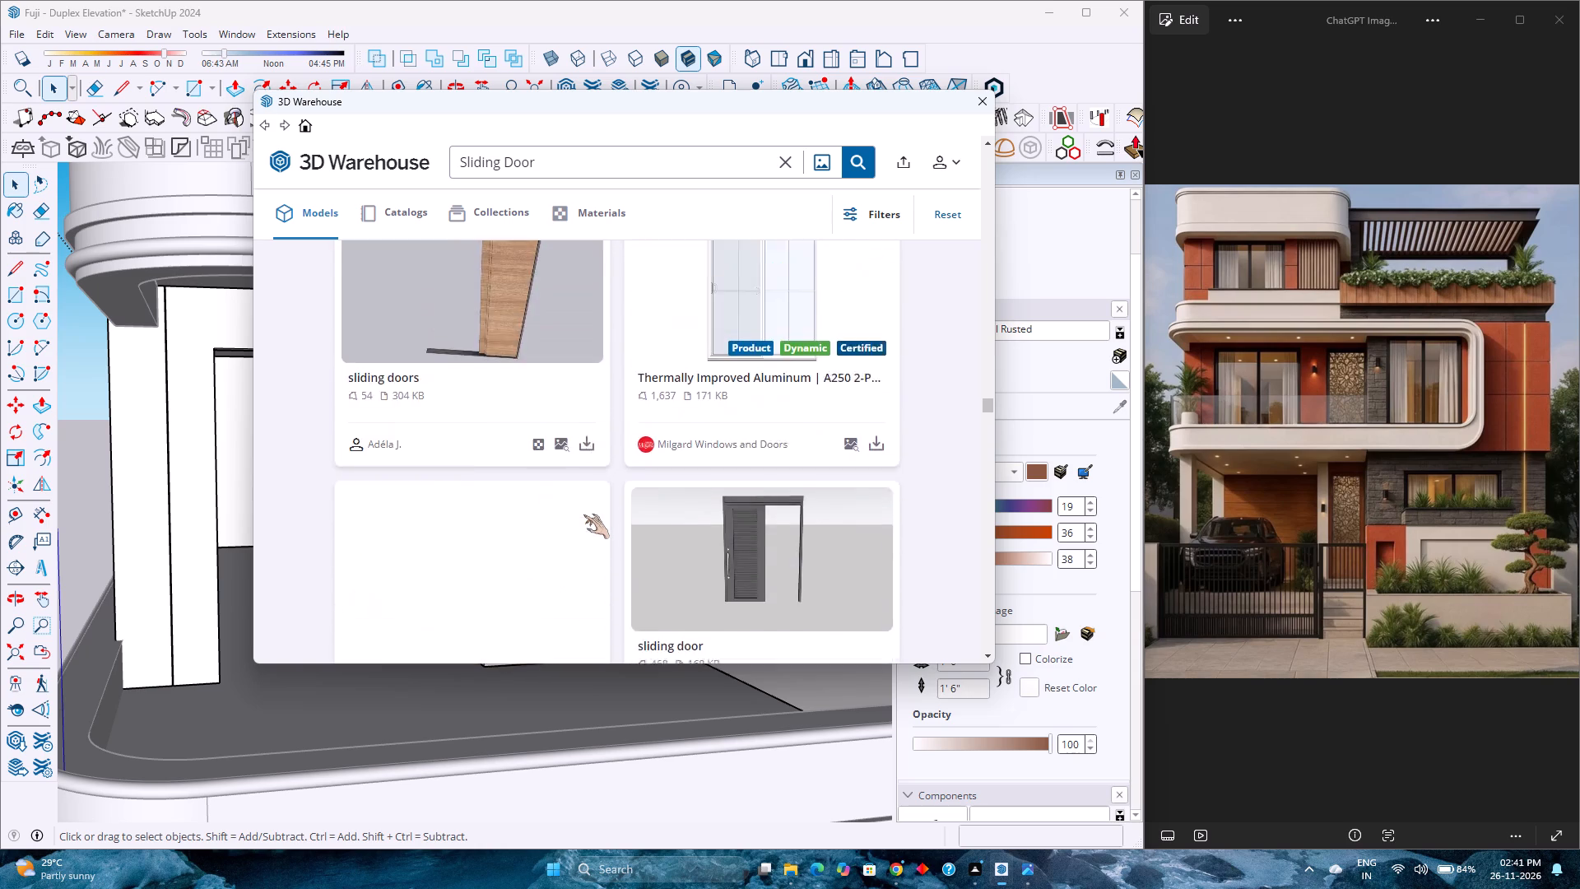
{"action": "scroll", "coordinate": [583, 514], "scroll_direction": "up", "scroll_amount": 19}
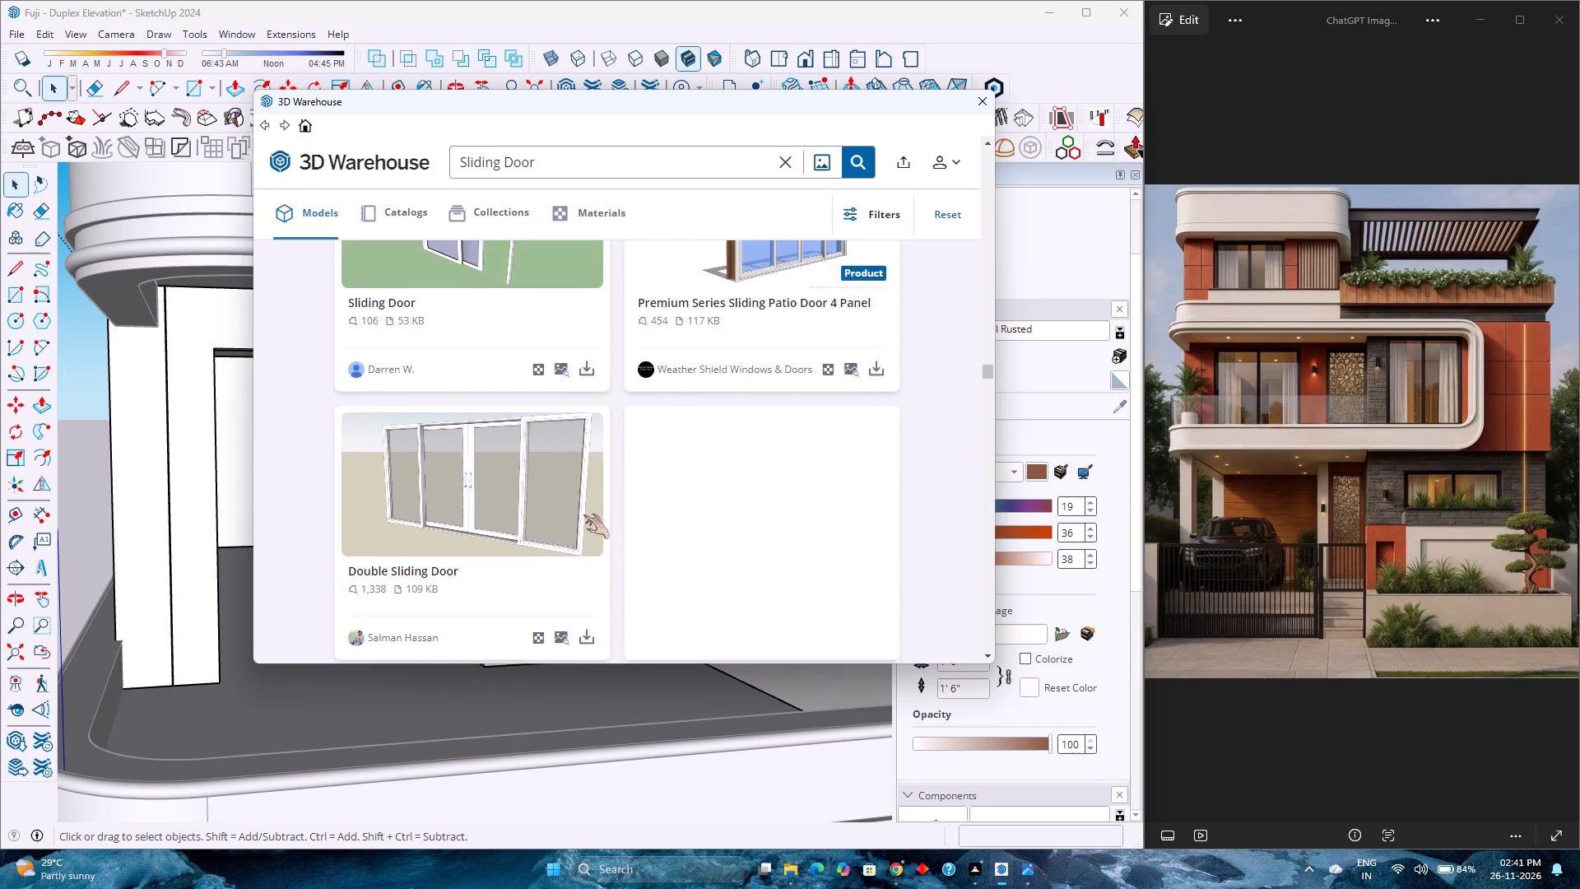
{"action": "scroll", "coordinate": [583, 514], "scroll_direction": "up", "scroll_amount": 19}
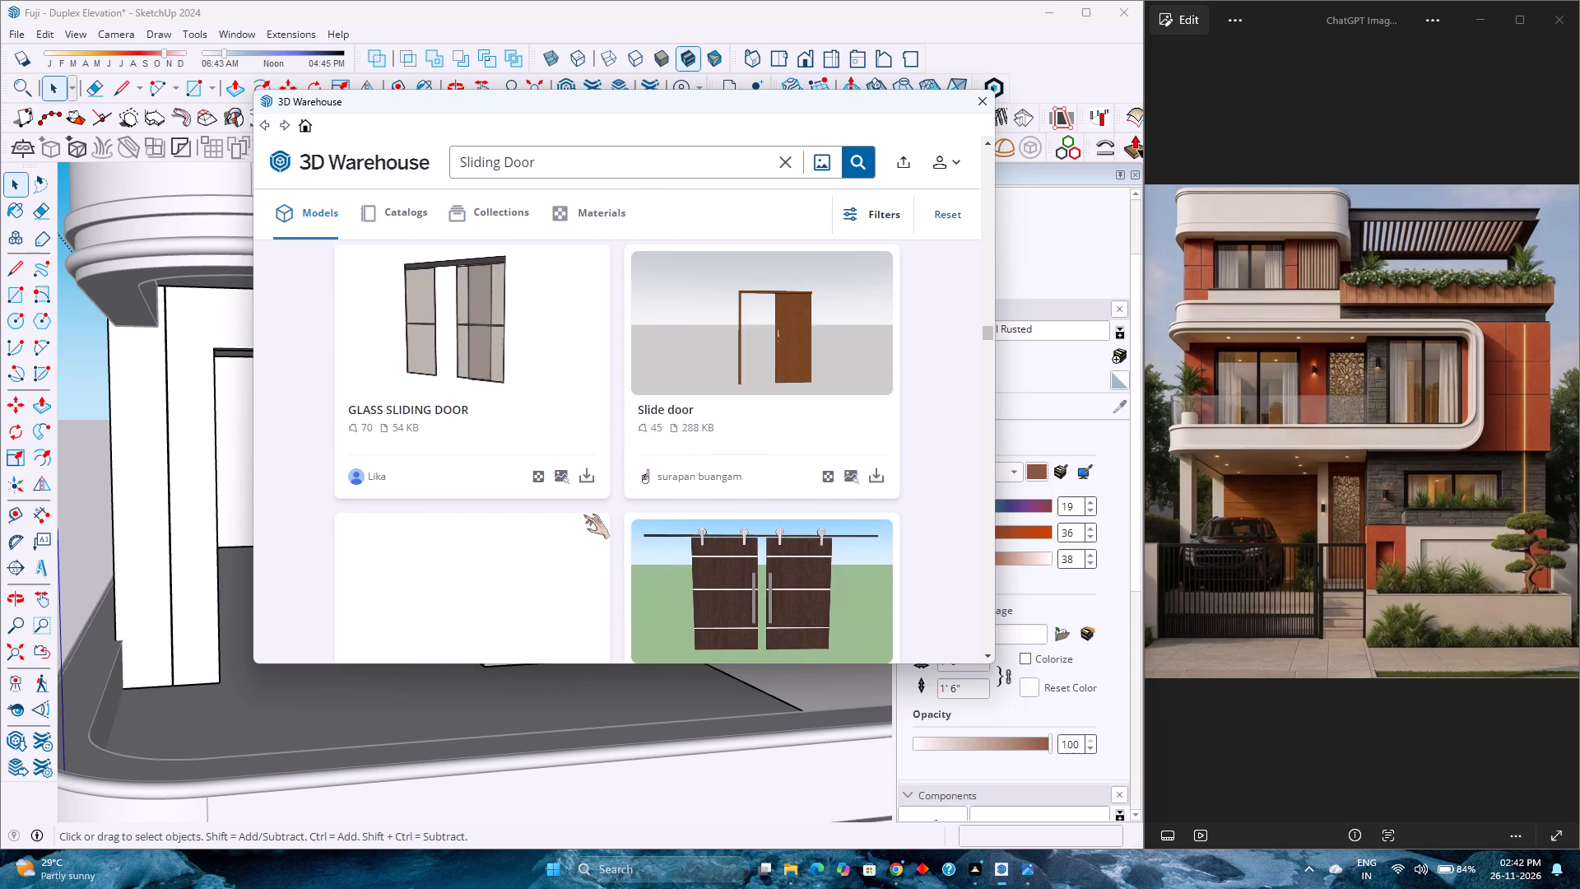
{"action": "scroll", "coordinate": [583, 514], "scroll_direction": "up", "scroll_amount": 8}
{"action": "scroll", "coordinate": [583, 514], "scroll_direction": "down", "scroll_amount": 4}
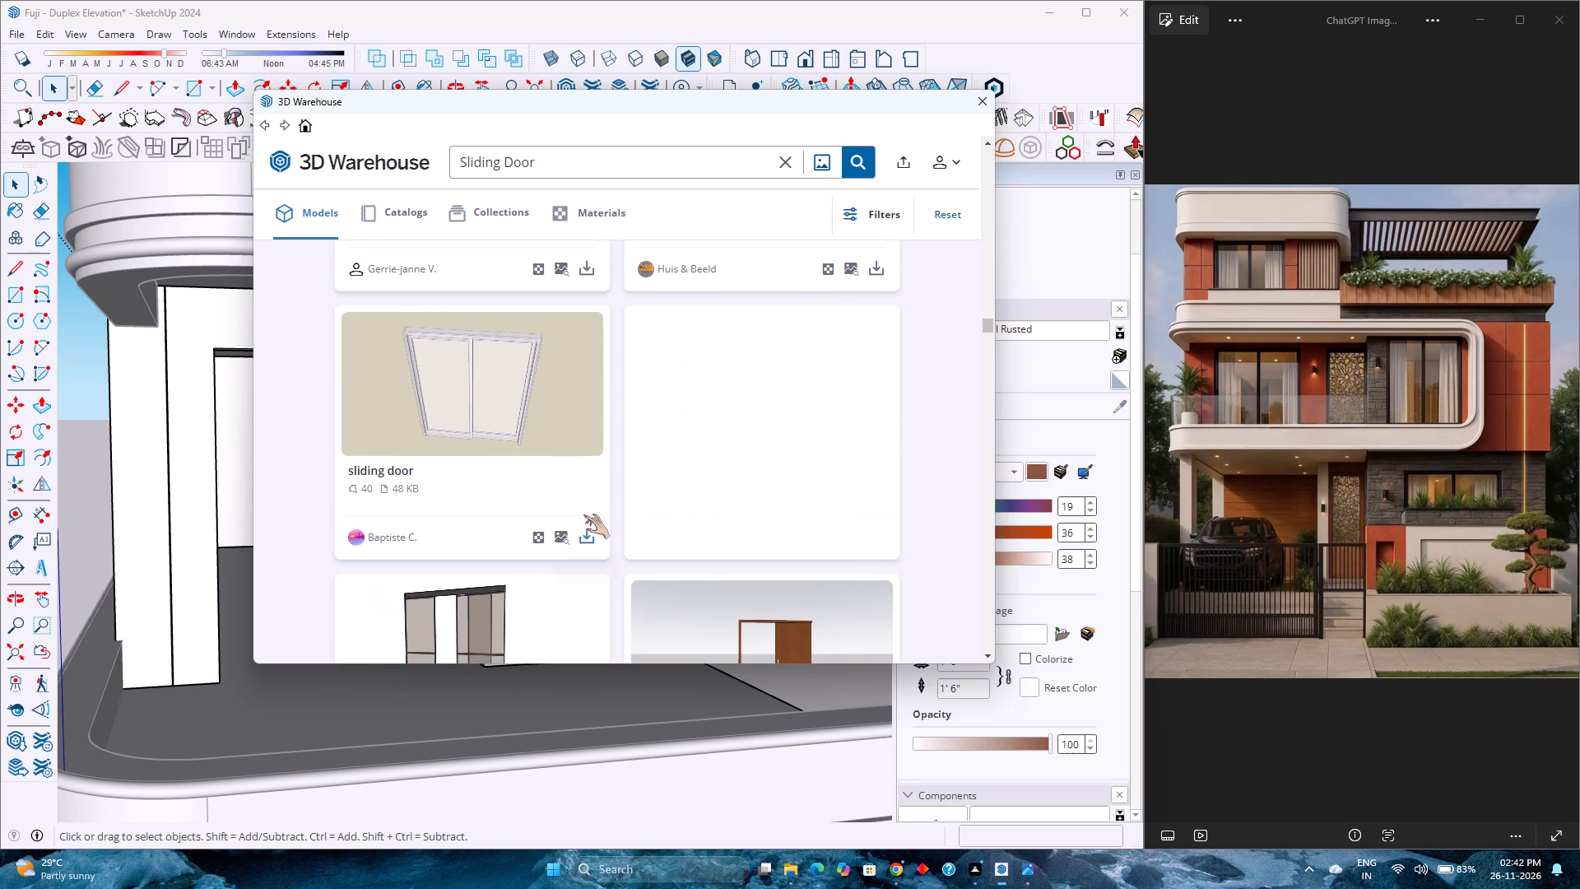
{"action": "scroll", "coordinate": [583, 514], "scroll_direction": "up", "scroll_amount": 9}
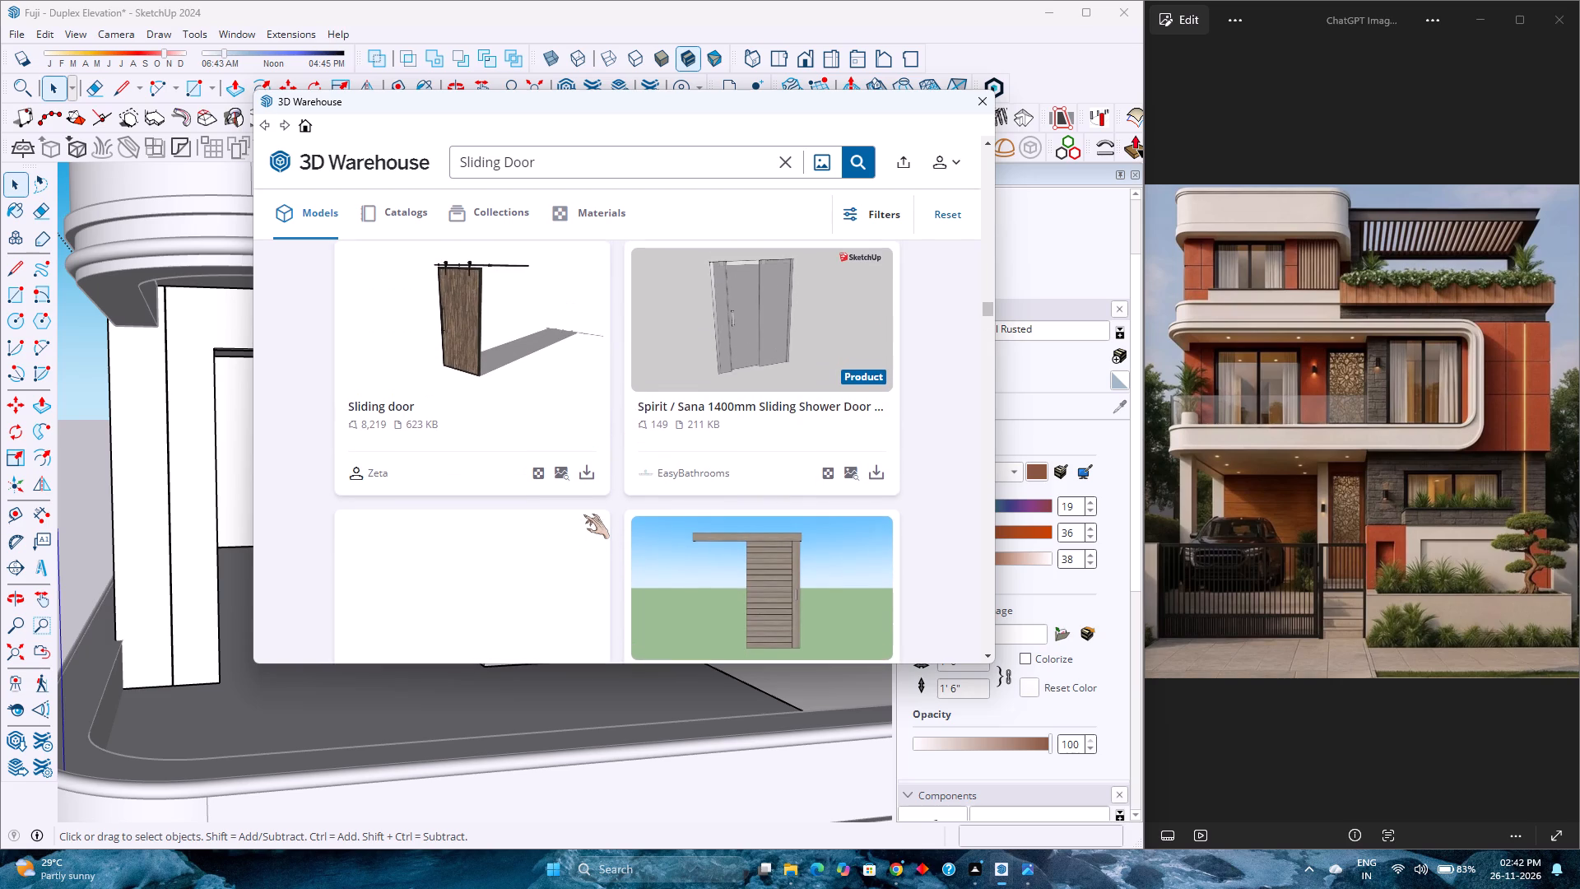
{"action": "scroll", "coordinate": [611, 499], "scroll_direction": "up", "scroll_amount": 5}
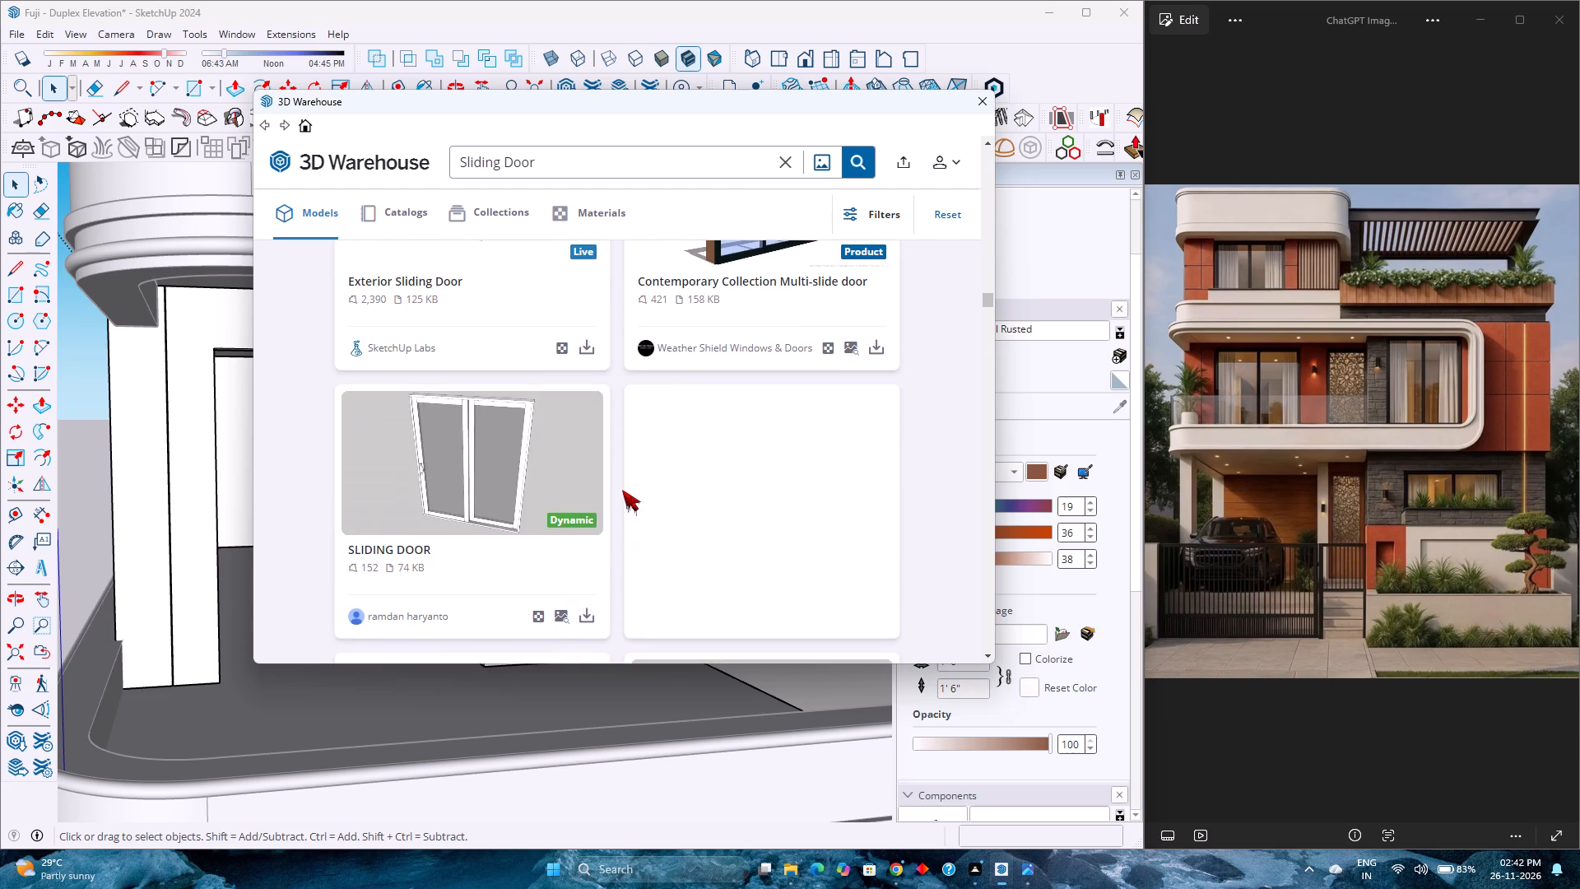
{"action": "scroll", "coordinate": [622, 490], "scroll_direction": "up", "scroll_amount": 4}
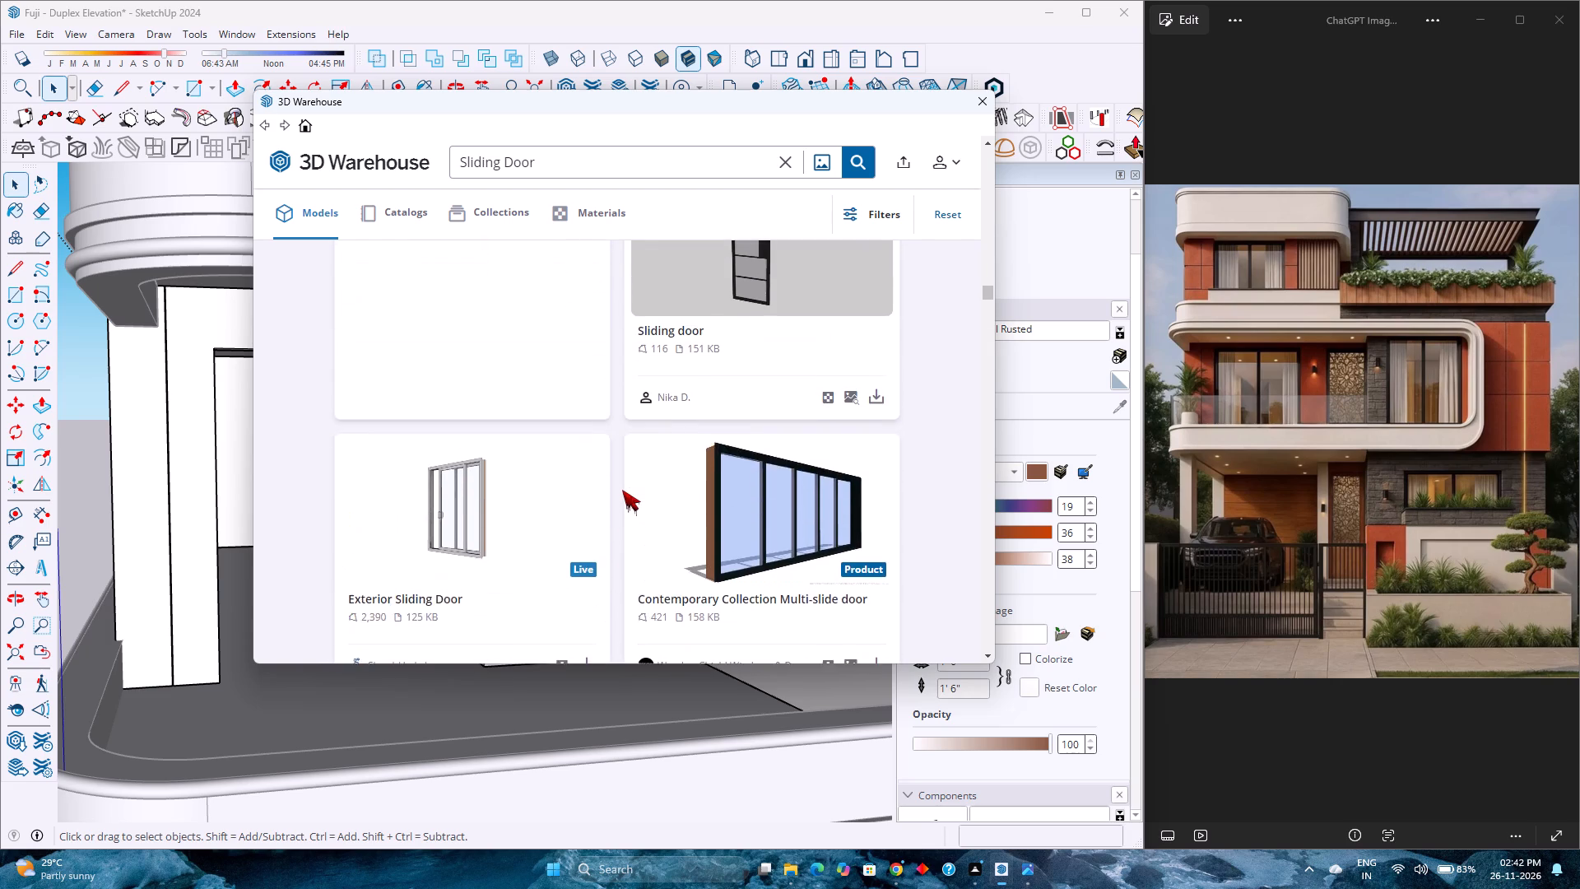
{"action": "scroll", "coordinate": [622, 490], "scroll_direction": "up", "scroll_amount": 14}
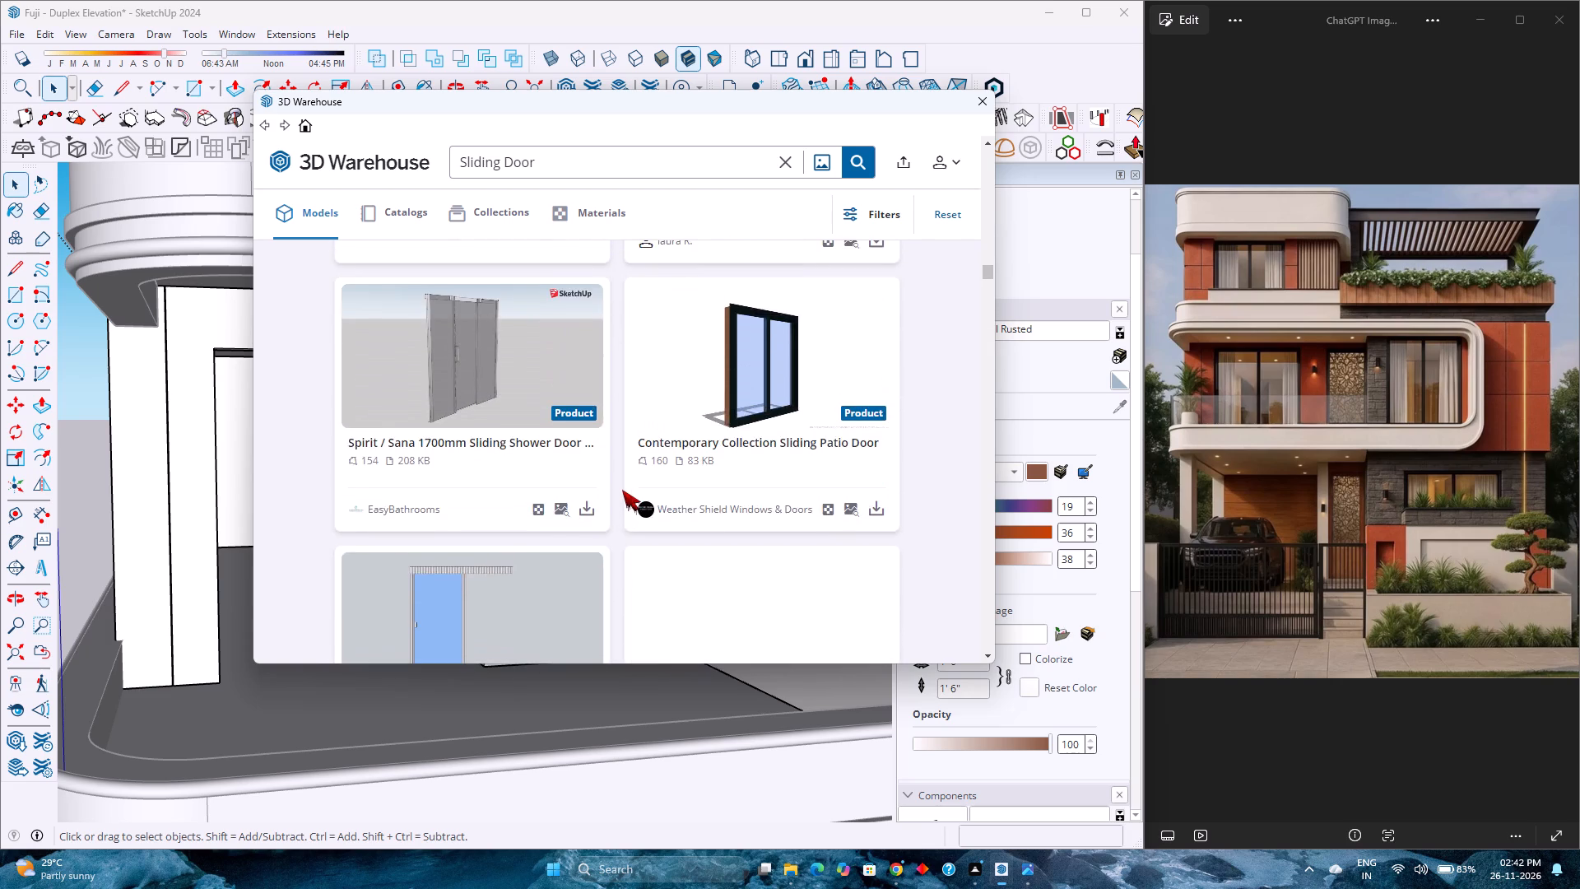
{"action": "scroll", "coordinate": [622, 490], "scroll_direction": "up", "scroll_amount": 12}
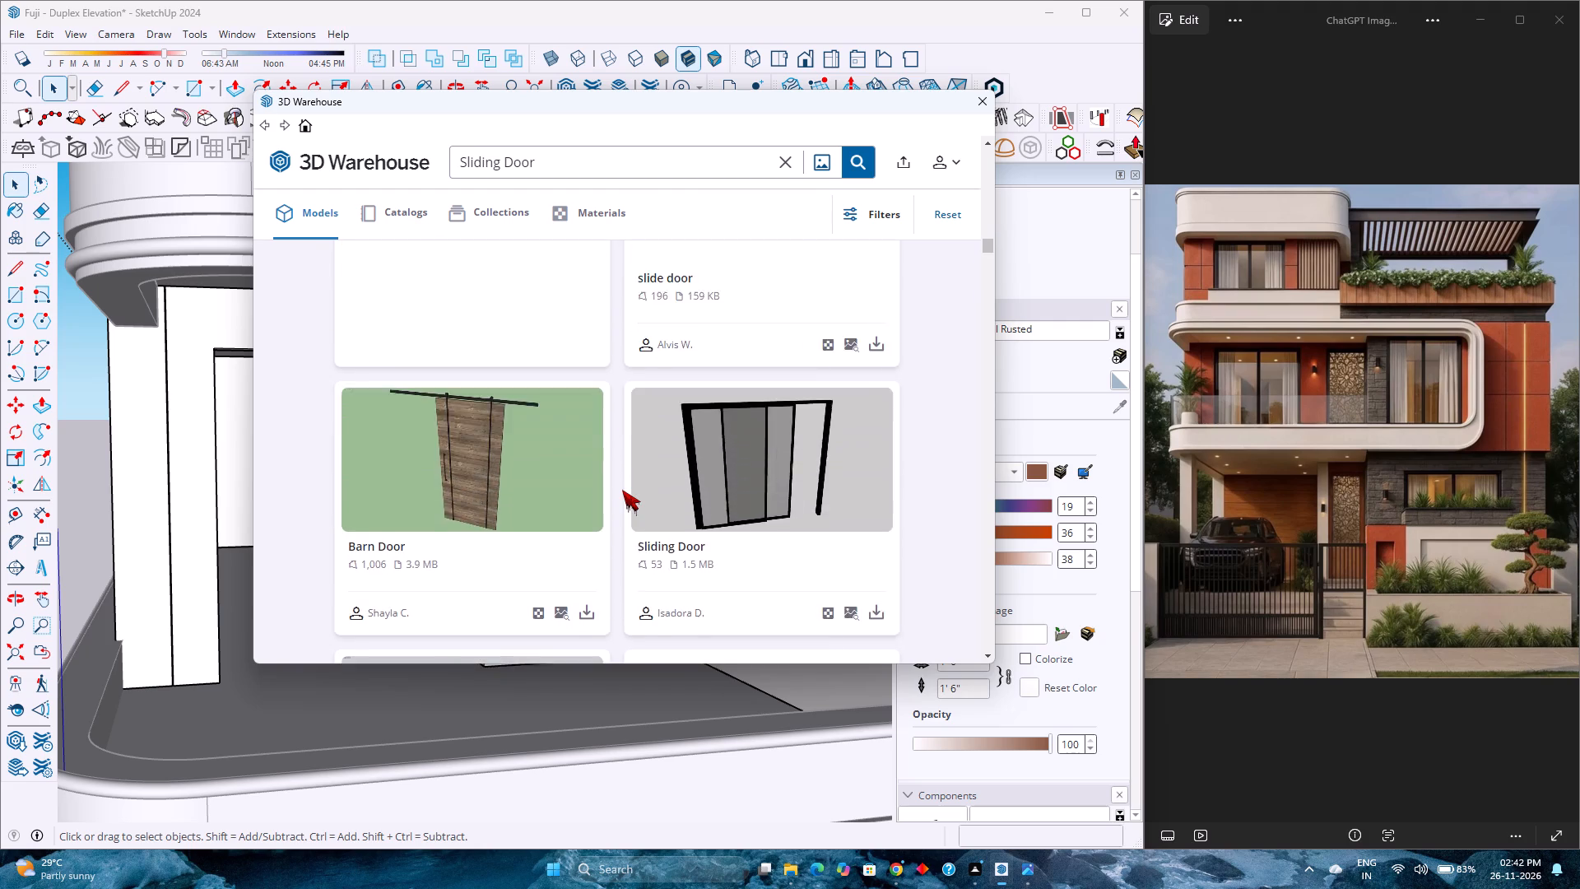
{"action": "scroll", "coordinate": [622, 490], "scroll_direction": "up", "scroll_amount": 6}
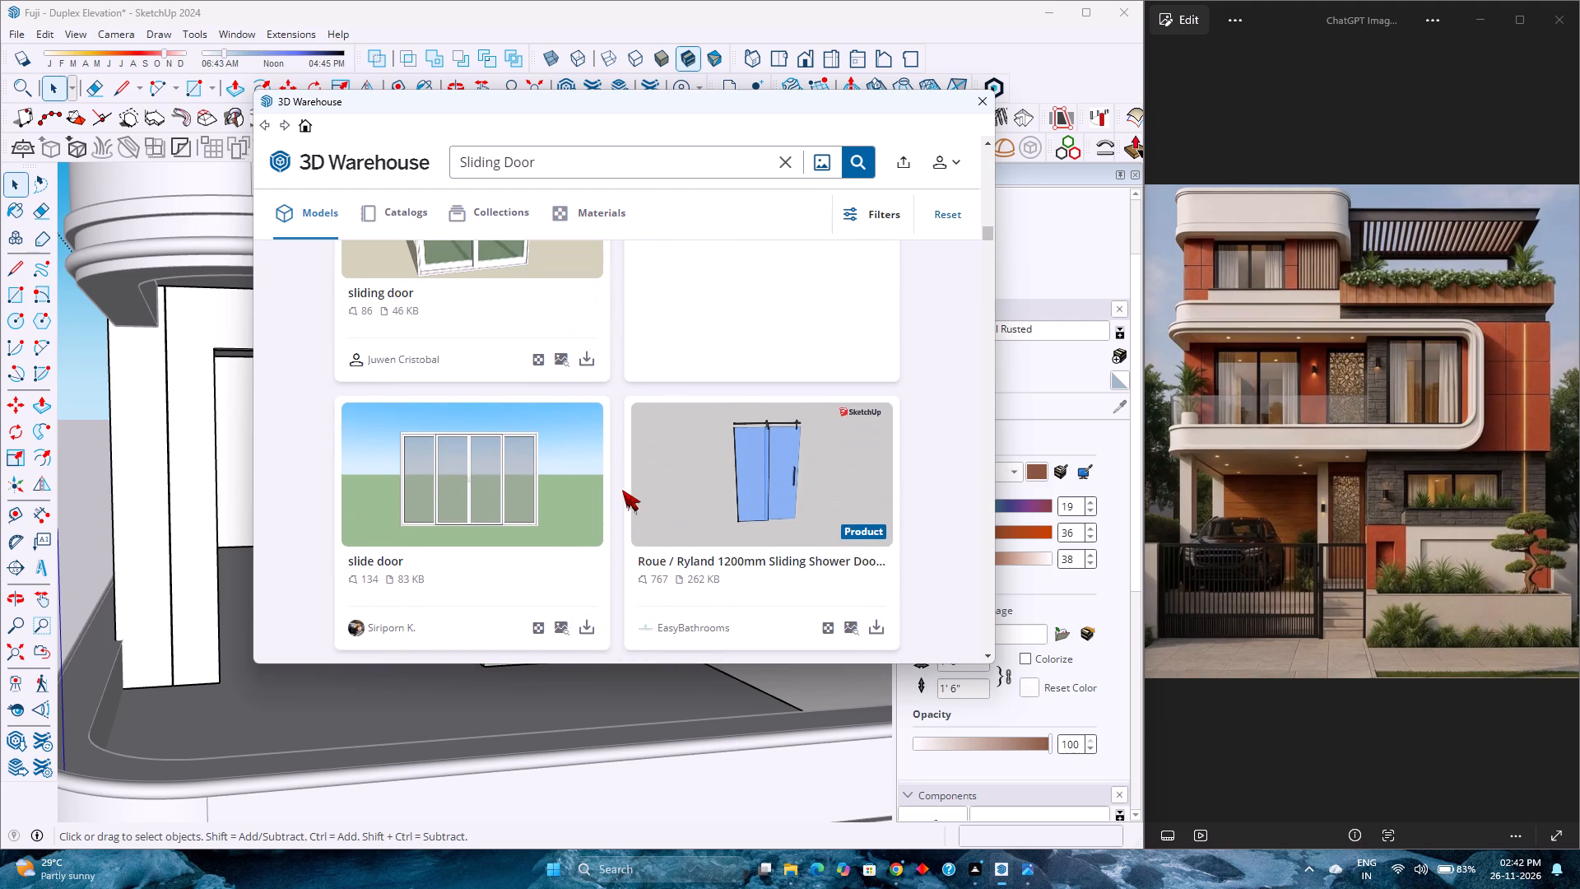
{"action": "scroll", "coordinate": [622, 490], "scroll_direction": "up", "scroll_amount": 7}
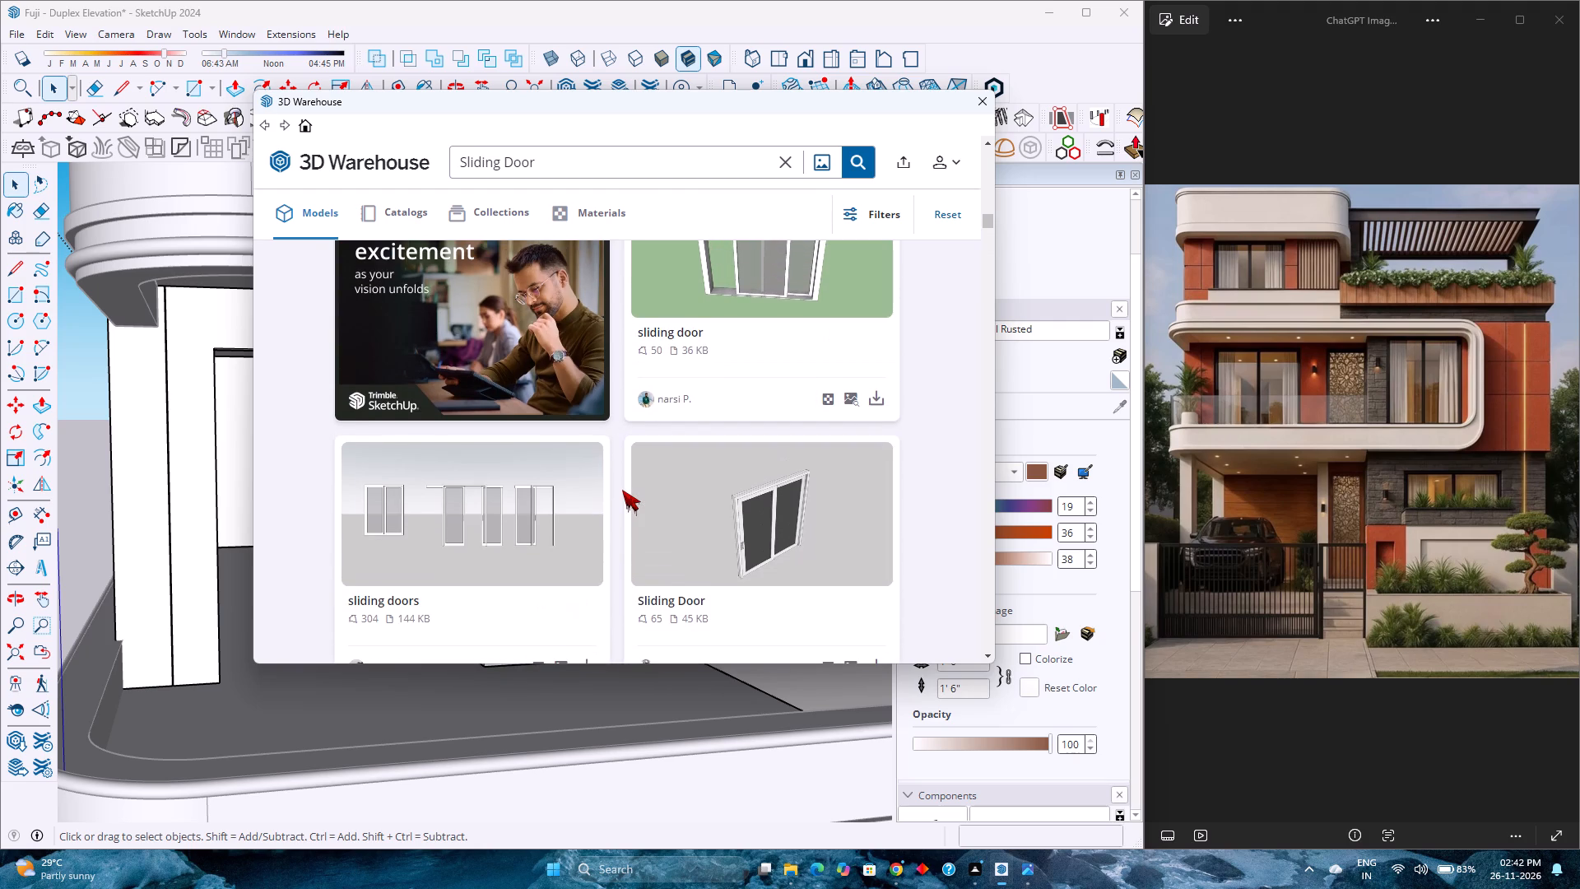
{"action": "scroll", "coordinate": [622, 490], "scroll_direction": "up", "scroll_amount": 14}
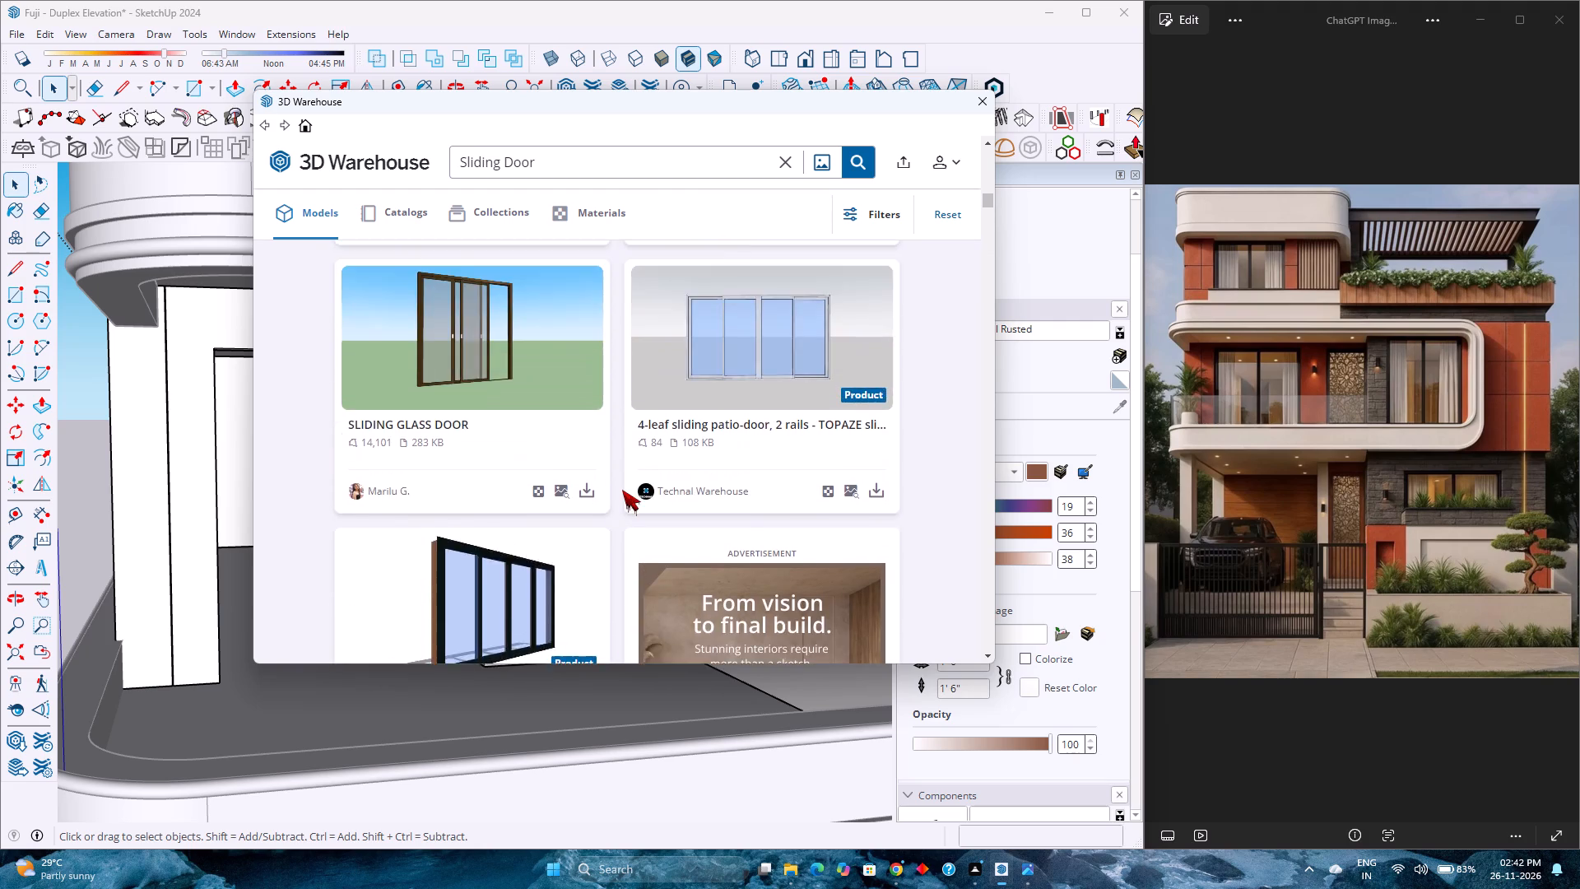
{"action": "scroll", "coordinate": [622, 490], "scroll_direction": "up", "scroll_amount": 5}
{"action": "scroll", "coordinate": [622, 490], "scroll_direction": "down", "scroll_amount": 2}
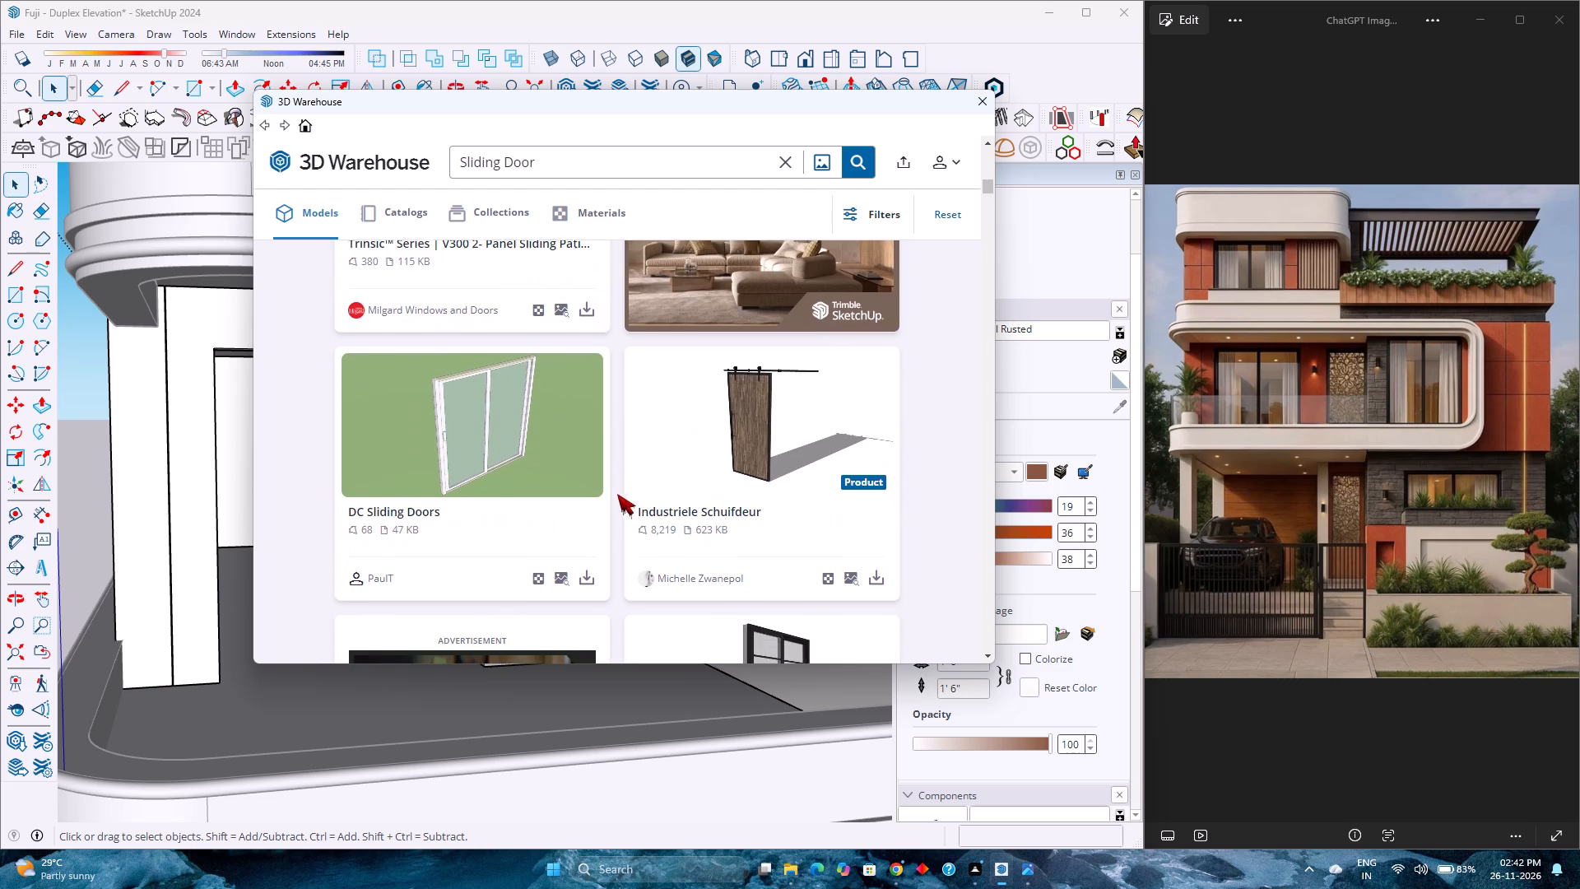
Download the DC Sliding Doors model and place it at the lower left corner of the first-floor balcony door opening.
{"action": "left_click", "coordinate": [592, 469]}
{"action": "left_click", "coordinate": [566, 398]}
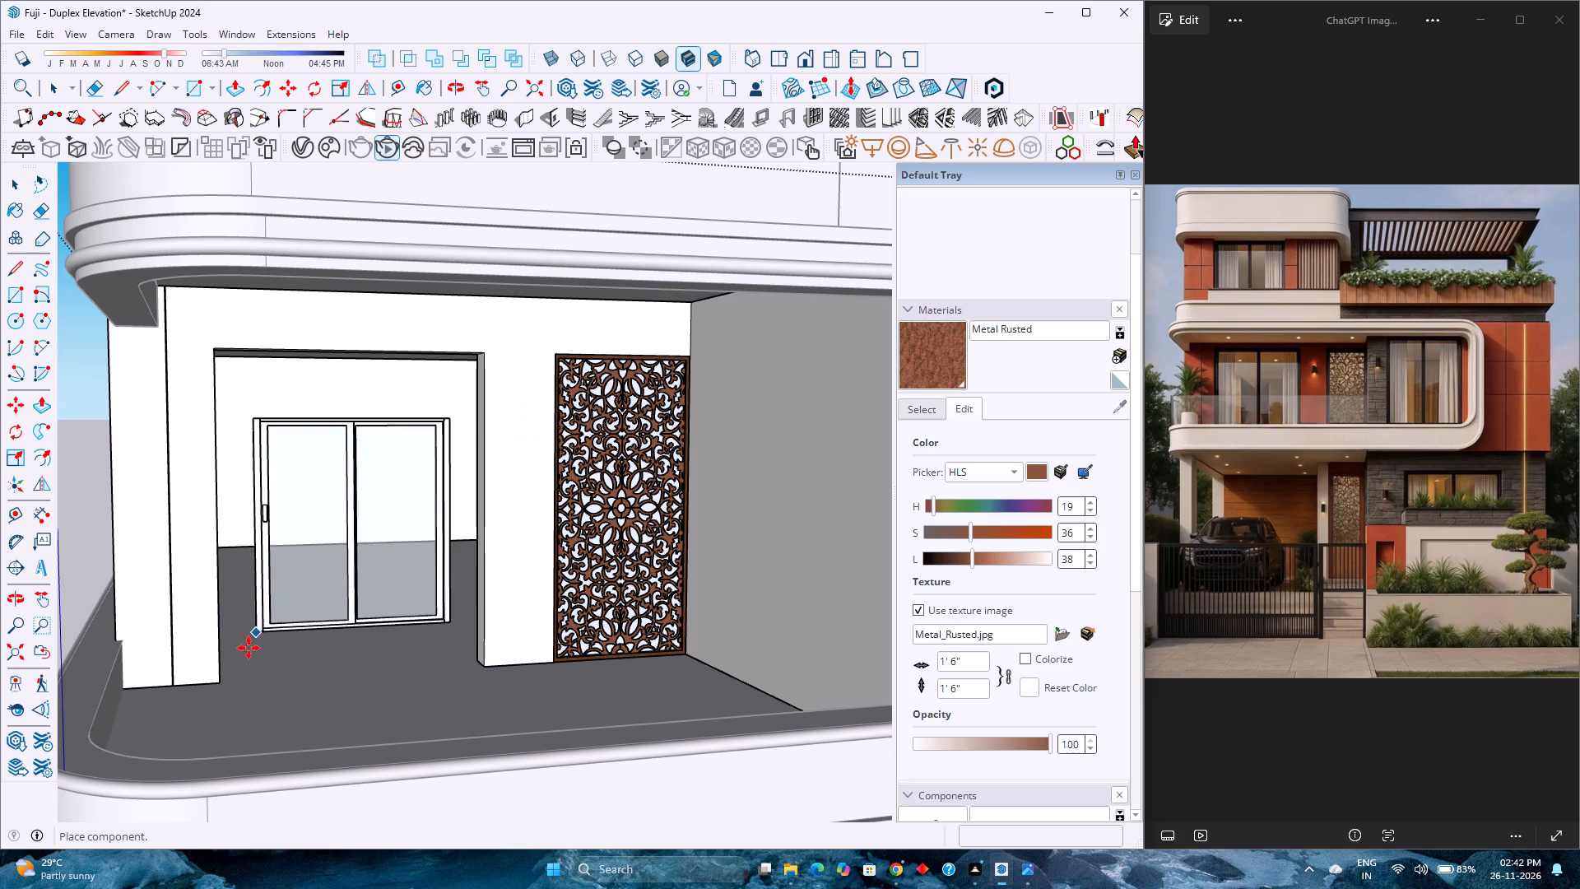
{"action": "scroll", "coordinate": [218, 692], "scroll_direction": "up", "scroll_amount": 7}
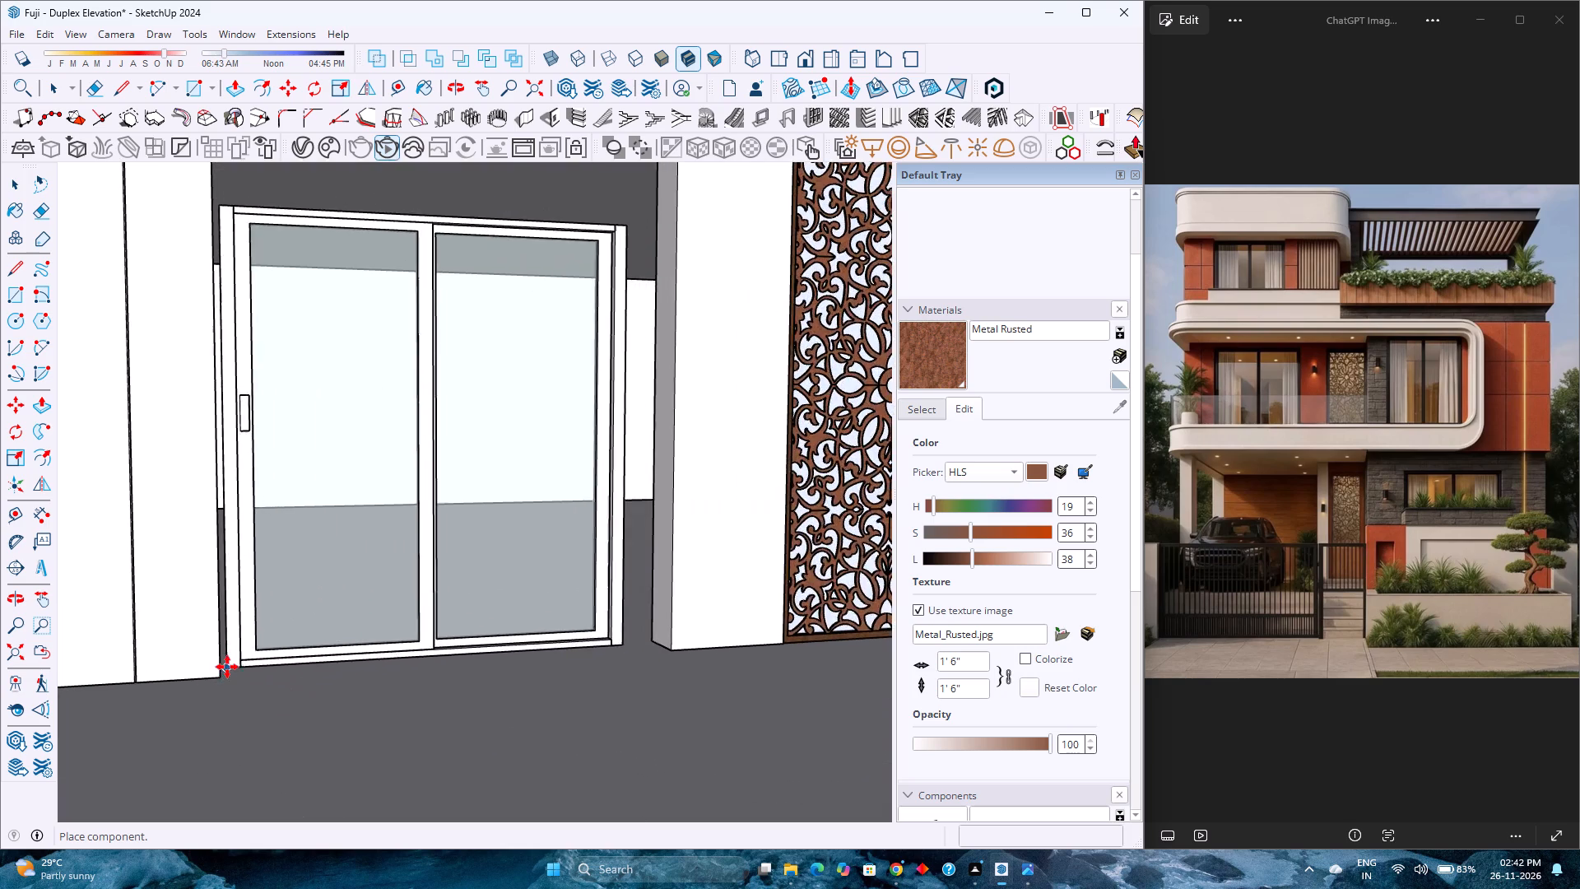
{"action": "scroll", "coordinate": [227, 667], "scroll_direction": "up", "scroll_amount": 5}
{"action": "left_click", "coordinate": [216, 681]}
Move the sliding door 1" back into the opening from the wall's front face.
{"action": "scroll", "coordinate": [322, 648], "scroll_direction": "up", "scroll_amount": 1}
{"action": "middle_click_drag", "start_coordinate": [322, 648], "coordinate": [220, 738]}
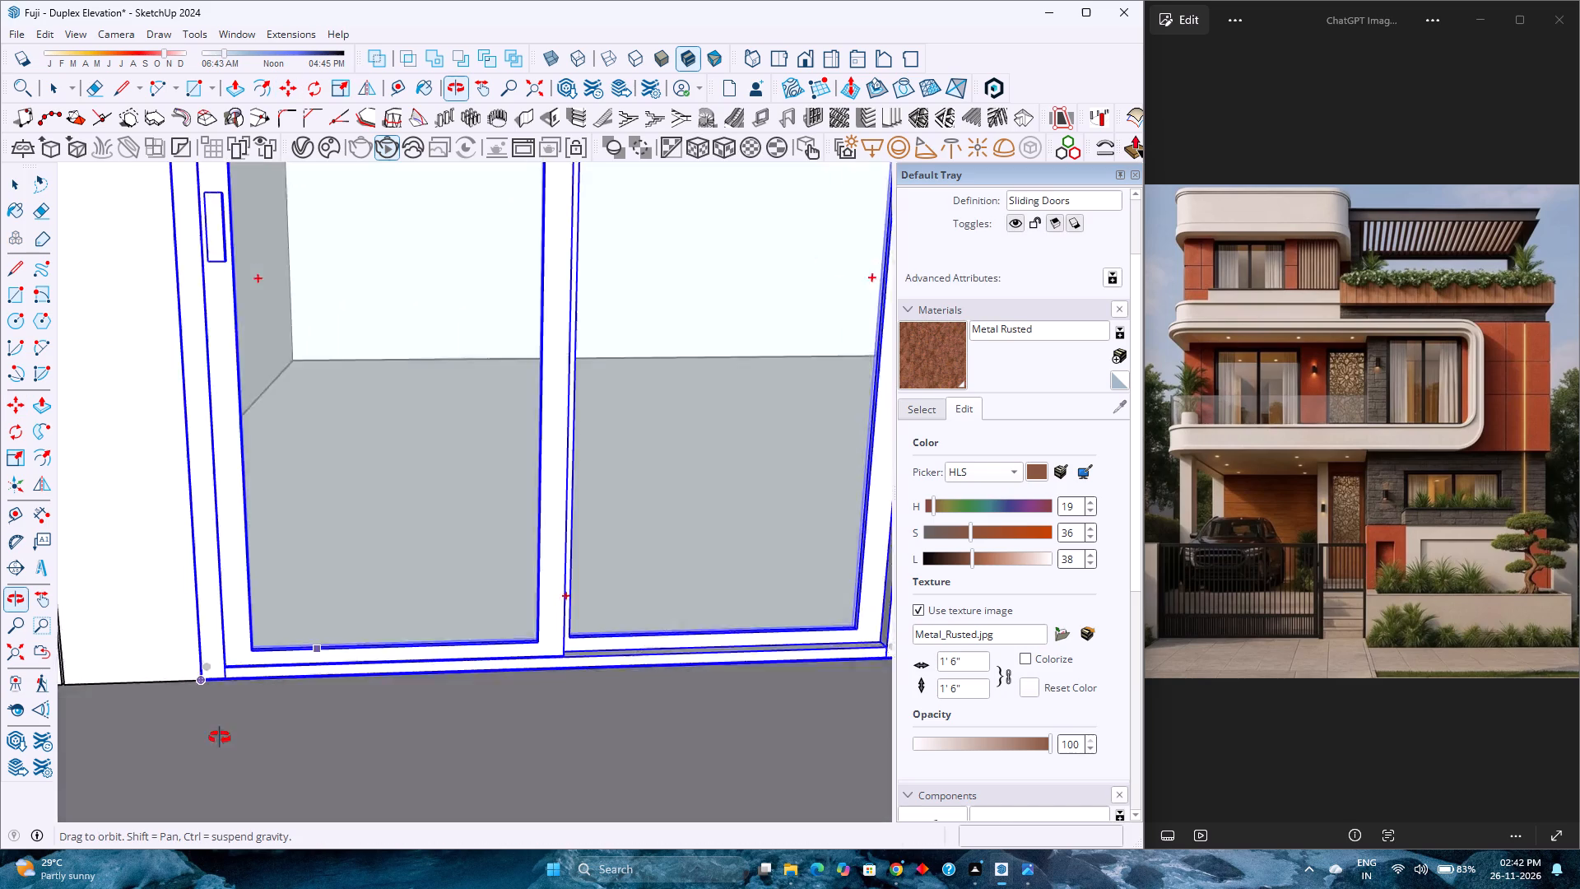
{"action": "middle_click_drag", "start_coordinate": [220, 738], "coordinate": [0, 861]}
{"action": "middle_click", "coordinate": [0, 861]}
{"action": "scroll", "coordinate": [153, 645], "scroll_direction": "up", "scroll_amount": 14}
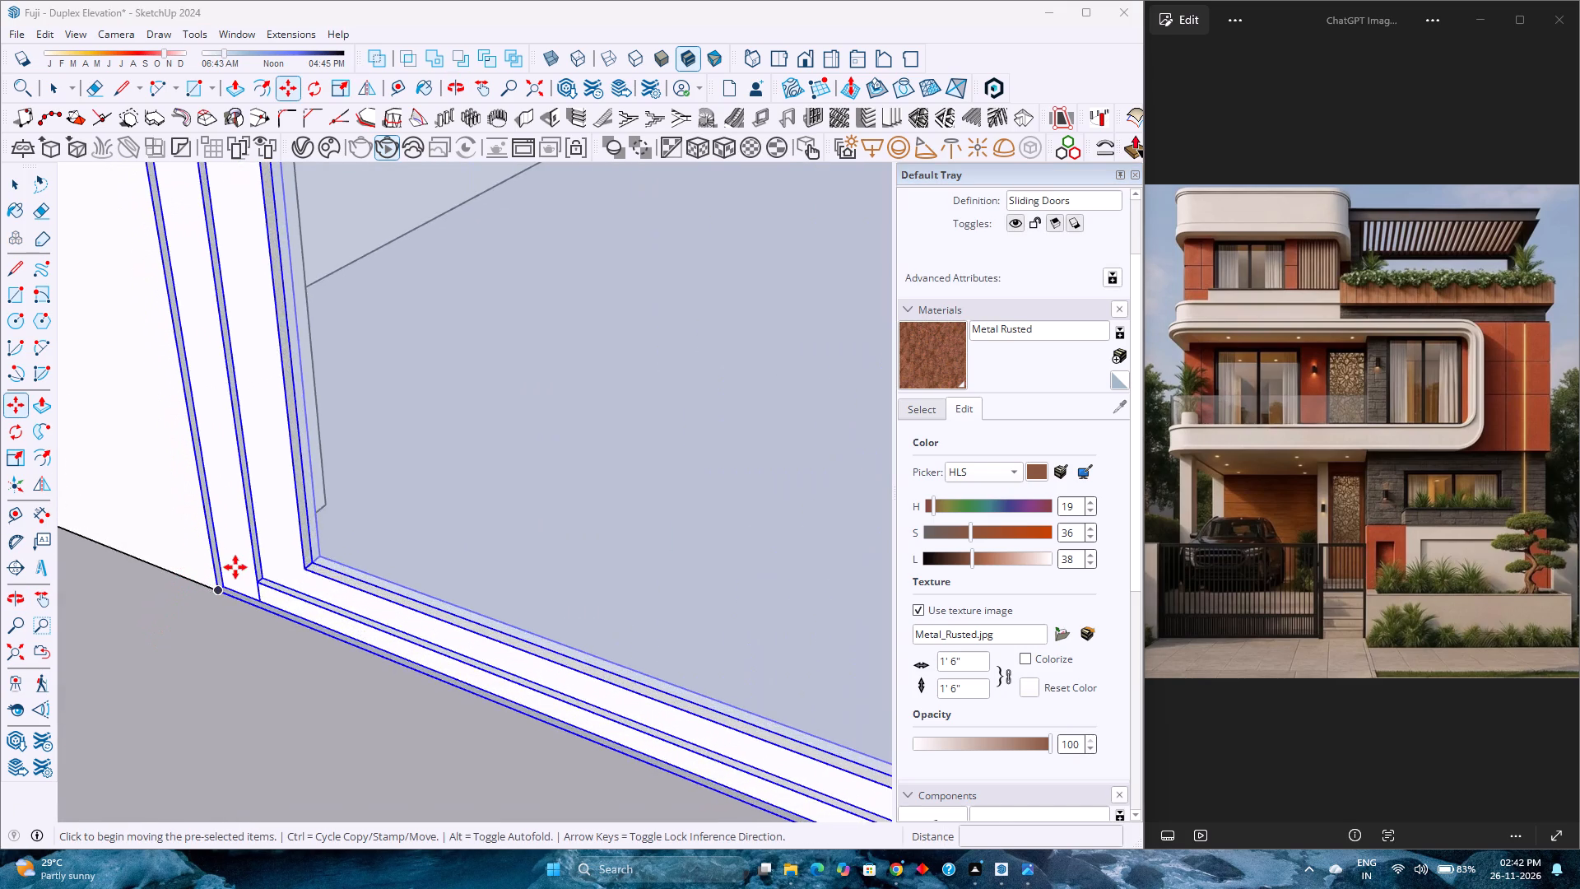
{"action": "scroll", "coordinate": [235, 567], "scroll_direction": "up", "scroll_amount": 9}
{"action": "left_click", "coordinate": [194, 617]}
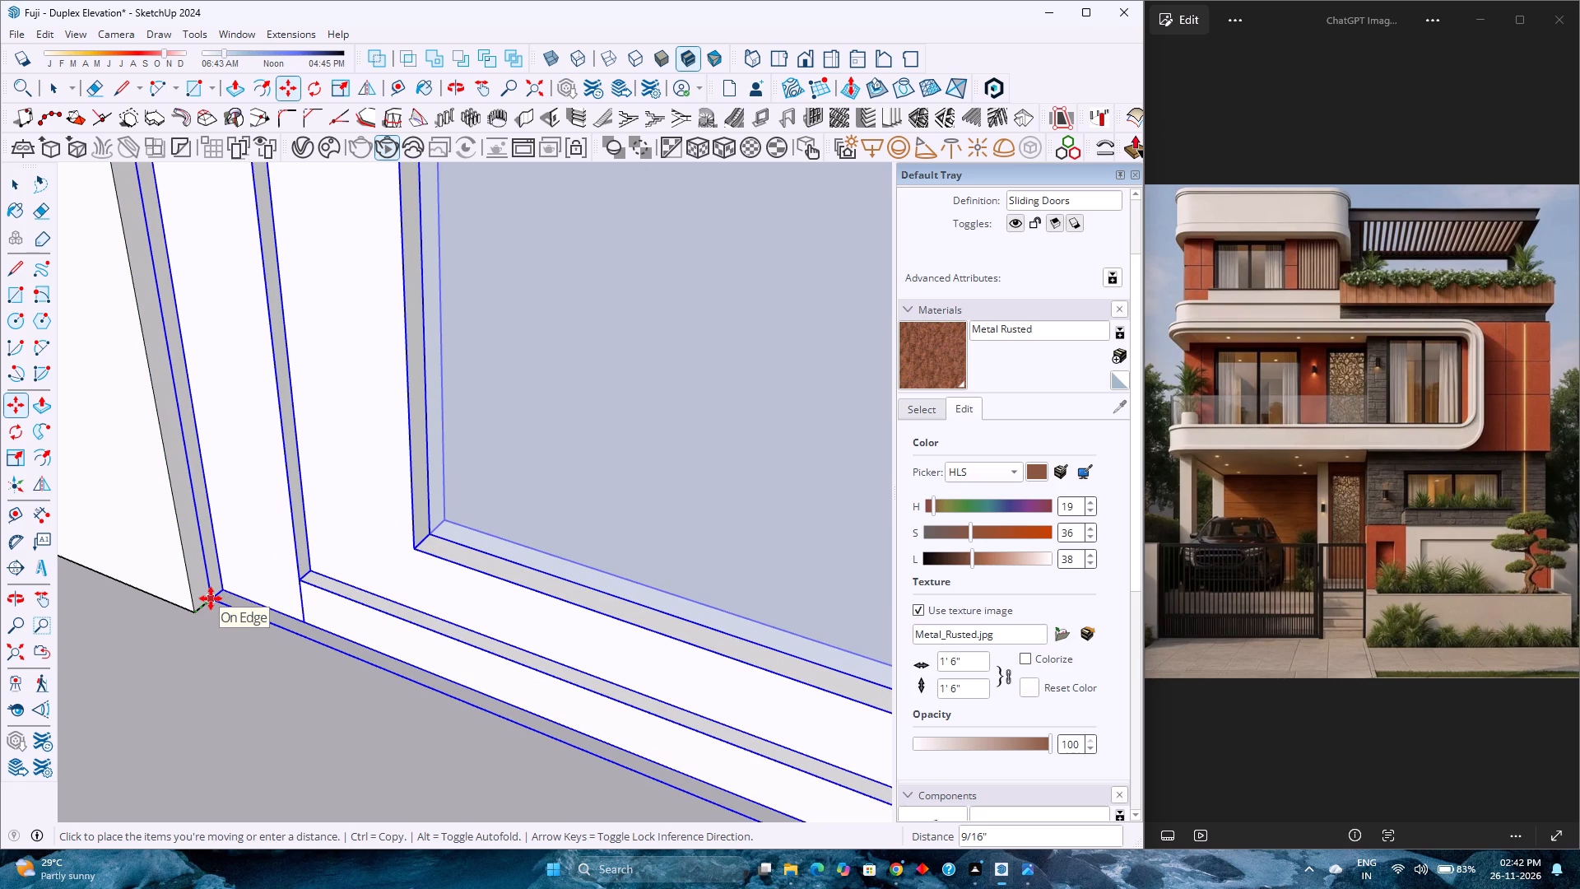
{"action": "key", "text": "1"}
{"action": "key", "text": "Return"}
{"action": "scroll", "coordinate": [238, 637], "scroll_direction": "down", "scroll_amount": 6}
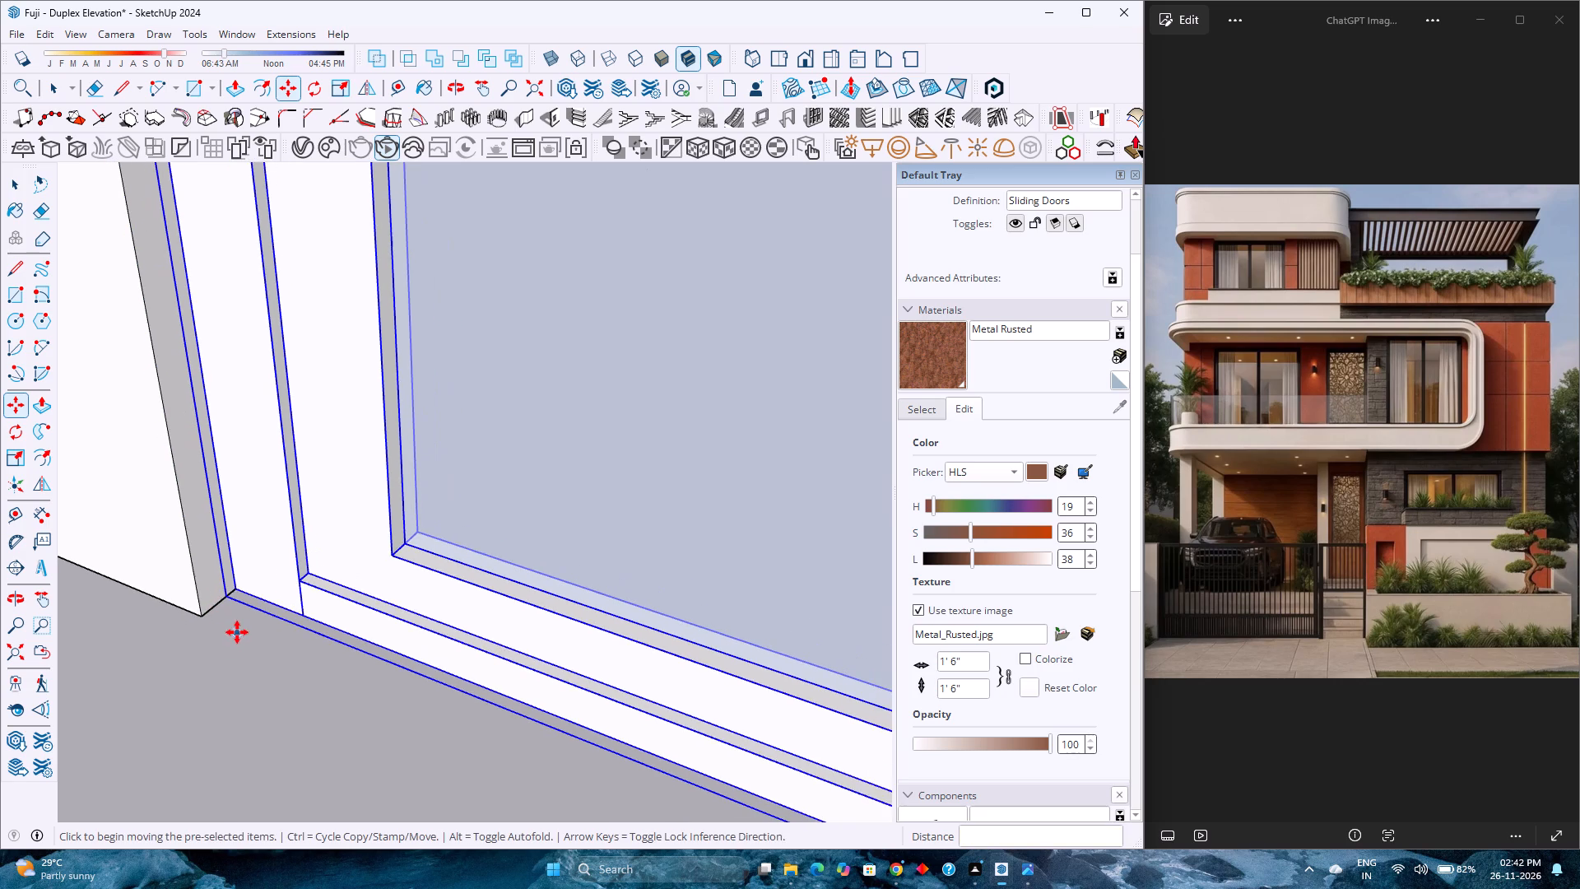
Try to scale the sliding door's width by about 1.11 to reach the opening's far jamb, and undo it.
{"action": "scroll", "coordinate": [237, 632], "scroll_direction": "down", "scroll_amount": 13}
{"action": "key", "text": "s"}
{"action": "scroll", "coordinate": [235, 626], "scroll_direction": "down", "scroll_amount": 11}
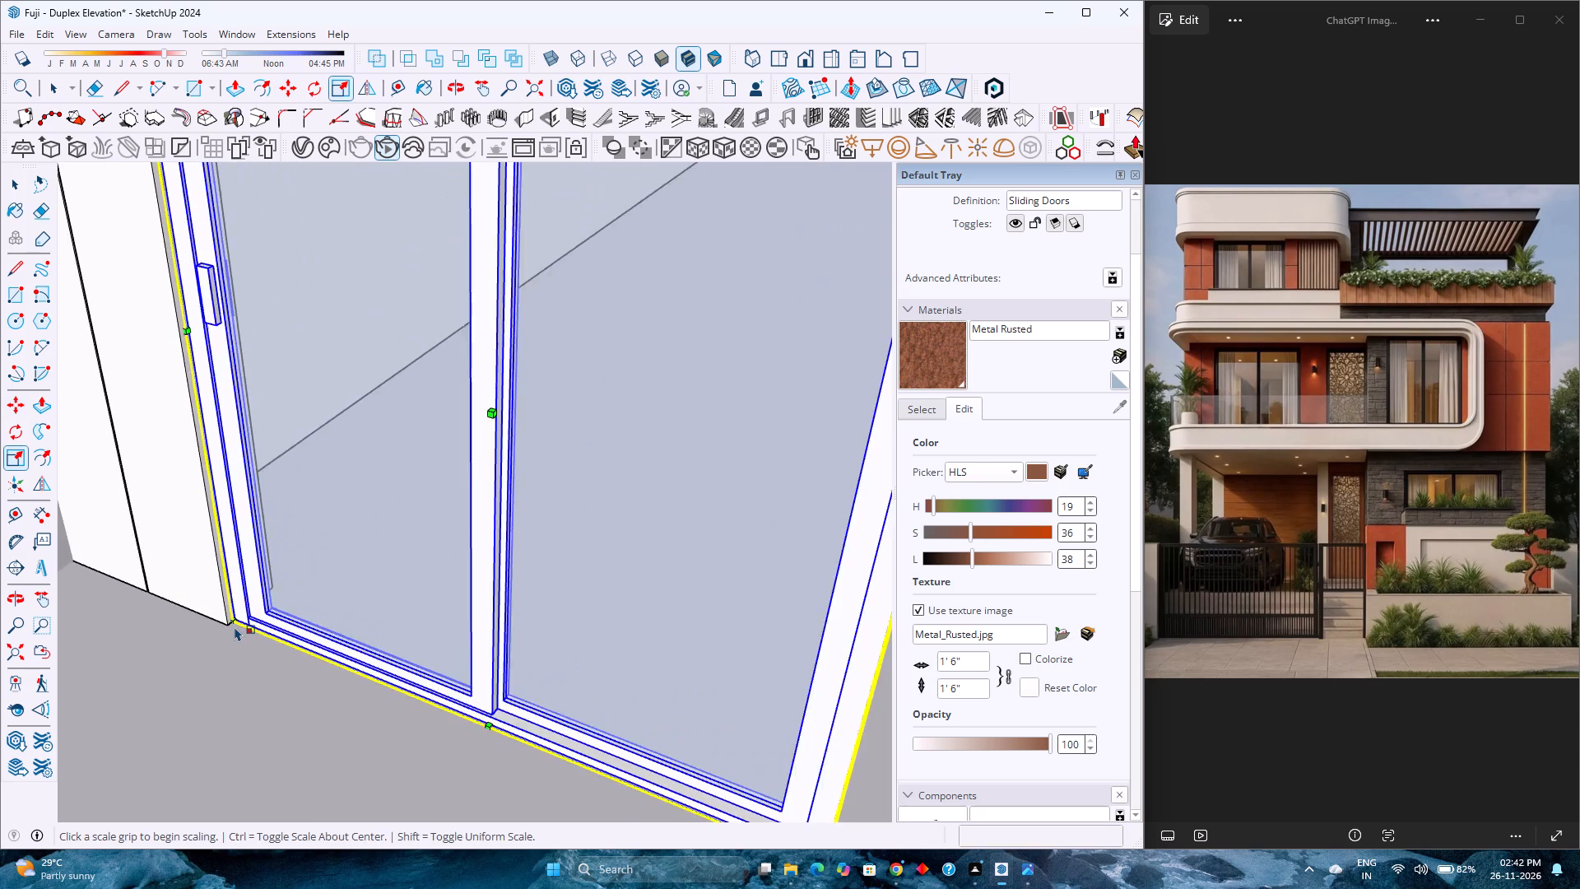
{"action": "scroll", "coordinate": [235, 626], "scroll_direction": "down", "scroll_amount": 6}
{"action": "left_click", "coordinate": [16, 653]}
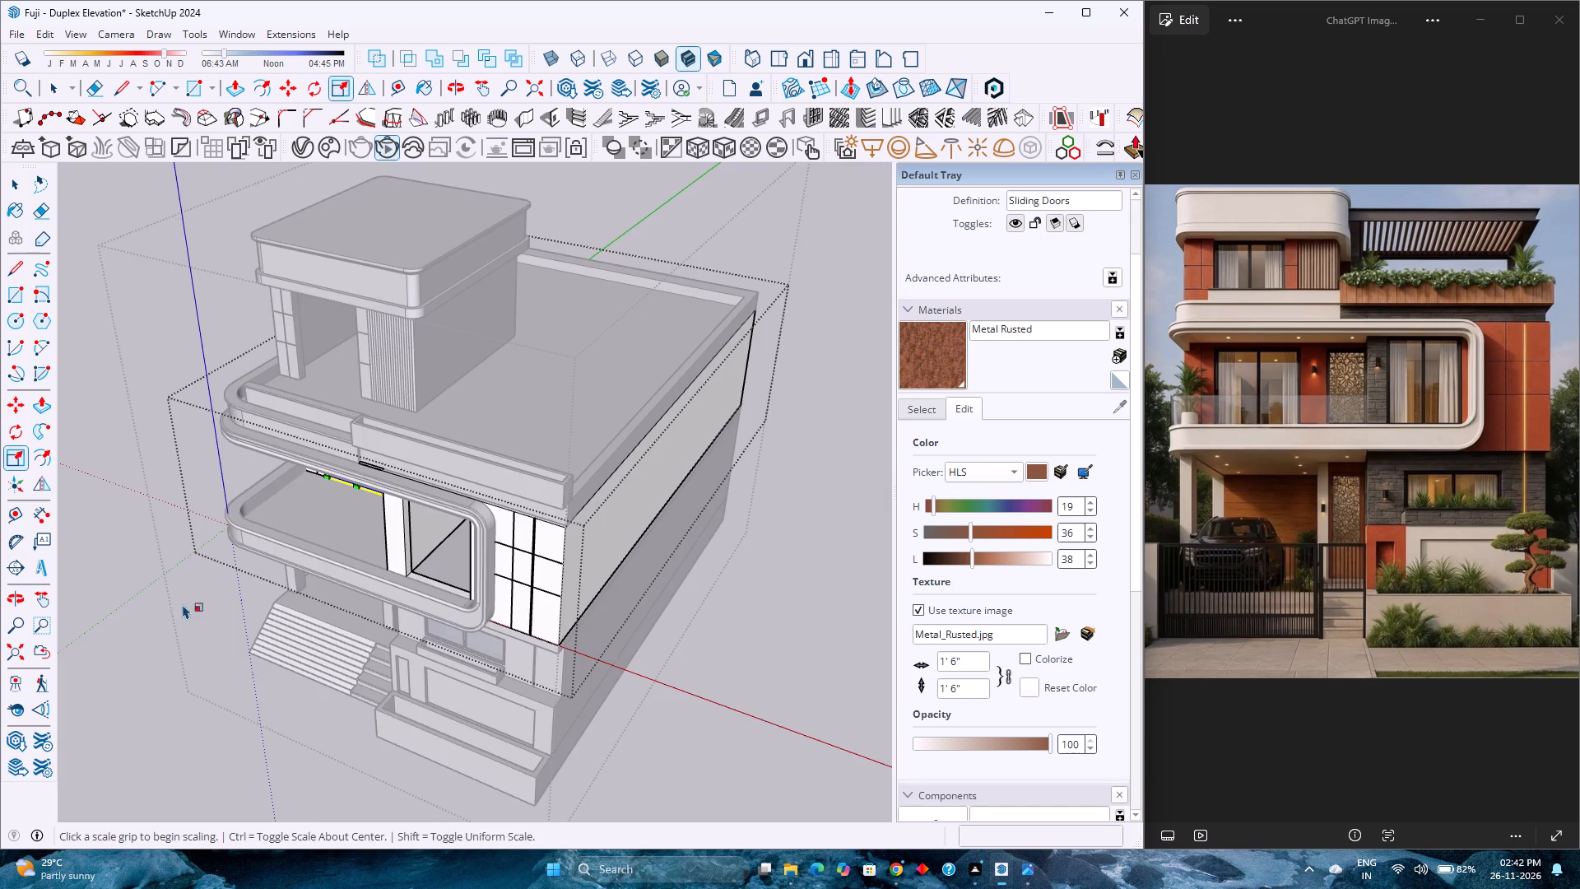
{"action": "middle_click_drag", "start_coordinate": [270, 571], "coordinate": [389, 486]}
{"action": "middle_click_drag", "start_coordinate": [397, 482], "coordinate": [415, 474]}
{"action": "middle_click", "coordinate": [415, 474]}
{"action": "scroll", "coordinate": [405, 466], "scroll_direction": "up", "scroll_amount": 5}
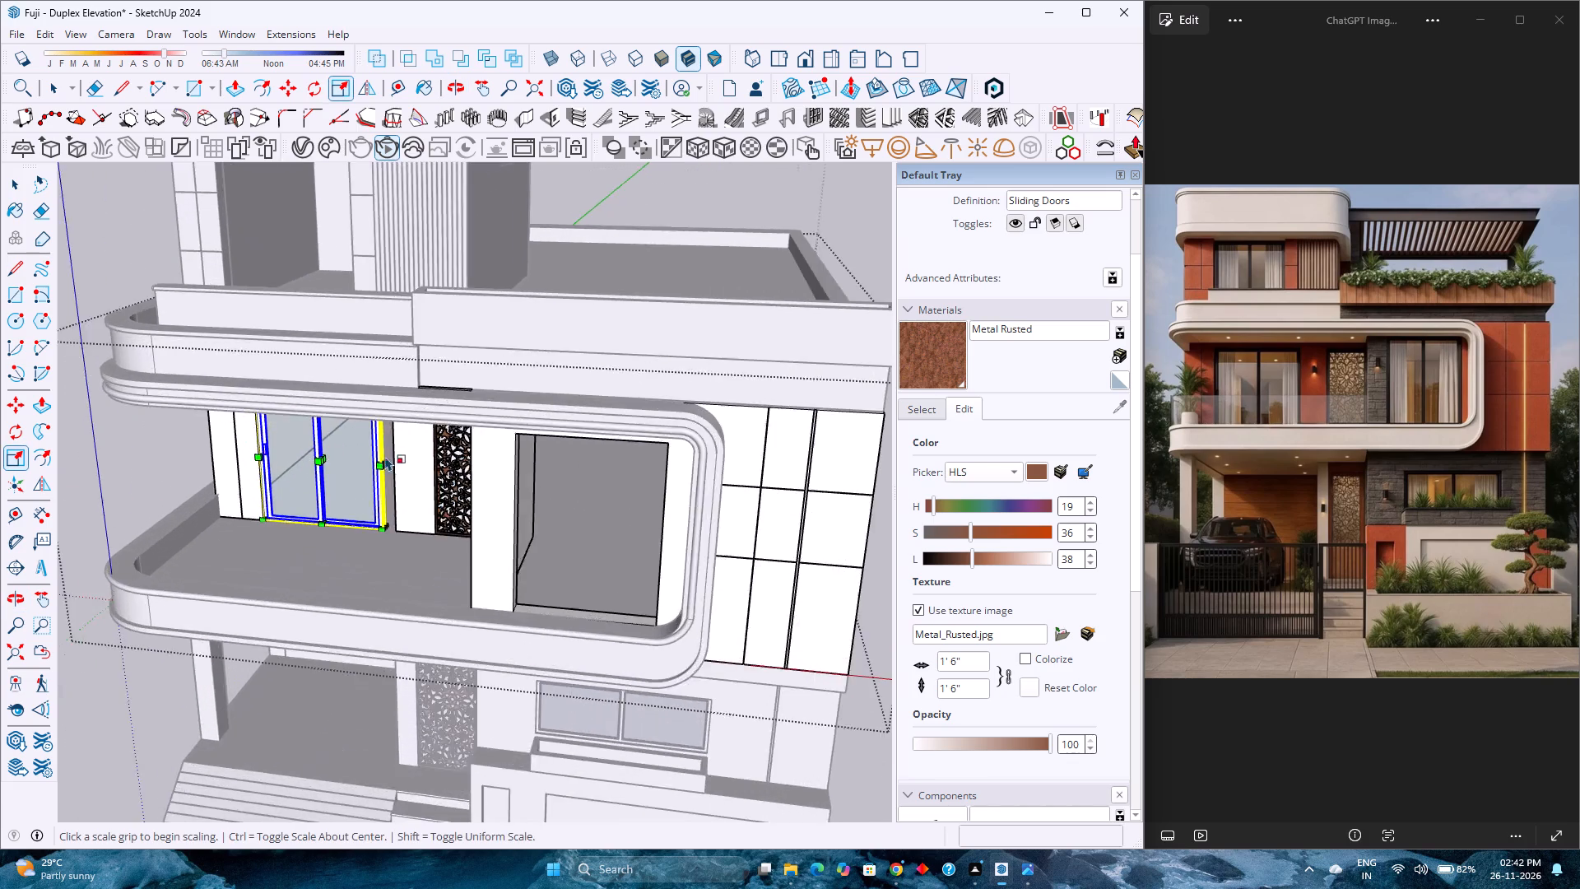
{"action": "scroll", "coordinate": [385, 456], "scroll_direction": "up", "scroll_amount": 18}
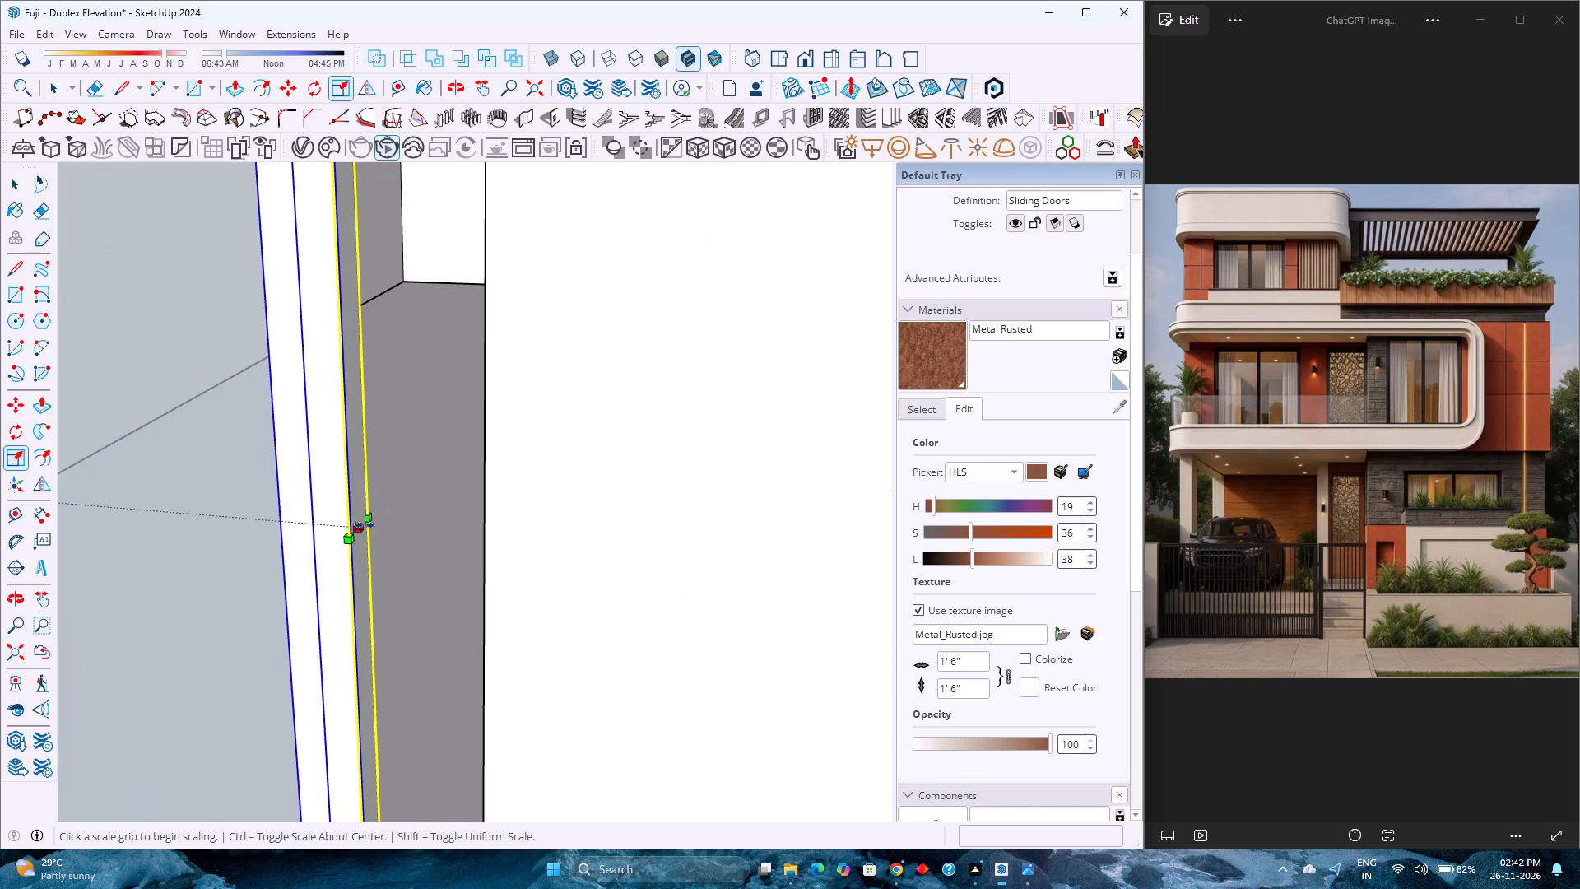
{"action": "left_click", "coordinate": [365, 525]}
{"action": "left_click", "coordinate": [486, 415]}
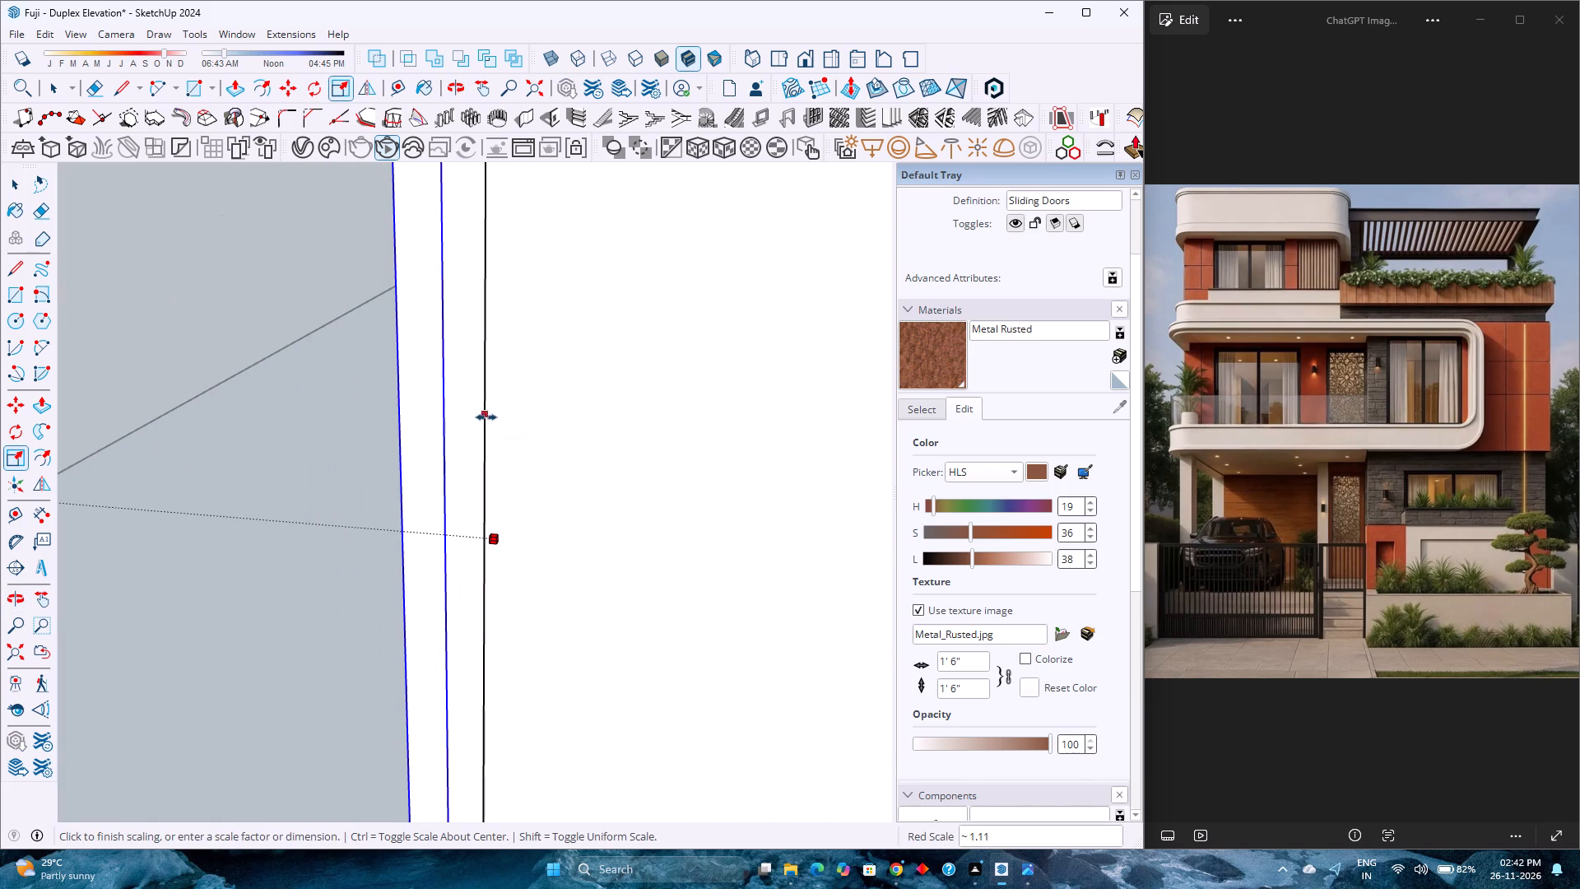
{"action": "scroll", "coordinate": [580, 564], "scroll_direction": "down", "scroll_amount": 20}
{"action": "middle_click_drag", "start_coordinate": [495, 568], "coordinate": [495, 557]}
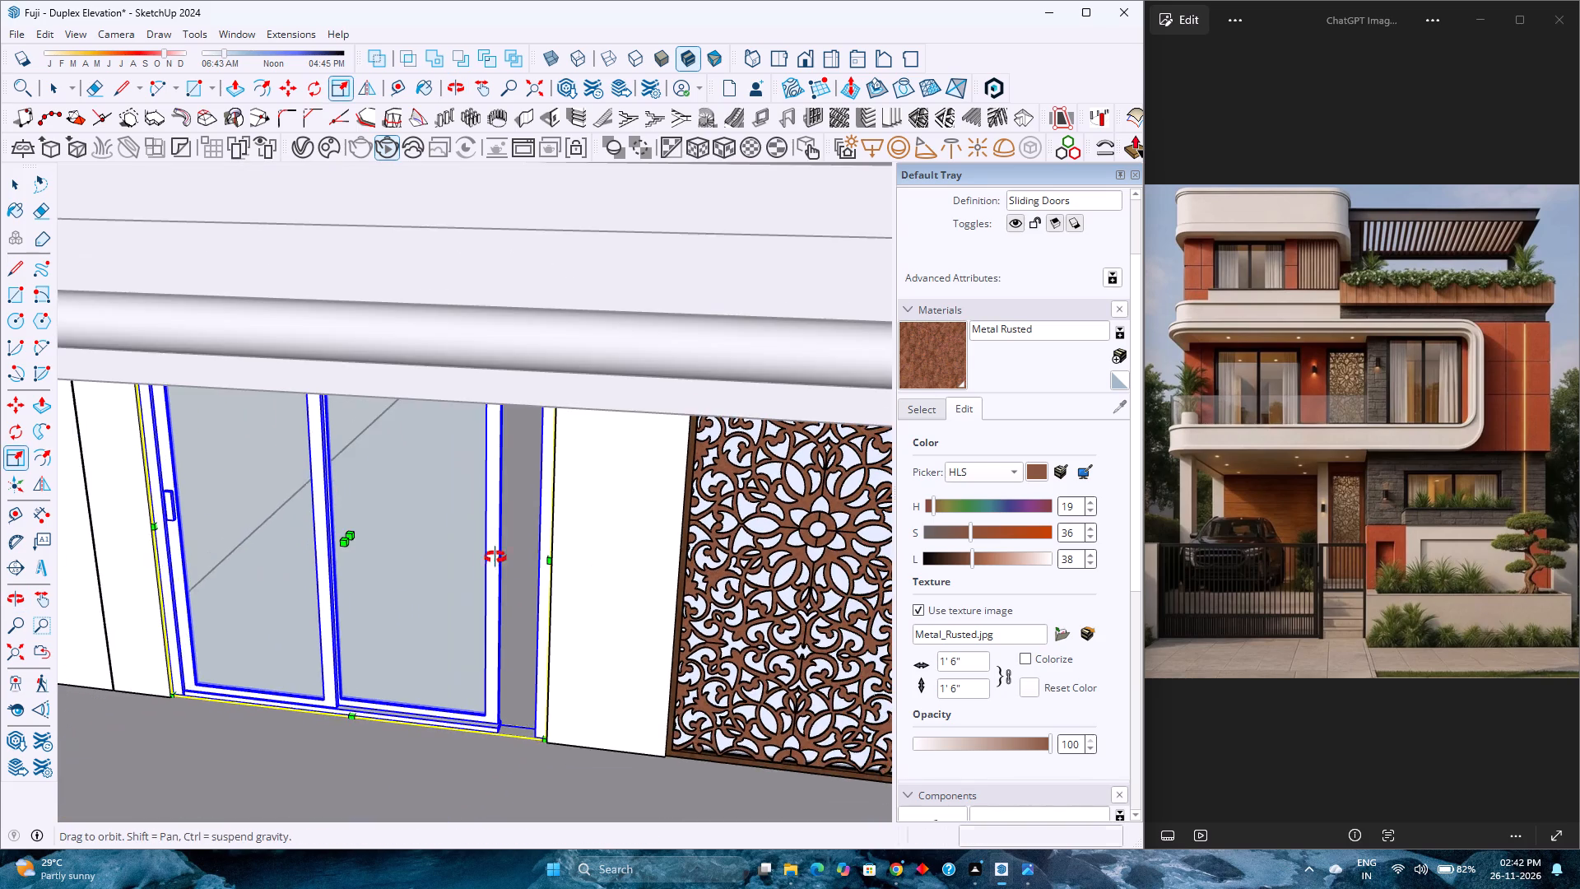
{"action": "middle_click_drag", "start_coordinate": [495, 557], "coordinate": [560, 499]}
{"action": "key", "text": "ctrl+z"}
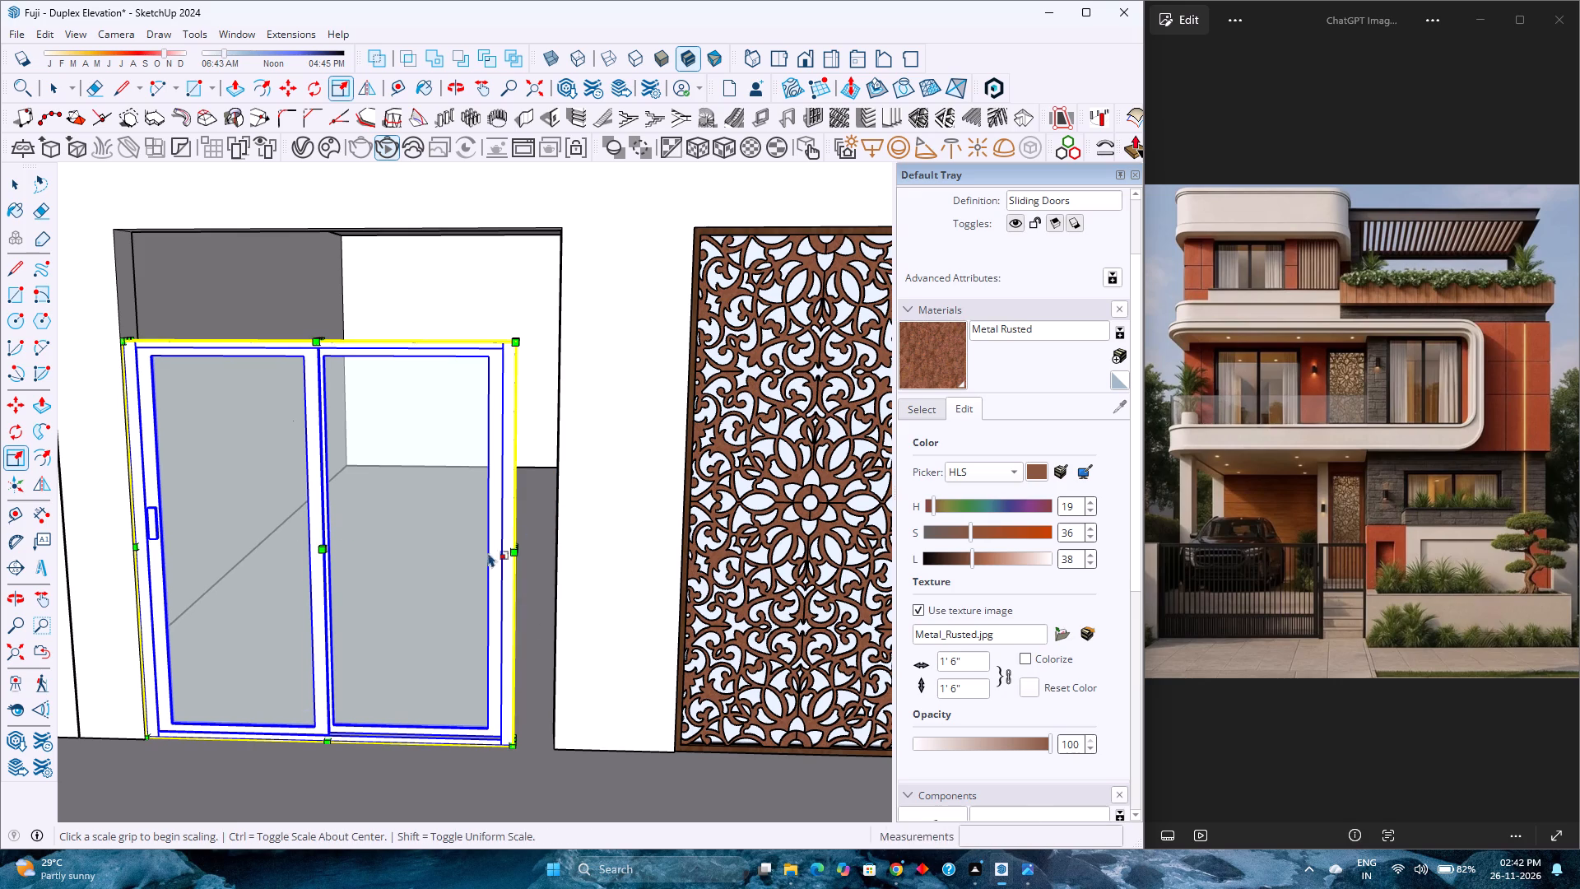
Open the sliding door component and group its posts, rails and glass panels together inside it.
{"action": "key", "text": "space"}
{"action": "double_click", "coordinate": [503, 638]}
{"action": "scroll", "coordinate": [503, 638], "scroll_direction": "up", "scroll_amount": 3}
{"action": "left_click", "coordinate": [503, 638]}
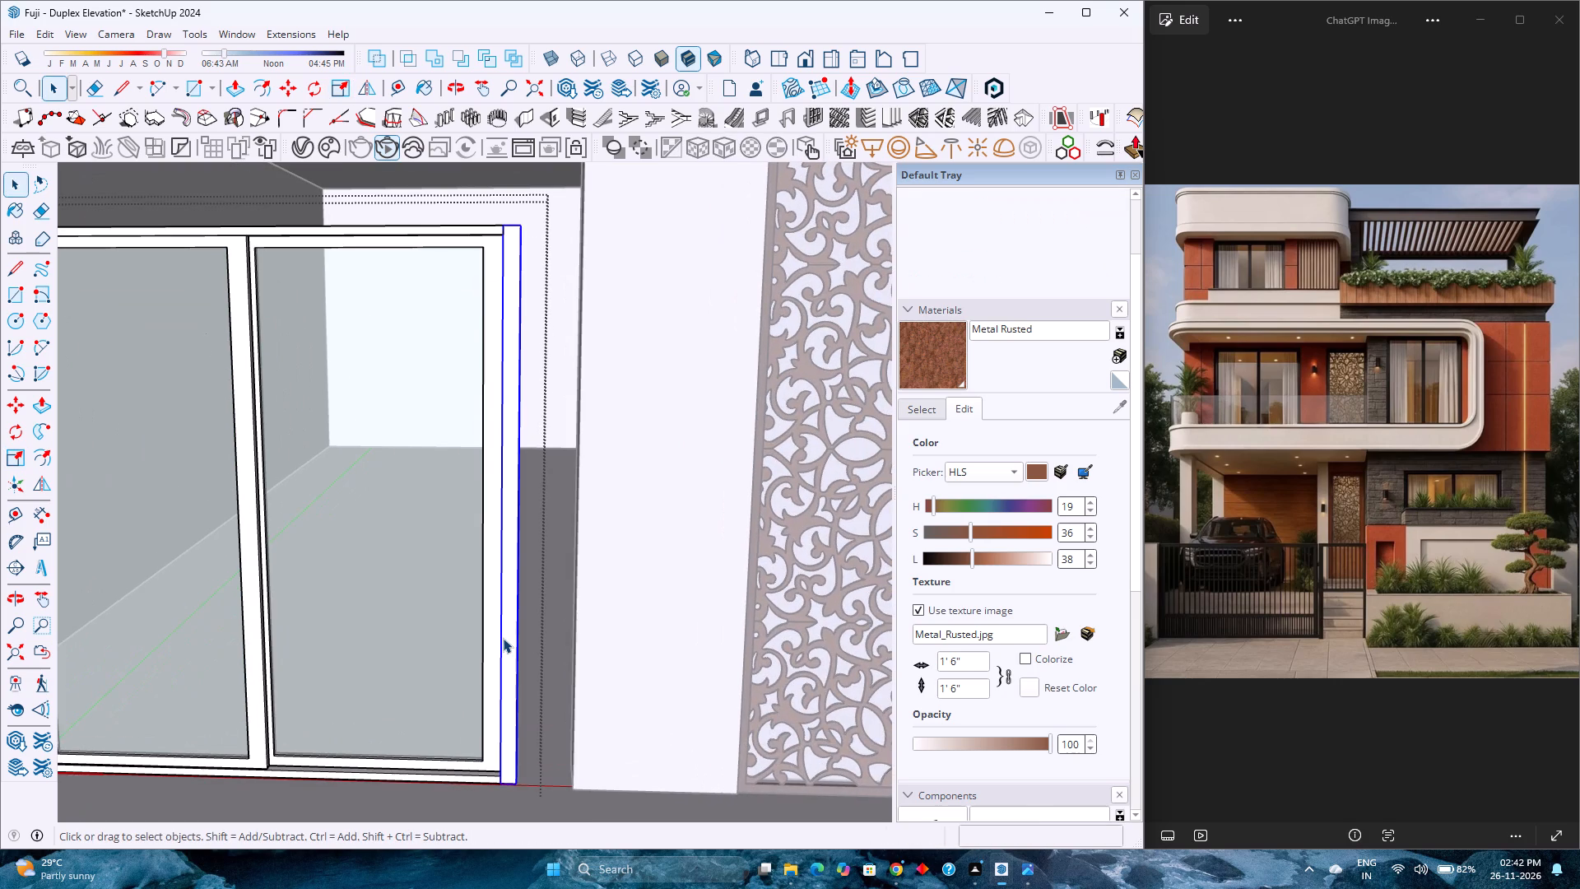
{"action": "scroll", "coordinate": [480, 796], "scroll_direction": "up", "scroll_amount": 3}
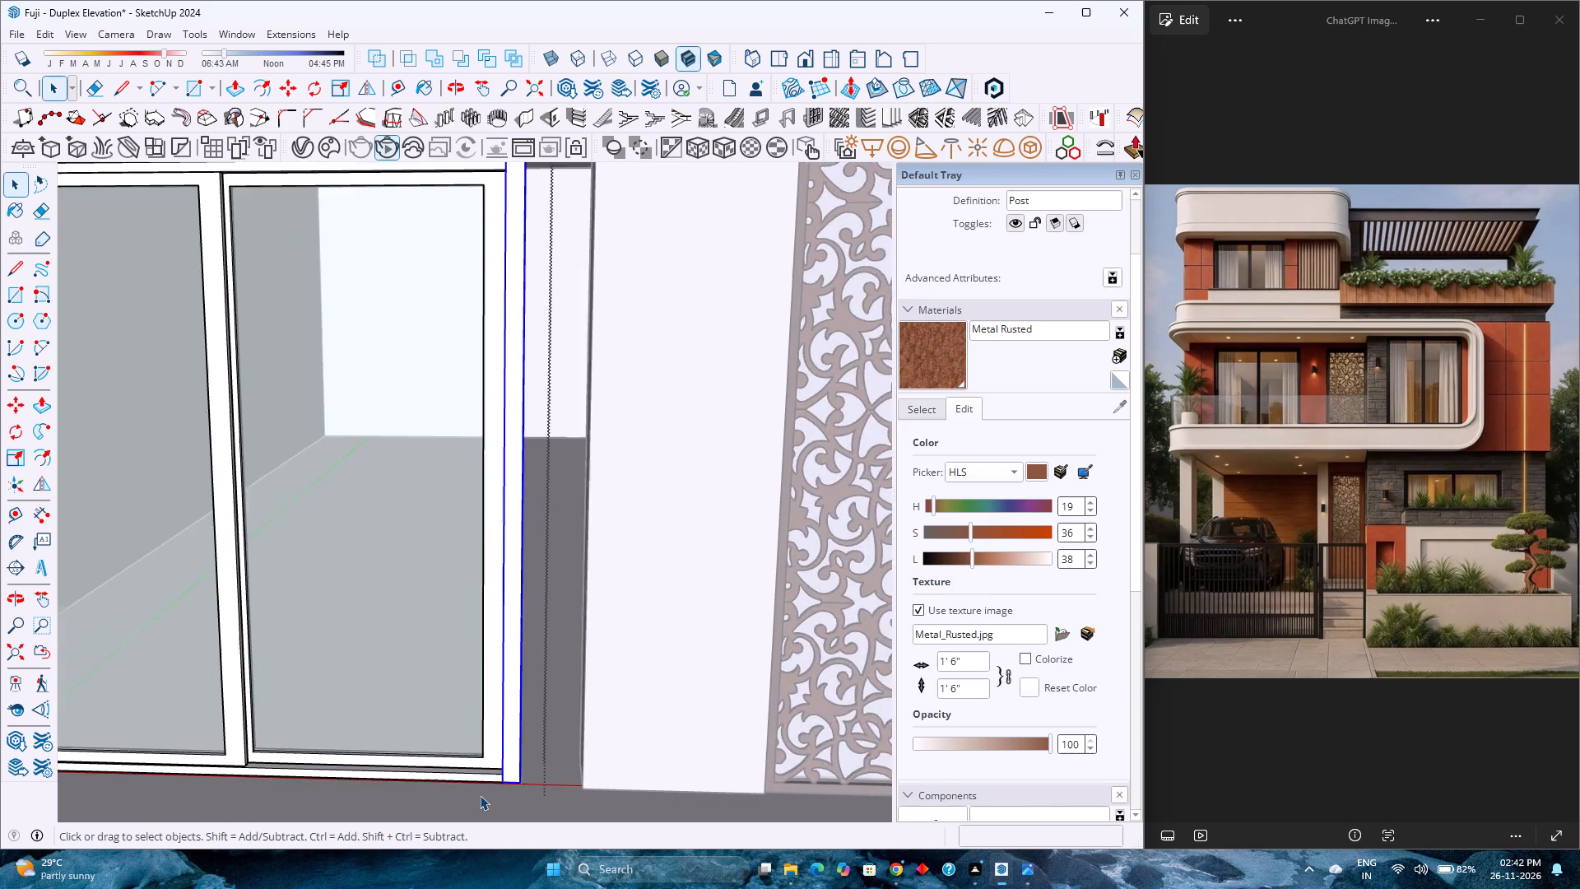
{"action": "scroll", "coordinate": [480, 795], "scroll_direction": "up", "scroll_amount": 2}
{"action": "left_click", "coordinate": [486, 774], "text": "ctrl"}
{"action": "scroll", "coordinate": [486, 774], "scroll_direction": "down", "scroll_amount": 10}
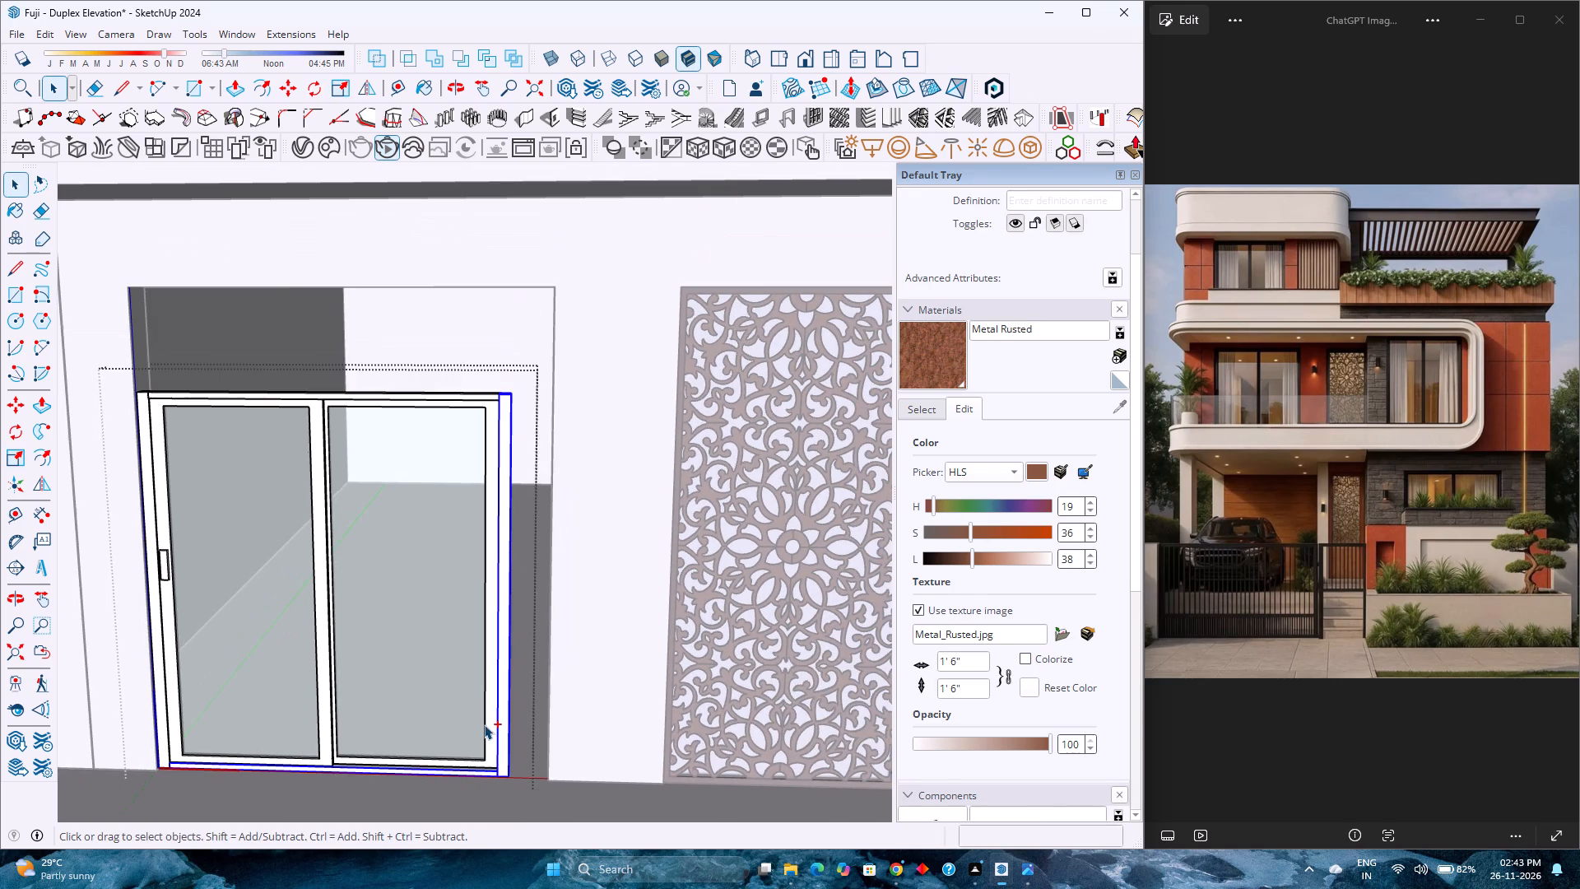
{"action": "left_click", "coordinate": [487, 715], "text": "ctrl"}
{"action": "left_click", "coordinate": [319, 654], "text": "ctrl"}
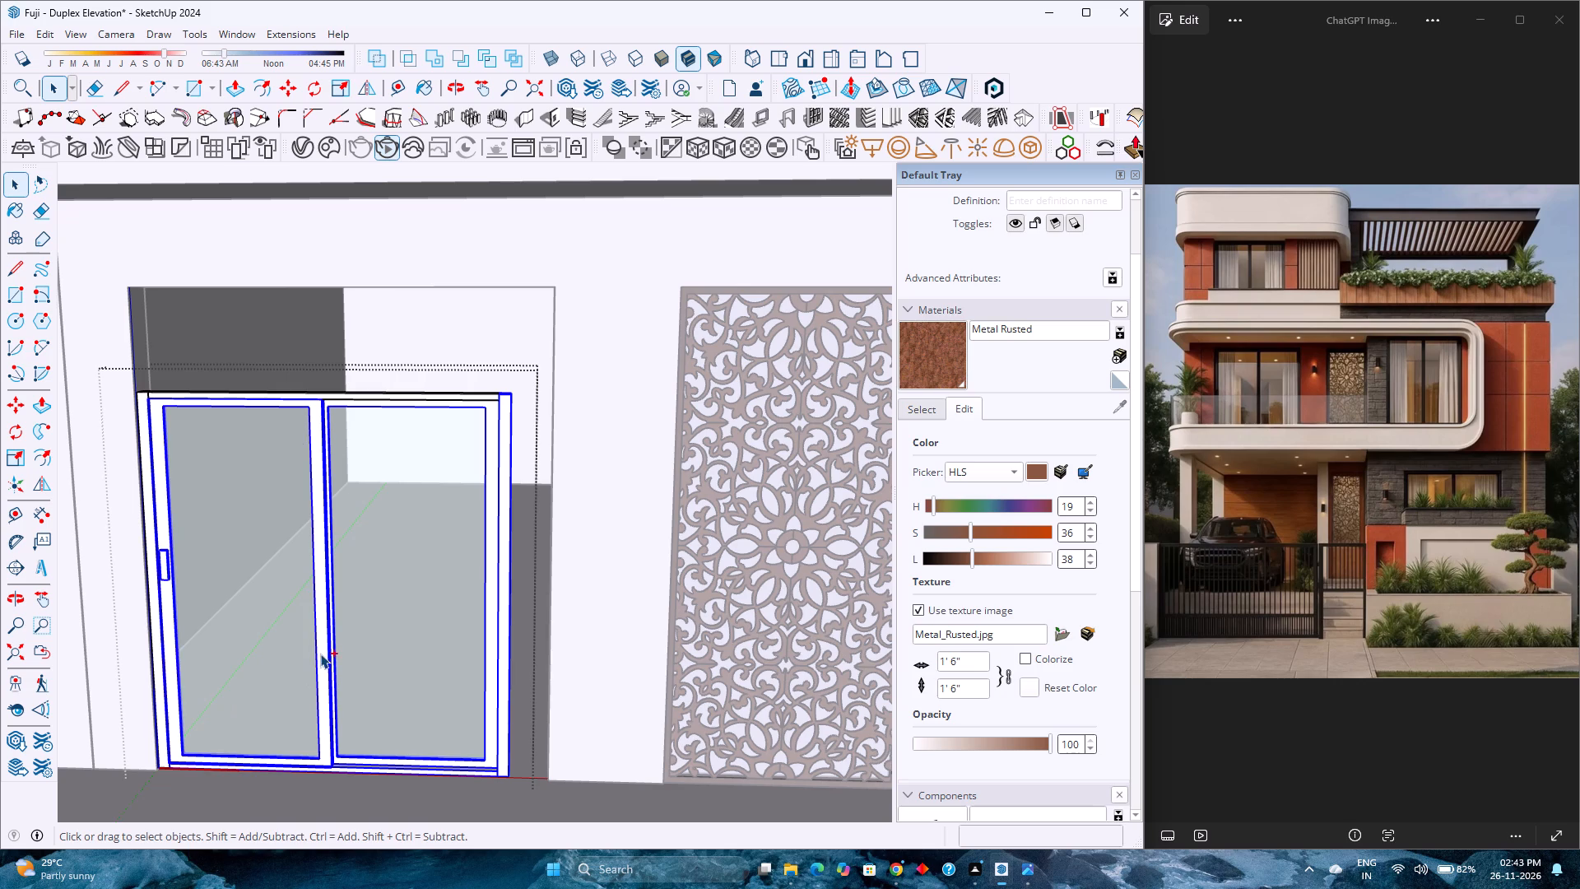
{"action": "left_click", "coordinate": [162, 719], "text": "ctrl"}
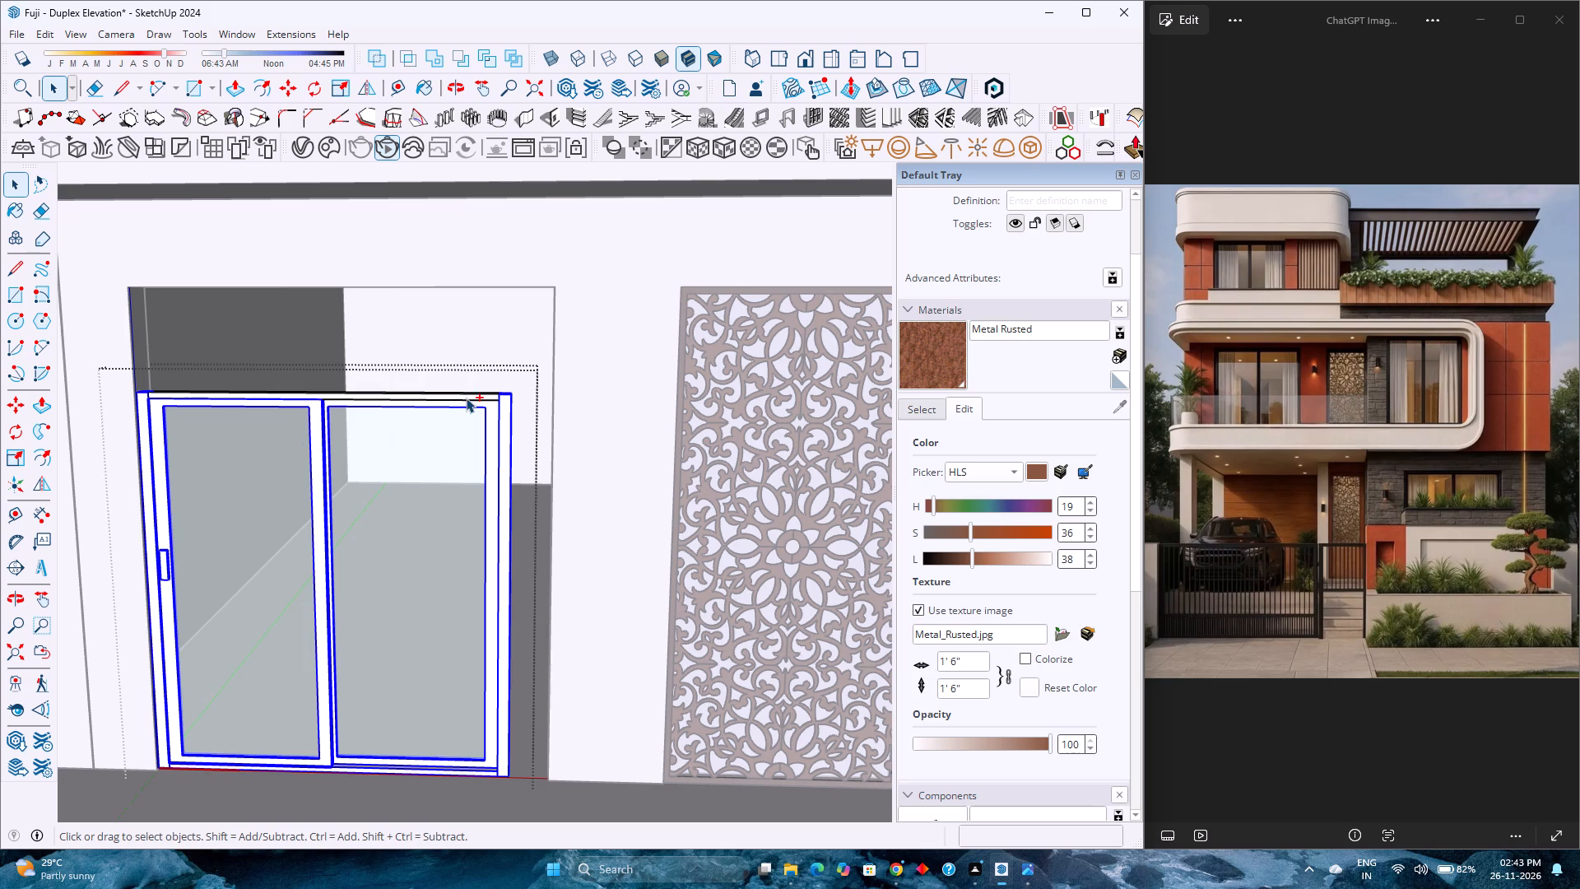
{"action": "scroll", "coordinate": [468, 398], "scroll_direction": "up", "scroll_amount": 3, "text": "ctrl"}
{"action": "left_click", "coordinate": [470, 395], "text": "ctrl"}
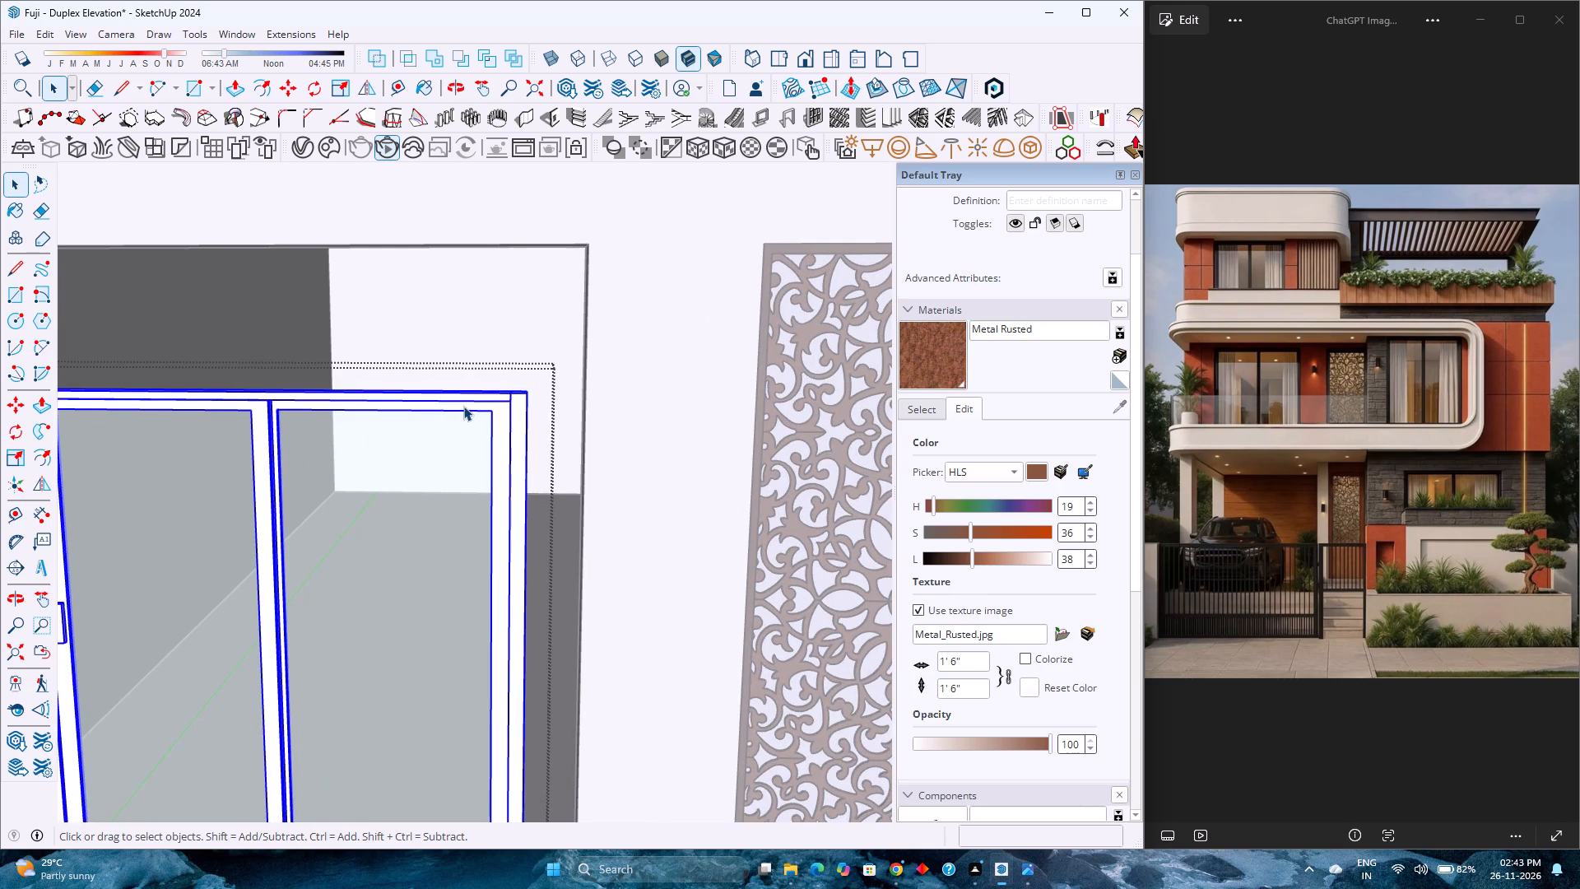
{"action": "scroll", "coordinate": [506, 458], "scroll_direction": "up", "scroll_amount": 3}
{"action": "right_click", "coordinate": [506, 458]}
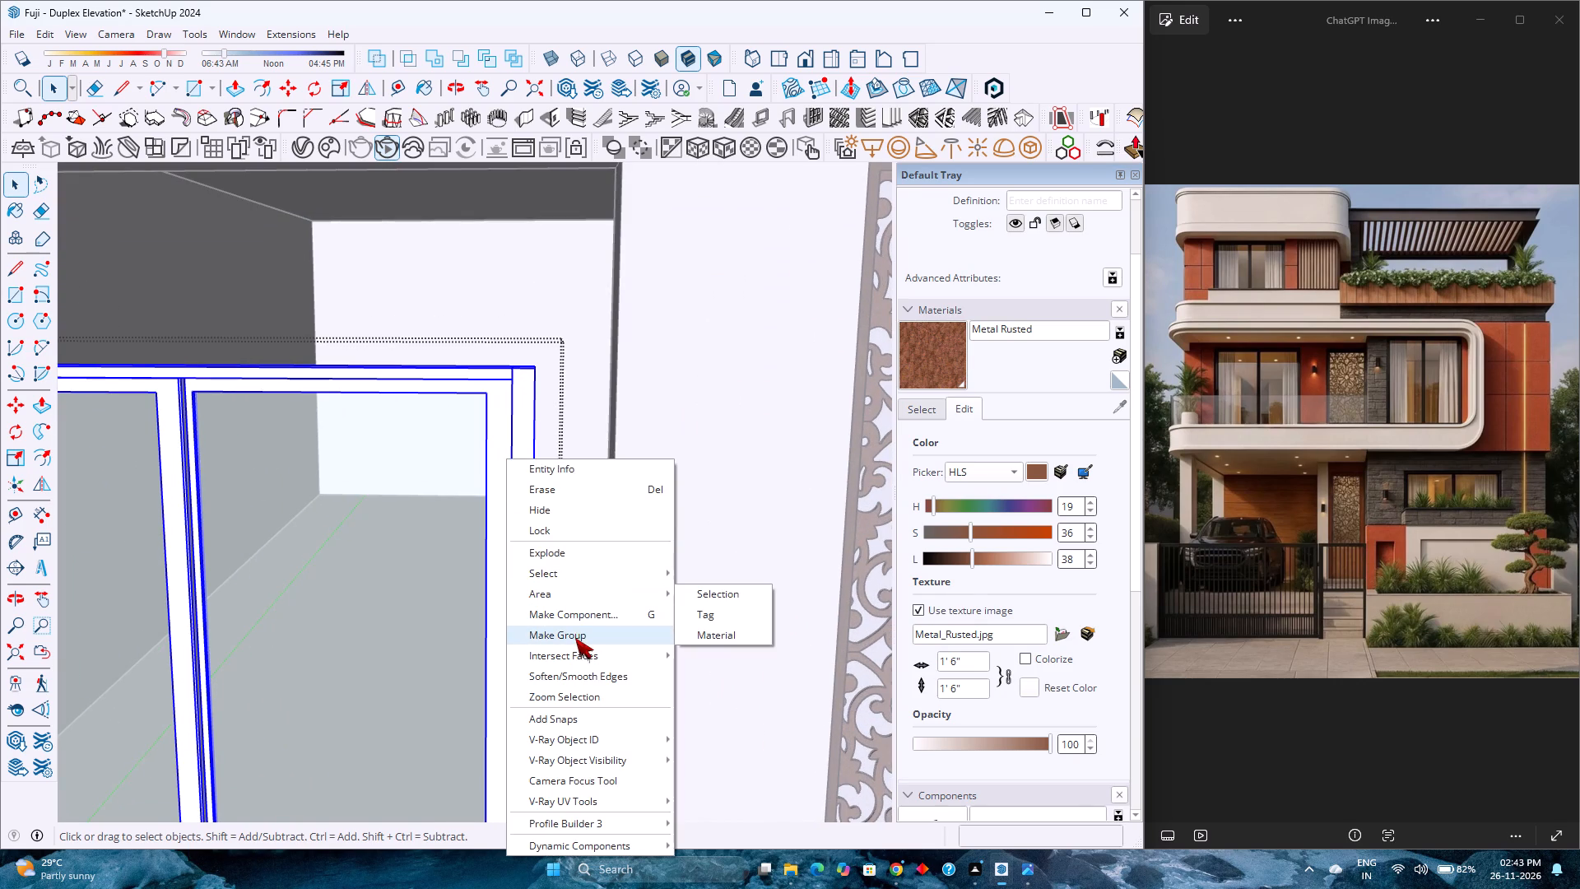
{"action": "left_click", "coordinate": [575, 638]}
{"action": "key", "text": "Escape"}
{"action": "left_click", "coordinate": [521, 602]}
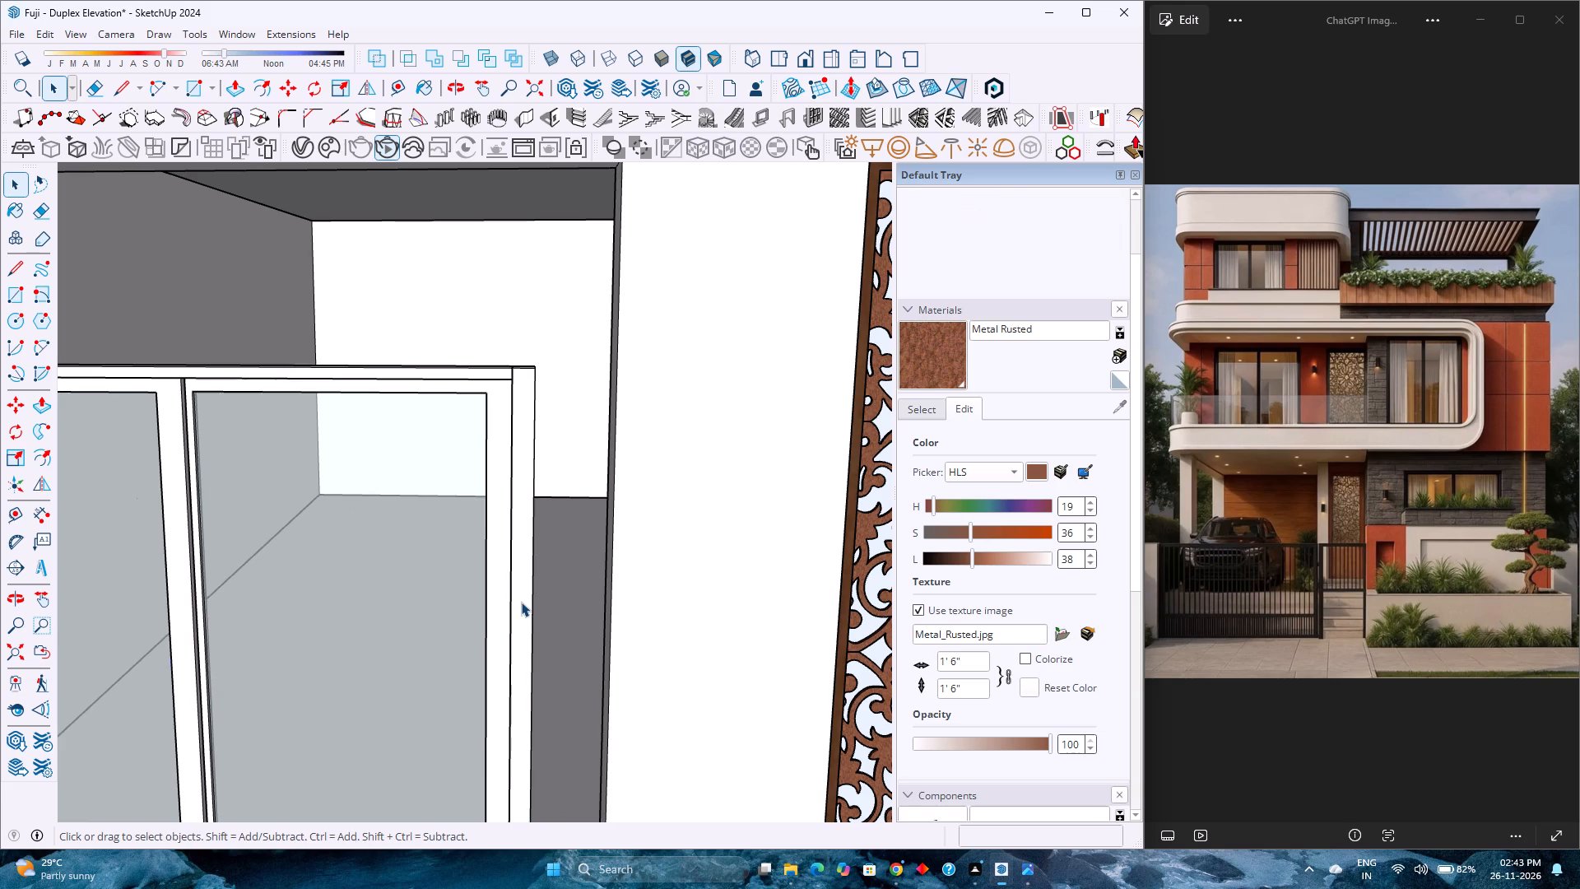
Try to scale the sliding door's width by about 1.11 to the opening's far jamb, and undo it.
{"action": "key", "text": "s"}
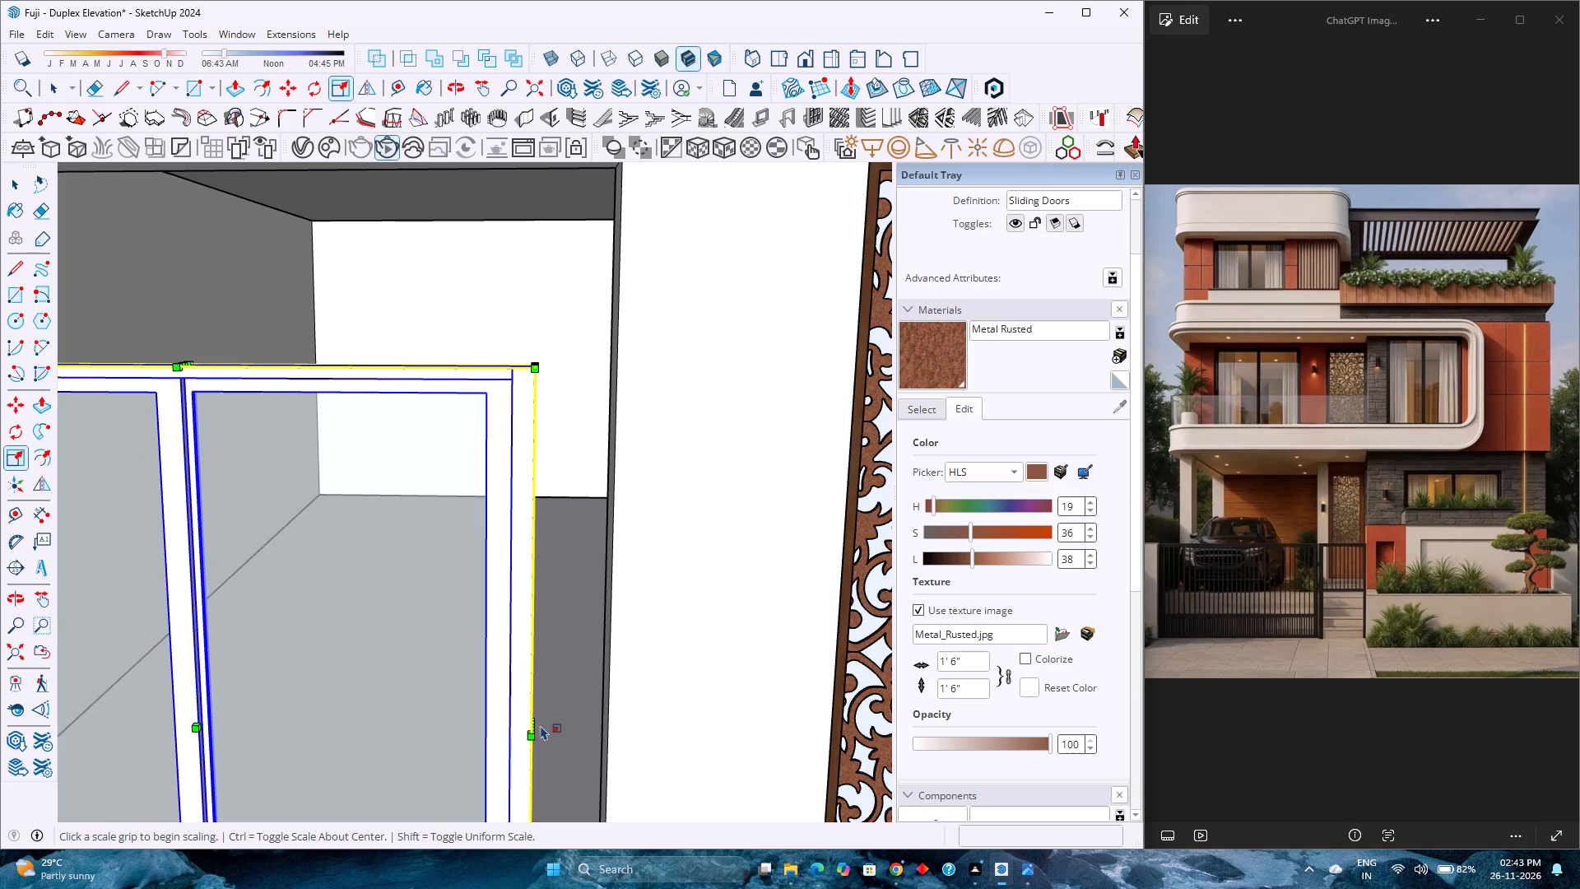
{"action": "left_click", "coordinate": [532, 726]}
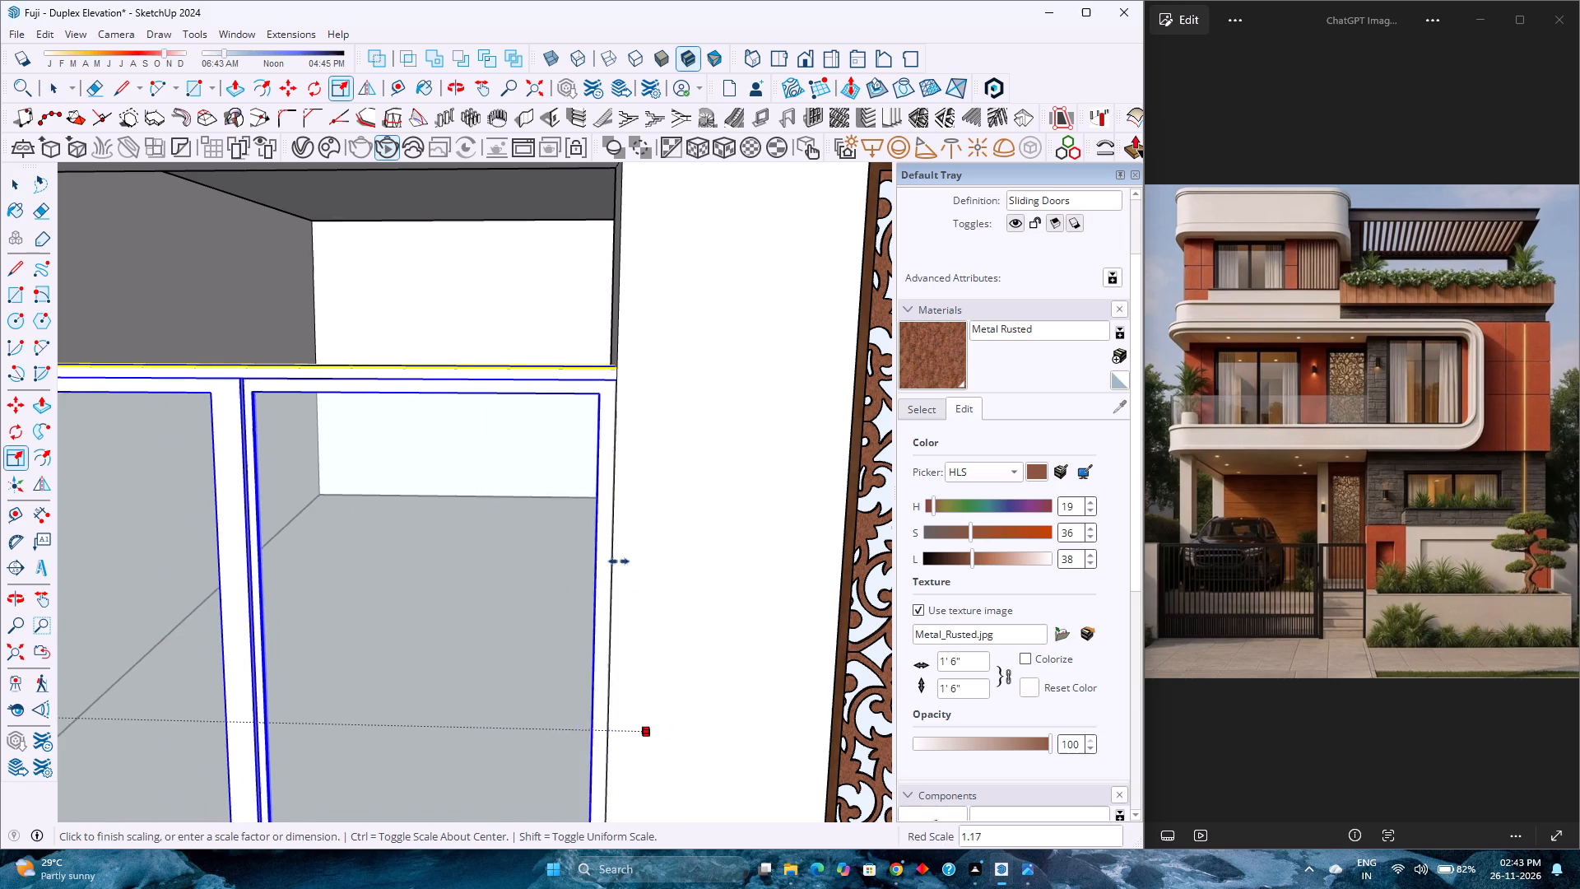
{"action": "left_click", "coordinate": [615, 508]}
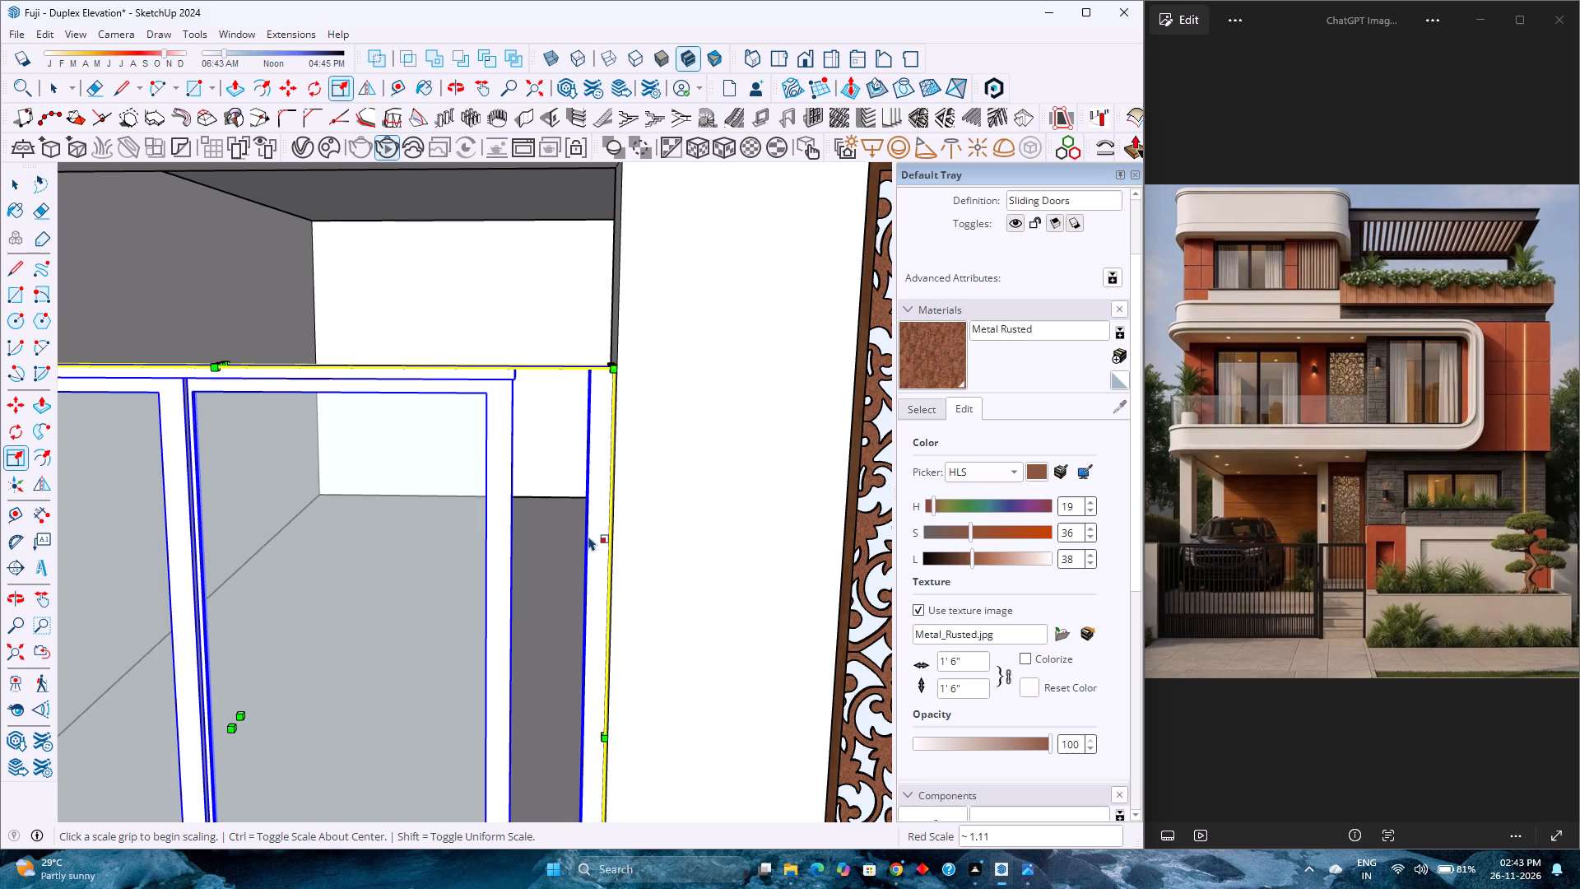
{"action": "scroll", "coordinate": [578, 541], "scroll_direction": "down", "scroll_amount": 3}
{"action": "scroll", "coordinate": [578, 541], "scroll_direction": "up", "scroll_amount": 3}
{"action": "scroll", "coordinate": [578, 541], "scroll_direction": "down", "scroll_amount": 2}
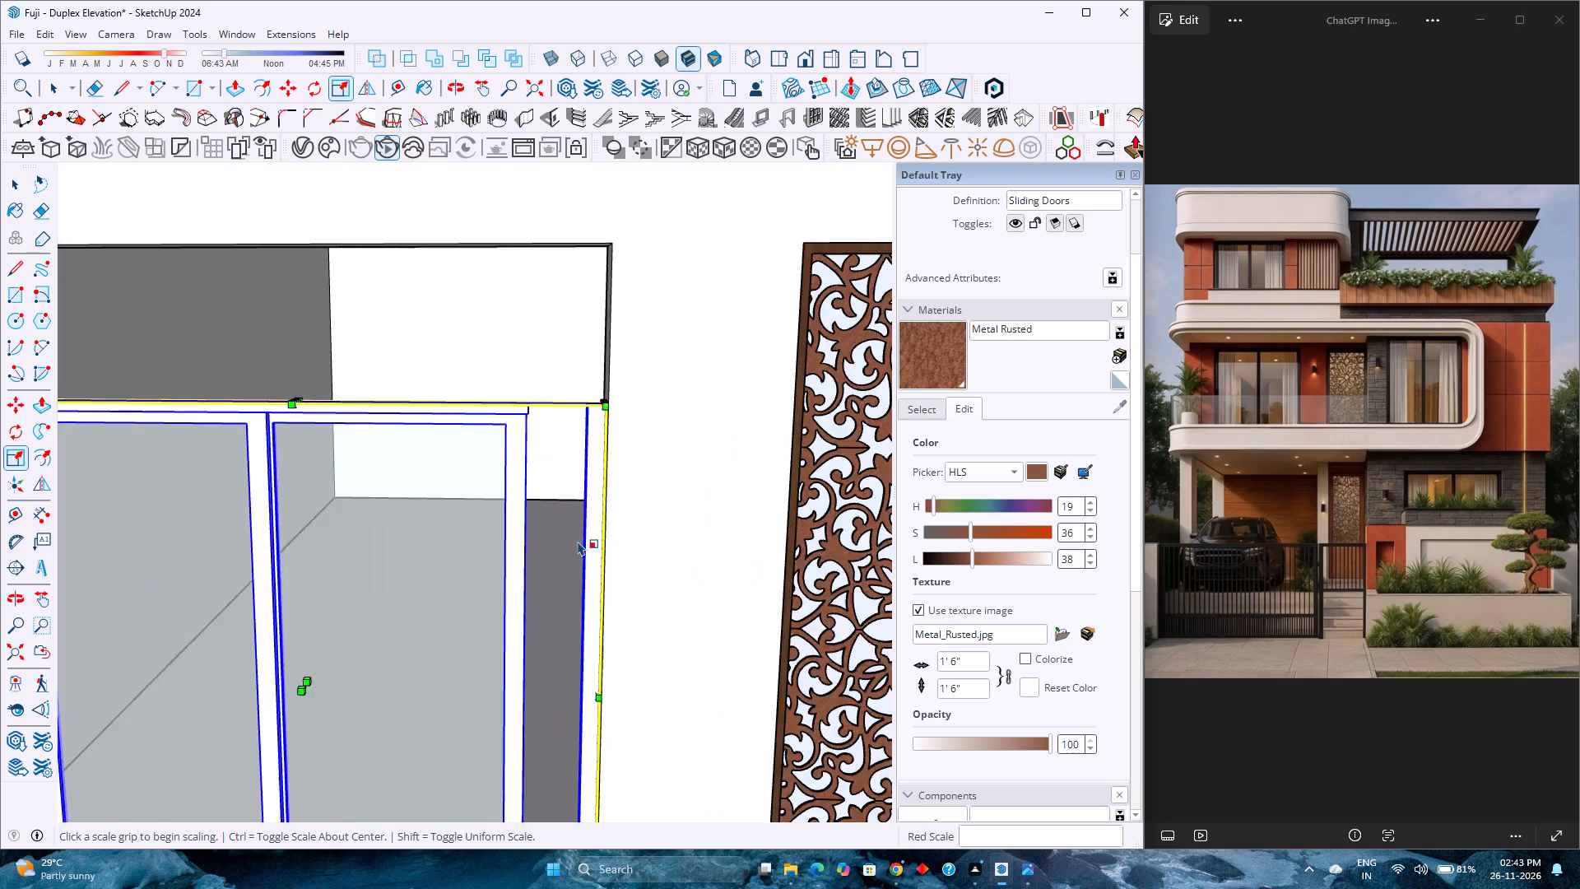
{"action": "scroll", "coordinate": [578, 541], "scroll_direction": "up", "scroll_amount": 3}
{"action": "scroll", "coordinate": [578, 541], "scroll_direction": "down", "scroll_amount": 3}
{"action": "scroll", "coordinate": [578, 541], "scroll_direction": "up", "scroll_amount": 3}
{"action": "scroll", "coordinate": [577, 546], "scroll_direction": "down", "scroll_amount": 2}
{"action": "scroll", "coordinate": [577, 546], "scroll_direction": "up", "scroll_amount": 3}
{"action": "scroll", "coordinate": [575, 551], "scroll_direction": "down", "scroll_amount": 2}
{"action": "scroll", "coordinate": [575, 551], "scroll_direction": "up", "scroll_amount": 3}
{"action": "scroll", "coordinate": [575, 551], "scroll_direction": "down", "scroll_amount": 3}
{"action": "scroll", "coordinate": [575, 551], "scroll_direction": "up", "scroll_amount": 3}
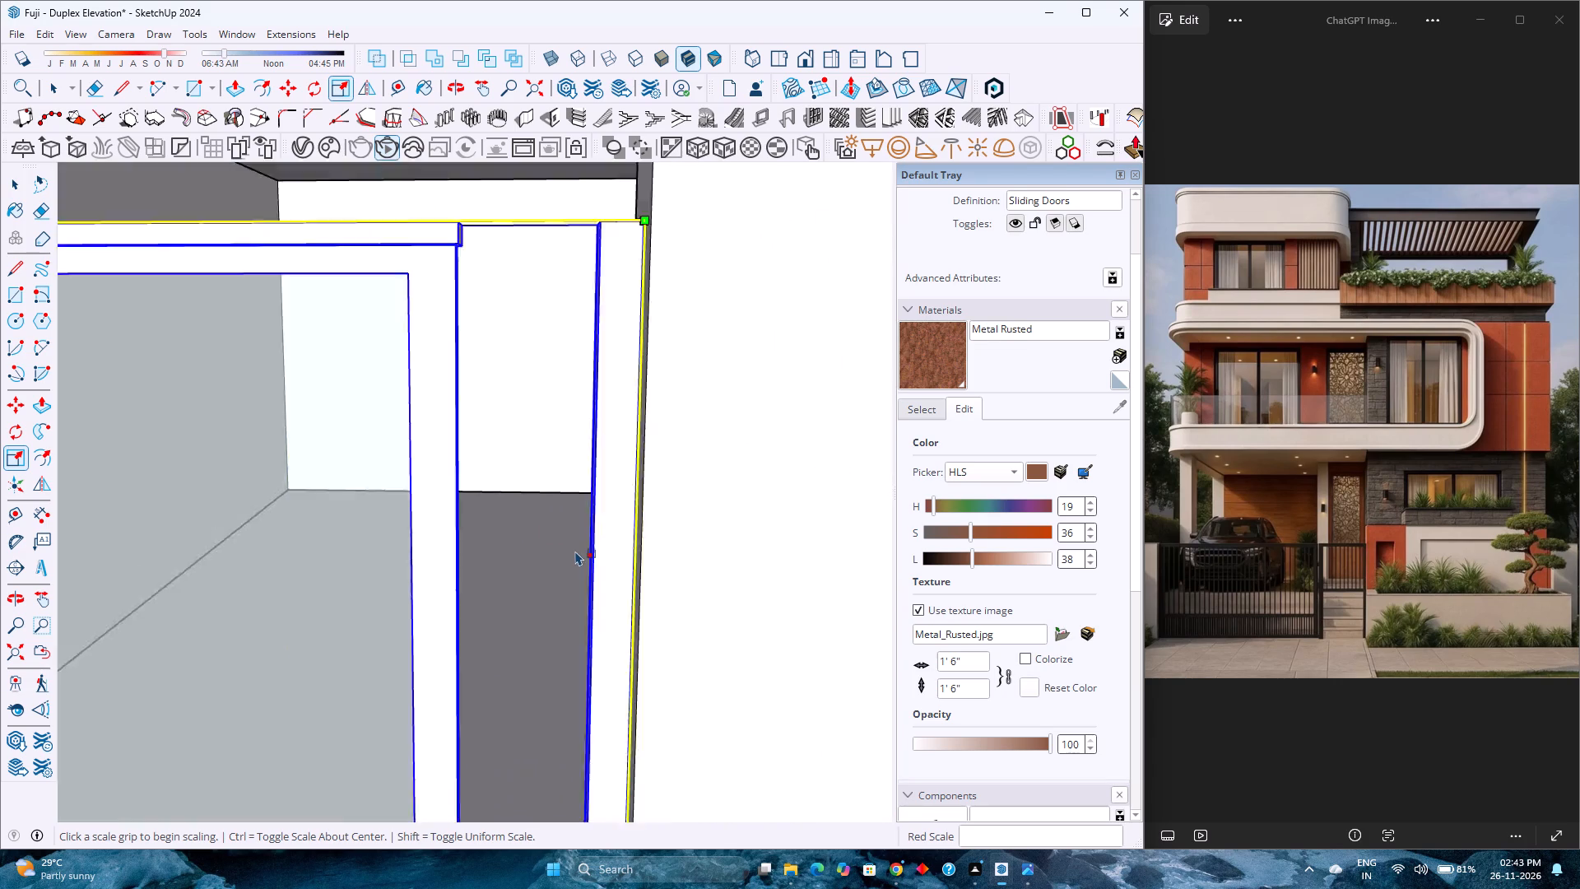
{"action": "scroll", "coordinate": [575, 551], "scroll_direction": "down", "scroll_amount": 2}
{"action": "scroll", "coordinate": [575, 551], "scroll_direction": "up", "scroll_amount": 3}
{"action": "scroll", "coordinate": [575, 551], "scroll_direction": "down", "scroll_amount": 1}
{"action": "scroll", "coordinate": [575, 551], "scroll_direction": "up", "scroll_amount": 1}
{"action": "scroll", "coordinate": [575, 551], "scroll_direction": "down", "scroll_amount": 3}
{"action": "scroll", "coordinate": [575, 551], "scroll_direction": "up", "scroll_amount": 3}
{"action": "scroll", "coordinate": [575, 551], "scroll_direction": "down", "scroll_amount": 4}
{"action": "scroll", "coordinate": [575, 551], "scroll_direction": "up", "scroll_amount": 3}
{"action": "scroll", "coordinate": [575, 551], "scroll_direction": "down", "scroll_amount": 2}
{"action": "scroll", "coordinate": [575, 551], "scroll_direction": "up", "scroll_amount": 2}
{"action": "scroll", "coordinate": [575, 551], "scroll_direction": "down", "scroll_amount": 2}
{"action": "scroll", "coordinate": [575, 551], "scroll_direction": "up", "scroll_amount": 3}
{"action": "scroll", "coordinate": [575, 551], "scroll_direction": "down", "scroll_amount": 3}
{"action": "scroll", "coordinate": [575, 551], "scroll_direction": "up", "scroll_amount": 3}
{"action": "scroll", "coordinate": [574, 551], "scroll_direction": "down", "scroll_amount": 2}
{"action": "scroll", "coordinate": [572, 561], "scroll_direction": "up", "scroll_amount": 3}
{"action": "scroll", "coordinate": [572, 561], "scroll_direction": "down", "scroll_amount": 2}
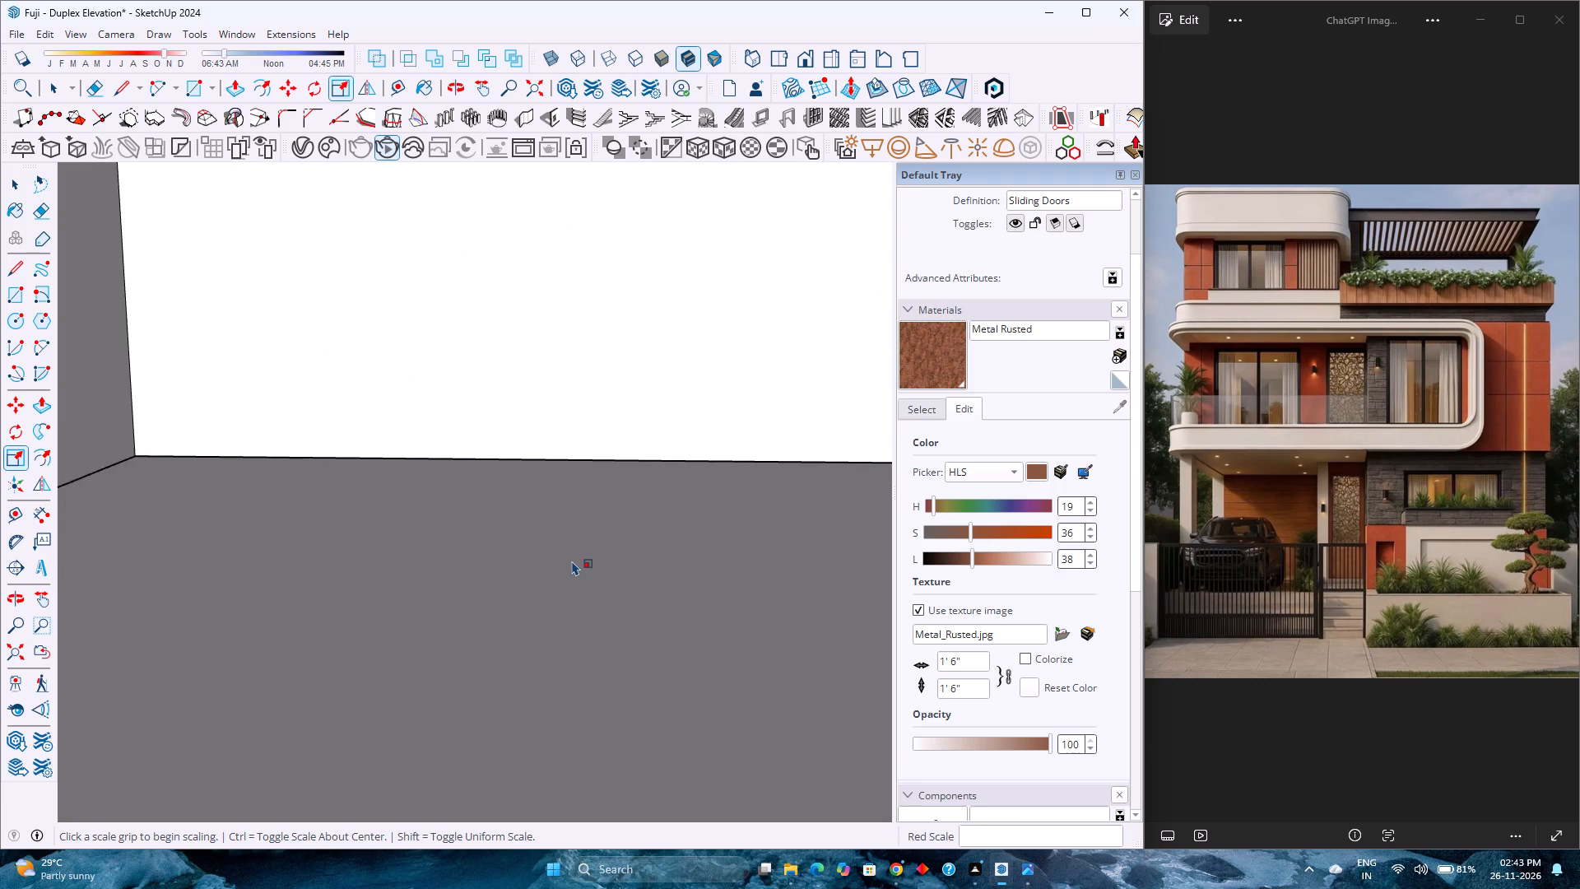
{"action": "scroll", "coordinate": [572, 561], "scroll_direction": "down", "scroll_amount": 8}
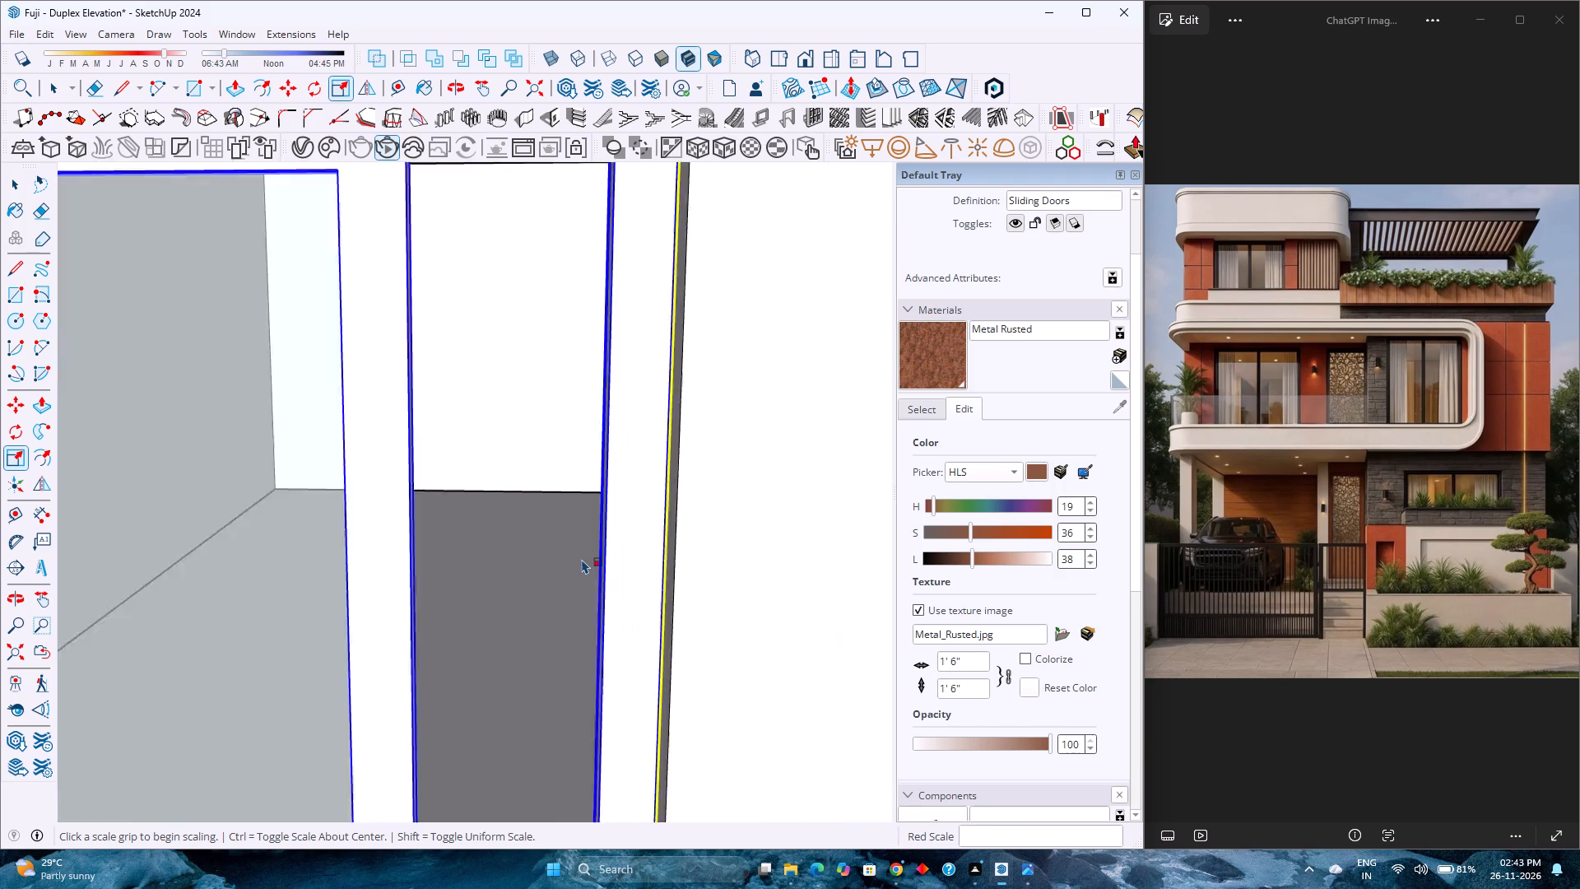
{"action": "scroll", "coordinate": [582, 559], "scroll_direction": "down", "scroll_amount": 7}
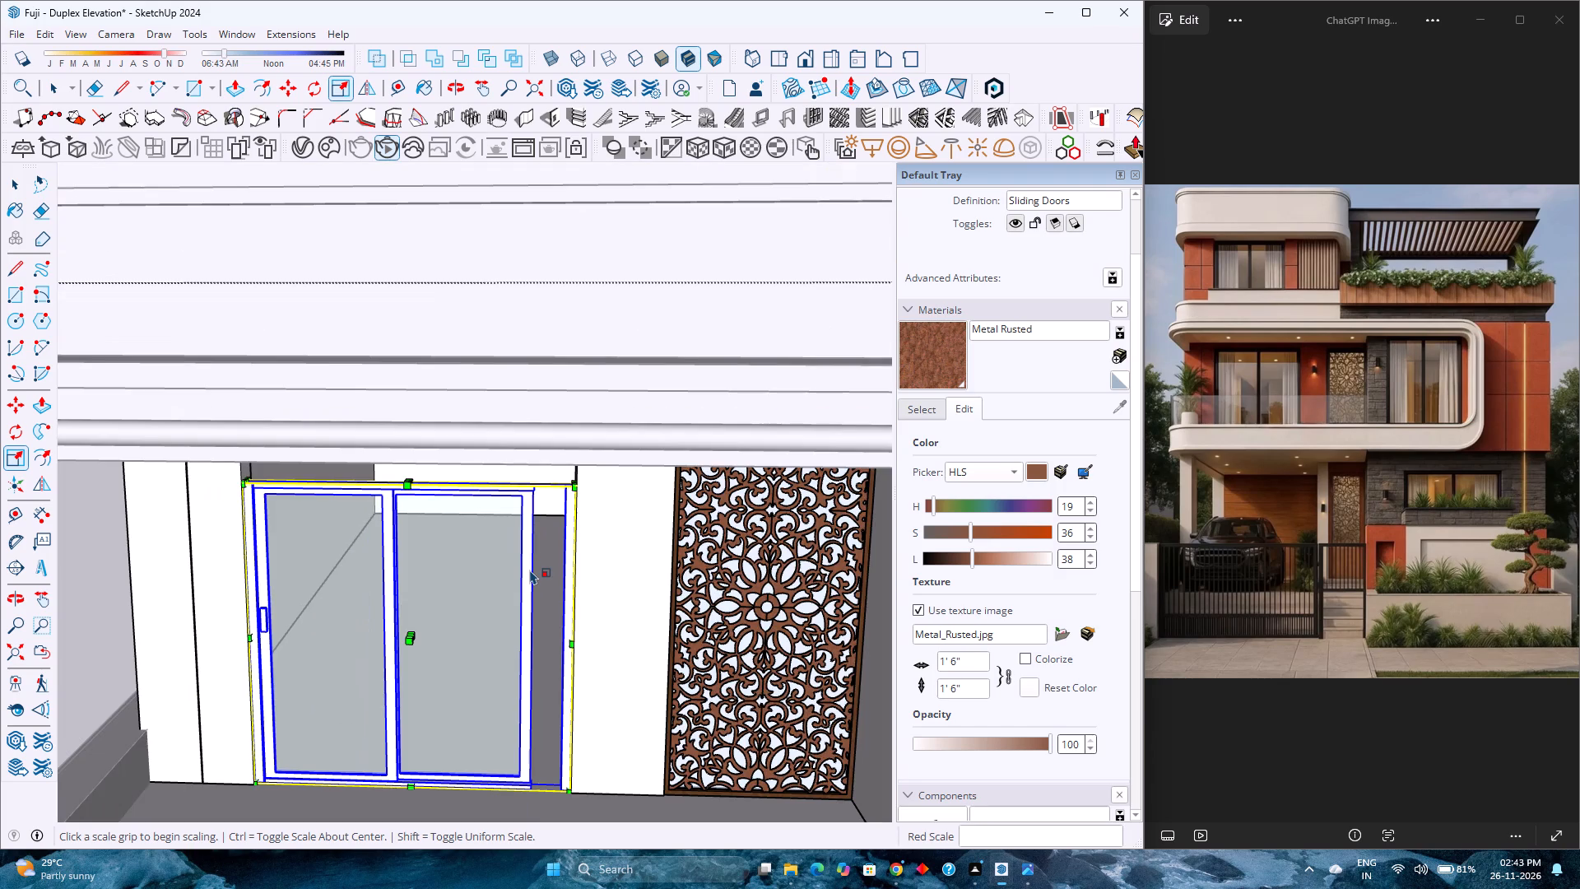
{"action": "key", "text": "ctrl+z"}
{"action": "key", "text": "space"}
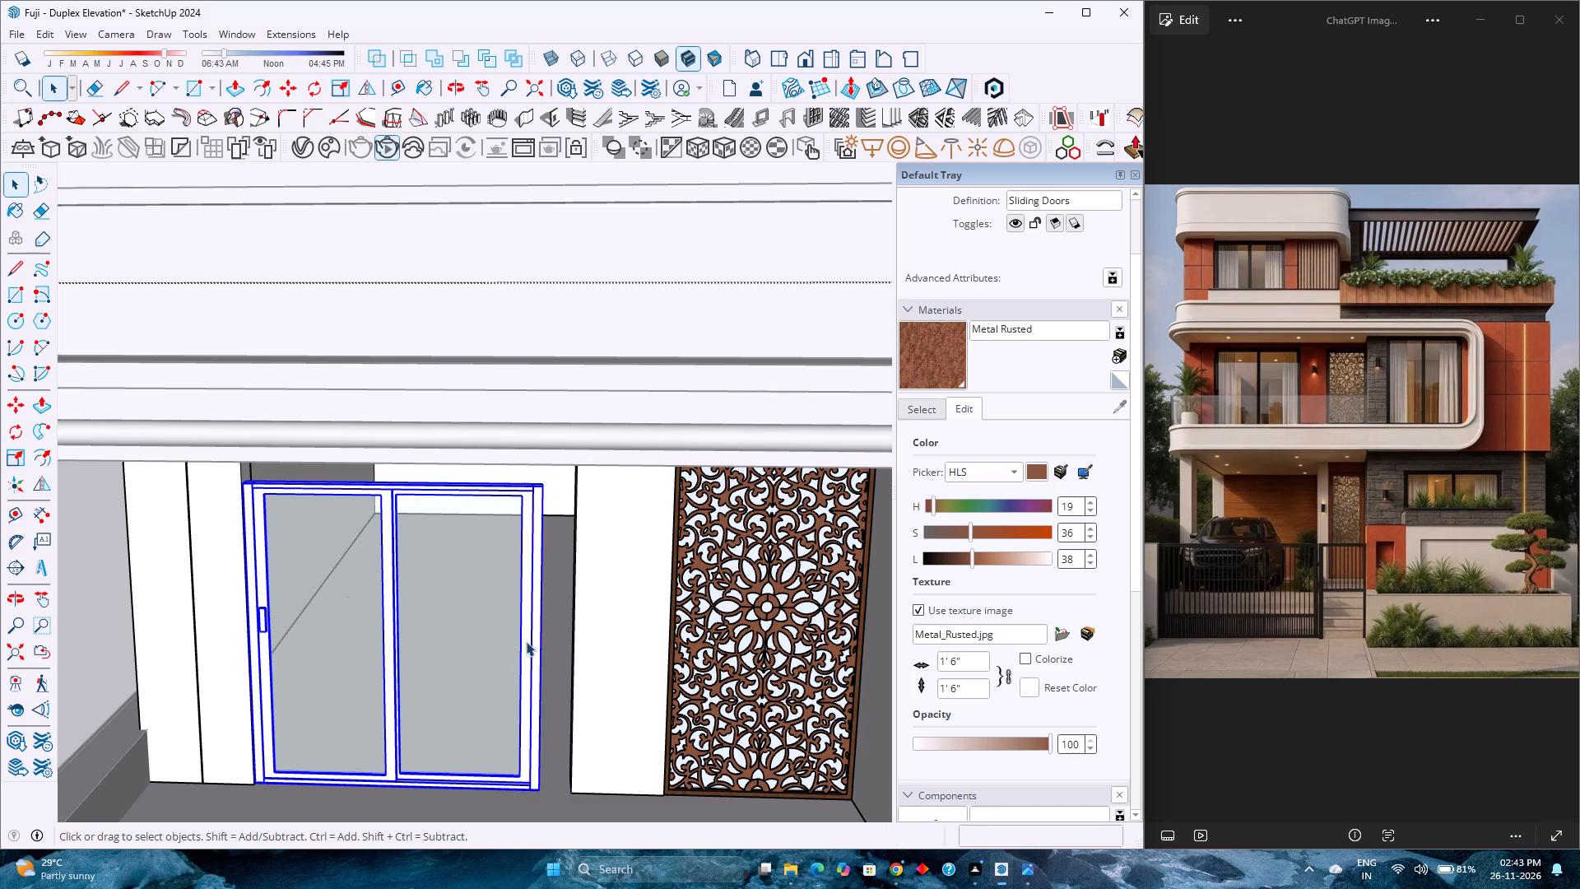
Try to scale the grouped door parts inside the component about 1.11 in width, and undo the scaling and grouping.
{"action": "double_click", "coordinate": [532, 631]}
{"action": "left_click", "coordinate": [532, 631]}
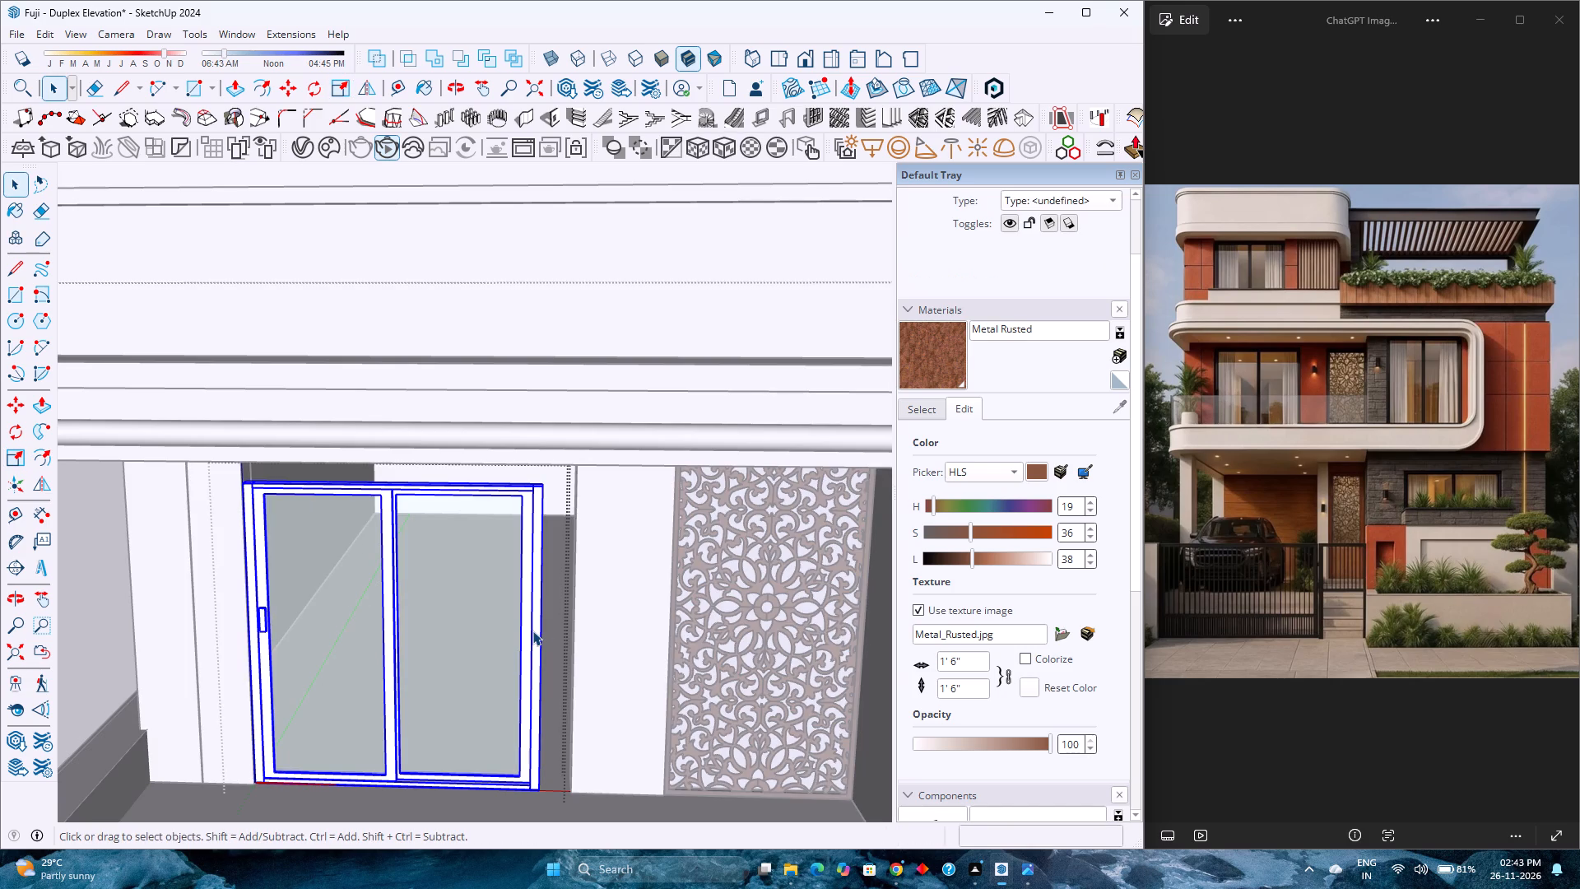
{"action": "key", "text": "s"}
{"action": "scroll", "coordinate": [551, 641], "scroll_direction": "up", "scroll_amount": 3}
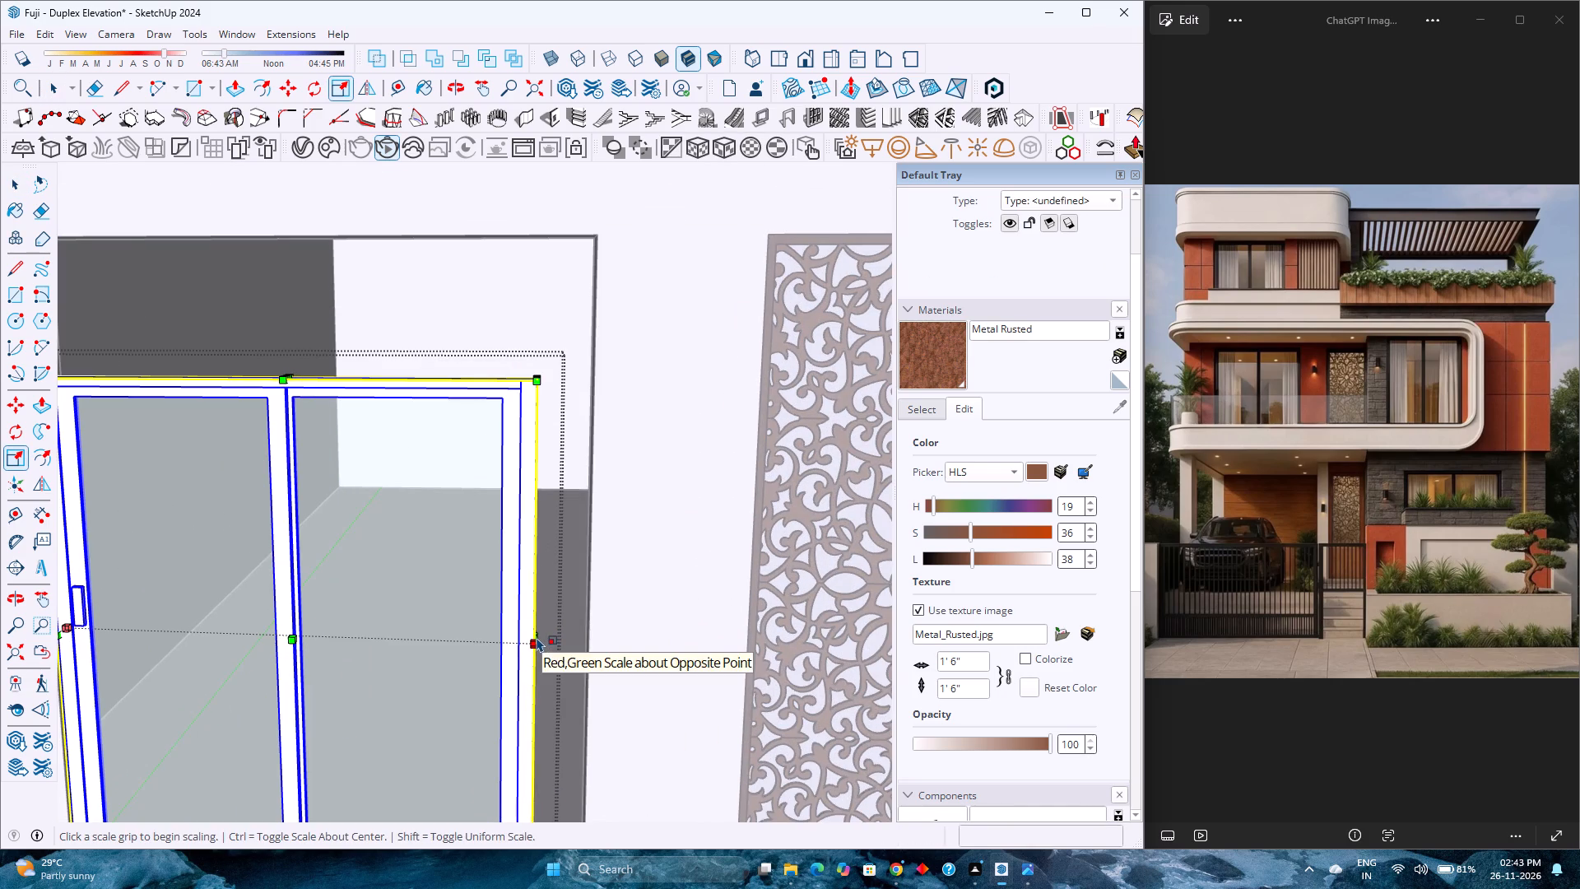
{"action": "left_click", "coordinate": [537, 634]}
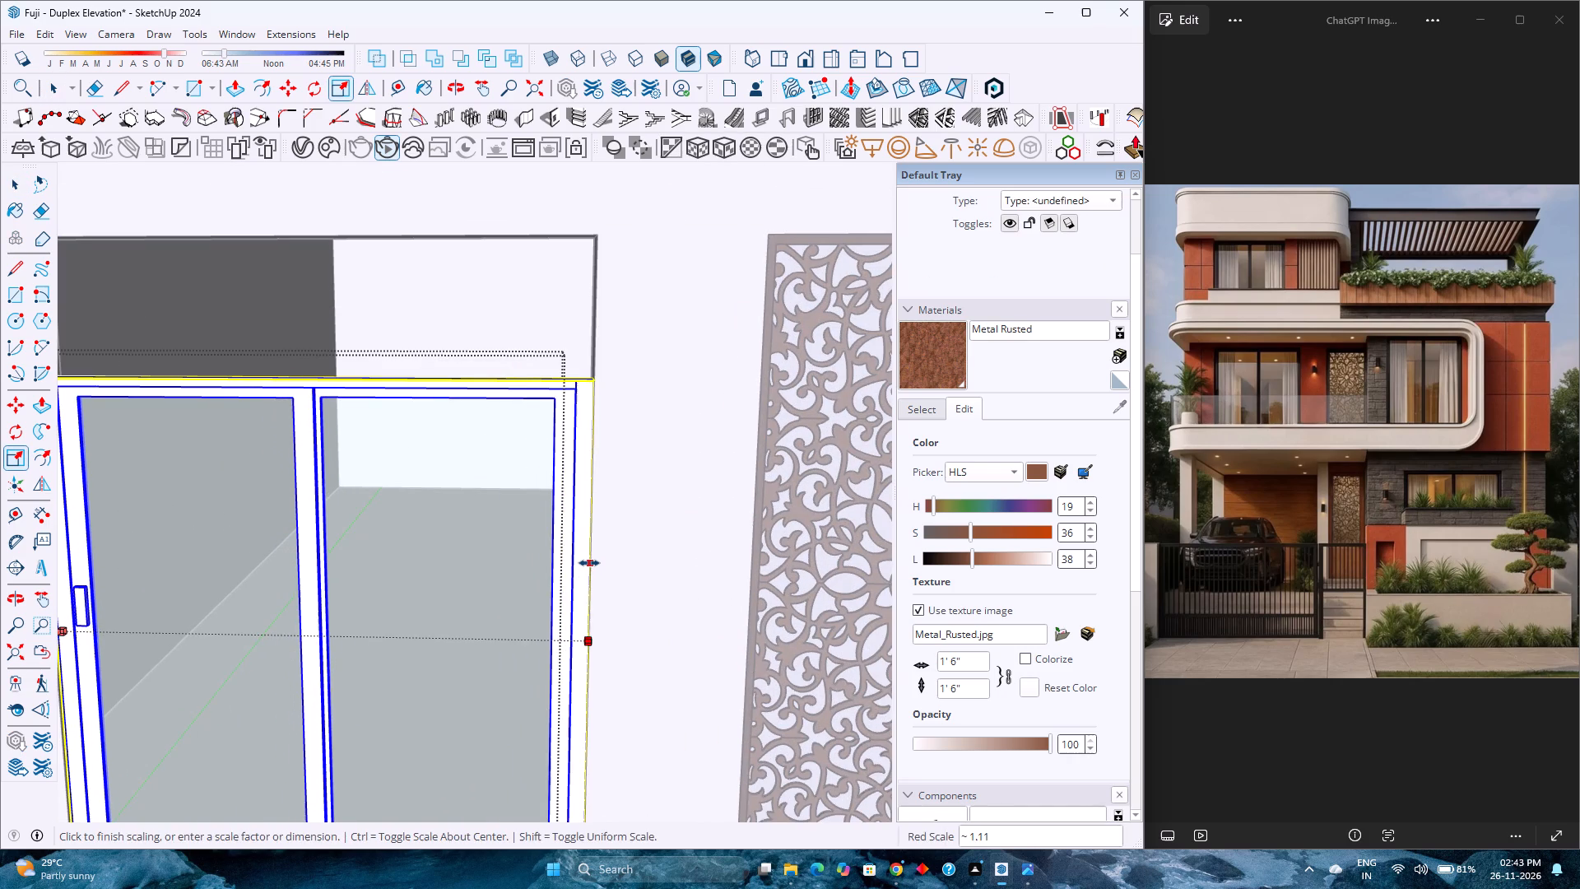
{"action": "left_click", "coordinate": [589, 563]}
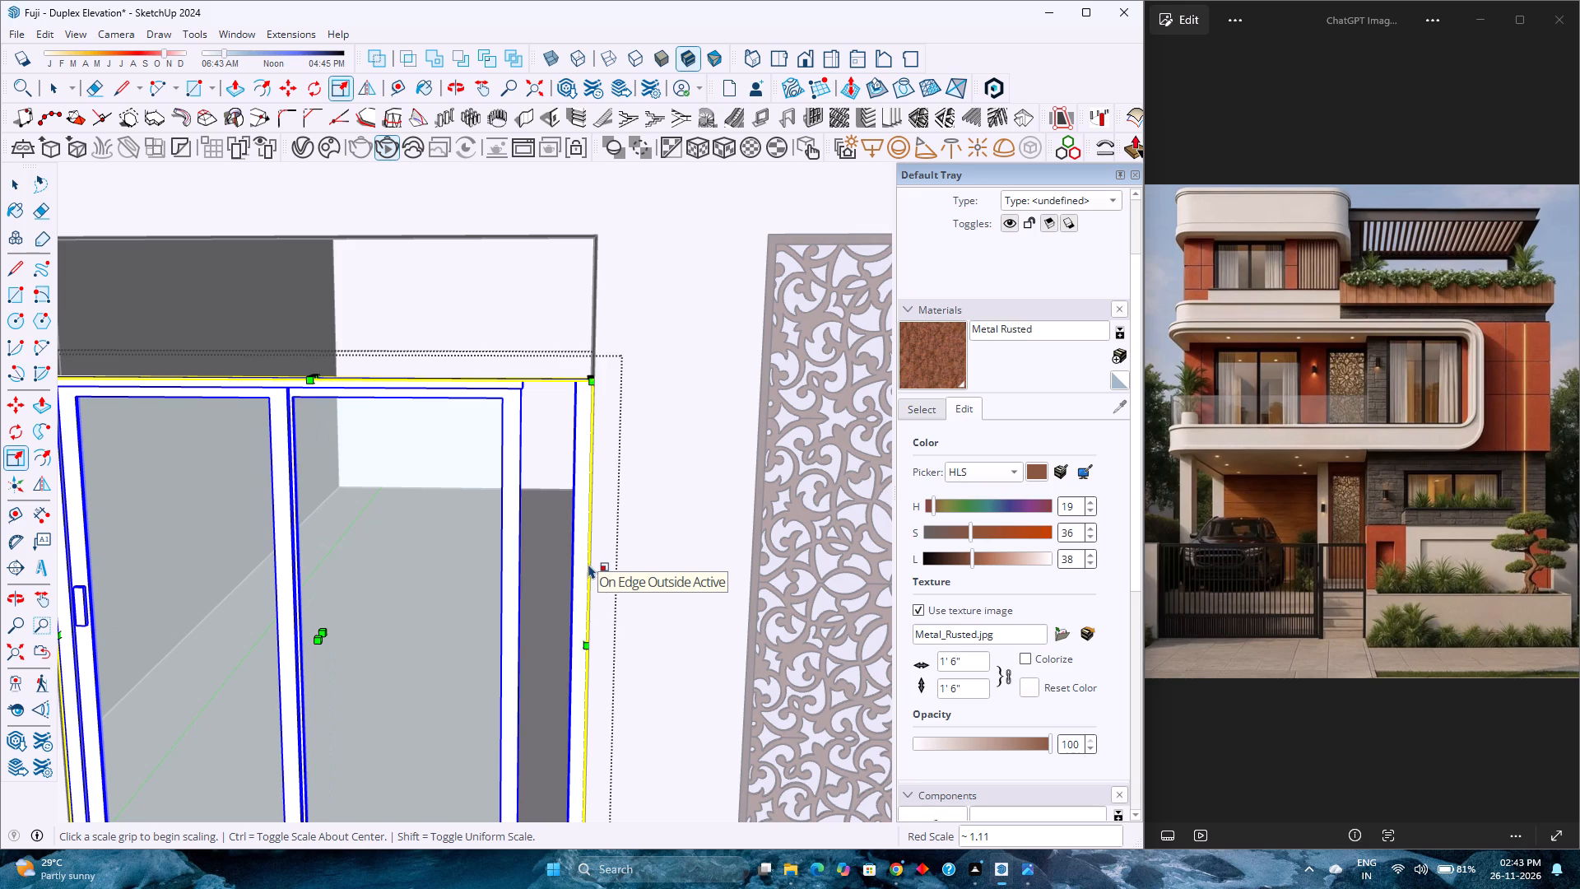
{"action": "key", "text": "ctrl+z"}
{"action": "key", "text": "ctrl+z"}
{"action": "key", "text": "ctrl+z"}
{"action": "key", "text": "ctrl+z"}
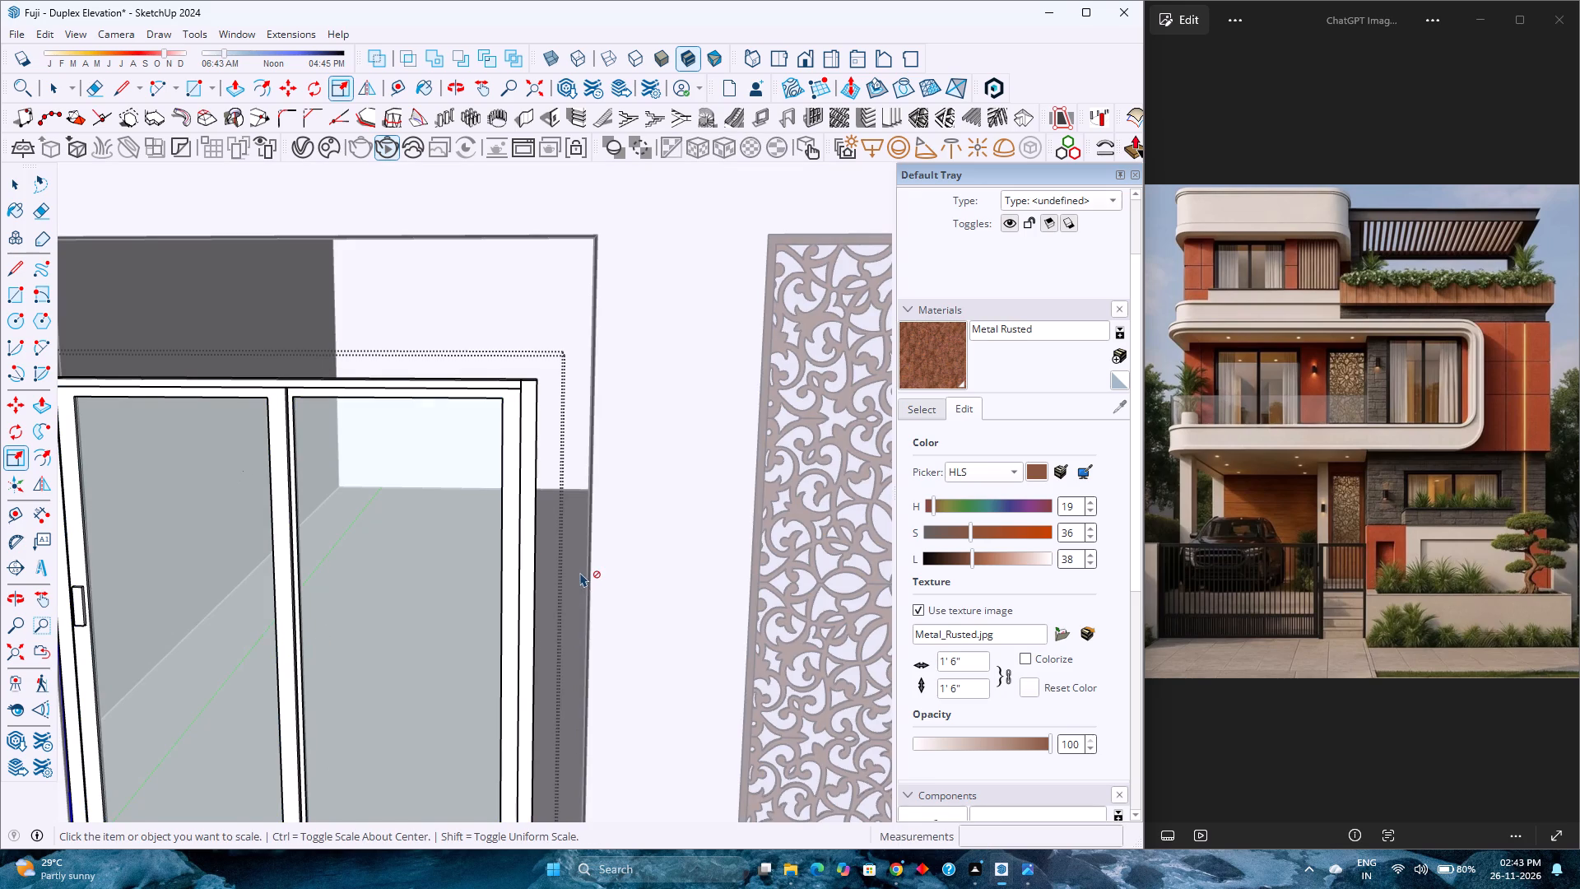
Delete the sliding door from the first-floor balcony opening.
{"action": "key", "text": "space"}
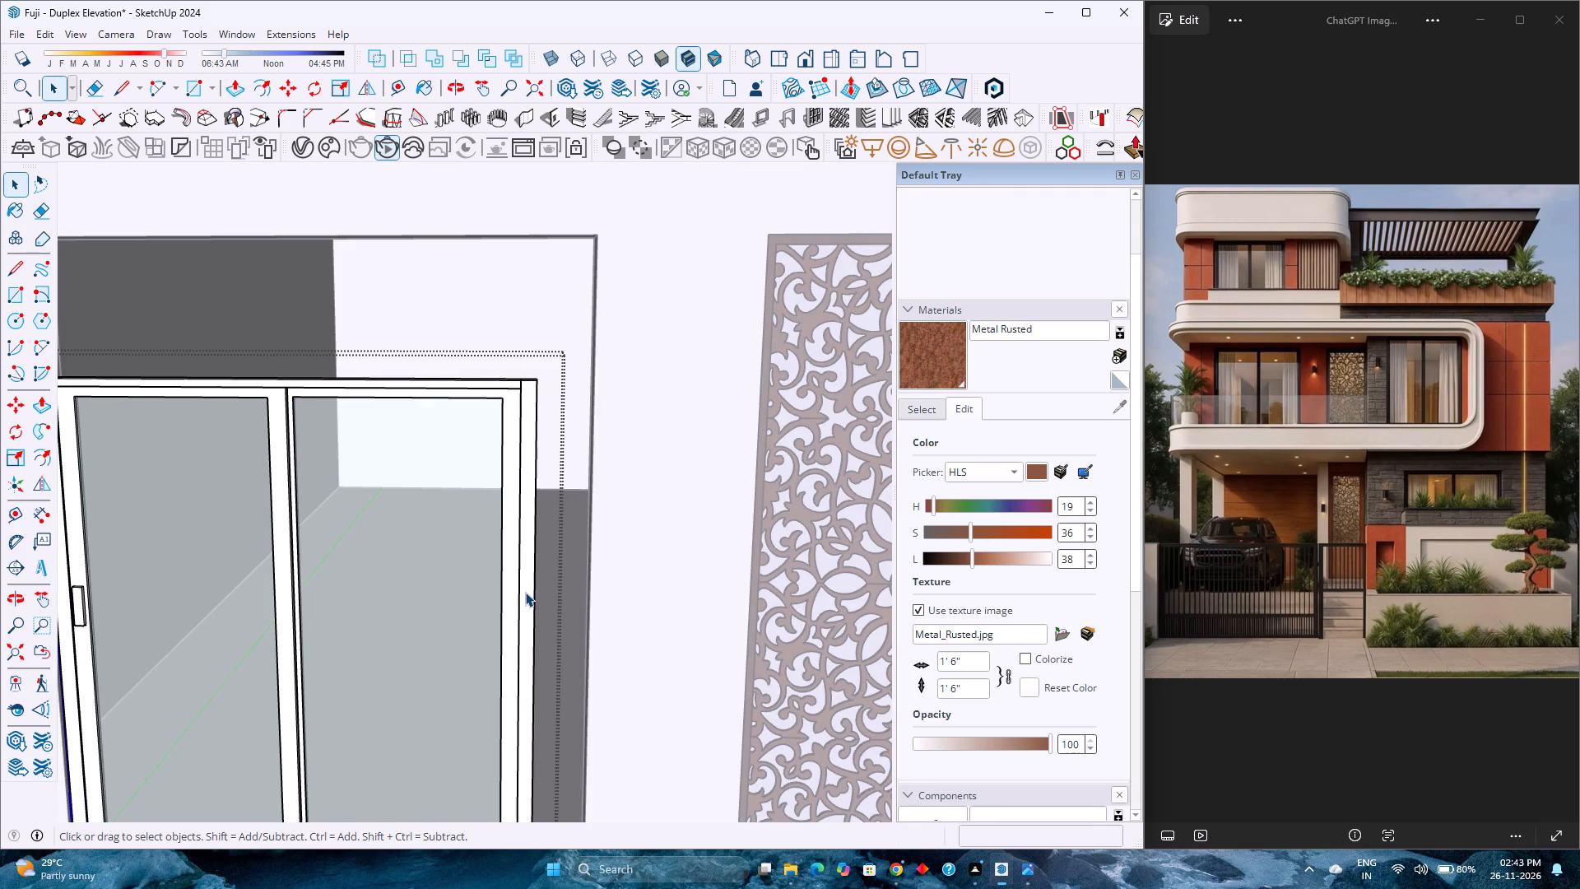
{"action": "key", "text": "Escape"}
{"action": "left_click", "coordinate": [525, 592]}
{"action": "scroll", "coordinate": [546, 575], "scroll_direction": "down", "scroll_amount": 5}
{"action": "key", "text": "Delete"}
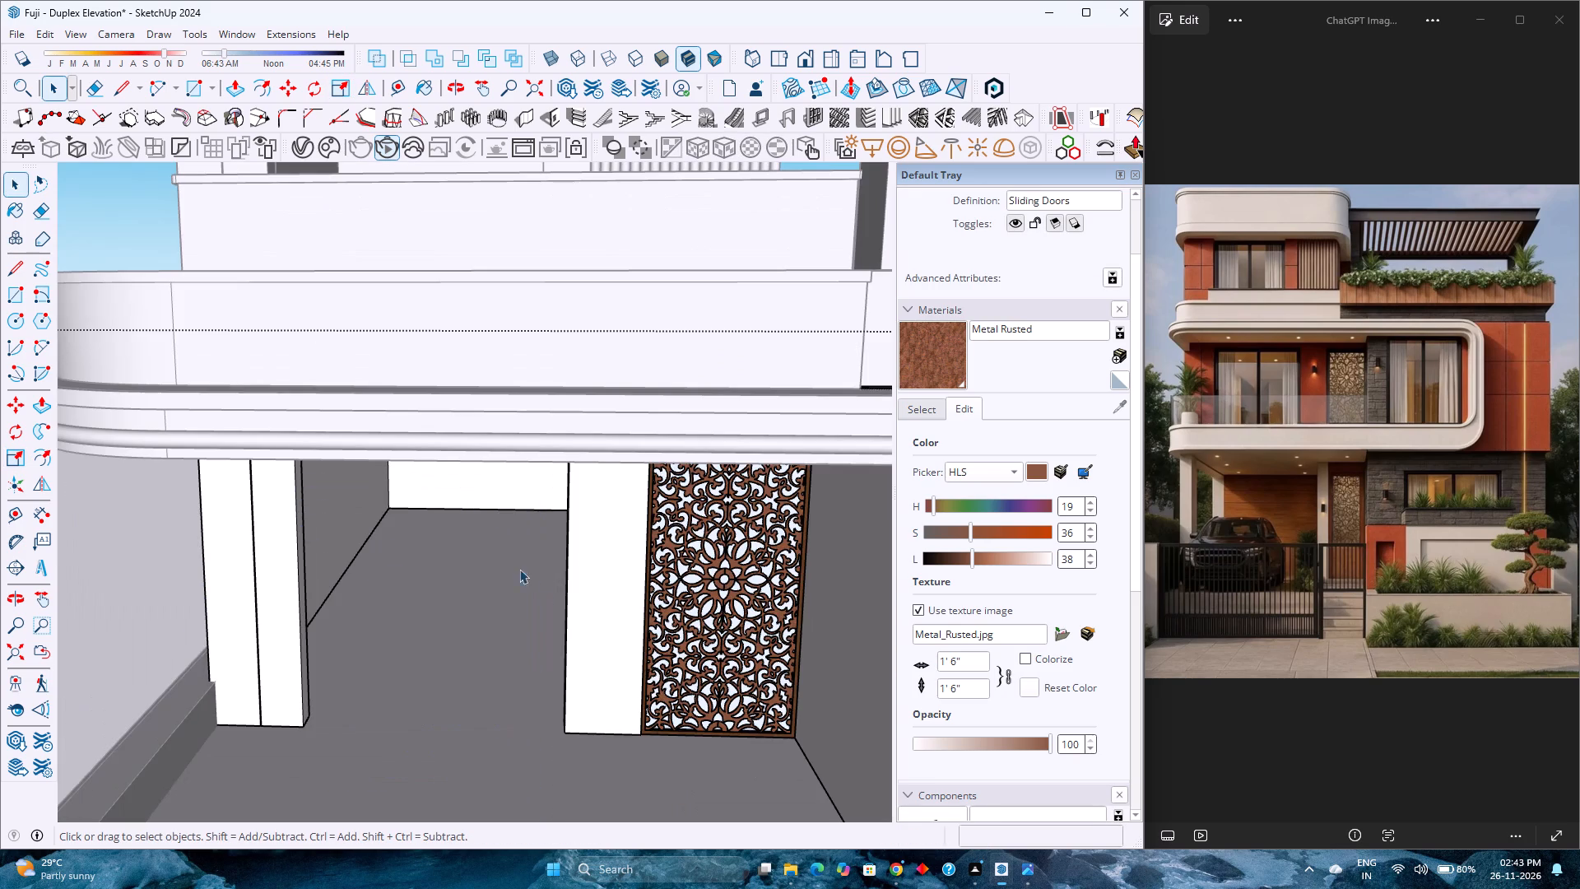
Reopen 3D Warehouse and browse the Sliding Door models for another two-panel glass door for the balcony opening.
{"action": "left_click", "coordinate": [228, 38]}
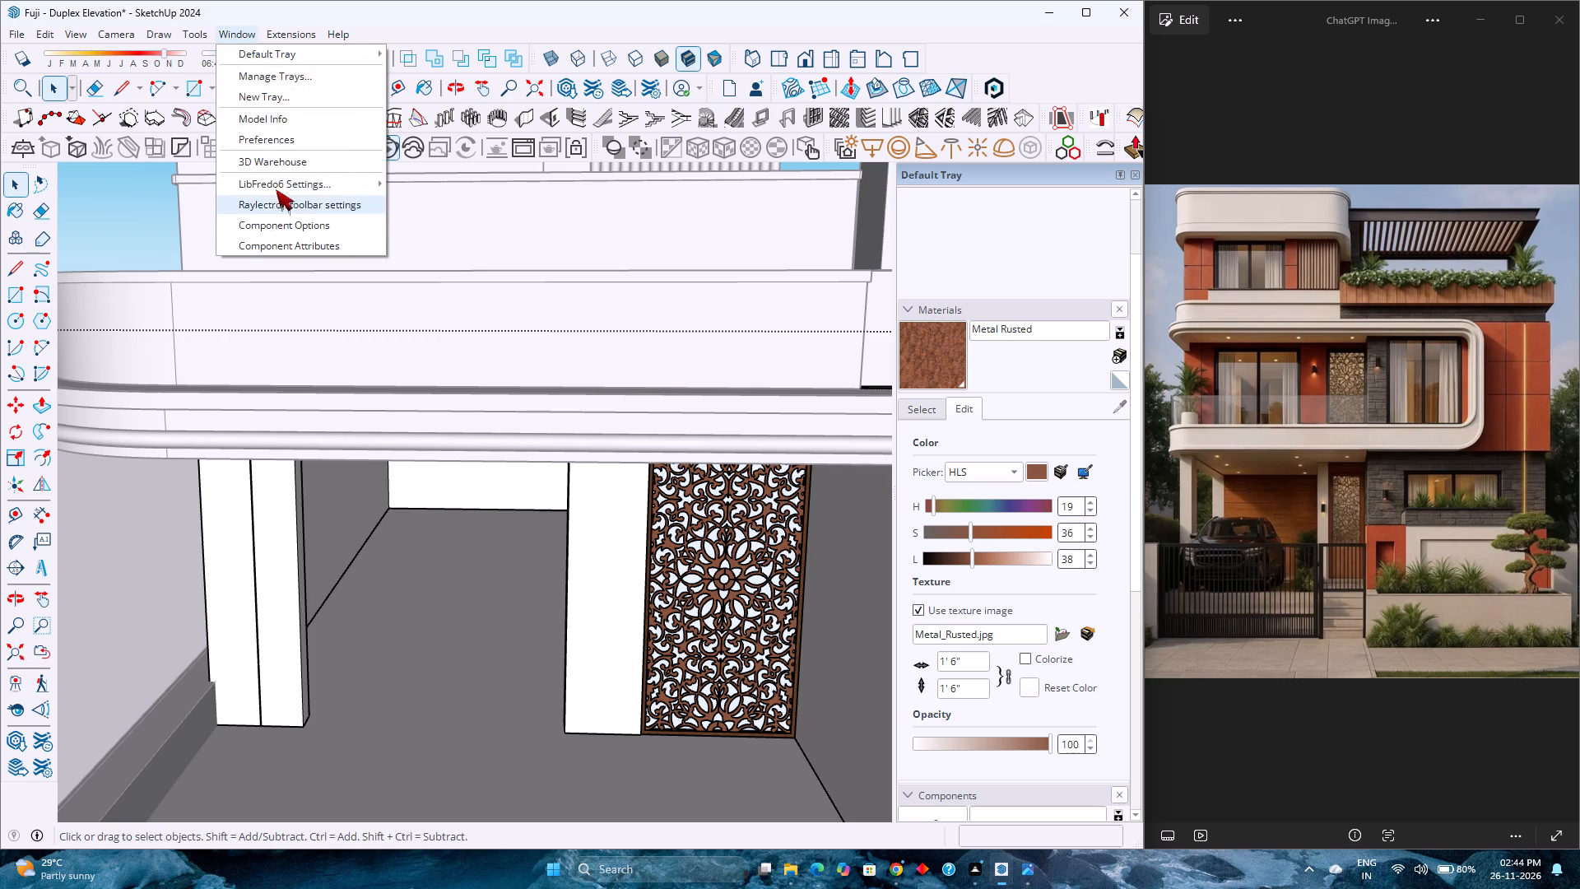
{"action": "left_click", "coordinate": [275, 159]}
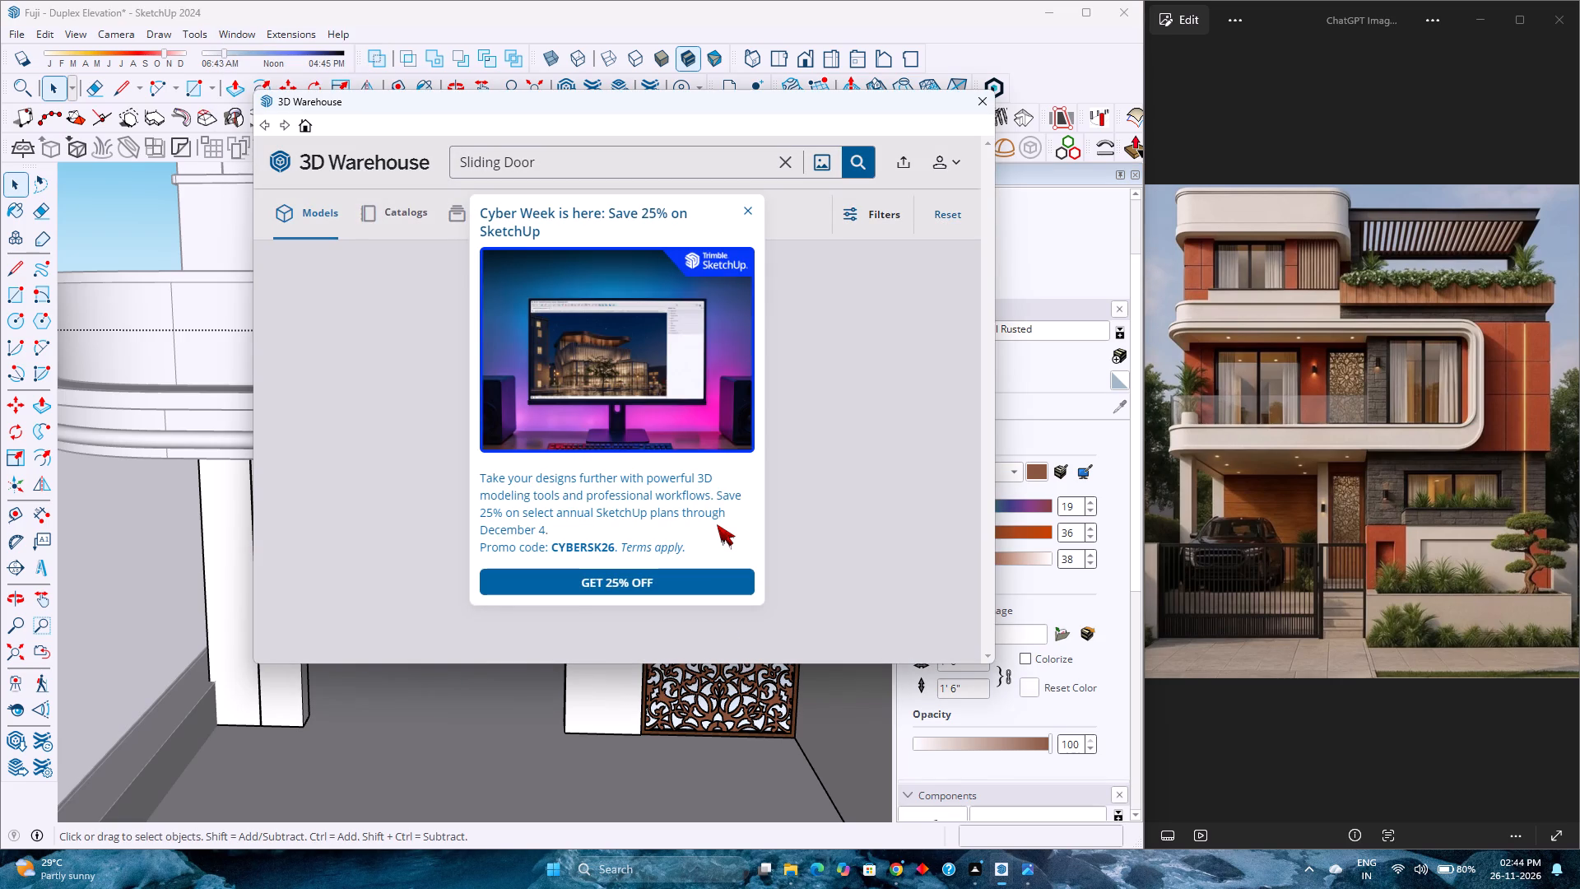
{"action": "left_click", "coordinate": [746, 202]}
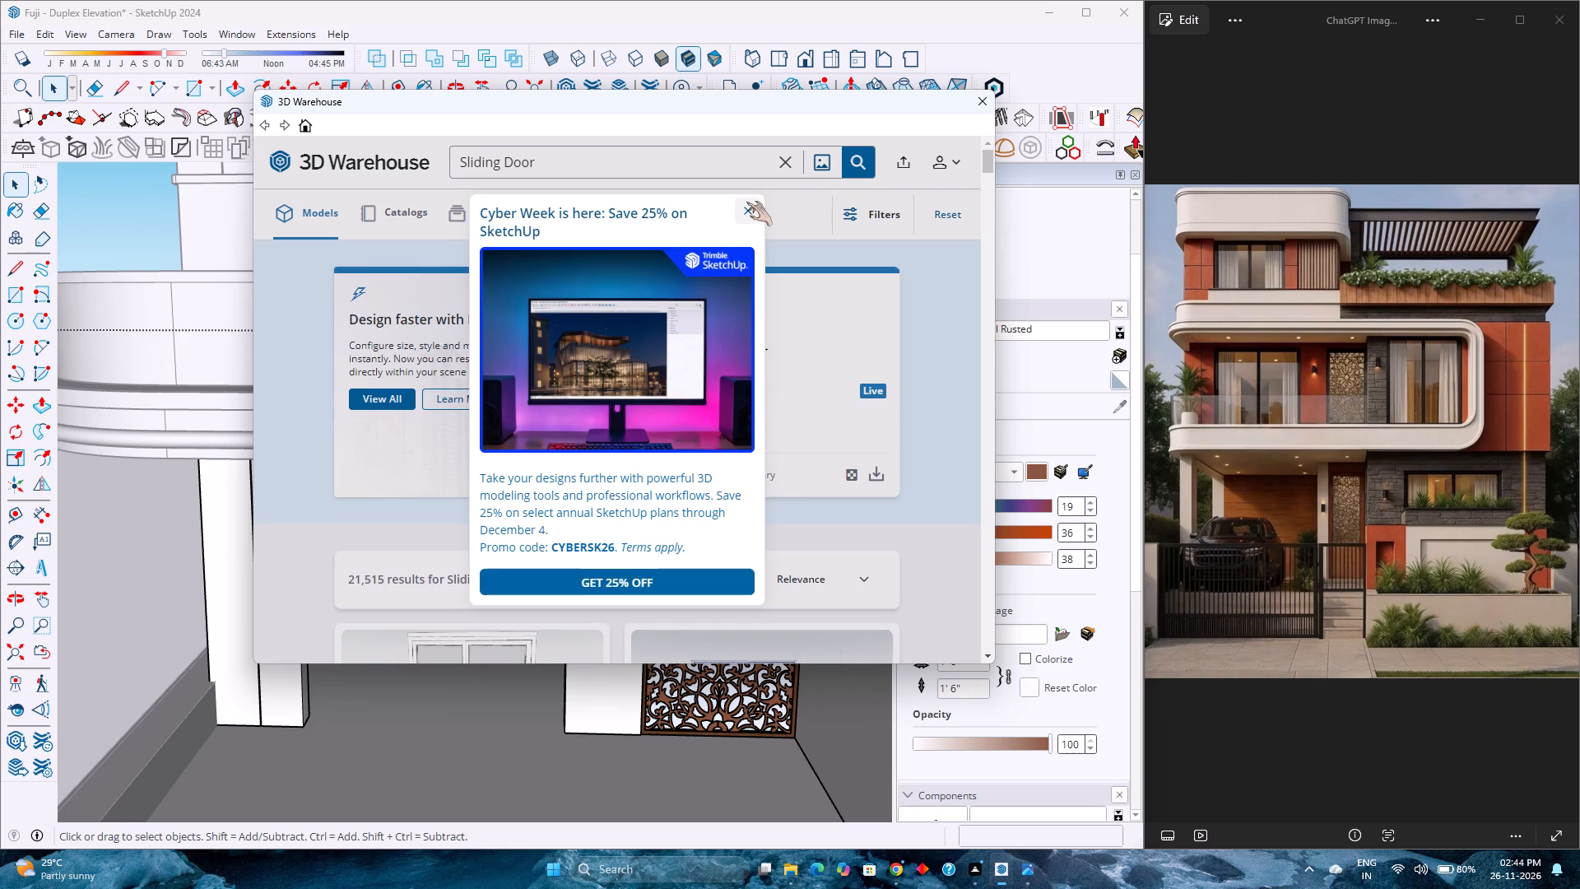
{"action": "scroll", "coordinate": [685, 400], "scroll_direction": "down", "scroll_amount": 8}
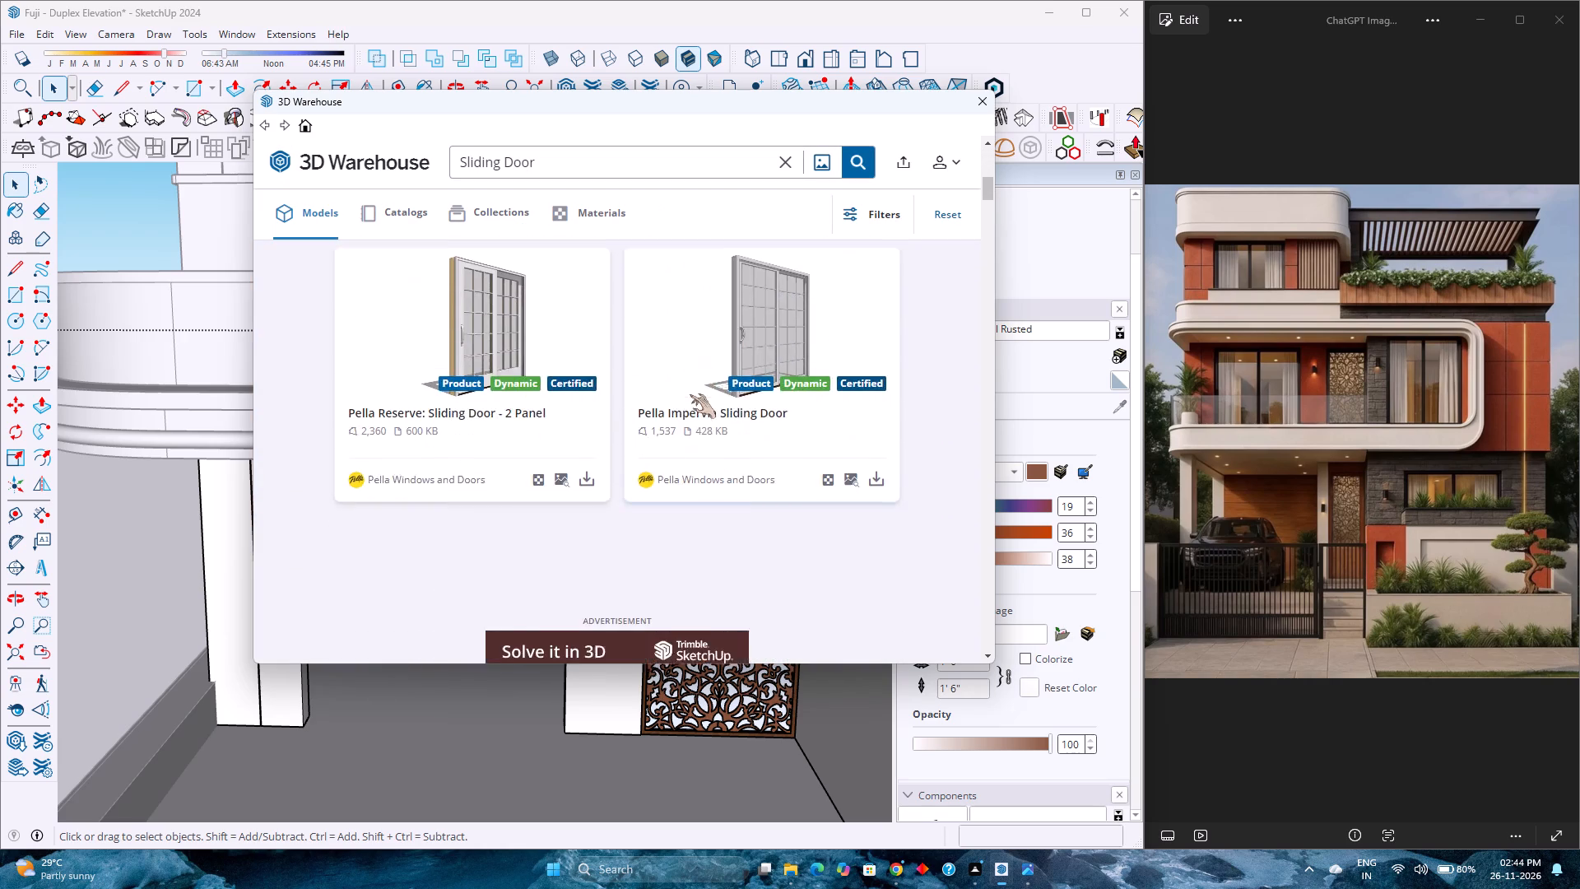
{"action": "scroll", "coordinate": [690, 394], "scroll_direction": "up", "scroll_amount": 7}
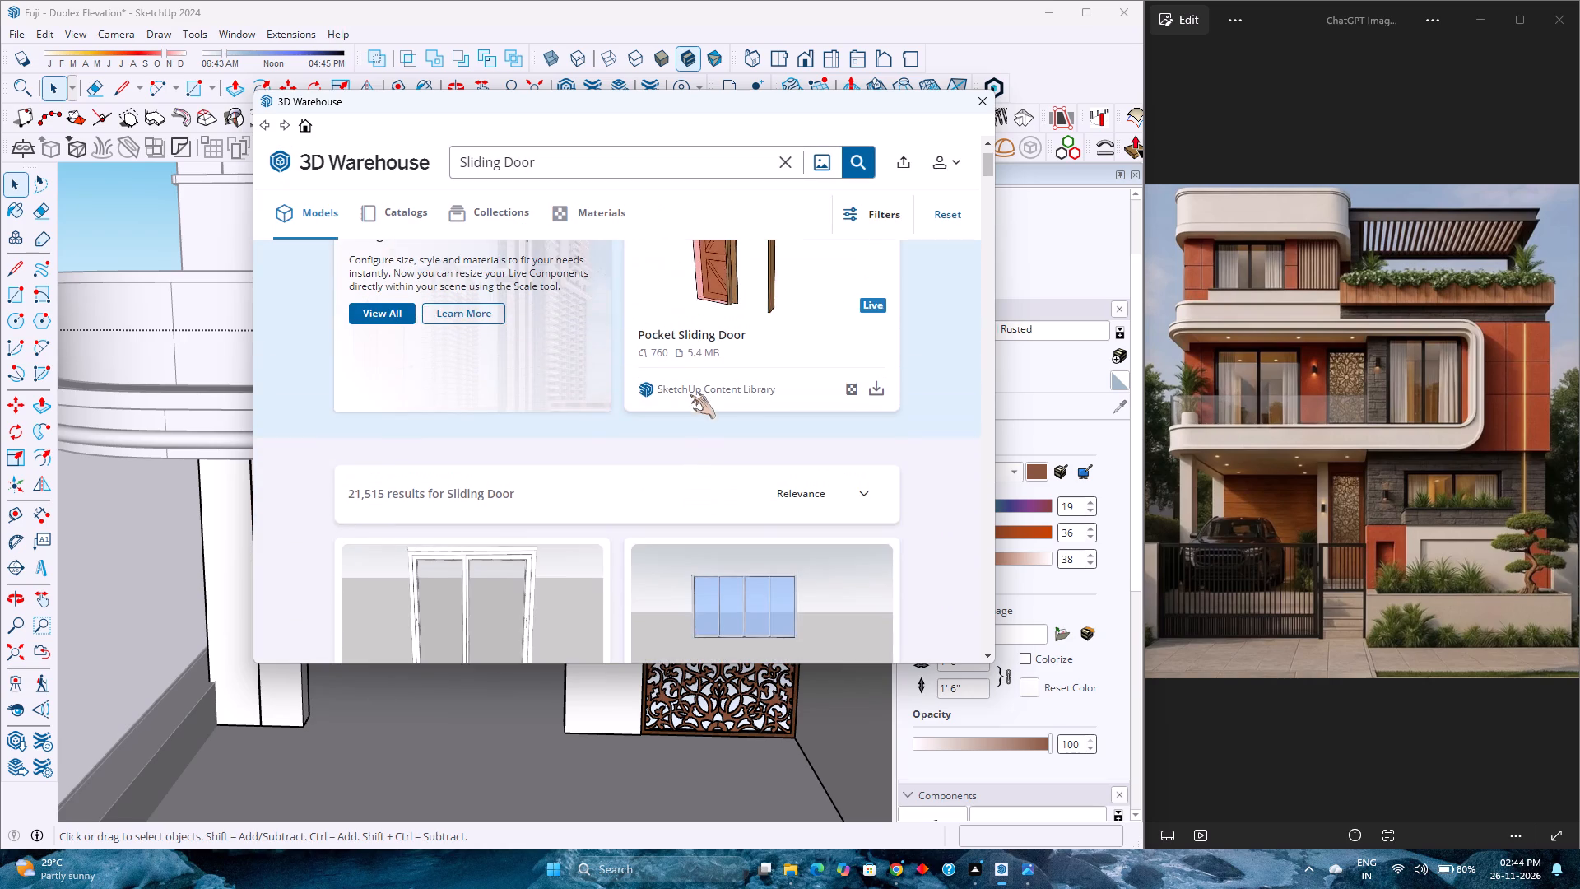
{"action": "scroll", "coordinate": [690, 394], "scroll_direction": "down", "scroll_amount": 5}
{"action": "scroll", "coordinate": [690, 394], "scroll_direction": "up", "scroll_amount": 2}
{"action": "scroll", "coordinate": [690, 394], "scroll_direction": "down", "scroll_amount": 8}
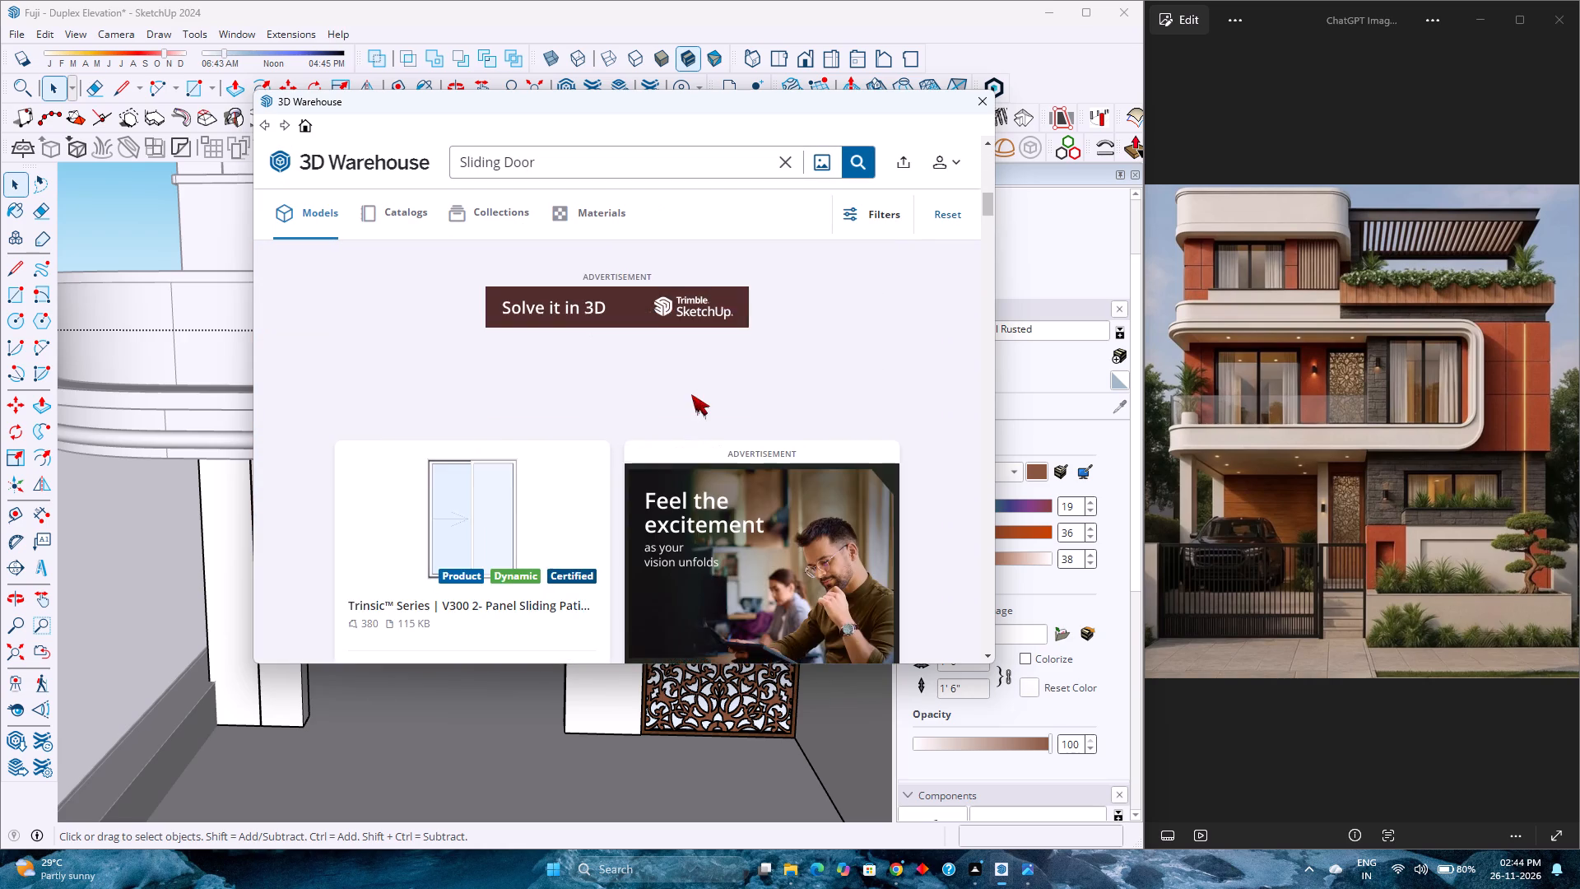
{"action": "scroll", "coordinate": [691, 394], "scroll_direction": "down", "scroll_amount": 11}
{"action": "scroll", "coordinate": [693, 393], "scroll_direction": "up", "scroll_amount": 3}
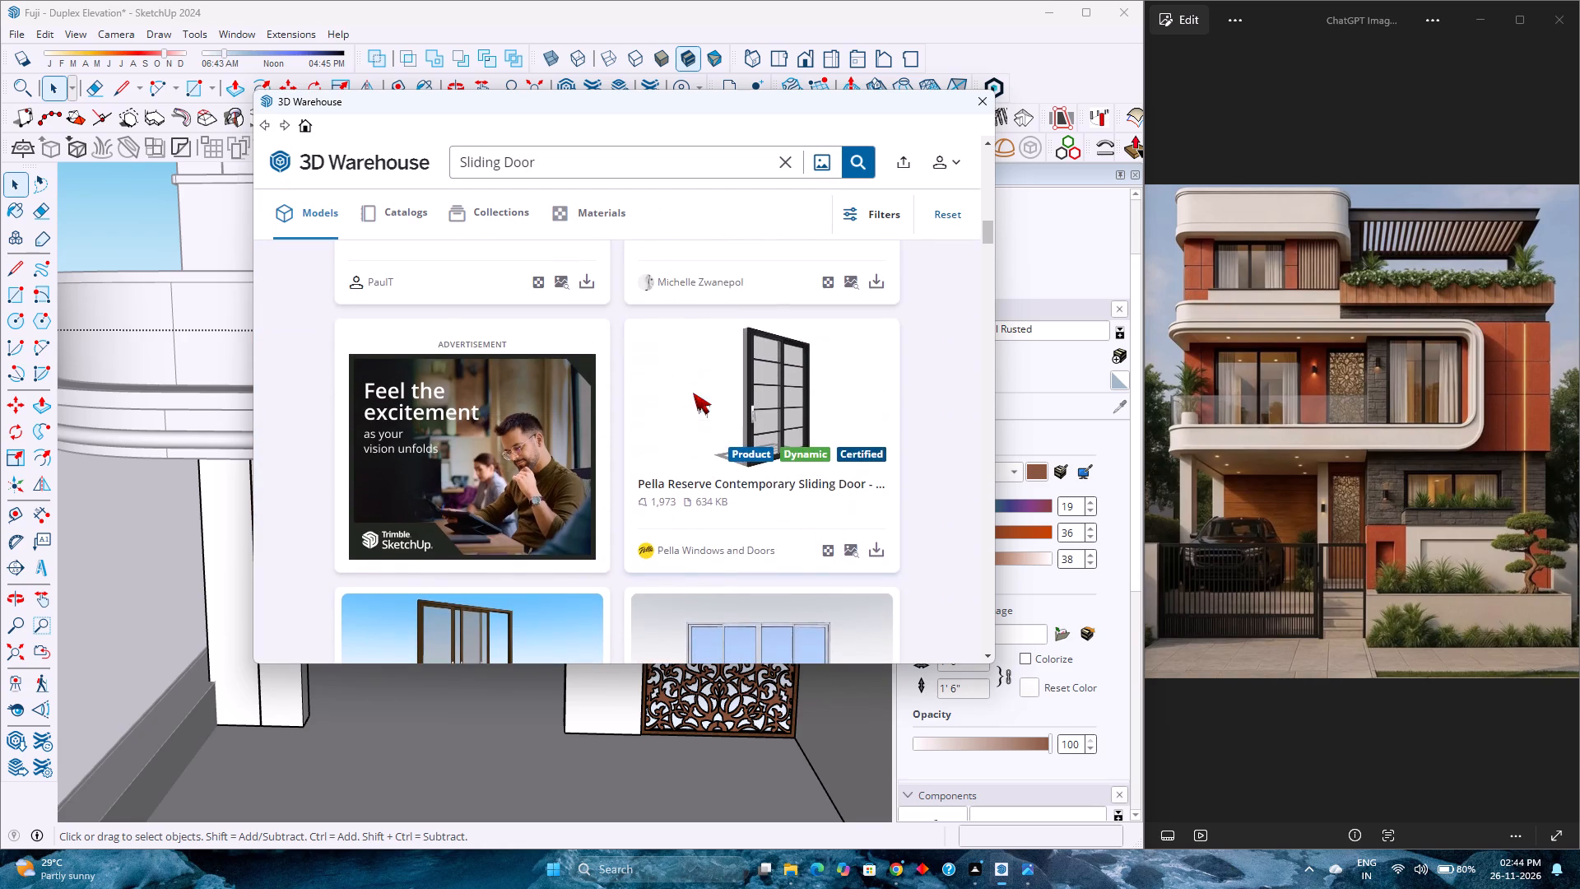
{"action": "scroll", "coordinate": [693, 396], "scroll_direction": "down", "scroll_amount": 8}
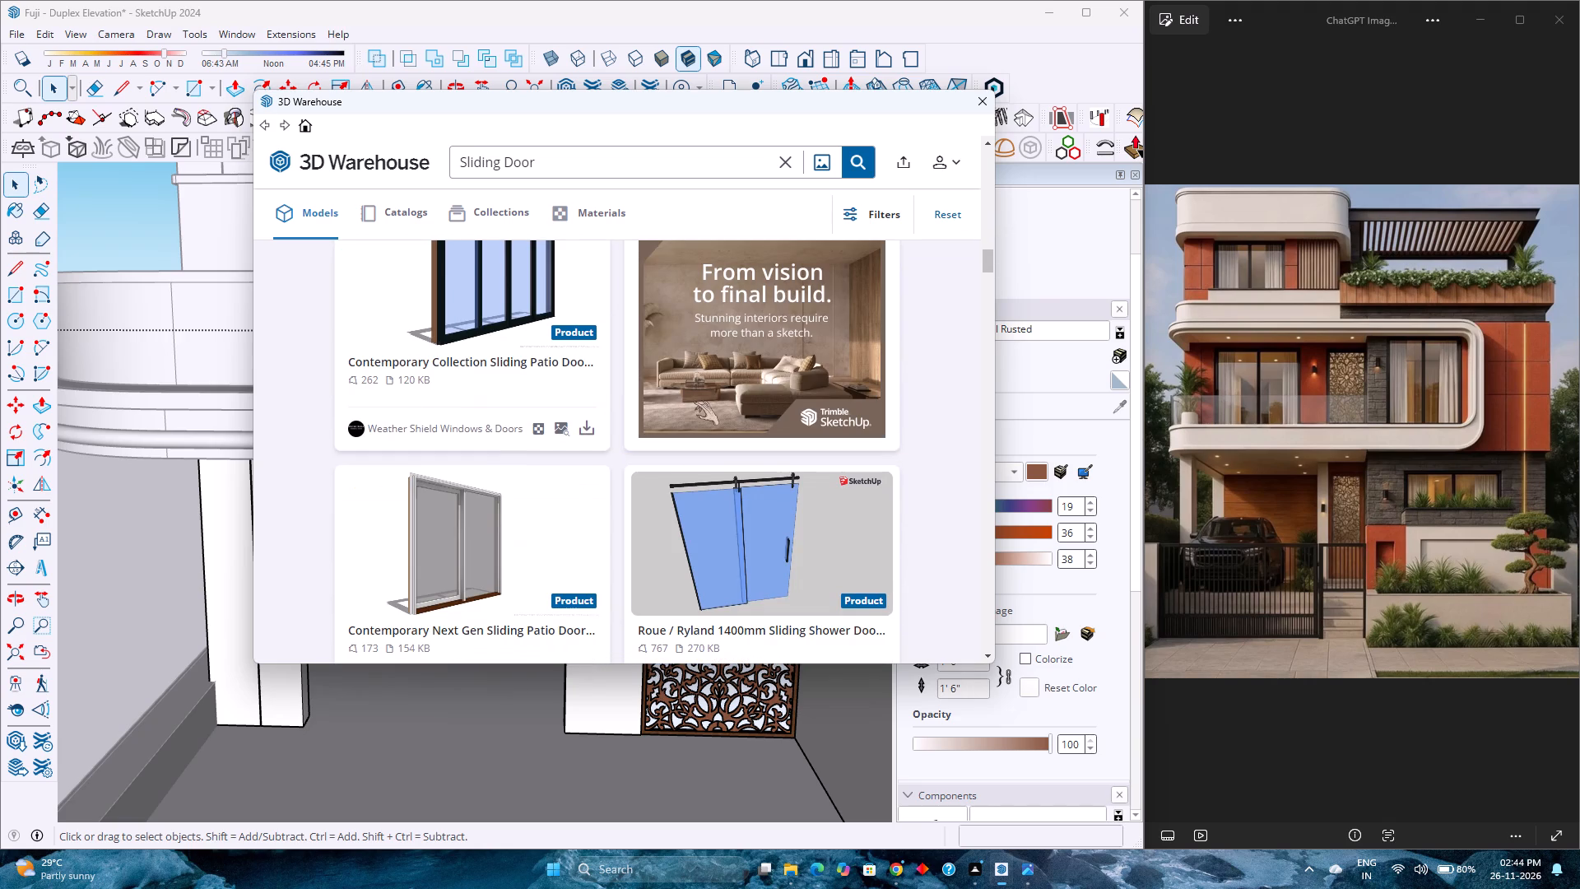
{"action": "scroll", "coordinate": [693, 401], "scroll_direction": "down", "scroll_amount": 14}
{"action": "scroll", "coordinate": [693, 403], "scroll_direction": "up", "scroll_amount": 4}
{"action": "scroll", "coordinate": [693, 403], "scroll_direction": "down", "scroll_amount": 5}
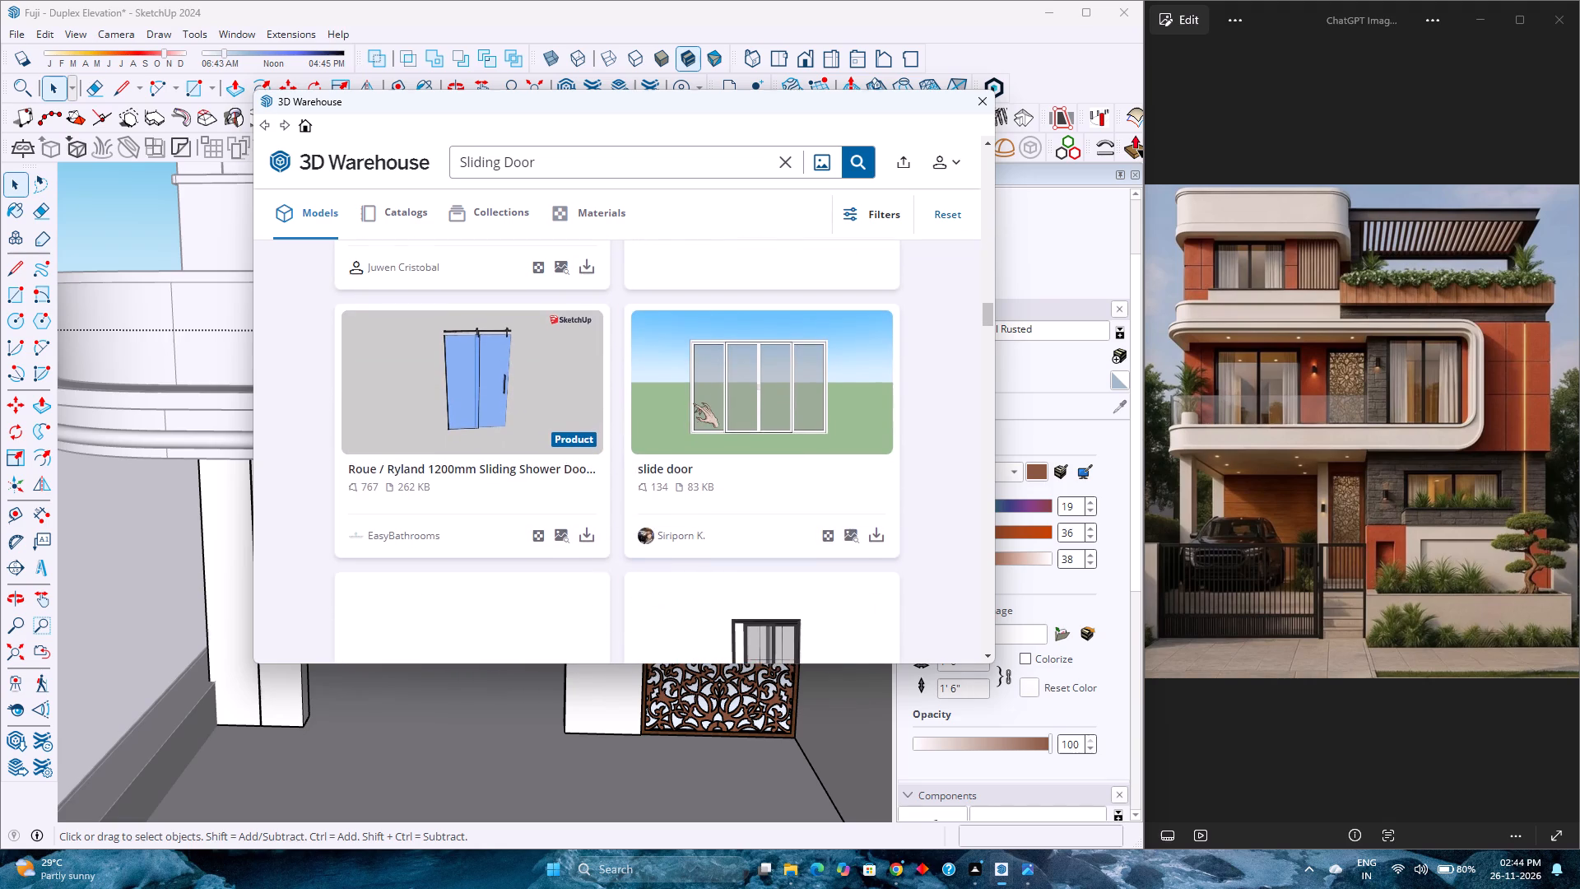
{"action": "scroll", "coordinate": [693, 403], "scroll_direction": "down", "scroll_amount": 15}
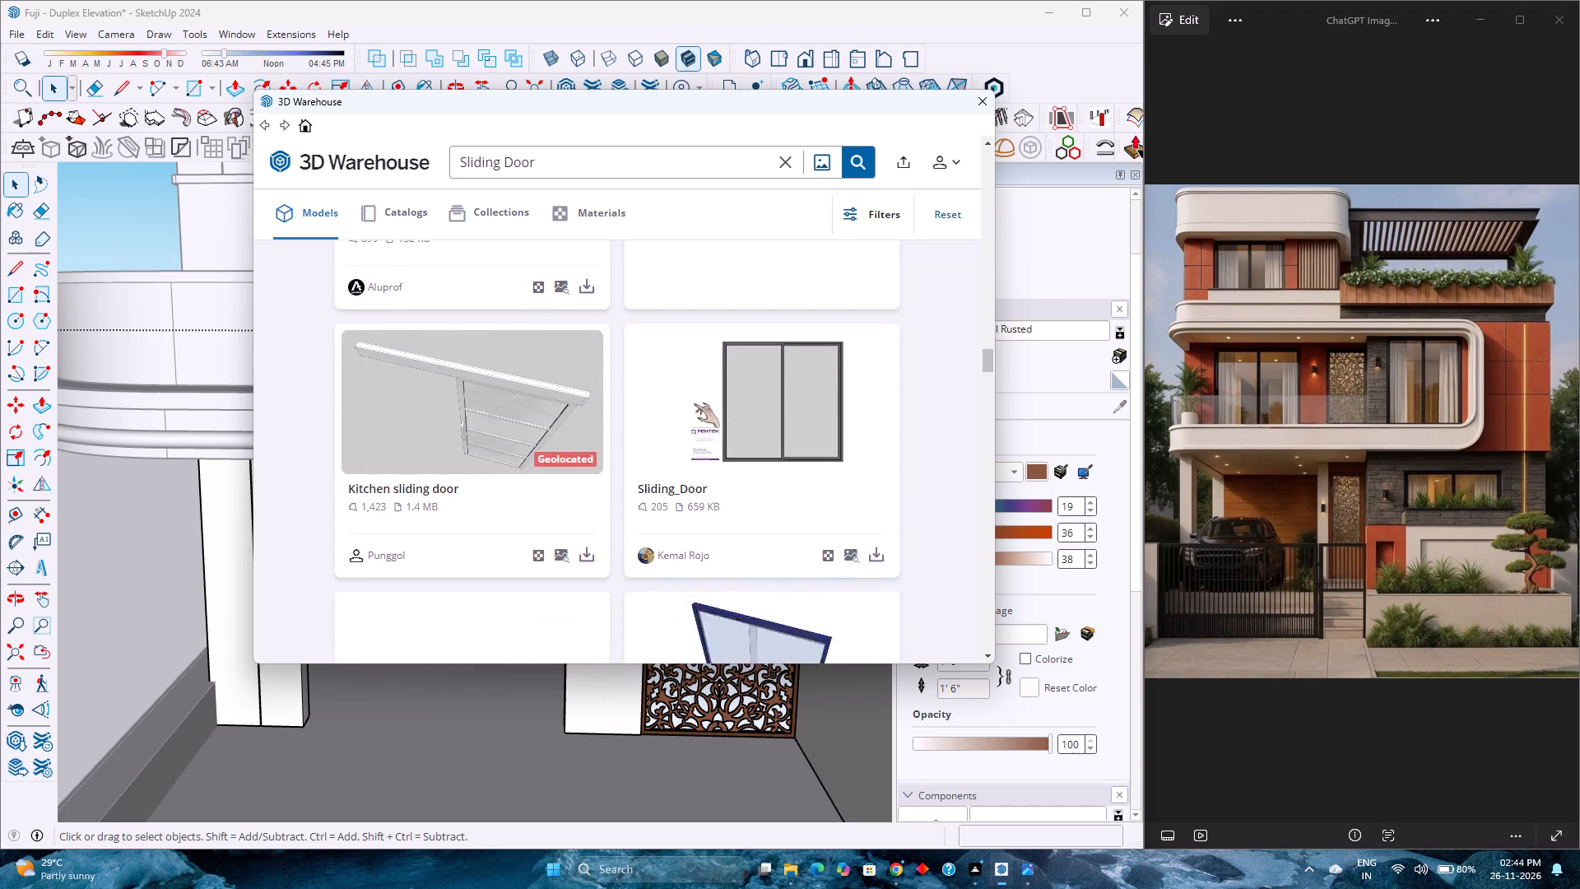
{"action": "scroll", "coordinate": [694, 403], "scroll_direction": "down", "scroll_amount": 15}
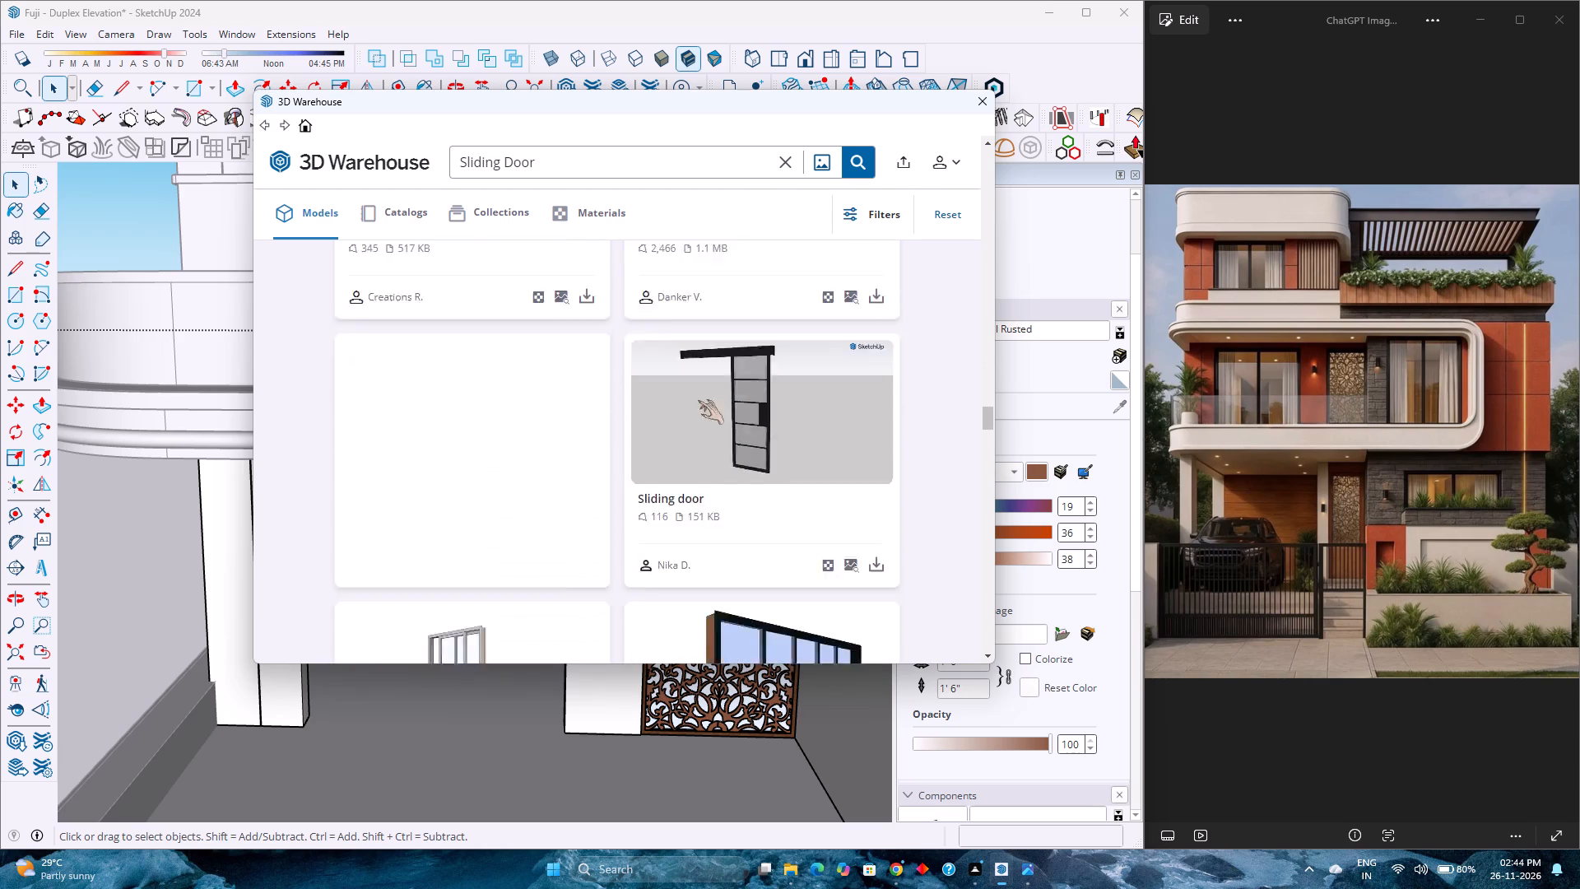
{"action": "scroll", "coordinate": [698, 400], "scroll_direction": "down", "scroll_amount": 9}
{"action": "scroll", "coordinate": [698, 398], "scroll_direction": "up", "scroll_amount": 5}
{"action": "scroll", "coordinate": [698, 398], "scroll_direction": "down", "scroll_amount": 2}
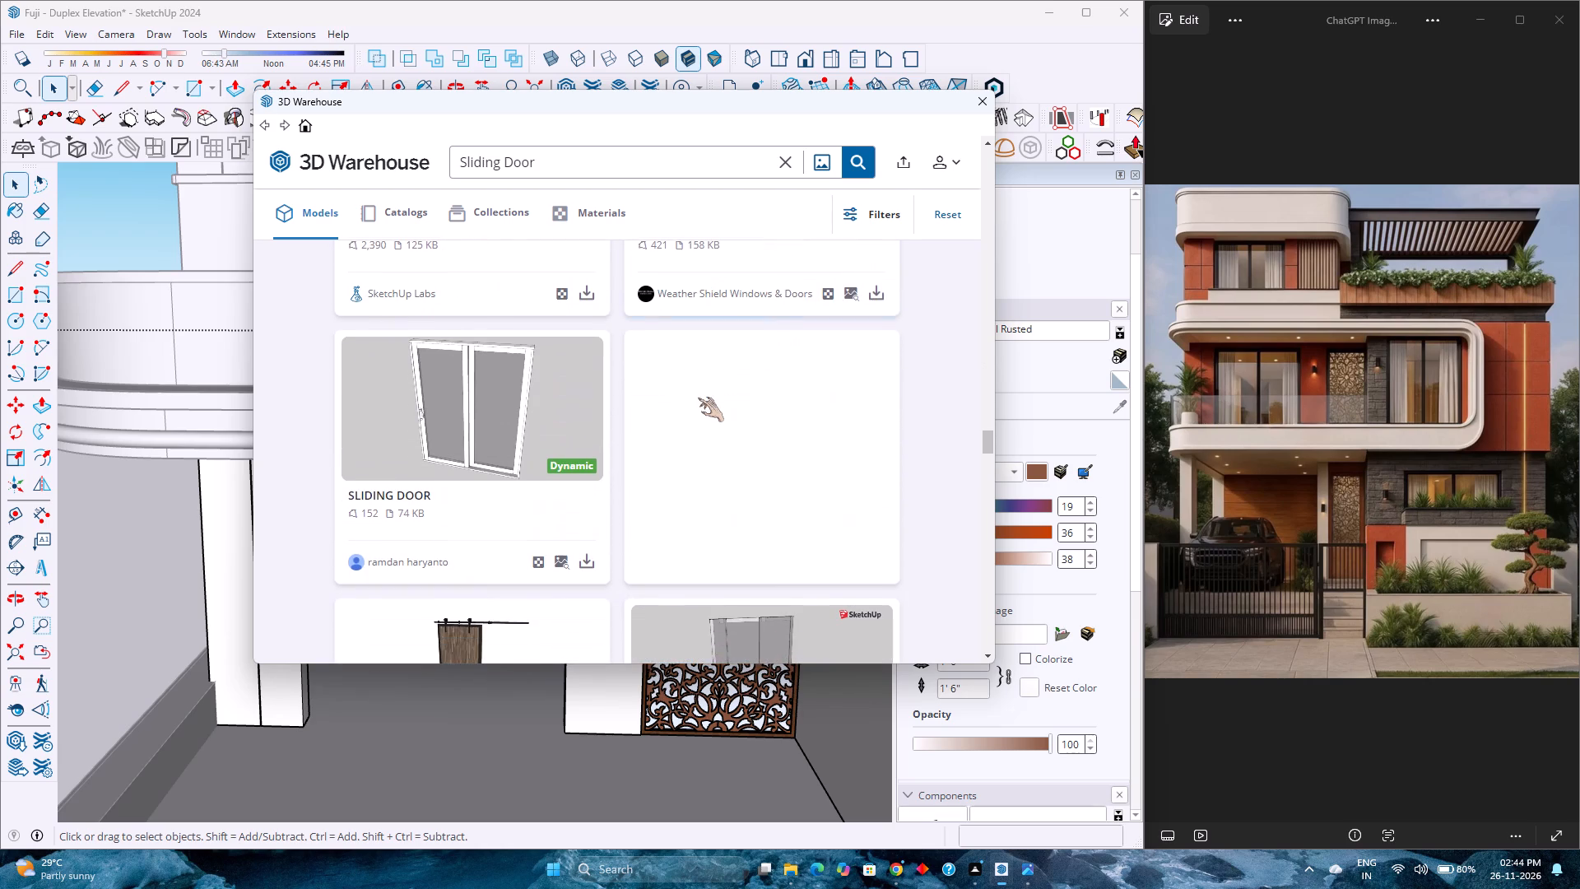
Download the white two-panel dynamic model titled SLIDING DOOR.
{"action": "left_click", "coordinate": [596, 521]}
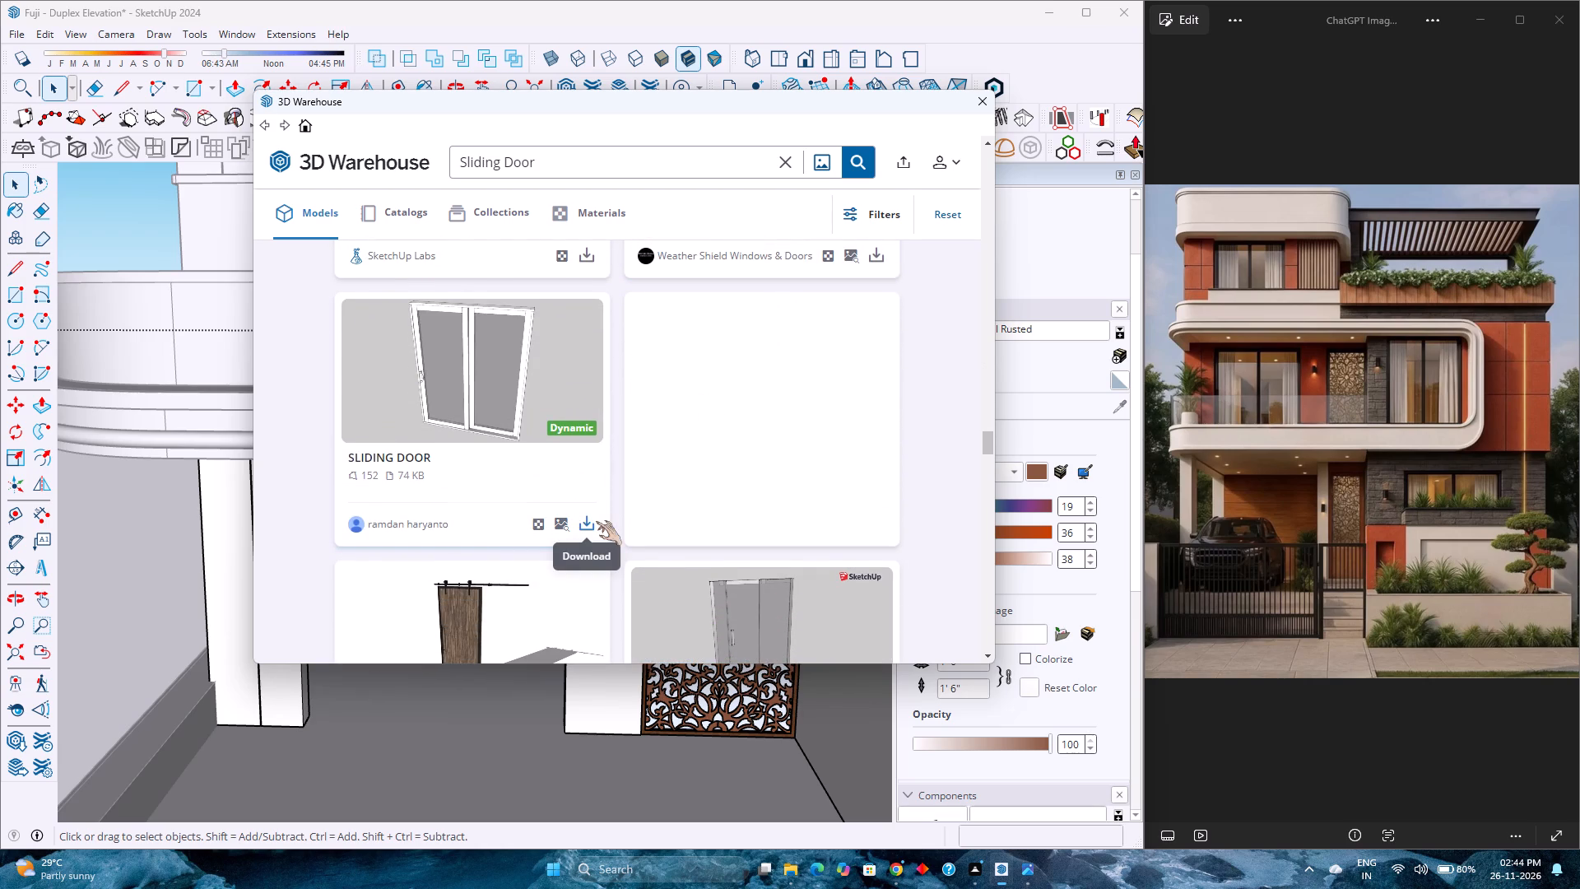
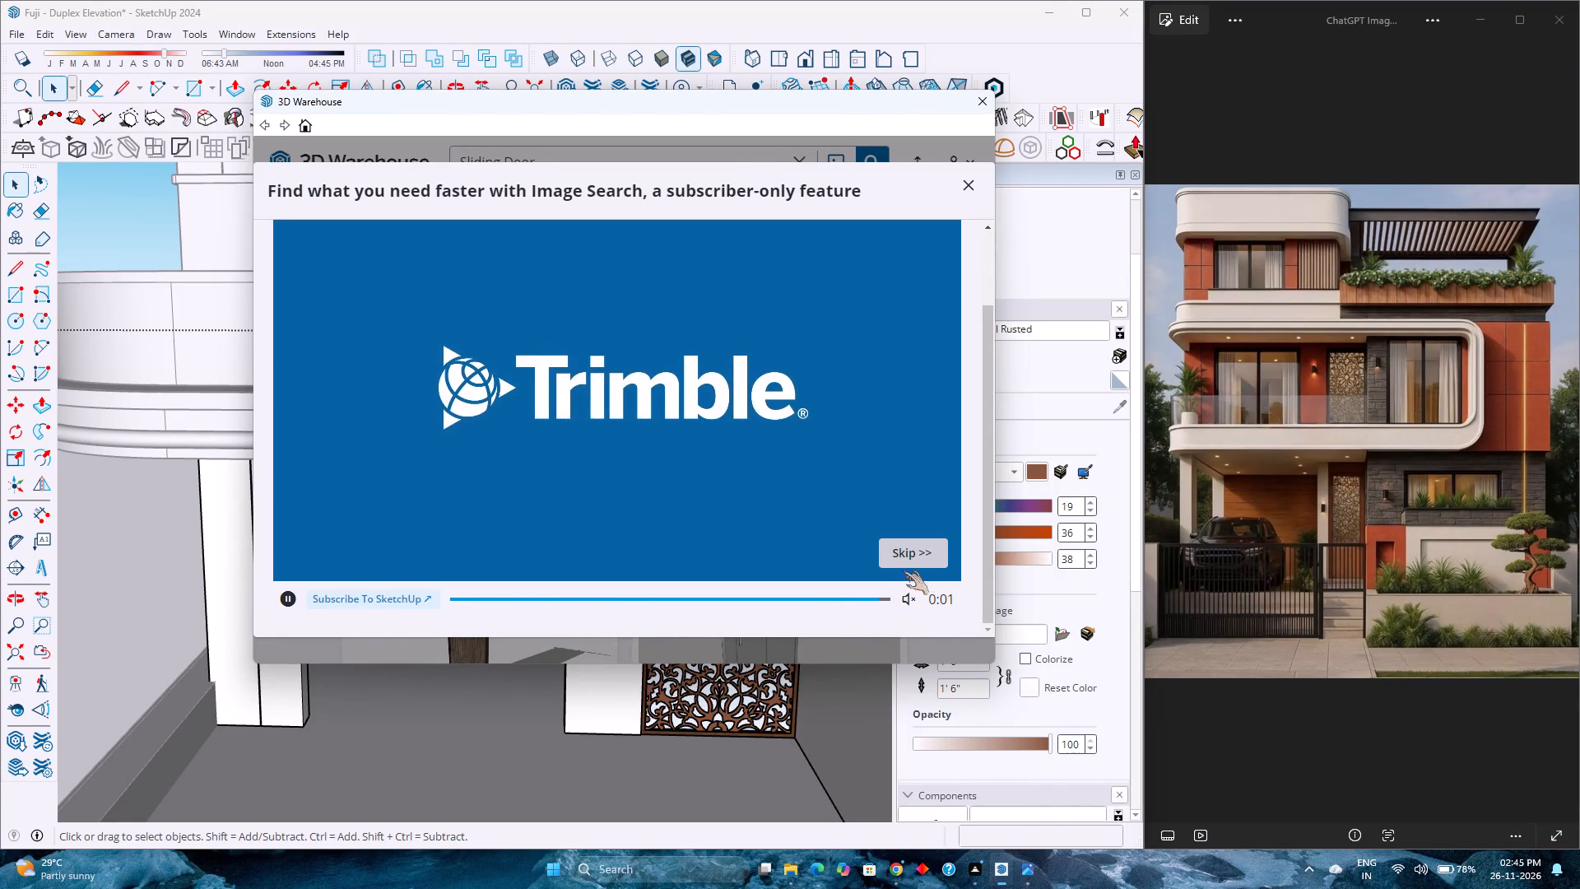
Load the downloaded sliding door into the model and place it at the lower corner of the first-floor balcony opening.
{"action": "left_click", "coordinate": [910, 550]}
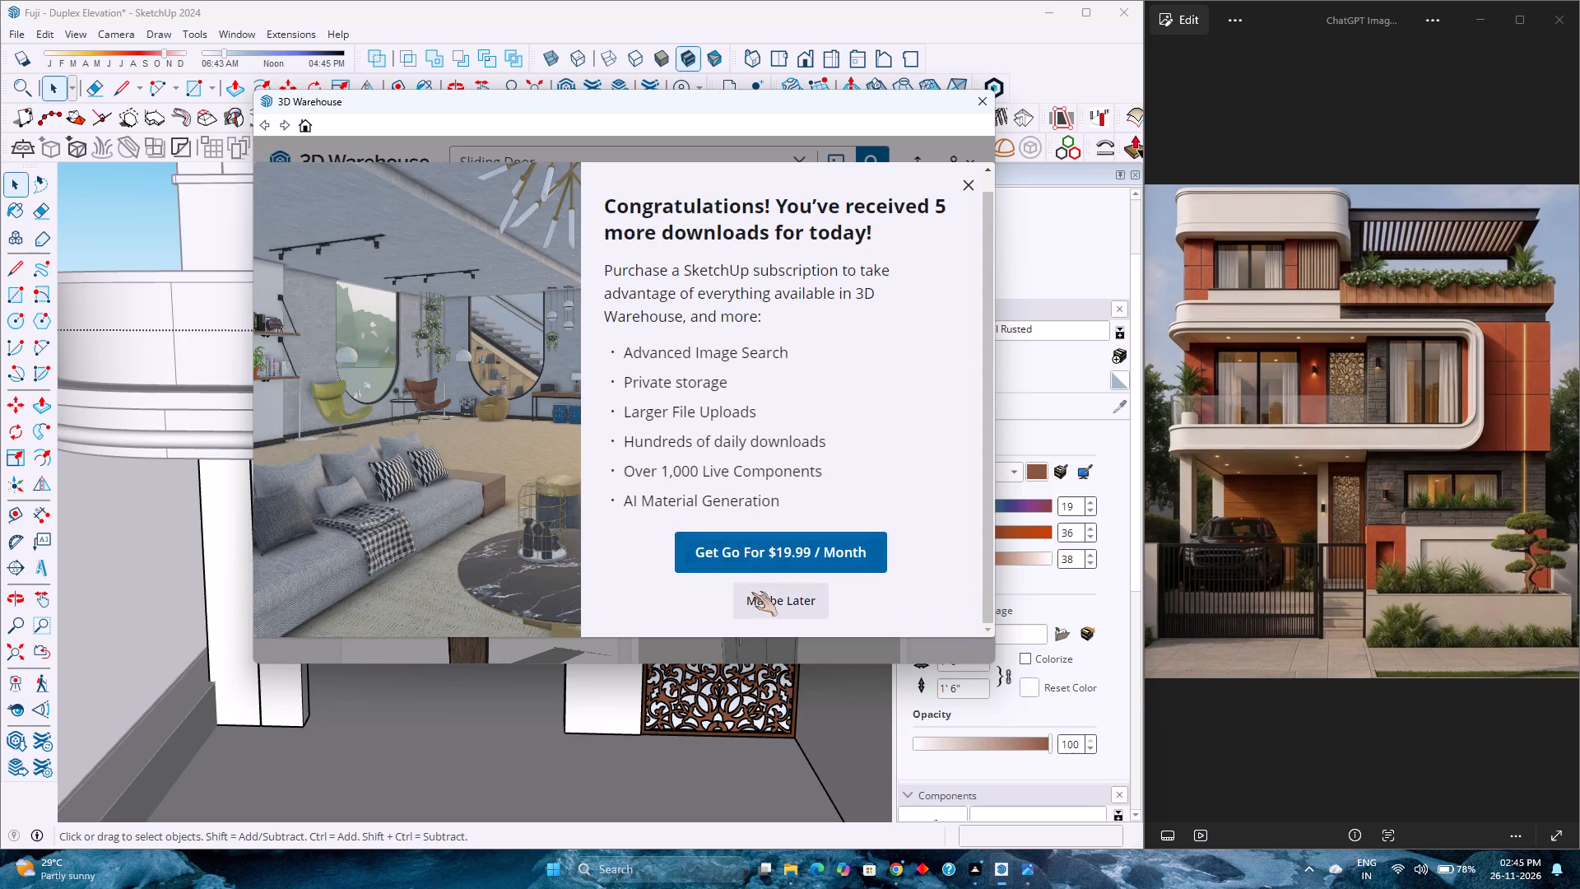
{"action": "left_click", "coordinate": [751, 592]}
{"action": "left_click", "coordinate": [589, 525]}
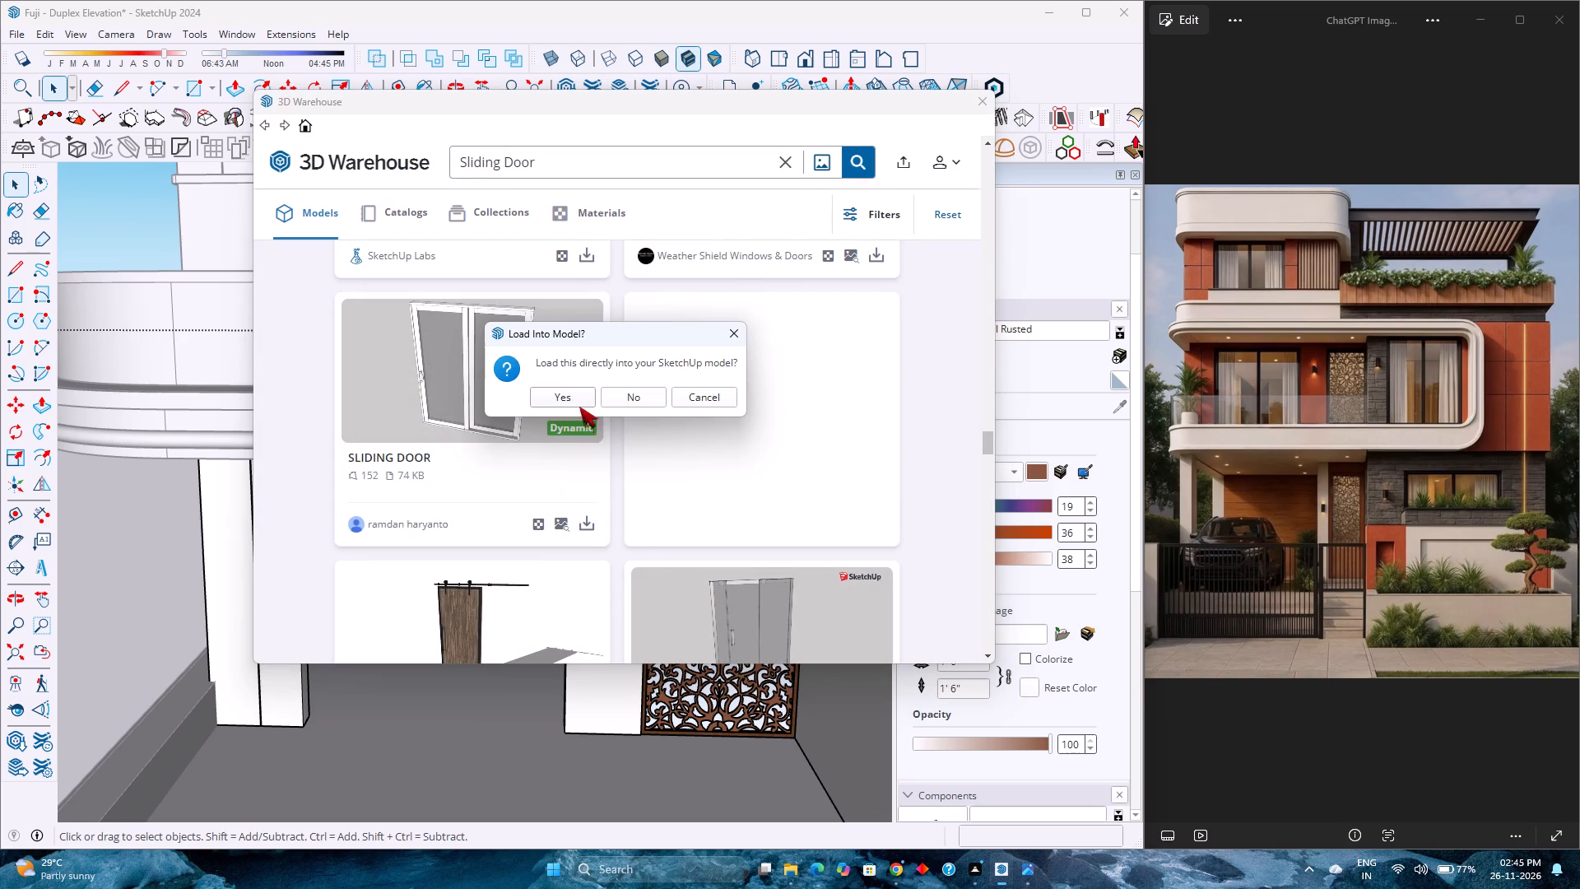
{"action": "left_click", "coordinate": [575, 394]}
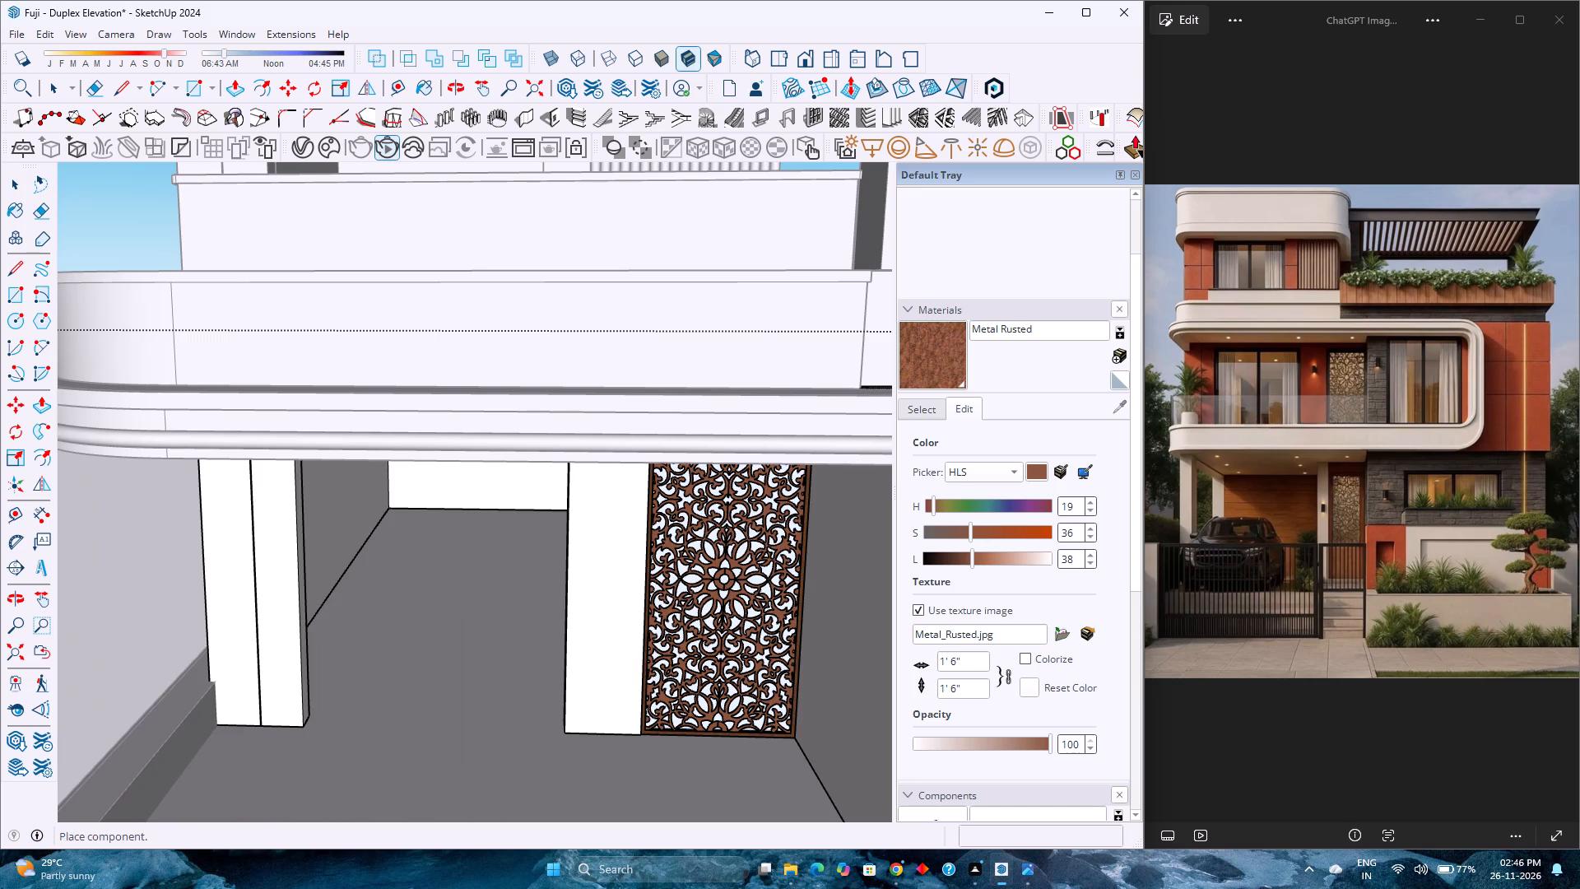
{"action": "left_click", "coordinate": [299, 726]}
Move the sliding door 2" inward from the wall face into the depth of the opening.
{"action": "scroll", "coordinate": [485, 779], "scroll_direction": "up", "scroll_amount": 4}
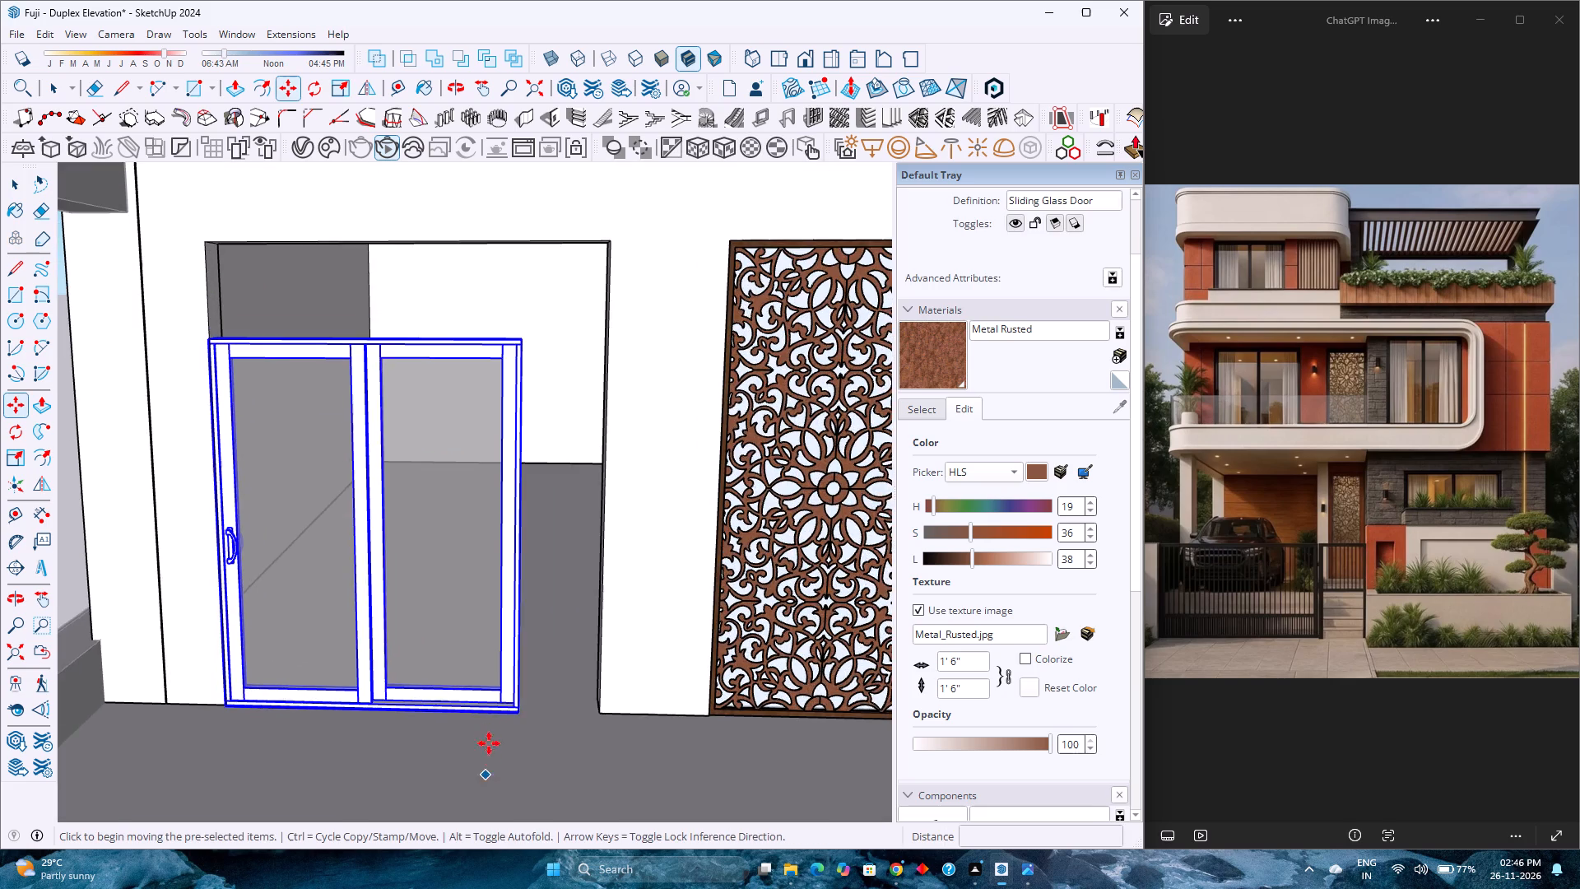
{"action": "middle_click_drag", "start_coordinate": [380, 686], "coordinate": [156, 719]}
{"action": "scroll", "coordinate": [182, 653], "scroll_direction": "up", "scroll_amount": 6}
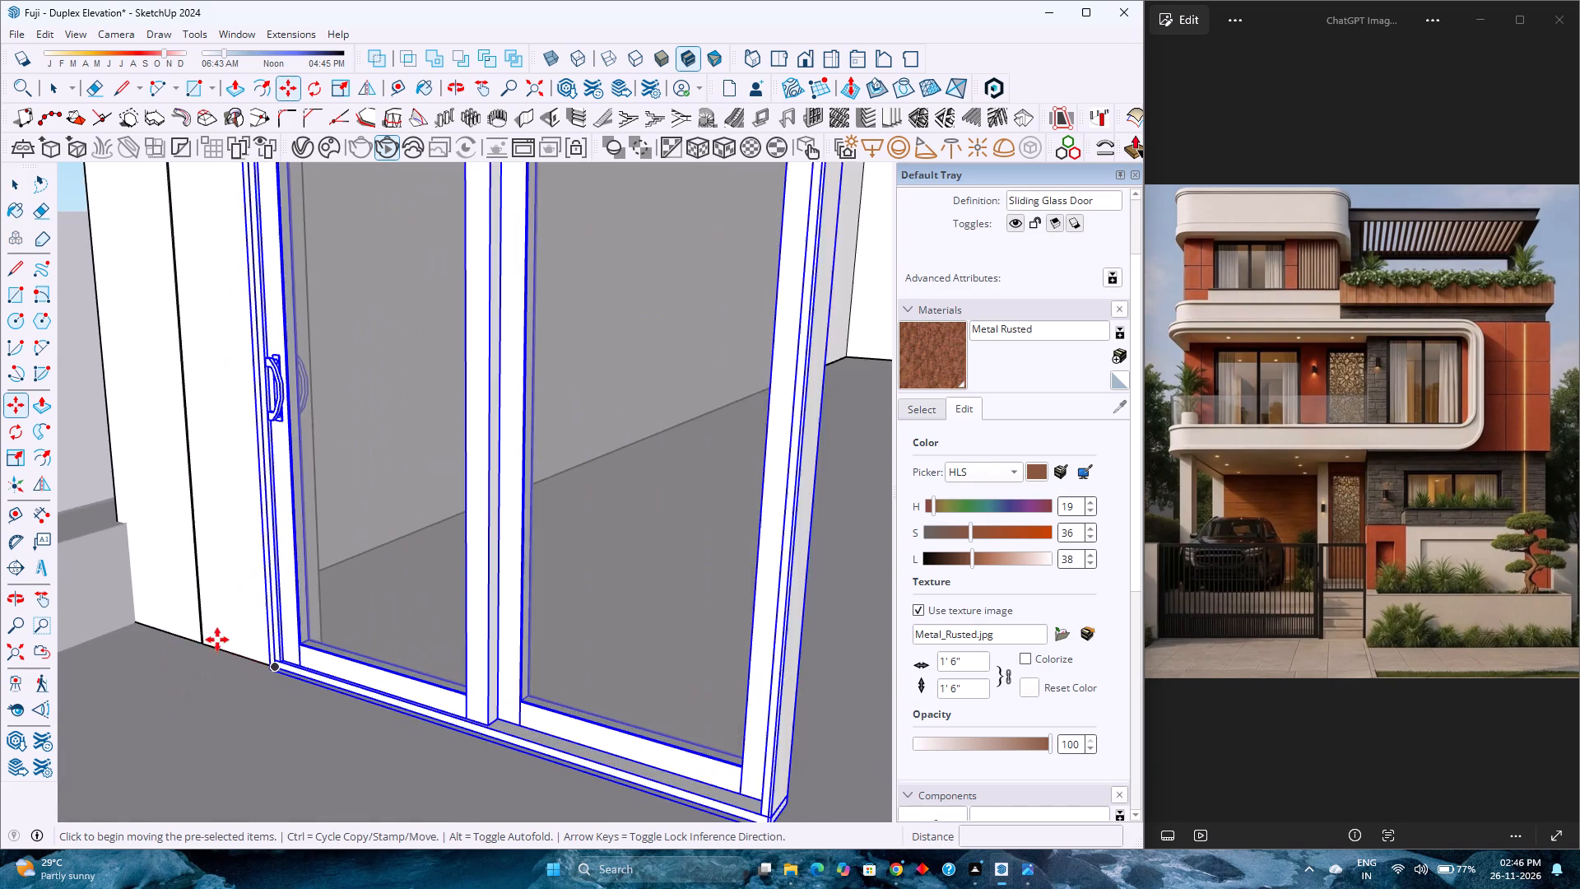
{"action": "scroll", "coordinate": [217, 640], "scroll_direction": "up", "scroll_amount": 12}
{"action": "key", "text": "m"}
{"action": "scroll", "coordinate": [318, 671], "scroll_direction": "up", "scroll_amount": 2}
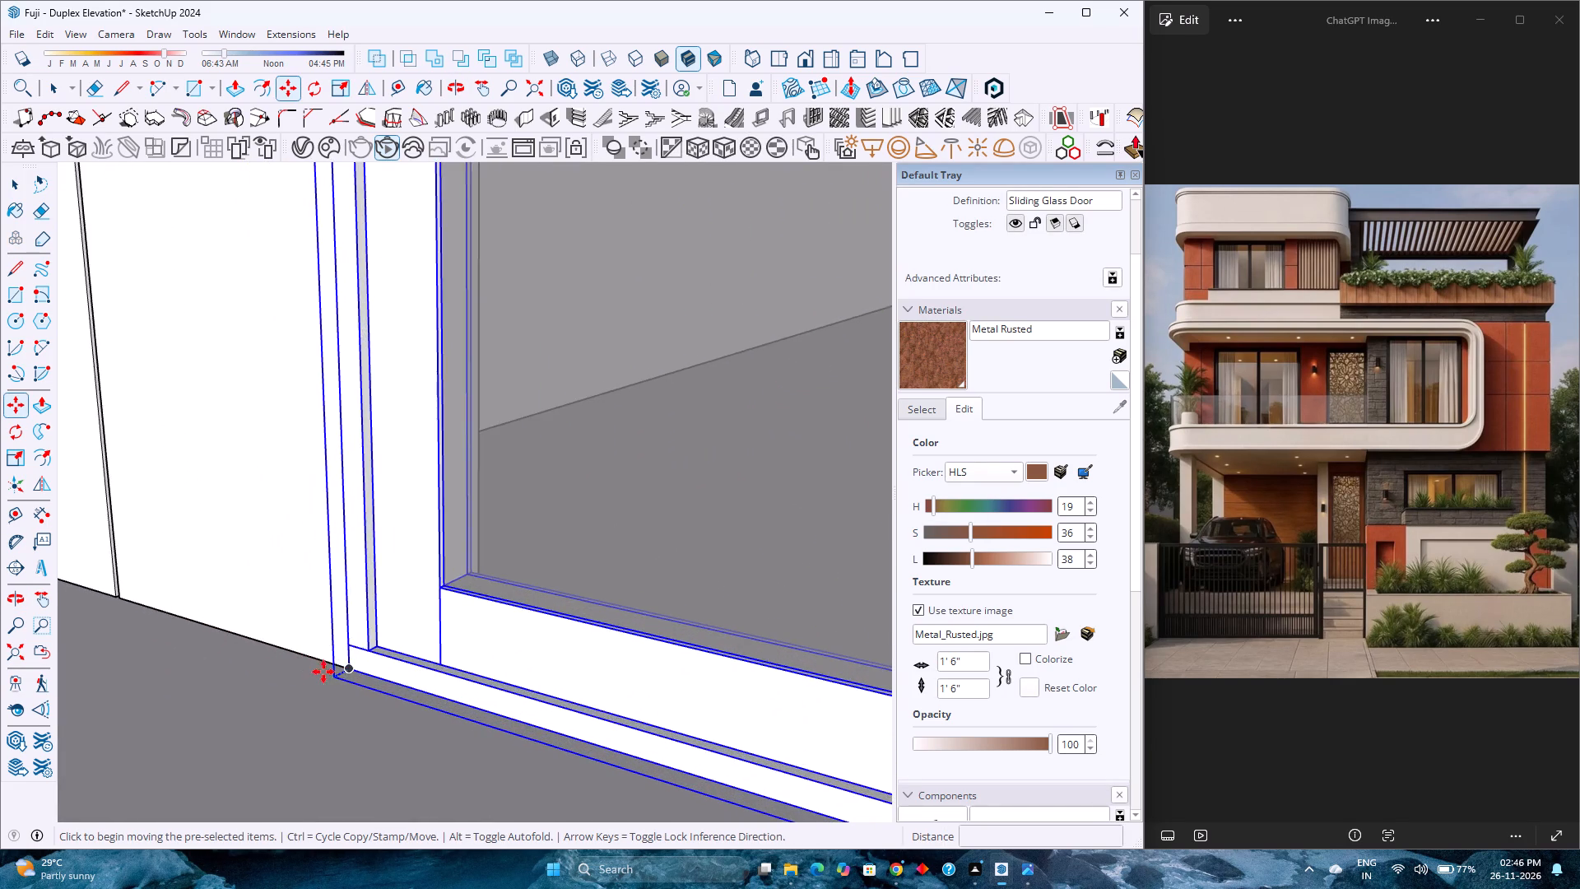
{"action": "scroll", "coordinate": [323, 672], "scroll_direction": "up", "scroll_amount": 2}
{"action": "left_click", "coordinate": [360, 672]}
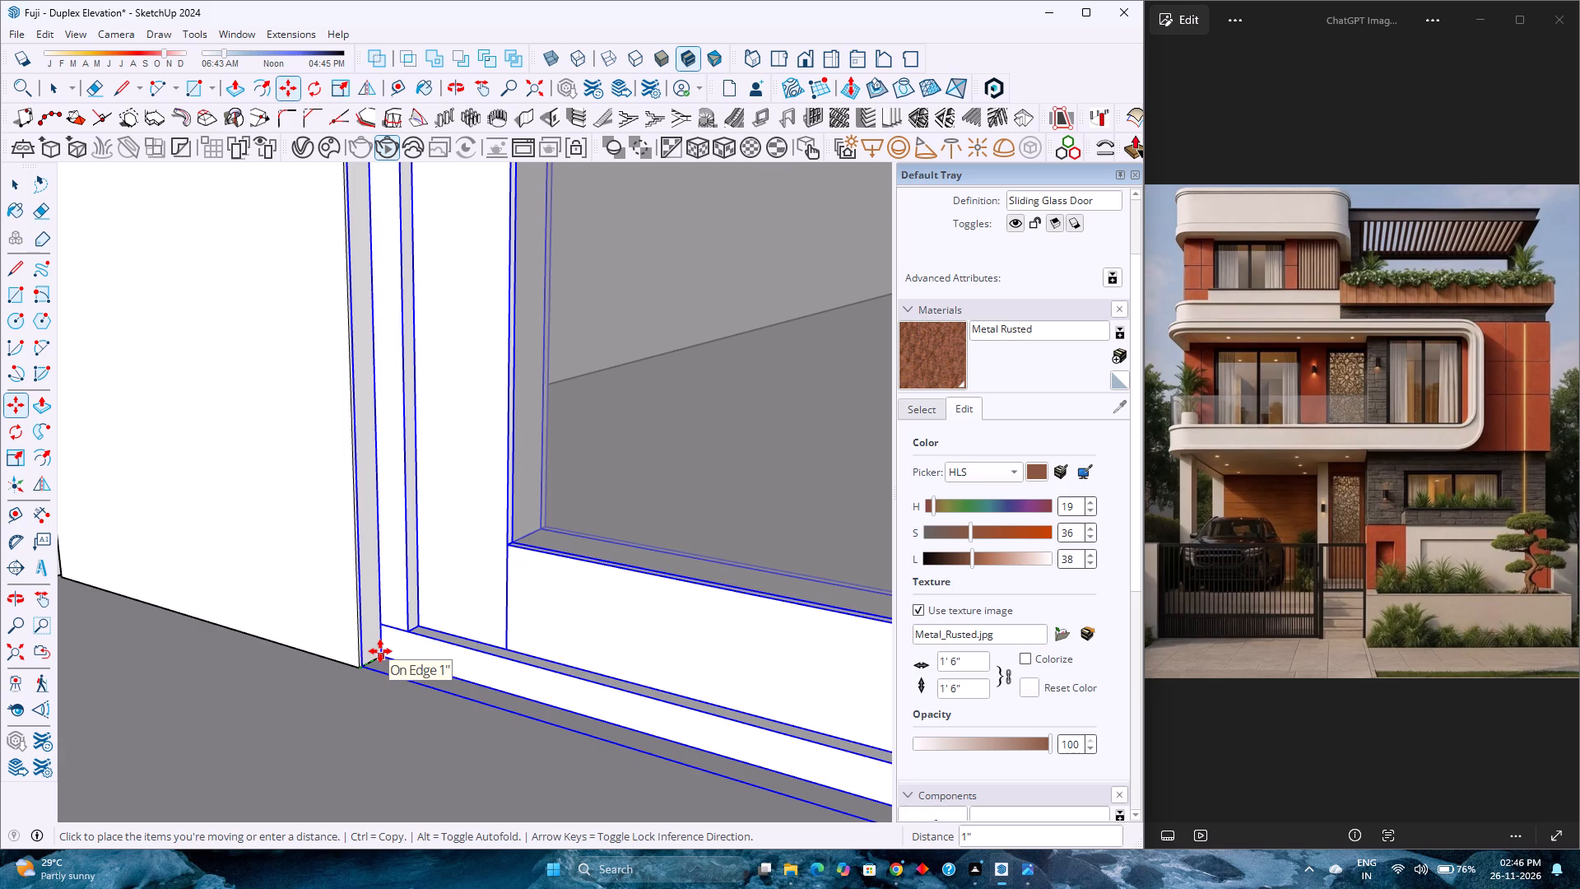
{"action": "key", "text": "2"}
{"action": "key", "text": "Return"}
Examine how the door frame sits against the wall at the lower corner of the opening.
{"action": "middle_click_drag", "start_coordinate": [564, 636], "coordinate": [286, 659]}
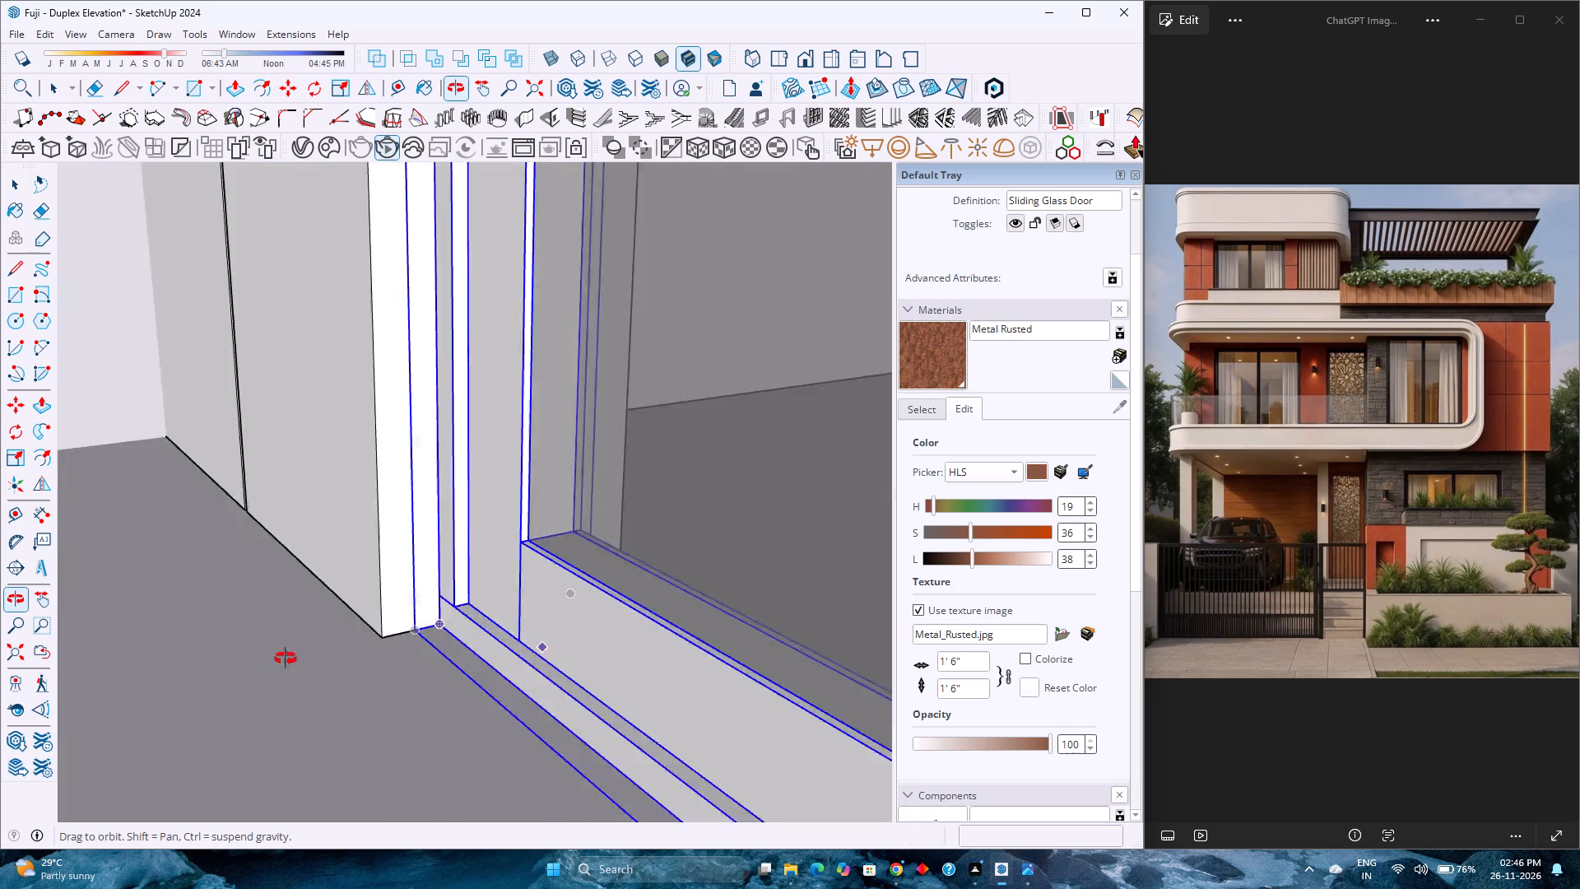
{"action": "middle_click_drag", "start_coordinate": [286, 659], "coordinate": [641, 709]}
{"action": "scroll", "coordinate": [602, 624], "scroll_direction": "up", "scroll_amount": 3}
{"action": "middle_click_drag", "start_coordinate": [602, 624], "coordinate": [604, 666]}
{"action": "scroll", "coordinate": [482, 620], "scroll_direction": "down", "scroll_amount": 6}
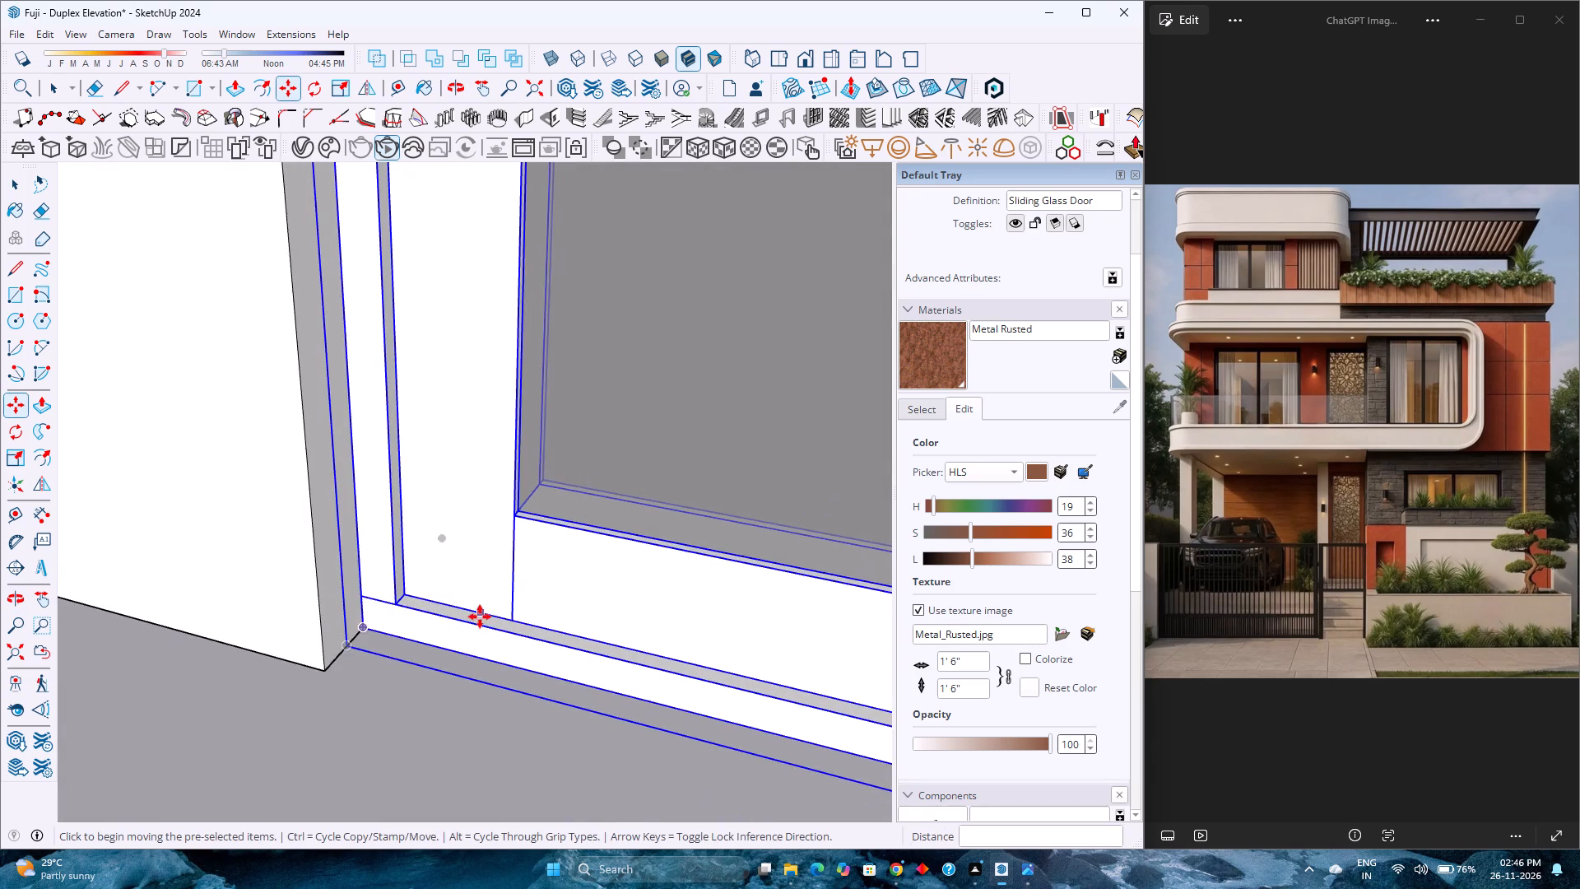
{"action": "scroll", "coordinate": [480, 617], "scroll_direction": "down", "scroll_amount": 11}
{"action": "middle_click_drag", "start_coordinate": [528, 600], "coordinate": [410, 640], "text": "shift"}
{"action": "middle_click", "coordinate": [410, 640], "text": "shift"}
{"action": "middle_click_drag", "start_coordinate": [406, 640], "coordinate": [546, 619]}
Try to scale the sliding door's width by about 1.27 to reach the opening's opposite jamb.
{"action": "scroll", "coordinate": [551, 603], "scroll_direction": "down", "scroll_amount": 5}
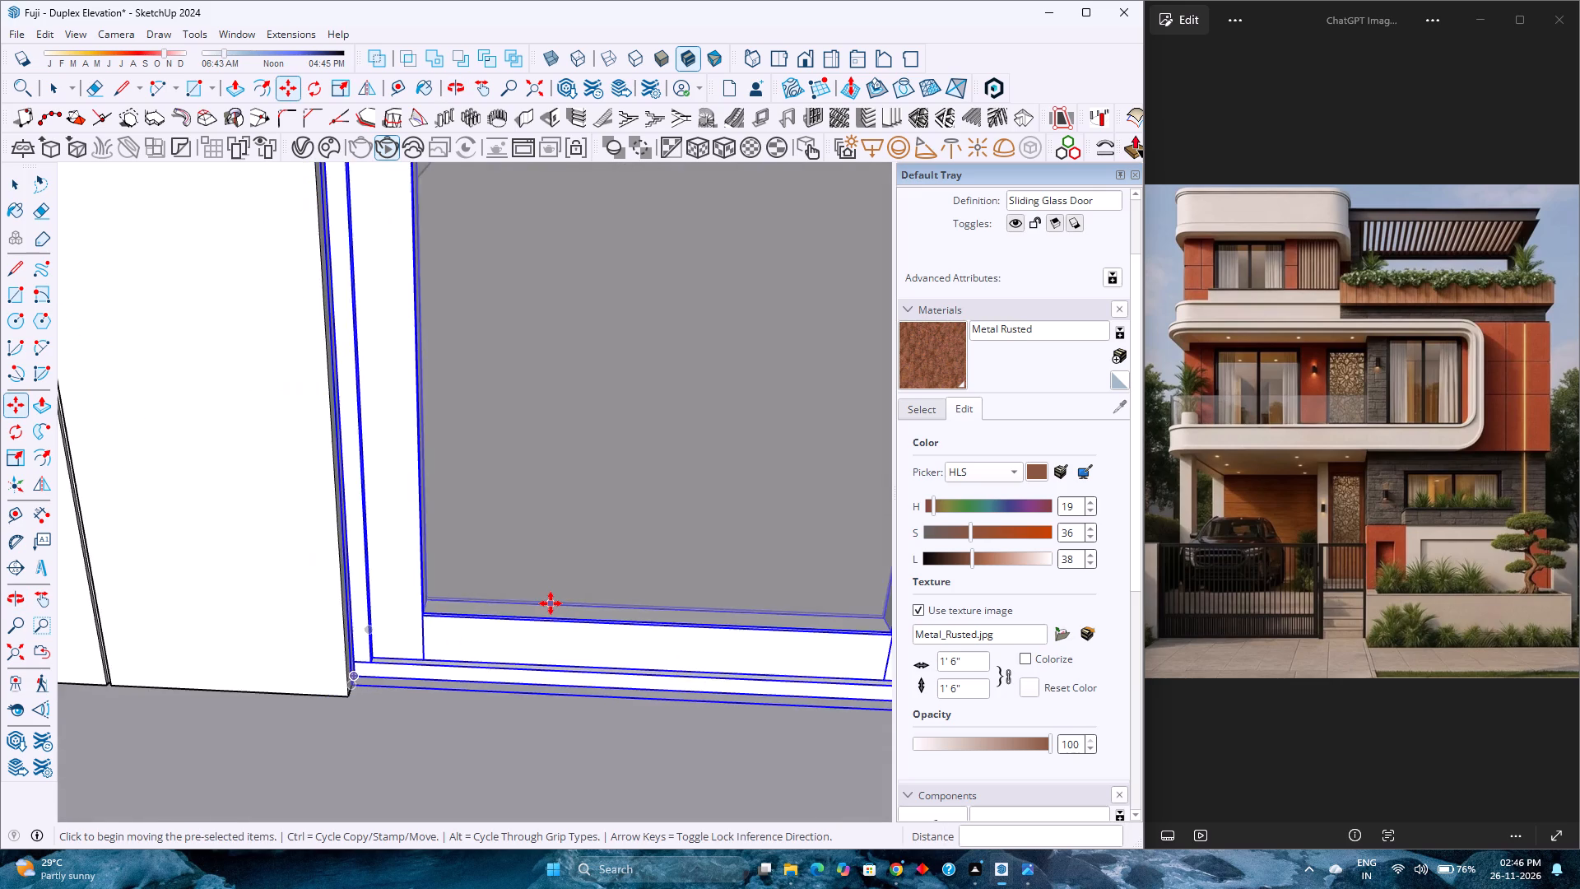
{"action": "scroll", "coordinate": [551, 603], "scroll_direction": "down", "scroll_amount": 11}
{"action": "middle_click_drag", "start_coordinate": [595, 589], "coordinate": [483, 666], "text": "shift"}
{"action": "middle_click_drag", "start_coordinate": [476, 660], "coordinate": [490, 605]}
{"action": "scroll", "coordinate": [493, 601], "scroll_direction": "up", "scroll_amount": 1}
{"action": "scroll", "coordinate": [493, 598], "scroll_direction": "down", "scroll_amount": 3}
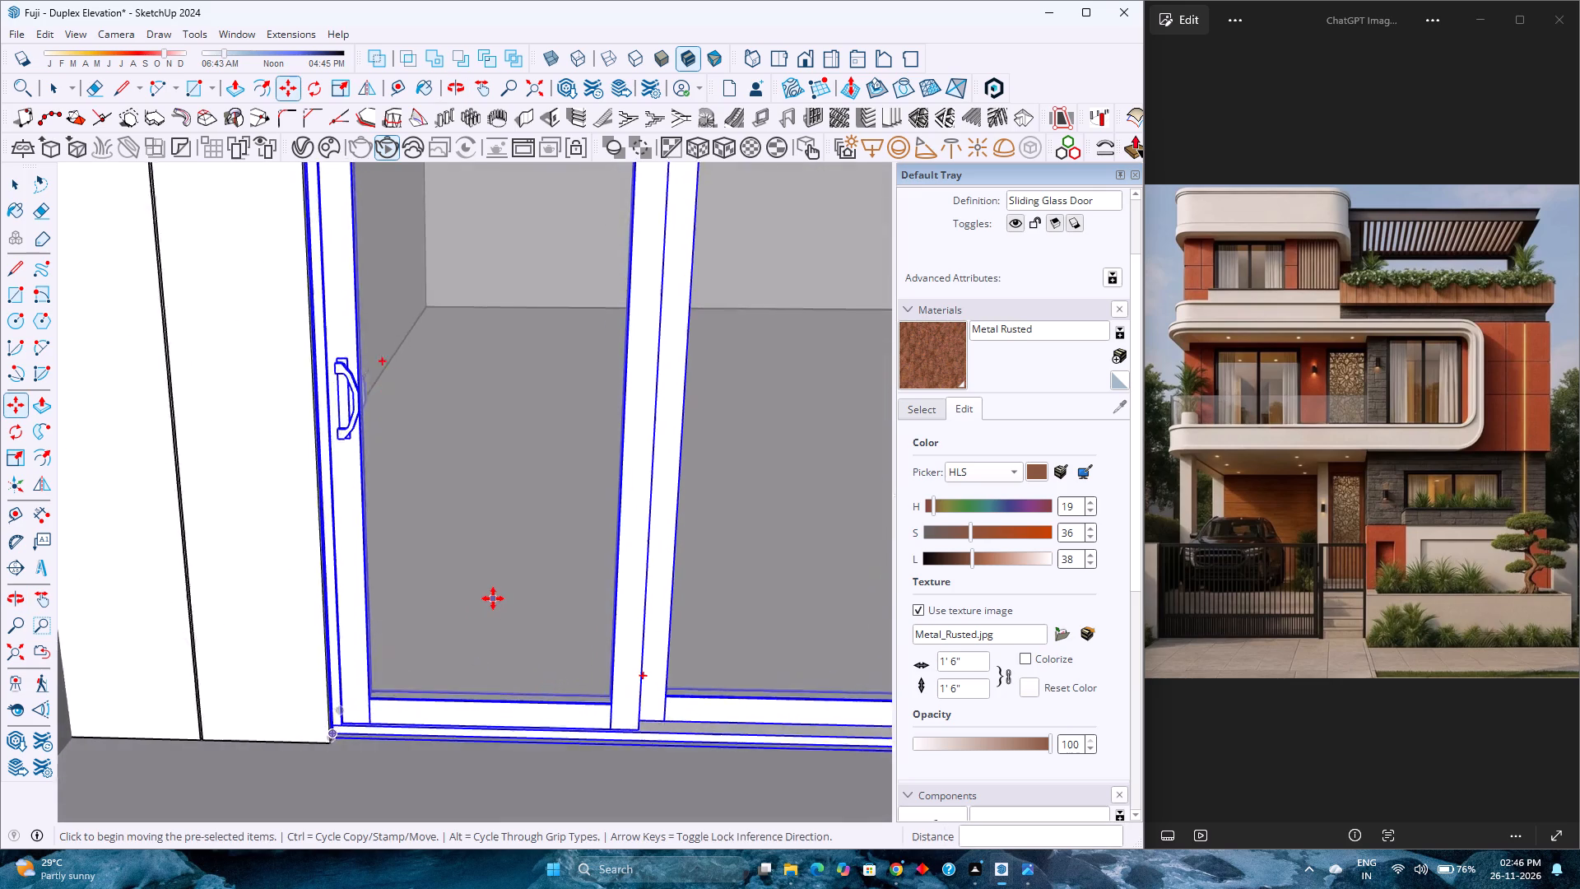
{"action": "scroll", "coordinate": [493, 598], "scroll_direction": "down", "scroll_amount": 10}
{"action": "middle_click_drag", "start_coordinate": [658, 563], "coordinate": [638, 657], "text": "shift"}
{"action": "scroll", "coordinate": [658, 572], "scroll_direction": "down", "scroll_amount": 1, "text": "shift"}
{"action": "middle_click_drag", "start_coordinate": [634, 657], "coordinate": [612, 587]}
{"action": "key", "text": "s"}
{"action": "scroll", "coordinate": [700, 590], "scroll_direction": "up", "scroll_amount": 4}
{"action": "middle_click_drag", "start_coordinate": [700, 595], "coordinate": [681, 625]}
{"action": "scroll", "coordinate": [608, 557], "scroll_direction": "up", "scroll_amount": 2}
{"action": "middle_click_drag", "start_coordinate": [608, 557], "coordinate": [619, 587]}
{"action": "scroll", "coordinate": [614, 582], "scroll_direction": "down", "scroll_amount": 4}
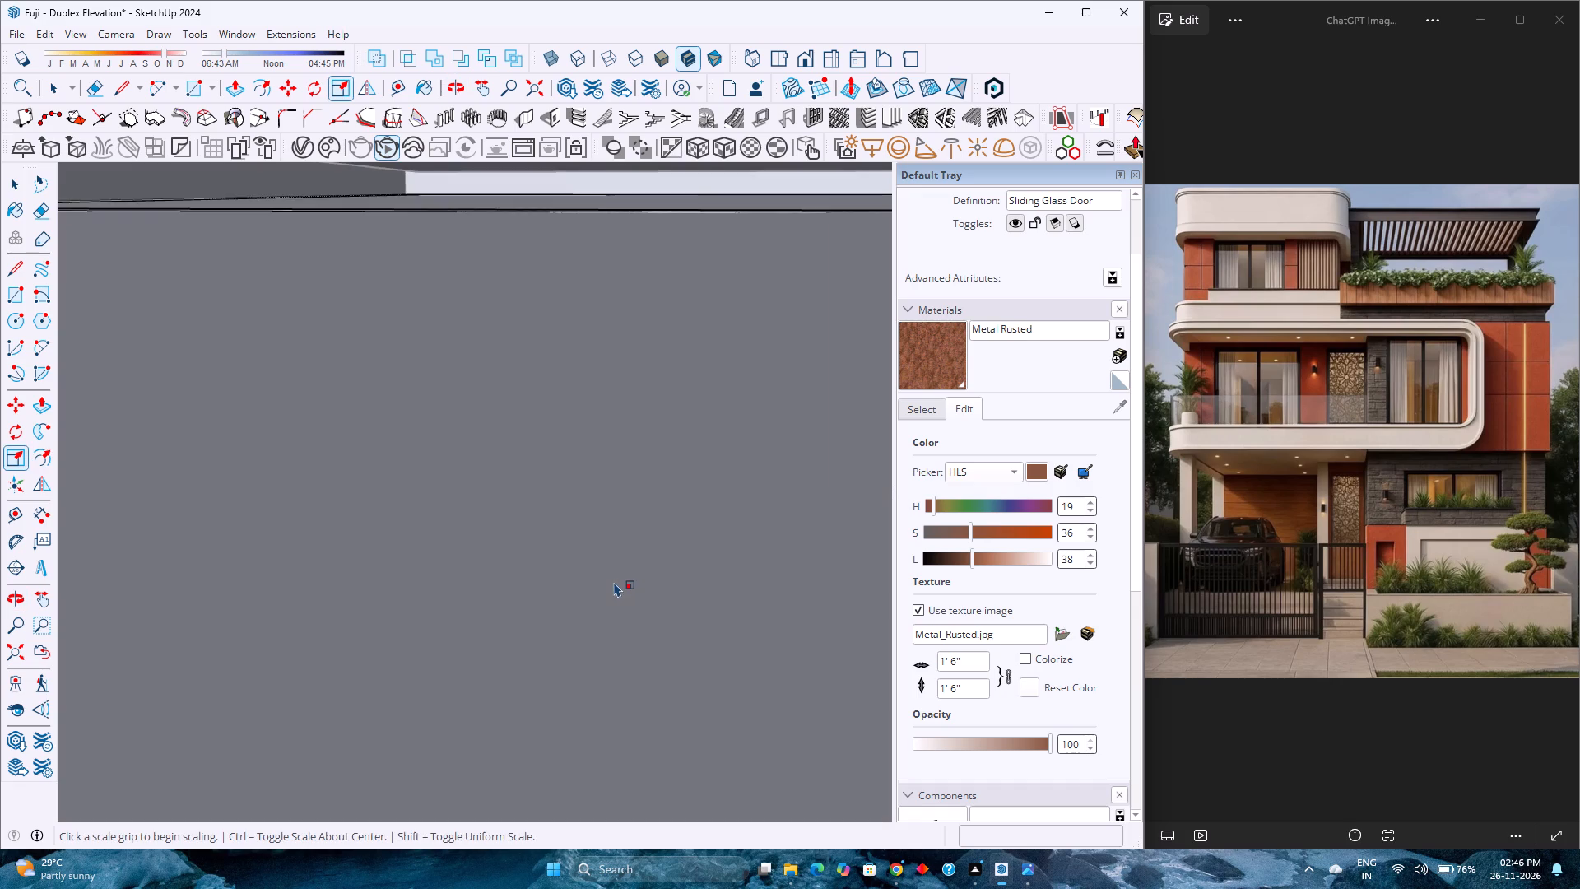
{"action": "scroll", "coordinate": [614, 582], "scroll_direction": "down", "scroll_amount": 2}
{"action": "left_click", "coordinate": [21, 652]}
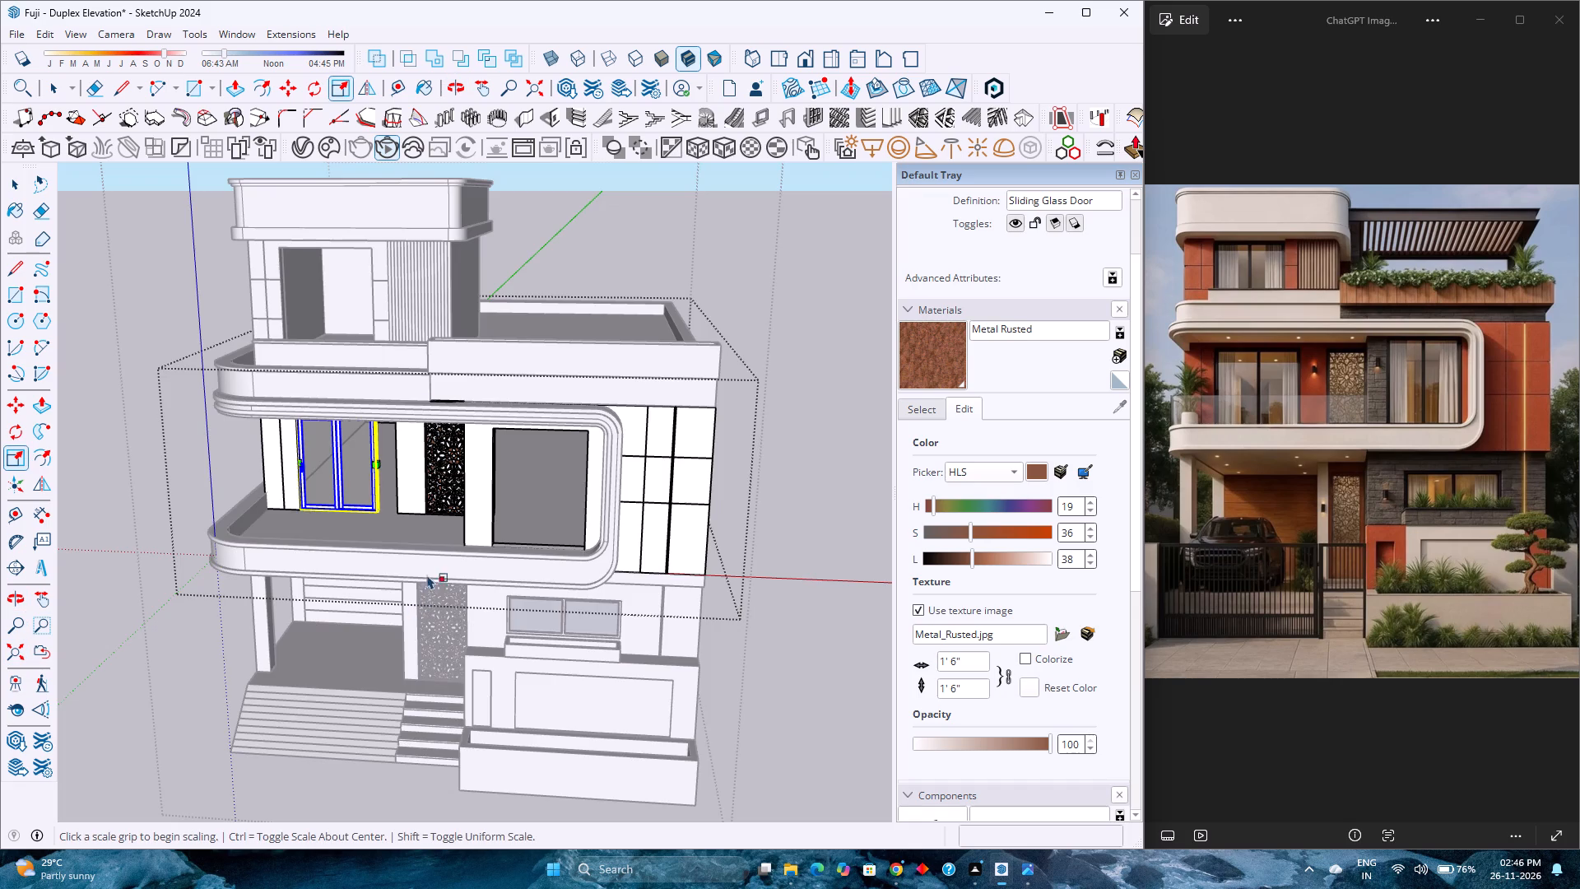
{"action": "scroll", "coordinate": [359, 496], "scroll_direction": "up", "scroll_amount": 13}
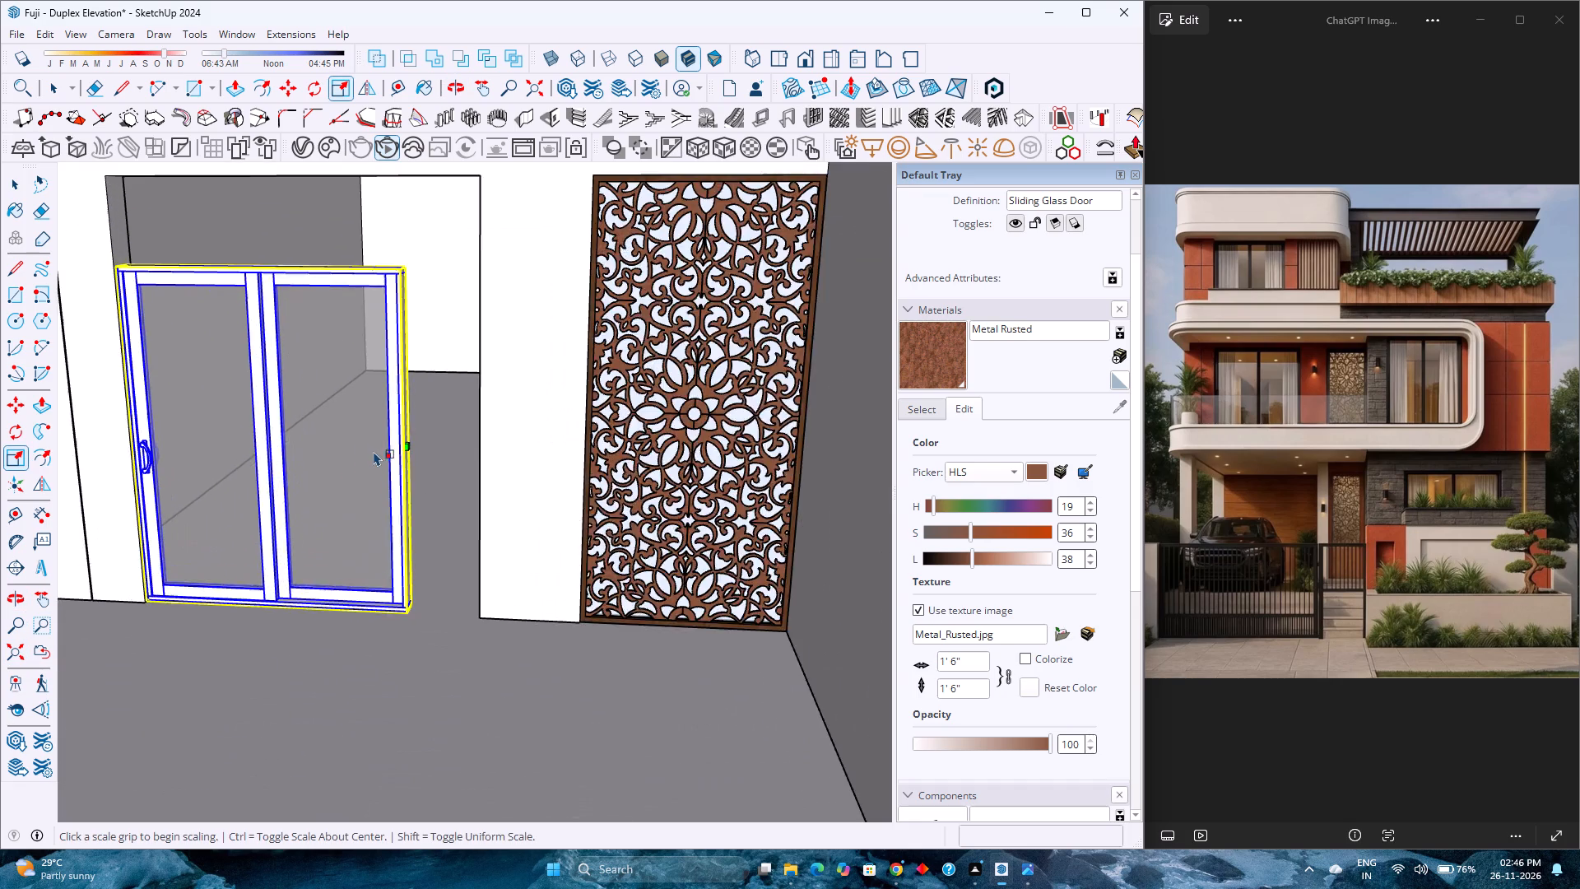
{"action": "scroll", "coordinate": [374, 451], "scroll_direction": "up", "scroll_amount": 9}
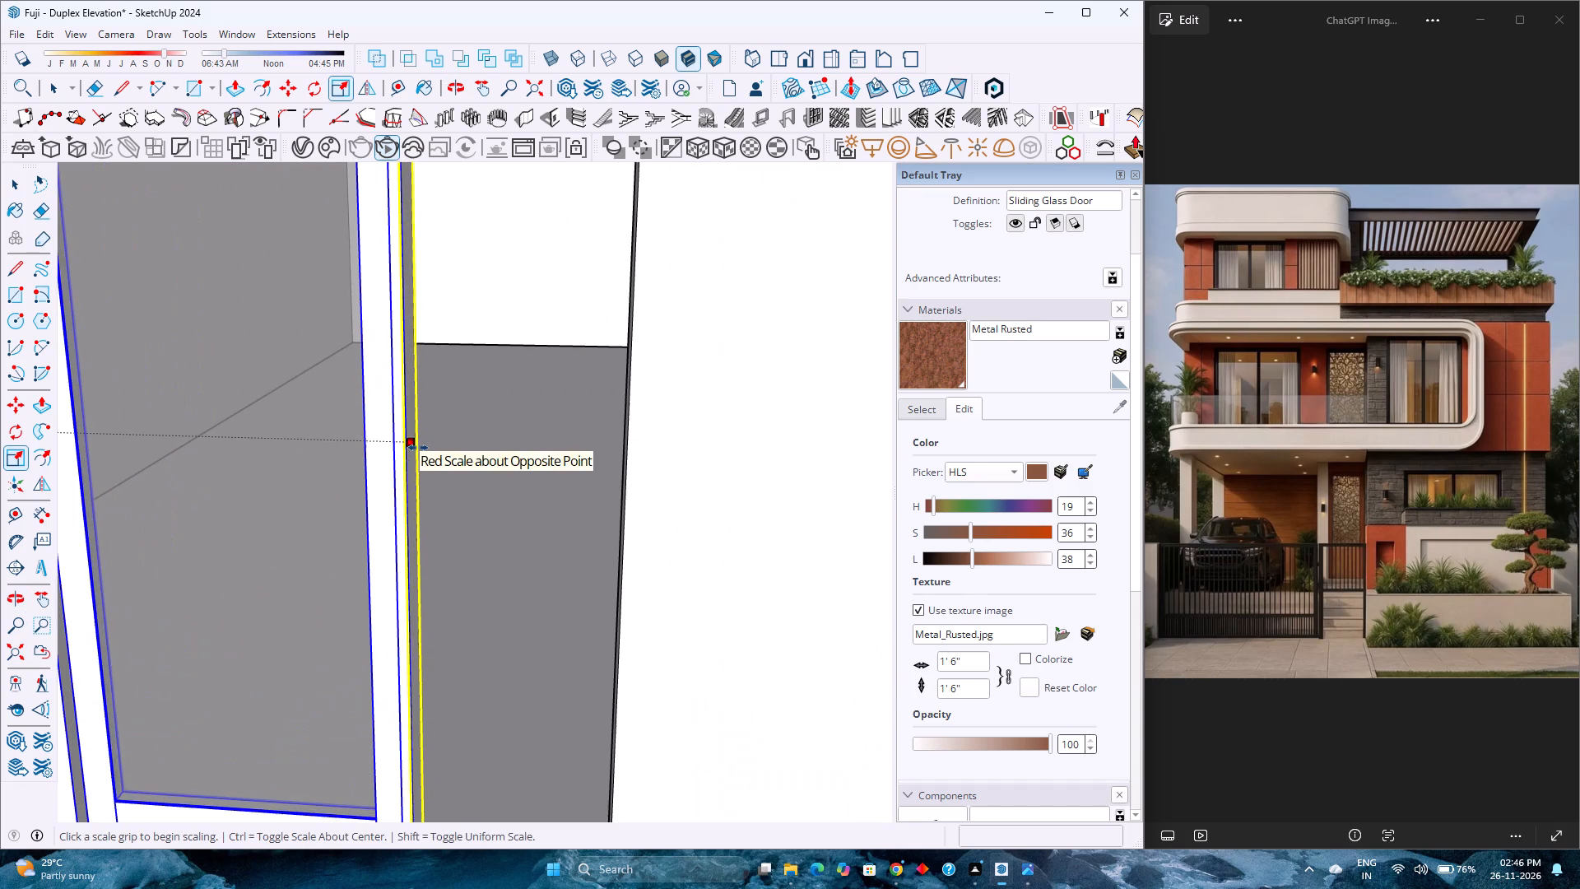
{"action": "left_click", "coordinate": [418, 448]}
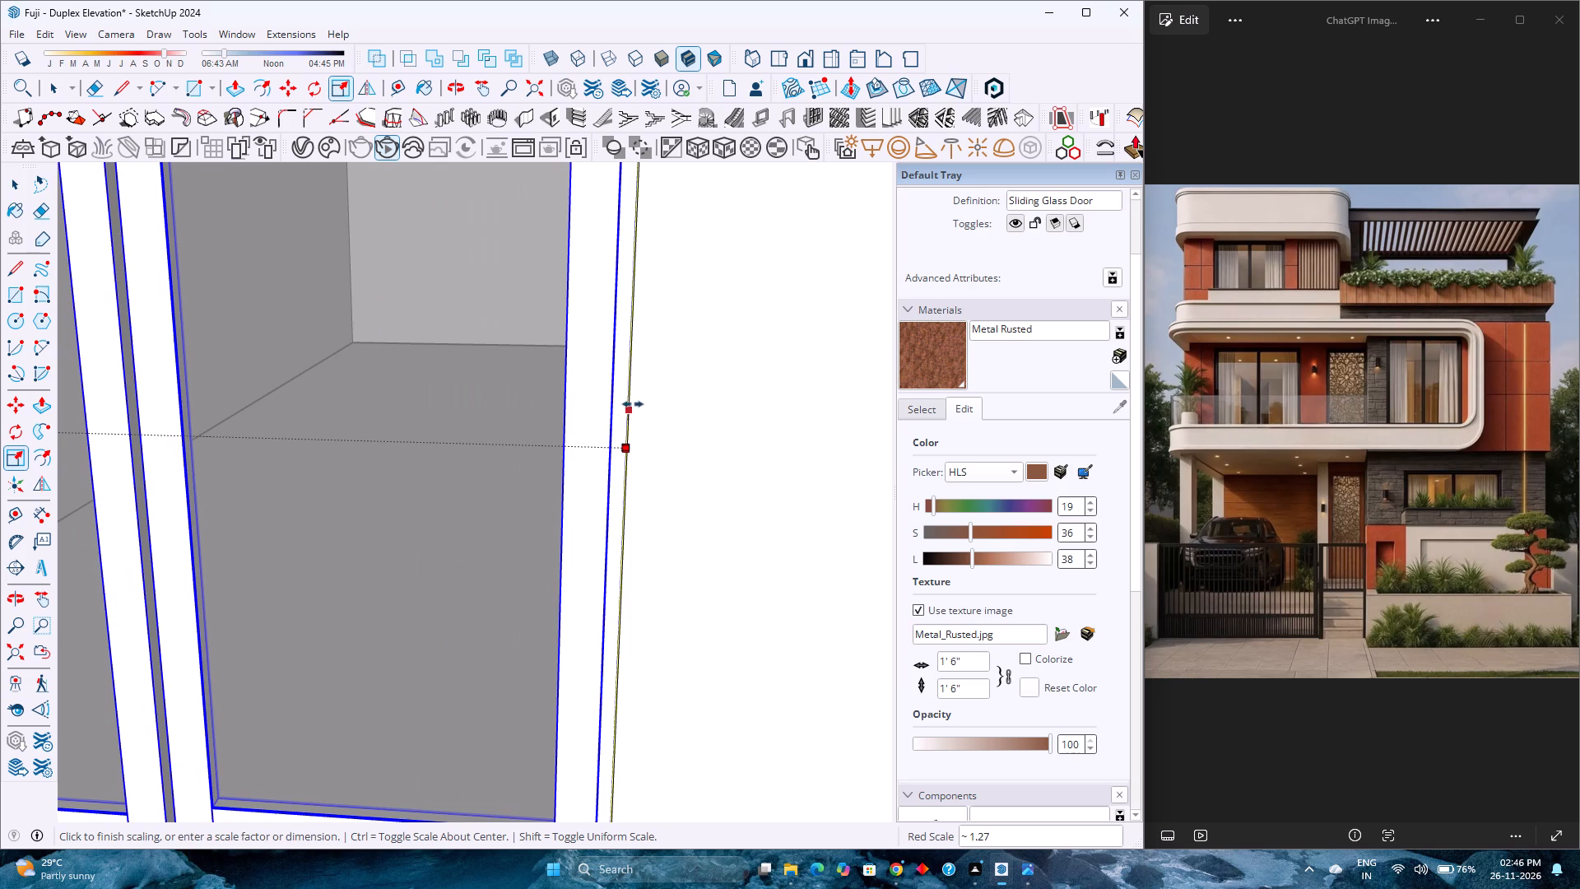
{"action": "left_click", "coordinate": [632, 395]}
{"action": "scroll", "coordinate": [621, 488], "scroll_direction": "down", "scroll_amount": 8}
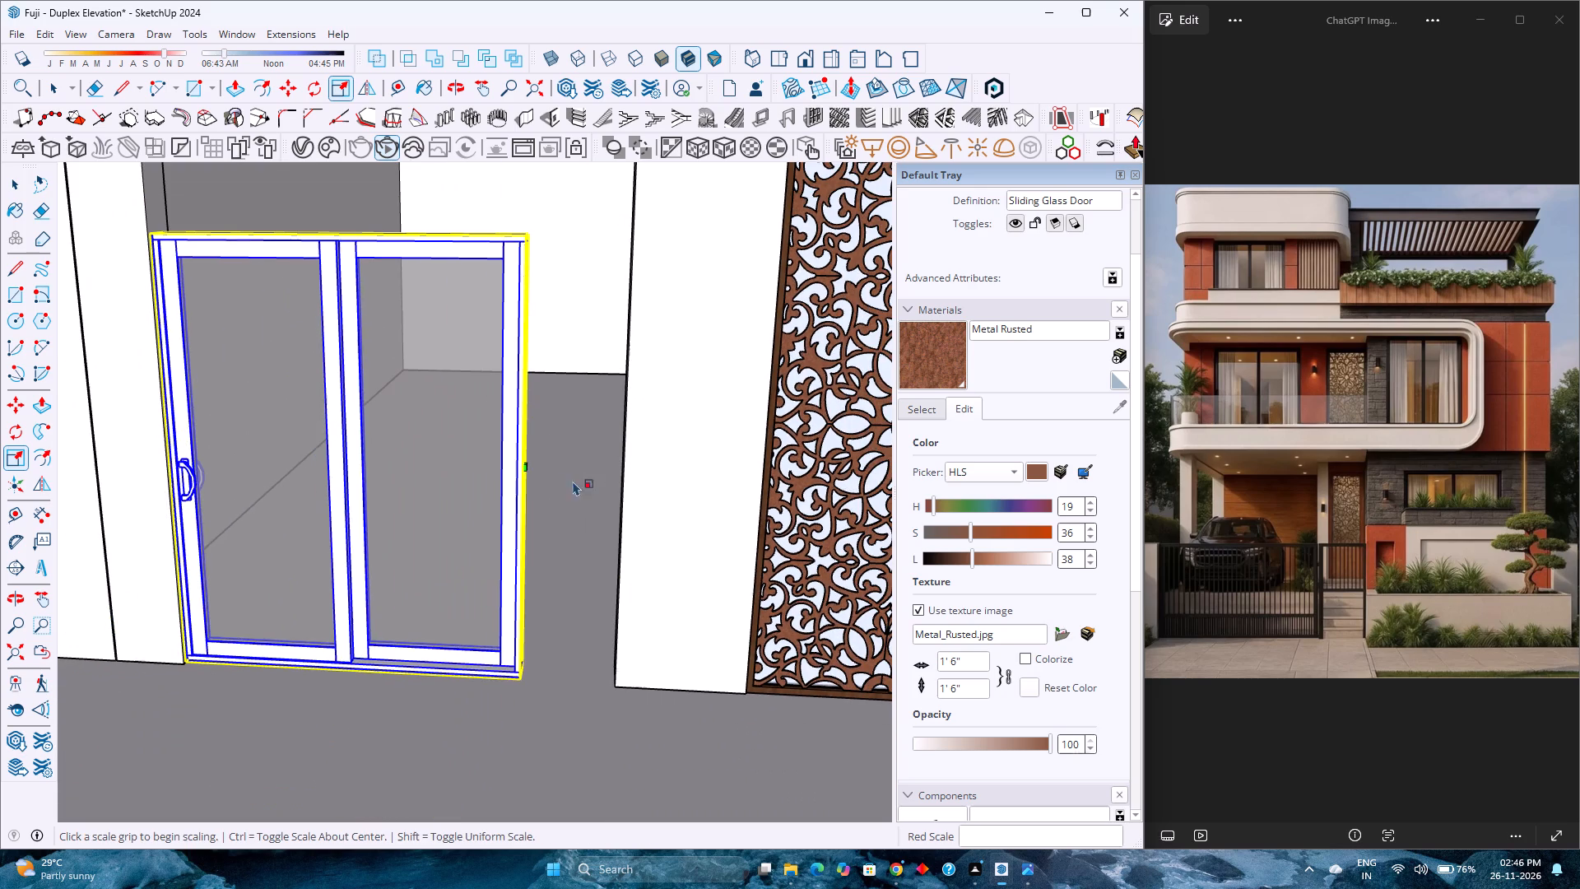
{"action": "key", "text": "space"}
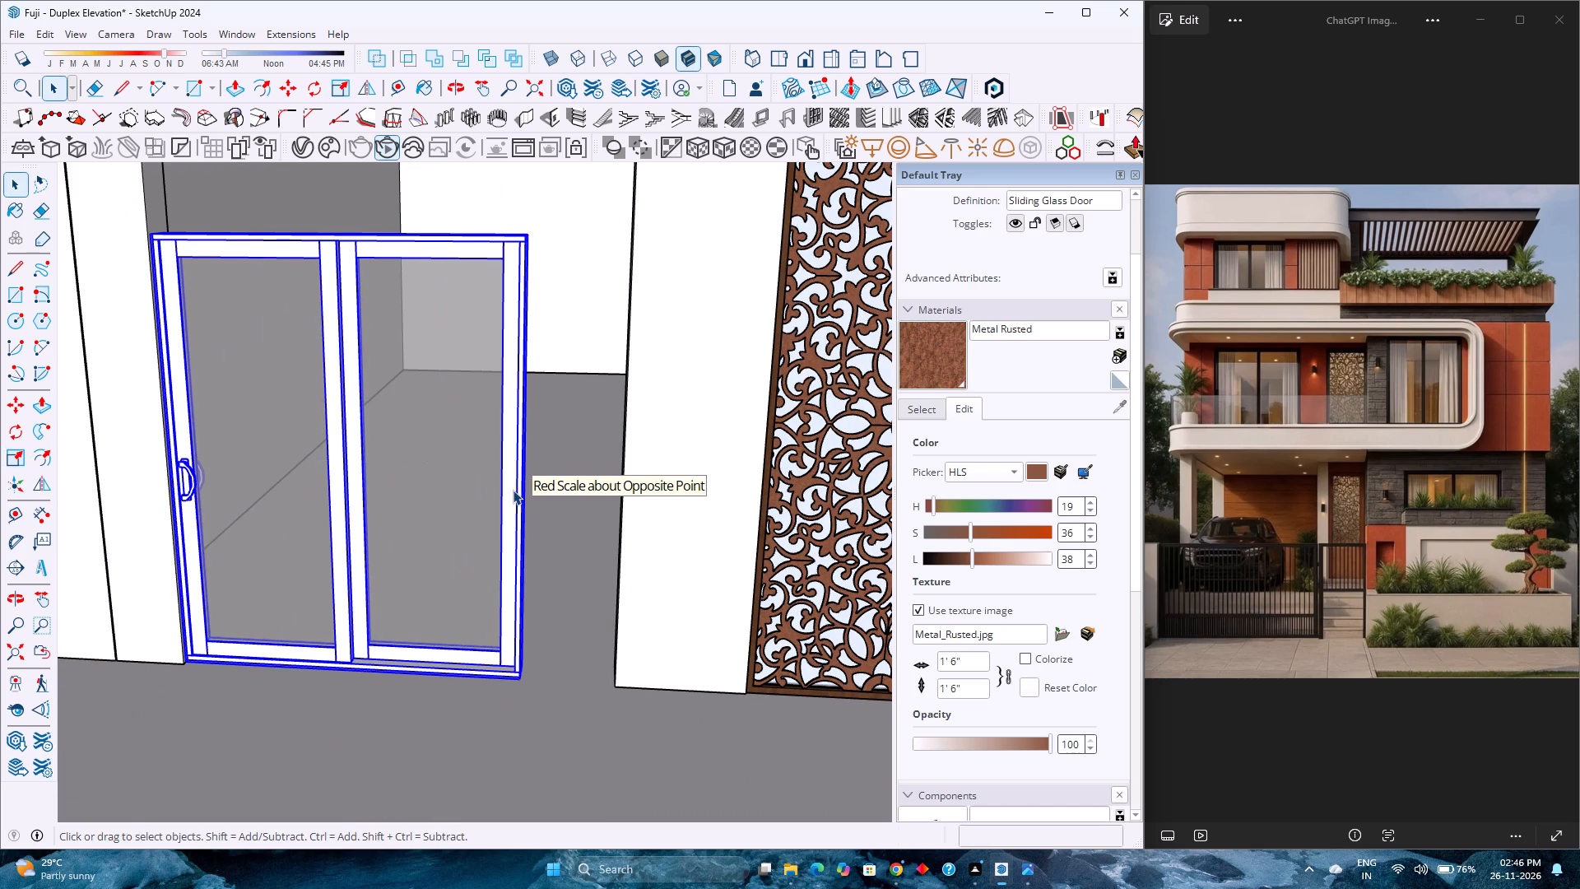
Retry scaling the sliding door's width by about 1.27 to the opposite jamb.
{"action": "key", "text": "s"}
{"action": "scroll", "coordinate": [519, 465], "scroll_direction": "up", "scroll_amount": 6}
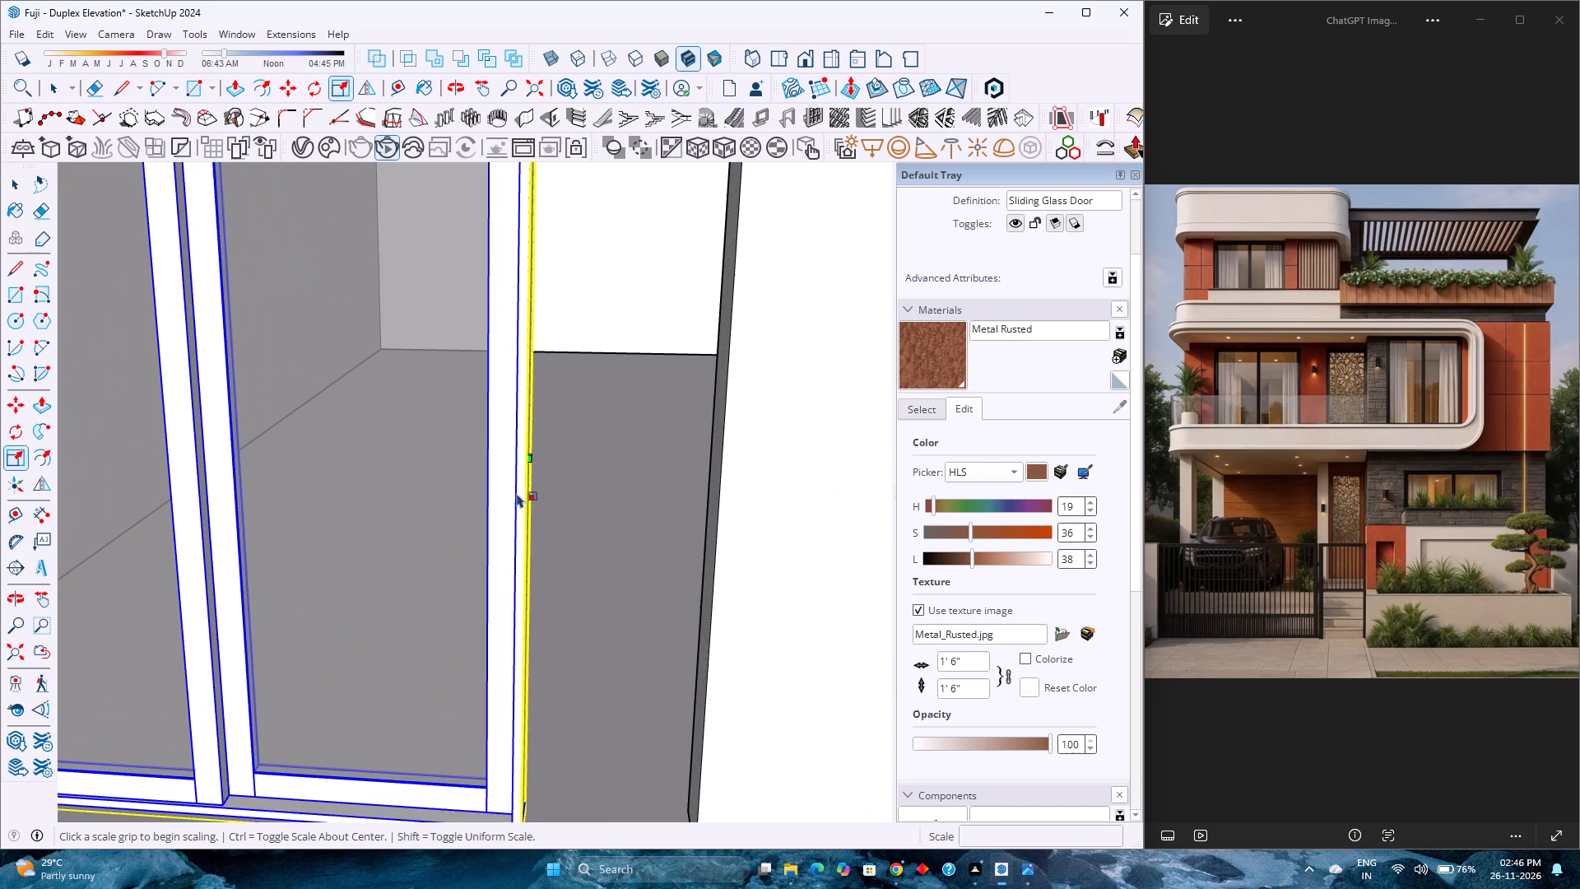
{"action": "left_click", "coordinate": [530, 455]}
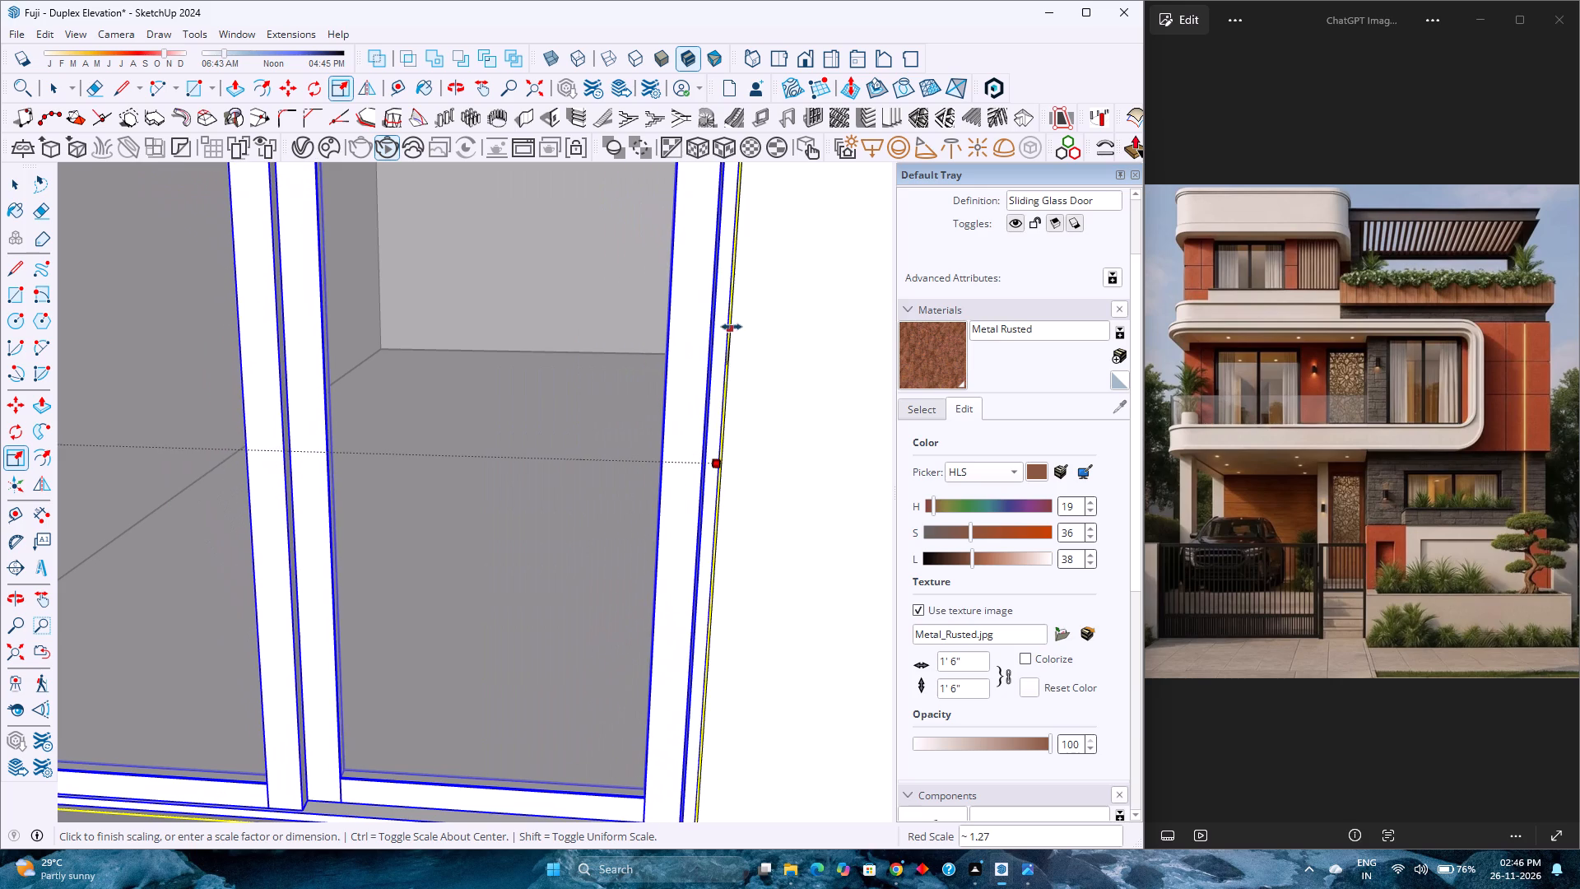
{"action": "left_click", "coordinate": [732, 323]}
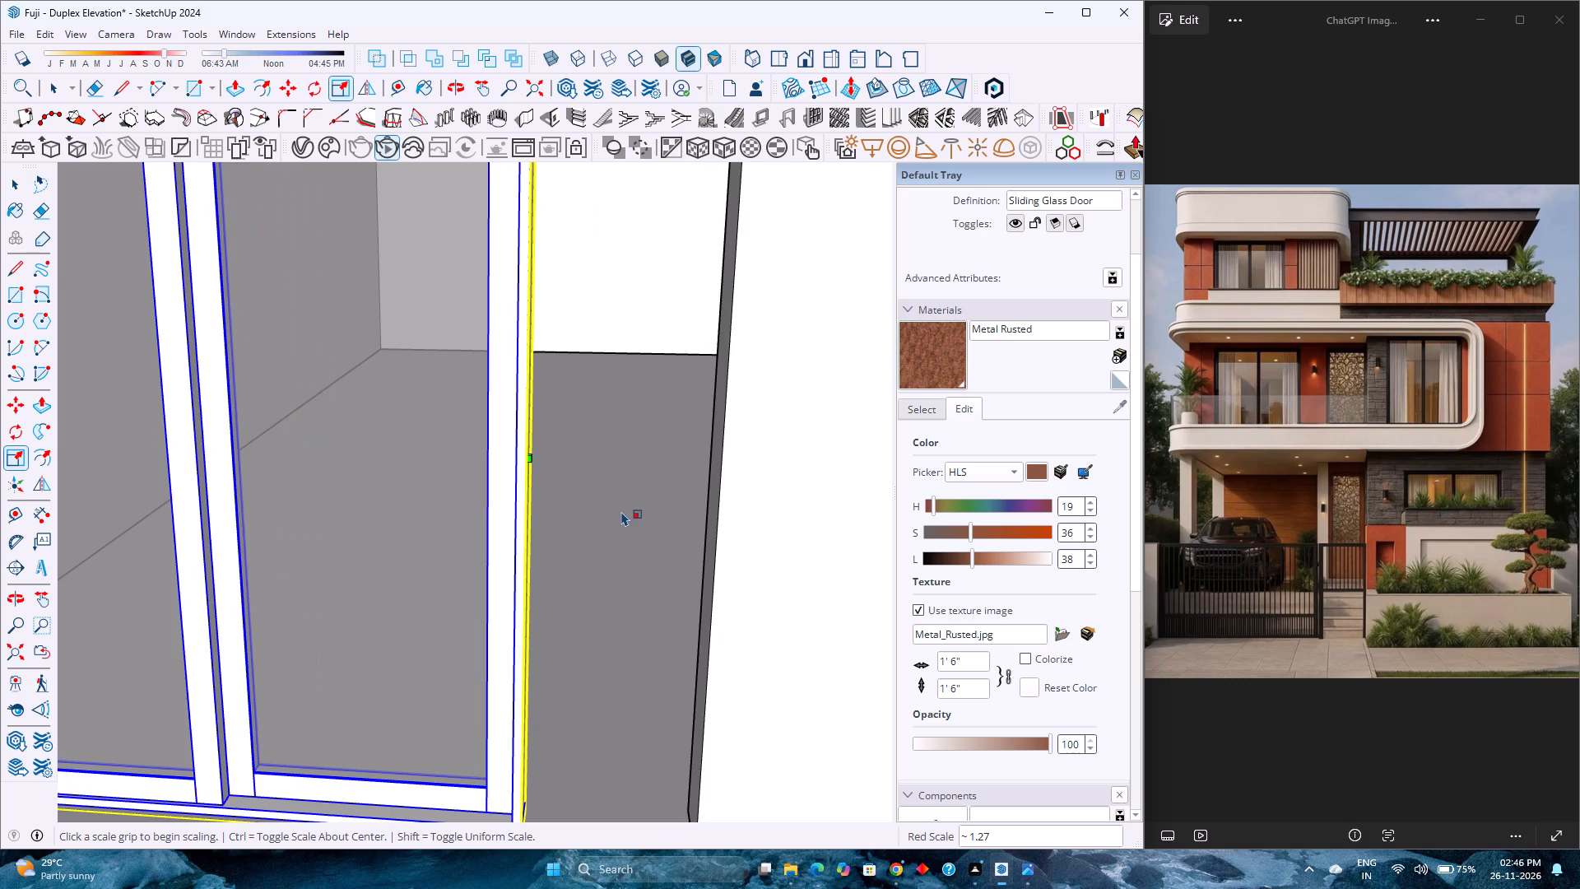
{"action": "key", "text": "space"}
Examine the door's bottom track and free side edge against the gap in the opening.
{"action": "scroll", "coordinate": [622, 555], "scroll_direction": "down", "scroll_amount": 7}
{"action": "scroll", "coordinate": [579, 658], "scroll_direction": "up", "scroll_amount": 4}
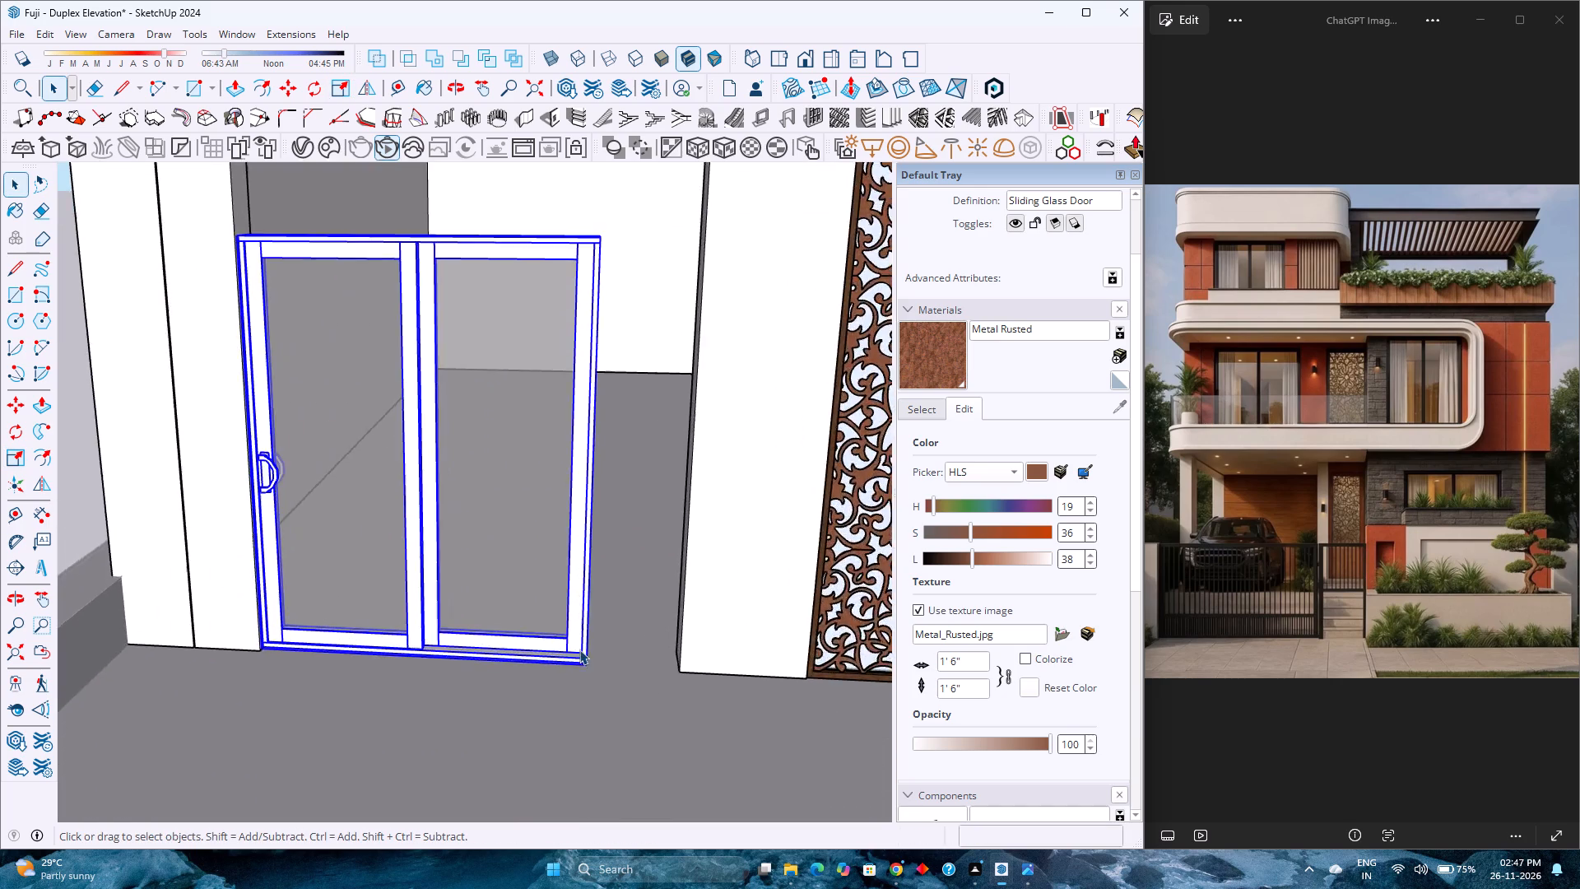
{"action": "scroll", "coordinate": [579, 649], "scroll_direction": "up", "scroll_amount": 9}
{"action": "middle_click_drag", "start_coordinate": [588, 644], "coordinate": [310, 644]}
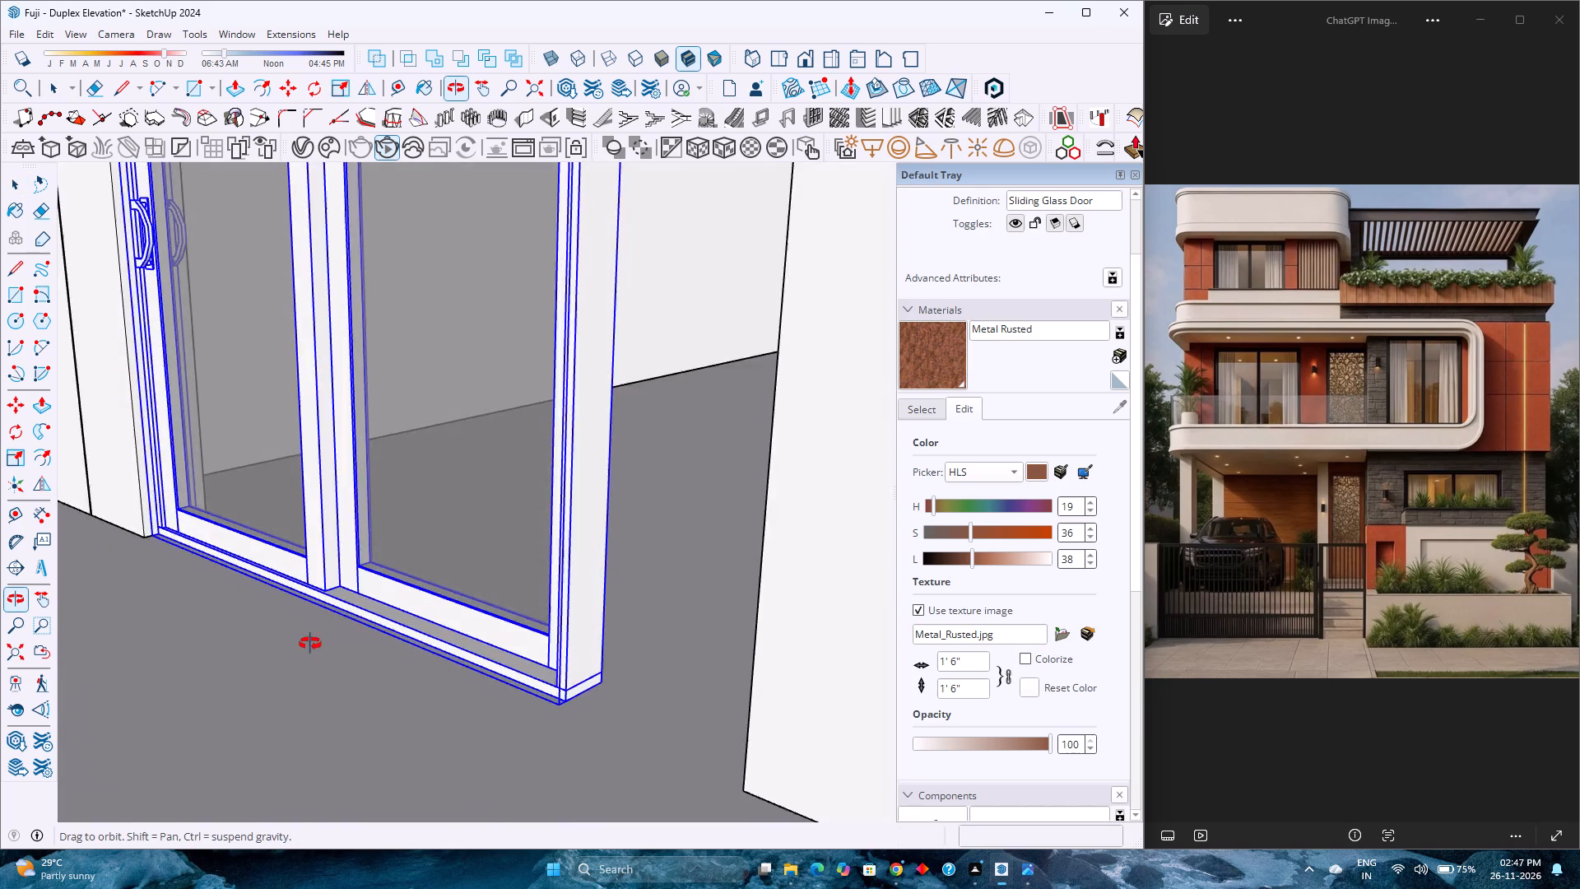
{"action": "middle_click_drag", "start_coordinate": [310, 644], "coordinate": [671, 862]}
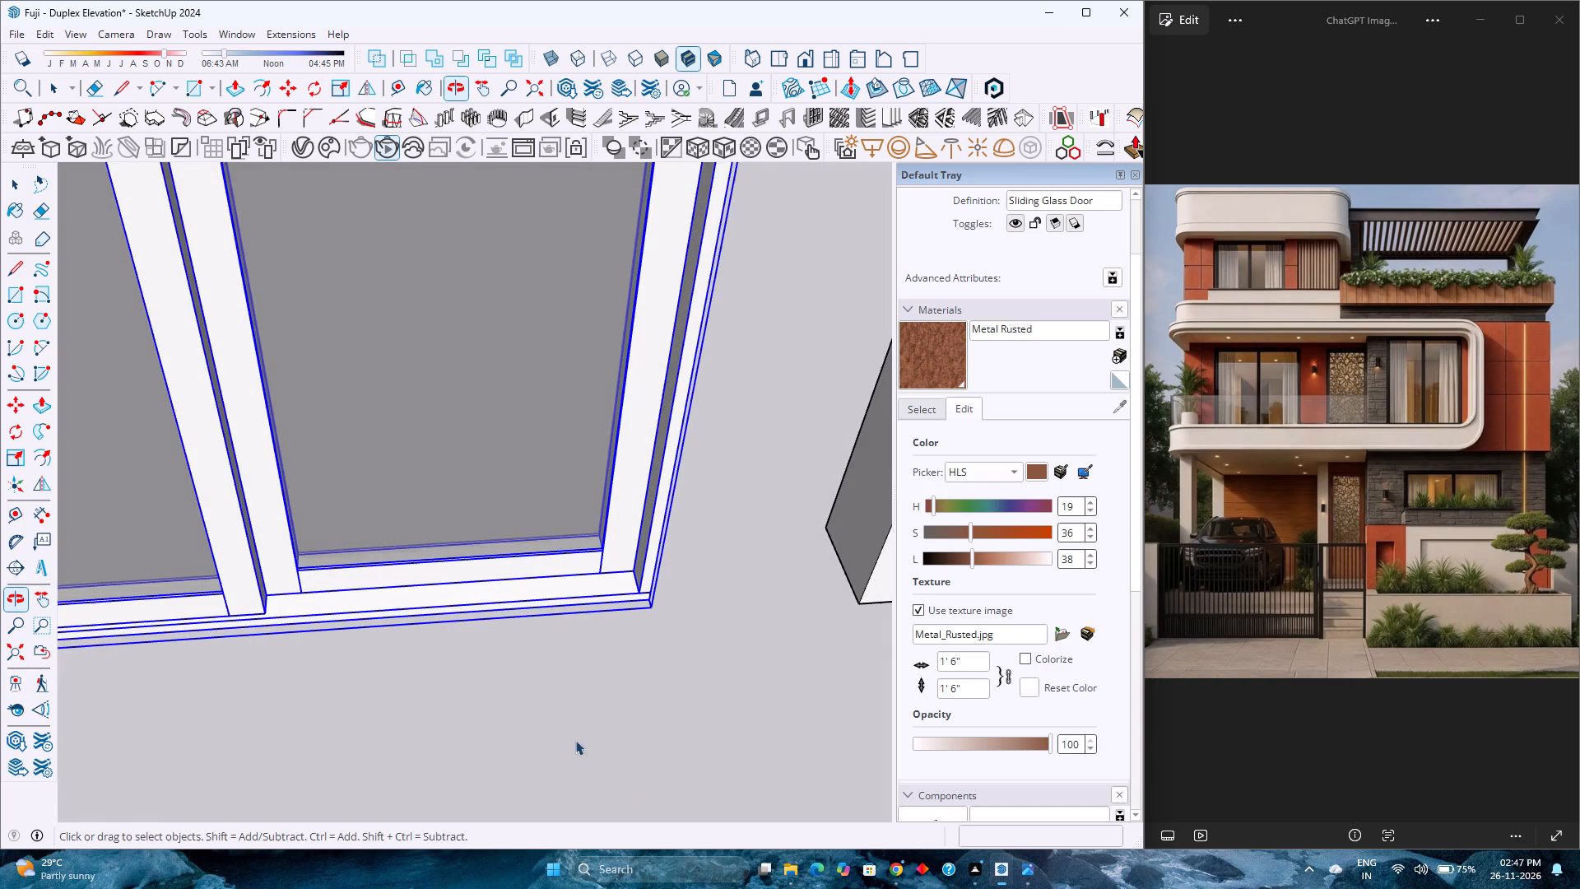
{"action": "key", "text": "s"}
{"action": "key", "text": "space"}
{"action": "scroll", "coordinate": [536, 579], "scroll_direction": "down", "scroll_amount": 2}
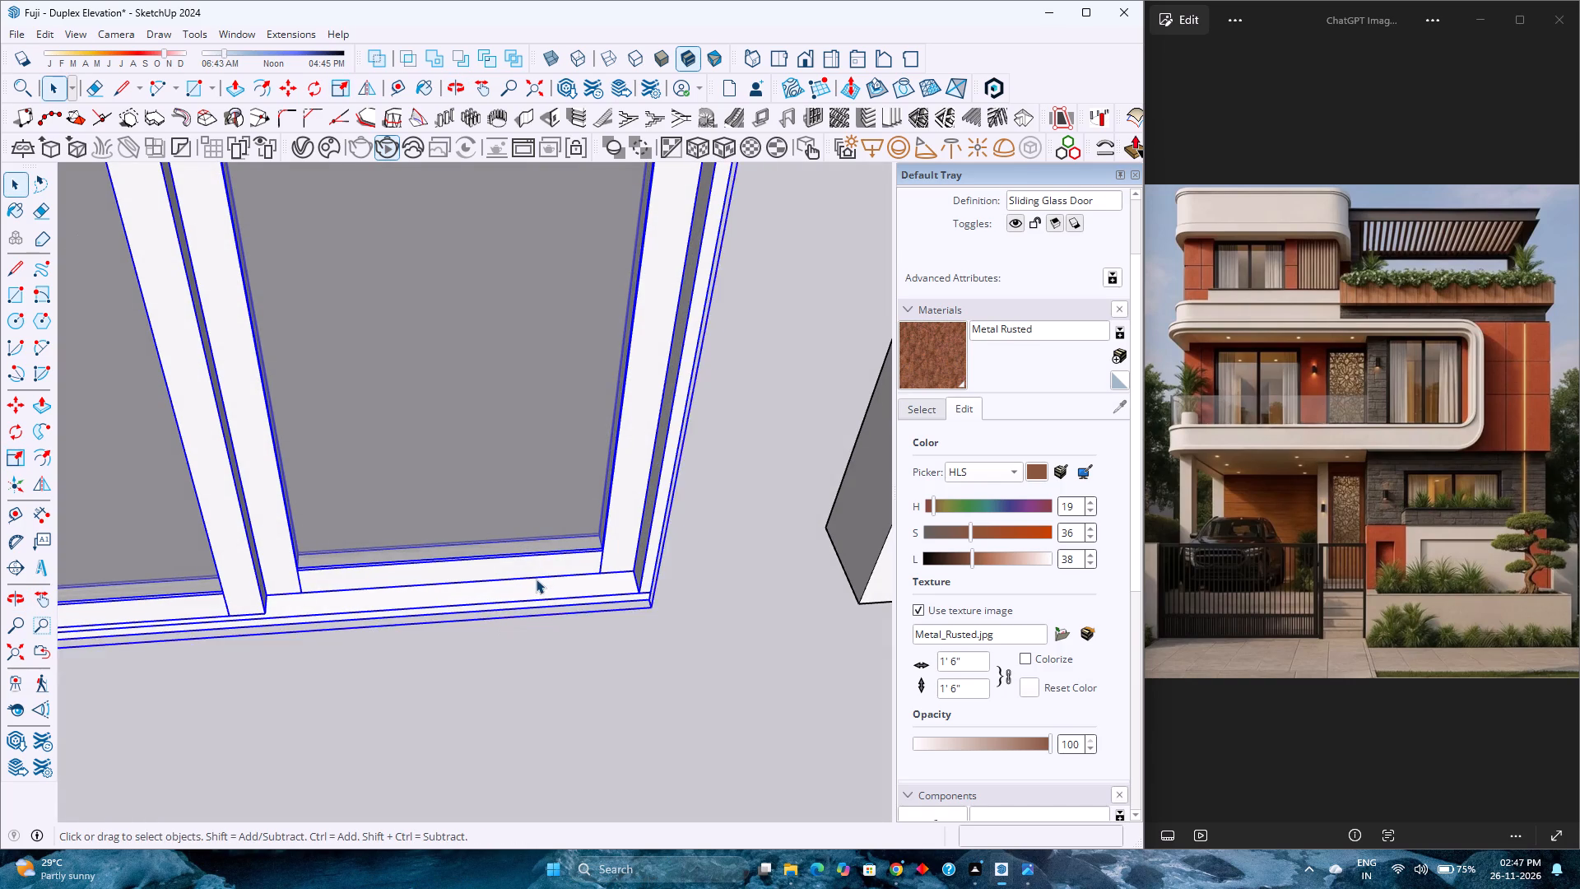
{"action": "scroll", "coordinate": [536, 579], "scroll_direction": "down", "scroll_amount": 6}
{"action": "key", "text": "Escape"}
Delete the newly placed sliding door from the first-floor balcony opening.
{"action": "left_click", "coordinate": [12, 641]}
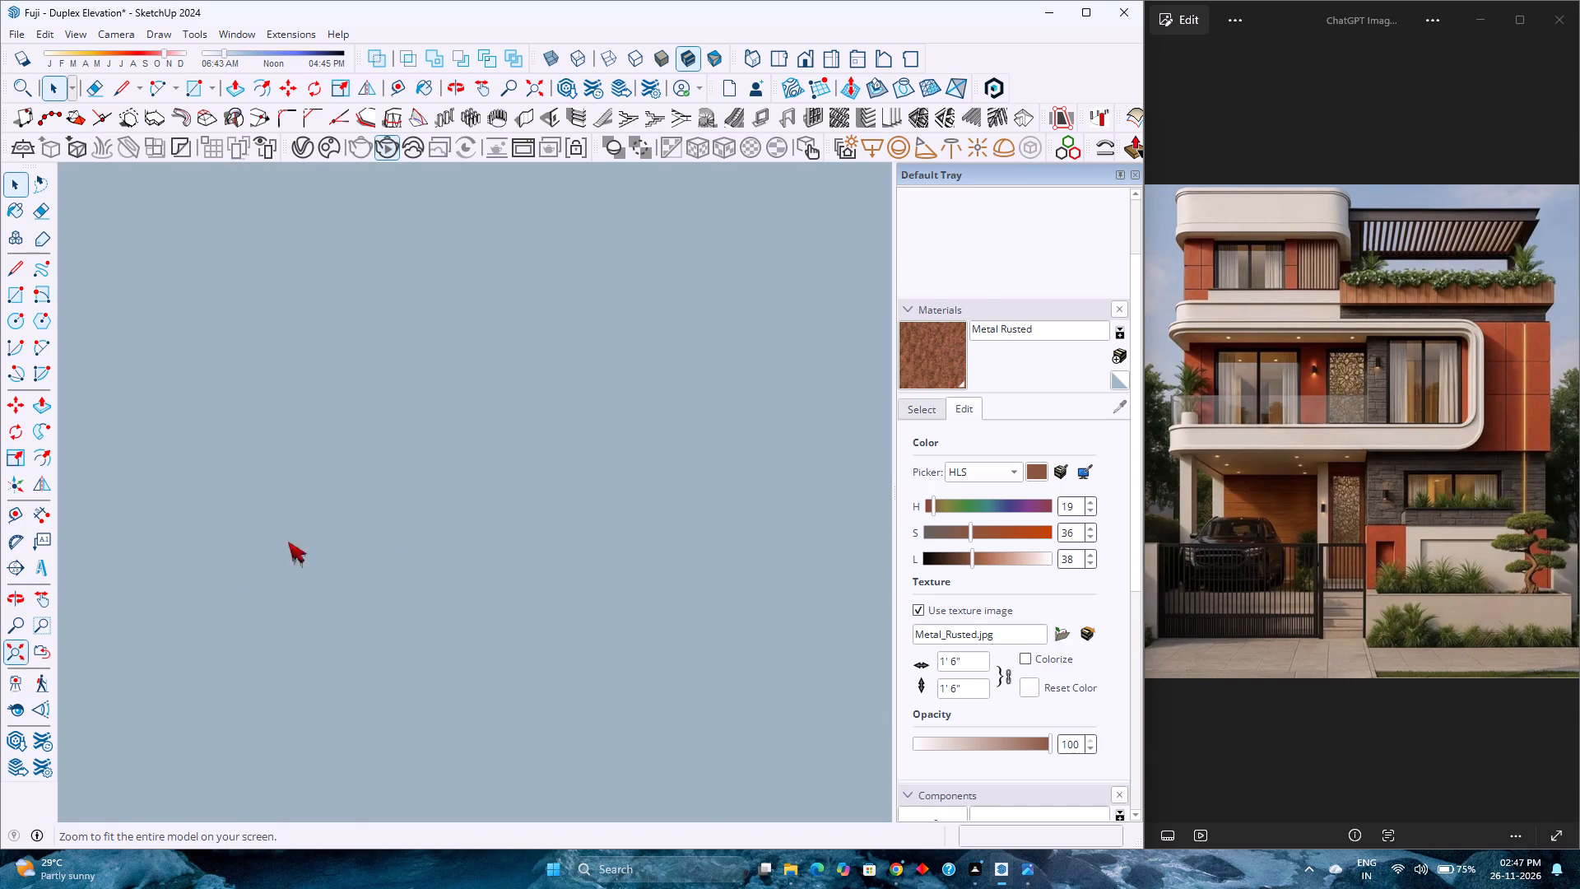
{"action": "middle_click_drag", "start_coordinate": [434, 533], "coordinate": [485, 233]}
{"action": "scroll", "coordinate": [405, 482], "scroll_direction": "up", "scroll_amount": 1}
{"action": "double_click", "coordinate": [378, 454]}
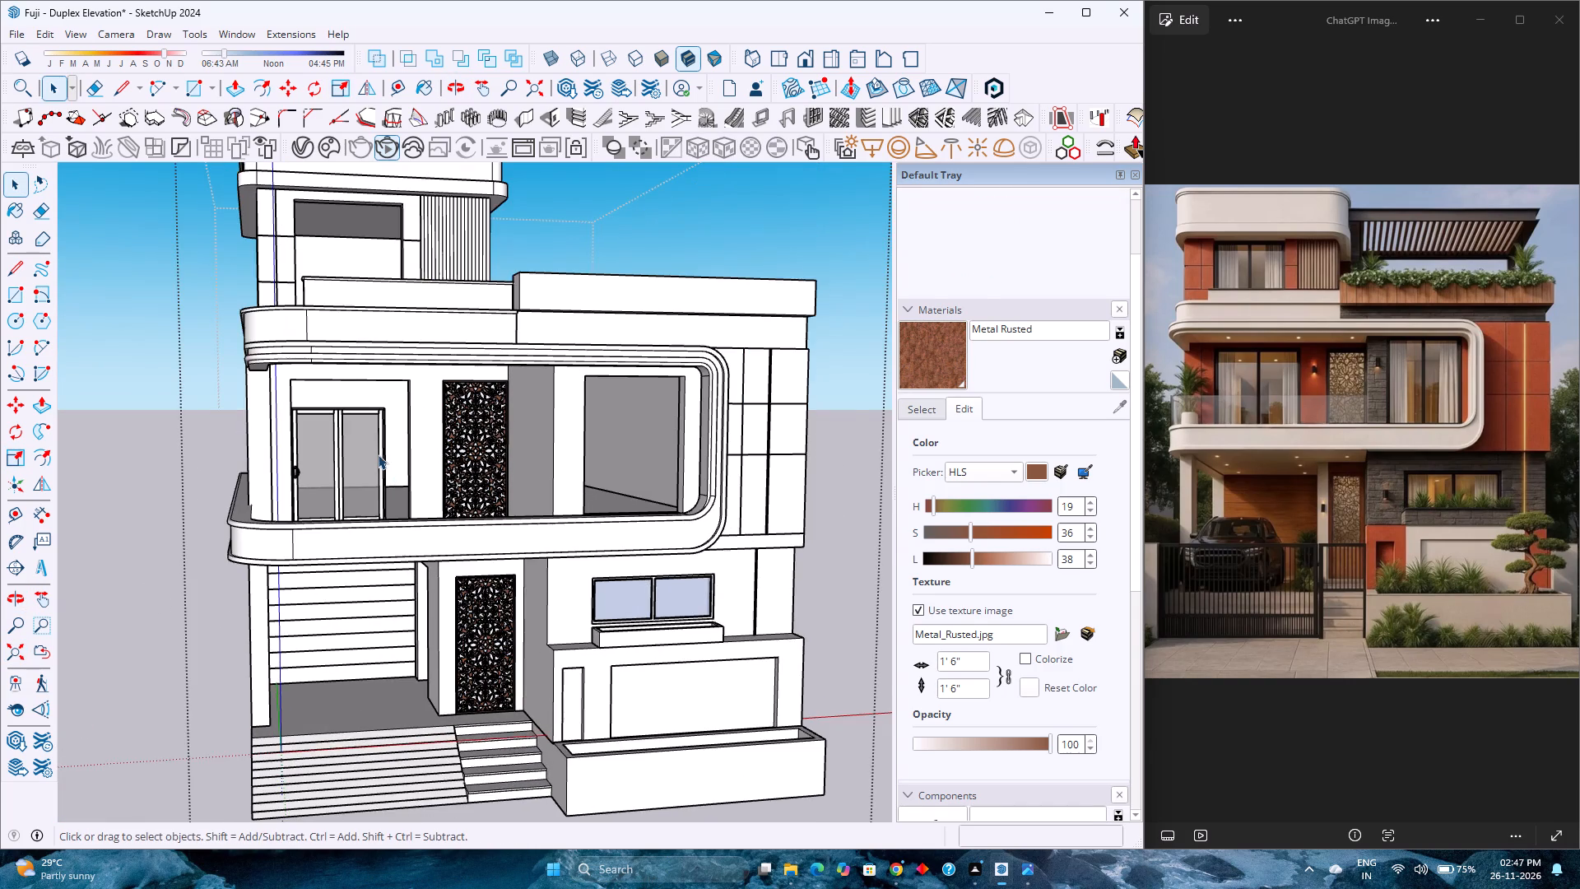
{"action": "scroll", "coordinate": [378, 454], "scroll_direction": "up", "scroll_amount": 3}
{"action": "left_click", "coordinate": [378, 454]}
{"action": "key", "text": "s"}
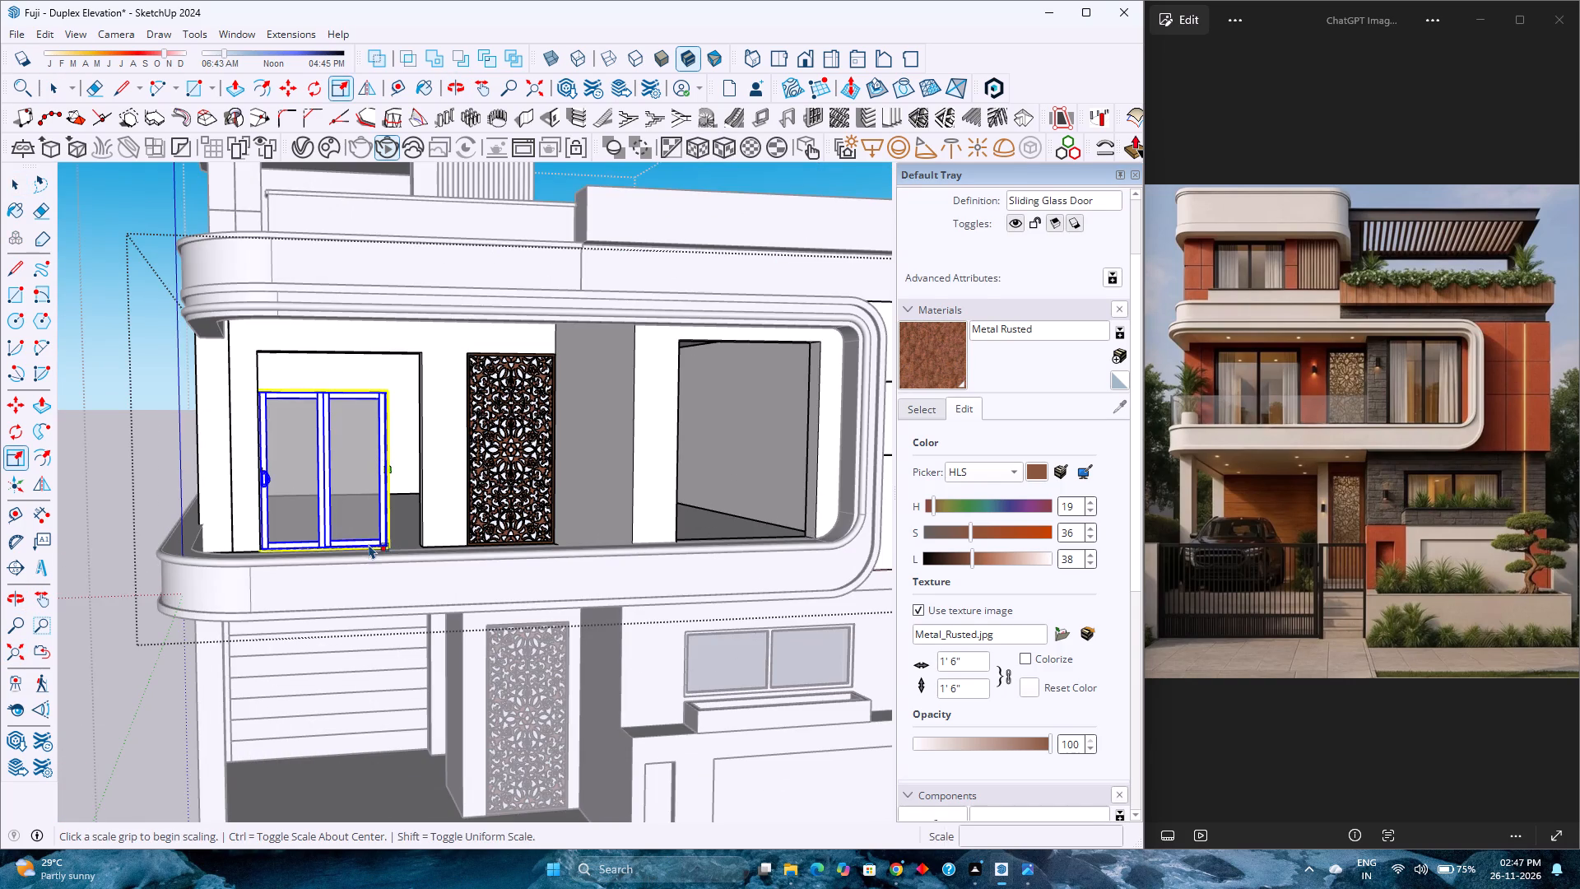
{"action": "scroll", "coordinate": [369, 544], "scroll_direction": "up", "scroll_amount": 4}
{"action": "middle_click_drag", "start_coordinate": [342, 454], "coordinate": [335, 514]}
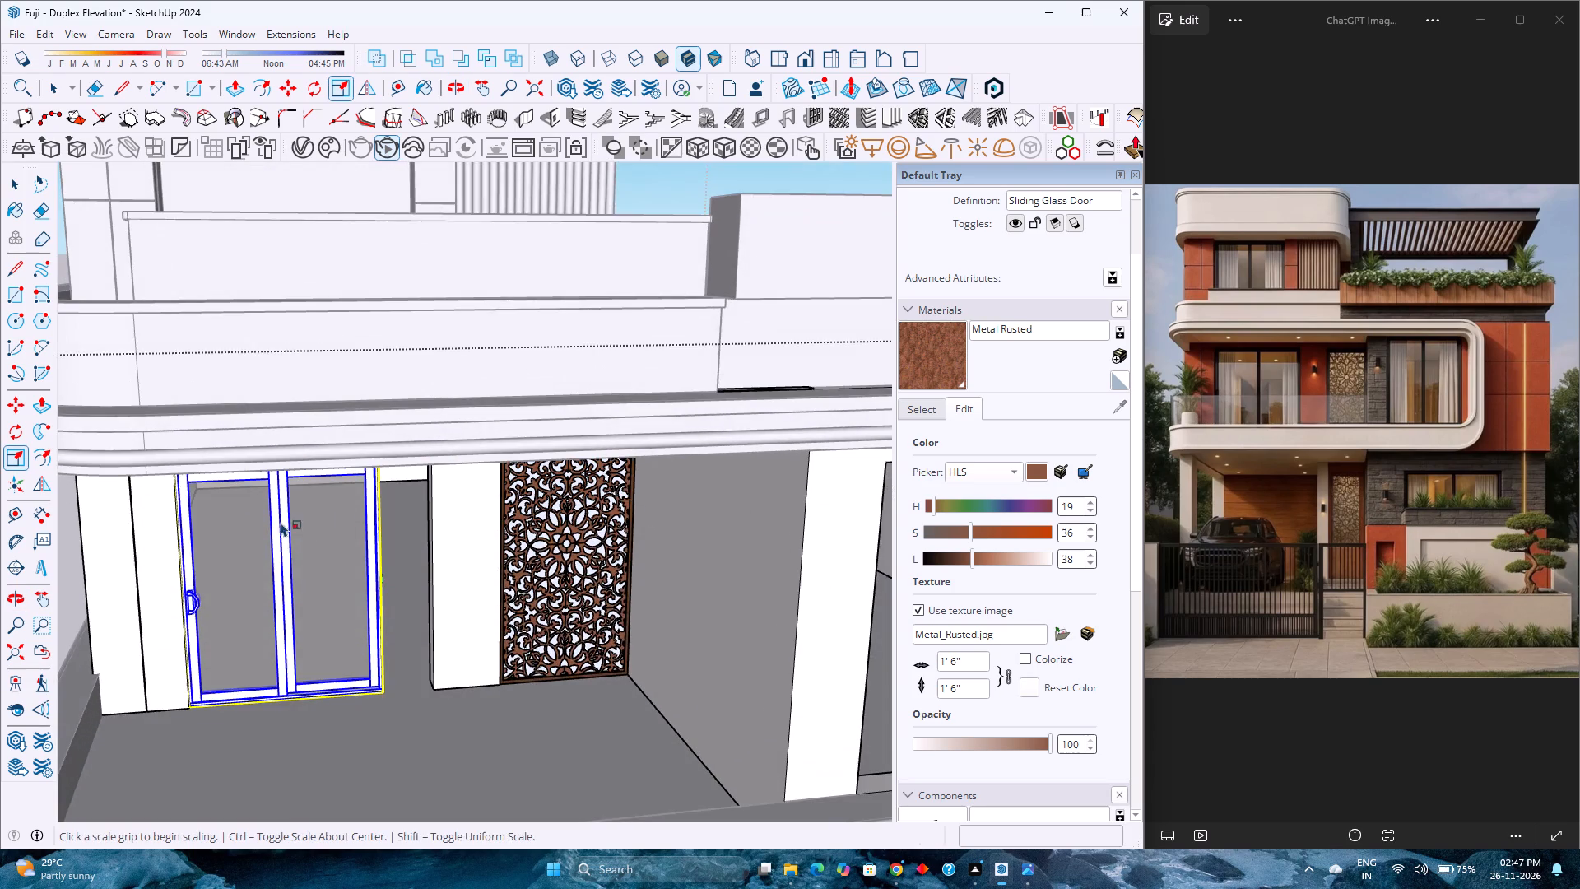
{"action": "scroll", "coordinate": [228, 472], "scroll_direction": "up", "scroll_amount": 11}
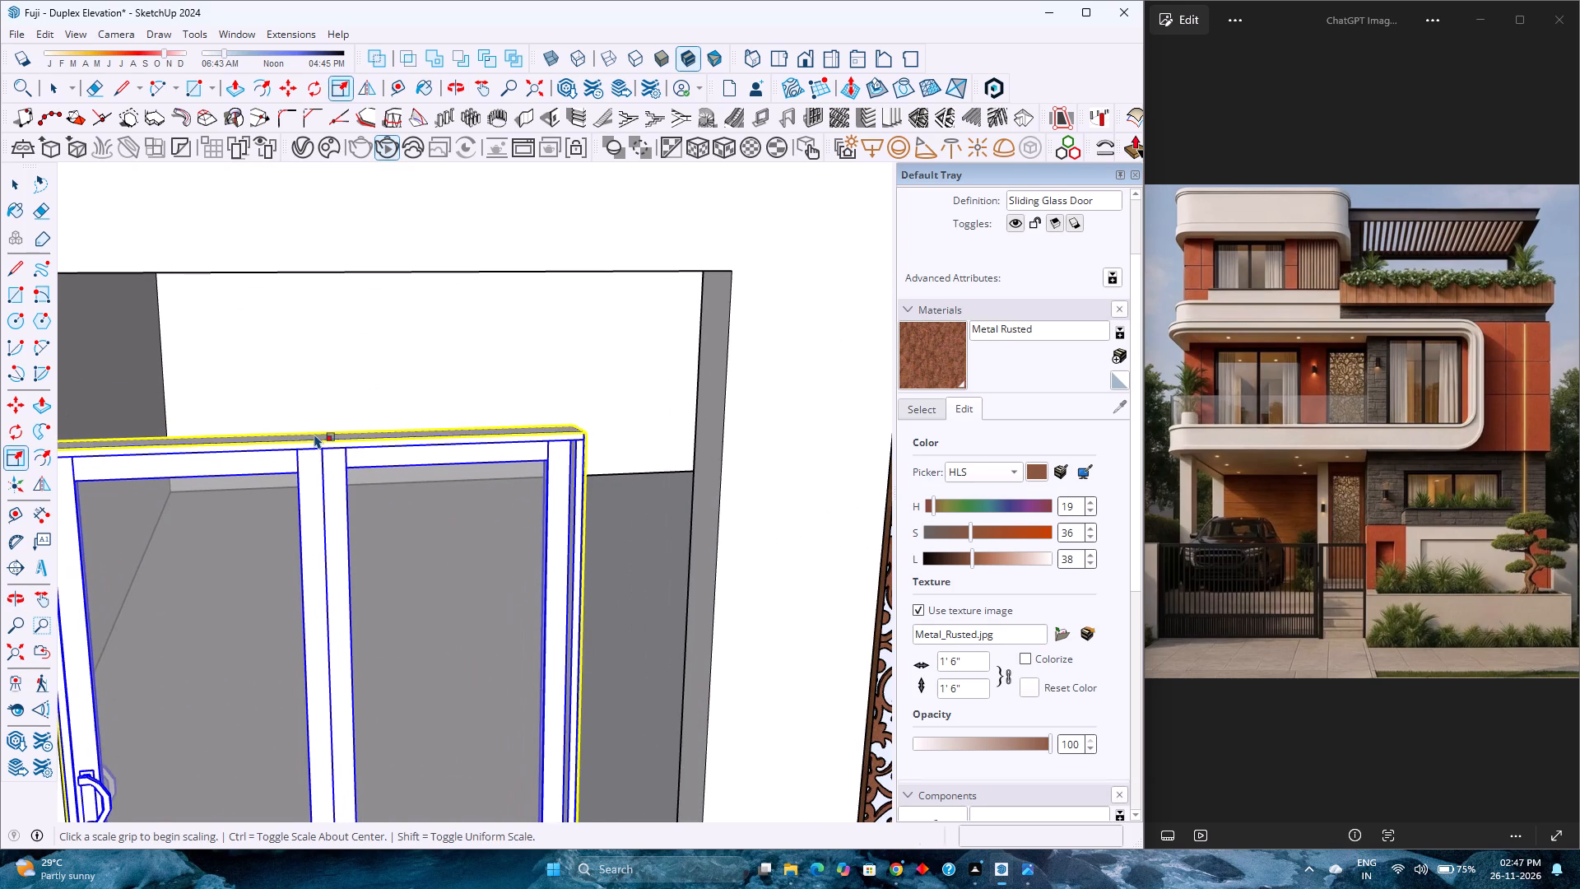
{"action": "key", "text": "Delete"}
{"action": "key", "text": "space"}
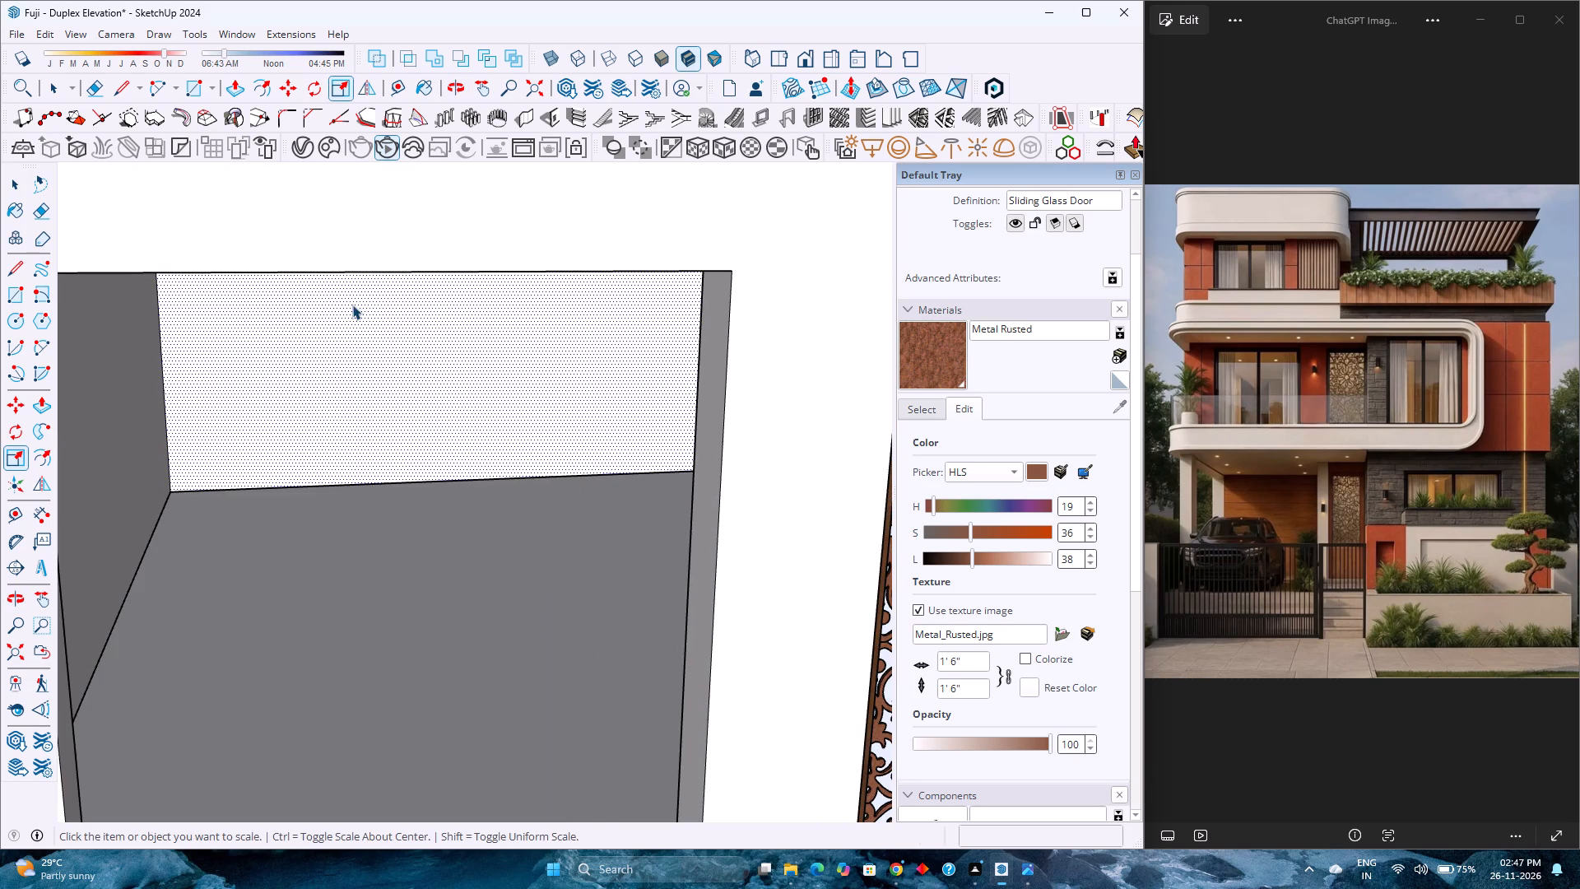
Browse the Sliding Door results in 3D Warehouse for a glass door model suited to the first-floor opening.
{"action": "left_click", "coordinate": [249, 26]}
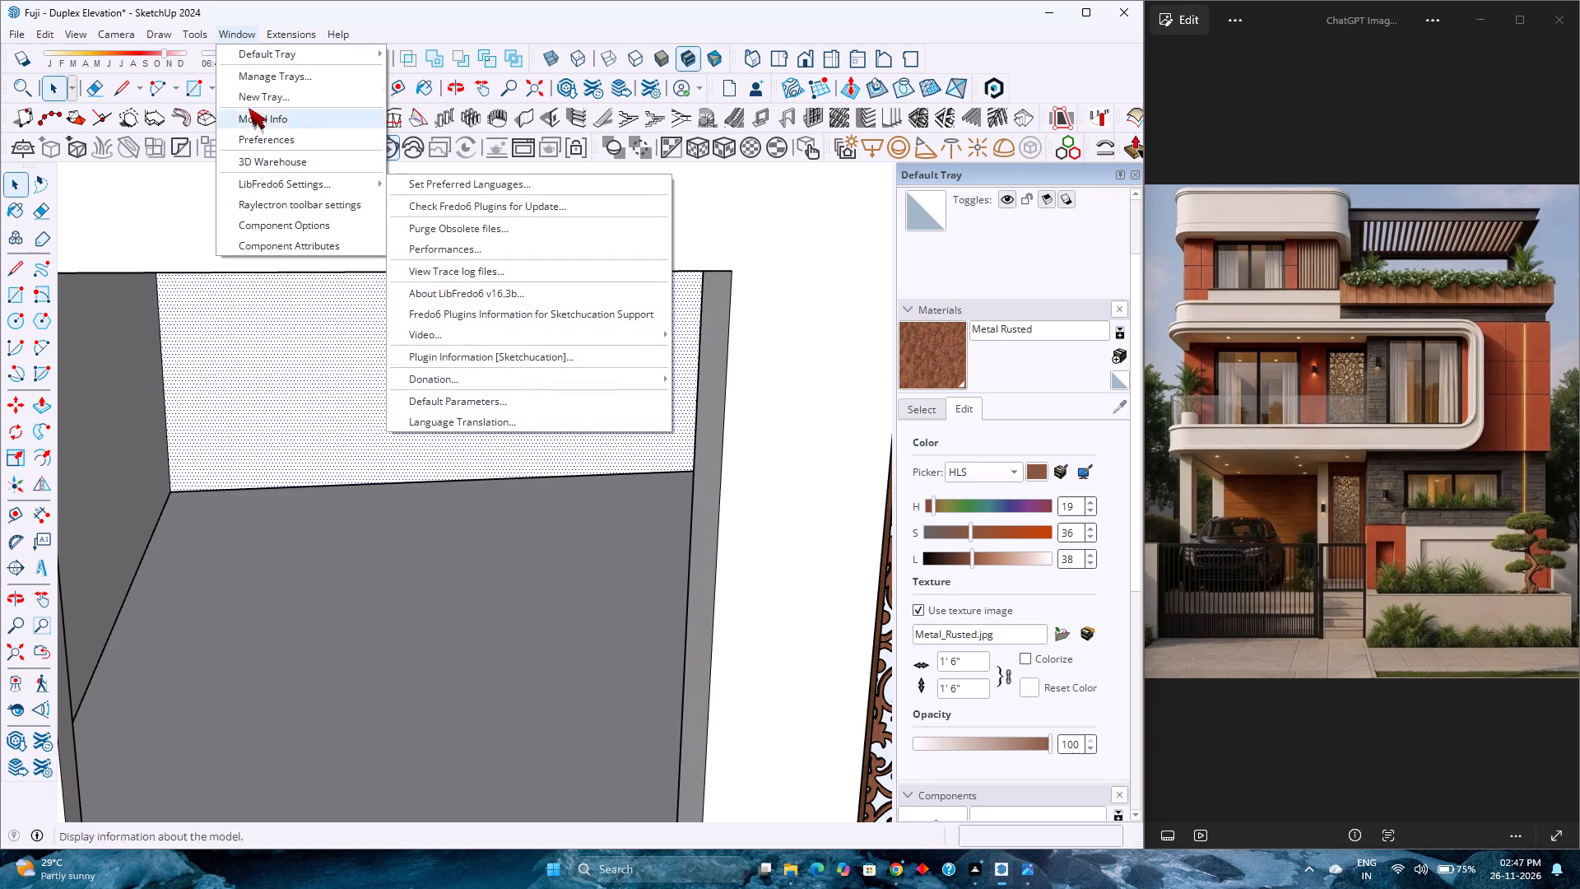
{"action": "left_click", "coordinate": [284, 163]}
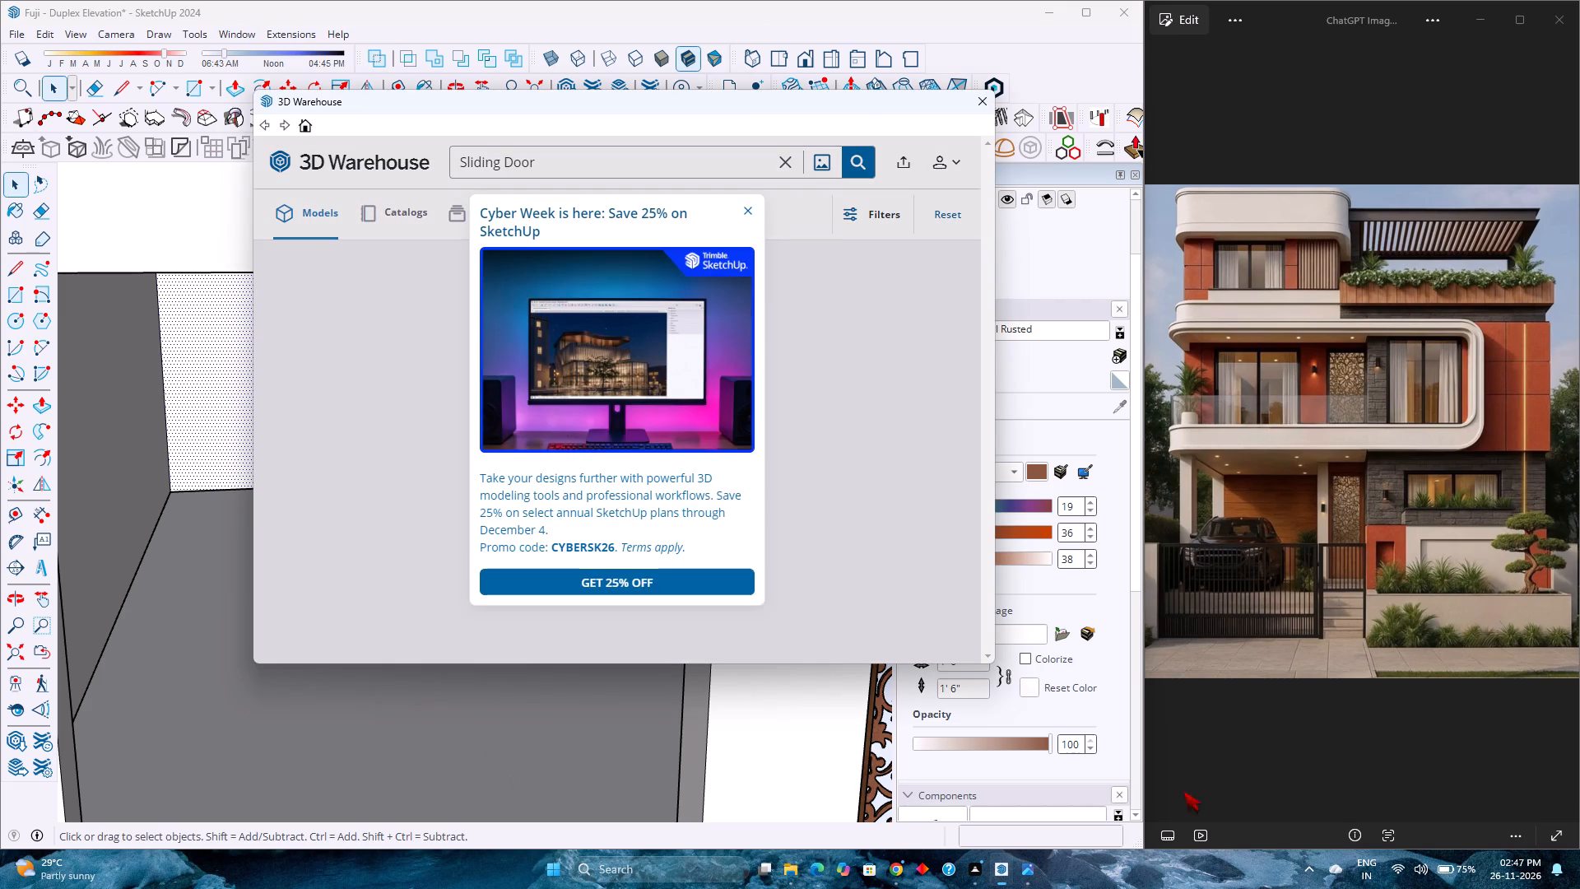
{"action": "left_click", "coordinate": [745, 210]}
{"action": "scroll", "coordinate": [627, 449], "scroll_direction": "down", "scroll_amount": 10}
{"action": "scroll", "coordinate": [624, 448], "scroll_direction": "up", "scroll_amount": 2}
{"action": "scroll", "coordinate": [624, 448], "scroll_direction": "down", "scroll_amount": 6}
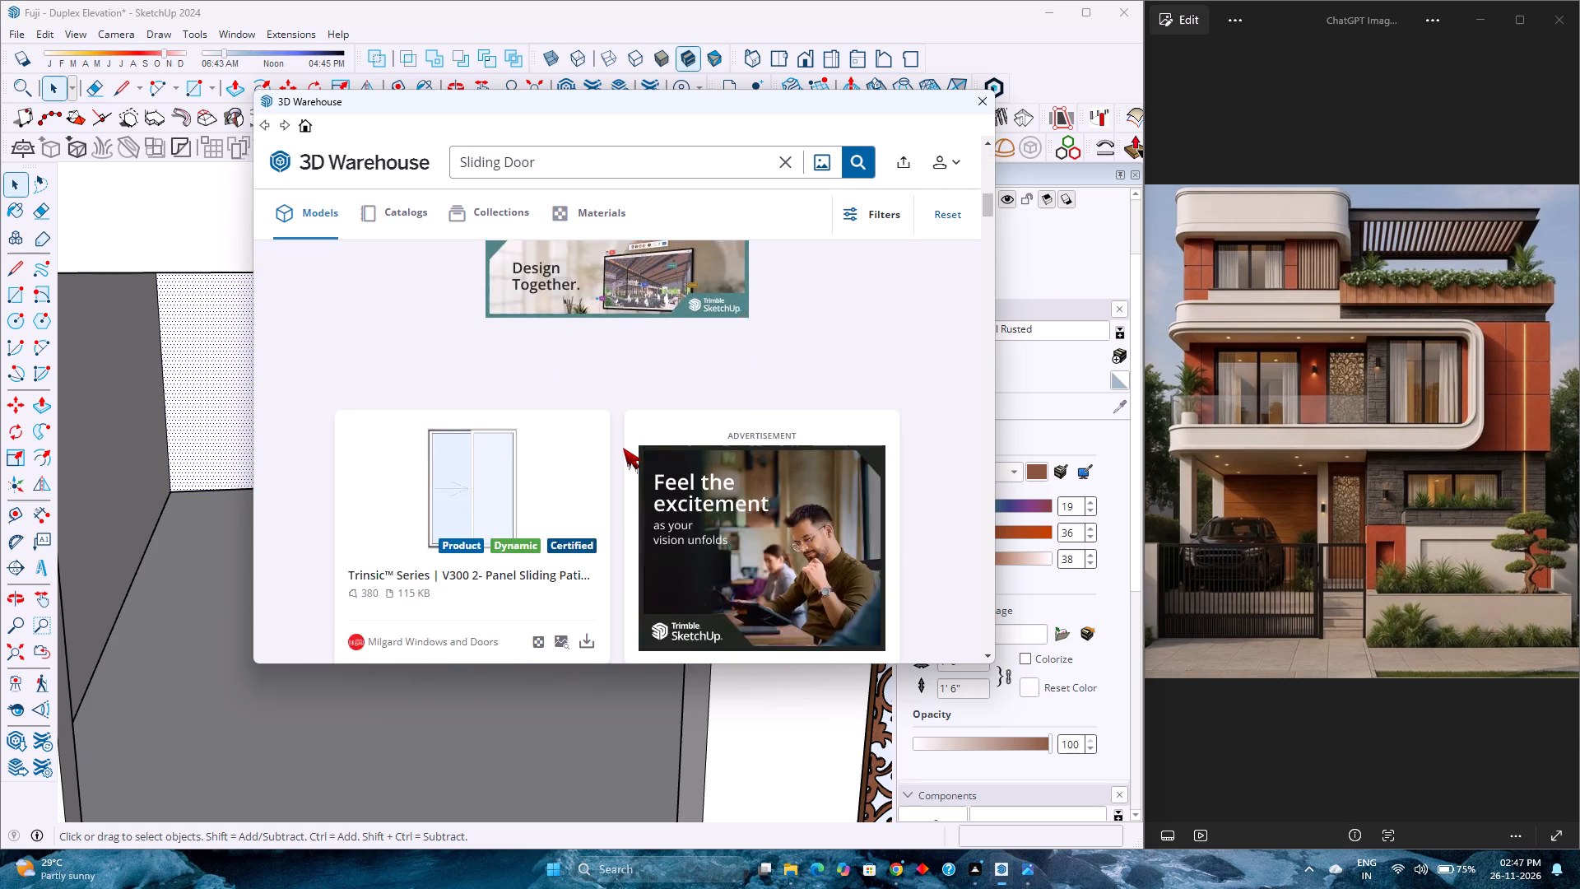
{"action": "scroll", "coordinate": [620, 444], "scroll_direction": "down", "scroll_amount": 18}
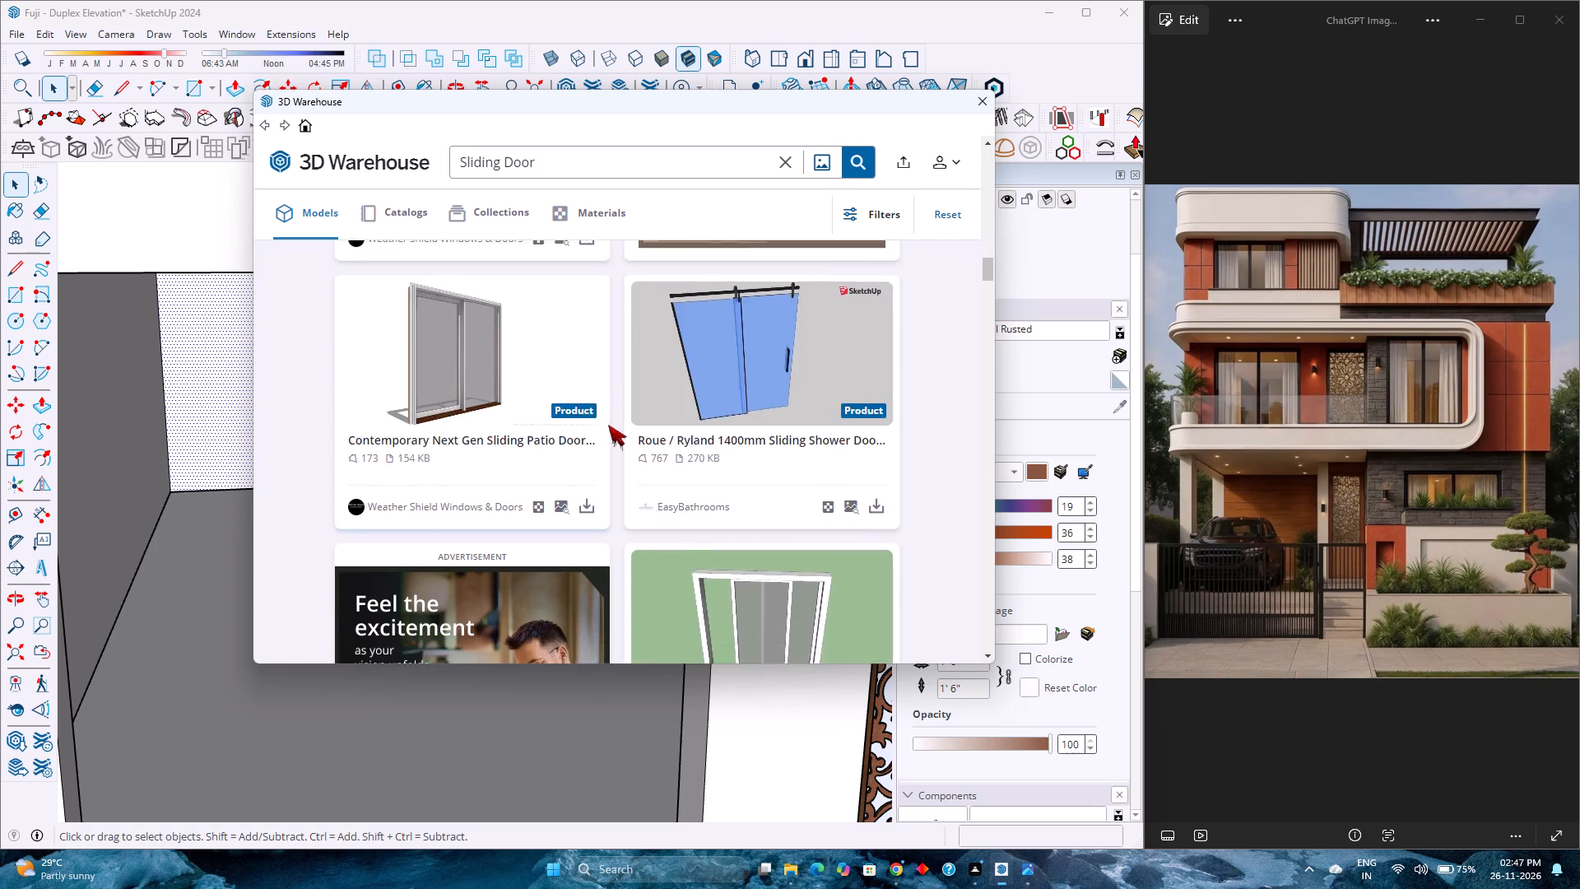
{"action": "scroll", "coordinate": [608, 425], "scroll_direction": "down", "scroll_amount": 15}
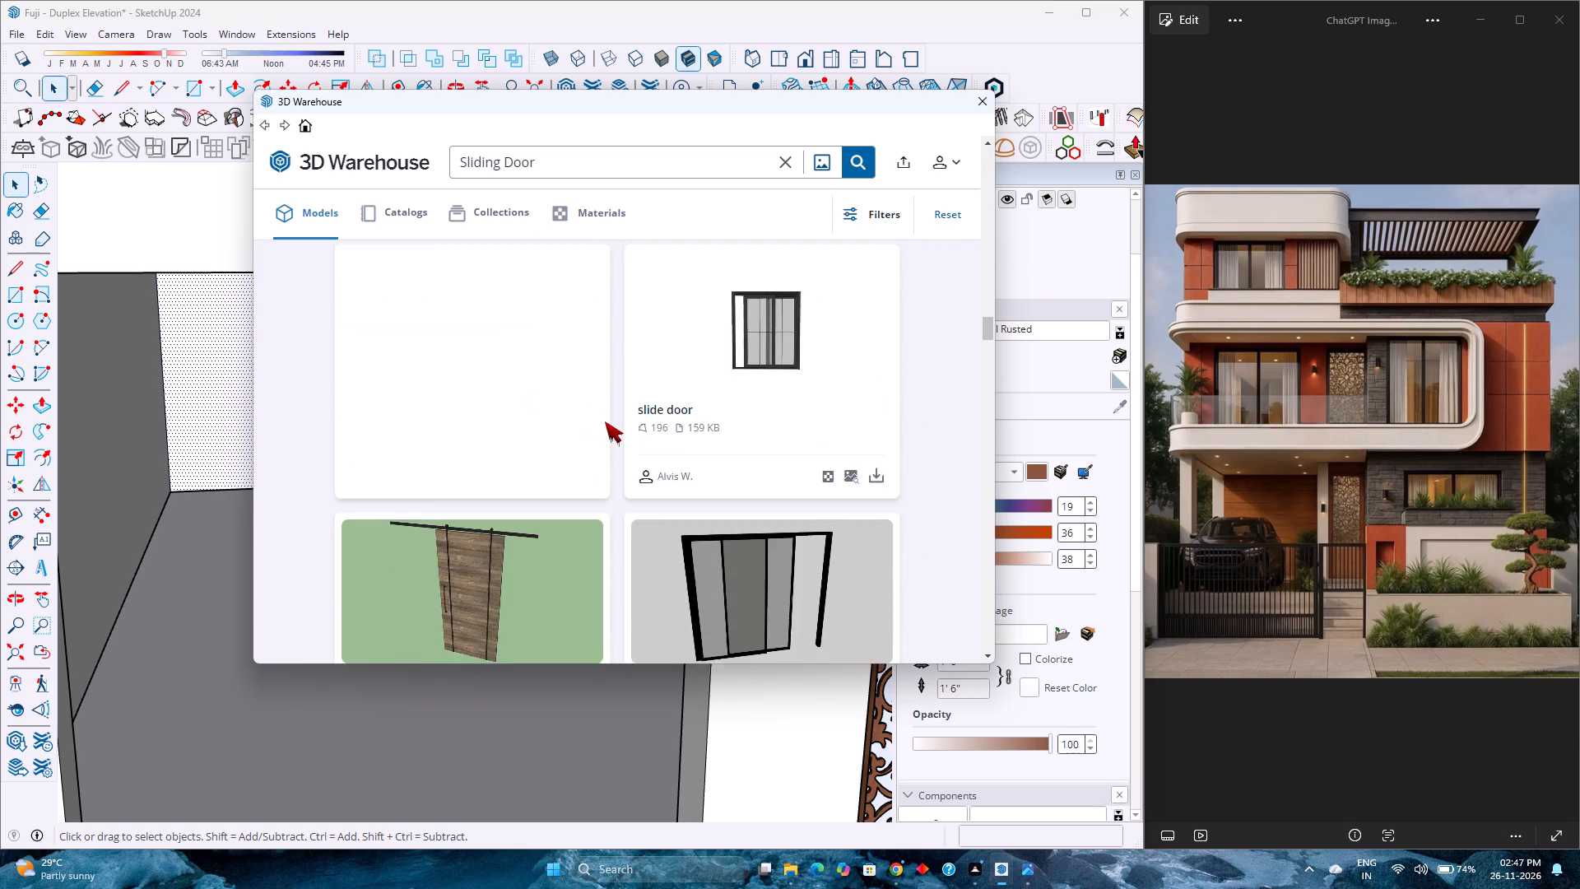
{"action": "scroll", "coordinate": [605, 421], "scroll_direction": "down", "scroll_amount": 12}
{"action": "scroll", "coordinate": [602, 421], "scroll_direction": "down", "scroll_amount": 10}
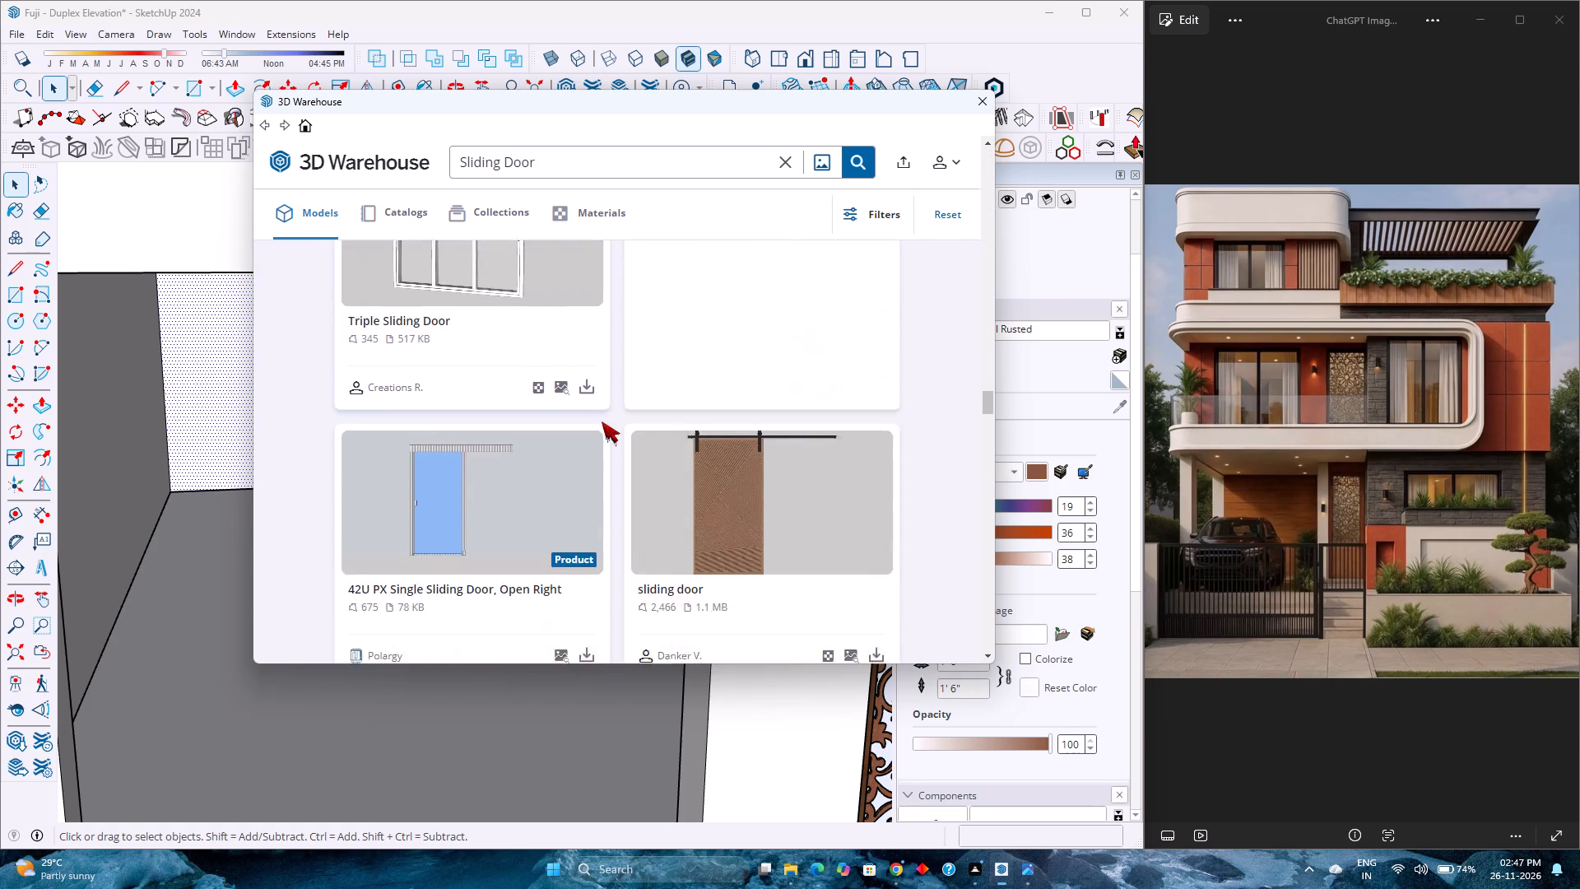
{"action": "scroll", "coordinate": [602, 421], "scroll_direction": "down", "scroll_amount": 20}
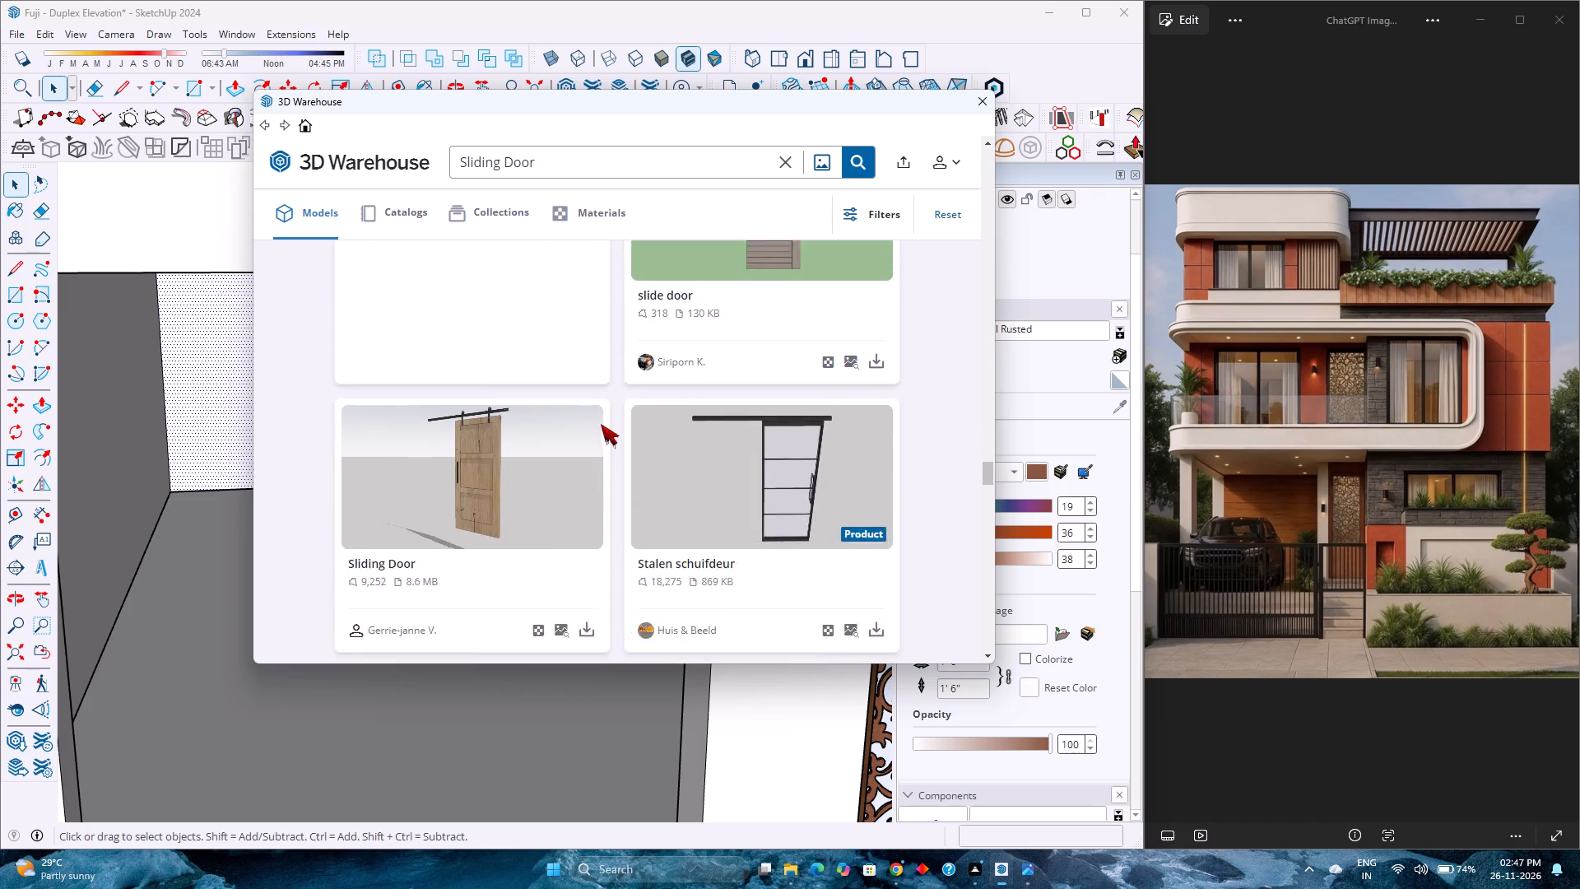
{"action": "scroll", "coordinate": [601, 424], "scroll_direction": "down", "scroll_amount": 19}
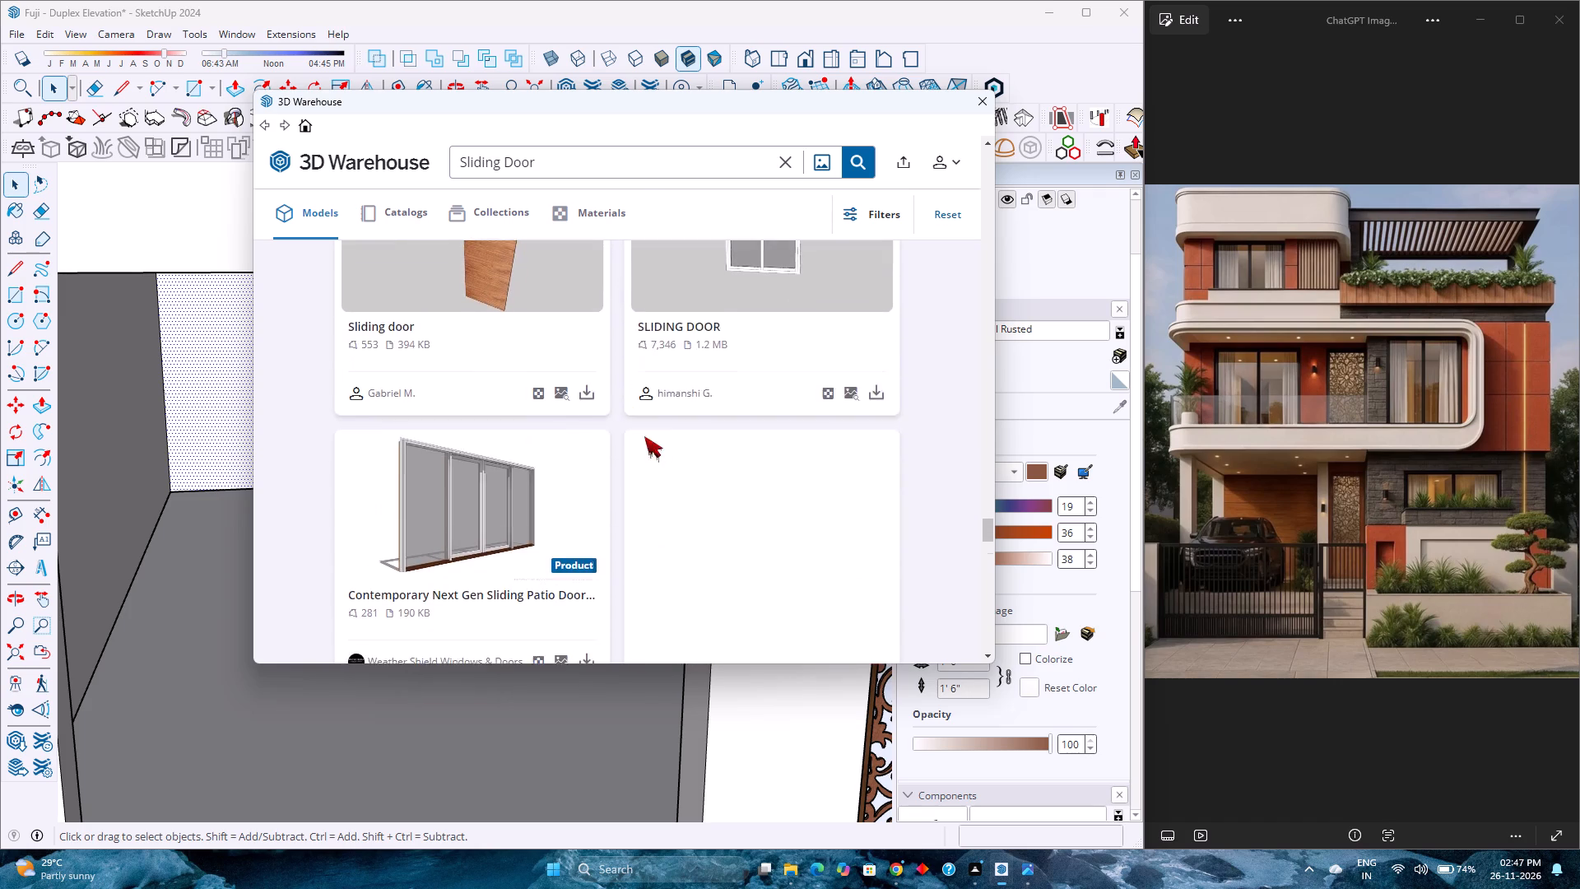
{"action": "scroll", "coordinate": [551, 449], "scroll_direction": "down", "scroll_amount": 20}
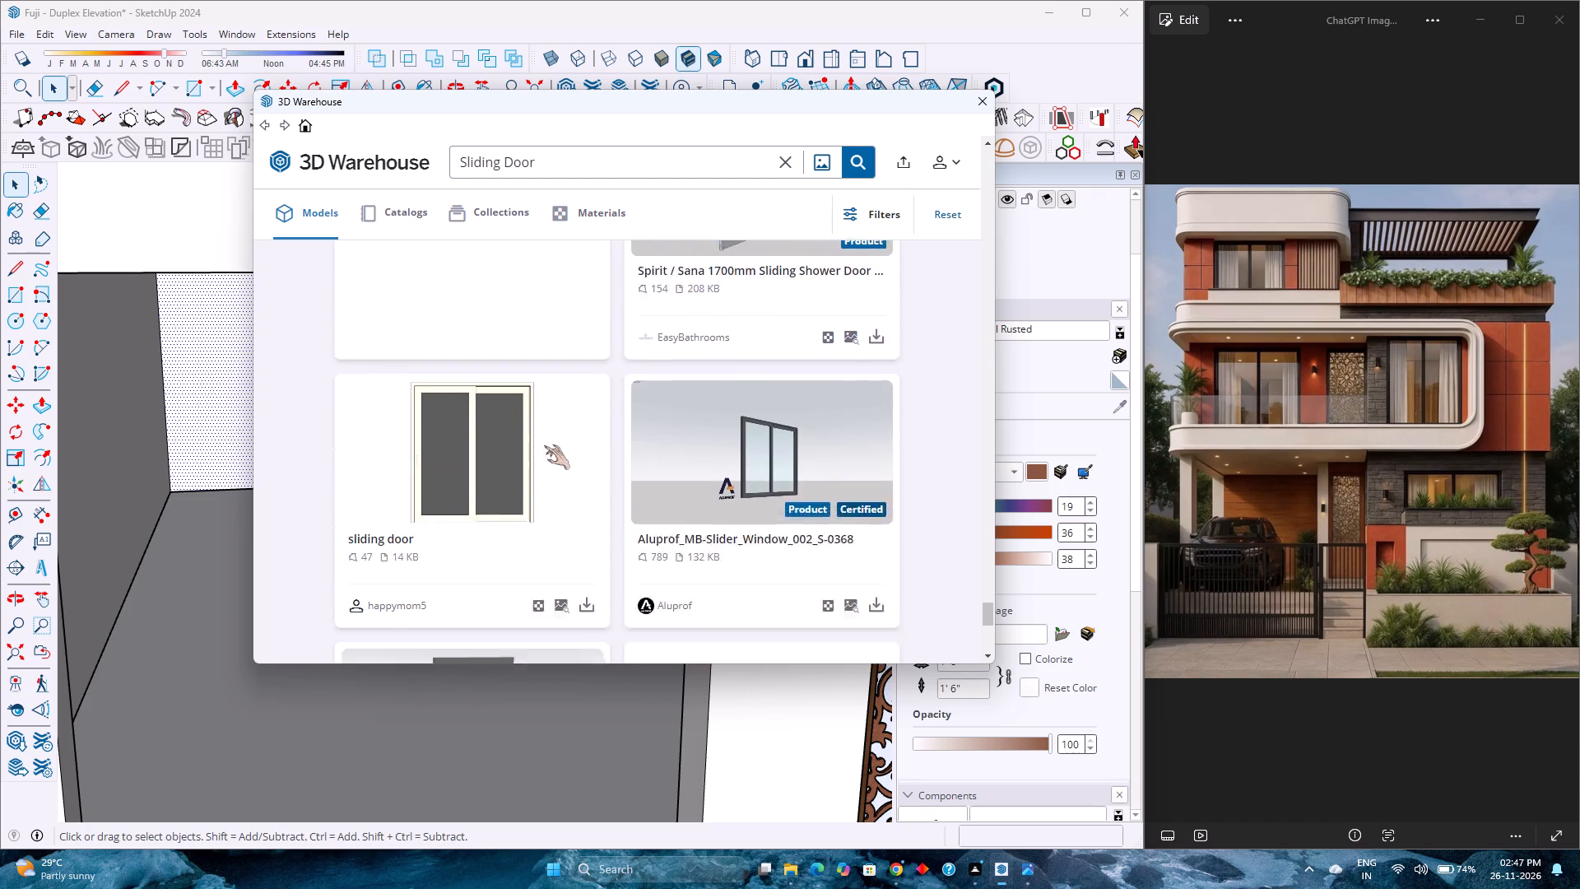
{"action": "scroll", "coordinate": [544, 445], "scroll_direction": "down", "scroll_amount": 15}
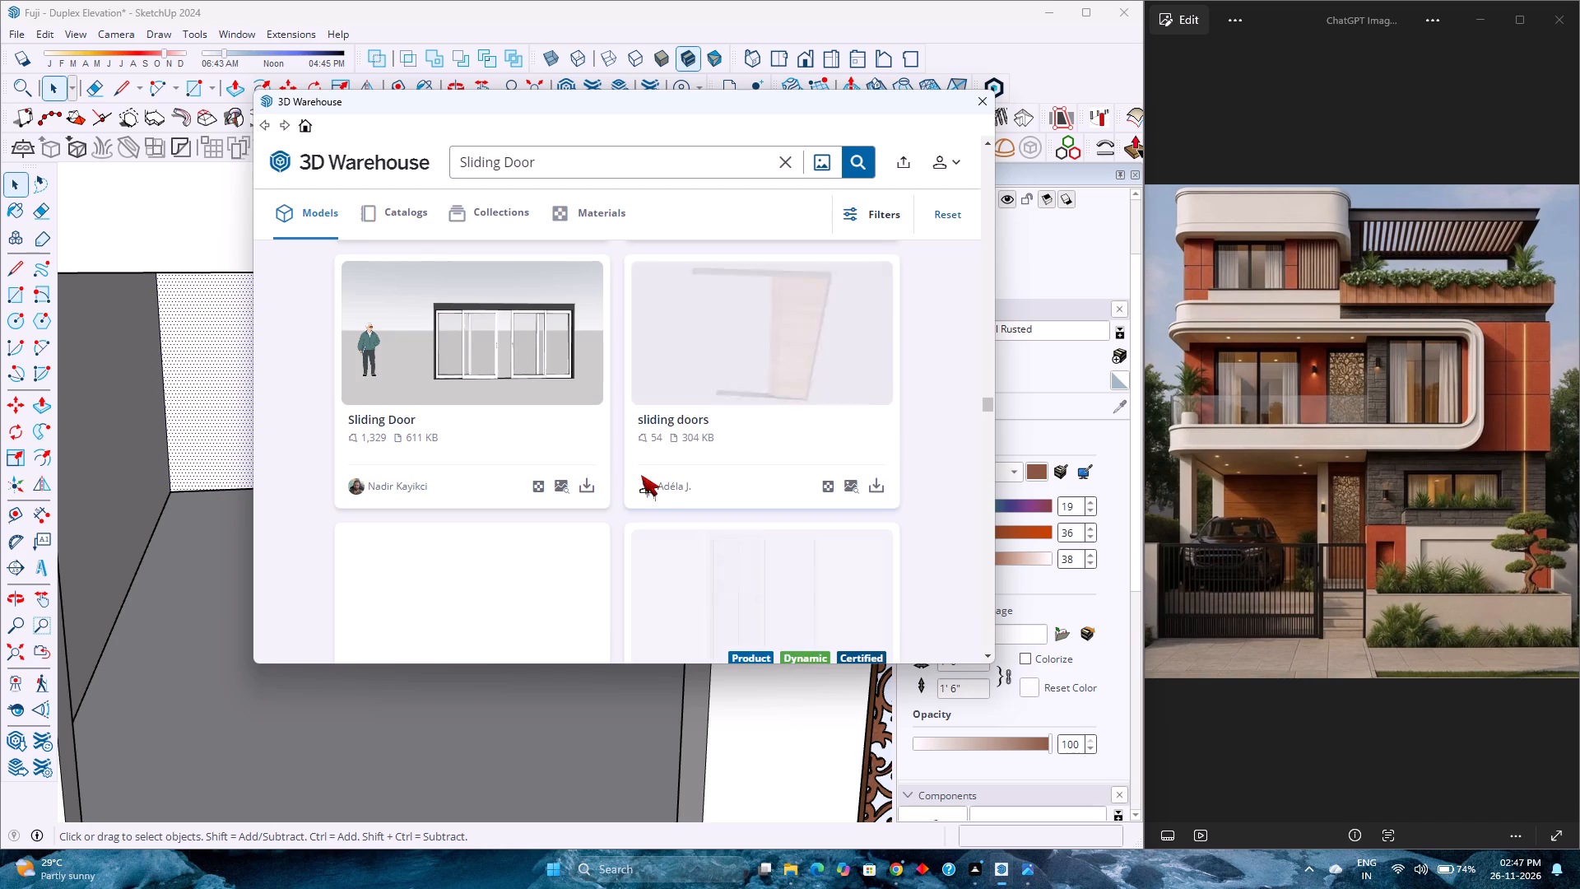
{"action": "scroll", "coordinate": [623, 490], "scroll_direction": "down", "scroll_amount": 10}
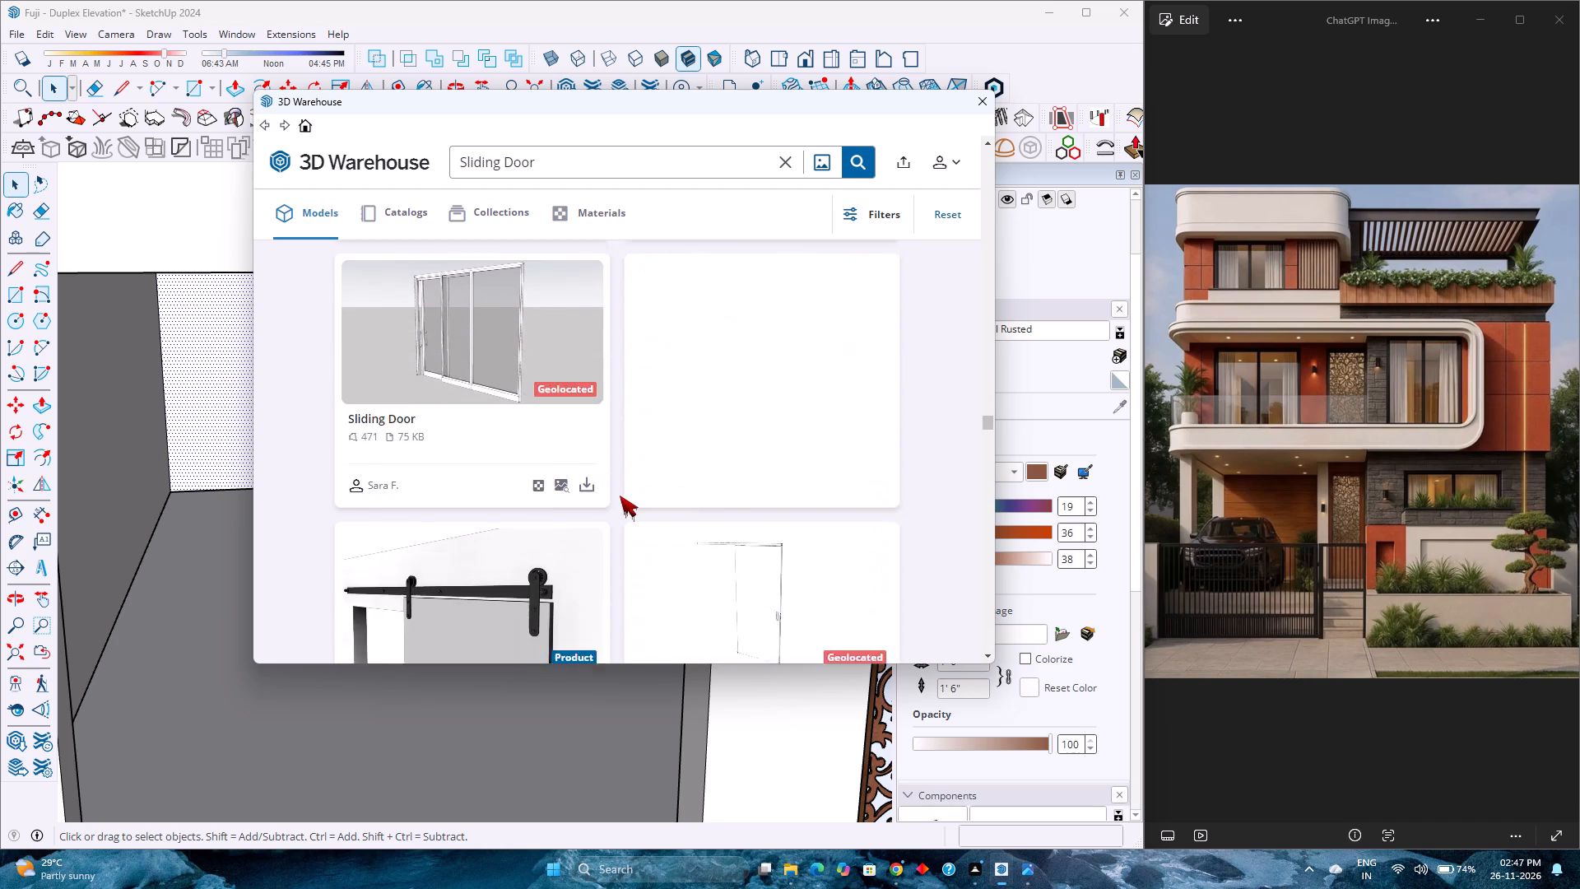
{"action": "scroll", "coordinate": [620, 496], "scroll_direction": "down", "scroll_amount": 11}
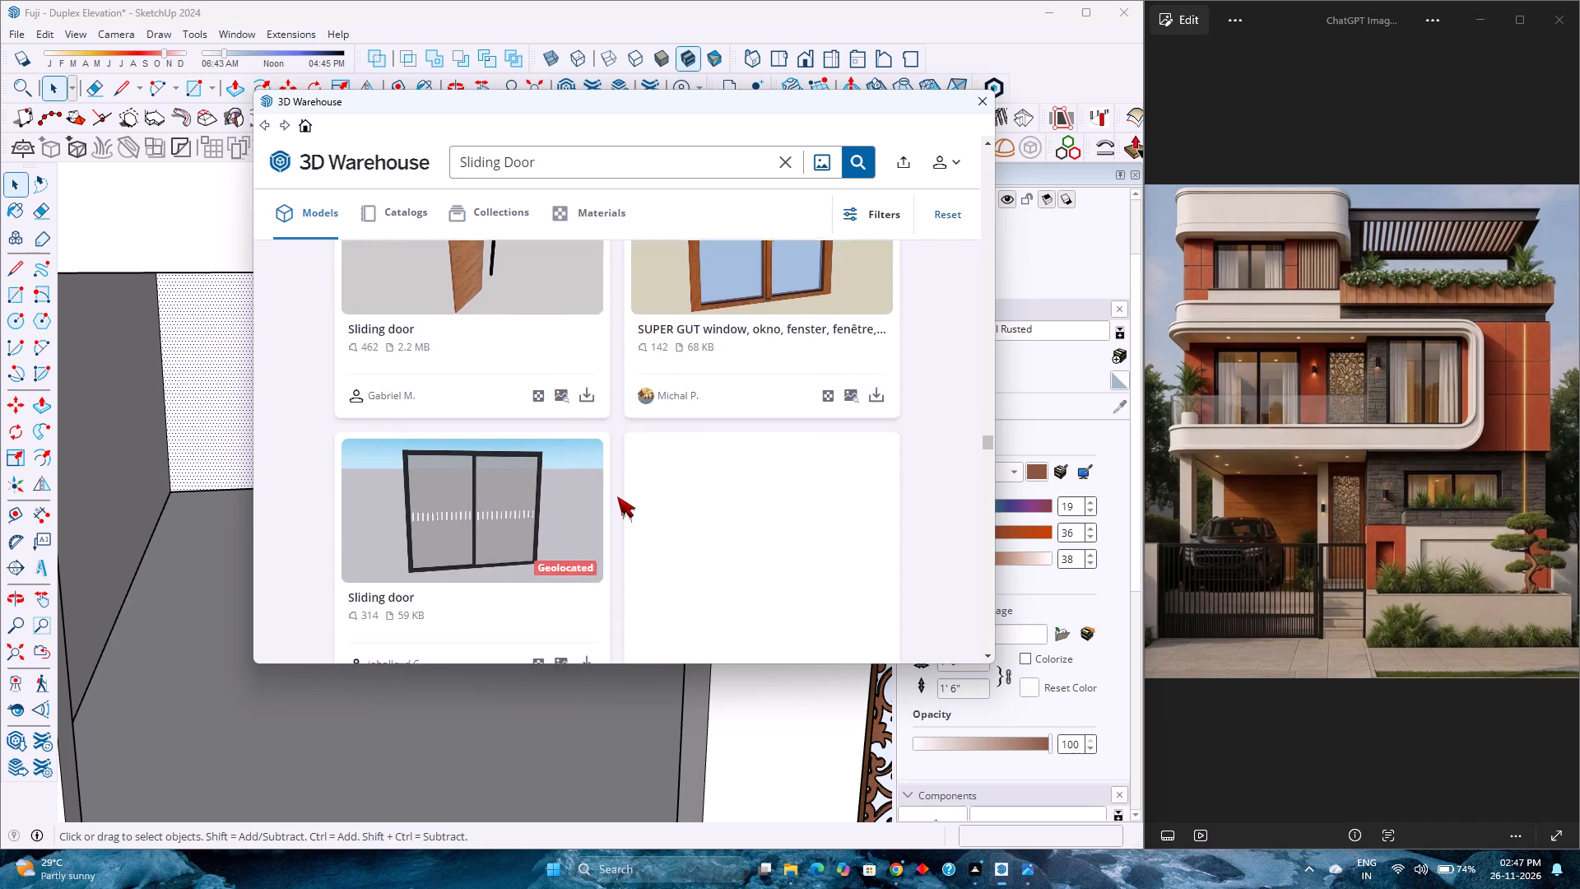
{"action": "scroll", "coordinate": [617, 496], "scroll_direction": "down", "scroll_amount": 12}
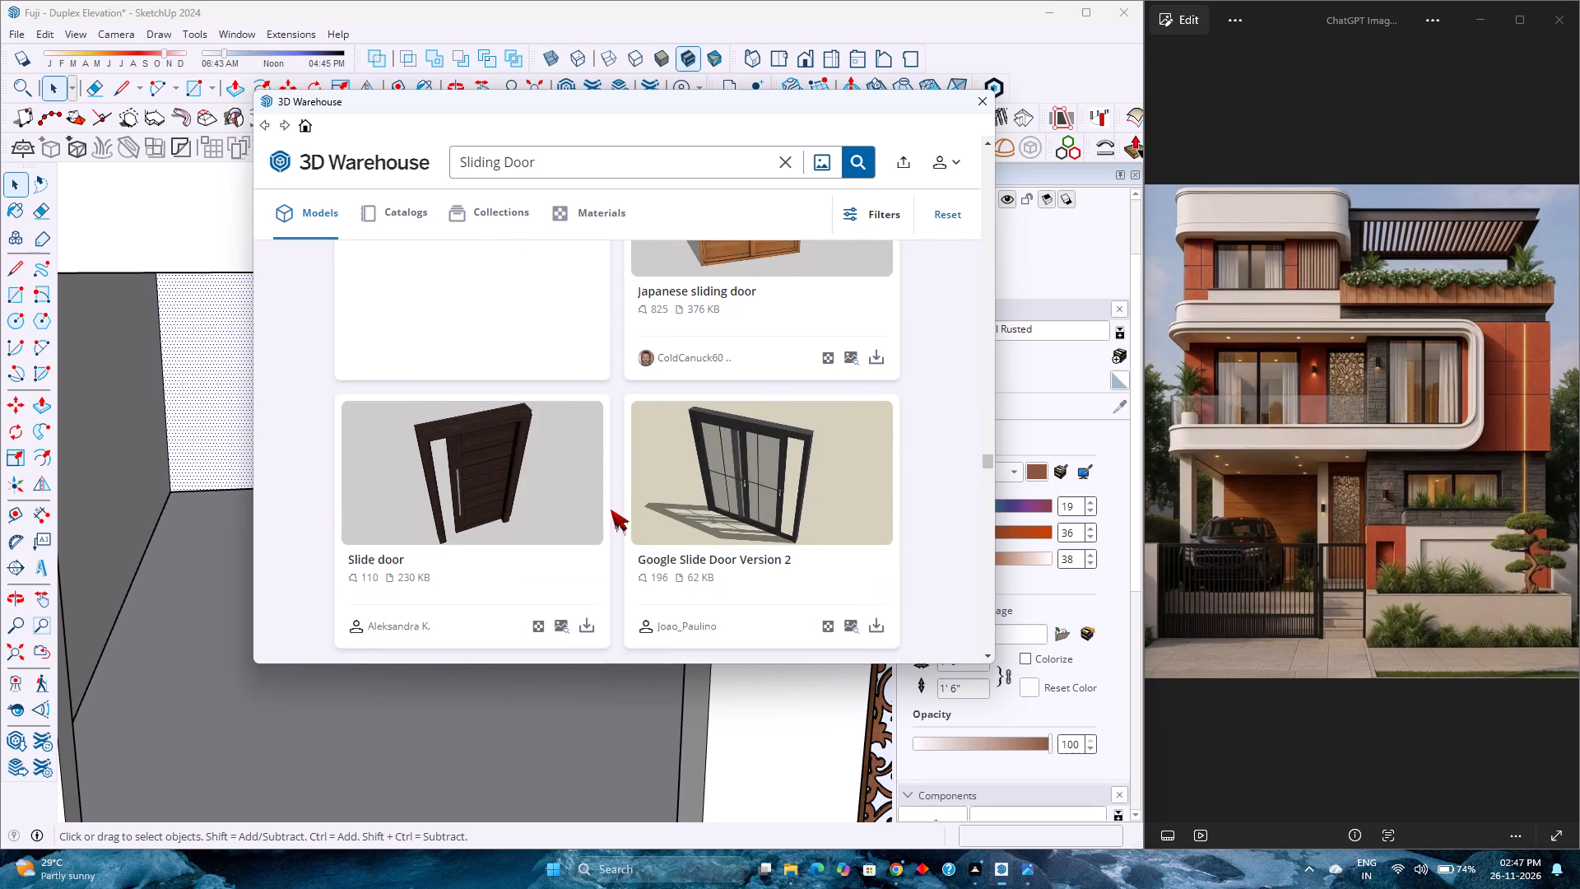
{"action": "scroll", "coordinate": [611, 510], "scroll_direction": "down", "scroll_amount": 9}
{"action": "scroll", "coordinate": [611, 510], "scroll_direction": "up", "scroll_amount": 5}
{"action": "scroll", "coordinate": [611, 510], "scroll_direction": "down", "scroll_amount": 10}
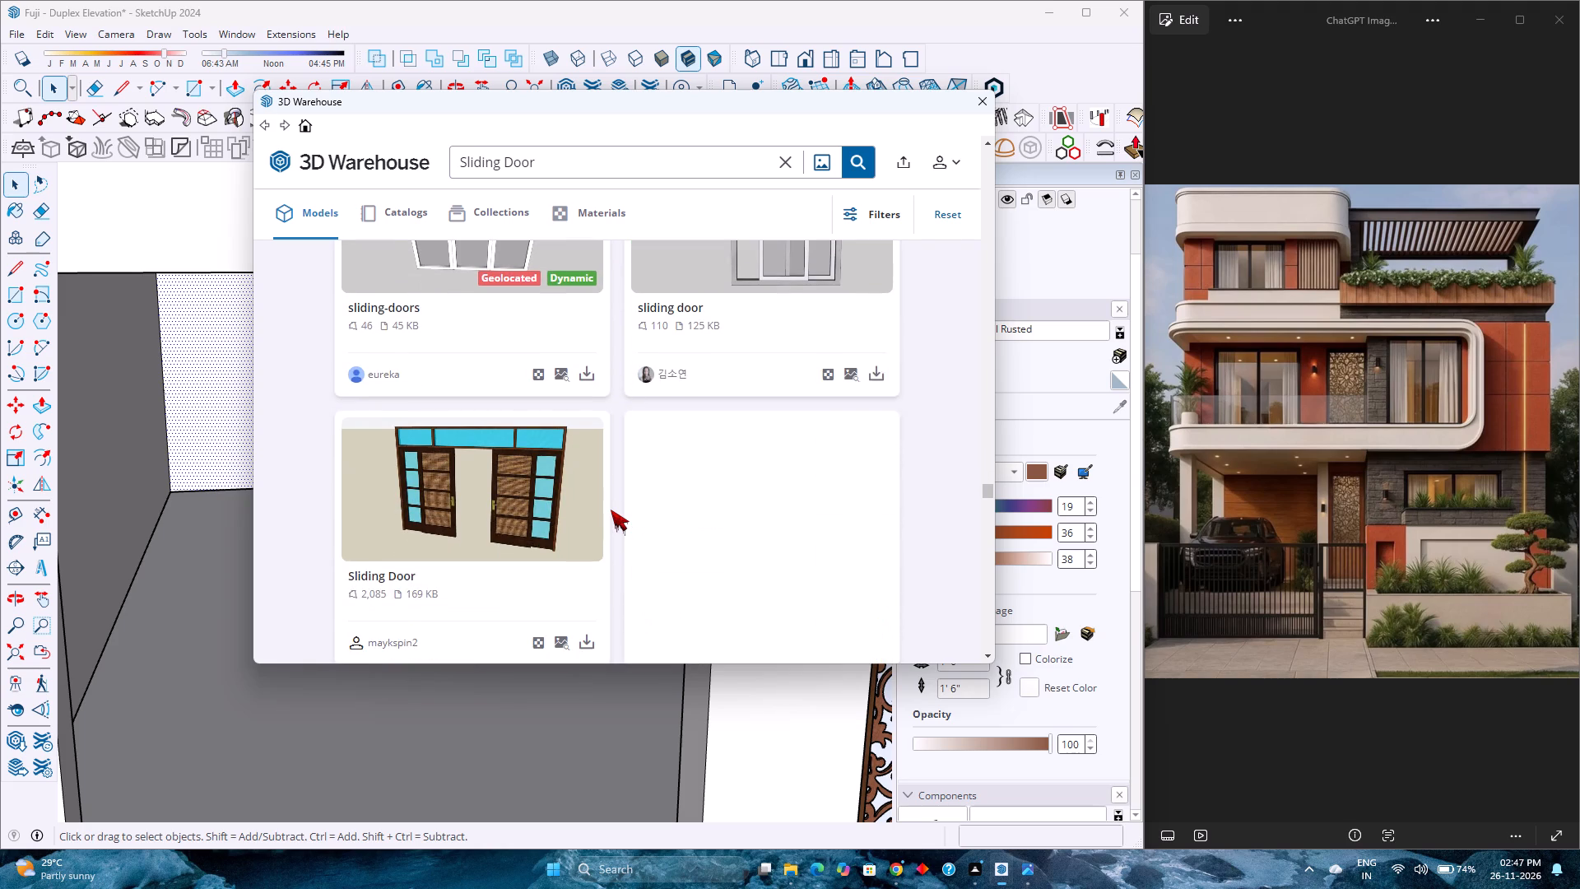
{"action": "scroll", "coordinate": [611, 510], "scroll_direction": "up", "scroll_amount": 1}
{"action": "scroll", "coordinate": [611, 510], "scroll_direction": "down", "scroll_amount": 8}
{"action": "scroll", "coordinate": [611, 510], "scroll_direction": "up", "scroll_amount": 2}
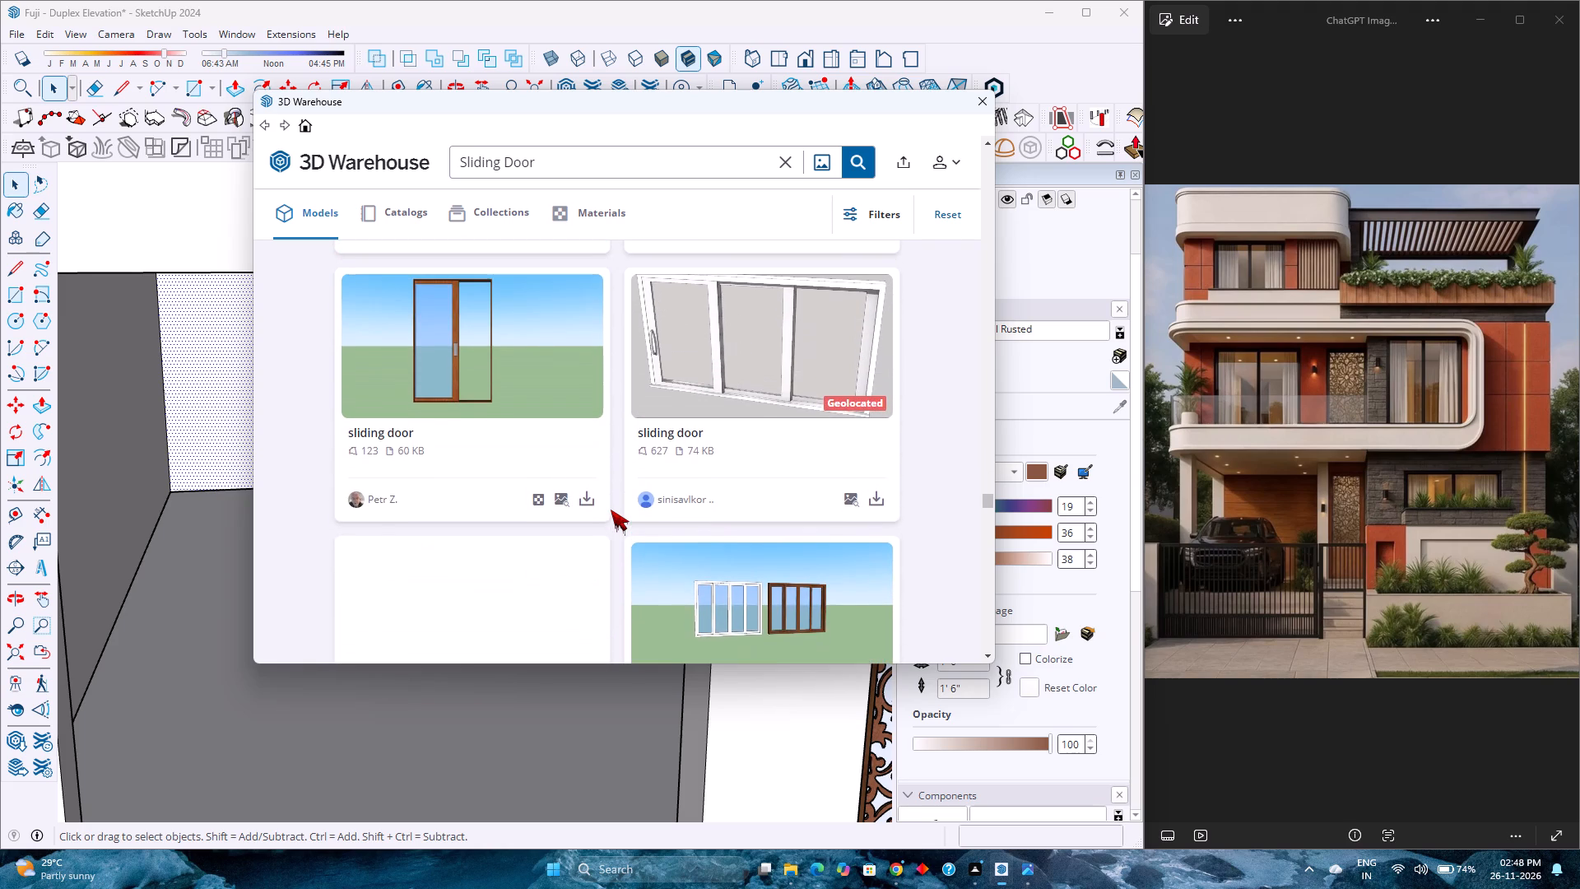
{"action": "scroll", "coordinate": [611, 510], "scroll_direction": "down", "scroll_amount": 7}
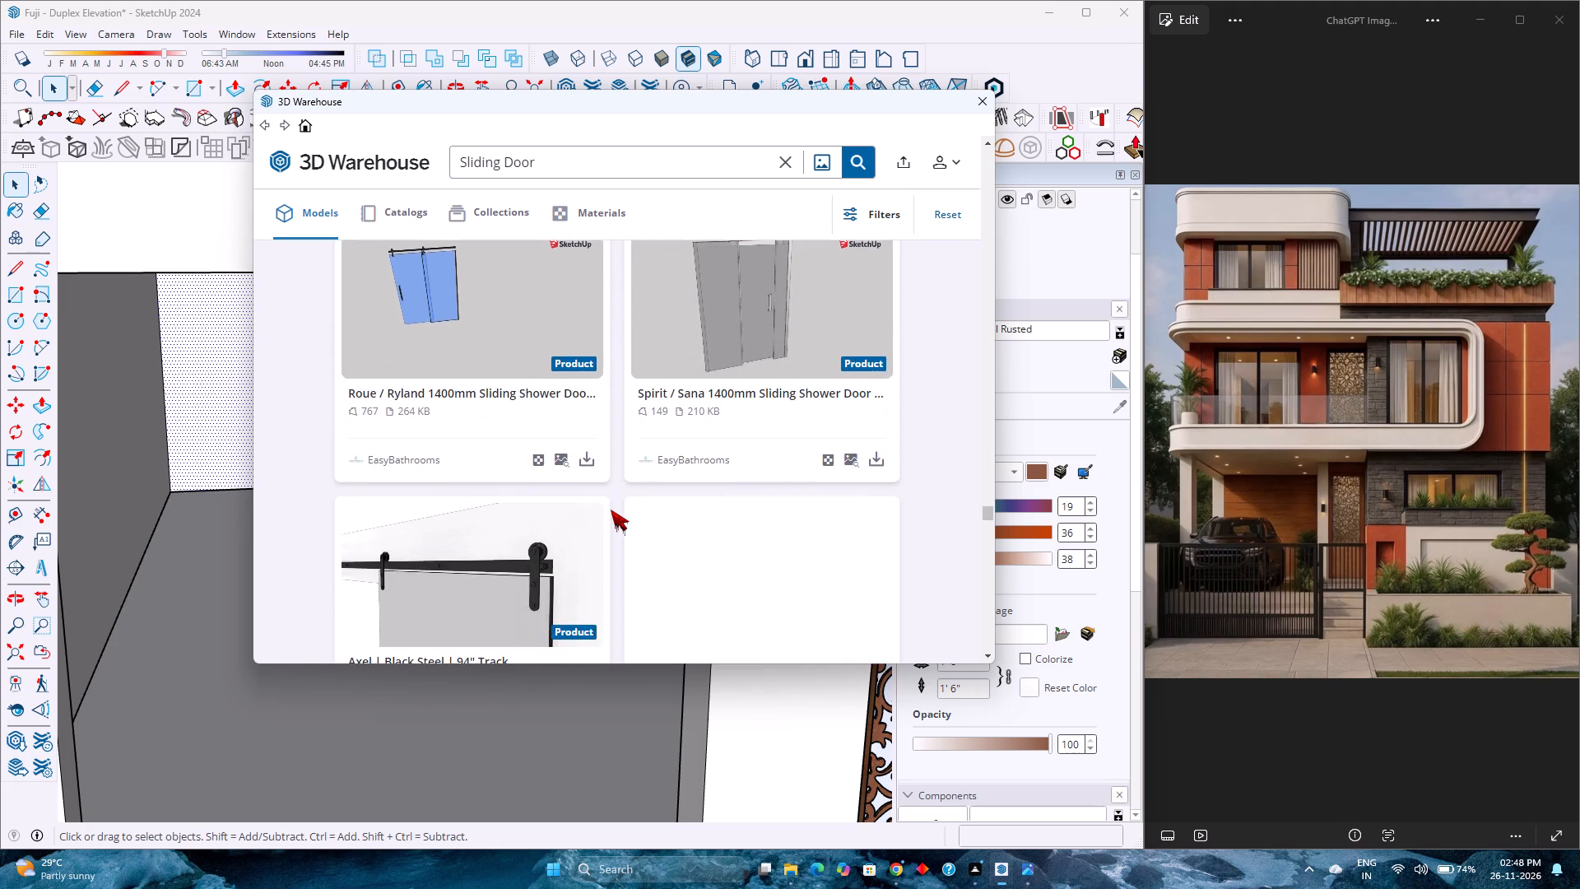
{"action": "scroll", "coordinate": [611, 510], "scroll_direction": "down", "scroll_amount": 9}
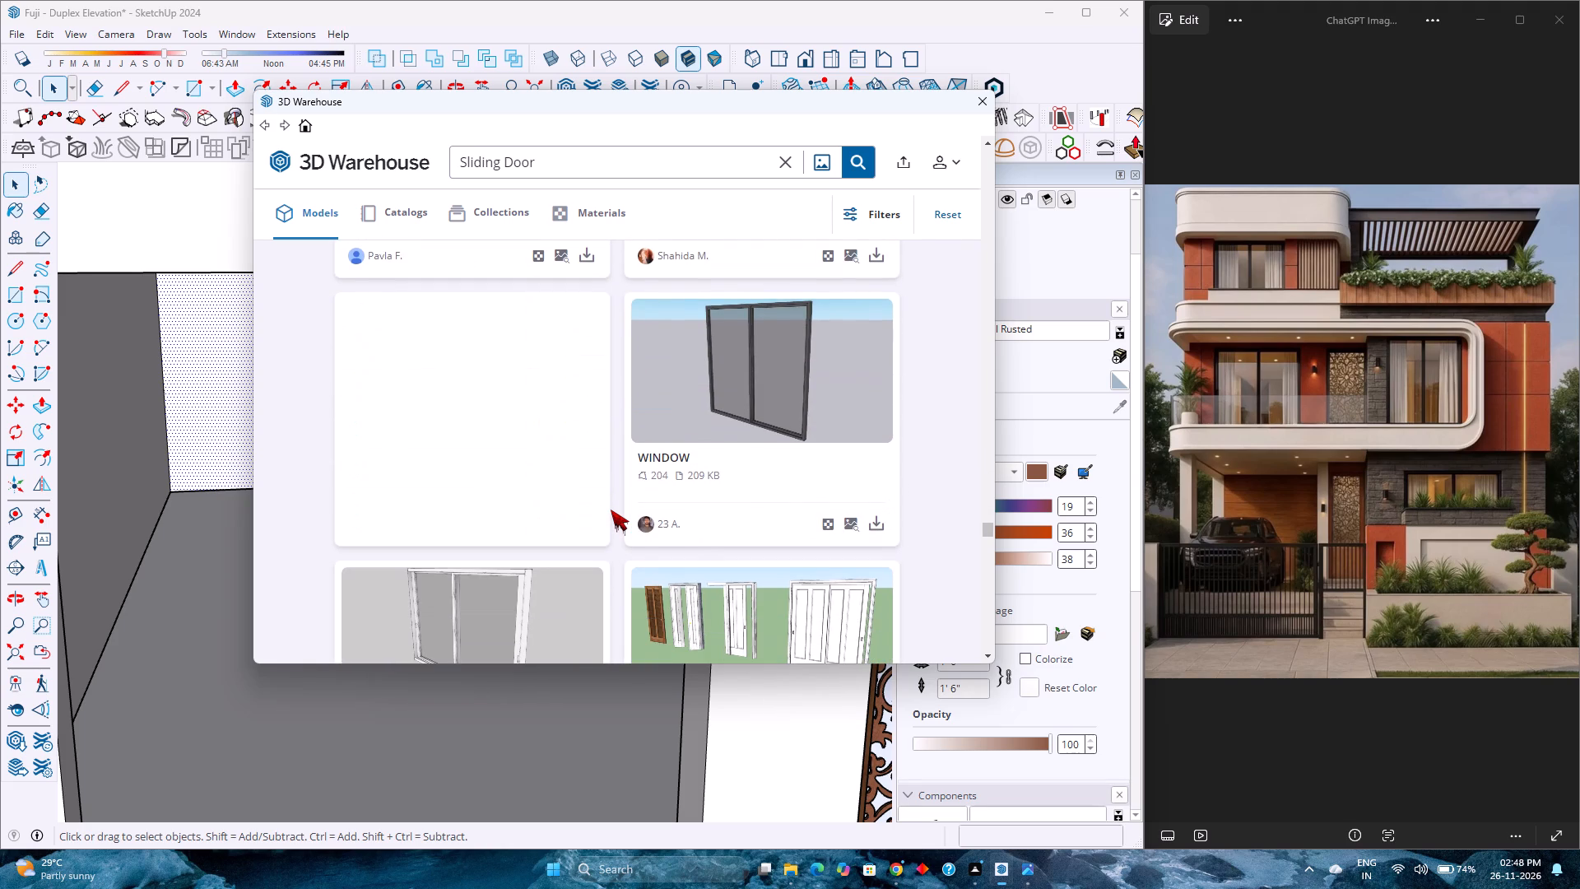
{"action": "scroll", "coordinate": [611, 510], "scroll_direction": "down", "scroll_amount": 8}
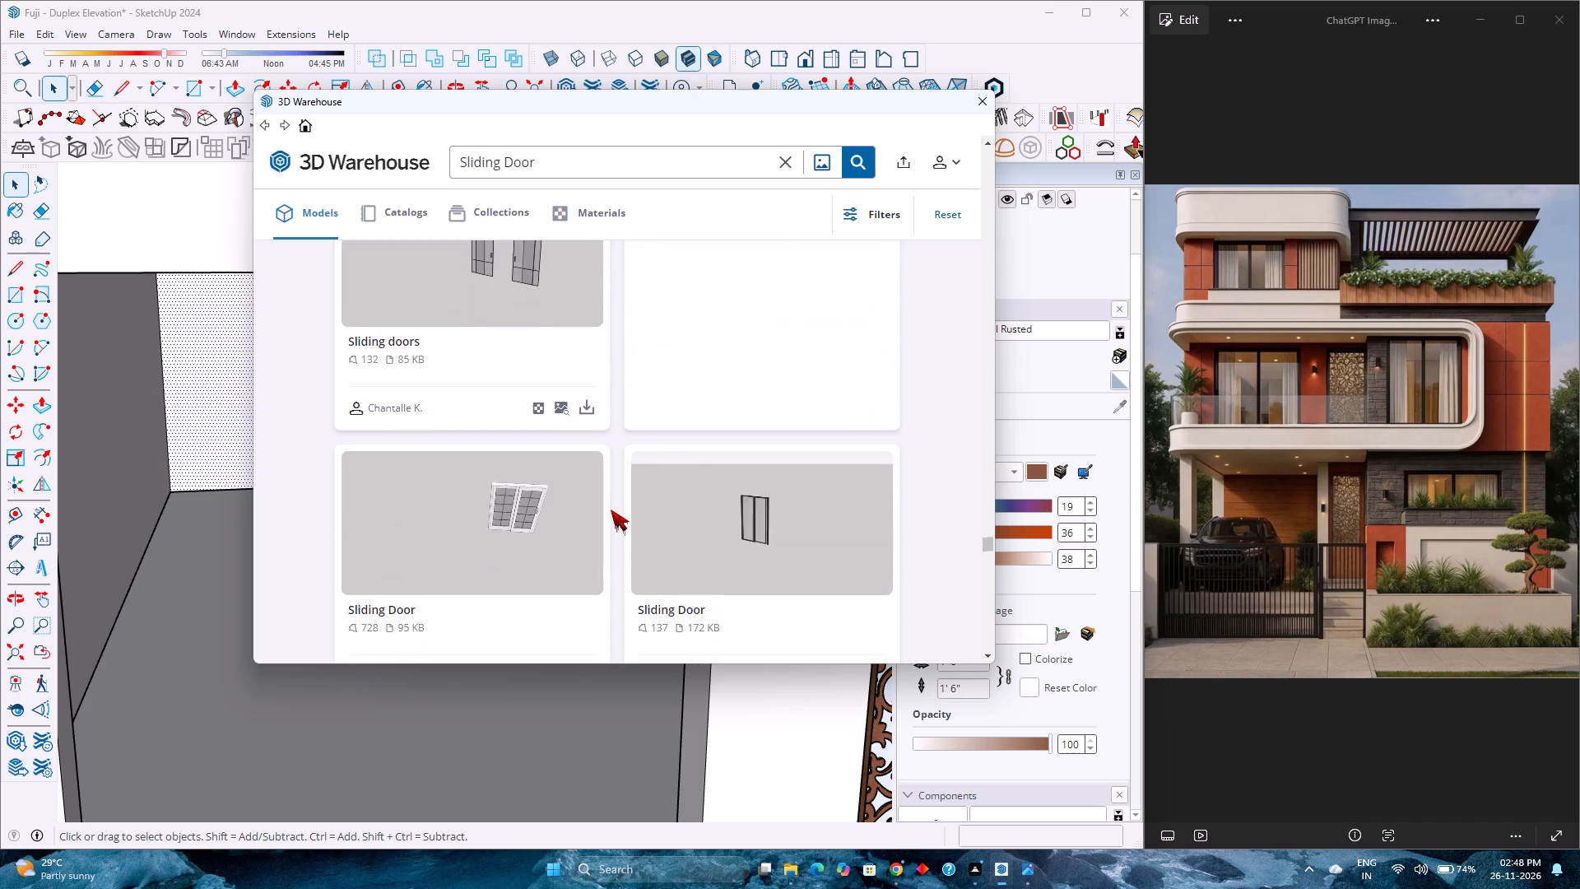
{"action": "scroll", "coordinate": [611, 510], "scroll_direction": "down", "scroll_amount": 9}
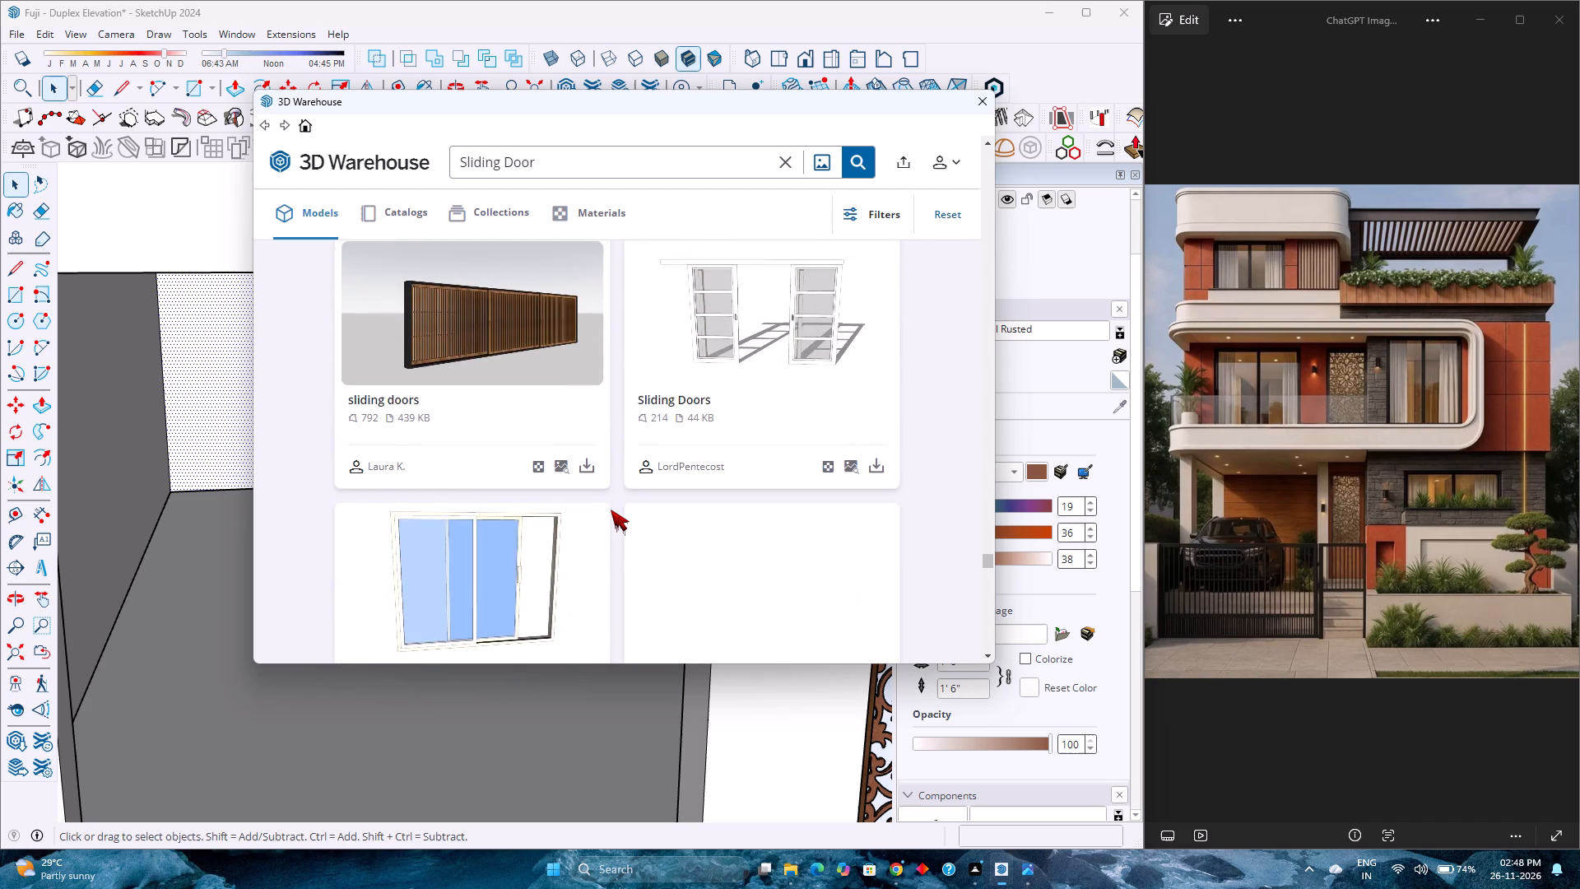
{"action": "scroll", "coordinate": [611, 510], "scroll_direction": "down", "scroll_amount": 6}
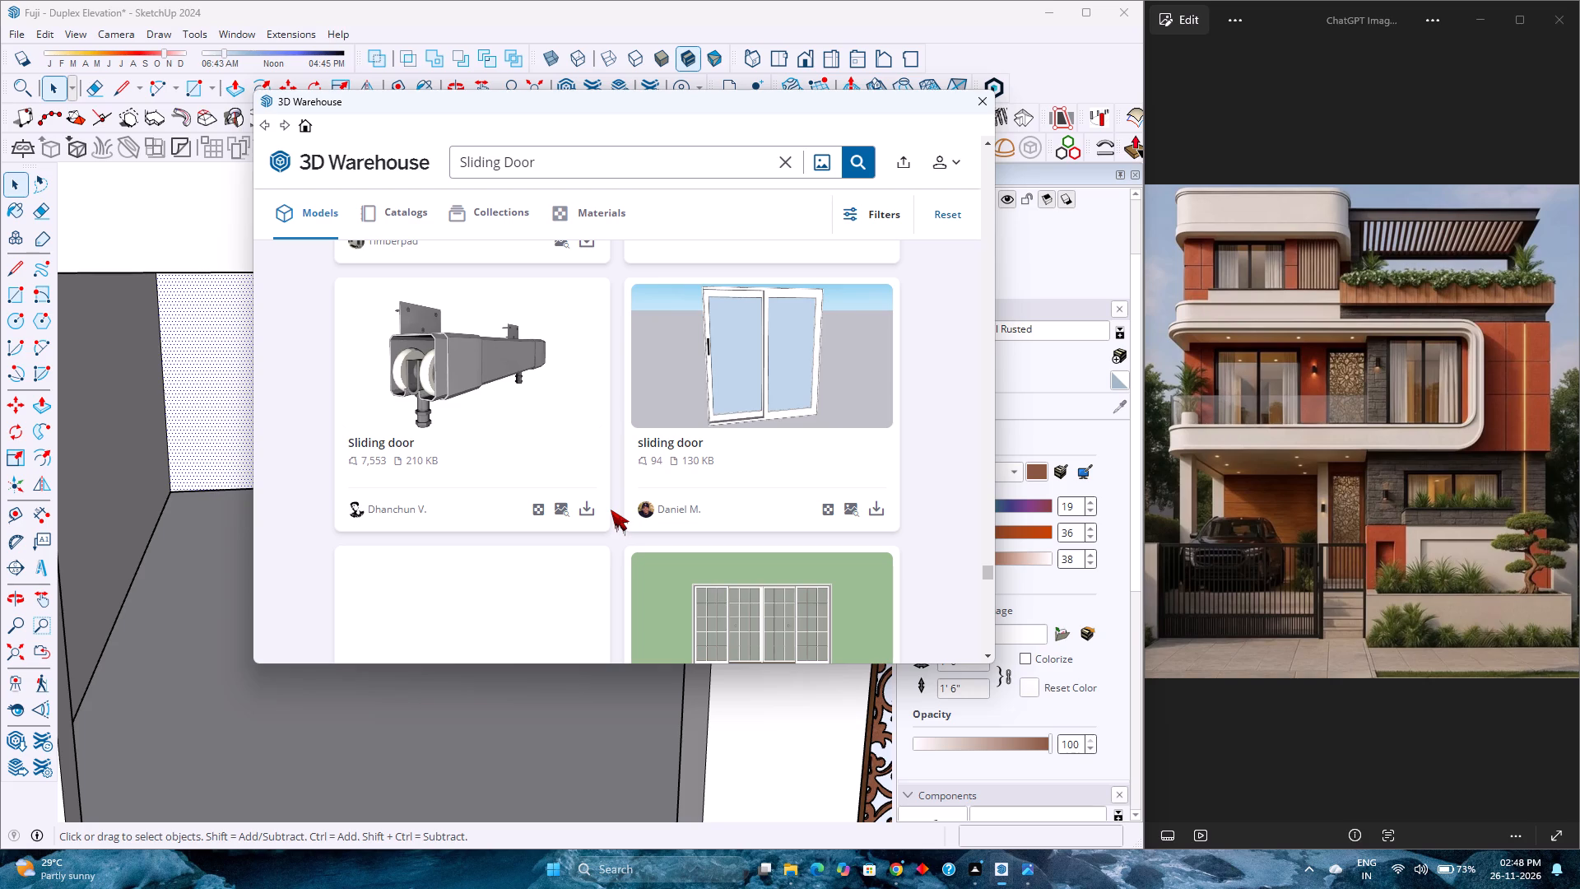
{"action": "scroll", "coordinate": [611, 510], "scroll_direction": "down", "scroll_amount": 8}
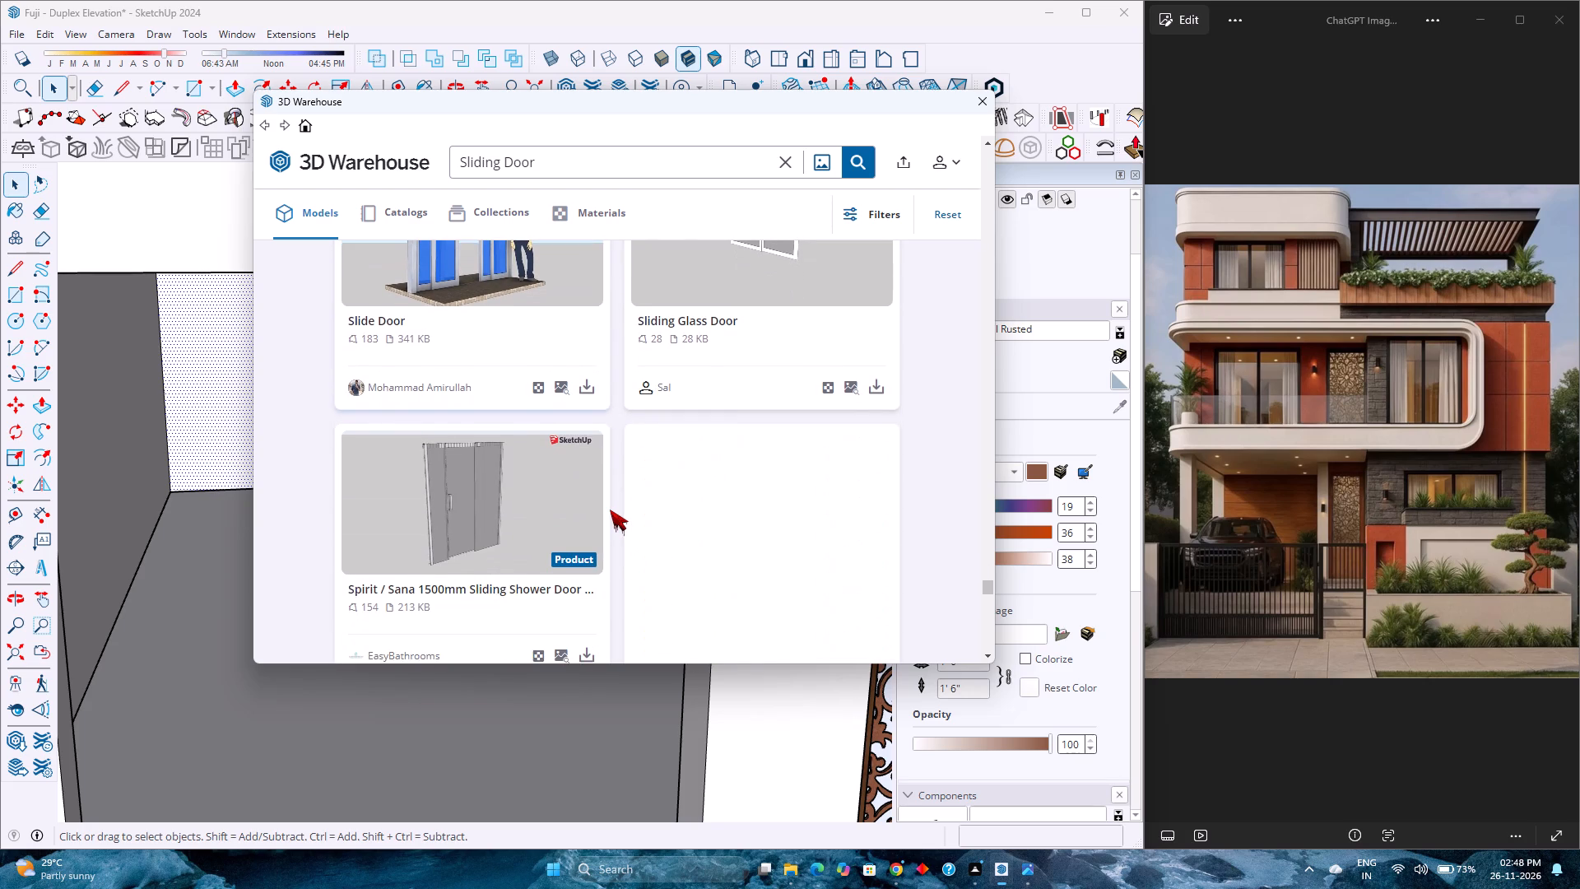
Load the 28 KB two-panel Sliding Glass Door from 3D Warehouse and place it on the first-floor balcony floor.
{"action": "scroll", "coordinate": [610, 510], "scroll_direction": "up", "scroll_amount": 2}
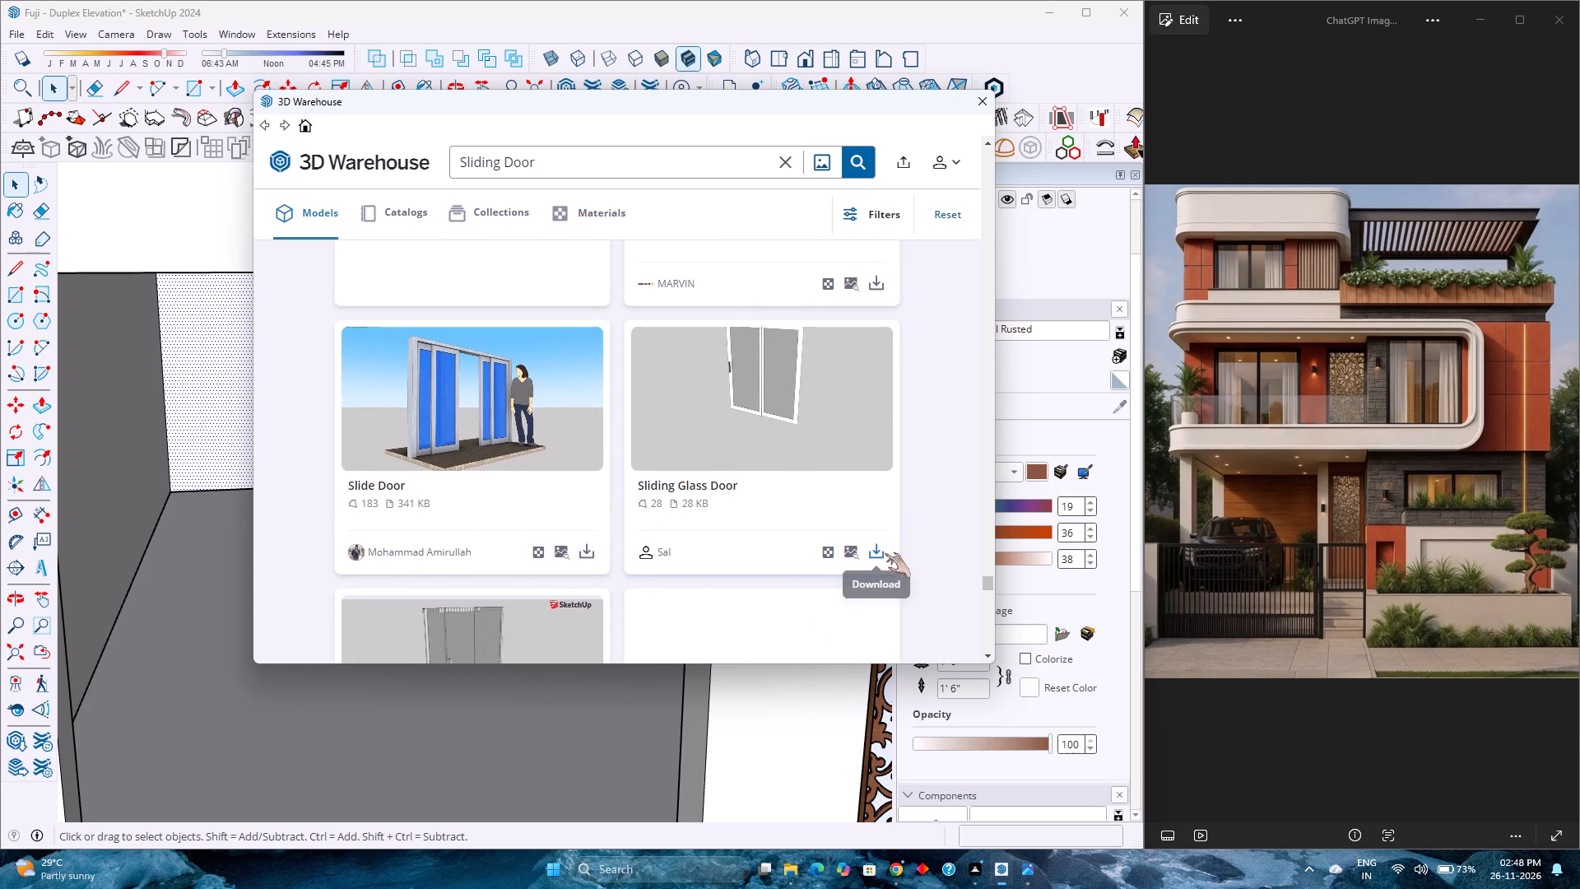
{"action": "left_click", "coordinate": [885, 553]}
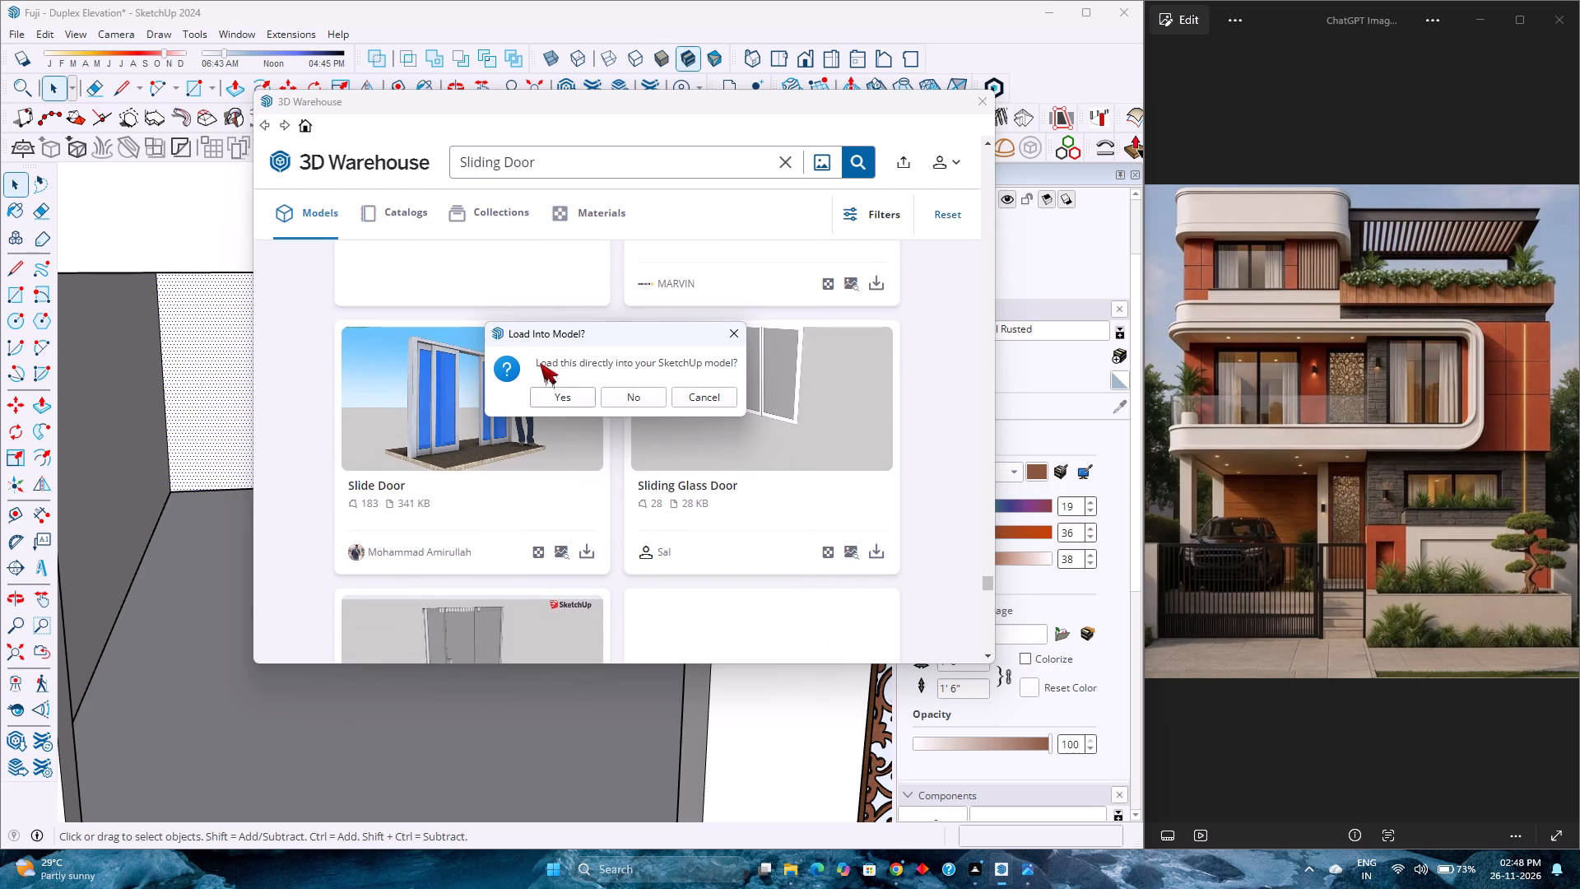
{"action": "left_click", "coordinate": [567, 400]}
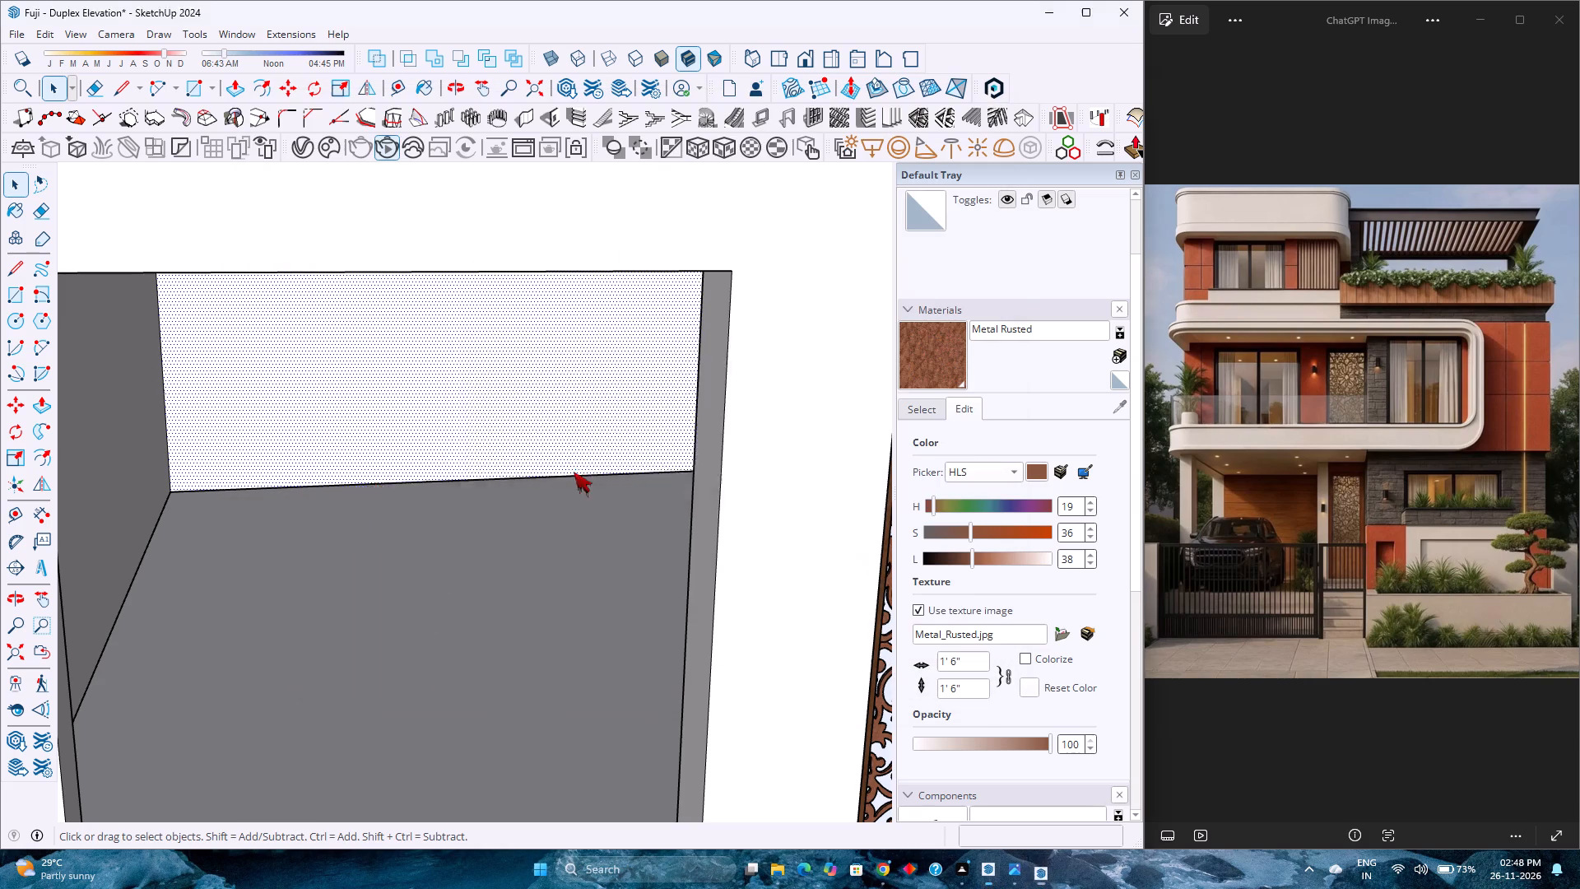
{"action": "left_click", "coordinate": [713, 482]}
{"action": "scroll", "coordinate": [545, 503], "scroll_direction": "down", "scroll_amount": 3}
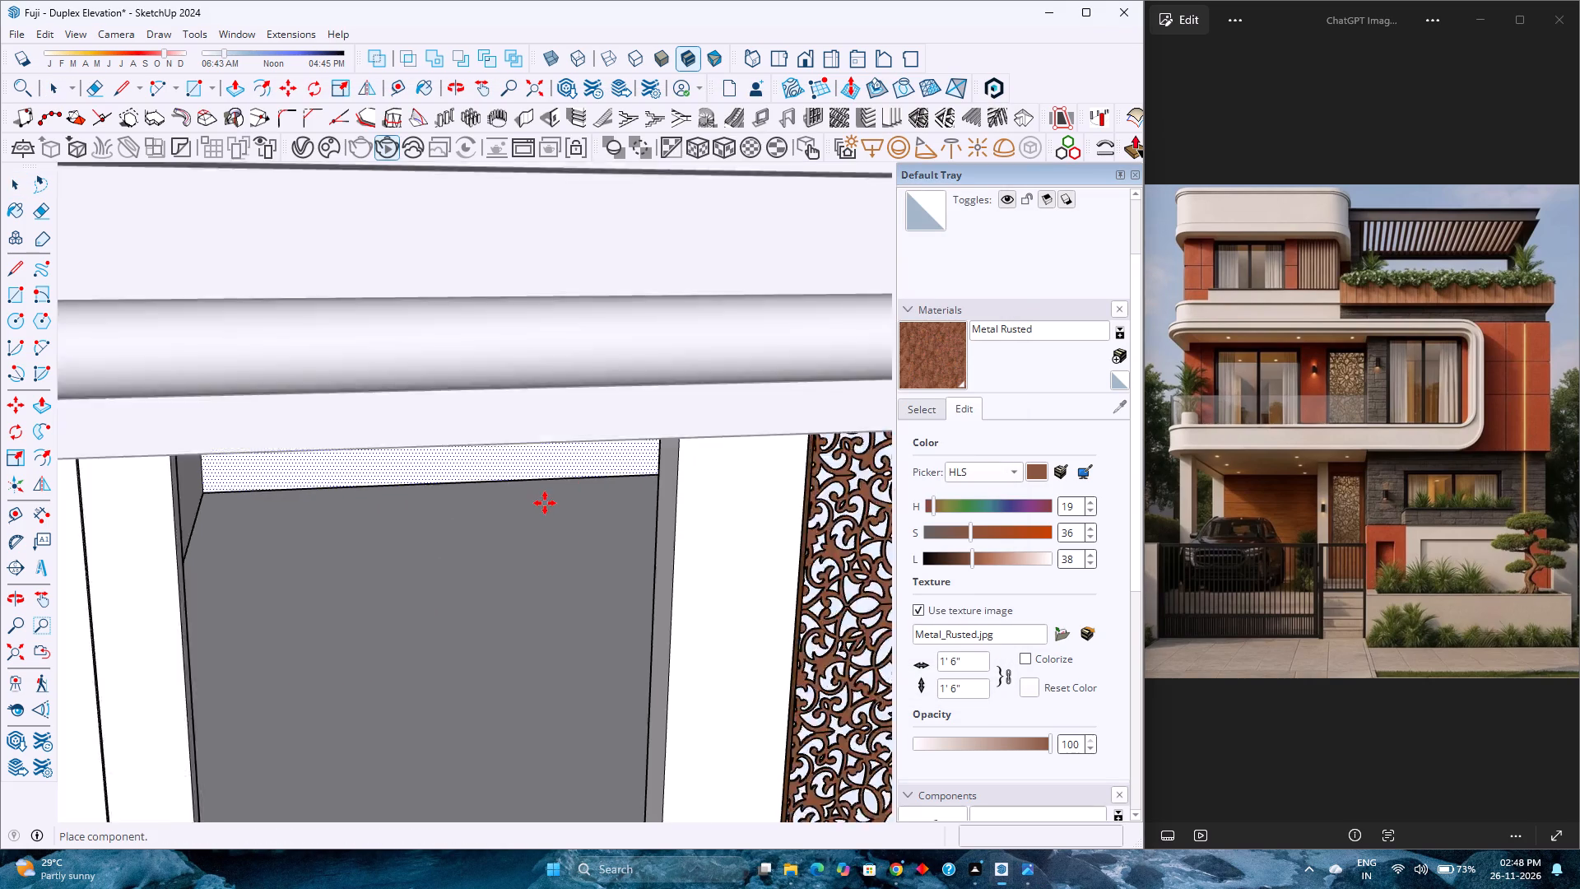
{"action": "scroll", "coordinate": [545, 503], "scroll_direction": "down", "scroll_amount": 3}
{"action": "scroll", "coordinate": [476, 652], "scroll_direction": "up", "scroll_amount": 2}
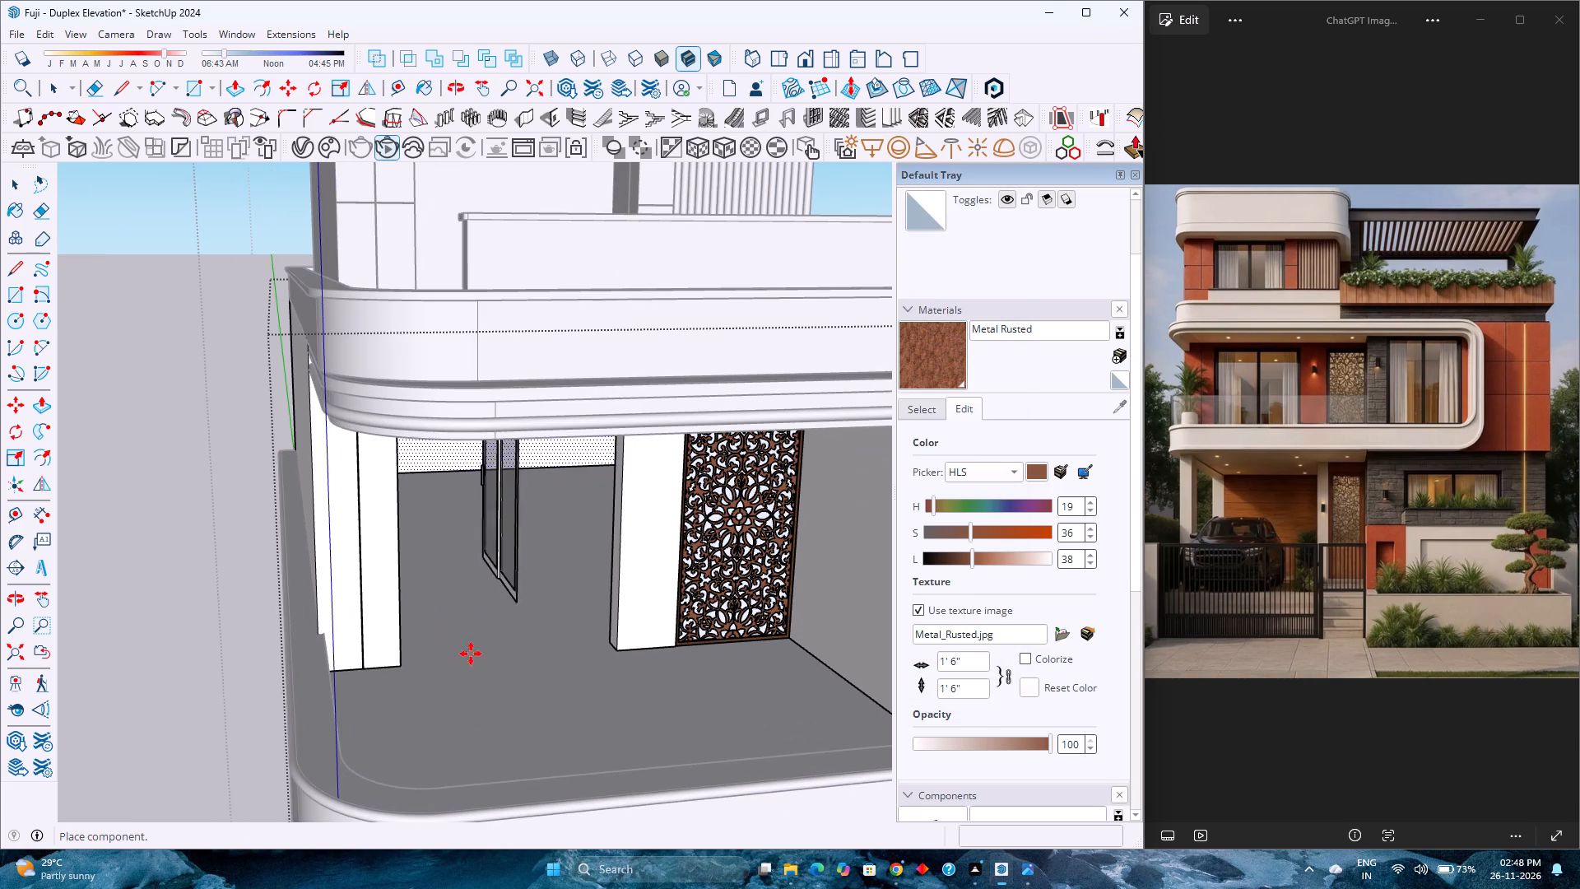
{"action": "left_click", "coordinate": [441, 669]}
Examine the placed glass door's bottom frame and panels from several angles.
{"action": "scroll", "coordinate": [476, 614], "scroll_direction": "up", "scroll_amount": 16}
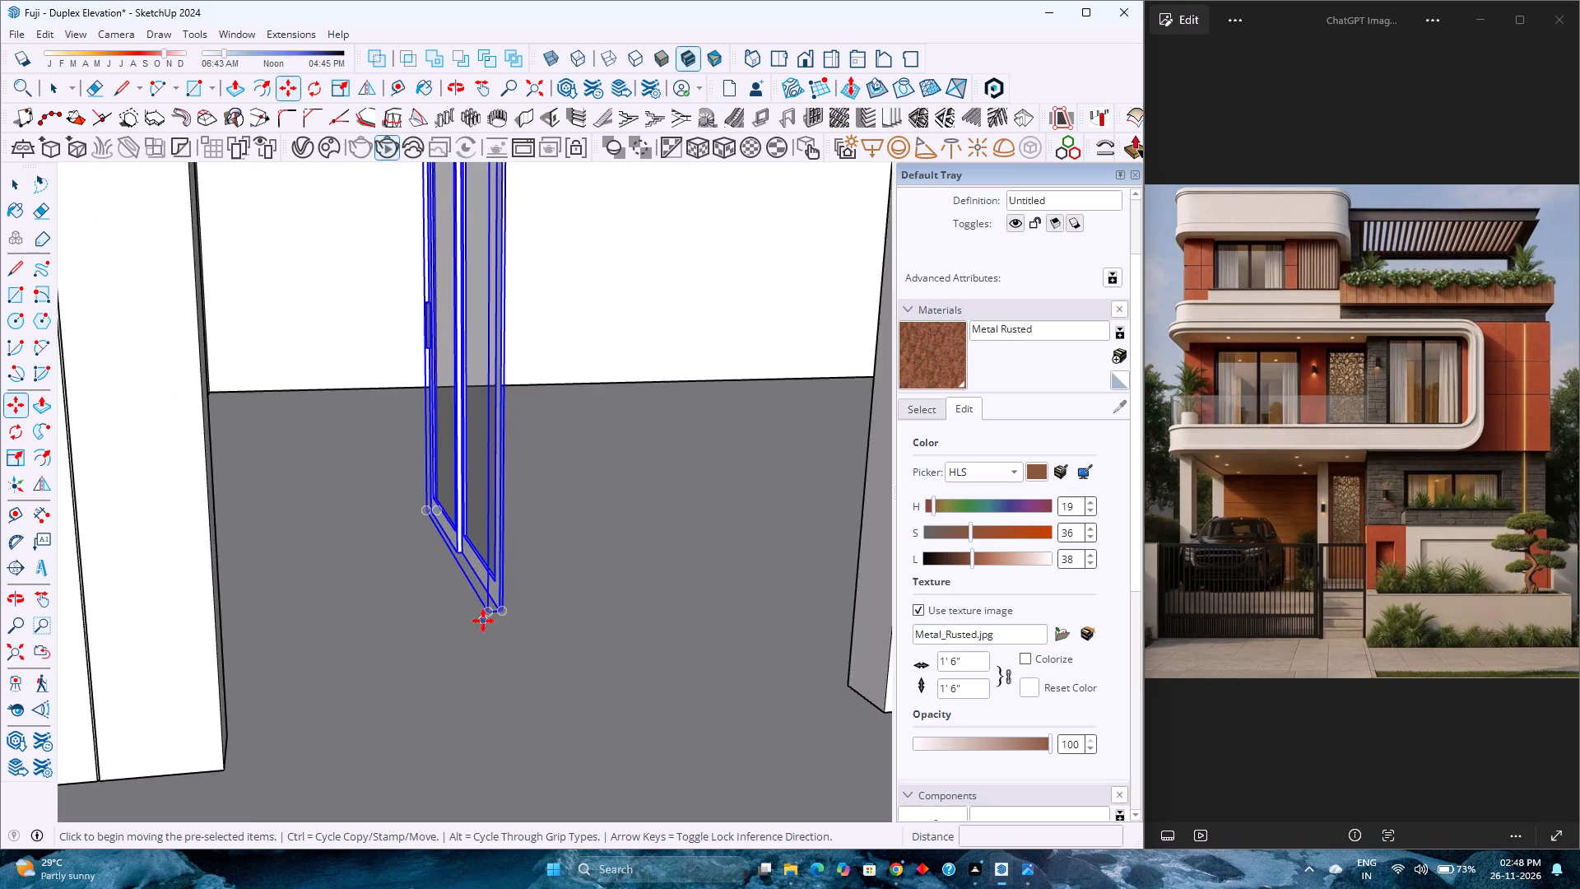
{"action": "scroll", "coordinate": [483, 621], "scroll_direction": "up", "scroll_amount": 6}
{"action": "middle_click_drag", "start_coordinate": [483, 611], "coordinate": [445, 660]}
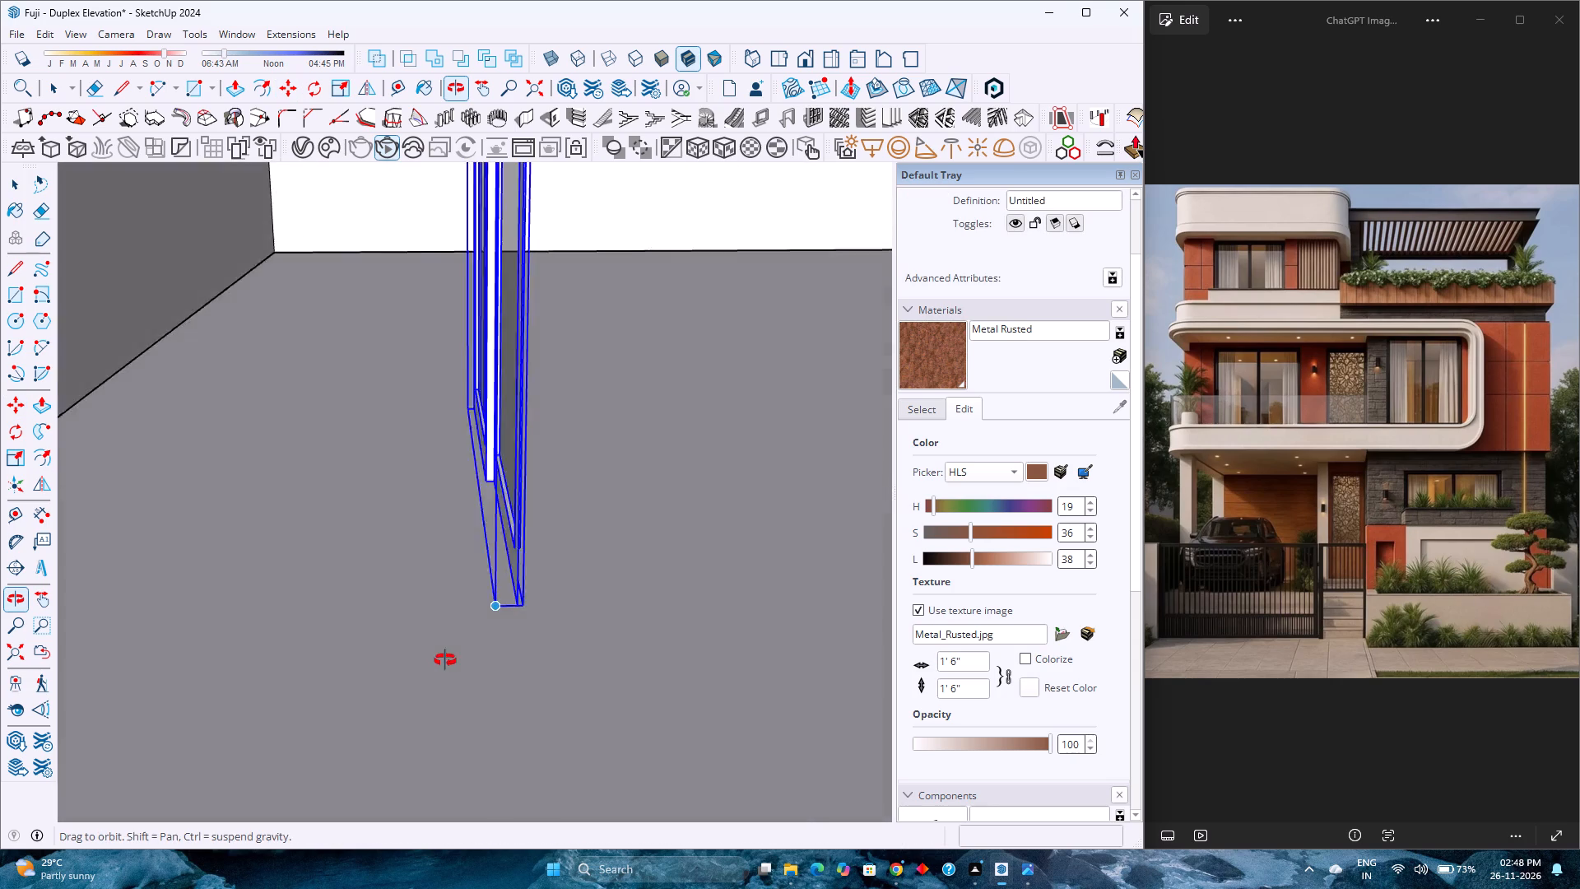
{"action": "middle_click_drag", "start_coordinate": [445, 660], "coordinate": [470, 662]}
{"action": "middle_click_drag", "start_coordinate": [468, 662], "coordinate": [167, 665]}
{"action": "middle_click_drag", "start_coordinate": [167, 665], "coordinate": [443, 678]}
{"action": "middle_click_drag", "start_coordinate": [538, 677], "coordinate": [657, 656]}
{"action": "middle_click", "coordinate": [668, 654]}
{"action": "middle_click", "coordinate": [668, 654]}
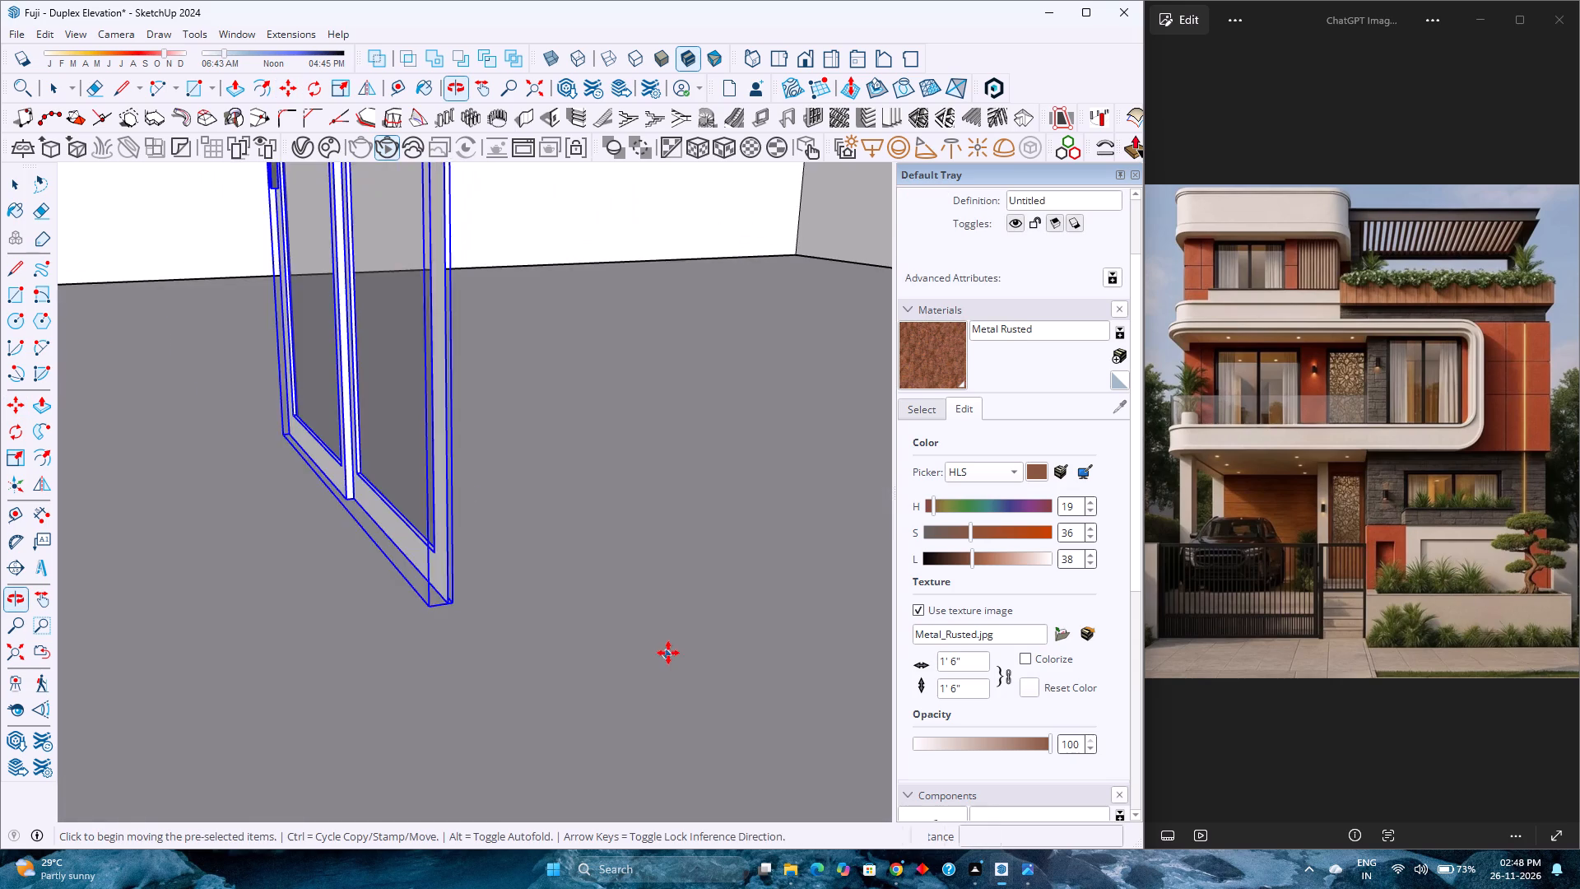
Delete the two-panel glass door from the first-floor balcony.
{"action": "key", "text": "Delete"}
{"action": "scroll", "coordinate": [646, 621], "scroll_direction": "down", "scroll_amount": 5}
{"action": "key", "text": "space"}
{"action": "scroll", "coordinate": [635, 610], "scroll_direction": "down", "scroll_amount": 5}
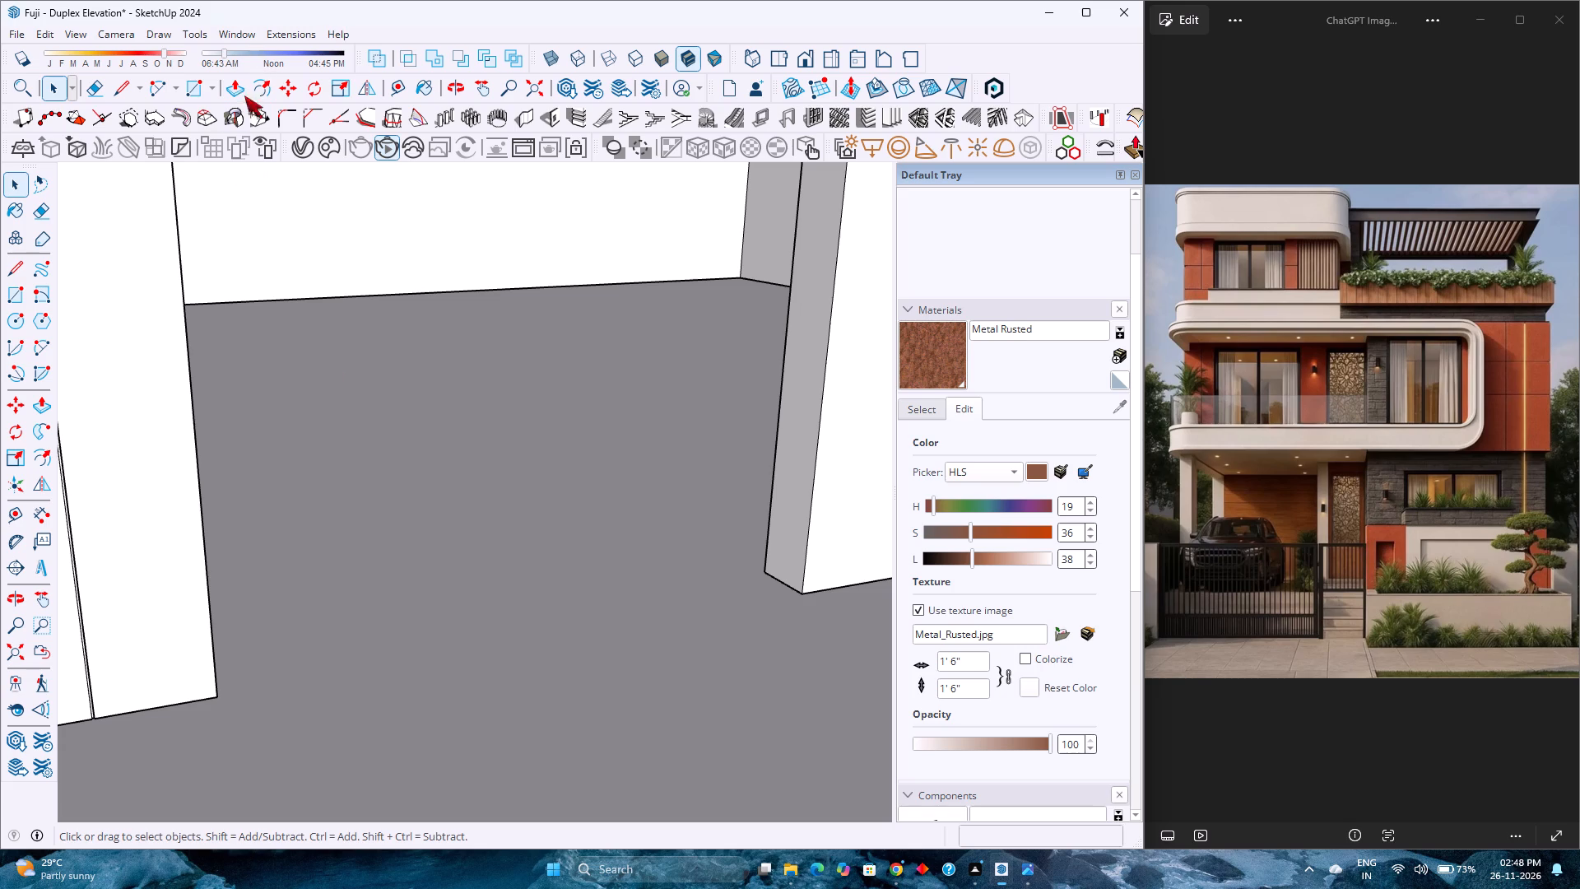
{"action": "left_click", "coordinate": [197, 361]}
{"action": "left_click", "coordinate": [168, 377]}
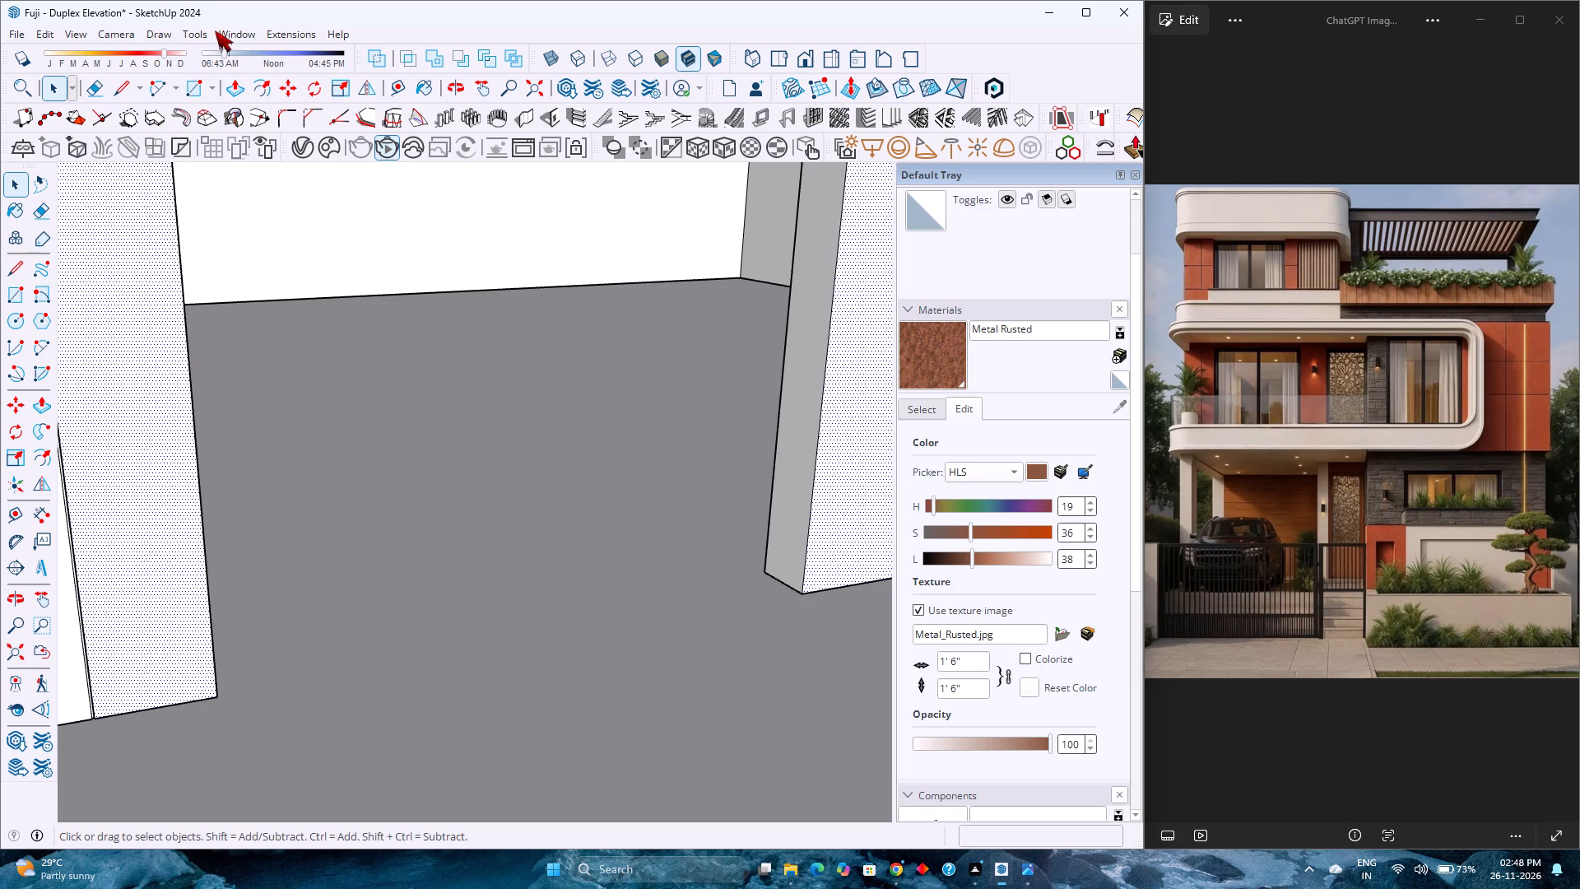
Reopen the Sliding Door results in 3D Warehouse and dismiss the promotional pop-up.
{"action": "left_click", "coordinate": [215, 30]}
{"action": "left_click", "coordinate": [236, 31]}
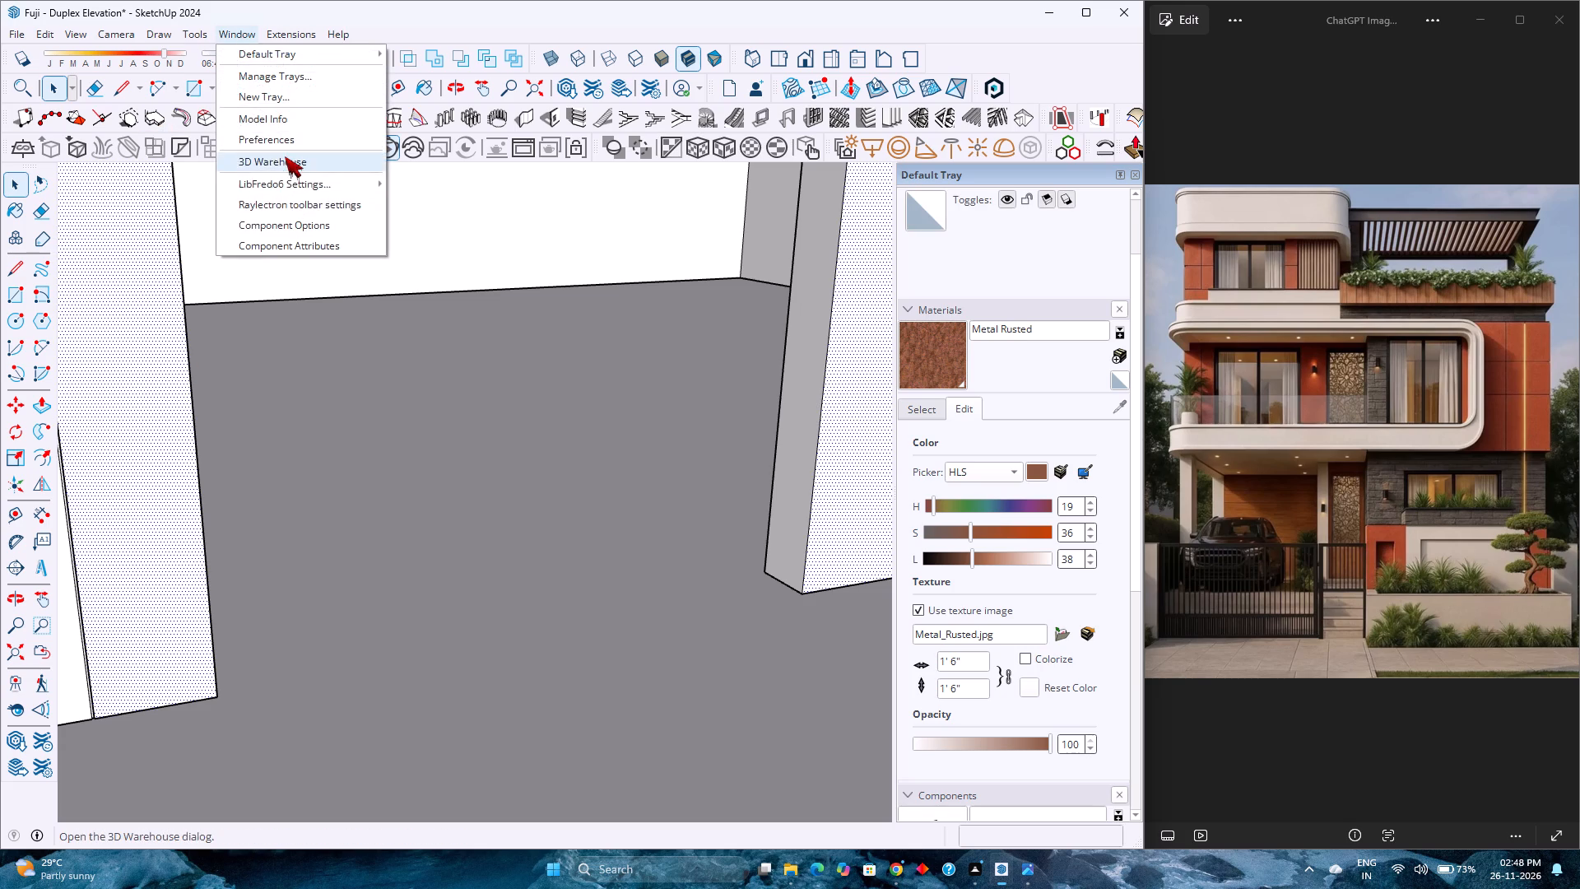
{"action": "left_click", "coordinate": [285, 156]}
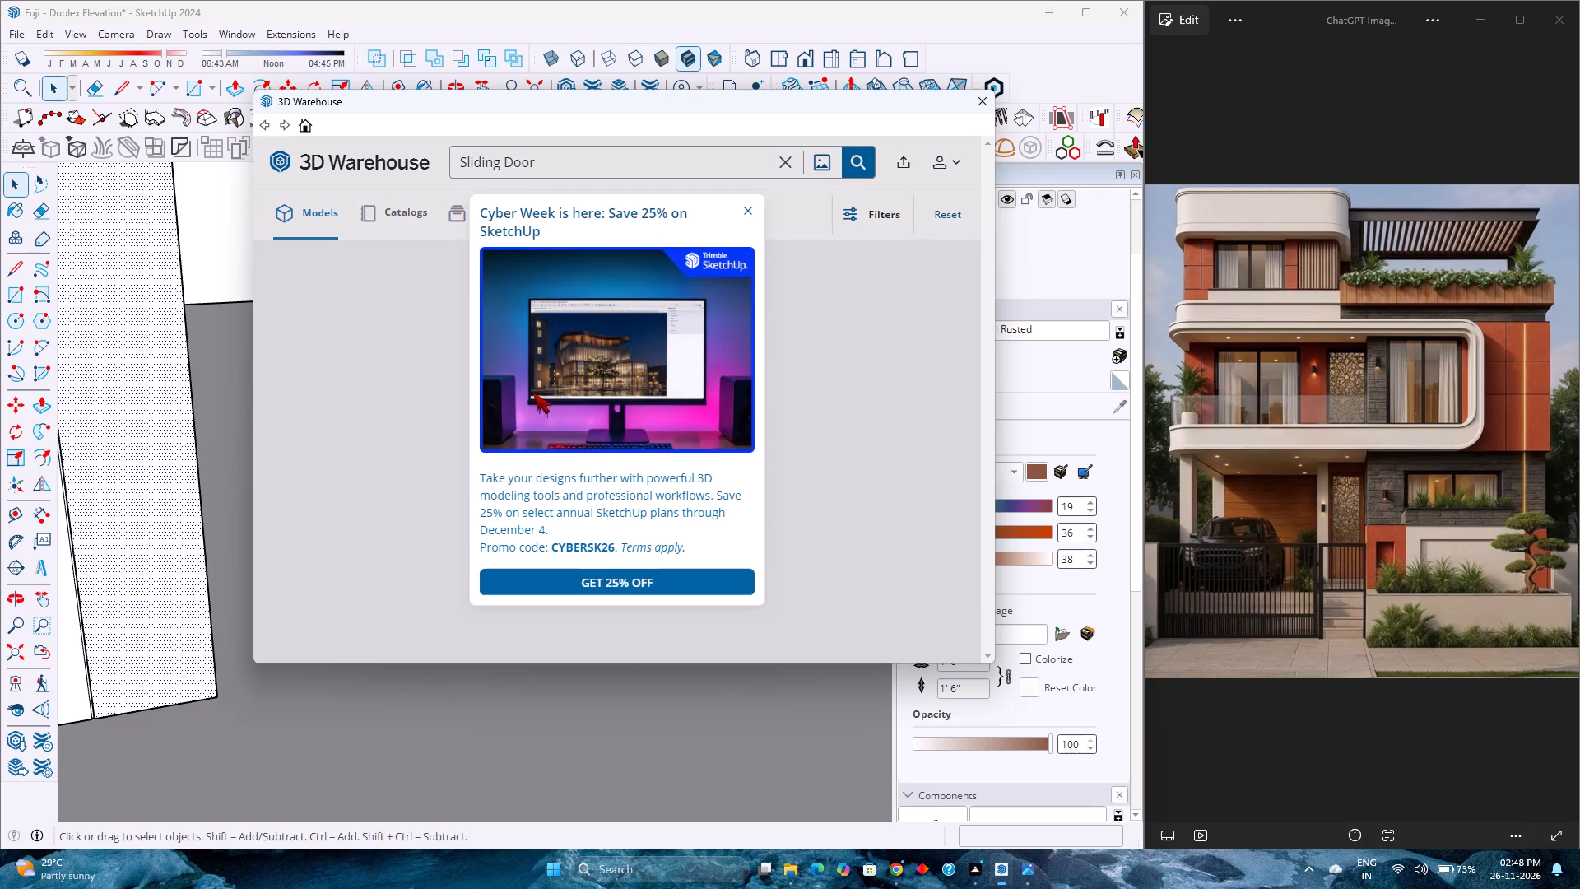
{"action": "left_click", "coordinate": [737, 210]}
{"action": "left_click", "coordinate": [748, 207]}
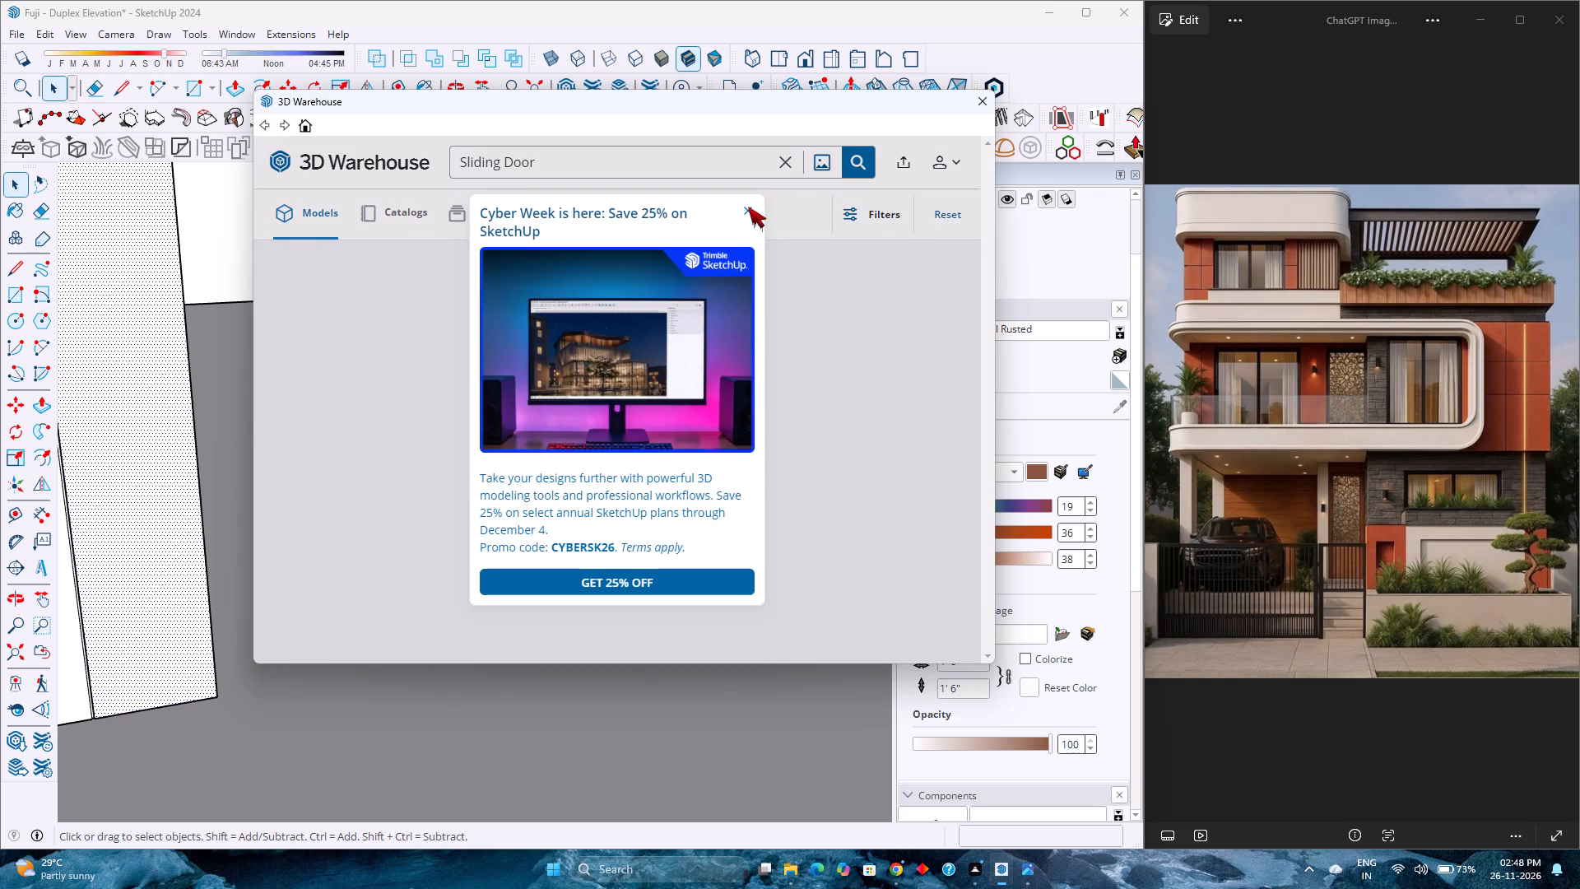
{"action": "triple_click", "coordinate": [748, 208]}
{"action": "left_click", "coordinate": [748, 208]}
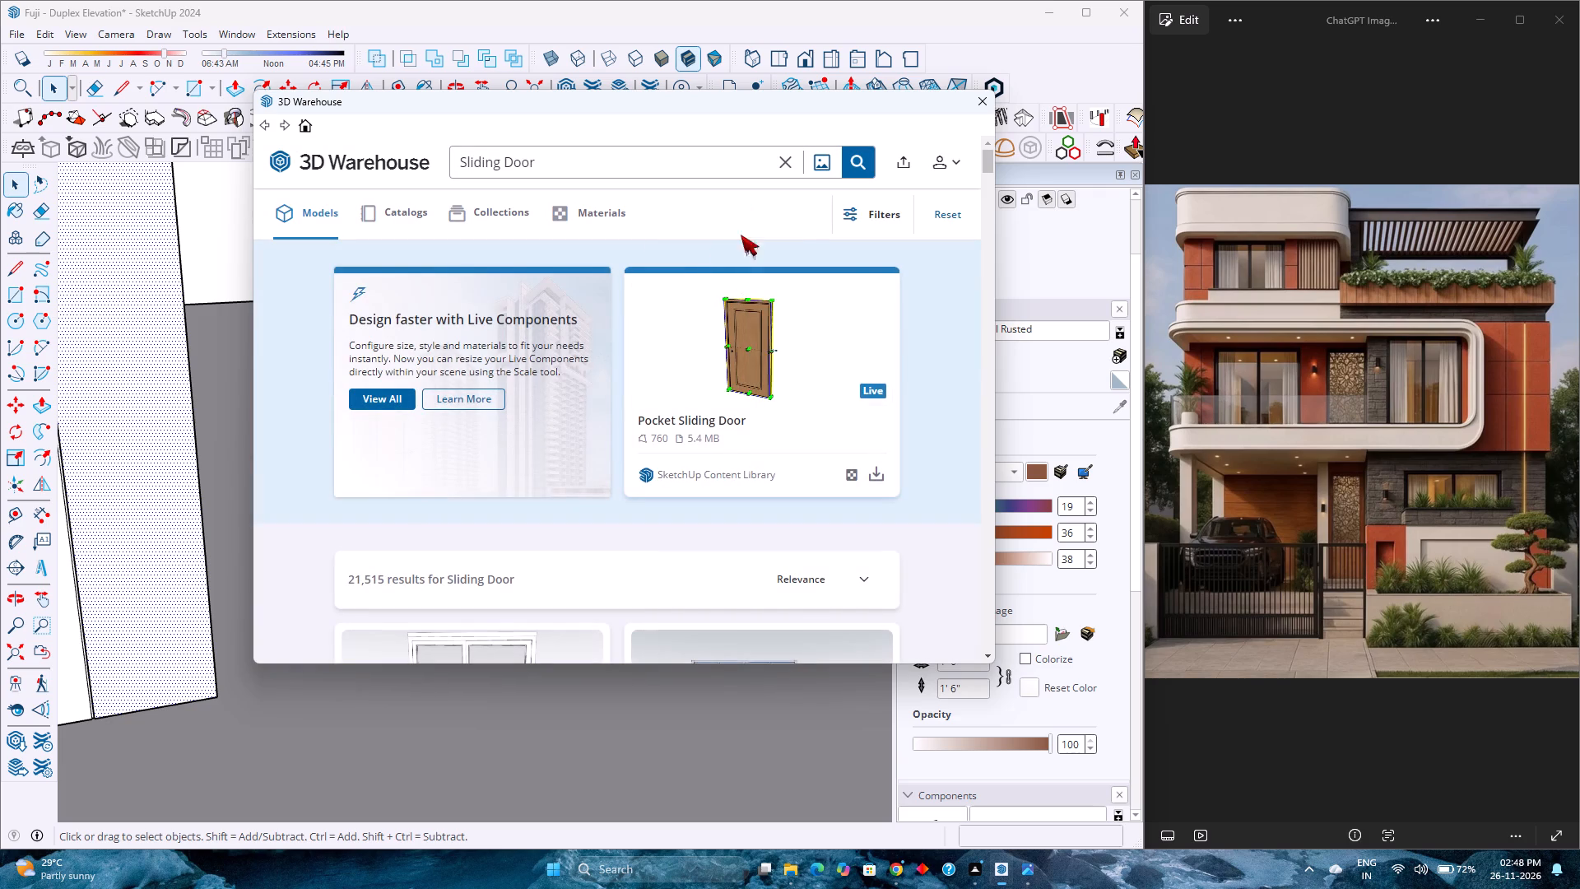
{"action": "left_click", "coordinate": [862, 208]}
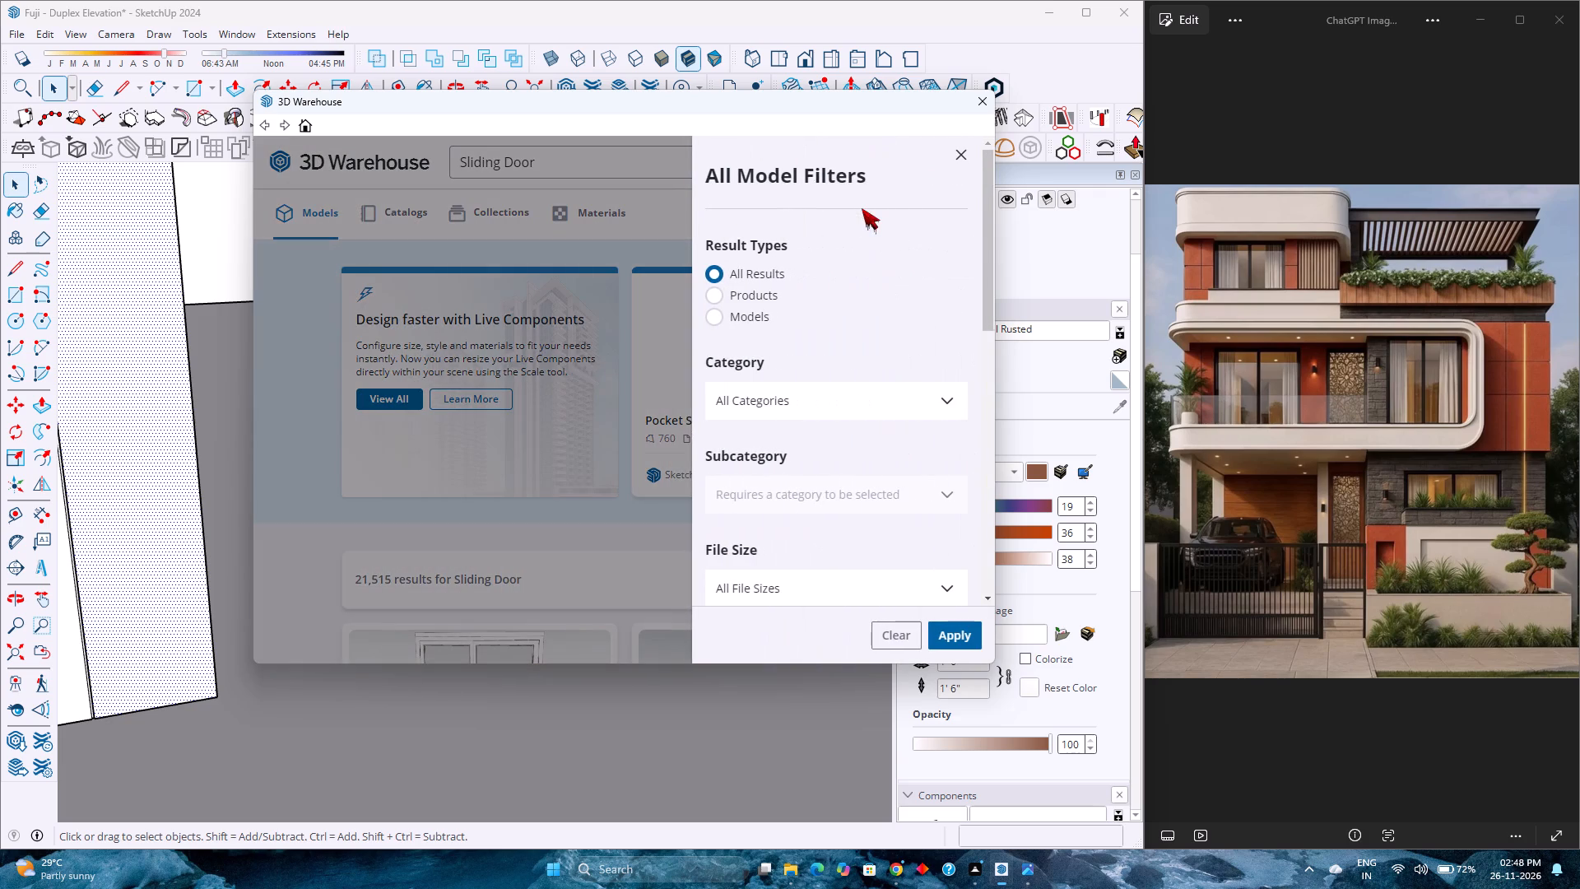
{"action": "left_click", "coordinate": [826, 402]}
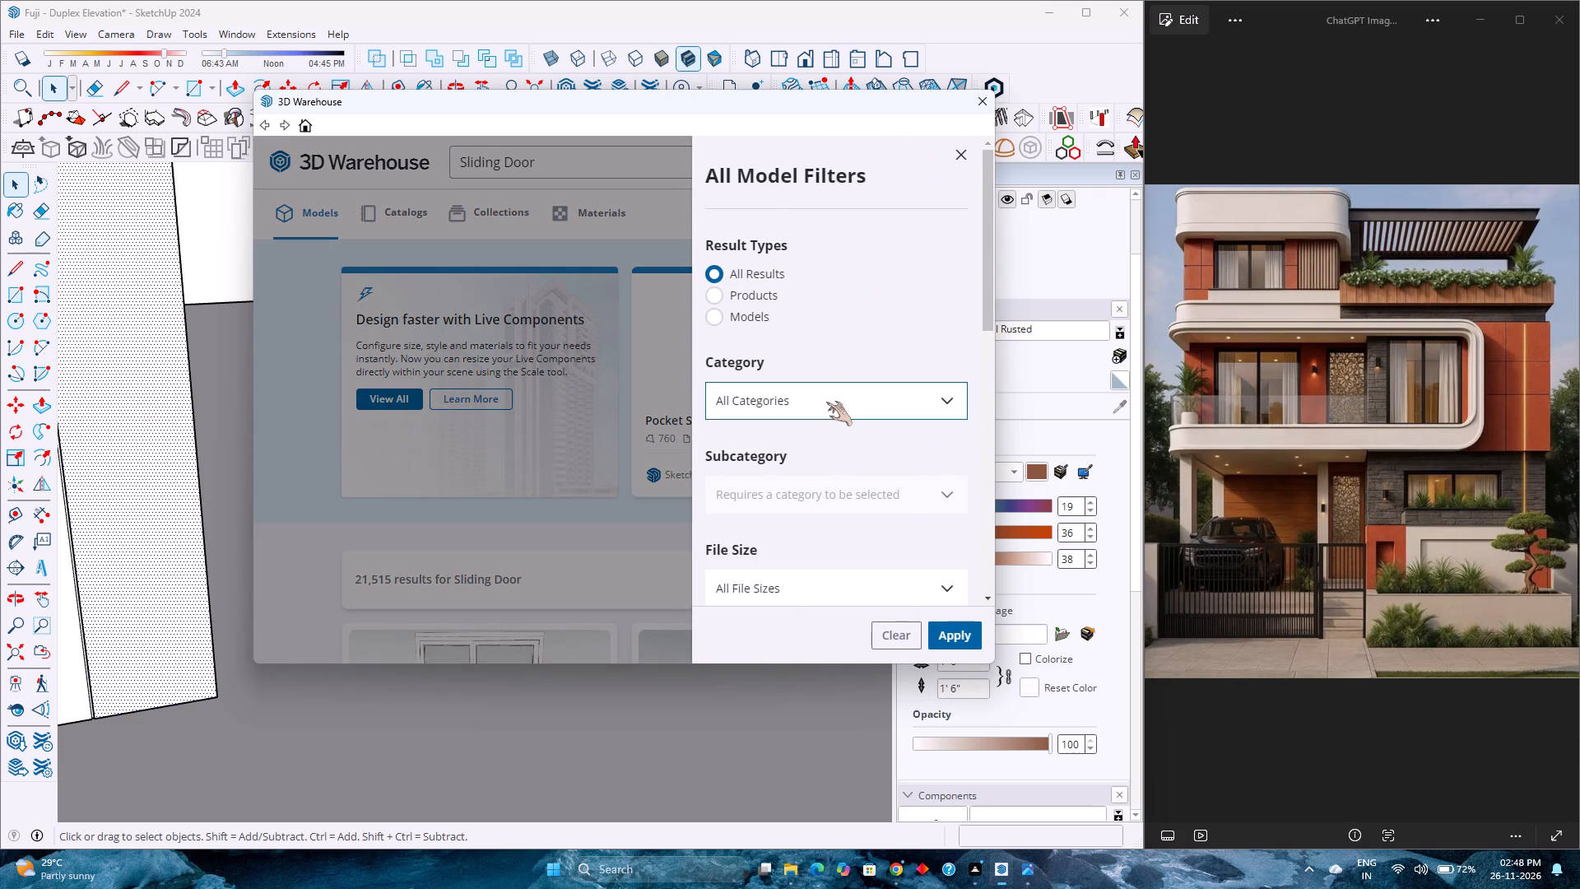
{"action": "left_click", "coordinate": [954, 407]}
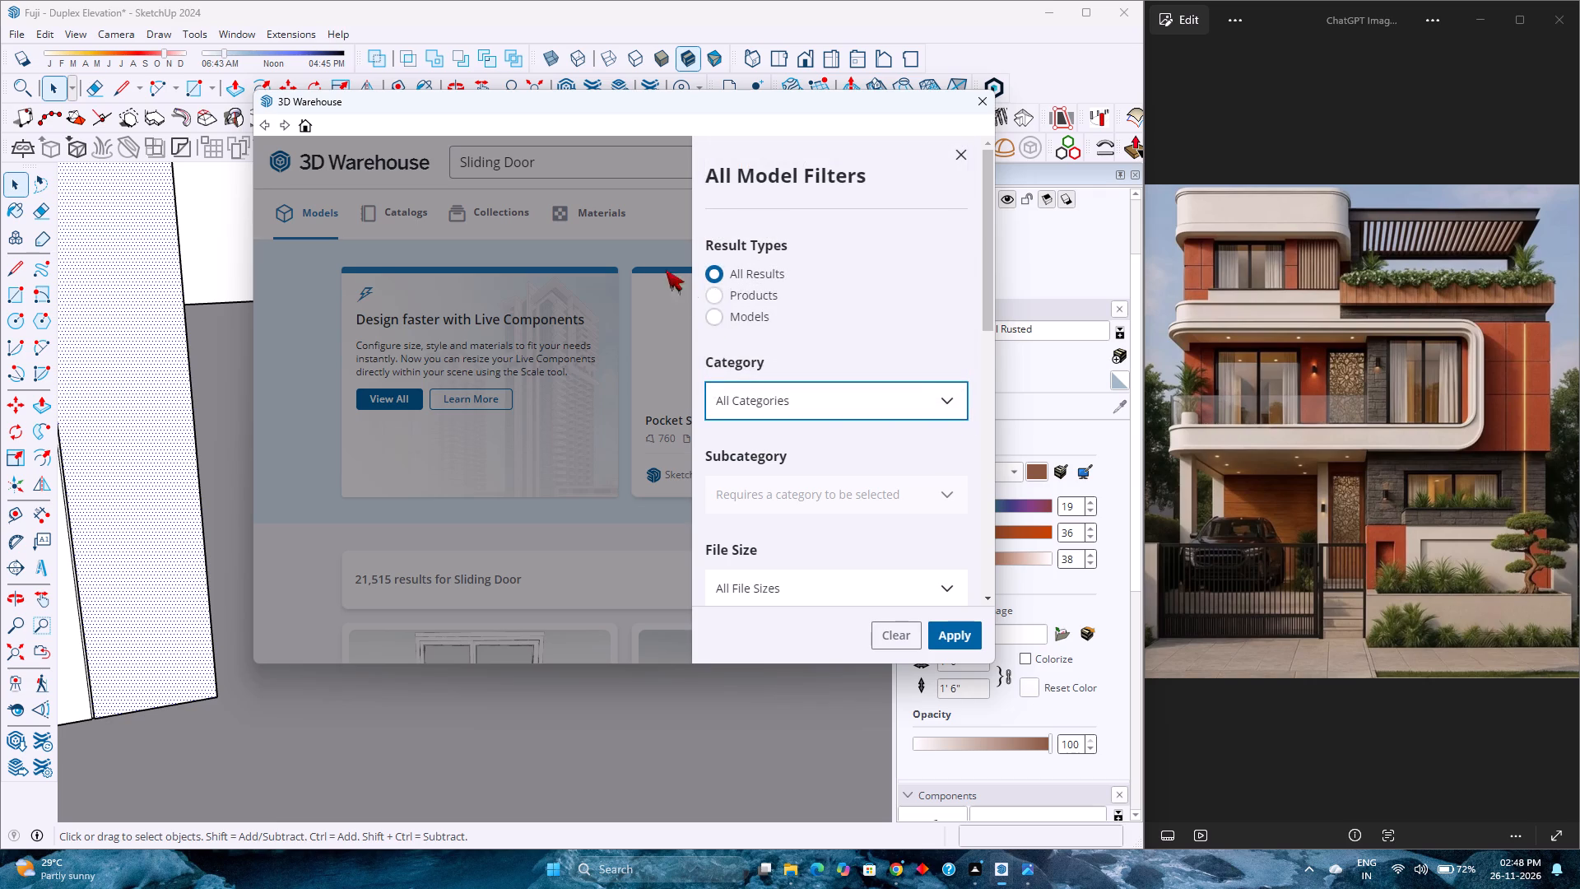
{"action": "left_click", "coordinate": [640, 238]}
Browse the Sliding Door model results for a glass sliding door that matches the first-floor balcony door in the reference rendering.
{"action": "scroll", "coordinate": [656, 390], "scroll_direction": "down", "scroll_amount": 5}
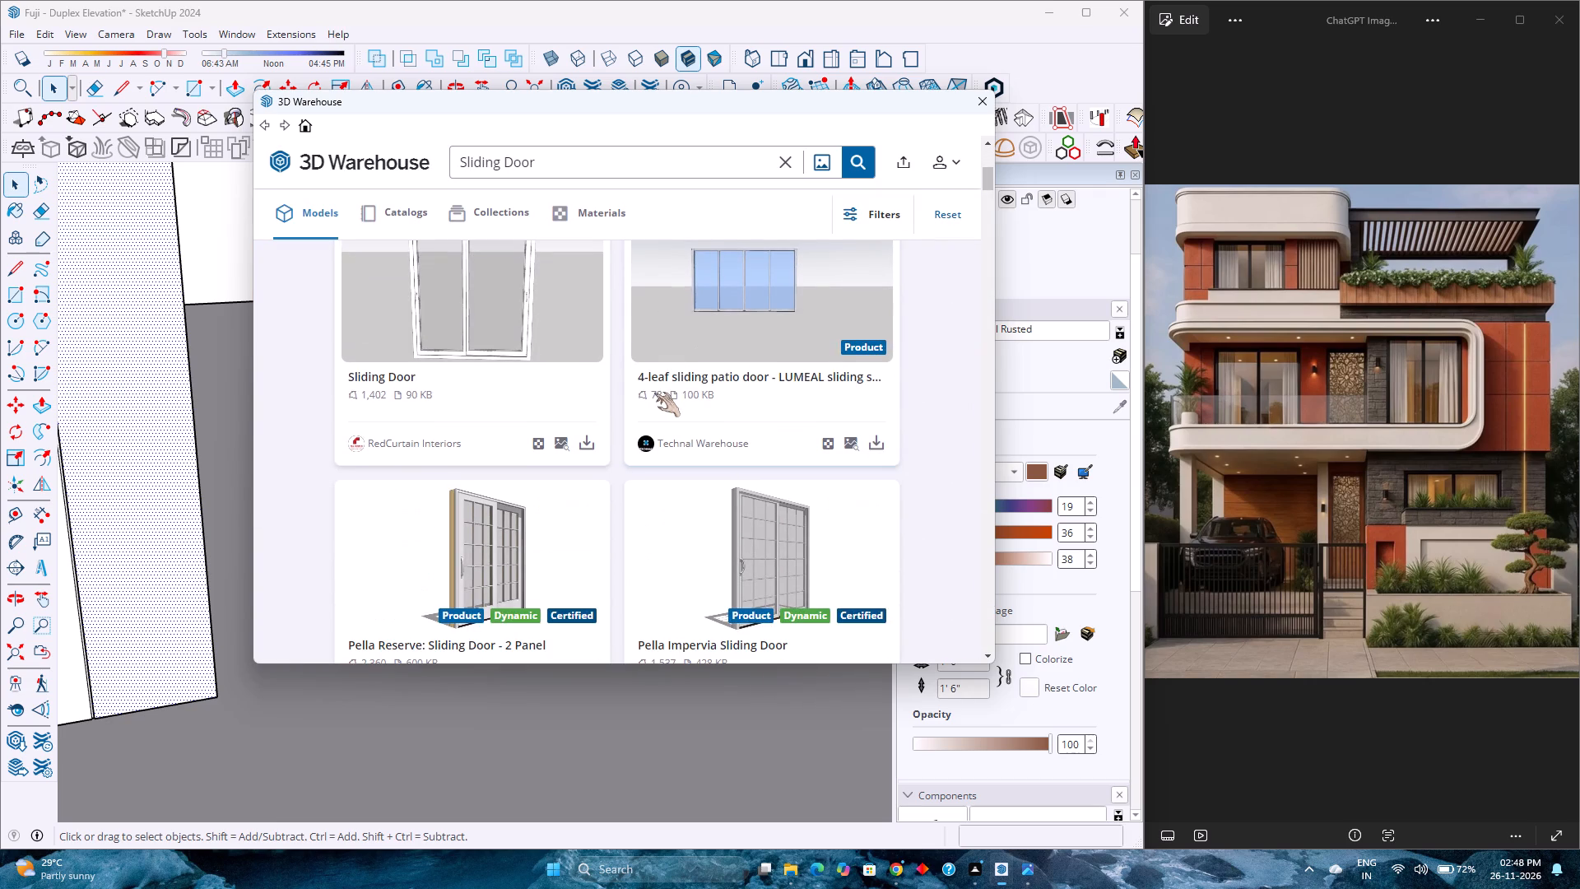
{"action": "scroll", "coordinate": [654, 393], "scroll_direction": "down", "scroll_amount": 2}
{"action": "scroll", "coordinate": [654, 393], "scroll_direction": "up", "scroll_amount": 2}
{"action": "scroll", "coordinate": [654, 393], "scroll_direction": "down", "scroll_amount": 4}
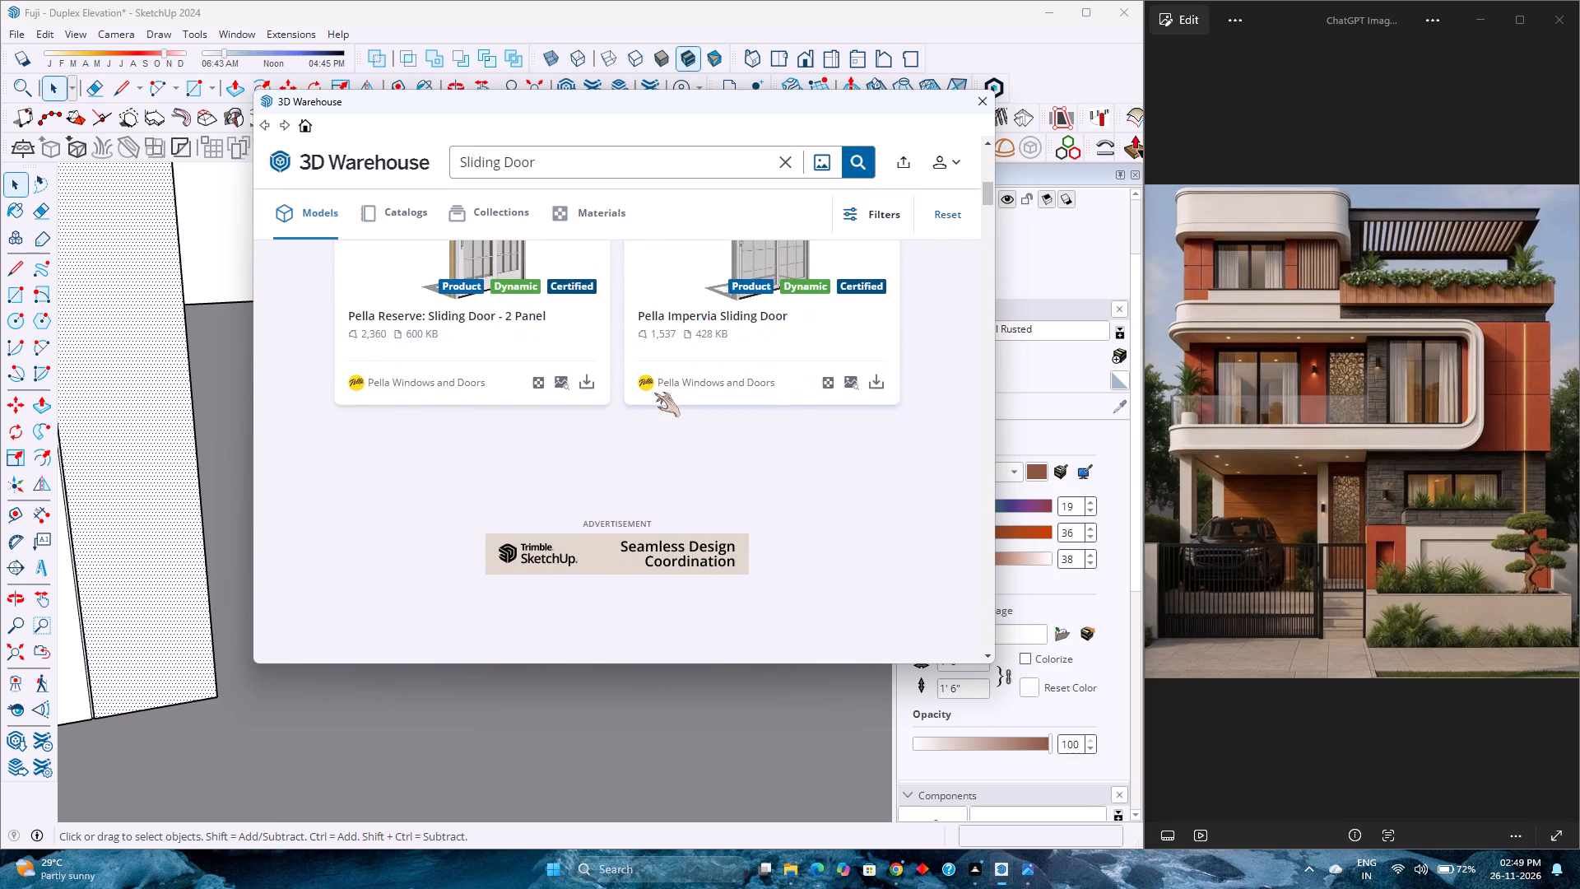
{"action": "scroll", "coordinate": [654, 393], "scroll_direction": "down", "scroll_amount": 10}
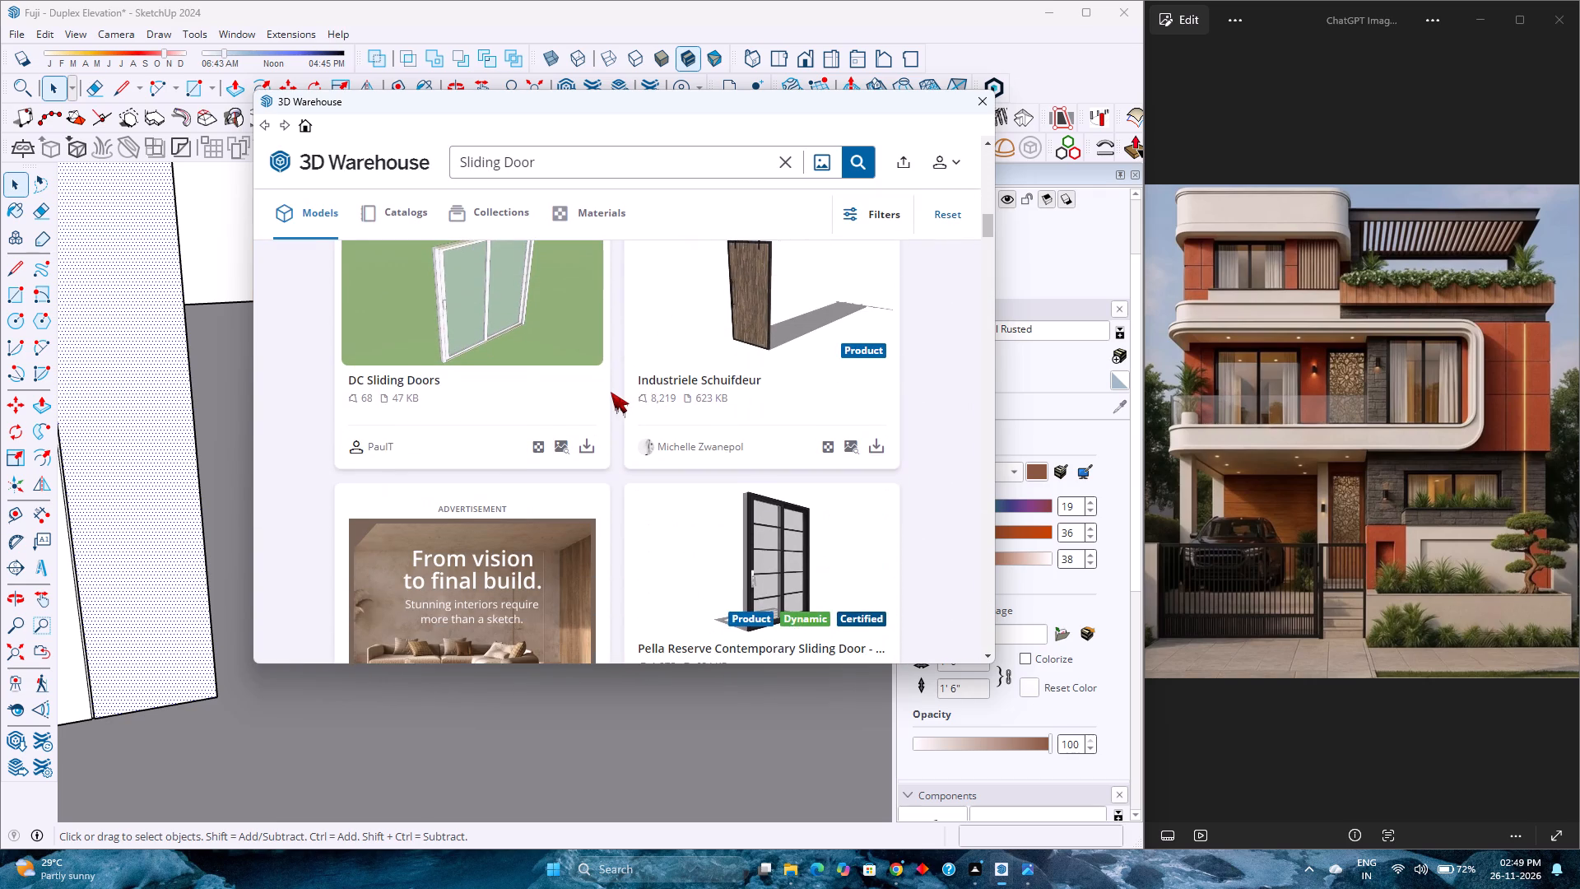
{"action": "scroll", "coordinate": [611, 392], "scroll_direction": "down", "scroll_amount": 13}
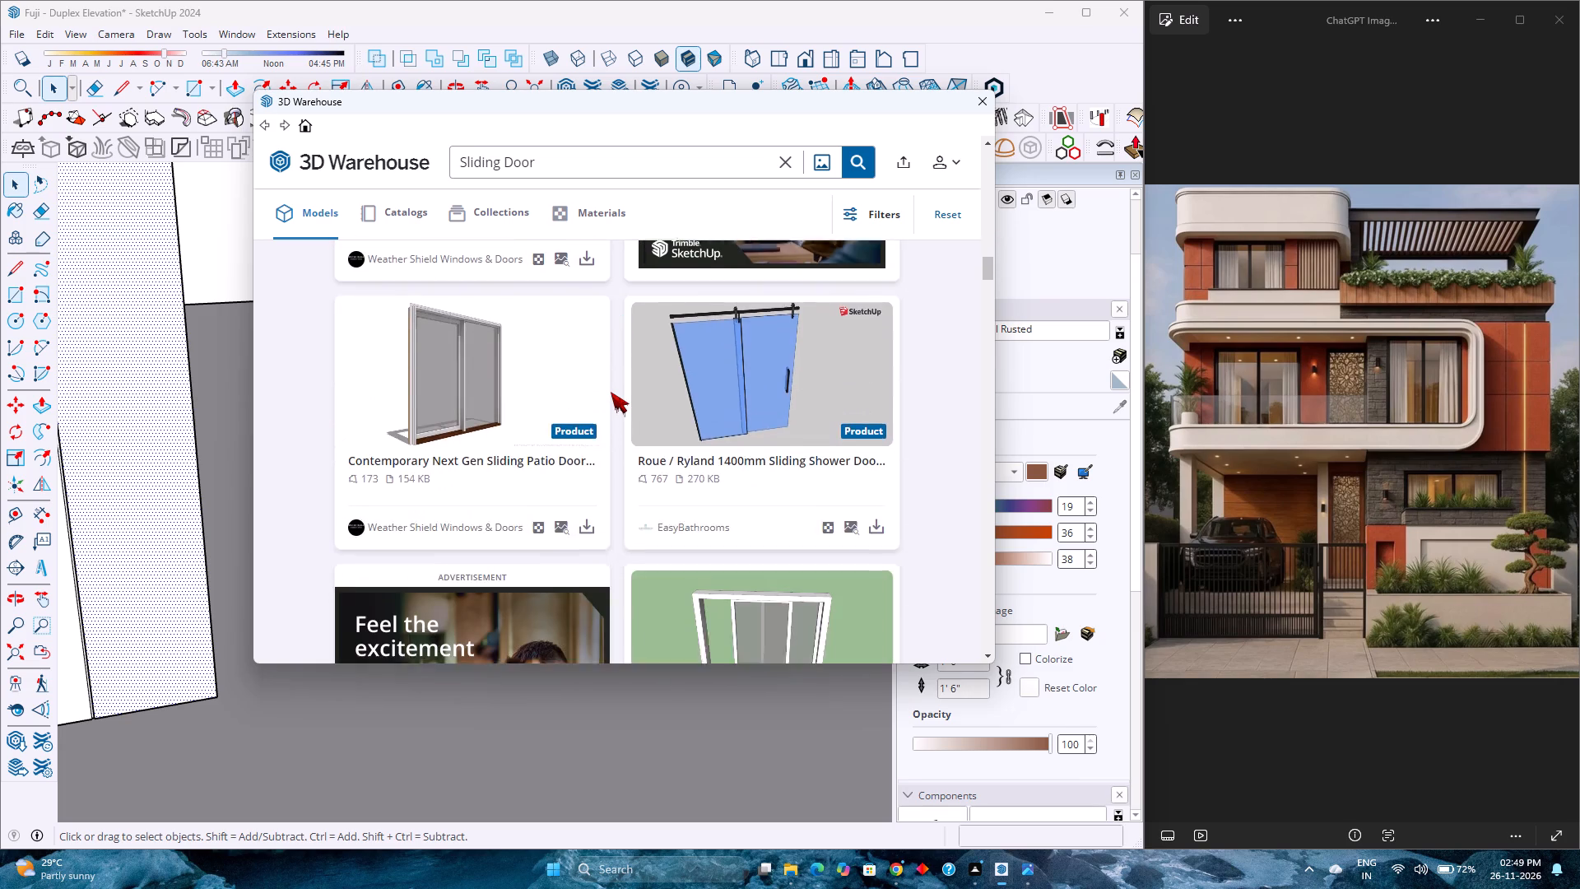
{"action": "scroll", "coordinate": [606, 396], "scroll_direction": "down", "scroll_amount": 8}
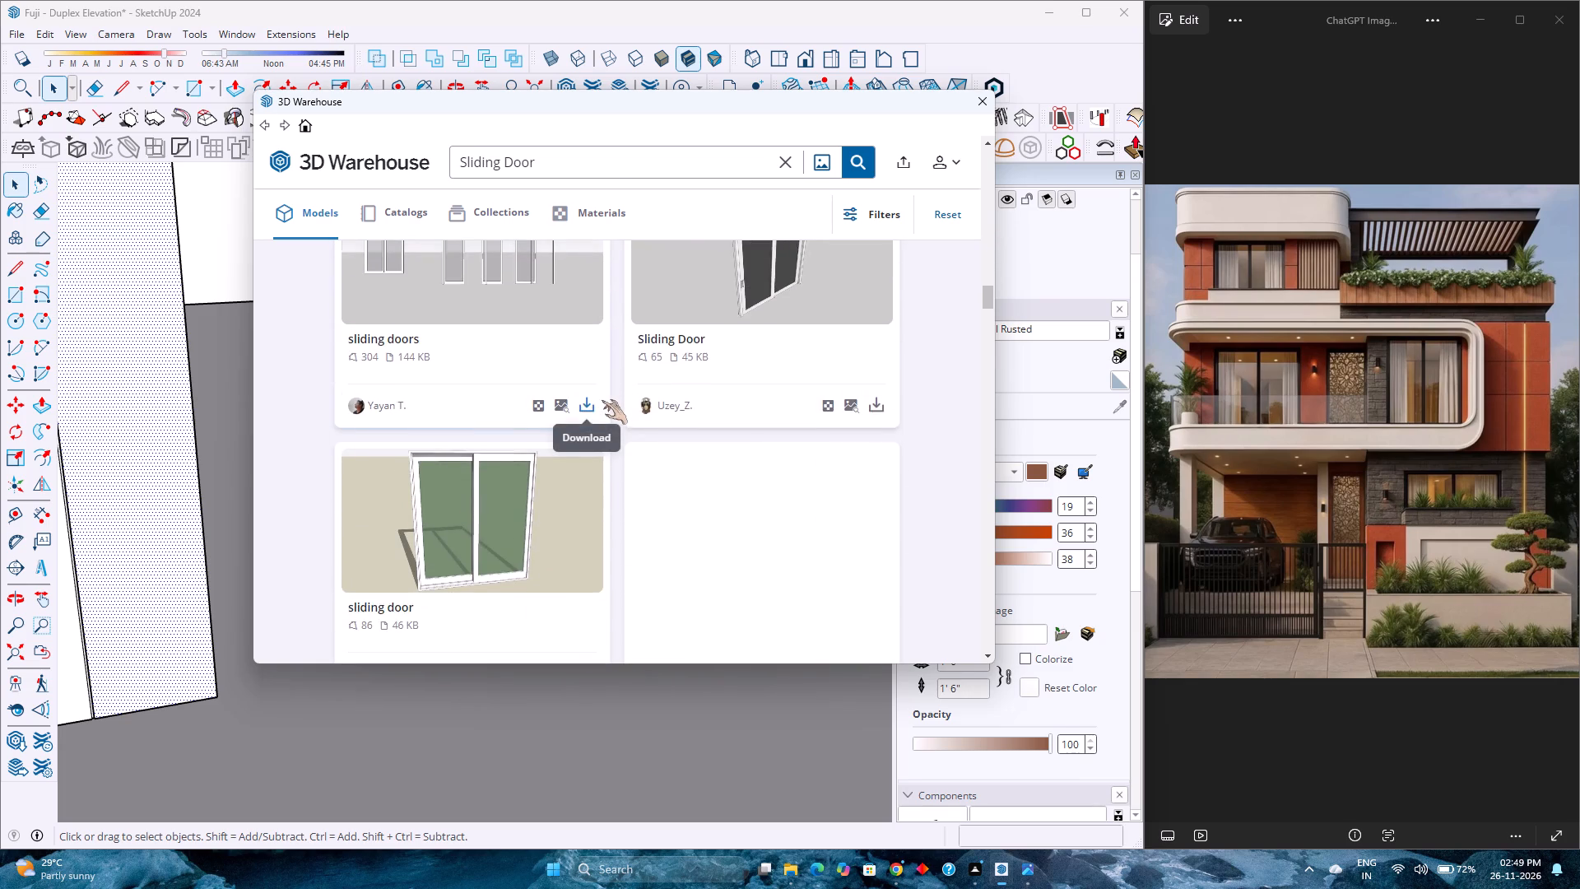
{"action": "scroll", "coordinate": [602, 400], "scroll_direction": "down", "scroll_amount": 4}
{"action": "scroll", "coordinate": [602, 400], "scroll_direction": "up", "scroll_amount": 1}
{"action": "scroll", "coordinate": [602, 400], "scroll_direction": "down", "scroll_amount": 2}
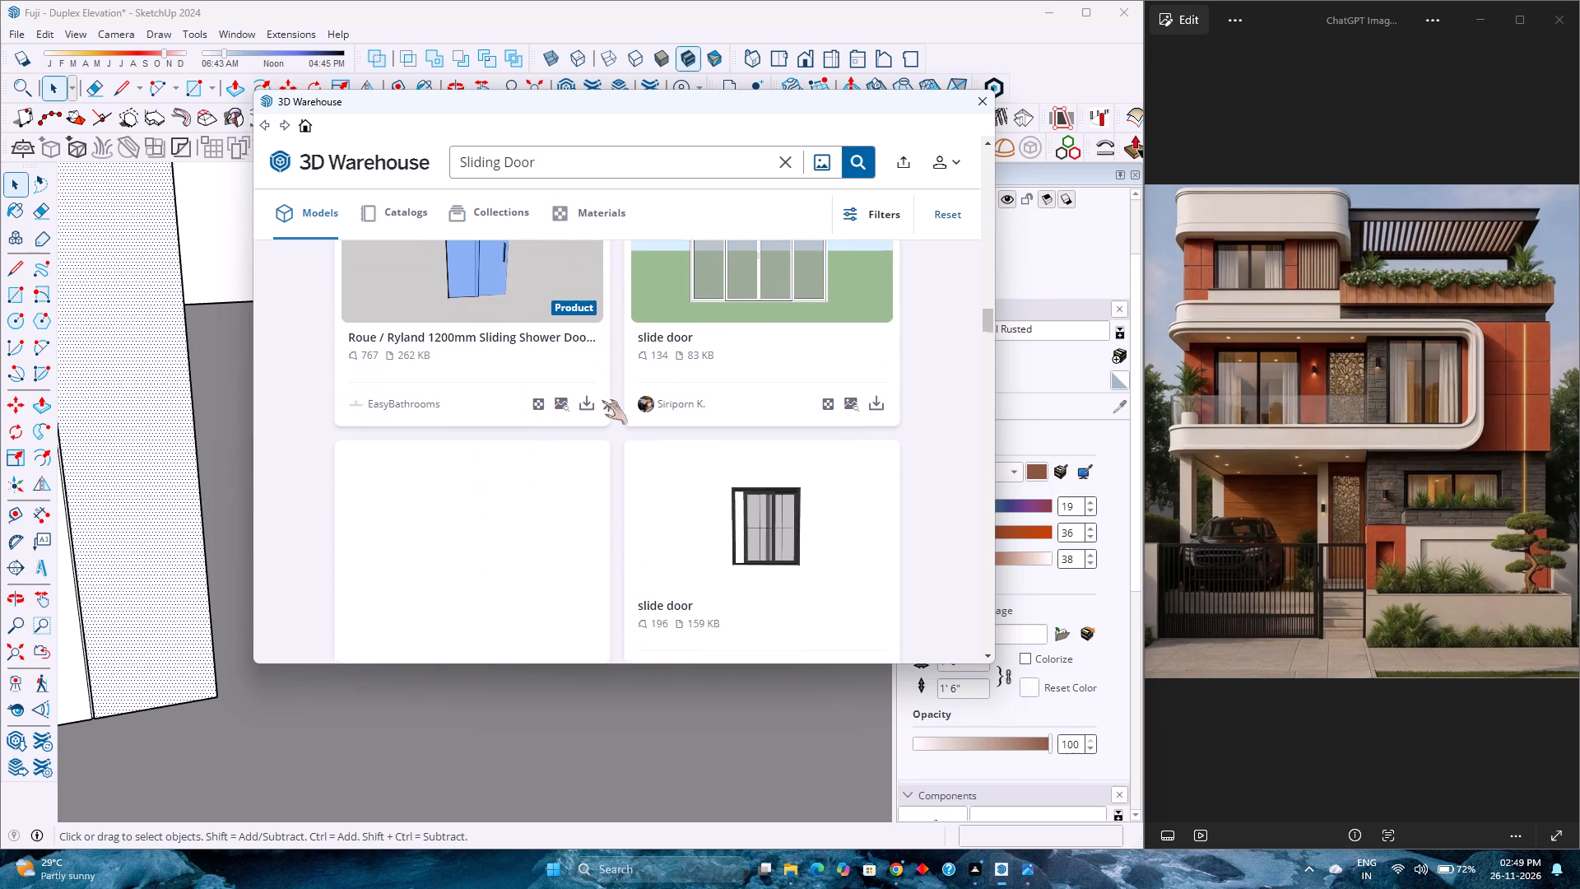
{"action": "scroll", "coordinate": [602, 400], "scroll_direction": "down", "scroll_amount": 7}
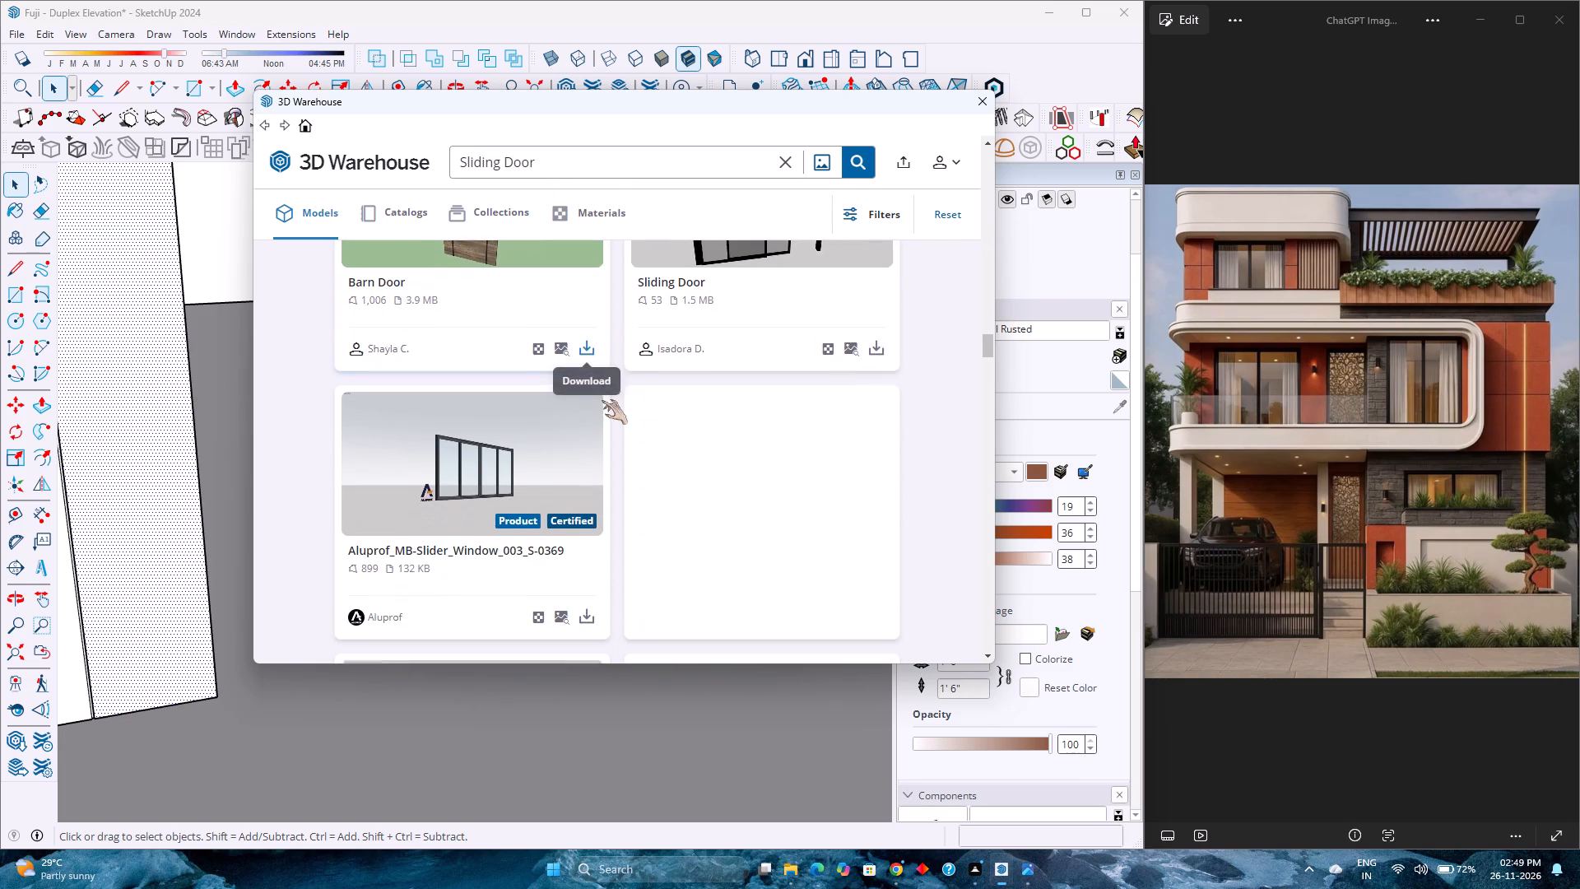
{"action": "scroll", "coordinate": [602, 400], "scroll_direction": "down", "scroll_amount": 5}
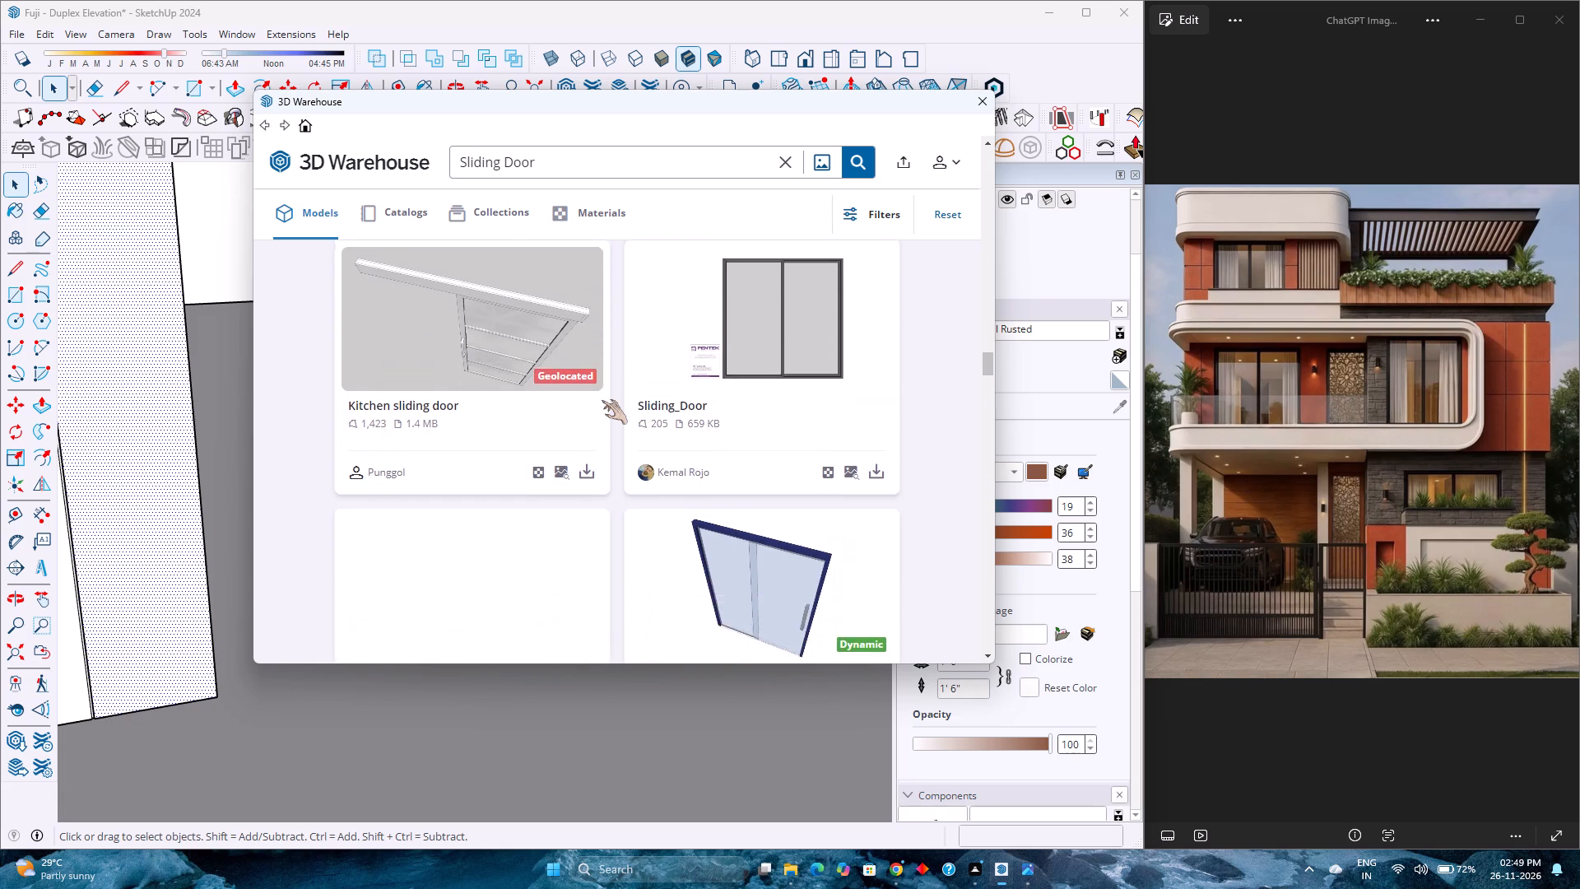
{"action": "scroll", "coordinate": [602, 400], "scroll_direction": "down", "scroll_amount": 4}
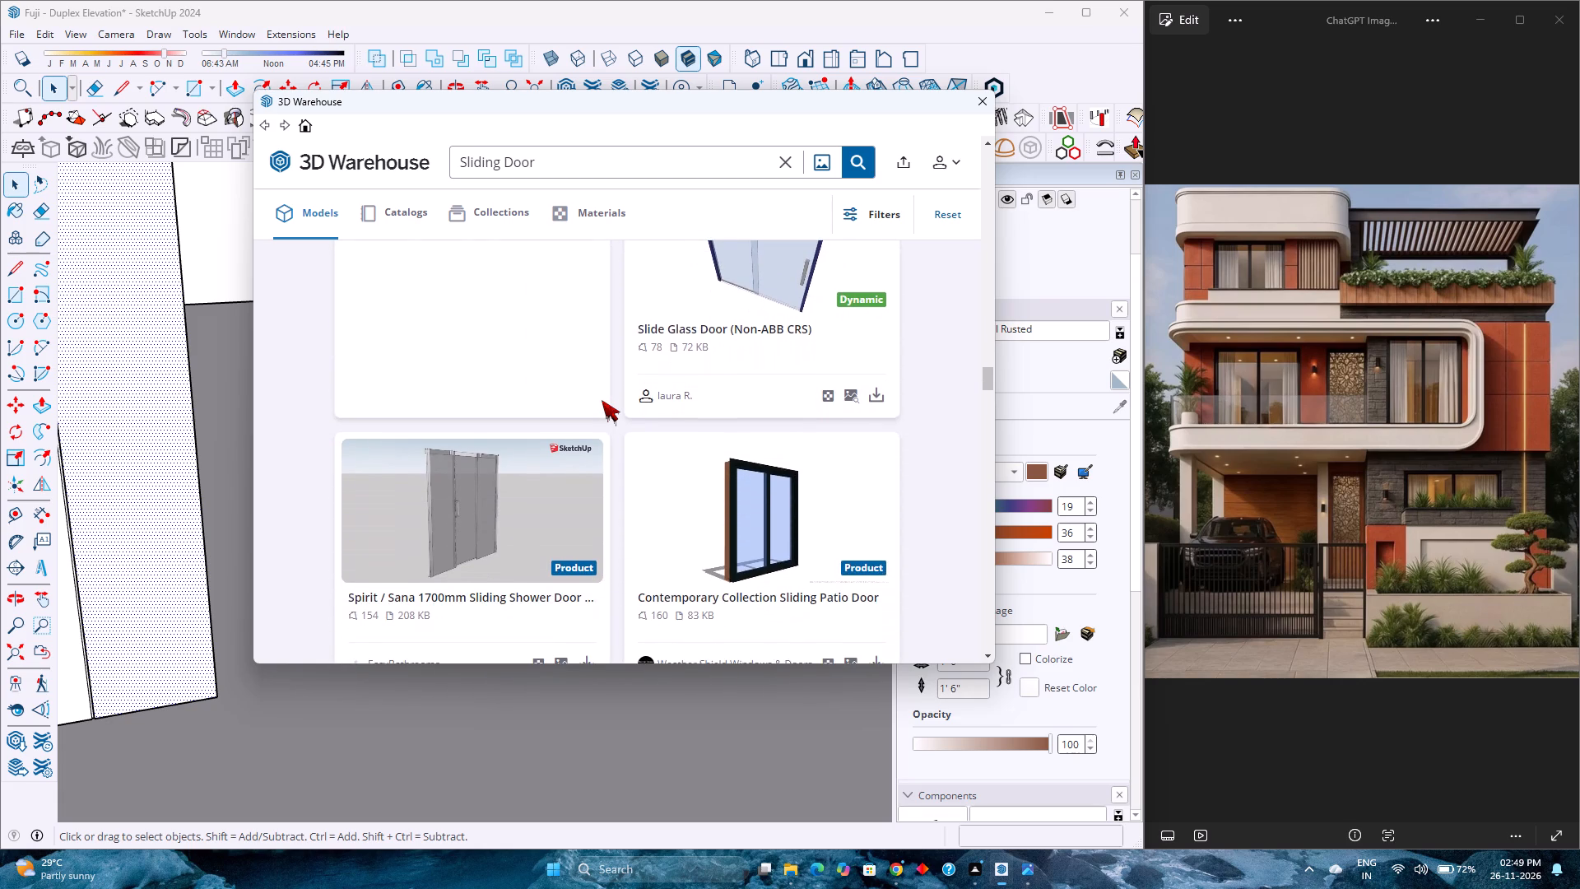
{"action": "scroll", "coordinate": [602, 400], "scroll_direction": "down", "scroll_amount": 6}
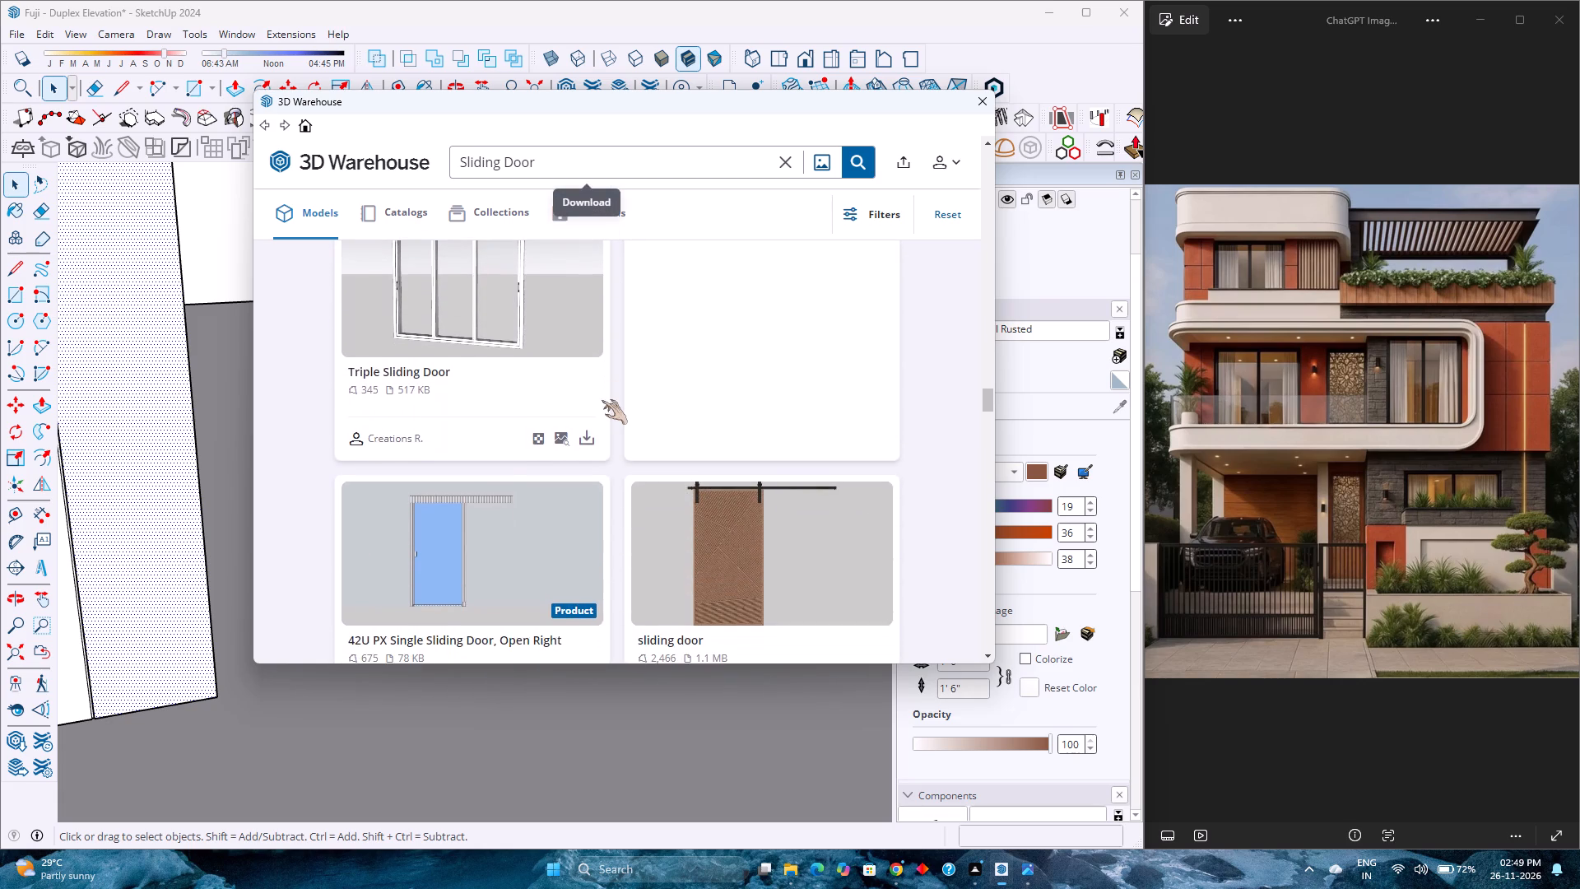
{"action": "scroll", "coordinate": [602, 400], "scroll_direction": "down", "scroll_amount": 10}
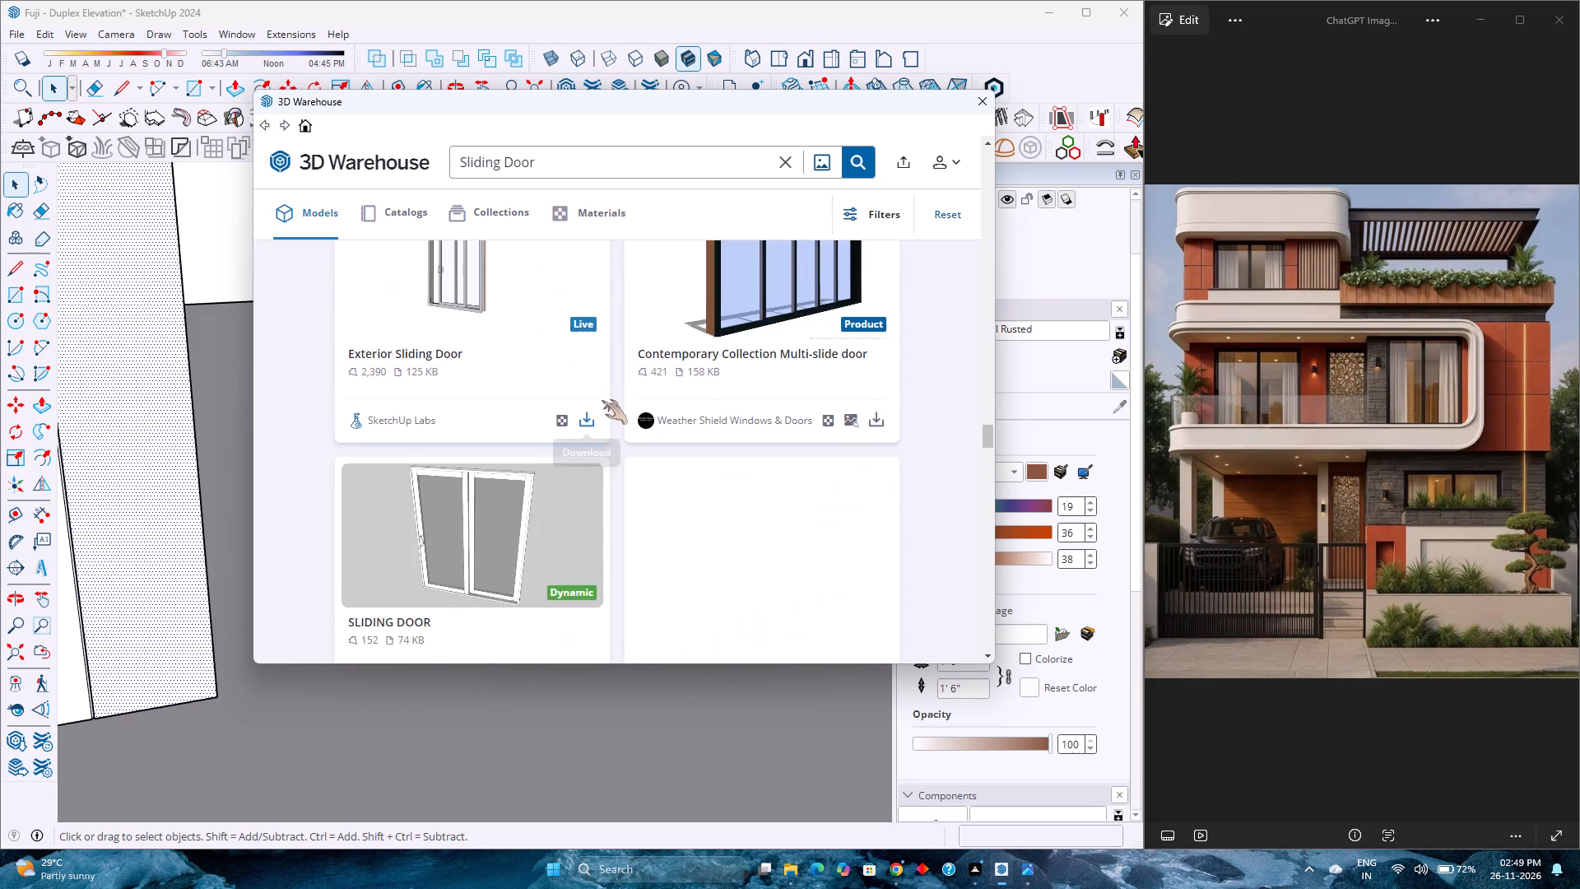
{"action": "scroll", "coordinate": [602, 400], "scroll_direction": "down", "scroll_amount": 14}
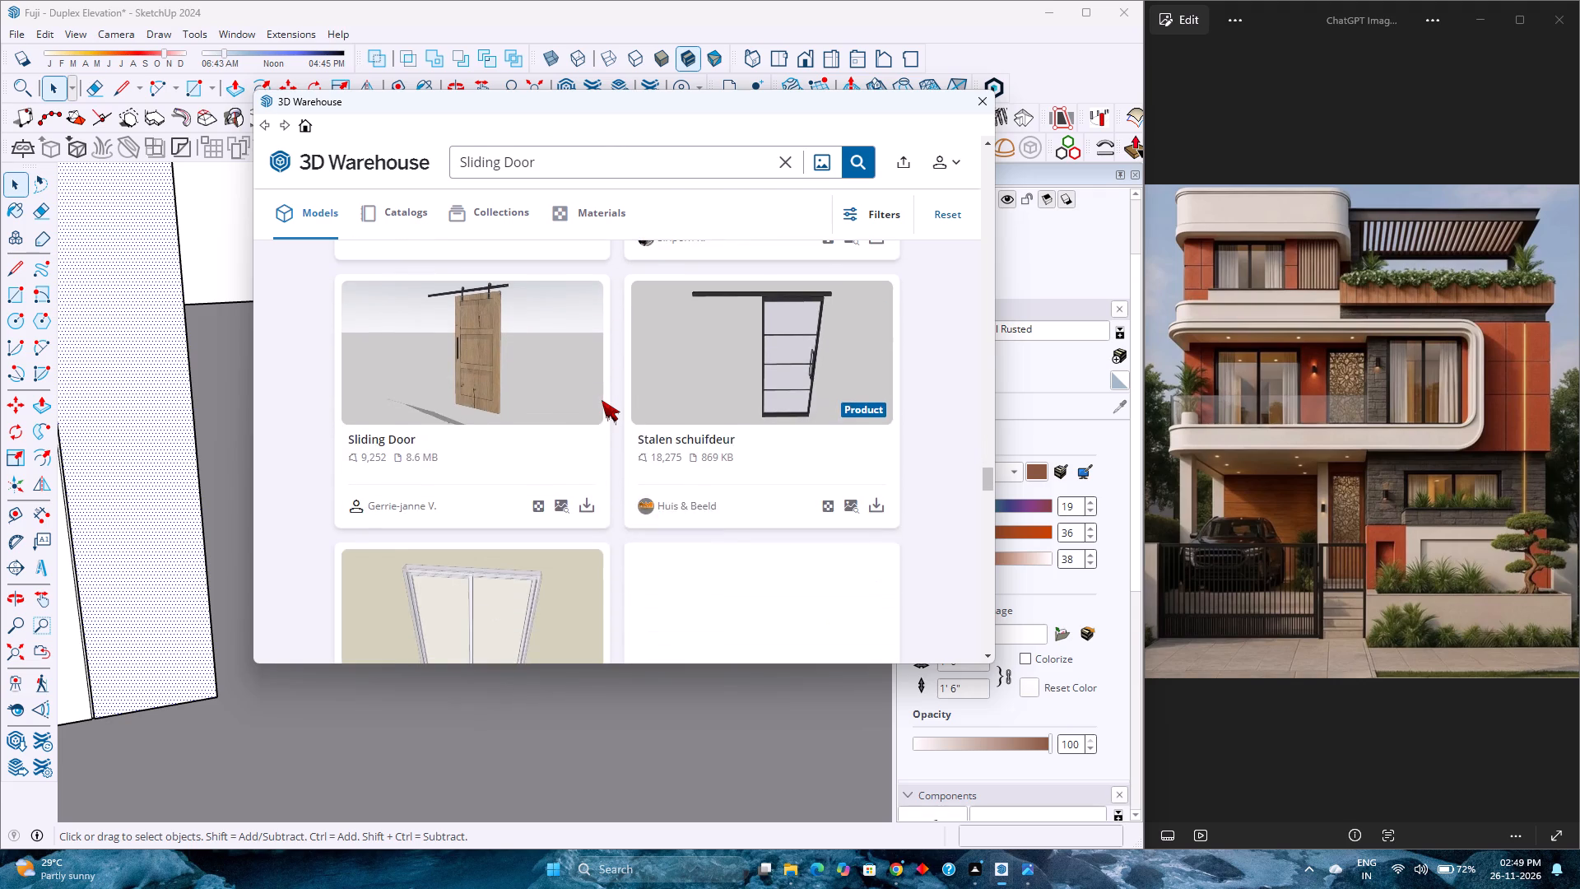
{"action": "scroll", "coordinate": [602, 400], "scroll_direction": "down", "scroll_amount": 9}
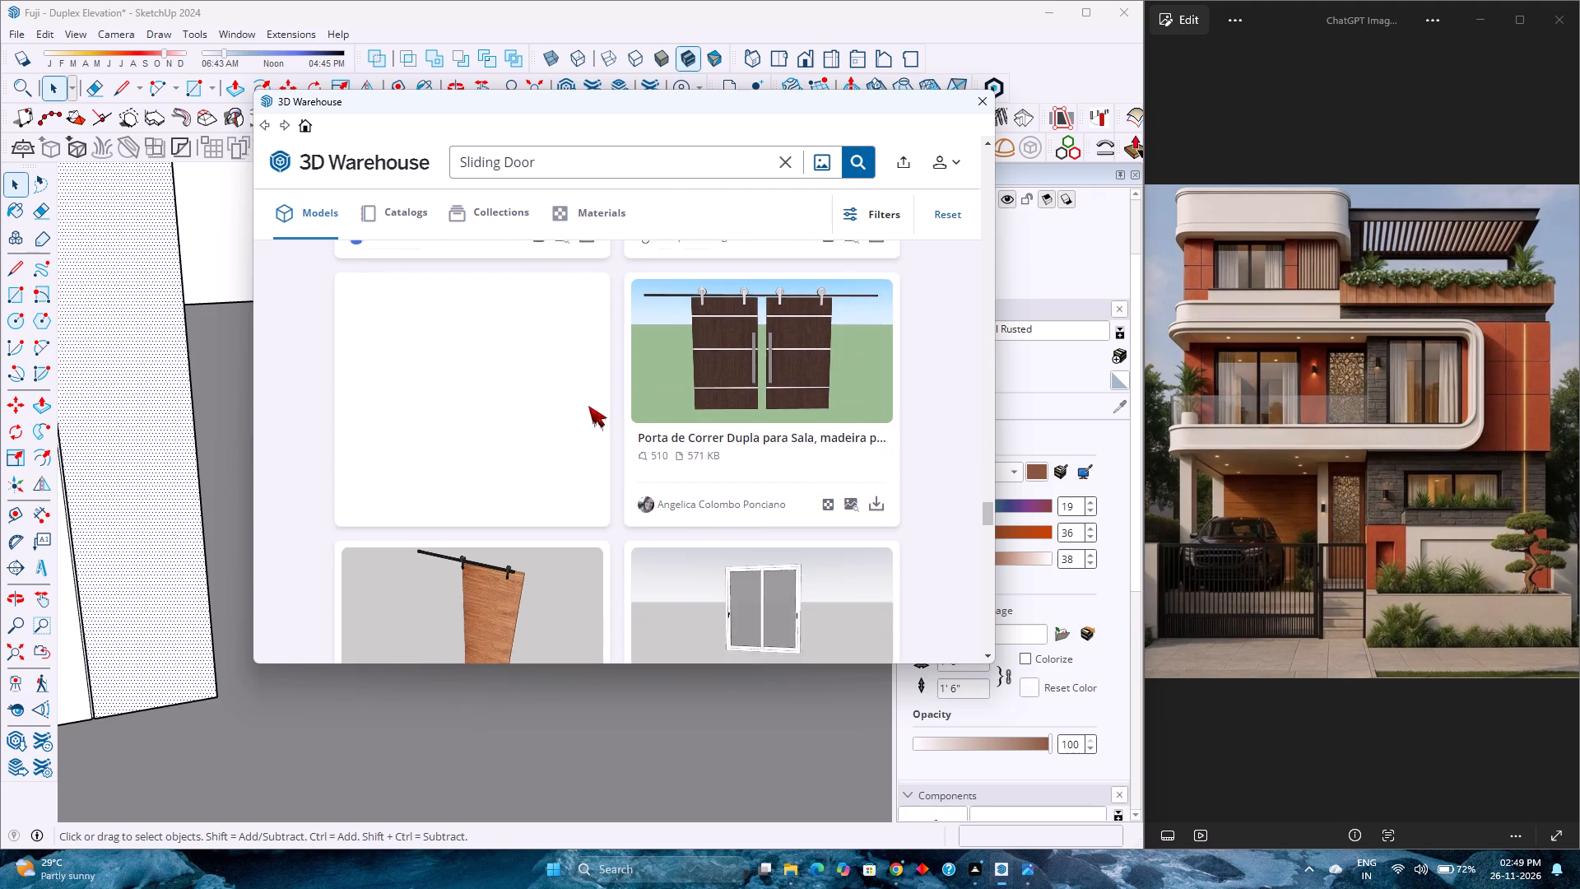
{"action": "scroll", "coordinate": [588, 406], "scroll_direction": "down", "scroll_amount": 6}
{"action": "scroll", "coordinate": [402, 458], "scroll_direction": "down", "scroll_amount": 6}
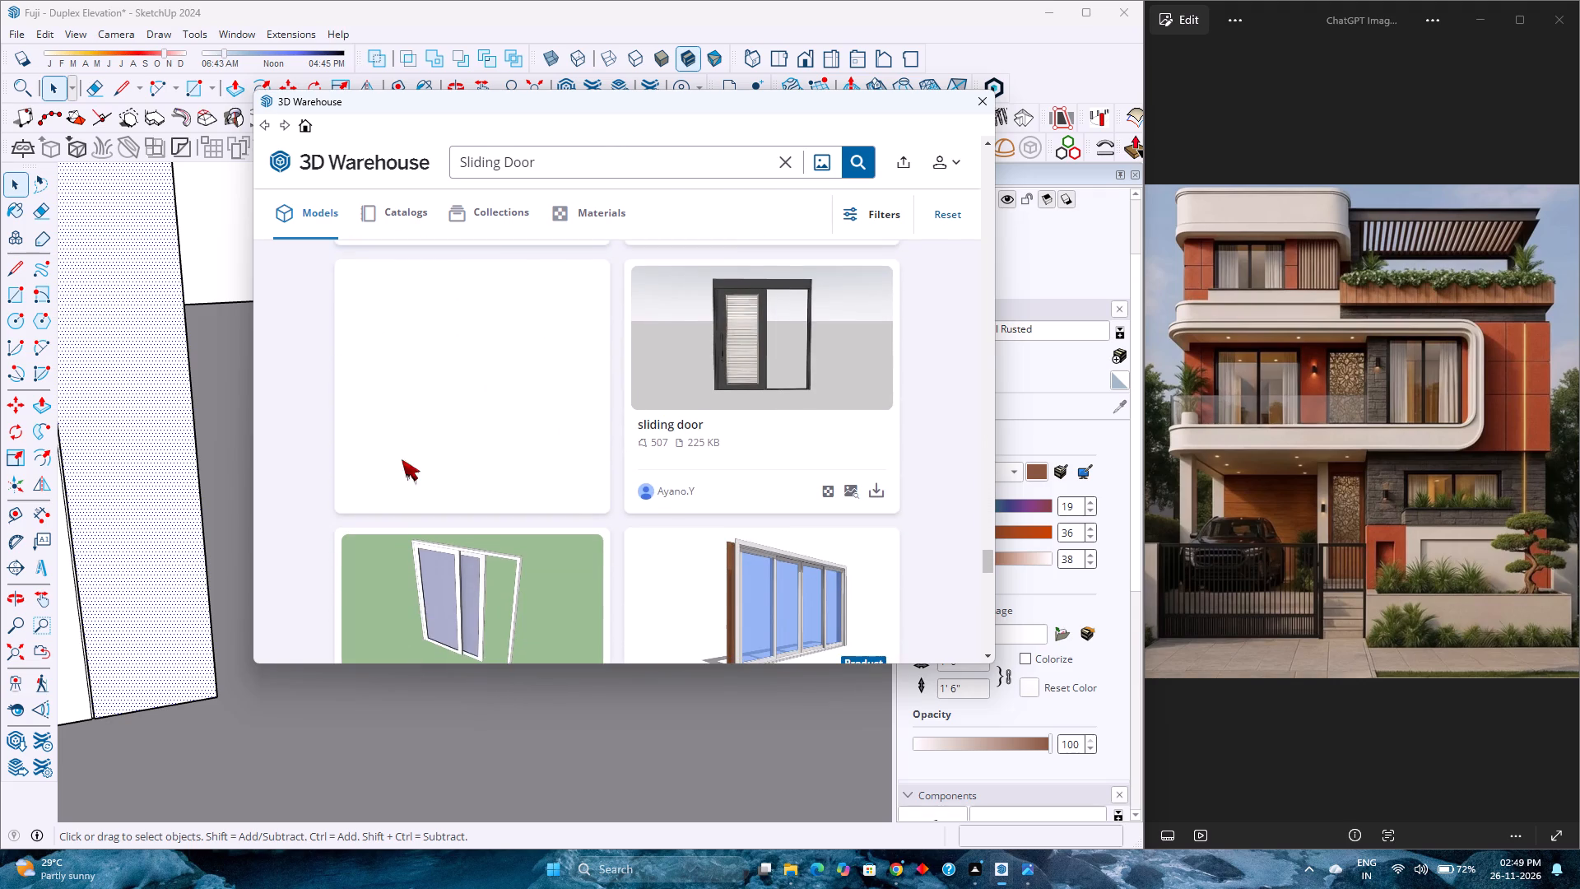
{"action": "scroll", "coordinate": [505, 457], "scroll_direction": "down", "scroll_amount": 19}
{"action": "scroll", "coordinate": [530, 459], "scroll_direction": "down", "scroll_amount": 3}
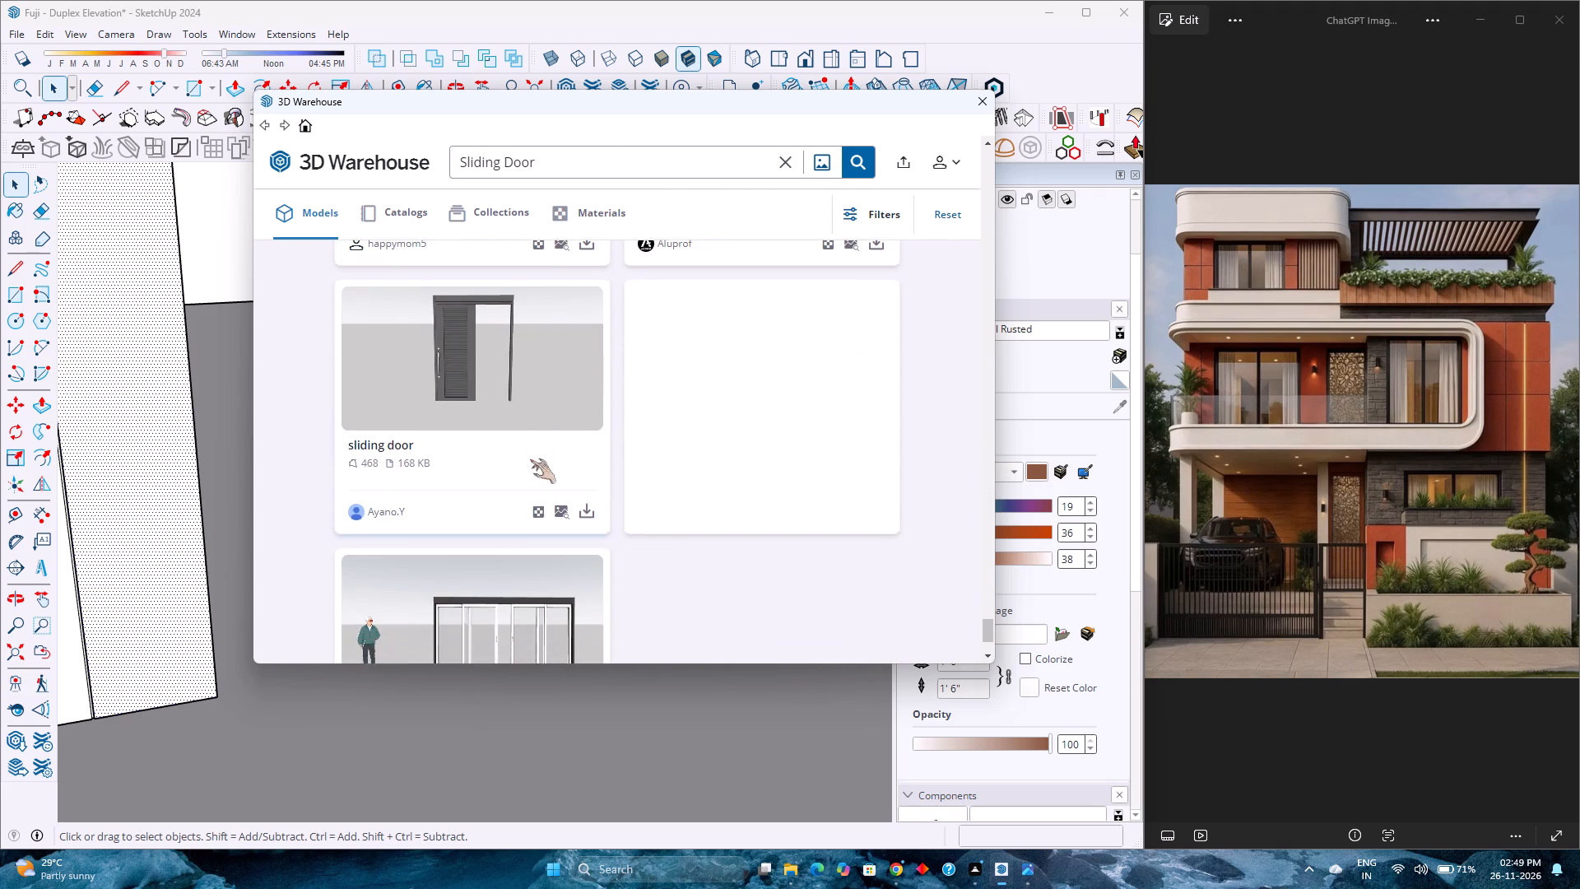
{"action": "scroll", "coordinate": [530, 459], "scroll_direction": "down", "scroll_amount": 11}
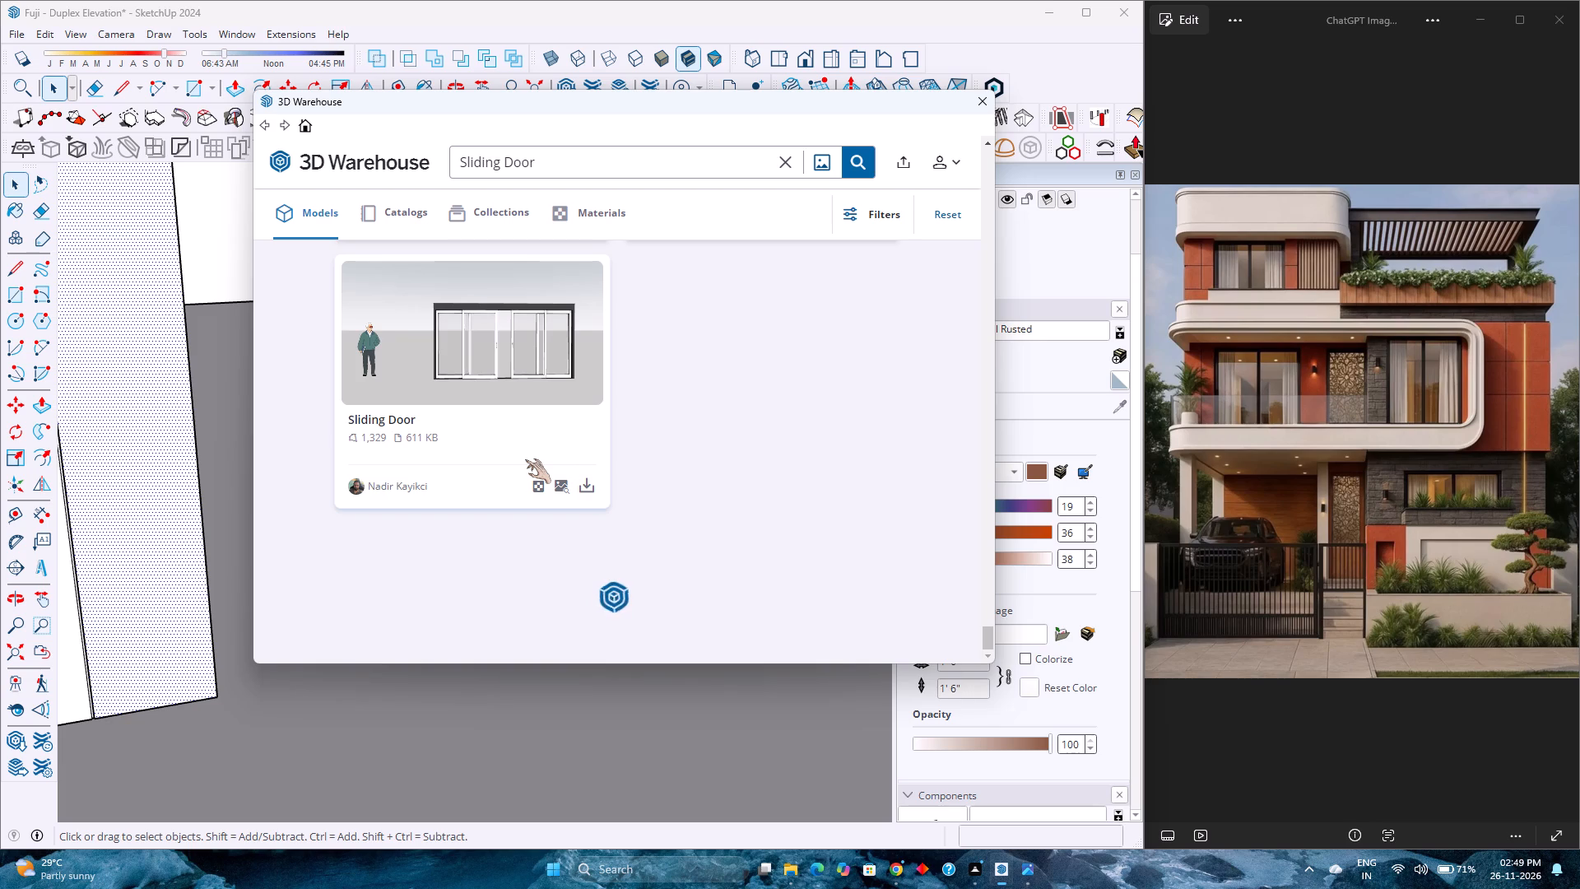
{"action": "scroll", "coordinate": [530, 454], "scroll_direction": "down", "scroll_amount": 3}
{"action": "scroll", "coordinate": [691, 474], "scroll_direction": "down", "scroll_amount": 3}
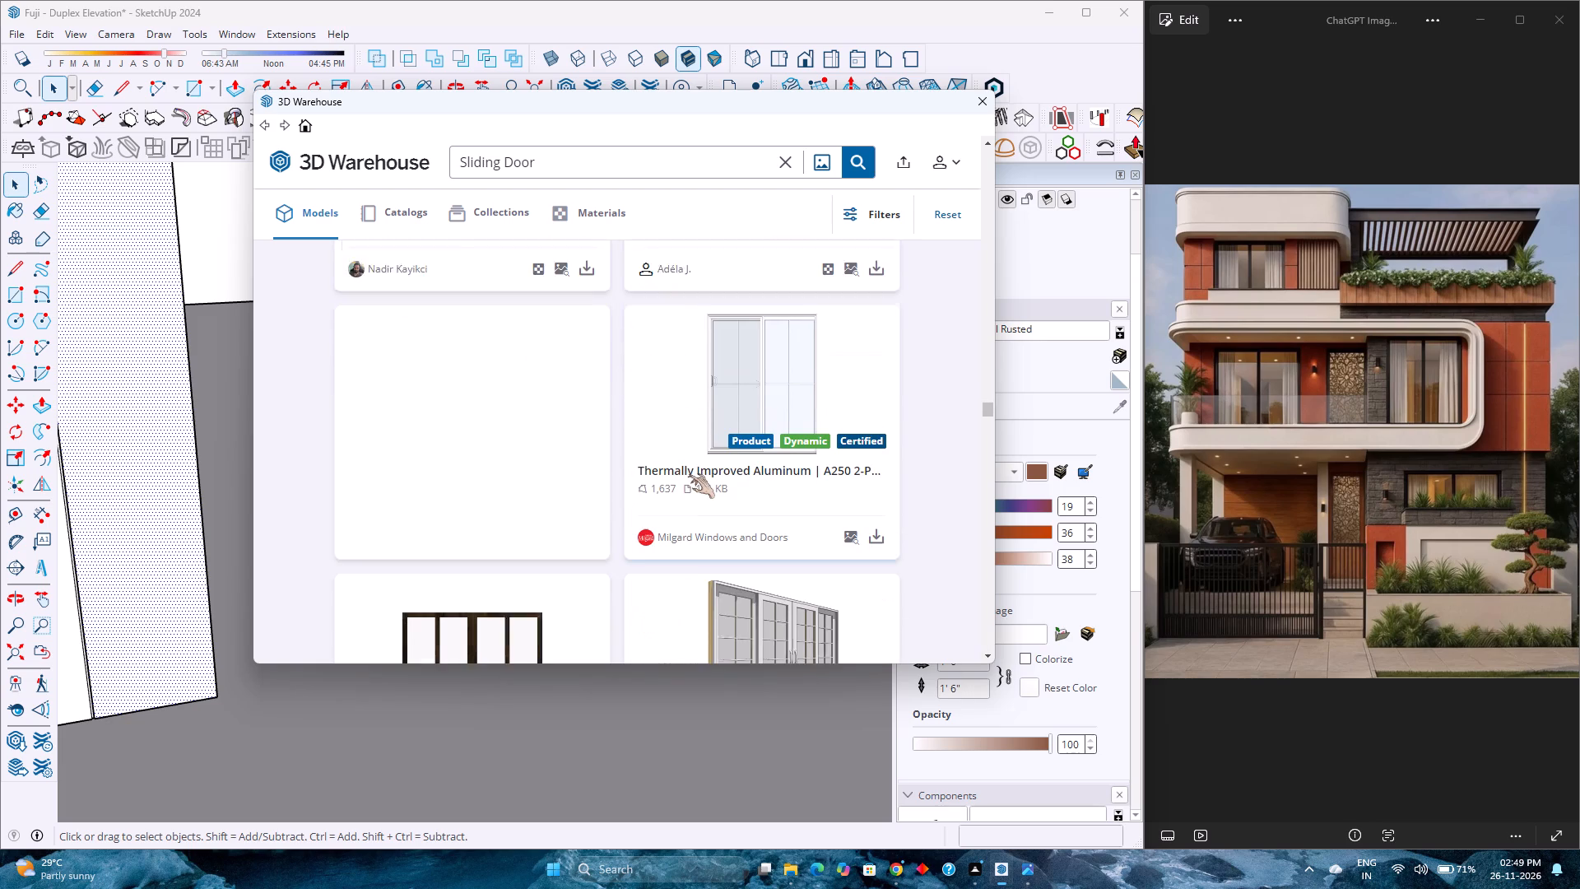
{"action": "scroll", "coordinate": [681, 472], "scroll_direction": "down", "scroll_amount": 3}
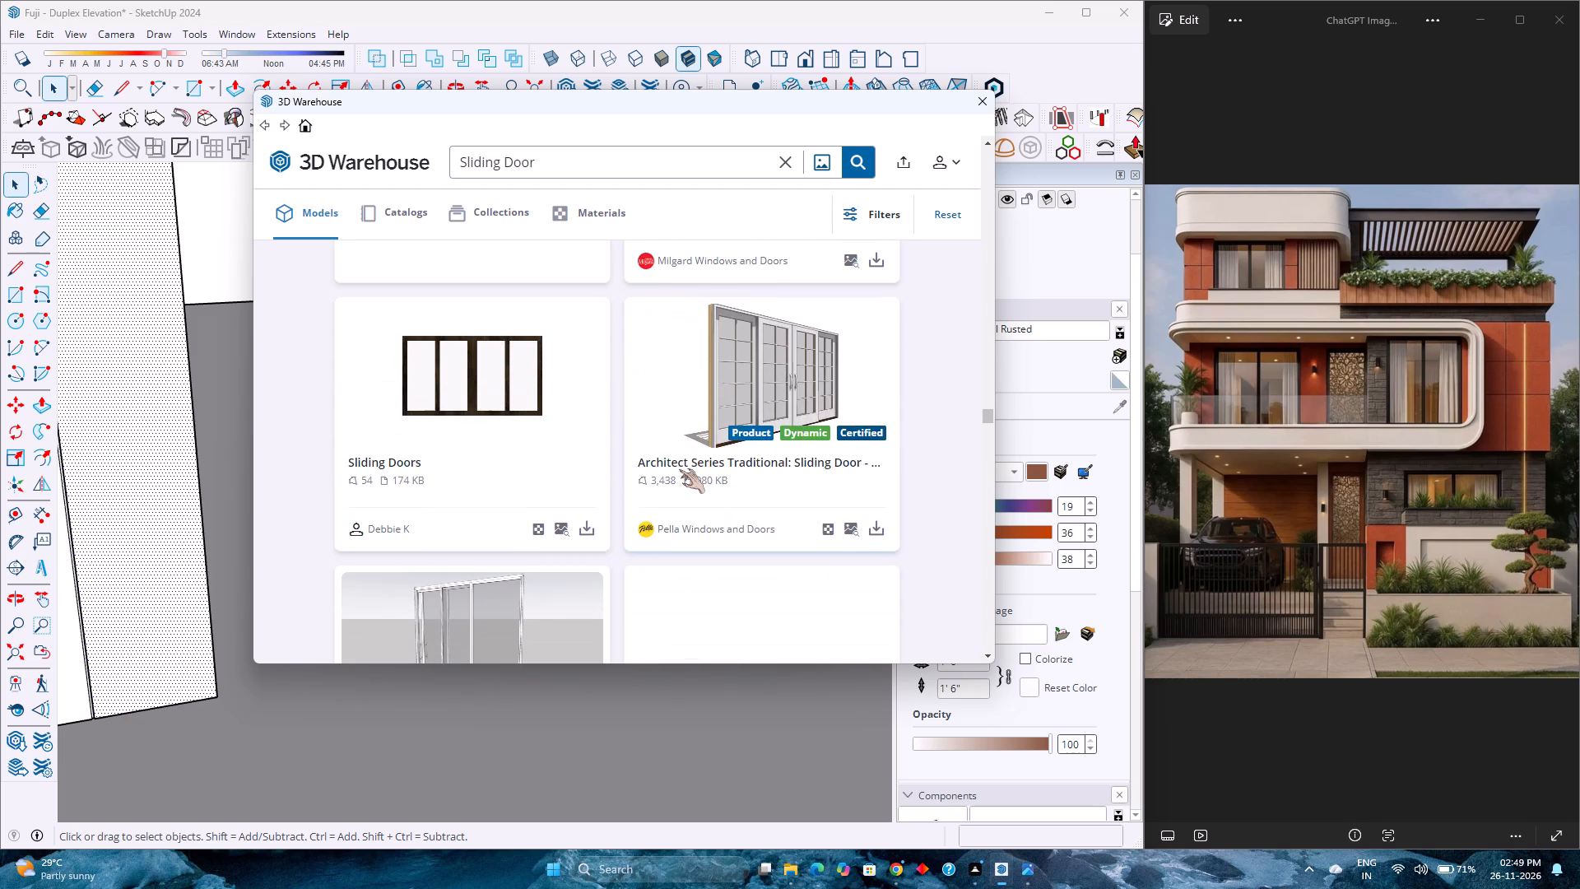
{"action": "scroll", "coordinate": [679, 469], "scroll_direction": "down", "scroll_amount": 20}
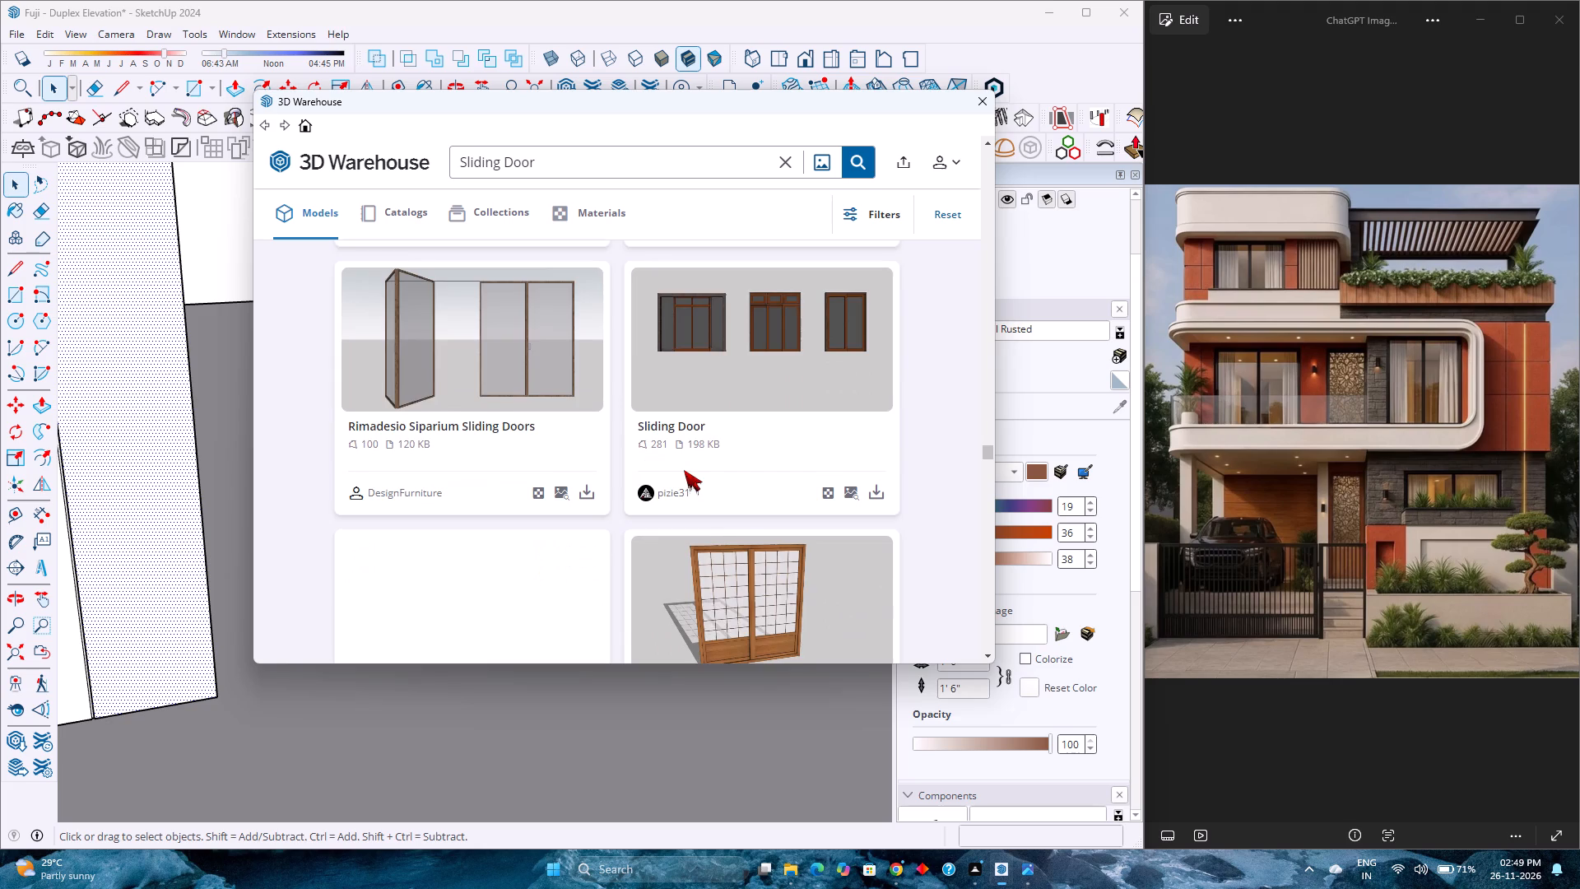
{"action": "scroll", "coordinate": [684, 470], "scroll_direction": "down", "scroll_amount": 10}
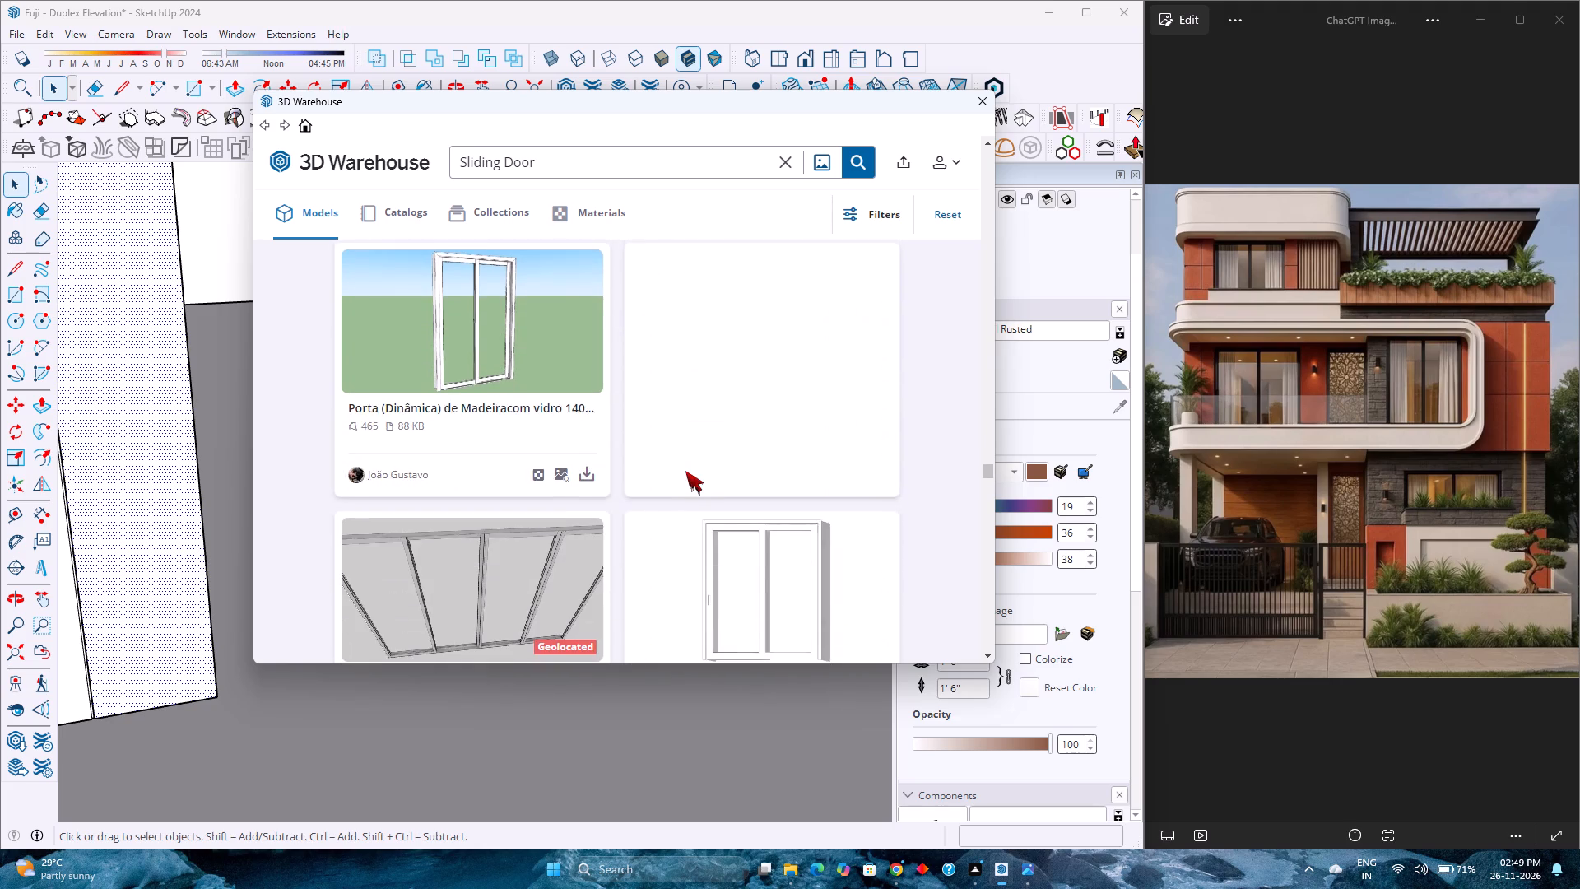
{"action": "scroll", "coordinate": [686, 471], "scroll_direction": "down", "scroll_amount": 10}
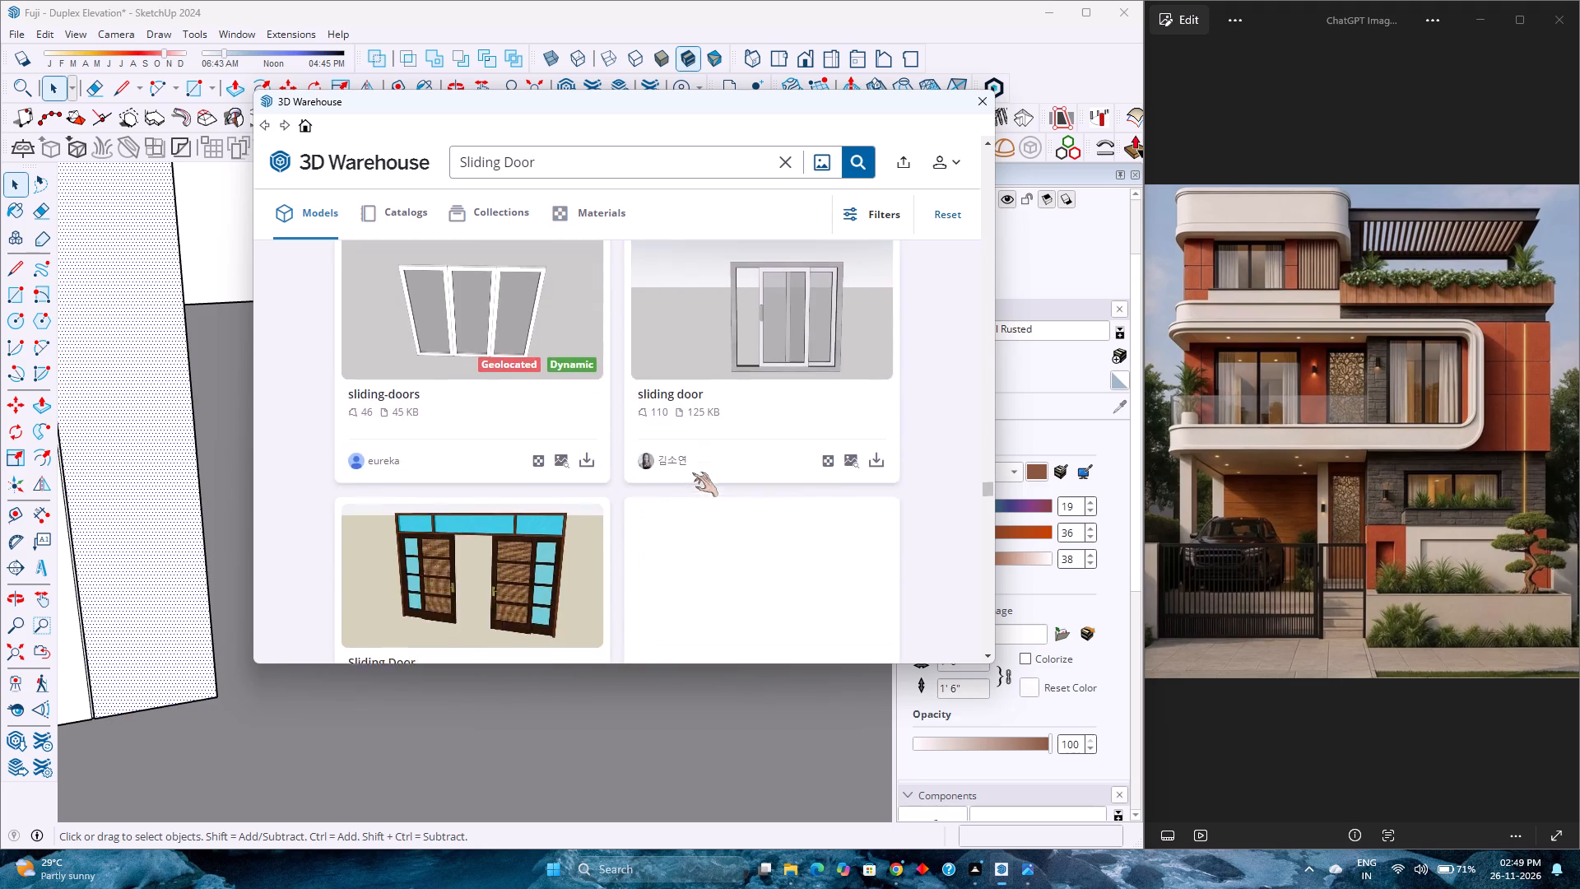
{"action": "scroll", "coordinate": [692, 472], "scroll_direction": "down", "scroll_amount": 10}
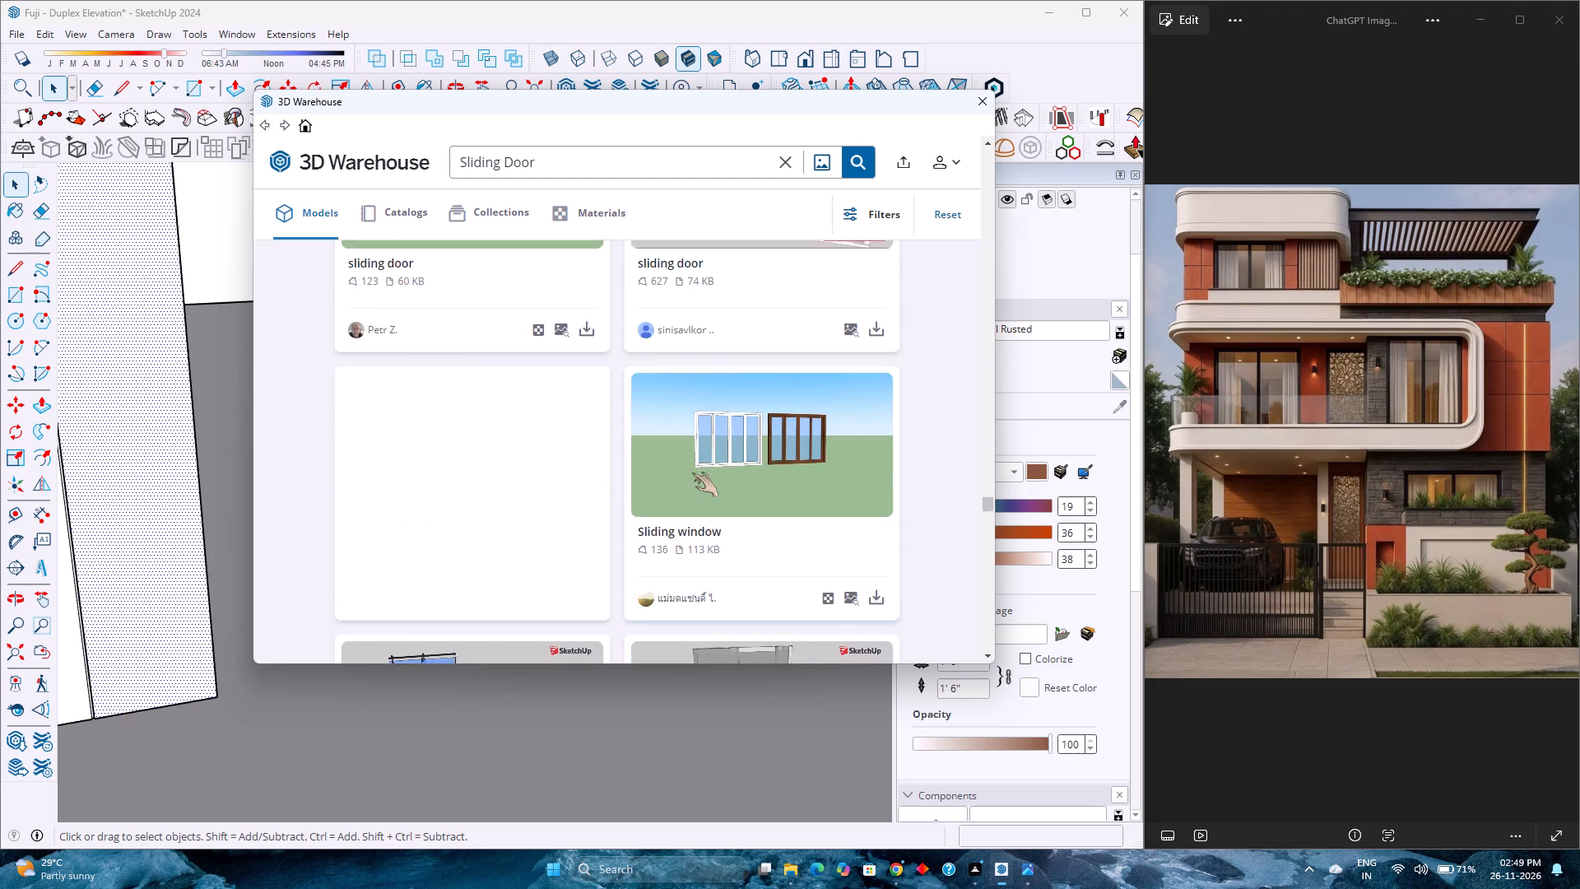
{"action": "scroll", "coordinate": [692, 472], "scroll_direction": "down", "scroll_amount": 8}
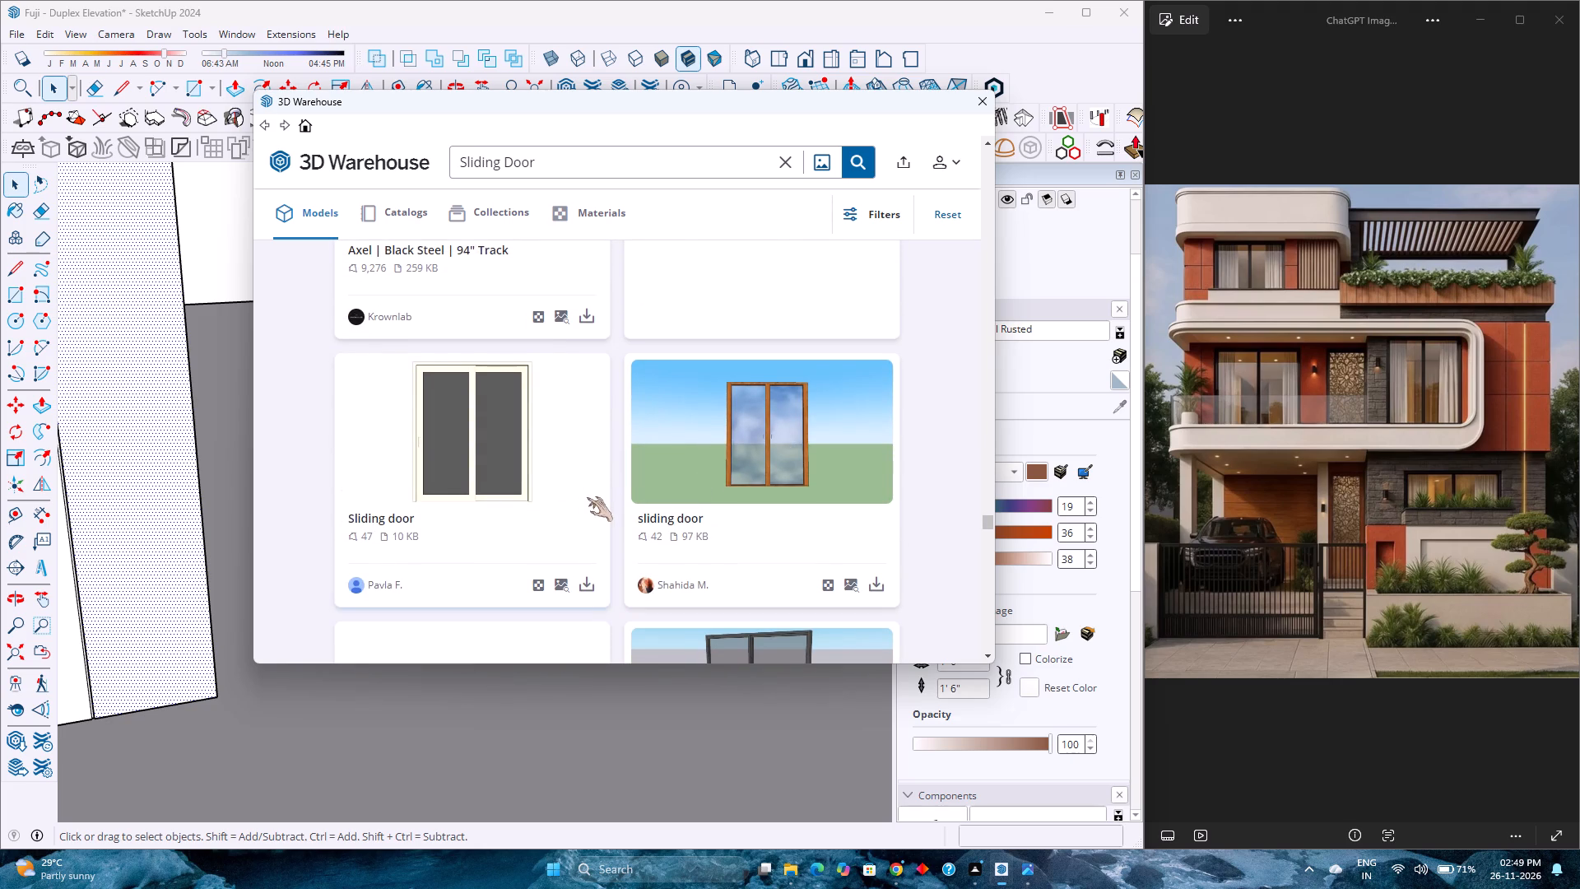
{"action": "scroll", "coordinate": [588, 497], "scroll_direction": "down", "scroll_amount": 4}
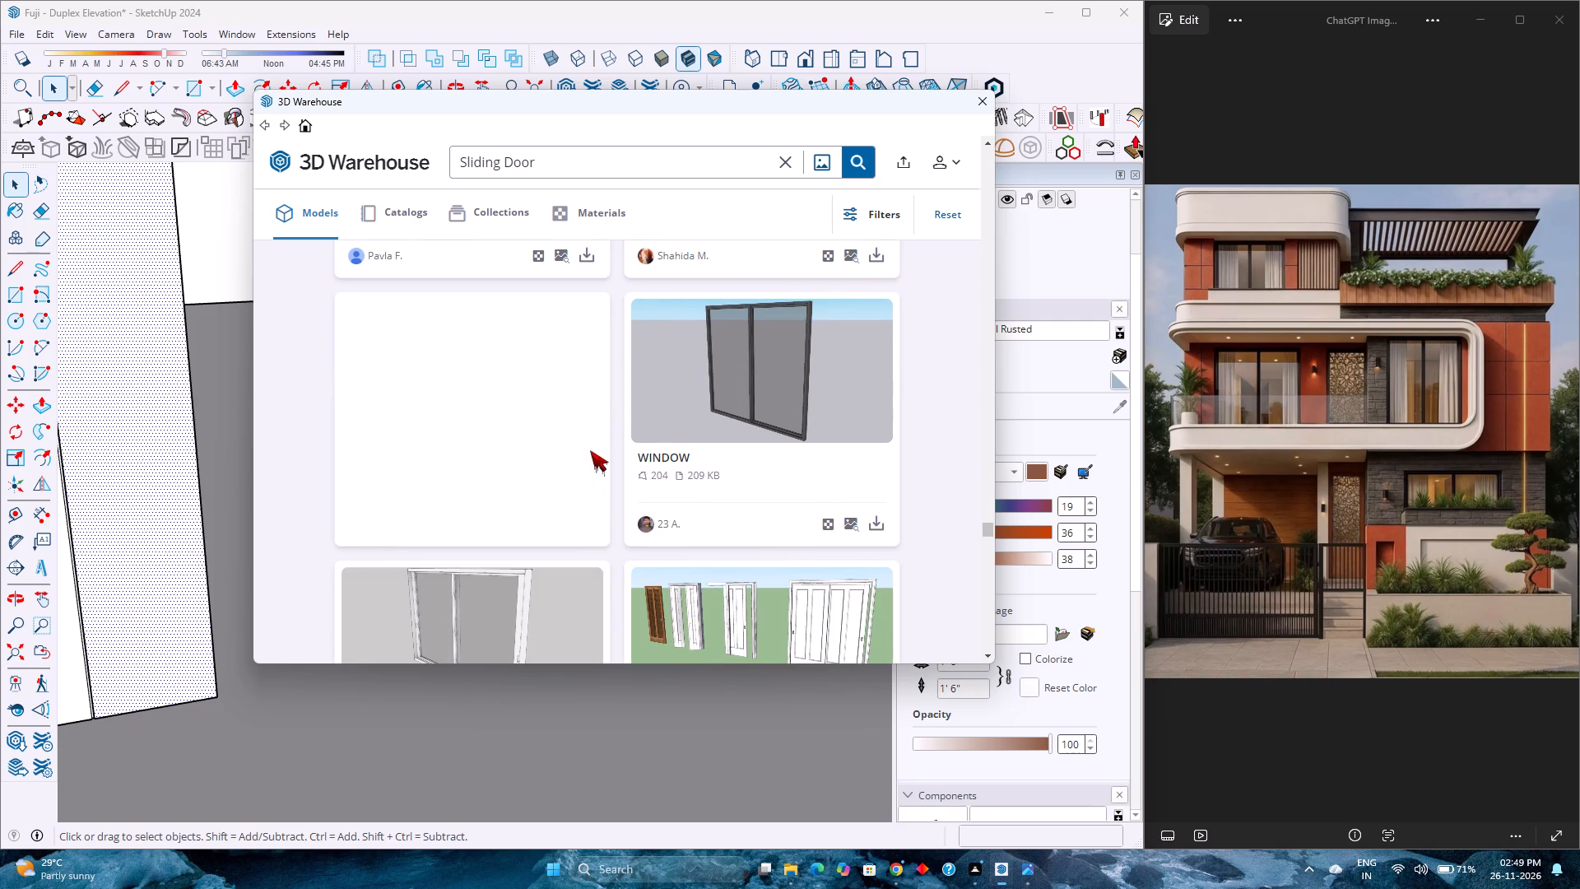
{"action": "scroll", "coordinate": [589, 435], "scroll_direction": "down", "scroll_amount": 2}
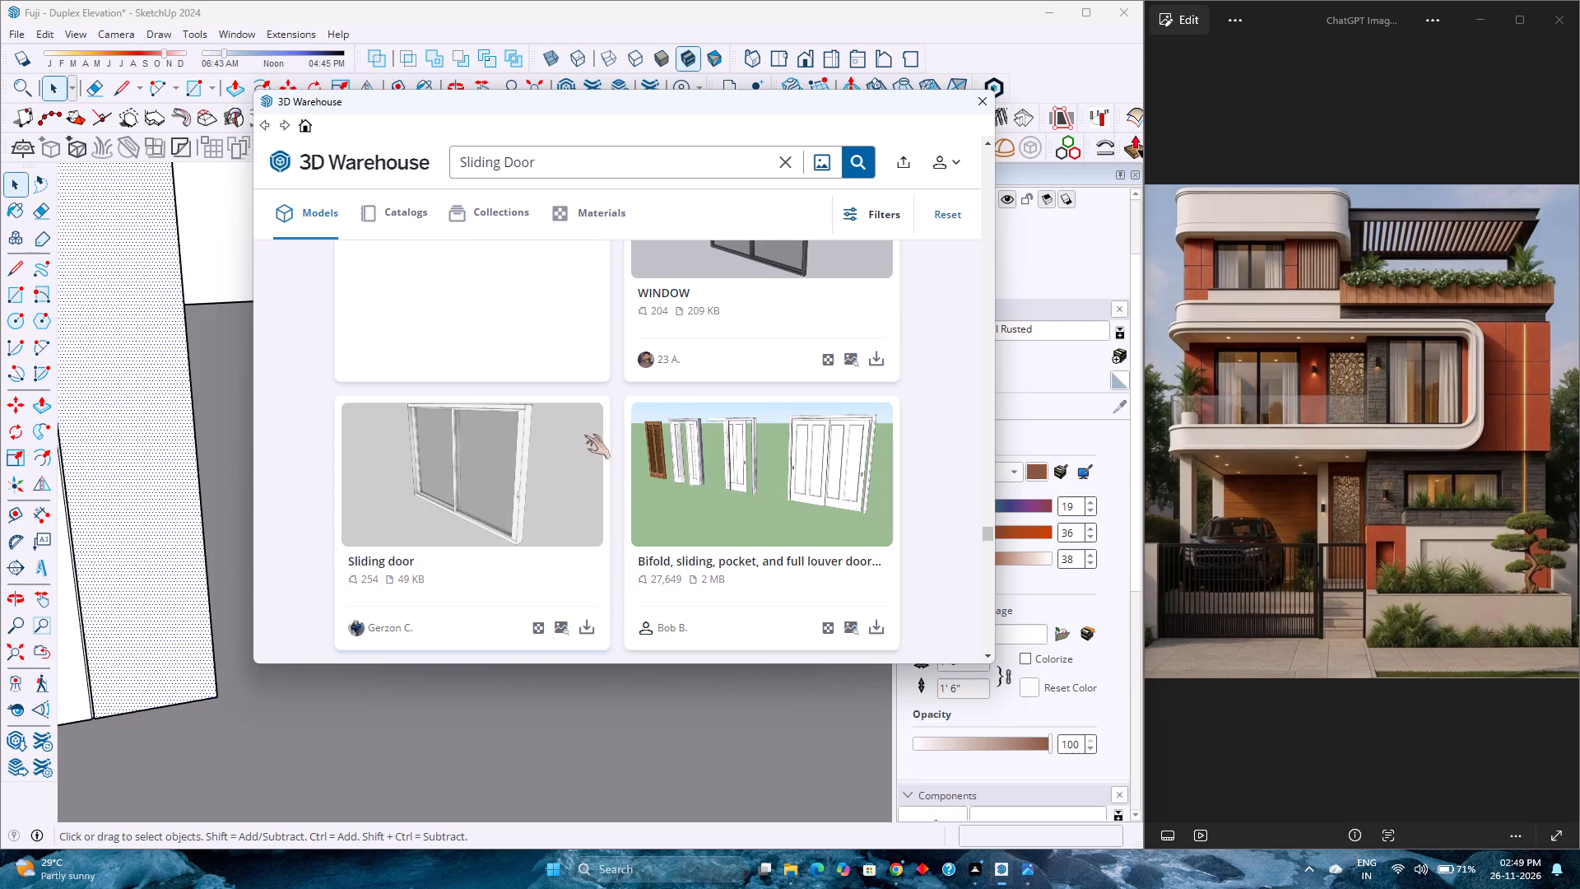
{"action": "scroll", "coordinate": [584, 435], "scroll_direction": "down", "scroll_amount": 8}
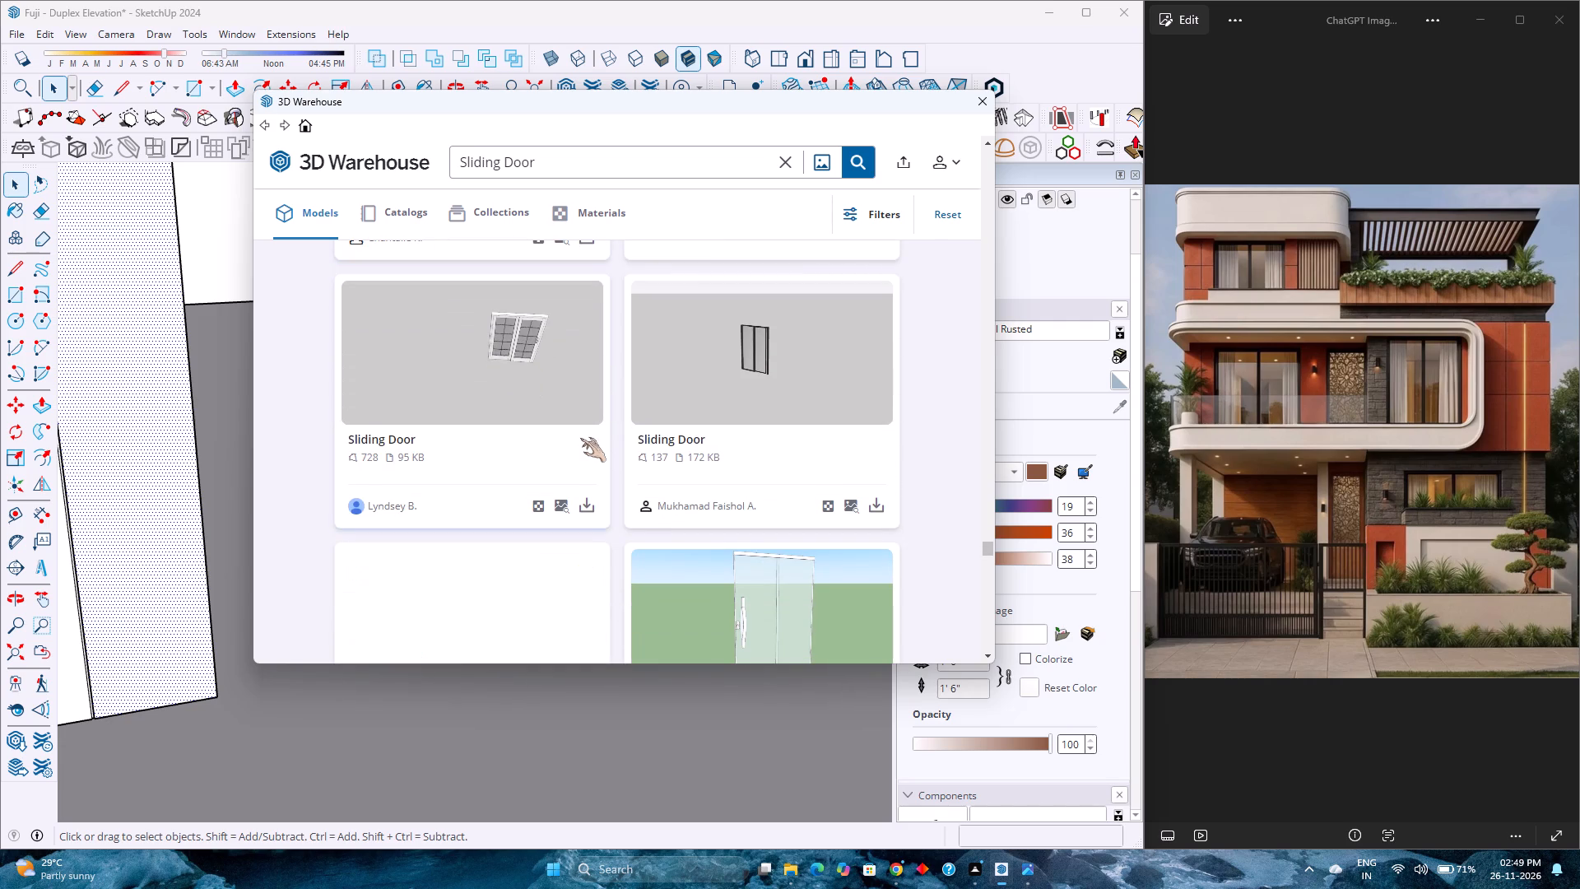
{"action": "scroll", "coordinate": [580, 449], "scroll_direction": "down", "scroll_amount": 9}
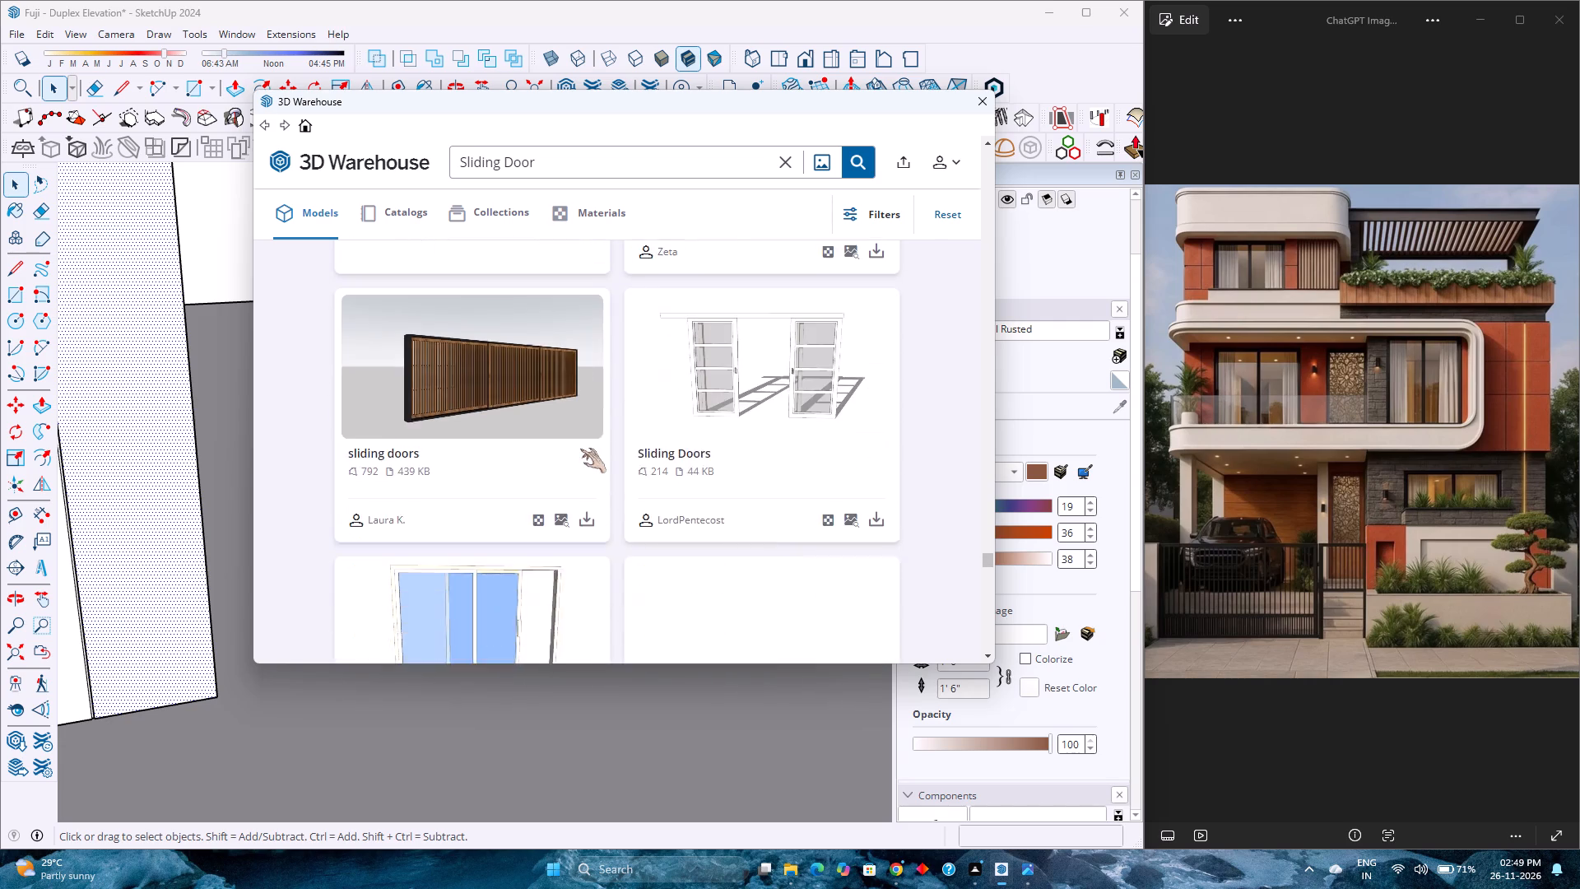
{"action": "scroll", "coordinate": [580, 449], "scroll_direction": "down", "scroll_amount": 5}
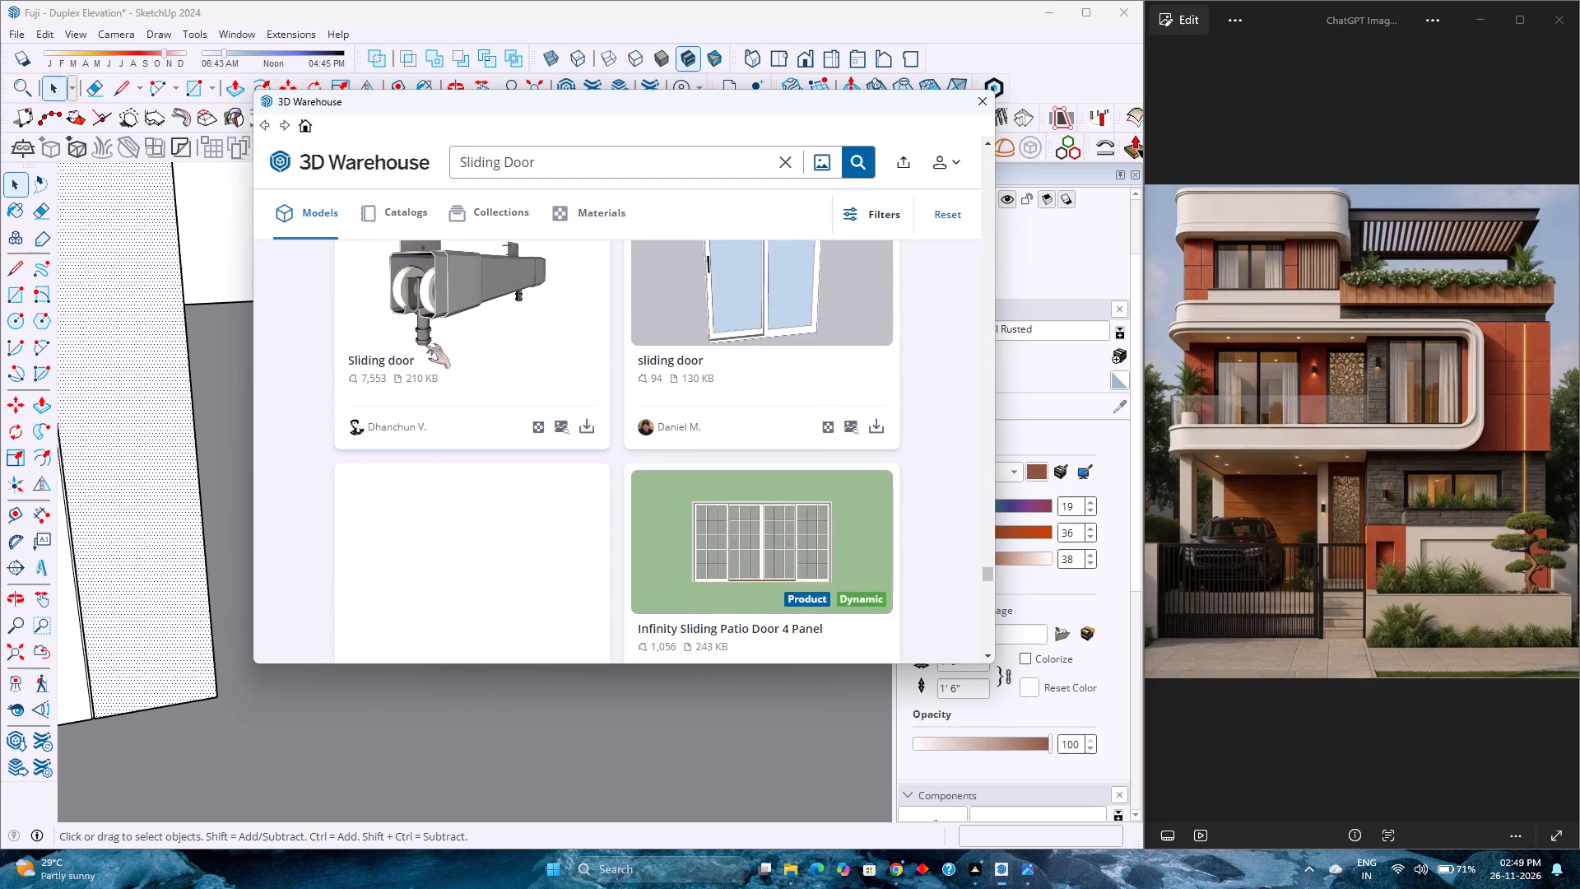
{"action": "scroll", "coordinate": [431, 351], "scroll_direction": "down", "scroll_amount": 2}
{"action": "scroll", "coordinate": [527, 397], "scroll_direction": "down", "scroll_amount": 3}
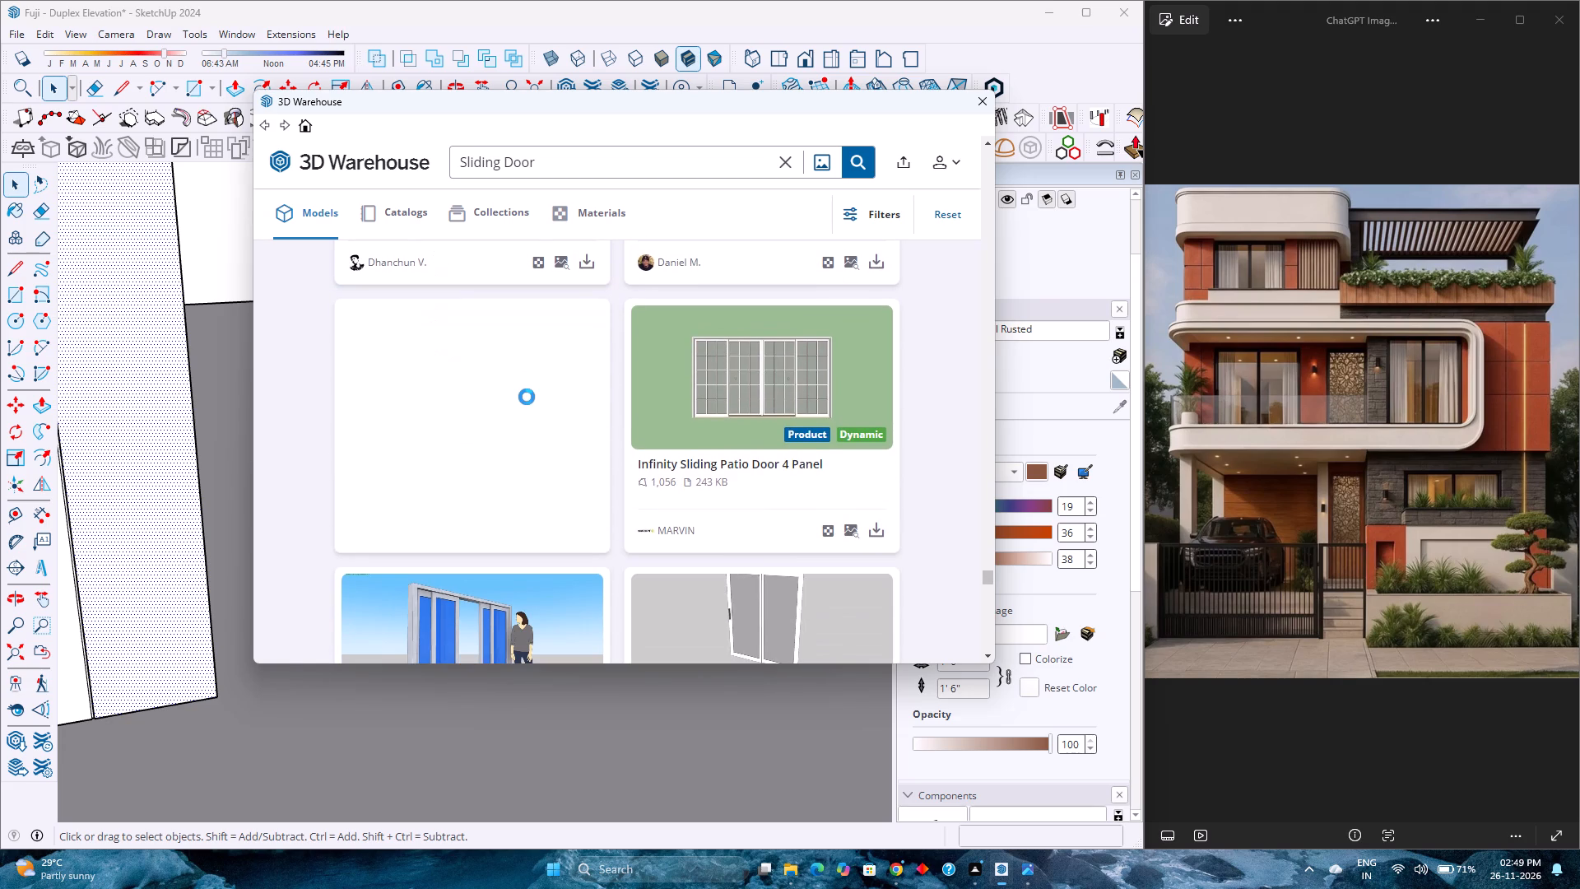
{"action": "scroll", "coordinate": [694, 441], "scroll_direction": "down", "scroll_amount": 4}
{"action": "scroll", "coordinate": [689, 495], "scroll_direction": "up", "scroll_amount": 4}
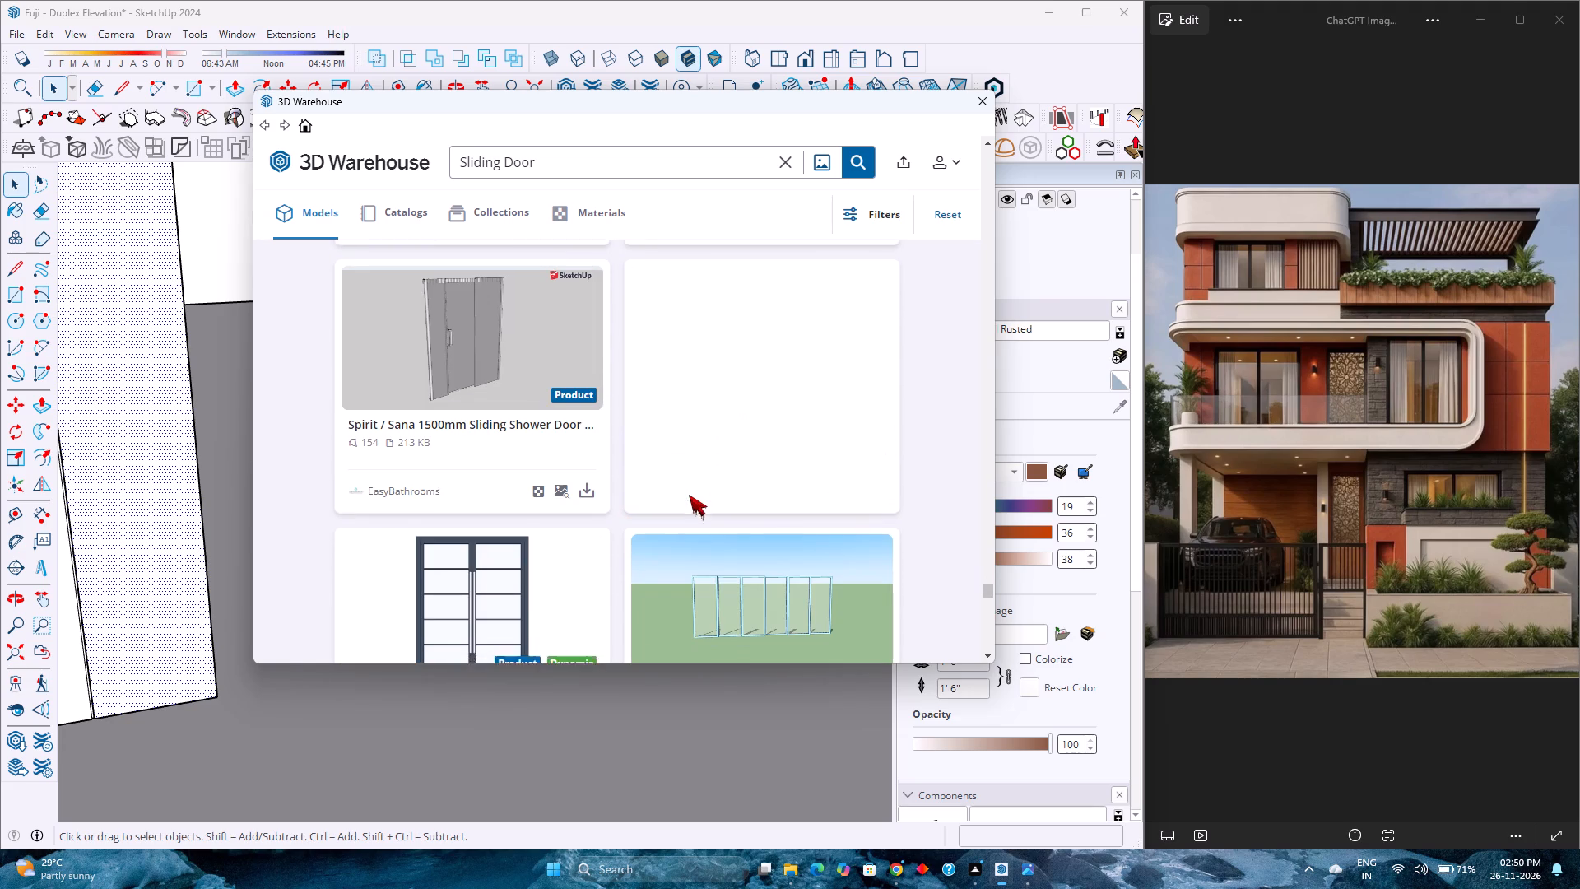
{"action": "scroll", "coordinate": [627, 489], "scroll_direction": "down", "scroll_amount": 5}
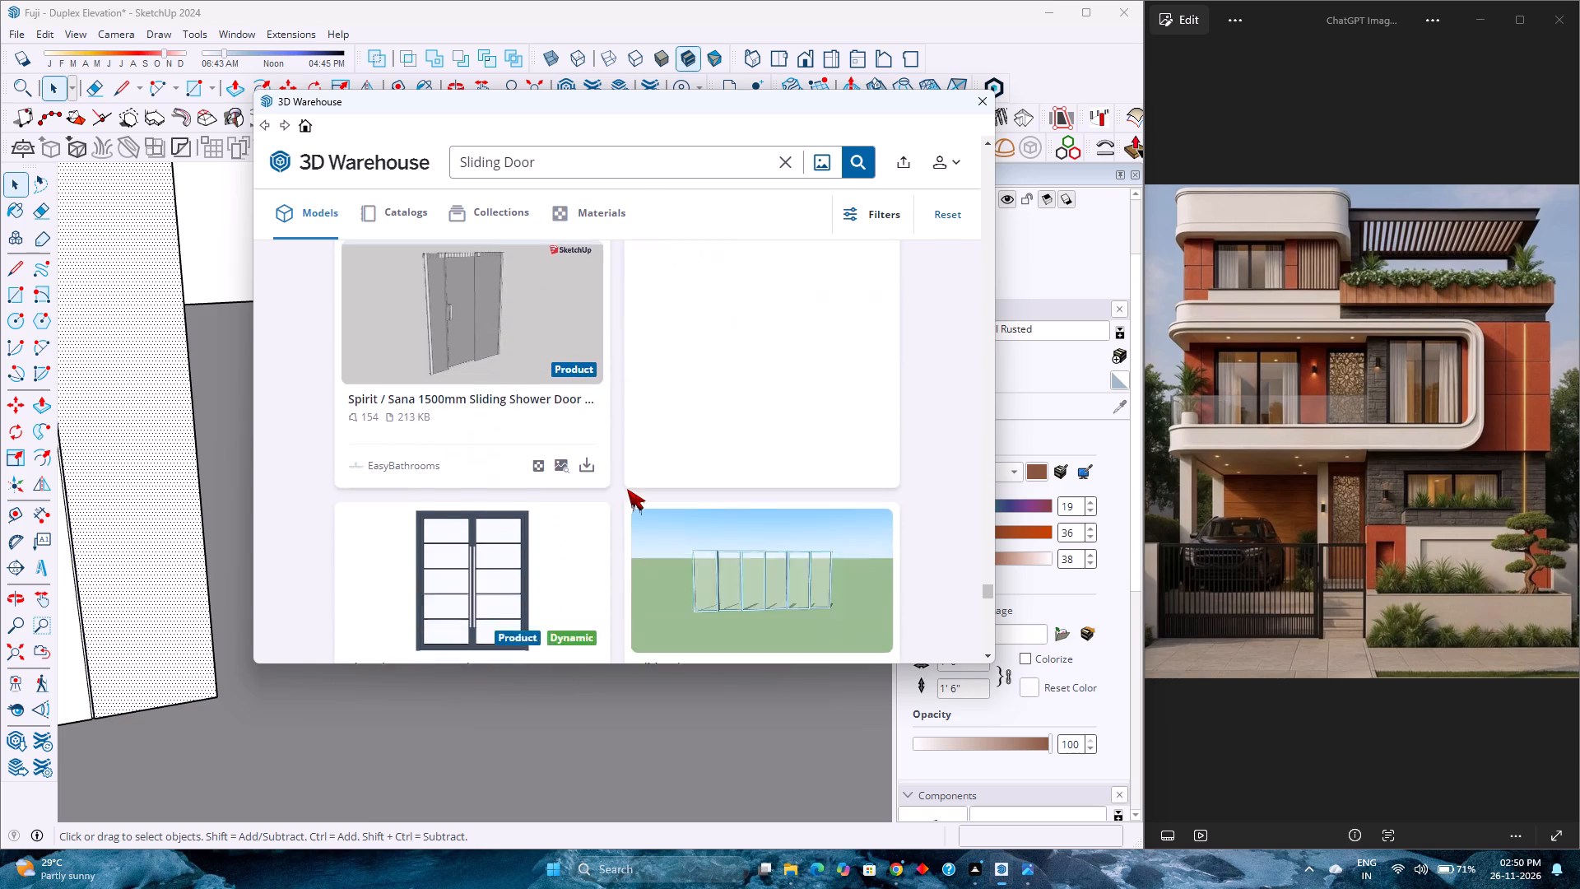
{"action": "scroll", "coordinate": [627, 489], "scroll_direction": "down", "scroll_amount": 9}
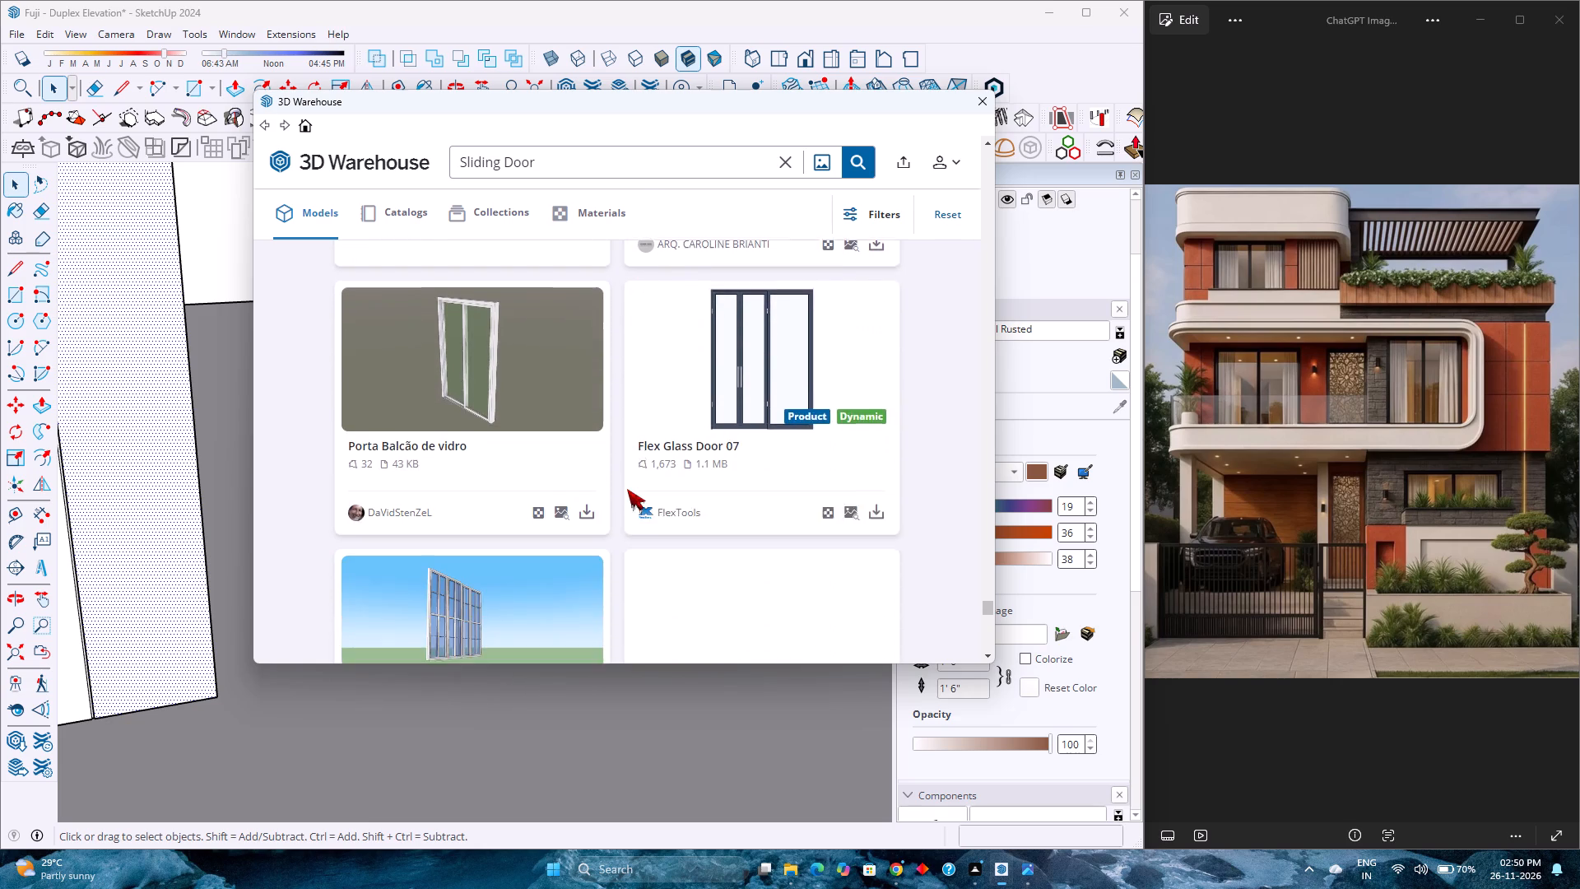
Browse further through the Sliding Door results for a dark-framed two-panel glass door matching the reference's first-floor balcony door.
{"action": "scroll", "coordinate": [627, 489], "scroll_direction": "down", "scroll_amount": 9}
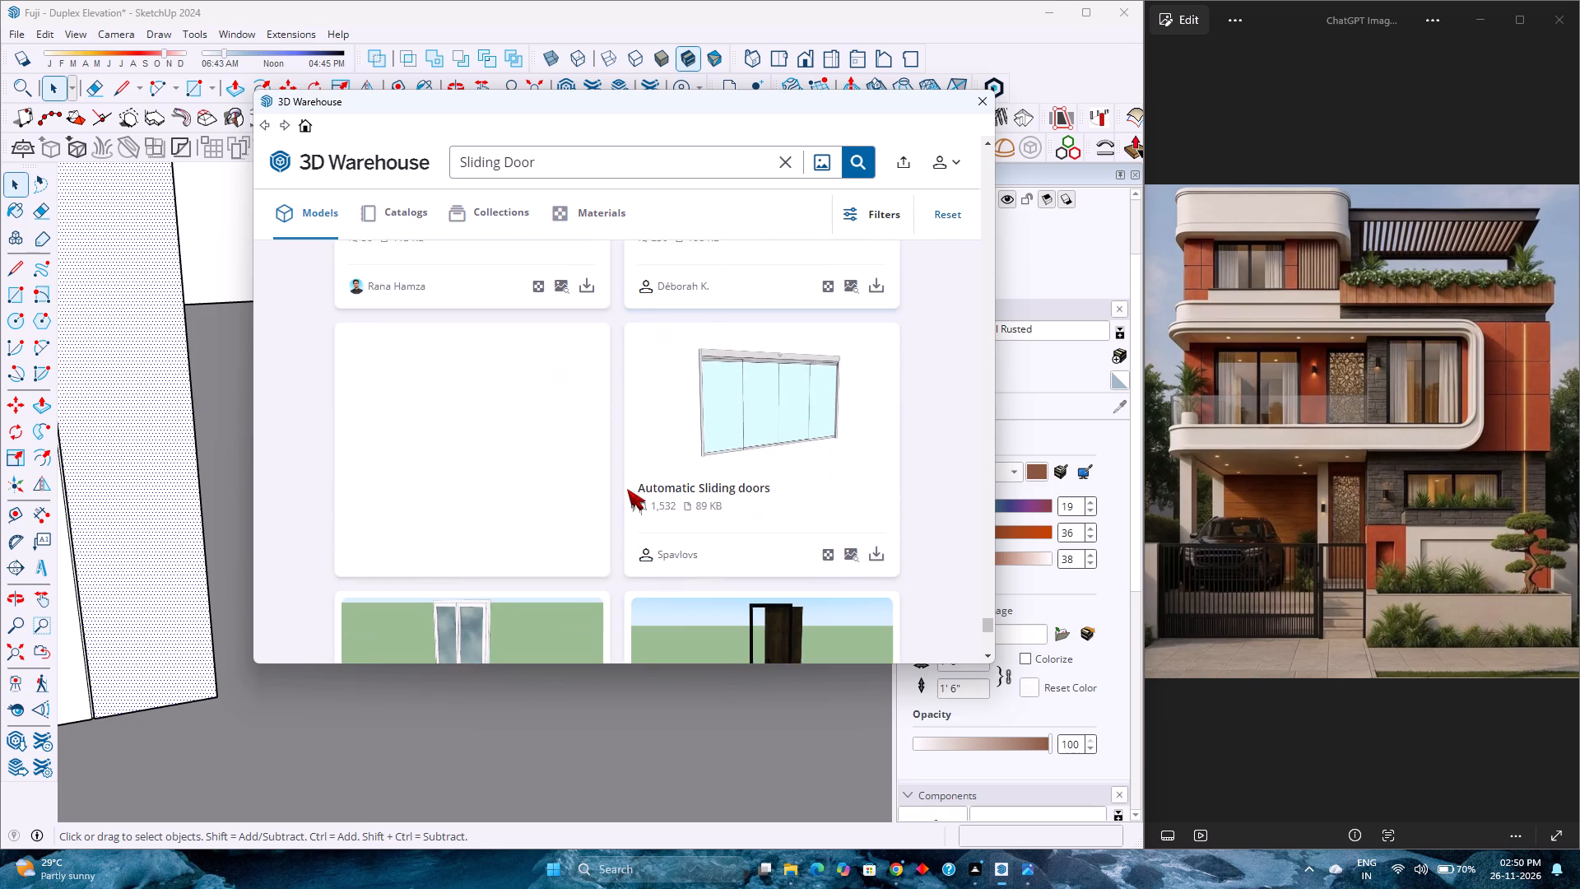
{"action": "scroll", "coordinate": [627, 489], "scroll_direction": "down", "scroll_amount": 6}
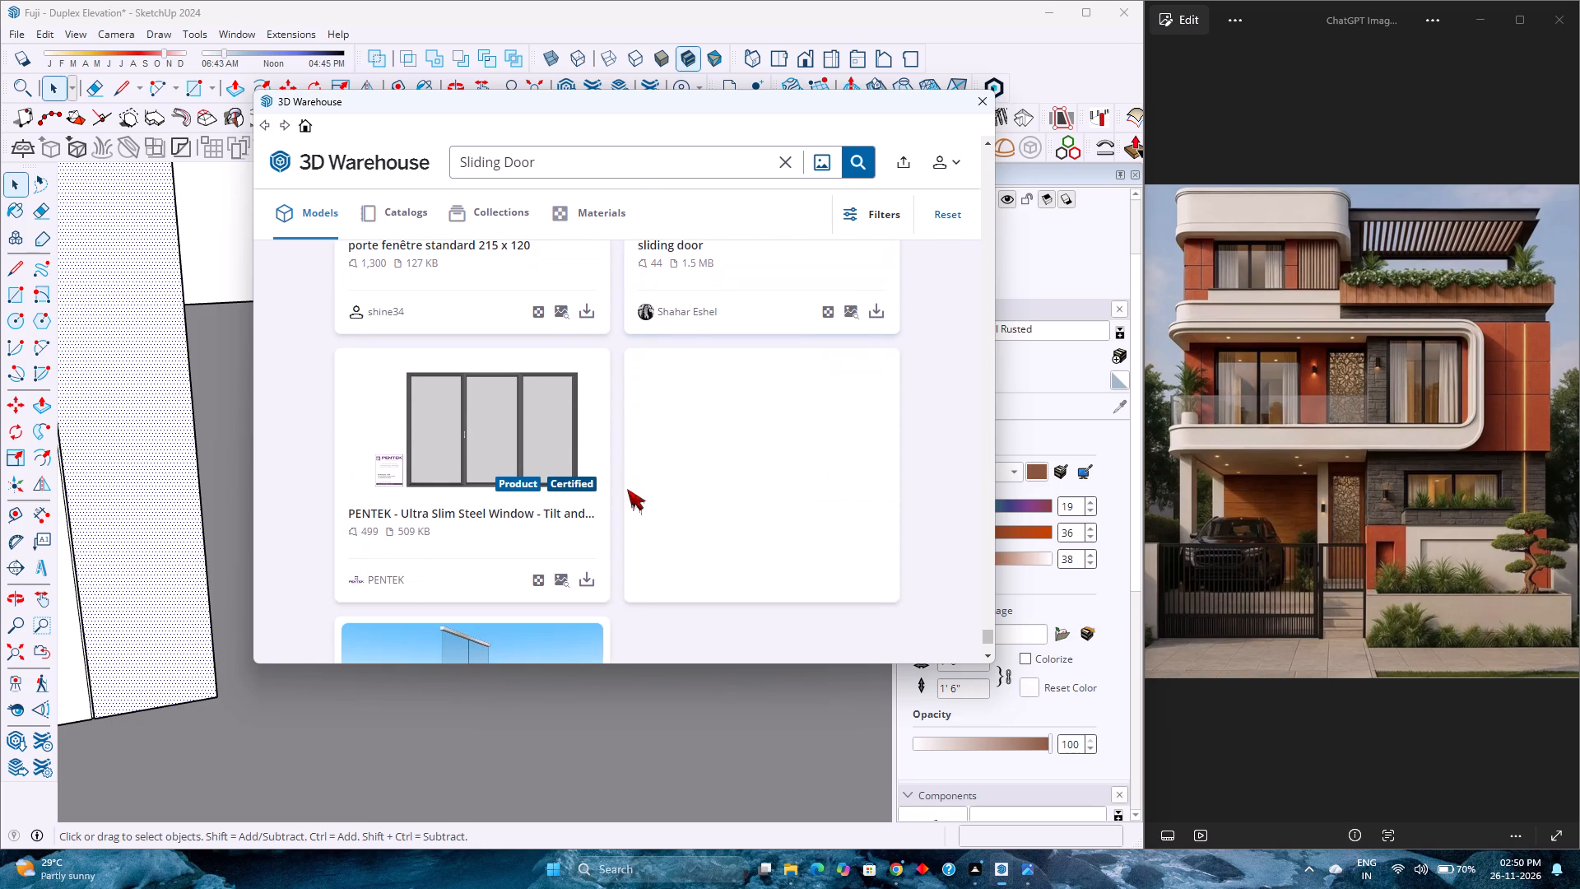
{"action": "scroll", "coordinate": [627, 489], "scroll_direction": "down", "scroll_amount": 4}
{"action": "right_click", "coordinate": [627, 489]}
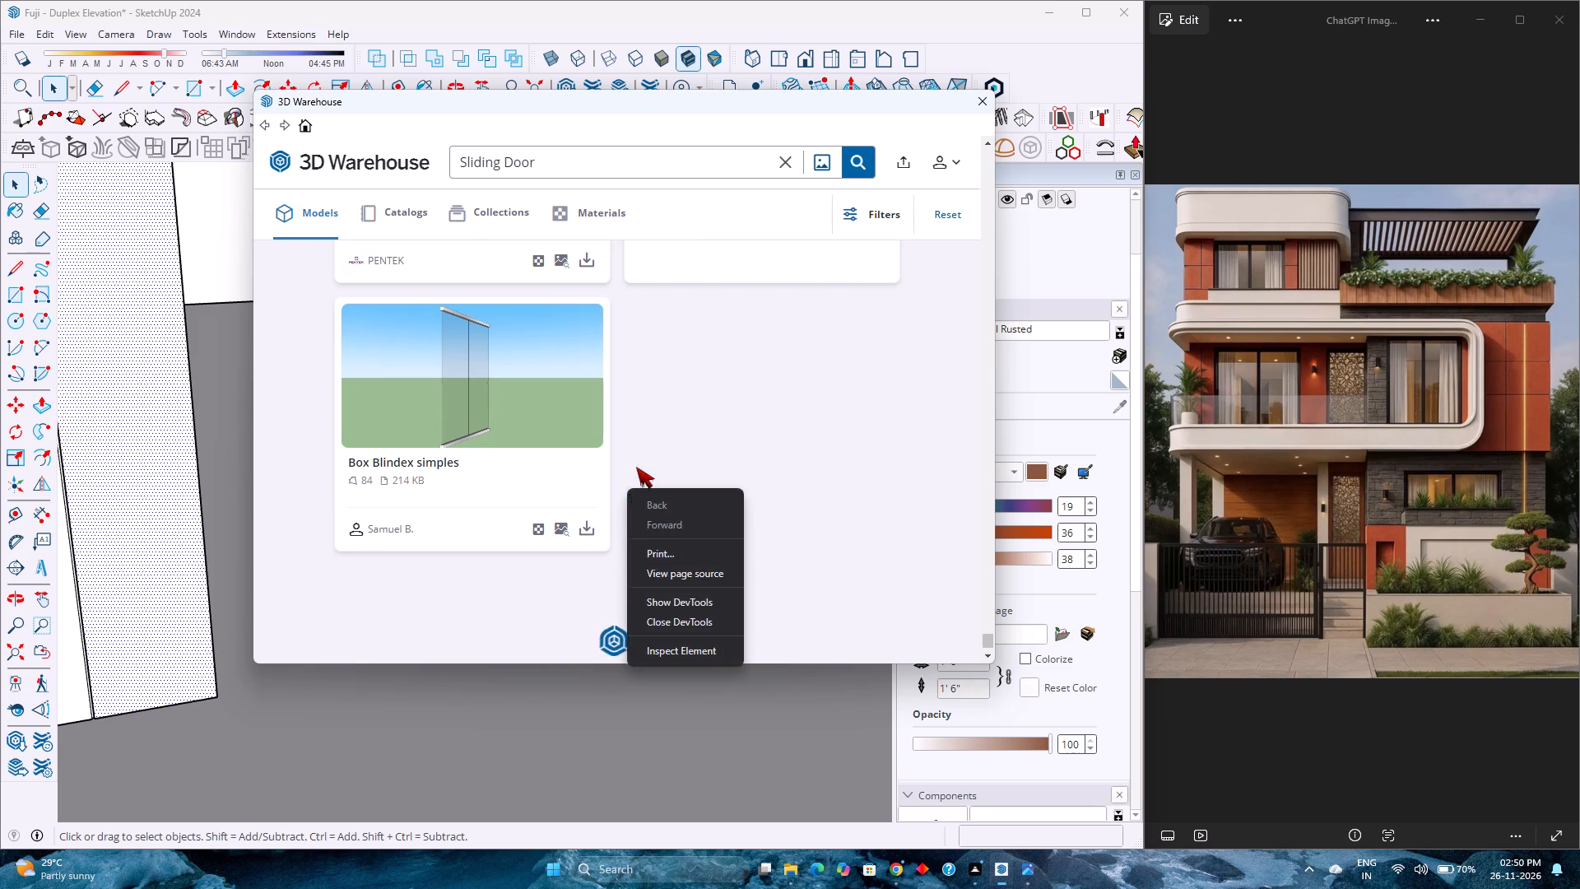
{"action": "left_click", "coordinate": [680, 427]}
{"action": "scroll", "coordinate": [628, 441], "scroll_direction": "down", "scroll_amount": 2}
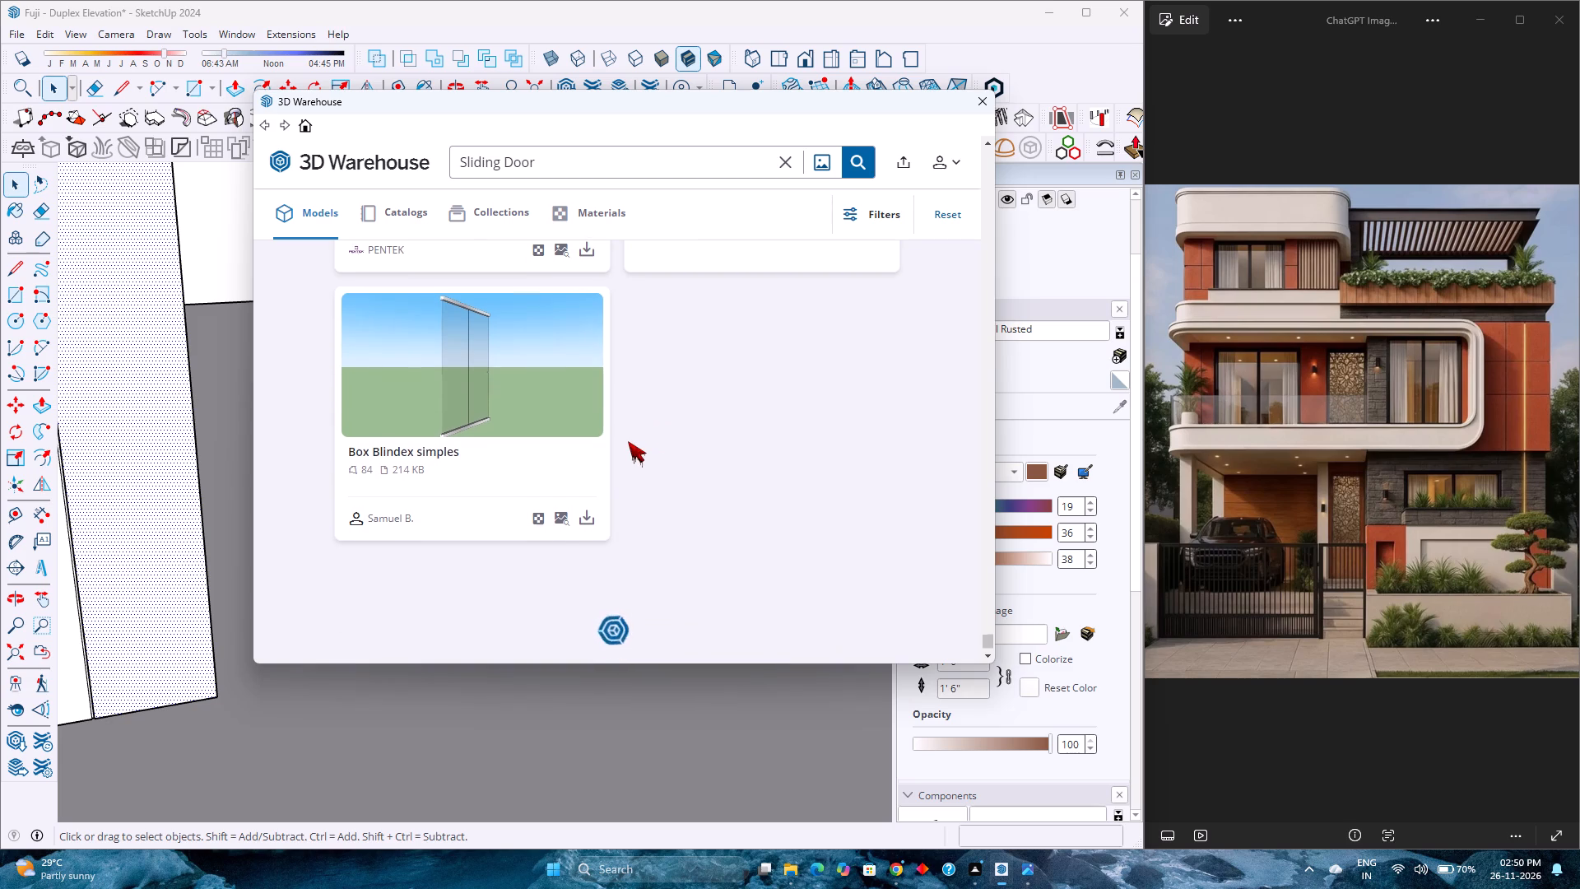
{"action": "scroll", "coordinate": [628, 441], "scroll_direction": "down", "scroll_amount": 8}
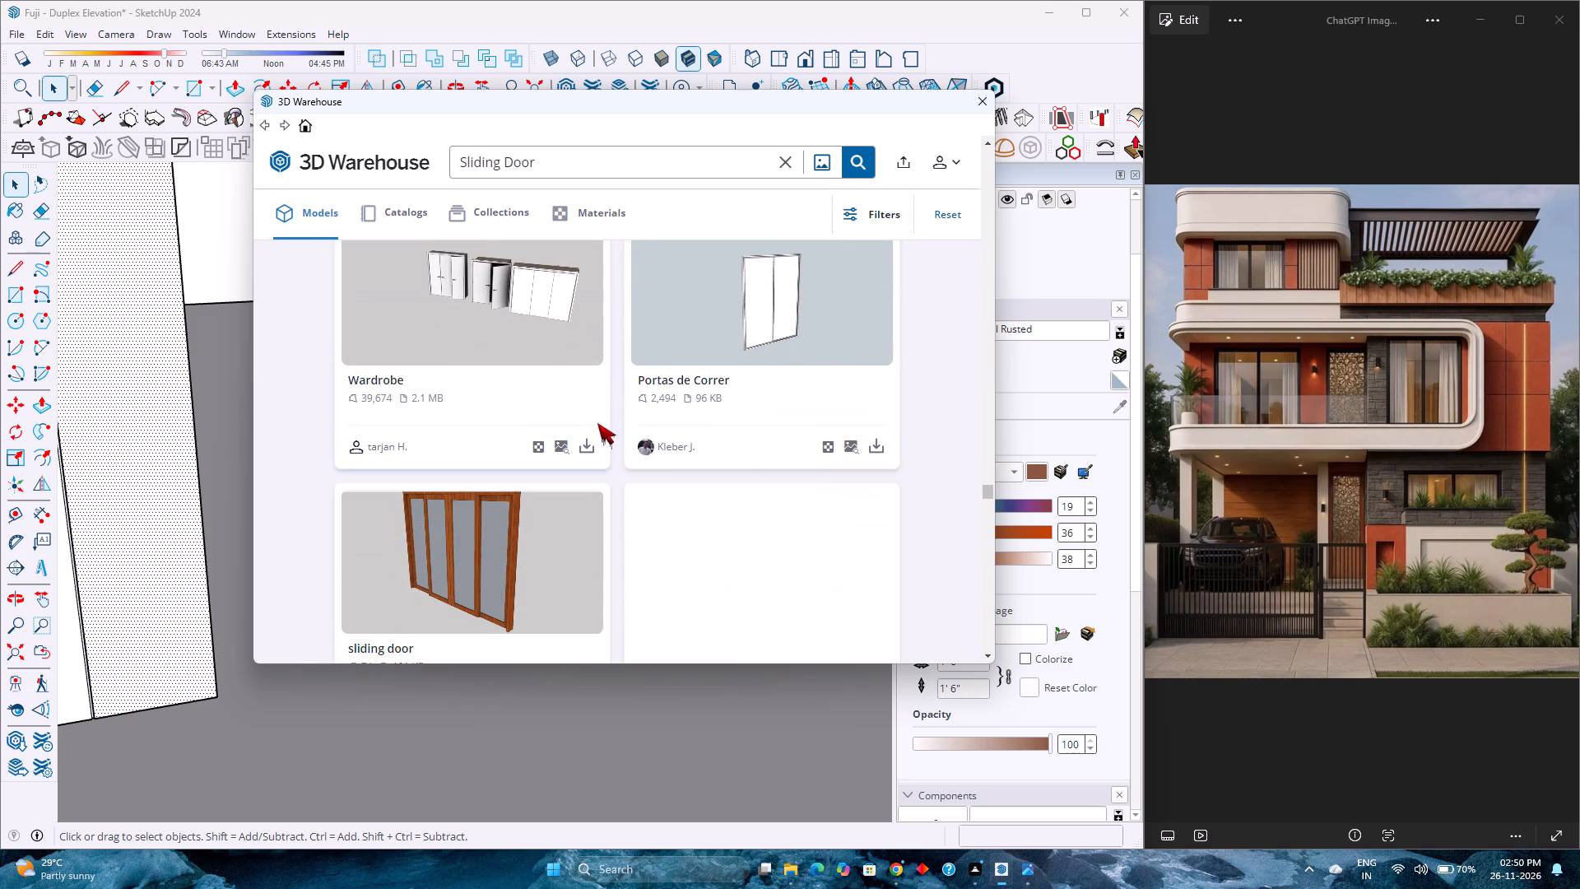
{"action": "scroll", "coordinate": [595, 423], "scroll_direction": "down", "scroll_amount": 12}
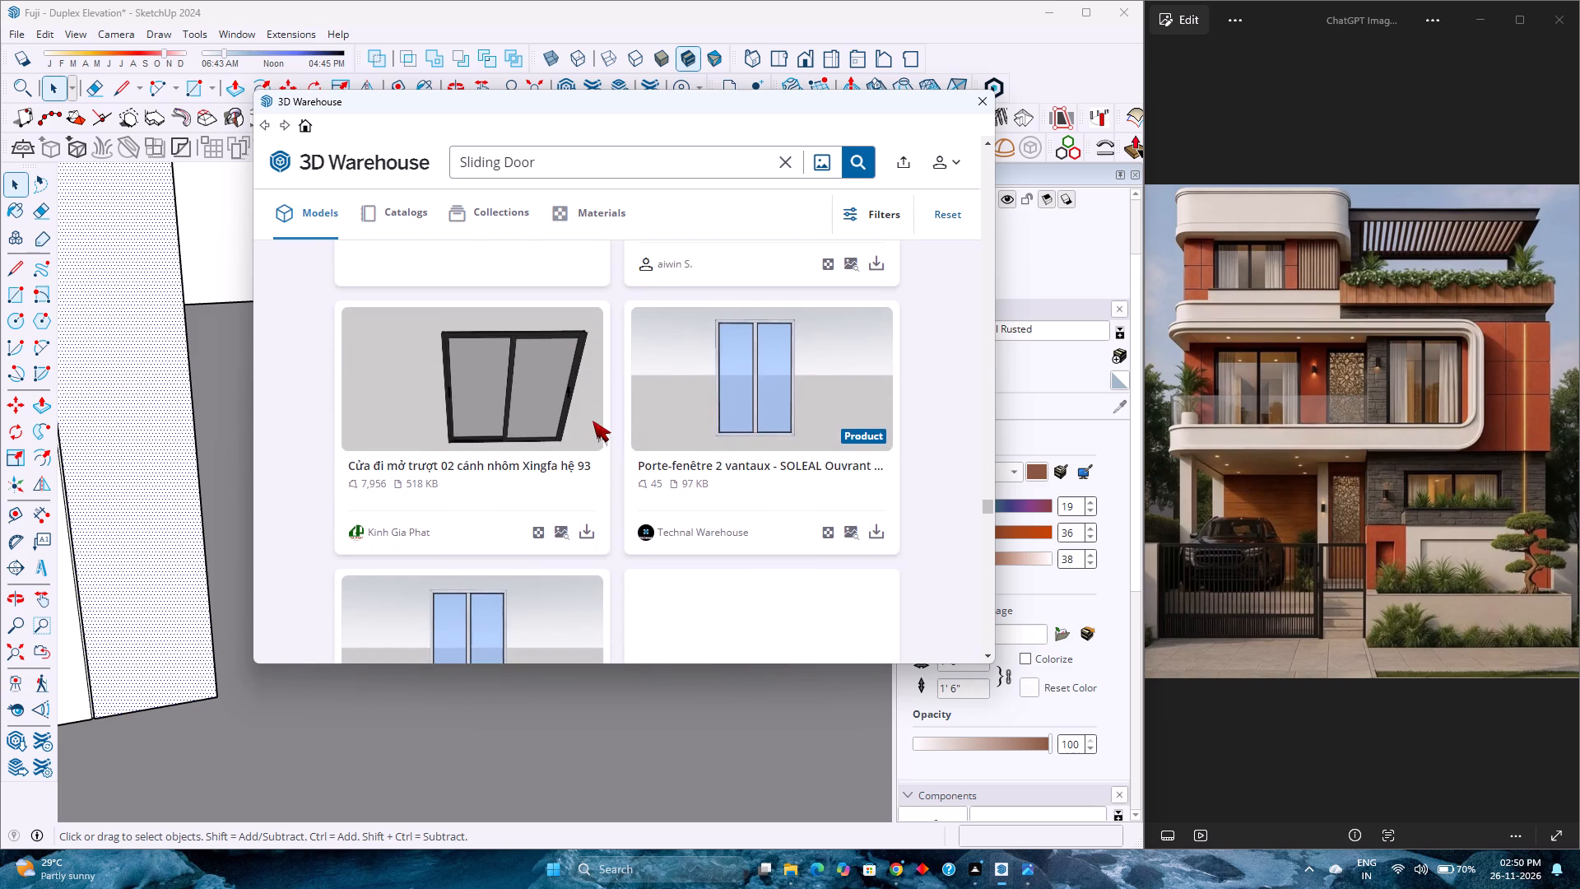
Load the two-panel "Cửa đi mở trượt 02 cánh nhôm Xingfa hệ 93" door and place it at the first-floor opening's bottom corner.
{"action": "left_click", "coordinate": [588, 535]}
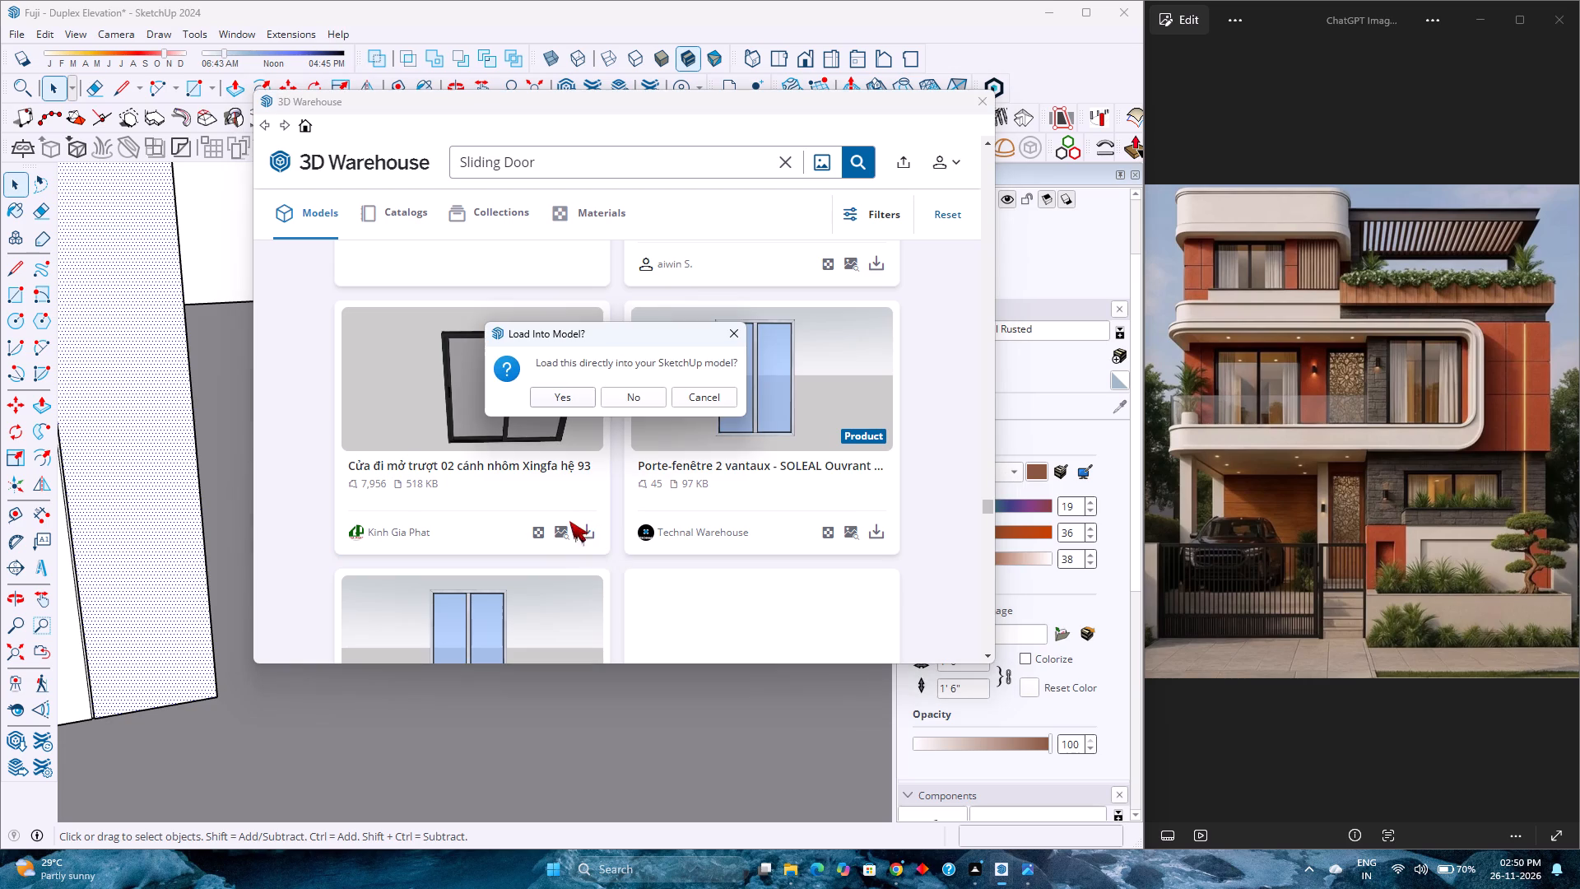
{"action": "left_click", "coordinate": [576, 398]}
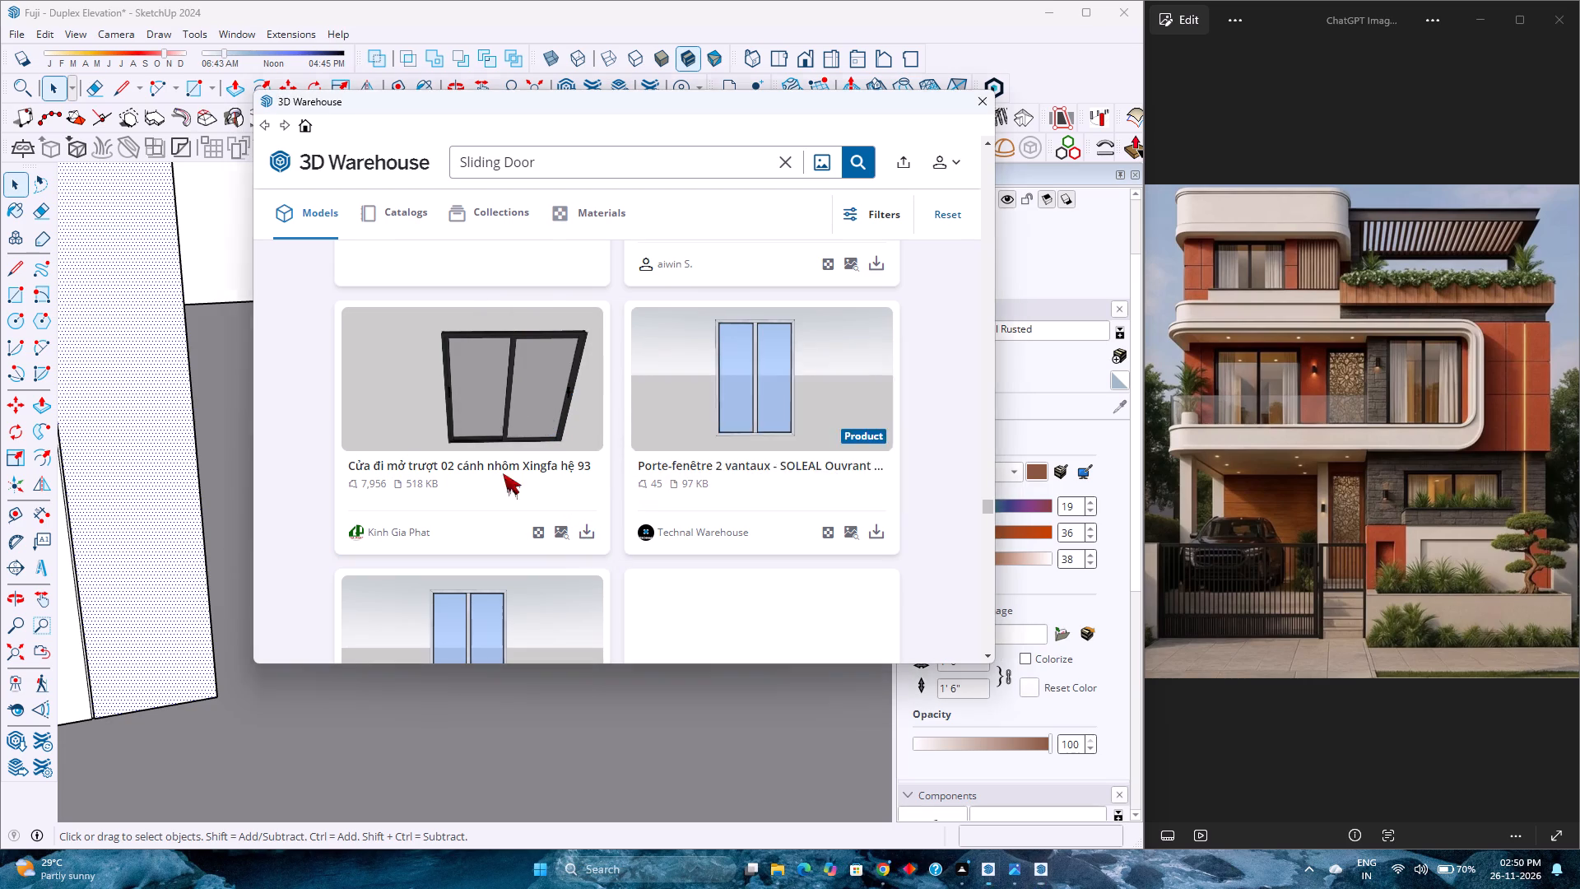
{"action": "scroll", "coordinate": [392, 579], "scroll_direction": "down", "scroll_amount": 7}
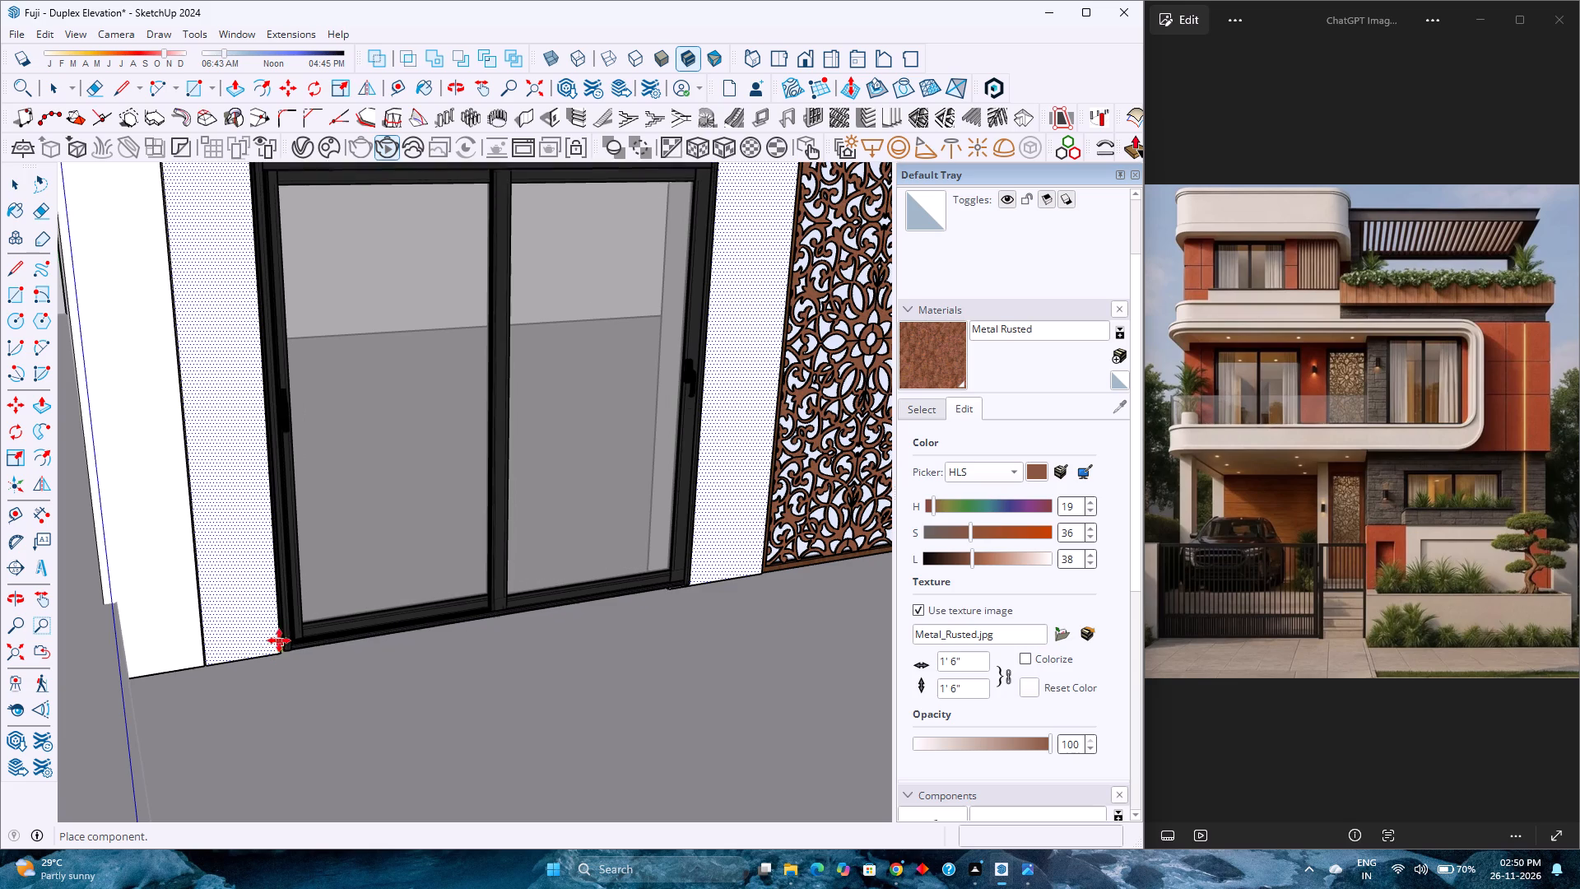
{"action": "left_click", "coordinate": [286, 652]}
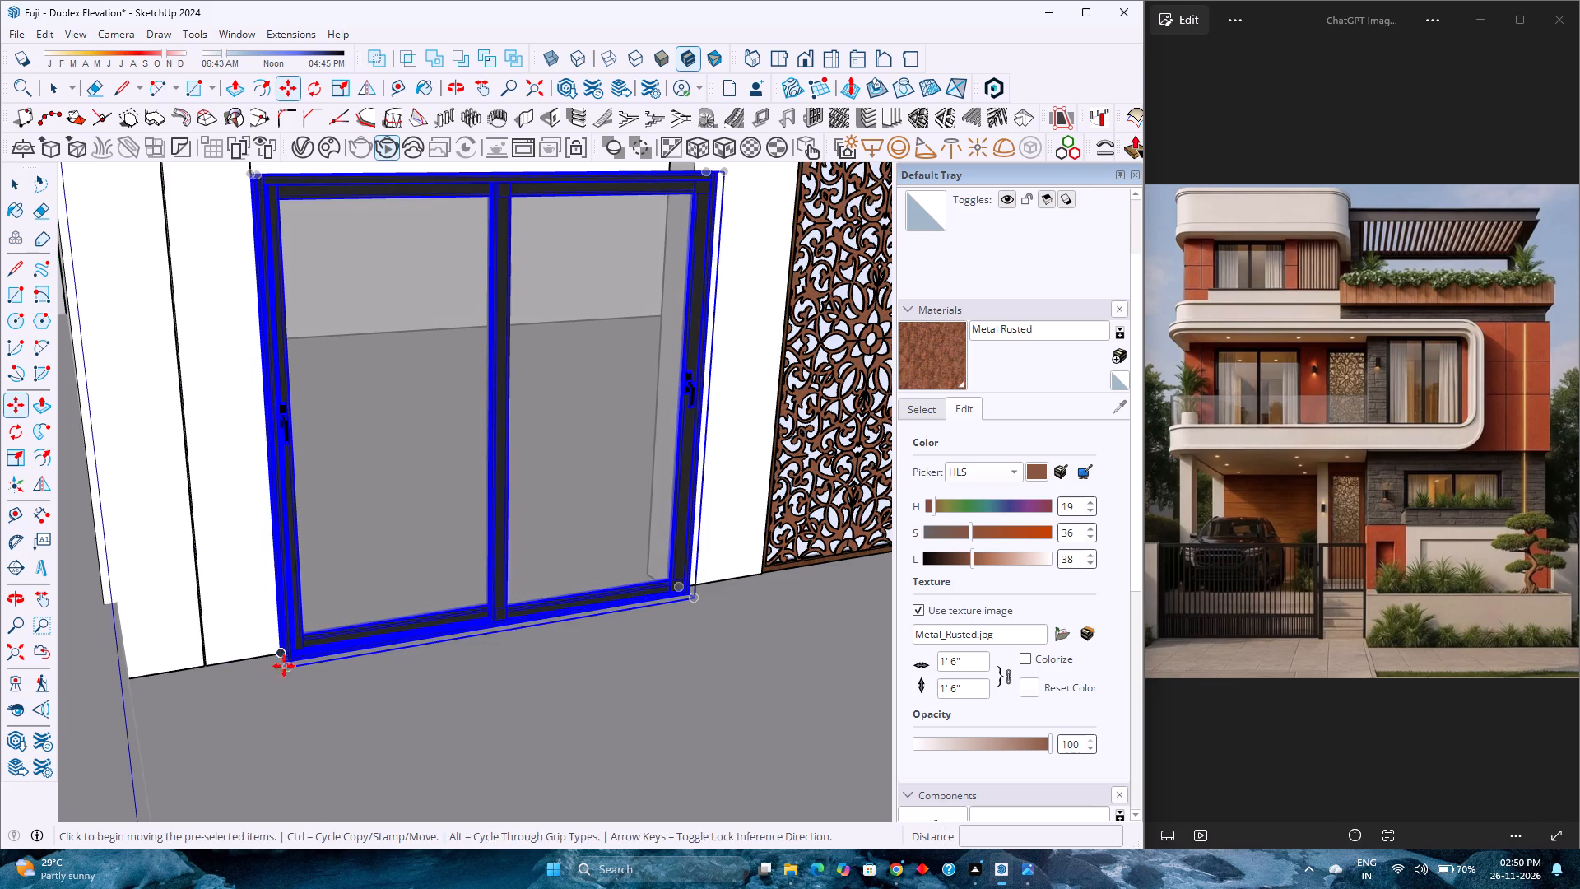
Flip the placed sliding door front to back across its green-axis plane.
{"action": "scroll", "coordinate": [289, 659], "scroll_direction": "up", "scroll_amount": 7}
{"action": "scroll", "coordinate": [361, 644], "scroll_direction": "down", "scroll_amount": 7}
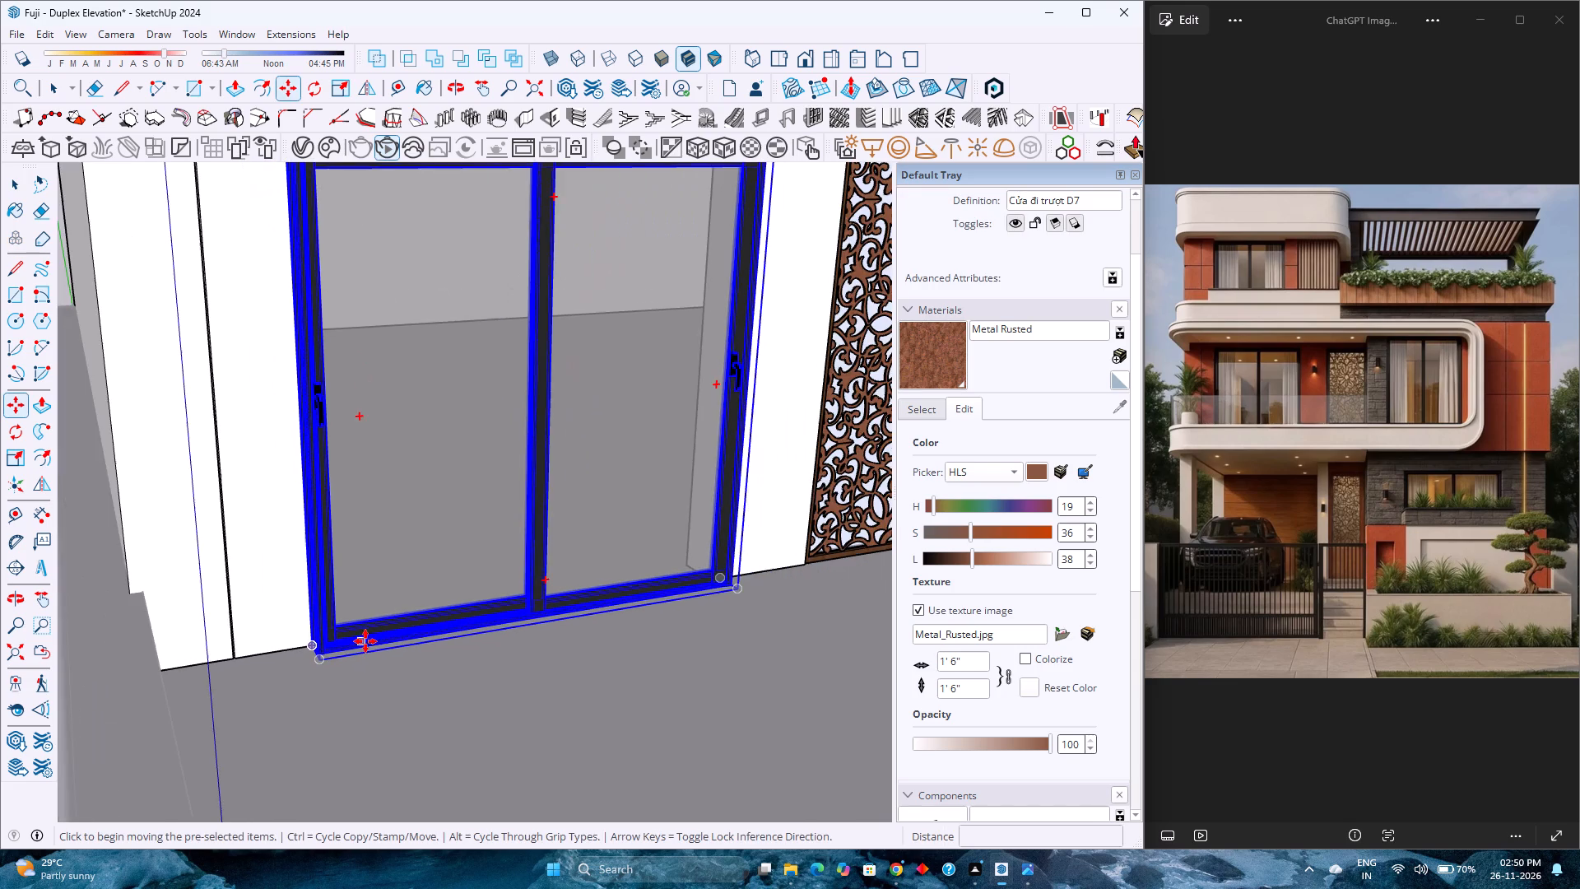
{"action": "middle_click_drag", "start_coordinate": [425, 645], "coordinate": [0, 659]}
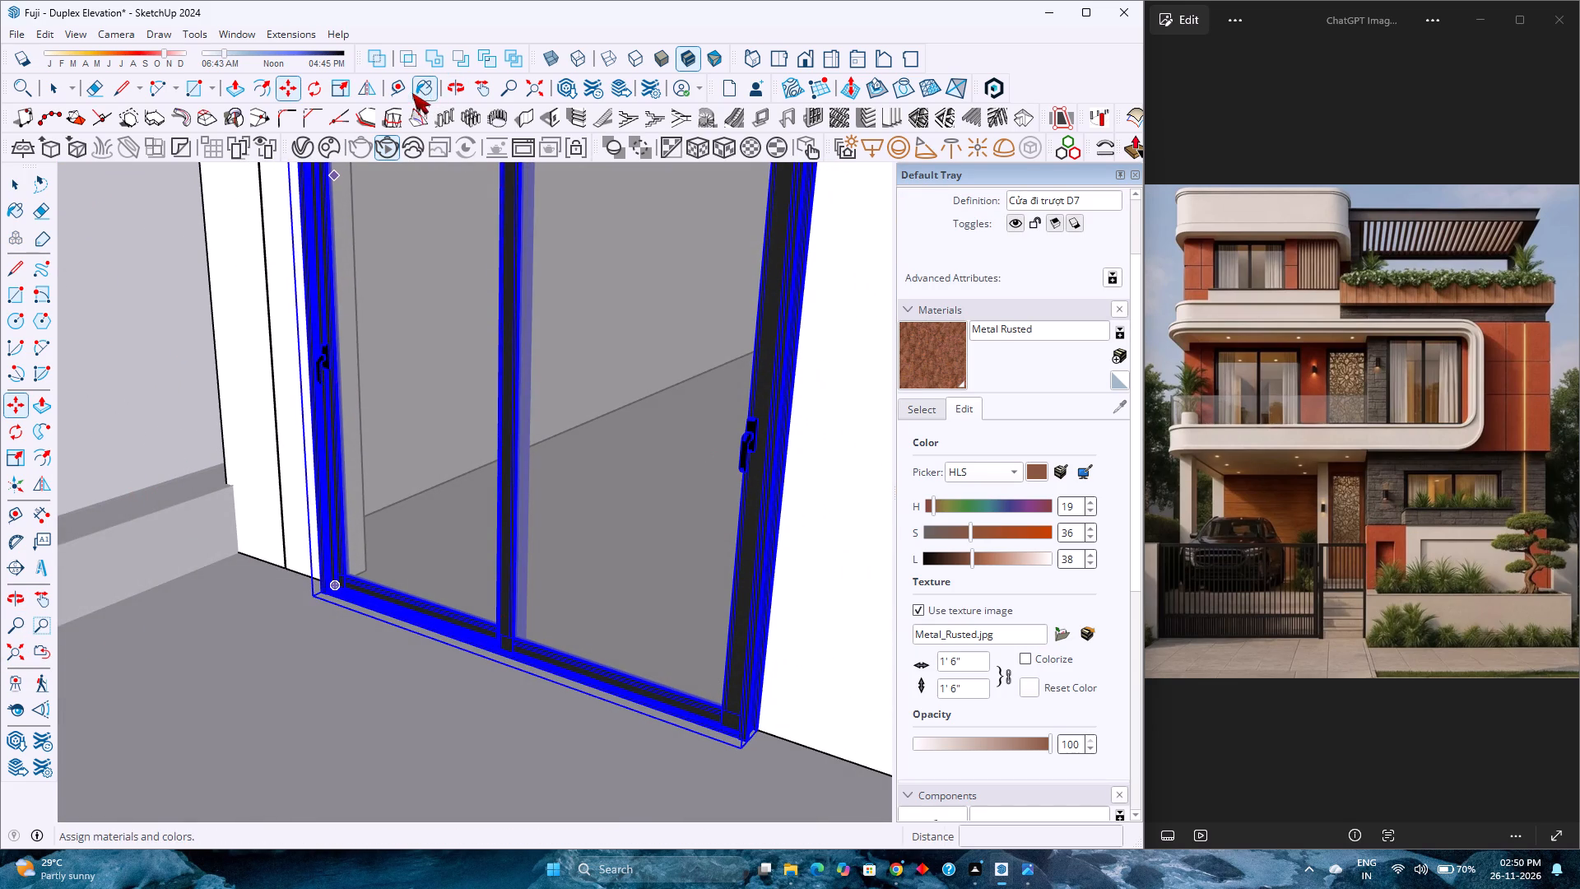
{"action": "left_click", "coordinate": [367, 96]}
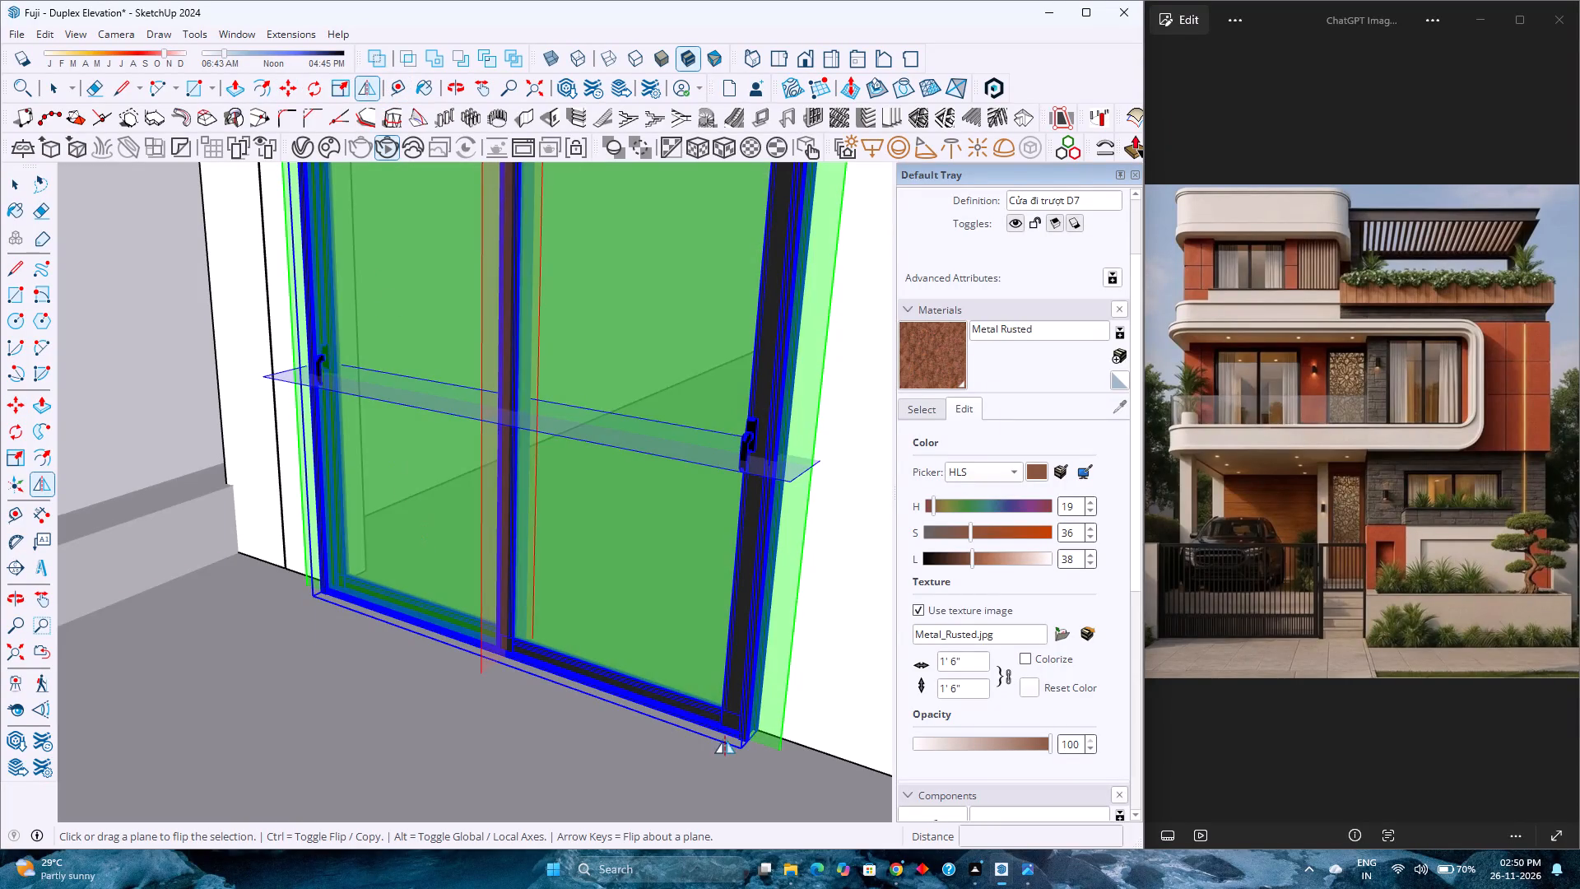
{"action": "left_click", "coordinate": [769, 736]}
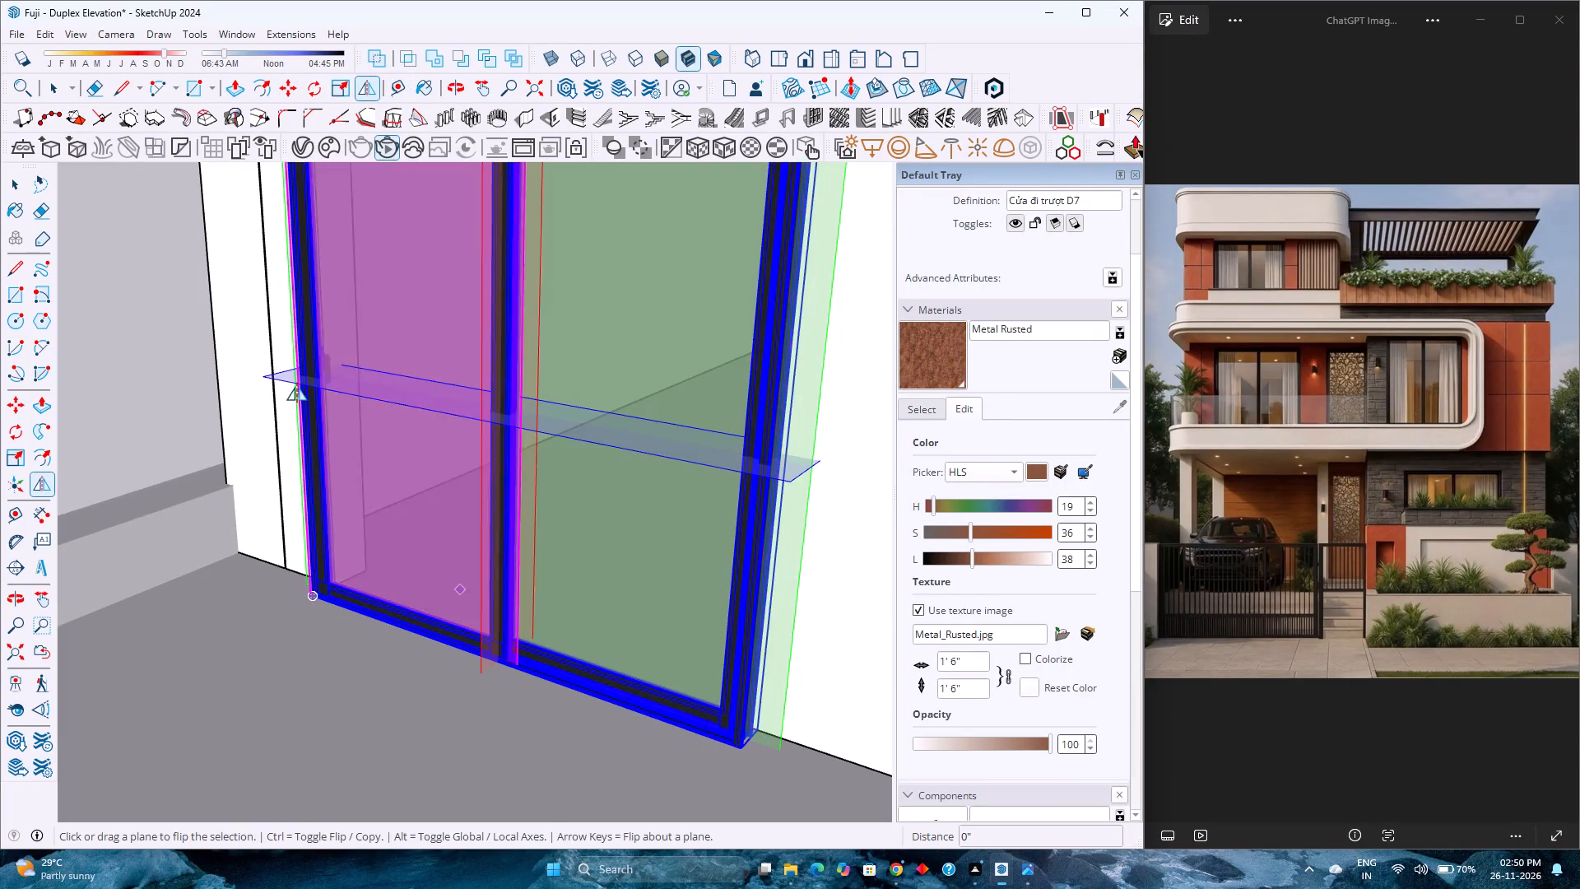
Move the flipped door by its bottom outer frame corner onto the bottom corner endpoint of the wall opening.
{"action": "left_click", "coordinate": [281, 92]}
{"action": "middle_click_drag", "start_coordinate": [282, 249], "coordinate": [0, 349]}
{"action": "scroll", "coordinate": [282, 249], "scroll_direction": "up", "scroll_amount": 5}
{"action": "left_click_drag", "start_coordinate": [282, 249], "coordinate": [0, 350]}
{"action": "right_click", "coordinate": [0, 349]}
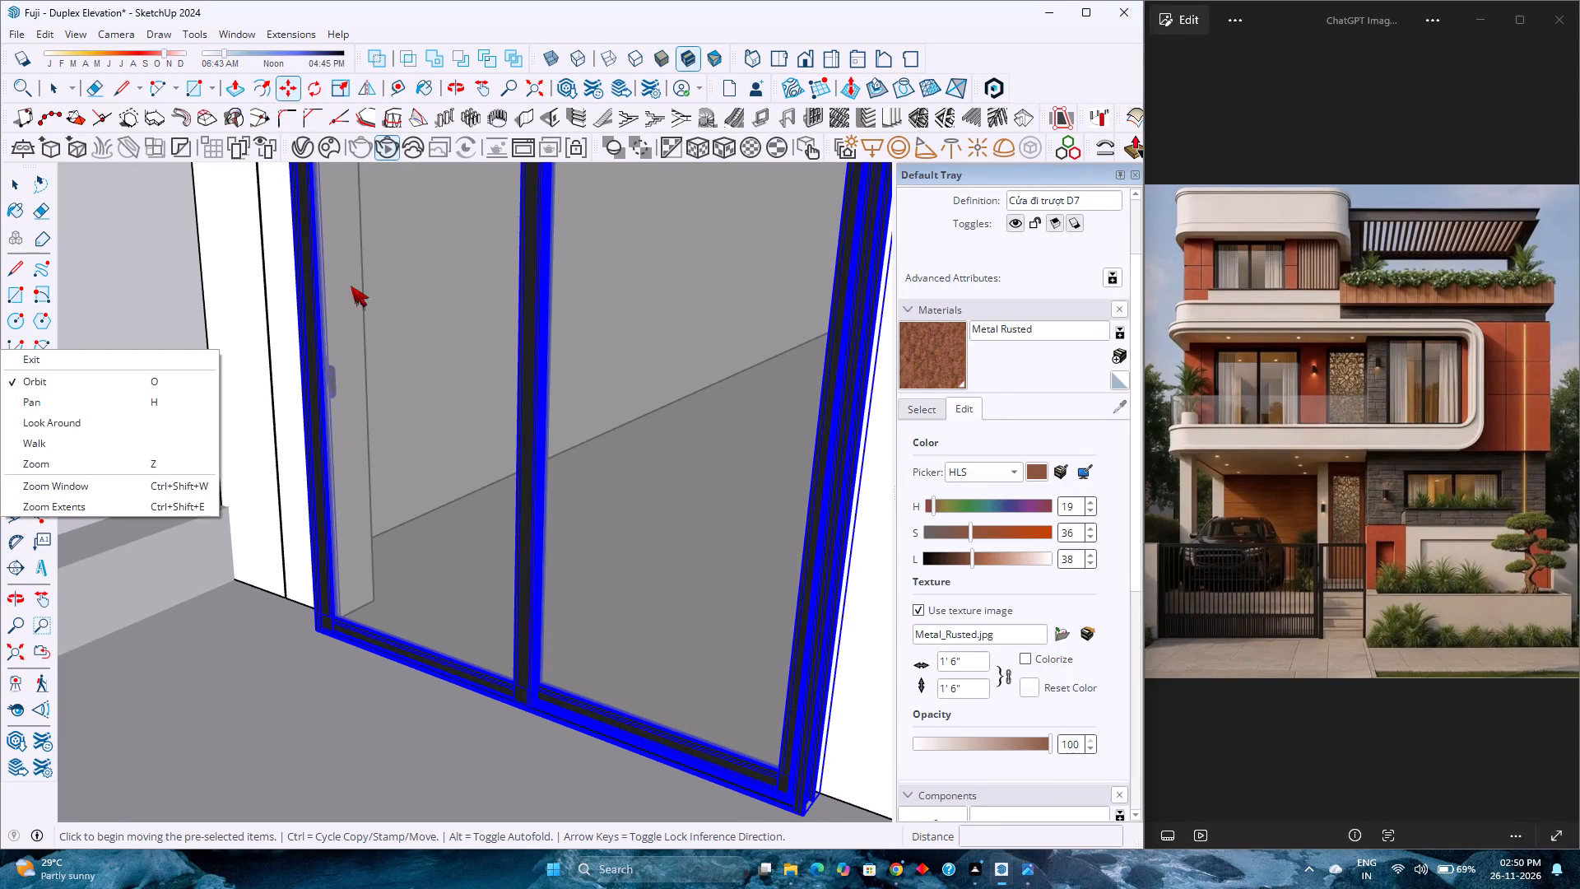
{"action": "left_click", "coordinate": [290, 91]}
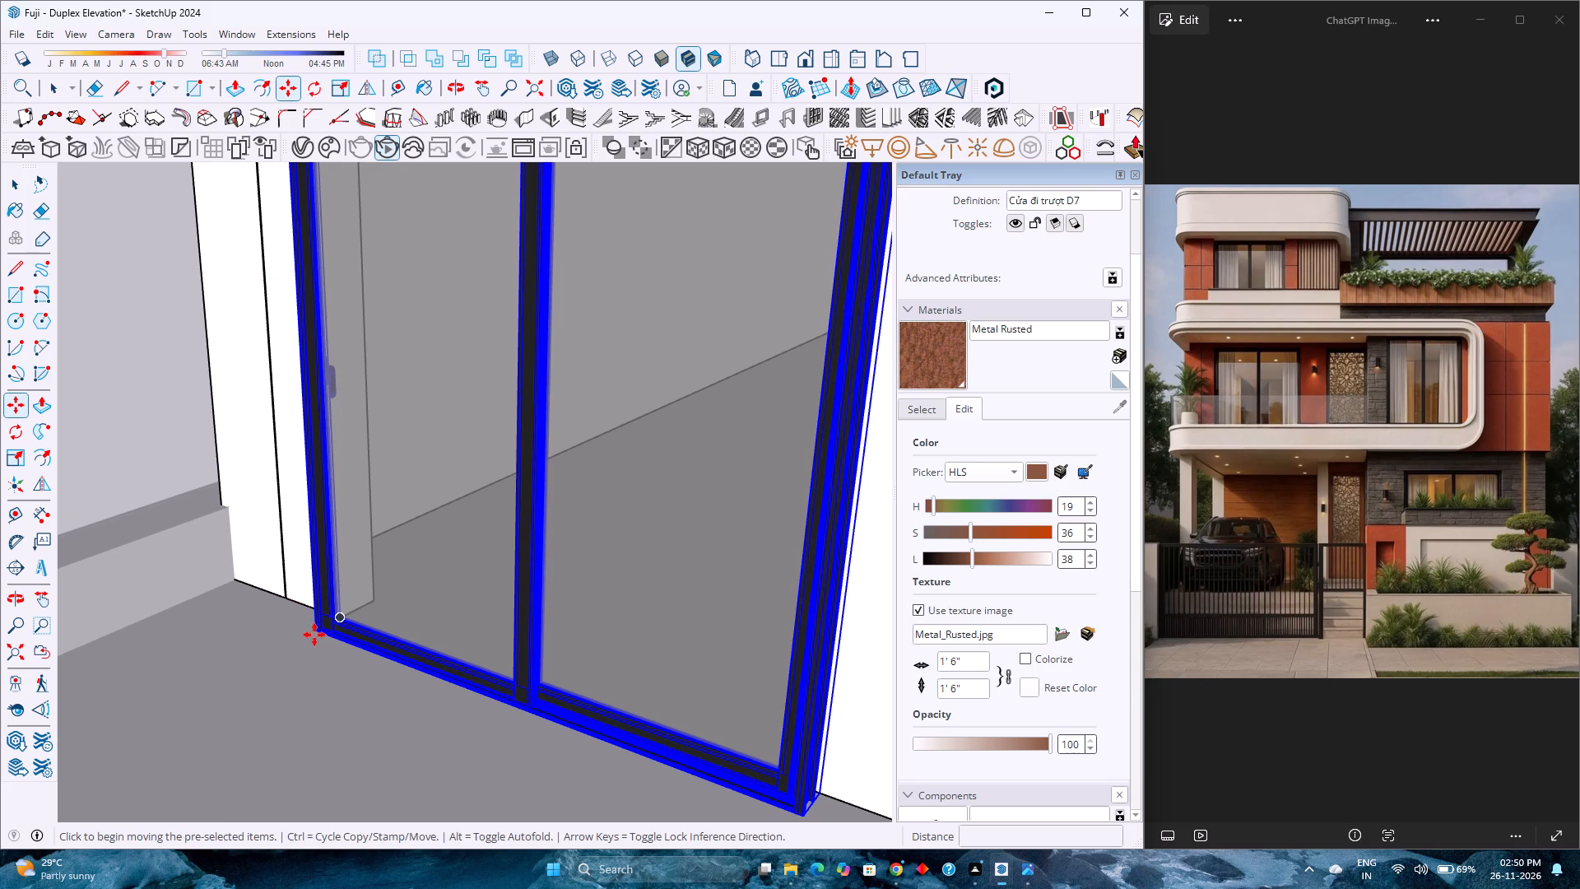
{"action": "scroll", "coordinate": [314, 635], "scroll_direction": "up", "scroll_amount": 13}
{"action": "scroll", "coordinate": [384, 619], "scroll_direction": "up", "scroll_amount": 1}
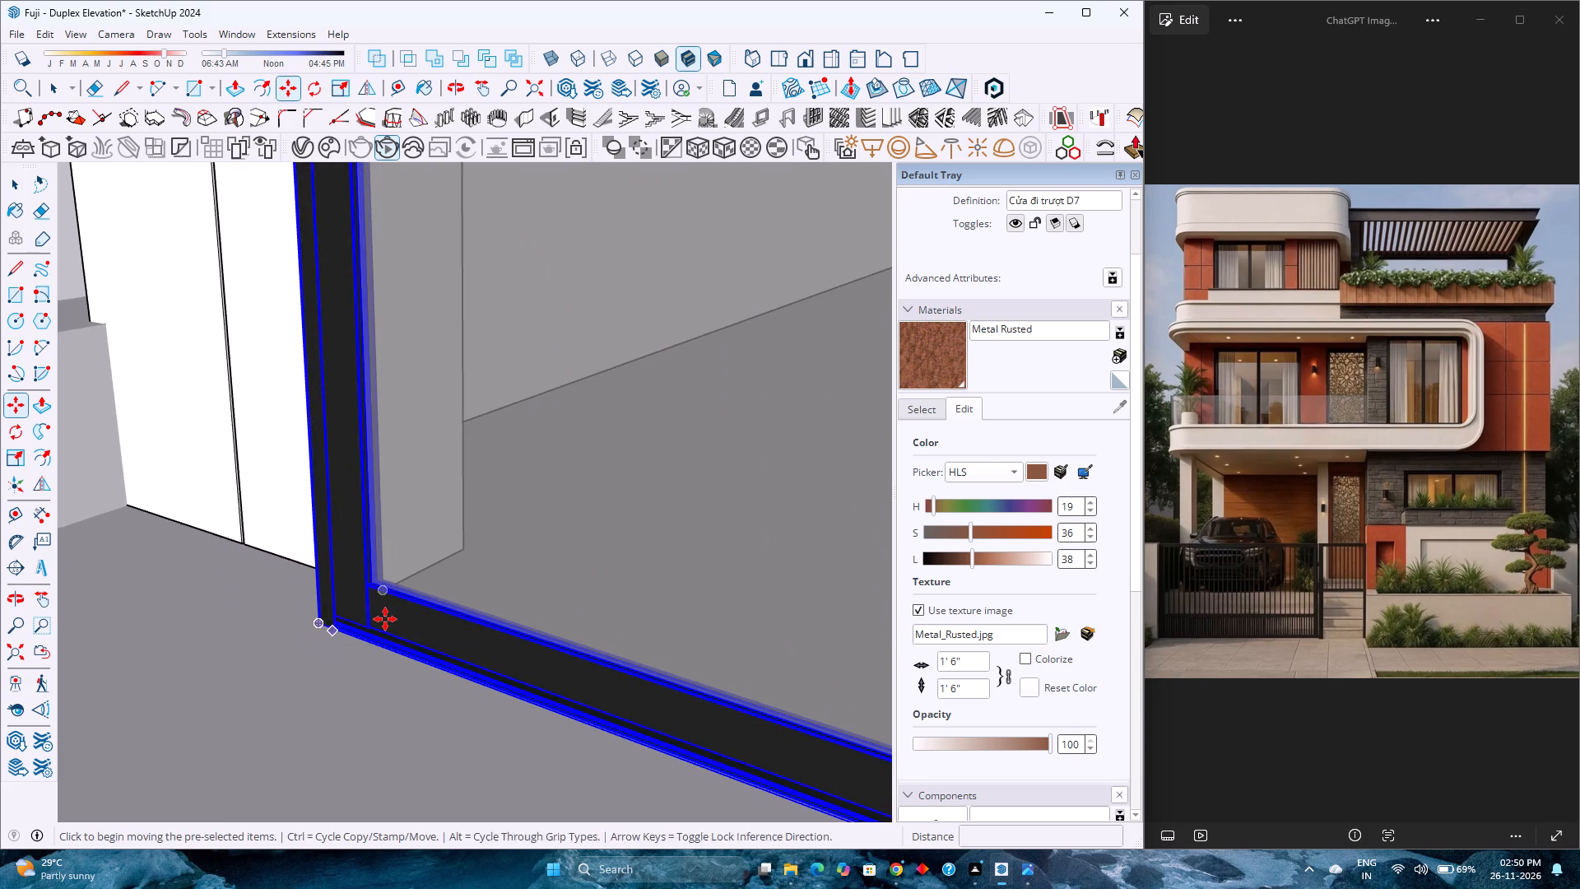
{"action": "scroll", "coordinate": [385, 619], "scroll_direction": "up", "scroll_amount": 1}
{"action": "middle_click_drag", "start_coordinate": [385, 619], "coordinate": [184, 733]}
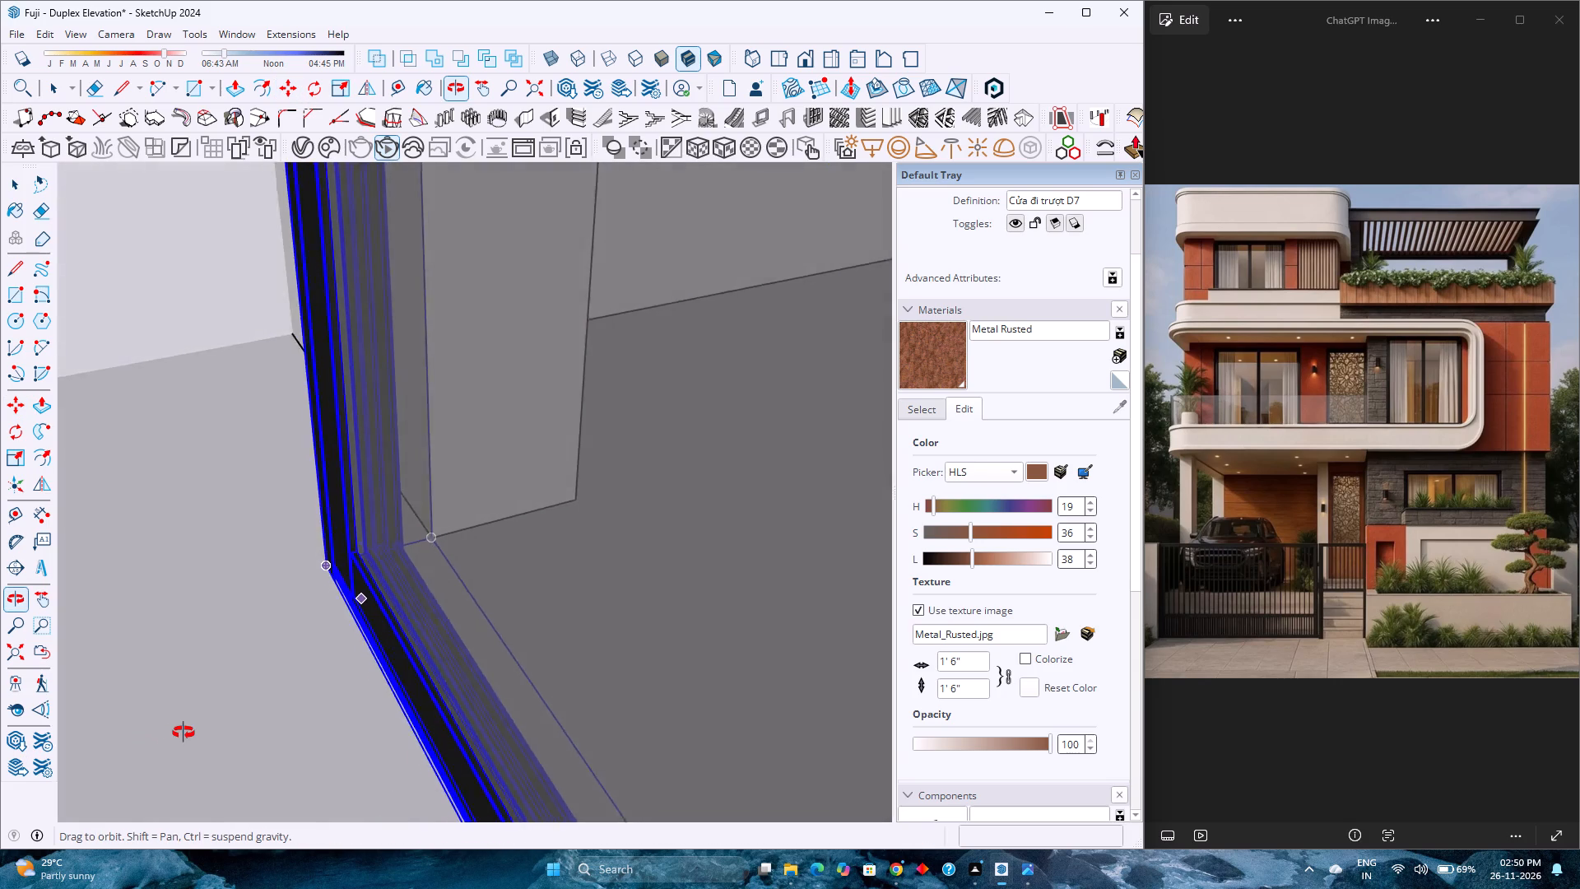
{"action": "middle_click_drag", "start_coordinate": [184, 733], "coordinate": [657, 699]}
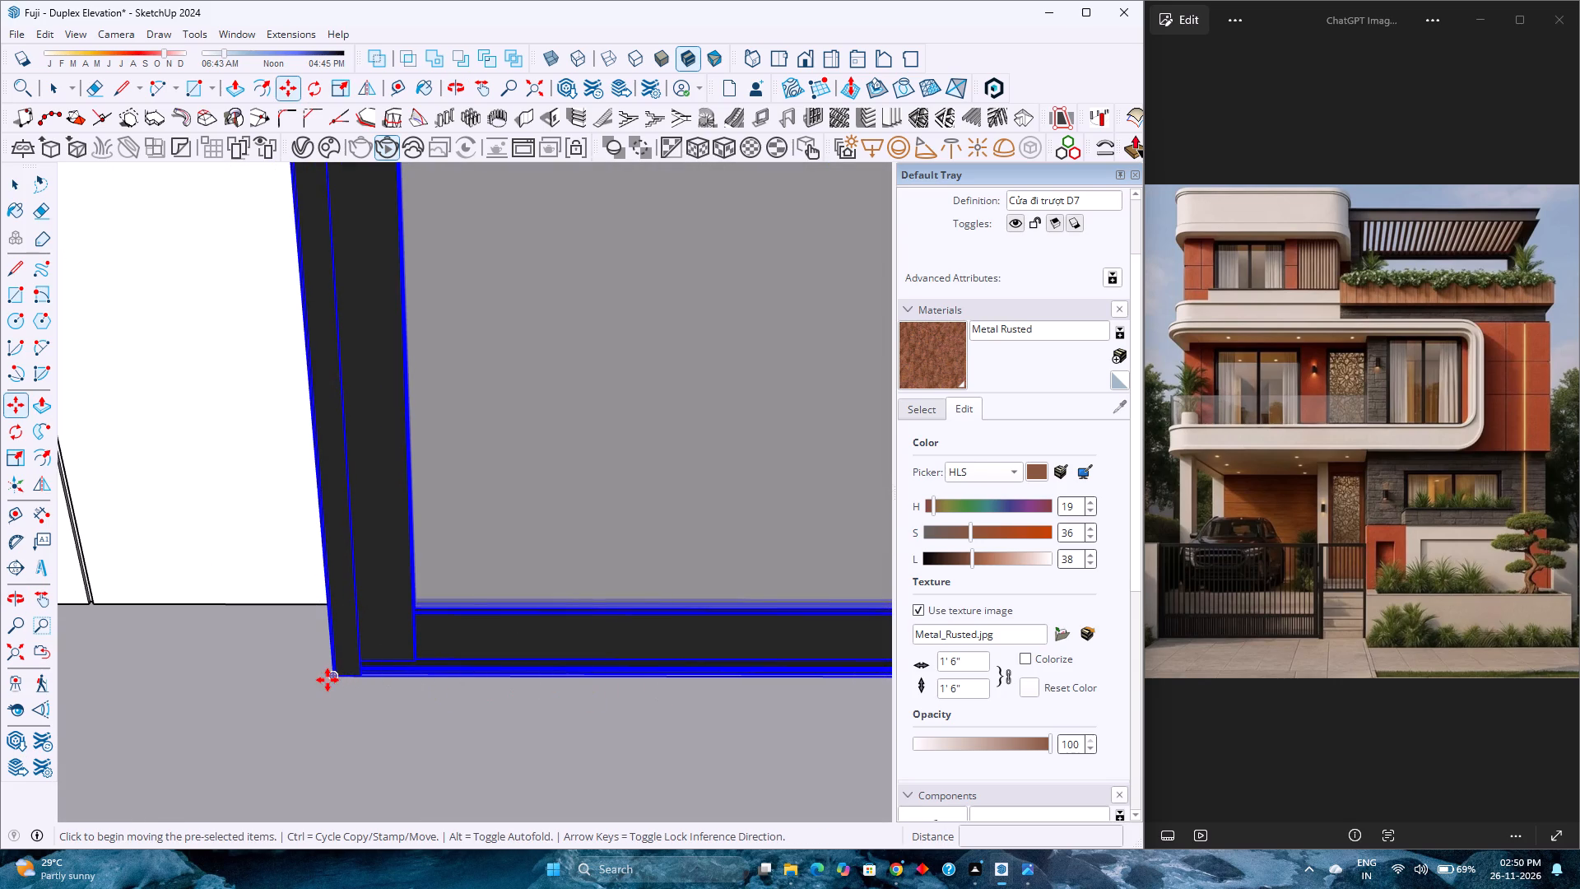
{"action": "left_click", "coordinate": [328, 680]}
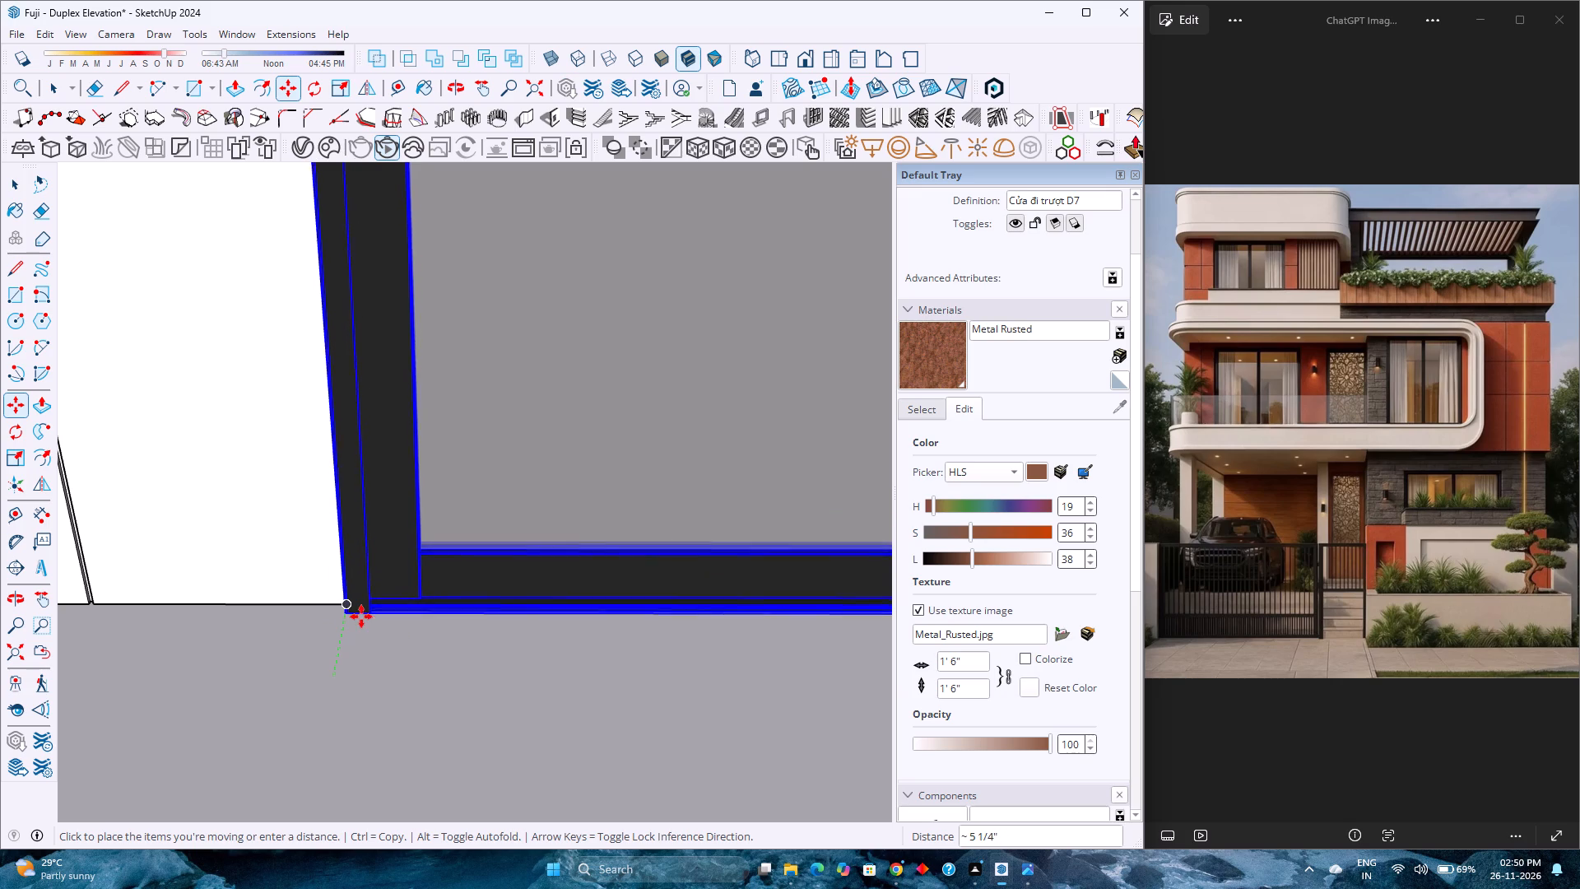
{"action": "scroll", "coordinate": [361, 617], "scroll_direction": "up", "scroll_amount": 2}
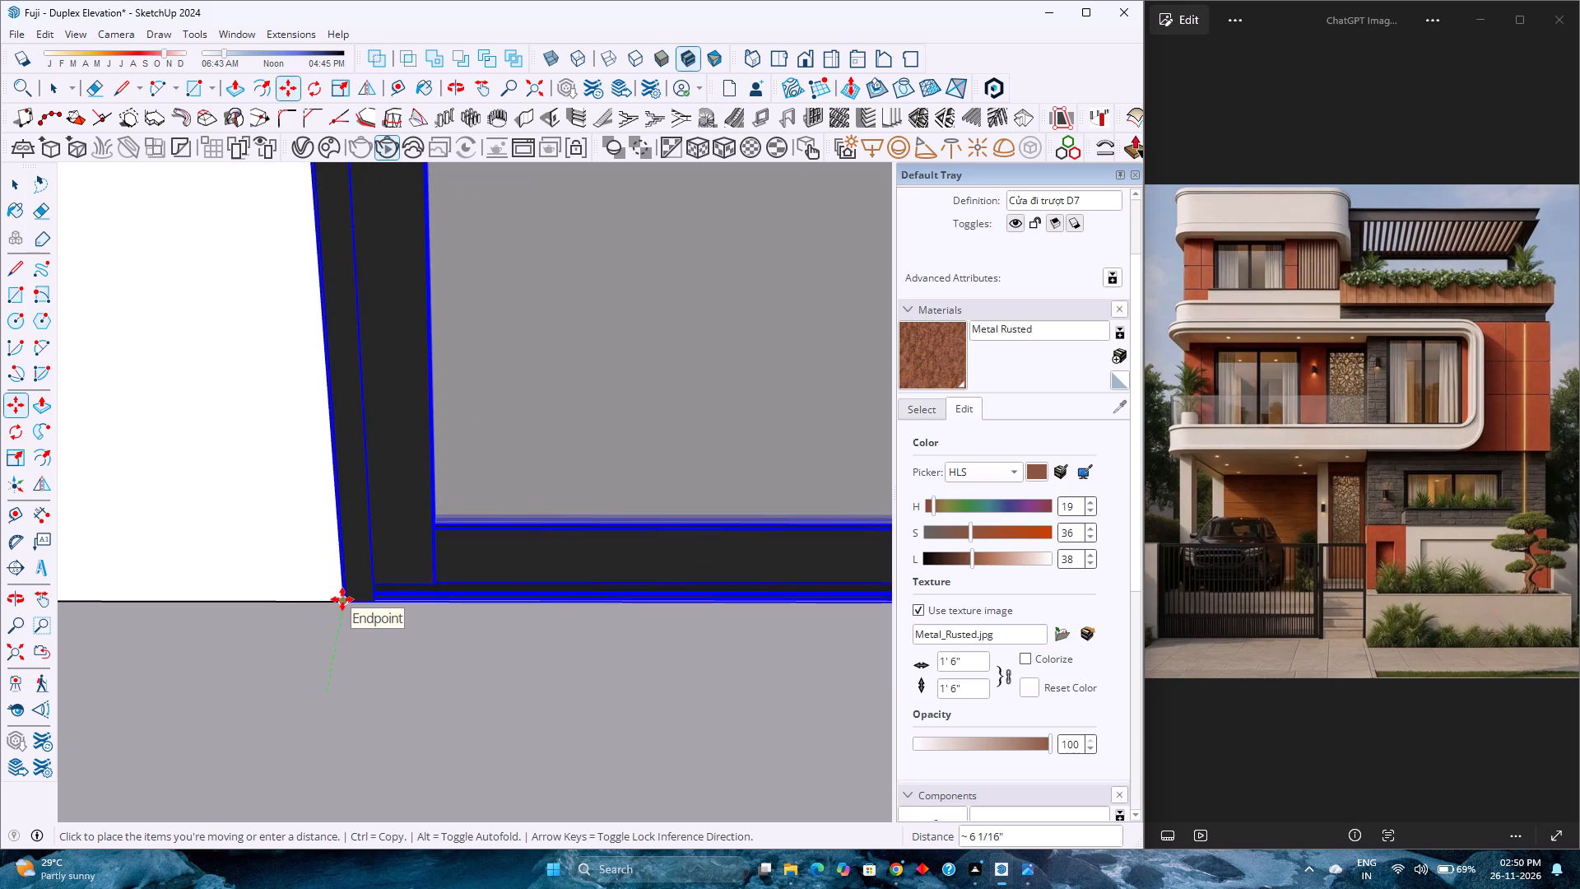
{"action": "left_click", "coordinate": [342, 599]}
Move the door 2" inward from the wall face into the opening's depth.
{"action": "scroll", "coordinate": [338, 623], "scroll_direction": "up", "scroll_amount": 7}
{"action": "middle_click_drag", "start_coordinate": [365, 599], "coordinate": [73, 723]}
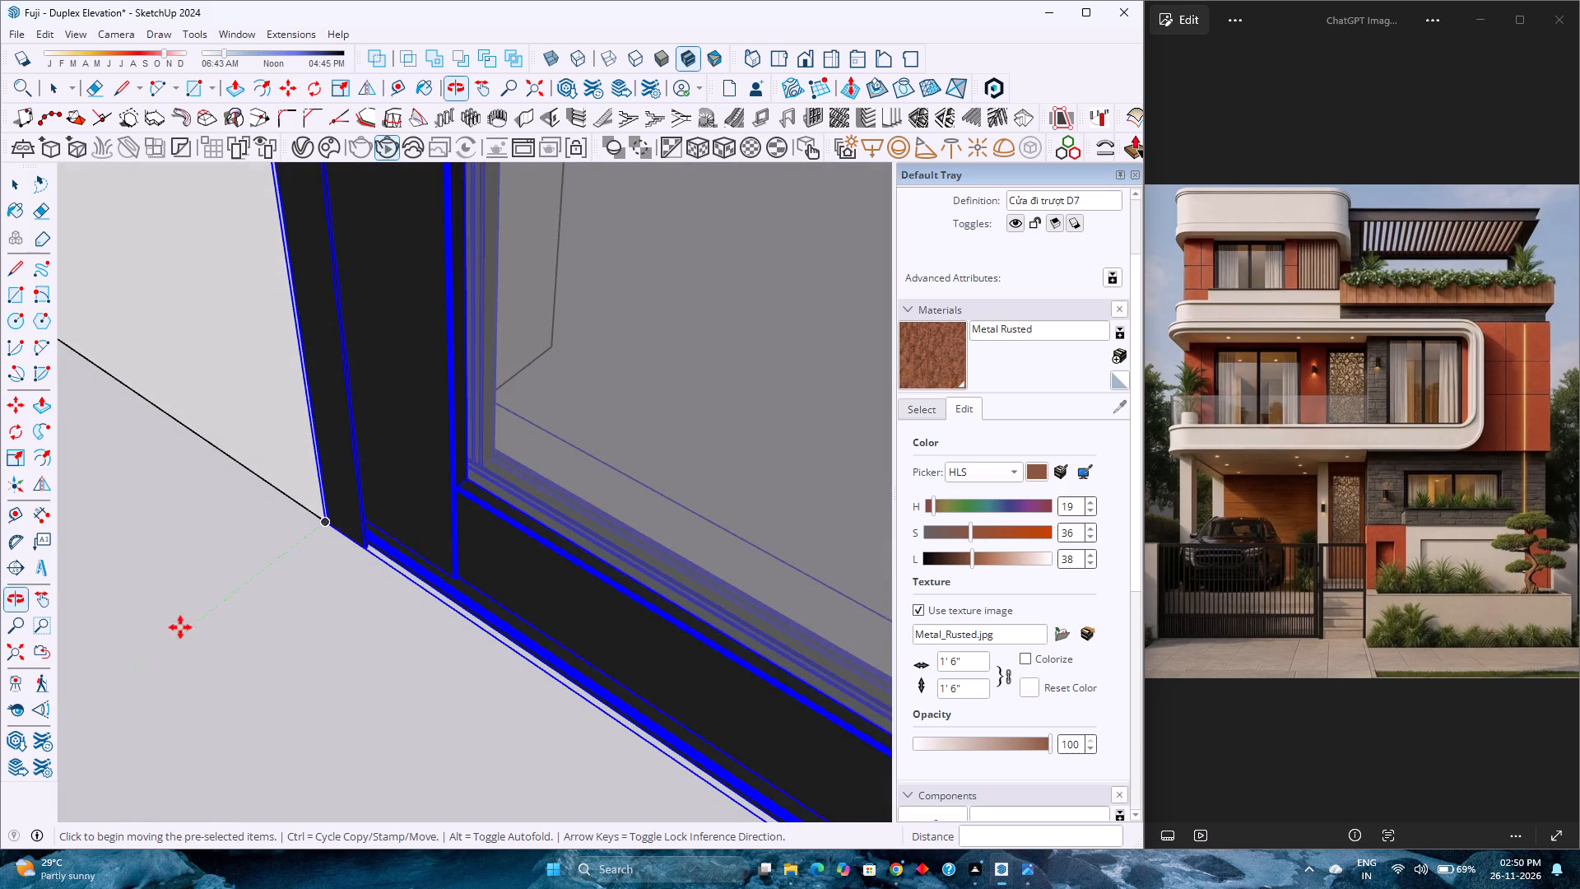
{"action": "left_click", "coordinate": [328, 524]}
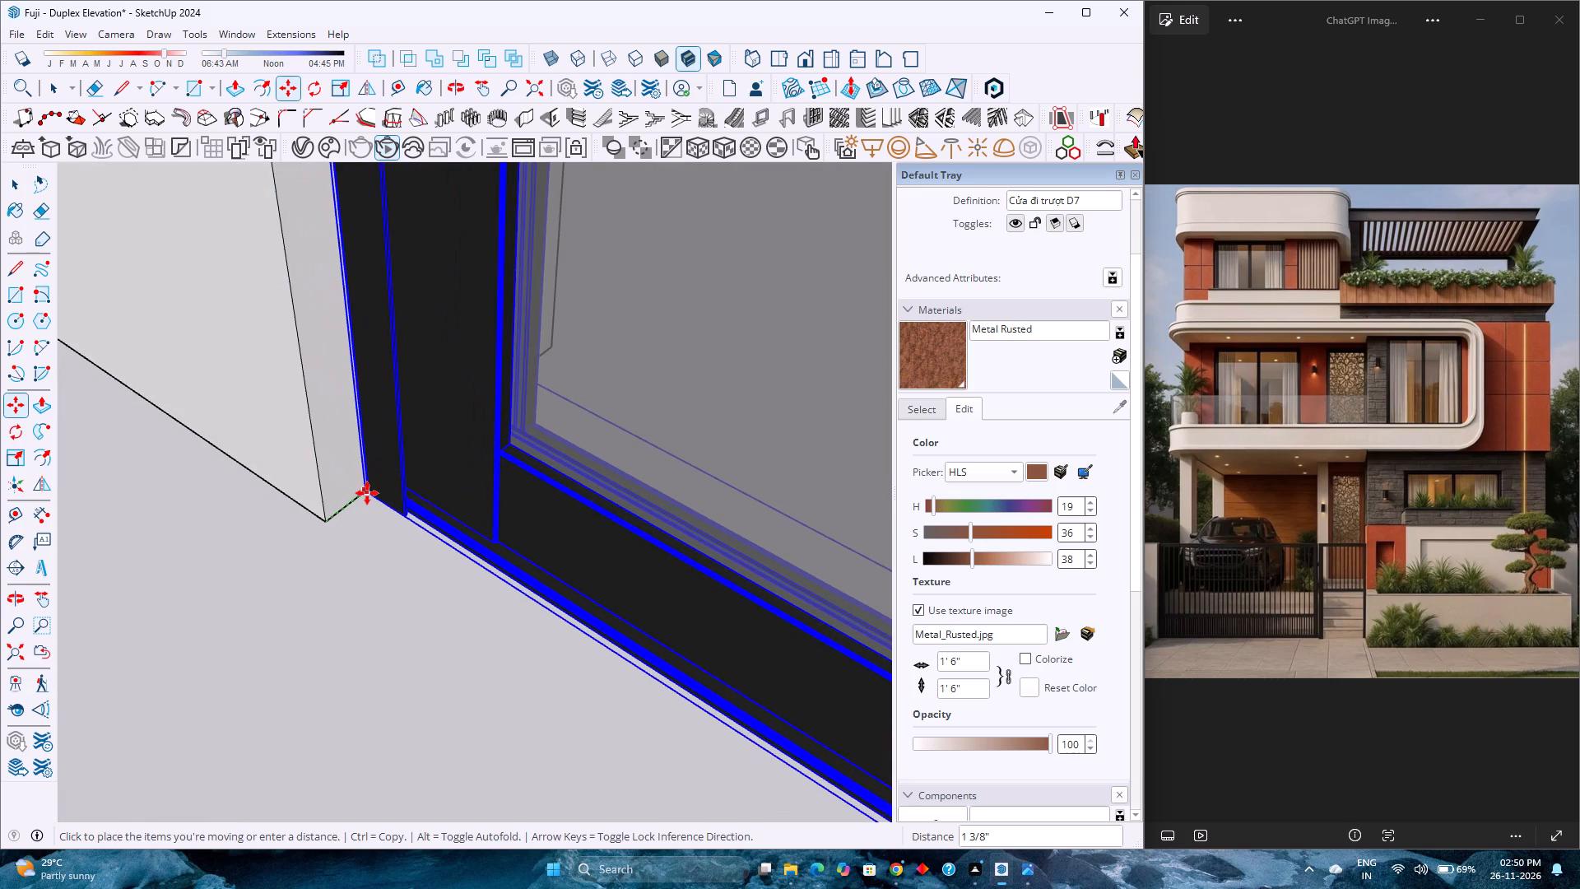
{"action": "key", "text": "2"}
{"action": "key", "text": "Return"}
Scale the door's width along the red axis to about 0.97 so it fits the opening's side edge.
{"action": "scroll", "coordinate": [274, 454], "scroll_direction": "down", "scroll_amount": 20}
{"action": "scroll", "coordinate": [274, 454], "scroll_direction": "down", "scroll_amount": 11}
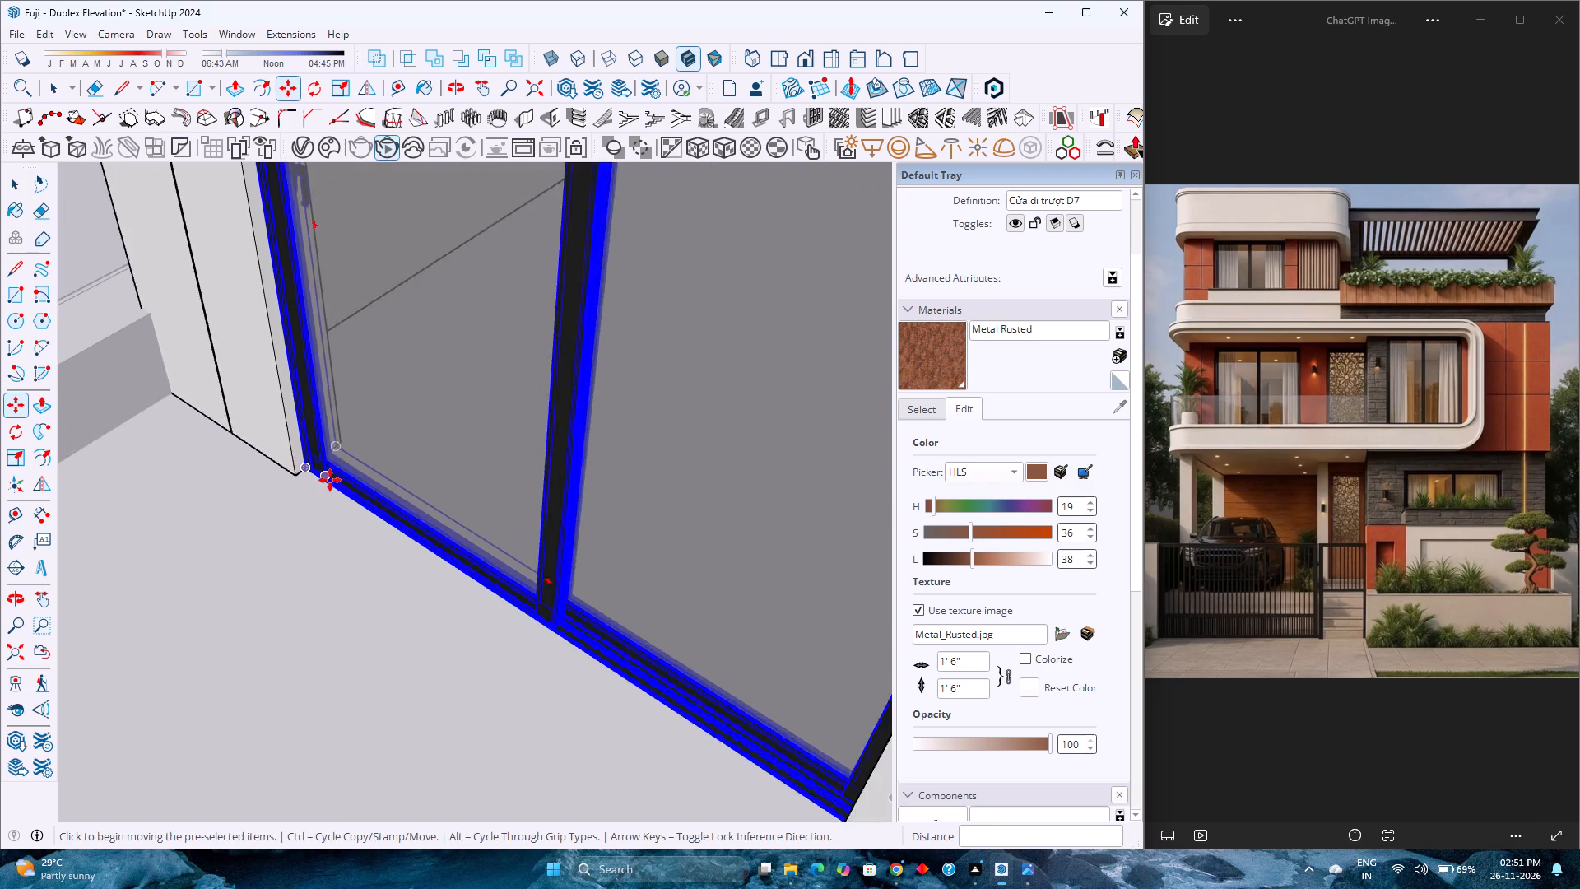
{"action": "scroll", "coordinate": [330, 480], "scroll_direction": "down", "scroll_amount": 4}
{"action": "left_click", "coordinate": [5, 646]}
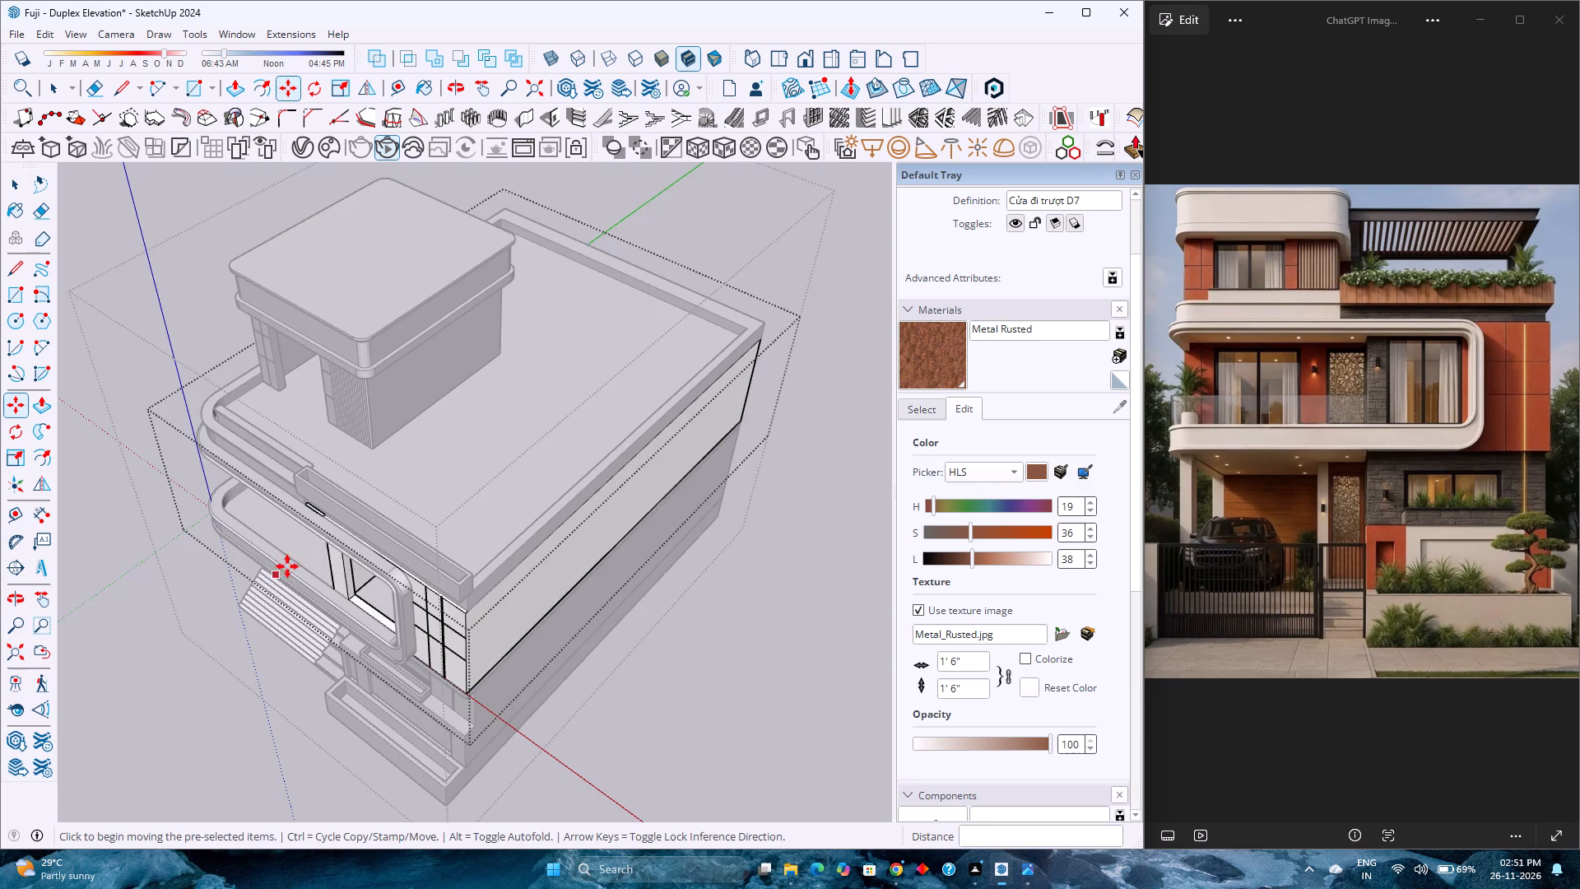
{"action": "middle_click_drag", "start_coordinate": [324, 552], "coordinate": [610, 275]}
{"action": "scroll", "coordinate": [341, 448], "scroll_direction": "up", "scroll_amount": 5}
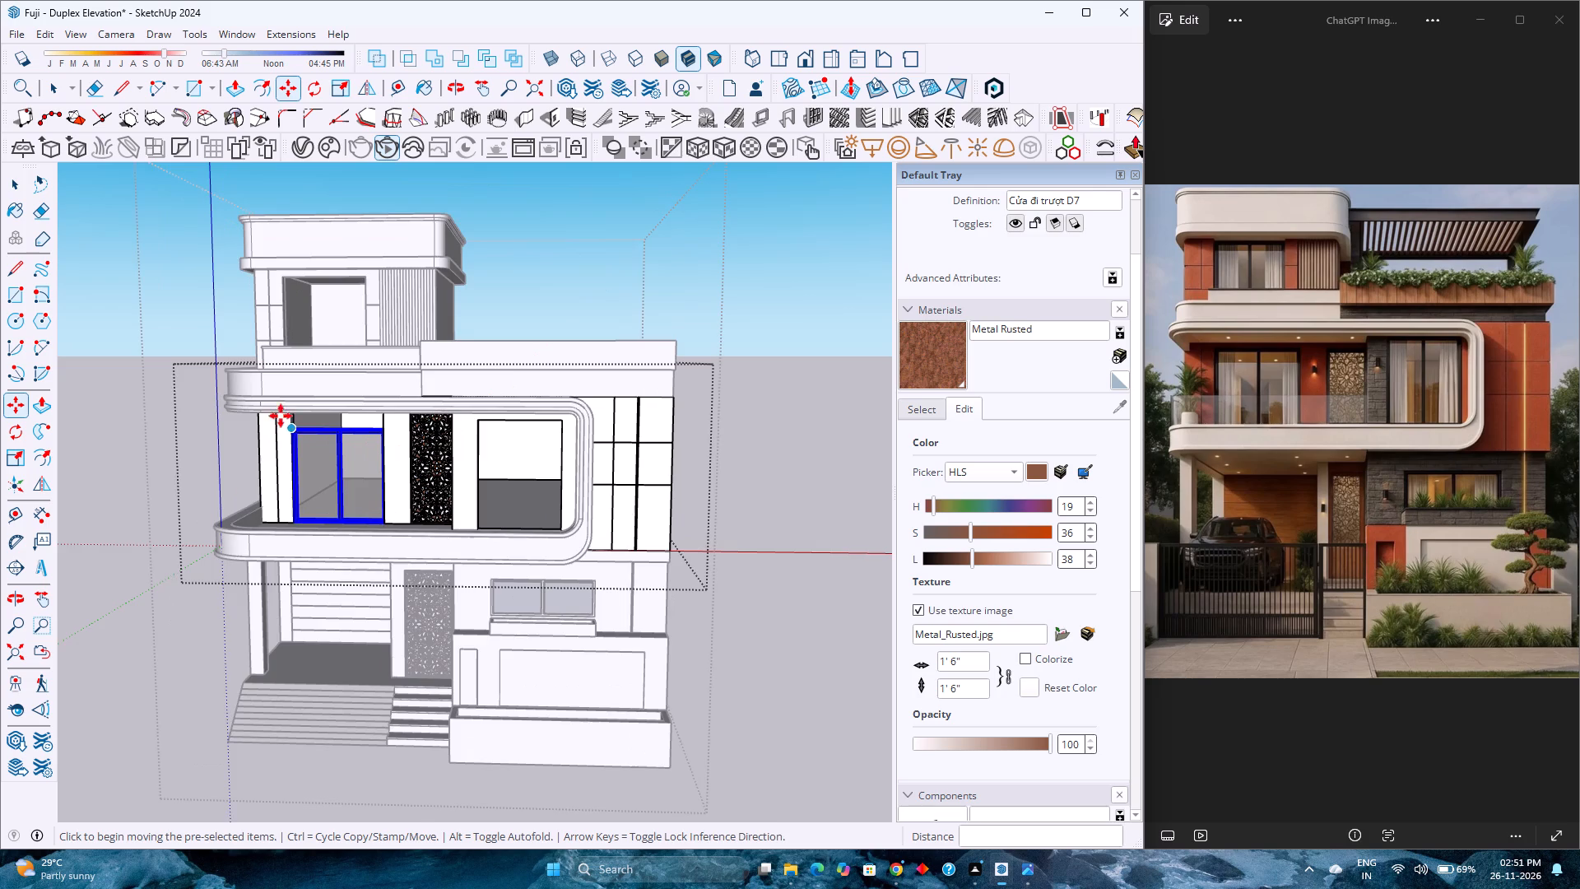
{"action": "left_click", "coordinate": [343, 90]}
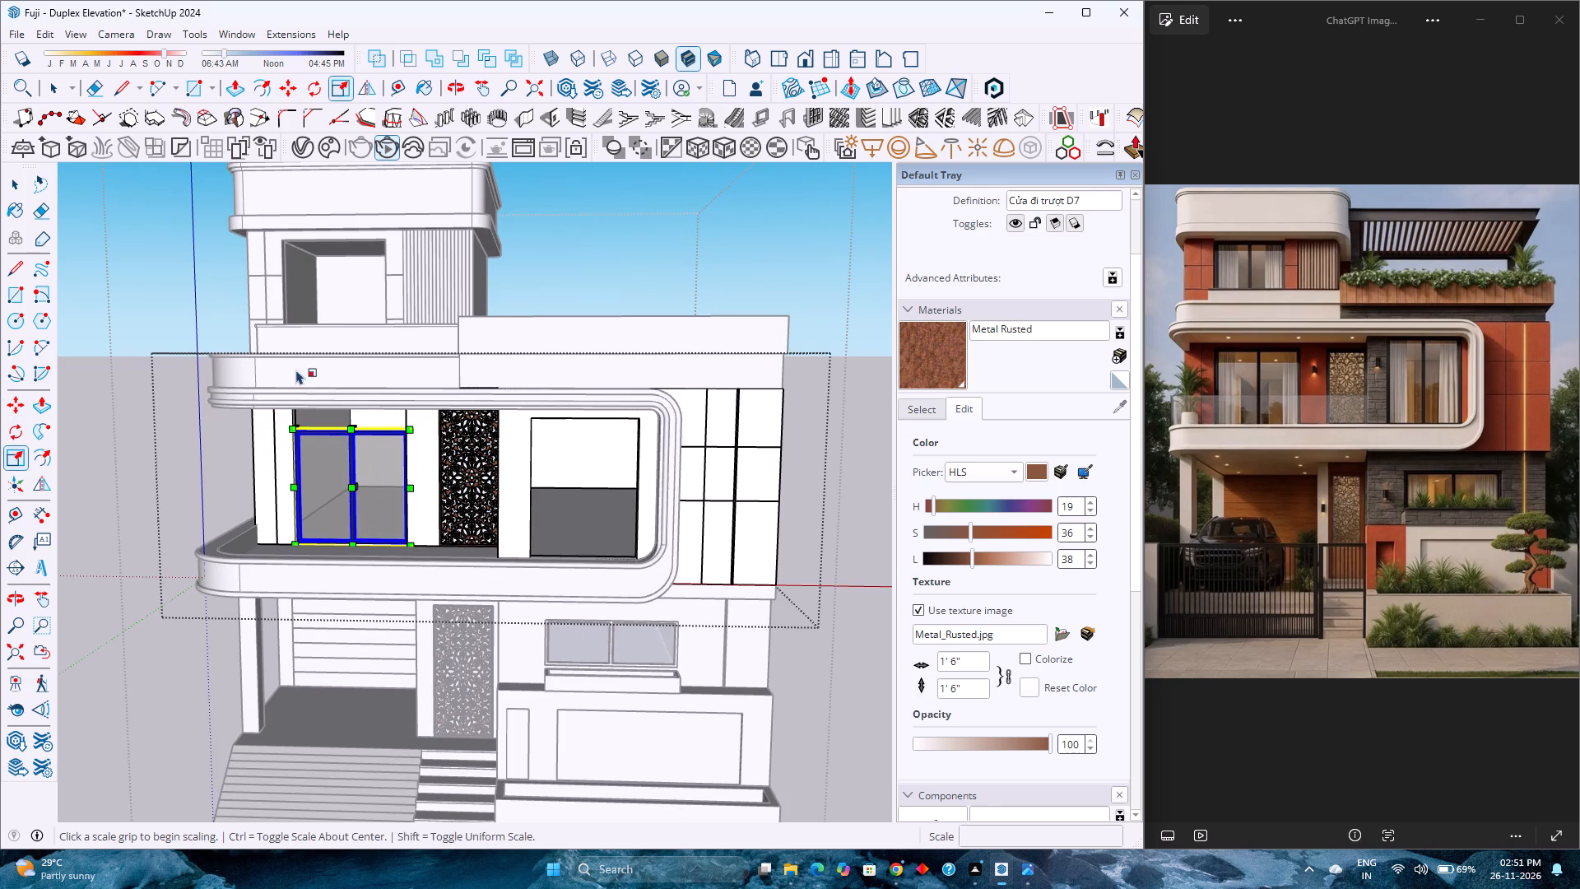
{"action": "scroll", "coordinate": [337, 488], "scroll_direction": "up", "scroll_amount": 12}
{"action": "middle_click_drag", "start_coordinate": [415, 515], "coordinate": [448, 530]}
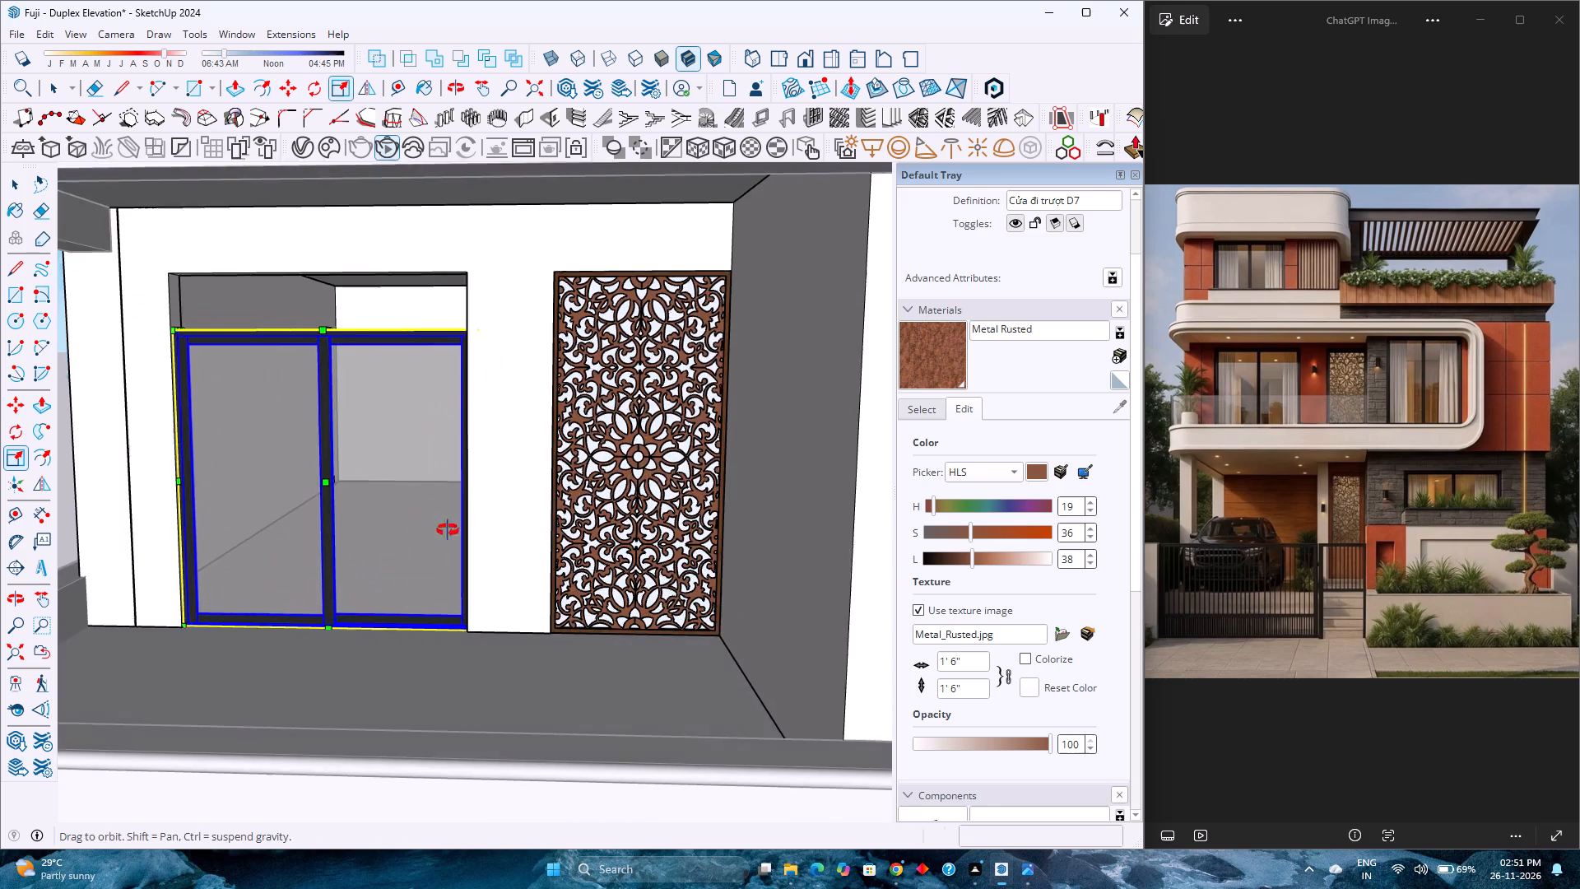
{"action": "middle_click_drag", "start_coordinate": [448, 530], "coordinate": [685, 533]}
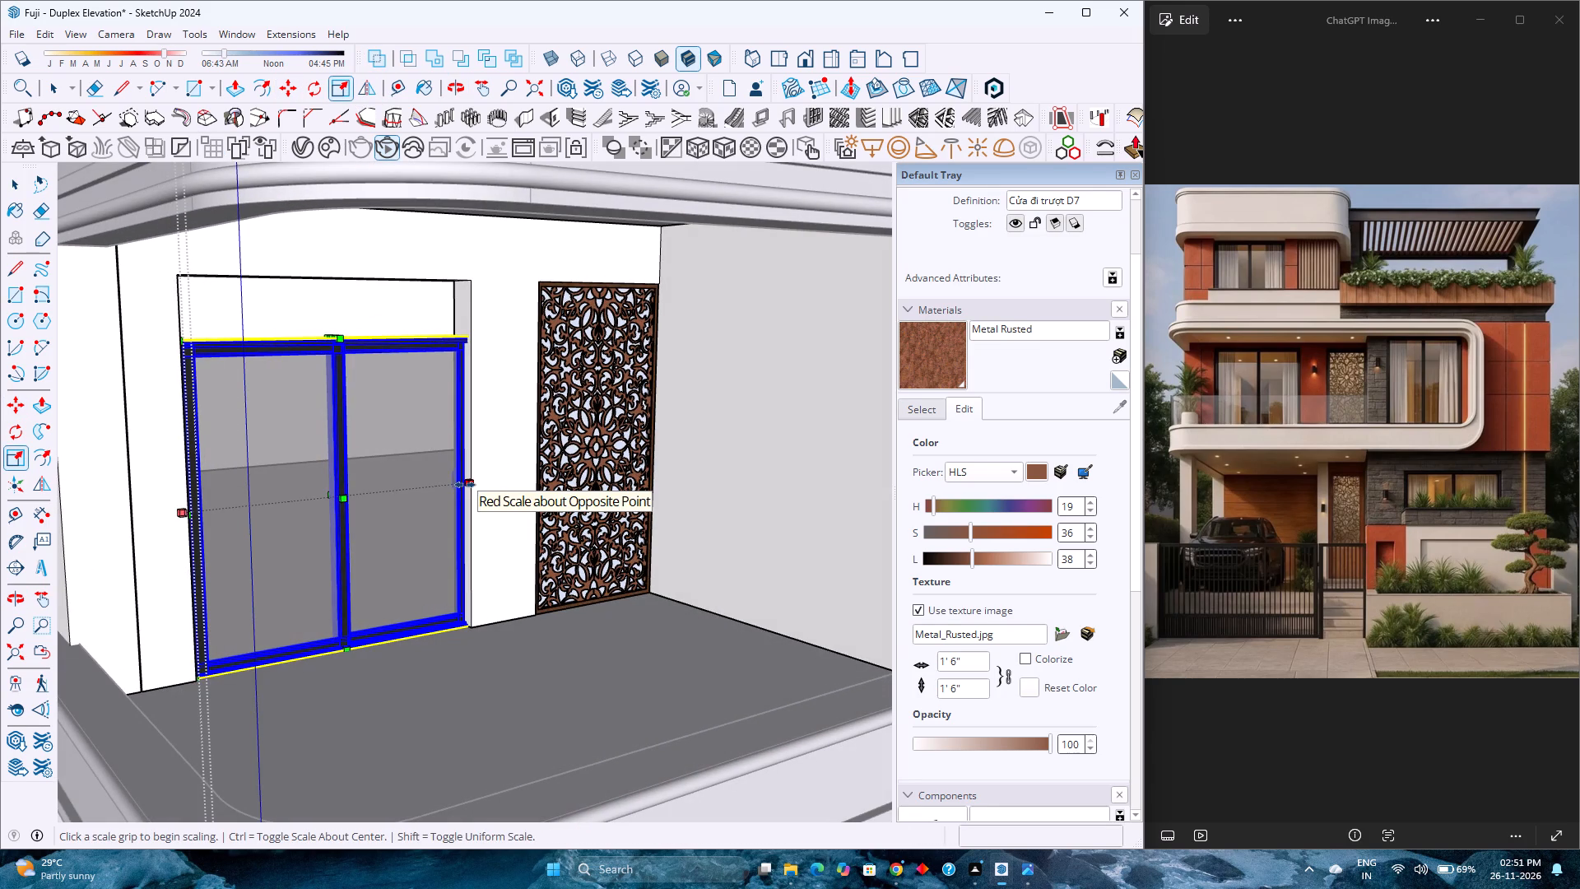
{"action": "left_click", "coordinate": [465, 485]}
{"action": "left_click", "coordinate": [472, 461]}
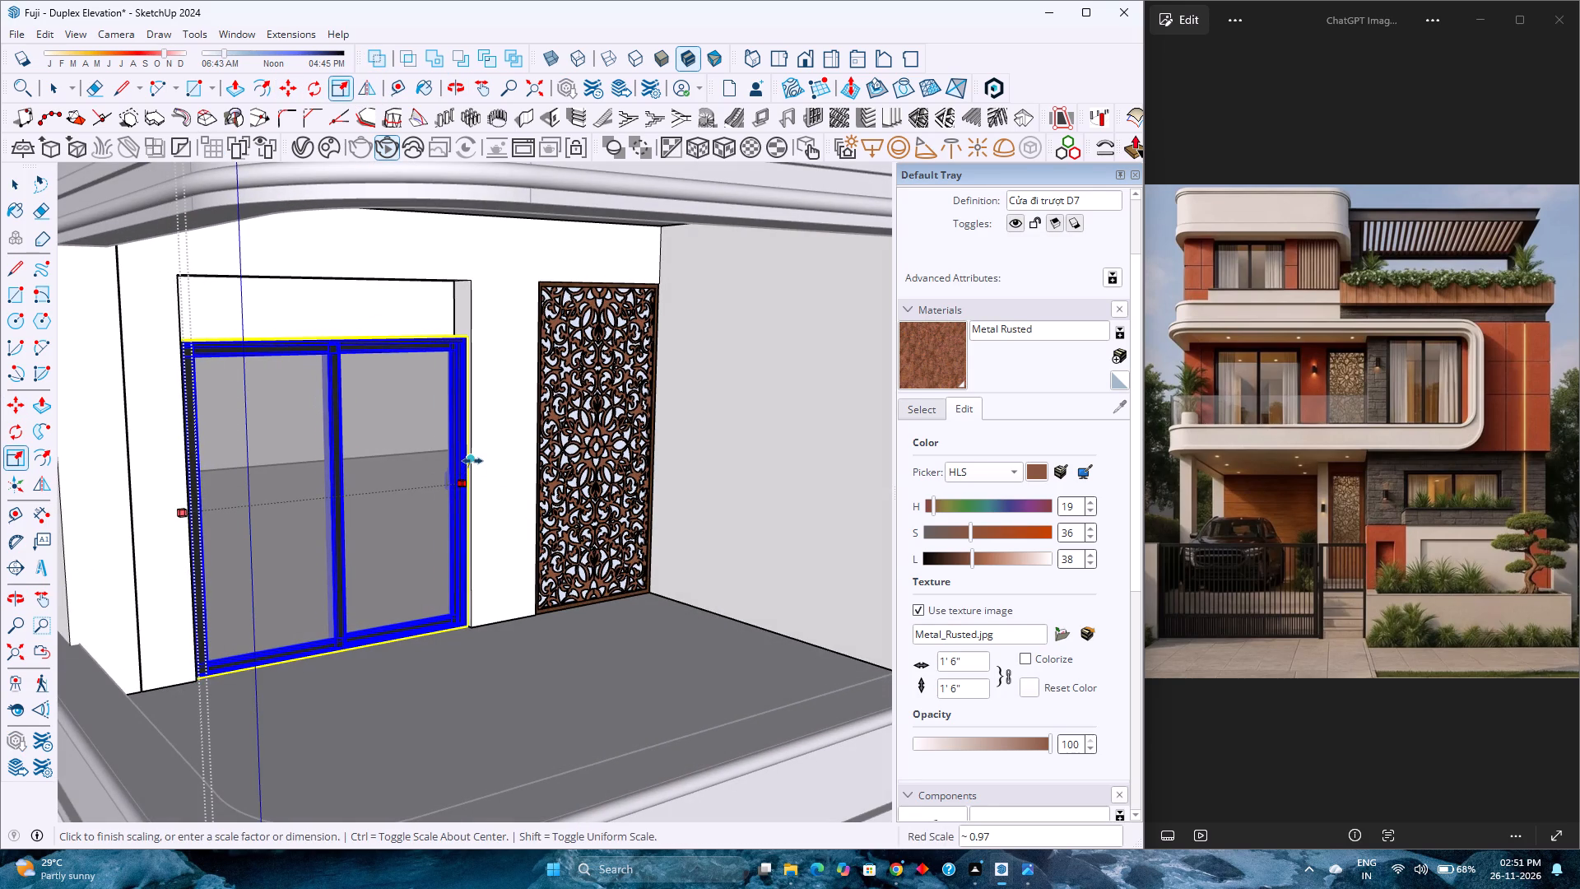
Scale the door's height along the blue axis to 1.18 so its frame reaches the top of the opening.
{"action": "scroll", "coordinate": [319, 344], "scroll_direction": "up", "scroll_amount": 3}
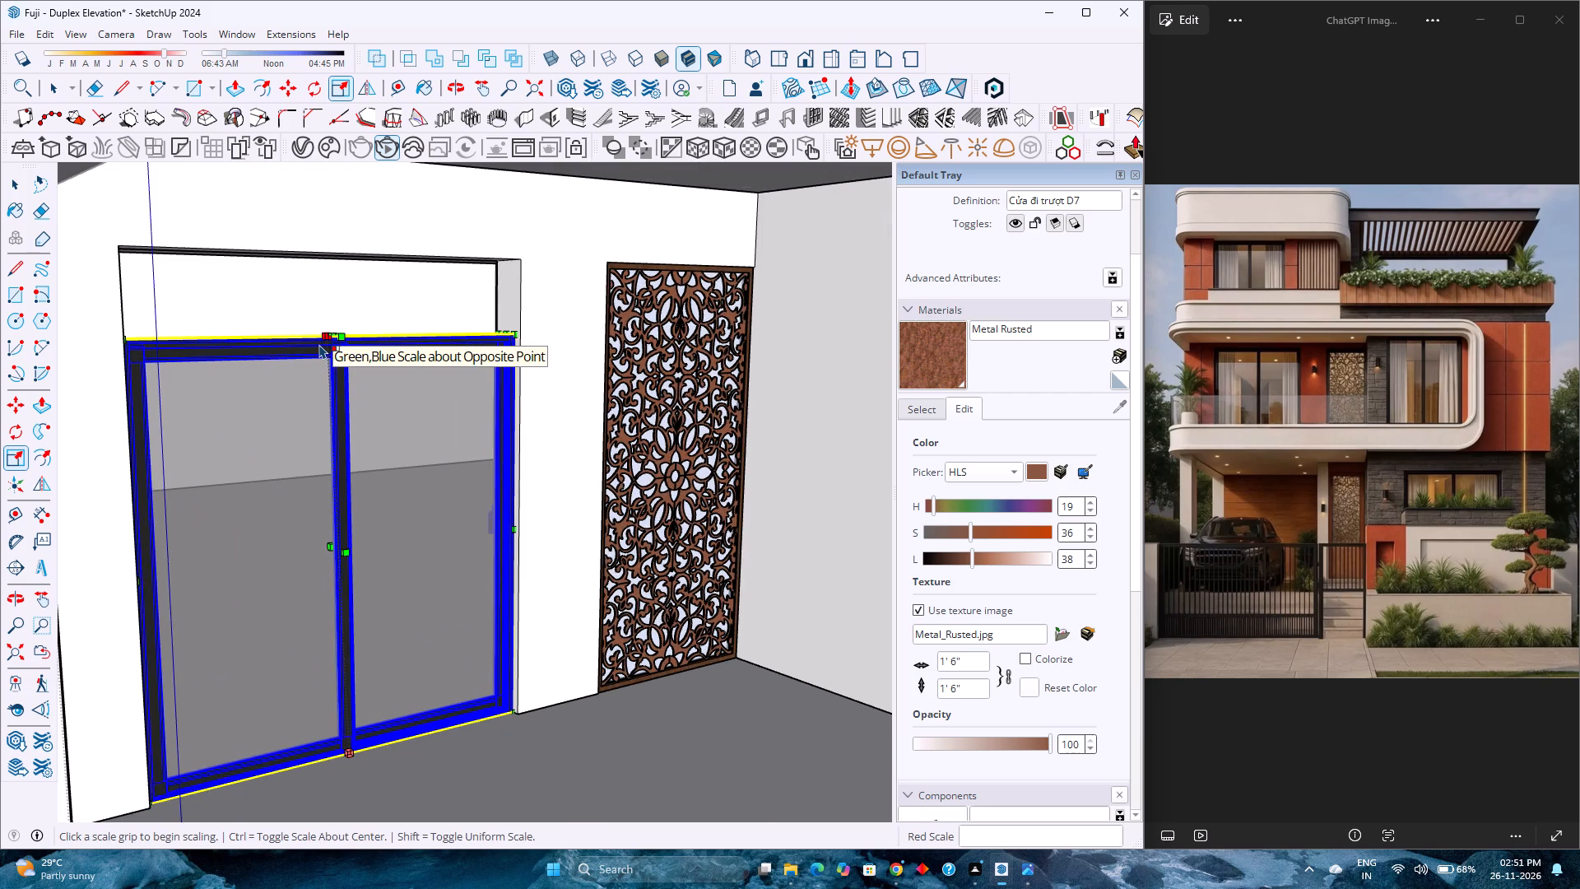
{"action": "scroll", "coordinate": [319, 344], "scroll_direction": "up", "scroll_amount": 4}
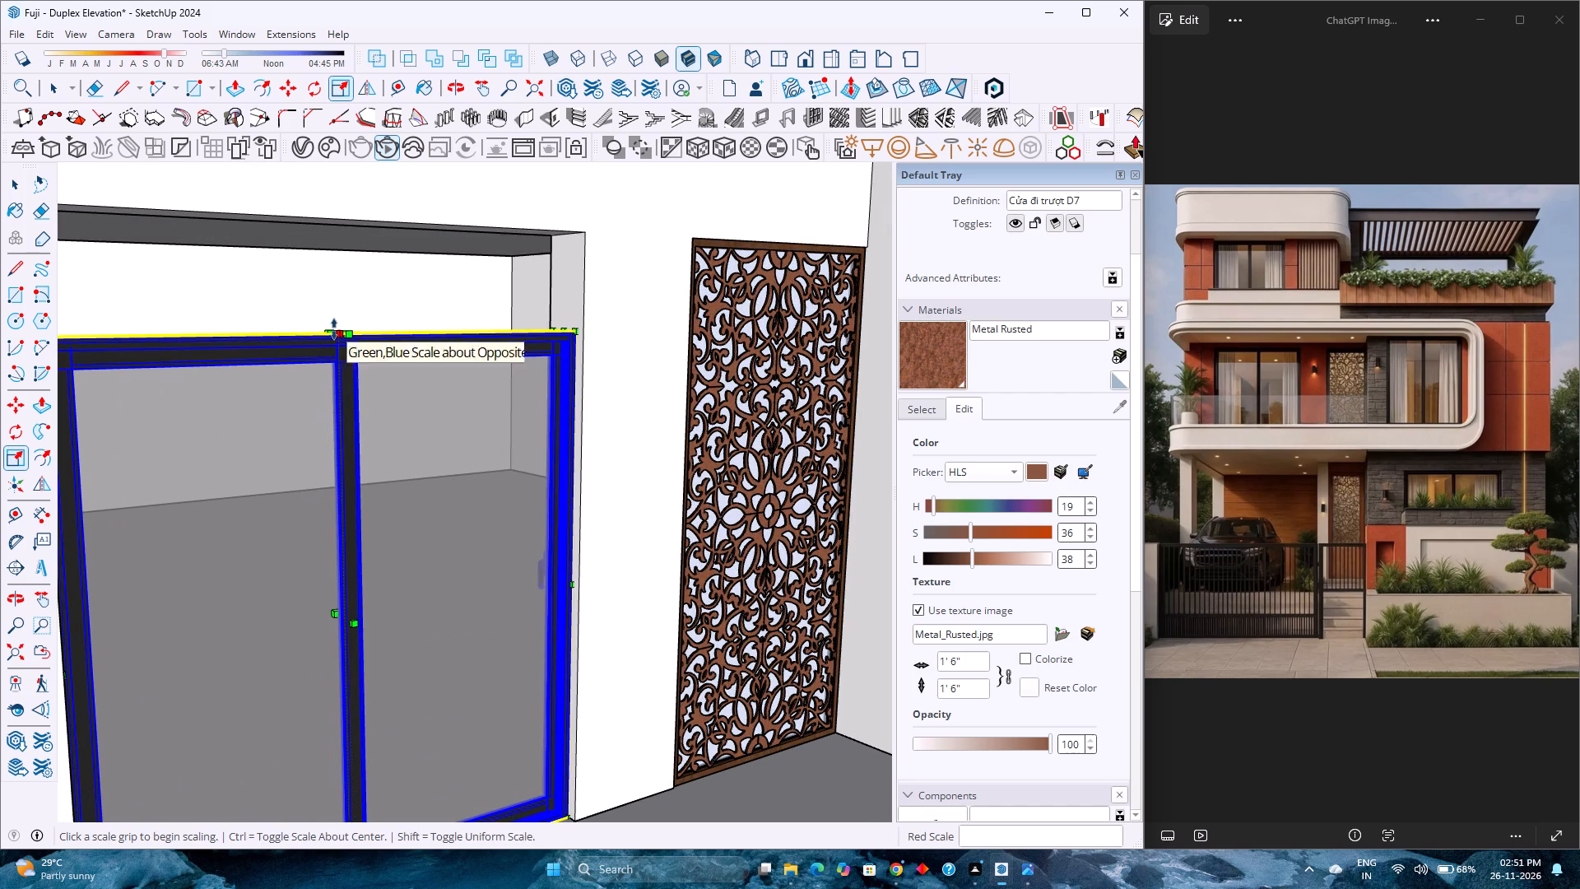
{"action": "left_click", "coordinate": [334, 329]}
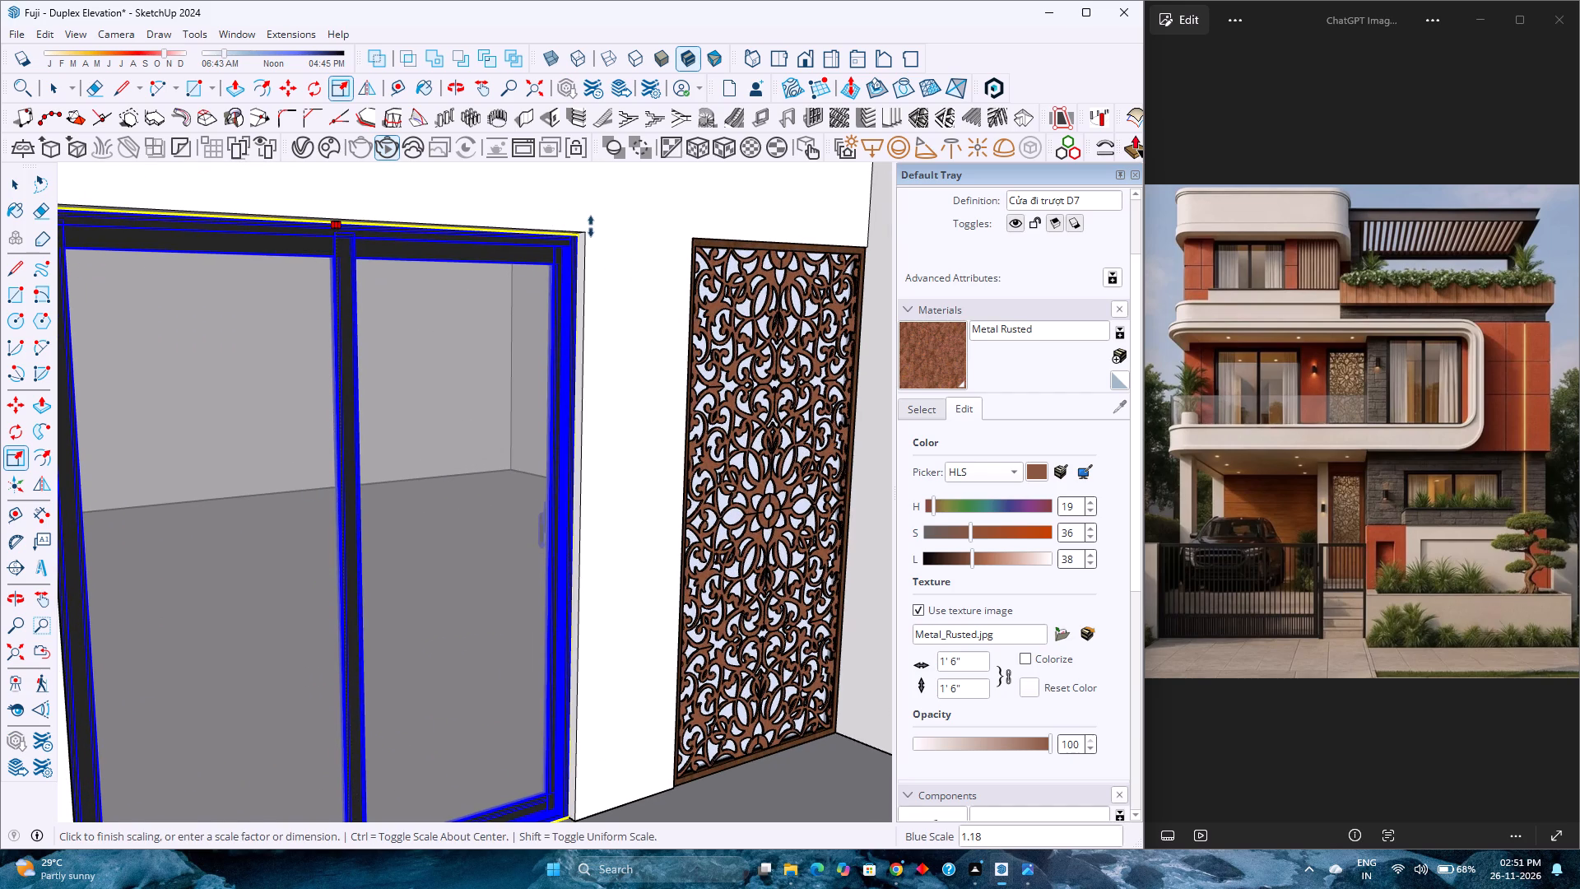
{"action": "left_click", "coordinate": [586, 229]}
{"action": "scroll", "coordinate": [443, 342], "scroll_direction": "down", "scroll_amount": 2}
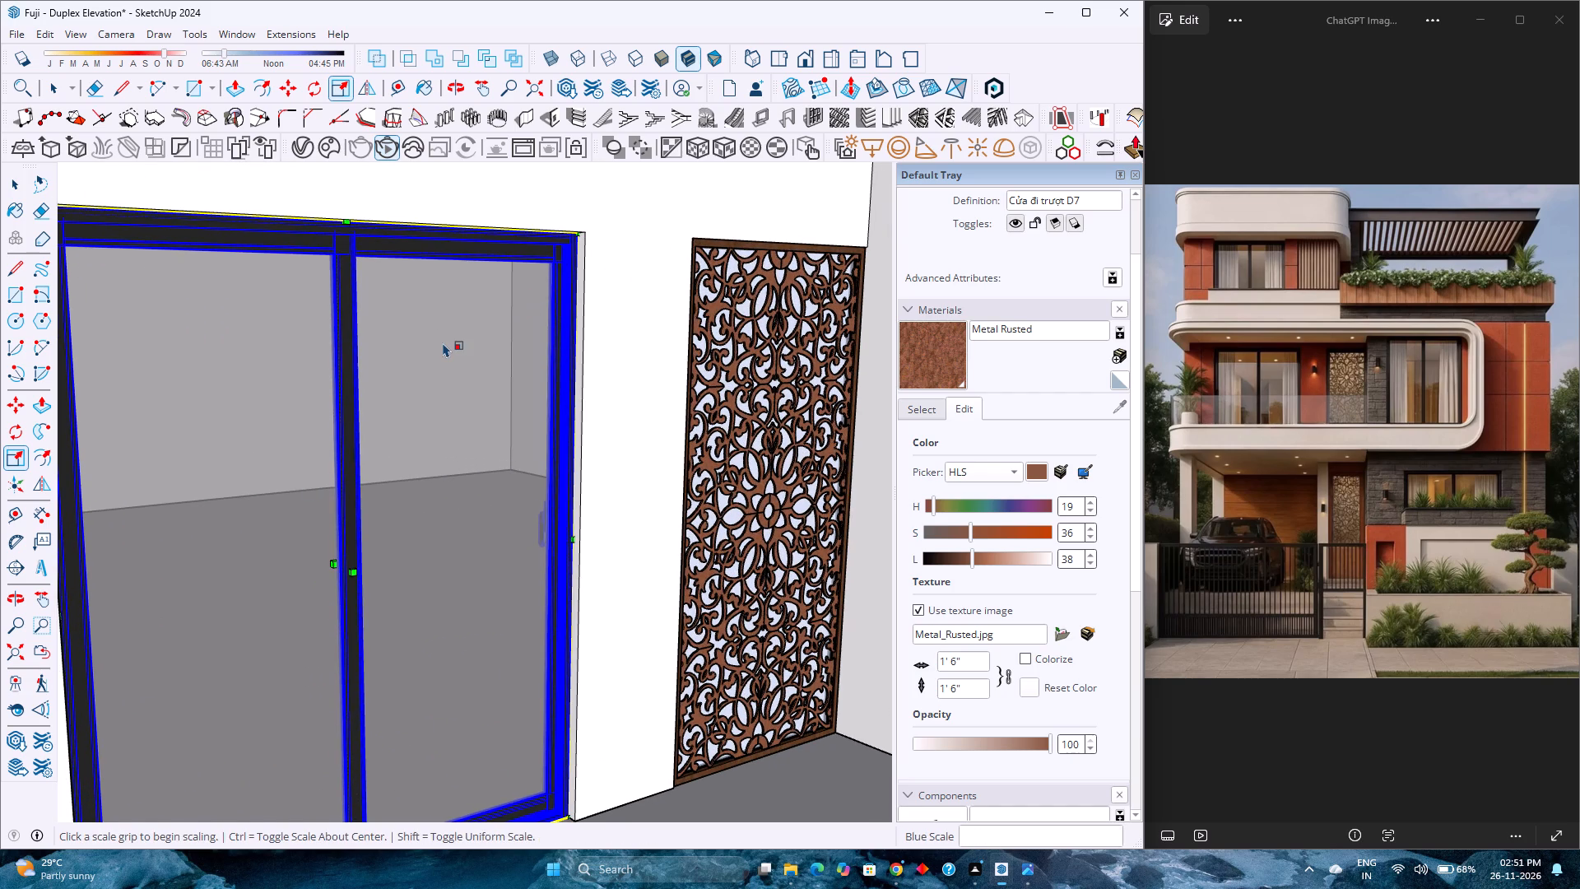
Deselect the scaled sliding door and examine how it sits in the balcony opening and the overall house elevation.
{"action": "scroll", "coordinate": [443, 342], "scroll_direction": "down", "scroll_amount": 1}
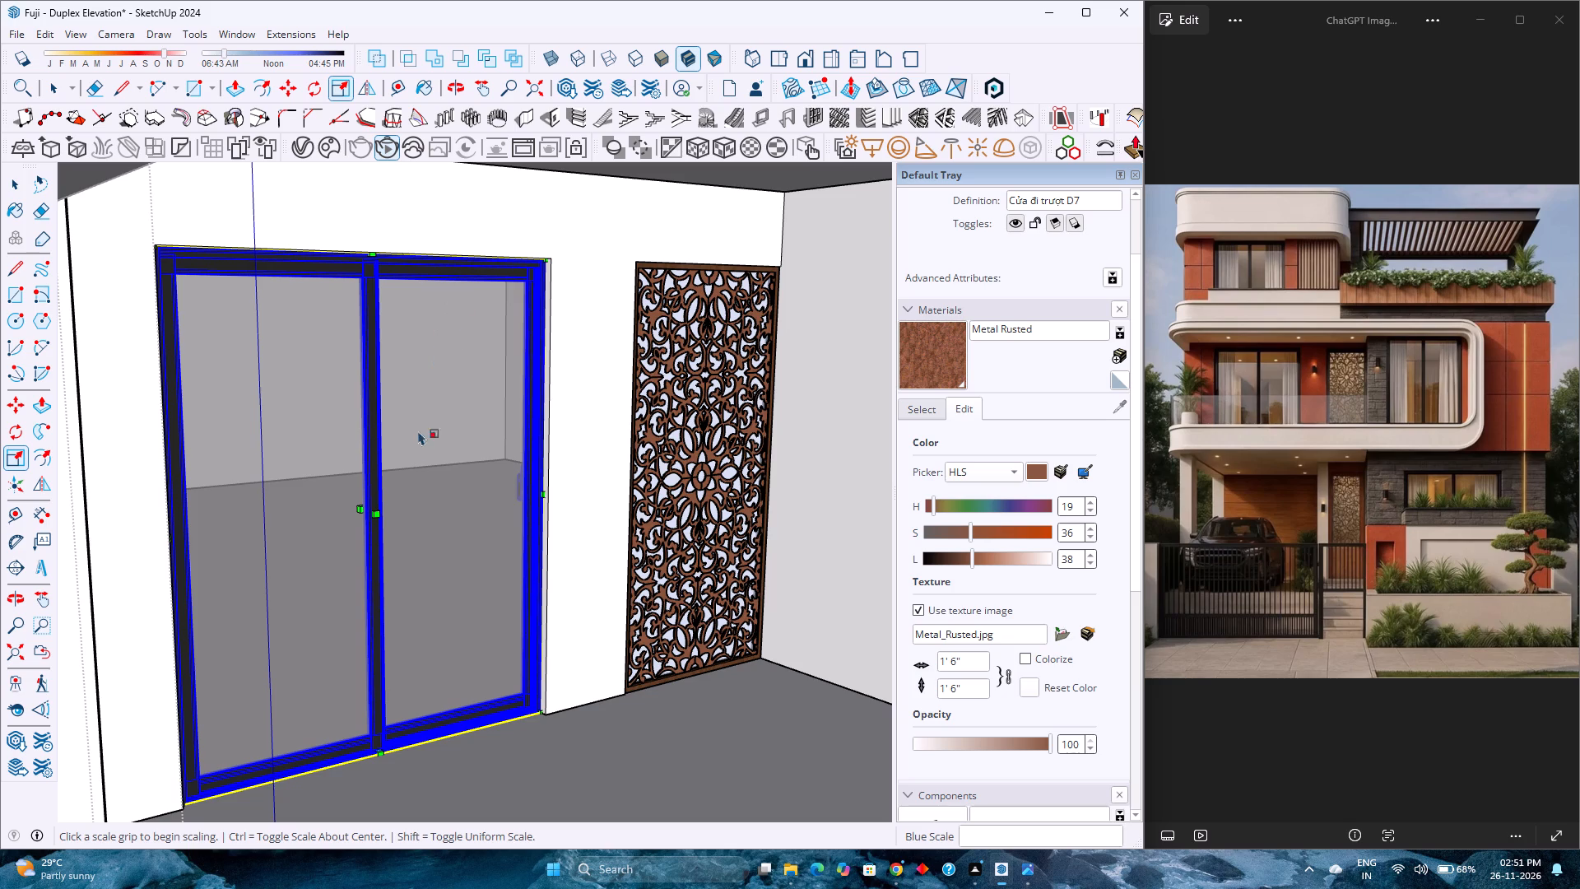
{"action": "key", "text": "space"}
{"action": "scroll", "coordinate": [415, 440], "scroll_direction": "down", "scroll_amount": 12}
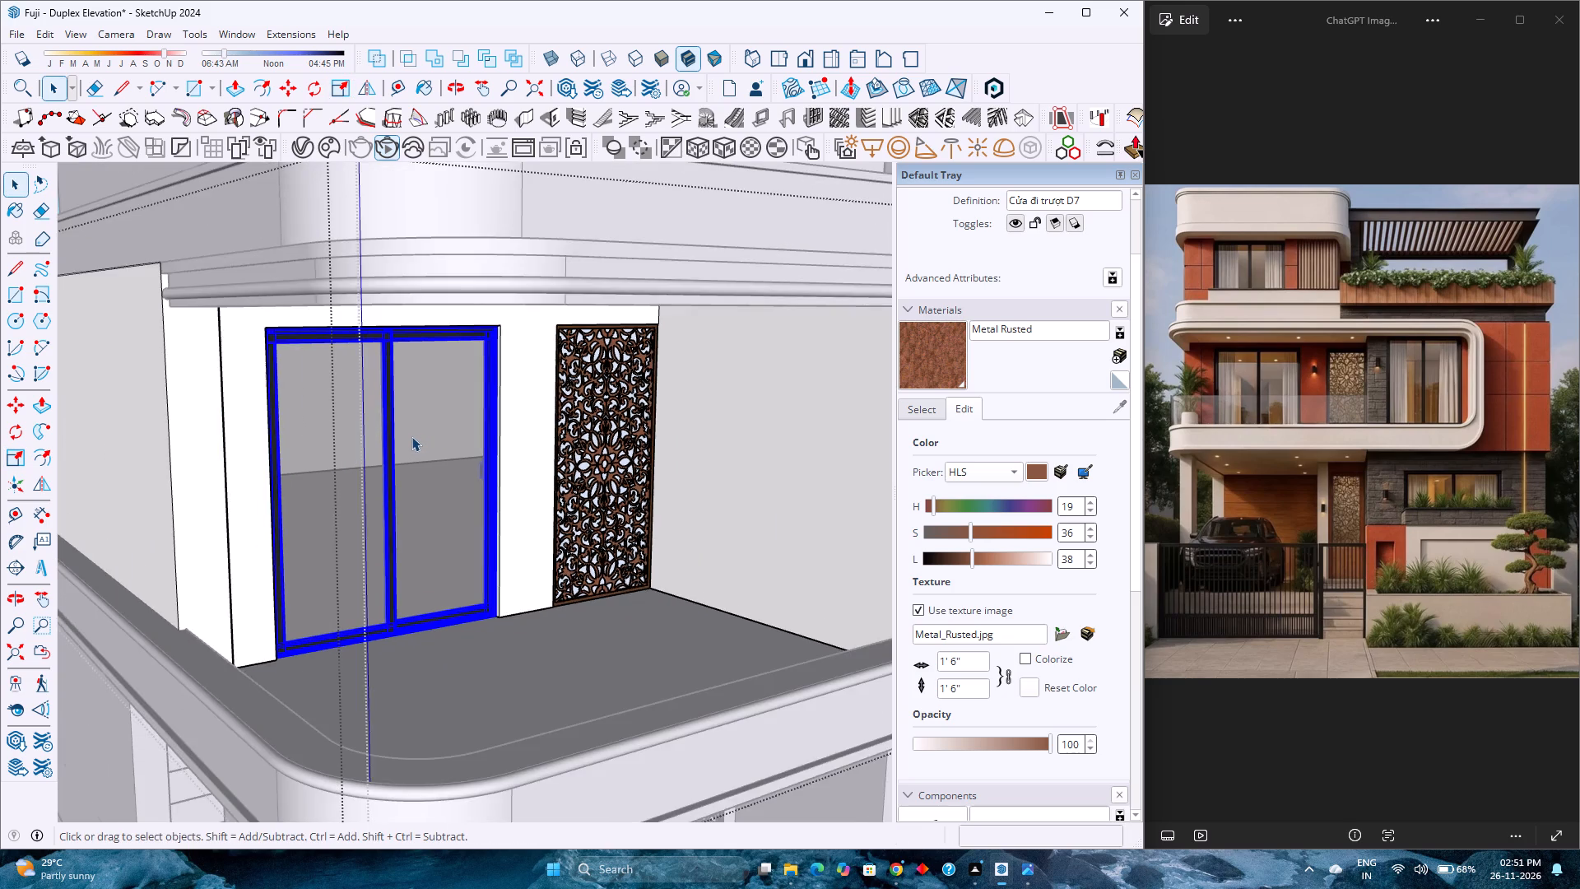
{"action": "scroll", "coordinate": [413, 436], "scroll_direction": "down", "scroll_amount": 16}
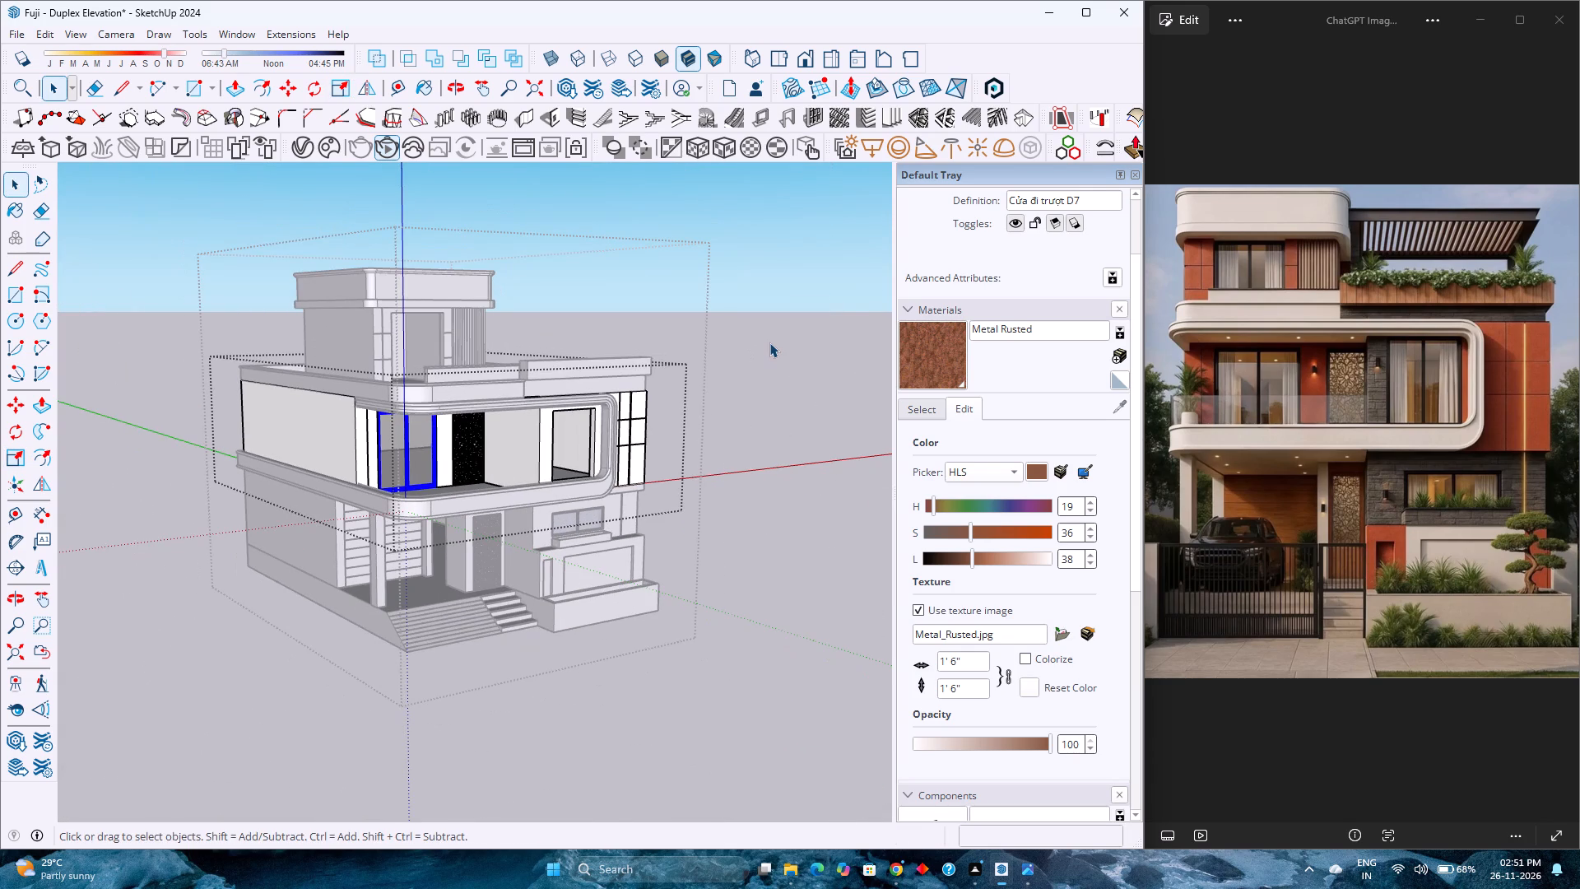
{"action": "left_click", "coordinate": [769, 342]}
{"action": "middle_click_drag", "start_coordinate": [769, 342], "coordinate": [365, 395]}
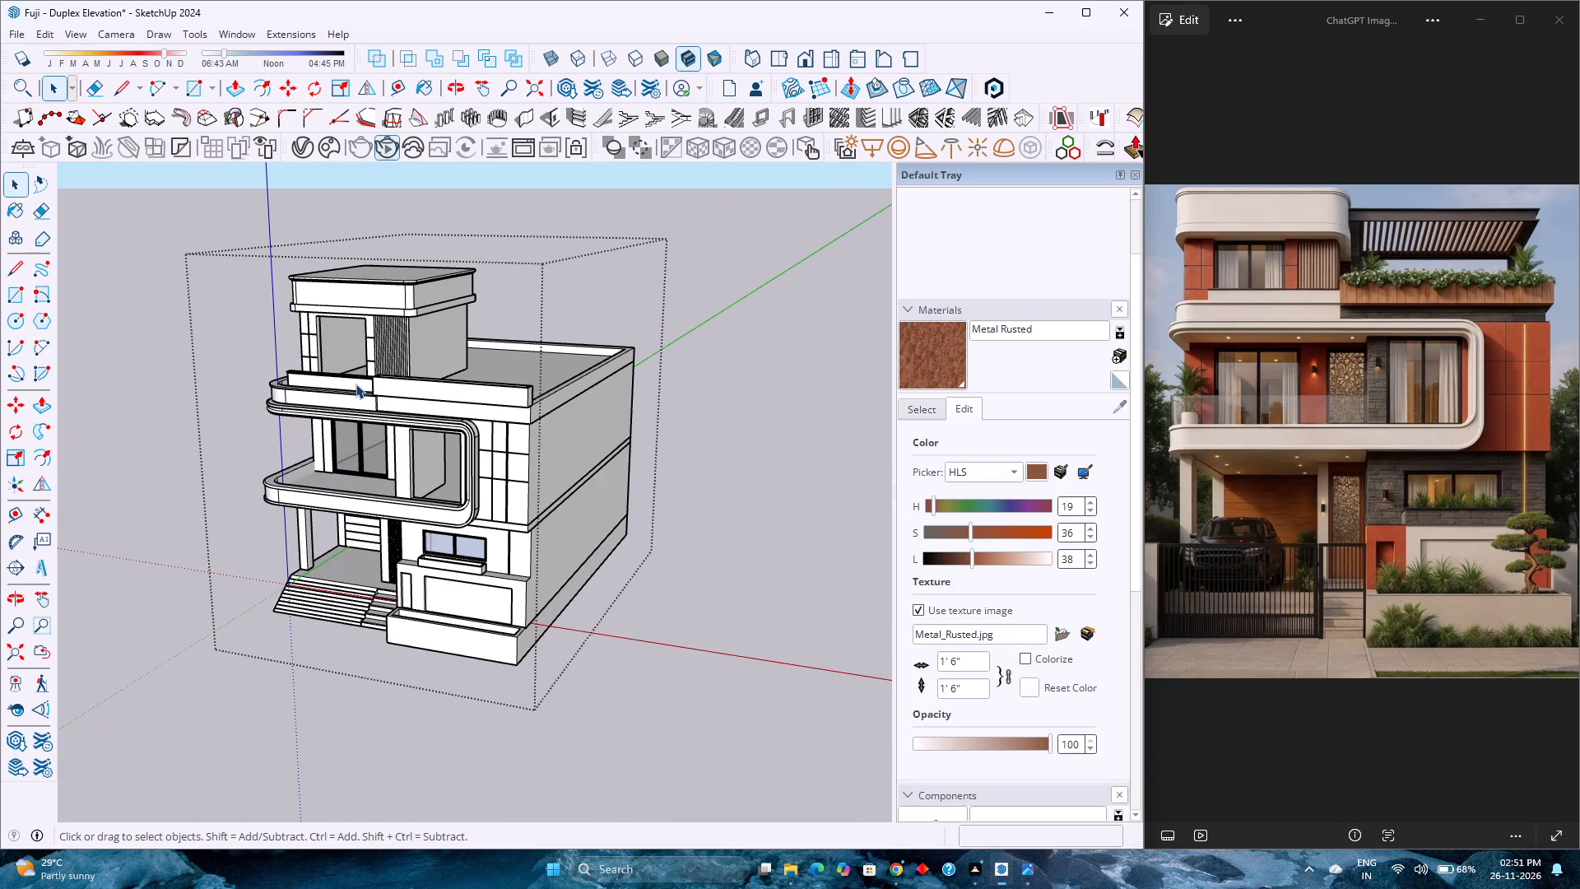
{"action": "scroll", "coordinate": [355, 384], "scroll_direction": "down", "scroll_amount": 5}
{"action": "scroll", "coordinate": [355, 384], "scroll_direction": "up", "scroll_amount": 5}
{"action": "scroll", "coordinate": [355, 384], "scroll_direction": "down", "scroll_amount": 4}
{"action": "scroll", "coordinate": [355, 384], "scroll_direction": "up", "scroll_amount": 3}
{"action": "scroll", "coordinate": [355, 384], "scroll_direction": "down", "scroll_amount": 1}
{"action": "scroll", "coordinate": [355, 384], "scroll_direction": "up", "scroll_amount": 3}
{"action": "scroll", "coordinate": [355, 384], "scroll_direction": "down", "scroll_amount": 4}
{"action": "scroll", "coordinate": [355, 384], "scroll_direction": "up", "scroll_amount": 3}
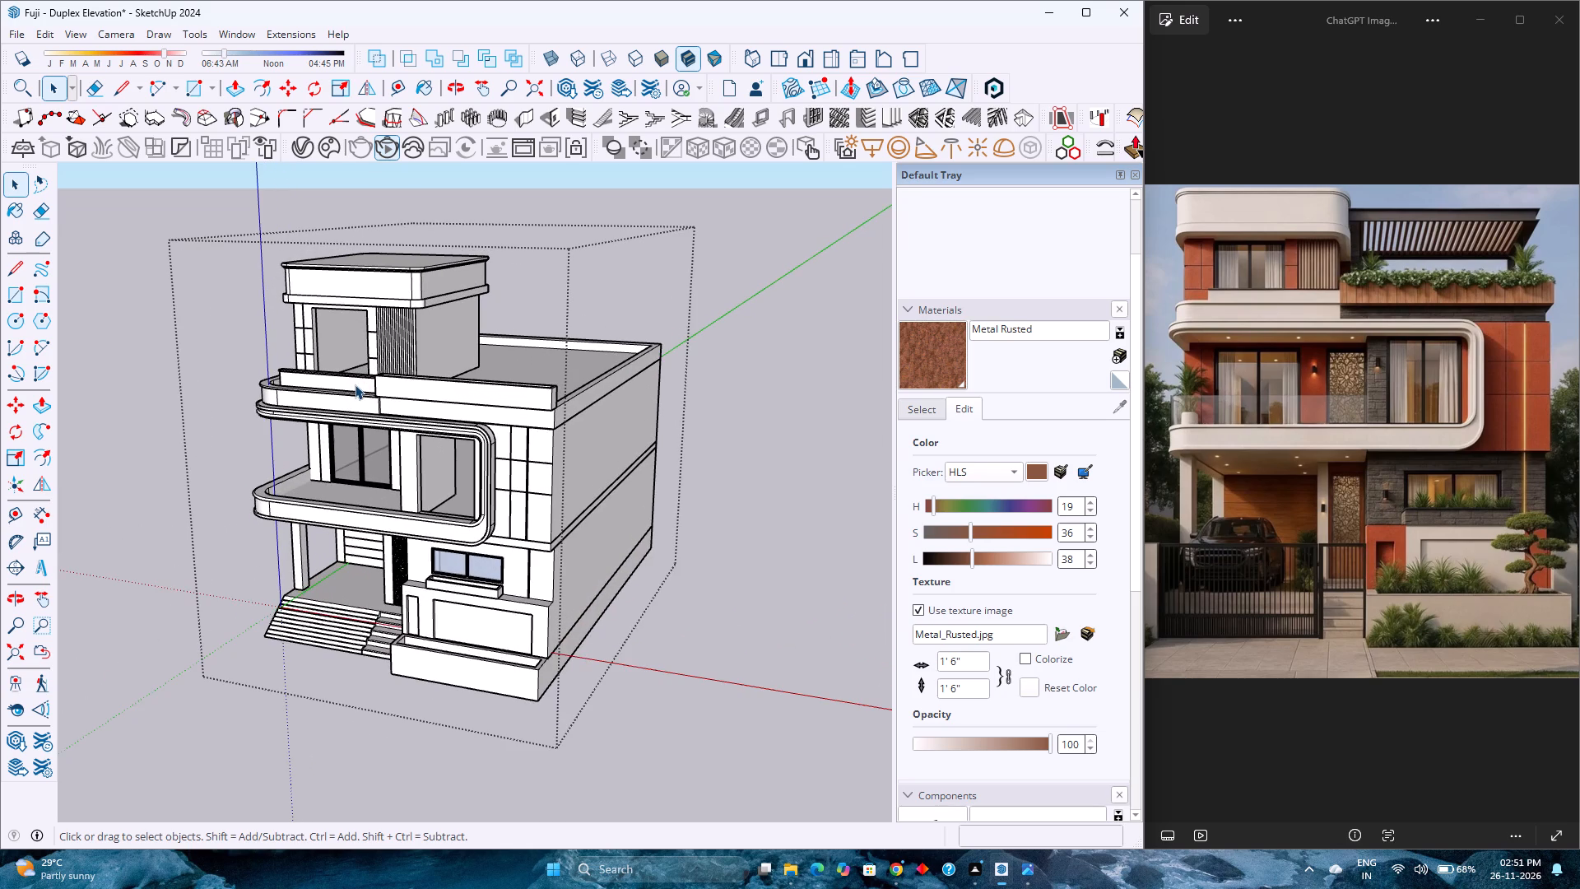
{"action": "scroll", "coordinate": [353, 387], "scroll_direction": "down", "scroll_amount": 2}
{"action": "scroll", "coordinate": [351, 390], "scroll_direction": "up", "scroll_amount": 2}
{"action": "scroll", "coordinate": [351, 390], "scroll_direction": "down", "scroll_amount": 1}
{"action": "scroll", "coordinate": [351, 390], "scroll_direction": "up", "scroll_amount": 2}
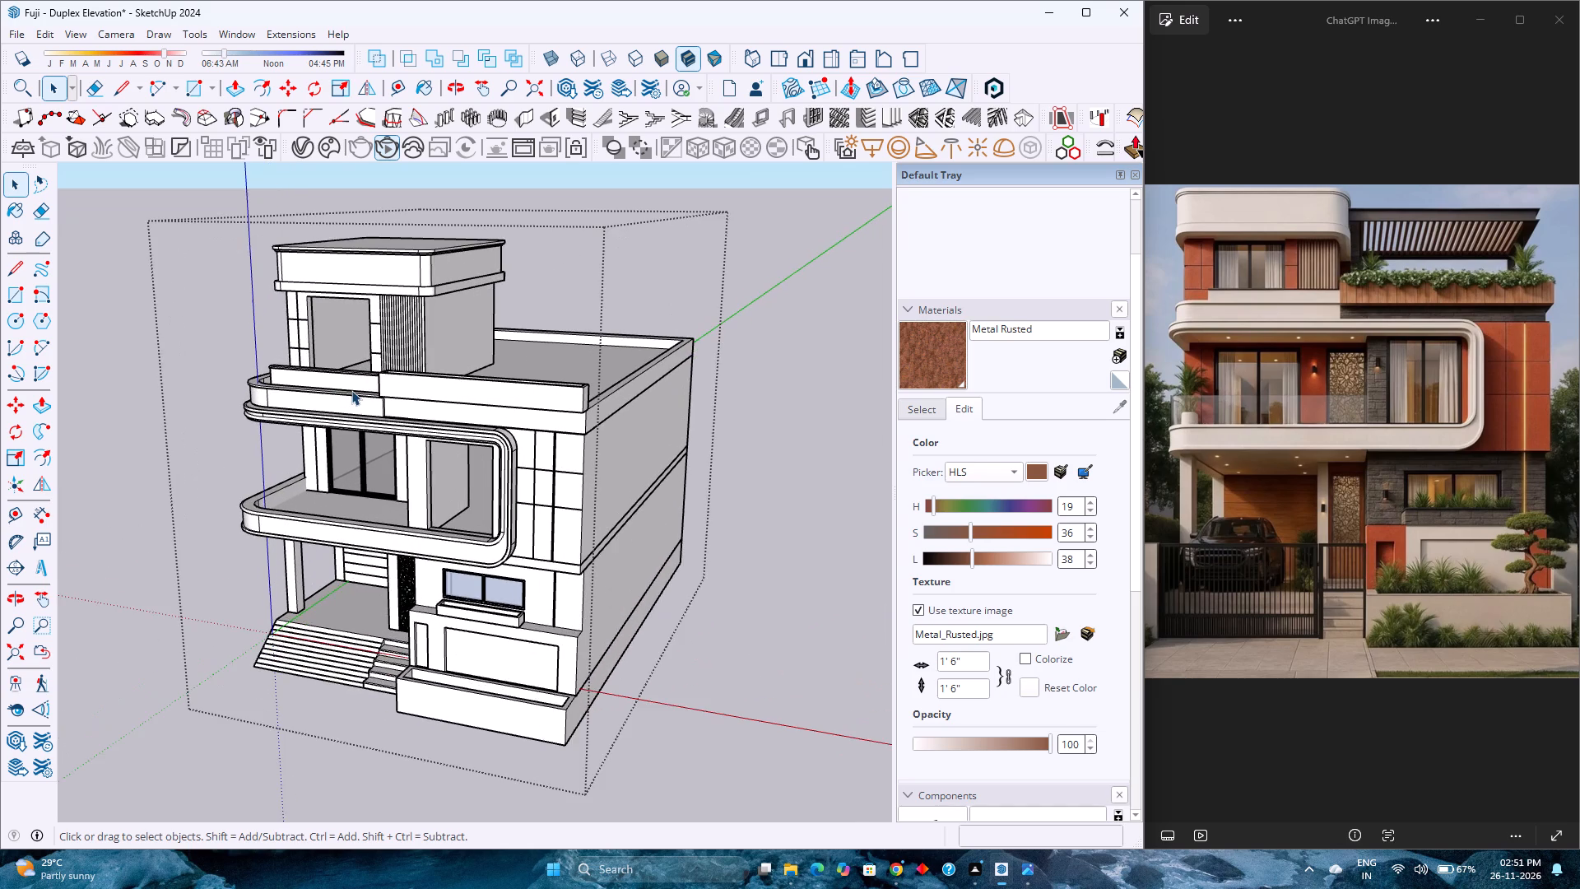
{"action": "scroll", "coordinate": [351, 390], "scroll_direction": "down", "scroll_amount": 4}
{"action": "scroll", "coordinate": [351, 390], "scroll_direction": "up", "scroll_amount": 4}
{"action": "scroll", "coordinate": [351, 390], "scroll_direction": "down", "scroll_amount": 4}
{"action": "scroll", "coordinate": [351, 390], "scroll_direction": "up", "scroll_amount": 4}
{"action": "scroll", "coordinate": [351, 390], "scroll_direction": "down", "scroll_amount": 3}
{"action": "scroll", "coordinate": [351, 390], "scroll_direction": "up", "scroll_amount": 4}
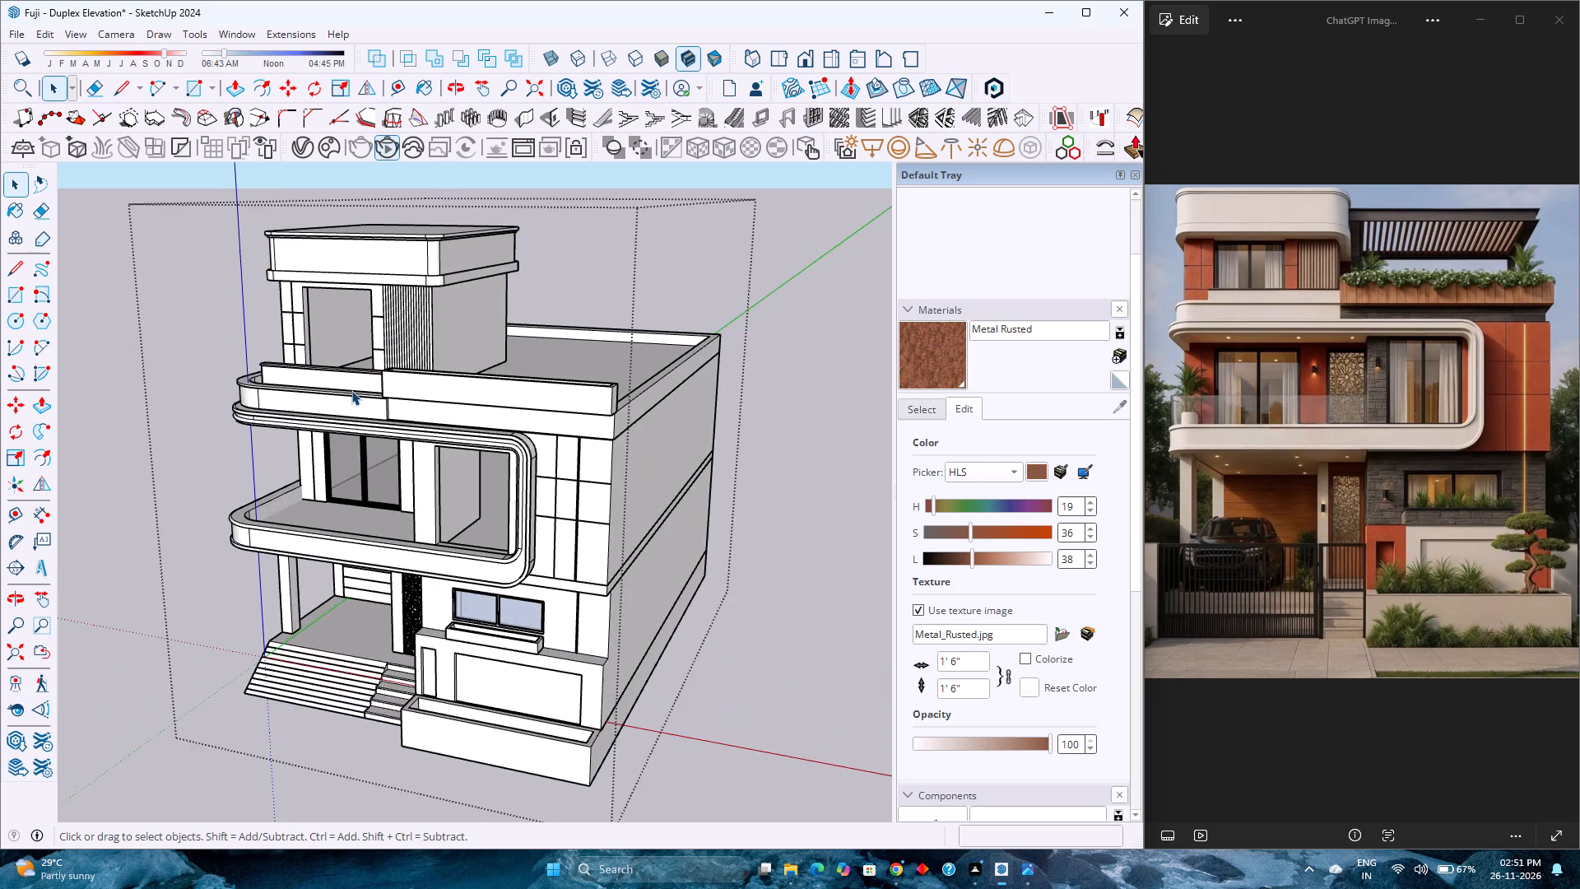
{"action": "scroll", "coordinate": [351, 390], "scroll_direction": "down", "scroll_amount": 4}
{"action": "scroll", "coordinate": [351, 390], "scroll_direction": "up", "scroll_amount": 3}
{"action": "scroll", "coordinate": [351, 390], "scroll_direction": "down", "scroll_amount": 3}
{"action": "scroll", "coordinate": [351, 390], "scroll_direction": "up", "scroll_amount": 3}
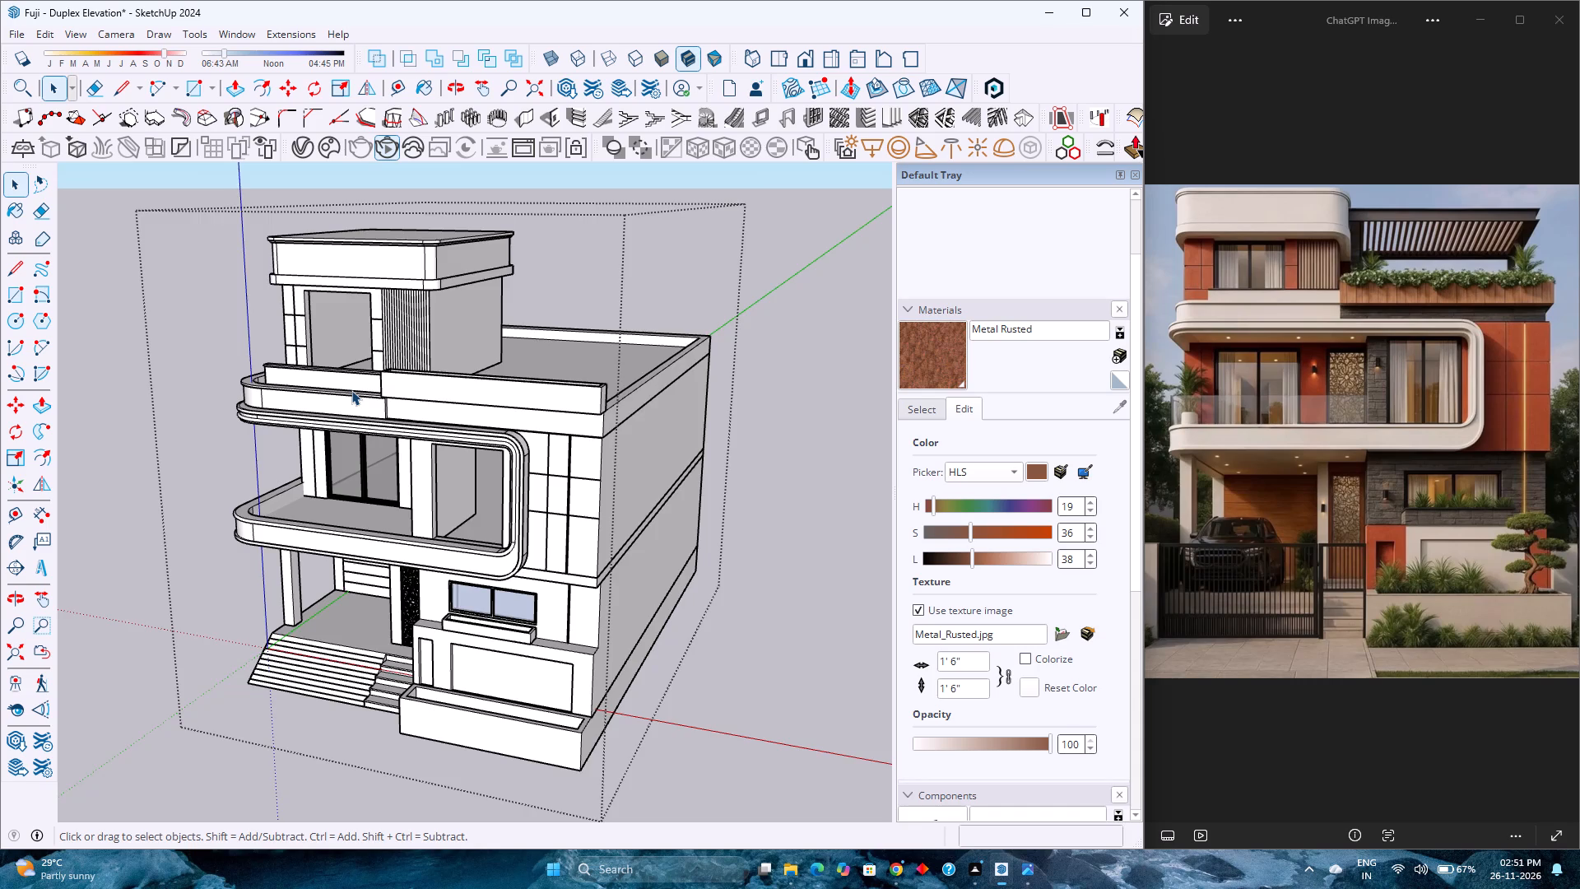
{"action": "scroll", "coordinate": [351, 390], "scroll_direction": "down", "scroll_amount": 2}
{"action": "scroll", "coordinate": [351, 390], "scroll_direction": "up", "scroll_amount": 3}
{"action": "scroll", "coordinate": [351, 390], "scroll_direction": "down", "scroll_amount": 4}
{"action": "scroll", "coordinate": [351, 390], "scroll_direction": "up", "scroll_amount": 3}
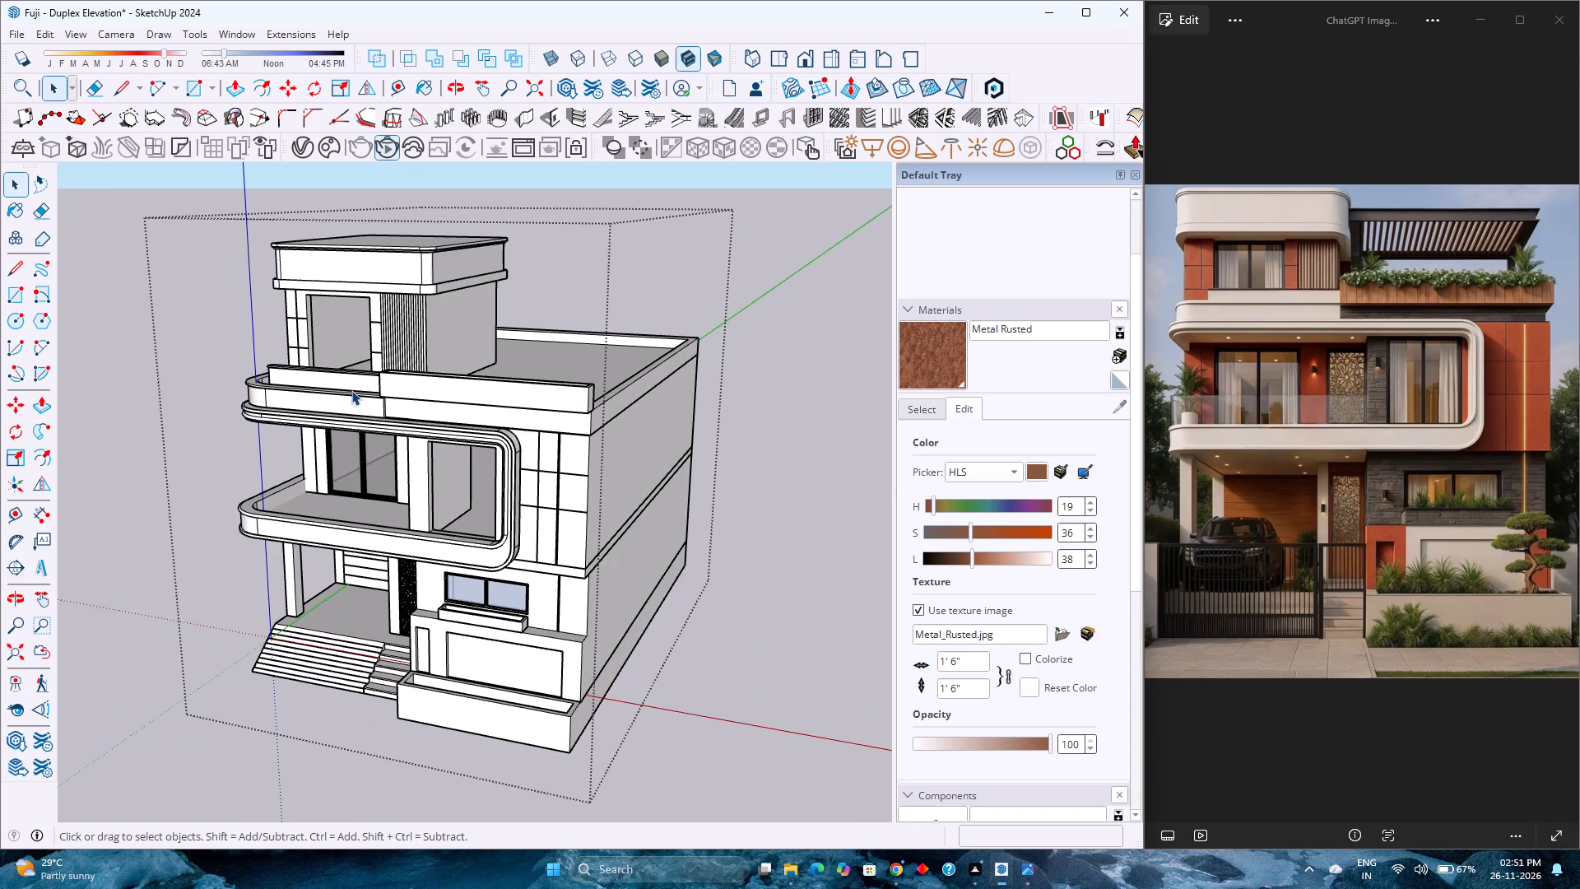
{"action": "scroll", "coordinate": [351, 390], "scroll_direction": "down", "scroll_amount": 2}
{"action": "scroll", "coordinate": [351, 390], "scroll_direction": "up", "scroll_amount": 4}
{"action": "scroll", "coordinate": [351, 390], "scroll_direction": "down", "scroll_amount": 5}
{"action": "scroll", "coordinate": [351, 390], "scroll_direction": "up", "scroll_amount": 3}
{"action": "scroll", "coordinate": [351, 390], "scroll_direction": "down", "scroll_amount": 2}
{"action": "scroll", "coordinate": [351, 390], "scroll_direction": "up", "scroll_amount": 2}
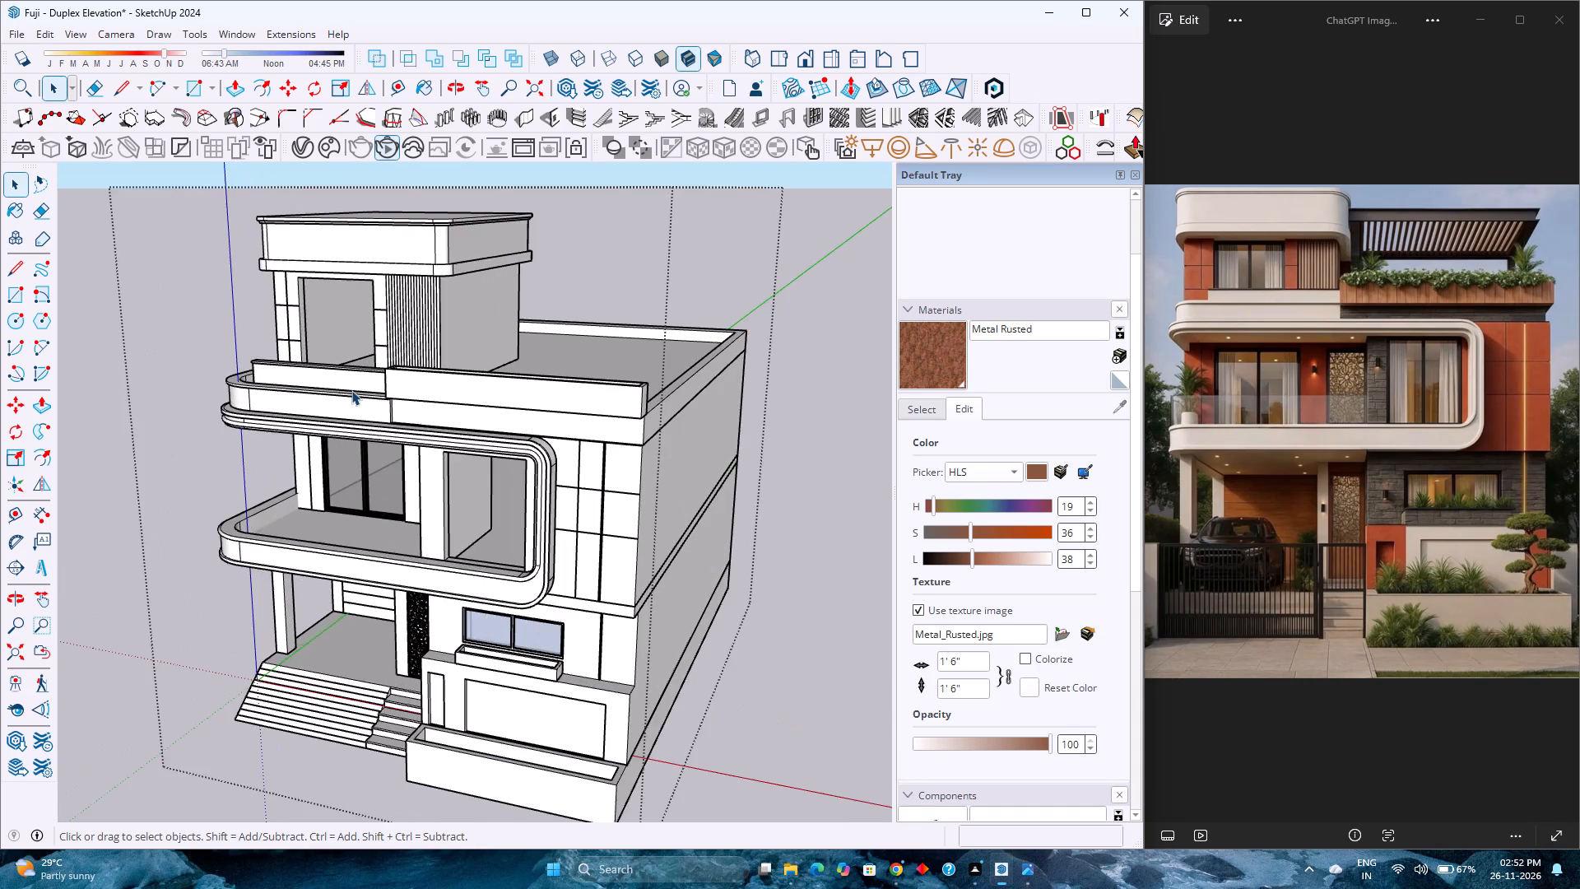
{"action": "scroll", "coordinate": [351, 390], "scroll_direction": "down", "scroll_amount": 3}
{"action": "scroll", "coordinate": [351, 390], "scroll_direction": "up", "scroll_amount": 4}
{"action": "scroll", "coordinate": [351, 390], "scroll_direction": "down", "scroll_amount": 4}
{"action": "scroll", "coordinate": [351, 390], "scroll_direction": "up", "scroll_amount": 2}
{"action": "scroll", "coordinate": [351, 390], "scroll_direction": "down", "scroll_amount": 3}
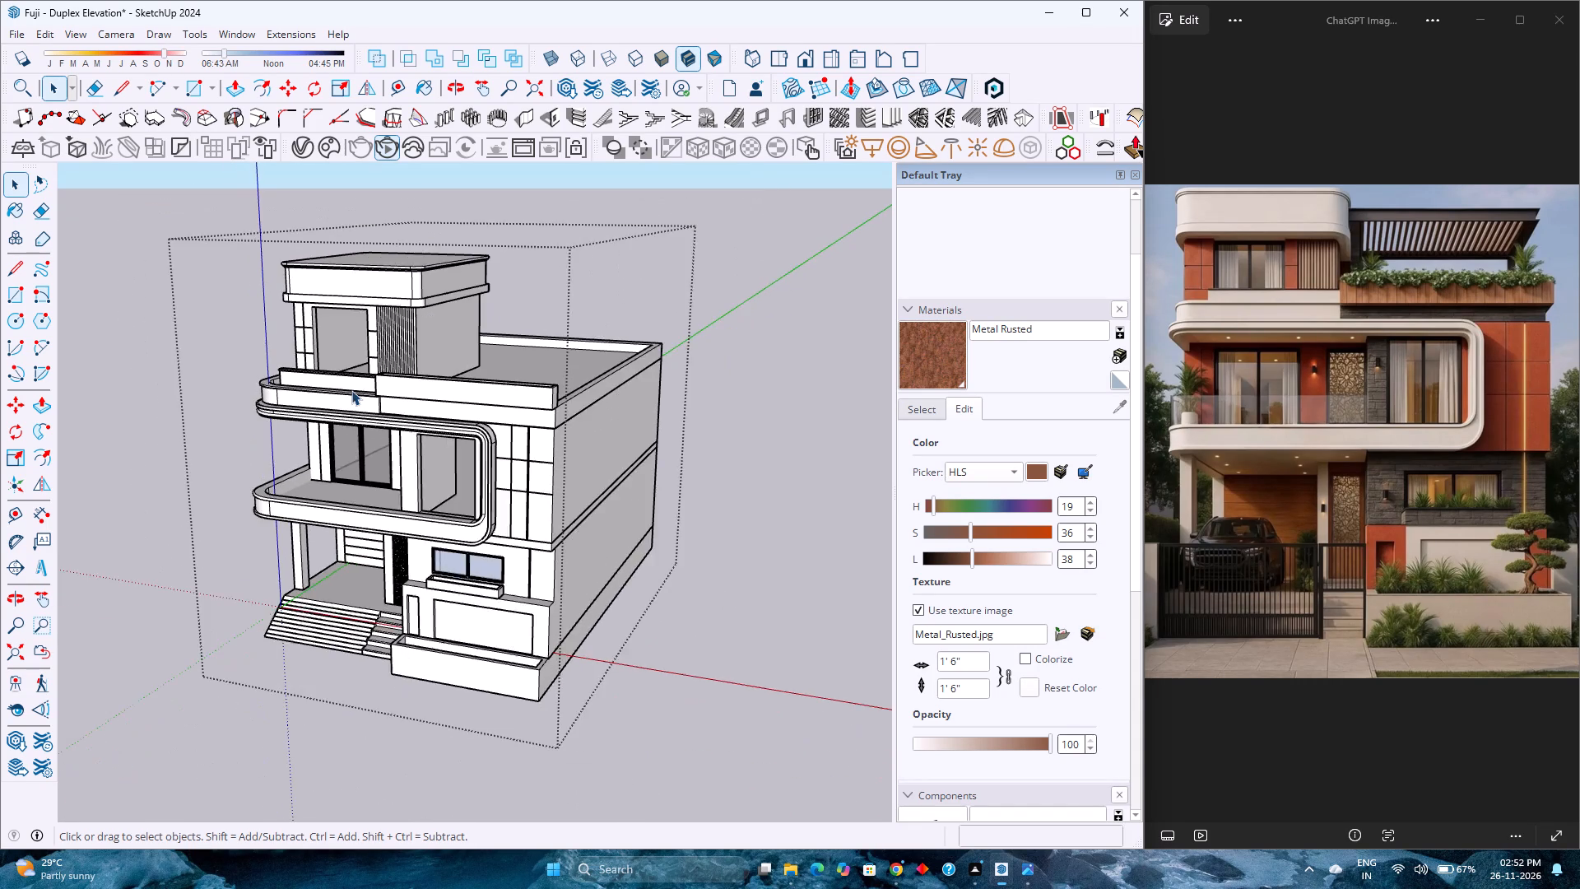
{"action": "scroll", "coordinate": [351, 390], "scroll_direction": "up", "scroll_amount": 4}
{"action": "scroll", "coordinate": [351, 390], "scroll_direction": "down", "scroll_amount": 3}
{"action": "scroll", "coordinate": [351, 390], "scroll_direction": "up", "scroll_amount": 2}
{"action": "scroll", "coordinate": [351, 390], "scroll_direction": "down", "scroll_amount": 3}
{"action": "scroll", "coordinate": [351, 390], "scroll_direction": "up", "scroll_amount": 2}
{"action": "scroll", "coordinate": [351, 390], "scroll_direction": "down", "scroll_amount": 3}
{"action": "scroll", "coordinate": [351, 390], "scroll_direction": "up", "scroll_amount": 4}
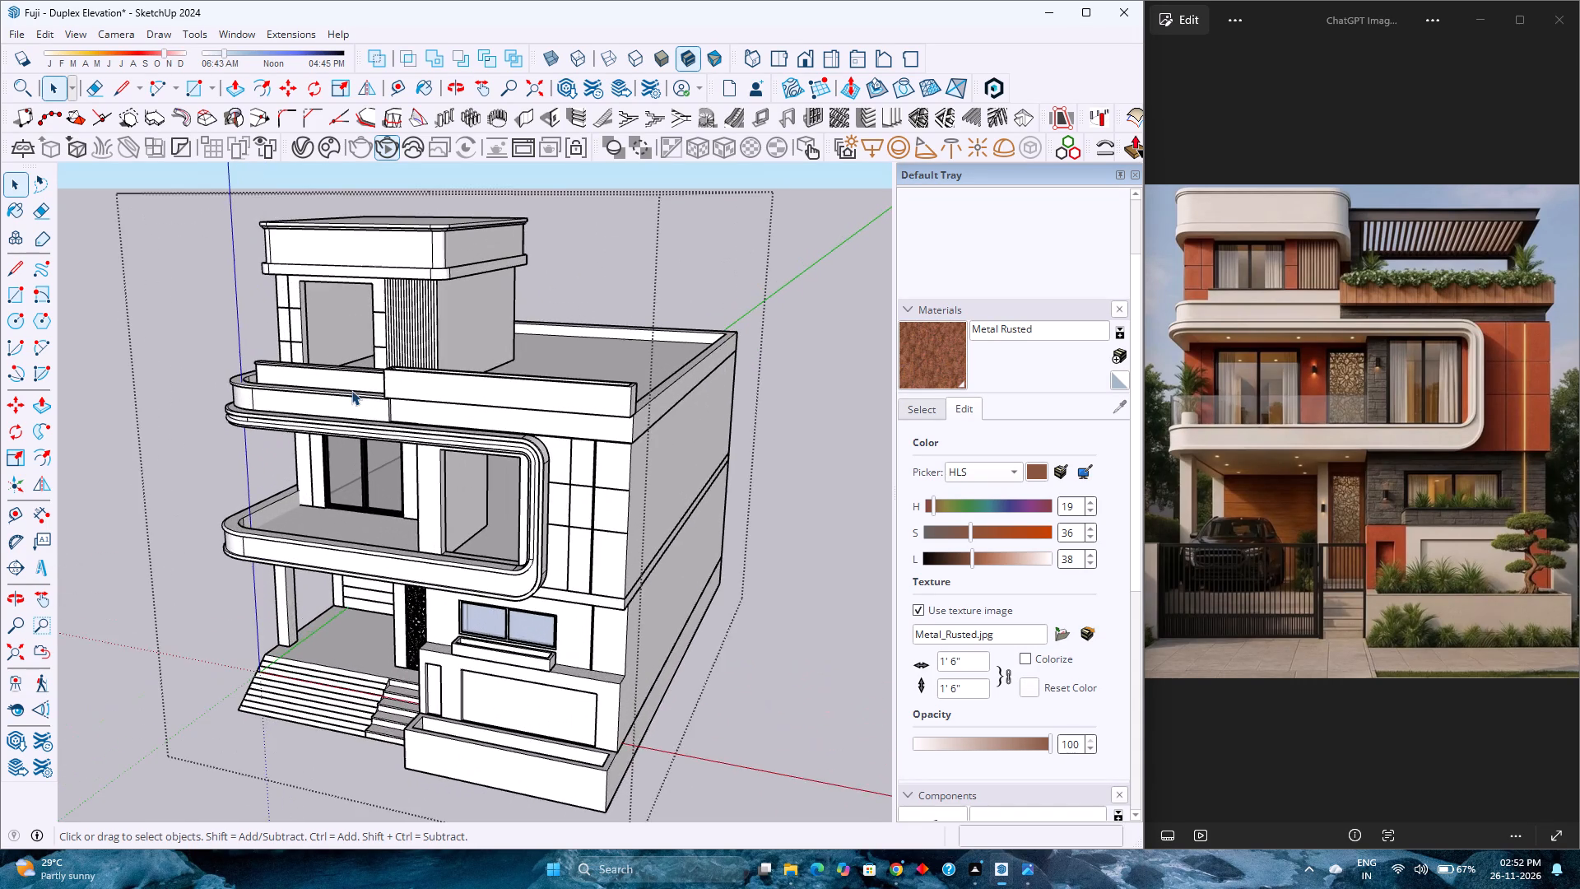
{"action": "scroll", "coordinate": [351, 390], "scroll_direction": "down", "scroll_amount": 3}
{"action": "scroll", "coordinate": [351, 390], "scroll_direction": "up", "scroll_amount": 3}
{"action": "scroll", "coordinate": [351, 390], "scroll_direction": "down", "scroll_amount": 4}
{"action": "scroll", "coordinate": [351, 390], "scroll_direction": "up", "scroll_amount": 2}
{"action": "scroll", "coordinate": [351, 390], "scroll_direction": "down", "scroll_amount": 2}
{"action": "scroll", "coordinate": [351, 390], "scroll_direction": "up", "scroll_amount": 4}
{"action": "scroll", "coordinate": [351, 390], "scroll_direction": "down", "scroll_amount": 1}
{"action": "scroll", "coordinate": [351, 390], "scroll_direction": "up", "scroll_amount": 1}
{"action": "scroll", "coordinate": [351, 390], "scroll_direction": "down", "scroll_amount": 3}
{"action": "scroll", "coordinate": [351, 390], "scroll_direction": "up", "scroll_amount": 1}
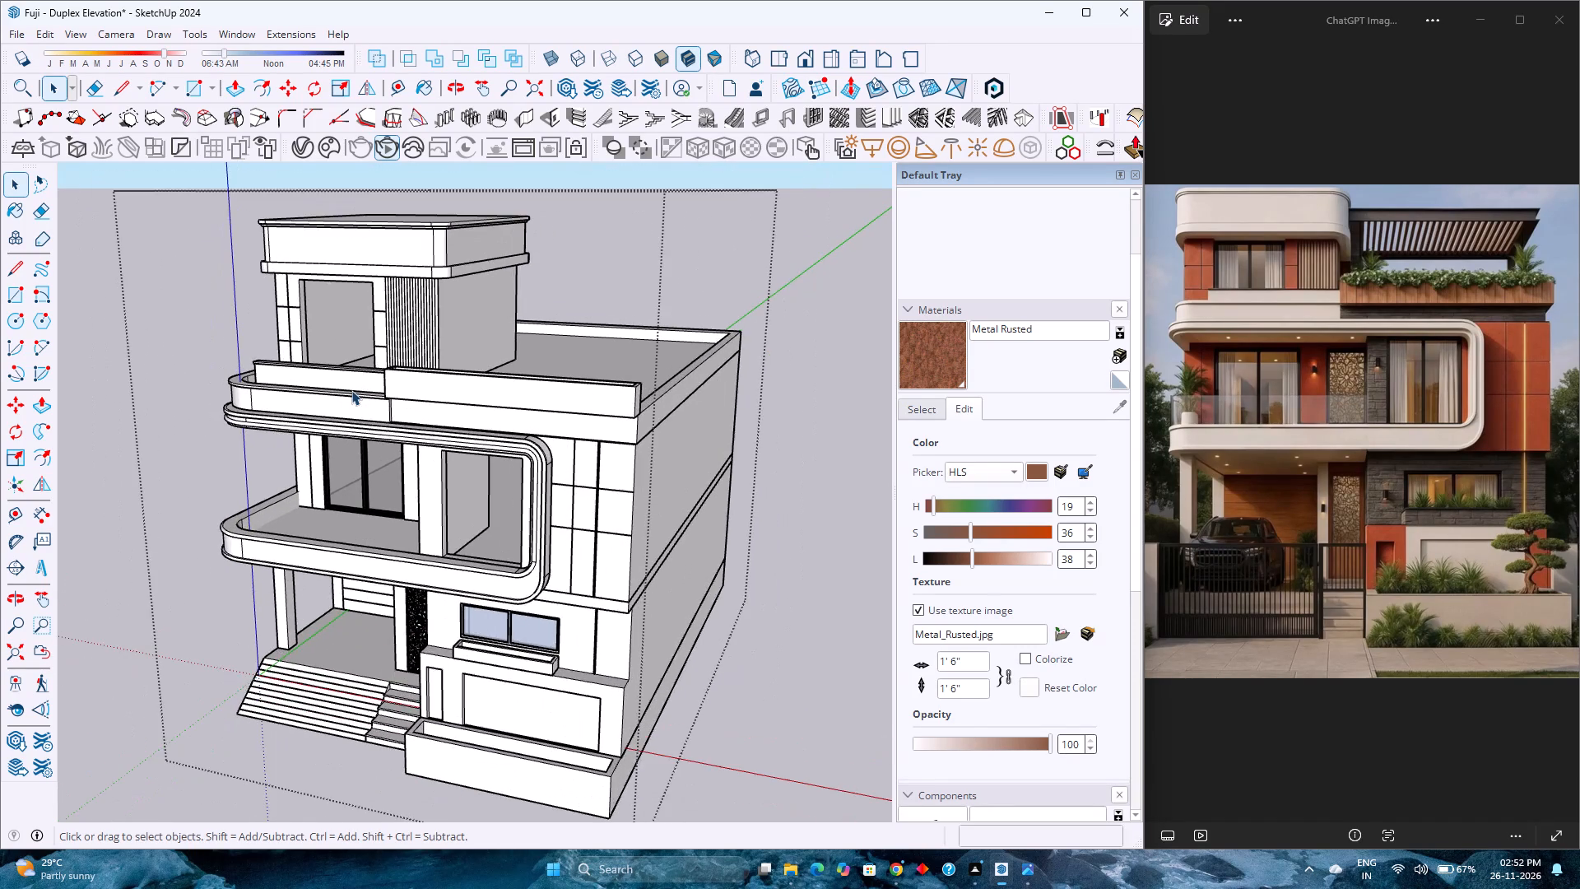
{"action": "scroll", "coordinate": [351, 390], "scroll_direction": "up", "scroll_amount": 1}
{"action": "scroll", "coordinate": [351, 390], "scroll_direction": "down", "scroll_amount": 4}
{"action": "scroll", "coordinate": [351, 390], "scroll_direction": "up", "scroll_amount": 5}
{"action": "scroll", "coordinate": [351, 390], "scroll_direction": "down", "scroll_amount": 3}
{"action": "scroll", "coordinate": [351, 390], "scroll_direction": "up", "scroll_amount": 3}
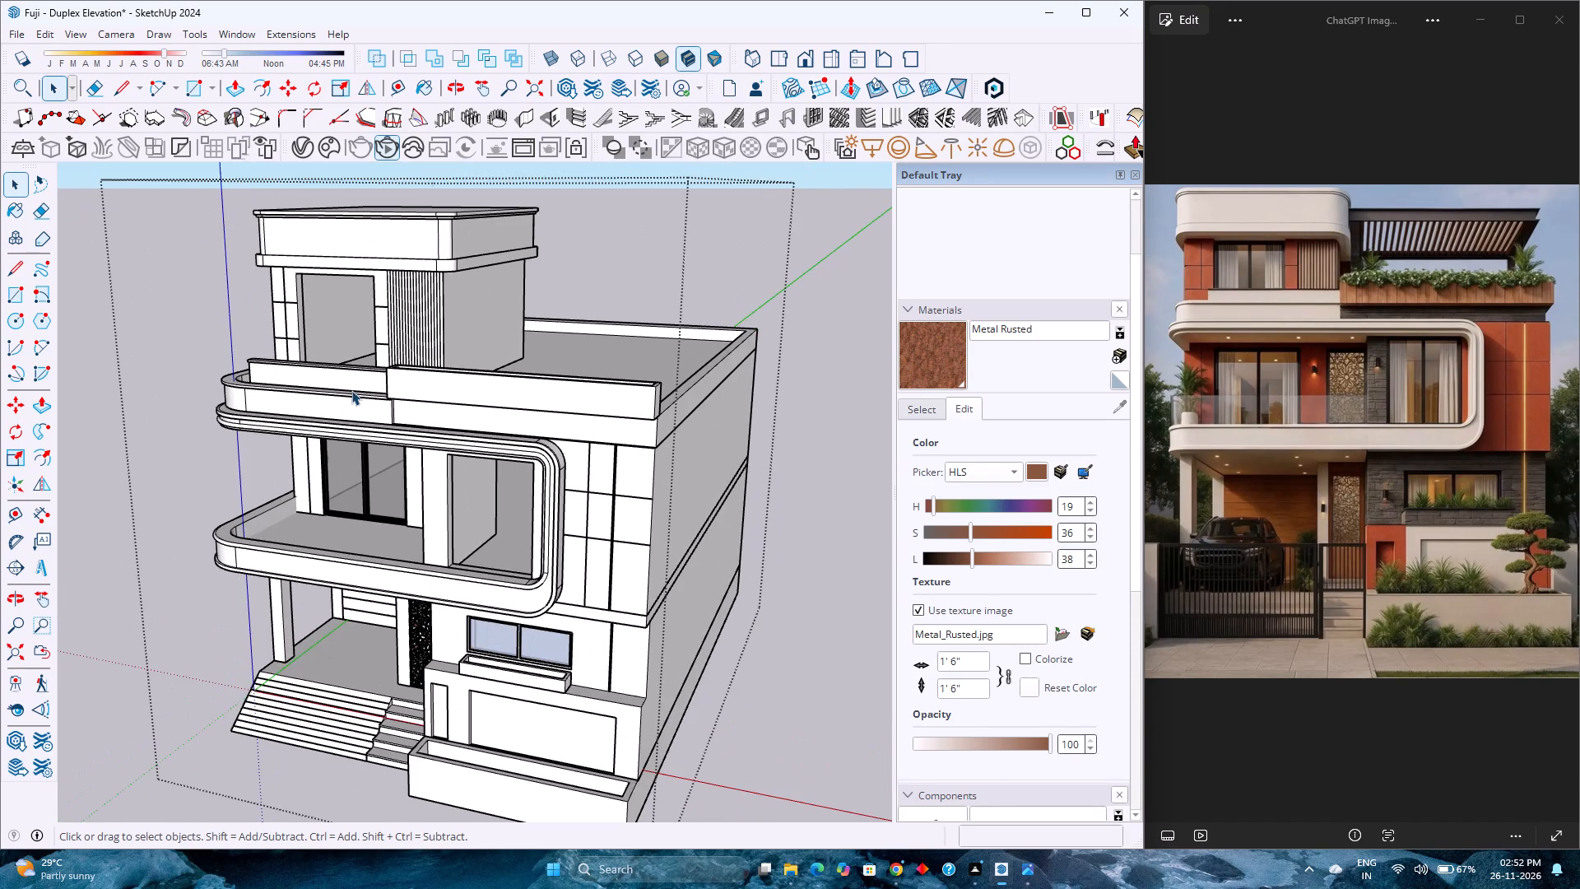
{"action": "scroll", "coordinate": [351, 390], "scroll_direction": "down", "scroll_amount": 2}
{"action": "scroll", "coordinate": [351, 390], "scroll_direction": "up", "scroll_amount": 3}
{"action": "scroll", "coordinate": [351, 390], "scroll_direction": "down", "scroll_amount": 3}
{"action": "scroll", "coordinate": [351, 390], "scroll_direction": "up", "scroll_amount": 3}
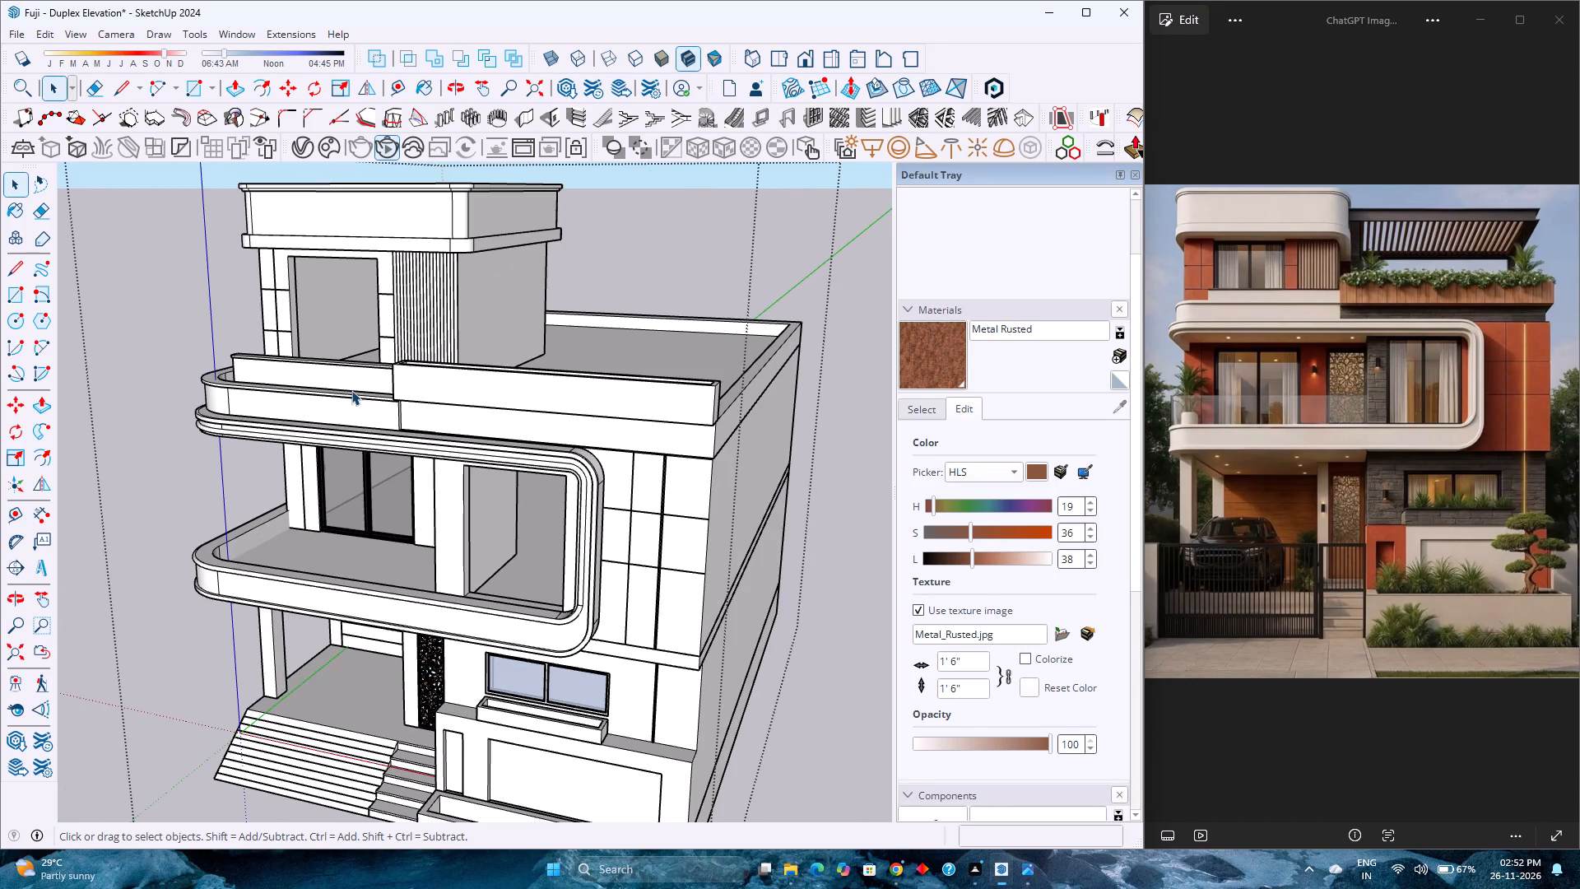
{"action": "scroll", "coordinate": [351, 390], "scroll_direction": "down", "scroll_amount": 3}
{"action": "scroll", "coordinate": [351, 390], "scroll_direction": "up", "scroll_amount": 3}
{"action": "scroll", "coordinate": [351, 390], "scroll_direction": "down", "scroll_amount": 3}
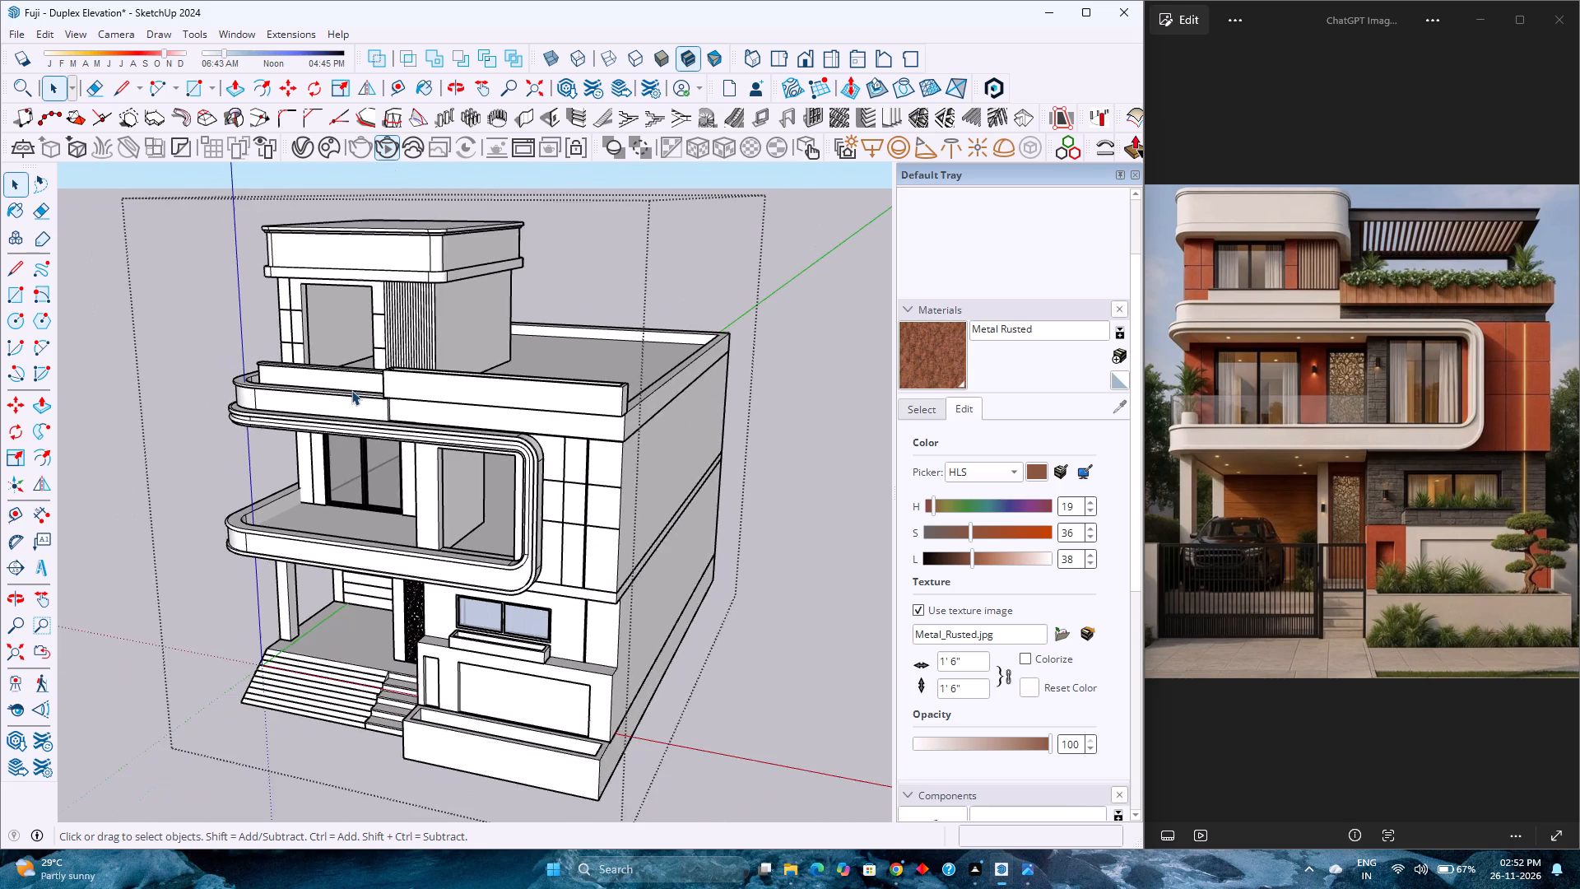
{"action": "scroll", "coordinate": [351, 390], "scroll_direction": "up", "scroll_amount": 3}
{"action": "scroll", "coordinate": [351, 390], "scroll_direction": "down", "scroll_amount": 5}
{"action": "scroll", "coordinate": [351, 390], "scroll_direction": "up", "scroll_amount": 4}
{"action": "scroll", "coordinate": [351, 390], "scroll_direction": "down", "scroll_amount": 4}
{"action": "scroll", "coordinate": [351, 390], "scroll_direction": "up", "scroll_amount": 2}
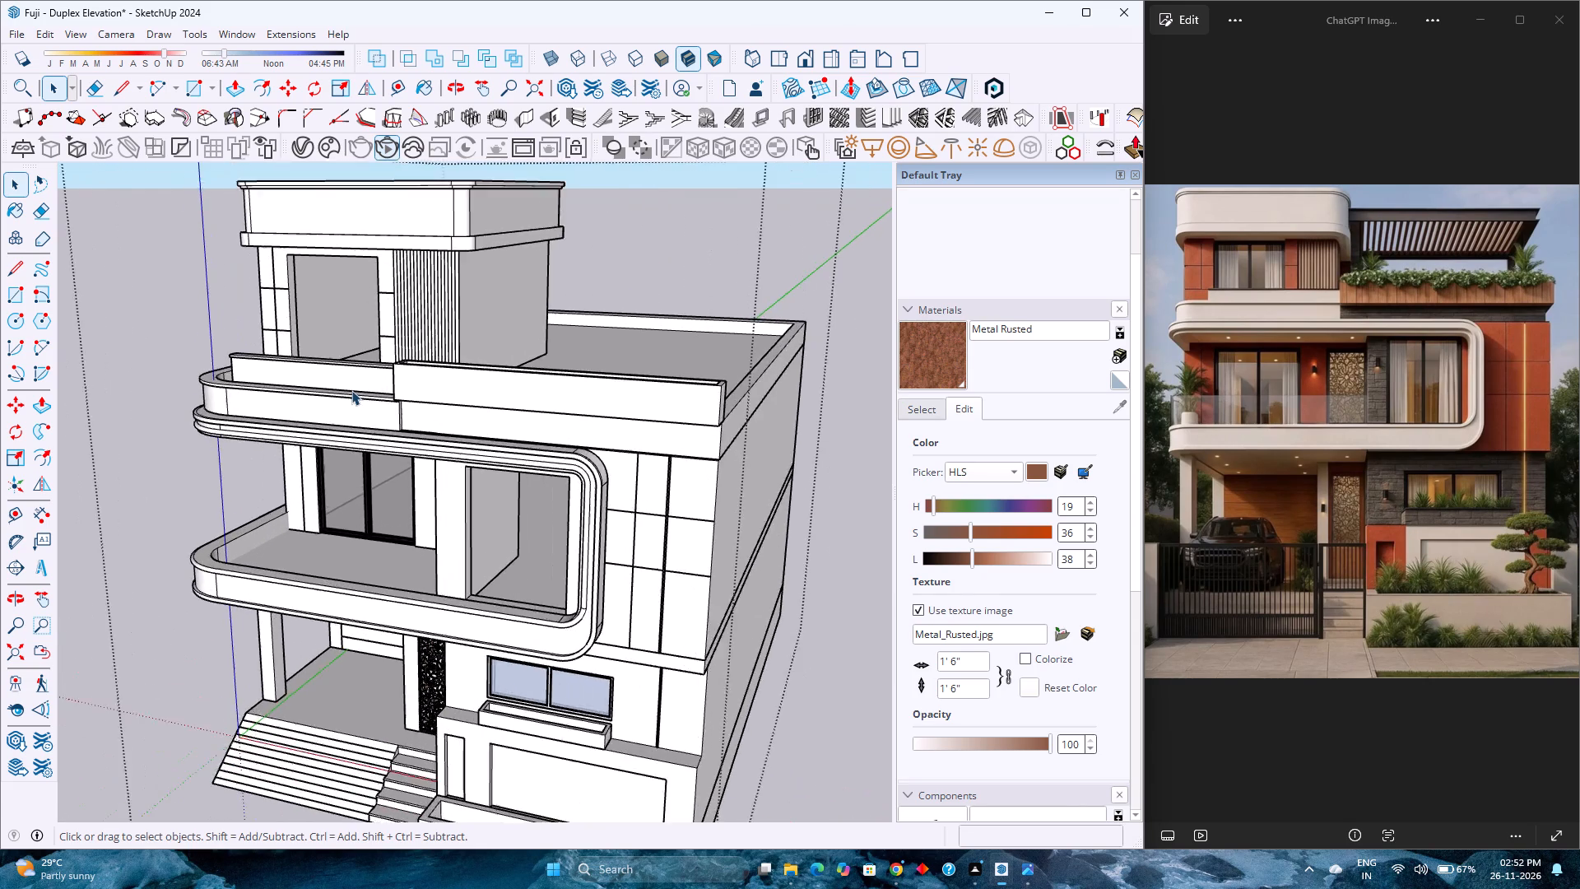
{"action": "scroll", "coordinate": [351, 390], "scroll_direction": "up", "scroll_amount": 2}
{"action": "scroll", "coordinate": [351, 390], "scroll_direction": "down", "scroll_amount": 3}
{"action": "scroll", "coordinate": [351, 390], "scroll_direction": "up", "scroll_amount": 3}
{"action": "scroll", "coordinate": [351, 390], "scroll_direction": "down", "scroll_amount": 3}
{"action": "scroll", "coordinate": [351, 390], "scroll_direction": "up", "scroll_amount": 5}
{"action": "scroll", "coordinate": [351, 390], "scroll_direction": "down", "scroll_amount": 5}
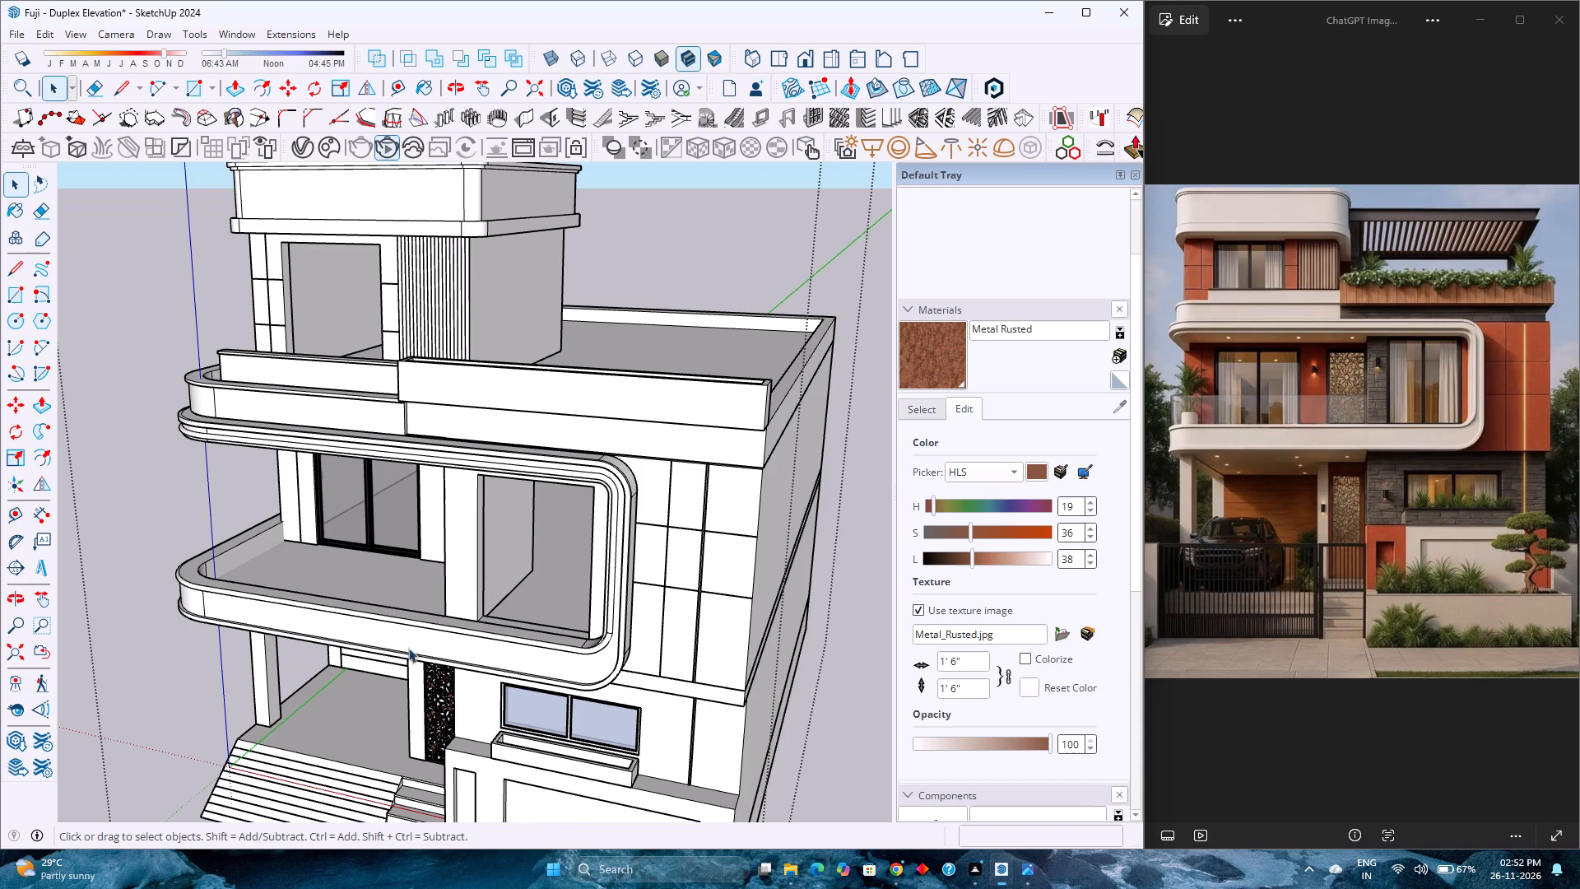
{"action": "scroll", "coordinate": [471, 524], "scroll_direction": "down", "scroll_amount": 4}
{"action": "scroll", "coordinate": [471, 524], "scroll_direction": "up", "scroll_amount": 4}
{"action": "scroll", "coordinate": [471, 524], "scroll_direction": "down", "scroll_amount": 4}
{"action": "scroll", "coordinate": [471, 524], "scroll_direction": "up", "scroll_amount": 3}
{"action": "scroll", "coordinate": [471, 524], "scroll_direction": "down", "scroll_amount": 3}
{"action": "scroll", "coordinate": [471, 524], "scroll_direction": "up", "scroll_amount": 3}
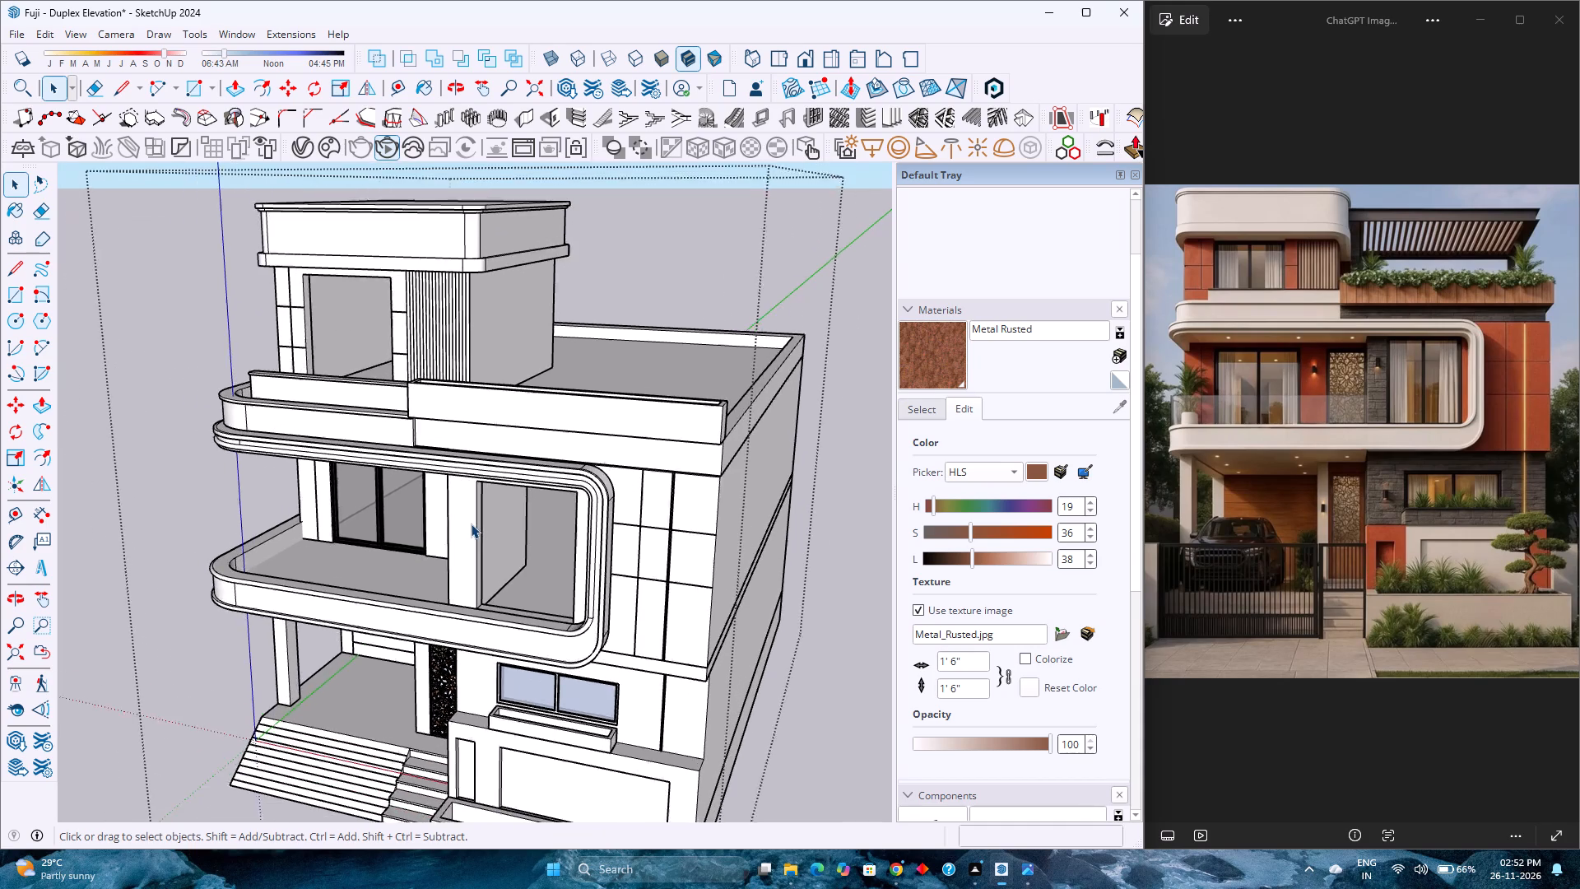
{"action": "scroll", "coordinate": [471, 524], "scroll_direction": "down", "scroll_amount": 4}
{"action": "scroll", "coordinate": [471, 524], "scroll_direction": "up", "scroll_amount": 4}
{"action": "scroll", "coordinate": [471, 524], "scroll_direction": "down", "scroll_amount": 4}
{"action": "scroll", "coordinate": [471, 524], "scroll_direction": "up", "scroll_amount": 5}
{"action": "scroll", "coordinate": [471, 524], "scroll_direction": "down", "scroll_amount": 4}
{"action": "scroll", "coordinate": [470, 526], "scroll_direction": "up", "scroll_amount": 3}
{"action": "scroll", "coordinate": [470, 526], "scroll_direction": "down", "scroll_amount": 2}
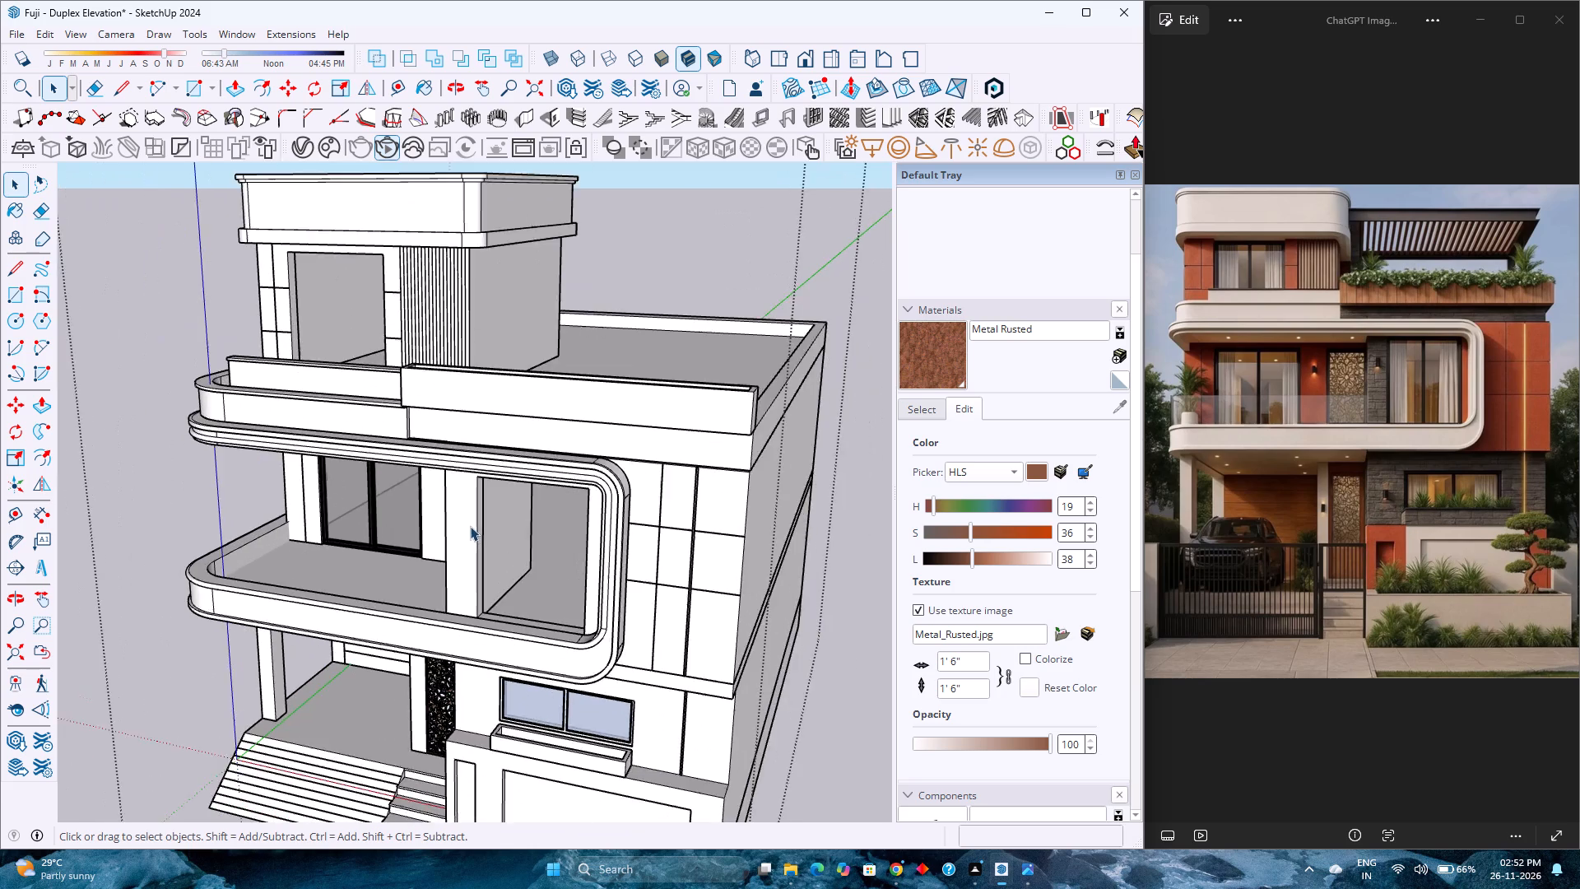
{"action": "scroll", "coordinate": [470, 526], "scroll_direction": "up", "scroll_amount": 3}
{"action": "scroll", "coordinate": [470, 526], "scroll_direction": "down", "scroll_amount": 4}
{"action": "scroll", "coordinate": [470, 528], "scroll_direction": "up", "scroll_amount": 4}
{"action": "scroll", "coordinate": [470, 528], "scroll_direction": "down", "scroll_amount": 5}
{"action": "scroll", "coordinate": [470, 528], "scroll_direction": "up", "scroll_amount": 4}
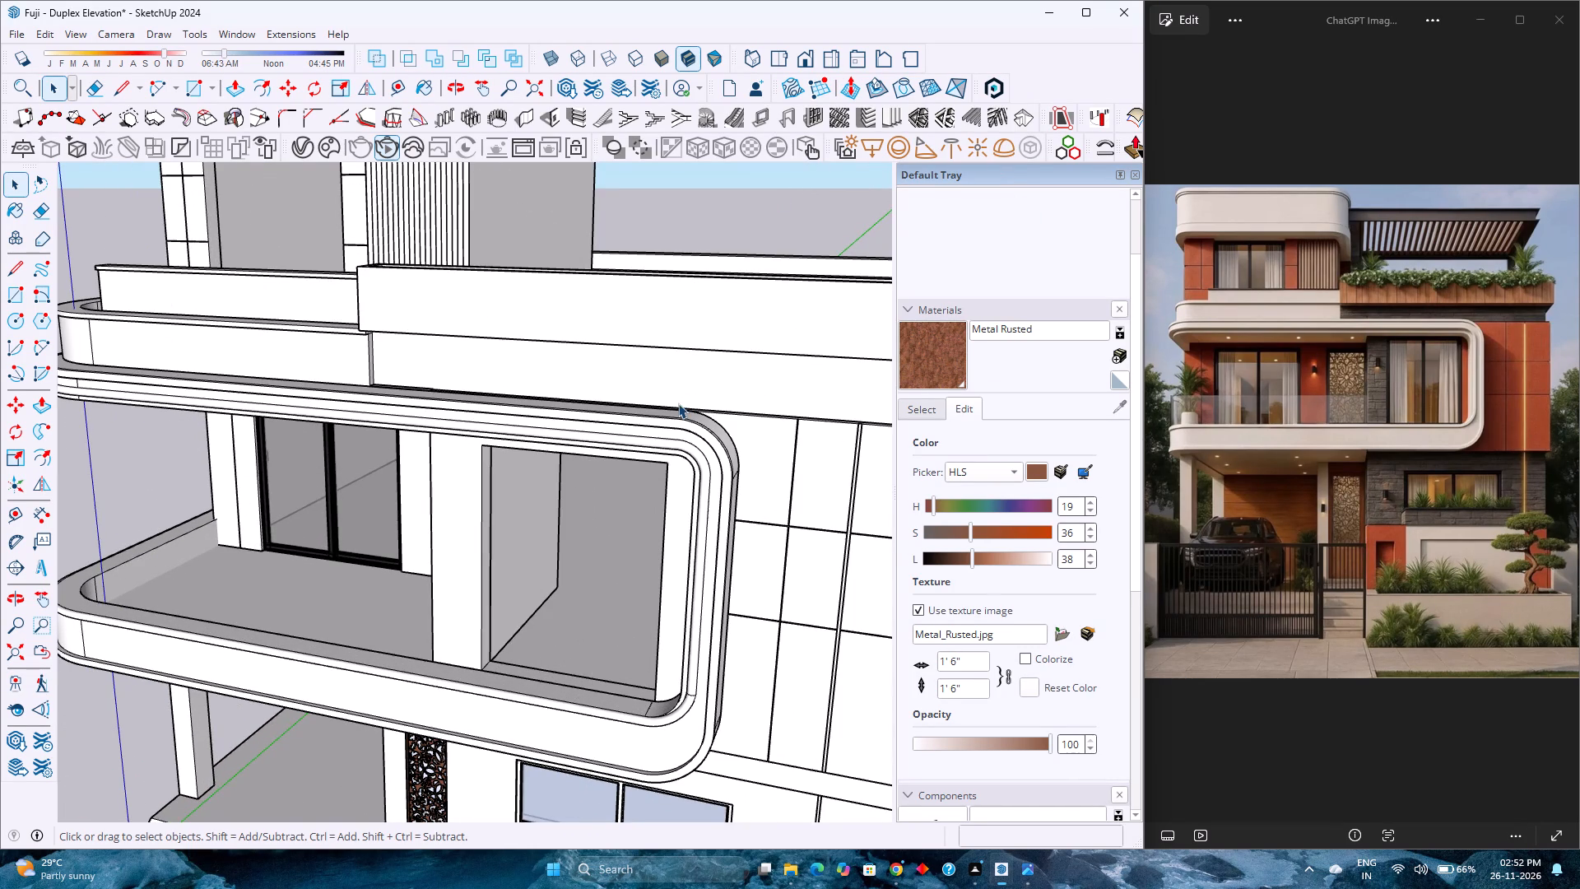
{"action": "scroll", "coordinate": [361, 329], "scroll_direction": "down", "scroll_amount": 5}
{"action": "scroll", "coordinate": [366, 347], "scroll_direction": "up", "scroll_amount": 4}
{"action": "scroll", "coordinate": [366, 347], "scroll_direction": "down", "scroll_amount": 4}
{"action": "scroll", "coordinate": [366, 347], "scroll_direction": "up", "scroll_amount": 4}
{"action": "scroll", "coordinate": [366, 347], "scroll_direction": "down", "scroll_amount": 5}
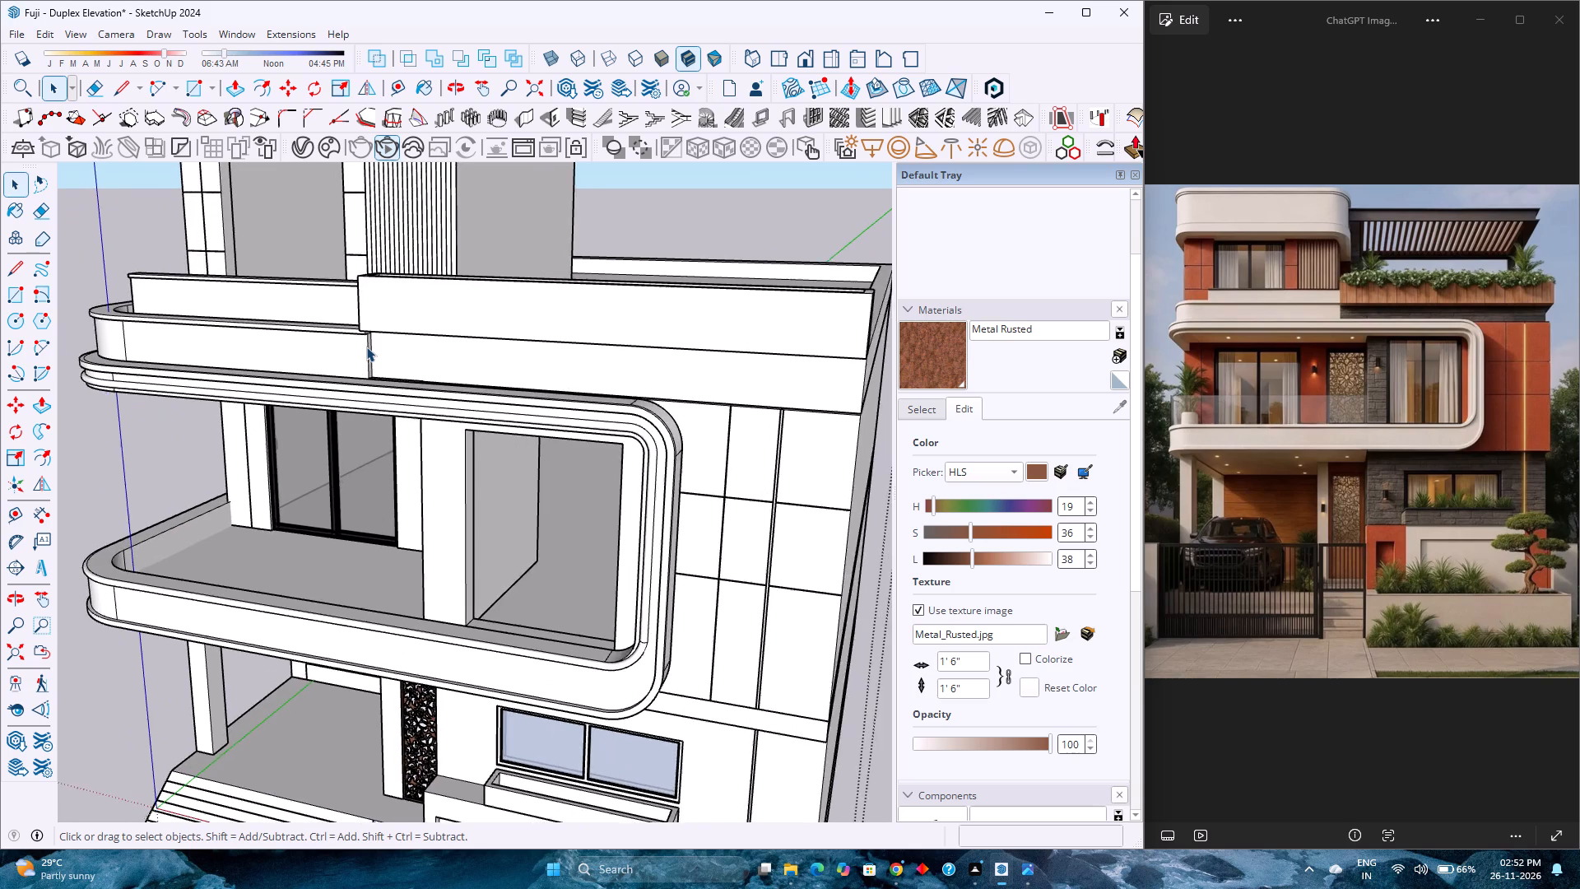
Switch the model to the standard Front view to face the elevation straight on.
{"action": "left_click", "coordinate": [795, 54]}
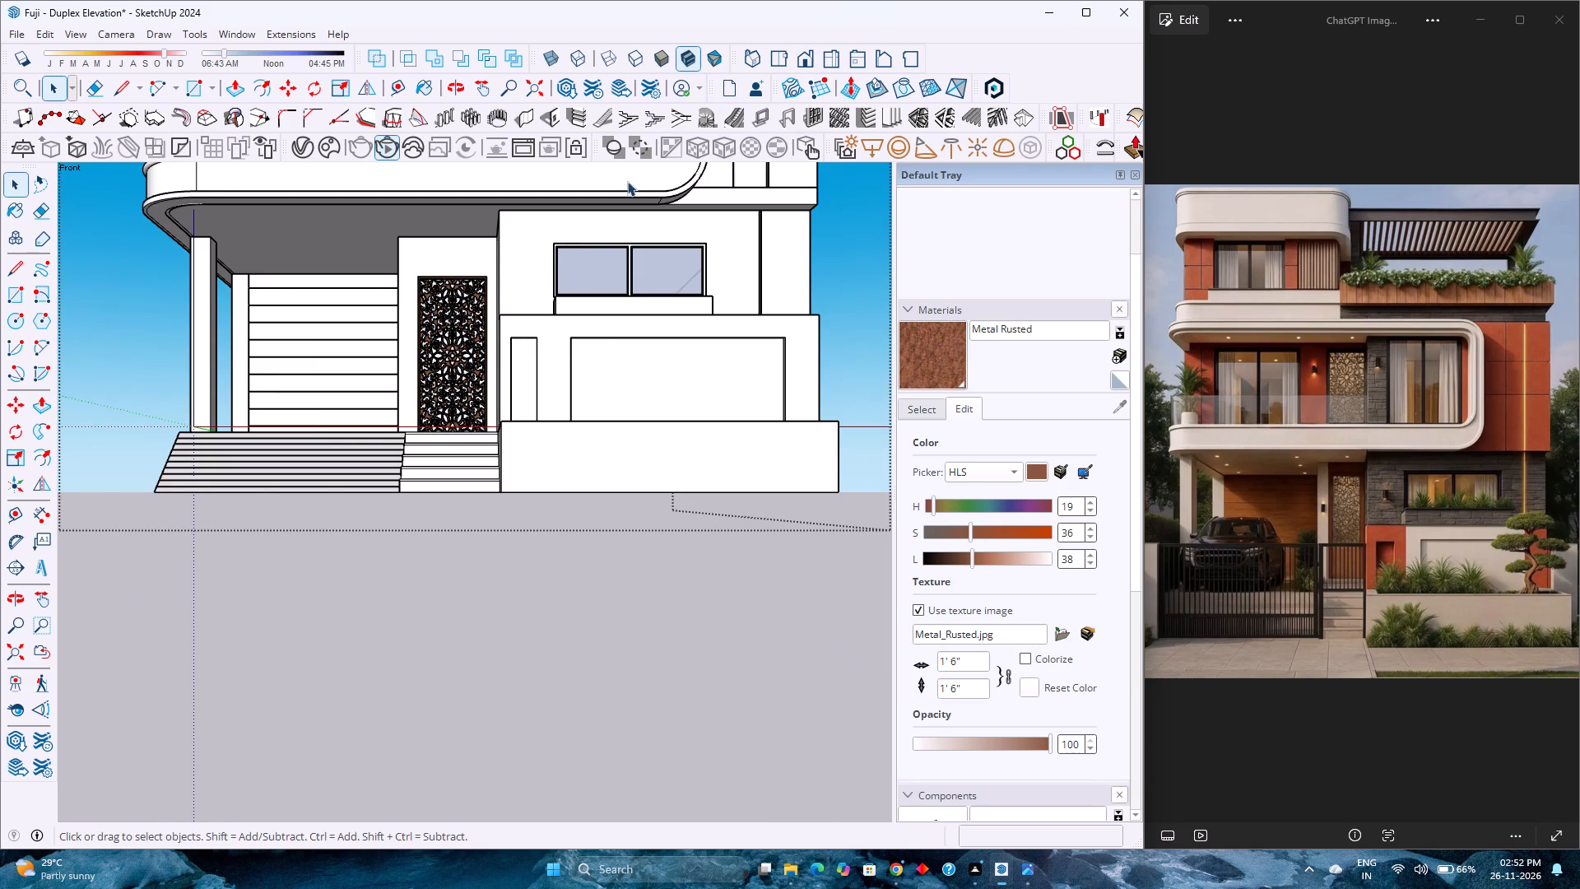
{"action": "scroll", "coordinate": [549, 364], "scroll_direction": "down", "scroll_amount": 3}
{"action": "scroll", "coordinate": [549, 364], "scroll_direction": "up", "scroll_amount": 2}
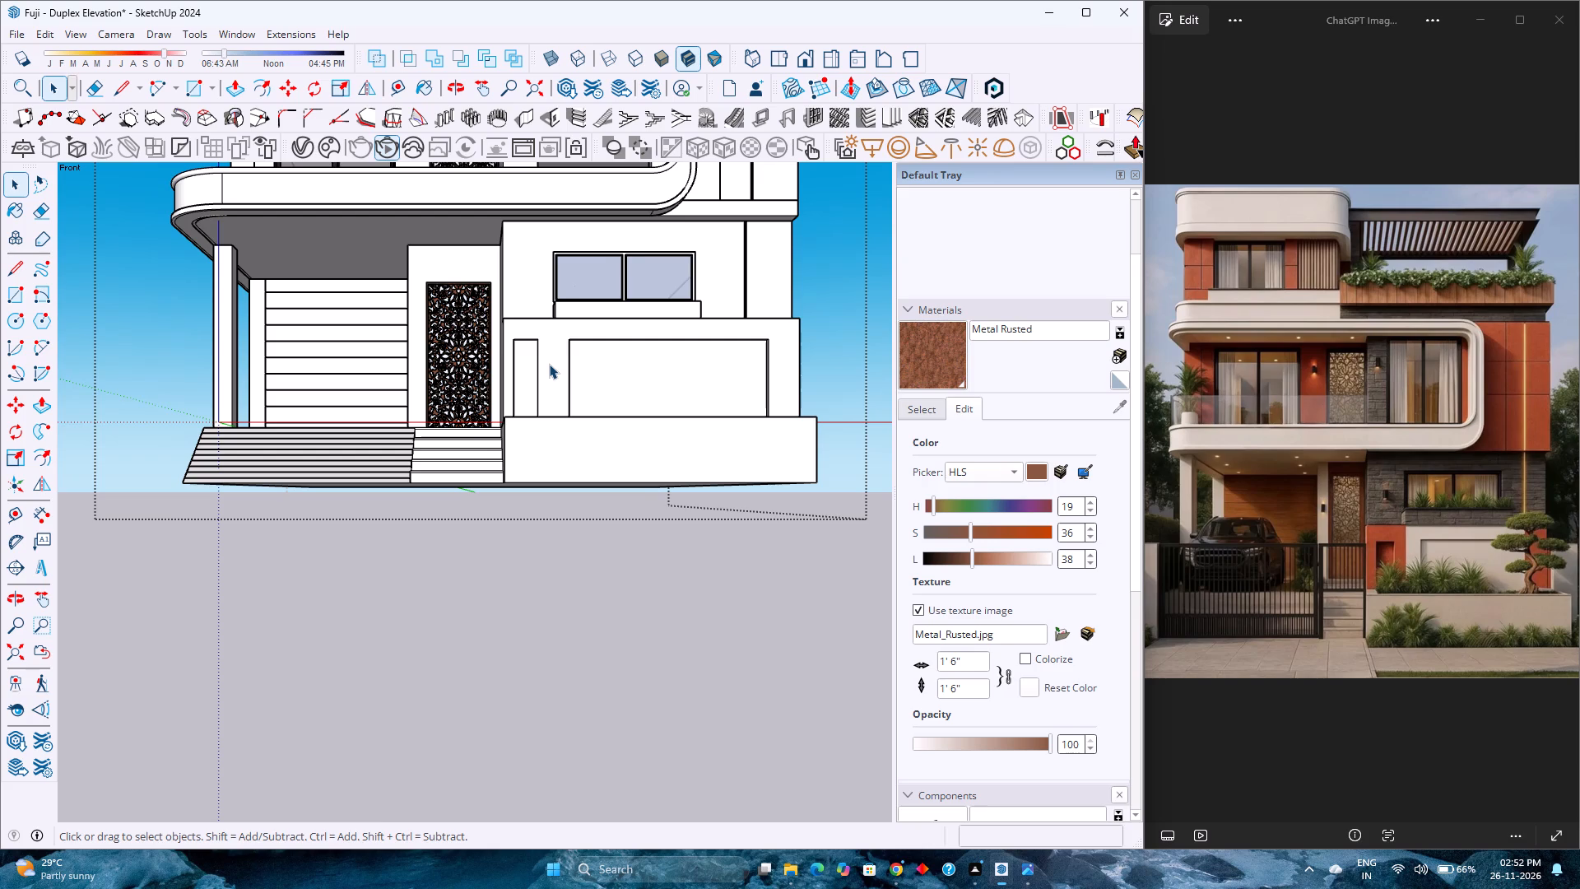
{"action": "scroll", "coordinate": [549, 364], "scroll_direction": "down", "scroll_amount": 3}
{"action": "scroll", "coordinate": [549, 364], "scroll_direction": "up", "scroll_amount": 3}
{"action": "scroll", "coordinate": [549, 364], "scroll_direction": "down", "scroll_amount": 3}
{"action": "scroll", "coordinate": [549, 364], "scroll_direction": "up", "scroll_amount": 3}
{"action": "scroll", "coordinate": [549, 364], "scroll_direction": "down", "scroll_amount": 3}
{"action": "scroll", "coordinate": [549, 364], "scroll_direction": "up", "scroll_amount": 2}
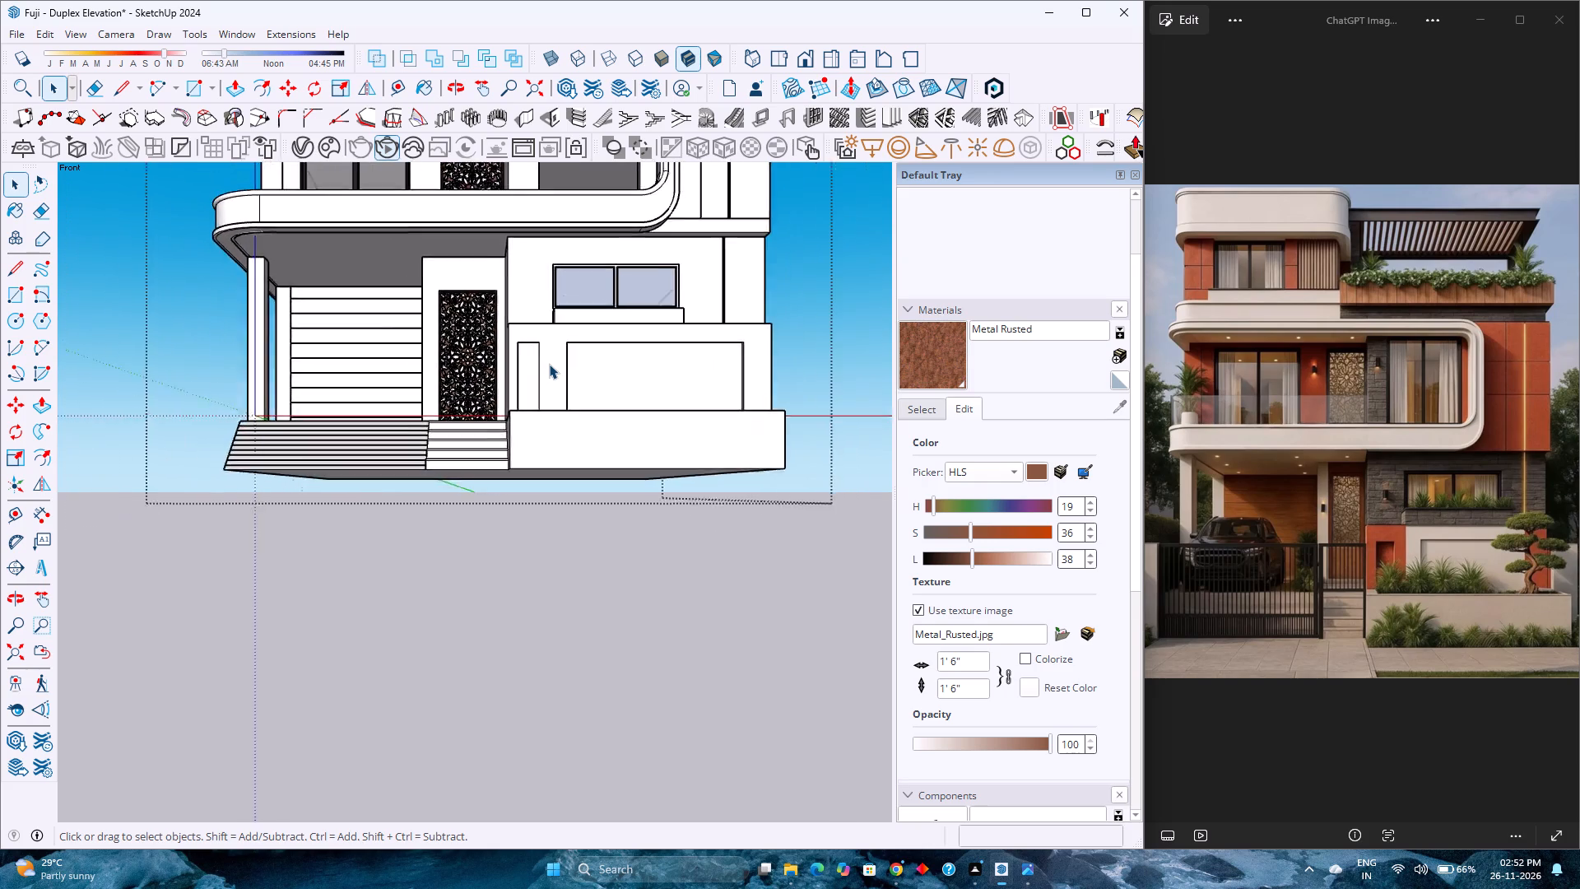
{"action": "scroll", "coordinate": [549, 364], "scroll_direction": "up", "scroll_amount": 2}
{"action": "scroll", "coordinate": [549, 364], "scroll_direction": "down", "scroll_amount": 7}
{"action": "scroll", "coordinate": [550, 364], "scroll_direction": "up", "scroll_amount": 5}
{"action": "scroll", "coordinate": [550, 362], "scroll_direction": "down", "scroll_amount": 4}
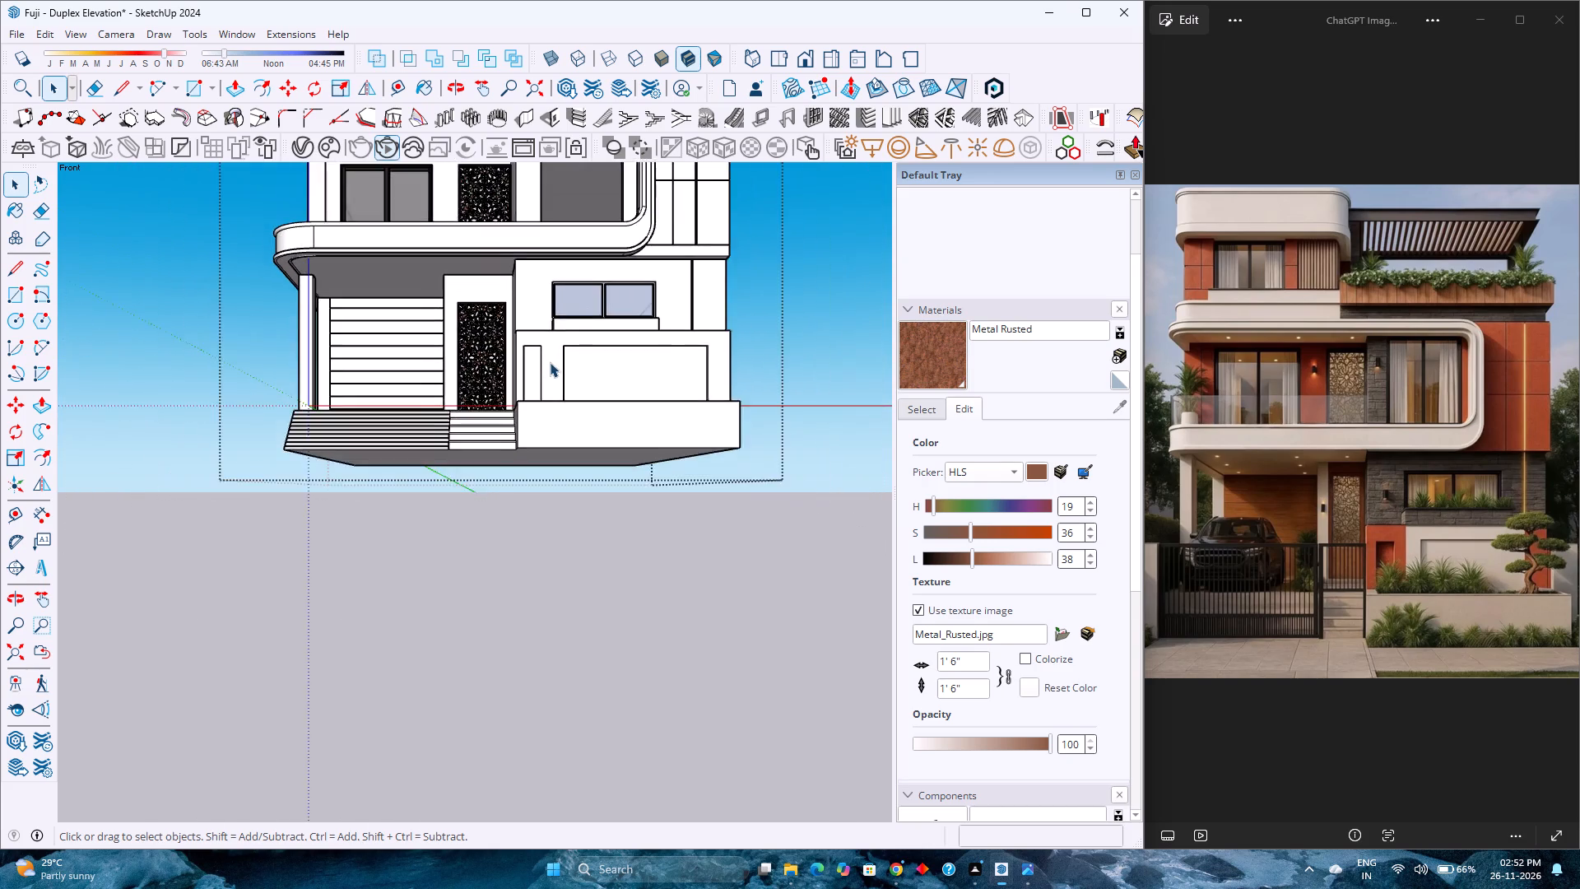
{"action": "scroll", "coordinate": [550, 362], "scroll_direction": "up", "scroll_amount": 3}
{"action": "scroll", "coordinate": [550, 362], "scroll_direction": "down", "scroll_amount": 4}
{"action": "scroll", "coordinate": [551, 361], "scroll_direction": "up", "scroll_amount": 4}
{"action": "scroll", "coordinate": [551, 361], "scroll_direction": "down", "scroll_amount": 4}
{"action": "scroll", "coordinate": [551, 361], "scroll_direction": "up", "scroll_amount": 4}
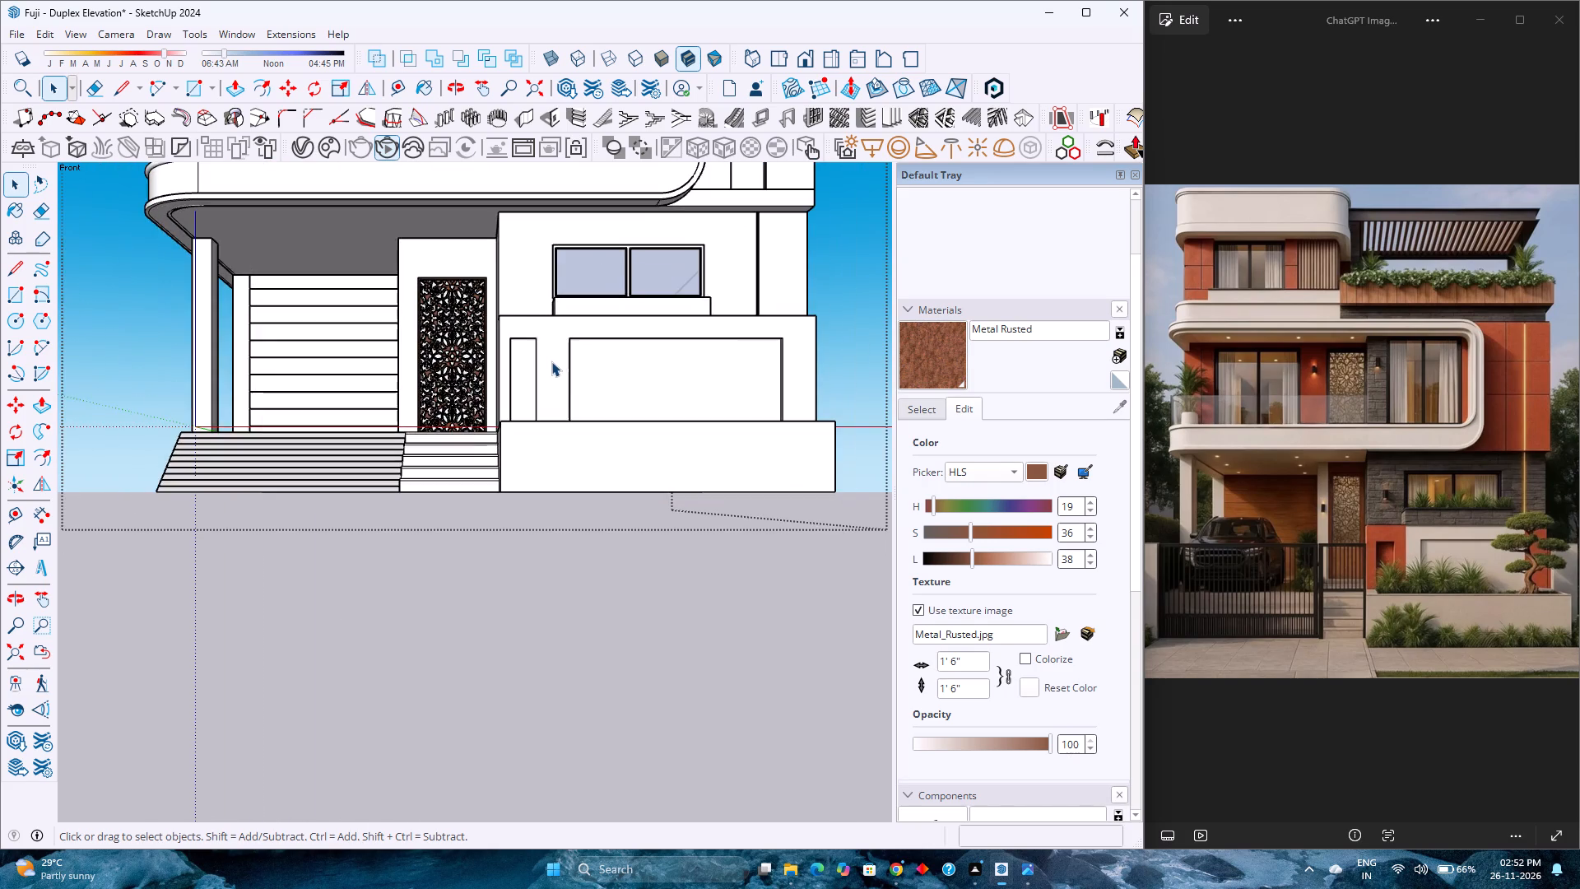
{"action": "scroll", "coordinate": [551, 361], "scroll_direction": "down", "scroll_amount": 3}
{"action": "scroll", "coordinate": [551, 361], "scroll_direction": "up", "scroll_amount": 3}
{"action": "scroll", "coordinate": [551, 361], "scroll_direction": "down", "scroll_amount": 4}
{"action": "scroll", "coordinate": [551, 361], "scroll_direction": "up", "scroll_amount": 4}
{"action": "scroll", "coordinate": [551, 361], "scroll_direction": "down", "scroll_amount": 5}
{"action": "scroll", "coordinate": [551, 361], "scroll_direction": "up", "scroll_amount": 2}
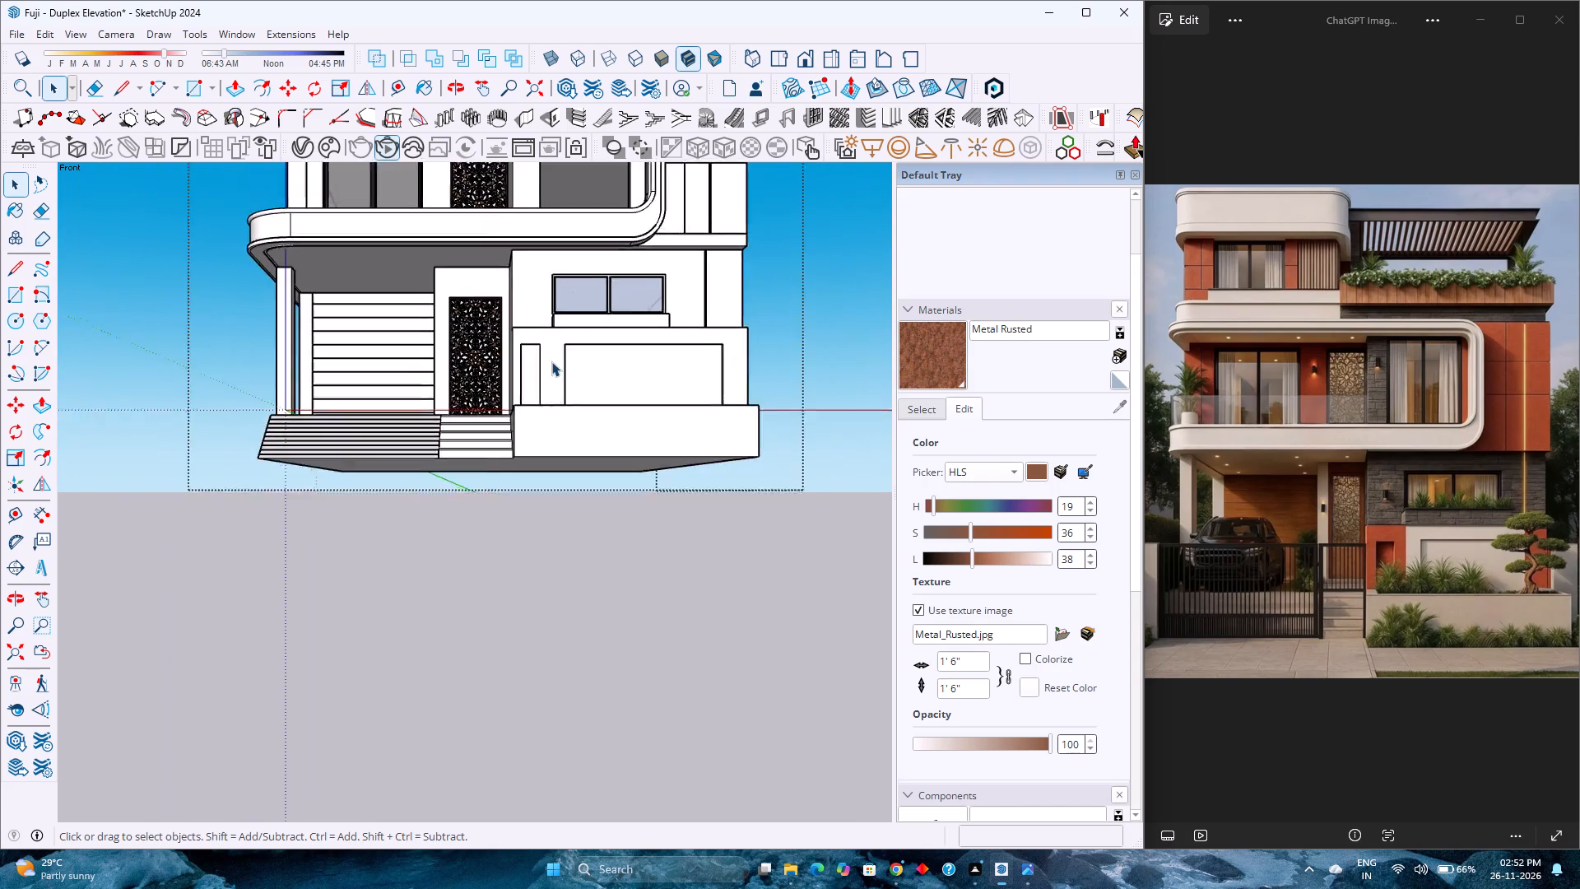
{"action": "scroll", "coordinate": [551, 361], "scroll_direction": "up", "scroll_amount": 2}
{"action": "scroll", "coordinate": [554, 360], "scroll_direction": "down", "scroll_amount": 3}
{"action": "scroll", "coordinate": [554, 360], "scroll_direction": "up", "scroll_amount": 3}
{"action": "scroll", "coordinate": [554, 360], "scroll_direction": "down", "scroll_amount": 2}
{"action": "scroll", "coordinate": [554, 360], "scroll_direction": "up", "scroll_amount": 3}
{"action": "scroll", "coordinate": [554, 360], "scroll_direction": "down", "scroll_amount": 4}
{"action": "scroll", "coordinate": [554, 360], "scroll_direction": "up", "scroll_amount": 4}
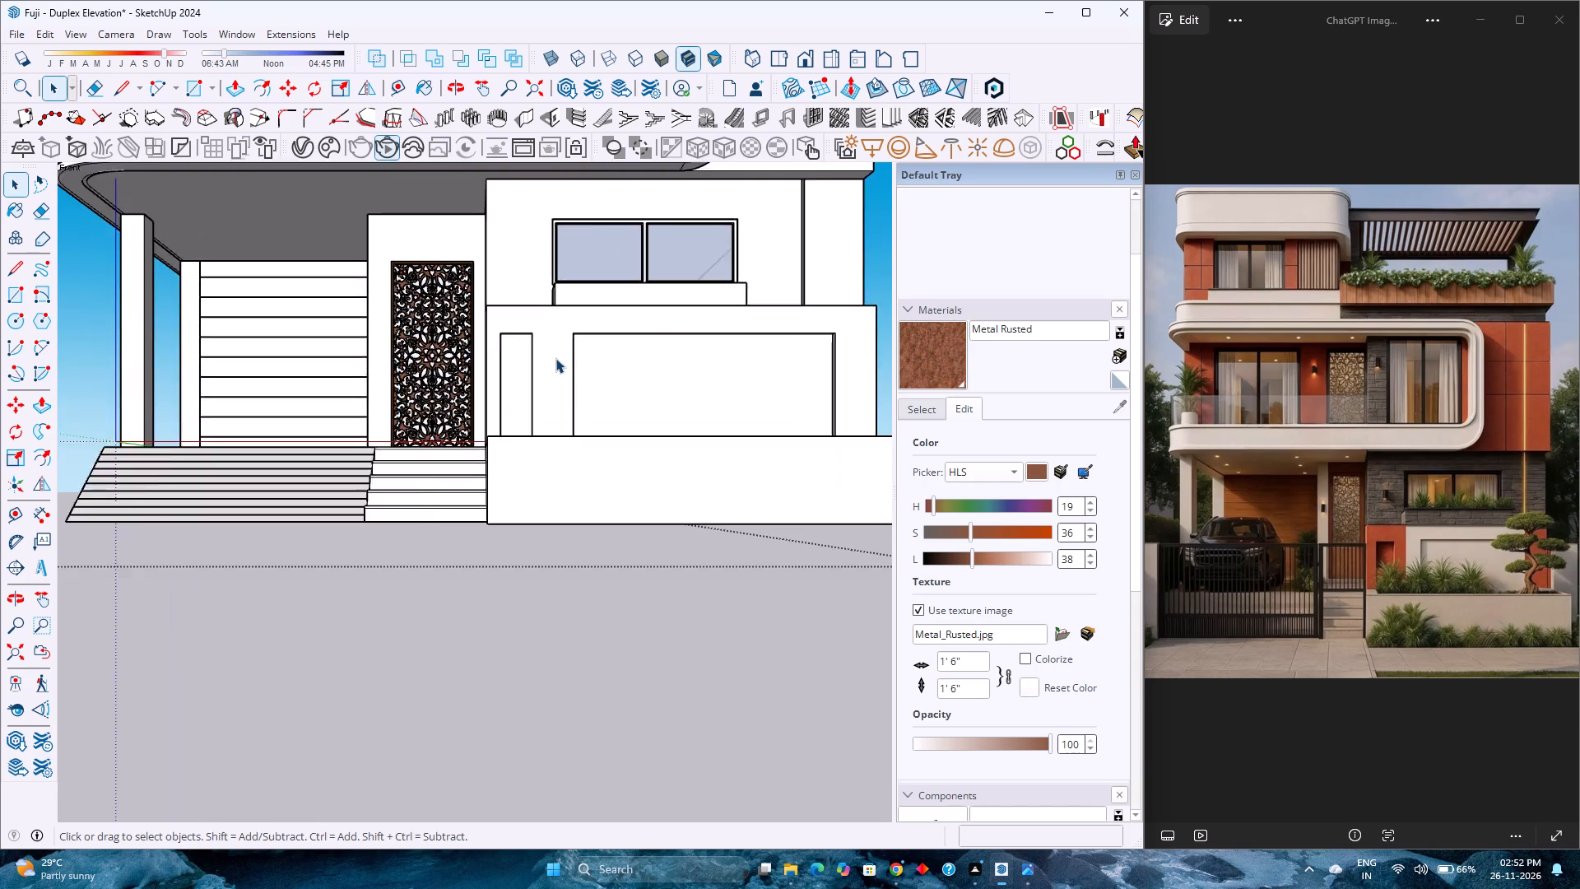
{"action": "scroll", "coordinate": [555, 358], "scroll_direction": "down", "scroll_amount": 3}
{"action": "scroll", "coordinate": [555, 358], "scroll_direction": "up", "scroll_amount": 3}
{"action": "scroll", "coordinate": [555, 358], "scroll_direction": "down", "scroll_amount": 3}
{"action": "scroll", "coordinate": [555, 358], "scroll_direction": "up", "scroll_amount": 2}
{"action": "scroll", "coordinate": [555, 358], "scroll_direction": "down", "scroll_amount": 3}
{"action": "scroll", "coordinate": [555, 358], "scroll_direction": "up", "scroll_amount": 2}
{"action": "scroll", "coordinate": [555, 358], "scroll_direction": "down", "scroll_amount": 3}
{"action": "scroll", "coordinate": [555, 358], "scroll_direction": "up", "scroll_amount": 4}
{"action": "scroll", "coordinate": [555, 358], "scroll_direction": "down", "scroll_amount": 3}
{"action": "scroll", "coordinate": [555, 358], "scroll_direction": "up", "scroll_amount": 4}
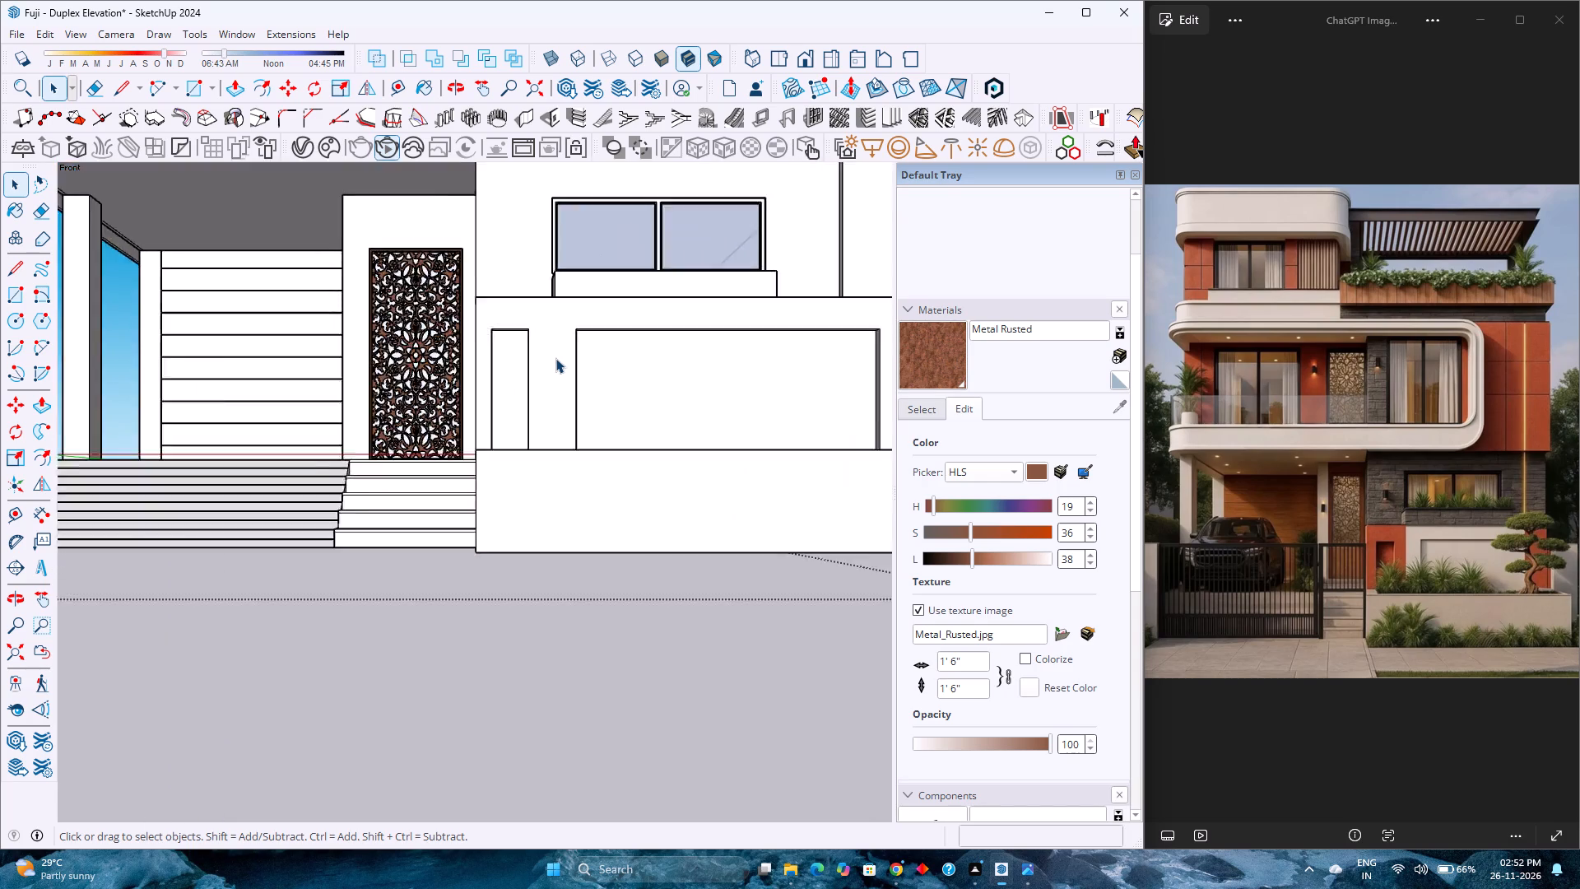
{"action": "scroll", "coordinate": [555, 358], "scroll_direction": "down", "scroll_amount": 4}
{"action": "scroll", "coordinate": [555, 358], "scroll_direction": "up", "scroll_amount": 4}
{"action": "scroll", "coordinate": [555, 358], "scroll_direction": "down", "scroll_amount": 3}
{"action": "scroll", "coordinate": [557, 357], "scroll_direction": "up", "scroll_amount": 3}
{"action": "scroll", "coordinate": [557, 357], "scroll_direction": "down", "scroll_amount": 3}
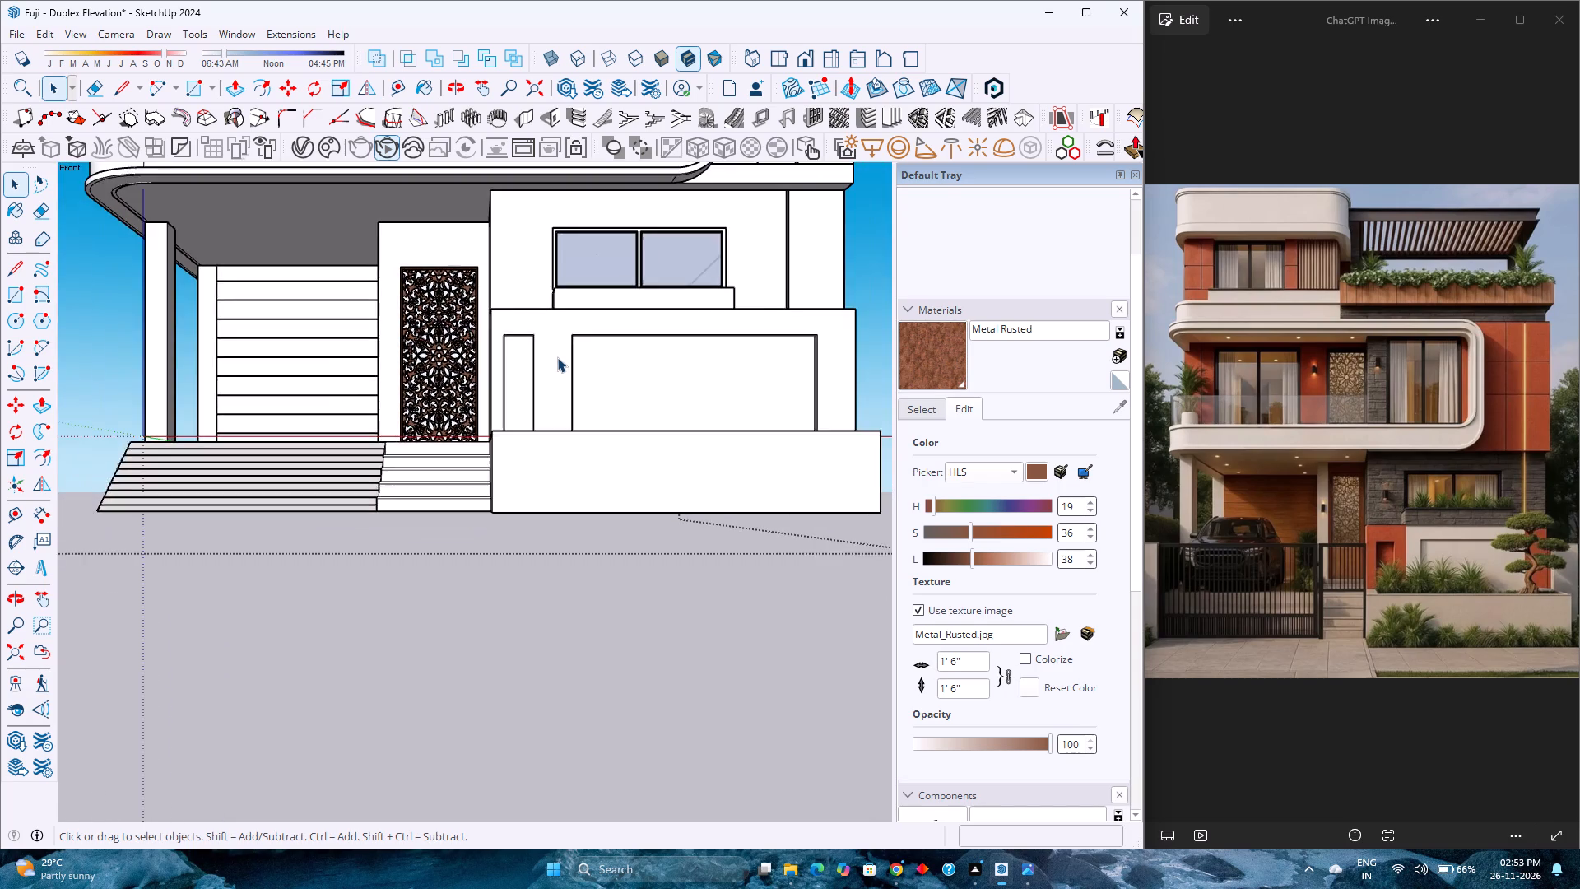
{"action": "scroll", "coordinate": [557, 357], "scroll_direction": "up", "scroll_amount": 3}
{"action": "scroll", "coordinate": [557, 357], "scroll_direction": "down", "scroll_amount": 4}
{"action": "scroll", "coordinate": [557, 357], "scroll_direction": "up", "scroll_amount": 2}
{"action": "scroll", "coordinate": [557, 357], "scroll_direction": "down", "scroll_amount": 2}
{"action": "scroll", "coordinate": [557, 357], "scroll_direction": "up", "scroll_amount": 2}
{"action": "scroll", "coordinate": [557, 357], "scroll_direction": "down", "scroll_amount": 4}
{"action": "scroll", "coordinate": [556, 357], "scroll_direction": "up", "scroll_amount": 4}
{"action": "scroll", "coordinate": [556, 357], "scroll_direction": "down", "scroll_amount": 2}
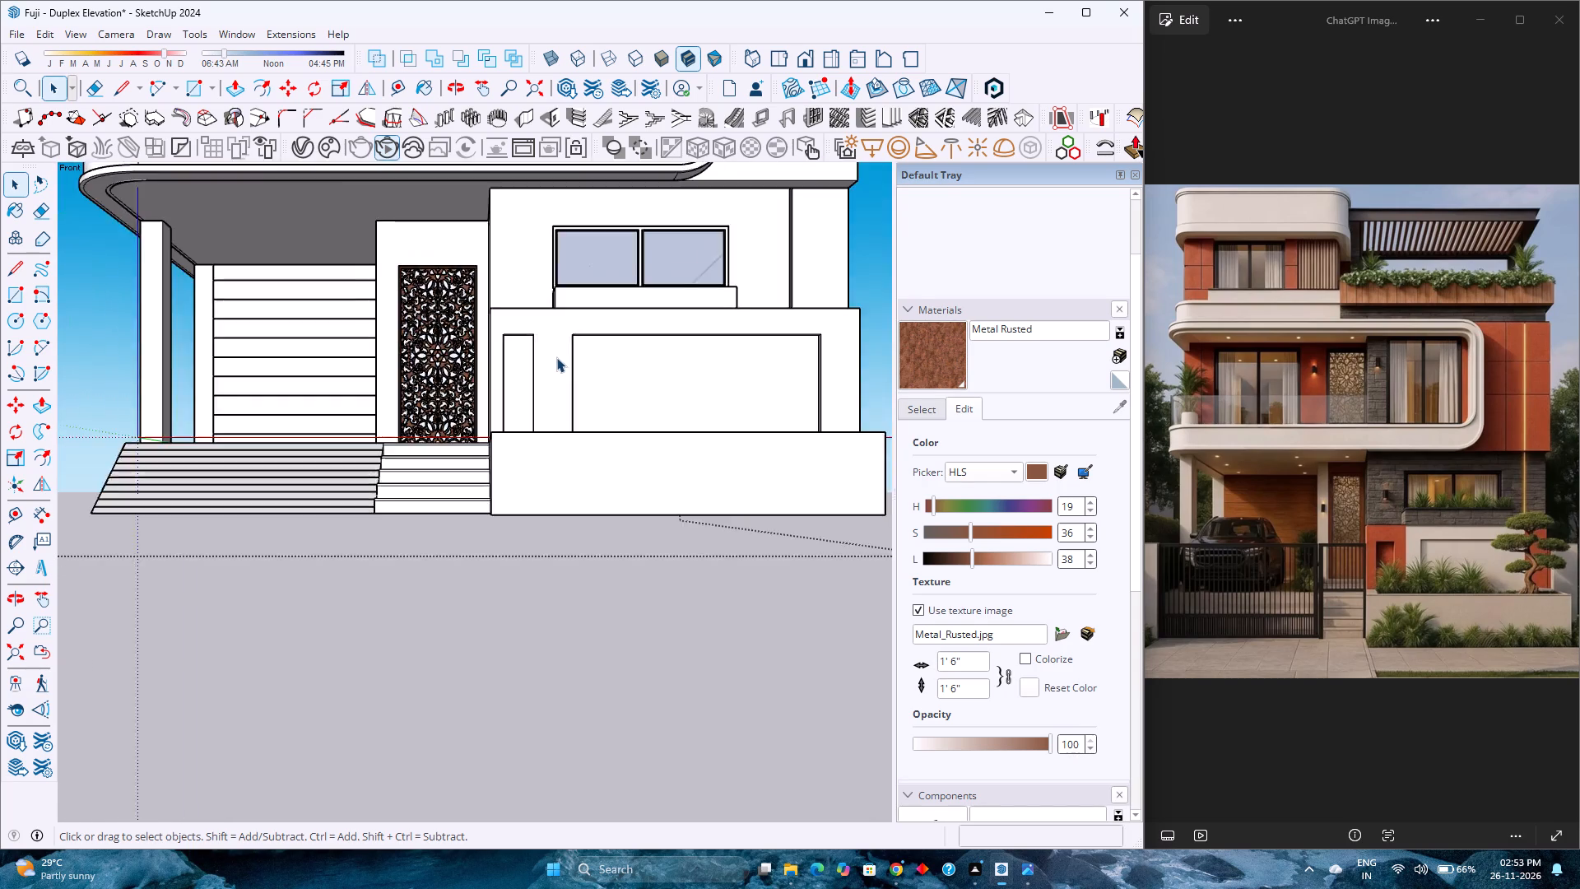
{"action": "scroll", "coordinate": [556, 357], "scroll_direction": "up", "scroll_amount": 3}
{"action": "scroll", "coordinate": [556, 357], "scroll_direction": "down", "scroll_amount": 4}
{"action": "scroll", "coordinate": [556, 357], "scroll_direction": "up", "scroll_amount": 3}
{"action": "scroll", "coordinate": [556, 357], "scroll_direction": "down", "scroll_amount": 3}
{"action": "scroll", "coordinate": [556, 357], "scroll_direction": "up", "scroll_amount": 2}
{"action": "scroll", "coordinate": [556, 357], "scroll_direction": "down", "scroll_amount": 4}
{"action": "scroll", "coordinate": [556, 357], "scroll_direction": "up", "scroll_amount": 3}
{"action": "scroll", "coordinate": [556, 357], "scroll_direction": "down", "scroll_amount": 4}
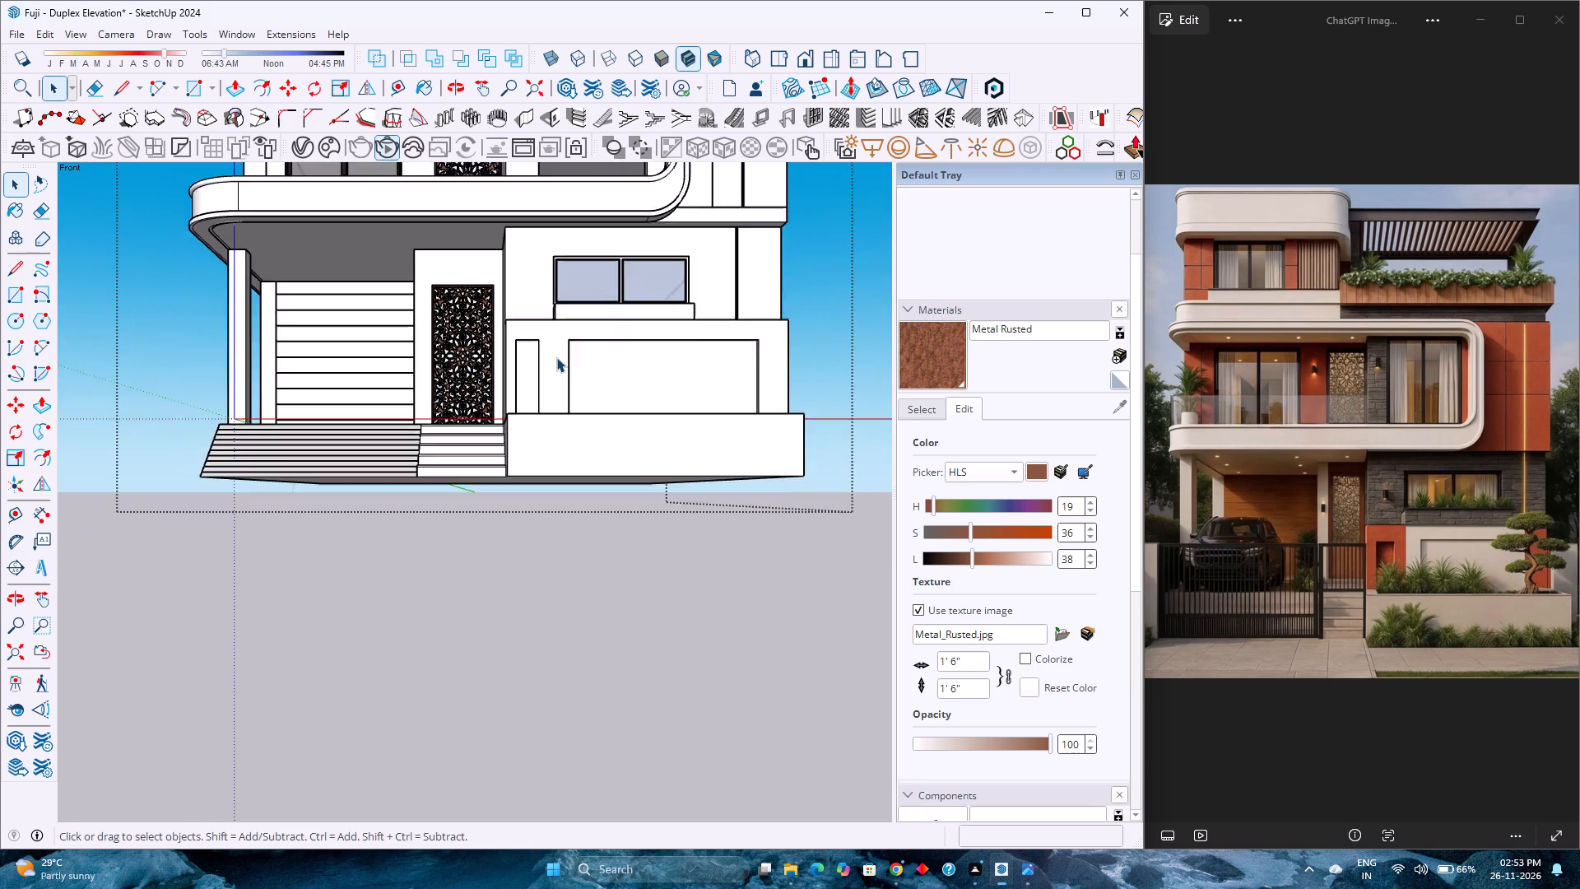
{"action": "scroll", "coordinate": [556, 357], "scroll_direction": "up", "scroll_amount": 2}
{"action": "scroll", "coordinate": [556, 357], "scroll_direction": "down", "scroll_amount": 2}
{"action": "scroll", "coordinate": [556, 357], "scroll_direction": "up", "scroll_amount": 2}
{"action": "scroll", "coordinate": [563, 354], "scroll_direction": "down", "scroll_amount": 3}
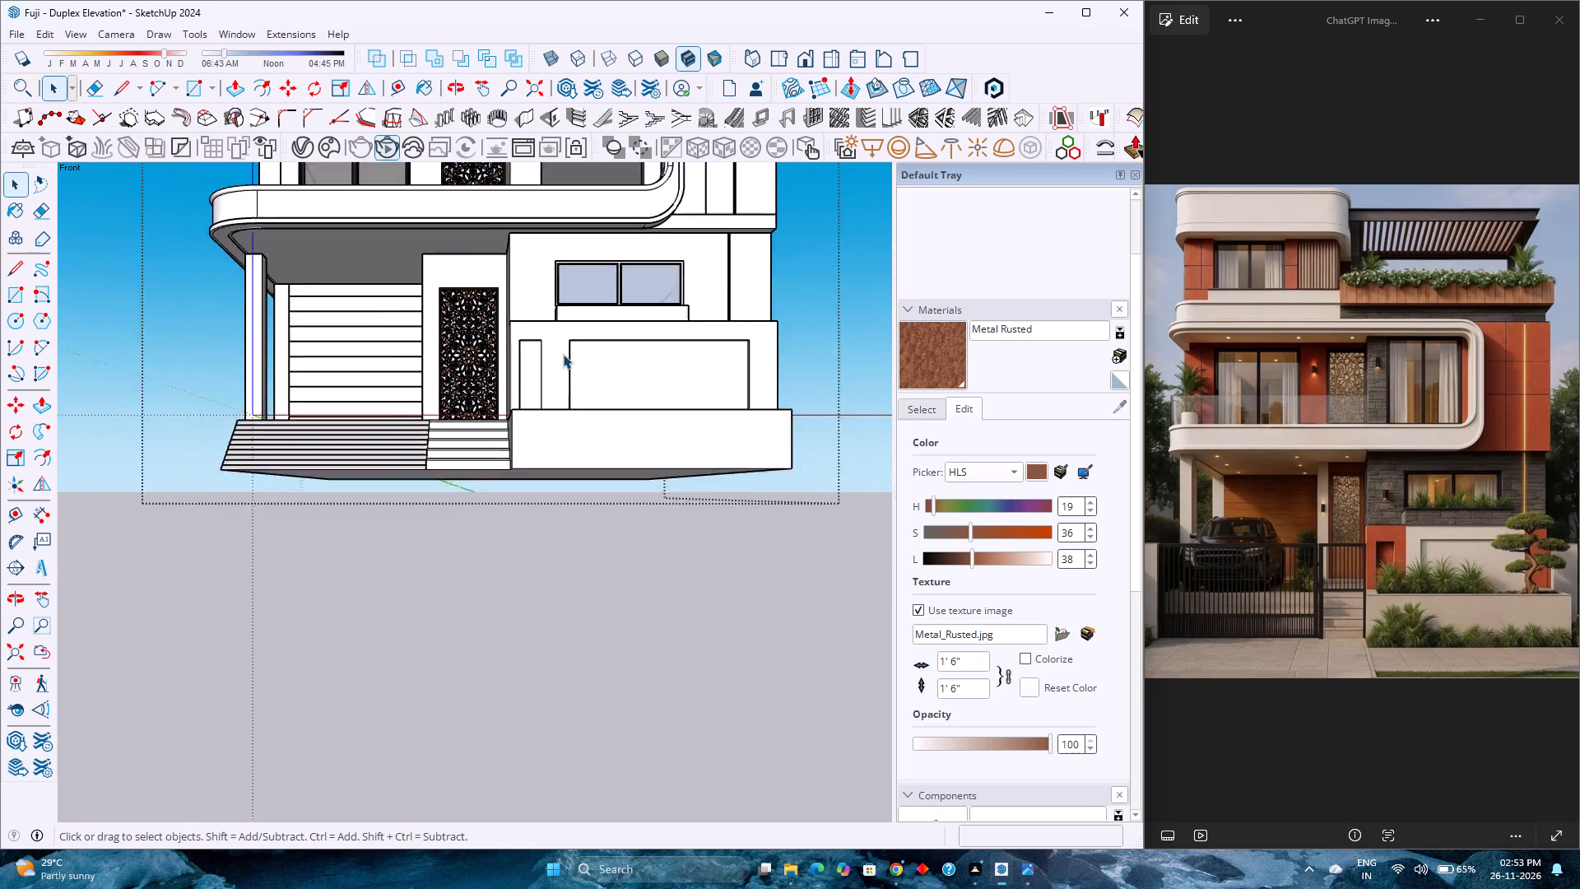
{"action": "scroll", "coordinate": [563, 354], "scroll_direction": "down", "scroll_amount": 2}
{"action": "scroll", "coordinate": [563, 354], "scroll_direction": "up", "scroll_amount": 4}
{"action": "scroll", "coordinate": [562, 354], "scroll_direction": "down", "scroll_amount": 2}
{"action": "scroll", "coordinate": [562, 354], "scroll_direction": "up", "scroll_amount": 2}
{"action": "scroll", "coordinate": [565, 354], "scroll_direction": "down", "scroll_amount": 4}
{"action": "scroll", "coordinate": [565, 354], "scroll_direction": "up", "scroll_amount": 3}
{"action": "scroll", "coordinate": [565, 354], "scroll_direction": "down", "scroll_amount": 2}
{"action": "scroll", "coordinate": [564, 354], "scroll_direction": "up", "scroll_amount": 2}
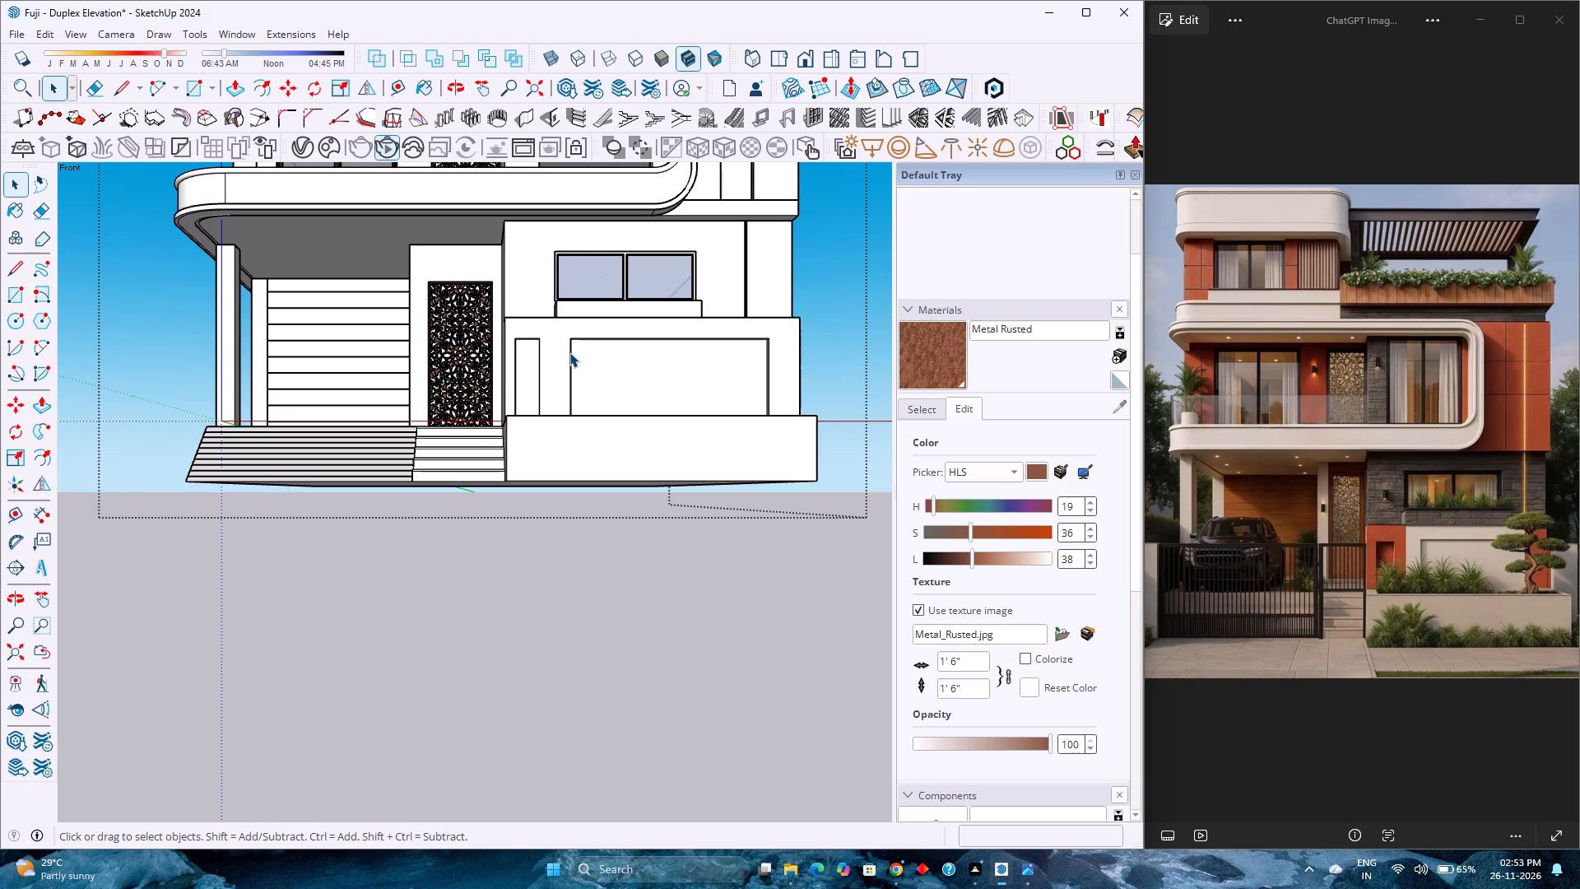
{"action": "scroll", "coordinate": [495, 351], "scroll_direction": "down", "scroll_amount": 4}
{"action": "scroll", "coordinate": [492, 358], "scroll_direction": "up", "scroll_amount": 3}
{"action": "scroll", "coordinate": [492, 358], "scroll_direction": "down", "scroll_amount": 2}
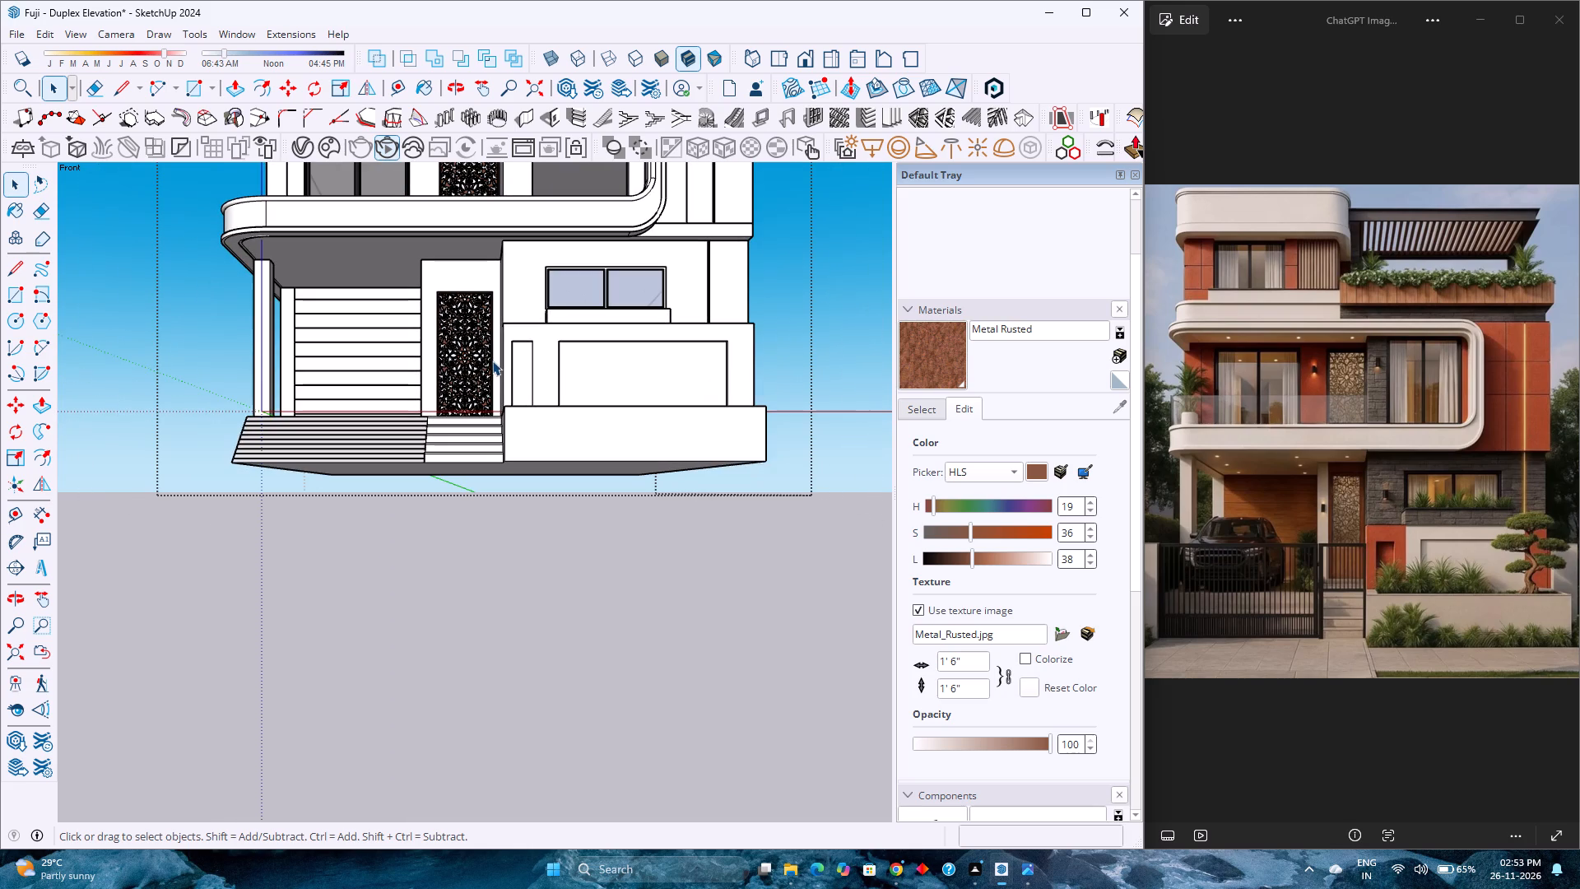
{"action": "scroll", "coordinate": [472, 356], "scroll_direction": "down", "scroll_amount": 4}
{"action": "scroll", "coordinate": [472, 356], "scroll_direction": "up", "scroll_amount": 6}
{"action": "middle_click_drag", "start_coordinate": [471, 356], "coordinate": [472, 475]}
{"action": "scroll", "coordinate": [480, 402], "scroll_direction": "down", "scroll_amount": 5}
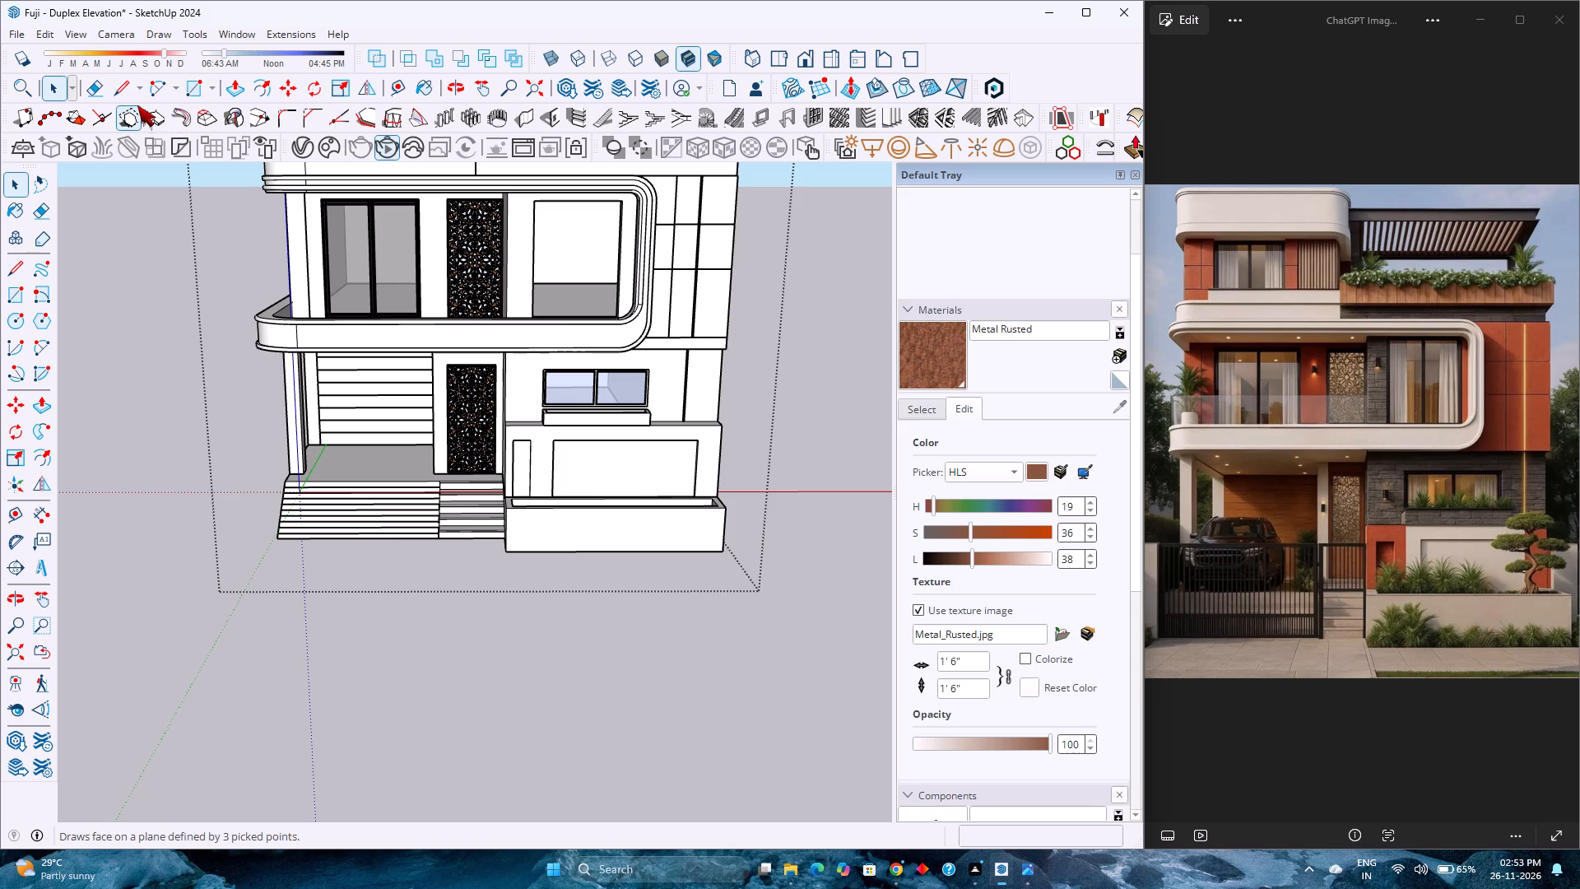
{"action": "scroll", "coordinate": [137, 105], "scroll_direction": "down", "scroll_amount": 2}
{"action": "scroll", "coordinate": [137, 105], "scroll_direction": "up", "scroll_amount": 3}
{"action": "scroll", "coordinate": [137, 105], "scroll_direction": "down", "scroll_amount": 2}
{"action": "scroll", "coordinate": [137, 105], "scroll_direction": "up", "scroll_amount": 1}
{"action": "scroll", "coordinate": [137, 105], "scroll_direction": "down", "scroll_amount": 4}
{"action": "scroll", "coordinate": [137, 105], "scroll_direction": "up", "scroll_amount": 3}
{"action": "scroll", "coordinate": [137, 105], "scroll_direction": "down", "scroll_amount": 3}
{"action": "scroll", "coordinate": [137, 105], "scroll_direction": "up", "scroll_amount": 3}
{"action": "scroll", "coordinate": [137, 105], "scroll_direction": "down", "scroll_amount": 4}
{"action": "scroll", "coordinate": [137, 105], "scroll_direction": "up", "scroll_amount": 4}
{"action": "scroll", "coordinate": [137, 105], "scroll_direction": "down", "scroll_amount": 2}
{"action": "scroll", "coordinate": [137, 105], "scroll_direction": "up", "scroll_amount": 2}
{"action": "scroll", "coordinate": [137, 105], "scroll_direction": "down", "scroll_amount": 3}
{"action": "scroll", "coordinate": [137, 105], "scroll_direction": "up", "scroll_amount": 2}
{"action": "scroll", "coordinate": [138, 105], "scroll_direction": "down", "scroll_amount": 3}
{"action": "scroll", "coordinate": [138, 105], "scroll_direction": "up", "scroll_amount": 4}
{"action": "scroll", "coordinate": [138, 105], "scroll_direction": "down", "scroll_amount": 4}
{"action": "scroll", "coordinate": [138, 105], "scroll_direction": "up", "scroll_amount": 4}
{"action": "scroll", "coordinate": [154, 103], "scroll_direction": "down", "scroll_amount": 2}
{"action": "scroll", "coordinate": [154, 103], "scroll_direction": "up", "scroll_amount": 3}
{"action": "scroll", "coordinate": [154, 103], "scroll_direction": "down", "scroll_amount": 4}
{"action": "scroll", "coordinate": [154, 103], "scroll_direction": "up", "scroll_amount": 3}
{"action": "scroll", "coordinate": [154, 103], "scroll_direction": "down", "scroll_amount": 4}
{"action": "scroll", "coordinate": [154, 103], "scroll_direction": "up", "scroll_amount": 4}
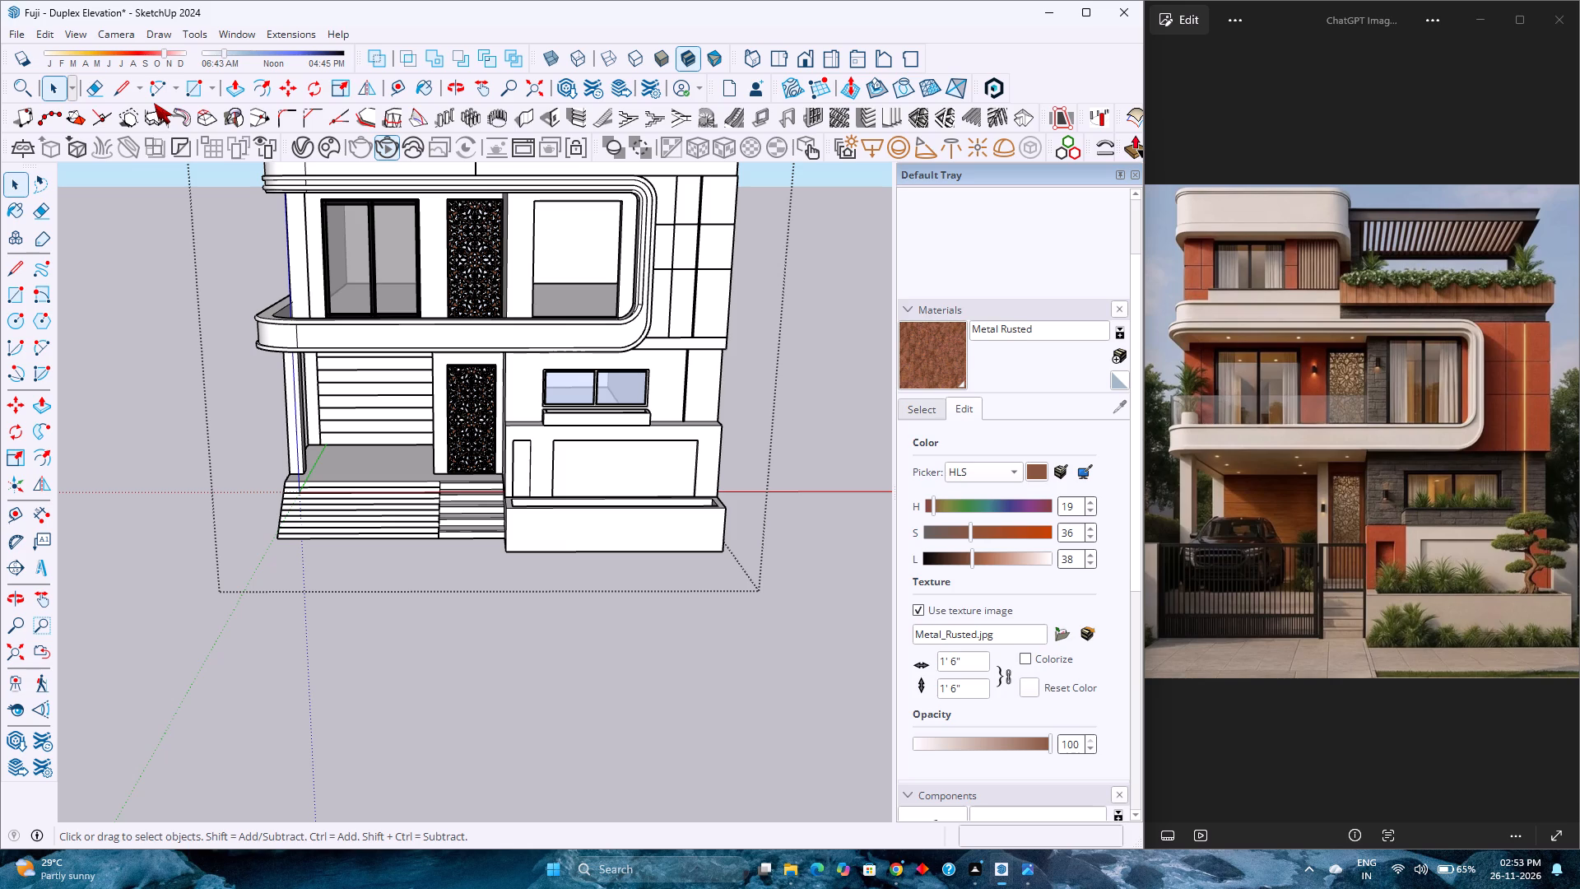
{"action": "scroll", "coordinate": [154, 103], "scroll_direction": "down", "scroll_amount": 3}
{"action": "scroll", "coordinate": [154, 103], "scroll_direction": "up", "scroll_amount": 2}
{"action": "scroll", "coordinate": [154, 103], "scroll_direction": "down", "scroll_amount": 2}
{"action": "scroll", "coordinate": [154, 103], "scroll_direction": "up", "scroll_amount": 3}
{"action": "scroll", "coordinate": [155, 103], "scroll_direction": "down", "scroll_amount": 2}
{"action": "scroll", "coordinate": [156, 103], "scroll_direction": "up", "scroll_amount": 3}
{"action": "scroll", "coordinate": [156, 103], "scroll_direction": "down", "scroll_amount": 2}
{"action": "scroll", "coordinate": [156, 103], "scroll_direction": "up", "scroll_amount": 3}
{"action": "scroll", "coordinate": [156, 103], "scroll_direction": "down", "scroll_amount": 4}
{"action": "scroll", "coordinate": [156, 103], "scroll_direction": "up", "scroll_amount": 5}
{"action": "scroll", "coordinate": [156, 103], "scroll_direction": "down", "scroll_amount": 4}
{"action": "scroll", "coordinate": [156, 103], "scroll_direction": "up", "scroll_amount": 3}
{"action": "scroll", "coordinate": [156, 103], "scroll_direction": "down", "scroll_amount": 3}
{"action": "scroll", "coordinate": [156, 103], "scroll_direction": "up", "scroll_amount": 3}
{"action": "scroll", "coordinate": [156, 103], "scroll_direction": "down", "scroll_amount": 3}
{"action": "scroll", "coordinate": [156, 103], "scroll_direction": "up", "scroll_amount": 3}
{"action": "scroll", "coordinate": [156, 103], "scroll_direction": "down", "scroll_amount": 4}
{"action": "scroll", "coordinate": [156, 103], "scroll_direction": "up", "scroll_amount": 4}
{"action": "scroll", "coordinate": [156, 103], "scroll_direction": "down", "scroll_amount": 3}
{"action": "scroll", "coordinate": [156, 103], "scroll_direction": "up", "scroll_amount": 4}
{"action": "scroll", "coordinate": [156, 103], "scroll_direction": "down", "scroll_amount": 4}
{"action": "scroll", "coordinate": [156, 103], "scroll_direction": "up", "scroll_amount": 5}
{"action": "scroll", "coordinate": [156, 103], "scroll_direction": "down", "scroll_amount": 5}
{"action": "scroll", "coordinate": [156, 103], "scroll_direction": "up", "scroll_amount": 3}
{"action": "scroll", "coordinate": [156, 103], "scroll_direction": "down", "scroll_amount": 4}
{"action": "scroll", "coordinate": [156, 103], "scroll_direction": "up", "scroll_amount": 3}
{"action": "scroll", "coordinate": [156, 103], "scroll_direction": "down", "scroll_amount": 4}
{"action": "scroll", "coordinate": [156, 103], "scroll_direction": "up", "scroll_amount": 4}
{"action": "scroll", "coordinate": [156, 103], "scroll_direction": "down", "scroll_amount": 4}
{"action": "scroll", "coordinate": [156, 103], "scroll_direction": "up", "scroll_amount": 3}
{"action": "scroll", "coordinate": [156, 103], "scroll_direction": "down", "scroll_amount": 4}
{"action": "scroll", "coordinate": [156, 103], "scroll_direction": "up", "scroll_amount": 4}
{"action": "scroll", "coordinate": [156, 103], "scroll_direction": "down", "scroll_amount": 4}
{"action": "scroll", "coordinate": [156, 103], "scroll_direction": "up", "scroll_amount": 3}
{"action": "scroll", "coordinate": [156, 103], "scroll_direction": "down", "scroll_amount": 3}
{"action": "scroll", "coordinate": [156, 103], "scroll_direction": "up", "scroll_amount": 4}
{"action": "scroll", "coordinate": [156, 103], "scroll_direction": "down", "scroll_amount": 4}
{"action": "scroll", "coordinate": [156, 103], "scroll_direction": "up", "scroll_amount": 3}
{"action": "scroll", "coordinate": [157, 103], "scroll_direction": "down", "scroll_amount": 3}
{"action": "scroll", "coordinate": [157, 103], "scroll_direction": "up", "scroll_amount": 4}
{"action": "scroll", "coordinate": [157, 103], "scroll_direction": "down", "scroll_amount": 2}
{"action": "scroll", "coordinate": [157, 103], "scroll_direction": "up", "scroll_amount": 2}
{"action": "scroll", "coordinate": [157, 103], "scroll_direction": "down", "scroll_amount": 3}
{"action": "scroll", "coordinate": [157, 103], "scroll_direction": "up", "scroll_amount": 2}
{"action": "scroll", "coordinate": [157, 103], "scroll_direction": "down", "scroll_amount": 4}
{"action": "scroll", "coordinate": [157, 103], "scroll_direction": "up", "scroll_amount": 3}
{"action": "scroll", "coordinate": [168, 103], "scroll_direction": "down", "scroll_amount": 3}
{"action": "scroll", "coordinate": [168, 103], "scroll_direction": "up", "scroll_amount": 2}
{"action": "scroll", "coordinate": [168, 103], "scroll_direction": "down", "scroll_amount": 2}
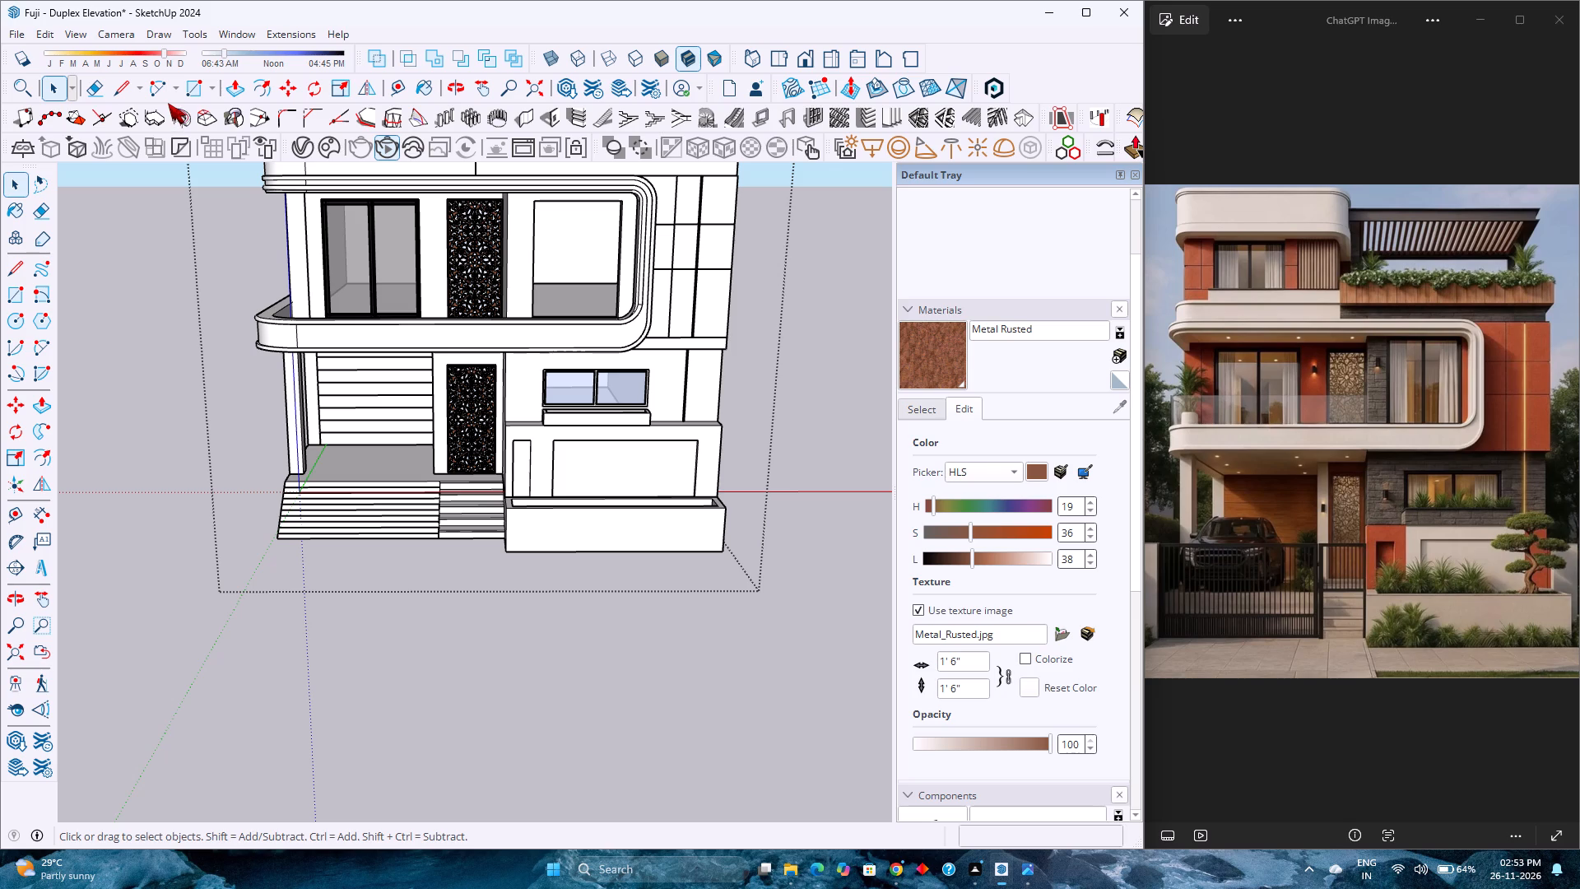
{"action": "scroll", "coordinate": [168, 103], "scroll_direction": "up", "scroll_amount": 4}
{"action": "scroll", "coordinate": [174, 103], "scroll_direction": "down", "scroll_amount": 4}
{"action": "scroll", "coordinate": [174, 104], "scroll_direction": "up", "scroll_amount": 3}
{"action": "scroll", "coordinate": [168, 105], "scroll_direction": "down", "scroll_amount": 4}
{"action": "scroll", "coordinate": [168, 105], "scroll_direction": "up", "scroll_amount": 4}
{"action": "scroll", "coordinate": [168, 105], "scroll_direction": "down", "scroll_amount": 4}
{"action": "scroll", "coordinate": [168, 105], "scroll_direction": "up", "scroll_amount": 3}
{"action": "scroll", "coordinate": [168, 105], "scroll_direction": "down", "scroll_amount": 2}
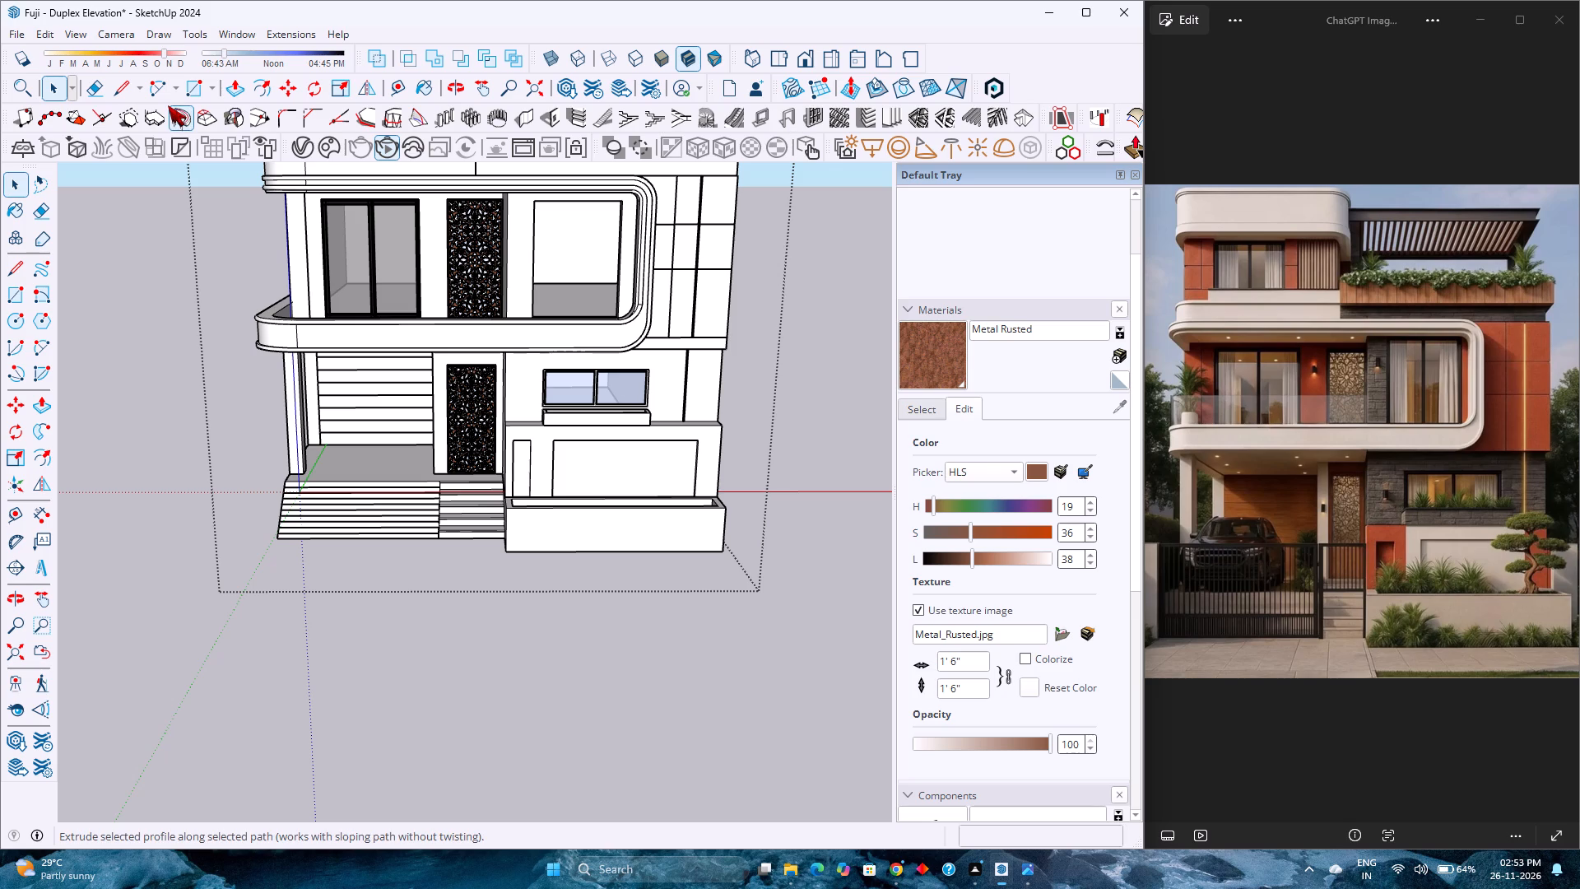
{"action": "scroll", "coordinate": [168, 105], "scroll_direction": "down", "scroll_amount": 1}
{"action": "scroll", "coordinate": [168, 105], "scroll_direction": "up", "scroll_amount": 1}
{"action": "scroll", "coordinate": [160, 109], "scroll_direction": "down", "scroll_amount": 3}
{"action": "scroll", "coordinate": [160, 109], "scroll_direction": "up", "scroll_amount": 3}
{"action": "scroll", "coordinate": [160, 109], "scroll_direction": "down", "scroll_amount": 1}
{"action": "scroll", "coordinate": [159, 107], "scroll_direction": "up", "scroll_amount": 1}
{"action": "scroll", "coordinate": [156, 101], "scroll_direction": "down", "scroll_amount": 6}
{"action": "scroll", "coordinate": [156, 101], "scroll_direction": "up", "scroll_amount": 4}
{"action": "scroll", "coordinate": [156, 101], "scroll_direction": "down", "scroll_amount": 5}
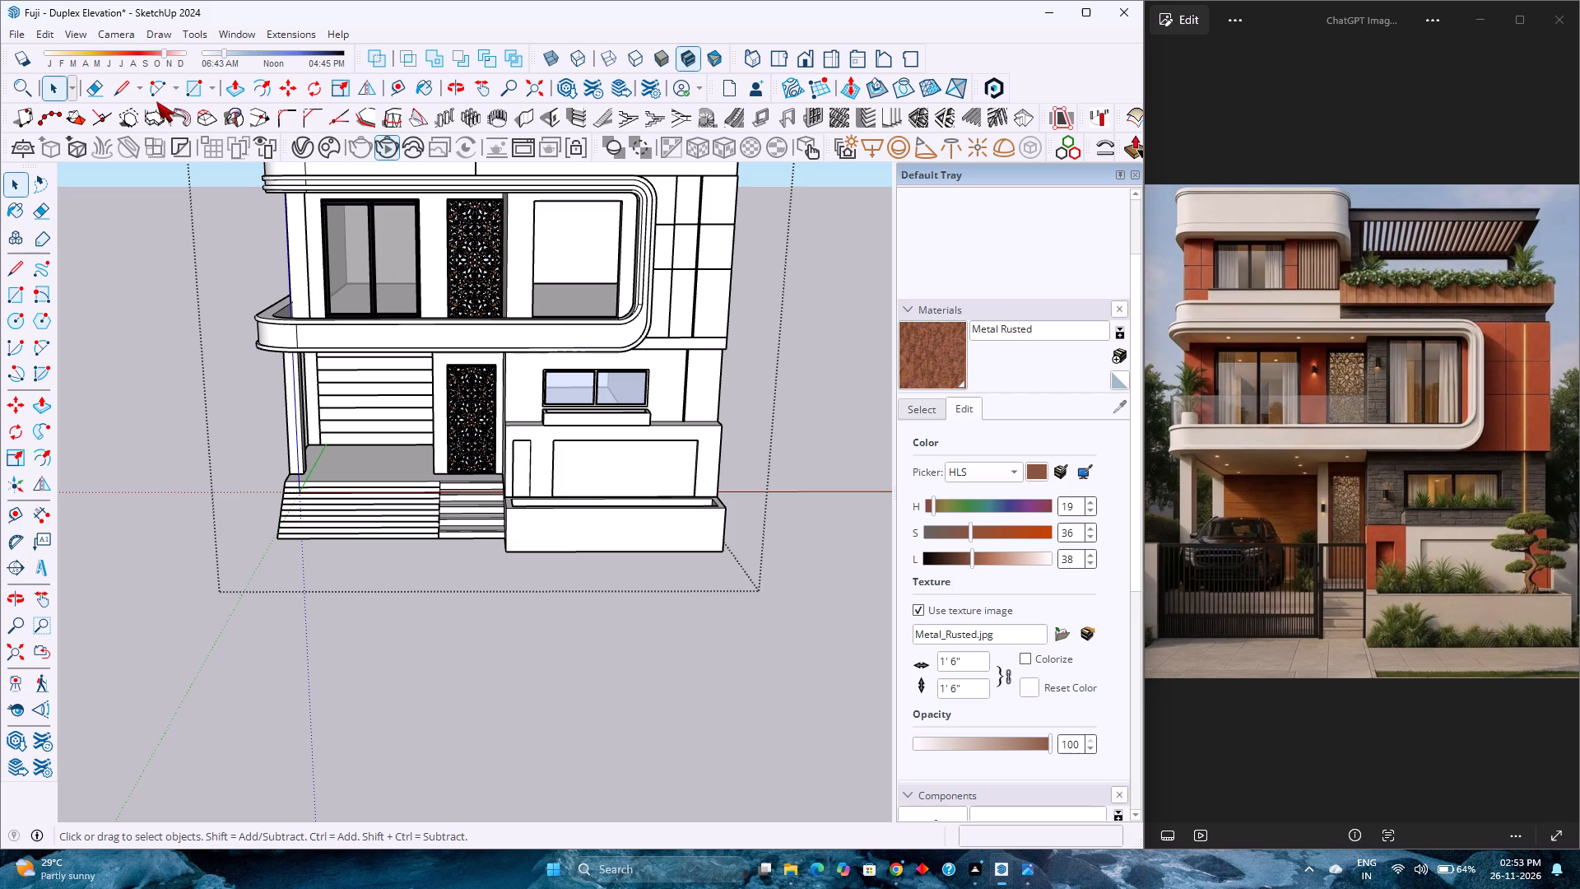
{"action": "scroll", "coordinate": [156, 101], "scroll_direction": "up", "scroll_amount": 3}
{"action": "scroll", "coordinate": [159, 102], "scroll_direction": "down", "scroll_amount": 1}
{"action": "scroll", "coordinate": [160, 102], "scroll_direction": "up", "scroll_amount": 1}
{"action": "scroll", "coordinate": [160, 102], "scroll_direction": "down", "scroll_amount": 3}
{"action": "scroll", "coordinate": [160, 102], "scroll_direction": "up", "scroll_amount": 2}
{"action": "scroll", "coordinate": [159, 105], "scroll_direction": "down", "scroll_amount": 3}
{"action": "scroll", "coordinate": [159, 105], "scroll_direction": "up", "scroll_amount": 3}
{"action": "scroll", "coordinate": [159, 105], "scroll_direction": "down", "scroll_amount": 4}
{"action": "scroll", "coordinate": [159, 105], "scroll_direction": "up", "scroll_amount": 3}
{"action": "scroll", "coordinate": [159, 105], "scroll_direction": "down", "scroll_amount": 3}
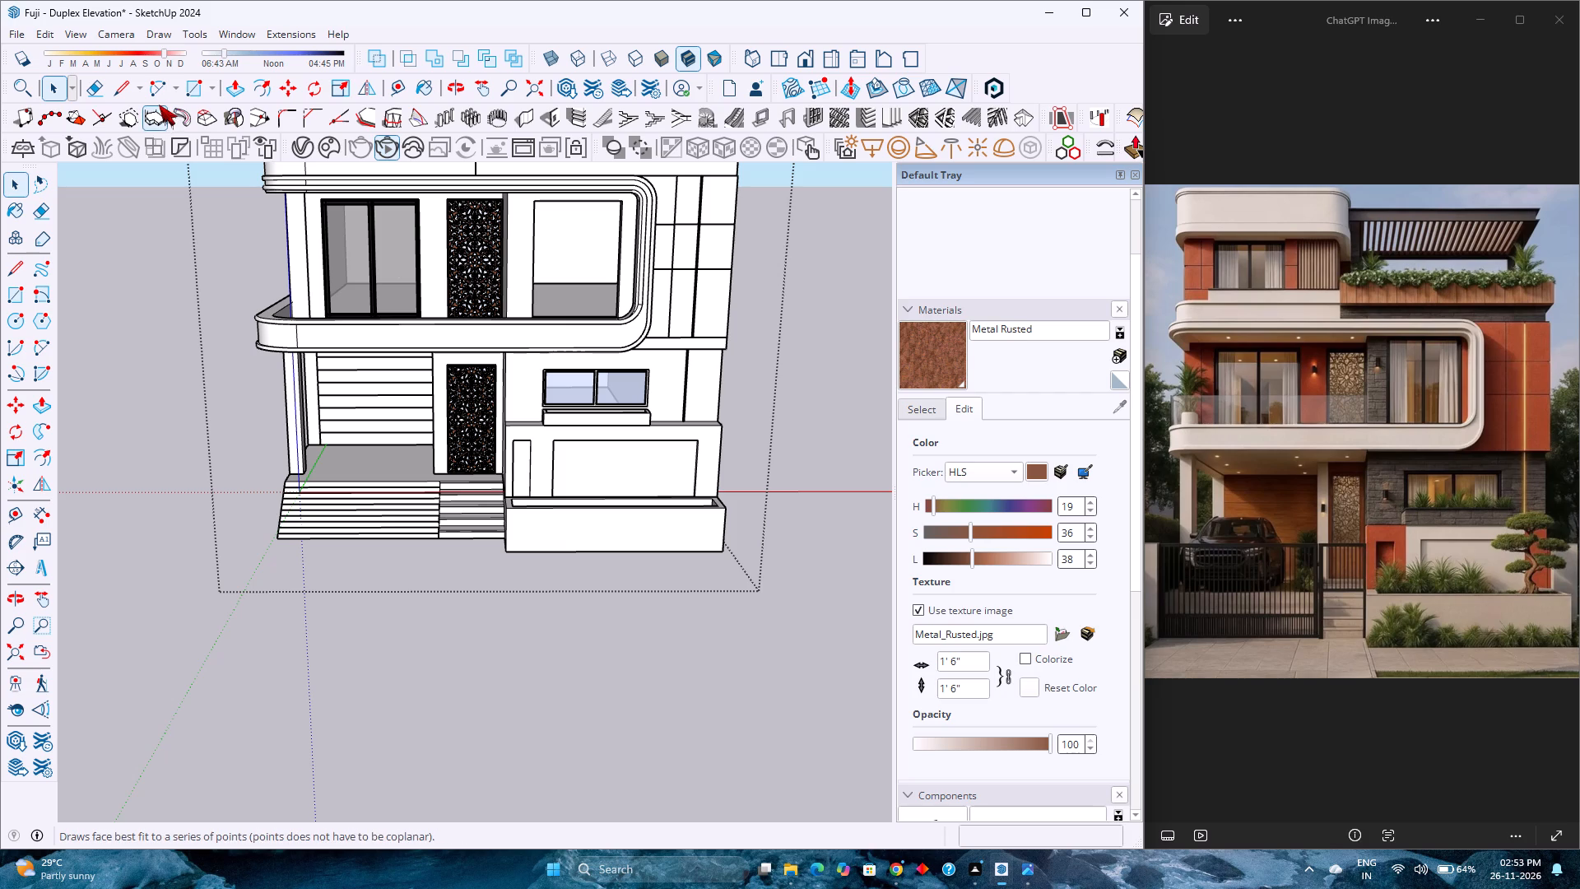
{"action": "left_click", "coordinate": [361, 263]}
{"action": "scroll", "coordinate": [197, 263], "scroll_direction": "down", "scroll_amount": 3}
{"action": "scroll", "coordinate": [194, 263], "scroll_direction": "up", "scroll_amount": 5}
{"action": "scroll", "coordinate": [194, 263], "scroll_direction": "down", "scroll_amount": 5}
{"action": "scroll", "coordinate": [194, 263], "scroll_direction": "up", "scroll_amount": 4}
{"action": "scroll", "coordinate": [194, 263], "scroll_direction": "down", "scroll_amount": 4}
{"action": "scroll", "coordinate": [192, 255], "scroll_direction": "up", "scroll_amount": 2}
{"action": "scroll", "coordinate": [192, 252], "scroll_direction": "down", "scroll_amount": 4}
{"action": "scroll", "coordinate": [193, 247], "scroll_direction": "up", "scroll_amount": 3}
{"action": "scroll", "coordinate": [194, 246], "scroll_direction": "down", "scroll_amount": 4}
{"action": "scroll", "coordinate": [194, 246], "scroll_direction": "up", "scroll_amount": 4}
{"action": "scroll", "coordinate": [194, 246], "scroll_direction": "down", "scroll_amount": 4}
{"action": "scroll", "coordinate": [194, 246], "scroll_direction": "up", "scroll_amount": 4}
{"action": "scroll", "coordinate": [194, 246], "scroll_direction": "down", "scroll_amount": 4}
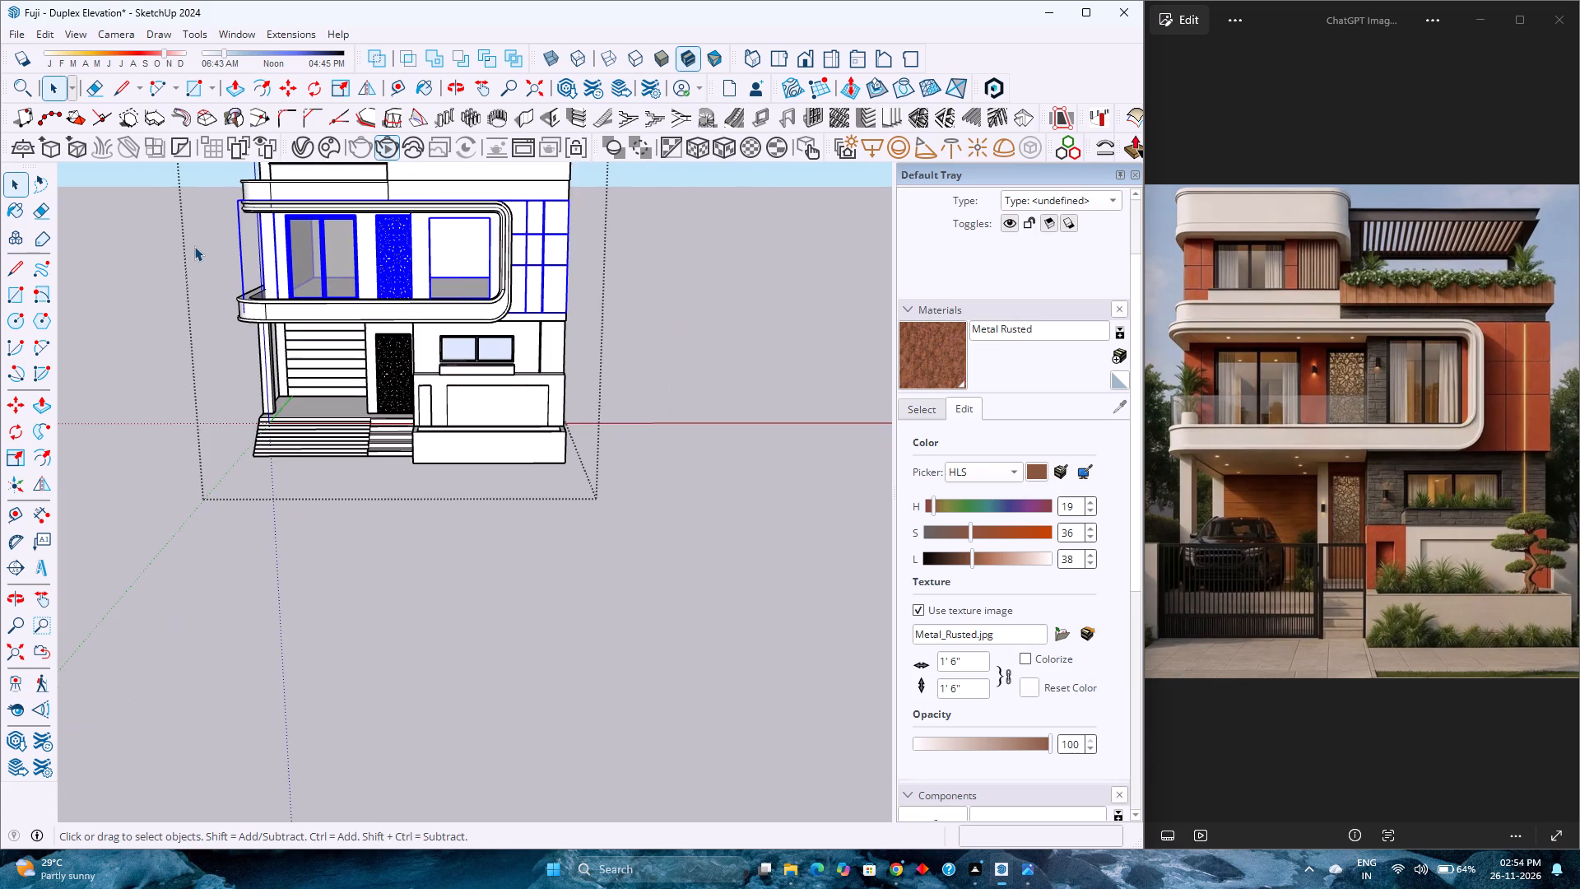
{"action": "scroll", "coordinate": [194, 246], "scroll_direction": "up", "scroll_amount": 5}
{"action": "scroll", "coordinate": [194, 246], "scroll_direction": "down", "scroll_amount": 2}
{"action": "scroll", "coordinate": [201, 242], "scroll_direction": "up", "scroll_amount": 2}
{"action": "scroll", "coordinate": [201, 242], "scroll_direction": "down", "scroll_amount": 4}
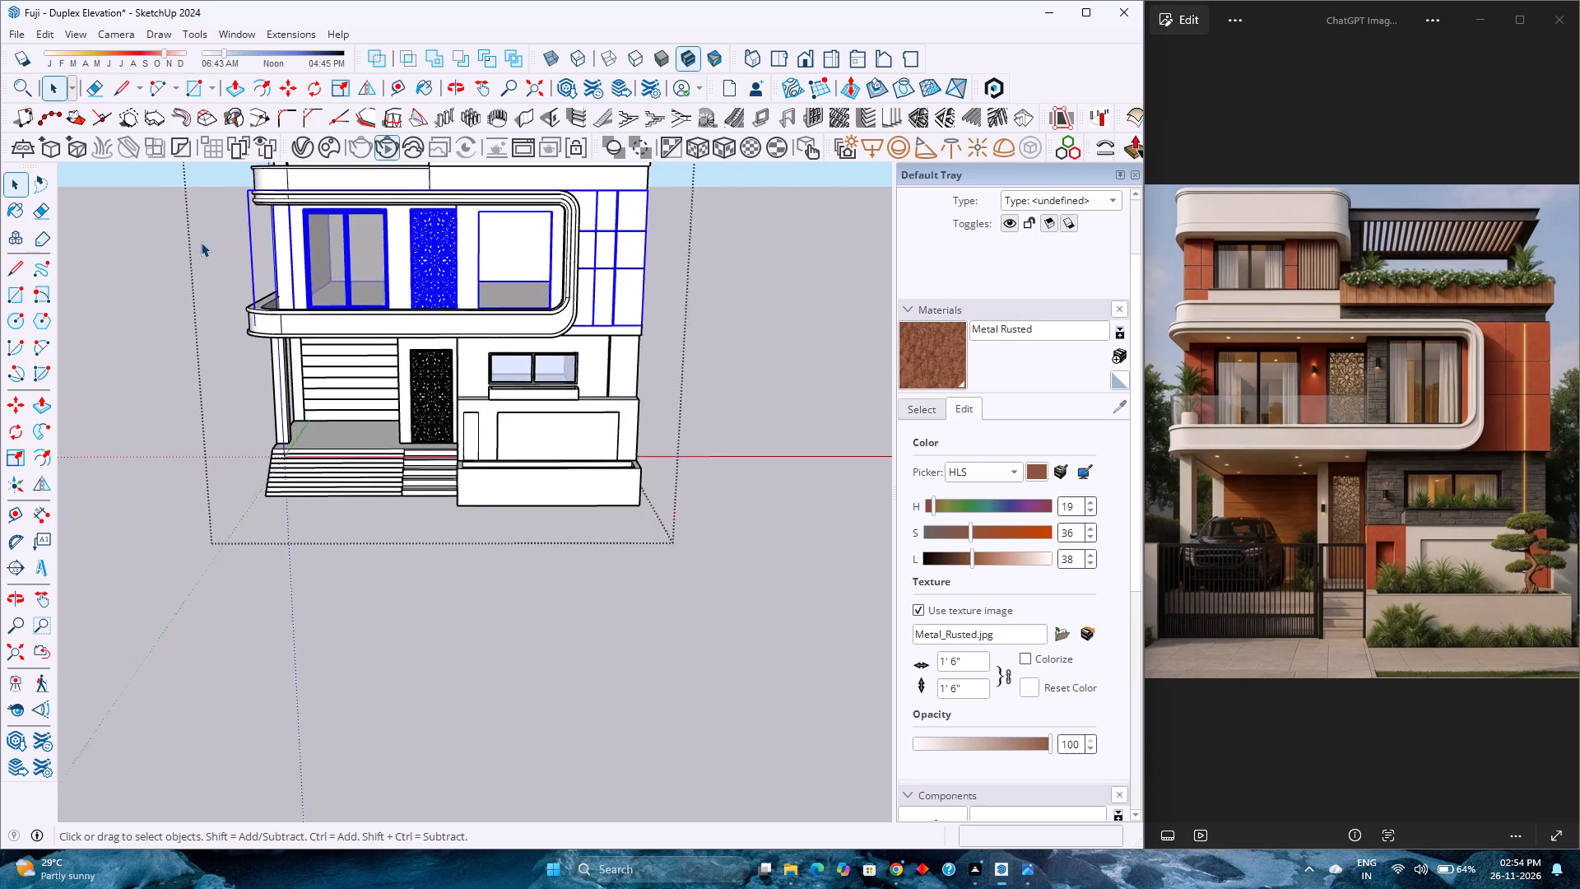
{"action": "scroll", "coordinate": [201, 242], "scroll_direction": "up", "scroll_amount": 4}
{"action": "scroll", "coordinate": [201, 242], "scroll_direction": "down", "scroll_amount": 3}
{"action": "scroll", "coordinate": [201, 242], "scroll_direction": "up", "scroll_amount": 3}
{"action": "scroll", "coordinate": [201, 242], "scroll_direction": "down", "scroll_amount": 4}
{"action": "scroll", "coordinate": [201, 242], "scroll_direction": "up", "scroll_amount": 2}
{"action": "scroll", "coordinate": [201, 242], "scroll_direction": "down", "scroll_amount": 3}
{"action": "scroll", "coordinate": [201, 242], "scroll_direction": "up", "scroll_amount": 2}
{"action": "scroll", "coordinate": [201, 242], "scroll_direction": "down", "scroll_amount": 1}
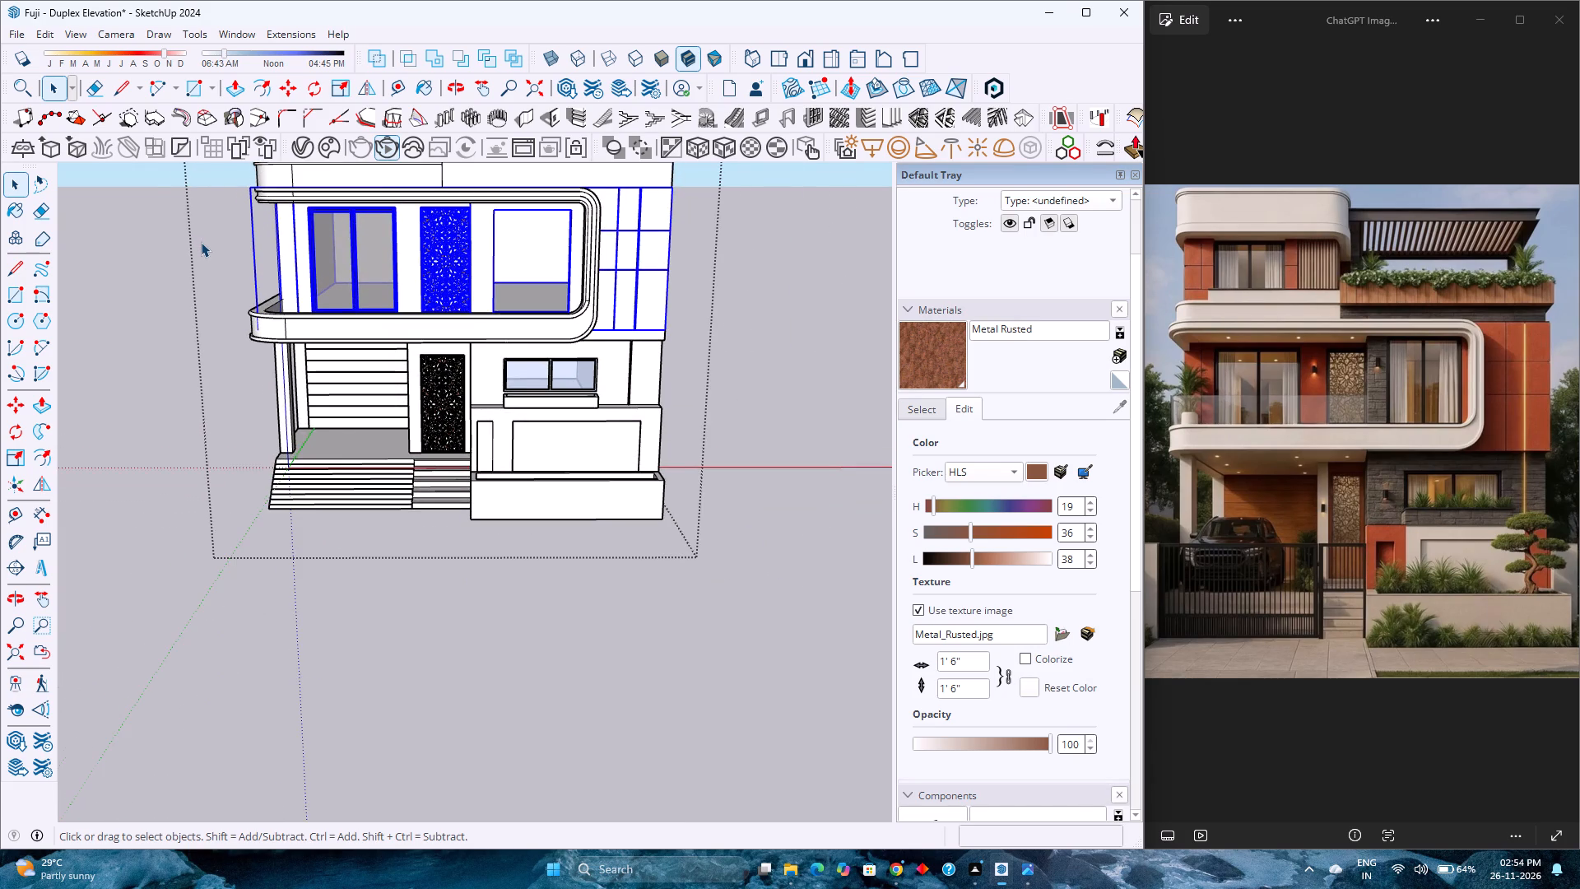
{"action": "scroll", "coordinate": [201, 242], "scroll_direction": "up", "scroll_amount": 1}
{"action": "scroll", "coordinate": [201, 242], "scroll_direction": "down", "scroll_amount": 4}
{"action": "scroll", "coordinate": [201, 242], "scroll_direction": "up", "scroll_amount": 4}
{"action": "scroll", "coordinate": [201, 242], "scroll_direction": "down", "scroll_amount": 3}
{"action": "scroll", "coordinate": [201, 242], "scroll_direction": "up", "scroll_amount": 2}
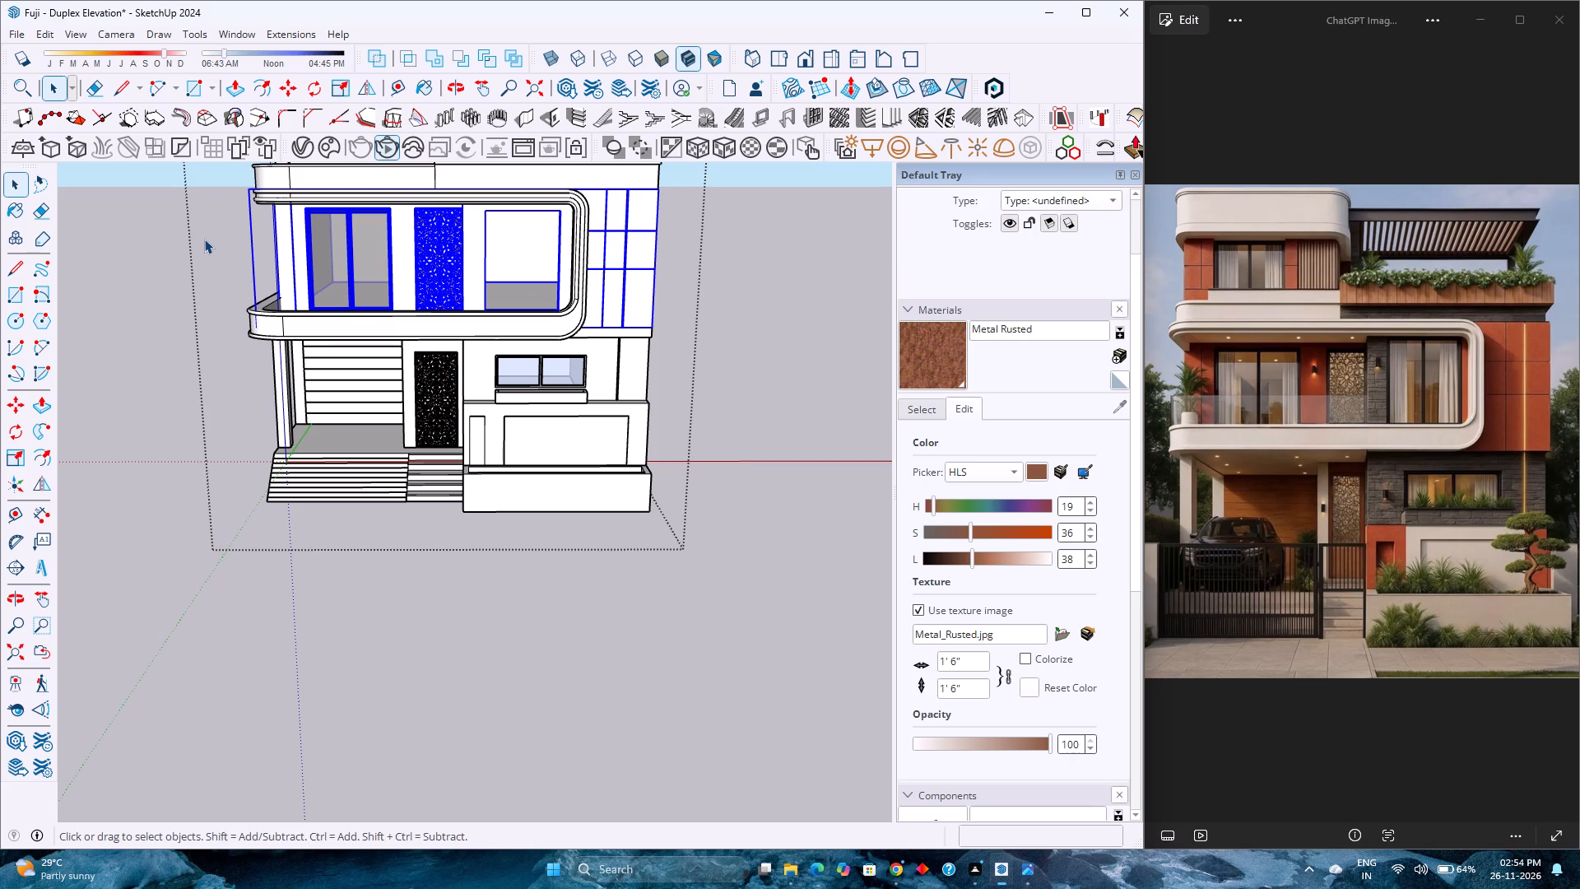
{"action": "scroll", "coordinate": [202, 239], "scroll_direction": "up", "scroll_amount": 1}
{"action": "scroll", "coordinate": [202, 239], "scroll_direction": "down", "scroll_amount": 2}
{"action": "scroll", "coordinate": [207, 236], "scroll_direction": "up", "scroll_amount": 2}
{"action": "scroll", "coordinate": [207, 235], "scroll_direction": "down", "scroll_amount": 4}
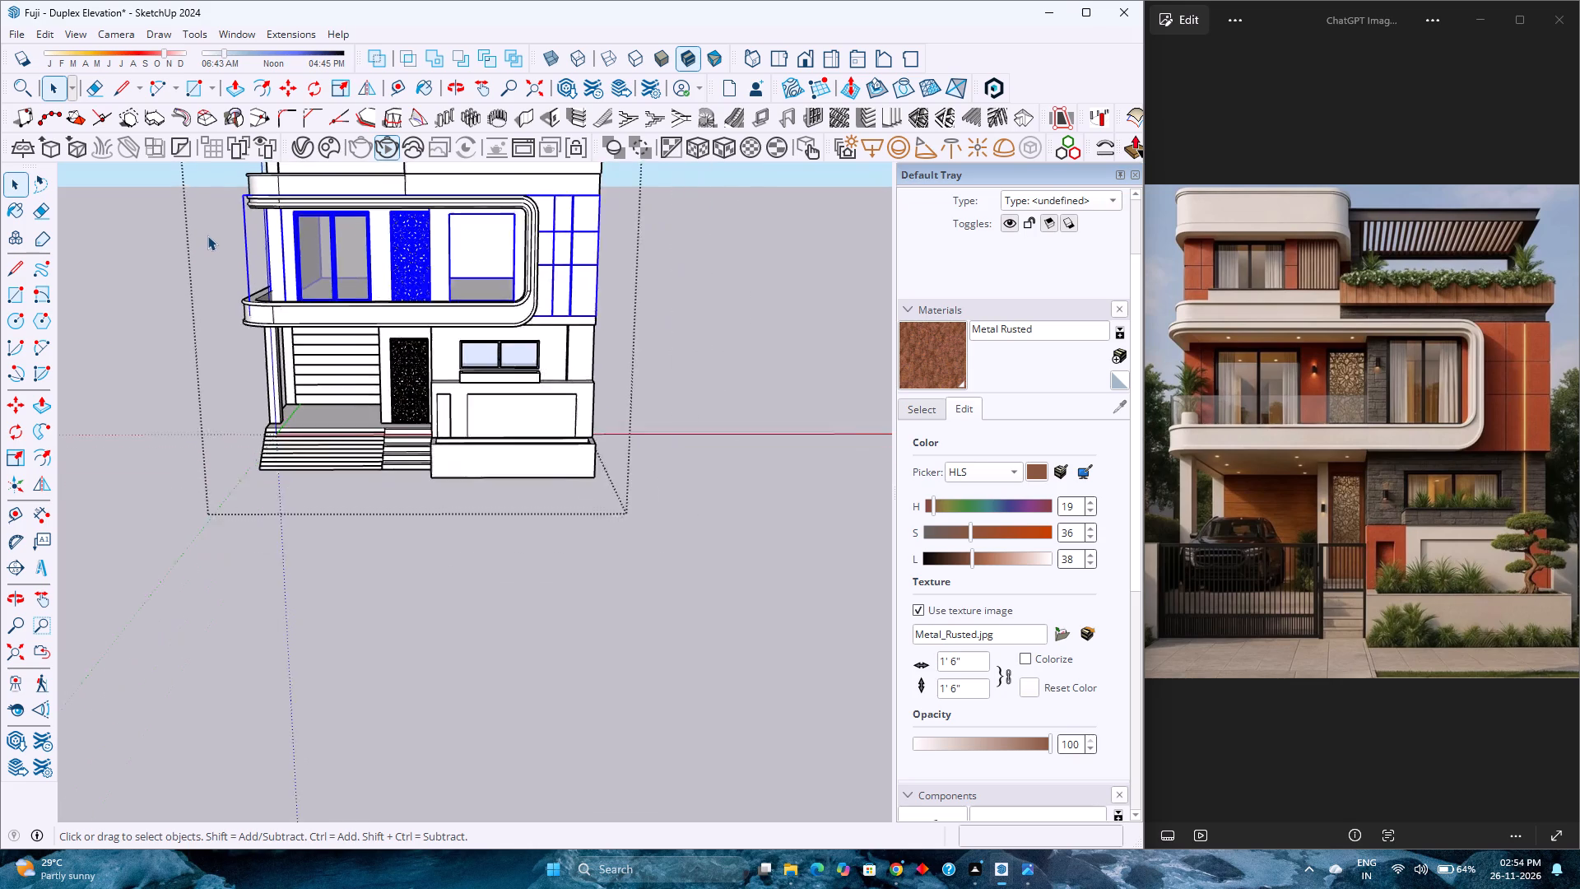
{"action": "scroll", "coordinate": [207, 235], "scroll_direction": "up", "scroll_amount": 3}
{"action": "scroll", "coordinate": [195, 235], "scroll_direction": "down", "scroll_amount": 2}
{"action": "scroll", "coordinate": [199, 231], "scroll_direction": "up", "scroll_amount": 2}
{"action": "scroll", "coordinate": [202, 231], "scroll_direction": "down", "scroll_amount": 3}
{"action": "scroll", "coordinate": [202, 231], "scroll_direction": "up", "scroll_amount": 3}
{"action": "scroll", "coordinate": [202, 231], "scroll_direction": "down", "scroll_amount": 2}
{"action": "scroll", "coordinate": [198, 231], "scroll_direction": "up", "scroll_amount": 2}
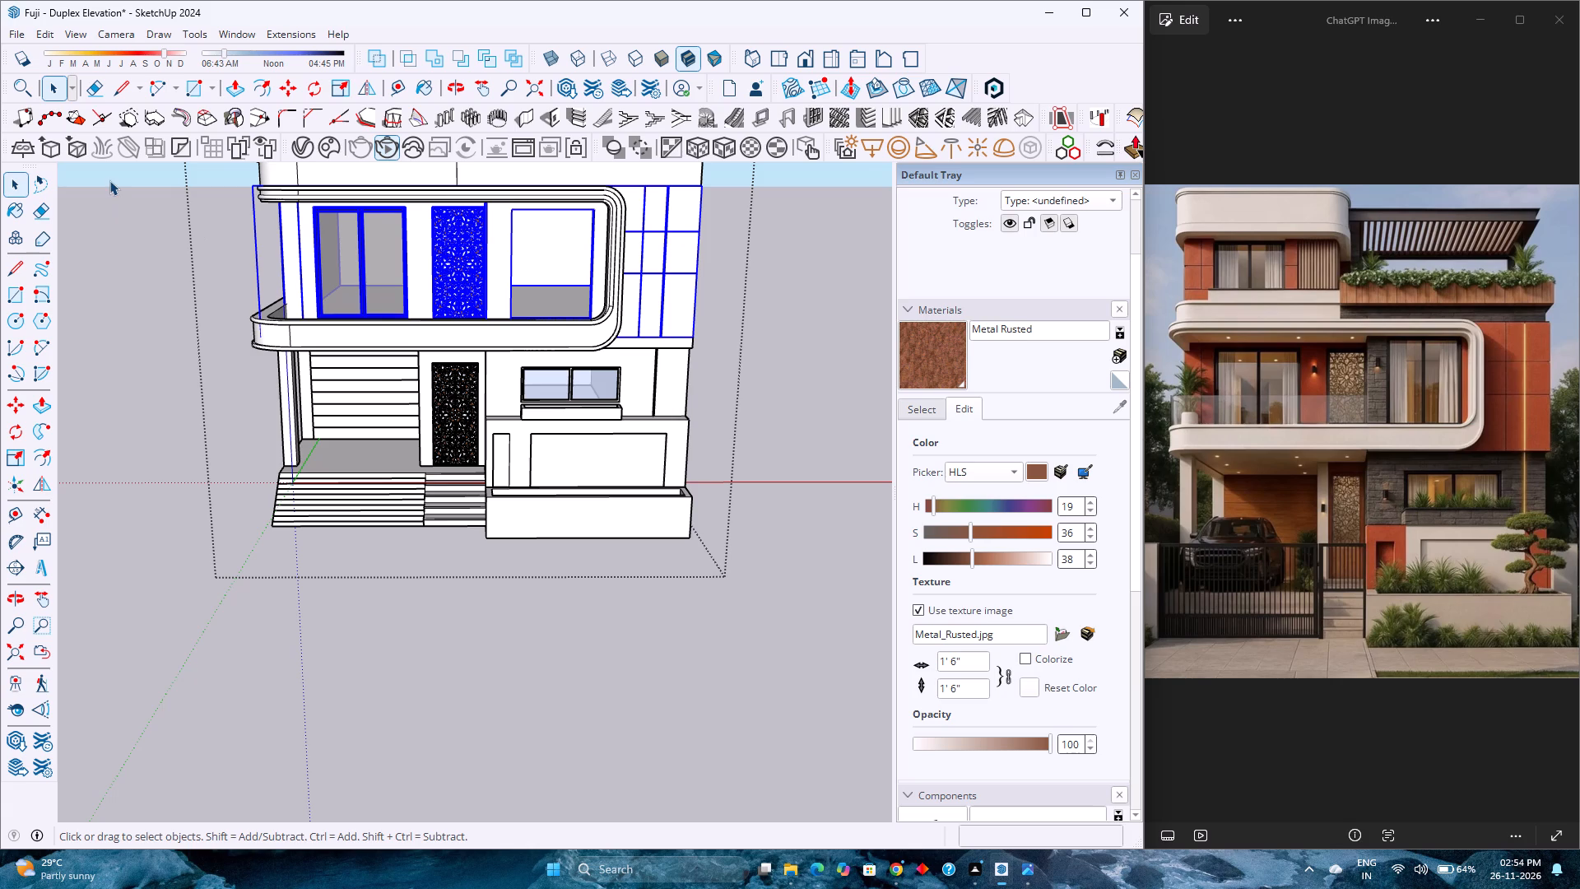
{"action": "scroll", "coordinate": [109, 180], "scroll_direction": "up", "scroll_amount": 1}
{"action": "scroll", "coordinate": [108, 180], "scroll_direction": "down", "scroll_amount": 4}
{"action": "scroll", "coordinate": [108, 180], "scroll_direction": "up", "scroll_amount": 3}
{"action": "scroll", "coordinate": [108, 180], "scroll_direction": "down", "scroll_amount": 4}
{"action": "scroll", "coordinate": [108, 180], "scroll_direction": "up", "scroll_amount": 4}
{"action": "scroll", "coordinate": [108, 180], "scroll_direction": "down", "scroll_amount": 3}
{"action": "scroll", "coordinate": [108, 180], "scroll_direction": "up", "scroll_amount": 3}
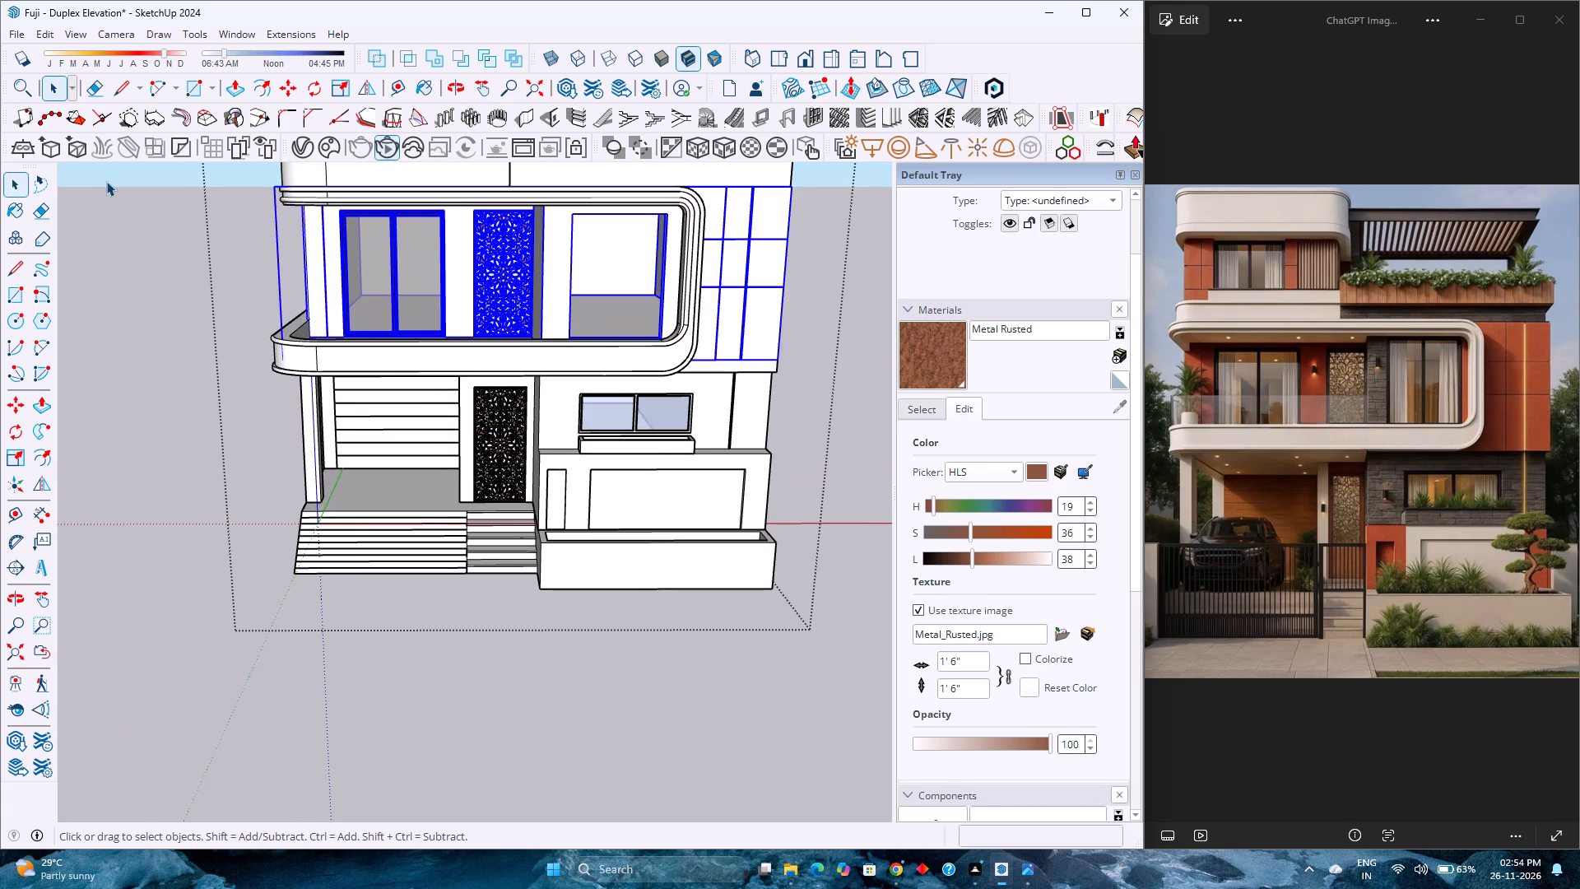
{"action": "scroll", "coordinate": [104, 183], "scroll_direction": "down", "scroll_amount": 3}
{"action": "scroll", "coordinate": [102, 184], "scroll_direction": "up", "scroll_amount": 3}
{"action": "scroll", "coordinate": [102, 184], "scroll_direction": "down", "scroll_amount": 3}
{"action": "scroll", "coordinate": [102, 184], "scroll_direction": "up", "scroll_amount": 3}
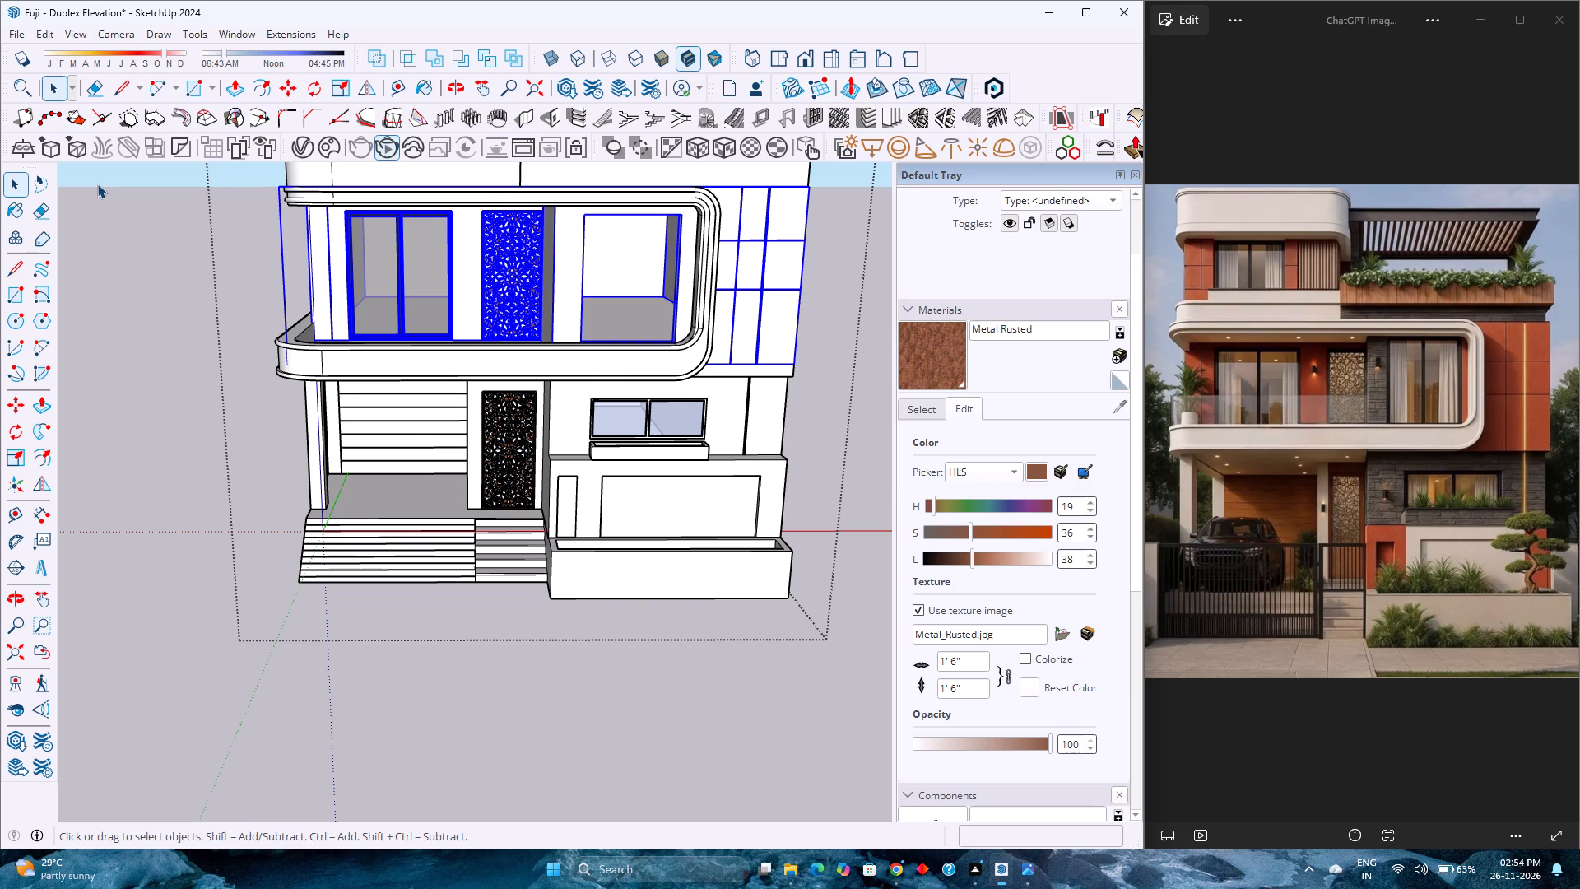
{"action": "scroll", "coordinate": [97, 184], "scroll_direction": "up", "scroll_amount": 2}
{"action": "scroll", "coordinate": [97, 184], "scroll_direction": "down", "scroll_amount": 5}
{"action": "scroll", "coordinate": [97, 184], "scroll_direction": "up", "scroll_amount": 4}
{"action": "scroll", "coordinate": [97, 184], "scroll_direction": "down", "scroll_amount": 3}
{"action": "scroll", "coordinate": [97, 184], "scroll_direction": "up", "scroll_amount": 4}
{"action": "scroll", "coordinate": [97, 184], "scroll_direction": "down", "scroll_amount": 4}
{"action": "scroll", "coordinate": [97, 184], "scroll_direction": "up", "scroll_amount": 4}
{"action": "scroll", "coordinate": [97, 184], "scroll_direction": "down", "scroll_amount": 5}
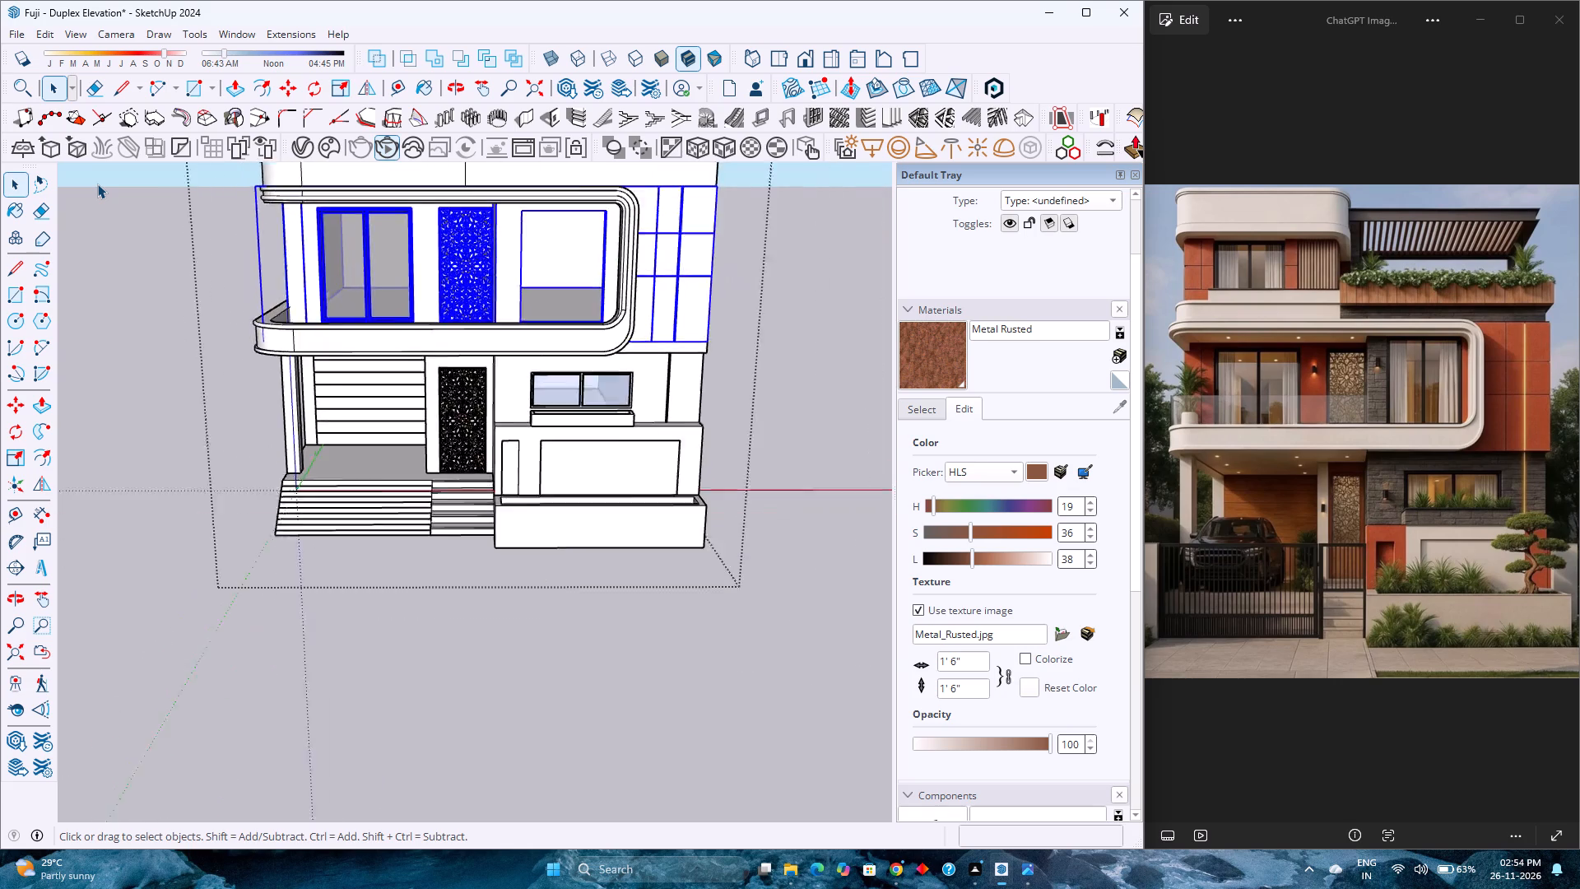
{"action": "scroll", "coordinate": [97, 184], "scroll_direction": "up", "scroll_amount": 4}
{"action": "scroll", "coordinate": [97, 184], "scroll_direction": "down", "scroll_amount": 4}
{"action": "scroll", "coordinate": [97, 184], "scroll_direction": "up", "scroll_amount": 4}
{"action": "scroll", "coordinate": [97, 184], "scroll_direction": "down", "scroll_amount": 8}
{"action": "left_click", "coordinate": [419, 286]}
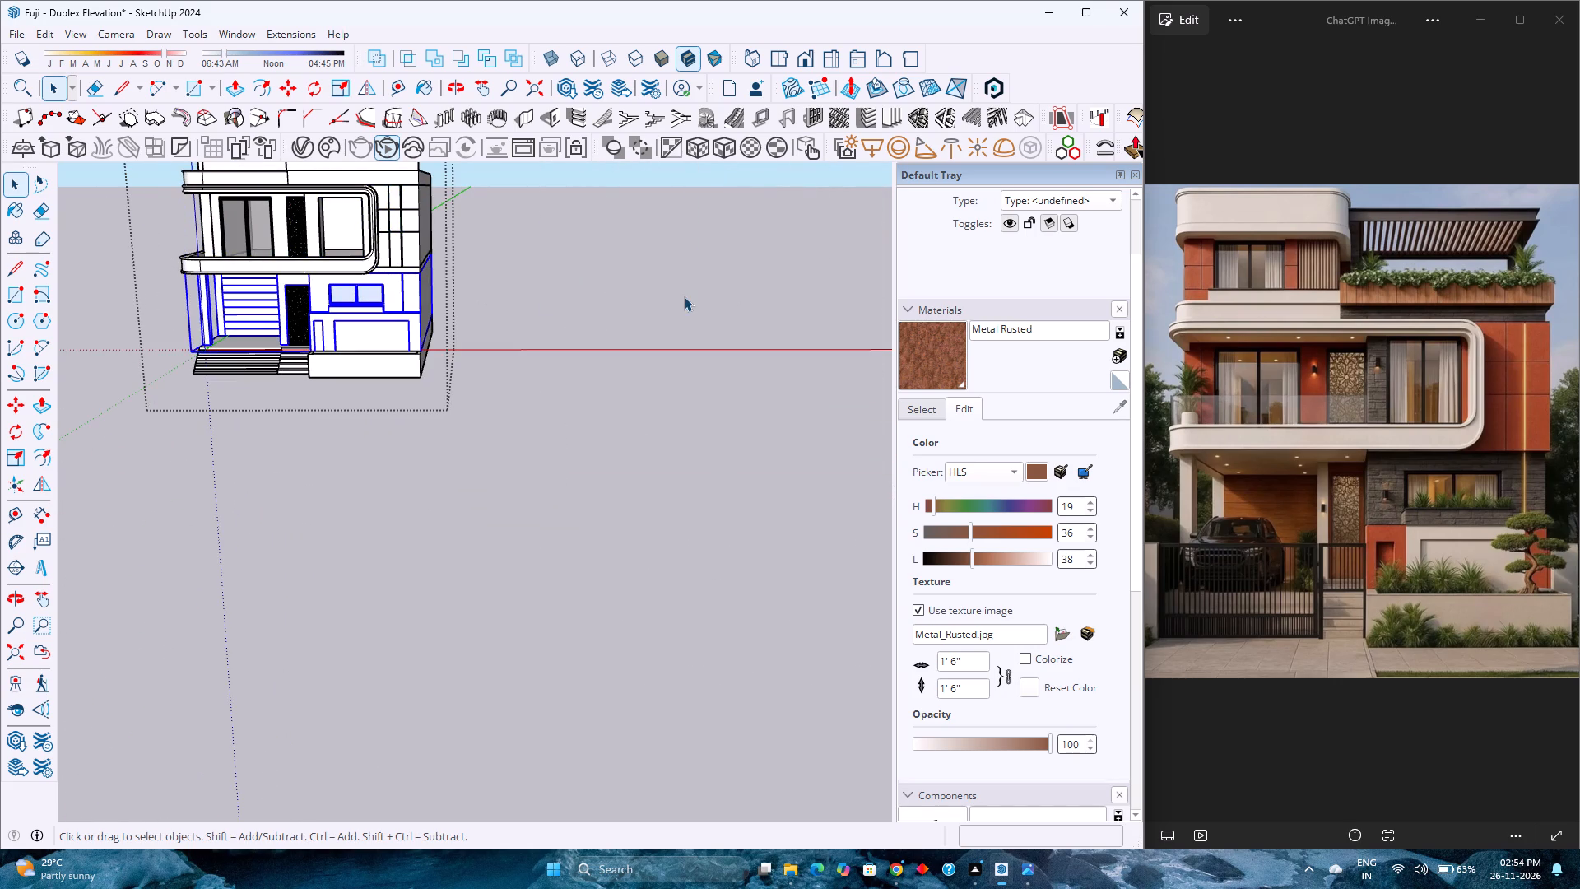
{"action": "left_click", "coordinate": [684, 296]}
View the house in the standard Iso and Front views, and orbit to an oblique view showing its front and side wall.
{"action": "left_click", "coordinate": [759, 67]}
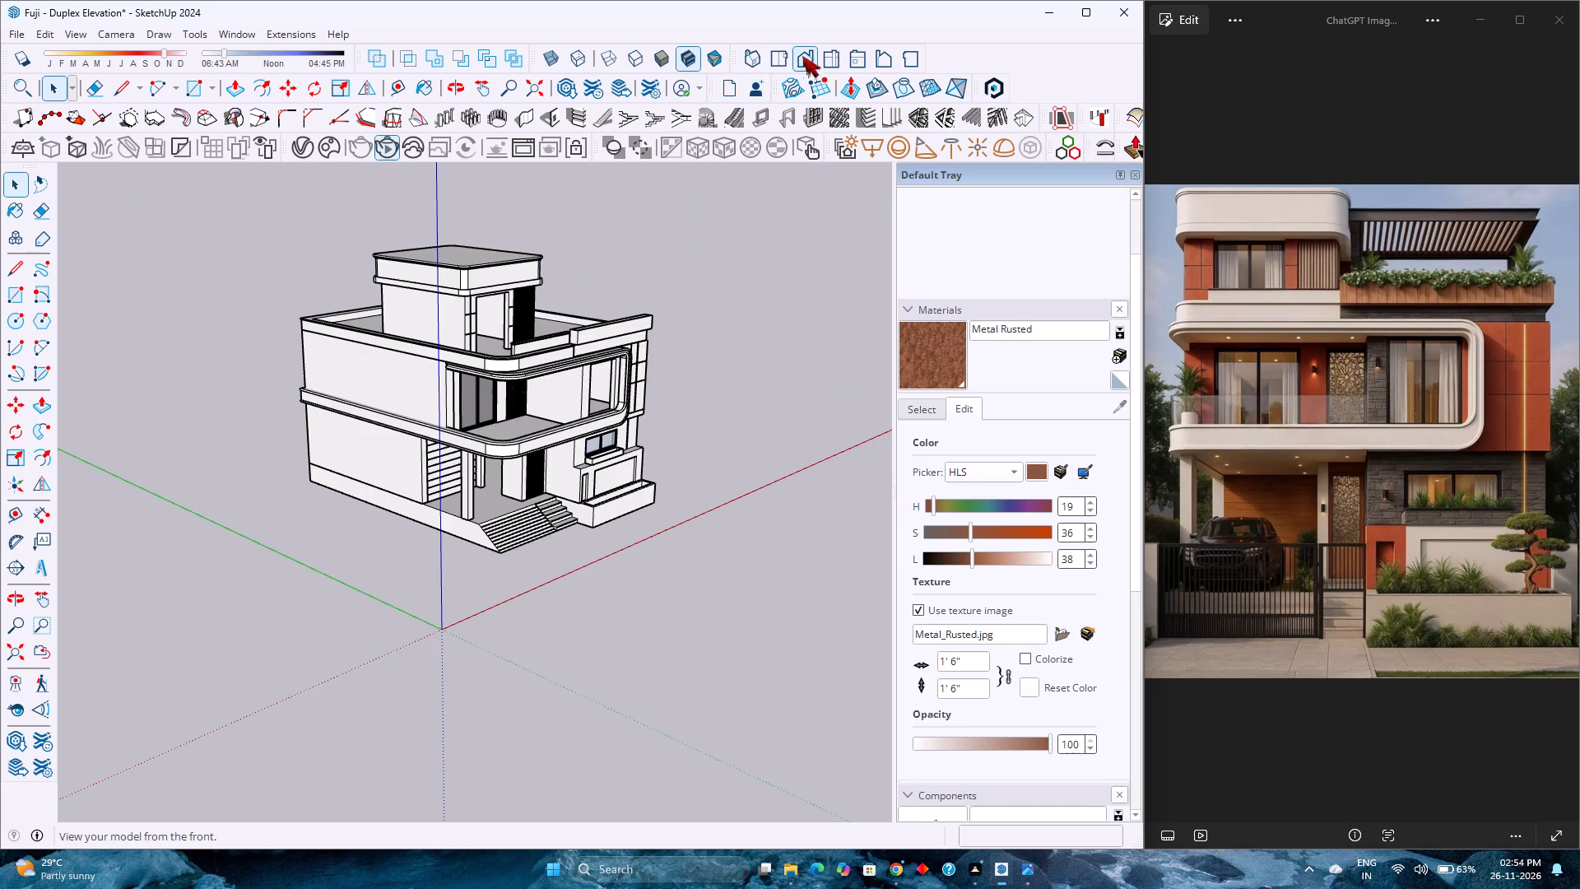
{"action": "left_click", "coordinate": [807, 54]}
{"action": "middle_click_drag", "start_coordinate": [488, 426], "coordinate": [222, 421]}
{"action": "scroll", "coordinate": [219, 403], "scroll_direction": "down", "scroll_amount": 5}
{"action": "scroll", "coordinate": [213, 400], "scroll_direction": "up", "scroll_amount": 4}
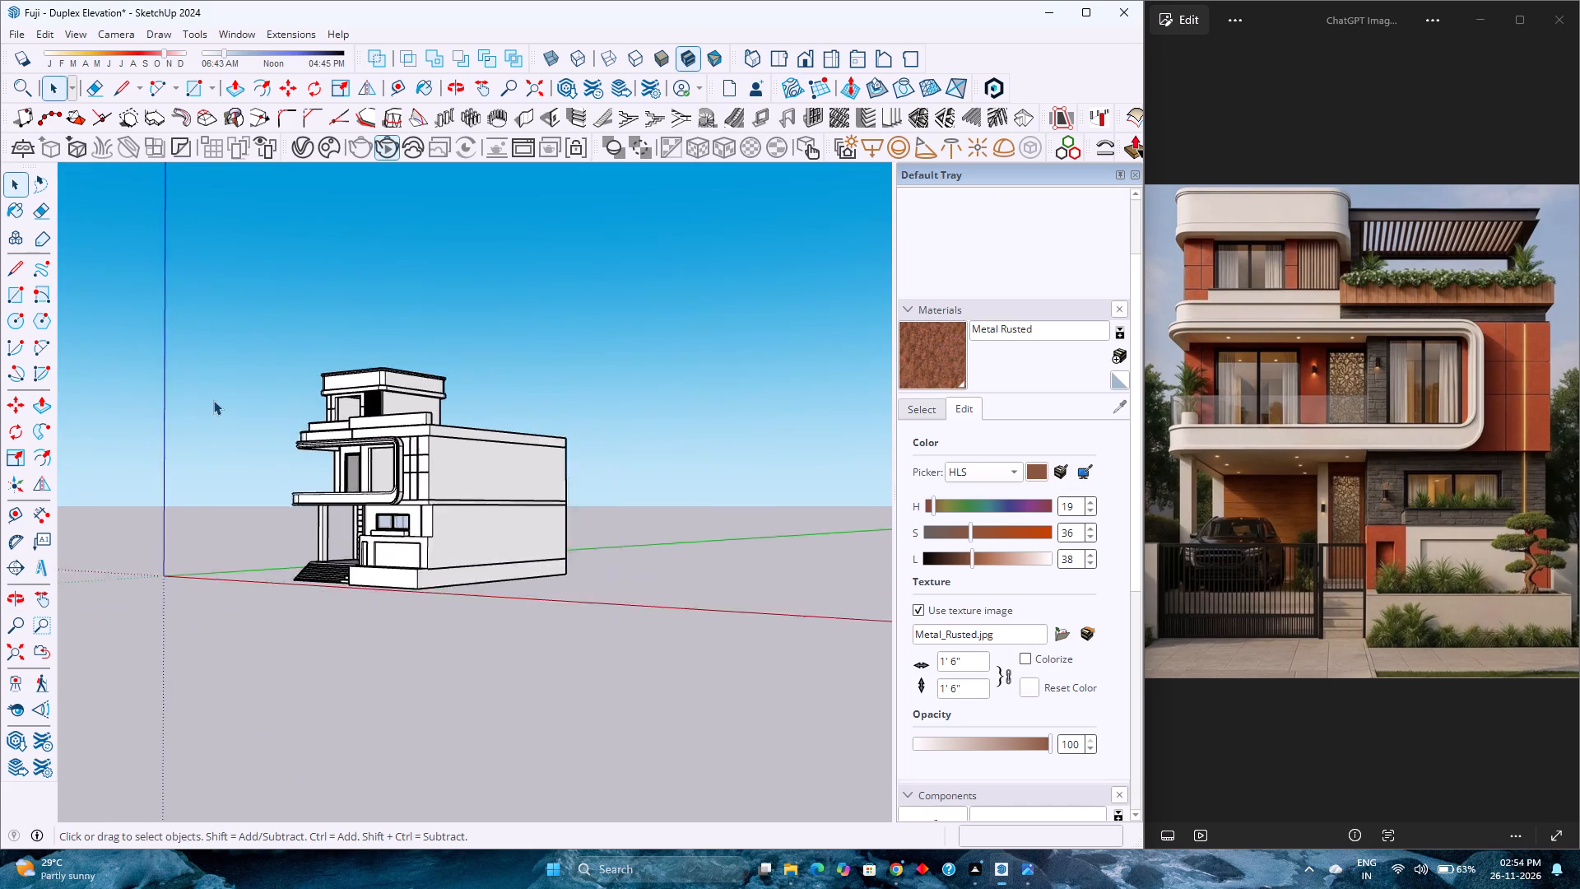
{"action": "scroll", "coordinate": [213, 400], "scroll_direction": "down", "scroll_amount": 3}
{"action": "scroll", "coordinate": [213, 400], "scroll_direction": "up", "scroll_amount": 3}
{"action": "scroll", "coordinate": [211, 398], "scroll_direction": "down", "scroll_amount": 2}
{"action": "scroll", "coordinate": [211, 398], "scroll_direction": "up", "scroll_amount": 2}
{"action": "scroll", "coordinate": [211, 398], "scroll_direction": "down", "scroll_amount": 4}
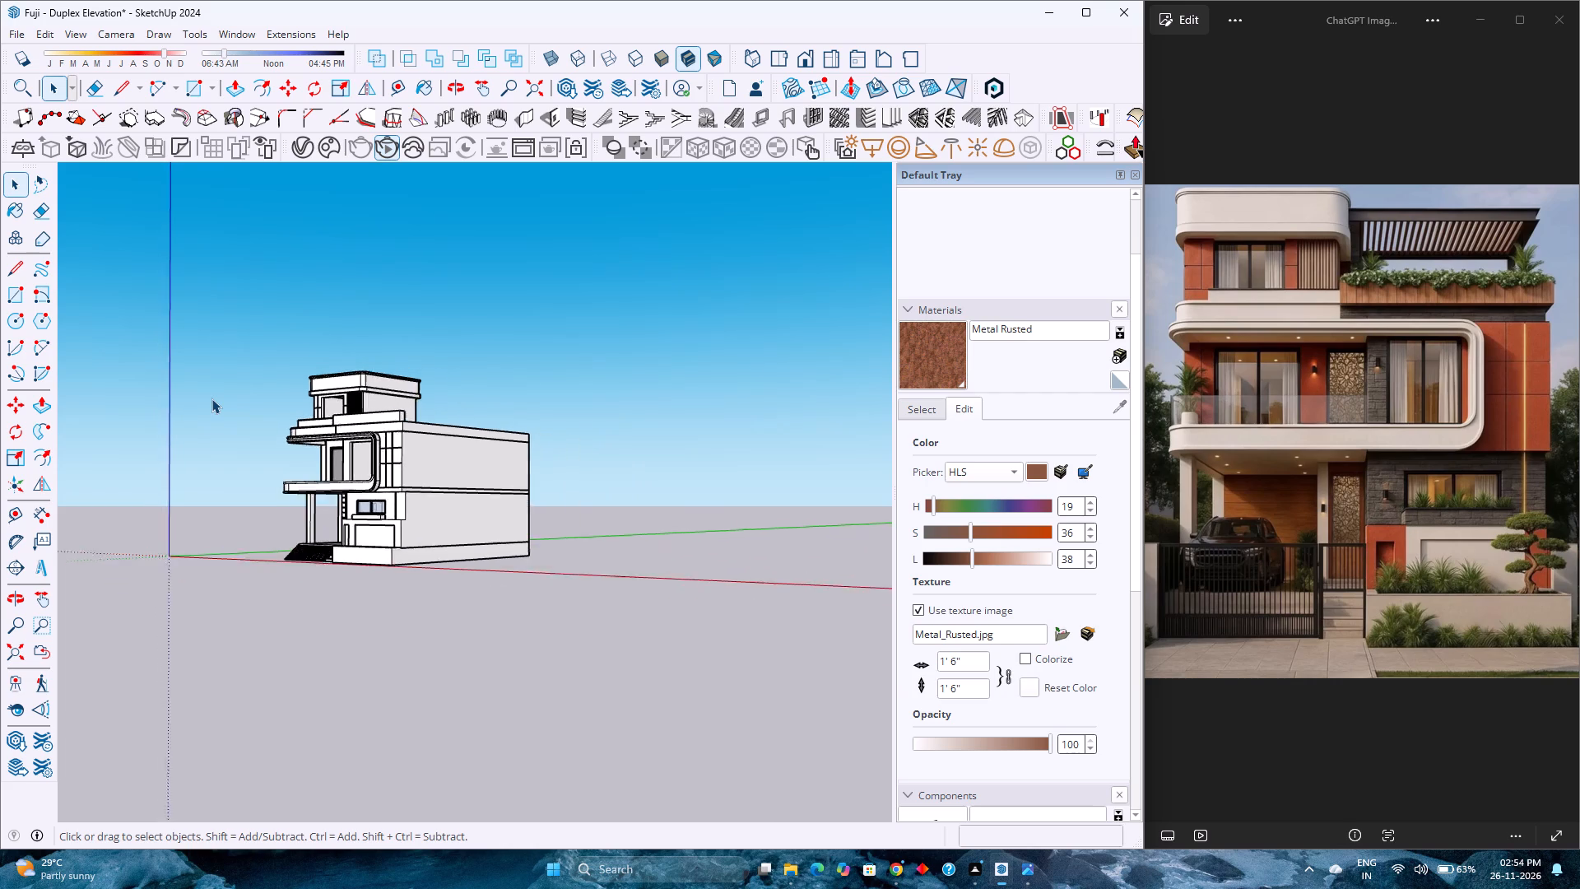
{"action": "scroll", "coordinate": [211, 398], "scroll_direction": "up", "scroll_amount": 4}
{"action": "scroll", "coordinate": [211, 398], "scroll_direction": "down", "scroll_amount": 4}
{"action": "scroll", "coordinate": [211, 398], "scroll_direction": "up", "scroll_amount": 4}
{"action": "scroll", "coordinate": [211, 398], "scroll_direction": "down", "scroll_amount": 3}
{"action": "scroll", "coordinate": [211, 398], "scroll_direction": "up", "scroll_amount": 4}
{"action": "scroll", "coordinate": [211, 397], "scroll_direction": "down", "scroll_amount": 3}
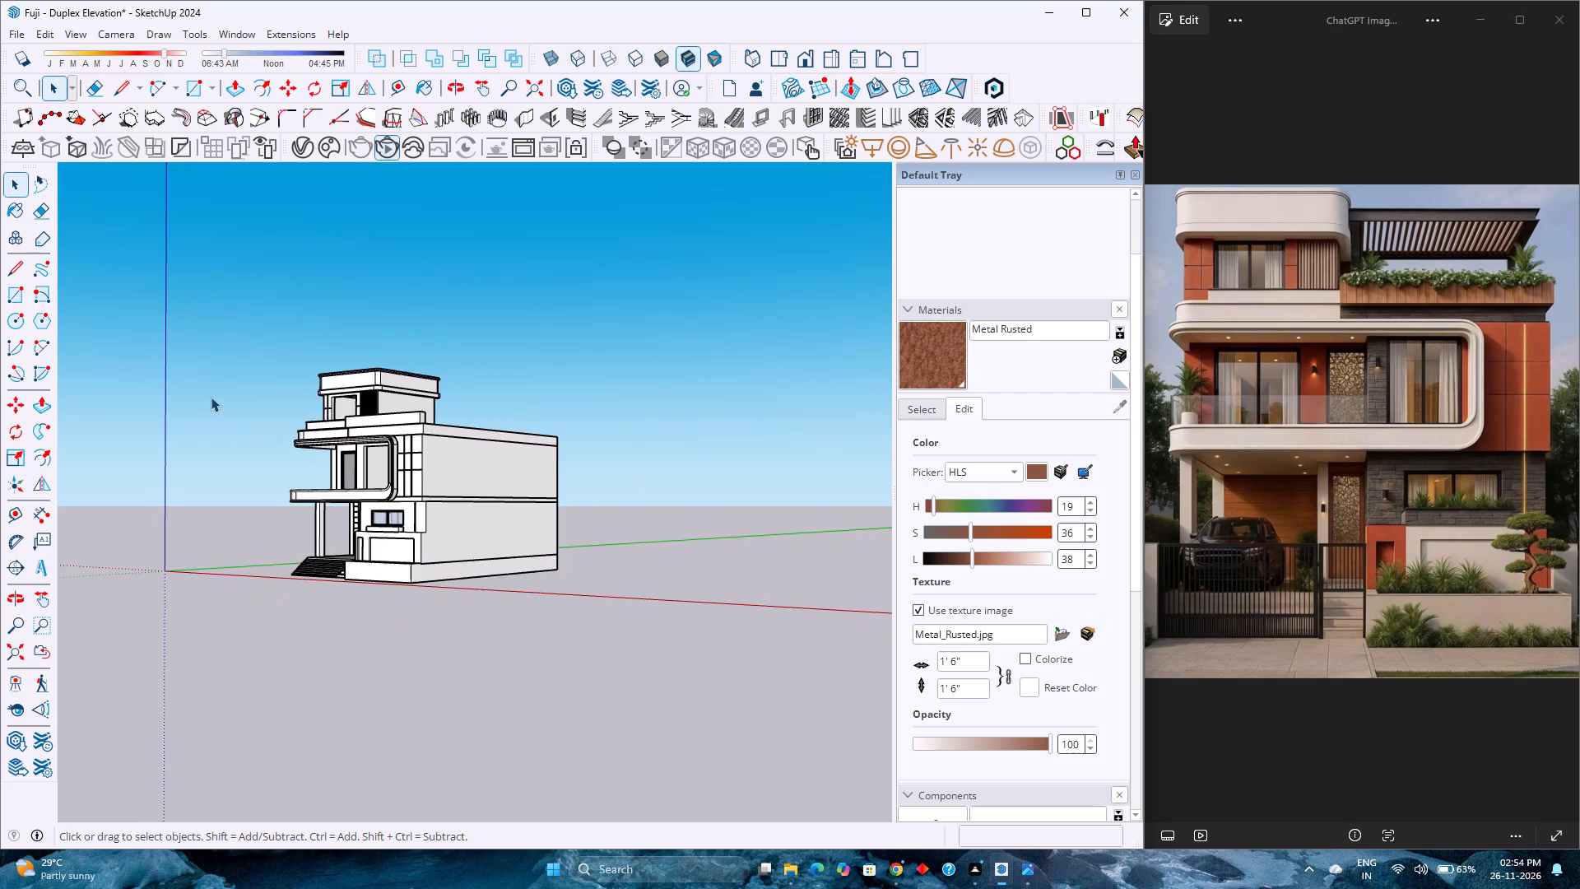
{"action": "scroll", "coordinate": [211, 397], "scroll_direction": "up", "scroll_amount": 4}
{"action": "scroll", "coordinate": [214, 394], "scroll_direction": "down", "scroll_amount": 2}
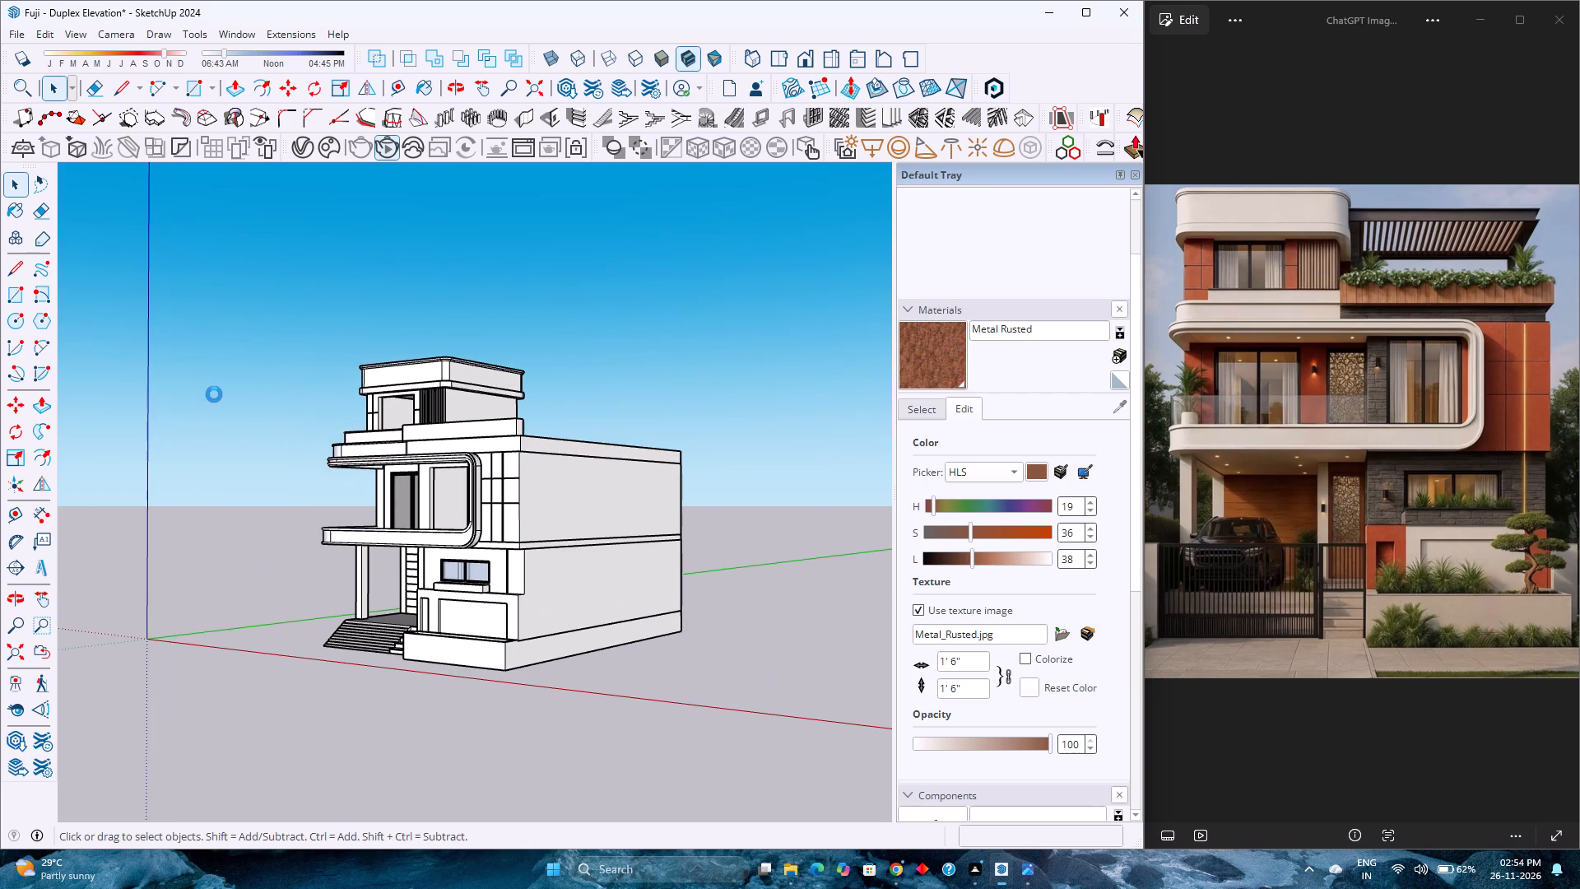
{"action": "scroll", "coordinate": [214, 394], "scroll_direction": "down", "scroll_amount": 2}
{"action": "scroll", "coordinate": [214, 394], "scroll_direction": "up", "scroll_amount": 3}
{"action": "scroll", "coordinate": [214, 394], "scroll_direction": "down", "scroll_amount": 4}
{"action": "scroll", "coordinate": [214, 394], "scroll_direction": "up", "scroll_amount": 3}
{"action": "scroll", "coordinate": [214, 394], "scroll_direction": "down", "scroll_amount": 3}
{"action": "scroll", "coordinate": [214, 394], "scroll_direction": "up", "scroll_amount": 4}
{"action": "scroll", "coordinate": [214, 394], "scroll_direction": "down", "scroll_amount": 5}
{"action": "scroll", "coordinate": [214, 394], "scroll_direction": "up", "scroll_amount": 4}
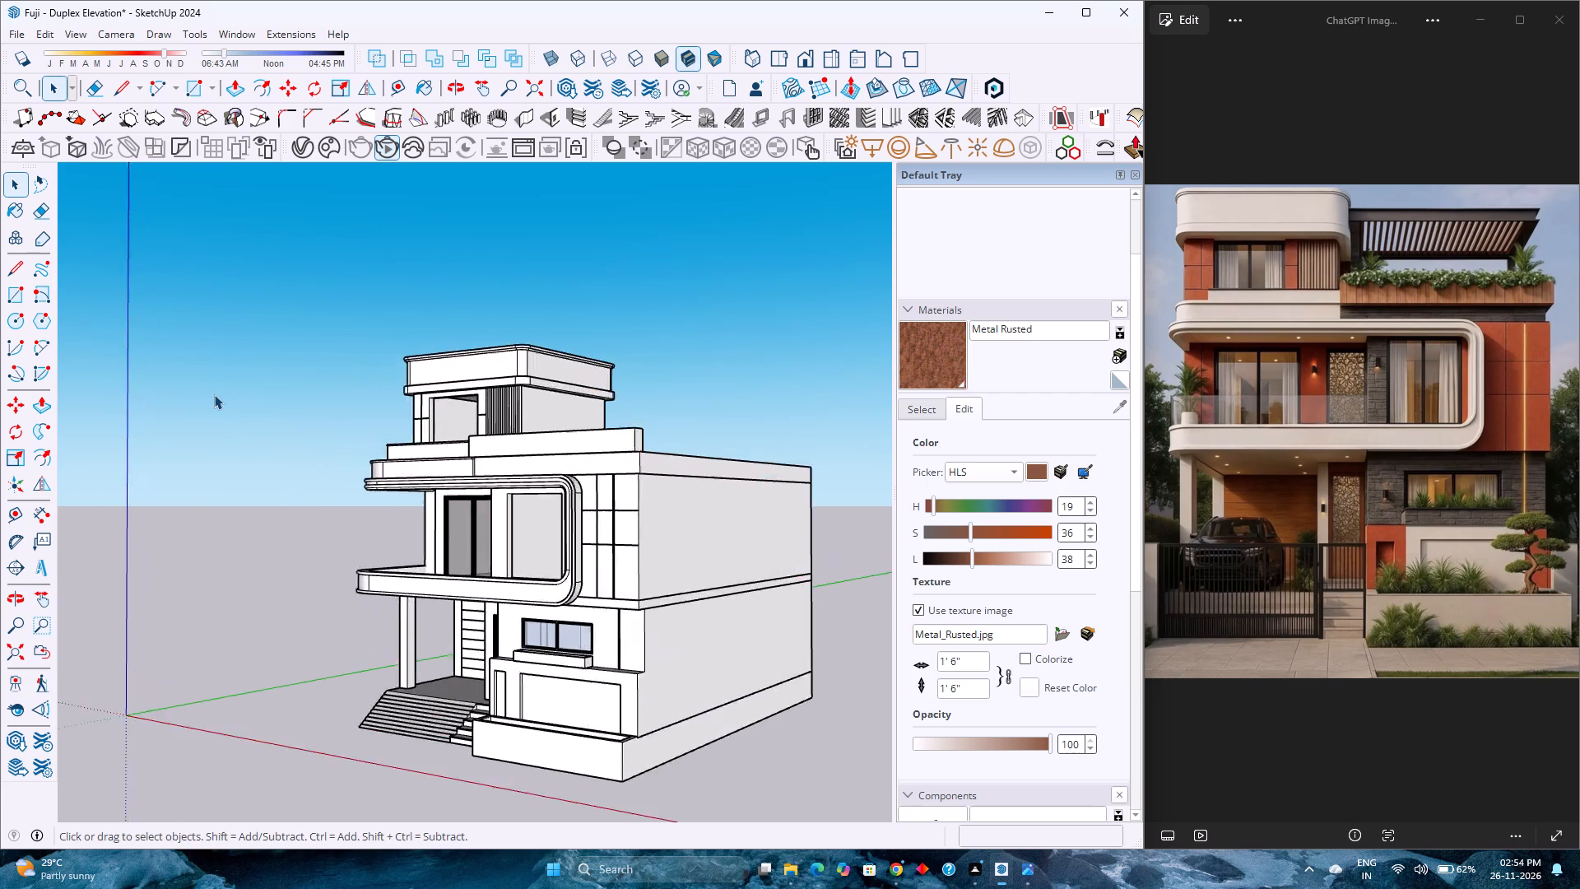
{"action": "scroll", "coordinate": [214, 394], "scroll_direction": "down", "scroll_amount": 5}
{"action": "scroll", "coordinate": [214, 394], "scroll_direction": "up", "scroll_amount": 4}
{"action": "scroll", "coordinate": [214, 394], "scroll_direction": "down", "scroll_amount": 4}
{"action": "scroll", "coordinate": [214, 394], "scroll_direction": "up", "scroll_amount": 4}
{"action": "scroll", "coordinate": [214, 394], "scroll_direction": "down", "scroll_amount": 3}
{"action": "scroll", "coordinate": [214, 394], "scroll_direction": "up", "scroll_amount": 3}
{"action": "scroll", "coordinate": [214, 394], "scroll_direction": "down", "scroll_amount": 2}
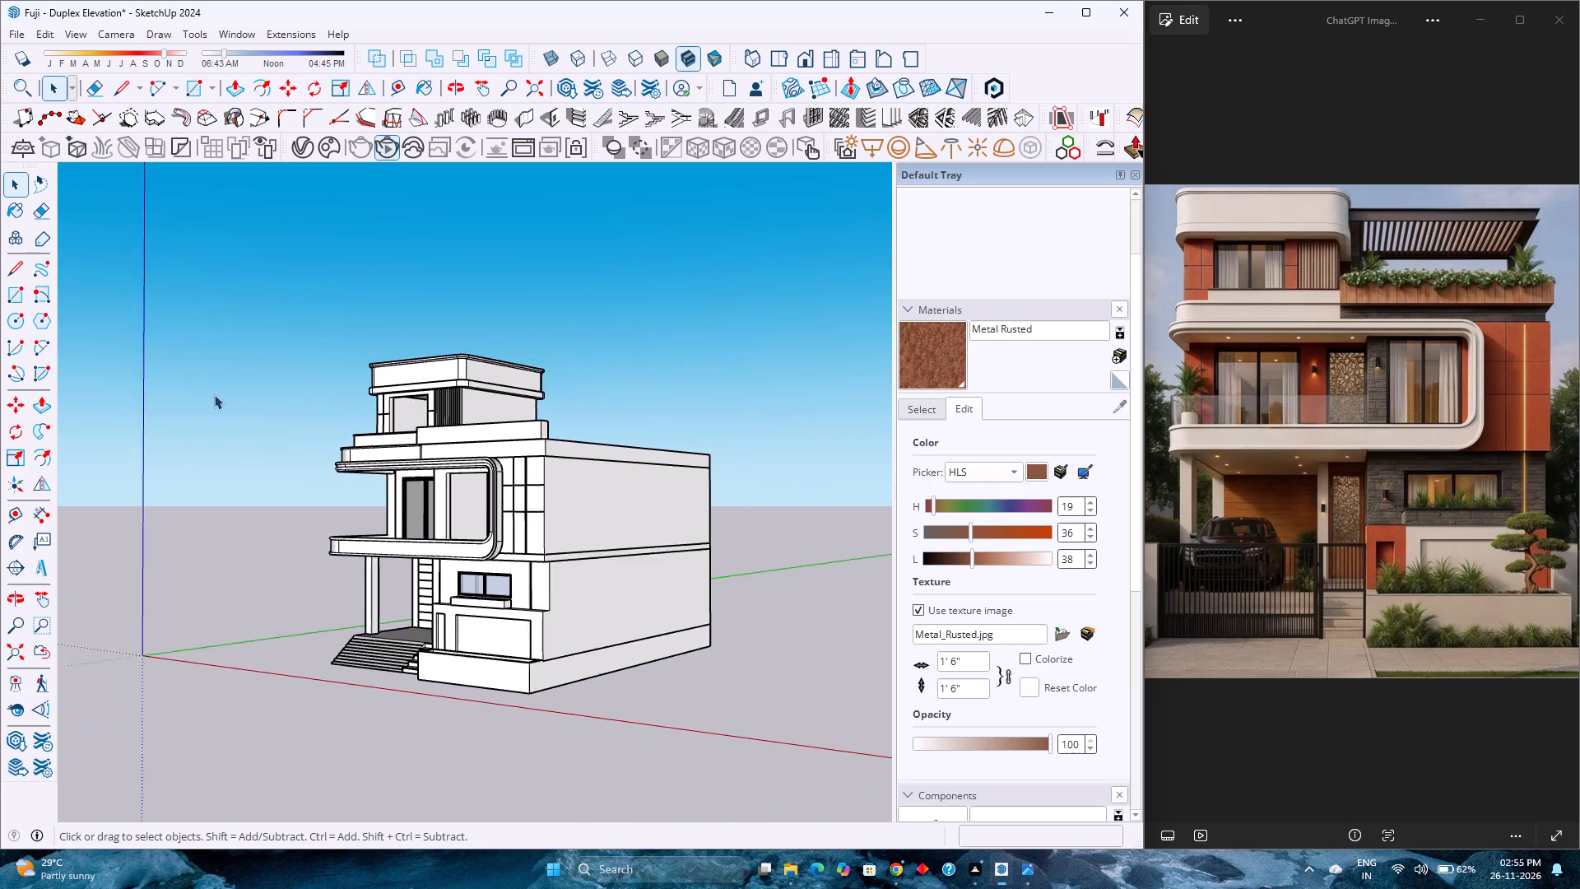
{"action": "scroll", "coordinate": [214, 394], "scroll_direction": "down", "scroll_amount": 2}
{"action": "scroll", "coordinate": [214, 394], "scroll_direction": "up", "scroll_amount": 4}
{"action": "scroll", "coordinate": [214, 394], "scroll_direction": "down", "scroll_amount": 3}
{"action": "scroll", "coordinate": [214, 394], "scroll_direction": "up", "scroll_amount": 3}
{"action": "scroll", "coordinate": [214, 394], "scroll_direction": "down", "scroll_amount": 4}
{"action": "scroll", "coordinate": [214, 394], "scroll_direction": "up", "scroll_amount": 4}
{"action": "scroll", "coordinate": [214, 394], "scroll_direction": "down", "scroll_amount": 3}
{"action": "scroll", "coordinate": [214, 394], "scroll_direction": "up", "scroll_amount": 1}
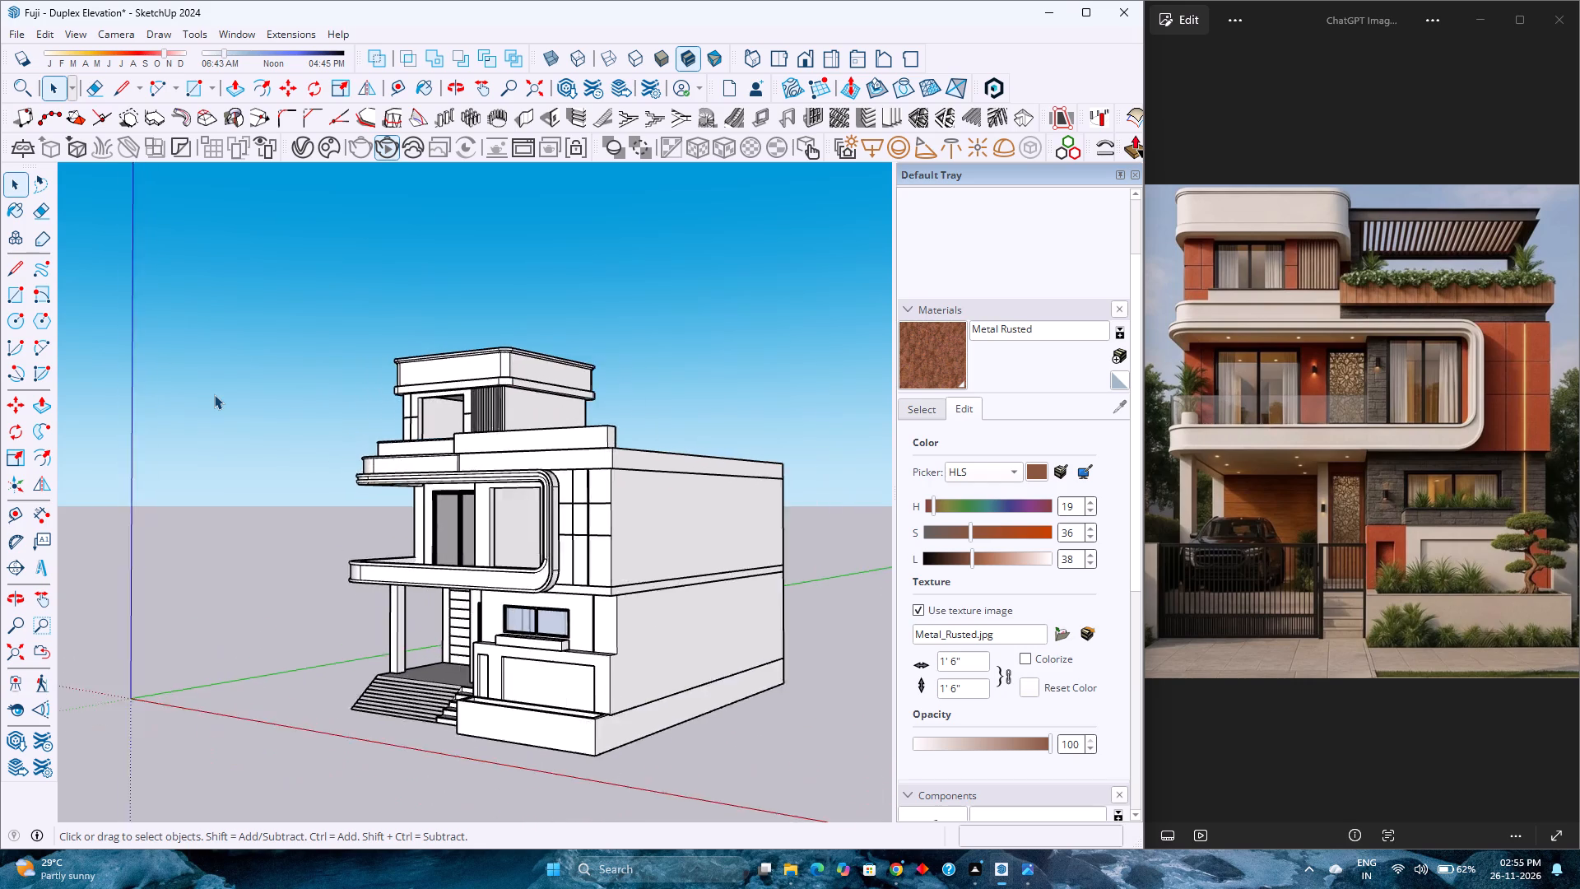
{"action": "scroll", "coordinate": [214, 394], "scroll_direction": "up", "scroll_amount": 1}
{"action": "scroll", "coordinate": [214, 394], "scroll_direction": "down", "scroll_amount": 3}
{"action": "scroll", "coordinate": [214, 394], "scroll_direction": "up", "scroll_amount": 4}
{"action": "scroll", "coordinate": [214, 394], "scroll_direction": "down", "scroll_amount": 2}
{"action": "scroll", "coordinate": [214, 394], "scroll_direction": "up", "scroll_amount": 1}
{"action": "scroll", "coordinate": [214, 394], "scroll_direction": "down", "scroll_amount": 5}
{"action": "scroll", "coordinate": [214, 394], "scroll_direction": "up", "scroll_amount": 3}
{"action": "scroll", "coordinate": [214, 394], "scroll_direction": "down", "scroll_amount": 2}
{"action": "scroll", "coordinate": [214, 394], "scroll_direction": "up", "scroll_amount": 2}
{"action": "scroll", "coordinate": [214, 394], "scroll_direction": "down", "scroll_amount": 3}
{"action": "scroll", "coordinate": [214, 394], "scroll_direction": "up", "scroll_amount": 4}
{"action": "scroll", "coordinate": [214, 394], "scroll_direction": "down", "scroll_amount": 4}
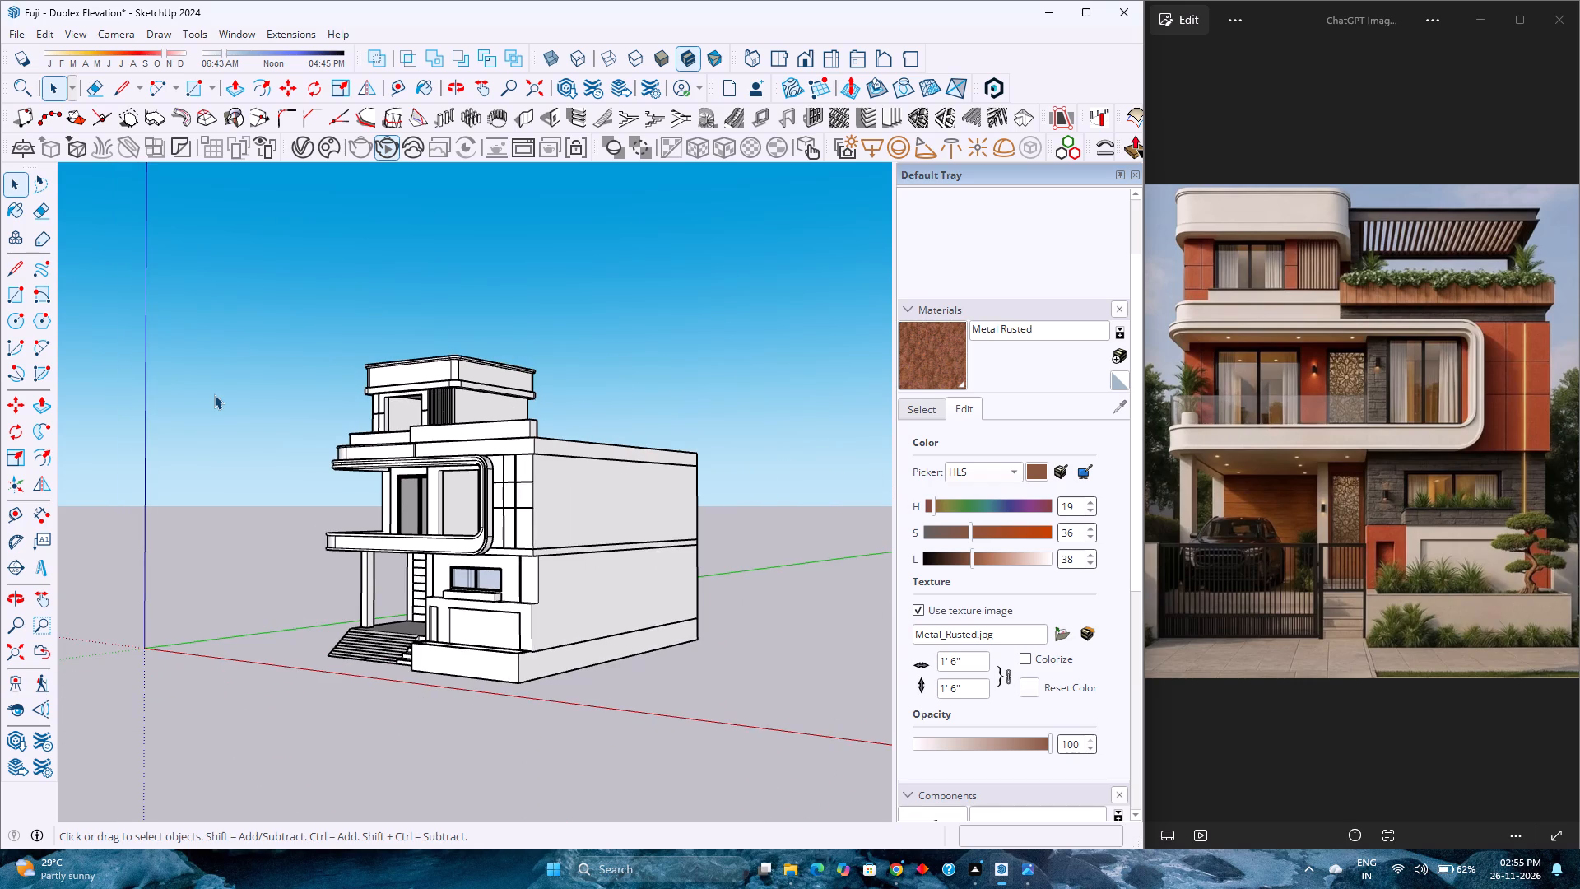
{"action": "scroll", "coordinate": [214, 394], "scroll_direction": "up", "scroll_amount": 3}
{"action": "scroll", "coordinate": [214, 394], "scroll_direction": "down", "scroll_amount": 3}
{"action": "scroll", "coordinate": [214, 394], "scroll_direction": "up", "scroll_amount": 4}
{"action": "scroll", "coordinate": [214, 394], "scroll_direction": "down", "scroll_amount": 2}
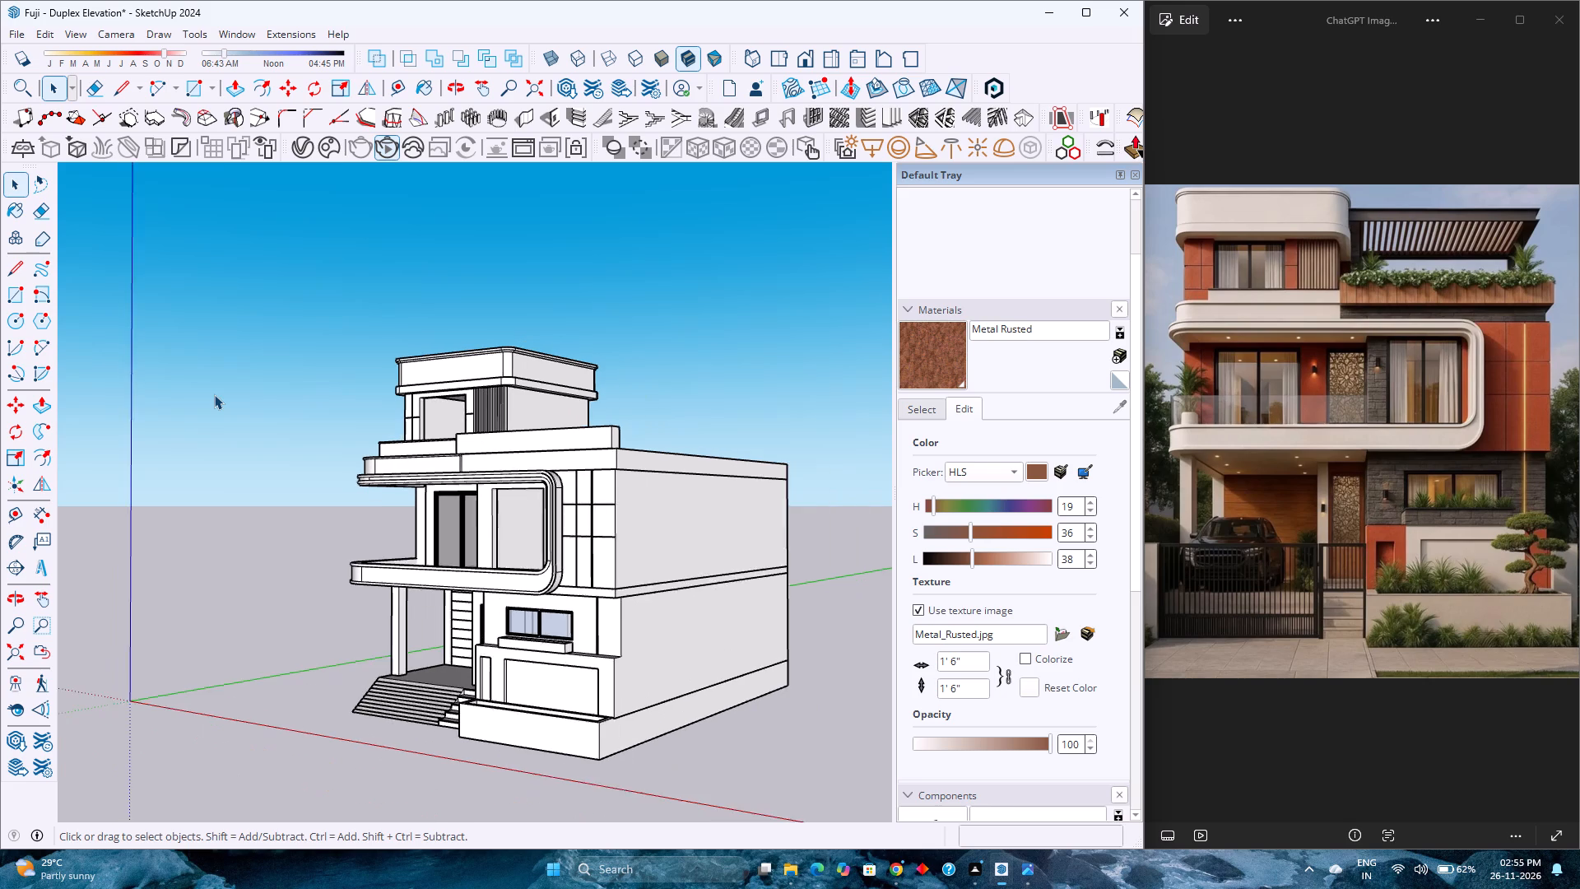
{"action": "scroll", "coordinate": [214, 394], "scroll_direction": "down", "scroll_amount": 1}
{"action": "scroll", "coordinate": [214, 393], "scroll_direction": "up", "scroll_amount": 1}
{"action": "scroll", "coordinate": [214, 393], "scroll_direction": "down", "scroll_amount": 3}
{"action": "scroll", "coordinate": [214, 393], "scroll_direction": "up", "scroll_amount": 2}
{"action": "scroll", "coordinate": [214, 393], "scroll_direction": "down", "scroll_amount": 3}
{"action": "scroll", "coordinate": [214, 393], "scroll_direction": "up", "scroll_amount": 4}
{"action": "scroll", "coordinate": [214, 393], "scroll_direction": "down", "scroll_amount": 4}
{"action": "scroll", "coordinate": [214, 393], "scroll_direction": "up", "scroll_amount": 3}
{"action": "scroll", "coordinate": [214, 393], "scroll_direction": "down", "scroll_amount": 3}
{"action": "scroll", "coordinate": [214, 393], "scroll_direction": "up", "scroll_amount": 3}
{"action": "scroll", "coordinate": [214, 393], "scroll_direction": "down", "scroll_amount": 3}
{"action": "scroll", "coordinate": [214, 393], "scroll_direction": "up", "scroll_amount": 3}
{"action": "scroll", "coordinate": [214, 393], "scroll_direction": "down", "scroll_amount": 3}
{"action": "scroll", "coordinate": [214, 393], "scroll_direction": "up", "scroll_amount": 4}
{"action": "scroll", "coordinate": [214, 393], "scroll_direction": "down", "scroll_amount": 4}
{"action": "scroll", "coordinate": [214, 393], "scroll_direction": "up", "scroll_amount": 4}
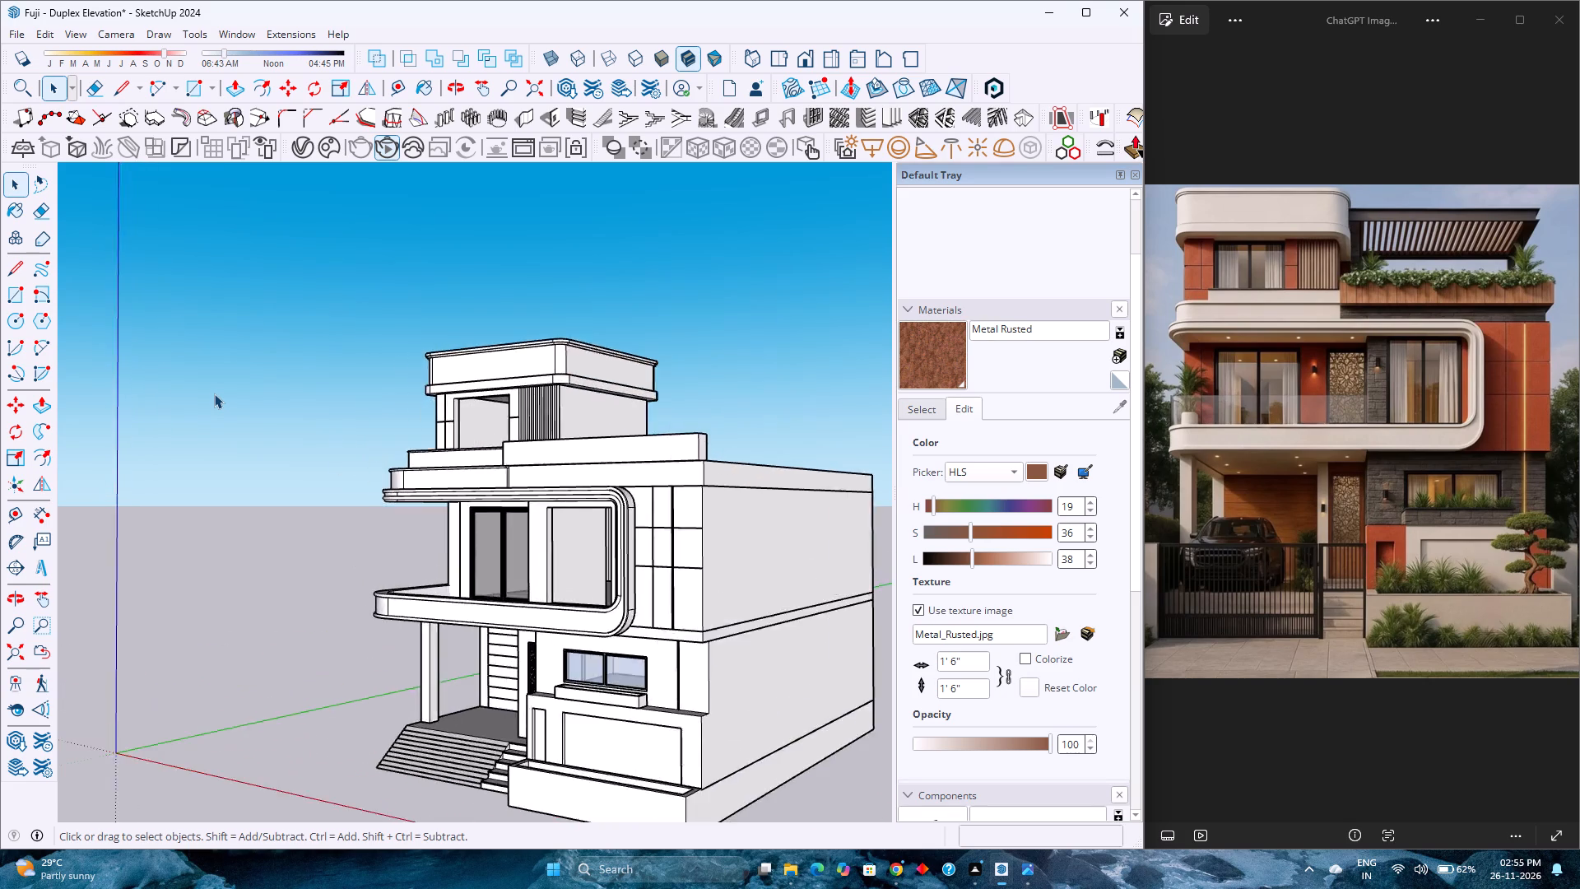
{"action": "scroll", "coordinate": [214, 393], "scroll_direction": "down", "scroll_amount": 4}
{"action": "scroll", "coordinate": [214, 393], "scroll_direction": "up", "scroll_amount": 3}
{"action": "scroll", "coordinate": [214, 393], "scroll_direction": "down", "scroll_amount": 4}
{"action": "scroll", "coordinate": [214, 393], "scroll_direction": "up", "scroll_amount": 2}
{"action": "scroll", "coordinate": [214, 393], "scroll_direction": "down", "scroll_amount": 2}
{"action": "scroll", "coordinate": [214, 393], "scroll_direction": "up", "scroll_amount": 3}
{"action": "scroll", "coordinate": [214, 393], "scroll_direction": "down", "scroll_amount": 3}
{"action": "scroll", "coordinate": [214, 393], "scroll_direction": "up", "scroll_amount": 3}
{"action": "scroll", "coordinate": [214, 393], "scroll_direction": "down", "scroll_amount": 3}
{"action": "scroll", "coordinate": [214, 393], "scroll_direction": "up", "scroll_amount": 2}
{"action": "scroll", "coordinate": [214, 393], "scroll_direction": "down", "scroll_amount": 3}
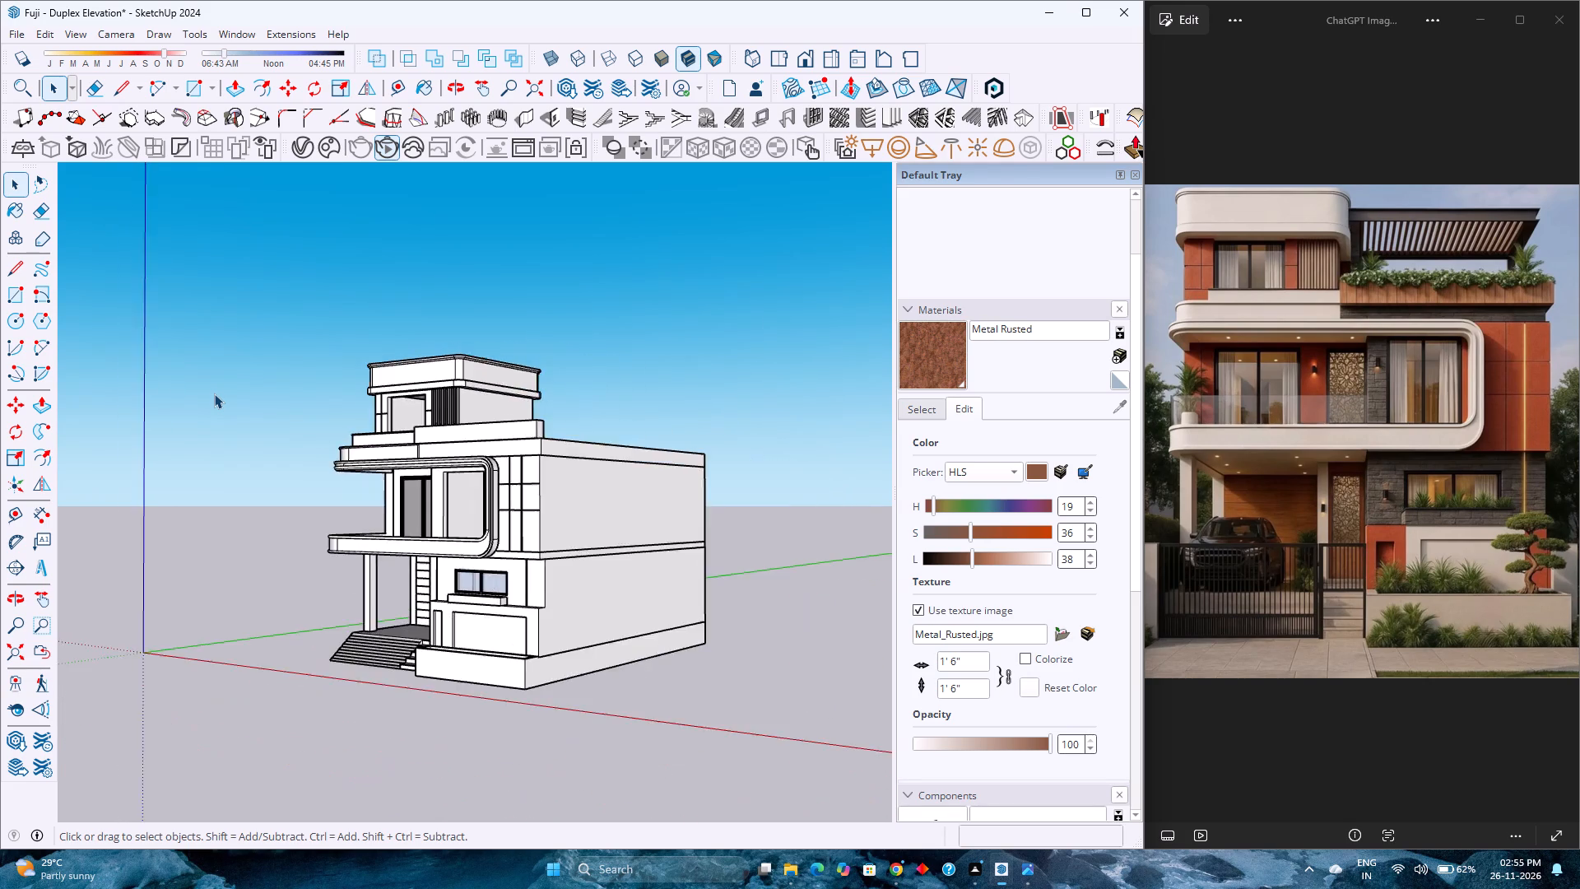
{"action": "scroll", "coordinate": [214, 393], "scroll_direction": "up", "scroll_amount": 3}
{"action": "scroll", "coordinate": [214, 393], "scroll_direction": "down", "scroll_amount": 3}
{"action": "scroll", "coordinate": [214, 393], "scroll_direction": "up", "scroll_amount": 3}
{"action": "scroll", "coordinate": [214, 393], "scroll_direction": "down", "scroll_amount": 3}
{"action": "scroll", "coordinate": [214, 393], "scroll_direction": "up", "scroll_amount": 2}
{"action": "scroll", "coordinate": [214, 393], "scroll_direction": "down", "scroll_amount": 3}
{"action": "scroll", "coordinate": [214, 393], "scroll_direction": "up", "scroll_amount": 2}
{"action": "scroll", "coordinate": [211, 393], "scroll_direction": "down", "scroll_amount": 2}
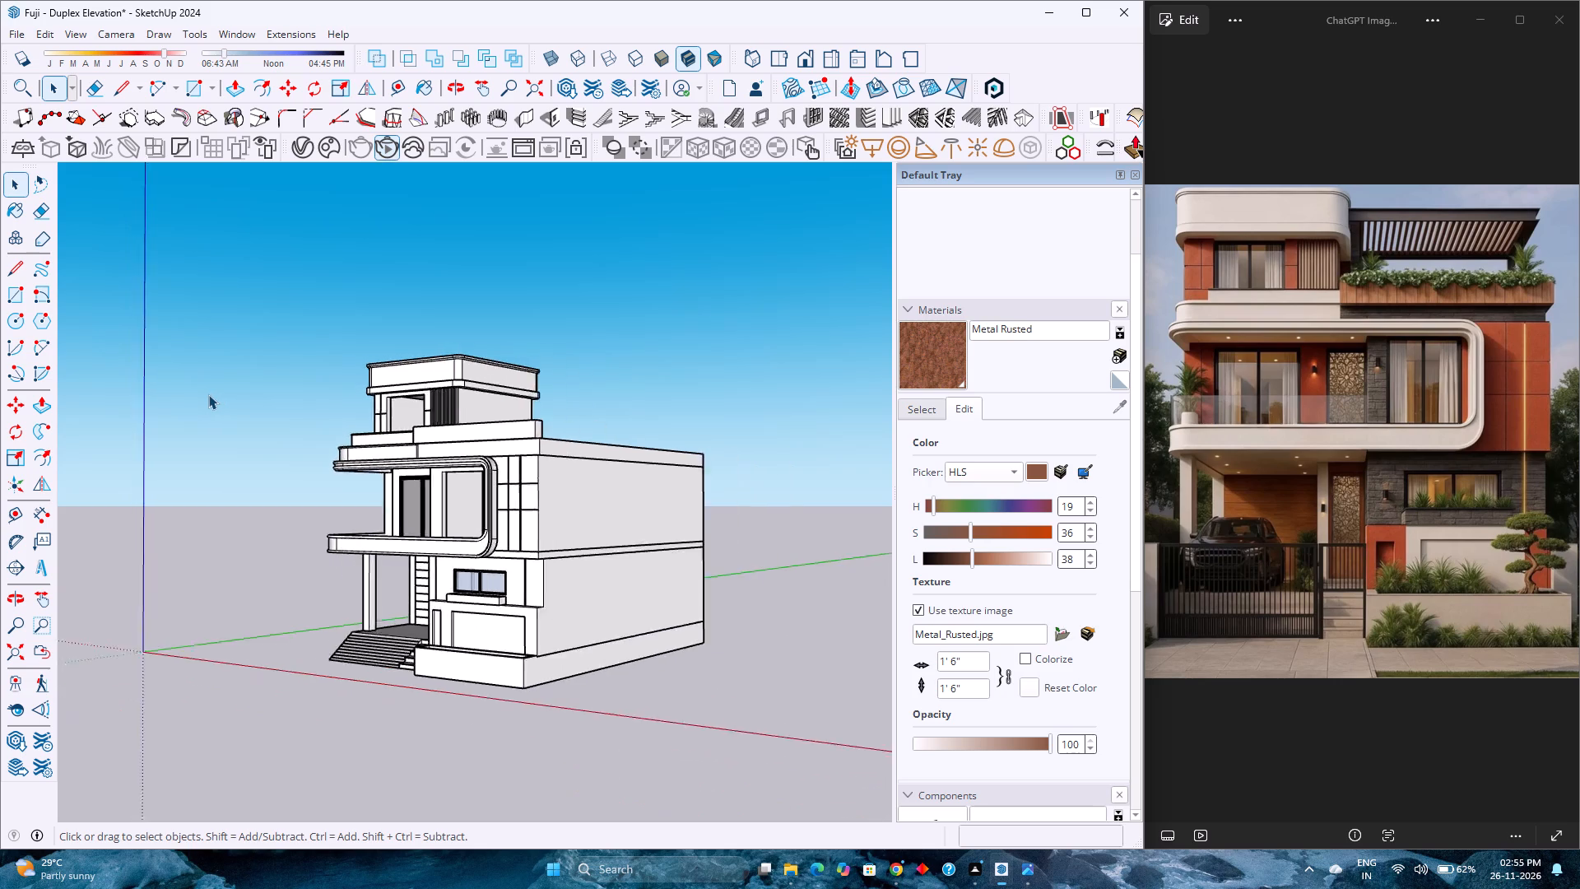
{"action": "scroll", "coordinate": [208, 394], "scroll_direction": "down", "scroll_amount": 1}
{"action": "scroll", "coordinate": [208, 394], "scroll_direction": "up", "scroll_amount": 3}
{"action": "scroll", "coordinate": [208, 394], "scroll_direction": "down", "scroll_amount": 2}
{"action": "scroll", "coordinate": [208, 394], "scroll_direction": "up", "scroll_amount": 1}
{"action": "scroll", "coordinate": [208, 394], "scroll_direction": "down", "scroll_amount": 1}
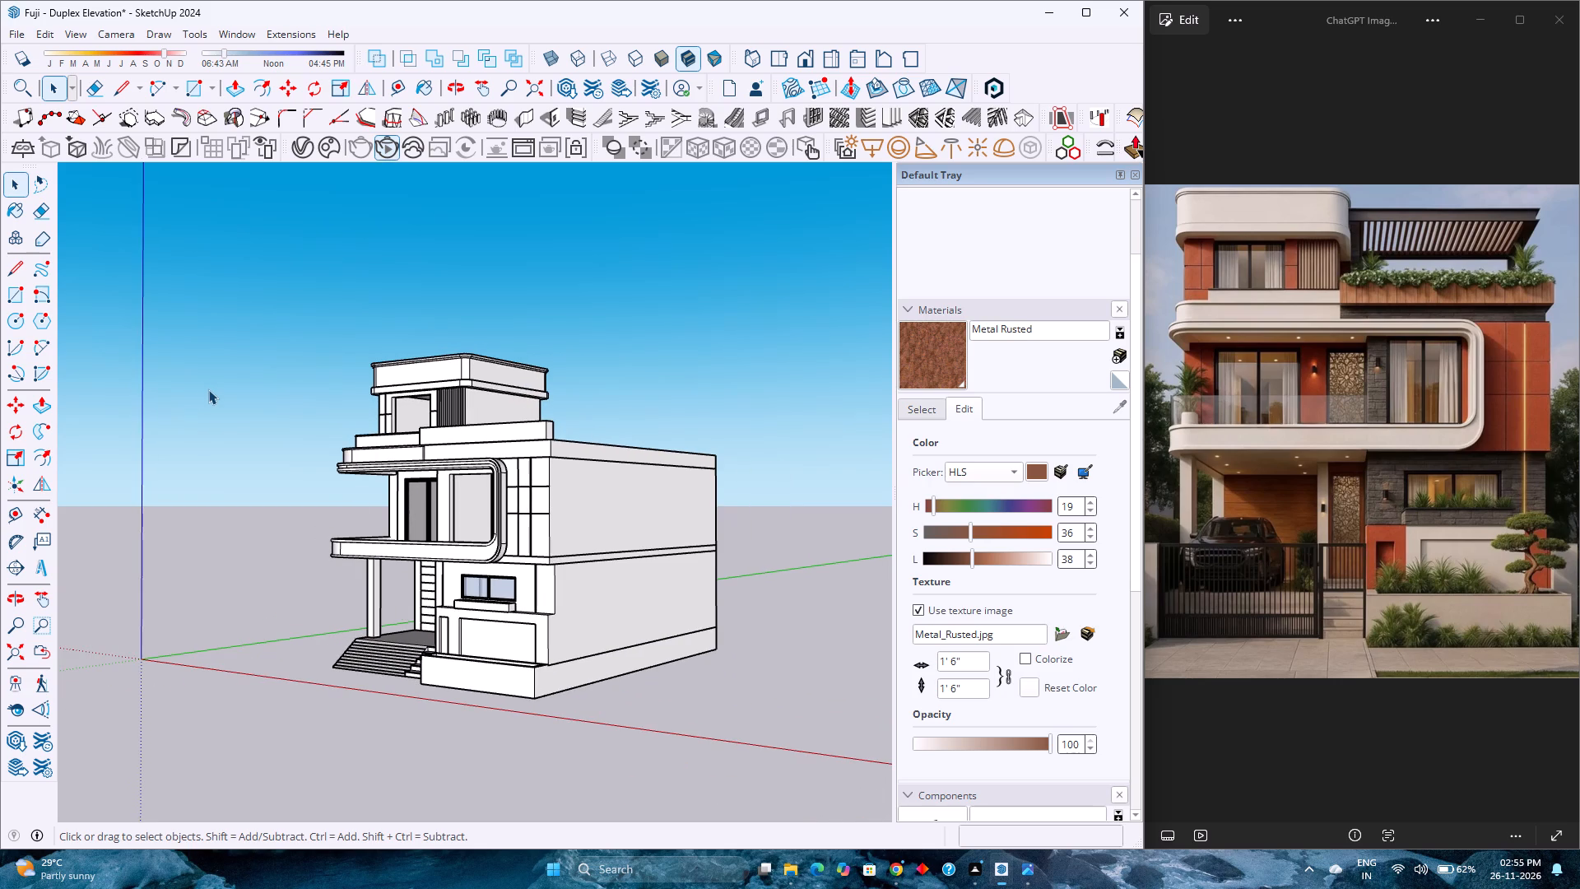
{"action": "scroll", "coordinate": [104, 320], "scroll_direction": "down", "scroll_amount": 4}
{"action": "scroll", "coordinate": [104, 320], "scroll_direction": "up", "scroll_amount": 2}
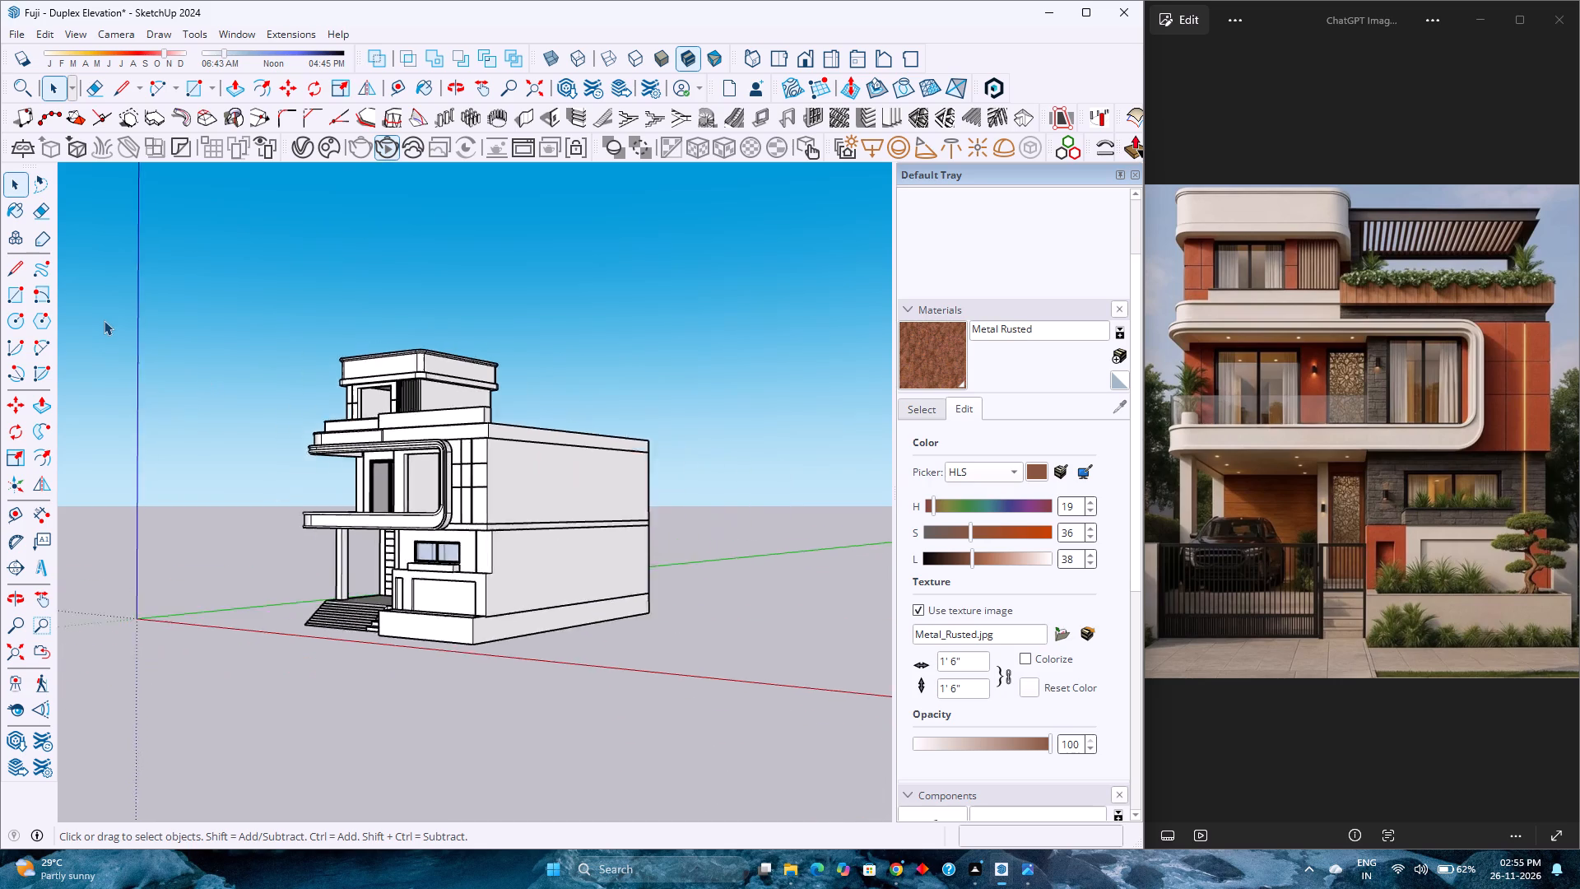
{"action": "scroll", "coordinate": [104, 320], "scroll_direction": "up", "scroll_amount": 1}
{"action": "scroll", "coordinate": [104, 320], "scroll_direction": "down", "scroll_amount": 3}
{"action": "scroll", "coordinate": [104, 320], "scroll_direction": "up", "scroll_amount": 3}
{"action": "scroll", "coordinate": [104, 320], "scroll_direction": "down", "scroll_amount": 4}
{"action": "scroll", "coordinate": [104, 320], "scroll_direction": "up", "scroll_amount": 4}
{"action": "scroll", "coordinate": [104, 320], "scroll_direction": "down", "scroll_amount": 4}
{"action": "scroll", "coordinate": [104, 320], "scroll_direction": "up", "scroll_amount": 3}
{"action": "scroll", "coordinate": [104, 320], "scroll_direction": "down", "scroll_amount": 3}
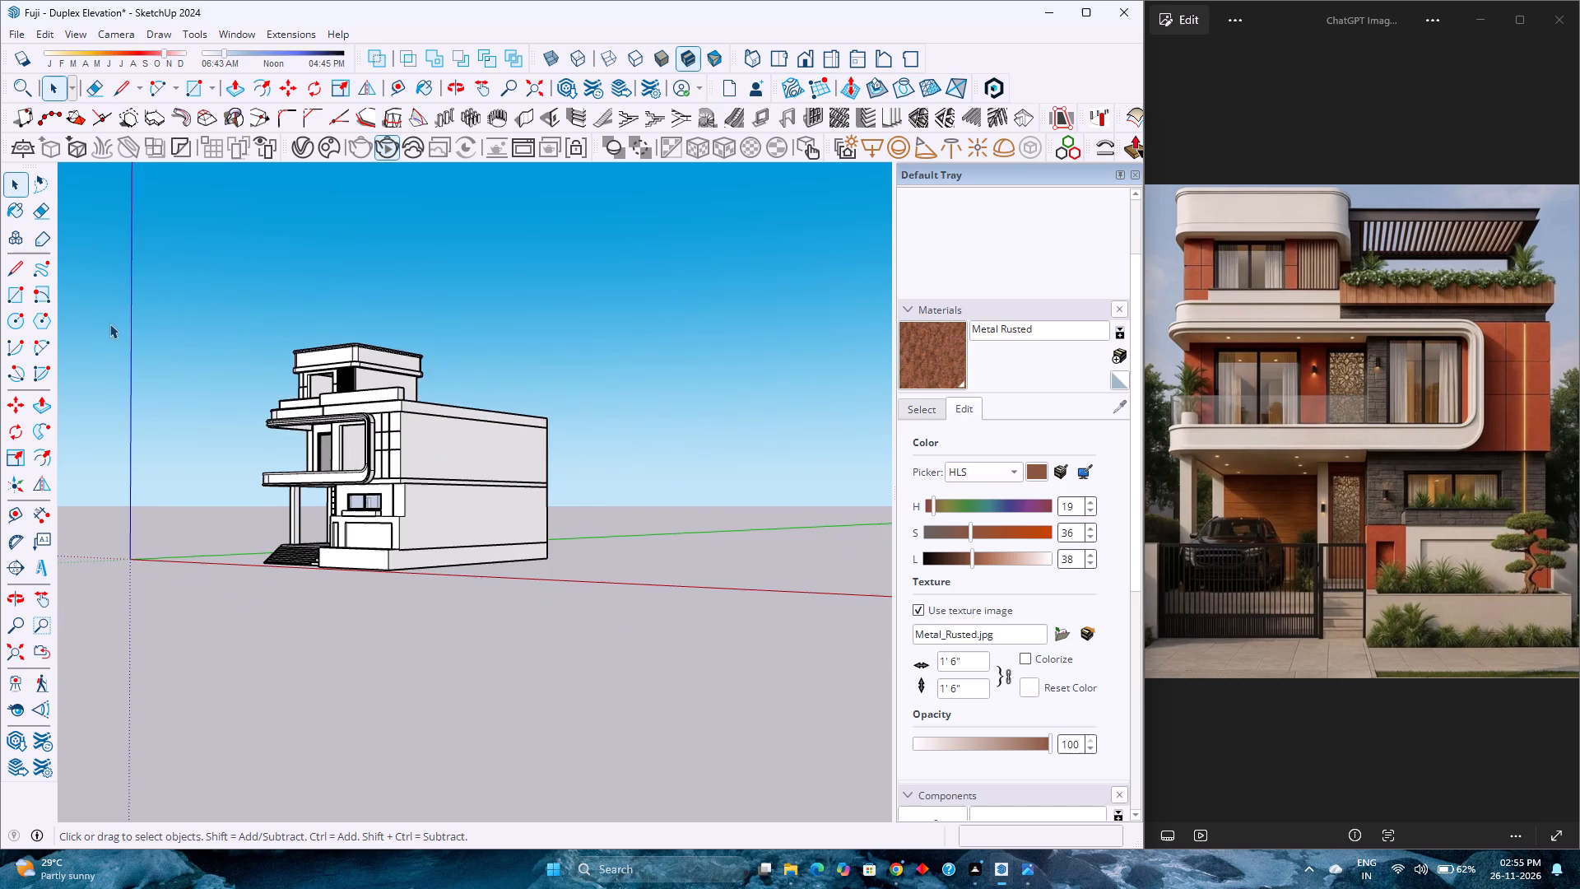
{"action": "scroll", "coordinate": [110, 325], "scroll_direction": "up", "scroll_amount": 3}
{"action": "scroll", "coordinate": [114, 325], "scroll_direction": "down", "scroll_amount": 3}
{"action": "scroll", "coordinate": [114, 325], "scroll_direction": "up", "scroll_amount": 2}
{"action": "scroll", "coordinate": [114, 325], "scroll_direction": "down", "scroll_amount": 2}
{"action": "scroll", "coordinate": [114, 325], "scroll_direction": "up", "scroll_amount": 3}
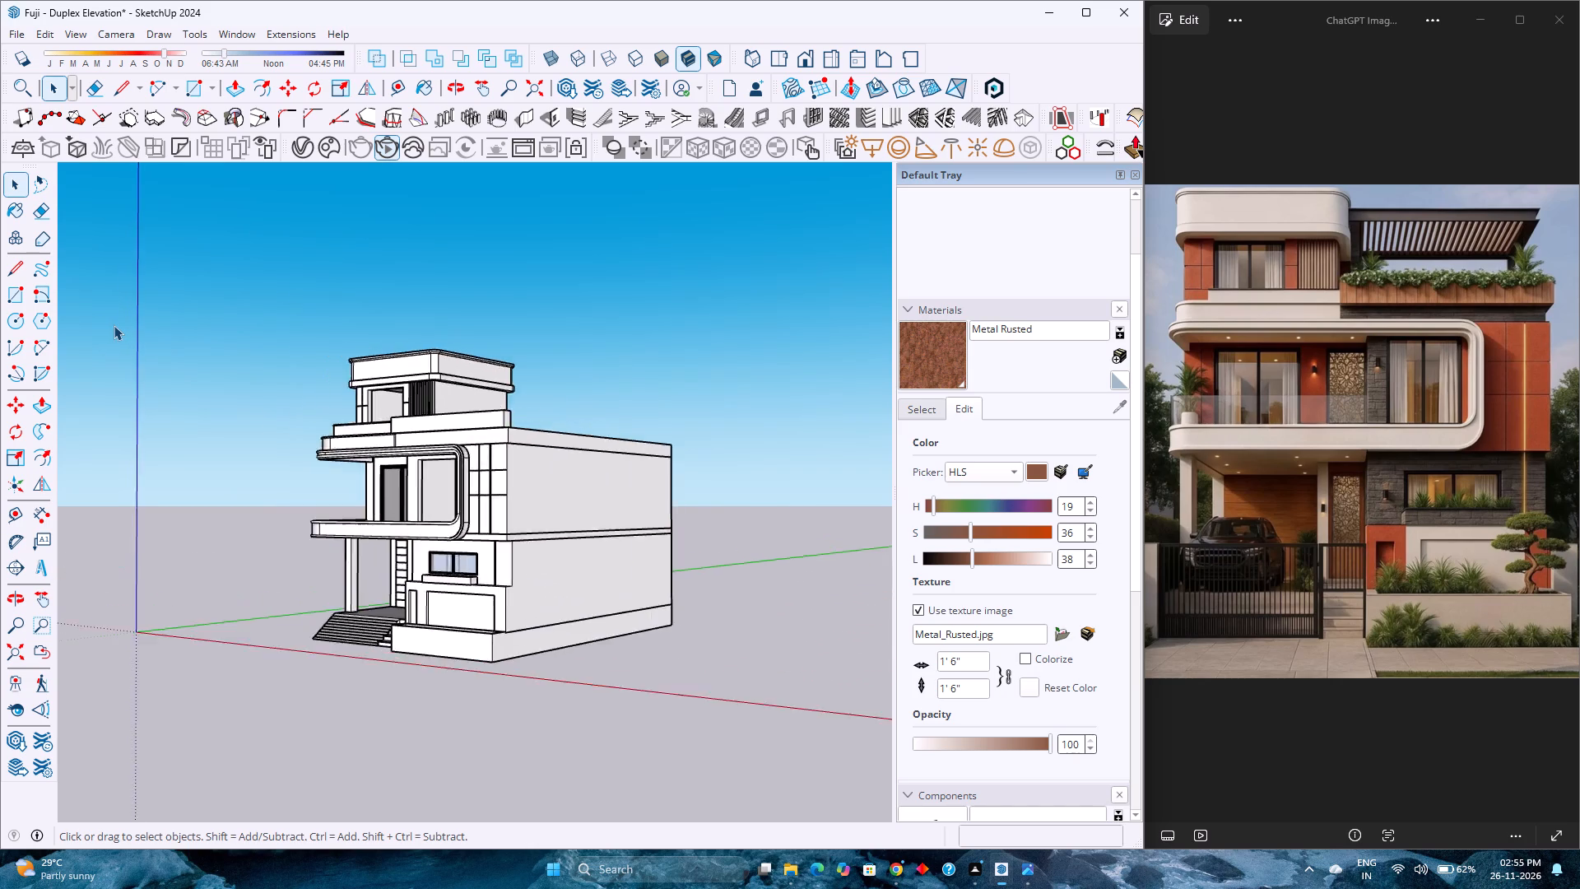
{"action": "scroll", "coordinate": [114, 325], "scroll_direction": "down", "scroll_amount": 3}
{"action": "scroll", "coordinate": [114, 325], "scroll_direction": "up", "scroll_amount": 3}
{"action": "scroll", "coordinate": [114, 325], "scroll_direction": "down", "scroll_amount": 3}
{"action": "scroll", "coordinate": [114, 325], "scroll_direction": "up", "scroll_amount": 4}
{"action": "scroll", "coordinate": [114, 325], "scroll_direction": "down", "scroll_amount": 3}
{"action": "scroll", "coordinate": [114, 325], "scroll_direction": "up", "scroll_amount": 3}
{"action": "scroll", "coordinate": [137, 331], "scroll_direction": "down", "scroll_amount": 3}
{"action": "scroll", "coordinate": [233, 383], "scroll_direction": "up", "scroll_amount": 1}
Examine the duplex's overall massing and balcony openings from a raised front view against the reference rendering.
{"action": "middle_click_drag", "start_coordinate": [235, 385], "coordinate": [421, 421]}
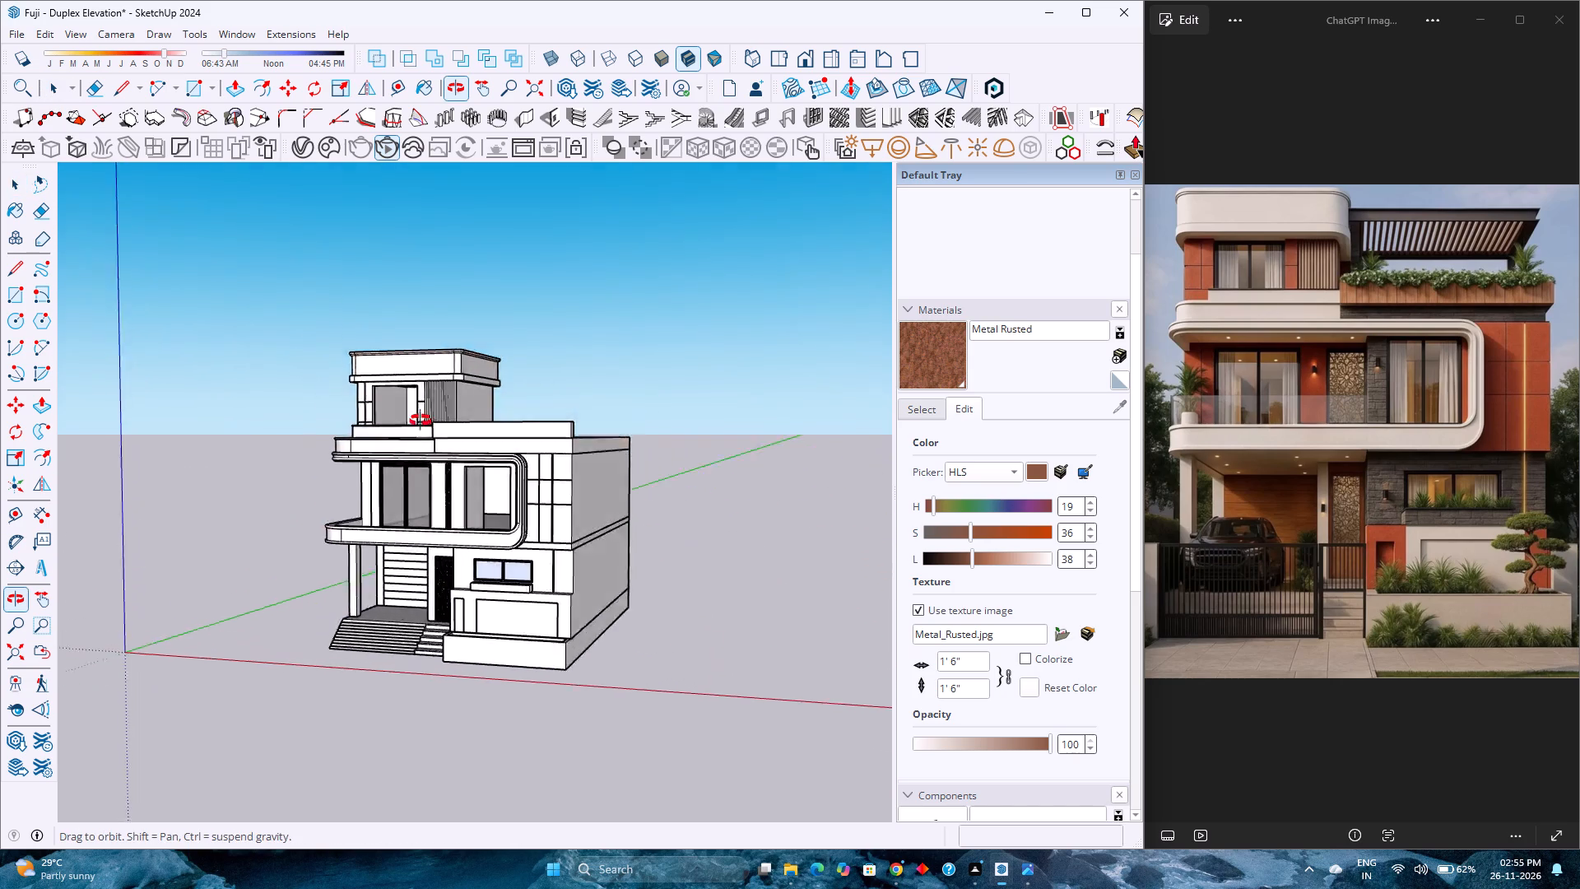
{"action": "middle_click_drag", "start_coordinate": [421, 421], "coordinate": [713, 447]}
{"action": "middle_click_drag", "start_coordinate": [512, 474], "coordinate": [298, 498]}
{"action": "scroll", "coordinate": [296, 496], "scroll_direction": "up", "scroll_amount": 3}
{"action": "scroll", "coordinate": [295, 494], "scroll_direction": "down", "scroll_amount": 3}
{"action": "scroll", "coordinate": [295, 493], "scroll_direction": "up", "scroll_amount": 2}
{"action": "scroll", "coordinate": [295, 489], "scroll_direction": "down", "scroll_amount": 2}
{"action": "scroll", "coordinate": [295, 486], "scroll_direction": "up", "scroll_amount": 2}
{"action": "scroll", "coordinate": [295, 484], "scroll_direction": "down", "scroll_amount": 3}
{"action": "scroll", "coordinate": [295, 484], "scroll_direction": "up", "scroll_amount": 3}
{"action": "scroll", "coordinate": [295, 484], "scroll_direction": "down", "scroll_amount": 3}
{"action": "scroll", "coordinate": [295, 484], "scroll_direction": "up", "scroll_amount": 2}
{"action": "scroll", "coordinate": [295, 484], "scroll_direction": "down", "scroll_amount": 3}
{"action": "scroll", "coordinate": [295, 484], "scroll_direction": "up", "scroll_amount": 2}
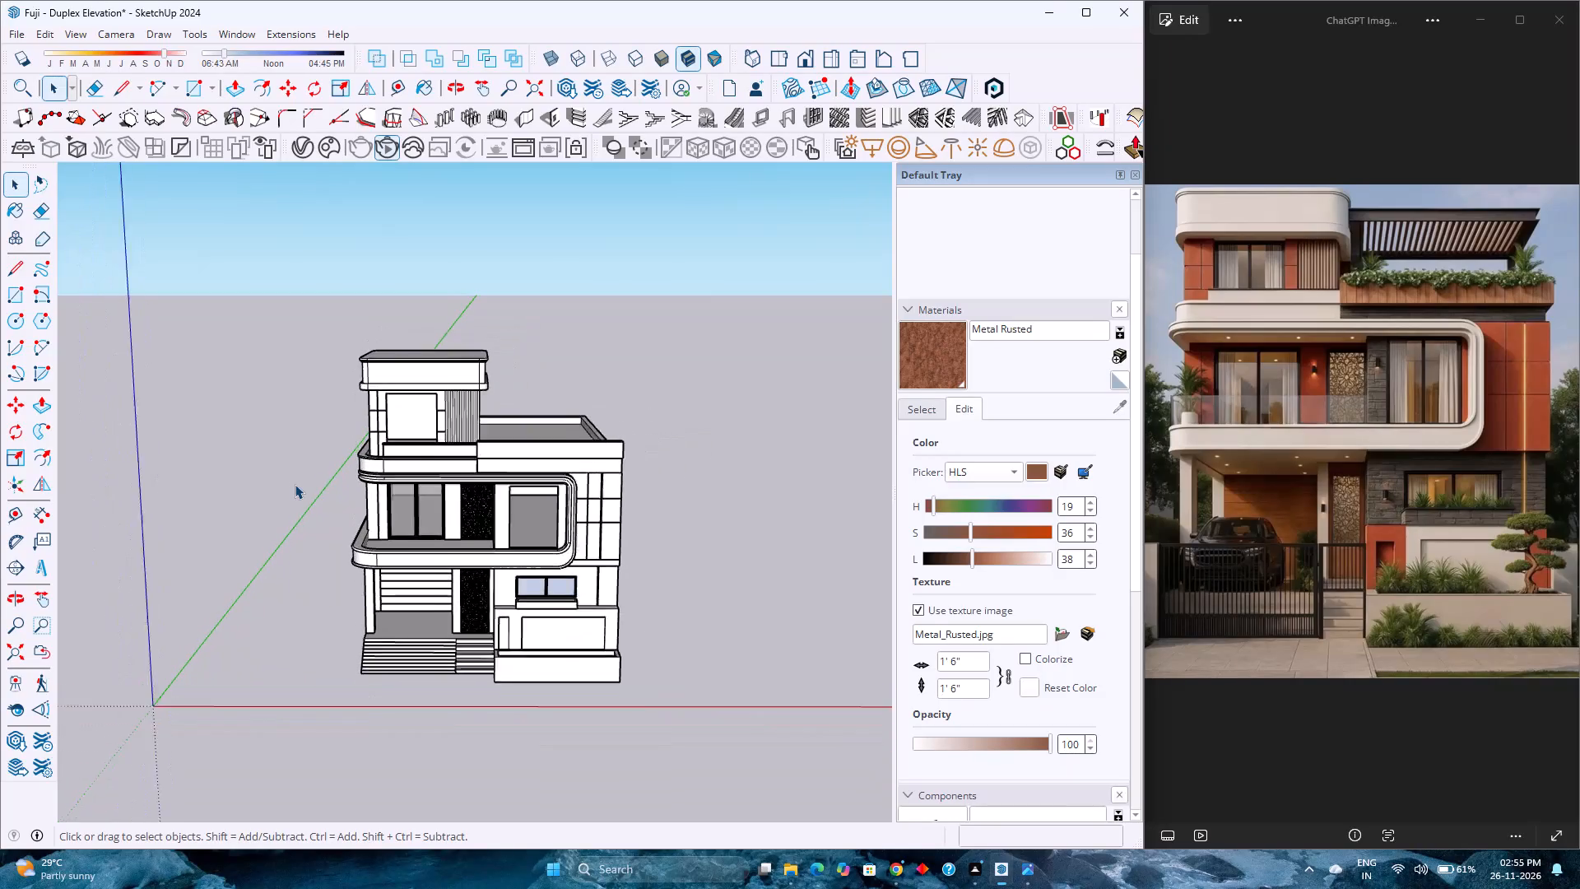
{"action": "scroll", "coordinate": [295, 484], "scroll_direction": "down", "scroll_amount": 1}
{"action": "scroll", "coordinate": [295, 484], "scroll_direction": "up", "scroll_amount": 2}
{"action": "scroll", "coordinate": [290, 478], "scroll_direction": "down", "scroll_amount": 3}
{"action": "scroll", "coordinate": [290, 478], "scroll_direction": "up", "scroll_amount": 3}
{"action": "scroll", "coordinate": [290, 478], "scroll_direction": "down", "scroll_amount": 2}
{"action": "scroll", "coordinate": [290, 476], "scroll_direction": "up", "scroll_amount": 3}
{"action": "scroll", "coordinate": [290, 474], "scroll_direction": "down", "scroll_amount": 3}
{"action": "scroll", "coordinate": [290, 473], "scroll_direction": "up", "scroll_amount": 2}
{"action": "scroll", "coordinate": [290, 473], "scroll_direction": "down", "scroll_amount": 1}
{"action": "scroll", "coordinate": [290, 473], "scroll_direction": "up", "scroll_amount": 1}
{"action": "scroll", "coordinate": [290, 473], "scroll_direction": "down", "scroll_amount": 1}
{"action": "scroll", "coordinate": [290, 473], "scroll_direction": "up", "scroll_amount": 2}
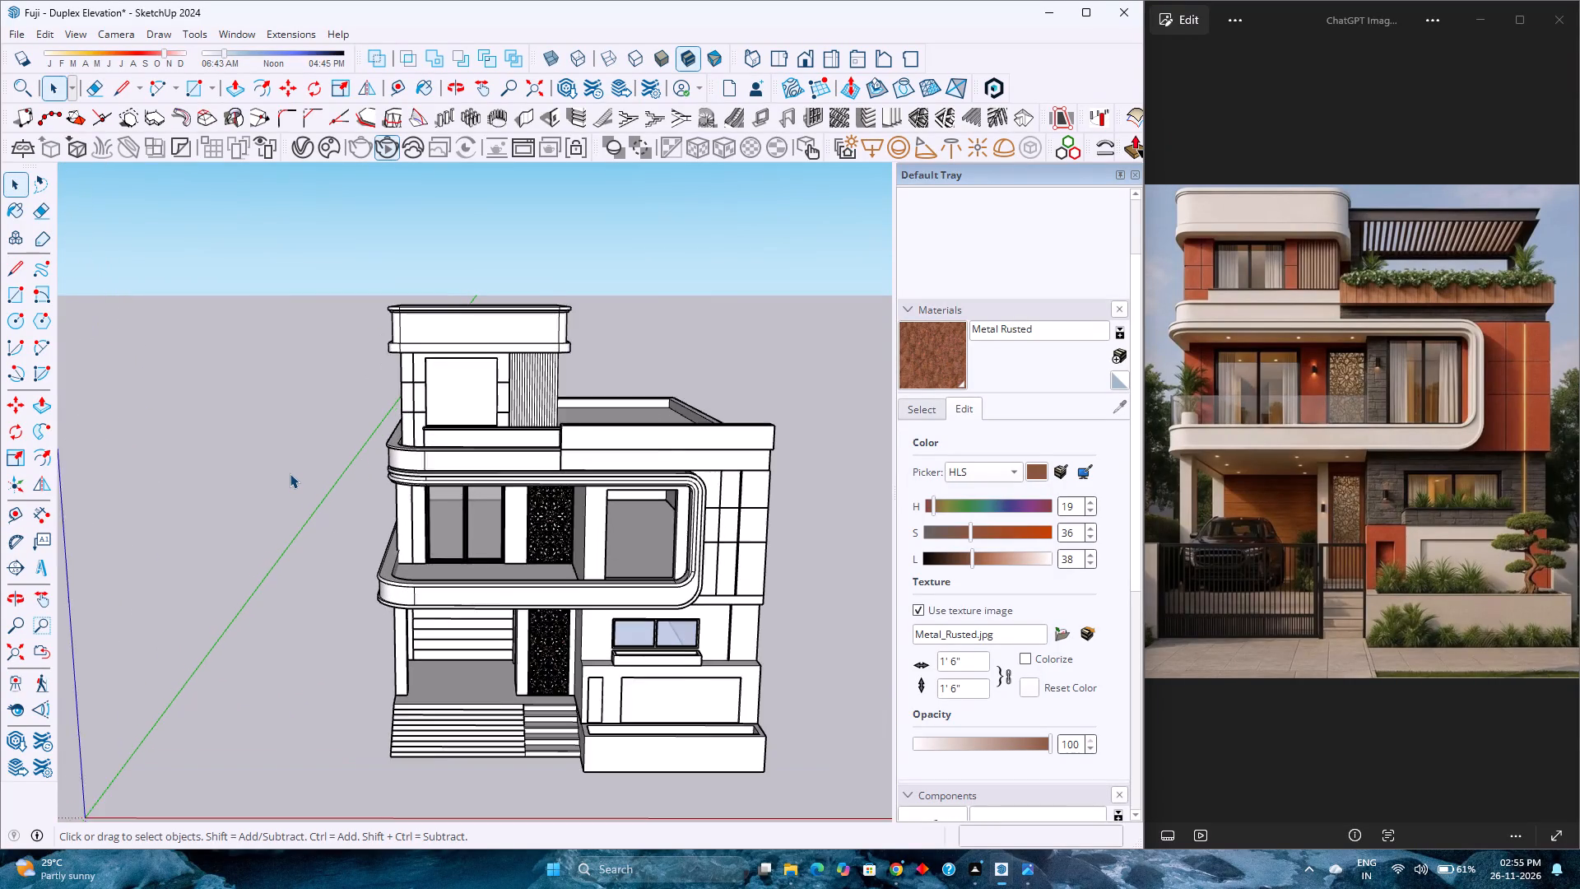
{"action": "scroll", "coordinate": [290, 473], "scroll_direction": "down", "scroll_amount": 3}
{"action": "scroll", "coordinate": [290, 473], "scroll_direction": "up", "scroll_amount": 3}
{"action": "scroll", "coordinate": [290, 473], "scroll_direction": "down", "scroll_amount": 2}
{"action": "scroll", "coordinate": [290, 473], "scroll_direction": "up", "scroll_amount": 2}
{"action": "scroll", "coordinate": [290, 466], "scroll_direction": "down", "scroll_amount": 2}
{"action": "scroll", "coordinate": [290, 466], "scroll_direction": "up", "scroll_amount": 3}
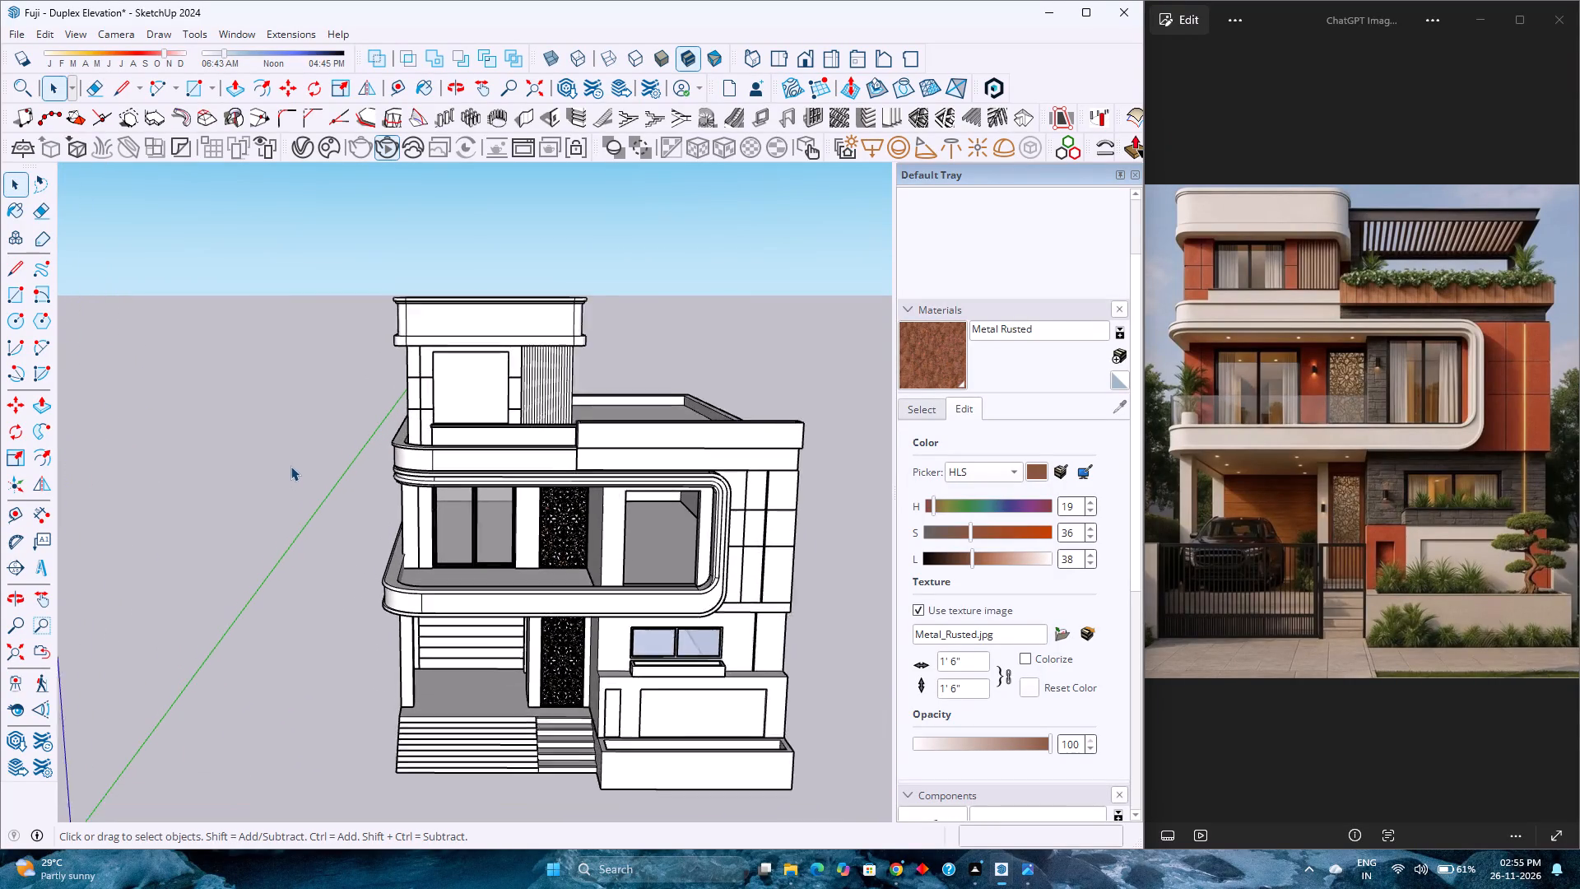
{"action": "scroll", "coordinate": [290, 466], "scroll_direction": "down", "scroll_amount": 4}
{"action": "scroll", "coordinate": [290, 466], "scroll_direction": "up", "scroll_amount": 3}
{"action": "scroll", "coordinate": [288, 466], "scroll_direction": "down", "scroll_amount": 4}
{"action": "scroll", "coordinate": [288, 466], "scroll_direction": "up", "scroll_amount": 4}
{"action": "scroll", "coordinate": [286, 466], "scroll_direction": "down", "scroll_amount": 1}
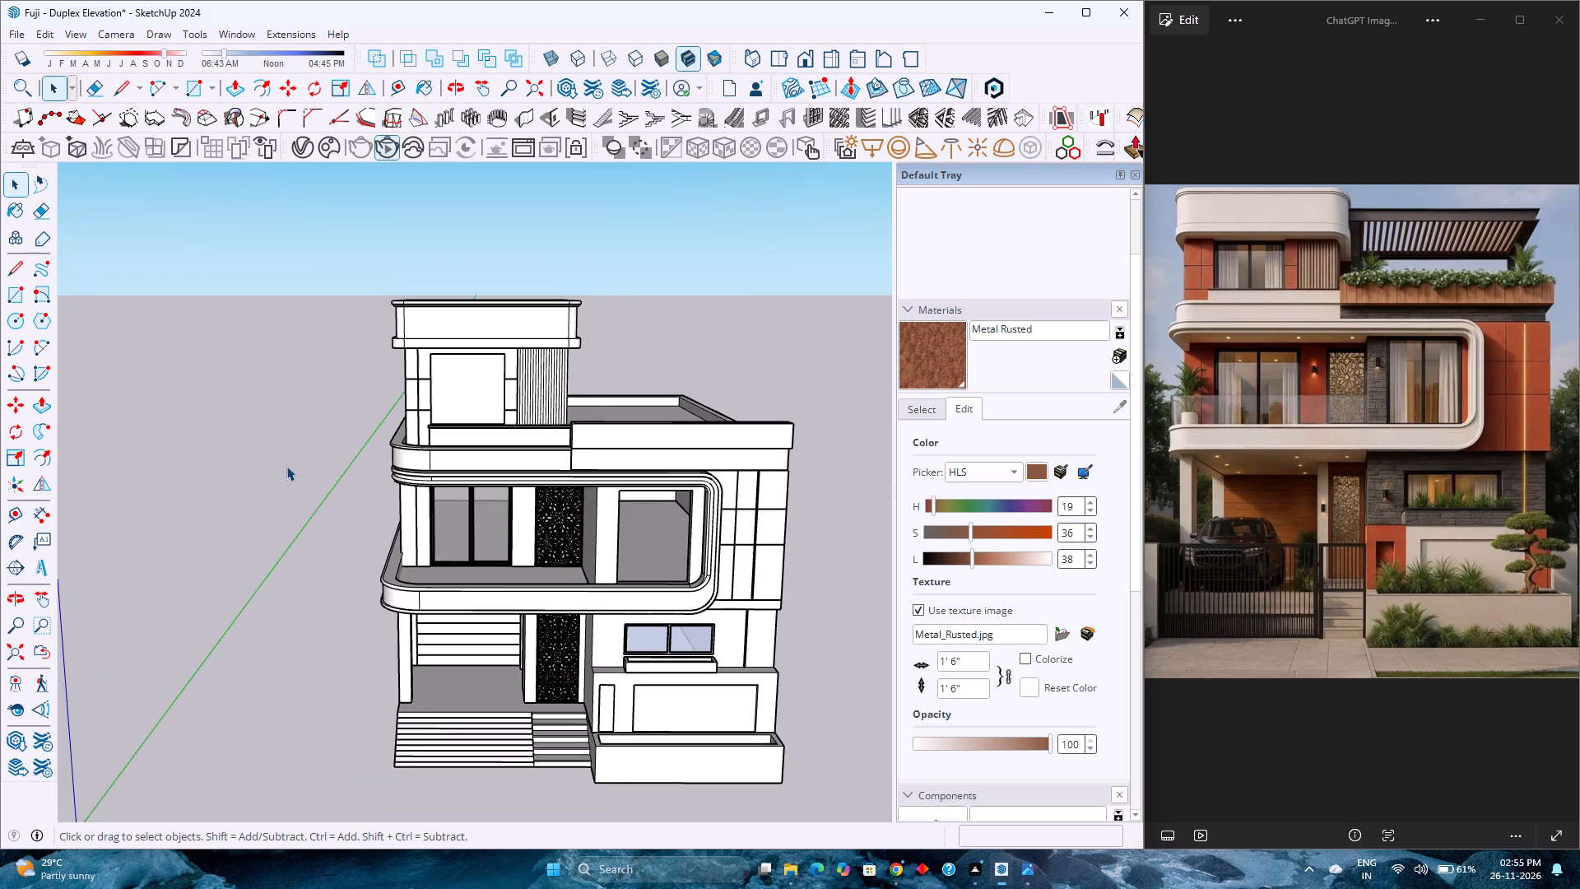
{"action": "scroll", "coordinate": [286, 466], "scroll_direction": "up", "scroll_amount": 1}
{"action": "scroll", "coordinate": [286, 466], "scroll_direction": "down", "scroll_amount": 3}
{"action": "scroll", "coordinate": [286, 466], "scroll_direction": "up", "scroll_amount": 1}
{"action": "scroll", "coordinate": [286, 466], "scroll_direction": "down", "scroll_amount": 2}
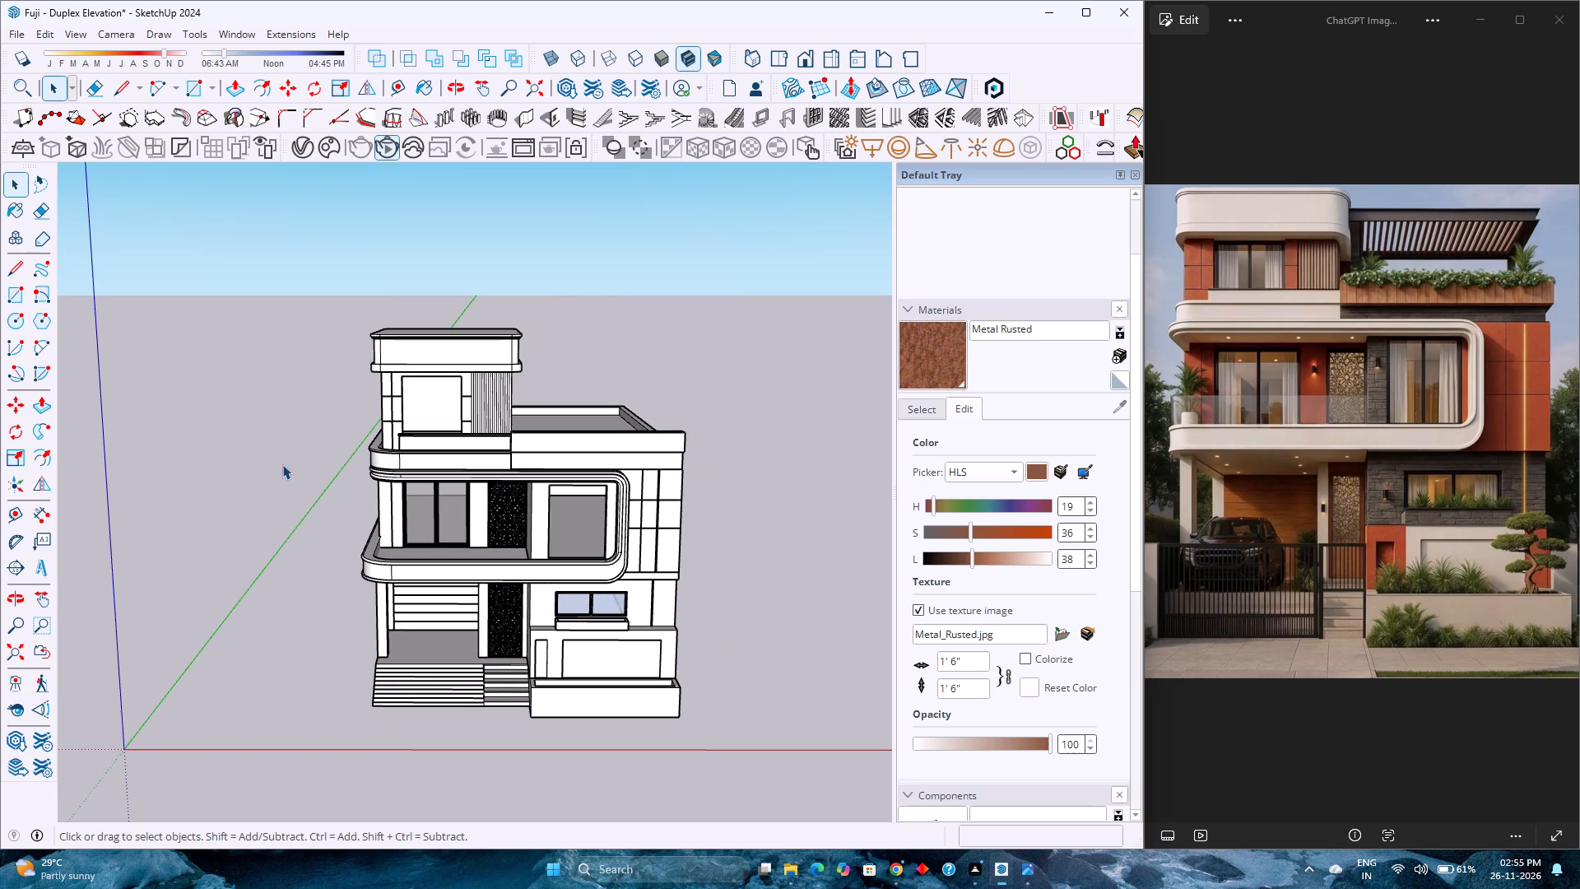
{"action": "scroll", "coordinate": [282, 463], "scroll_direction": "up", "scroll_amount": 3}
{"action": "scroll", "coordinate": [282, 463], "scroll_direction": "down", "scroll_amount": 4}
{"action": "scroll", "coordinate": [282, 463], "scroll_direction": "up", "scroll_amount": 2}
{"action": "scroll", "coordinate": [282, 463], "scroll_direction": "down", "scroll_amount": 2}
{"action": "scroll", "coordinate": [282, 463], "scroll_direction": "up", "scroll_amount": 2}
{"action": "scroll", "coordinate": [282, 463], "scroll_direction": "down", "scroll_amount": 1}
{"action": "scroll", "coordinate": [286, 463], "scroll_direction": "up", "scroll_amount": 2}
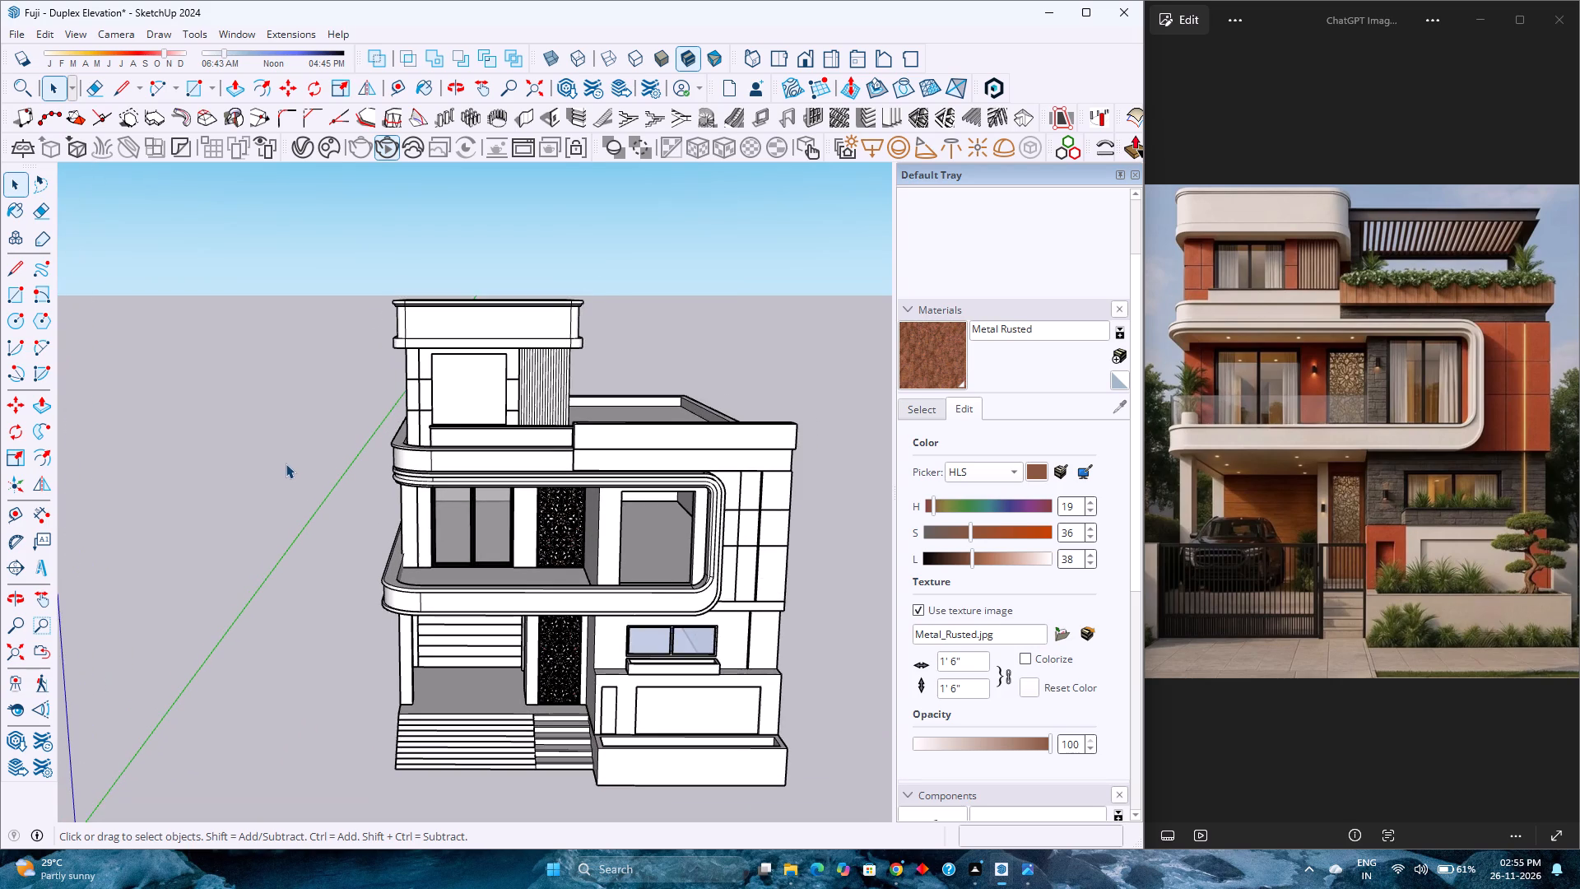
{"action": "scroll", "coordinate": [286, 463], "scroll_direction": "down", "scroll_amount": 2}
{"action": "scroll", "coordinate": [286, 463], "scroll_direction": "up", "scroll_amount": 3}
{"action": "scroll", "coordinate": [286, 463], "scroll_direction": "down", "scroll_amount": 2}
{"action": "scroll", "coordinate": [286, 463], "scroll_direction": "up", "scroll_amount": 3}
{"action": "scroll", "coordinate": [285, 463], "scroll_direction": "down", "scroll_amount": 2}
{"action": "scroll", "coordinate": [285, 463], "scroll_direction": "up", "scroll_amount": 3}
{"action": "scroll", "coordinate": [289, 463], "scroll_direction": "down", "scroll_amount": 3}
{"action": "scroll", "coordinate": [289, 463], "scroll_direction": "up", "scroll_amount": 3}
{"action": "scroll", "coordinate": [287, 463], "scroll_direction": "down", "scroll_amount": 3}
{"action": "scroll", "coordinate": [287, 463], "scroll_direction": "up", "scroll_amount": 3}
{"action": "scroll", "coordinate": [287, 463], "scroll_direction": "down", "scroll_amount": 3}
{"action": "scroll", "coordinate": [289, 461], "scroll_direction": "up", "scroll_amount": 2}
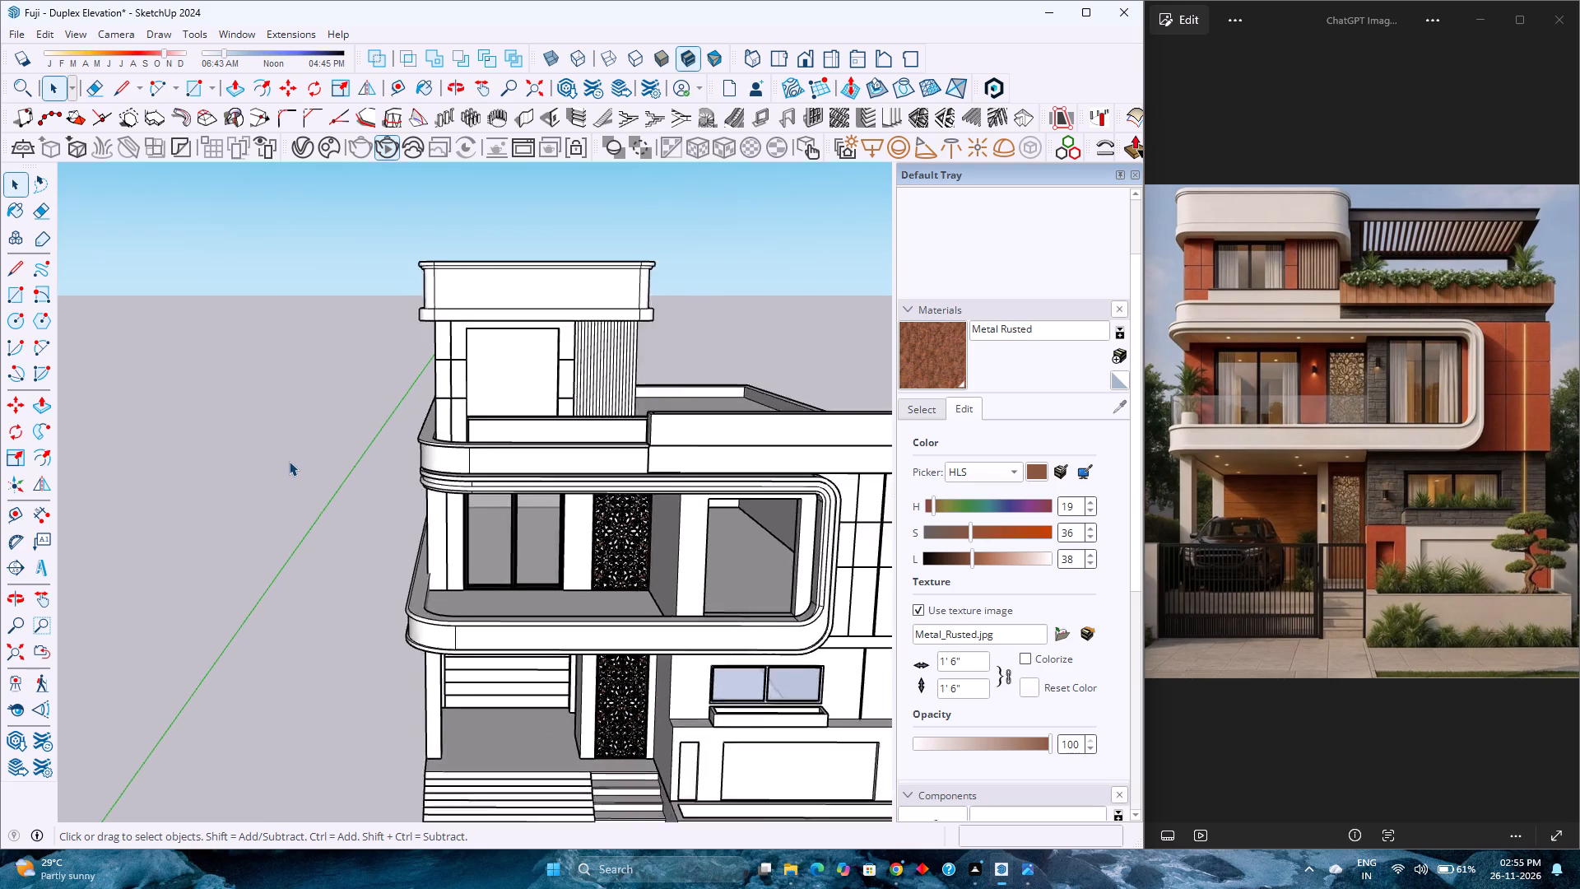
{"action": "scroll", "coordinate": [289, 461], "scroll_direction": "up", "scroll_amount": 1}
{"action": "scroll", "coordinate": [289, 461], "scroll_direction": "down", "scroll_amount": 3}
{"action": "scroll", "coordinate": [289, 461], "scroll_direction": "up", "scroll_amount": 3}
{"action": "scroll", "coordinate": [289, 461], "scroll_direction": "down", "scroll_amount": 4}
{"action": "scroll", "coordinate": [289, 461], "scroll_direction": "up", "scroll_amount": 3}
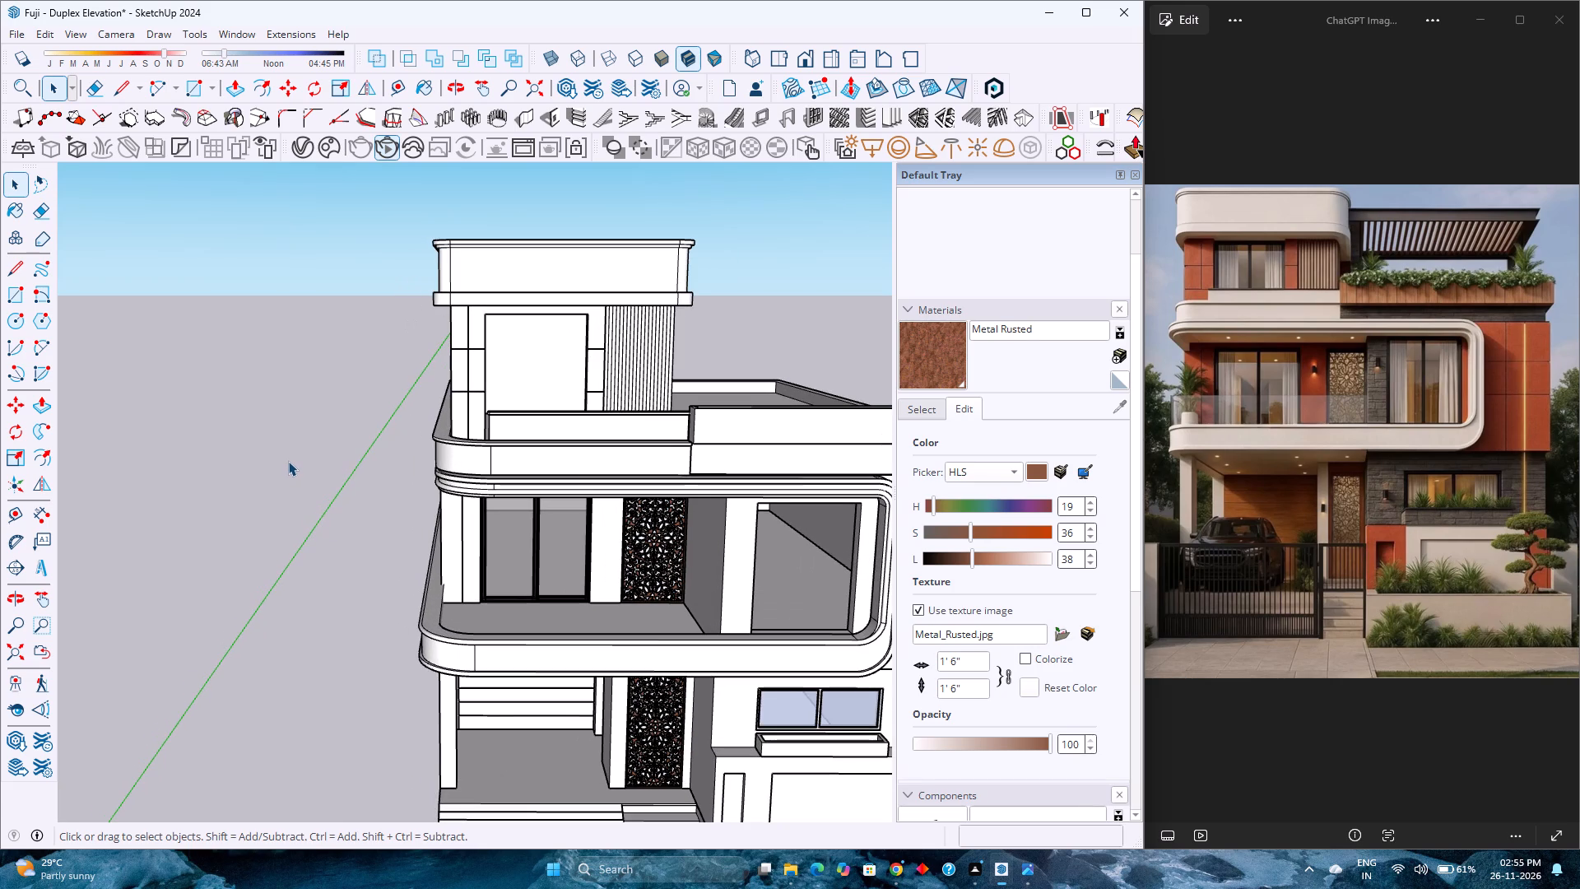
{"action": "scroll", "coordinate": [288, 459], "scroll_direction": "up", "scroll_amount": 1}
{"action": "scroll", "coordinate": [288, 459], "scroll_direction": "down", "scroll_amount": 4}
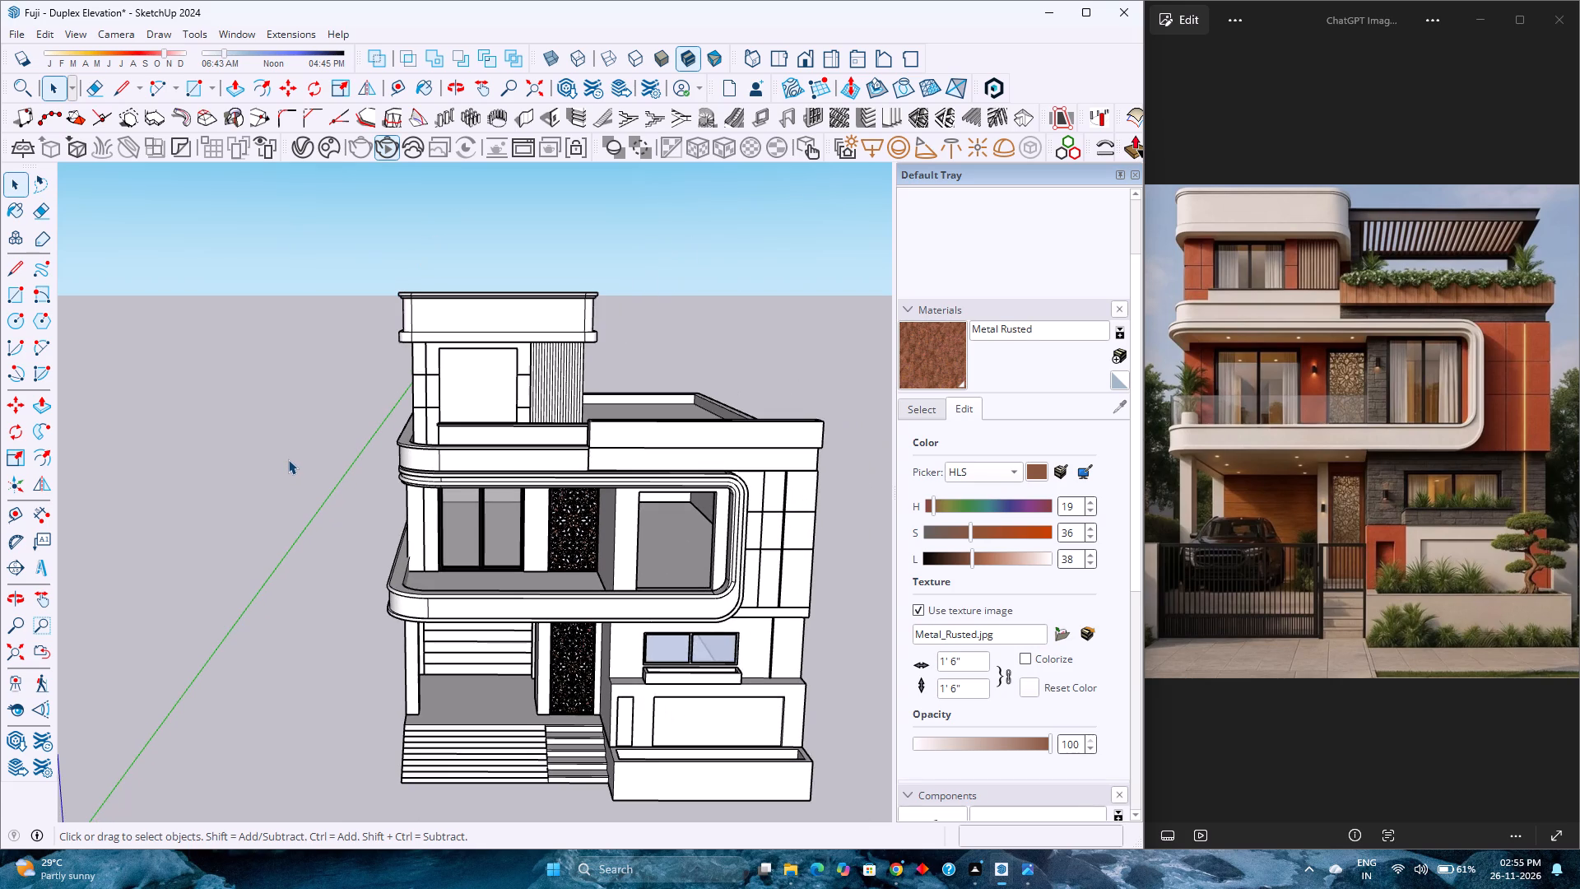
Create a new V-Ray Emissive material for the scene.
{"action": "middle_click_drag", "start_coordinate": [546, 496], "coordinate": [349, 441]}
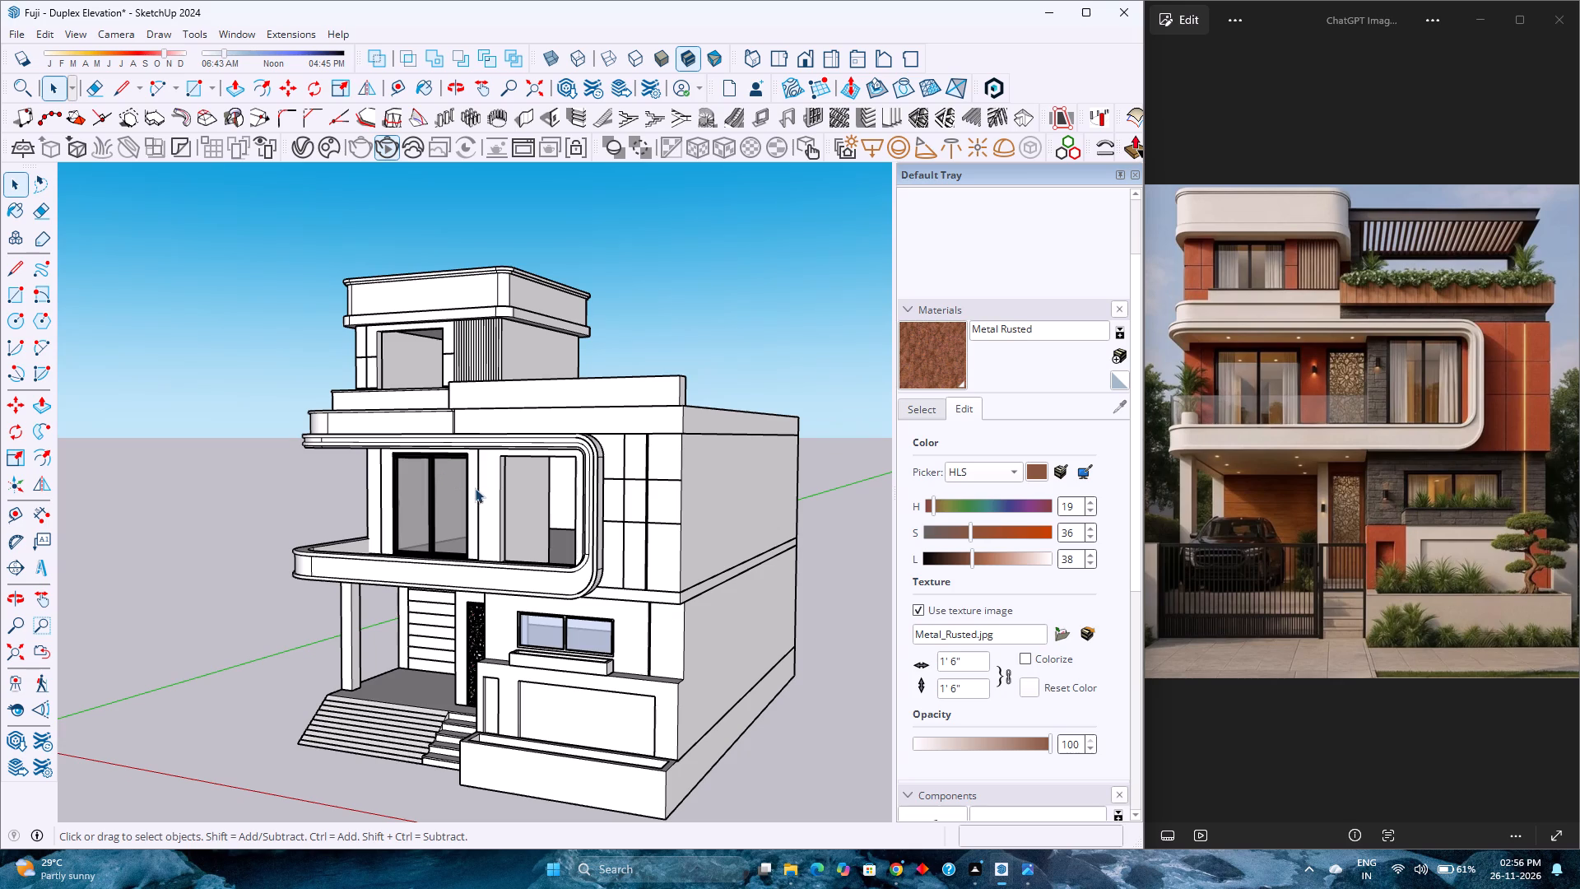
{"action": "scroll", "coordinate": [695, 494], "scroll_direction": "up", "scroll_amount": 5}
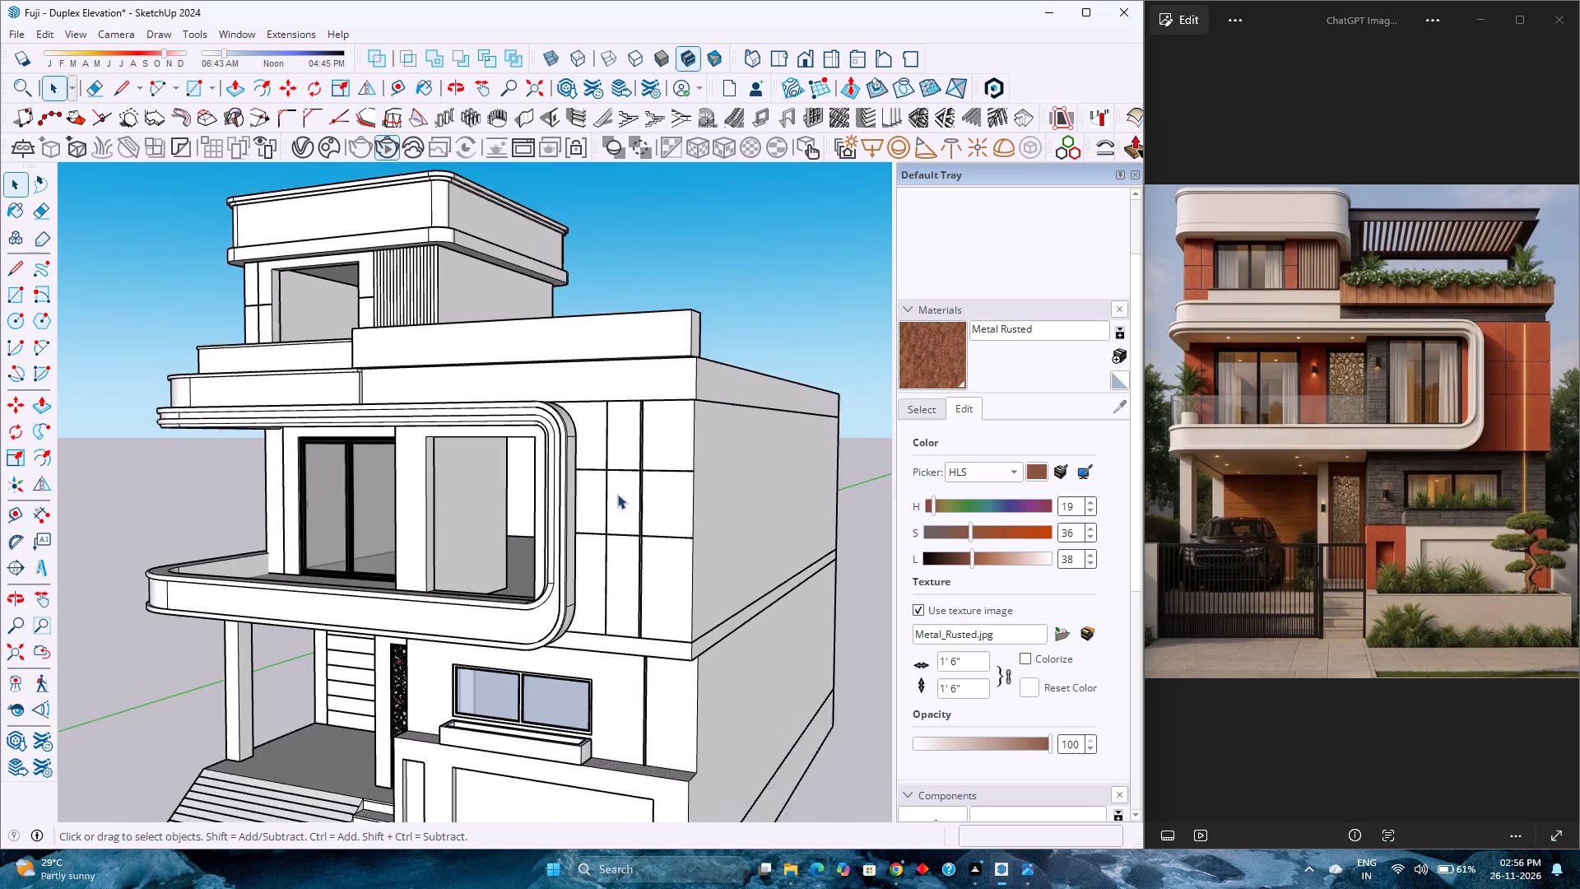
{"action": "scroll", "coordinate": [617, 494], "scroll_direction": "up", "scroll_amount": 2}
{"action": "middle_click_drag", "start_coordinate": [612, 493], "coordinate": [585, 570]}
{"action": "scroll", "coordinate": [657, 449], "scroll_direction": "up", "scroll_amount": 14}
{"action": "middle_click_drag", "start_coordinate": [653, 427], "coordinate": [660, 459]}
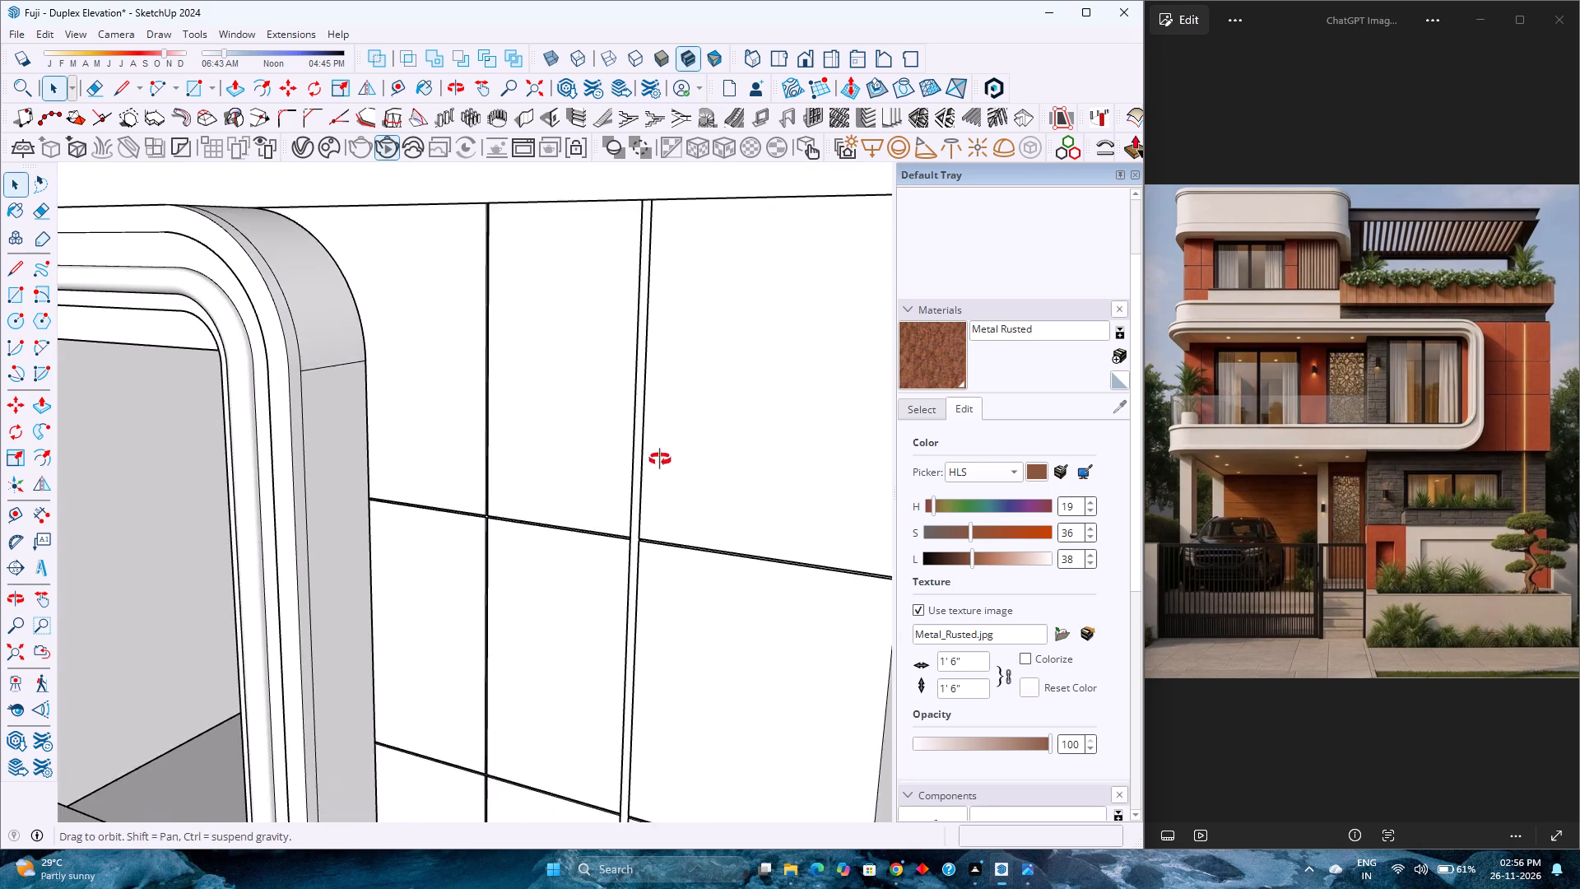
{"action": "middle_click_drag", "start_coordinate": [660, 459], "coordinate": [682, 524]}
{"action": "middle_click", "coordinate": [681, 524]}
{"action": "scroll", "coordinate": [480, 475], "scroll_direction": "up", "scroll_amount": 3}
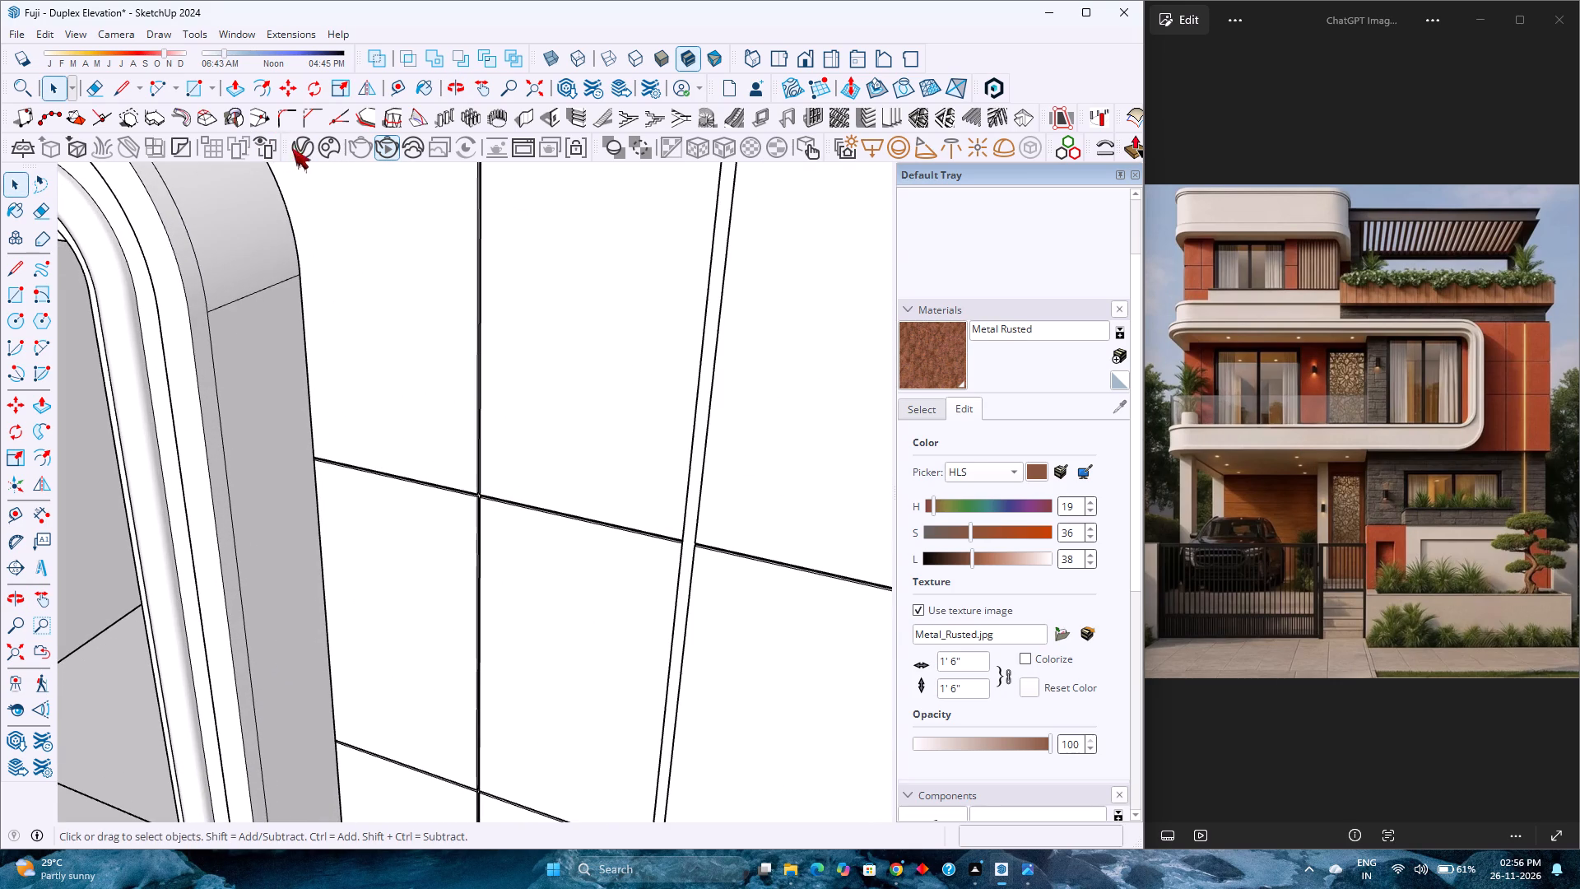
{"action": "left_click", "coordinate": [306, 143]}
{"action": "right_click", "coordinate": [679, 199]}
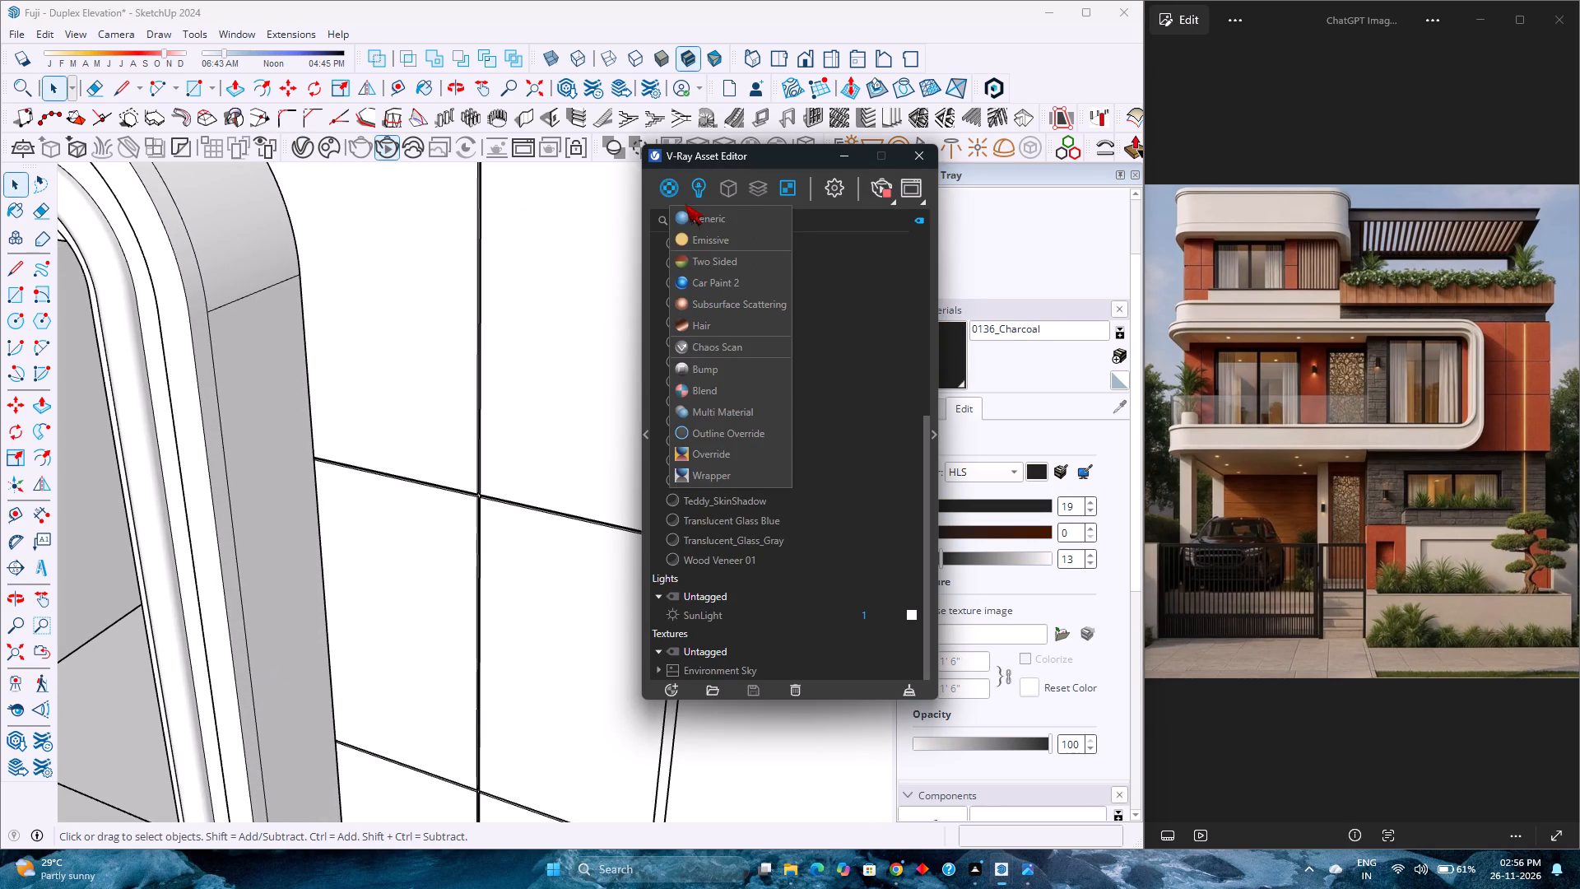
{"action": "left_click", "coordinate": [725, 244]}
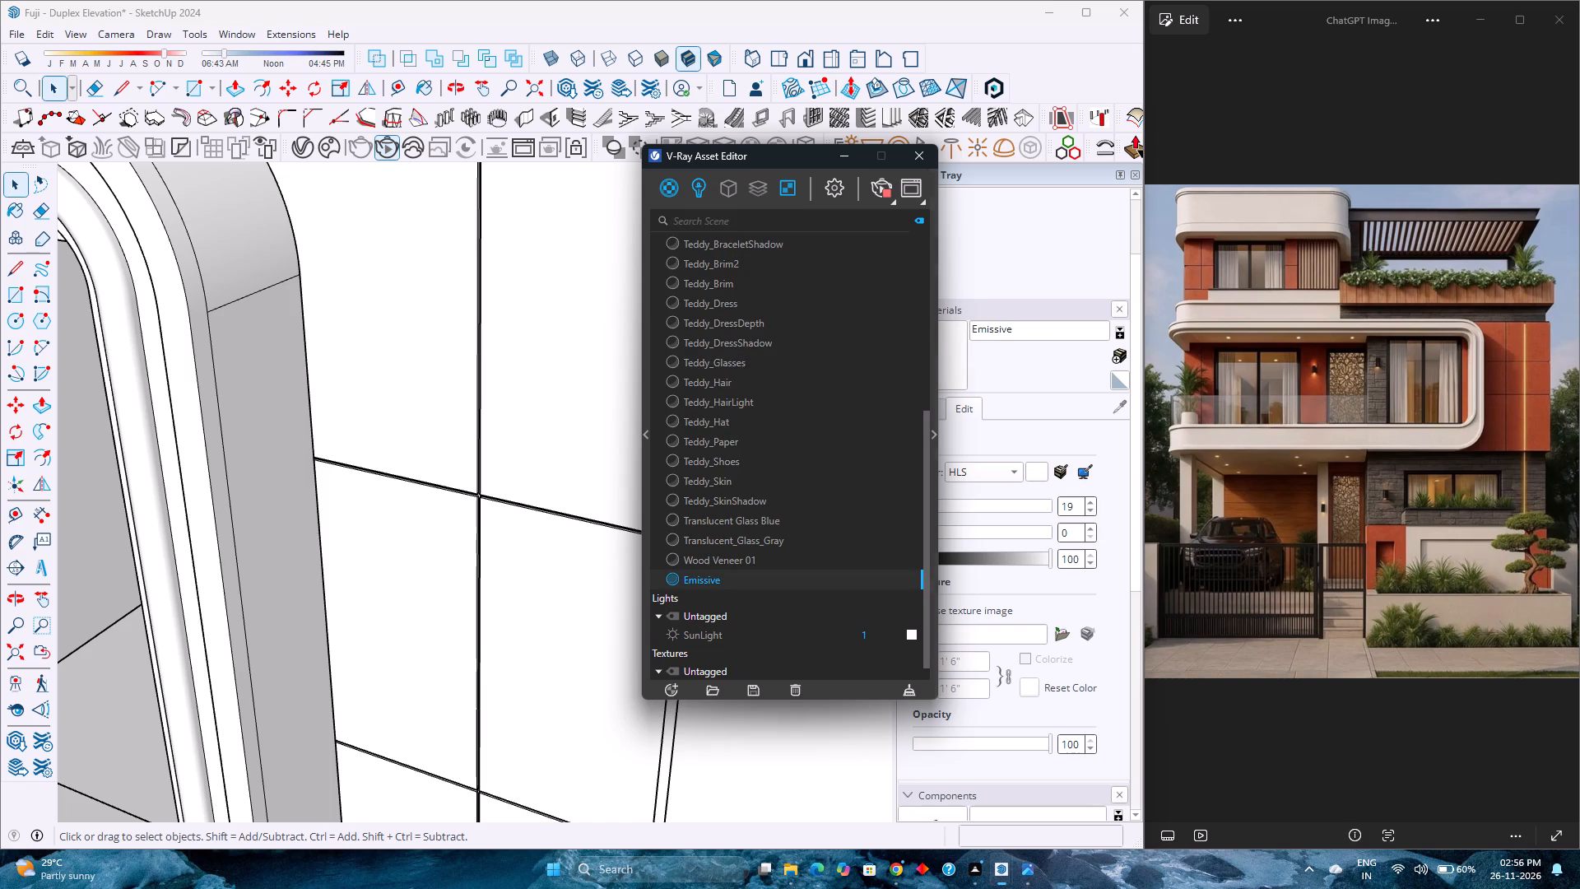
Rename the new Emissive material as Outer Wall Light.
{"action": "right_click", "coordinate": [736, 575]}
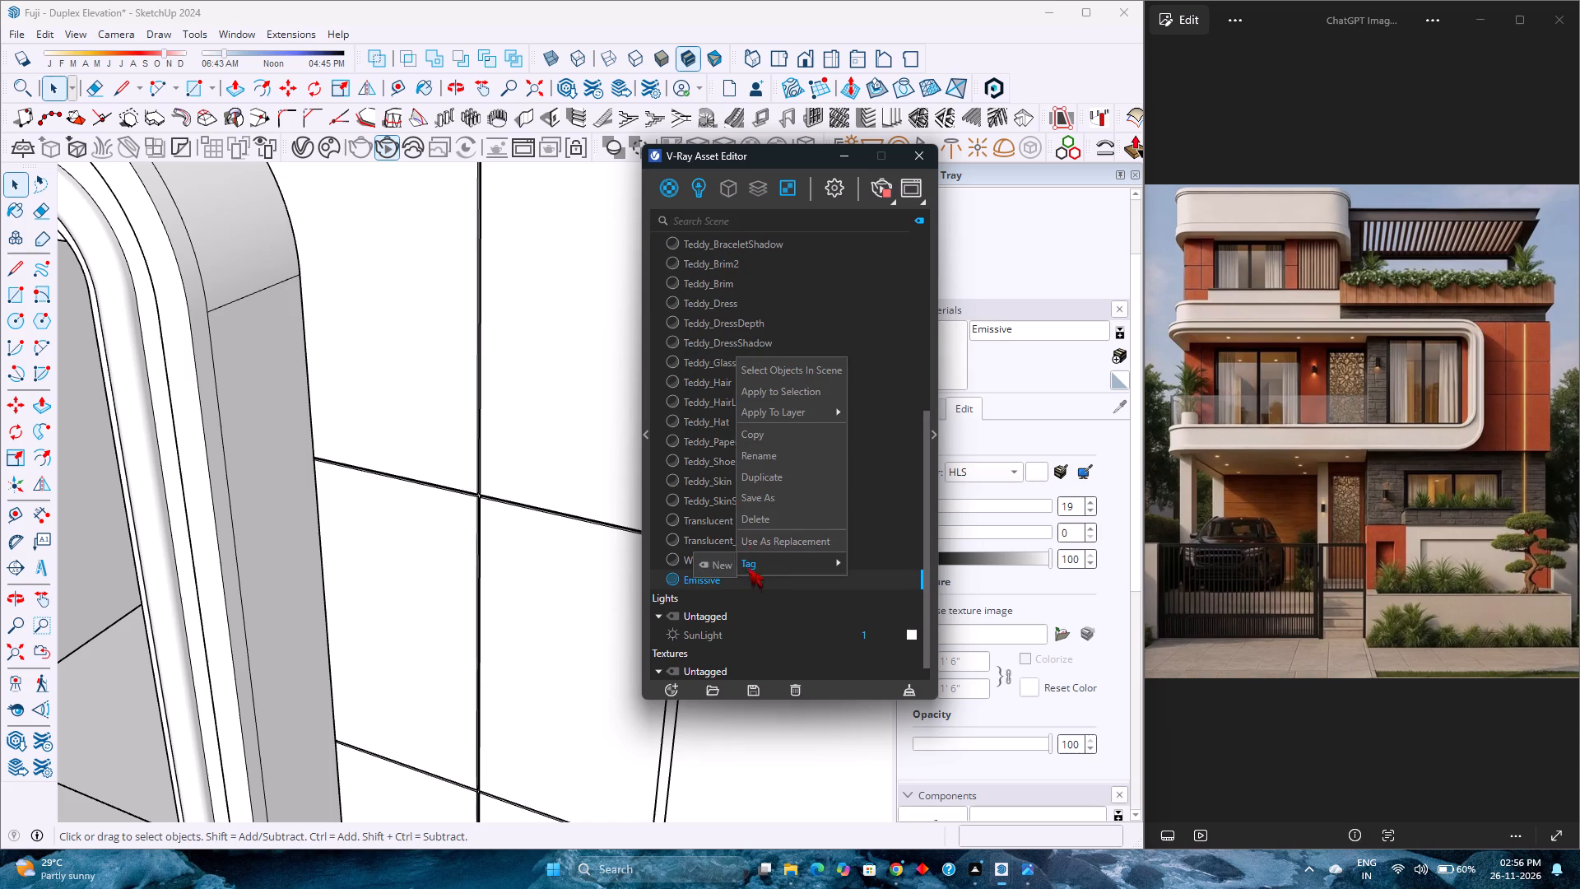
{"action": "left_click", "coordinate": [768, 462]}
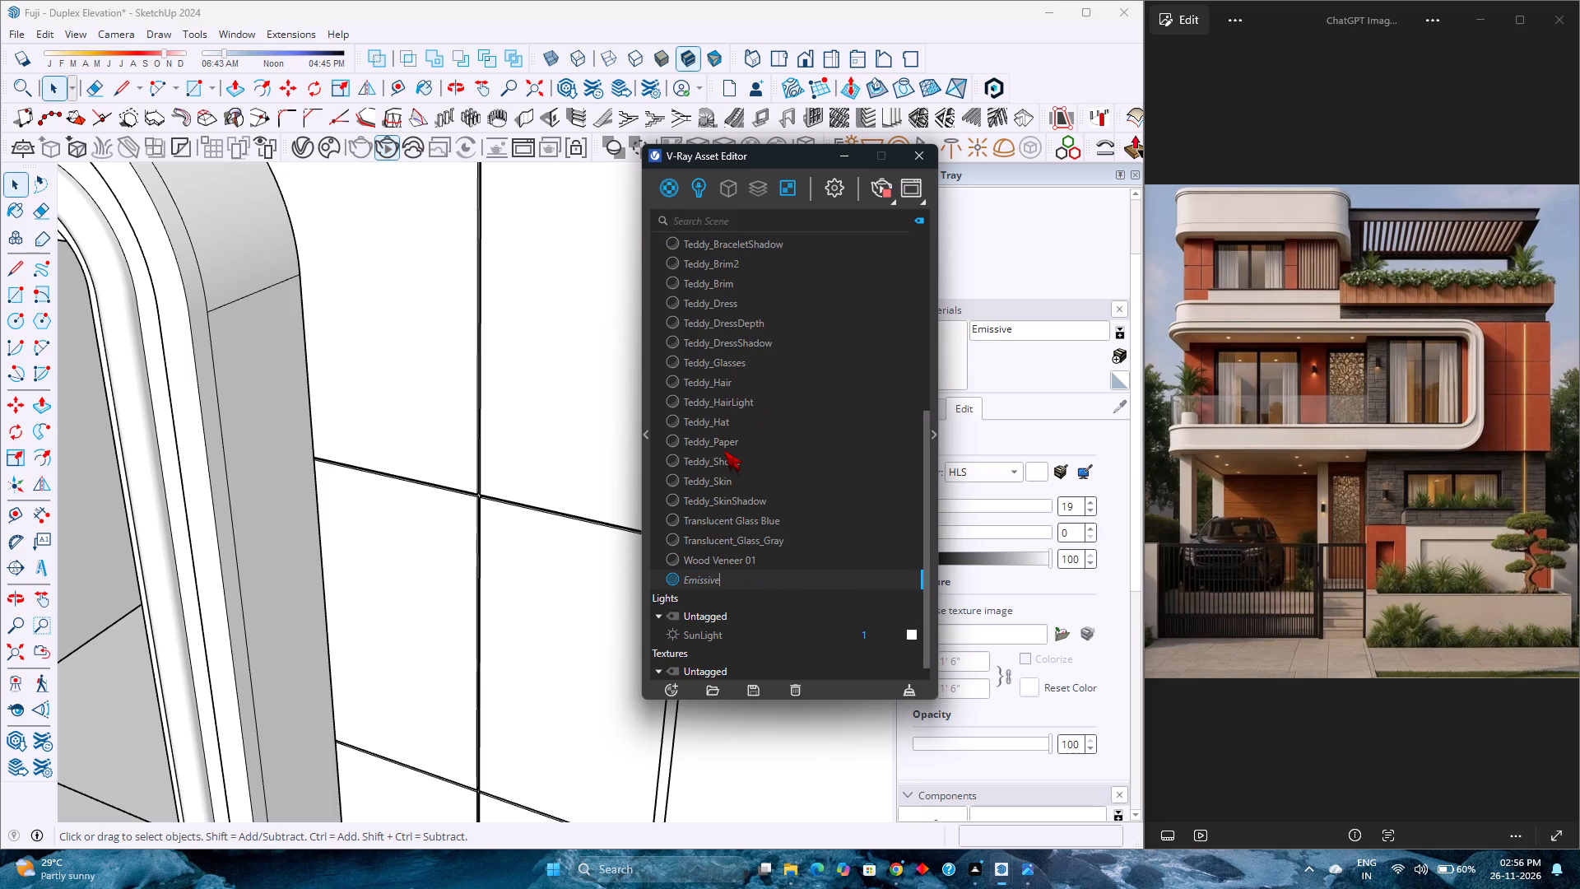
{"action": "key", "text": "BackSpace"}
{"action": "key", "text": "BackSpace"}
{"action": "key", "text": "BackSpace"}
{"action": "key", "text": "BackSpace"}
{"action": "key", "text": "BackSpace"}
{"action": "key", "text": "BackSpace"}
{"action": "key", "text": "BackSpace"}
{"action": "key", "text": "BackSpace"}
{"action": "key", "text": "BackSpace"}
{"action": "key", "text": "BackSpace"}
{"action": "key", "text": "BackSpace"}
{"action": "key", "text": "BackSpace"}
{"action": "key", "text": "BackSpace"}
{"action": "key", "text": "BackSpace"}
{"action": "key", "text": "BackSpace"}
{"action": "type", "text": "Outer"}
{"action": "key", "text": "space"}
{"action": "key", "text": "Return"}
{"action": "type", "text": "light"}
{"action": "key", "text": "space"}
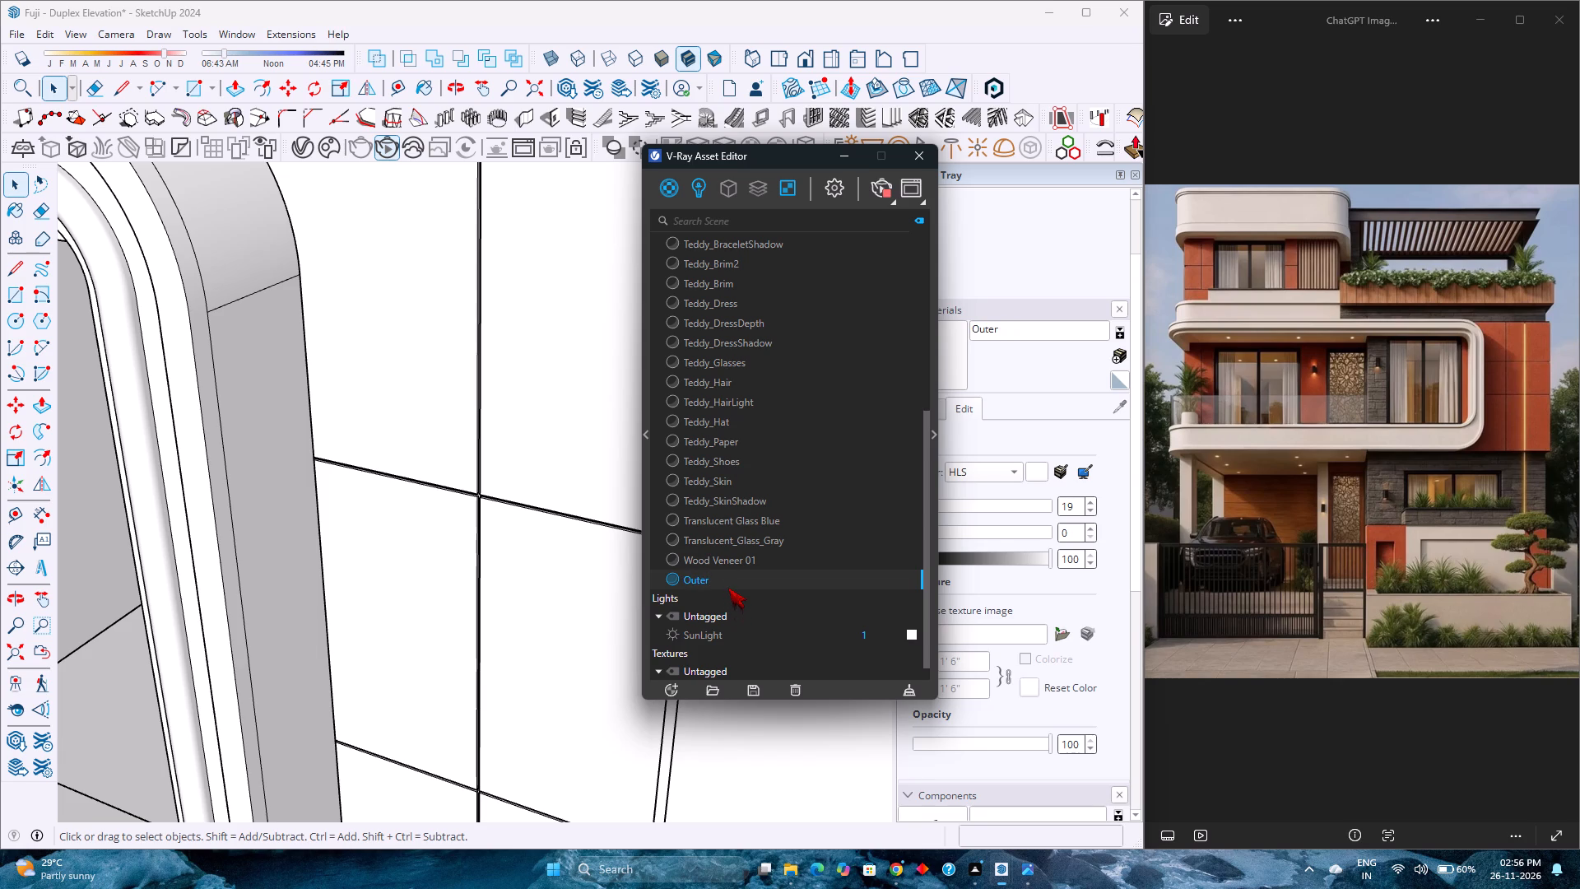
{"action": "left_click", "coordinate": [728, 584]}
{"action": "right_click", "coordinate": [728, 584]}
{"action": "left_click", "coordinate": [769, 469]}
{"action": "key", "text": "space"}
{"action": "key", "text": "shift+l"}
{"action": "type", "text": "ight"}
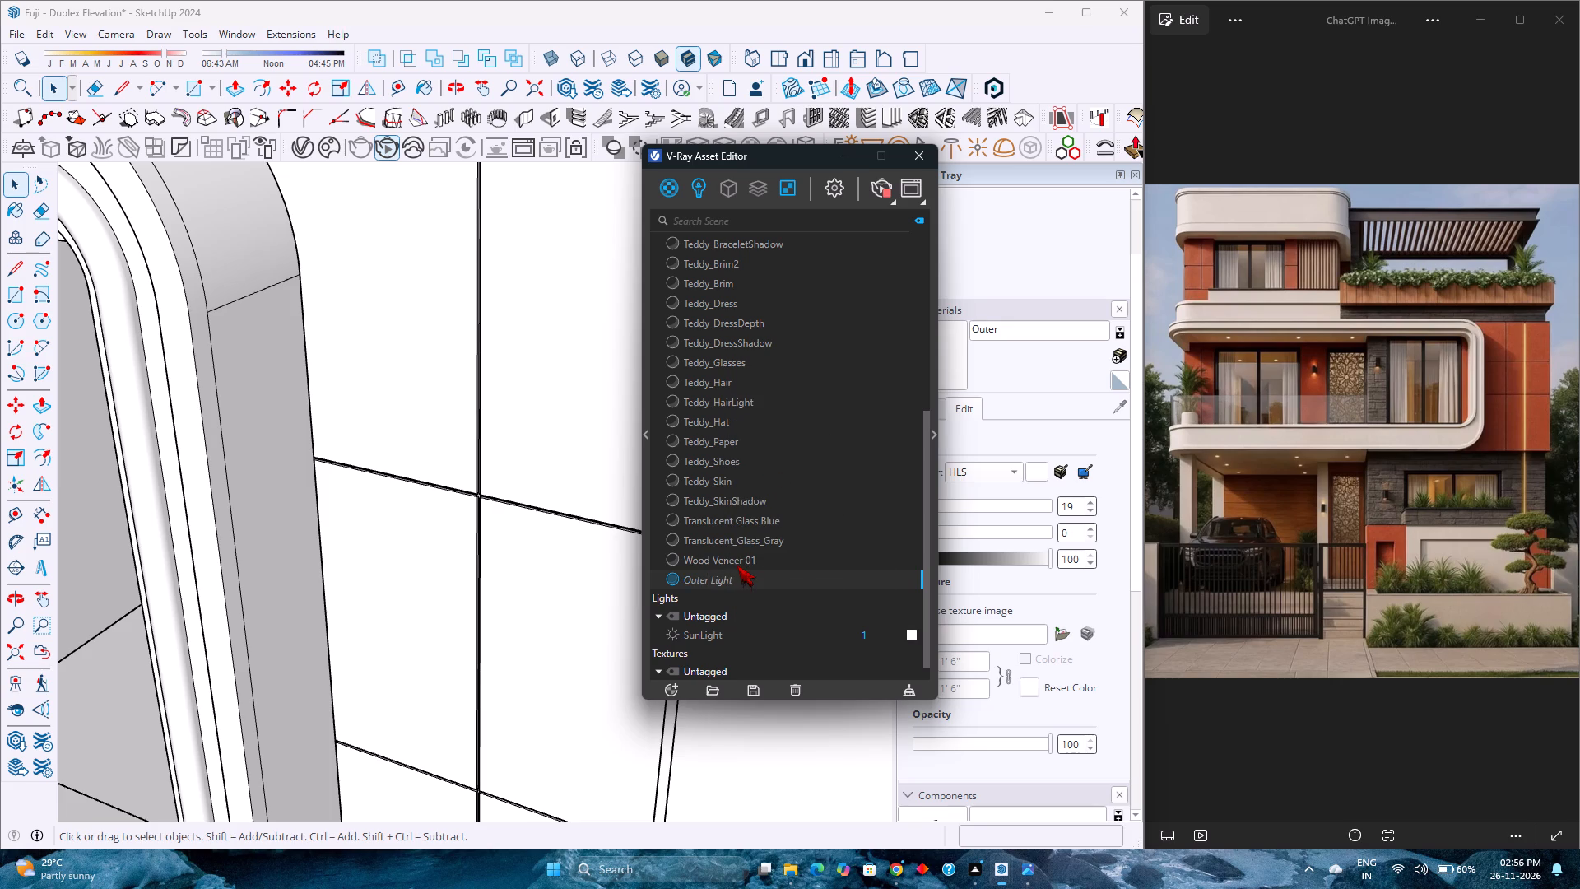
{"action": "key", "text": "Left"}
{"action": "key", "text": "Left"}
{"action": "key", "text": "Left"}
{"action": "key", "text": "Left"}
{"action": "key", "text": "Left"}
{"action": "type", "text": "Wa"}
{"action": "type", "text": "ll"}
{"action": "key", "text": "space"}
{"action": "key", "text": "Return"}
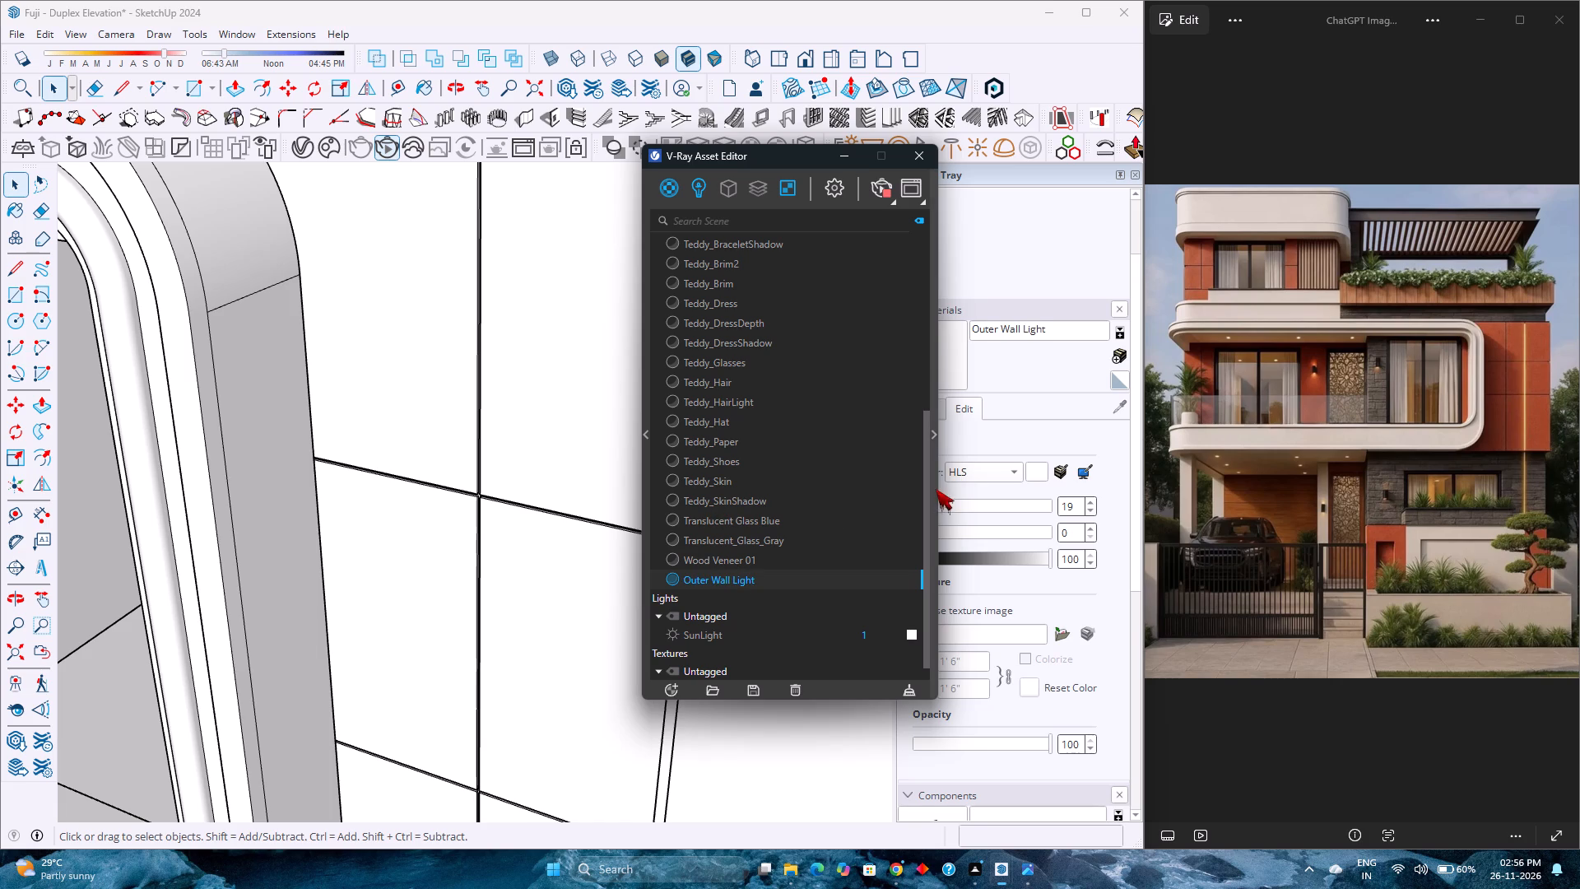
Give the Outer Wall Light material a warm yellow-orange emissive colour of R 0.98, G 0.832, B 0.543 and an intensity of 2.6.
{"action": "left_click", "coordinate": [936, 477]}
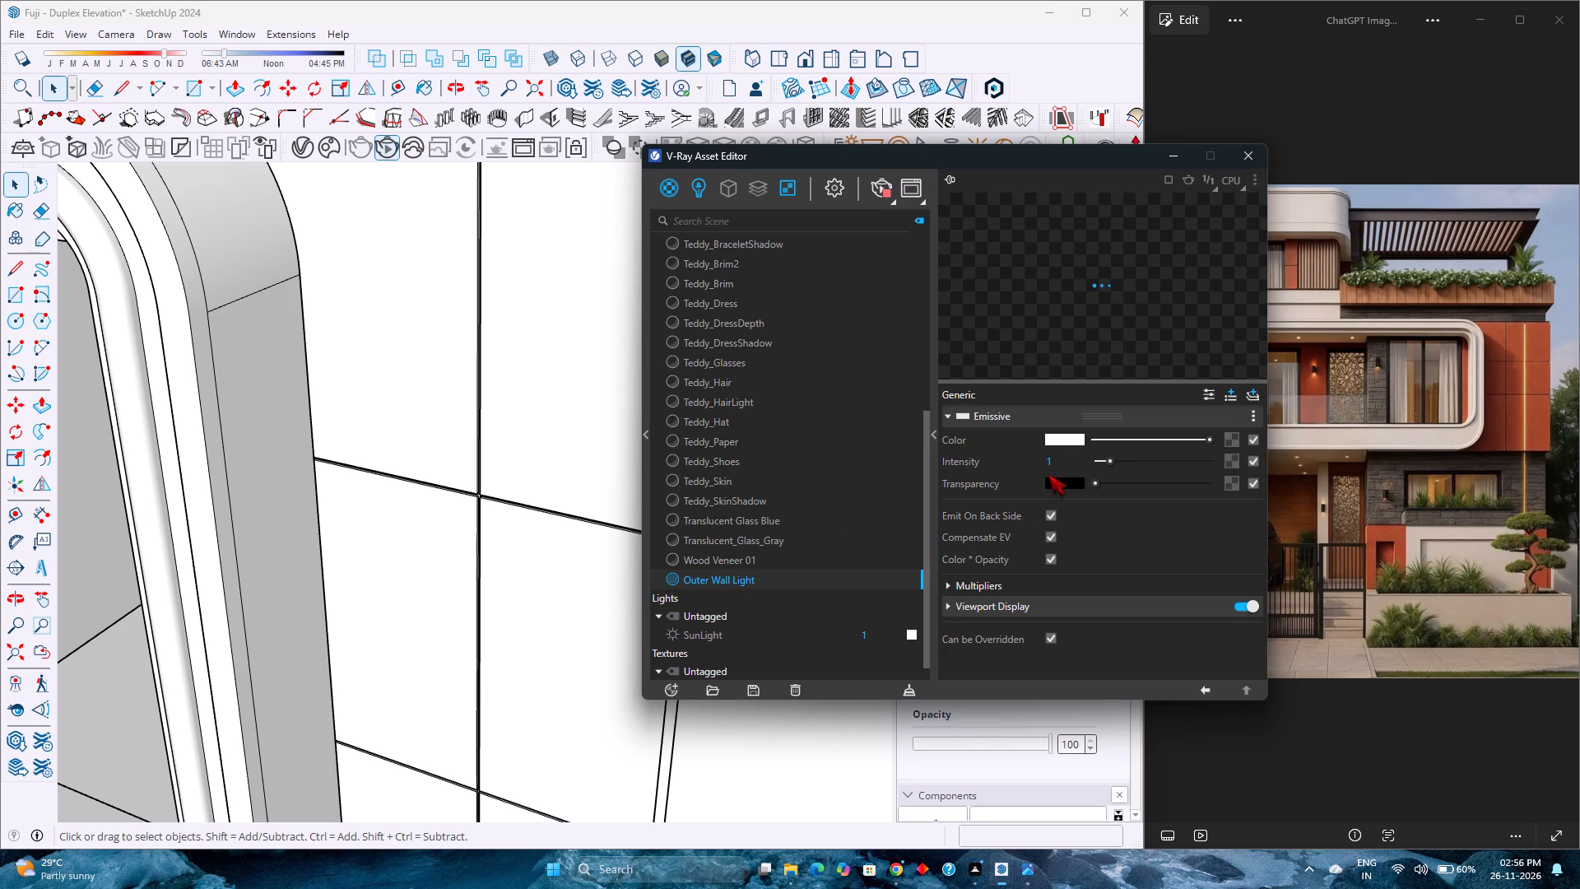
{"action": "left_click", "coordinate": [1062, 440]}
{"action": "left_click_drag", "start_coordinate": [751, 318], "coordinate": [759, 325]}
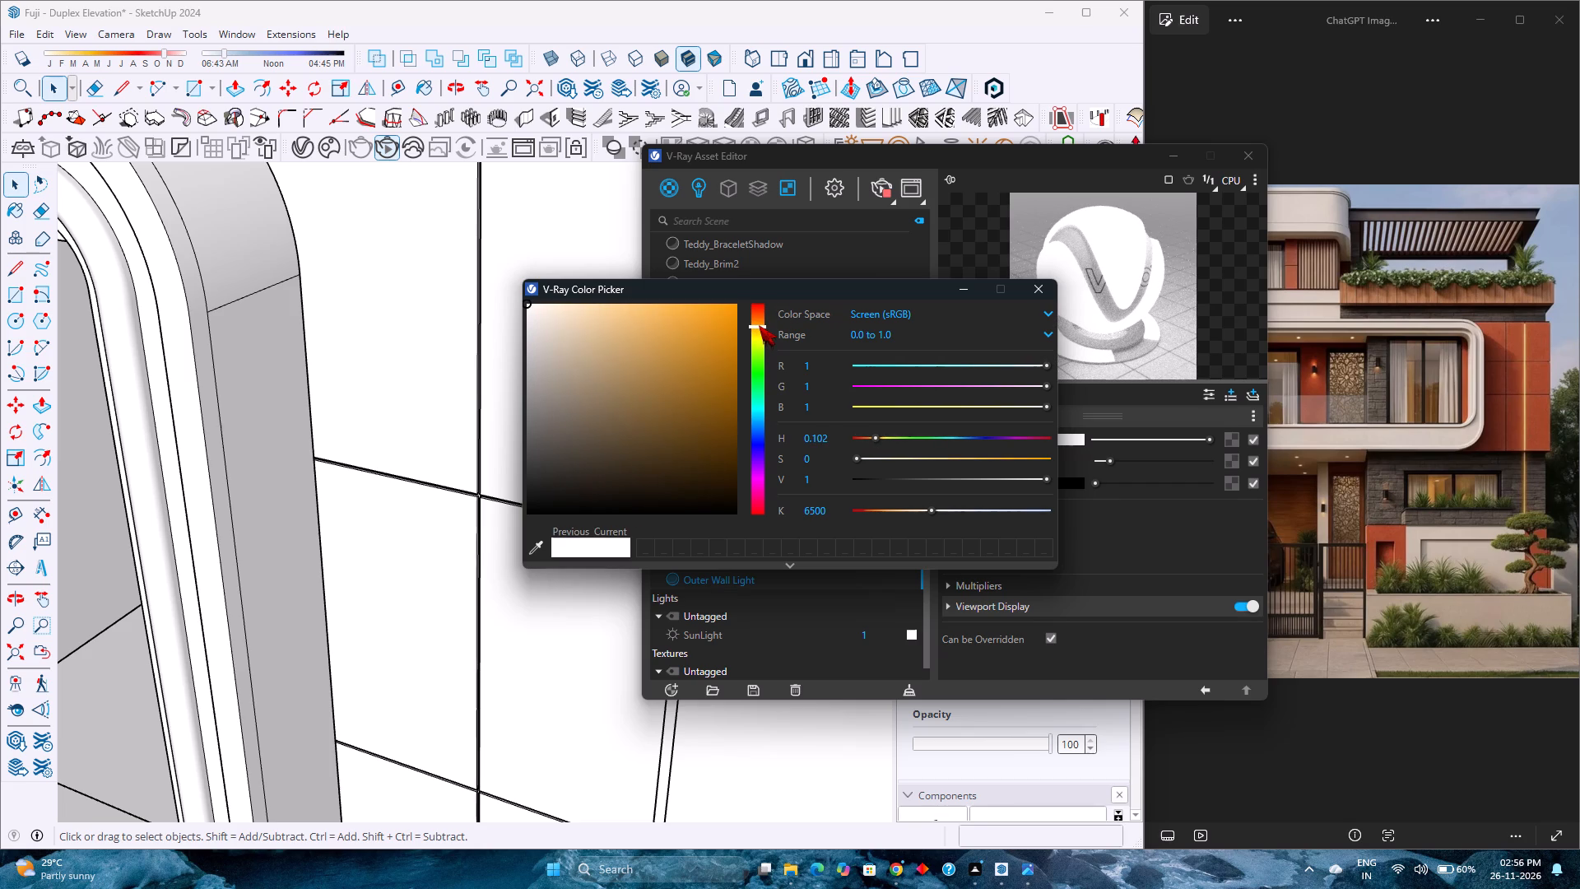
{"action": "left_click", "coordinate": [759, 333]}
{"action": "left_click", "coordinate": [611, 308]}
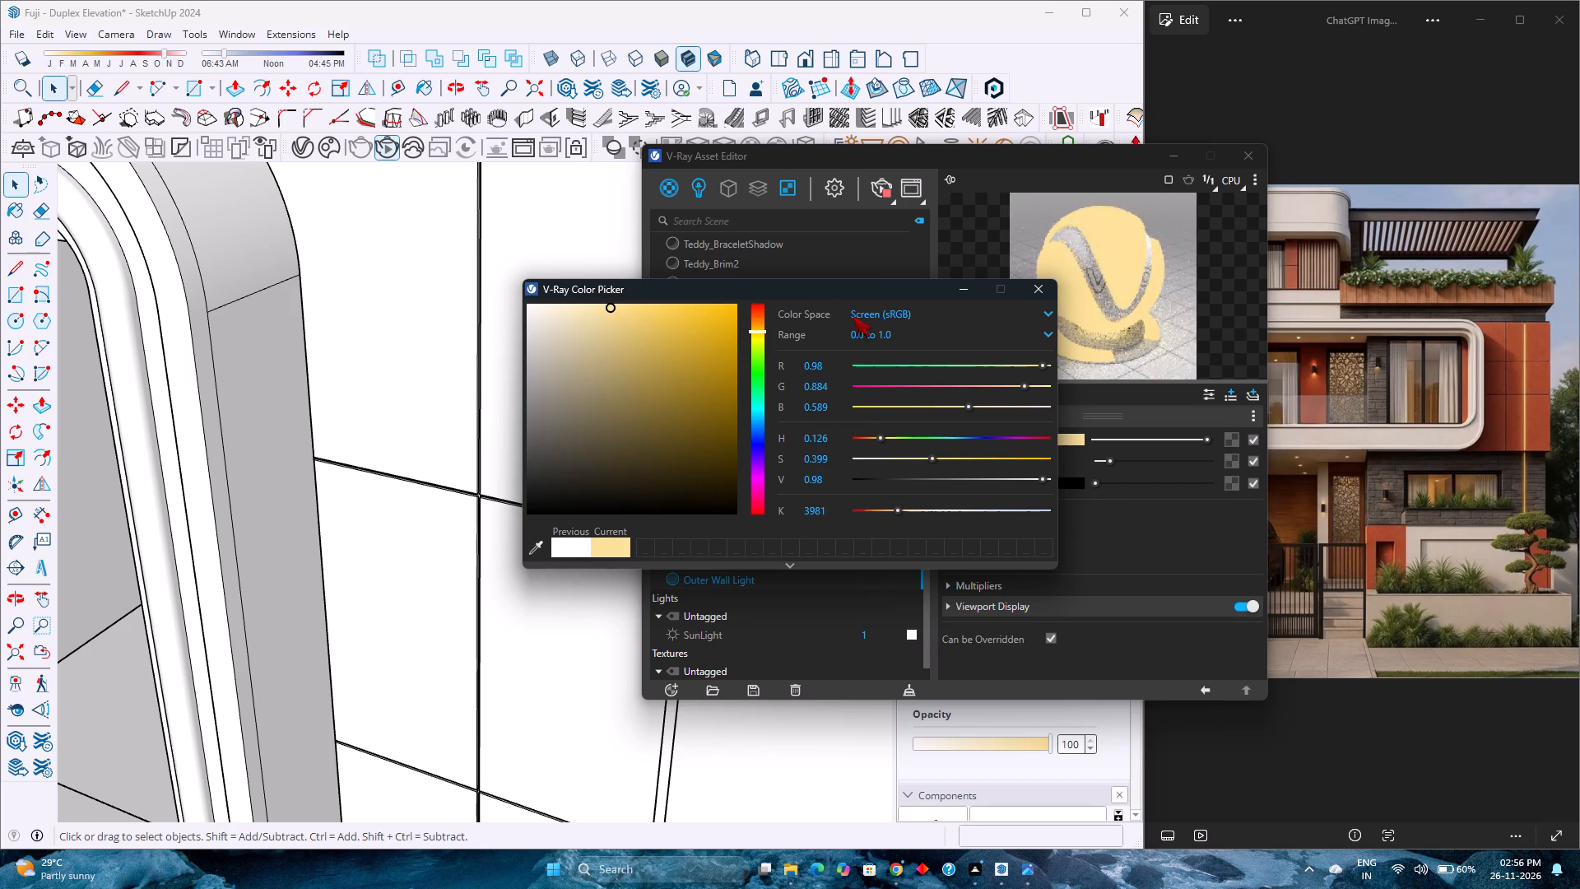
{"action": "left_click", "coordinate": [757, 331]}
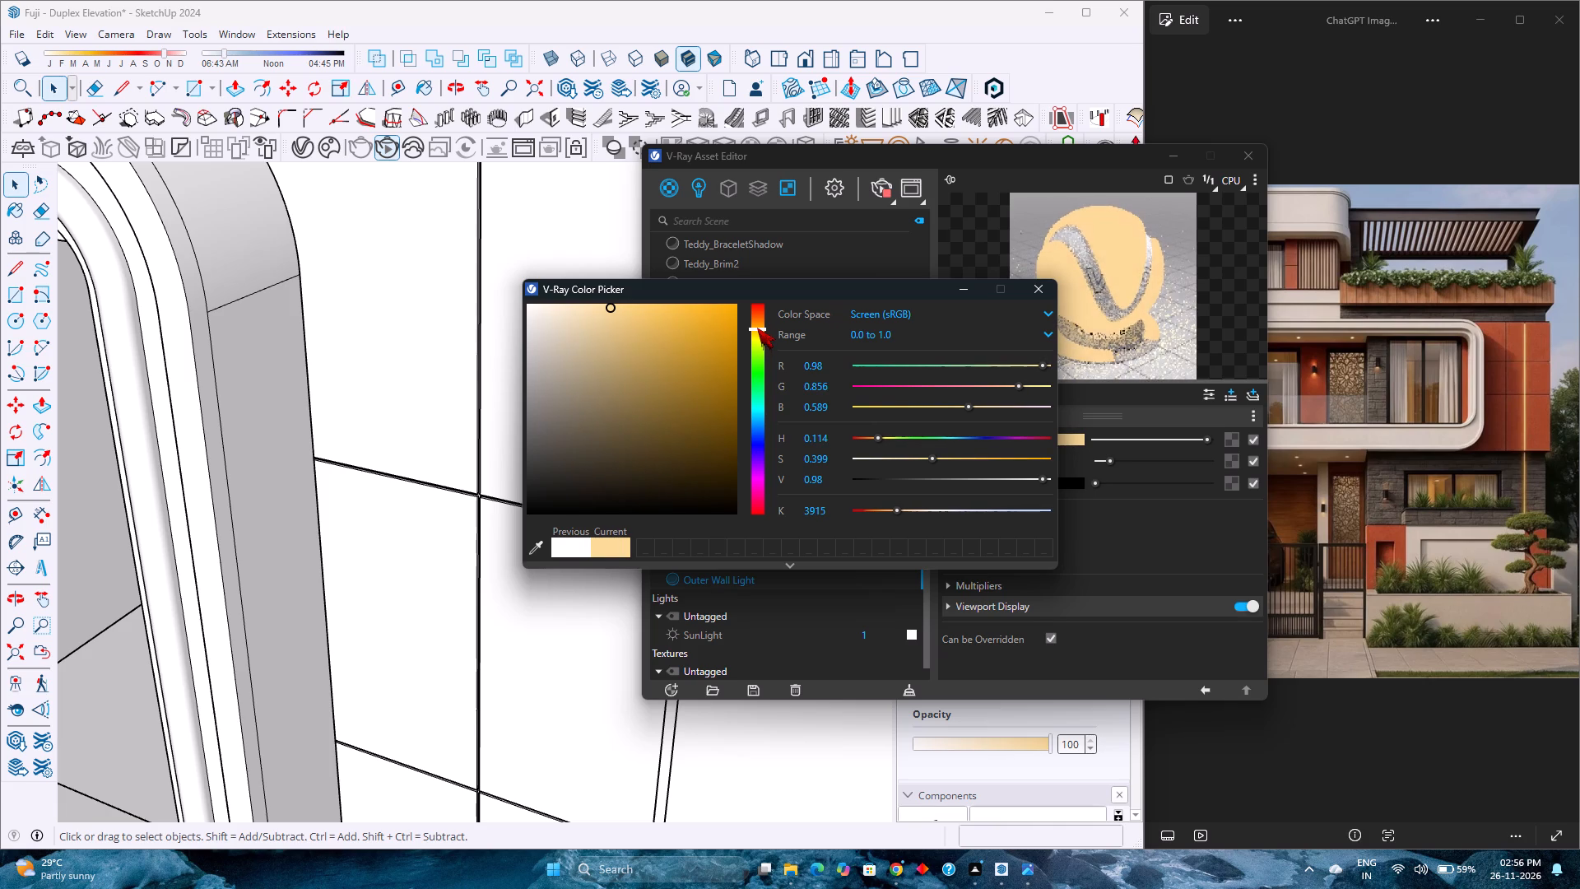
{"action": "left_click_drag", "start_coordinate": [611, 308], "coordinate": [612, 307]}
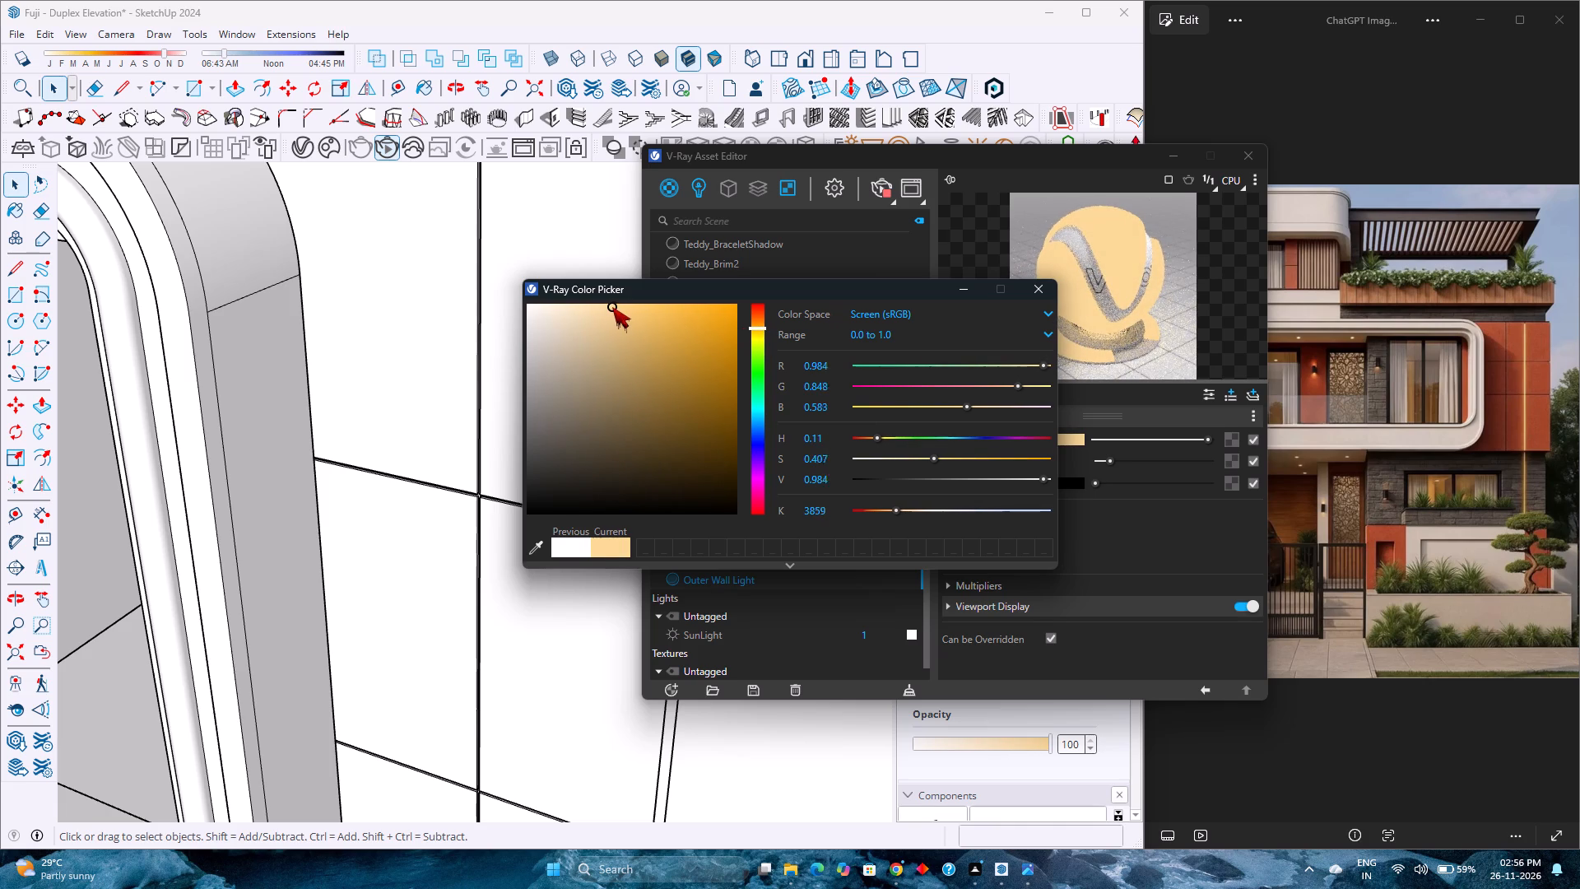
{"action": "left_click_drag", "start_coordinate": [612, 307], "coordinate": [620, 308]}
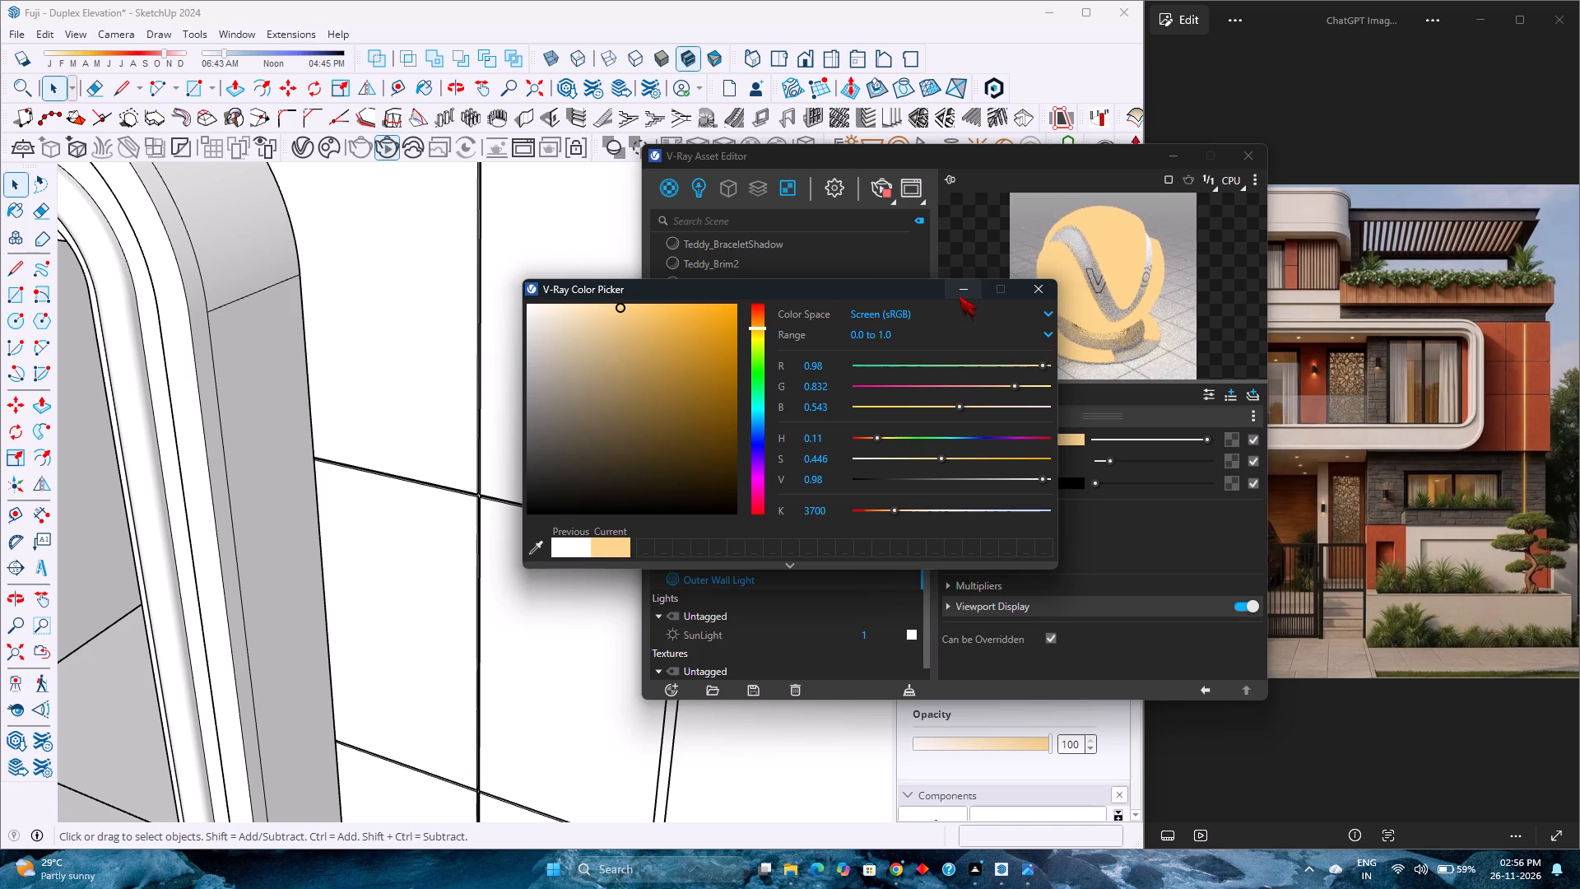
{"action": "left_click", "coordinate": [960, 296]}
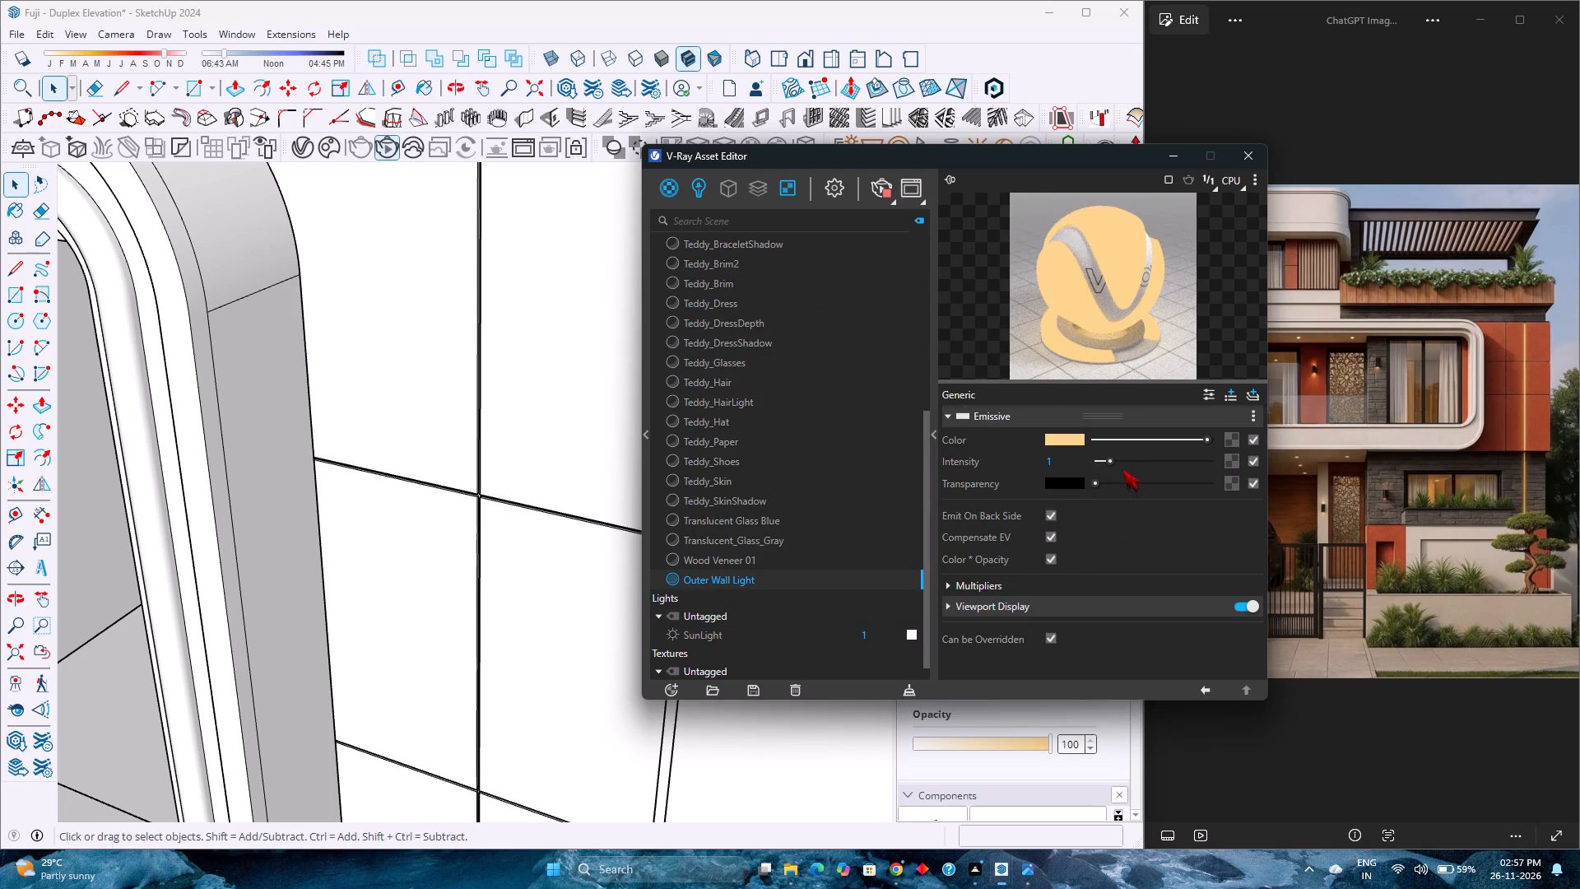
{"action": "left_click", "coordinate": [1127, 461]}
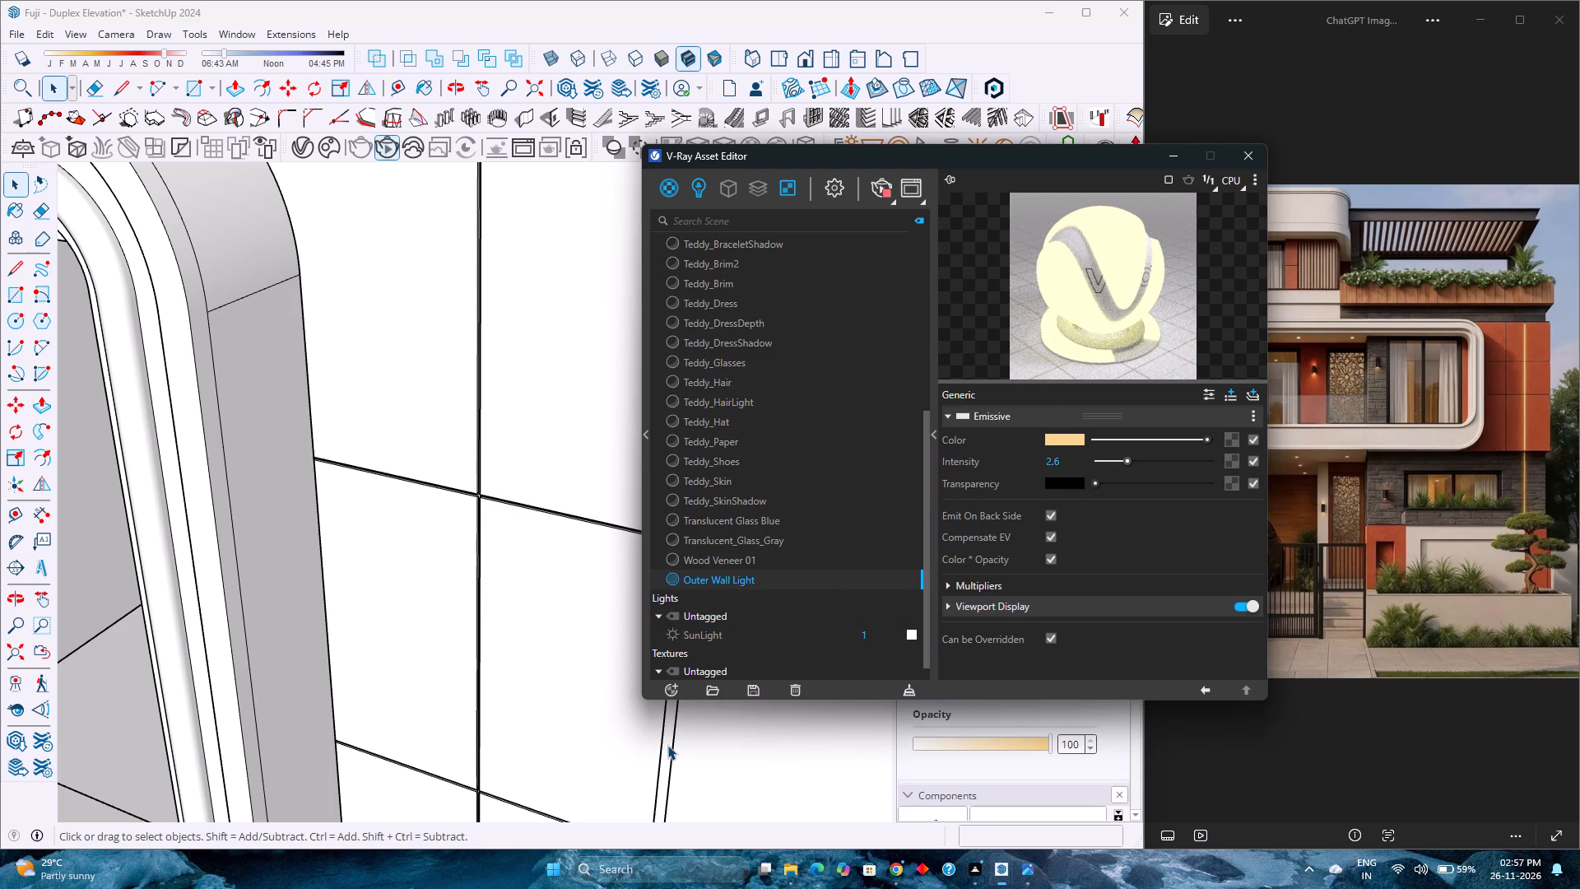
Apply the Outer Wall Light material to the narrow vertical strip on the upper-floor front wall beside the rounded balcony frame.
{"action": "scroll", "coordinate": [667, 745], "scroll_direction": "up", "scroll_amount": 3}
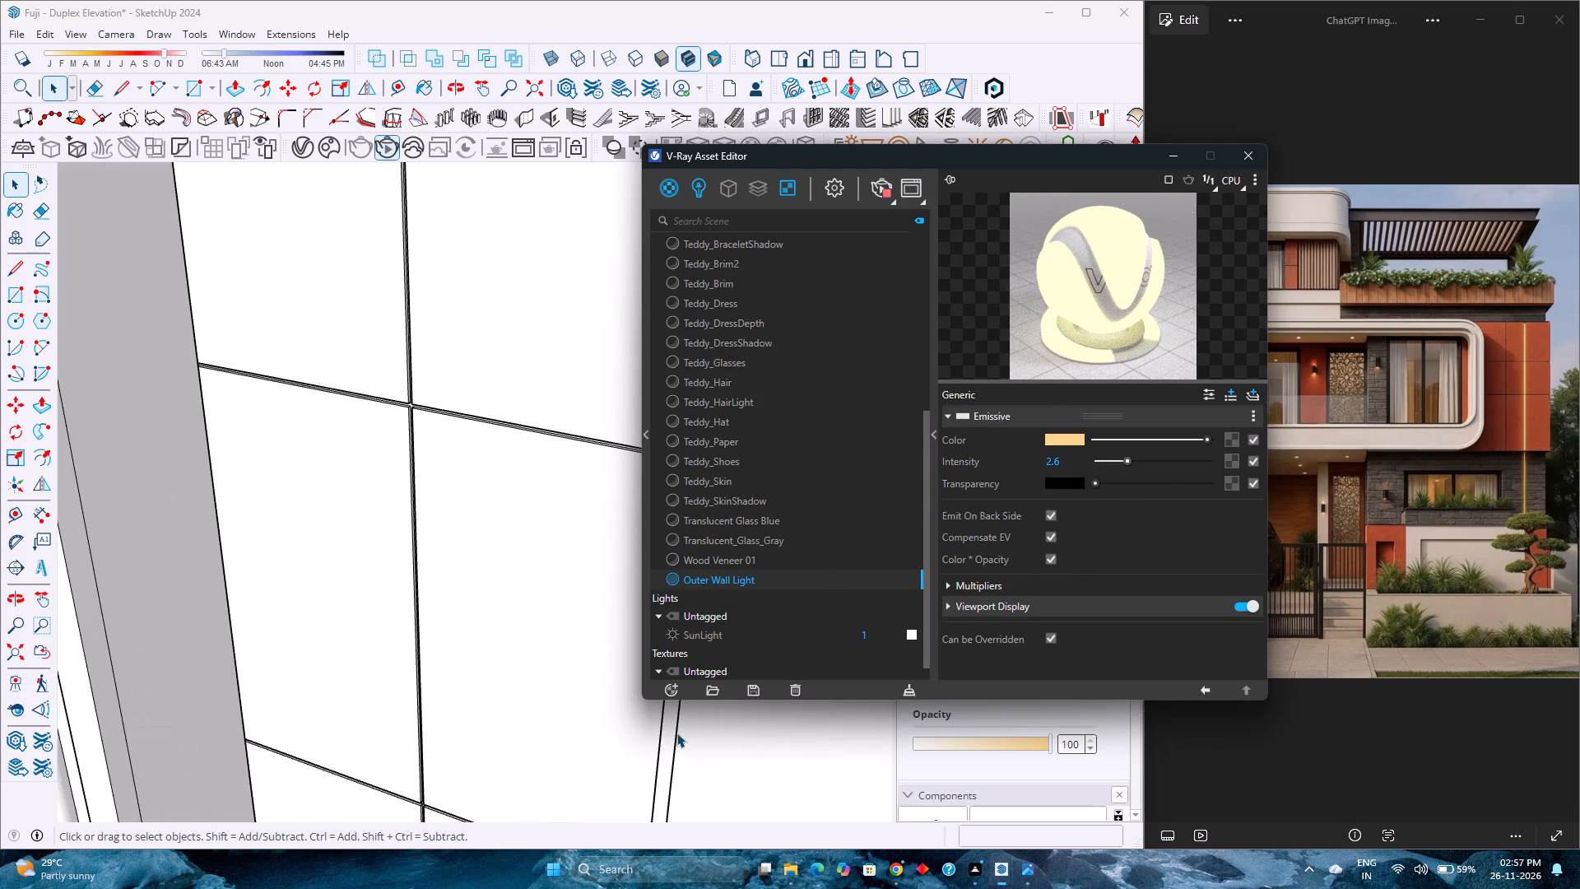
{"action": "left_click", "coordinate": [676, 733]}
{"action": "double_click", "coordinate": [675, 731]}
{"action": "double_click", "coordinate": [674, 731]}
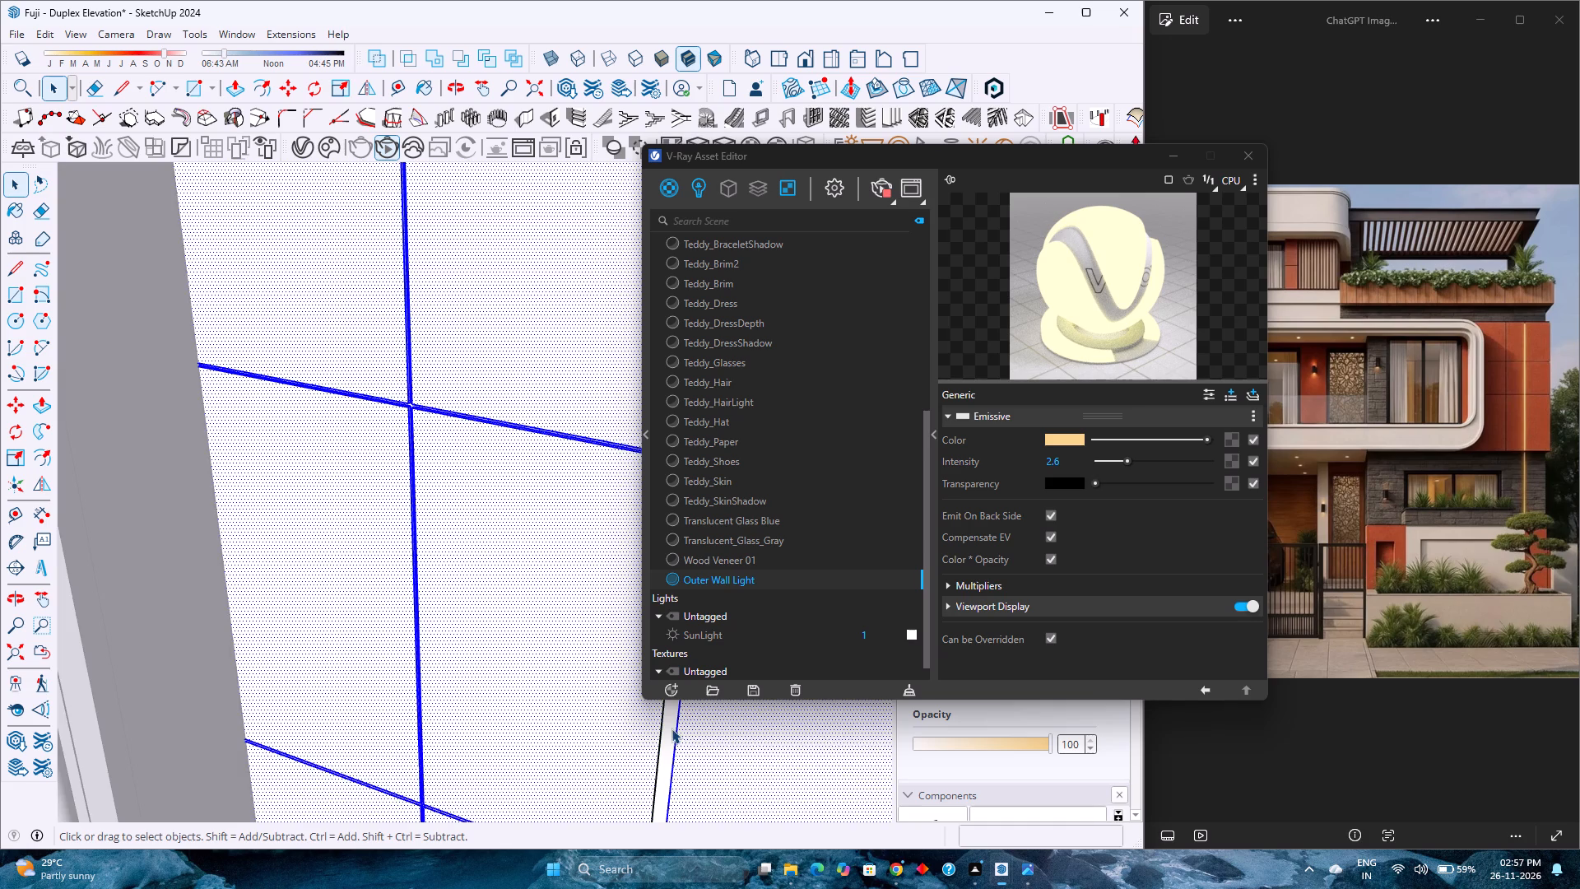
{"action": "left_click", "coordinate": [671, 728]}
{"action": "scroll", "coordinate": [667, 737], "scroll_direction": "up", "scroll_amount": 4}
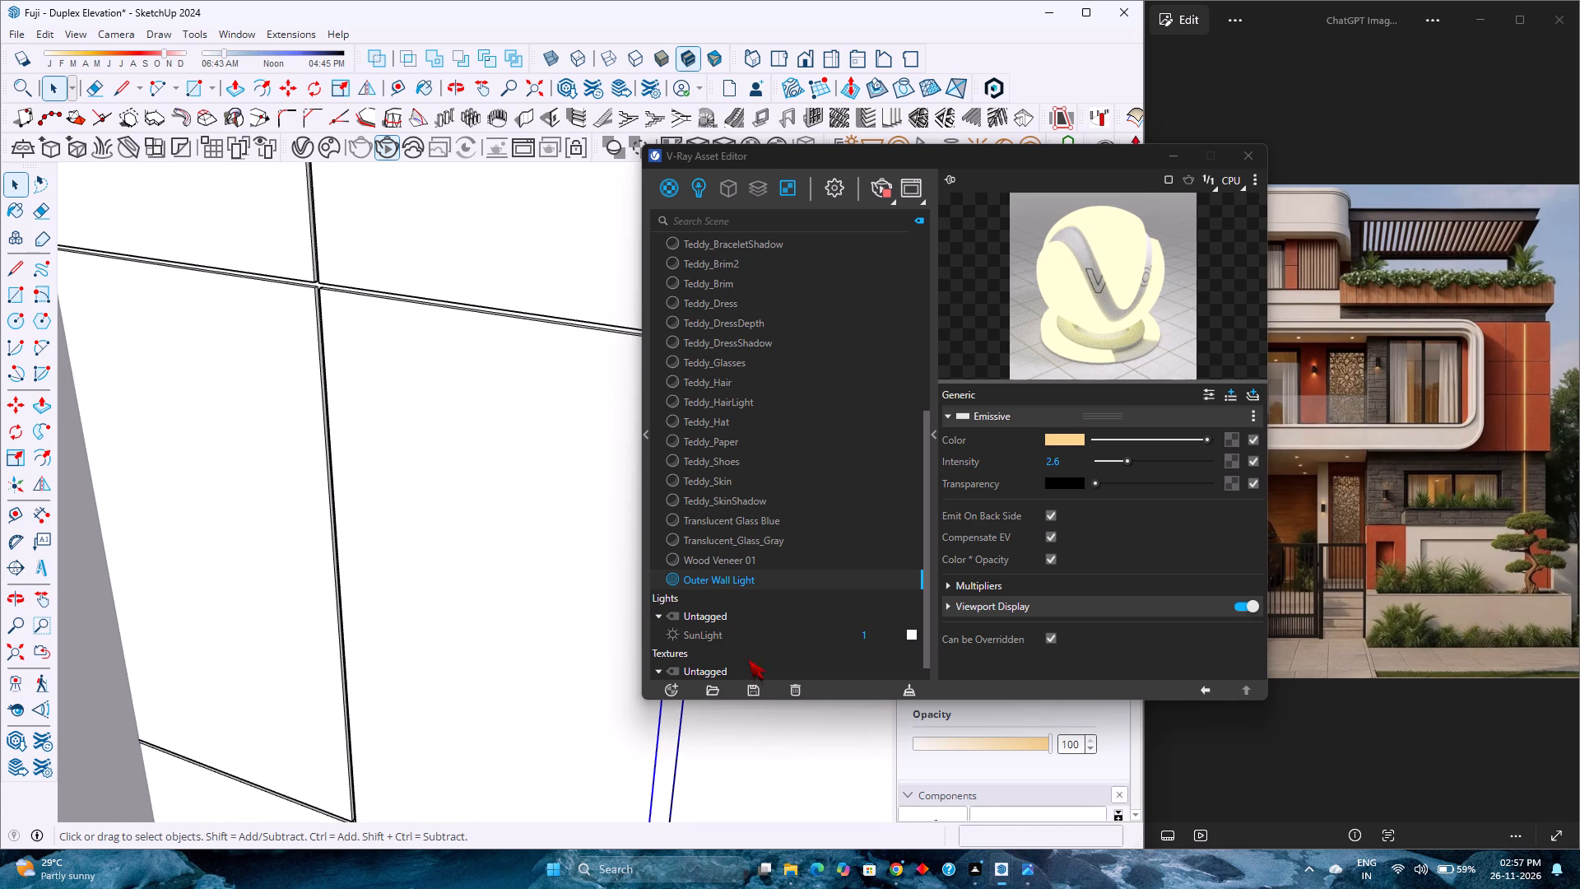
{"action": "right_click", "coordinate": [737, 580]}
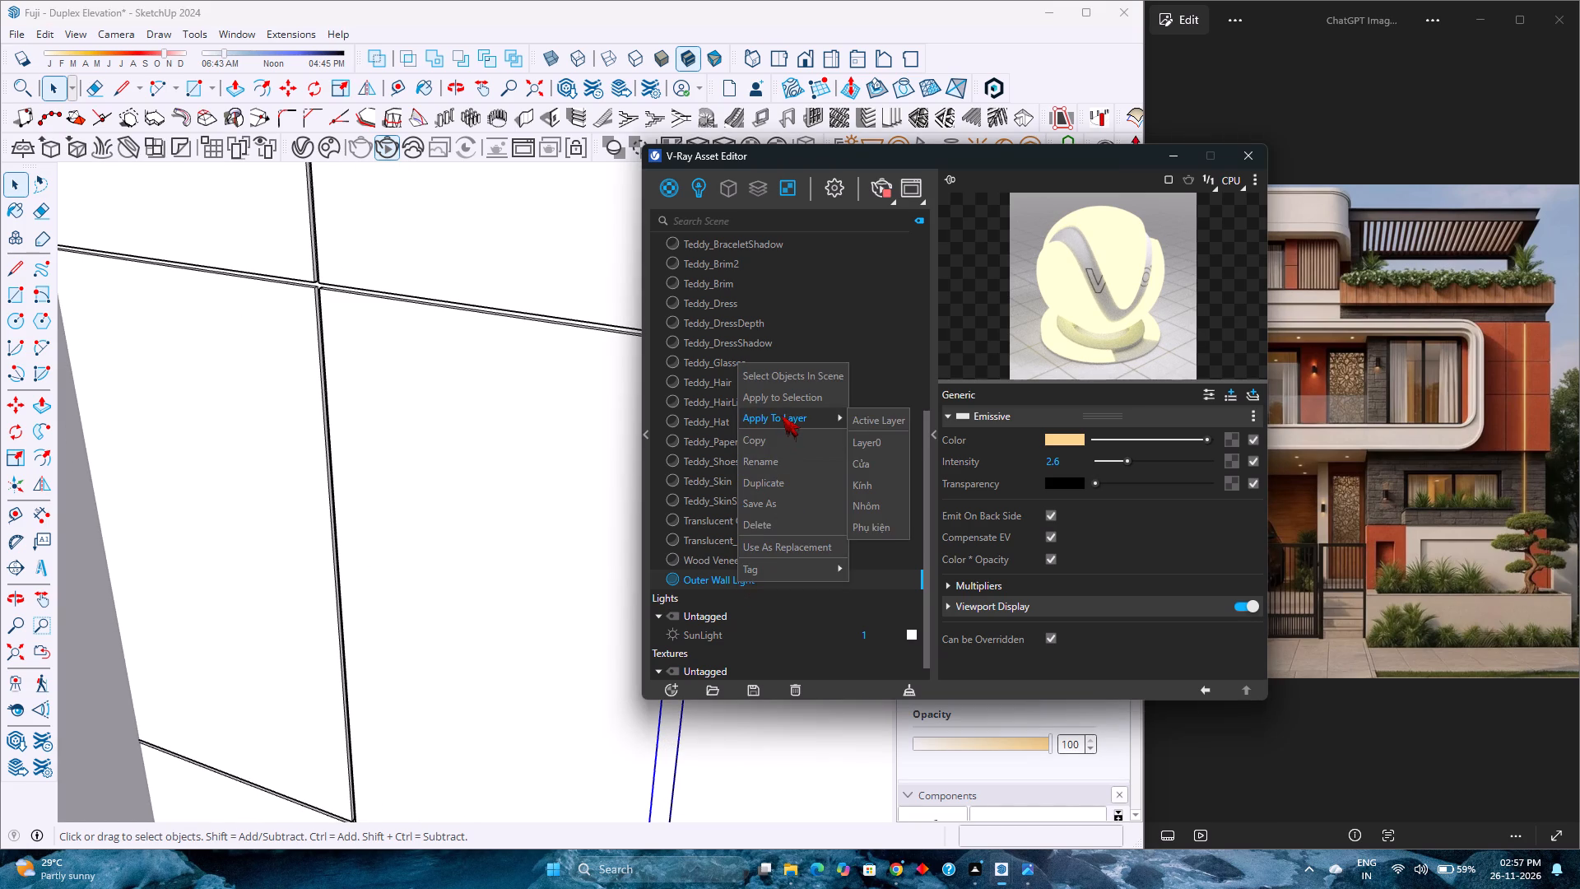
{"action": "left_click", "coordinate": [789, 399]}
{"action": "scroll", "coordinate": [515, 612], "scroll_direction": "down", "scroll_amount": 5}
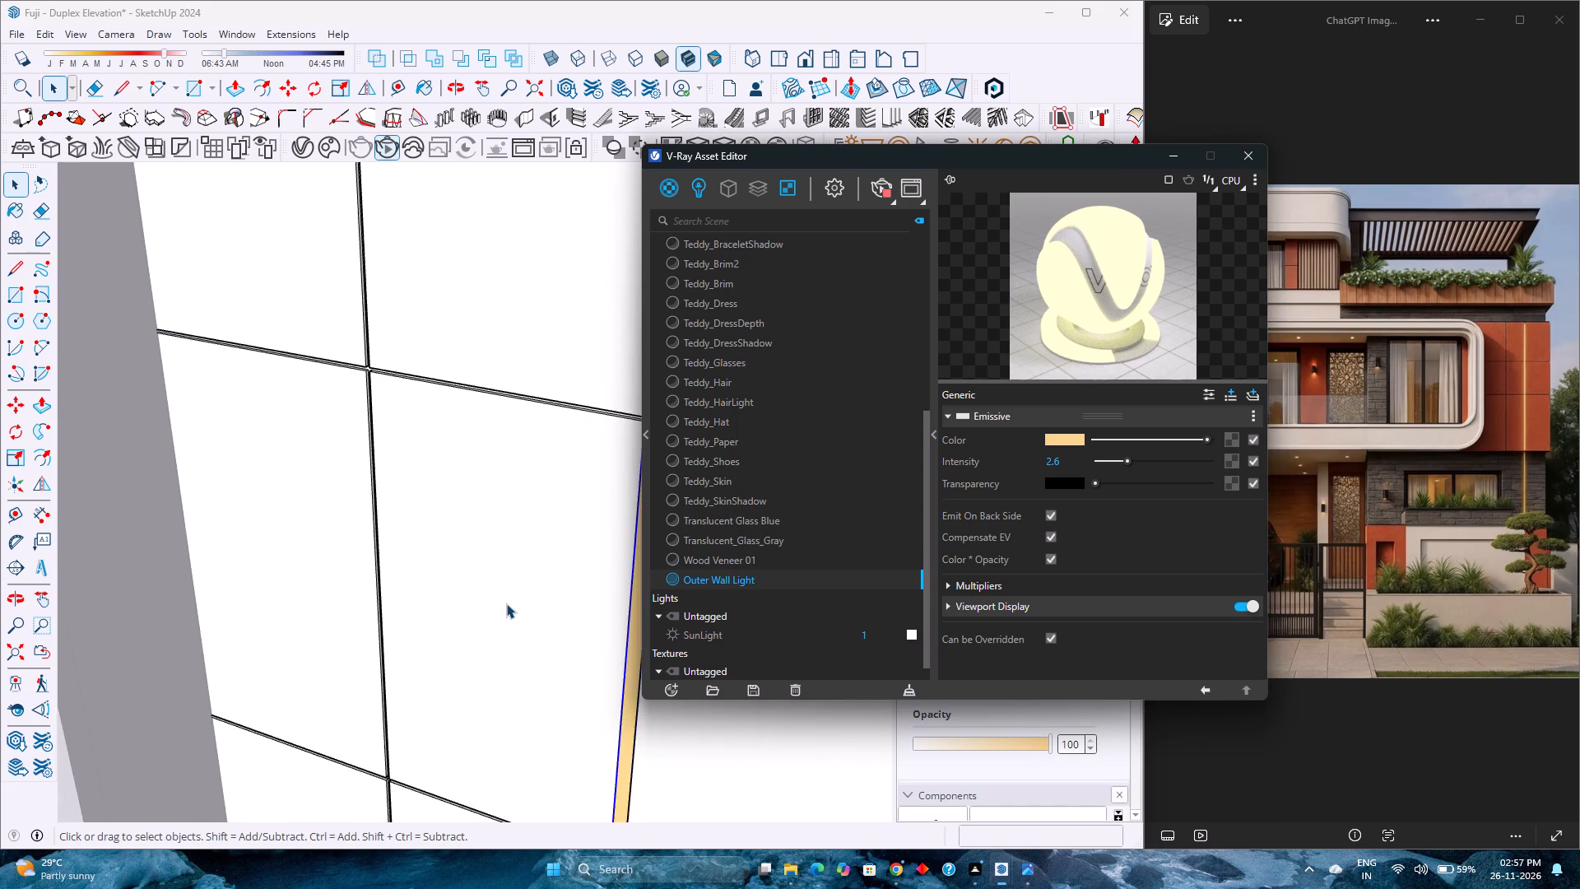
{"action": "scroll", "coordinate": [506, 603], "scroll_direction": "down", "scroll_amount": 18}
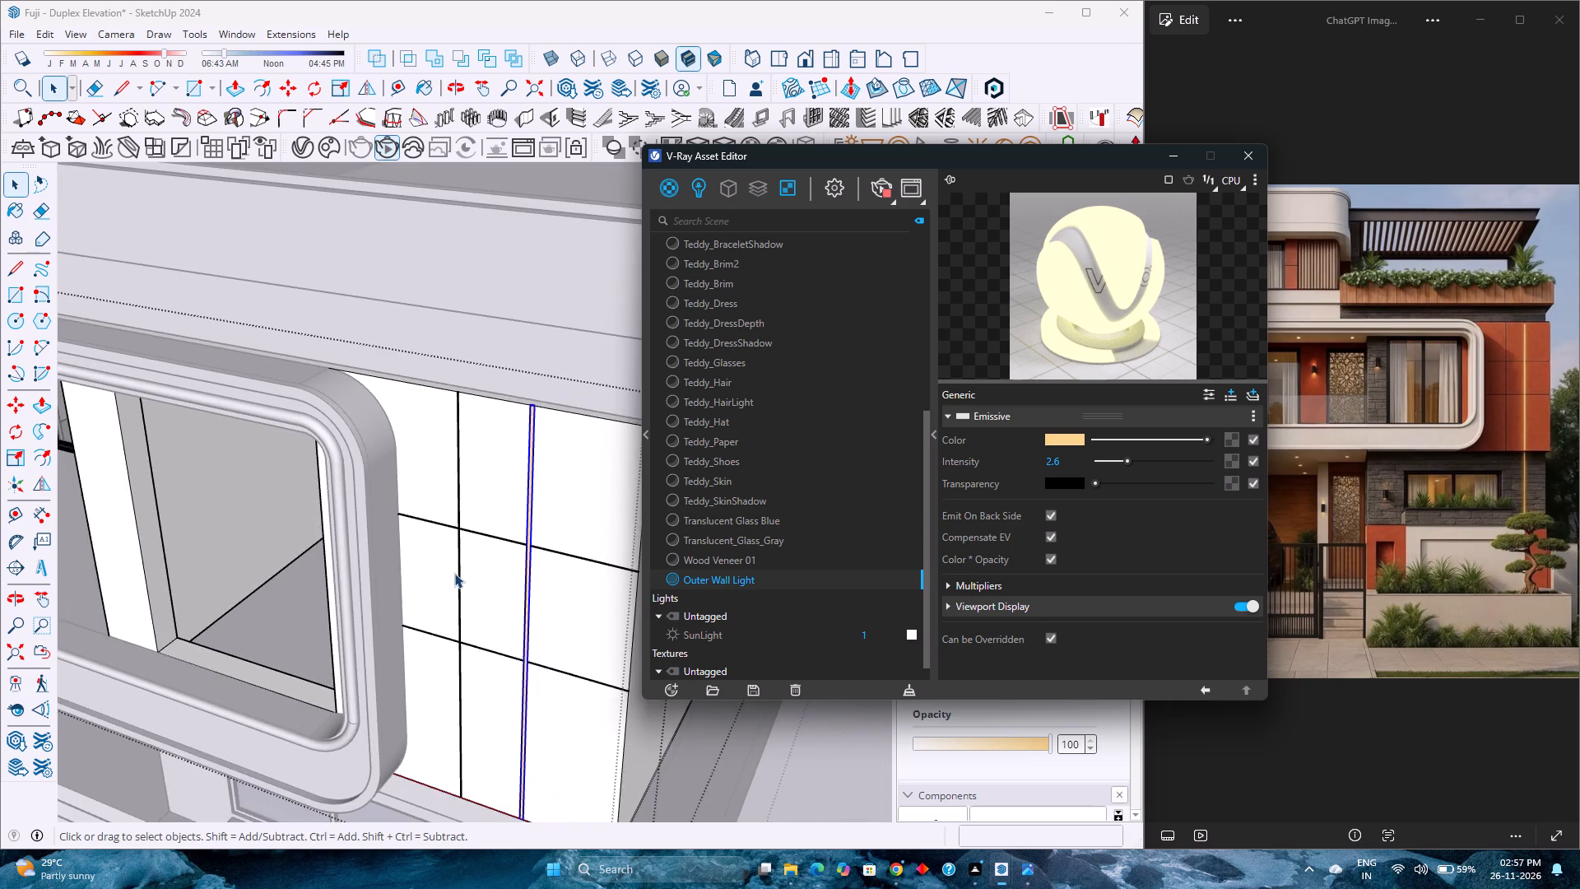
{"action": "scroll", "coordinate": [454, 573], "scroll_direction": "down", "scroll_amount": 7}
{"action": "scroll", "coordinate": [457, 575], "scroll_direction": "up", "scroll_amount": 1}
{"action": "scroll", "coordinate": [457, 575], "scroll_direction": "down", "scroll_amount": 5}
{"action": "left_click", "coordinate": [675, 748]}
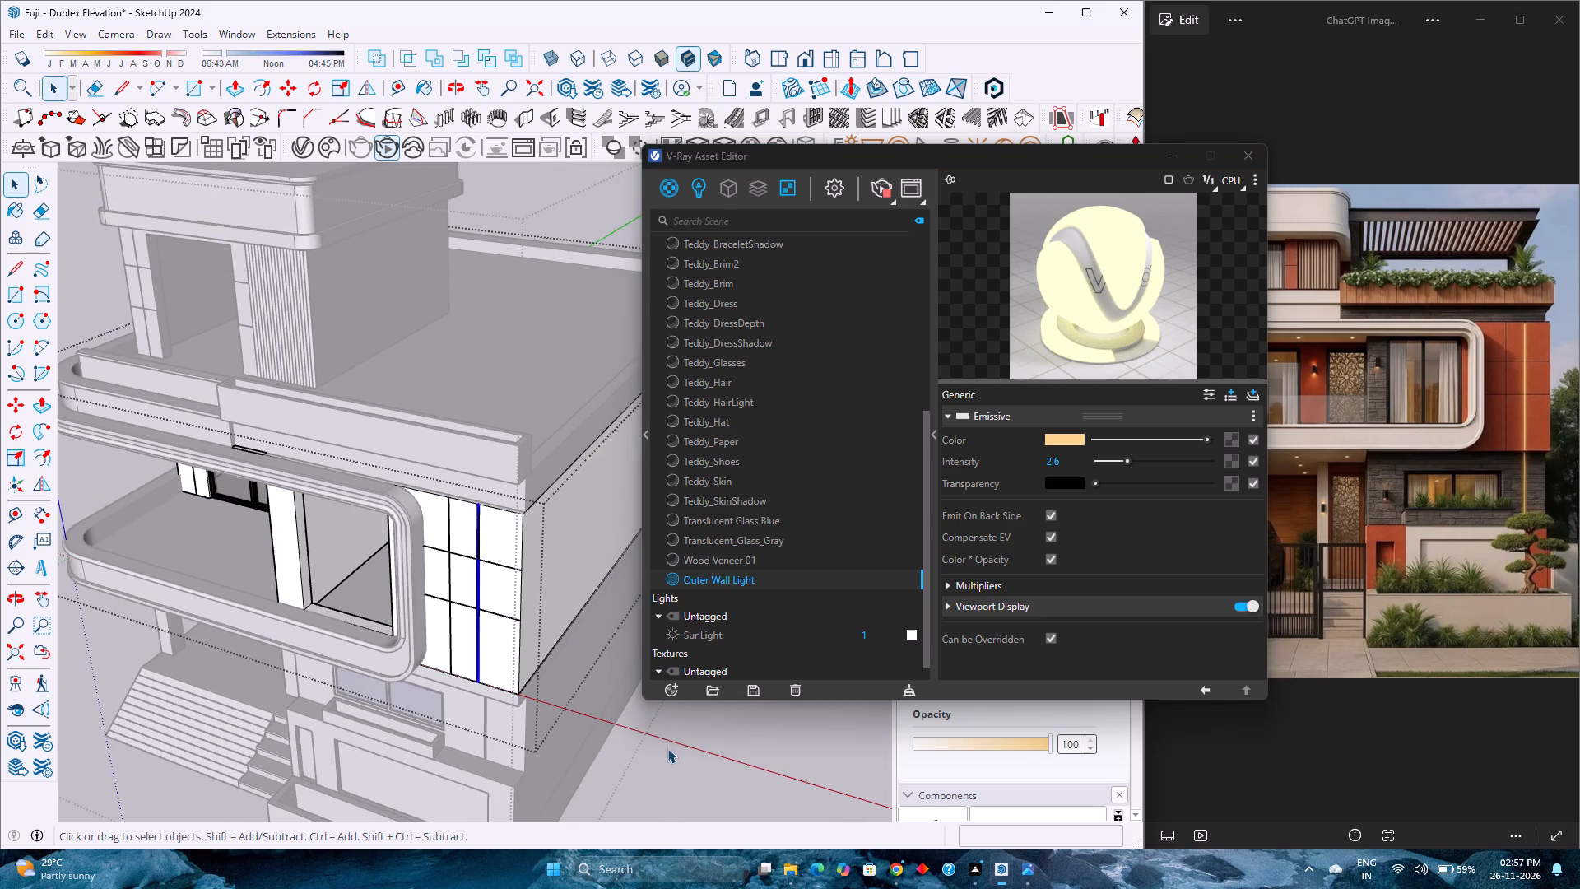
Apply the Outer Wall Light material to the narrow vertical strip on the ground-floor front wall beside the window.
{"action": "scroll", "coordinate": [528, 771], "scroll_direction": "up", "scroll_amount": 15}
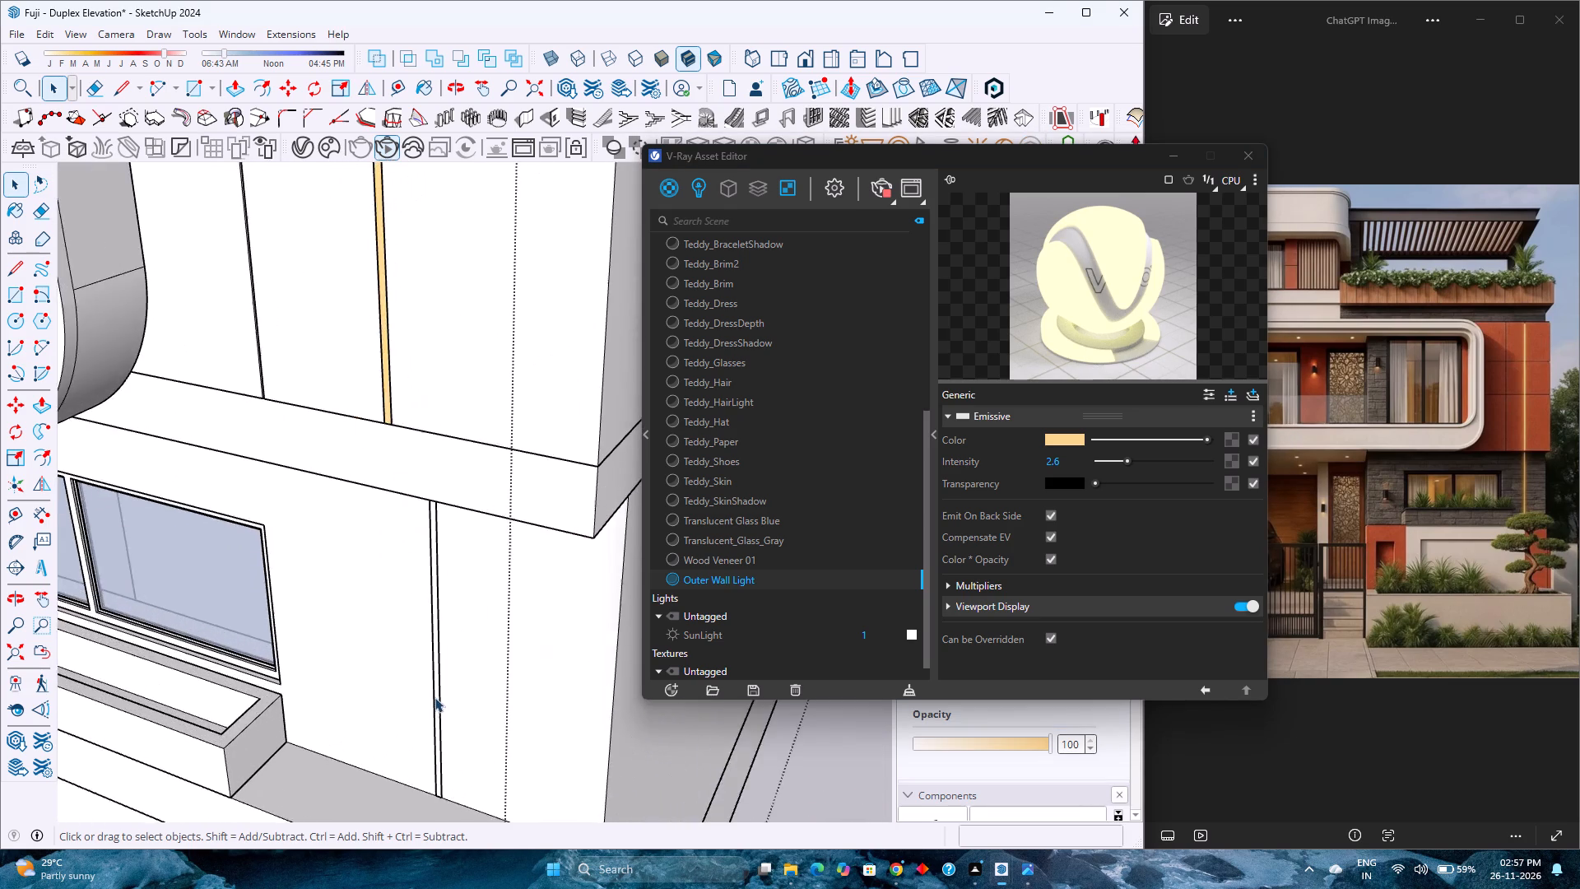
{"action": "scroll", "coordinate": [434, 697], "scroll_direction": "up", "scroll_amount": 14}
{"action": "left_click", "coordinate": [430, 676]}
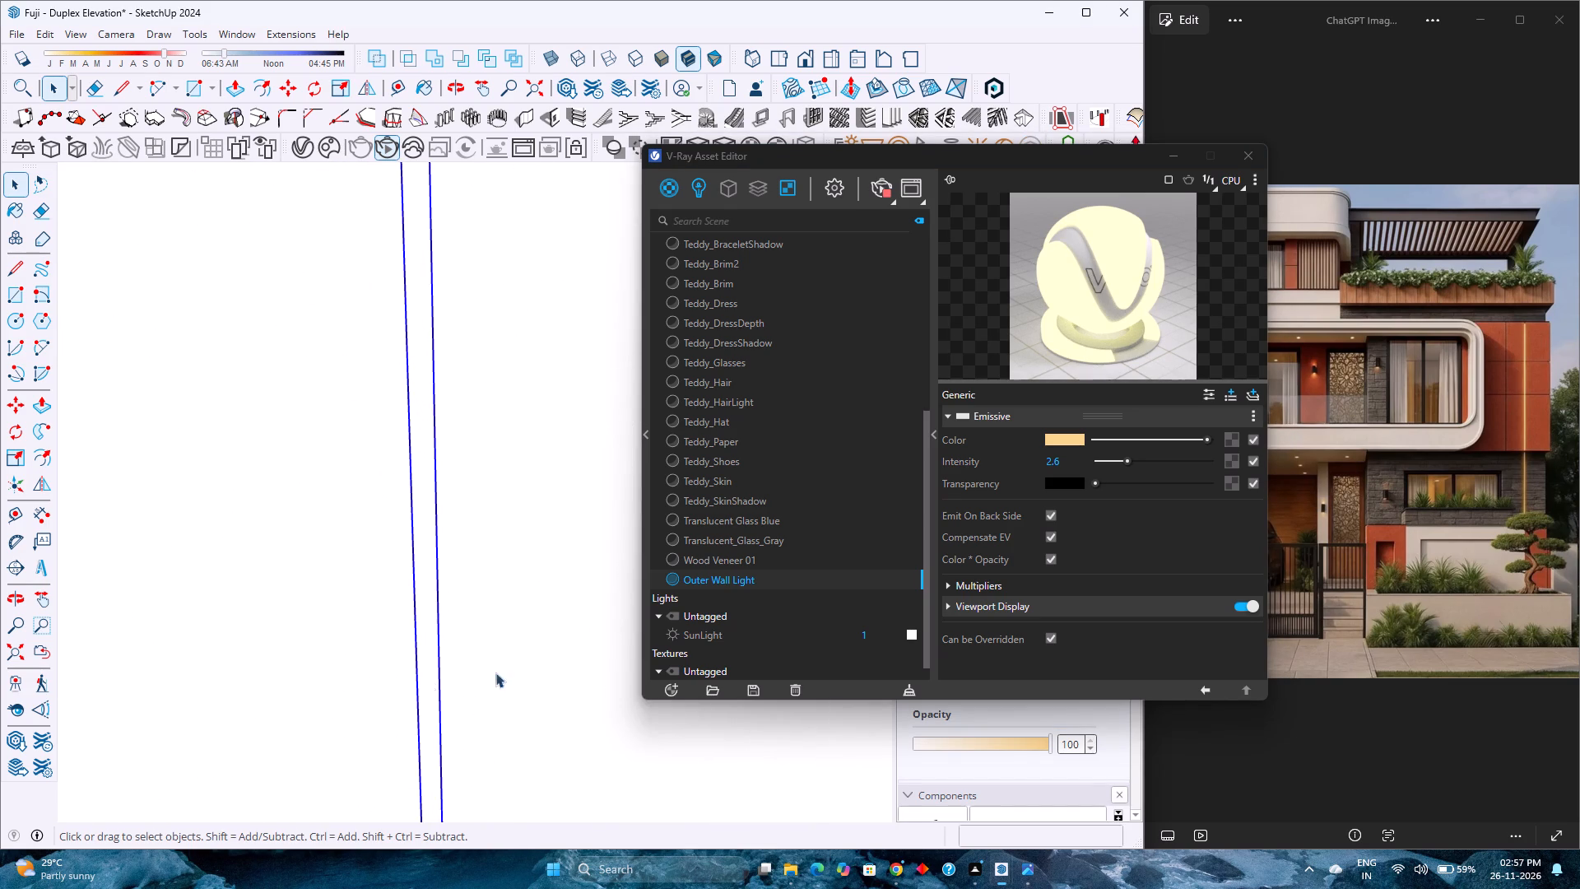
{"action": "double_click", "coordinate": [421, 605]}
{"action": "left_click", "coordinate": [427, 603]}
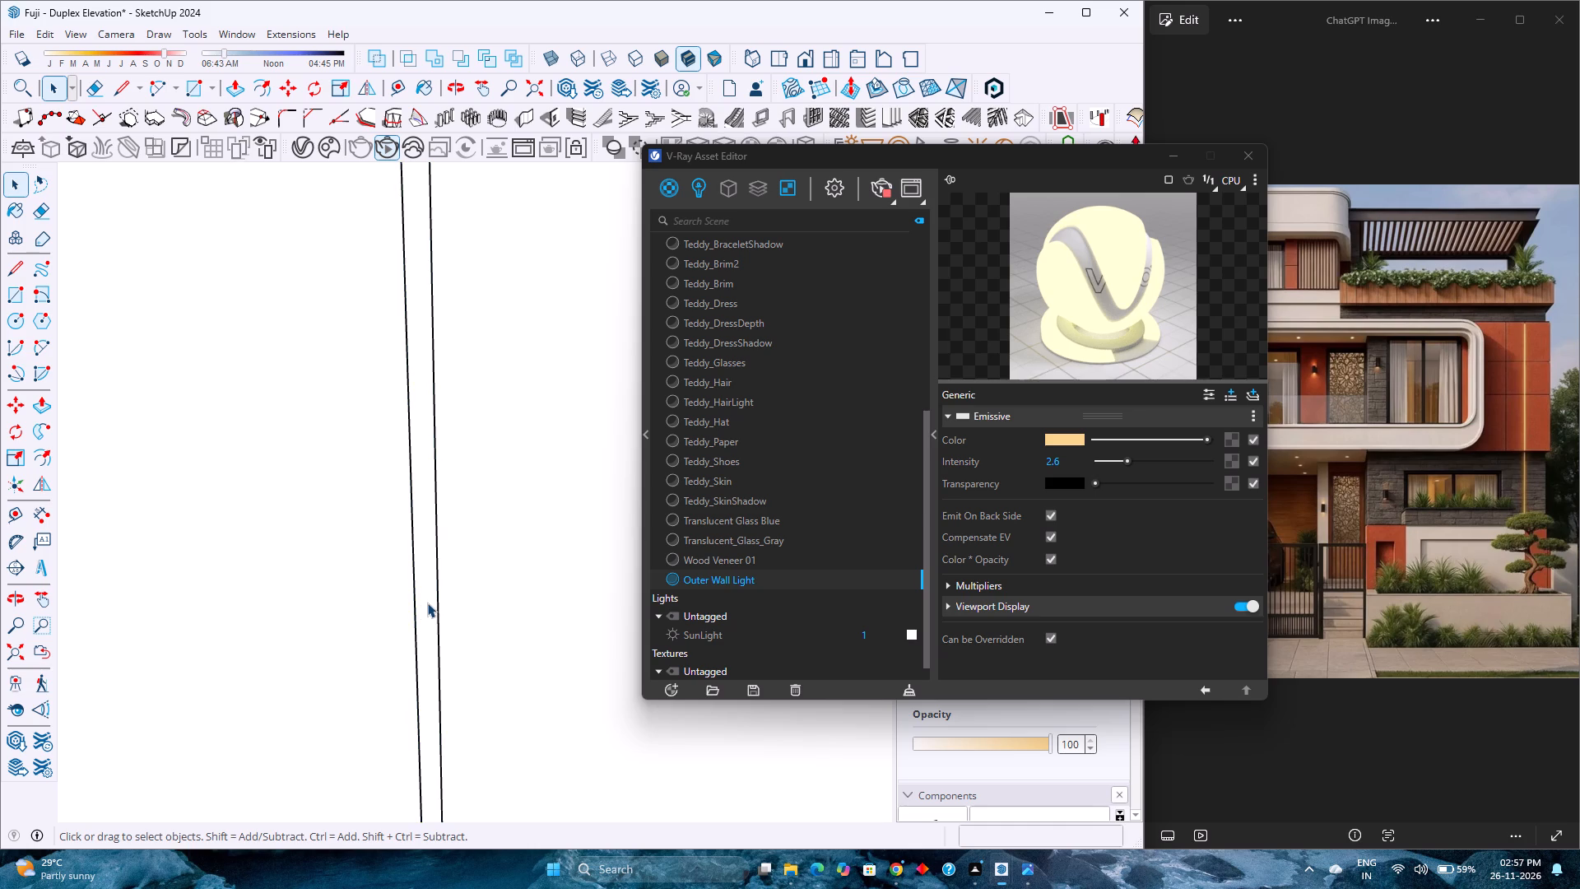
{"action": "scroll", "coordinate": [431, 602], "scroll_direction": "down", "scroll_amount": 13}
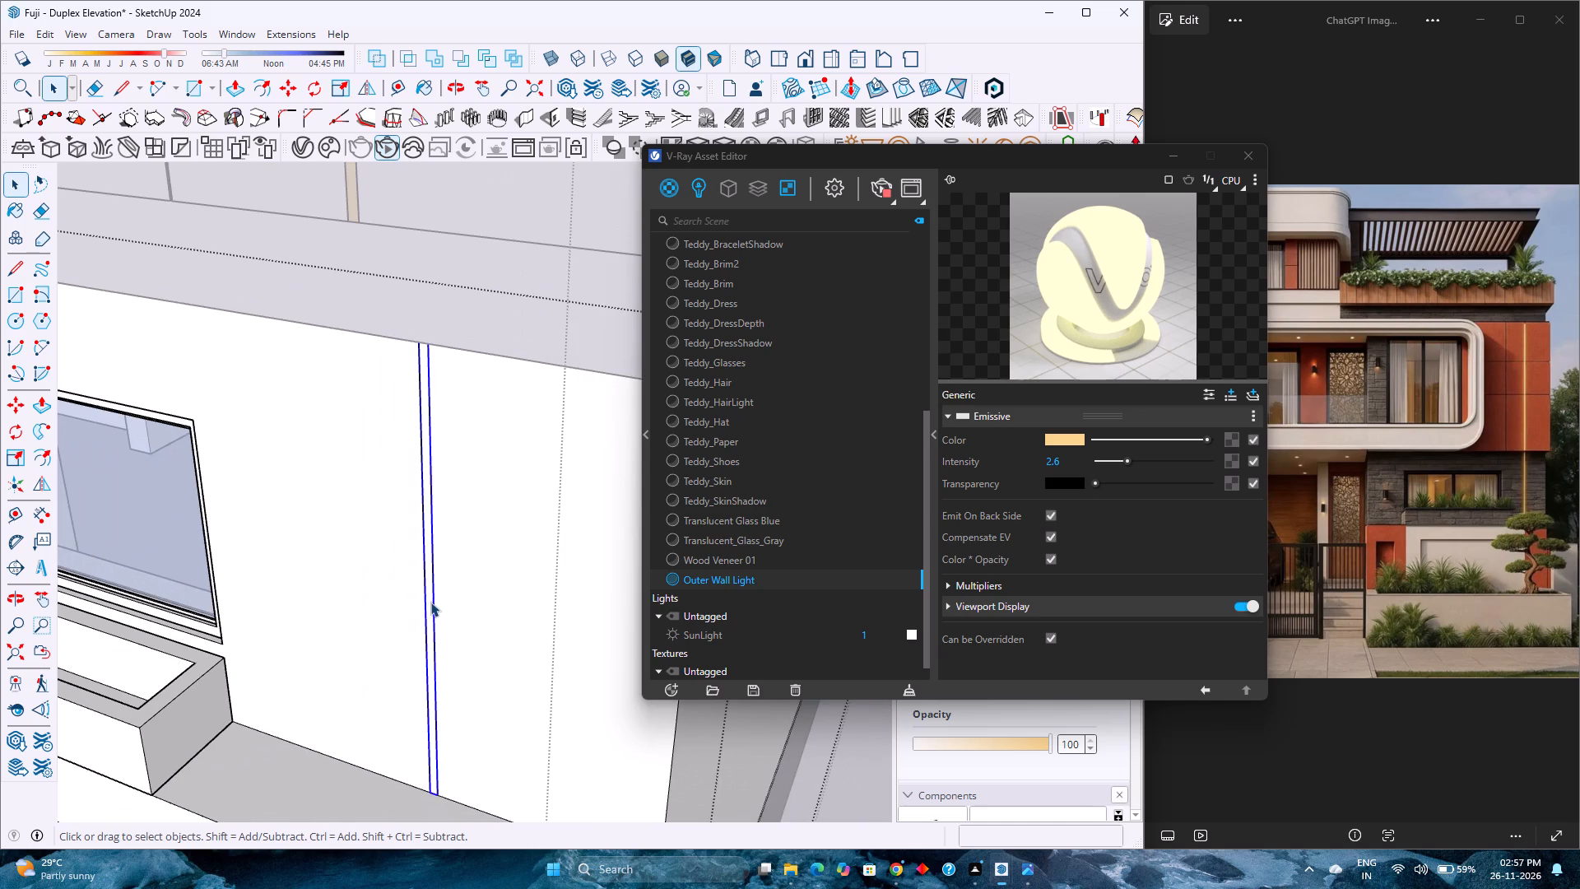
{"action": "right_click", "coordinate": [757, 581]}
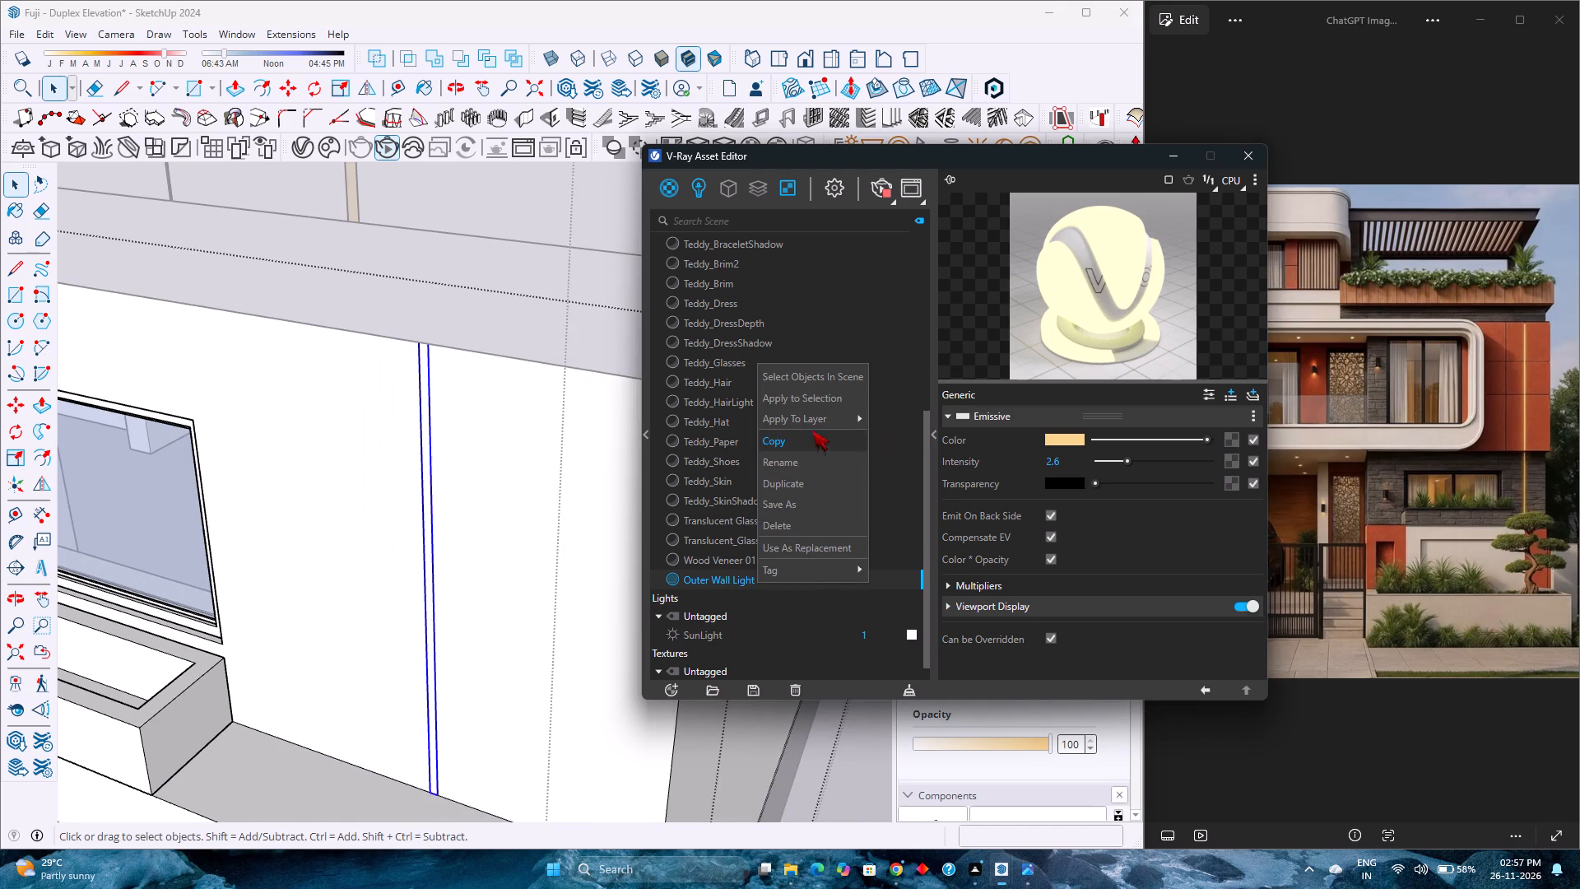
{"action": "left_click", "coordinate": [804, 398]}
{"action": "scroll", "coordinate": [442, 659], "scroll_direction": "down", "scroll_amount": 6}
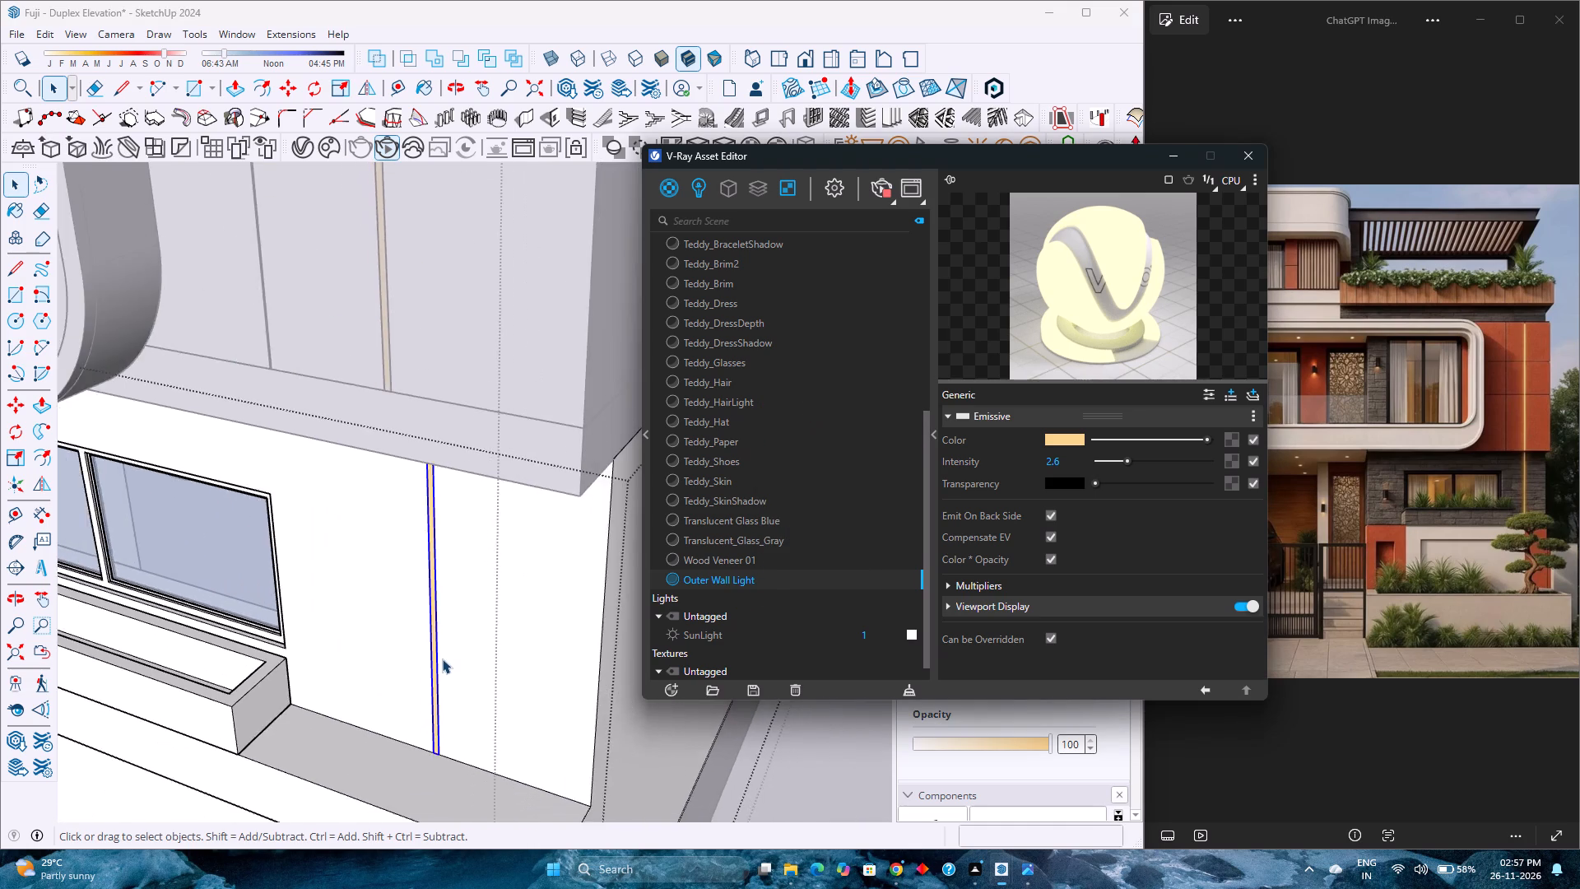
{"action": "scroll", "coordinate": [442, 659], "scroll_direction": "down", "scroll_amount": 12}
{"action": "scroll", "coordinate": [396, 726], "scroll_direction": "down", "scroll_amount": 12}
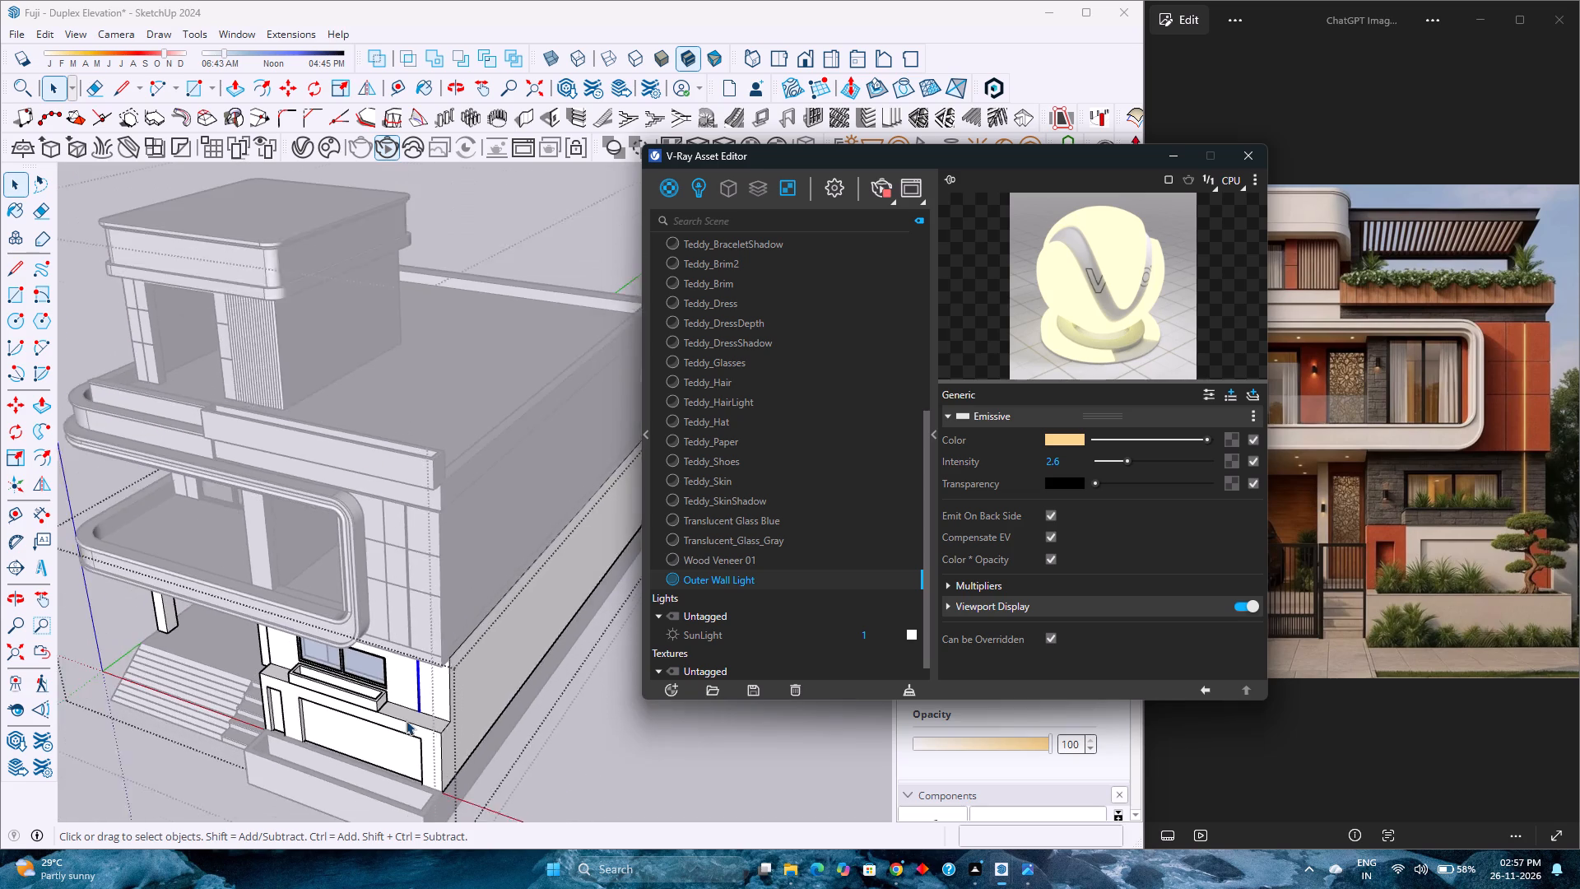
{"action": "left_click", "coordinate": [649, 776]}
Restart the V-Ray interactive render from the zoomed-to-fit Front view and inspect the two wall light strips up close.
{"action": "scroll", "coordinate": [390, 688], "scroll_direction": "up", "scroll_amount": 2}
{"action": "middle_click_drag", "start_coordinate": [391, 684], "coordinate": [475, 579]}
{"action": "middle_click", "coordinate": [475, 579]}
{"action": "middle_click", "coordinate": [475, 579]}
{"action": "scroll", "coordinate": [475, 579], "scroll_direction": "down", "scroll_amount": 4}
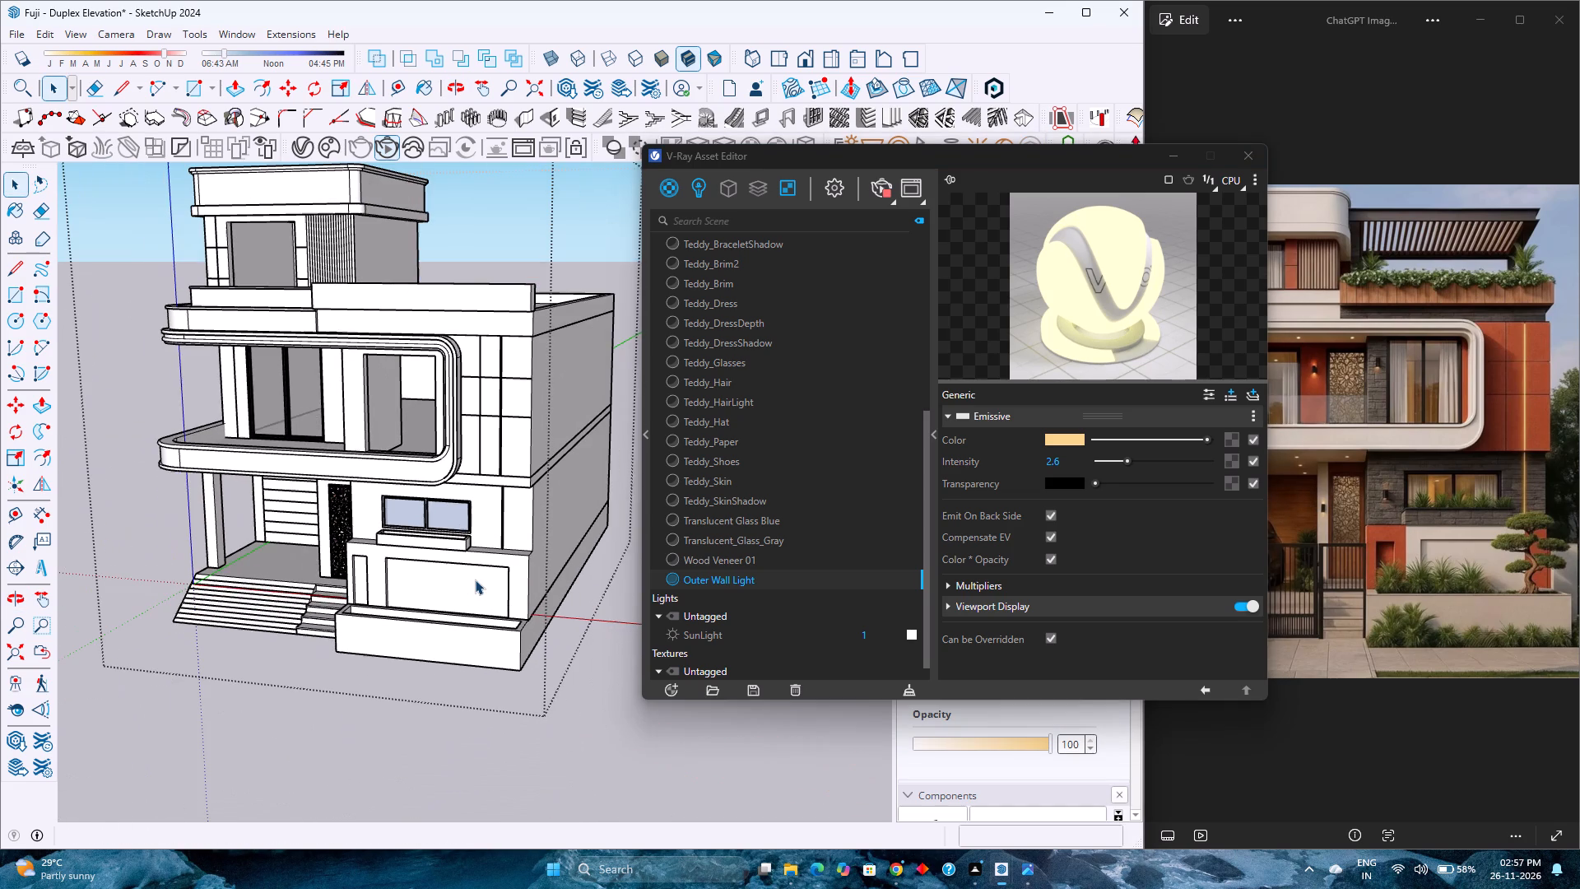
{"action": "left_click", "coordinate": [806, 51]}
{"action": "left_click", "coordinate": [20, 654]}
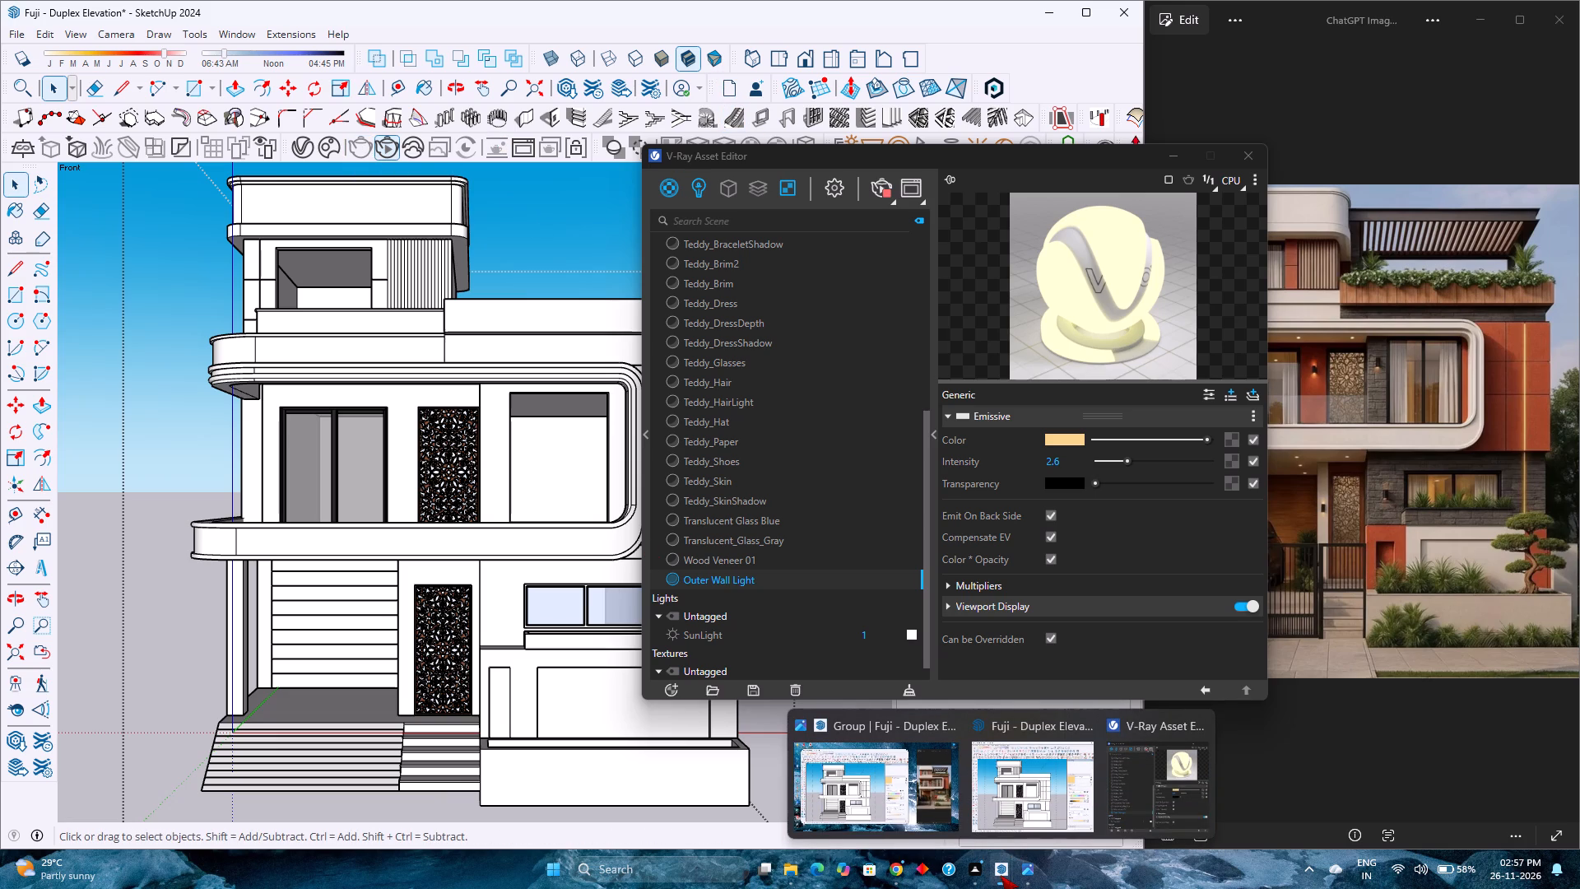
{"action": "left_click", "coordinate": [397, 150]}
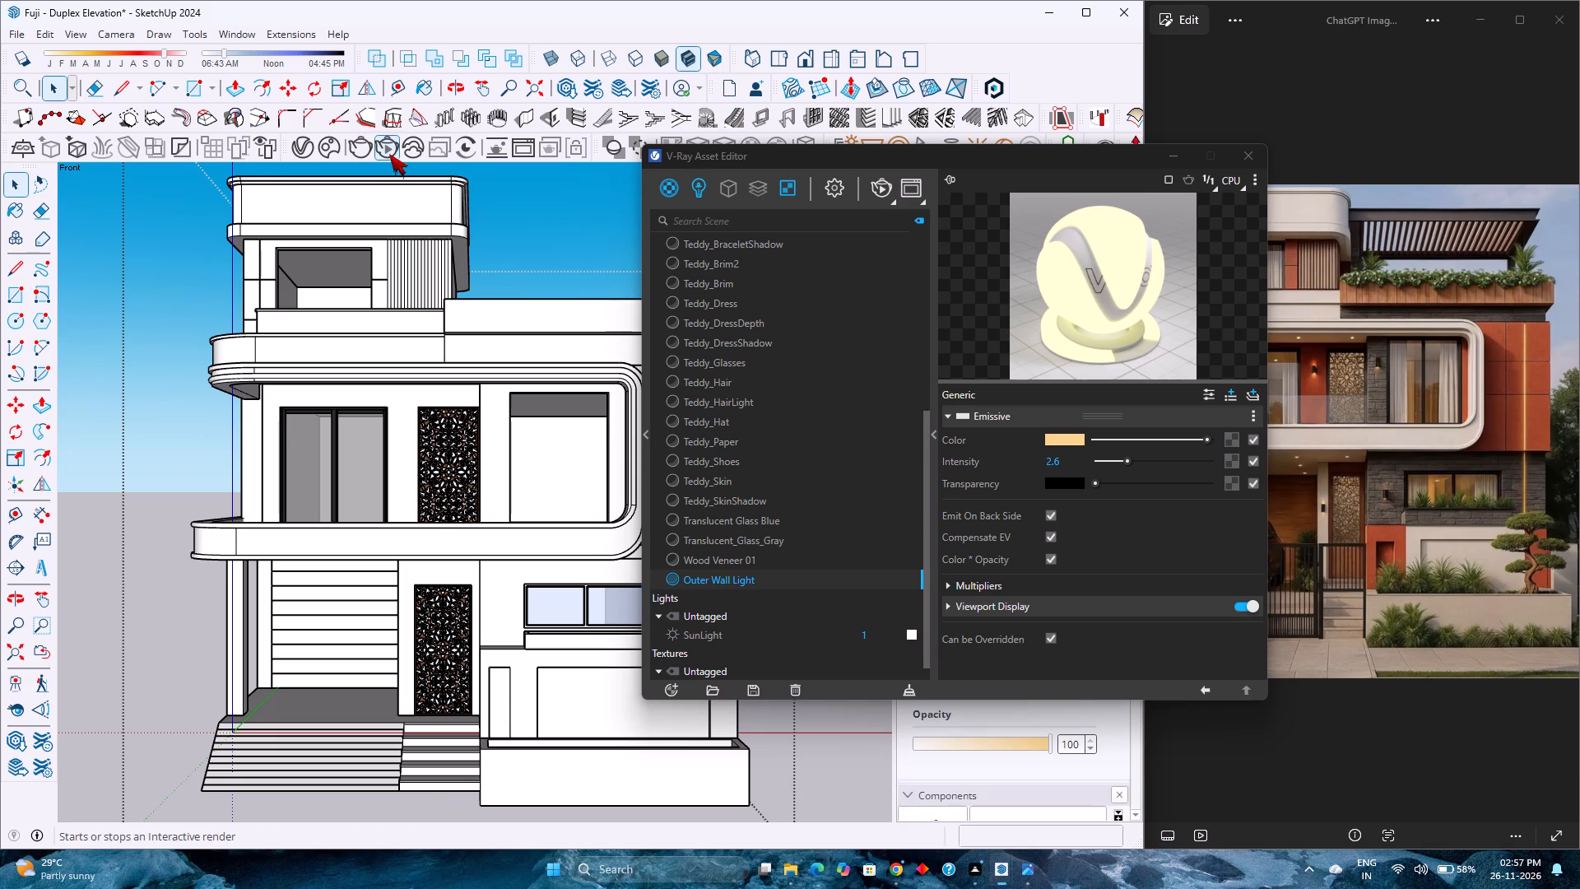
{"action": "left_click", "coordinate": [389, 154]}
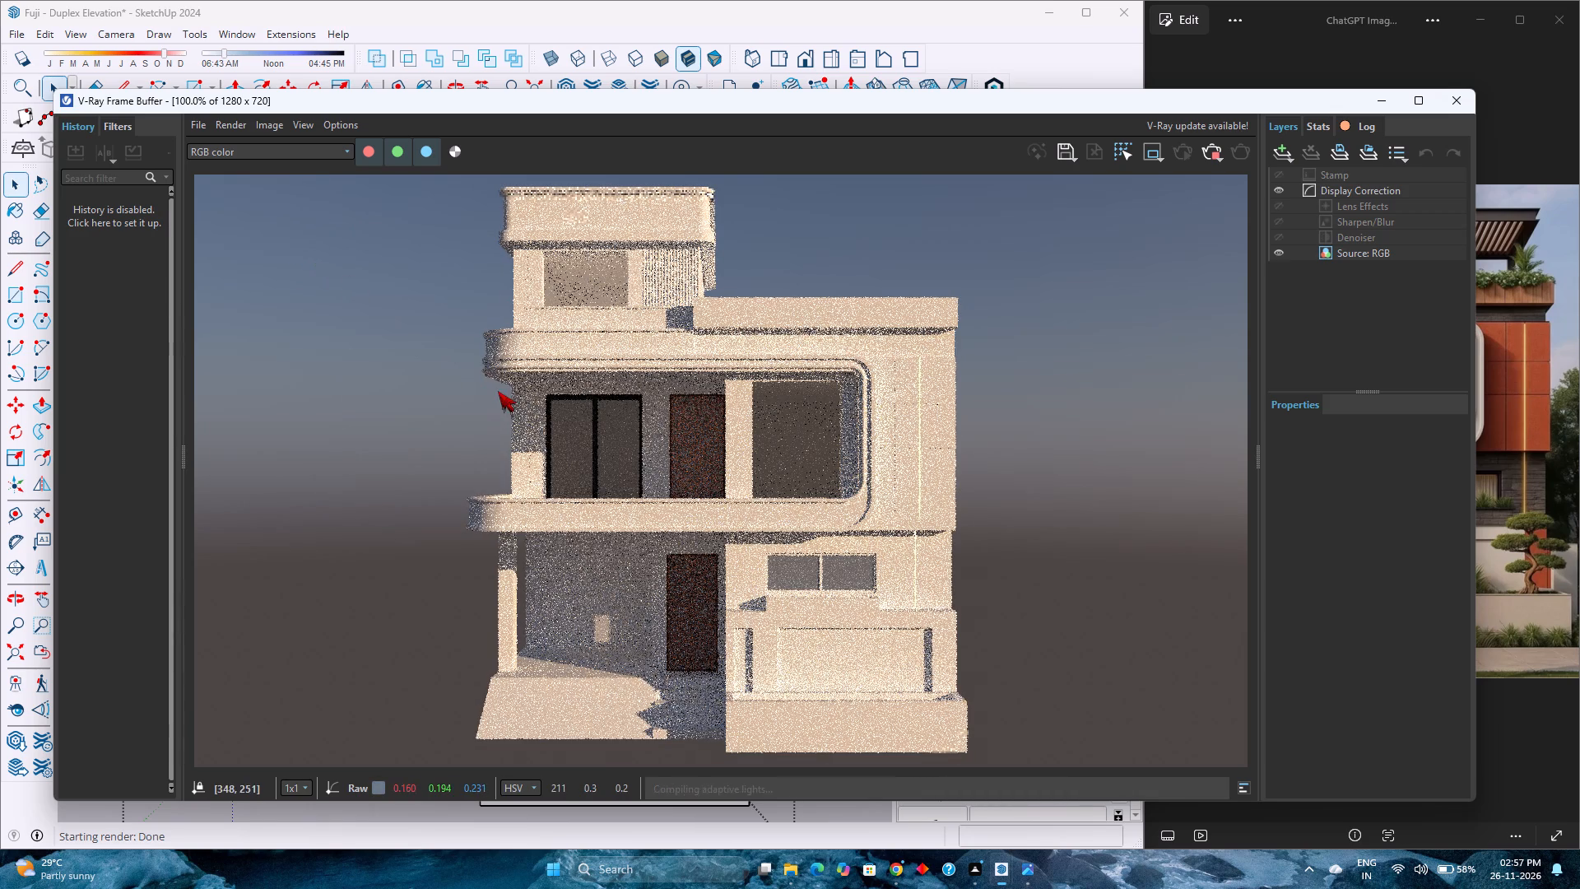
{"action": "scroll", "coordinate": [909, 547], "scroll_direction": "up", "scroll_amount": 2}
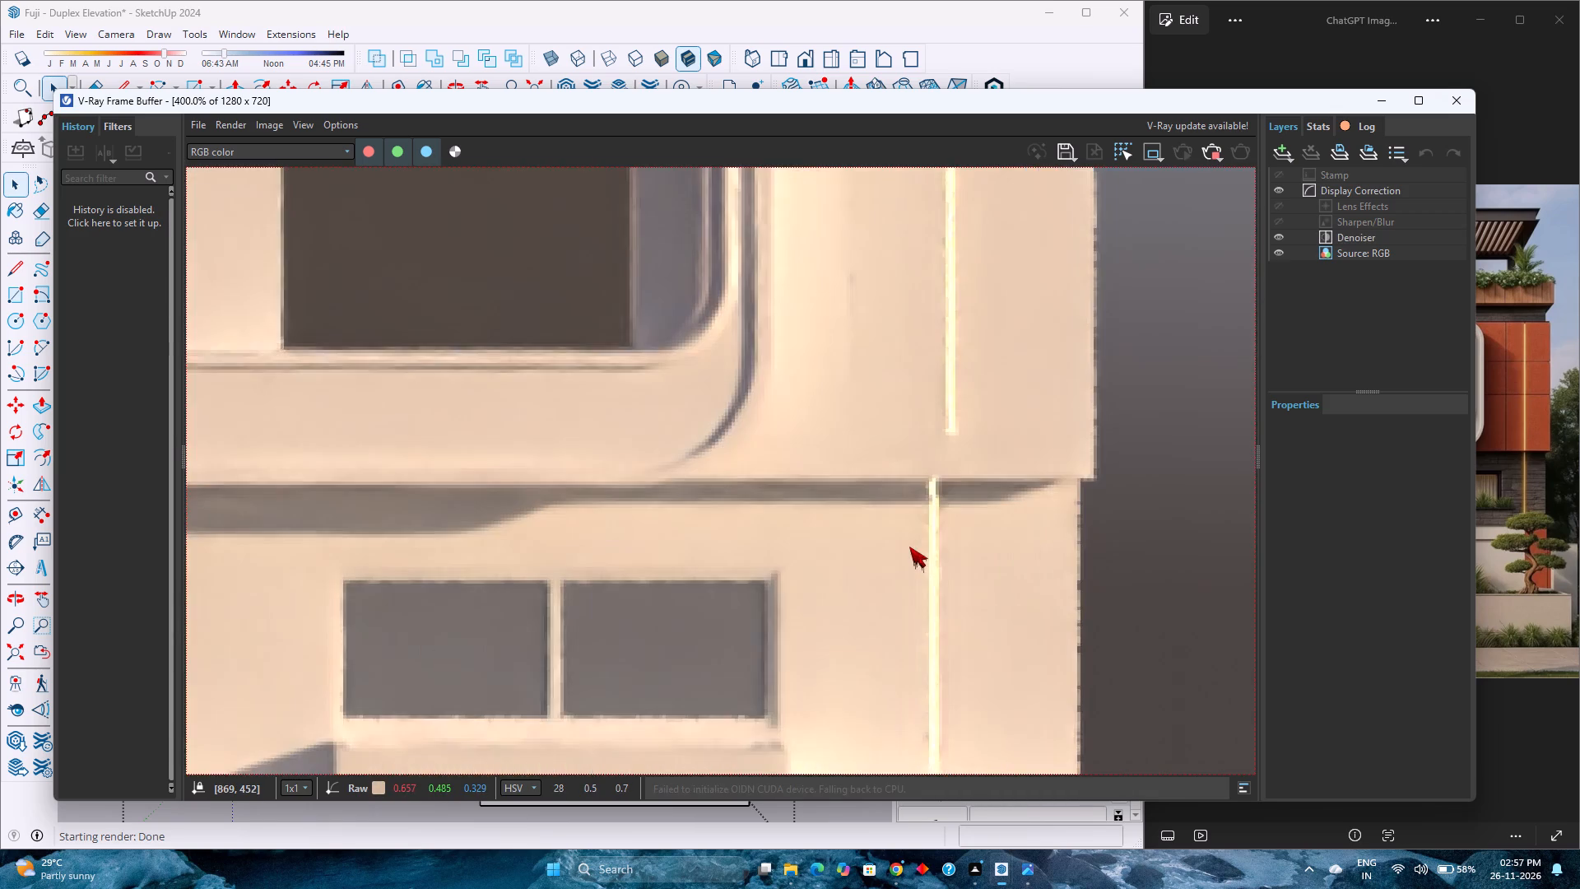
{"action": "scroll", "coordinate": [909, 547], "scroll_direction": "down", "scroll_amount": 2}
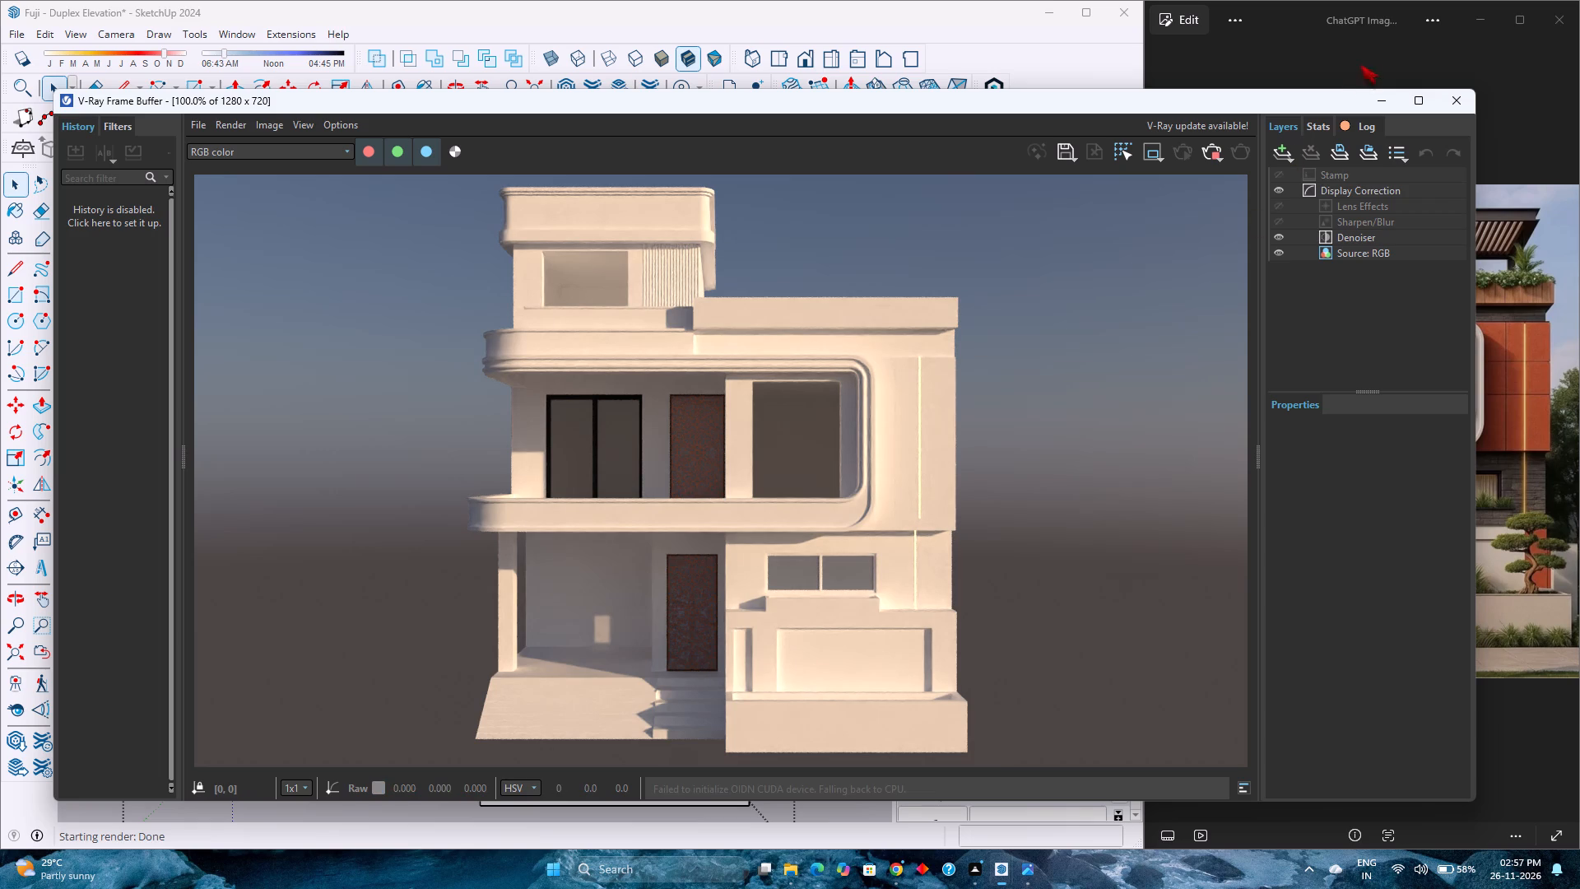
{"action": "left_click", "coordinate": [1385, 104]}
Examine the upper-floor balcony's black-framed glass door up close, around its lower frame corner and the adjoining wall.
{"action": "scroll", "coordinate": [328, 480], "scroll_direction": "up", "scroll_amount": 5}
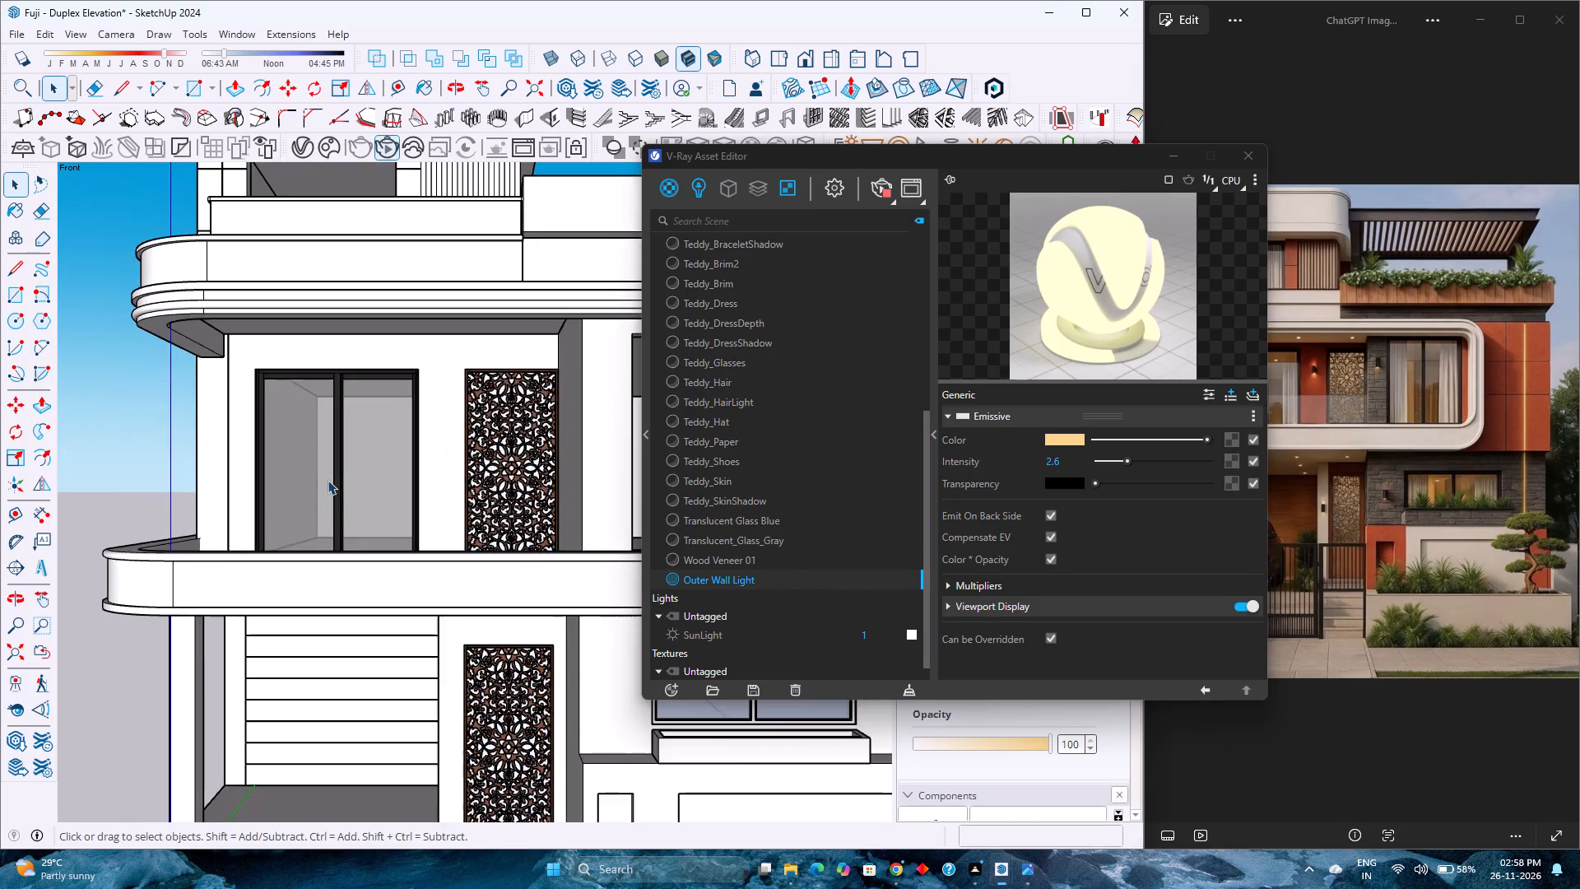
{"action": "middle_click_drag", "start_coordinate": [330, 482], "coordinate": [360, 548]}
{"action": "middle_click_drag", "start_coordinate": [360, 556], "coordinate": [363, 566]}
{"action": "middle_click", "coordinate": [363, 566]}
{"action": "scroll", "coordinate": [379, 760], "scroll_direction": "up", "scroll_amount": 4}
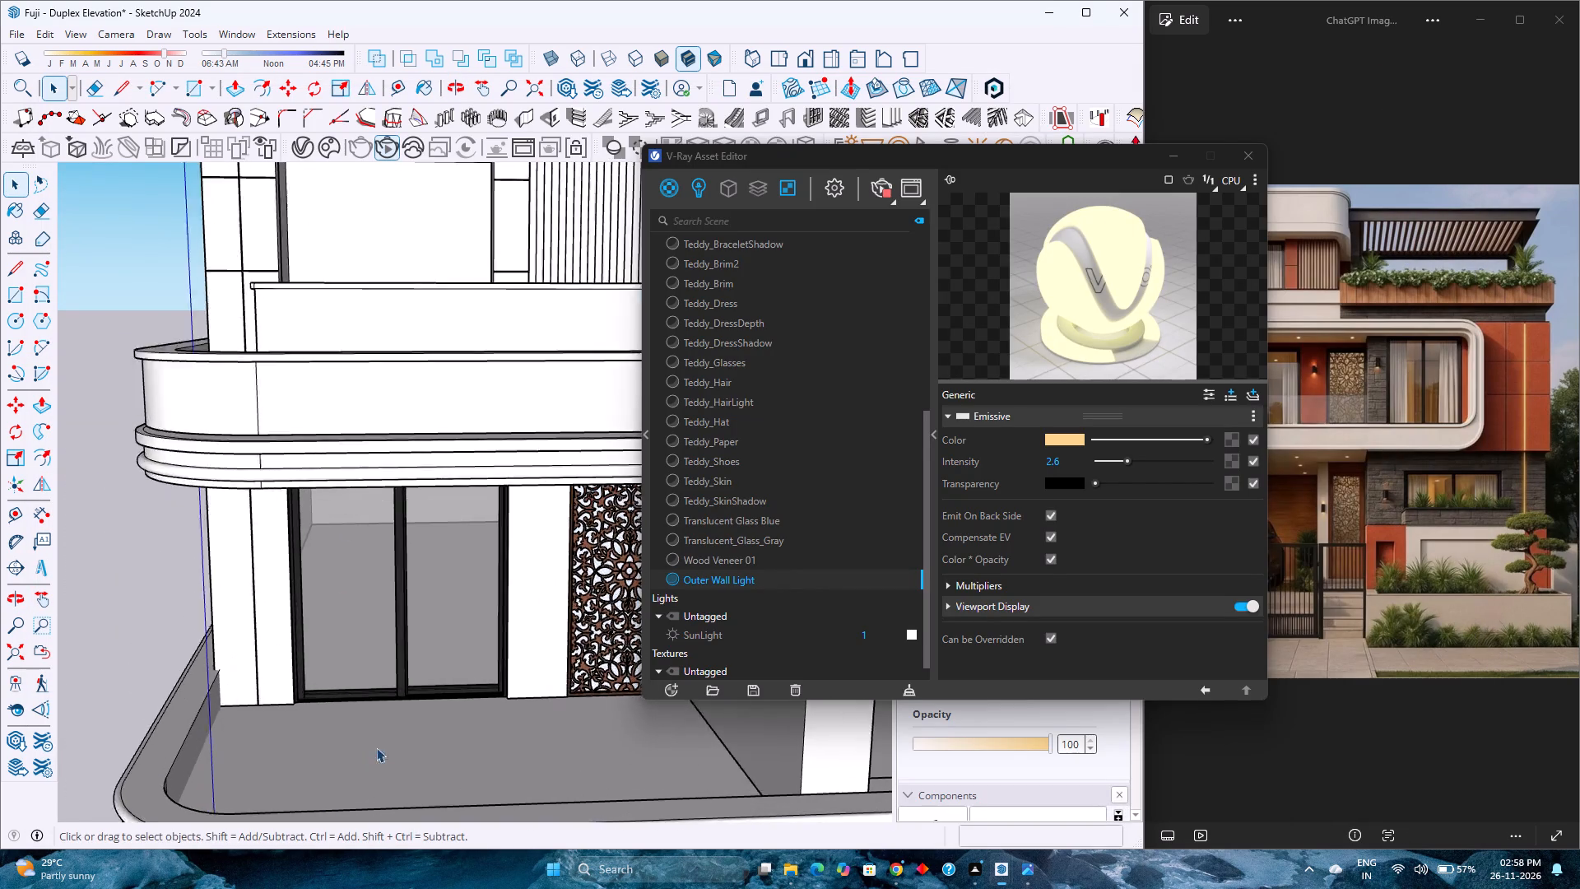
{"action": "scroll", "coordinate": [334, 673], "scroll_direction": "up", "scroll_amount": 15}
{"action": "middle_click_drag", "start_coordinate": [332, 683], "coordinate": [74, 766]}
{"action": "middle_click", "coordinate": [74, 766]}
{"action": "scroll", "coordinate": [235, 703], "scroll_direction": "up", "scroll_amount": 20}
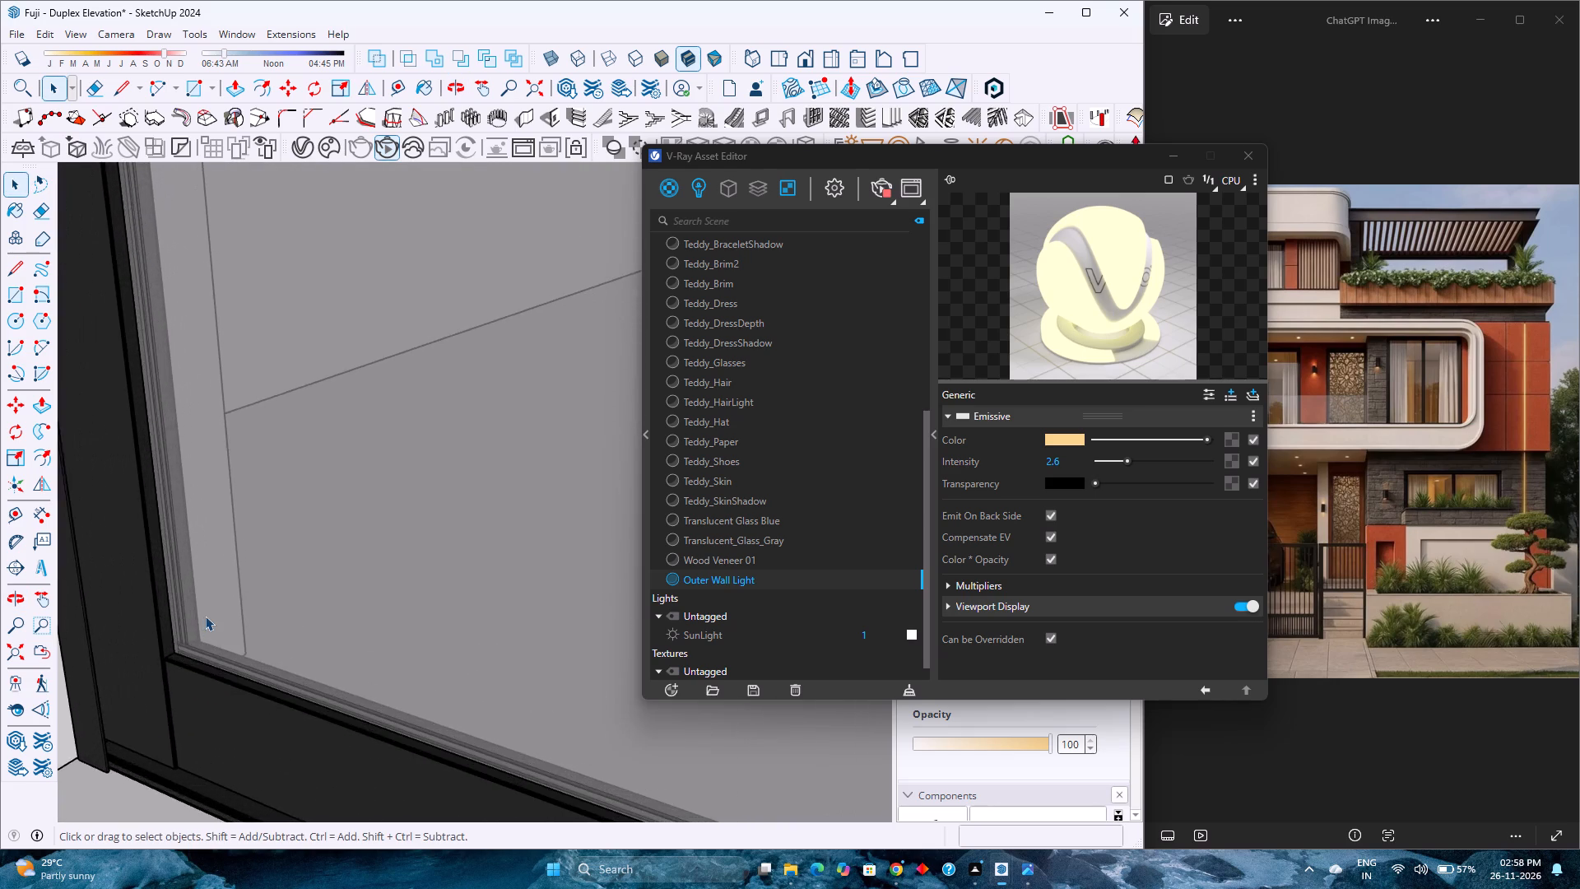
{"action": "scroll", "coordinate": [205, 616], "scroll_direction": "up", "scroll_amount": 13}
{"action": "middle_click_drag", "start_coordinate": [202, 639], "coordinate": [14, 682]}
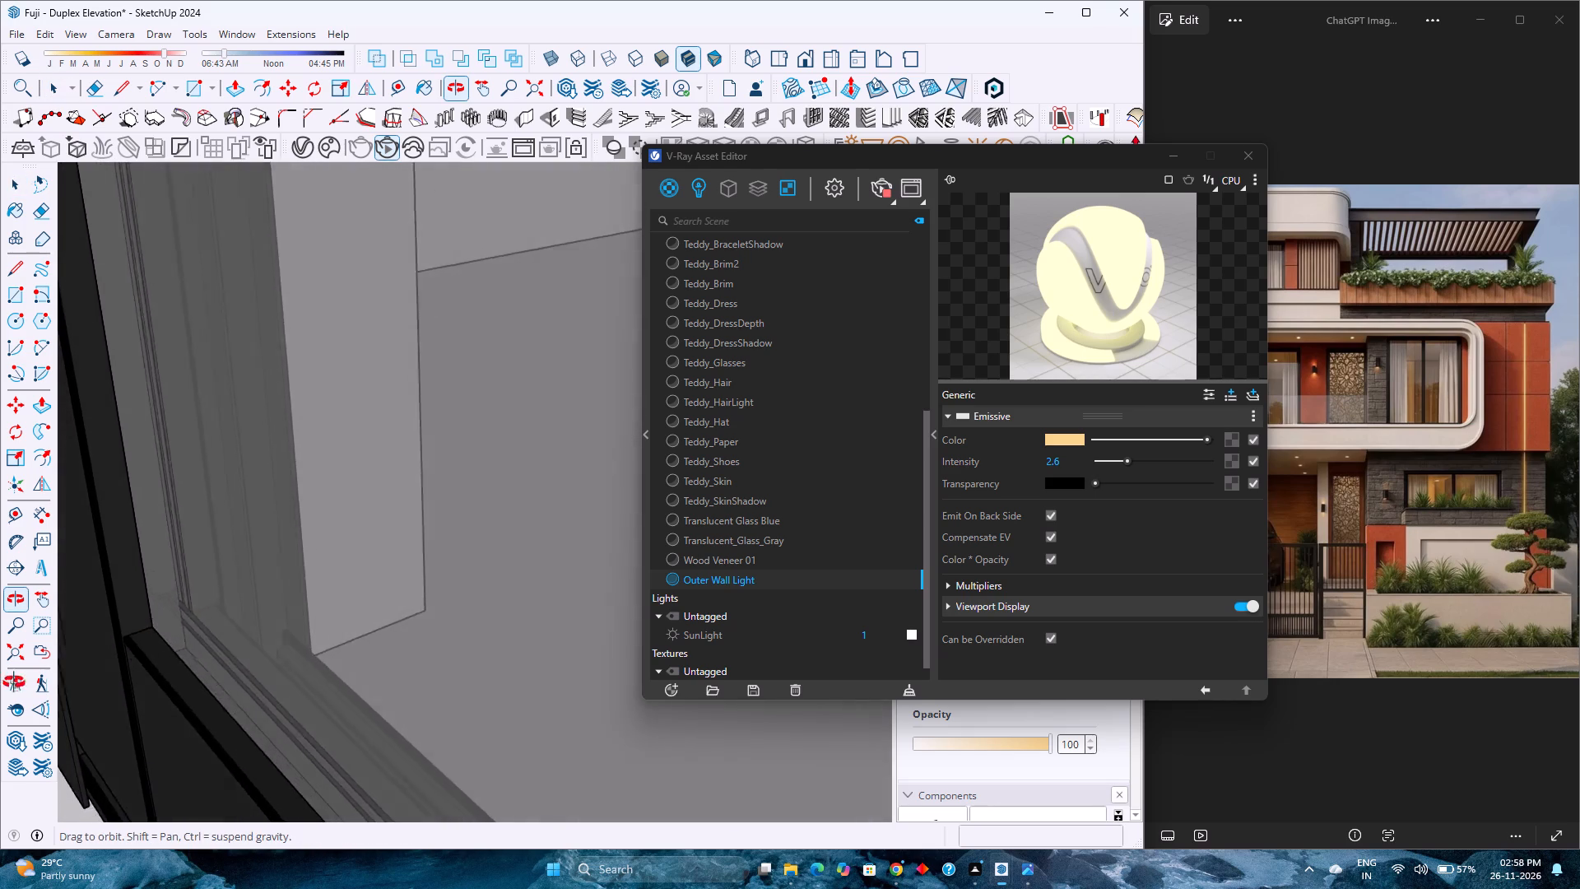
{"action": "middle_click_drag", "start_coordinate": [14, 682], "coordinate": [0, 687]}
{"action": "scroll", "coordinate": [318, 638], "scroll_direction": "up", "scroll_amount": 3}
{"action": "left_click", "coordinate": [318, 638]}
{"action": "middle_click_drag", "start_coordinate": [318, 638], "coordinate": [101, 652]}
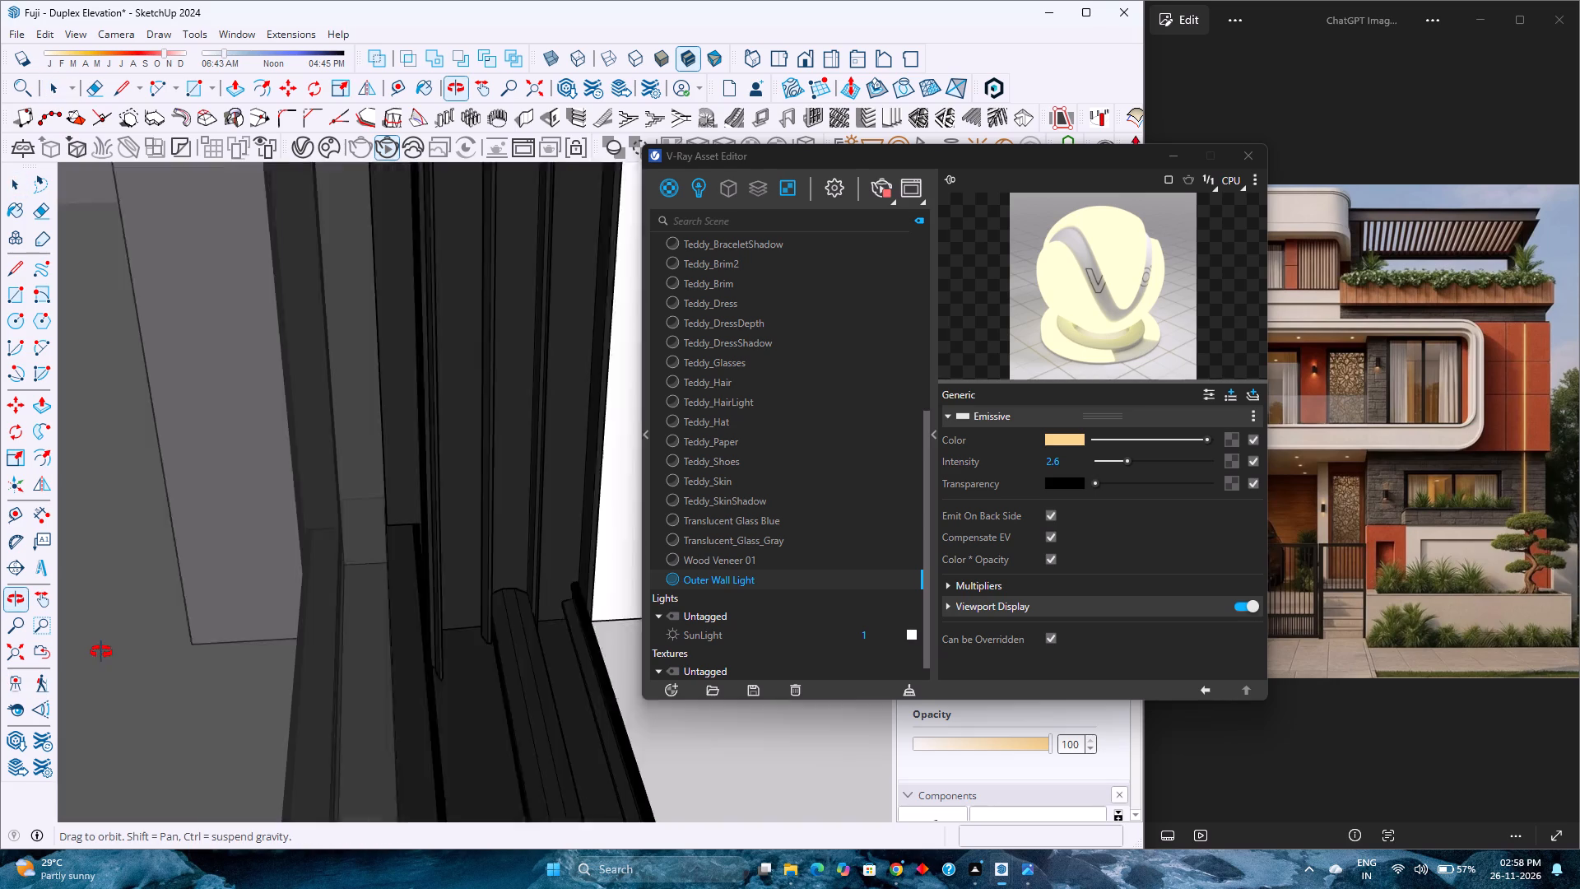
{"action": "middle_click_drag", "start_coordinate": [101, 652], "coordinate": [46, 621]}
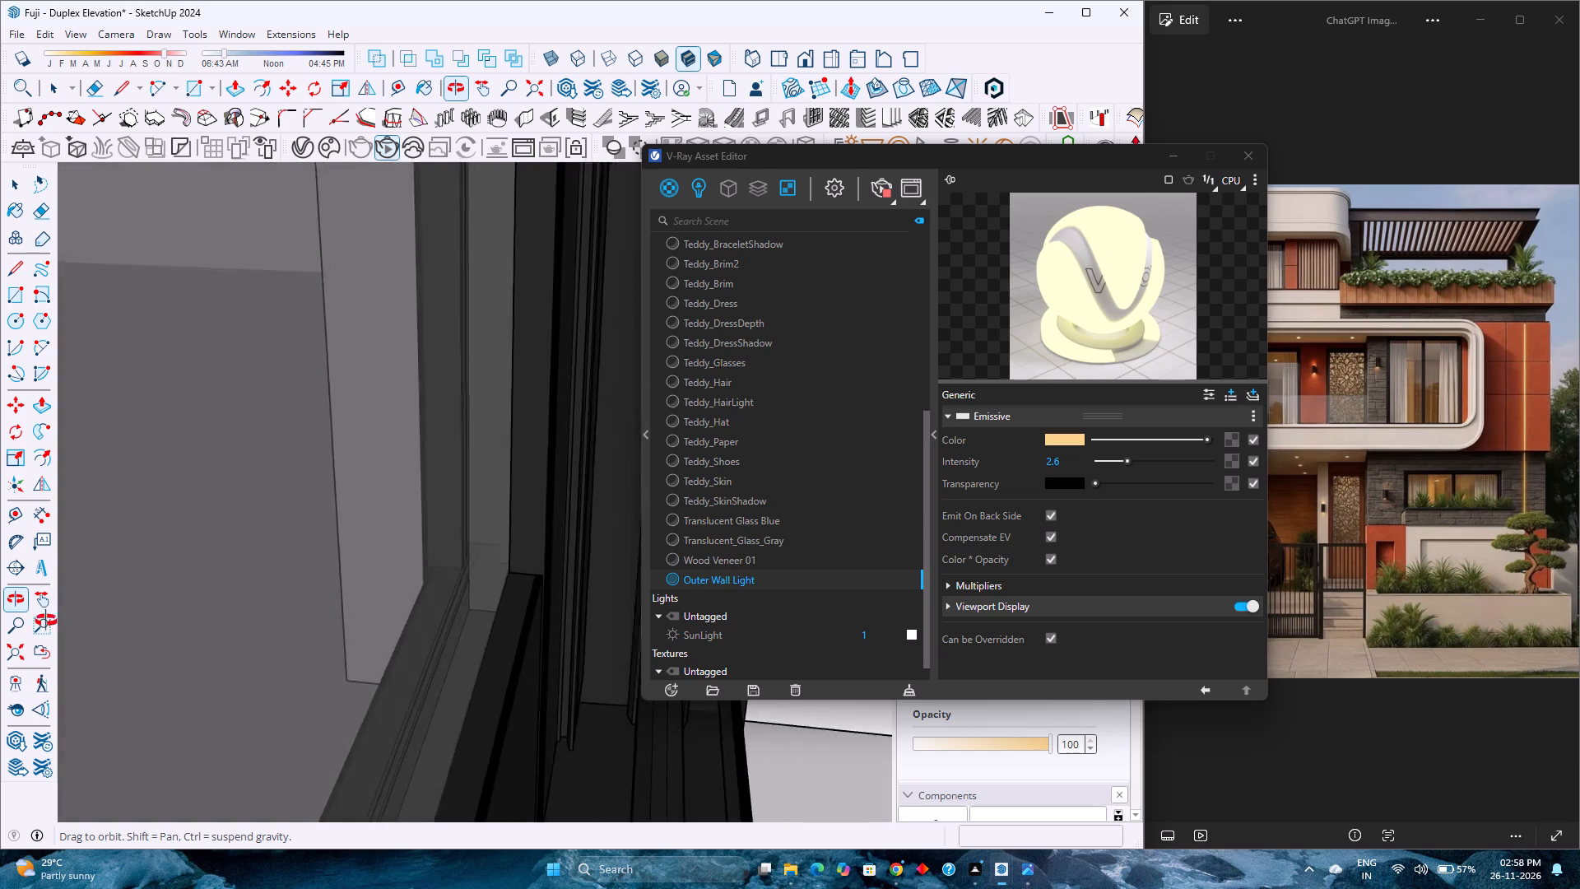
{"action": "middle_click_drag", "start_coordinate": [46, 621], "coordinate": [421, 632]}
{"action": "scroll", "coordinate": [373, 621], "scroll_direction": "down", "scroll_amount": 13}
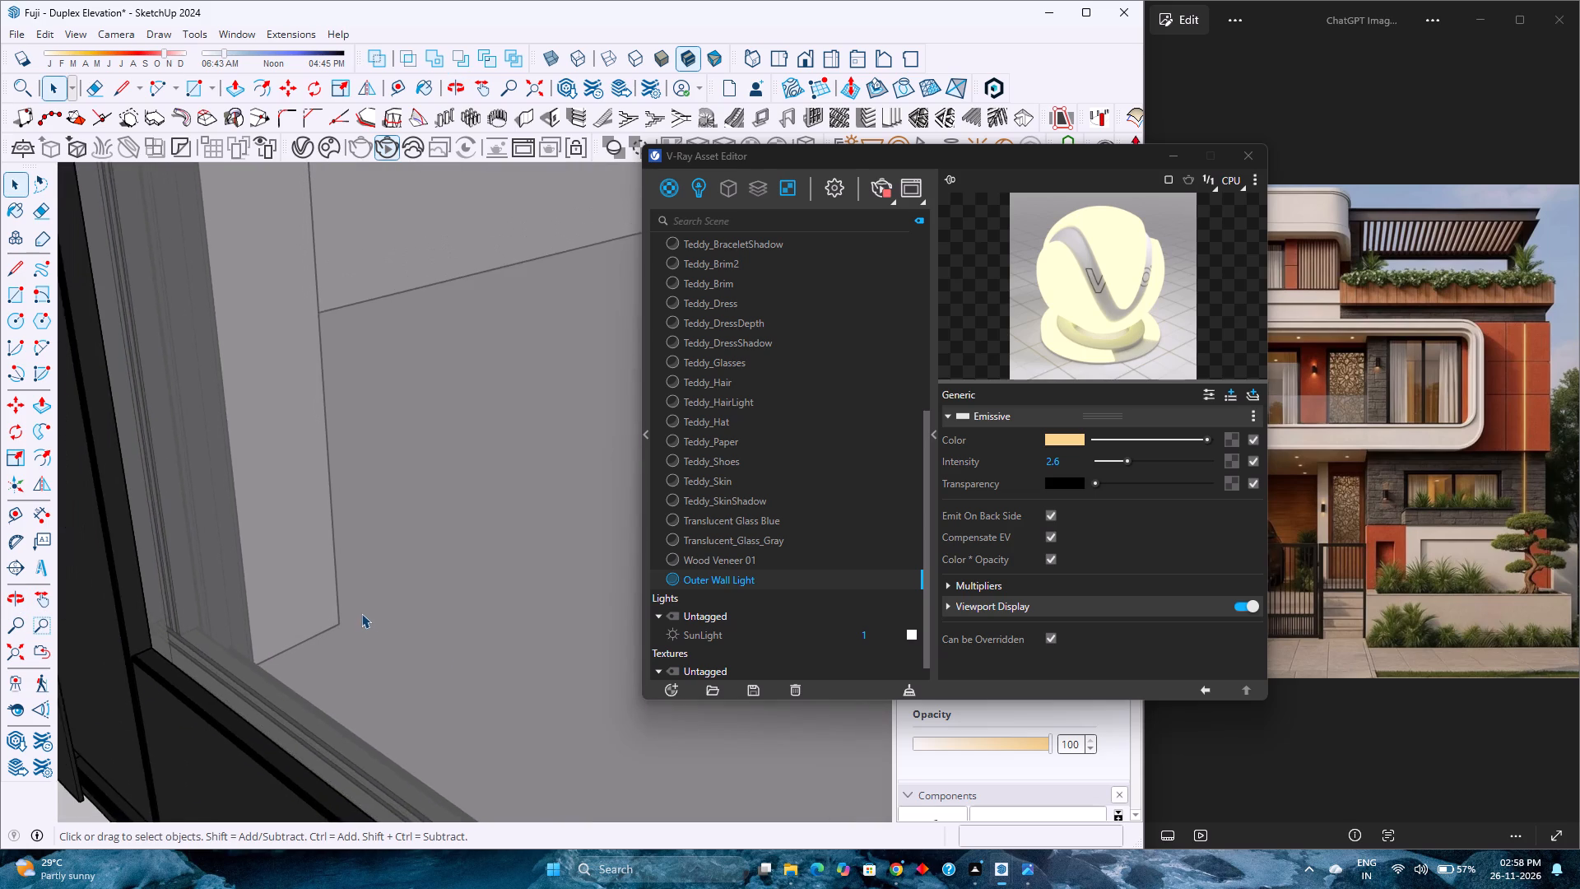
{"action": "scroll", "coordinate": [361, 613], "scroll_direction": "down", "scroll_amount": 15}
{"action": "scroll", "coordinate": [351, 595], "scroll_direction": "down", "scroll_amount": 8}
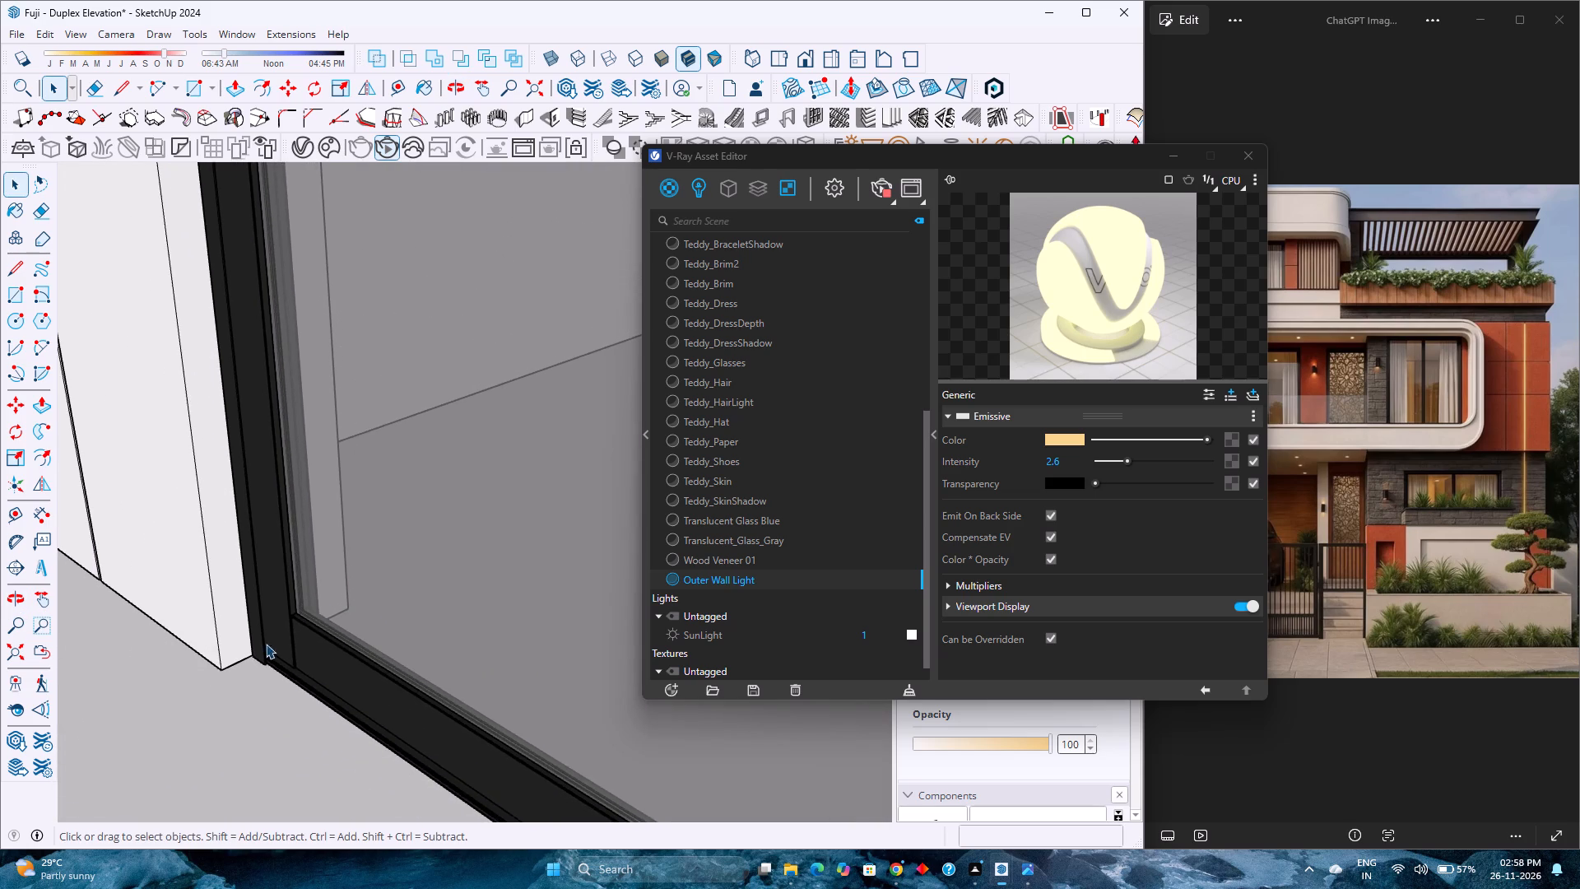
Copy the black-framed glass door from its lower wall corner to the matching lower corner of the opening inside the rounded balcony frame.
{"action": "left_click", "coordinate": [320, 619]}
{"action": "double_click", "coordinate": [320, 619]}
{"action": "left_click", "coordinate": [310, 635]}
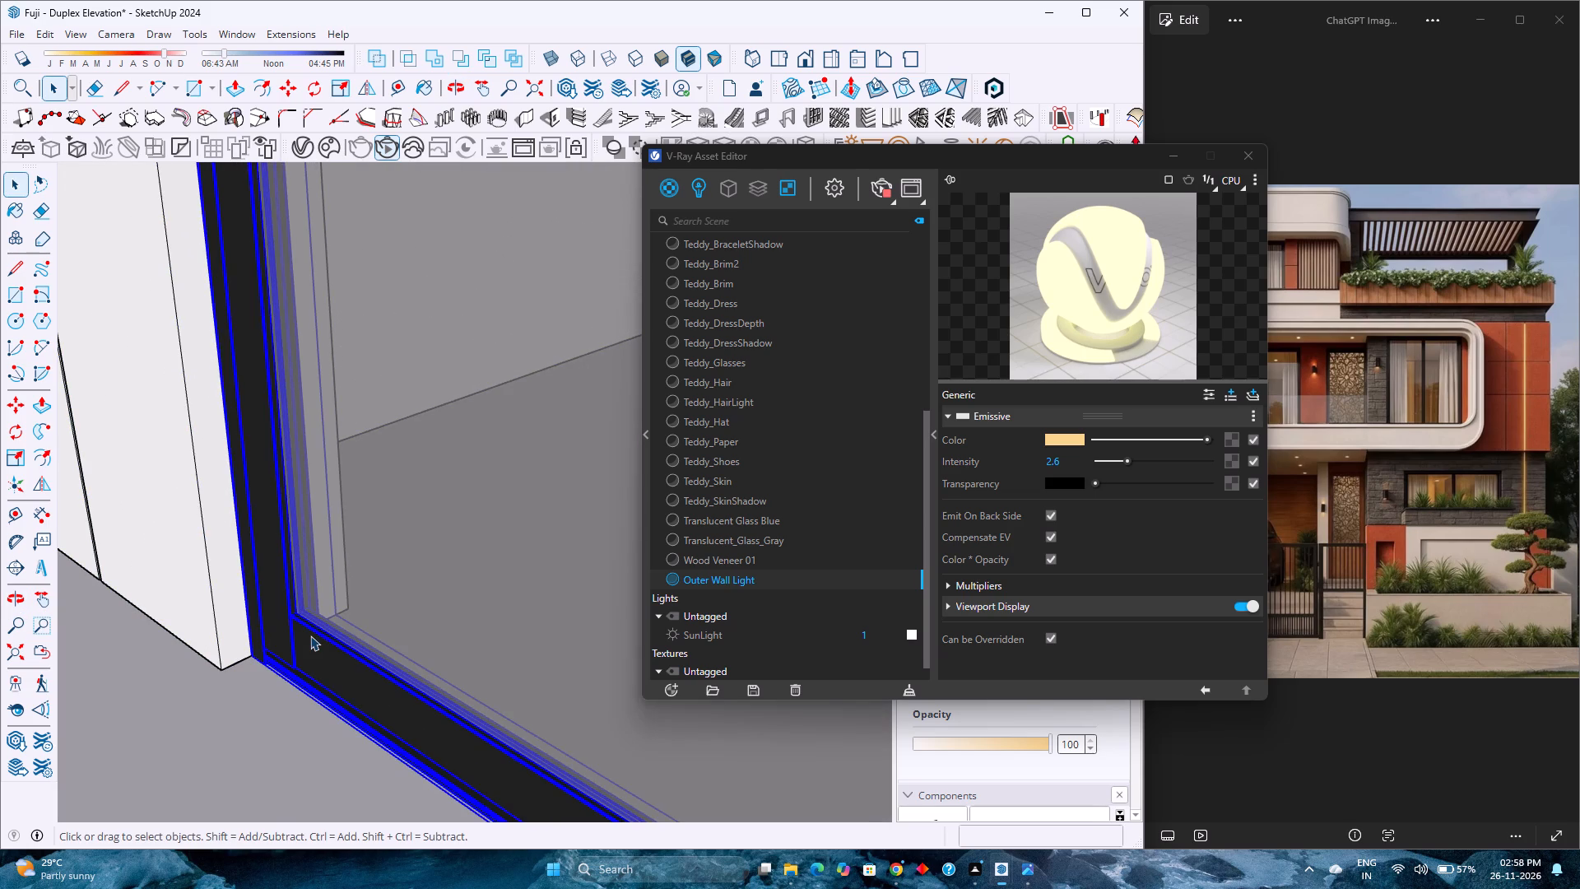
{"action": "key", "text": "ctrl+c"}
{"action": "scroll", "coordinate": [310, 635], "scroll_direction": "down", "scroll_amount": 4}
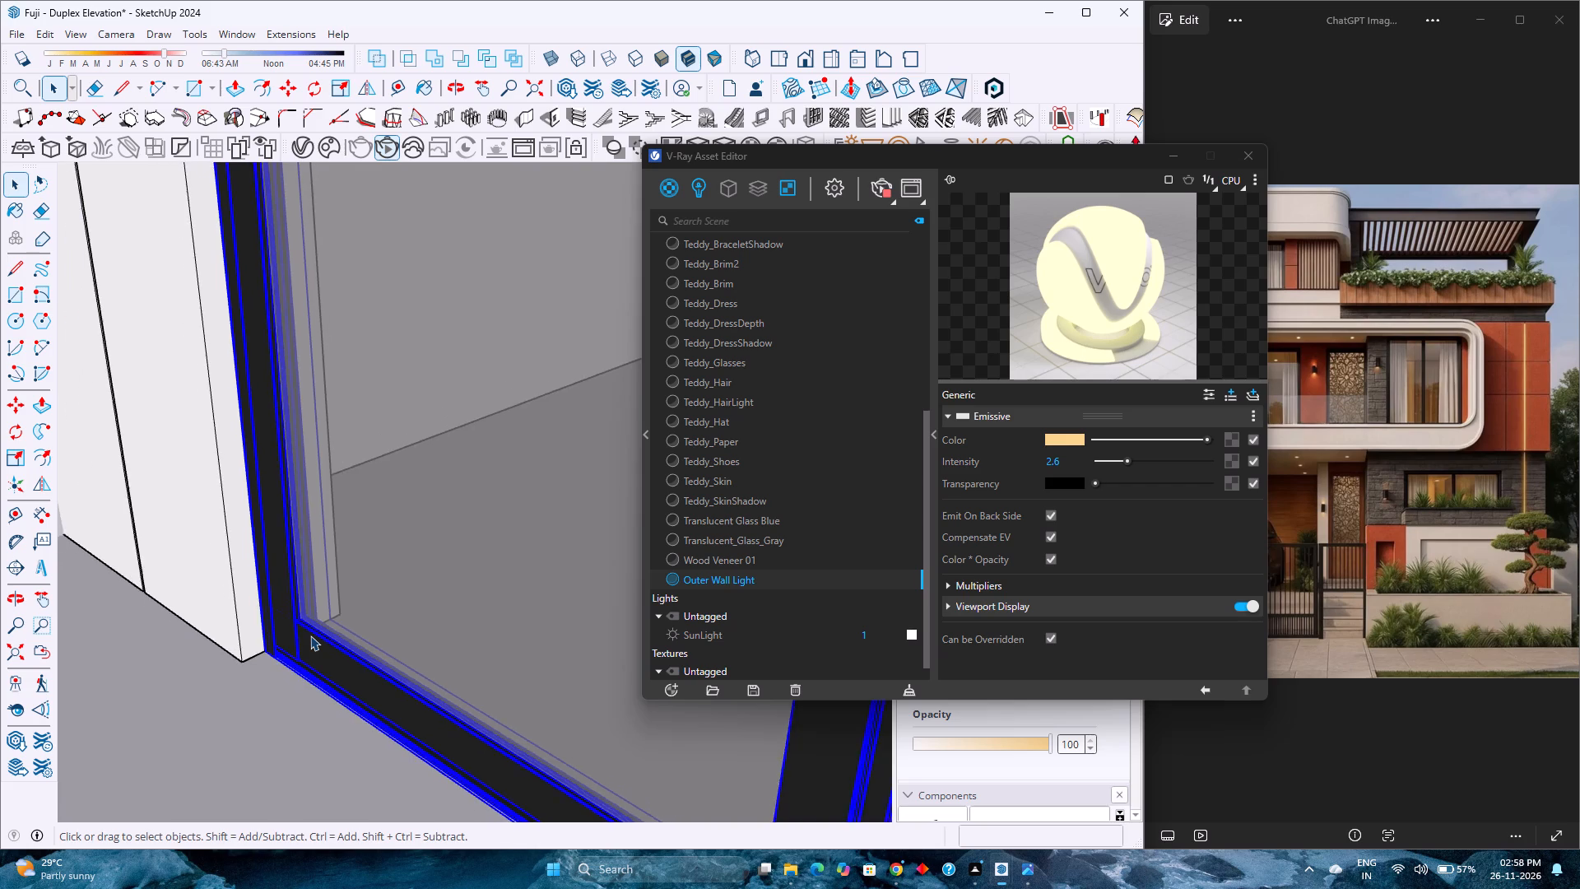
{"action": "scroll", "coordinate": [310, 635], "scroll_direction": "down", "scroll_amount": 20}
{"action": "scroll", "coordinate": [310, 635], "scroll_direction": "down", "scroll_amount": 2}
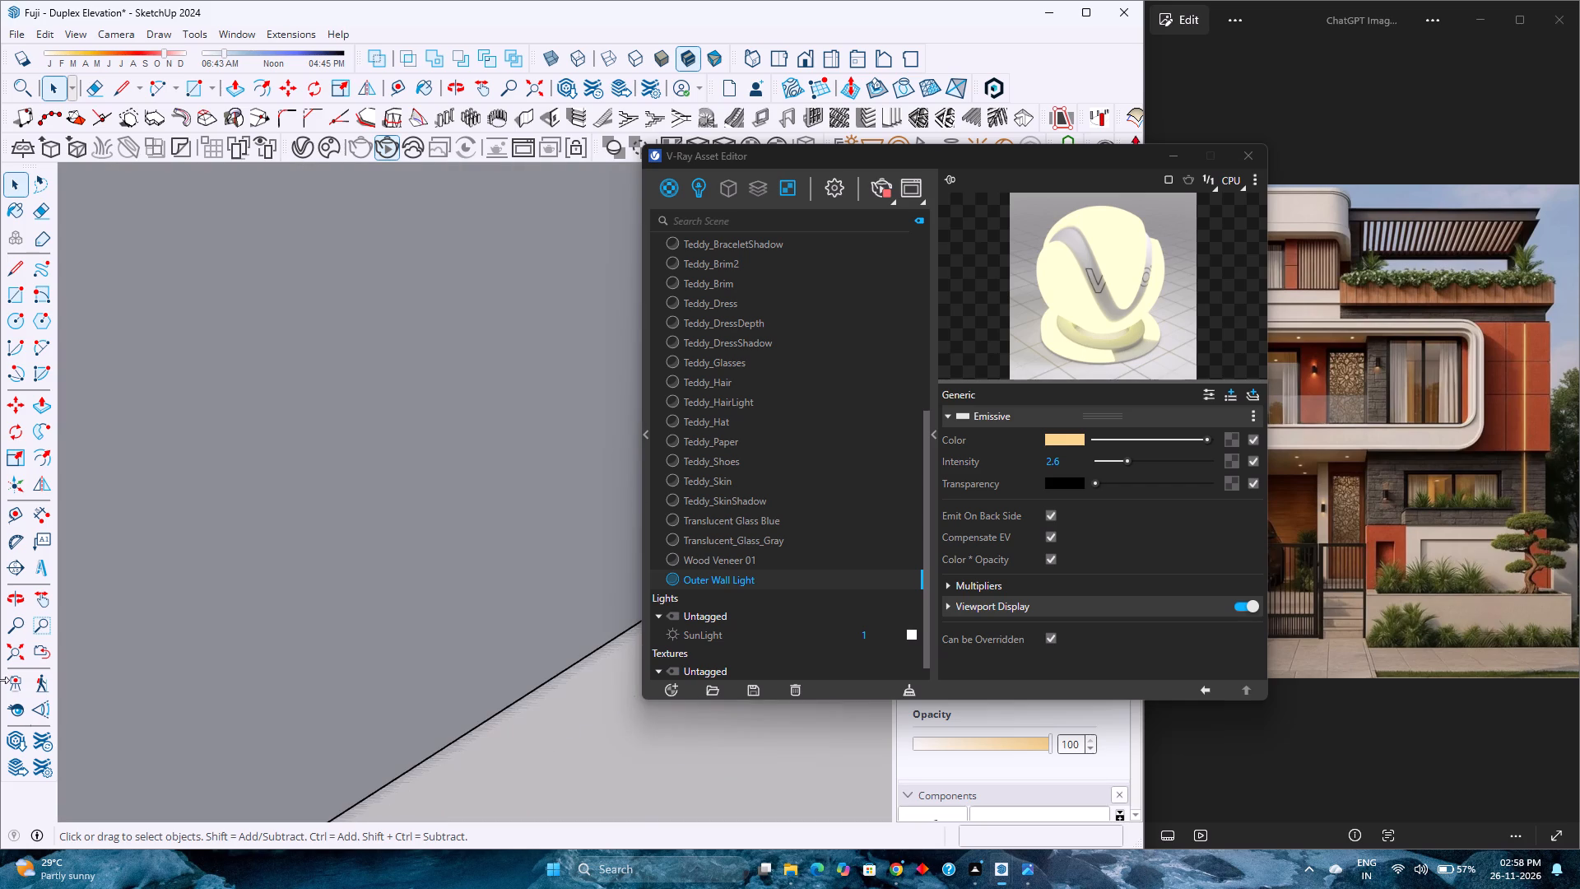
{"action": "left_click", "coordinate": [9, 643]}
{"action": "middle_click_drag", "start_coordinate": [160, 609], "coordinate": [472, 519]}
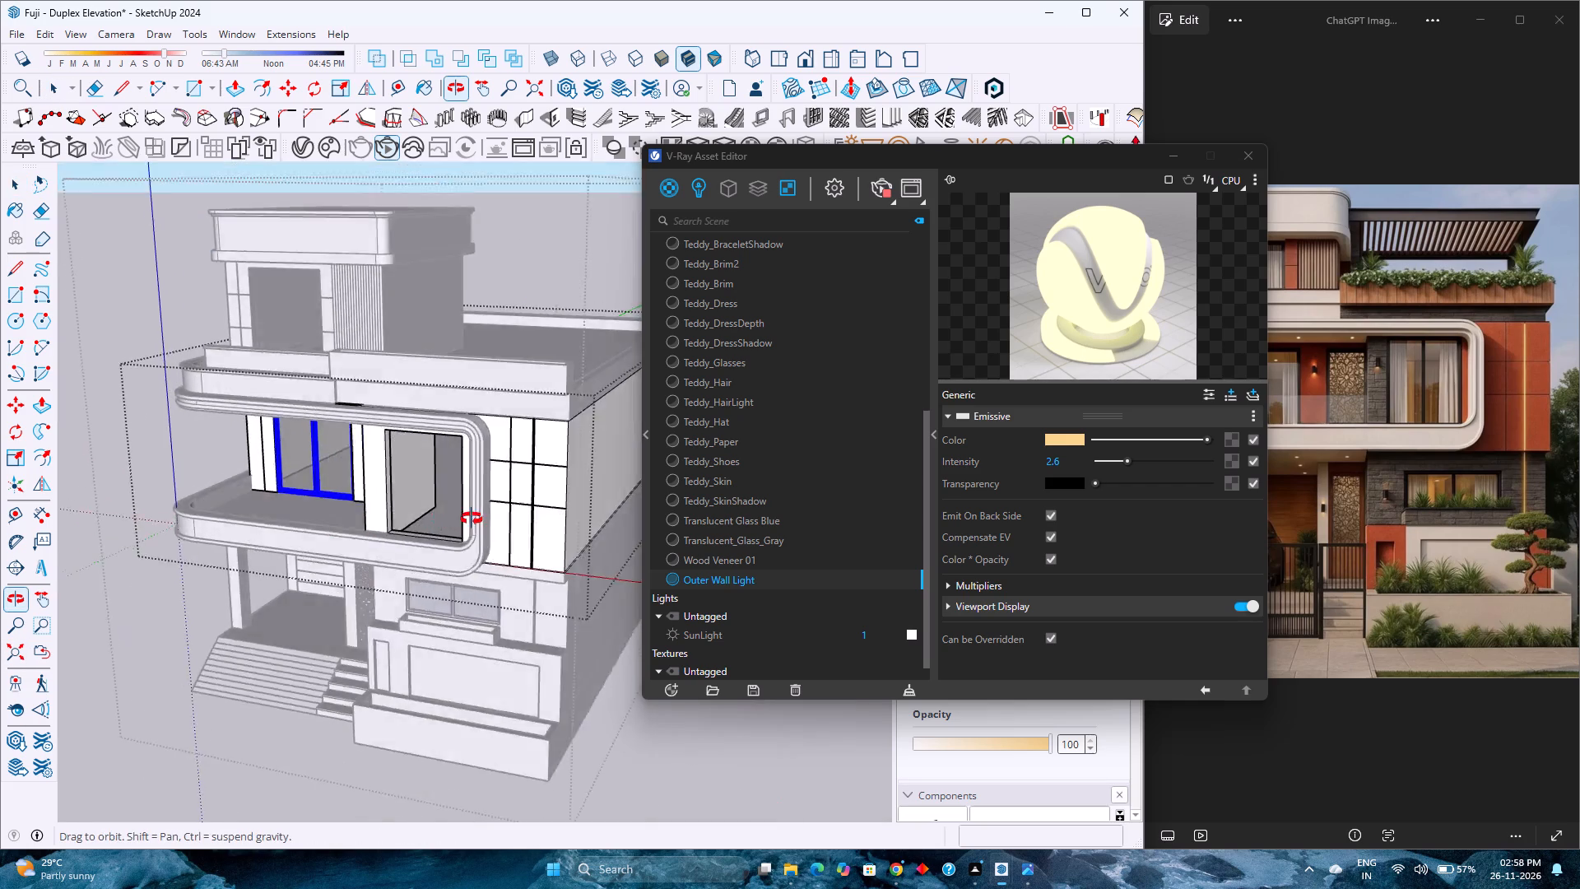
{"action": "middle_click_drag", "start_coordinate": [472, 519], "coordinate": [568, 507]}
{"action": "middle_click", "coordinate": [568, 507]}
{"action": "scroll", "coordinate": [502, 514], "scroll_direction": "up", "scroll_amount": 3}
{"action": "key", "text": "m"}
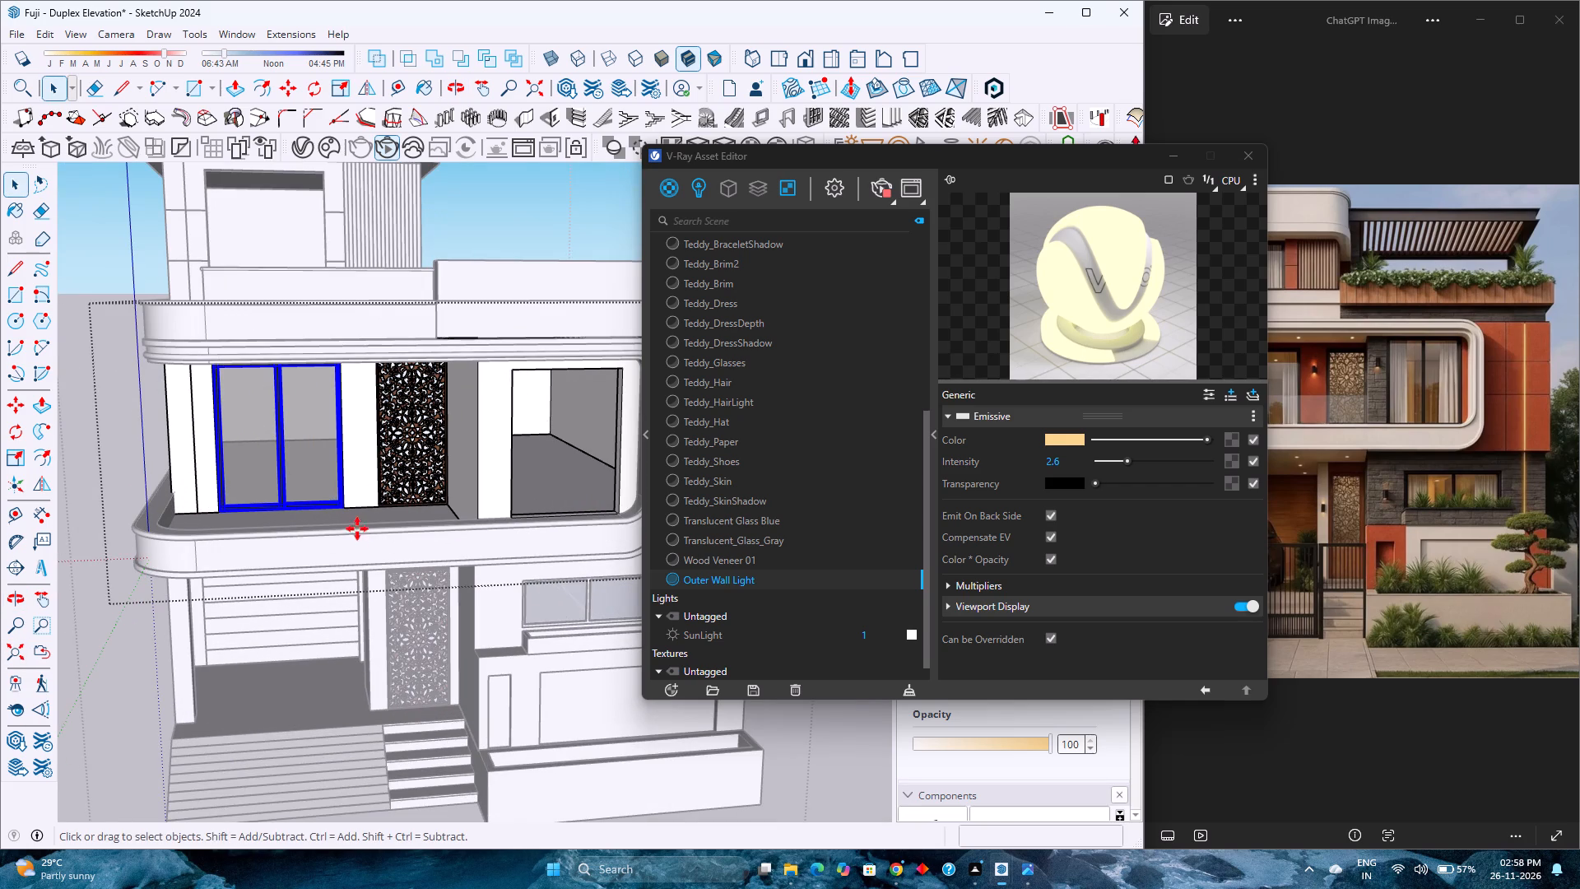
{"action": "scroll", "coordinate": [226, 511], "scroll_direction": "up", "scroll_amount": 20}
{"action": "scroll", "coordinate": [226, 511], "scroll_direction": "up", "scroll_amount": 2}
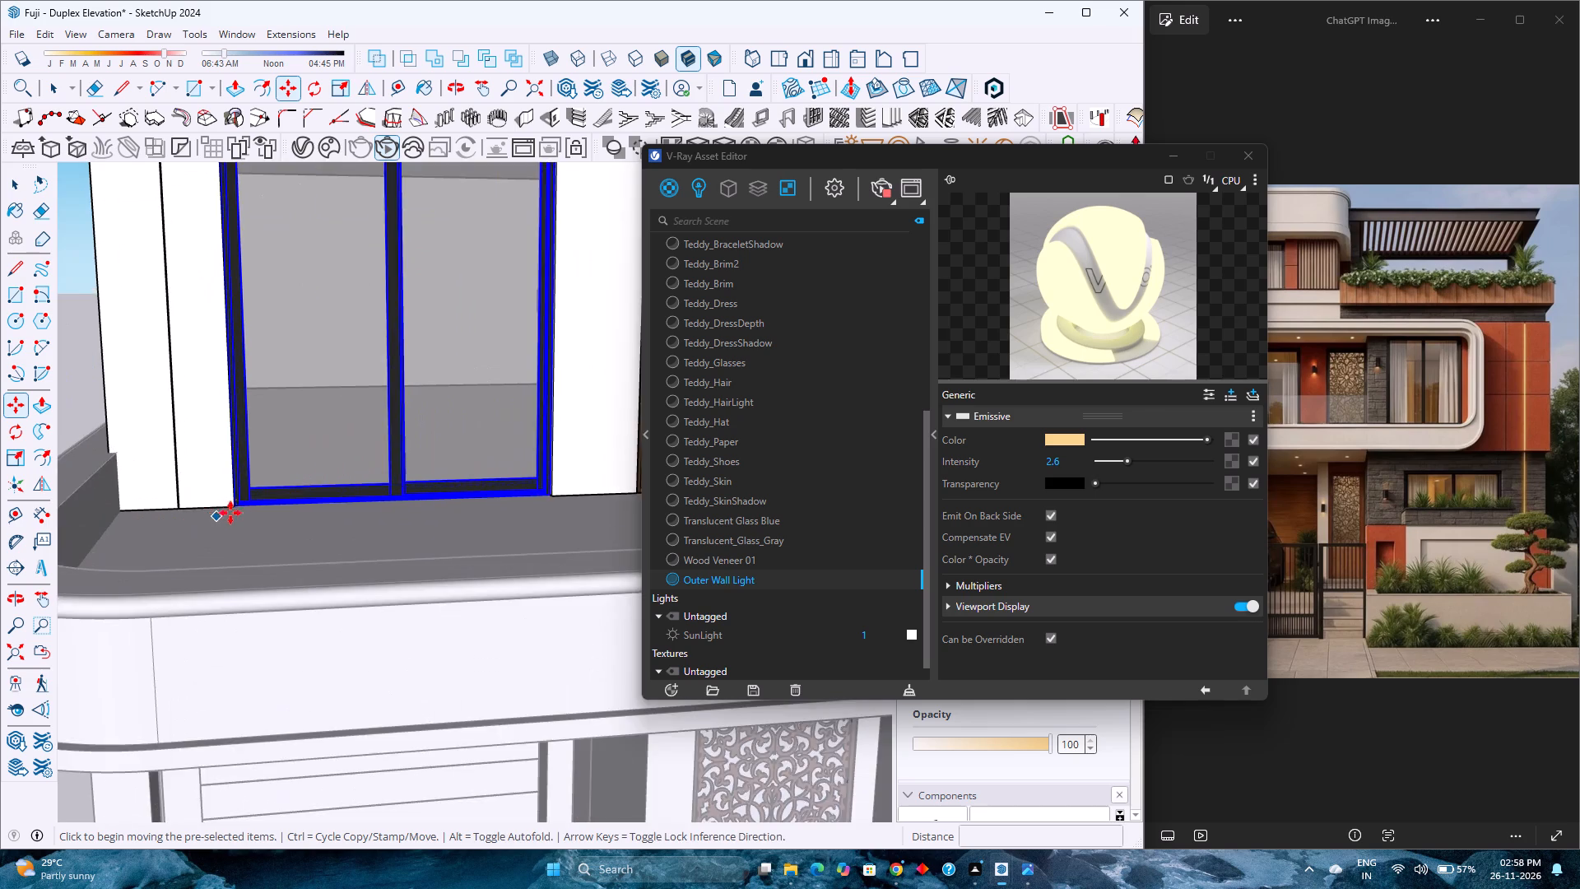
{"action": "scroll", "coordinate": [230, 513], "scroll_direction": "up", "scroll_amount": 17}
{"action": "middle_click_drag", "start_coordinate": [239, 511], "coordinate": [138, 582]}
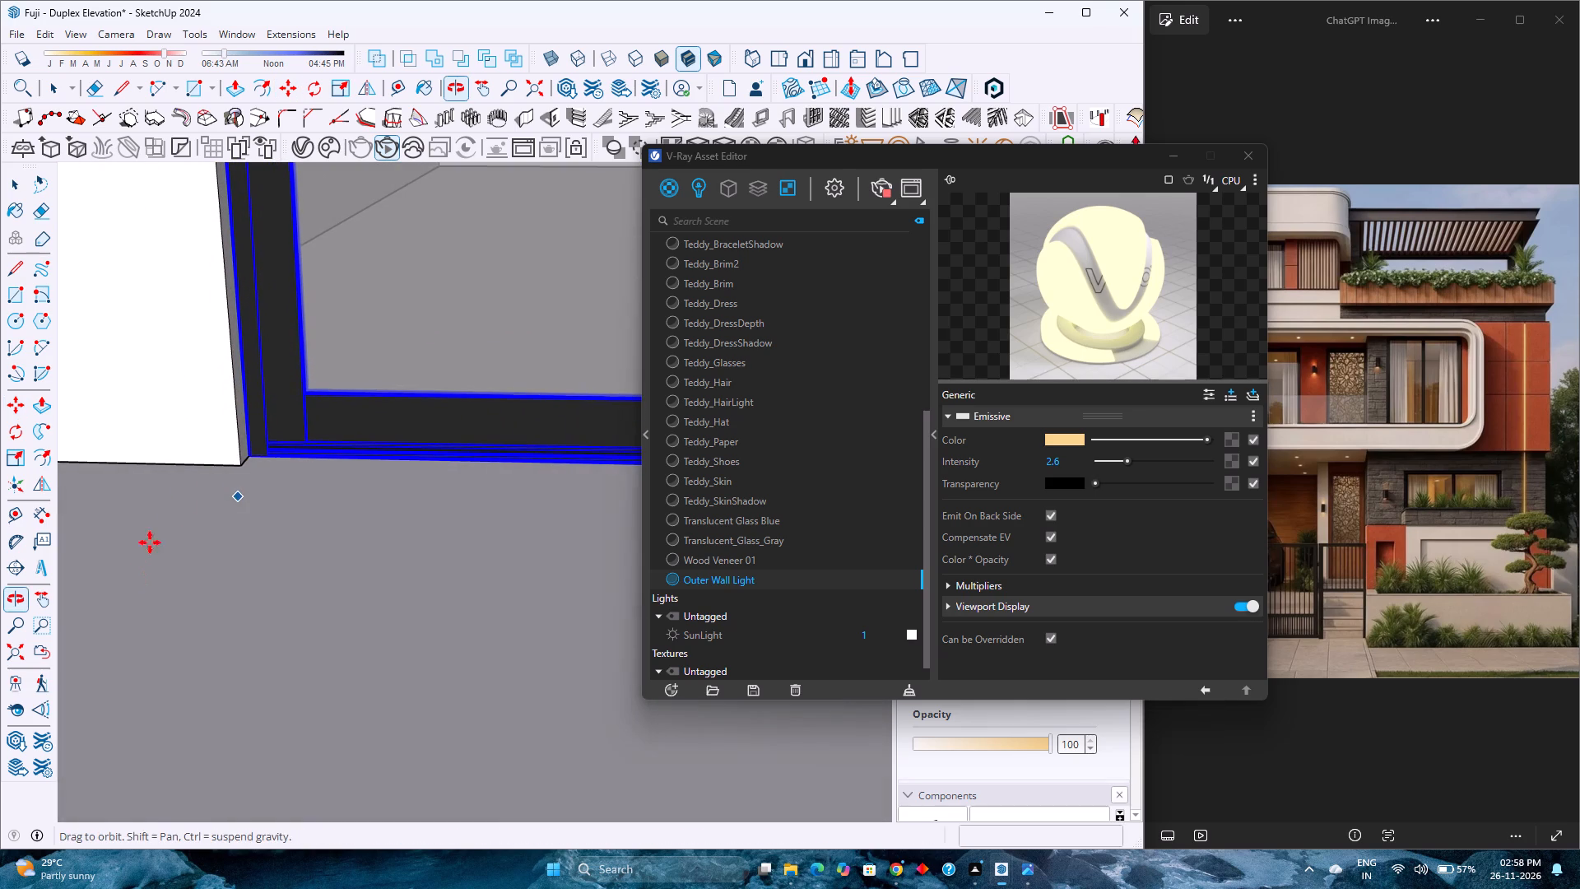
{"action": "left_click", "coordinate": [240, 463]}
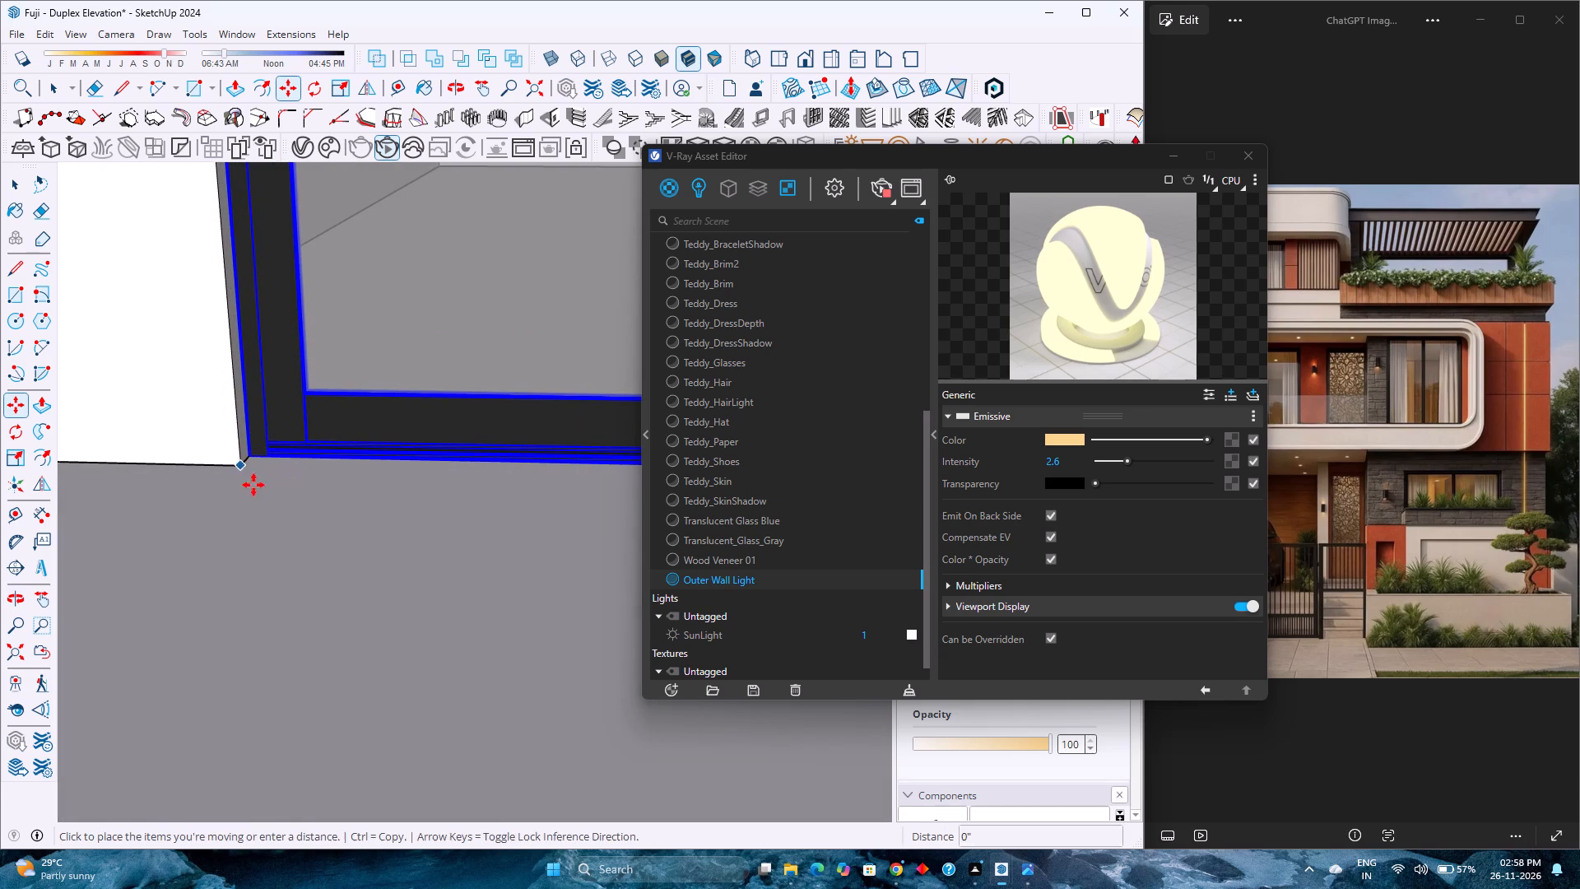
{"action": "scroll", "coordinate": [277, 509], "scroll_direction": "down", "scroll_amount": 20}
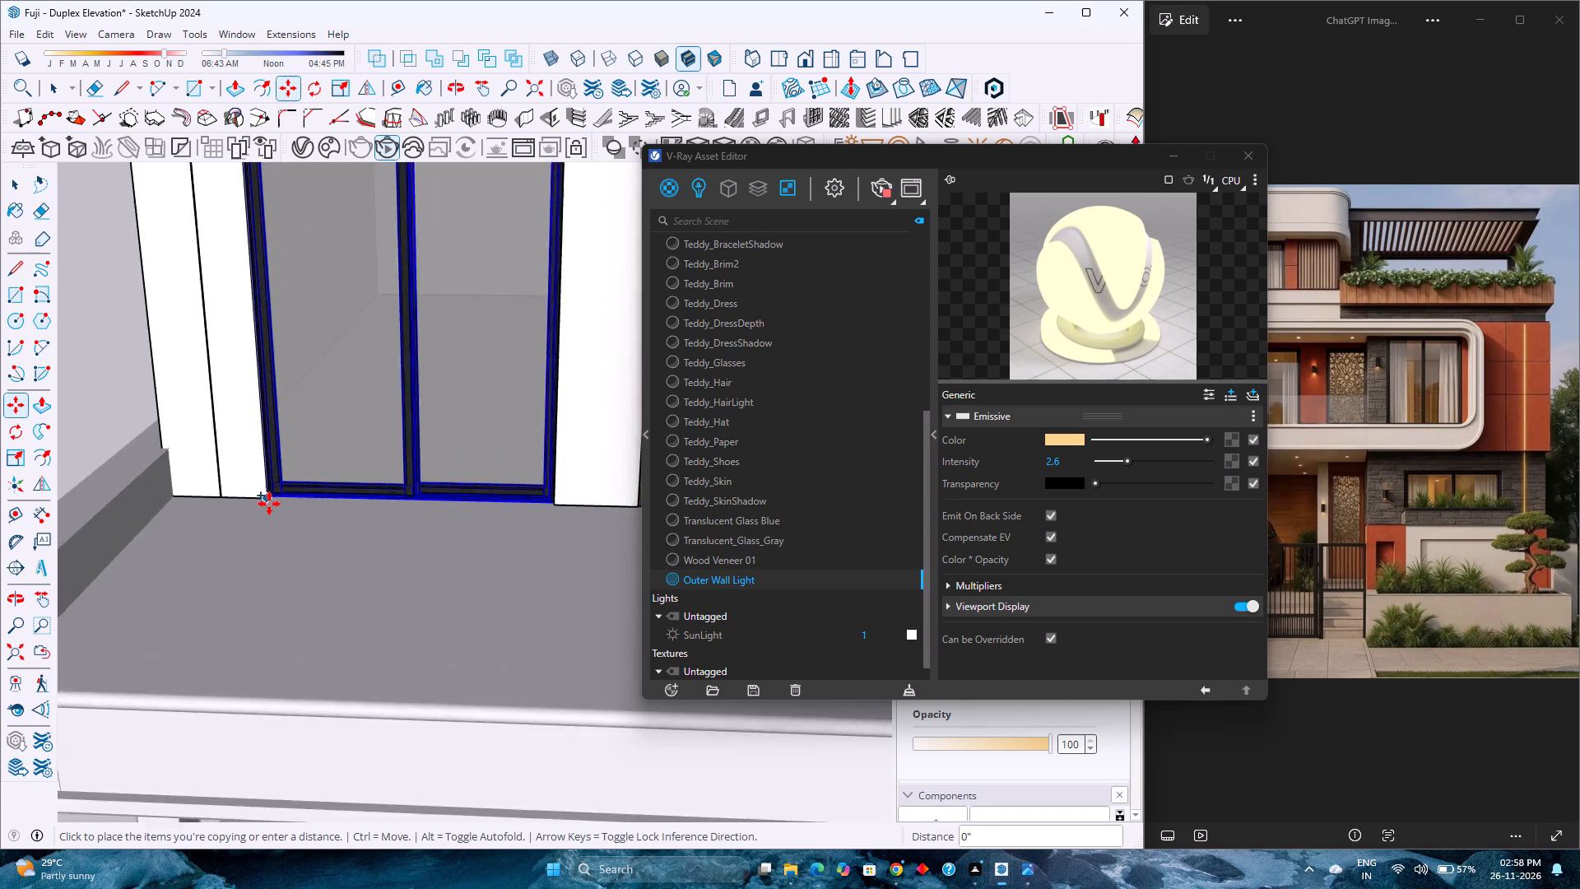
{"action": "scroll", "coordinate": [269, 504], "scroll_direction": "down", "scroll_amount": 14}
{"action": "scroll", "coordinate": [487, 540], "scroll_direction": "up", "scroll_amount": 4}
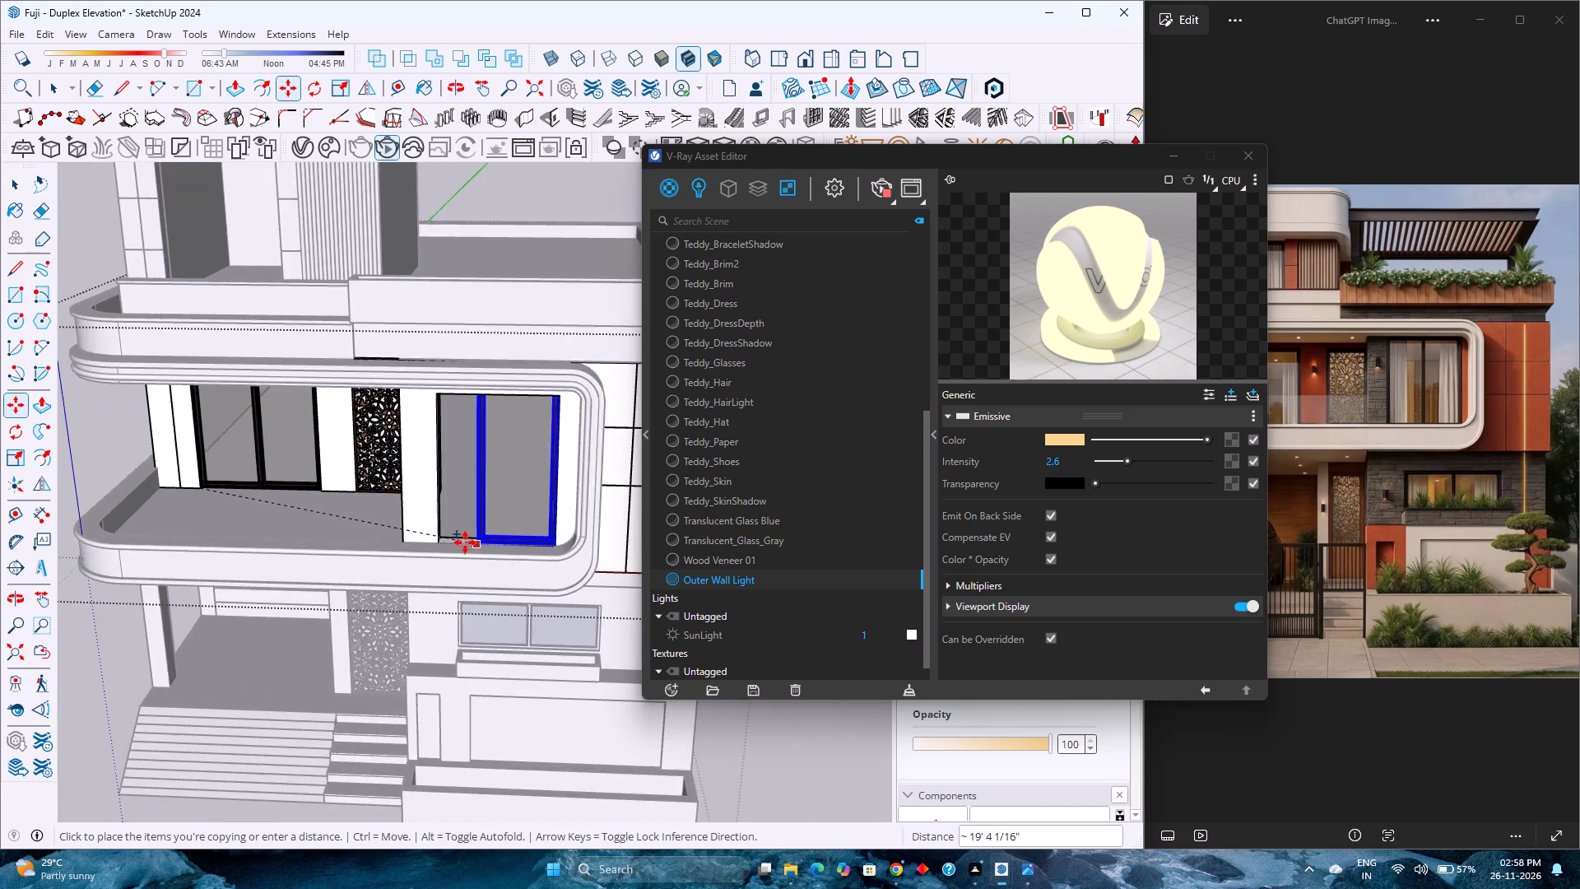
{"action": "scroll", "coordinate": [465, 542], "scroll_direction": "up", "scroll_amount": 18}
{"action": "middle_click_drag", "start_coordinate": [427, 553], "coordinate": [374, 640]}
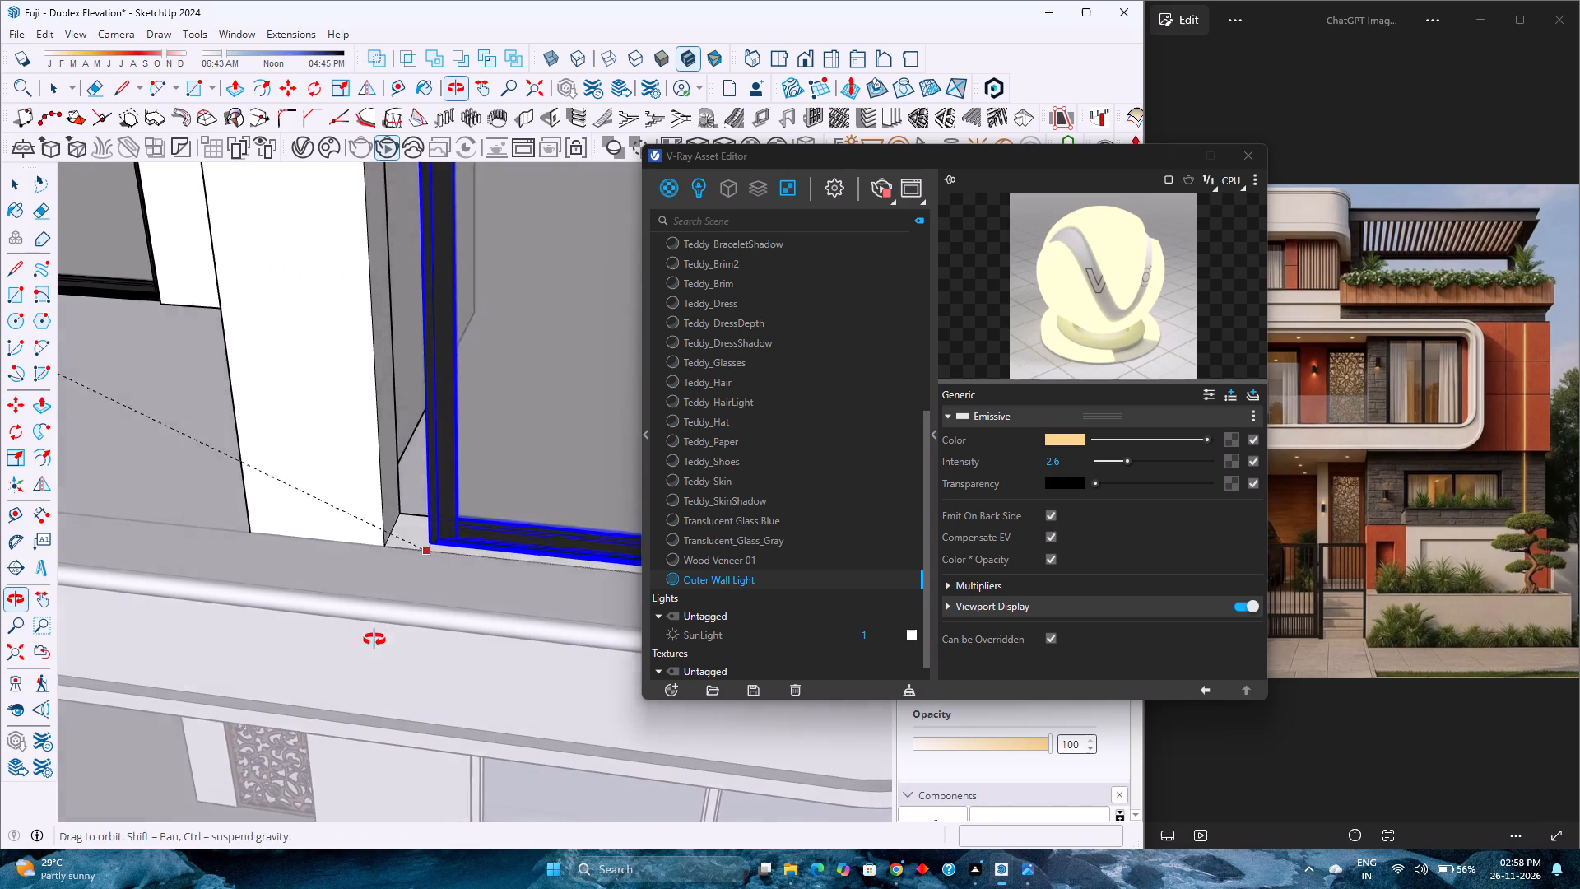
{"action": "middle_click_drag", "start_coordinate": [374, 640], "coordinate": [374, 640]}
{"action": "scroll", "coordinate": [383, 538], "scroll_direction": "up", "scroll_amount": 4}
{"action": "left_click", "coordinate": [381, 545]}
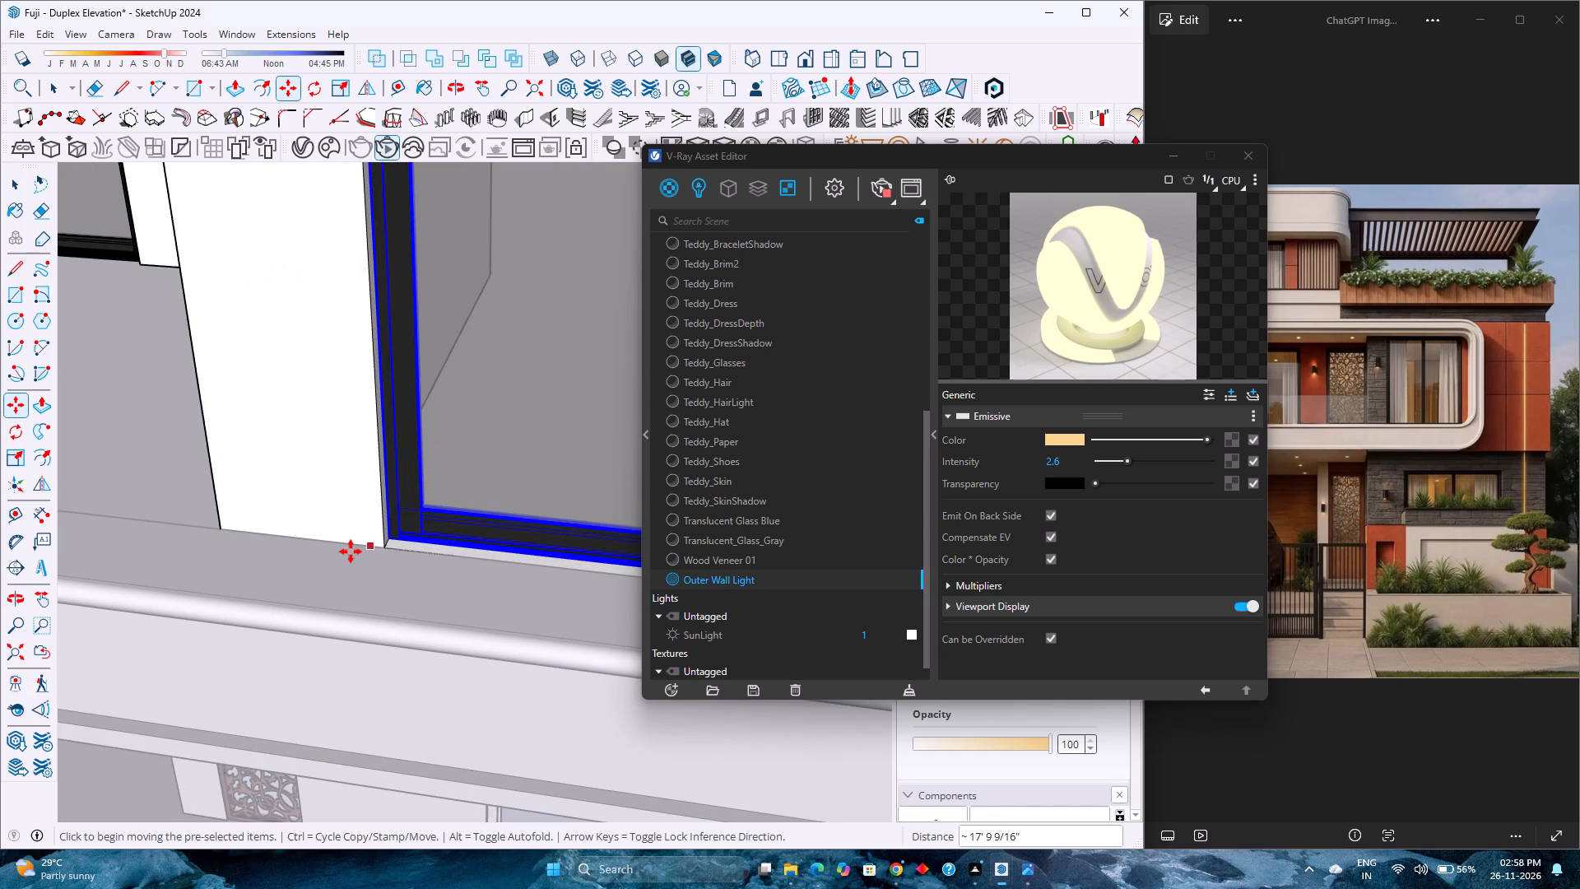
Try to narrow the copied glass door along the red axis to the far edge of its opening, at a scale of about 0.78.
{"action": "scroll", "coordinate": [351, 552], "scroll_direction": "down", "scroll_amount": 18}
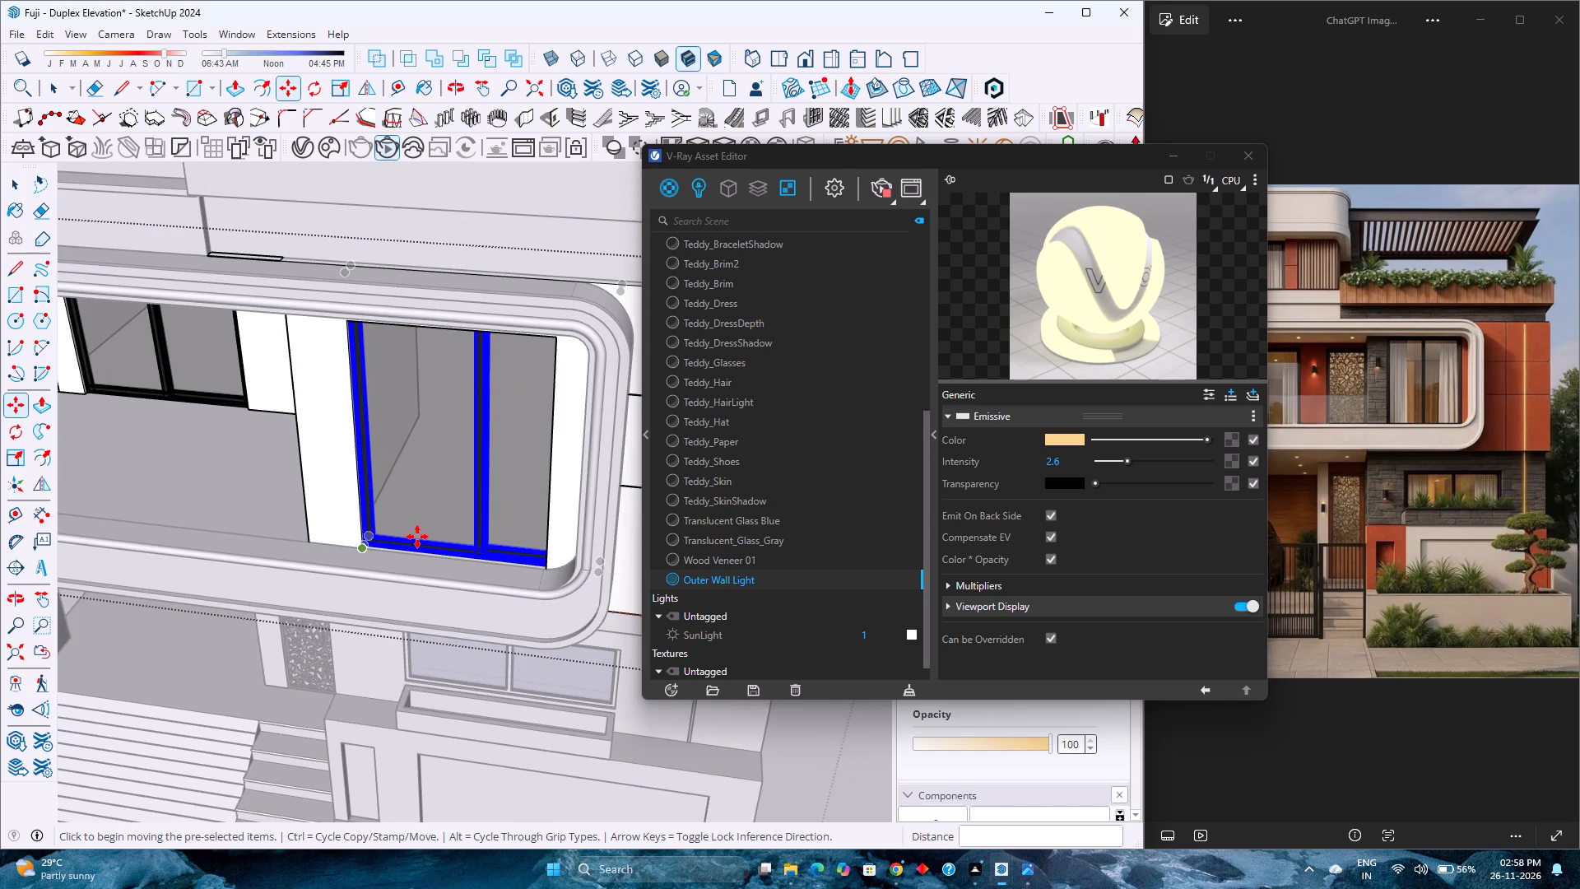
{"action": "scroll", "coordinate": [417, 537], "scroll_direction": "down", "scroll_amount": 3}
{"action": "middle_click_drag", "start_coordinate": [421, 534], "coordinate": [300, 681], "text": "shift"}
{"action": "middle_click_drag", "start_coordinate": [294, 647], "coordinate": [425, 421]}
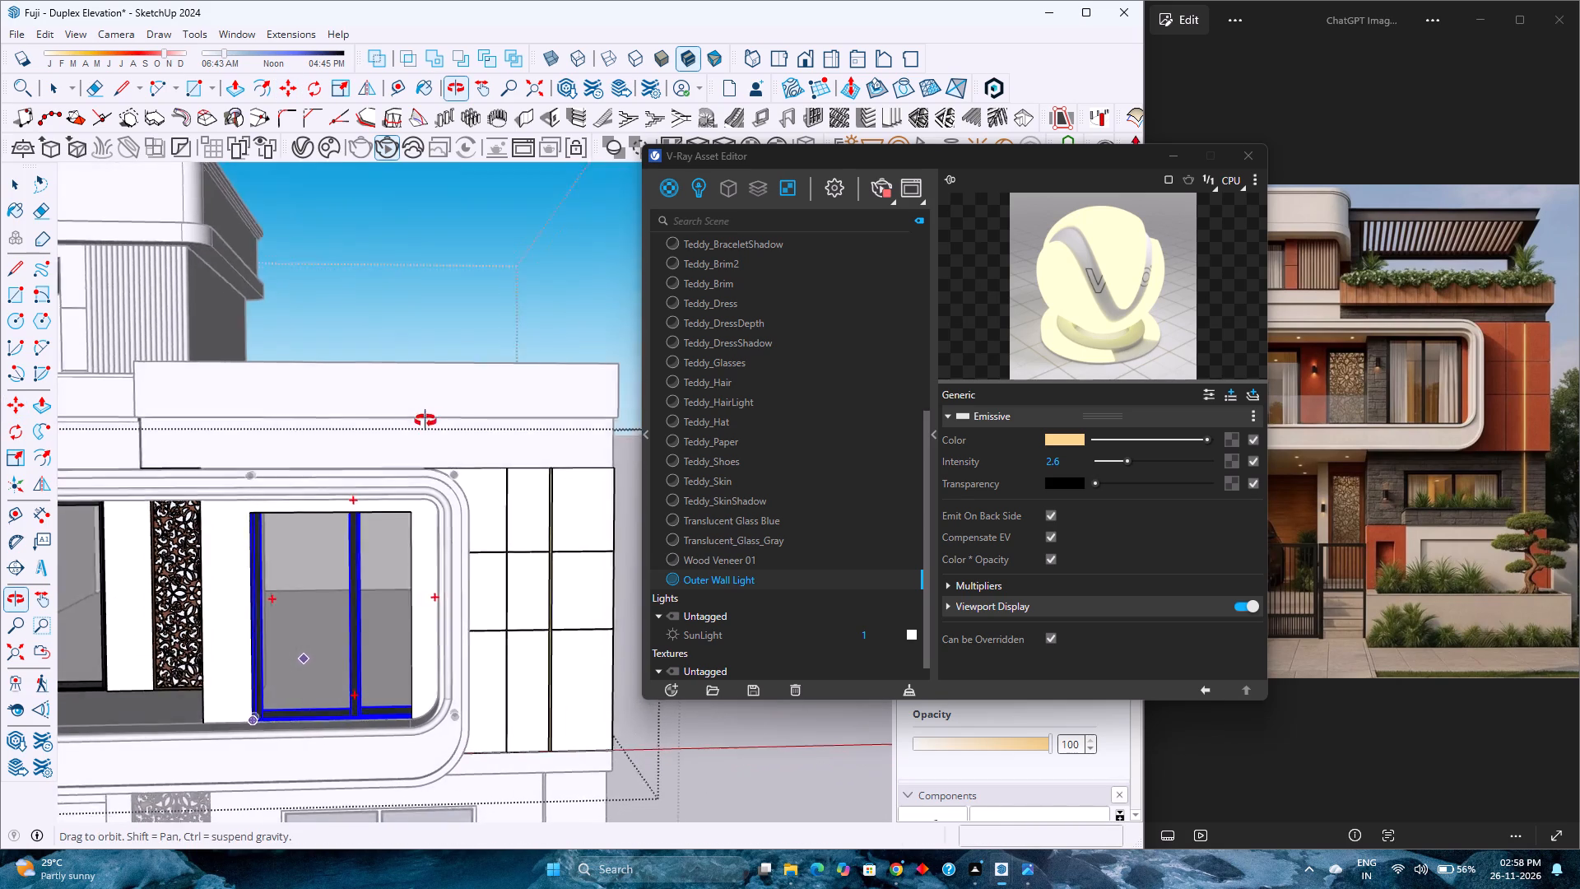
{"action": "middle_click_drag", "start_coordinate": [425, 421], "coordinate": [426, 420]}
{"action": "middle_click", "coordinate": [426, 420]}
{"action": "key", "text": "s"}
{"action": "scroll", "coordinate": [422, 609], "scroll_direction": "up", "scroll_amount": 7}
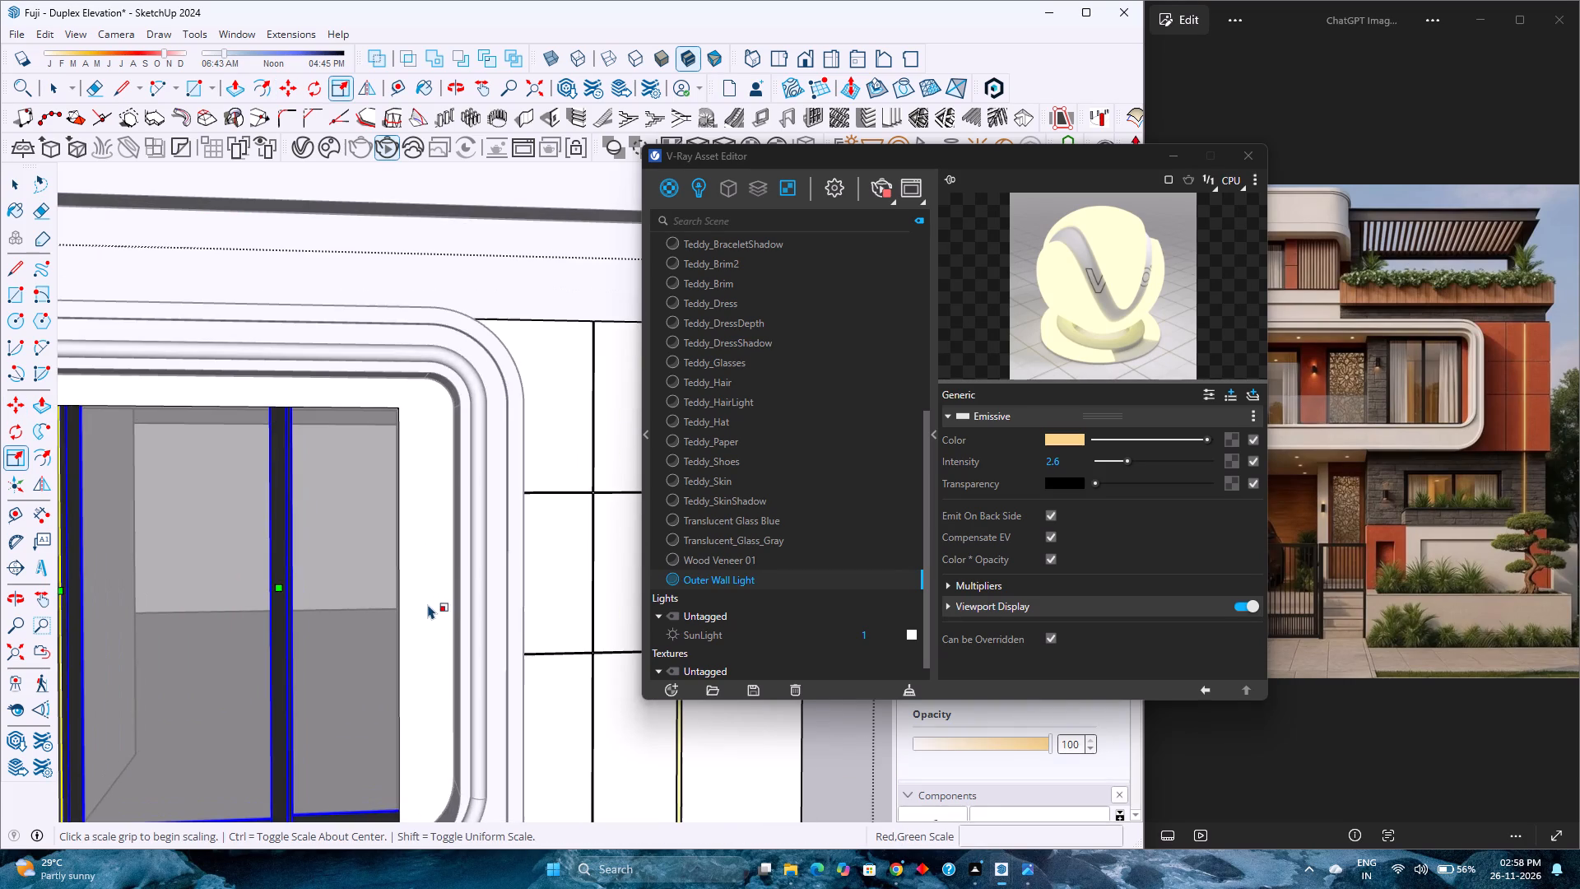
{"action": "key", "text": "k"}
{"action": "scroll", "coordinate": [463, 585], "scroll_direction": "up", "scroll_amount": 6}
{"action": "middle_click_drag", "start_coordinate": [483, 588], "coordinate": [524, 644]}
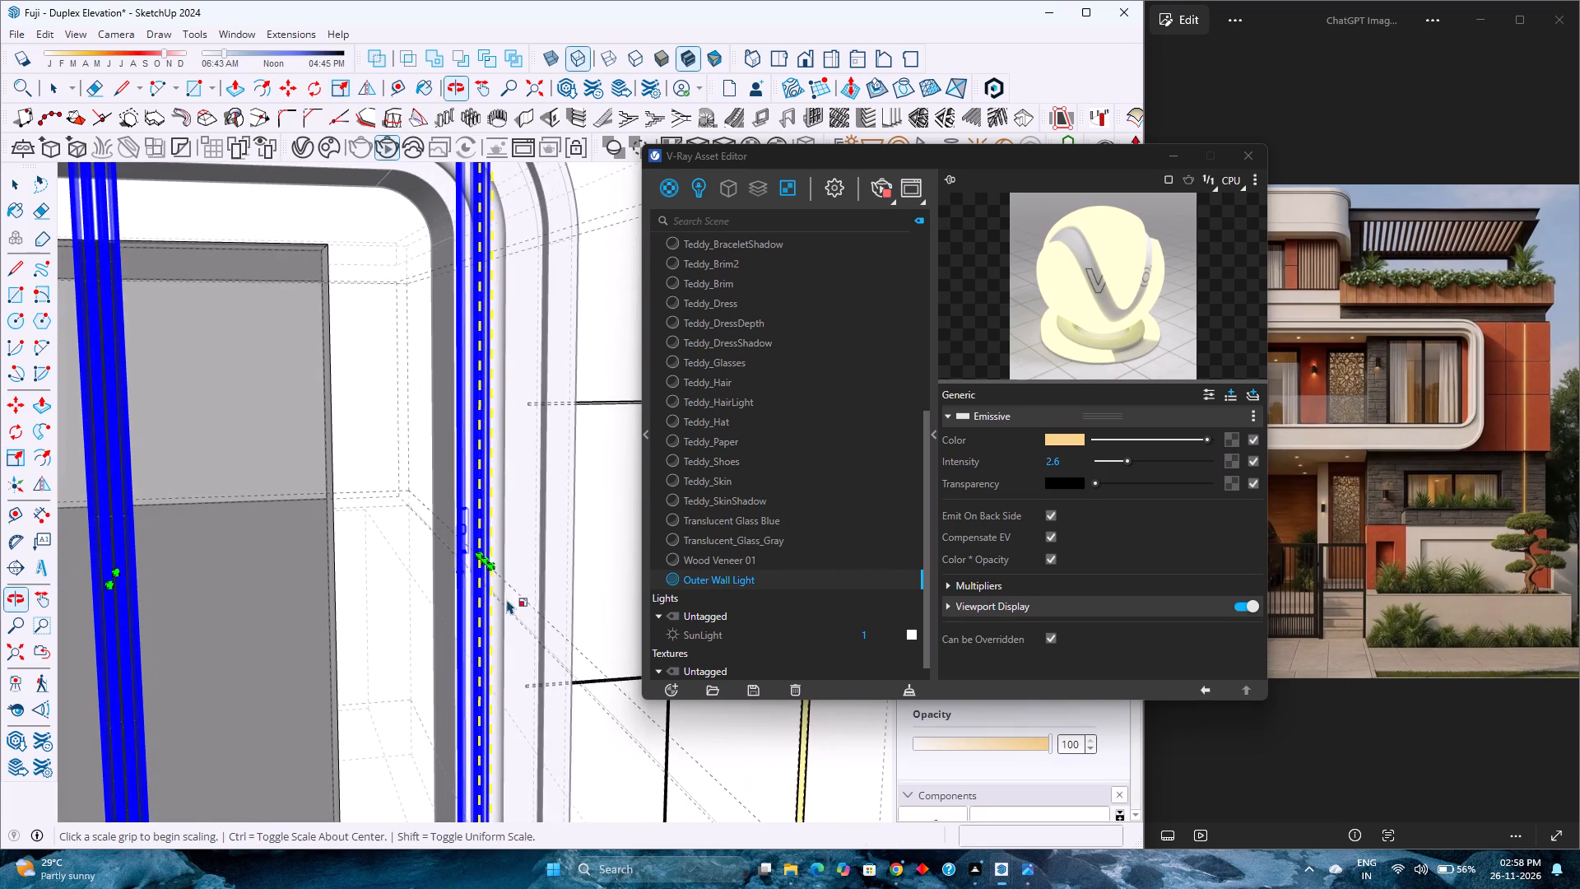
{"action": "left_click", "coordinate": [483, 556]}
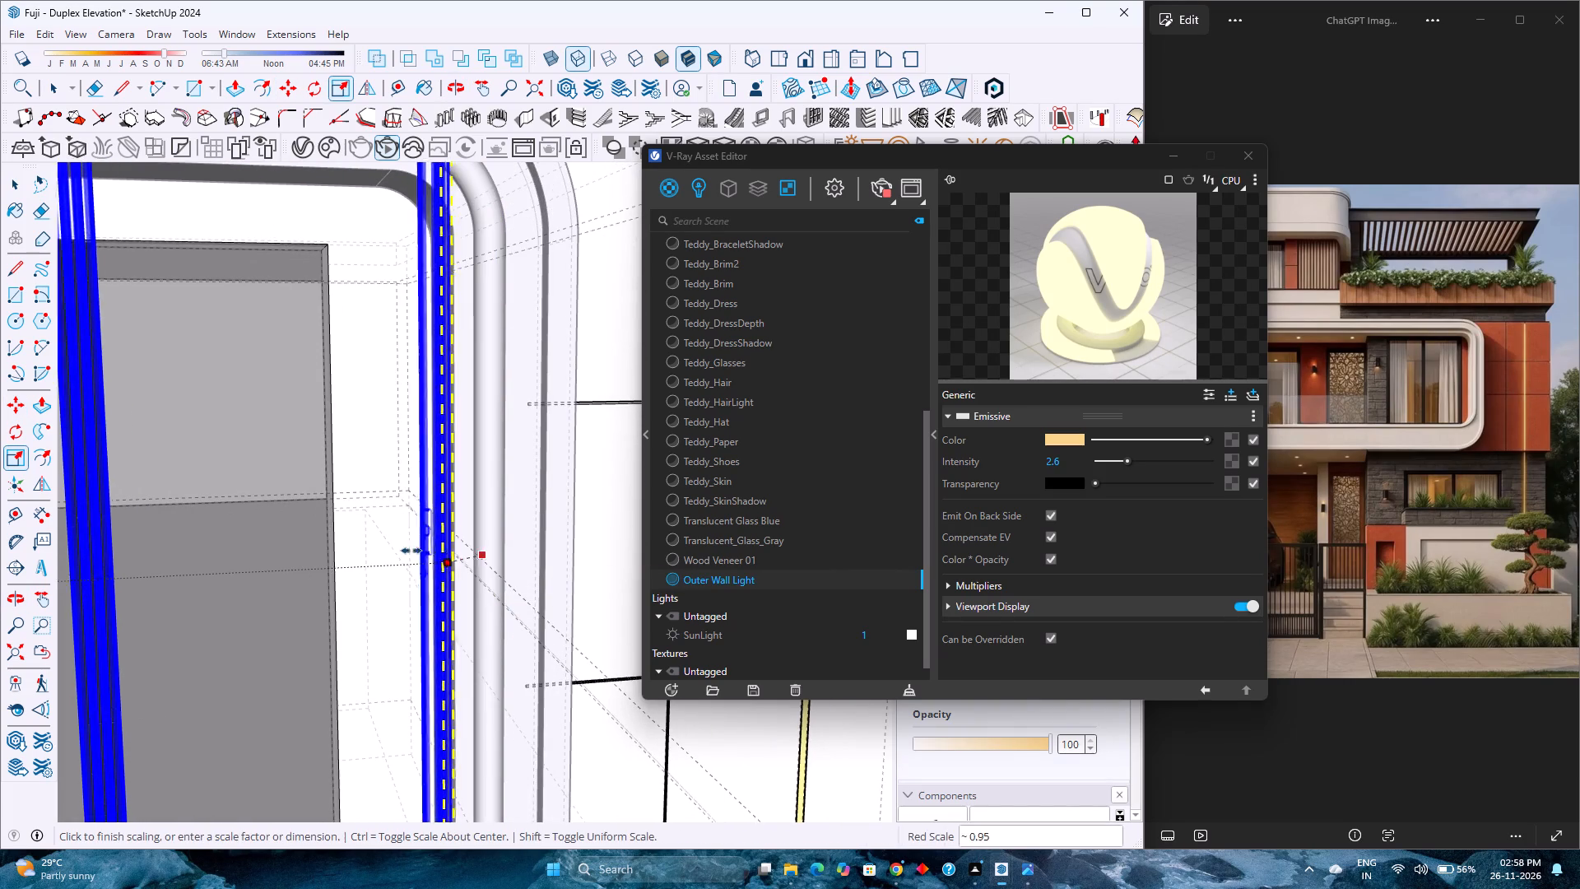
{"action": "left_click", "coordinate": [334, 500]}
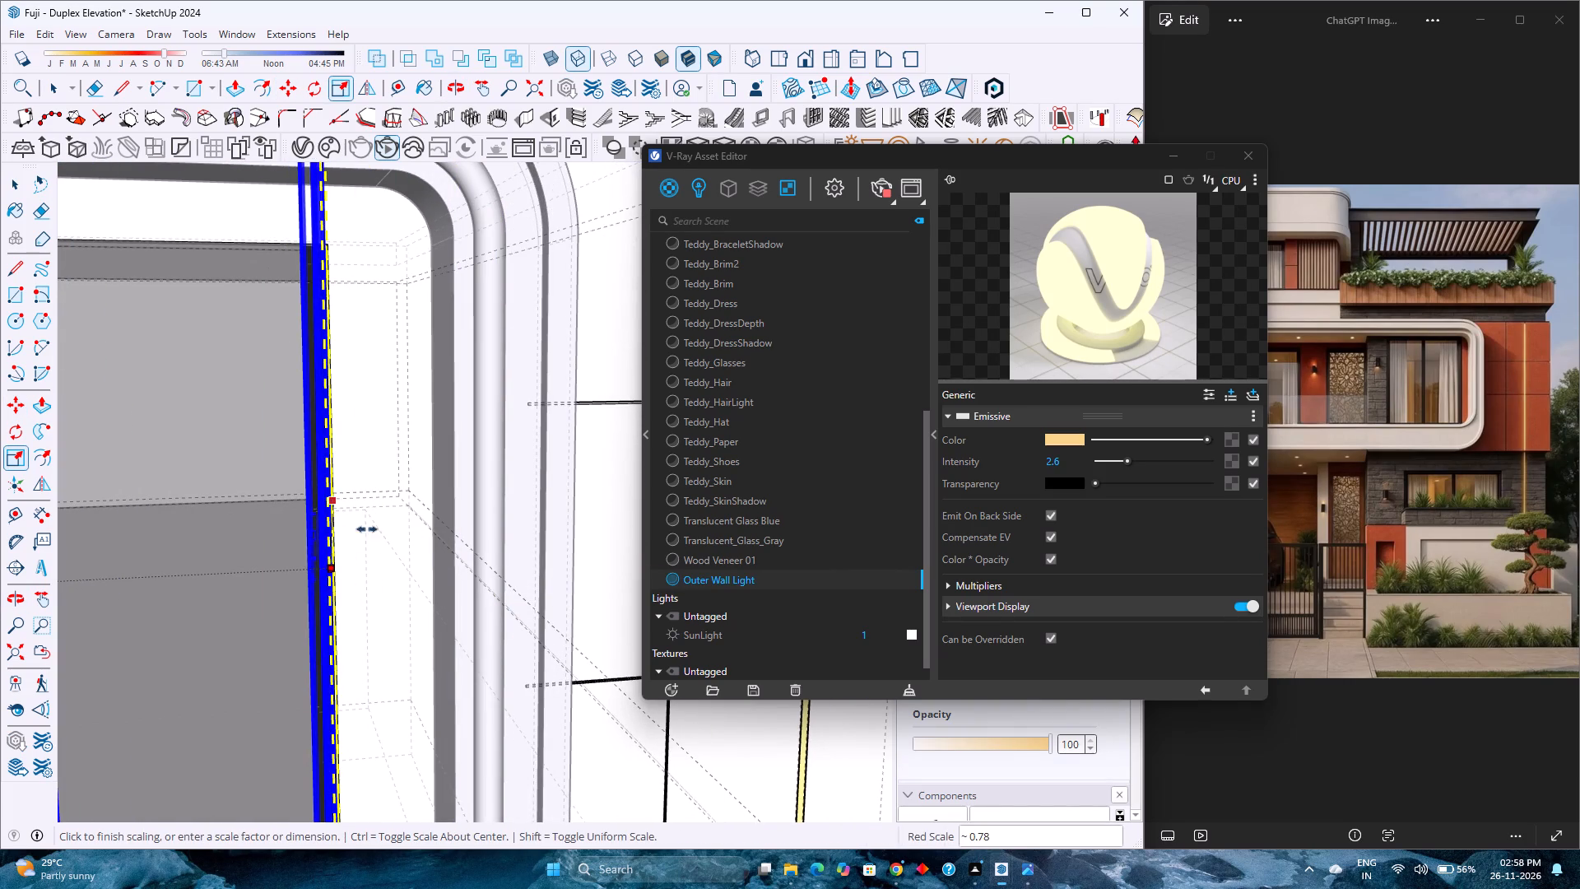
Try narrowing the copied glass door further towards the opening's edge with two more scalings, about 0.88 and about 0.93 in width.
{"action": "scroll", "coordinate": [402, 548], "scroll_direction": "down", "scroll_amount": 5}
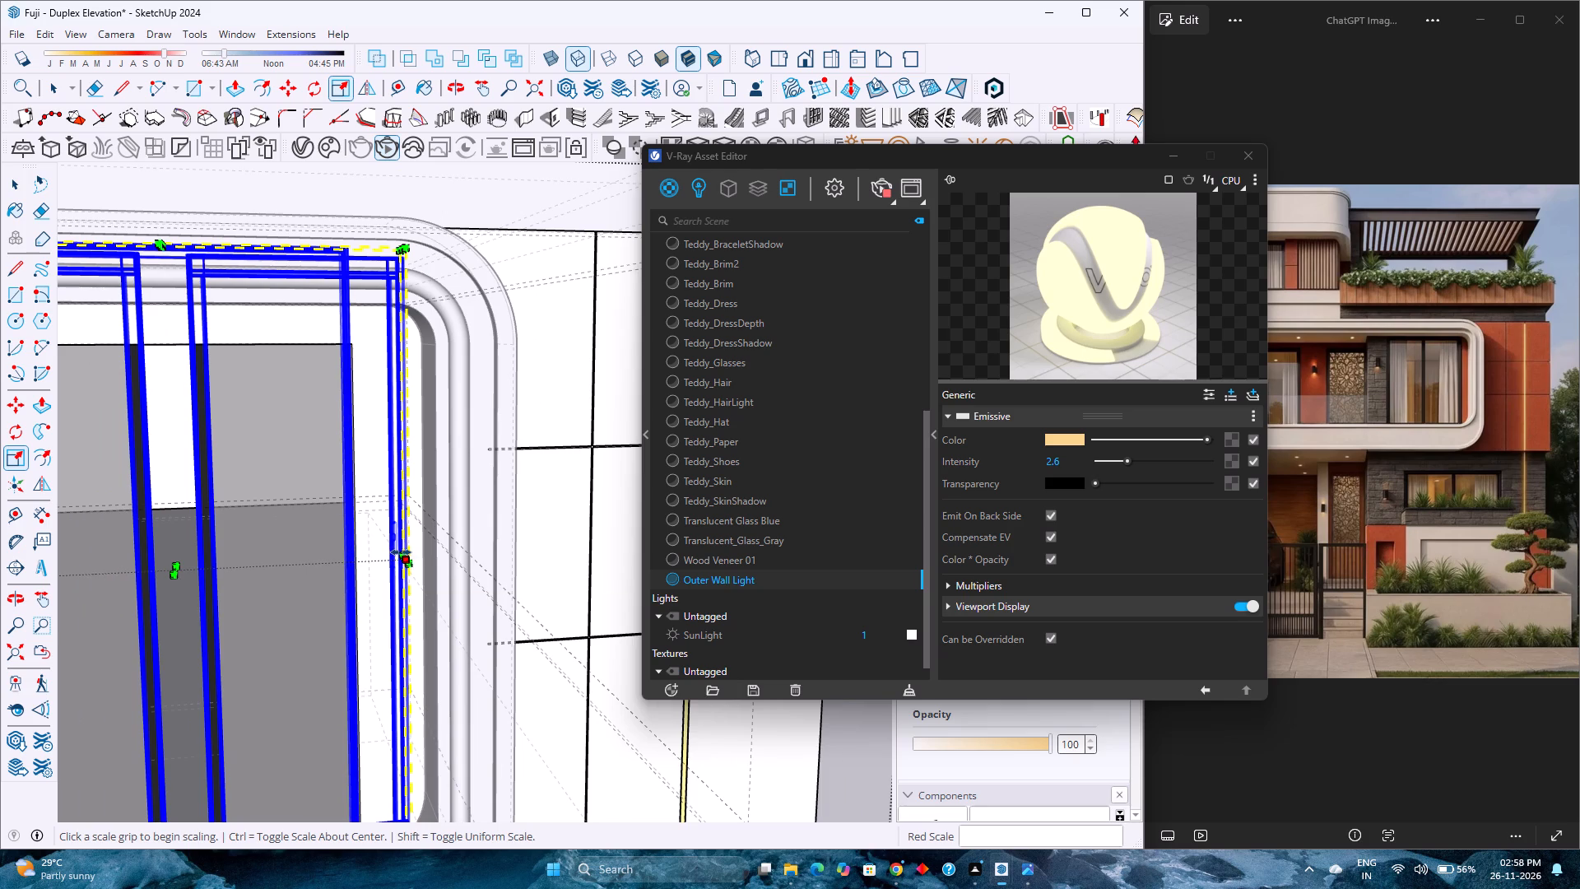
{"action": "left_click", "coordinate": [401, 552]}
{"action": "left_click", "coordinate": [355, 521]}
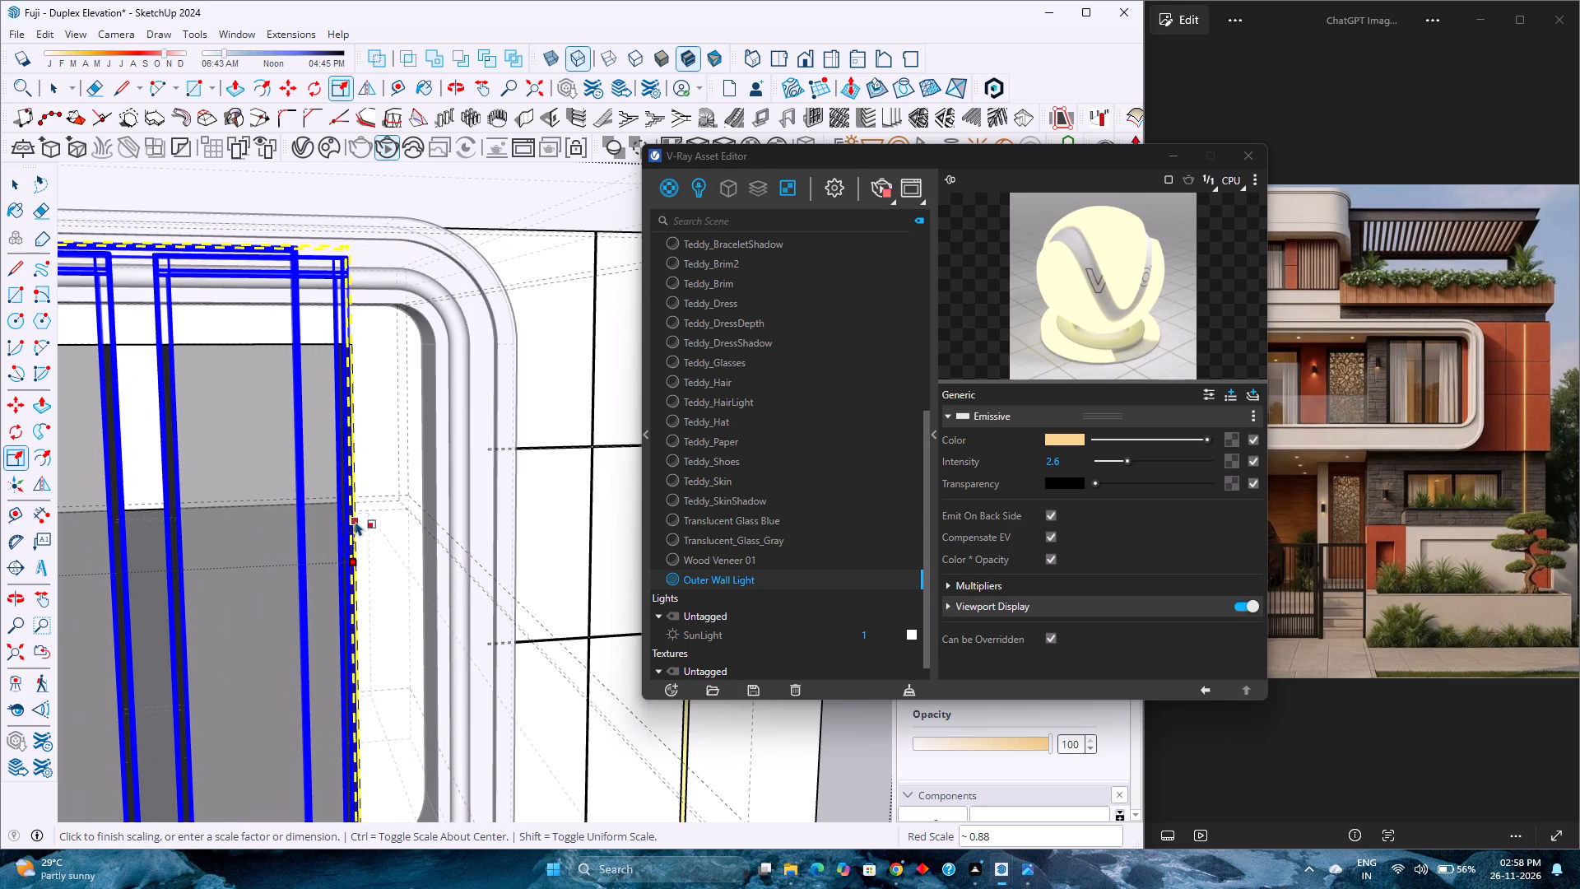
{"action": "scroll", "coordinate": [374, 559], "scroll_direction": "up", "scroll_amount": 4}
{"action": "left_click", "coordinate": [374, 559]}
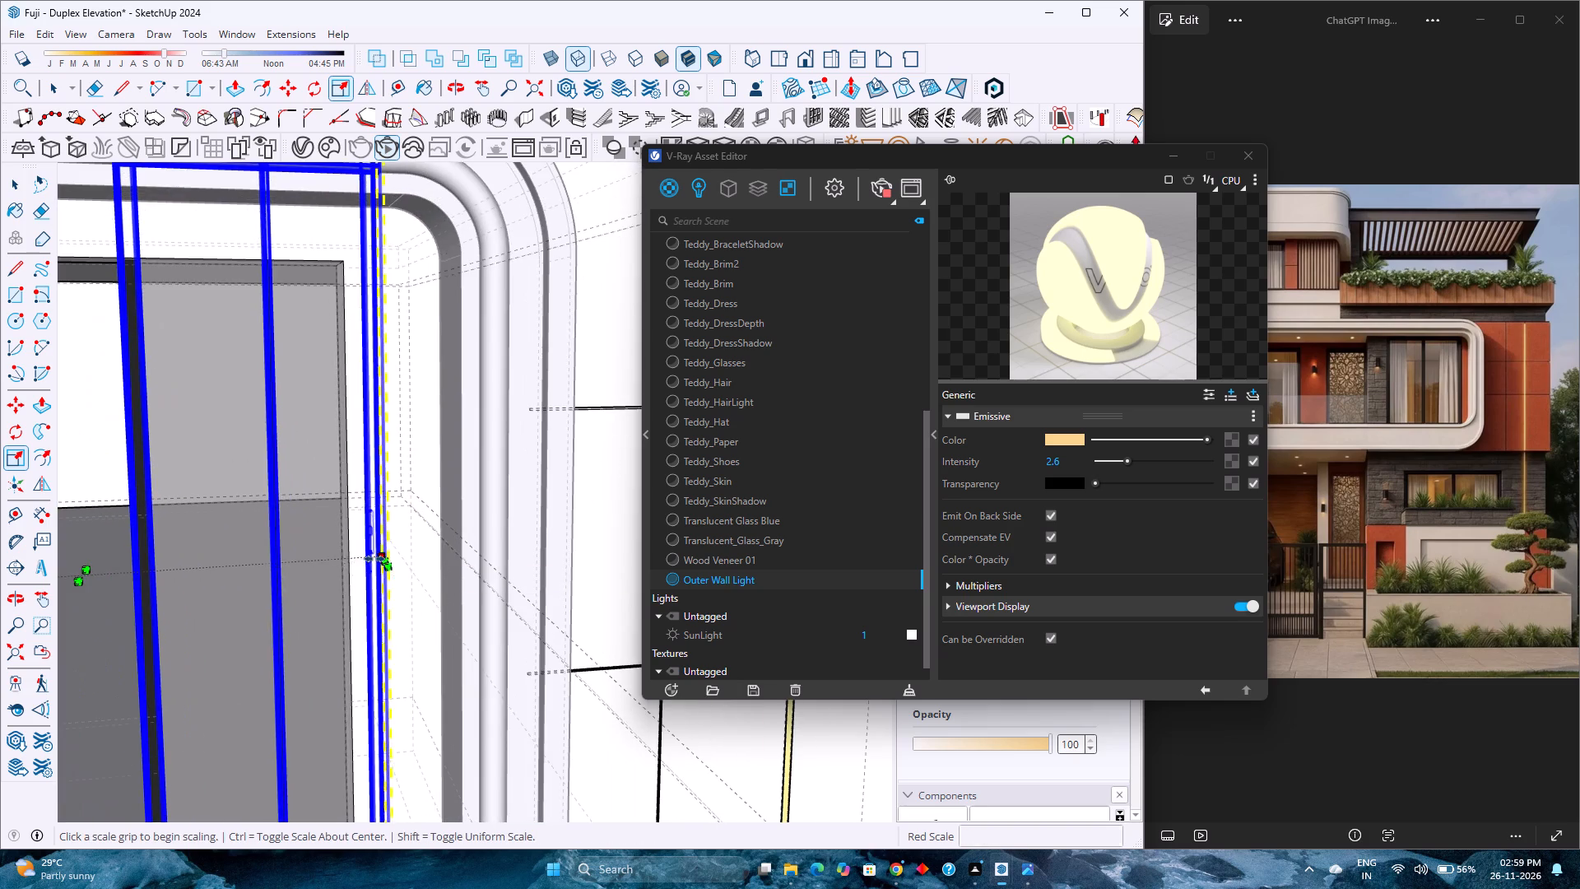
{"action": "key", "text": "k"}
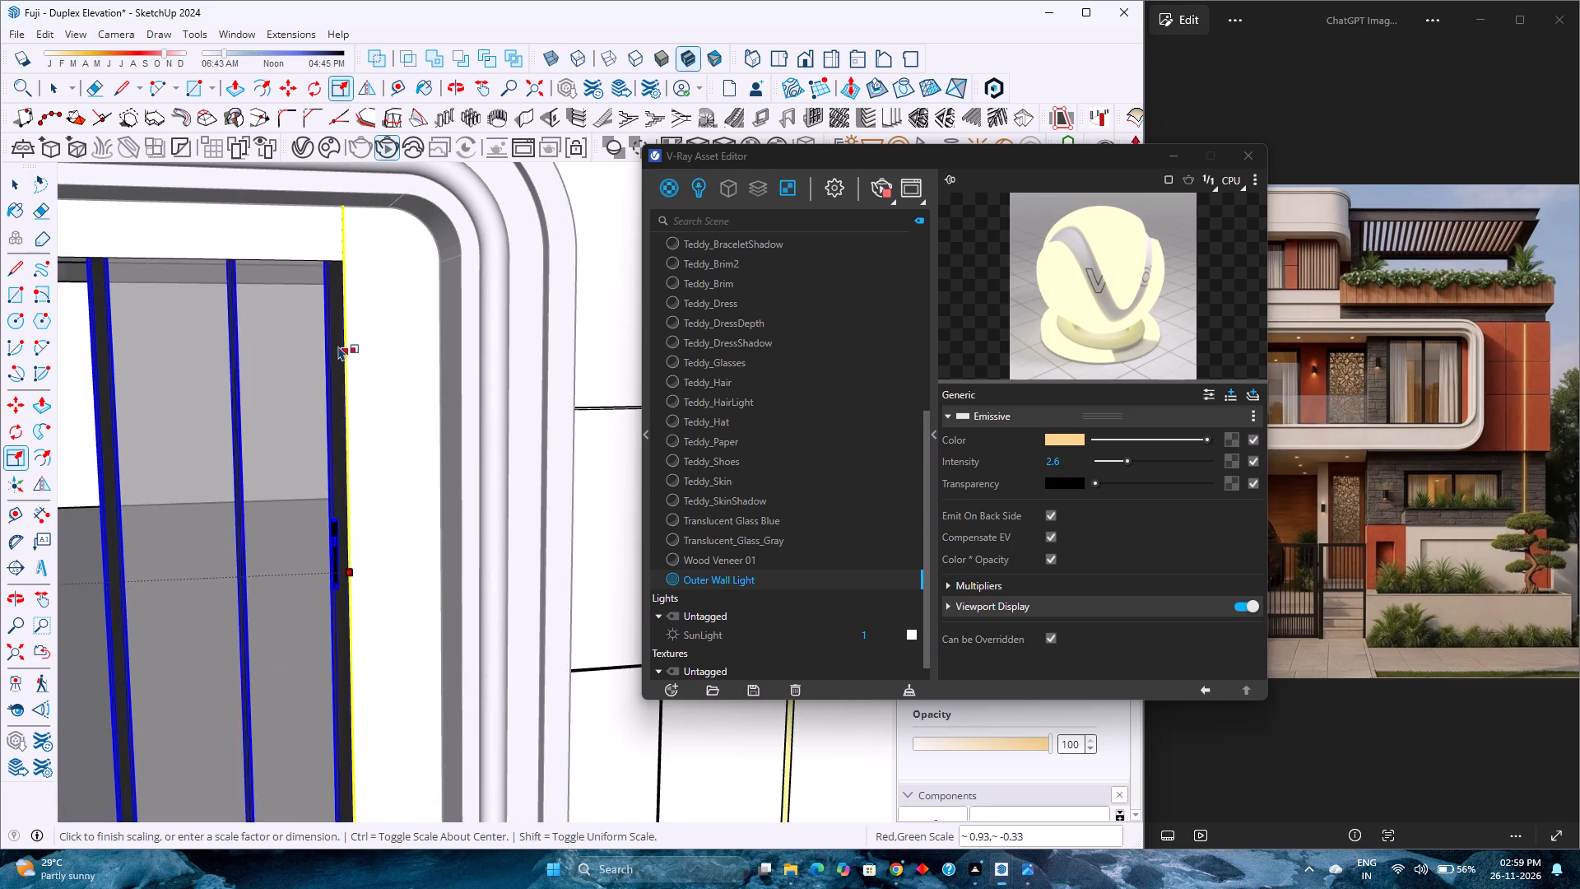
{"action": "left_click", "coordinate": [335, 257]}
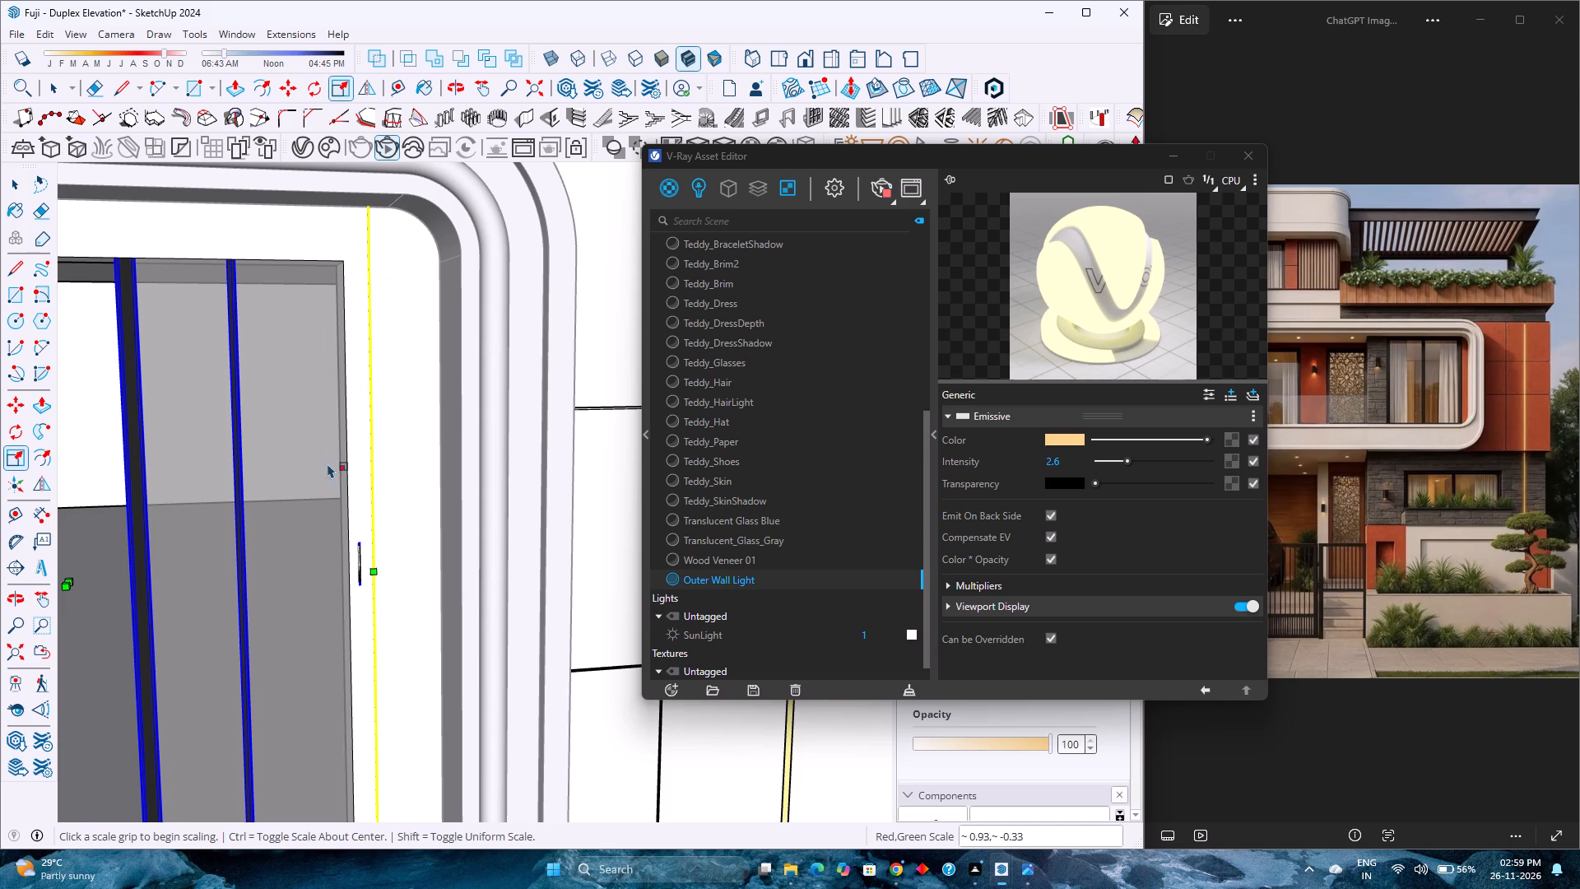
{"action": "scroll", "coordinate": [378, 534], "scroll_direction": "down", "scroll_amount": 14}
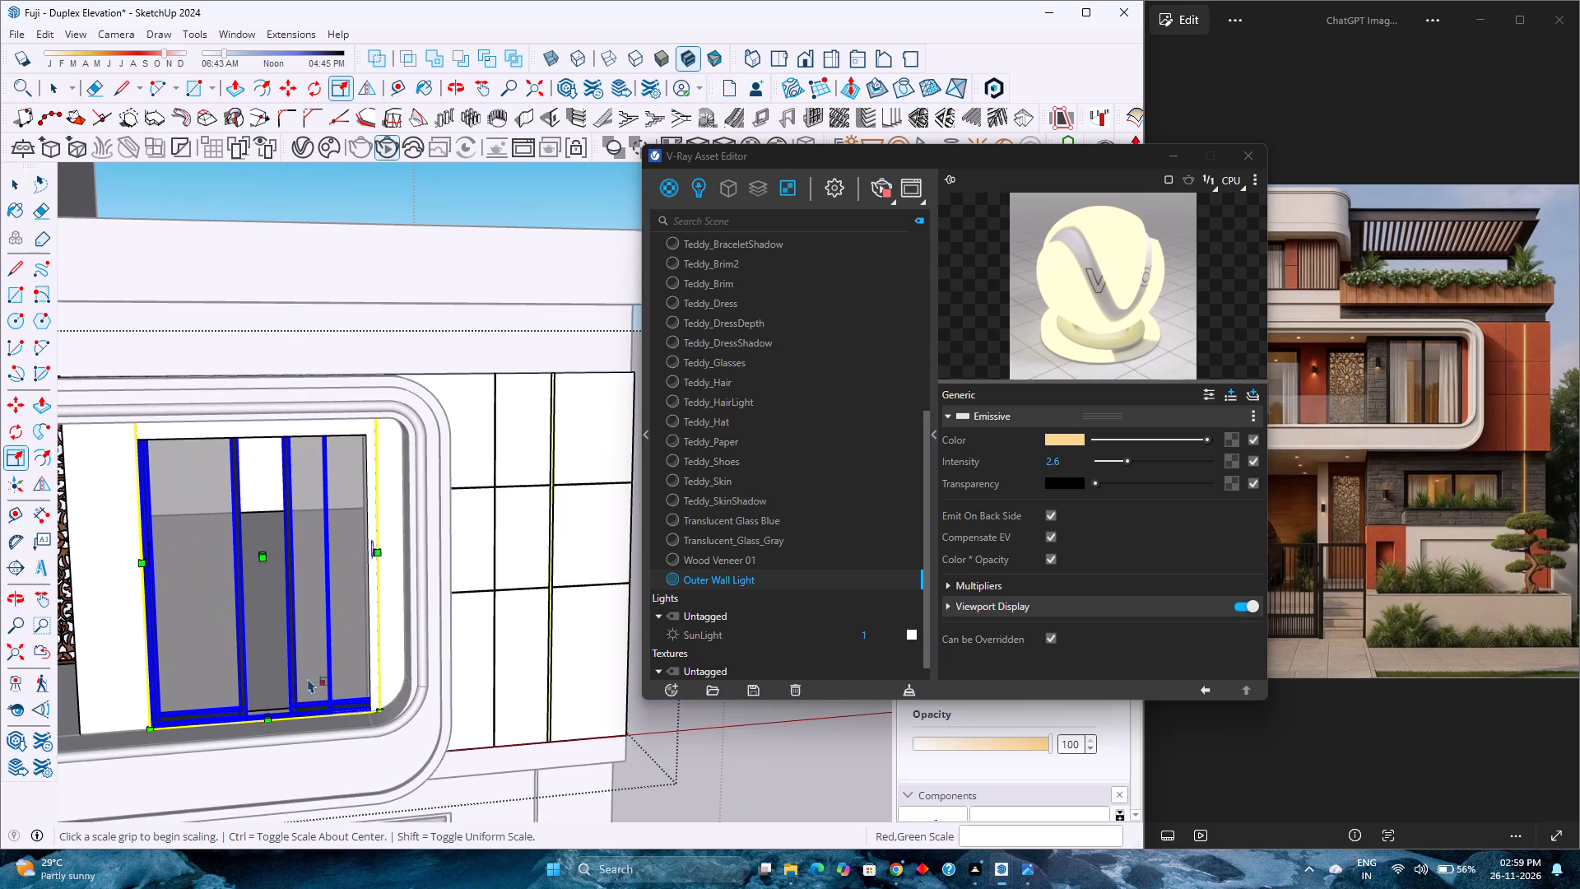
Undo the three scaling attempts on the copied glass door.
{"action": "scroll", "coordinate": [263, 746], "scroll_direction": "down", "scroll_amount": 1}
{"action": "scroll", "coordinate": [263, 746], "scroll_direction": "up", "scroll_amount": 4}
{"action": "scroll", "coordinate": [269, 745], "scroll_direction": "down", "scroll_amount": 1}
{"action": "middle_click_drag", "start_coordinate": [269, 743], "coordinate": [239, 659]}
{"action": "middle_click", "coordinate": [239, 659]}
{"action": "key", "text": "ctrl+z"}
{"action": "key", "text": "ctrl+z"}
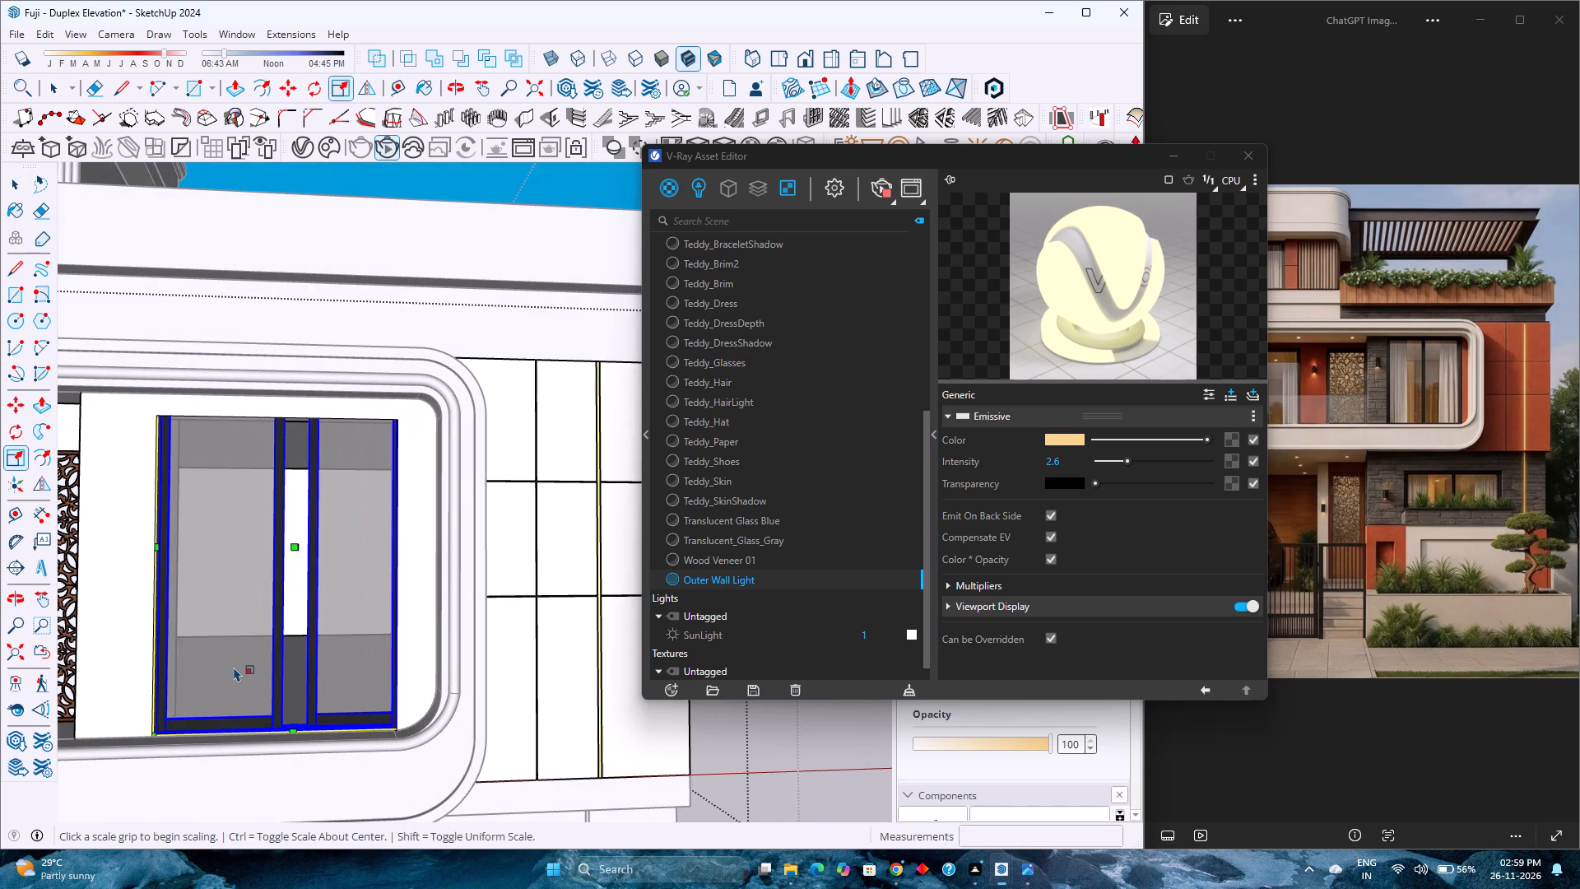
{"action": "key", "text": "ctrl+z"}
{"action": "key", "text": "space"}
Scale the copied glass door down uniformly from its upper outer corner, keeping its lower inner corner at the opening's corner.
{"action": "scroll", "coordinate": [369, 691], "scroll_direction": "down", "scroll_amount": 13}
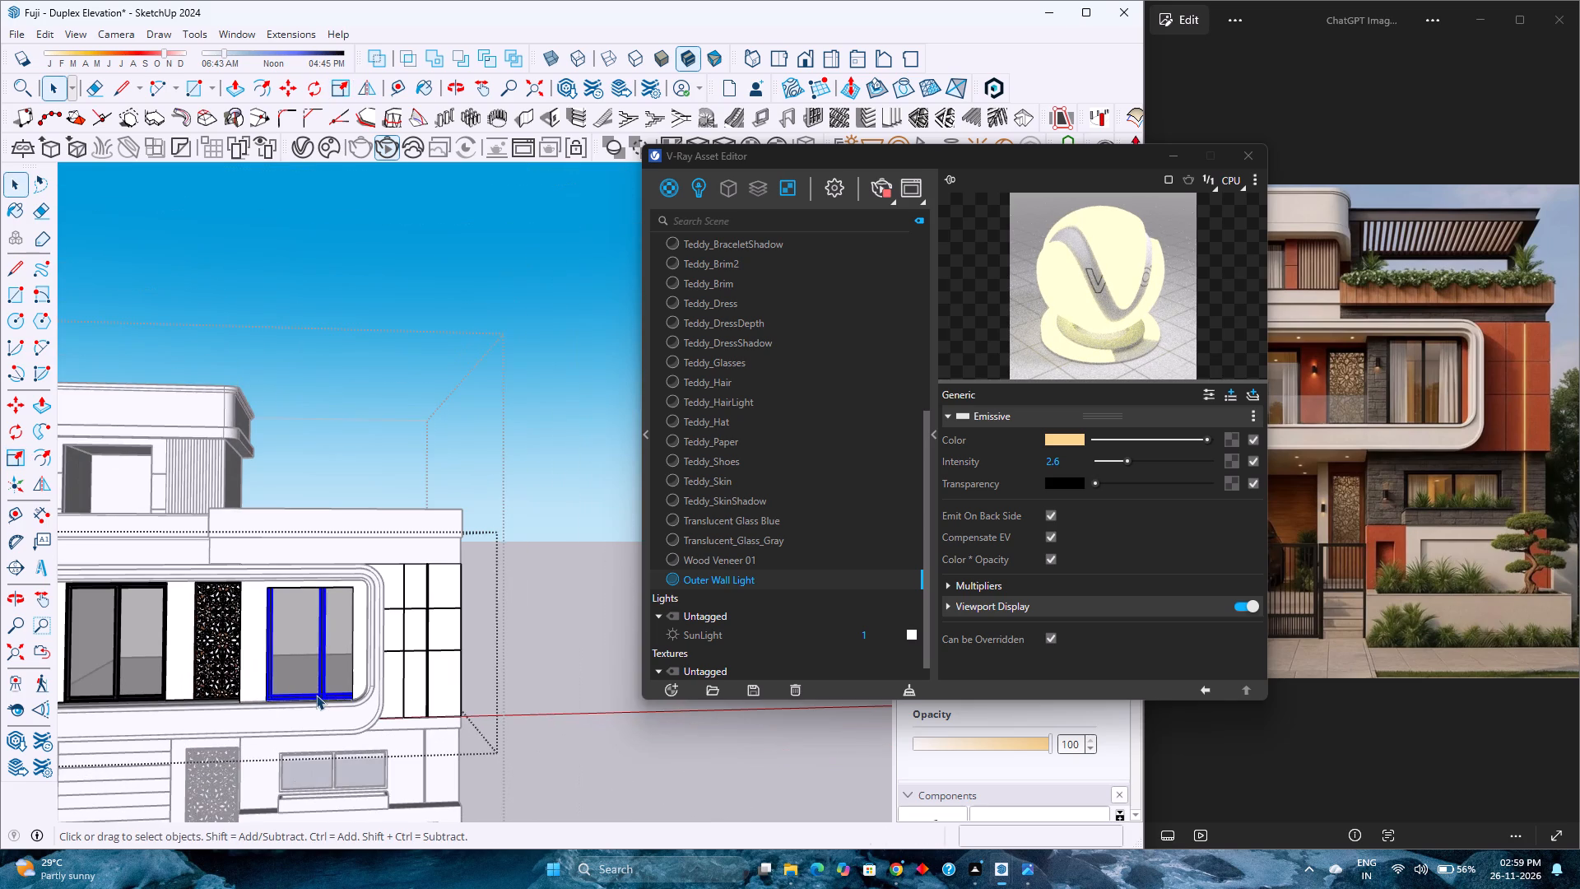
{"action": "scroll", "coordinate": [316, 695], "scroll_direction": "down", "scroll_amount": 4}
{"action": "scroll", "coordinate": [316, 696], "scroll_direction": "up", "scroll_amount": 9}
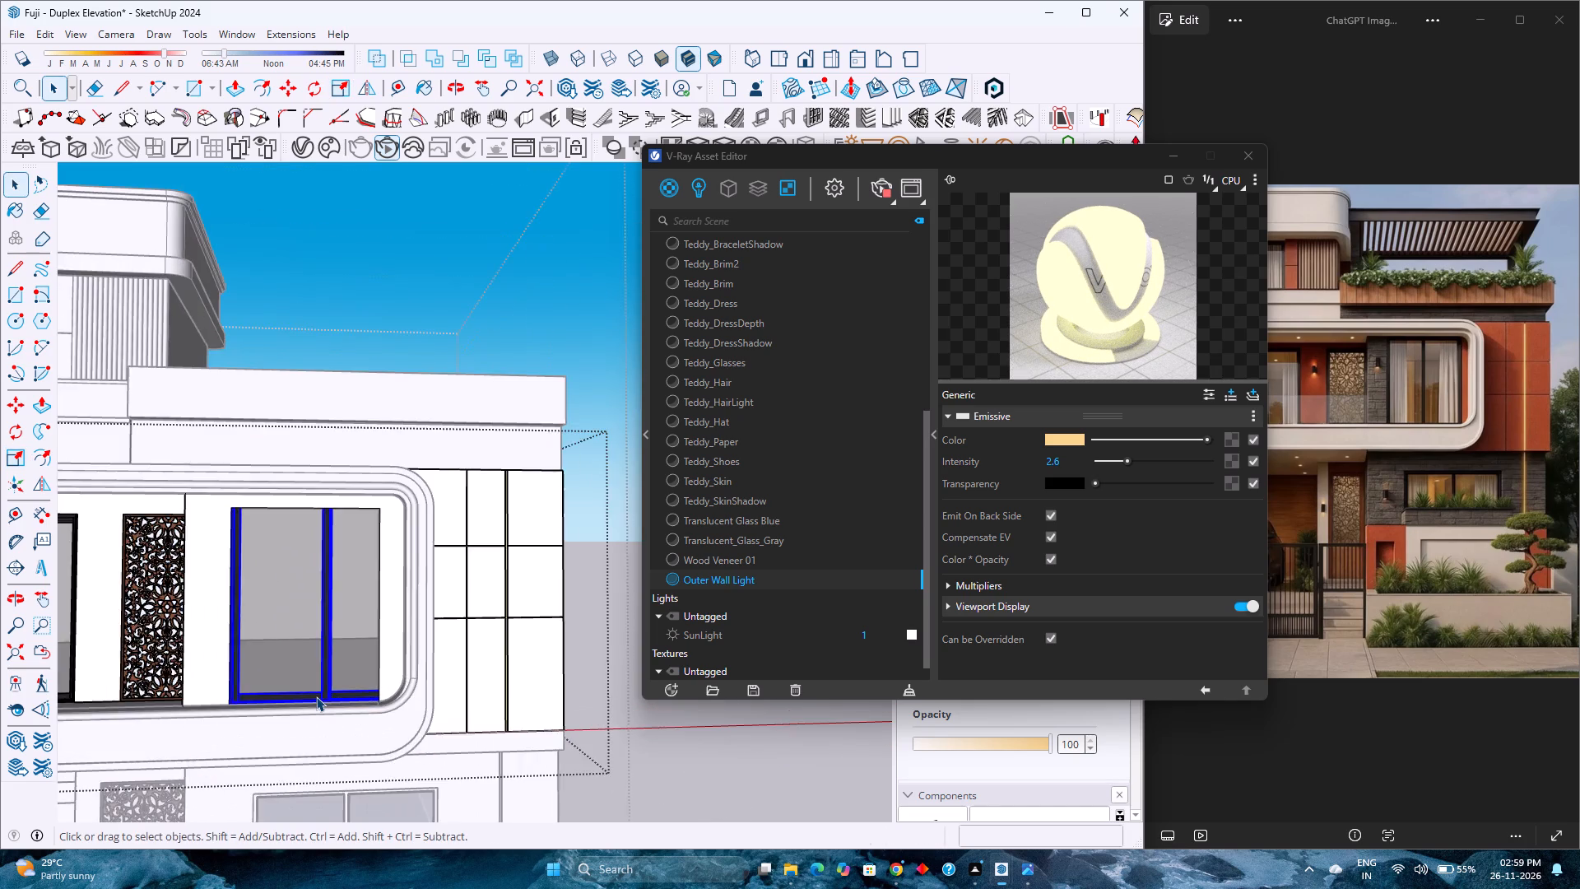
{"action": "scroll", "coordinate": [316, 696], "scroll_direction": "up", "scroll_amount": 3}
{"action": "middle_click_drag", "start_coordinate": [316, 696], "coordinate": [322, 710]}
{"action": "middle_click", "coordinate": [322, 710]}
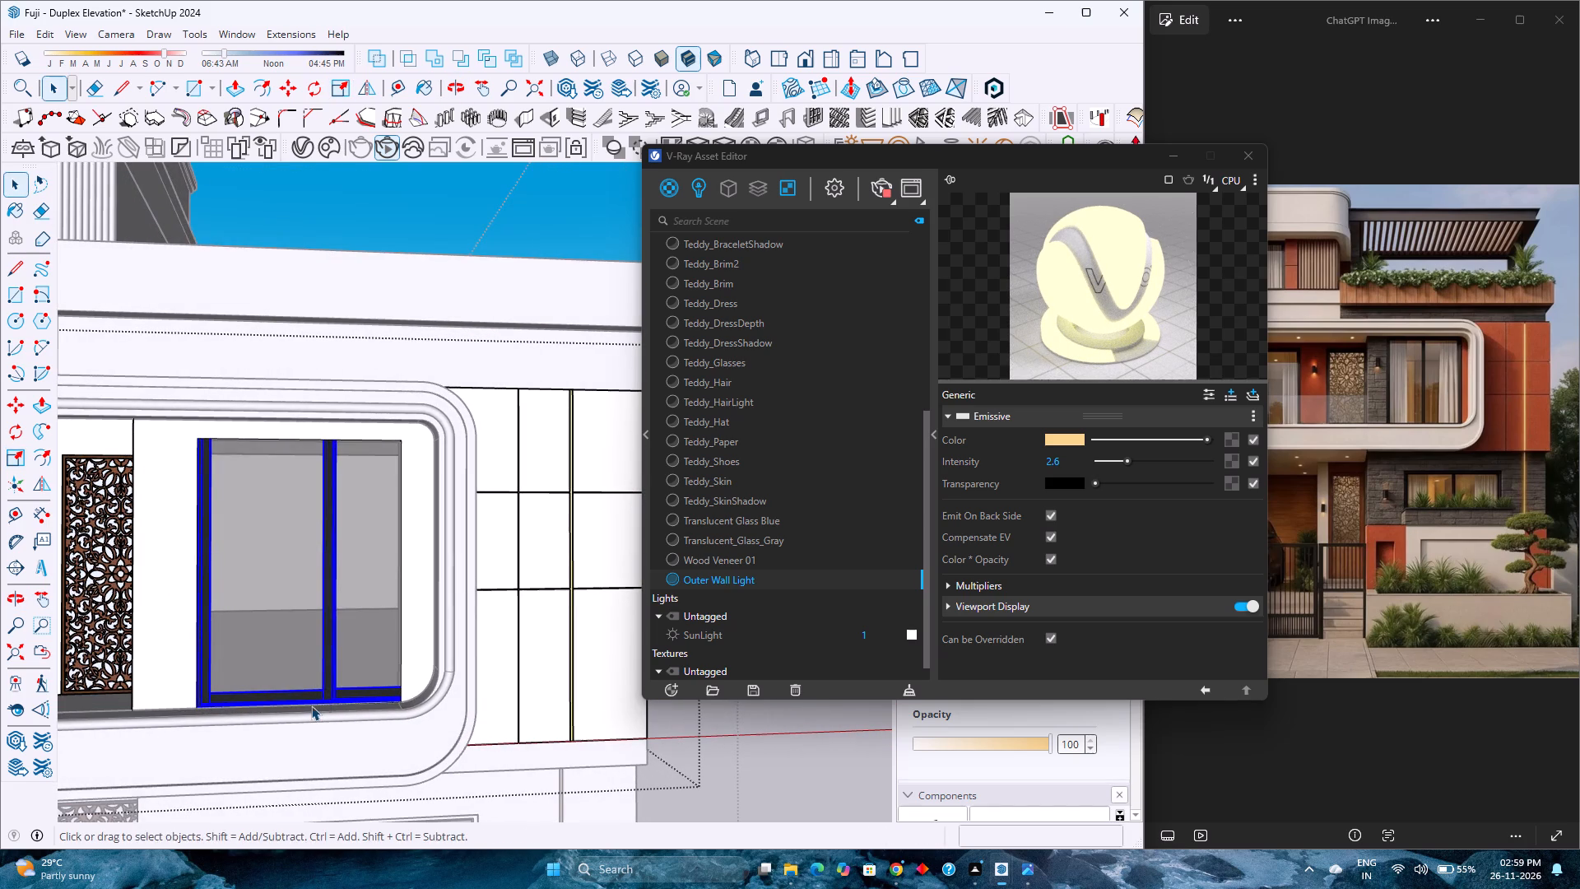
{"action": "key", "text": "s"}
{"action": "key", "text": "k"}
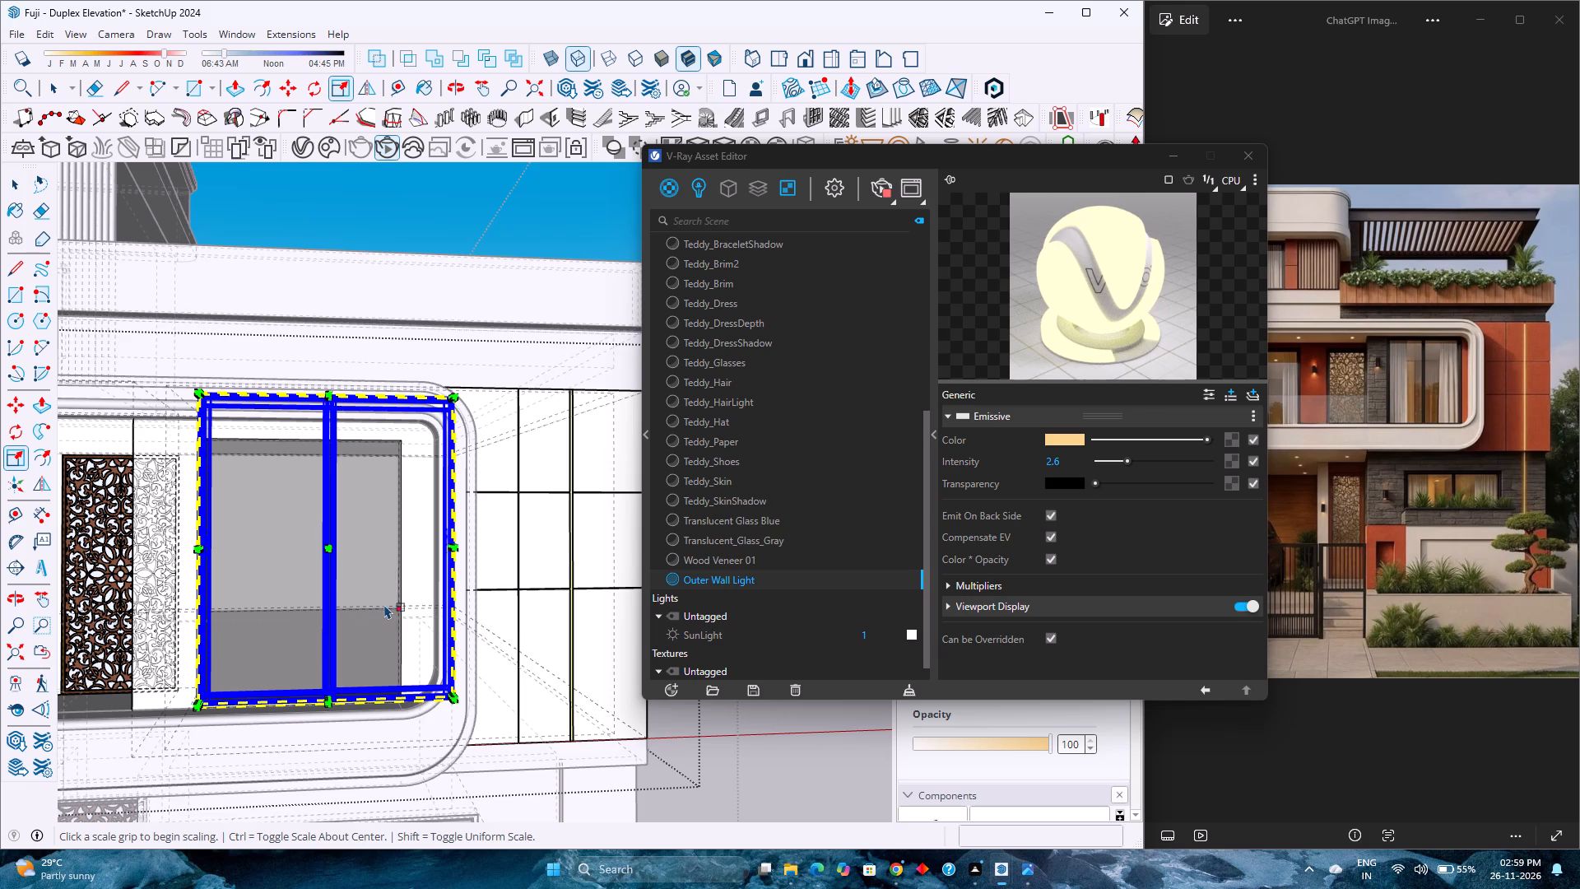
{"action": "left_click", "coordinate": [454, 391]}
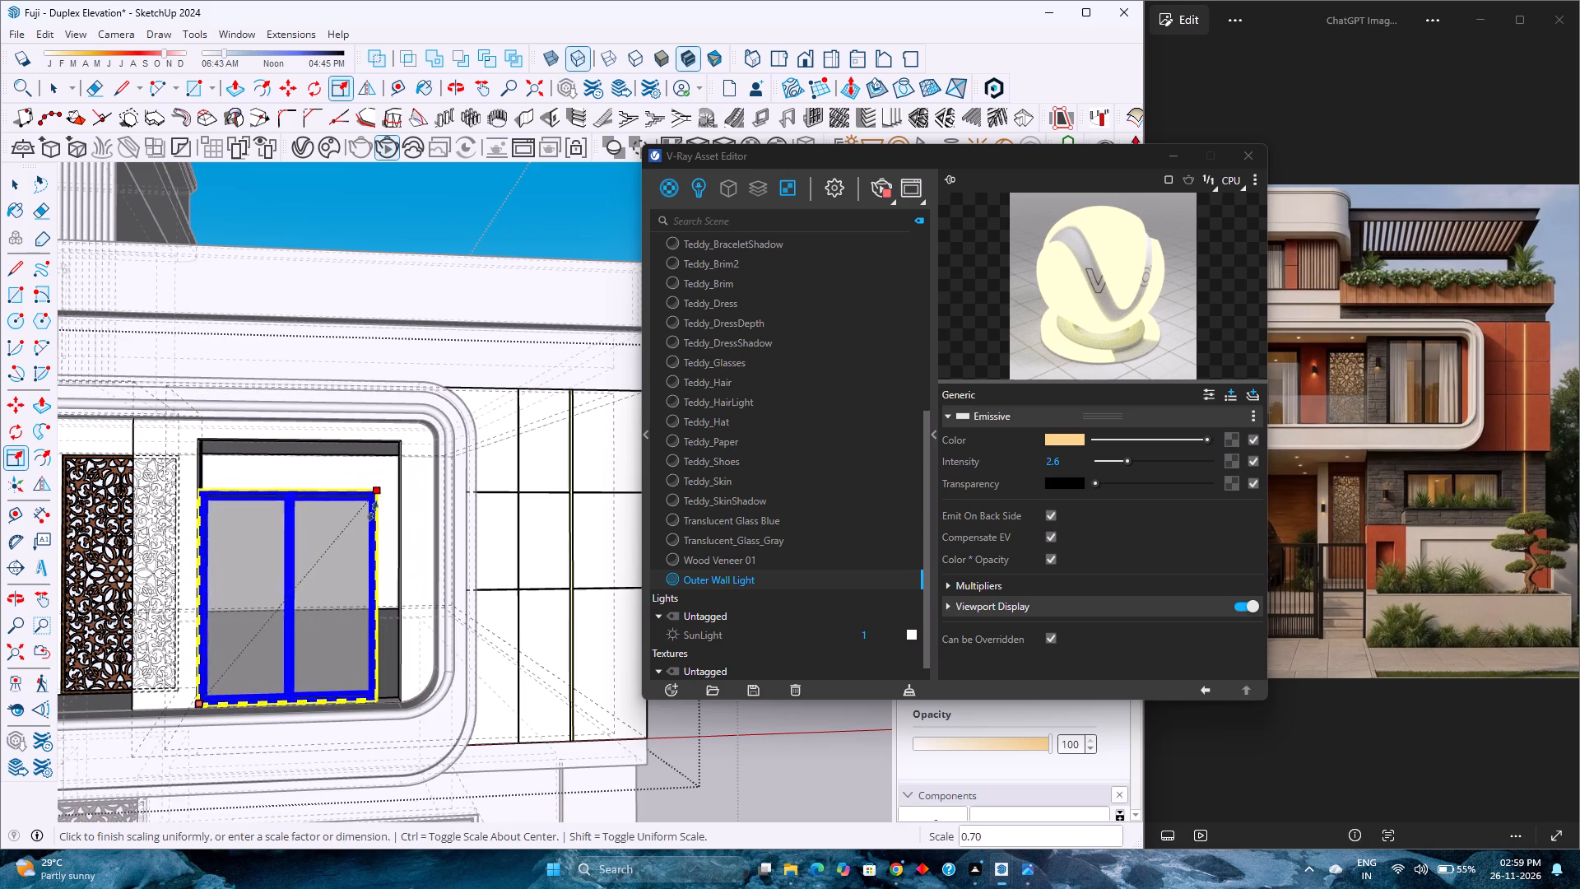
{"action": "left_click", "coordinate": [355, 534]}
{"action": "scroll", "coordinate": [332, 567], "scroll_direction": "up", "scroll_amount": 2}
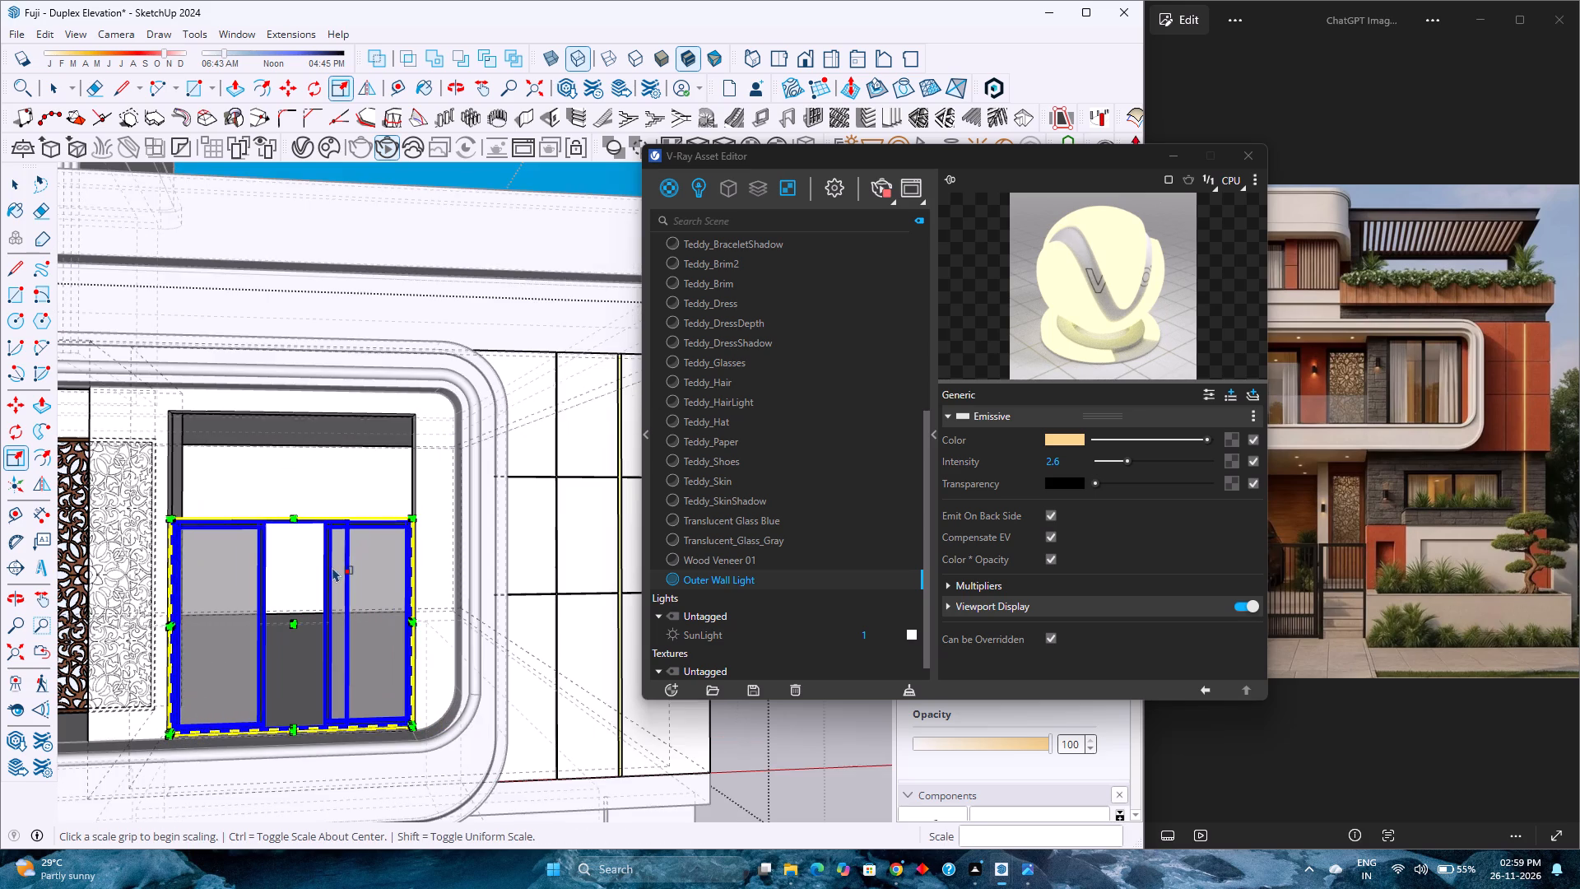
{"action": "key", "text": "space"}
Open the scaled glass door copy in the rounded-frame opening for editing.
{"action": "double_click", "coordinate": [342, 606]}
{"action": "scroll", "coordinate": [342, 606], "scroll_direction": "up", "scroll_amount": 2}
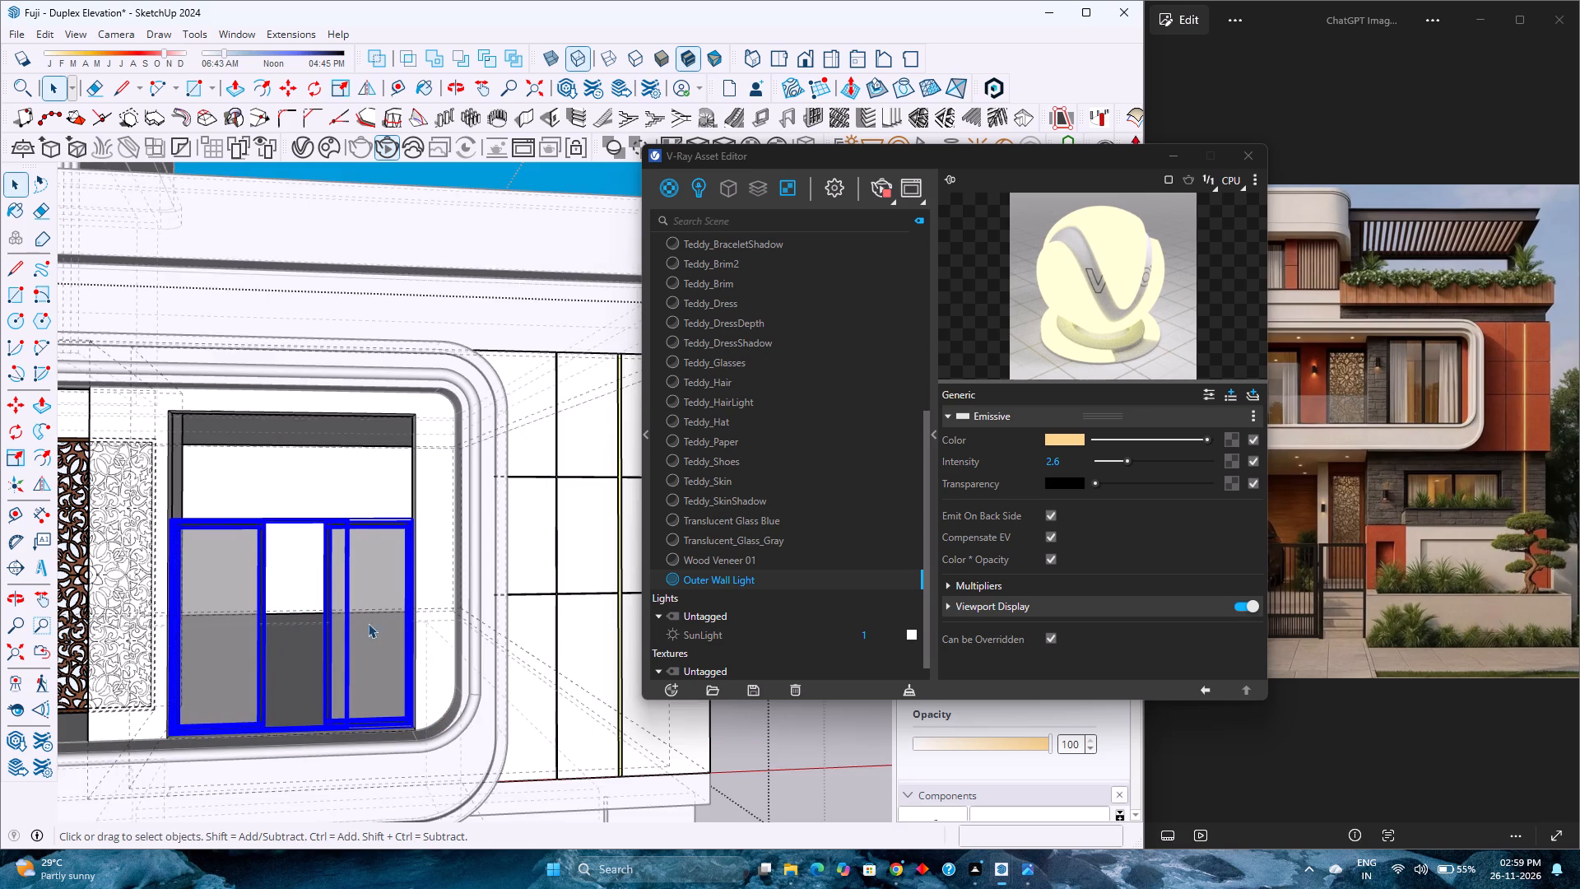
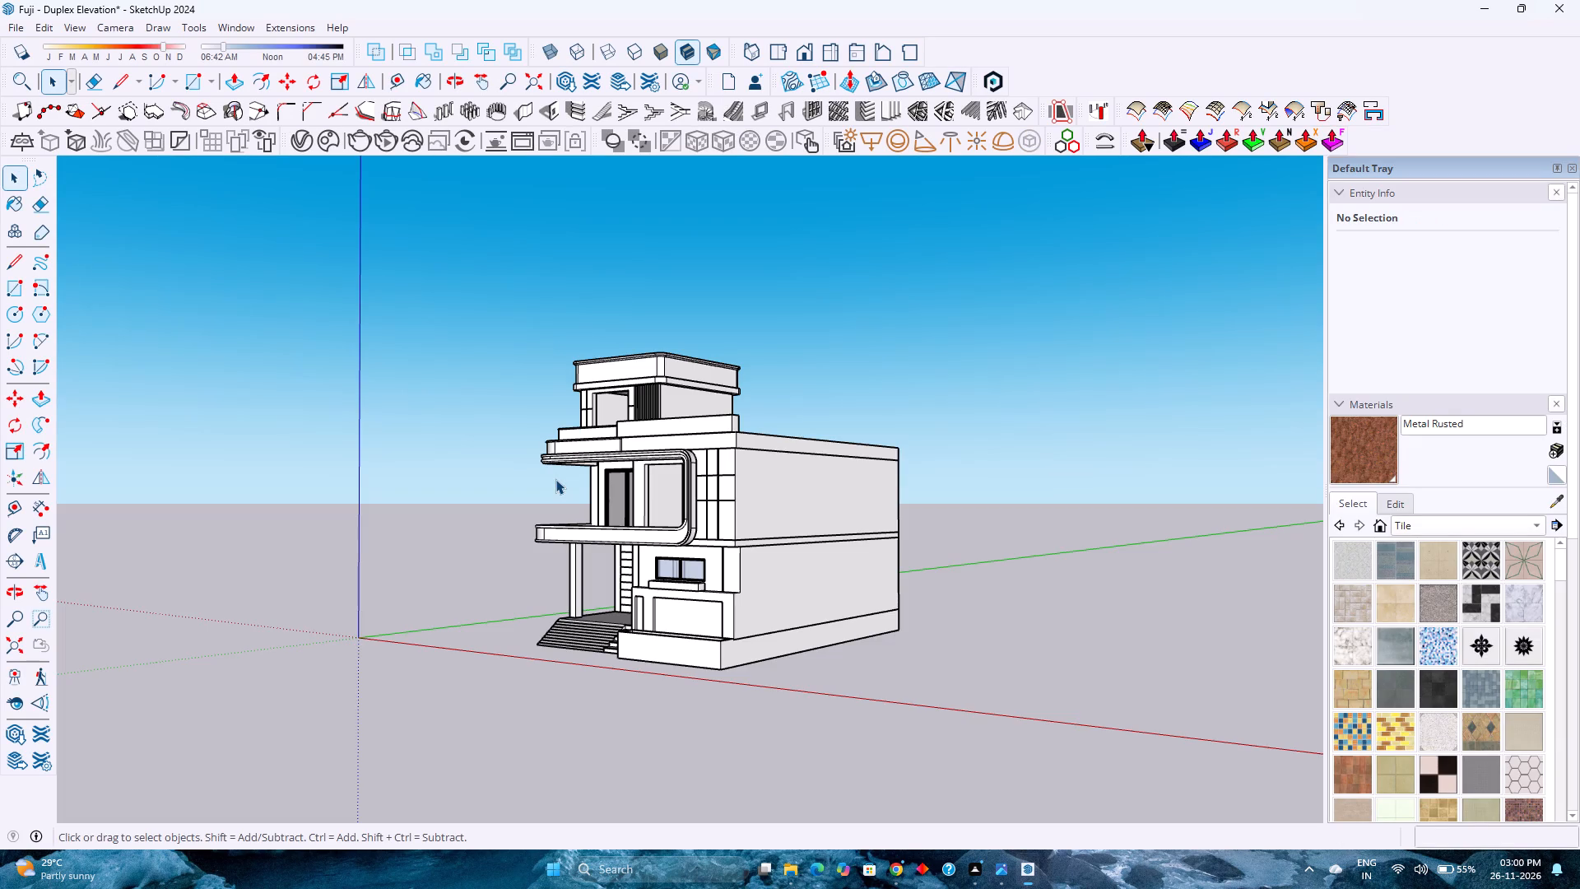
Examine the duplex building from its side round to its front elevation.
{"action": "scroll", "coordinate": [681, 520], "scroll_direction": "down", "scroll_amount": 3}
{"action": "scroll", "coordinate": [681, 520], "scroll_direction": "up", "scroll_amount": 3}
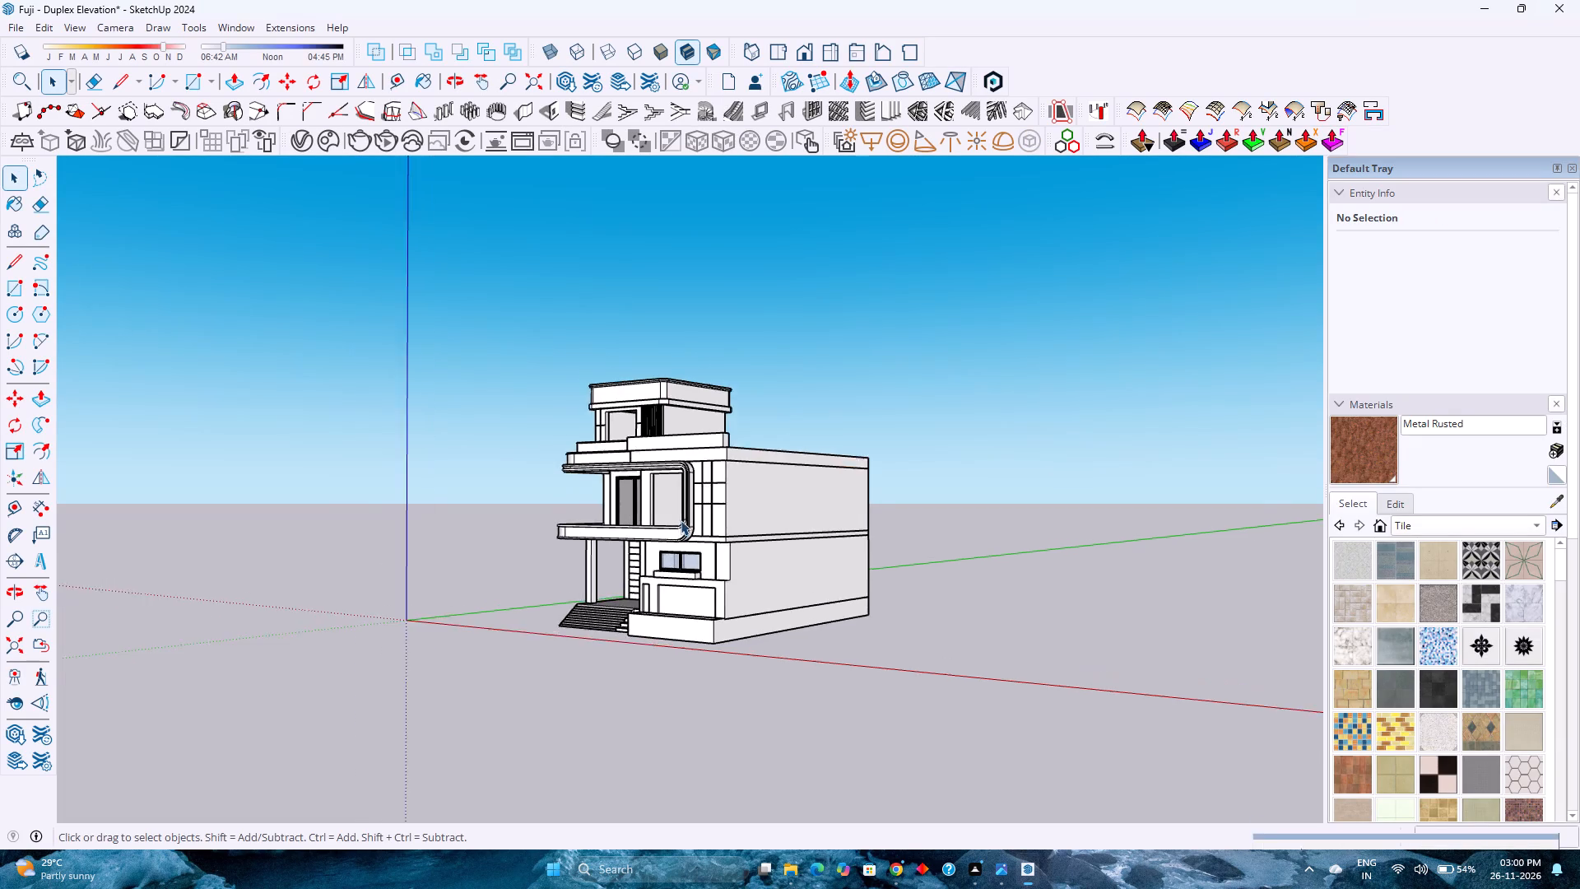
{"action": "scroll", "coordinate": [681, 518], "scroll_direction": "up", "scroll_amount": 5}
{"action": "middle_click", "coordinate": [680, 505]}
{"action": "middle_click_drag", "start_coordinate": [680, 505], "coordinate": [964, 594]}
{"action": "scroll", "coordinate": [645, 499], "scroll_direction": "down", "scroll_amount": 3}
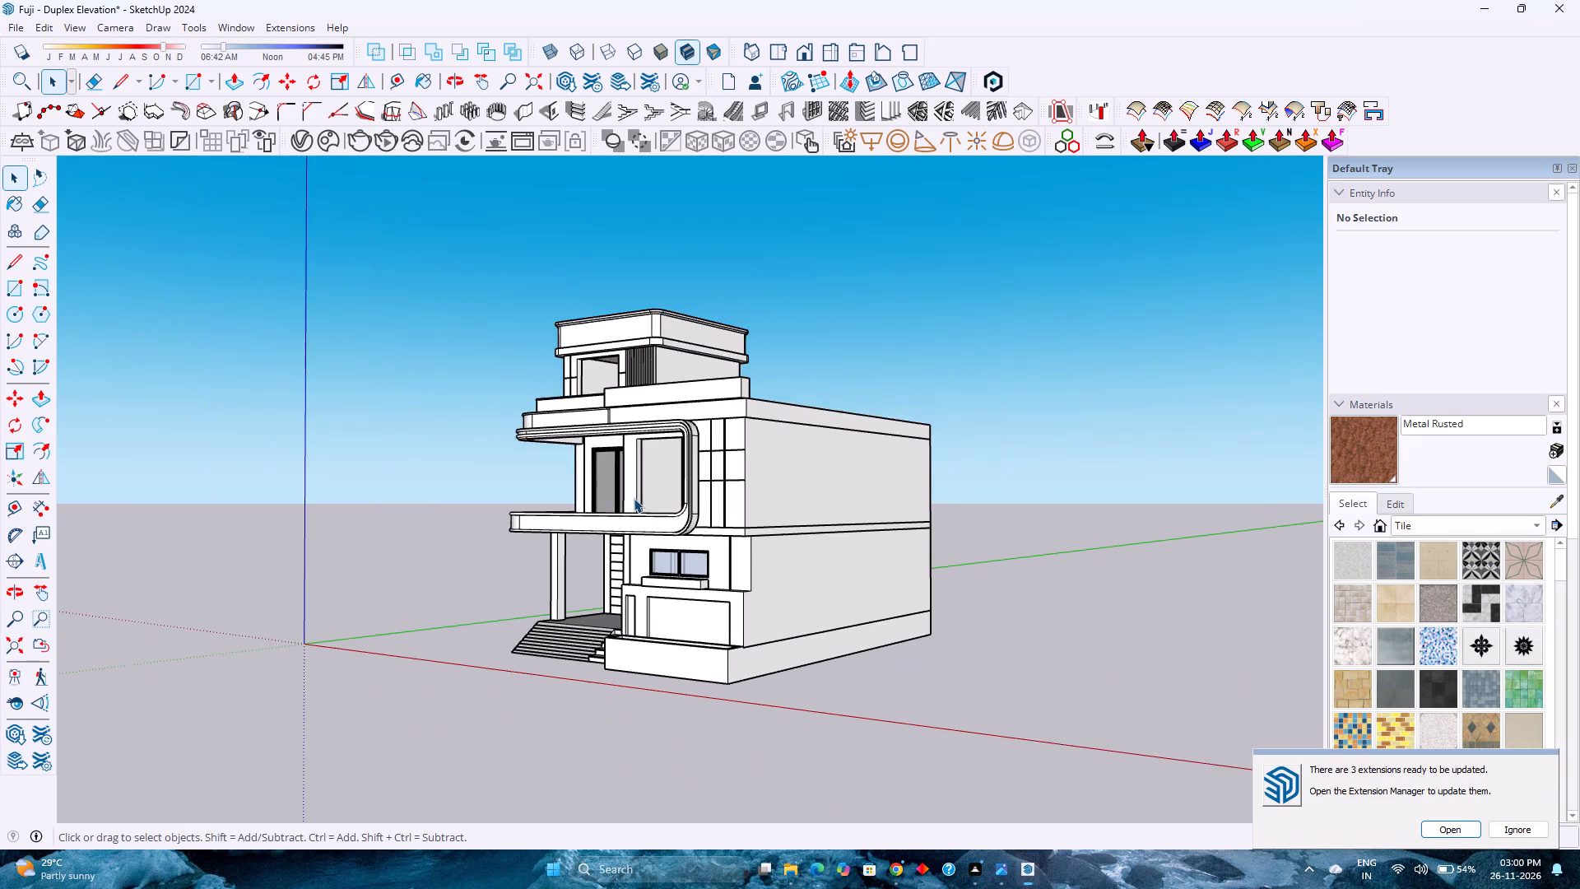
{"action": "middle_click_drag", "start_coordinate": [615, 498], "coordinate": [906, 564]}
{"action": "middle_click", "coordinate": [905, 563]}
Save the model as Fuji - Duplex Elevation in the Fuji Files folder, replacing the existing file.
{"action": "key", "text": "ctrl+s"}
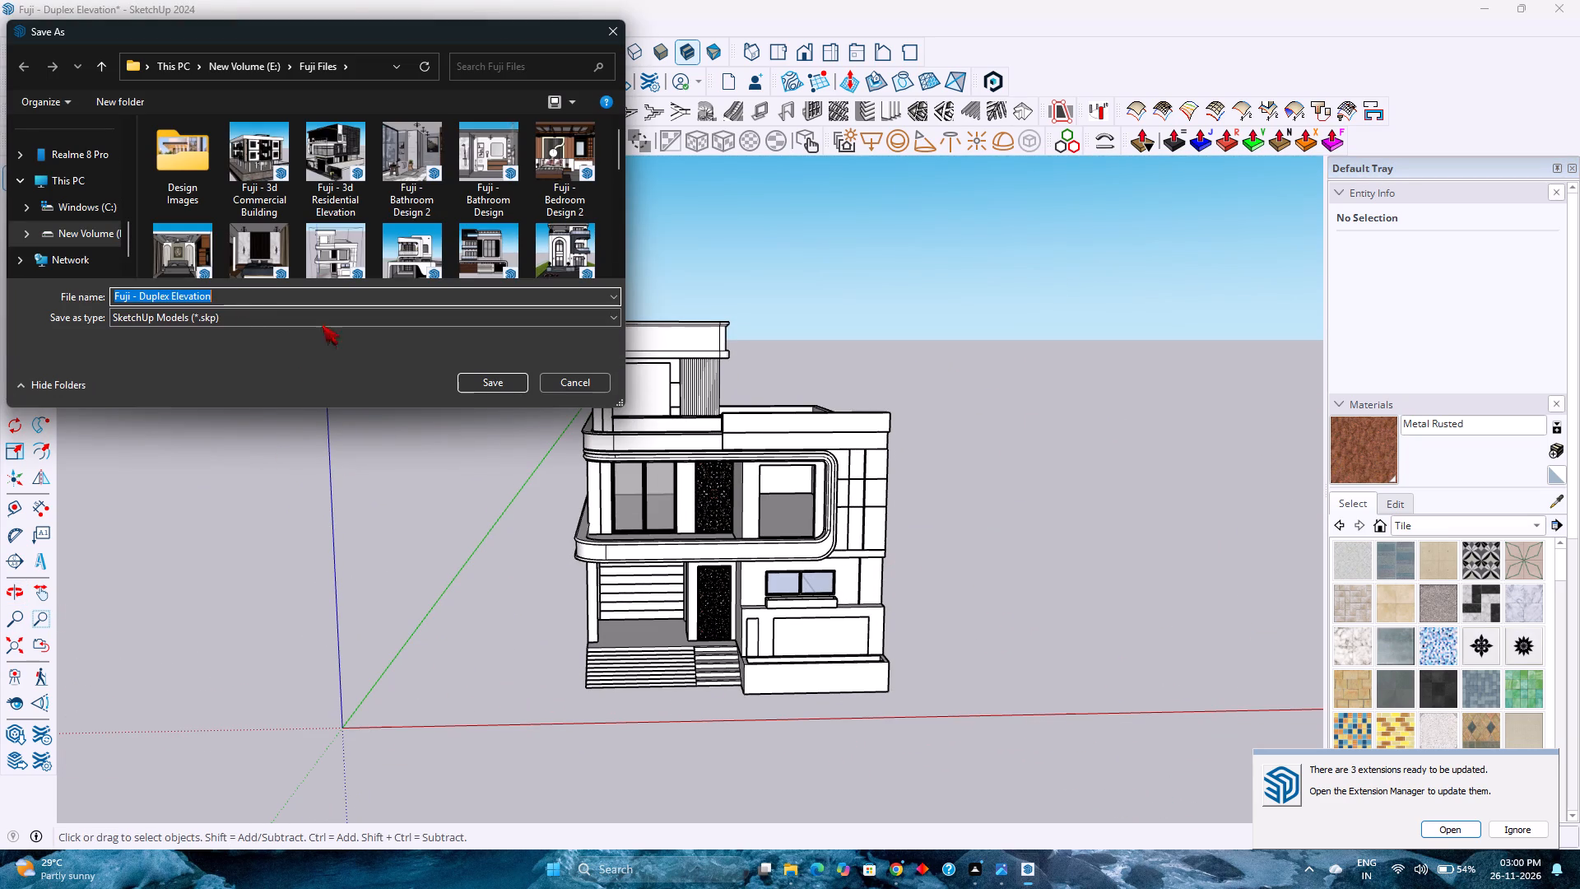
{"action": "left_click", "coordinate": [490, 380]}
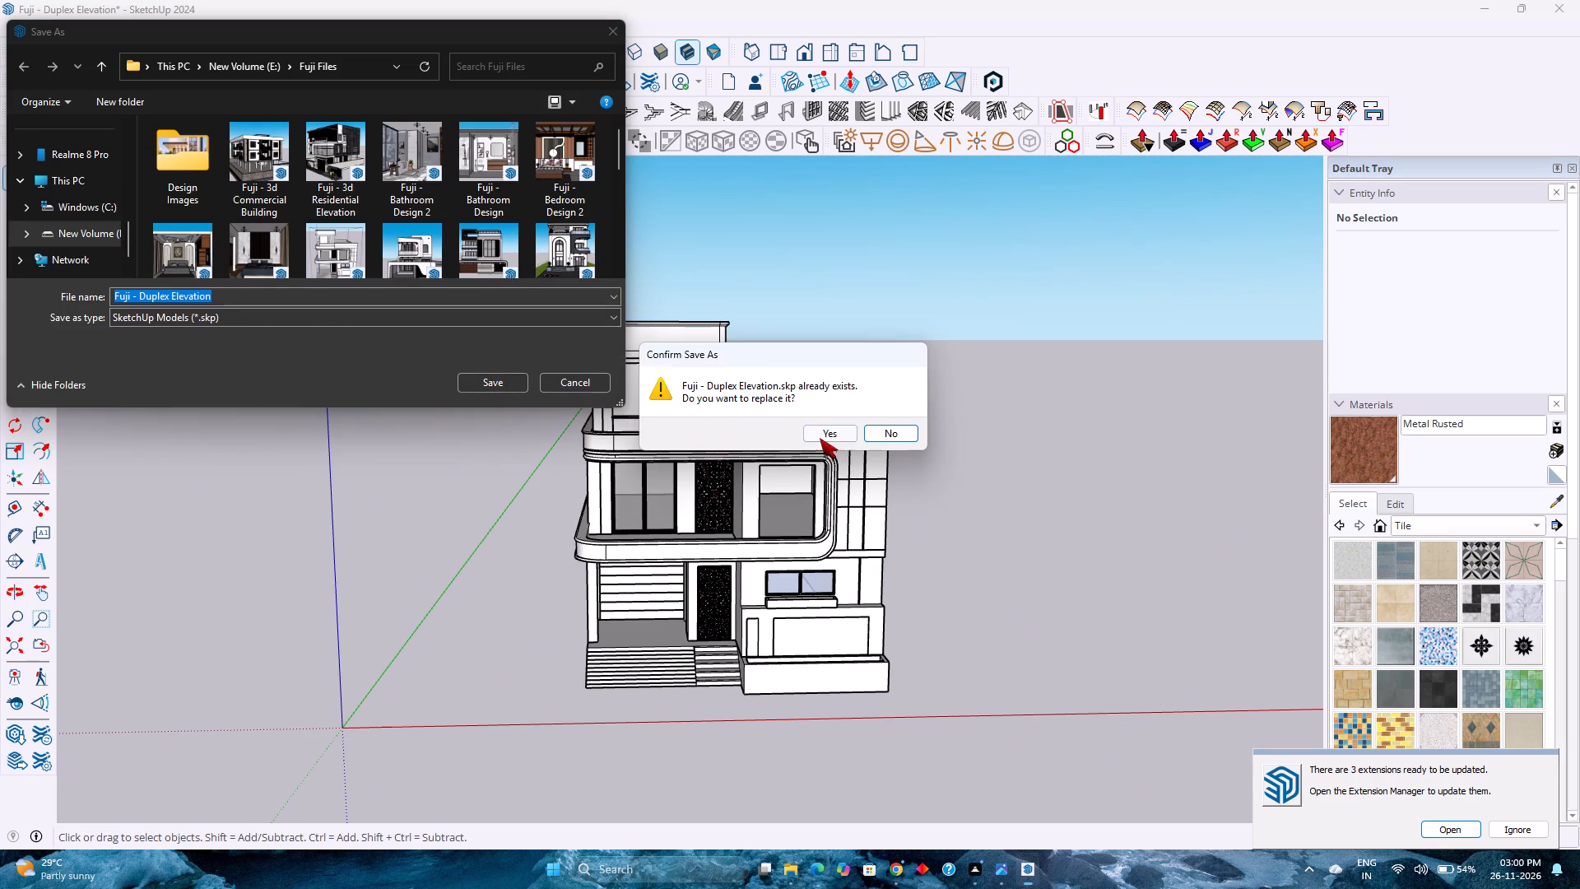
{"action": "left_click", "coordinate": [824, 438]}
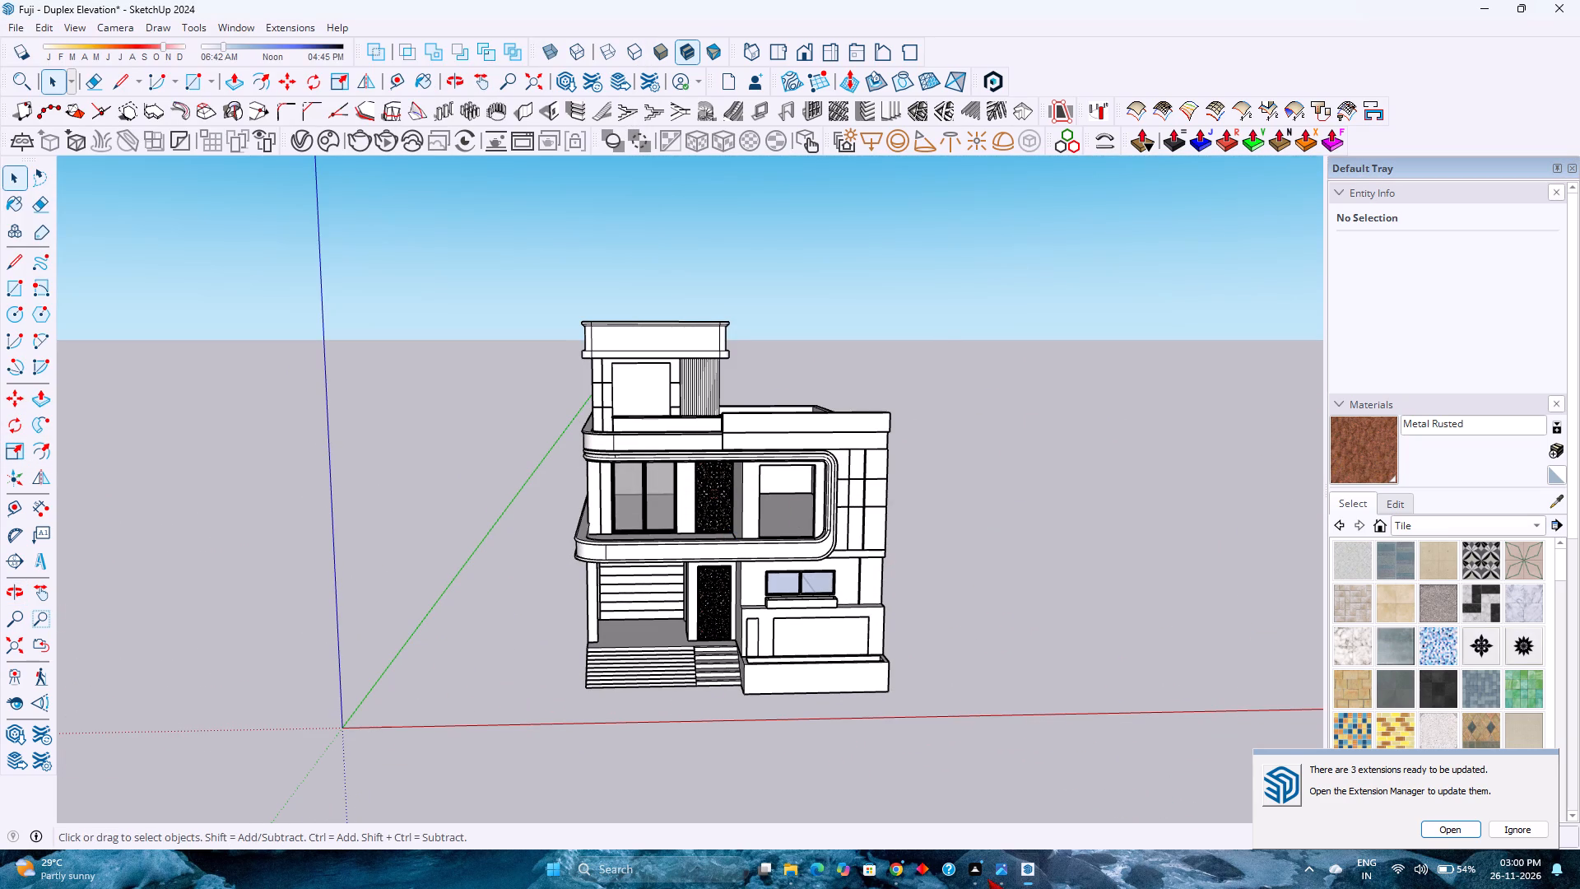
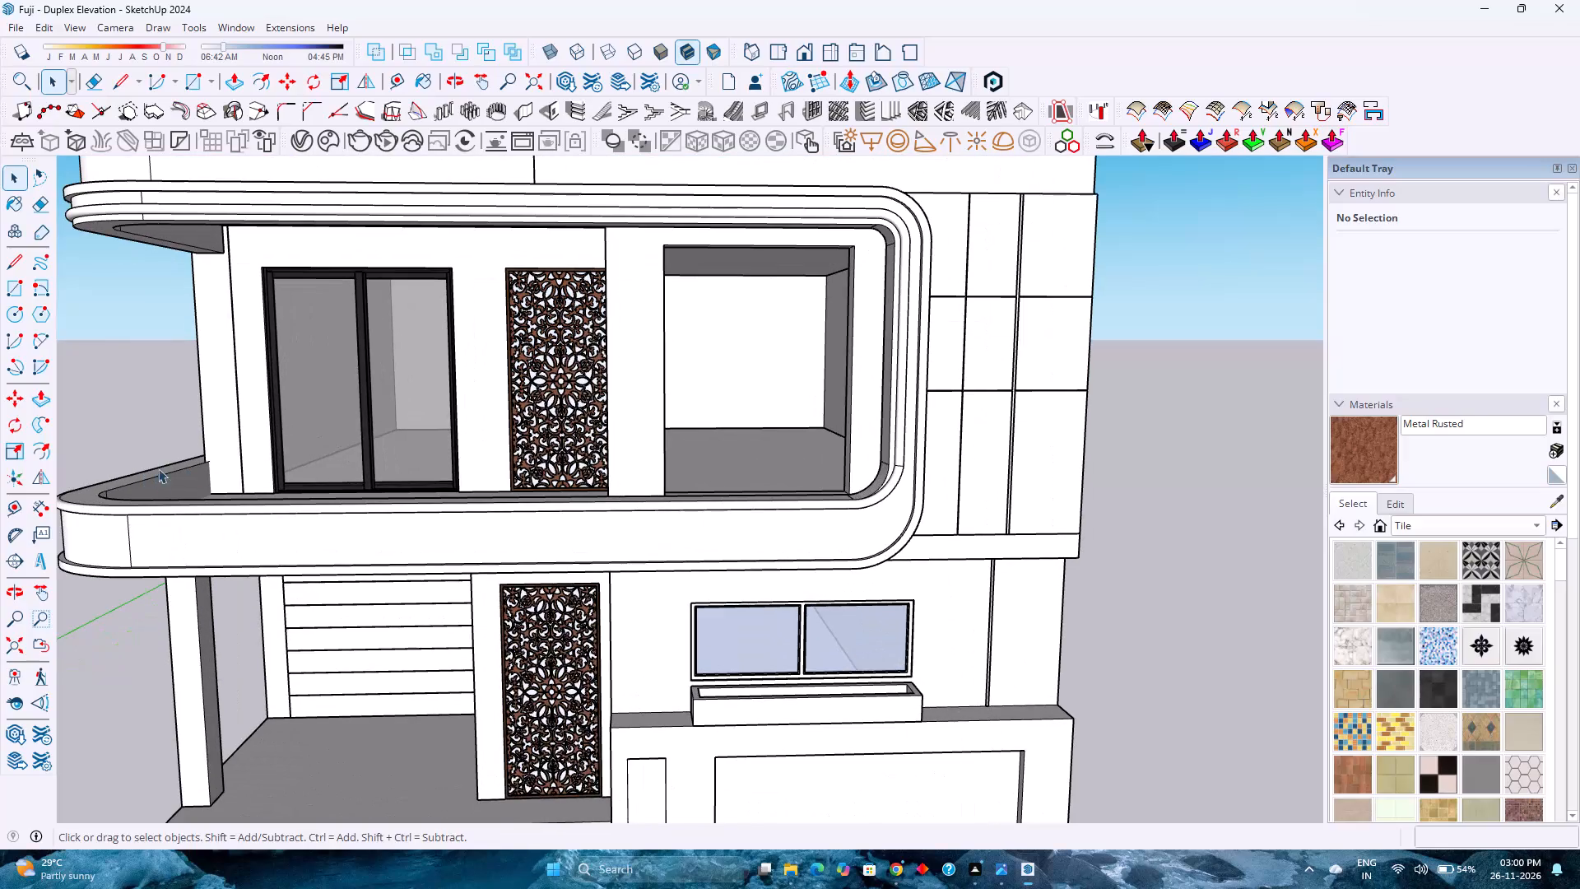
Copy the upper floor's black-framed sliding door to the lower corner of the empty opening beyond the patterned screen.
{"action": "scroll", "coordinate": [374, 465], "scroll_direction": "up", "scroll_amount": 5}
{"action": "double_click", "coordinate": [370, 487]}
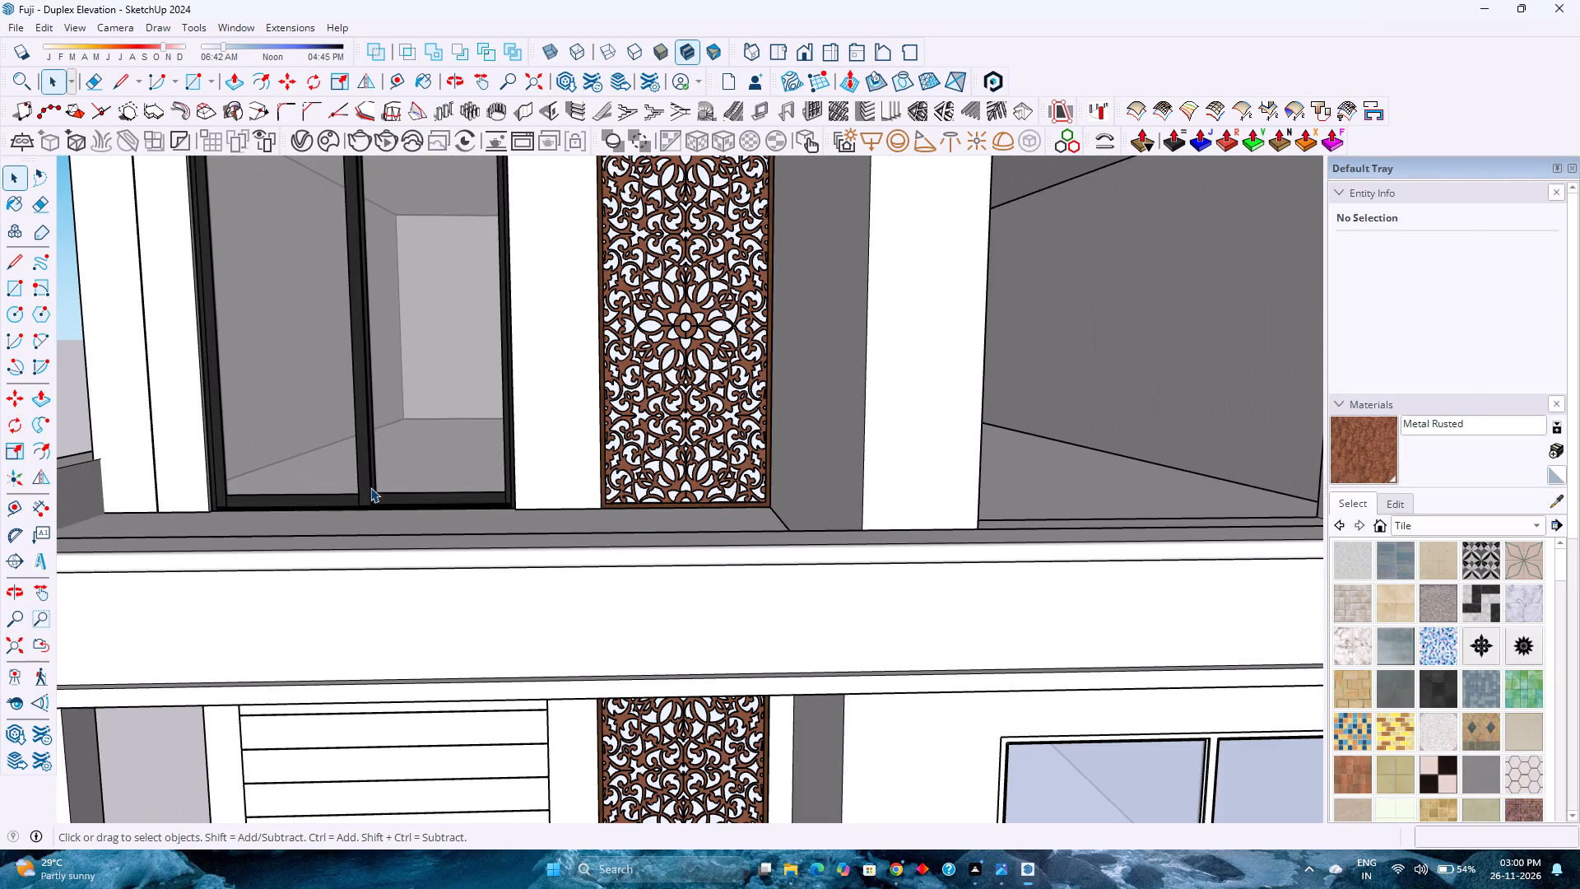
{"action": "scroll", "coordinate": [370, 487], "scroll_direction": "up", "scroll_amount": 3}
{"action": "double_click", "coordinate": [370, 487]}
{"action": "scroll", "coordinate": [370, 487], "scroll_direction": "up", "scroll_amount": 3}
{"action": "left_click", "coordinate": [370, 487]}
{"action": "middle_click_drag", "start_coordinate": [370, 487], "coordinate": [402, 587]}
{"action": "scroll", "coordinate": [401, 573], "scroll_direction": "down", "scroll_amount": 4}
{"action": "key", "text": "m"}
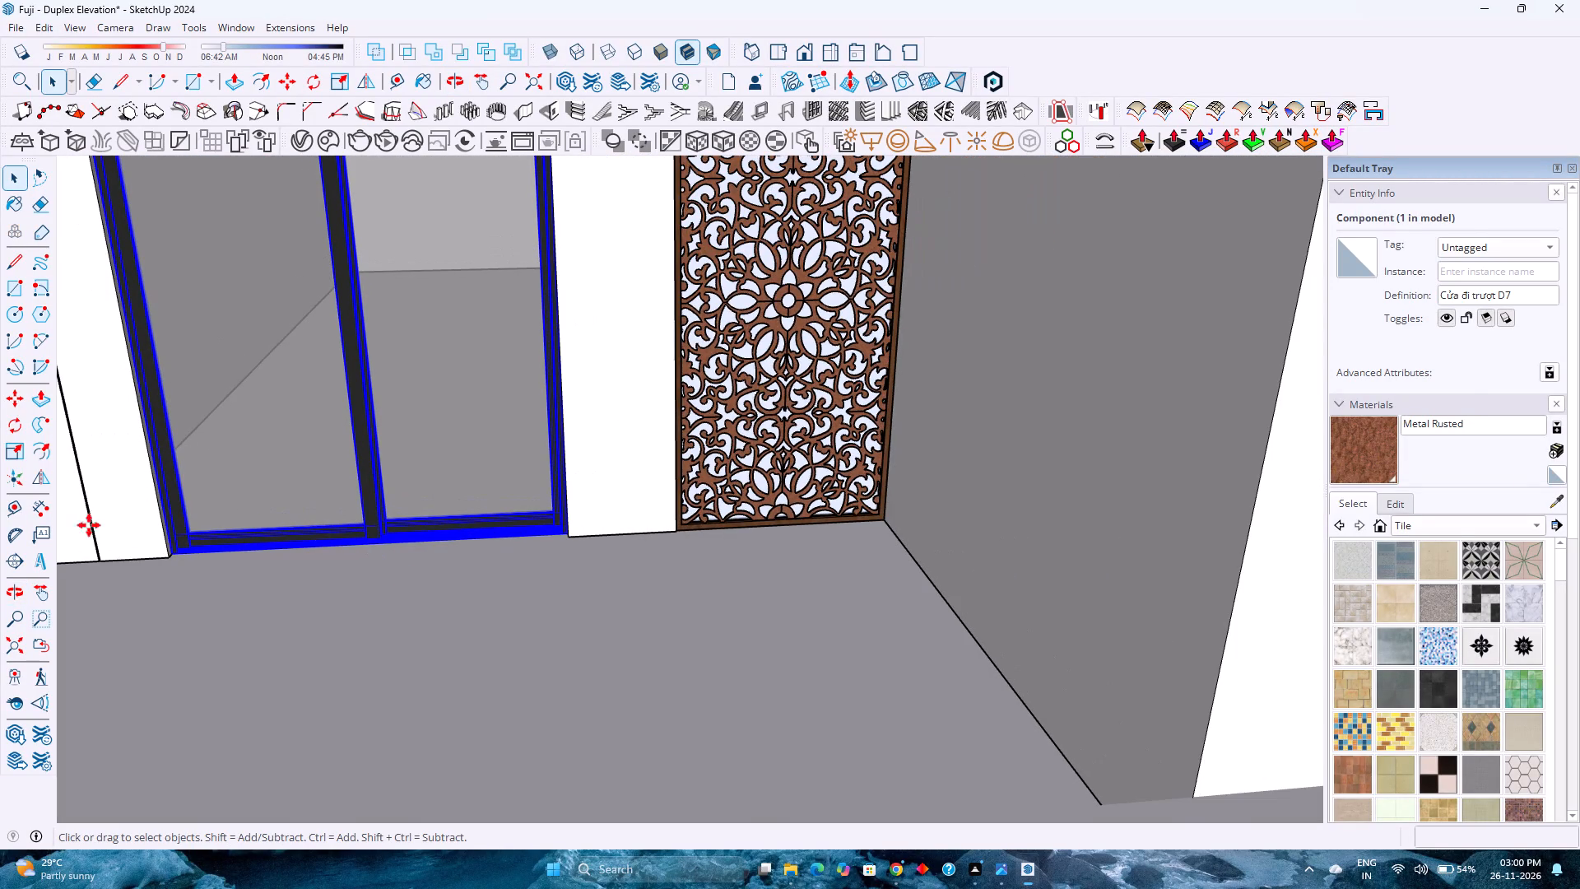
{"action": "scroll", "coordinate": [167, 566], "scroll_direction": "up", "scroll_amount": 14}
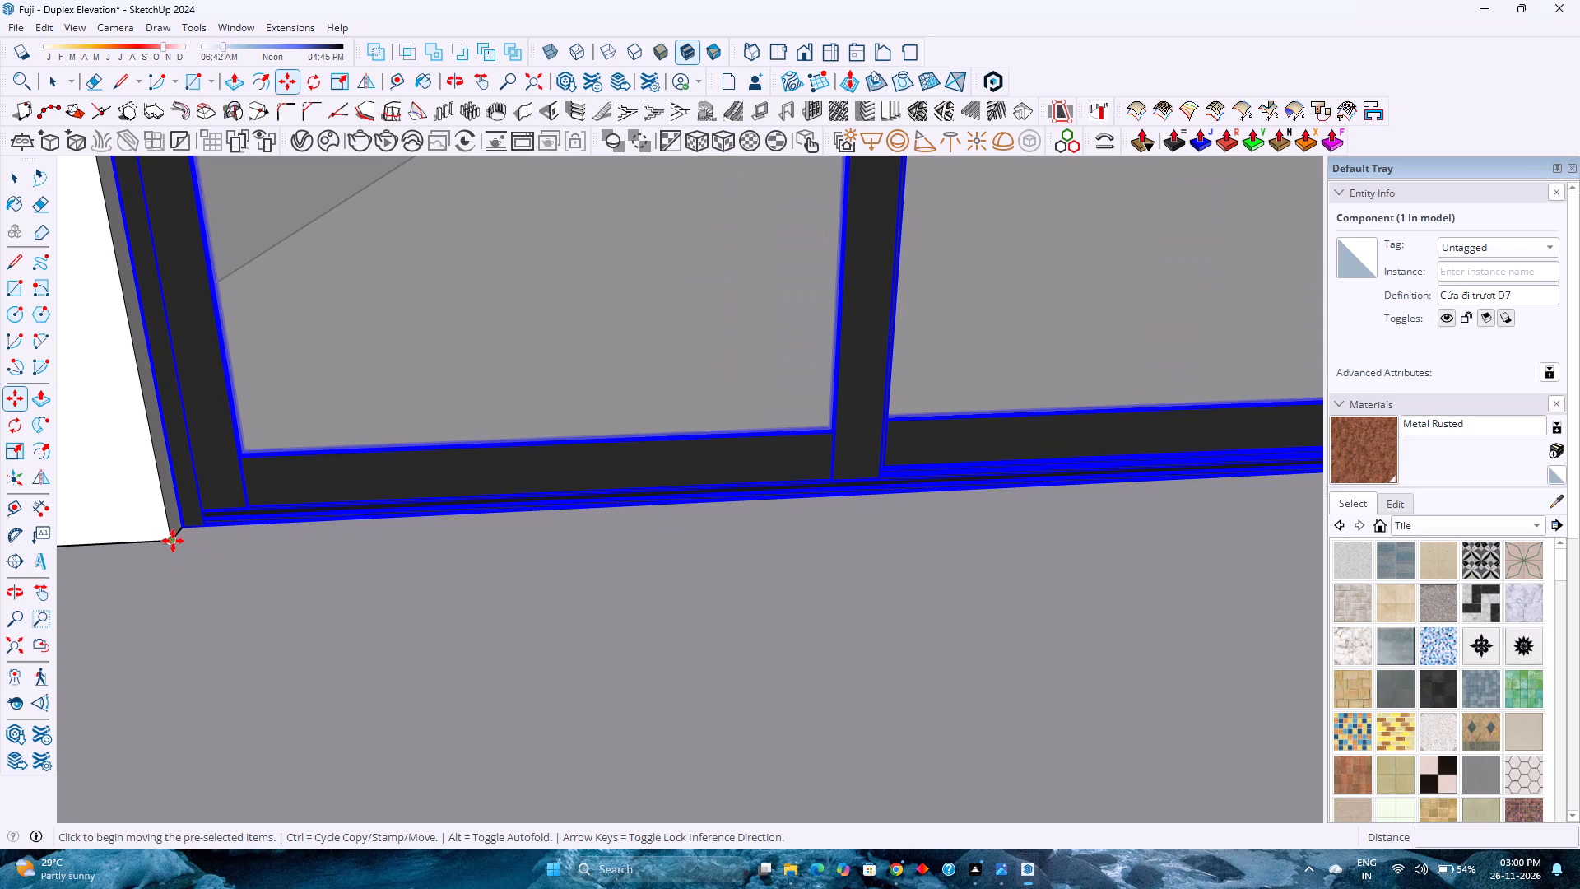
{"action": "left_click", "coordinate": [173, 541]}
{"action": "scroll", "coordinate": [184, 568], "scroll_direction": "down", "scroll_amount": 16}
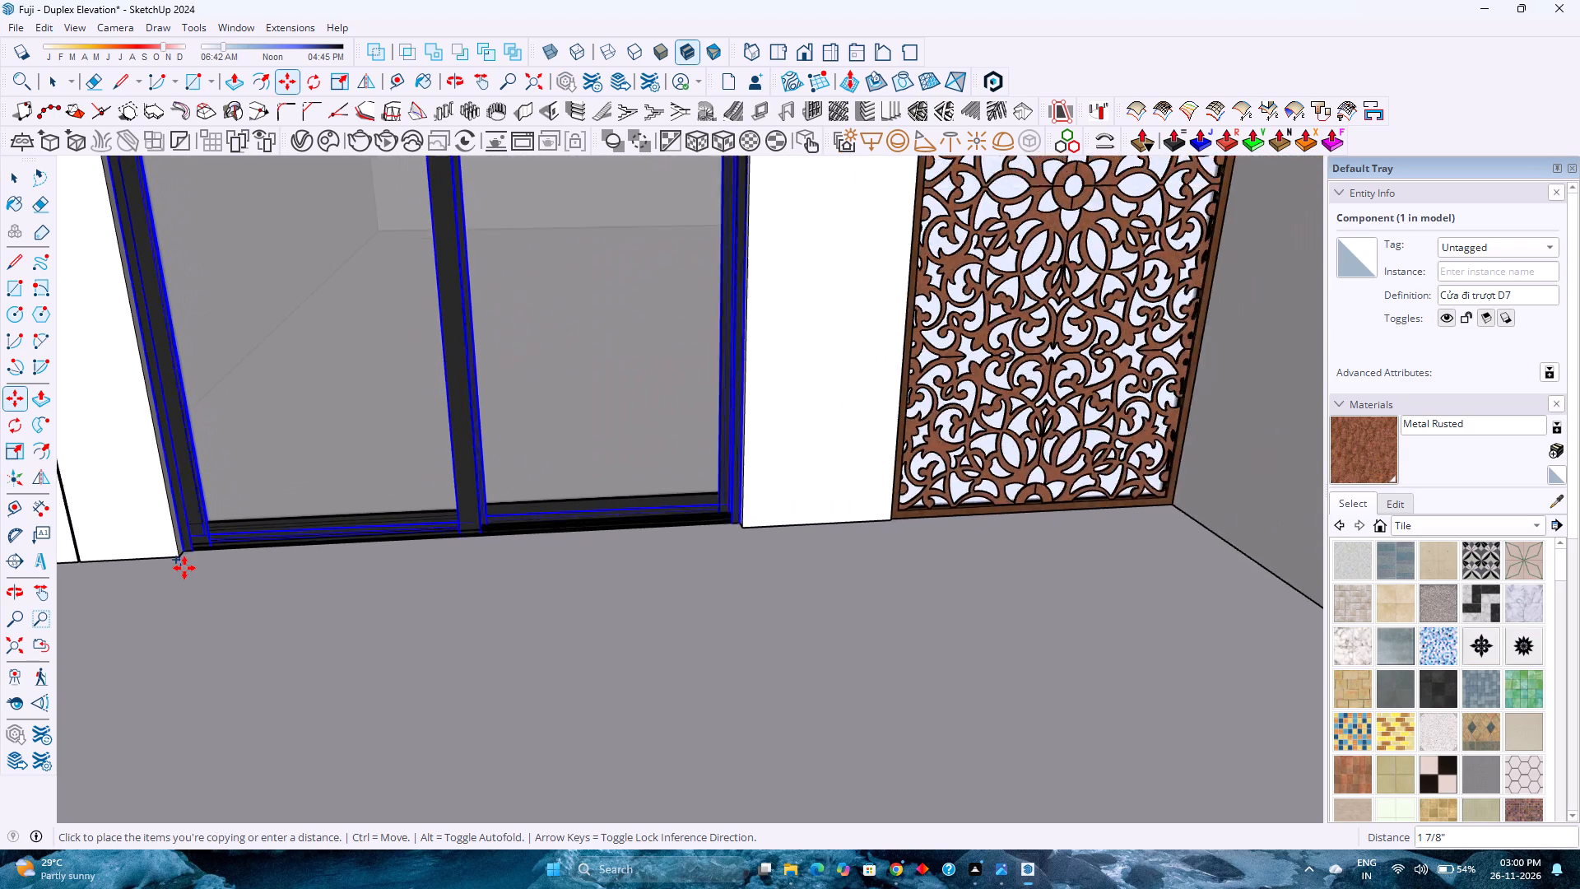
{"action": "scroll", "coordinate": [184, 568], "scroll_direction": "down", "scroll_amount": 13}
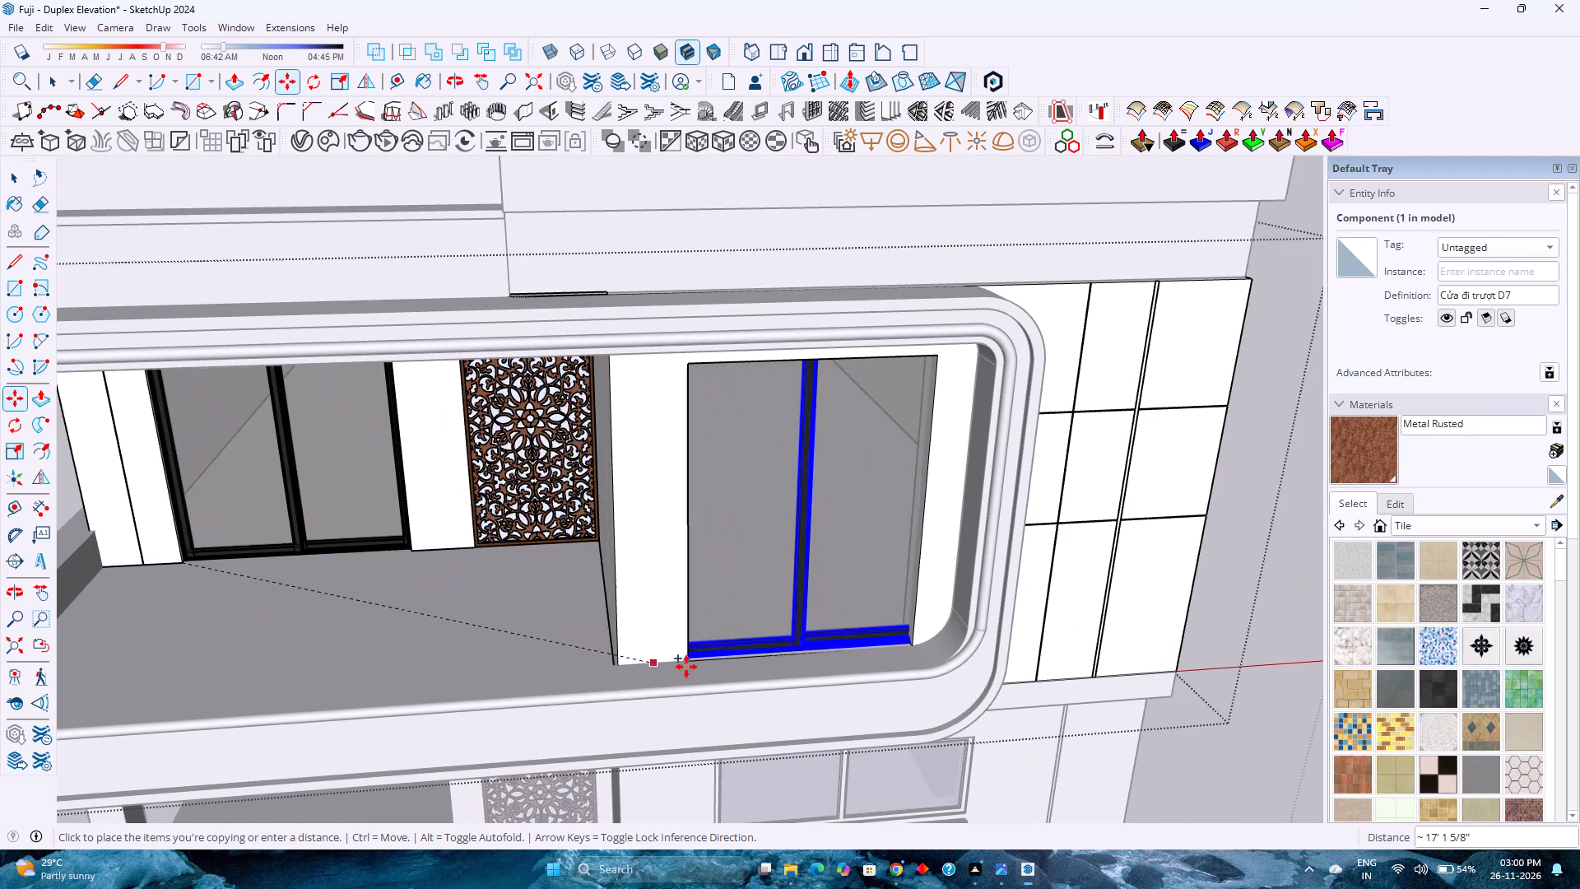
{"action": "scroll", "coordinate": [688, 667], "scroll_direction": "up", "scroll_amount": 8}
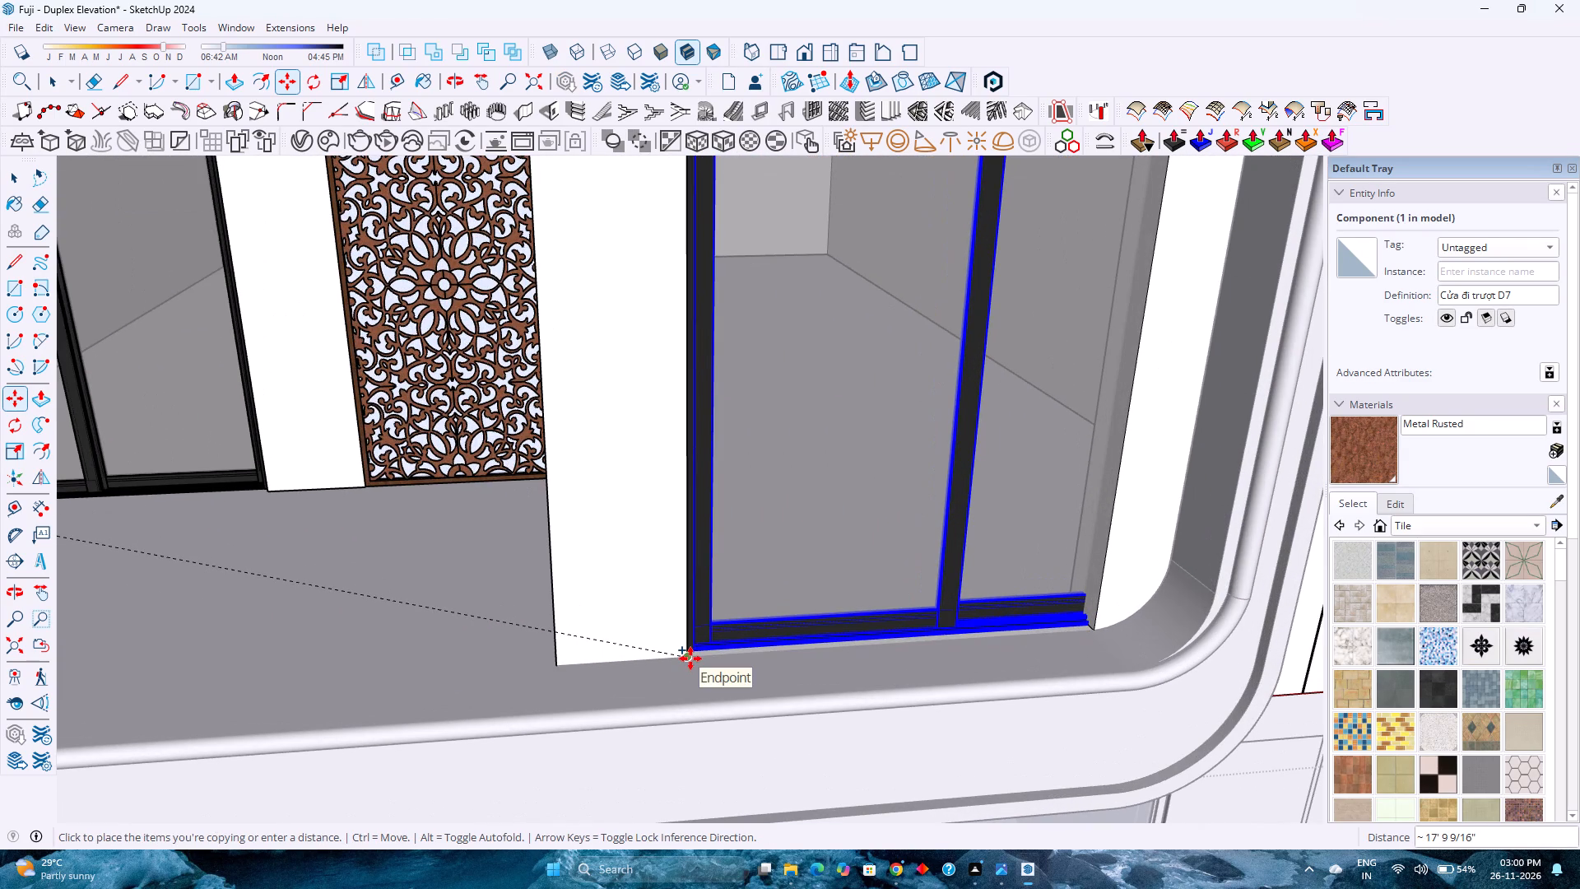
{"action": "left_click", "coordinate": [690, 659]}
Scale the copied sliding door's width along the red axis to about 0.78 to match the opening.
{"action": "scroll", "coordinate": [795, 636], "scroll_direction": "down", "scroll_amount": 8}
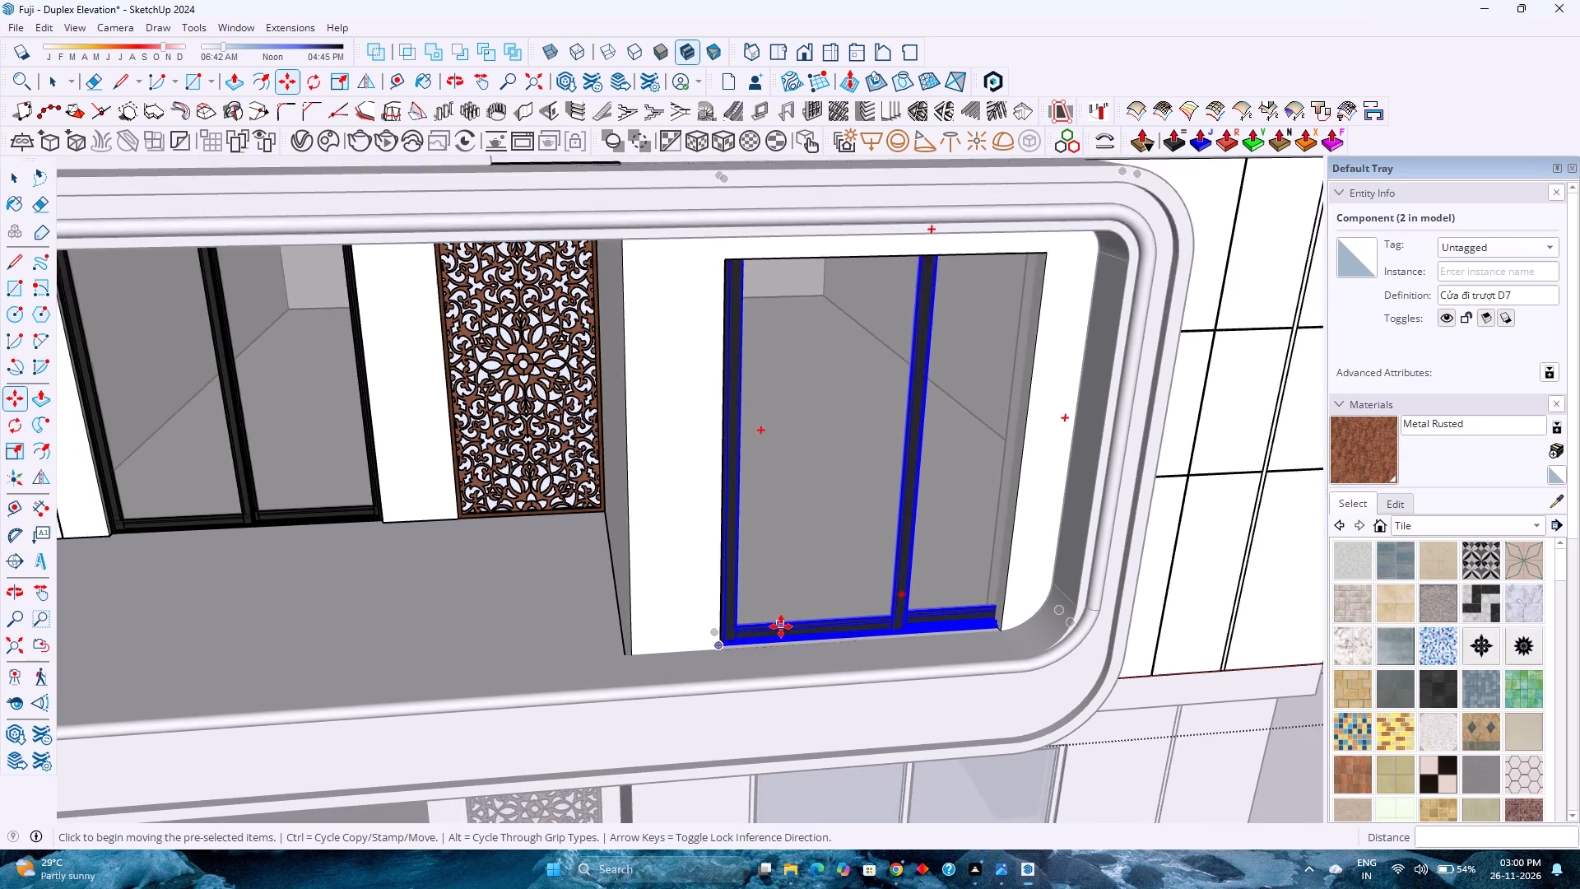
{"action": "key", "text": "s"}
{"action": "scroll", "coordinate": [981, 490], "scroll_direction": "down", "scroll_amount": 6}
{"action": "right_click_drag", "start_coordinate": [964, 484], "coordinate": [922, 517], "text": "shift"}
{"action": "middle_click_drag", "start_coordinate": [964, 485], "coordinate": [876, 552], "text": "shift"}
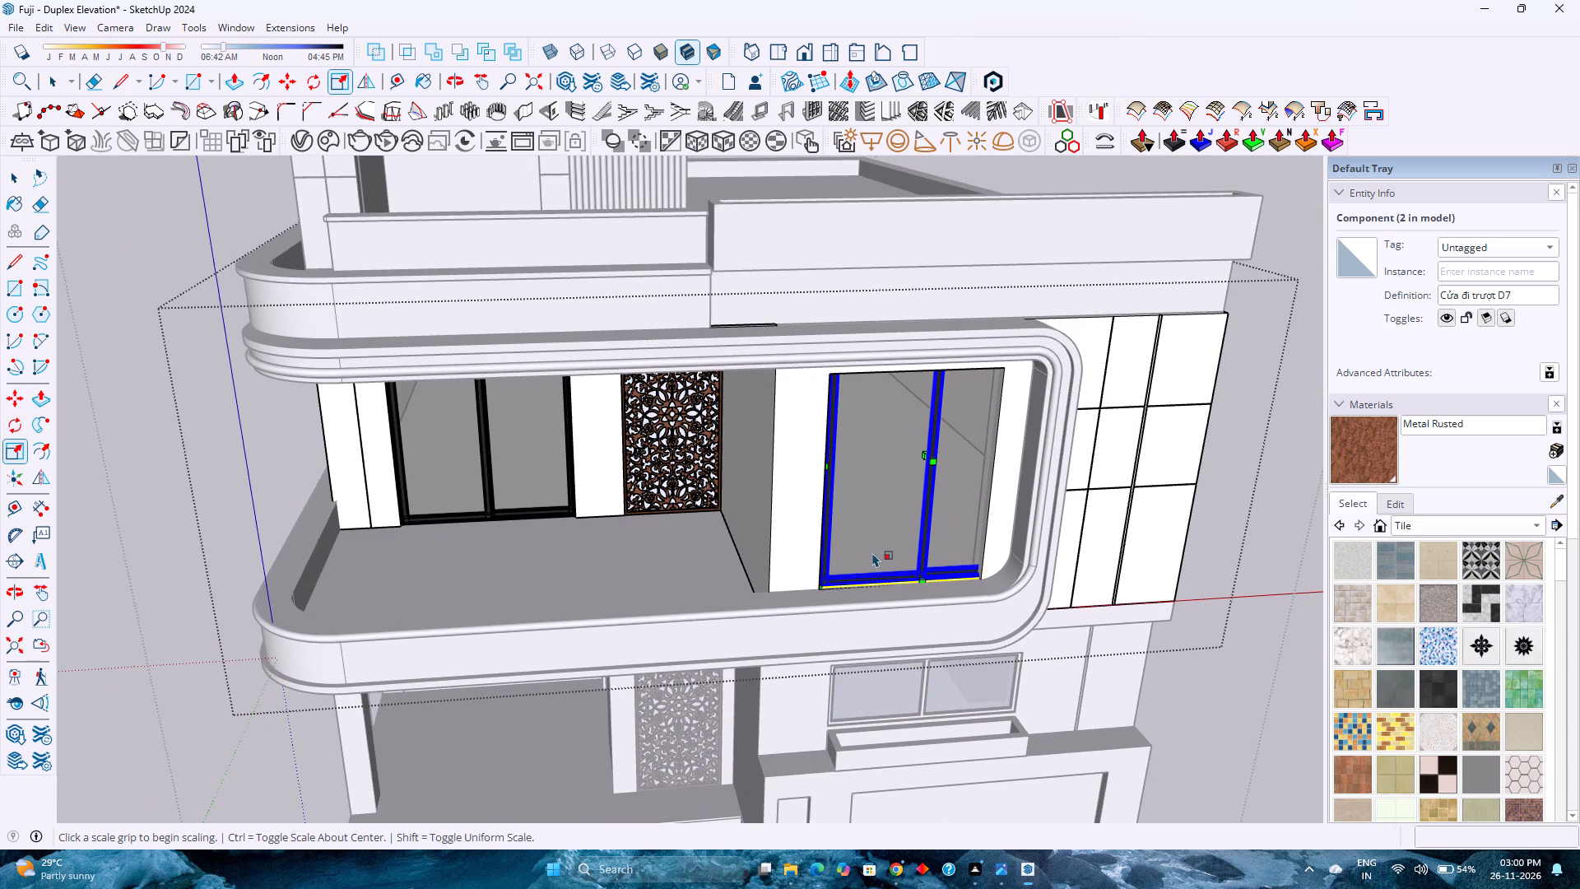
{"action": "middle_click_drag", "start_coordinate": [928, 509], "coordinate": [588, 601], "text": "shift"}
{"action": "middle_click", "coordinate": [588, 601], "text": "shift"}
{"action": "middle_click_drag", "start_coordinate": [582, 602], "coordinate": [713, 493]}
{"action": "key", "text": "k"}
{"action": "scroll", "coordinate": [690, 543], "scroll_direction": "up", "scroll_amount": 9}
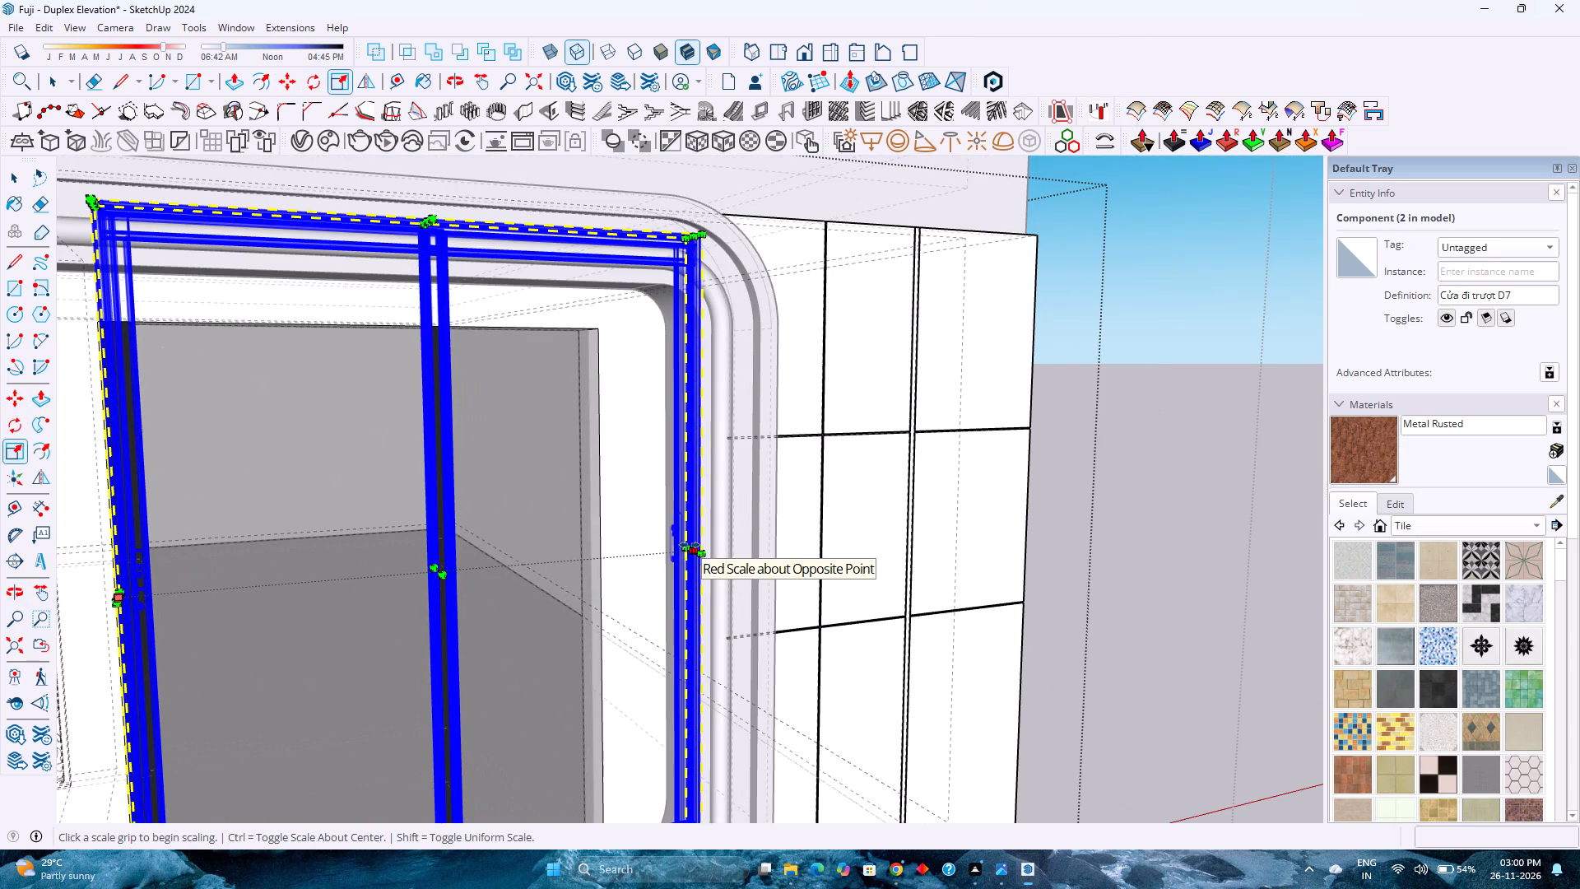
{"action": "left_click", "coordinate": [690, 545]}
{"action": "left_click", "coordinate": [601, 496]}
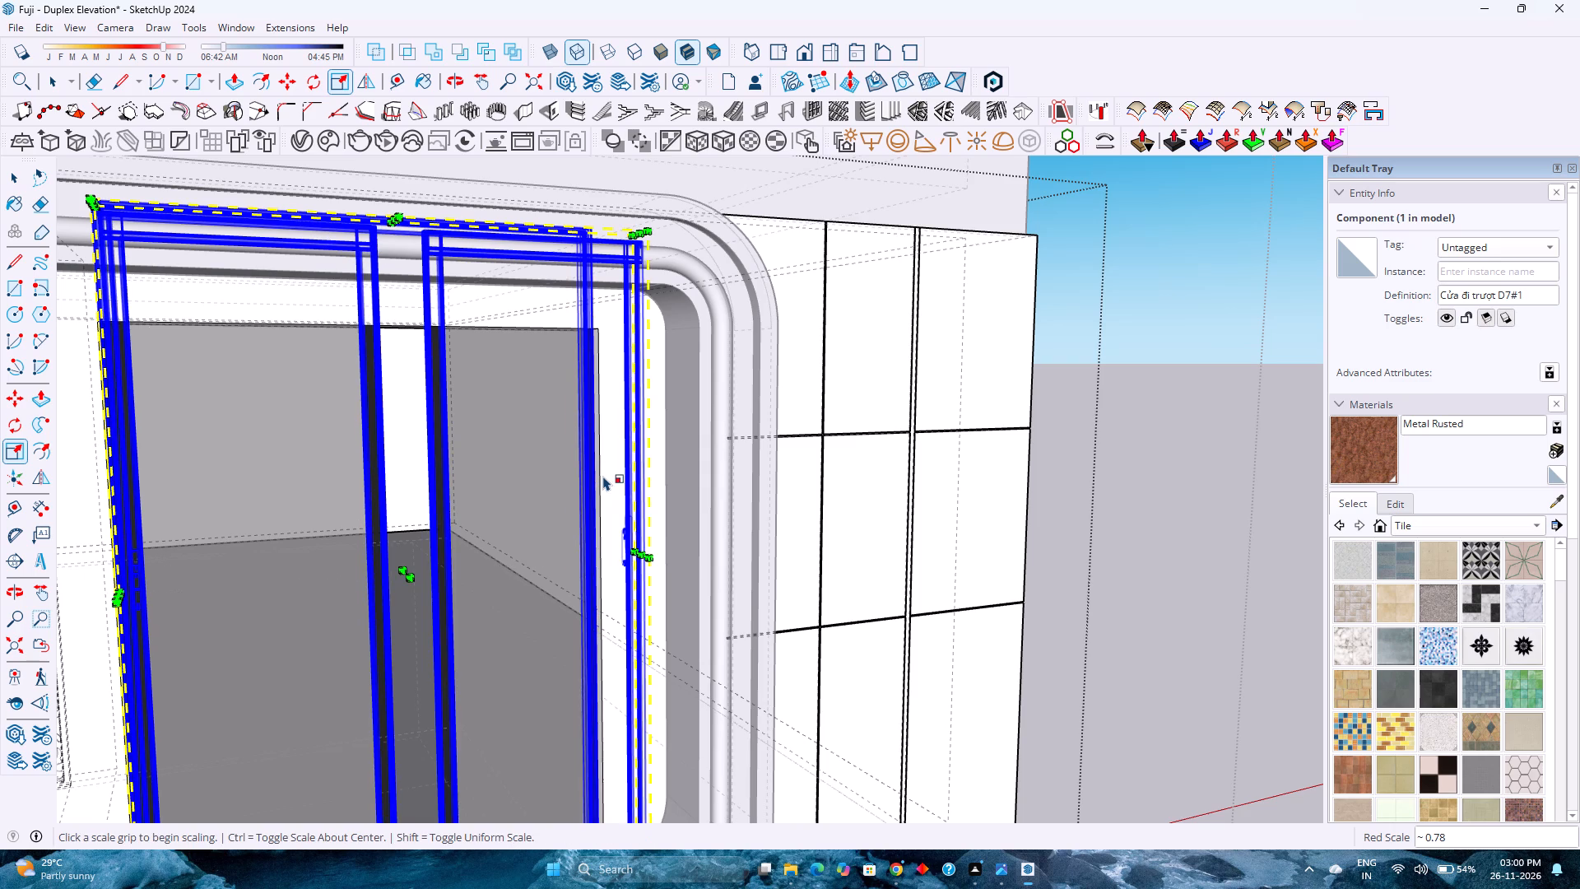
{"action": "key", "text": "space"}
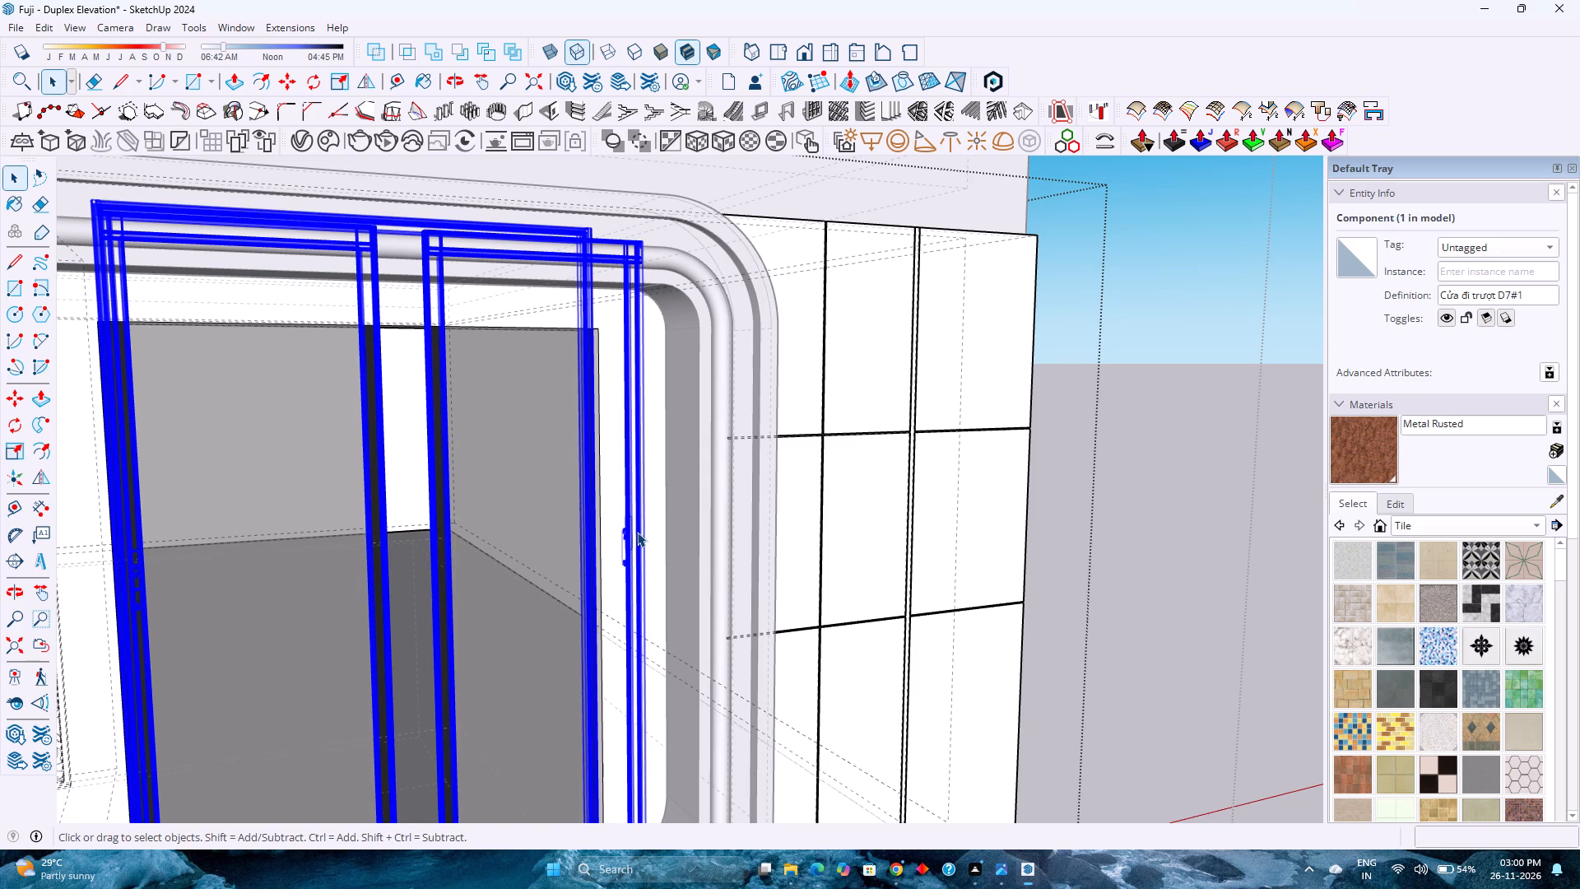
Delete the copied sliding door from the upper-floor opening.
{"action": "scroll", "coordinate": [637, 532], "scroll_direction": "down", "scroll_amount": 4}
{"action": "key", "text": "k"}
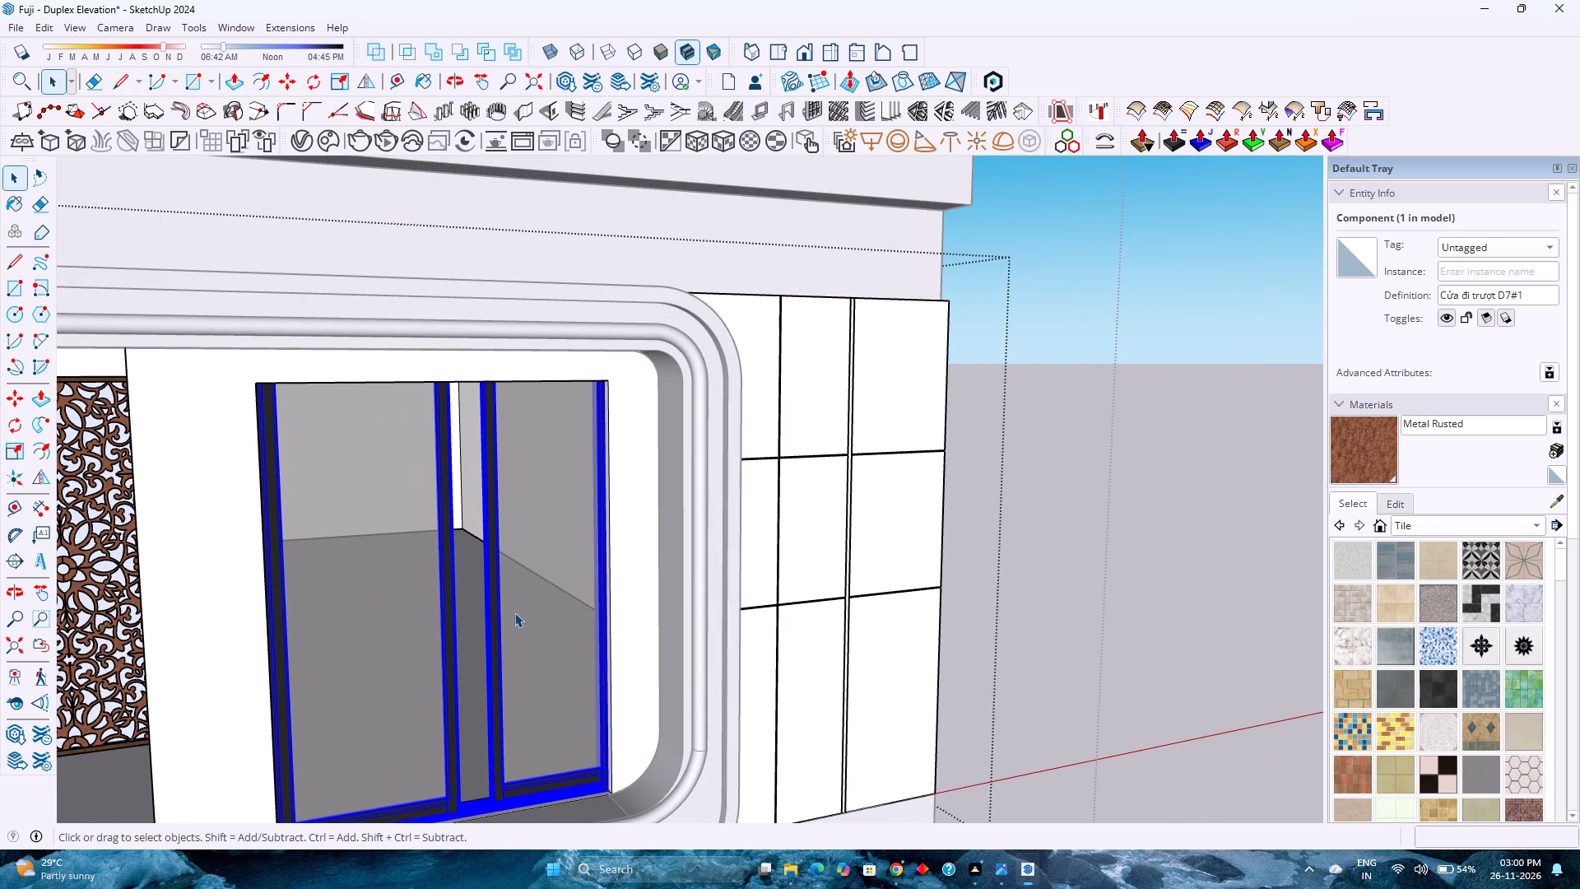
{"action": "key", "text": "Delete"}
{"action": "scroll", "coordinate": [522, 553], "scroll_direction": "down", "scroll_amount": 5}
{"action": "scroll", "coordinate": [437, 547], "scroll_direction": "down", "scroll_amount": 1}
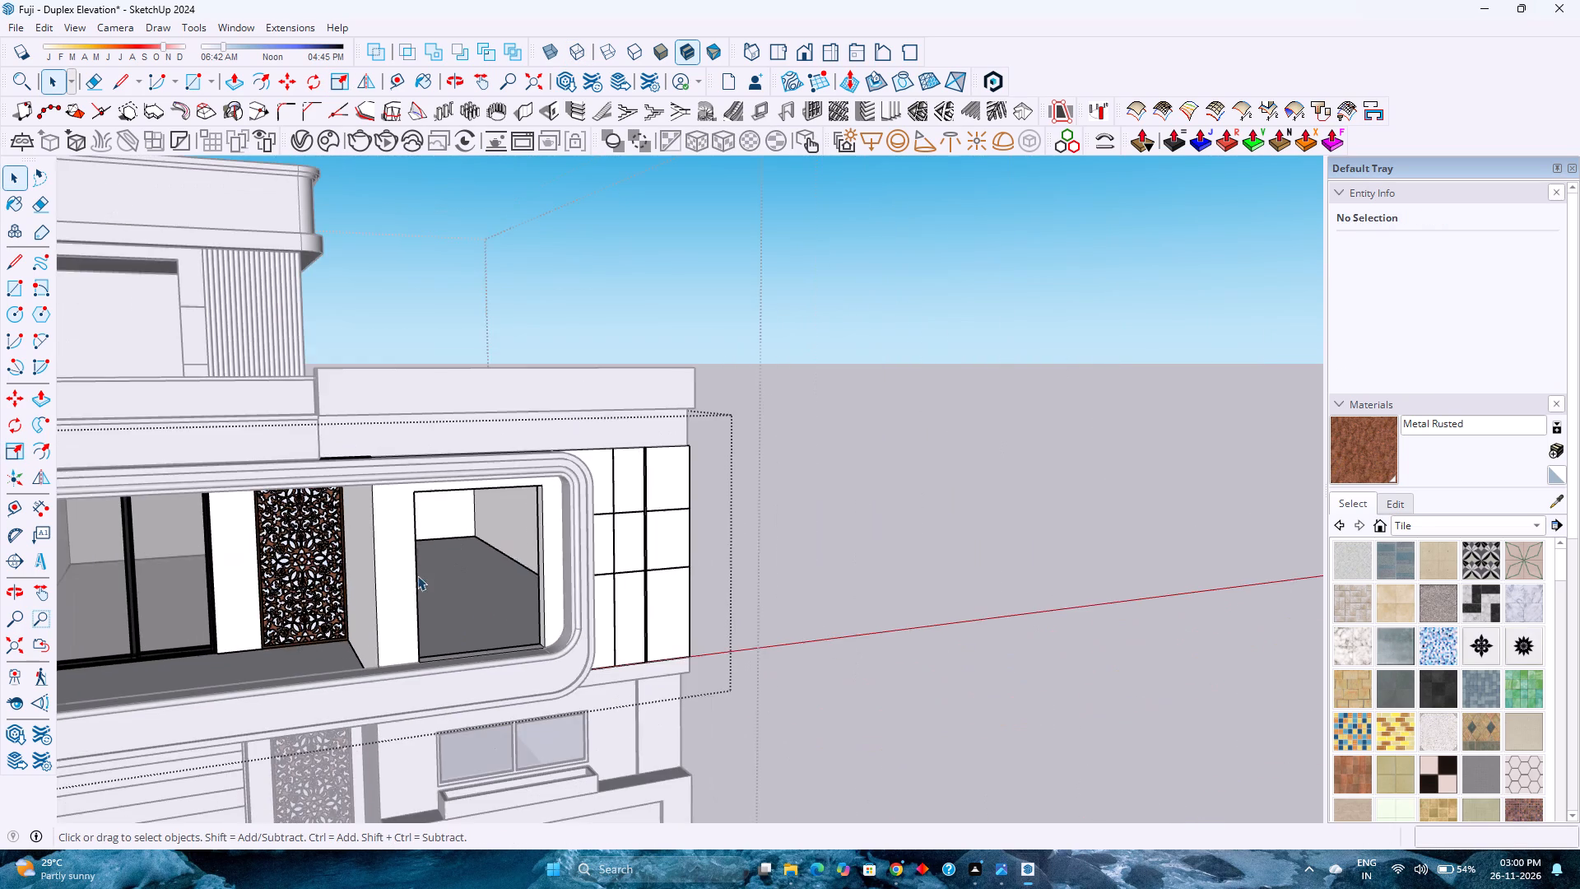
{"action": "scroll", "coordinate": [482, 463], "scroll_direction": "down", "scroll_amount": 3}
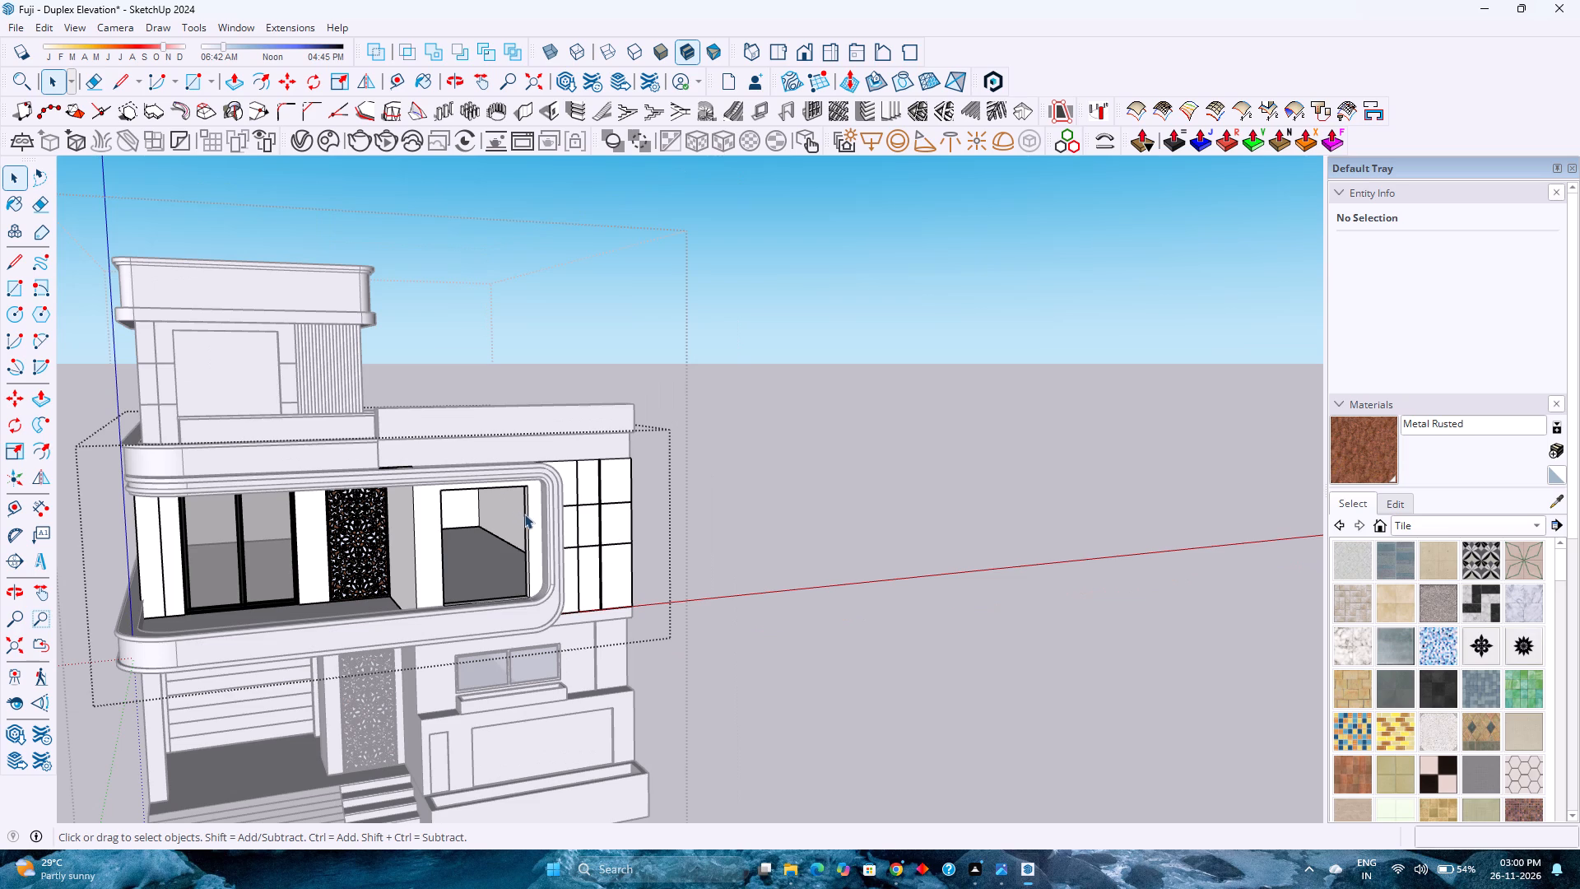
Search 3D Warehouse for Sliding Door, dismissing the promotional pop-up.
{"action": "left_click", "coordinate": [228, 29]}
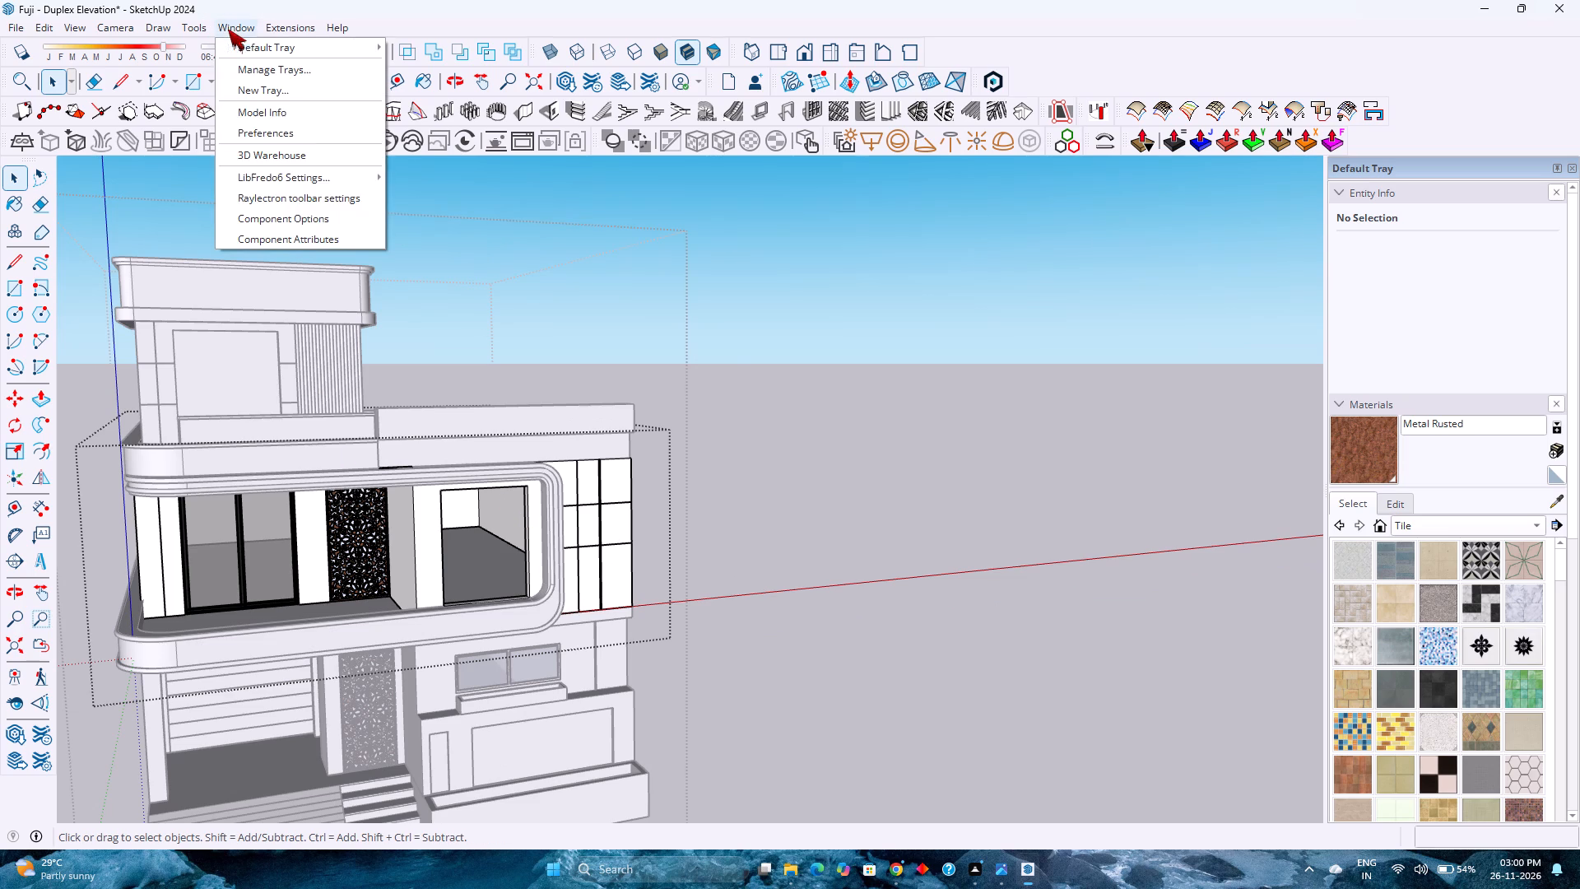
{"action": "left_click", "coordinate": [312, 160]}
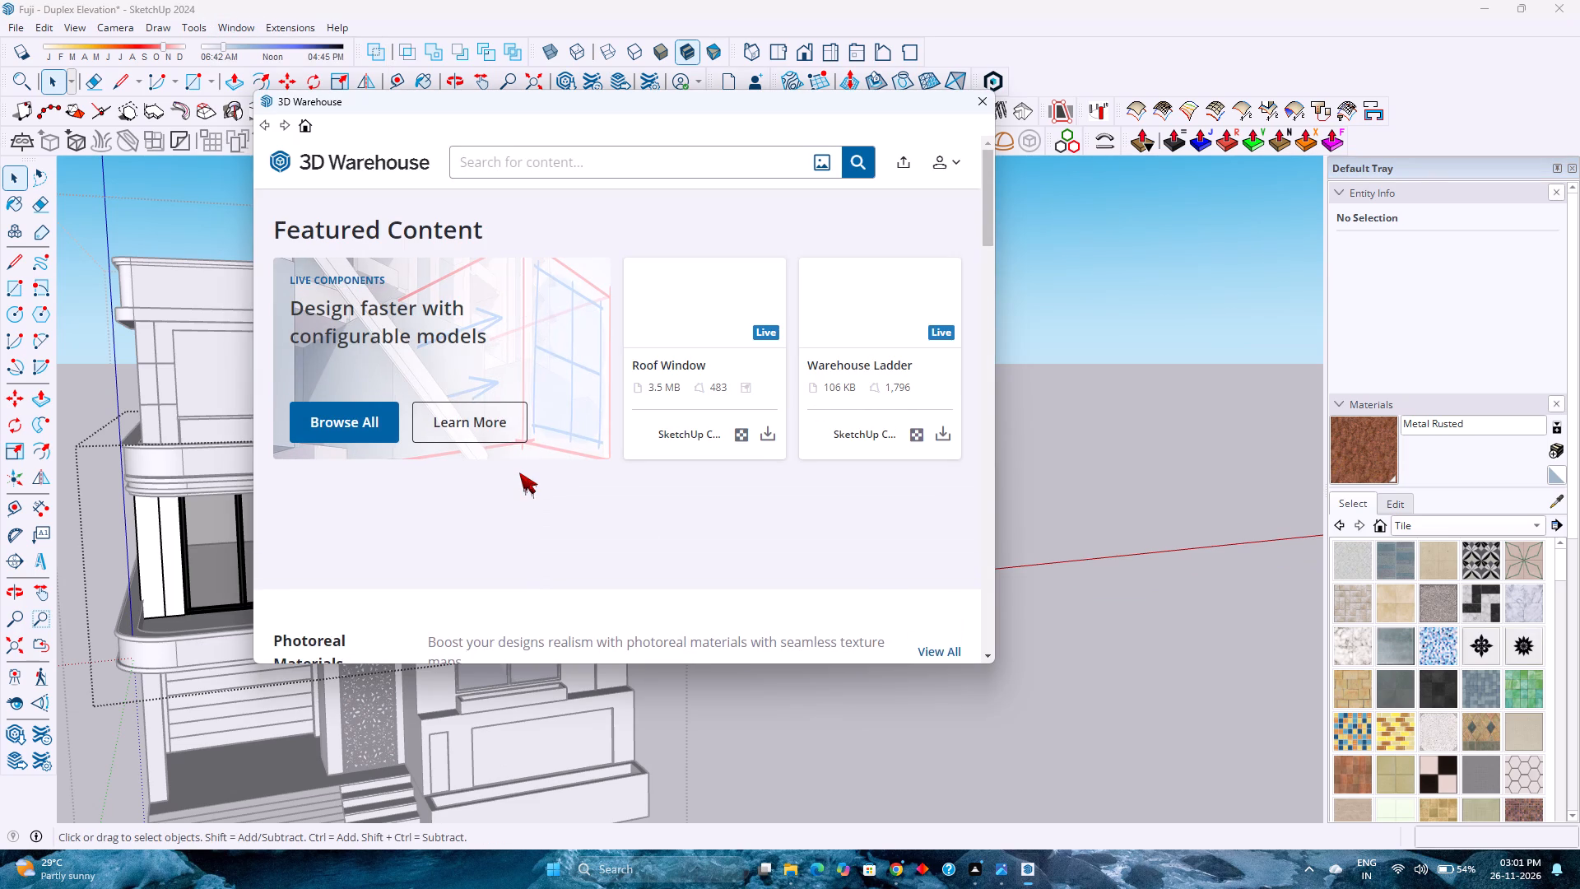
{"action": "left_click", "coordinate": [755, 157]}
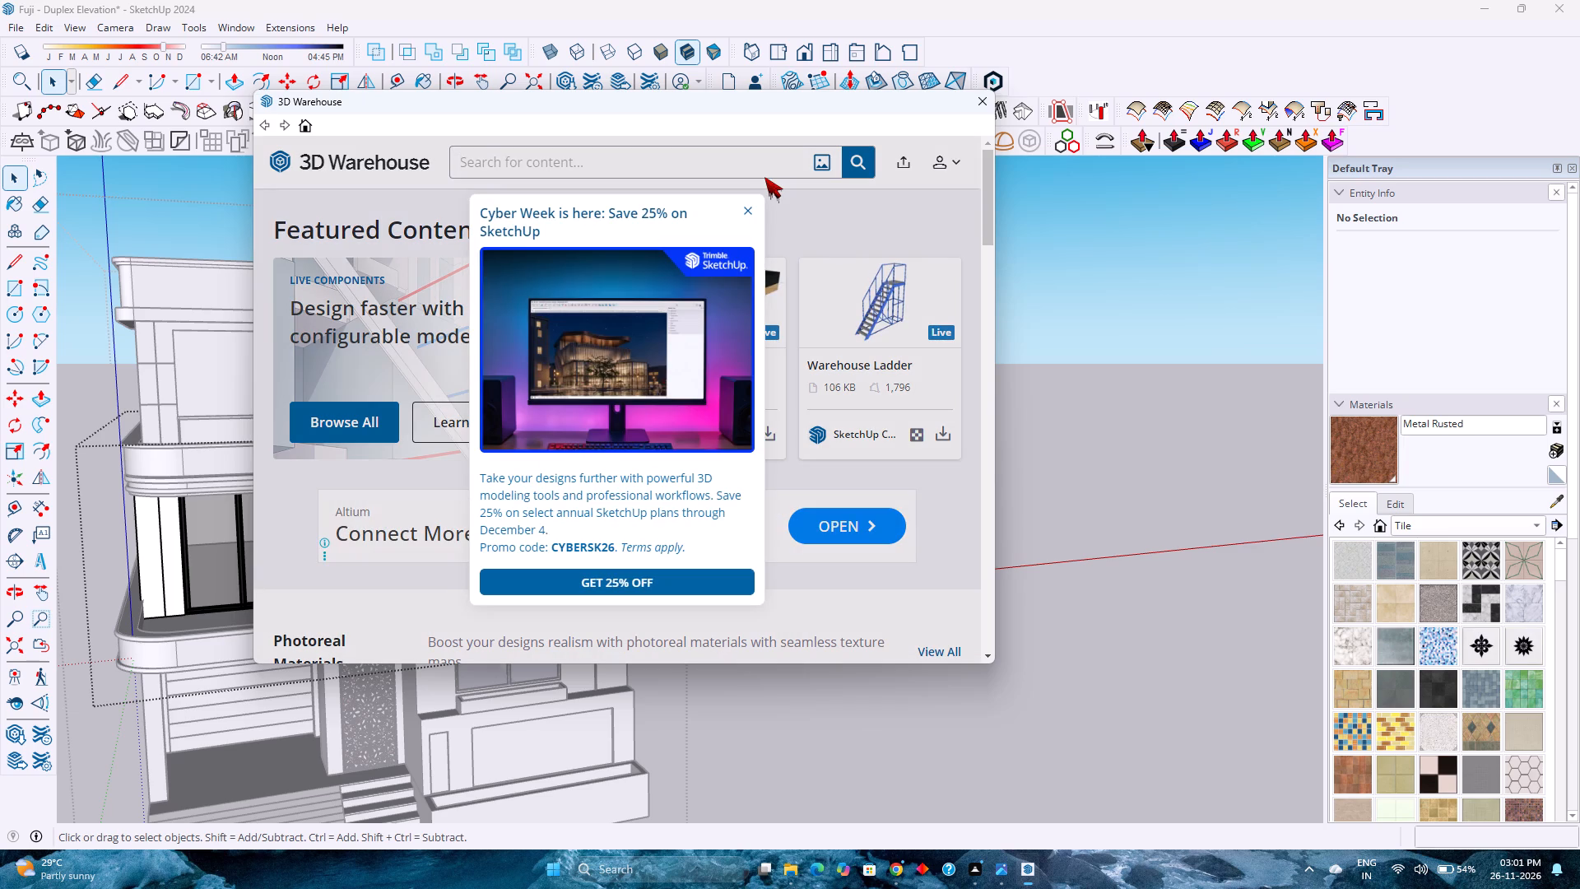
{"action": "type", "text": "Sliding"}
{"action": "key", "text": "space"}
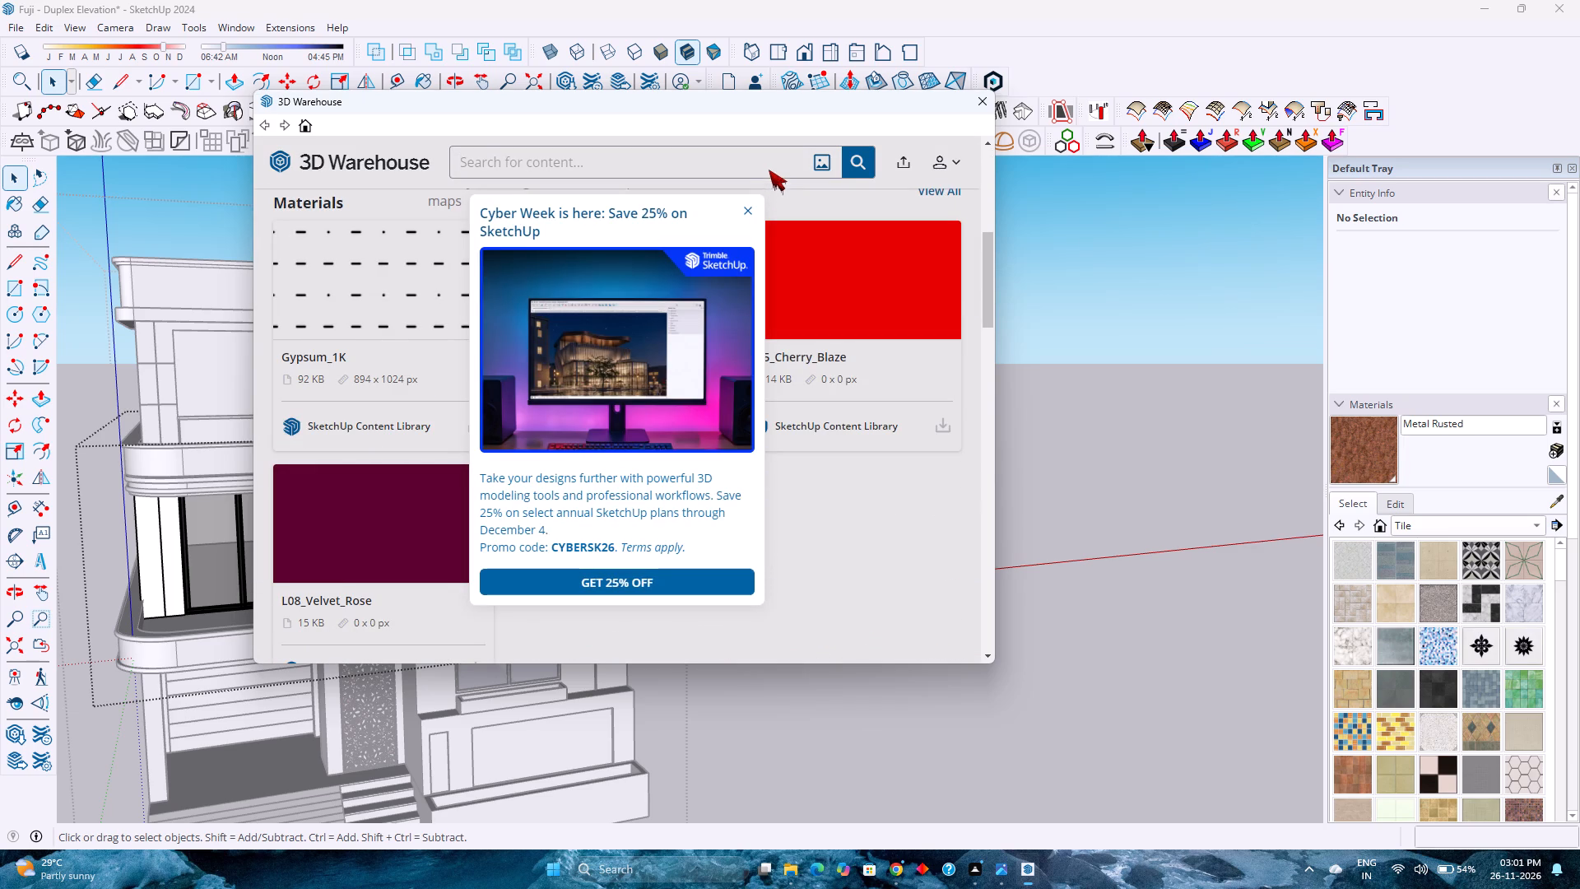
{"action": "double_click", "coordinate": [754, 208]}
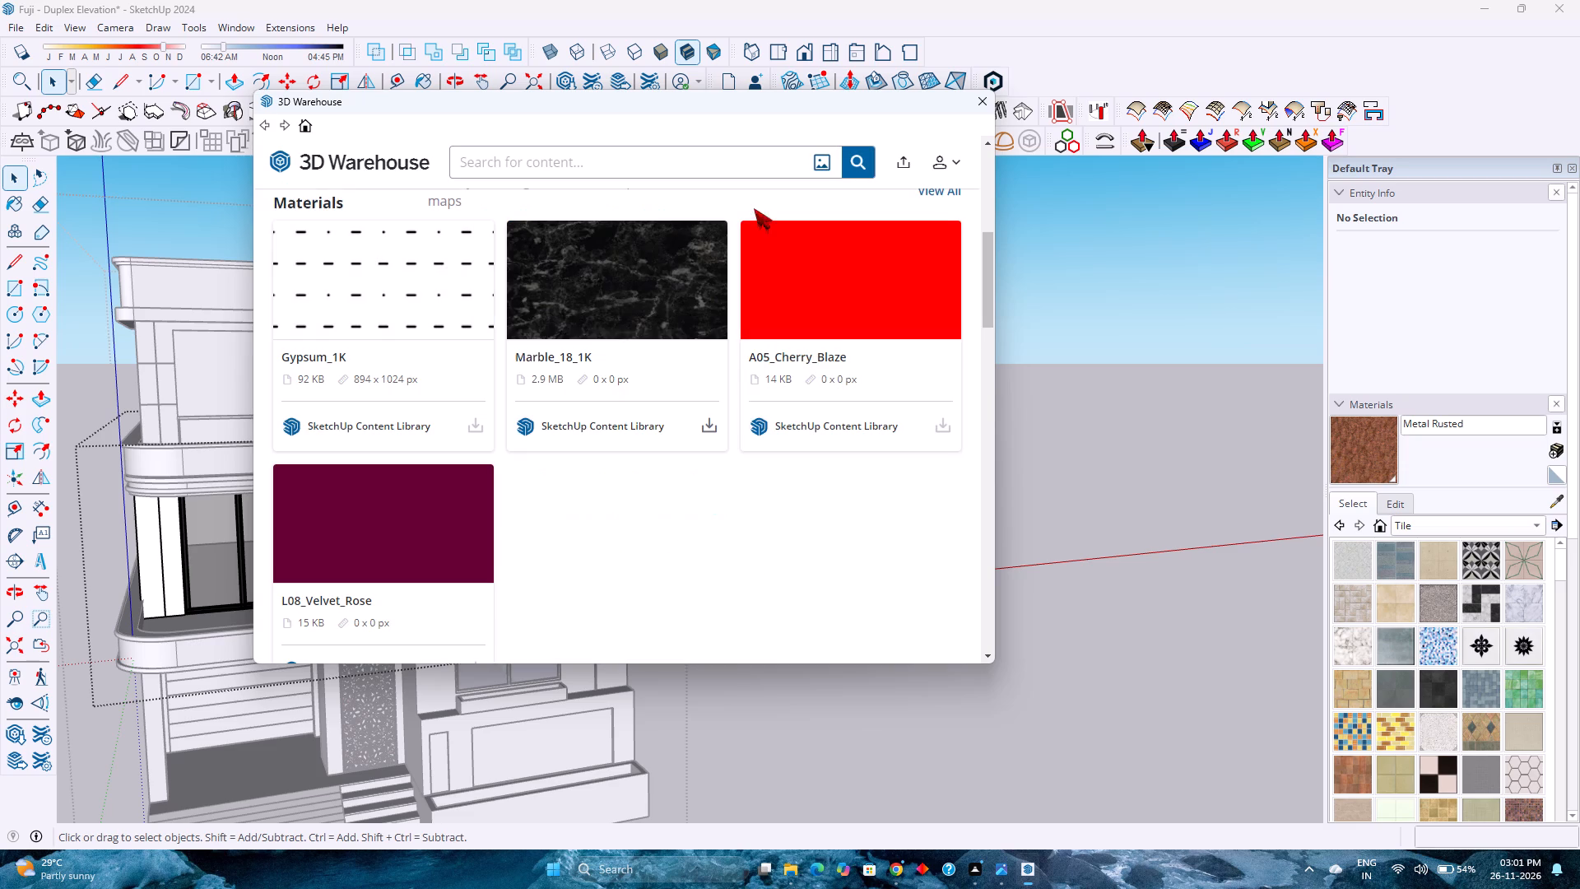
{"action": "left_click", "coordinate": [728, 165]}
{"action": "type", "text": "Sl"}
{"action": "type", "text": "iding"}
{"action": "key", "text": "space"}
{"action": "type", "text": "Door"}
{"action": "key", "text": "Return"}
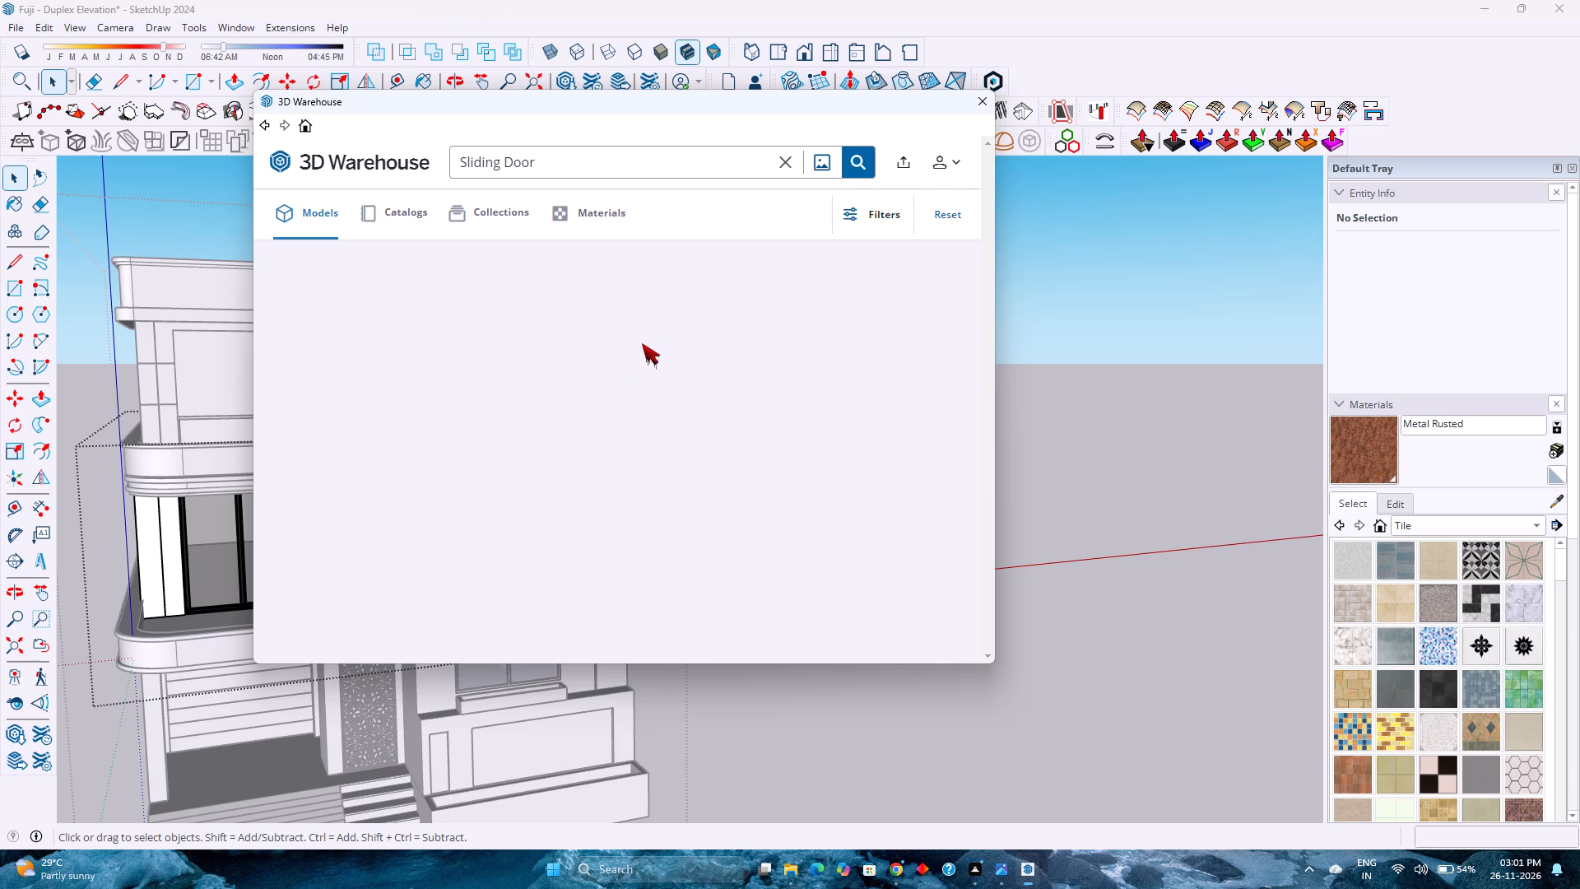
Examine the first Sliding Door models for one that suits the empty upper-floor opening.
{"action": "scroll", "coordinate": [872, 387], "scroll_direction": "down", "scroll_amount": 1}
{"action": "scroll", "coordinate": [862, 375], "scroll_direction": "up", "scroll_amount": 3}
{"action": "scroll", "coordinate": [857, 439], "scroll_direction": "down", "scroll_amount": 3}
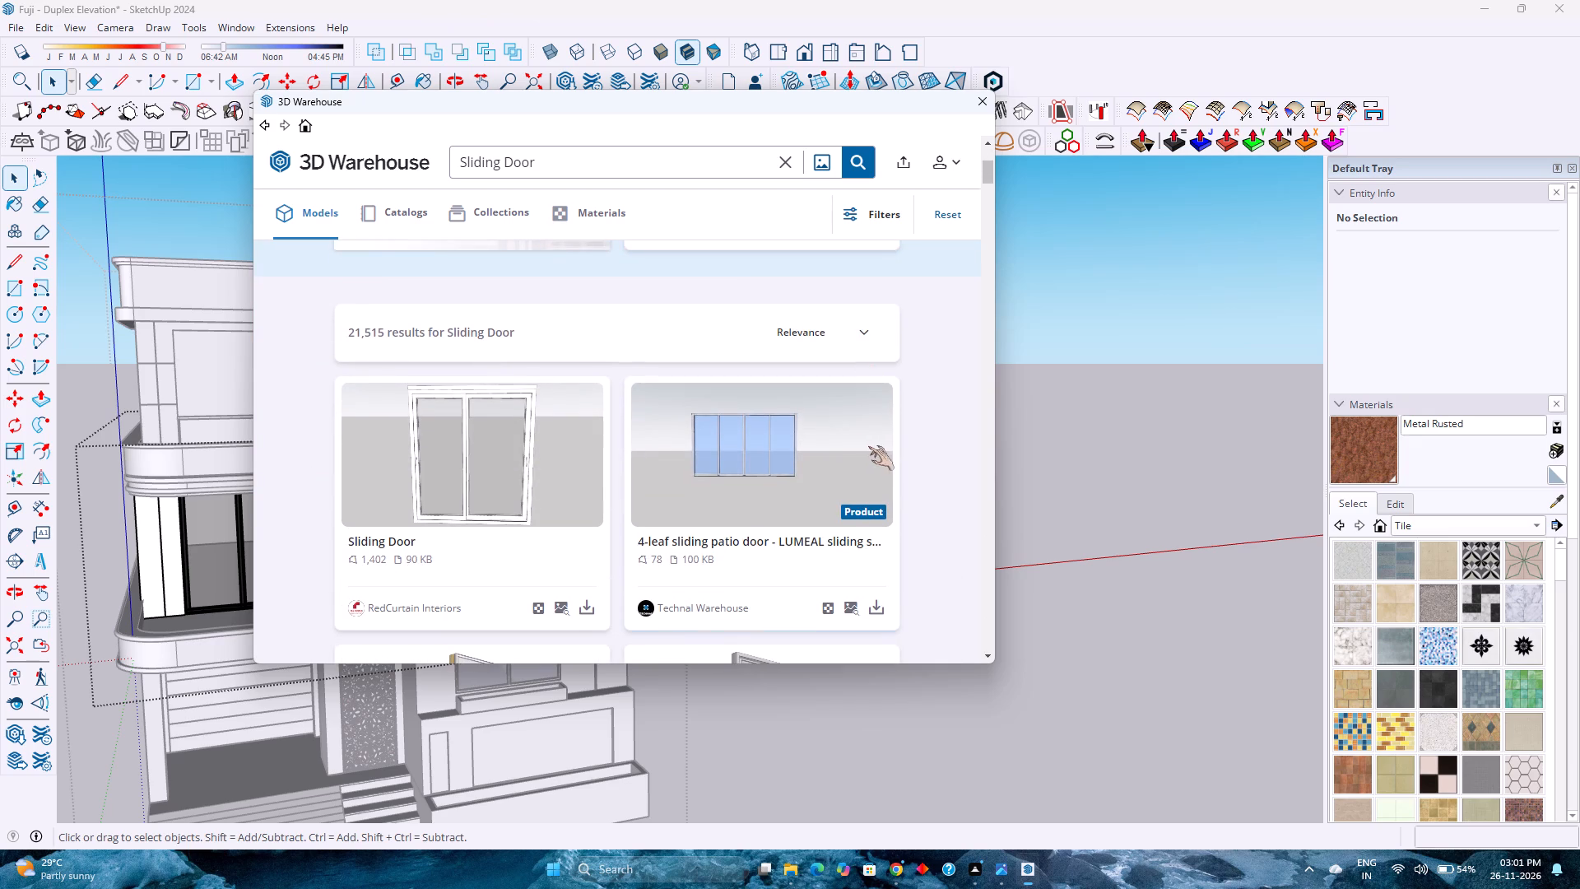
{"action": "scroll", "coordinate": [871, 446], "scroll_direction": "down", "scroll_amount": 7}
{"action": "scroll", "coordinate": [871, 454], "scroll_direction": "up", "scroll_amount": 6}
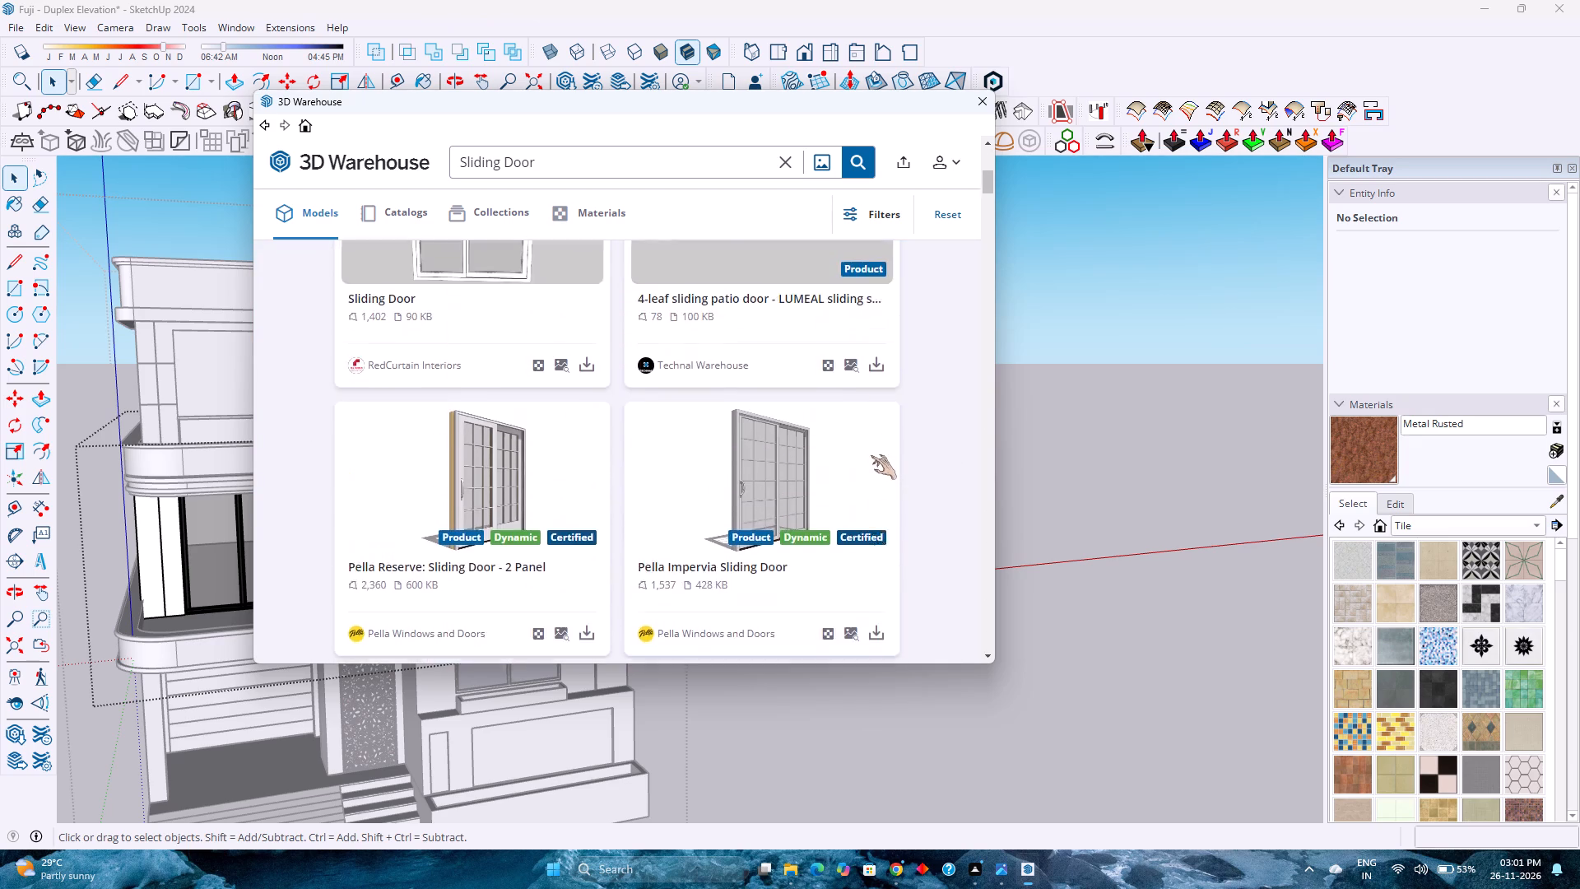
{"action": "scroll", "coordinate": [871, 455], "scroll_direction": "up", "scroll_amount": 8}
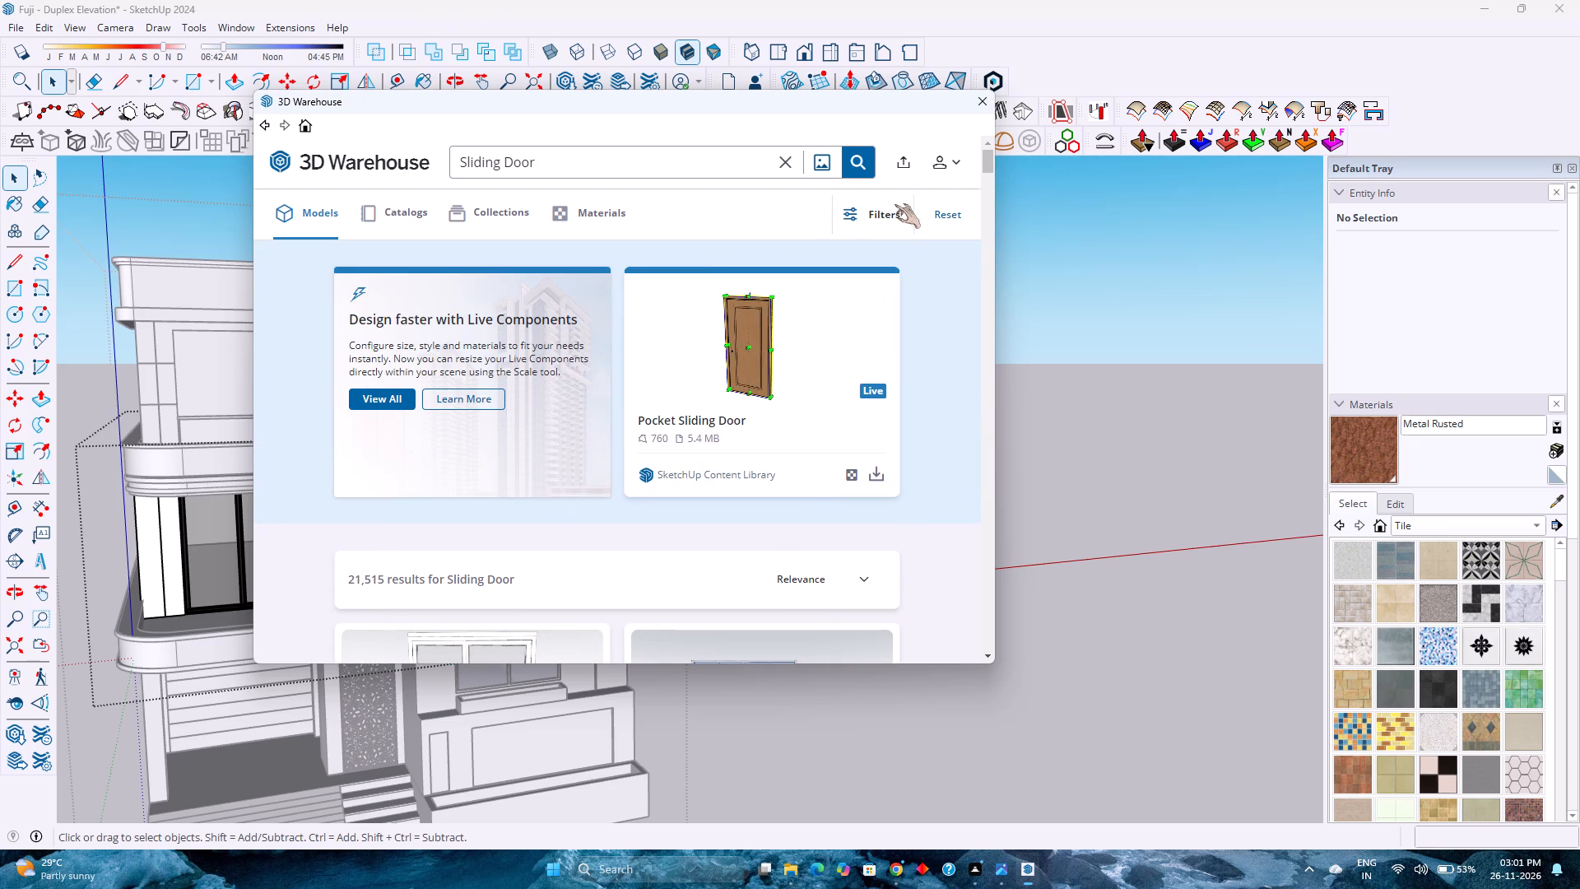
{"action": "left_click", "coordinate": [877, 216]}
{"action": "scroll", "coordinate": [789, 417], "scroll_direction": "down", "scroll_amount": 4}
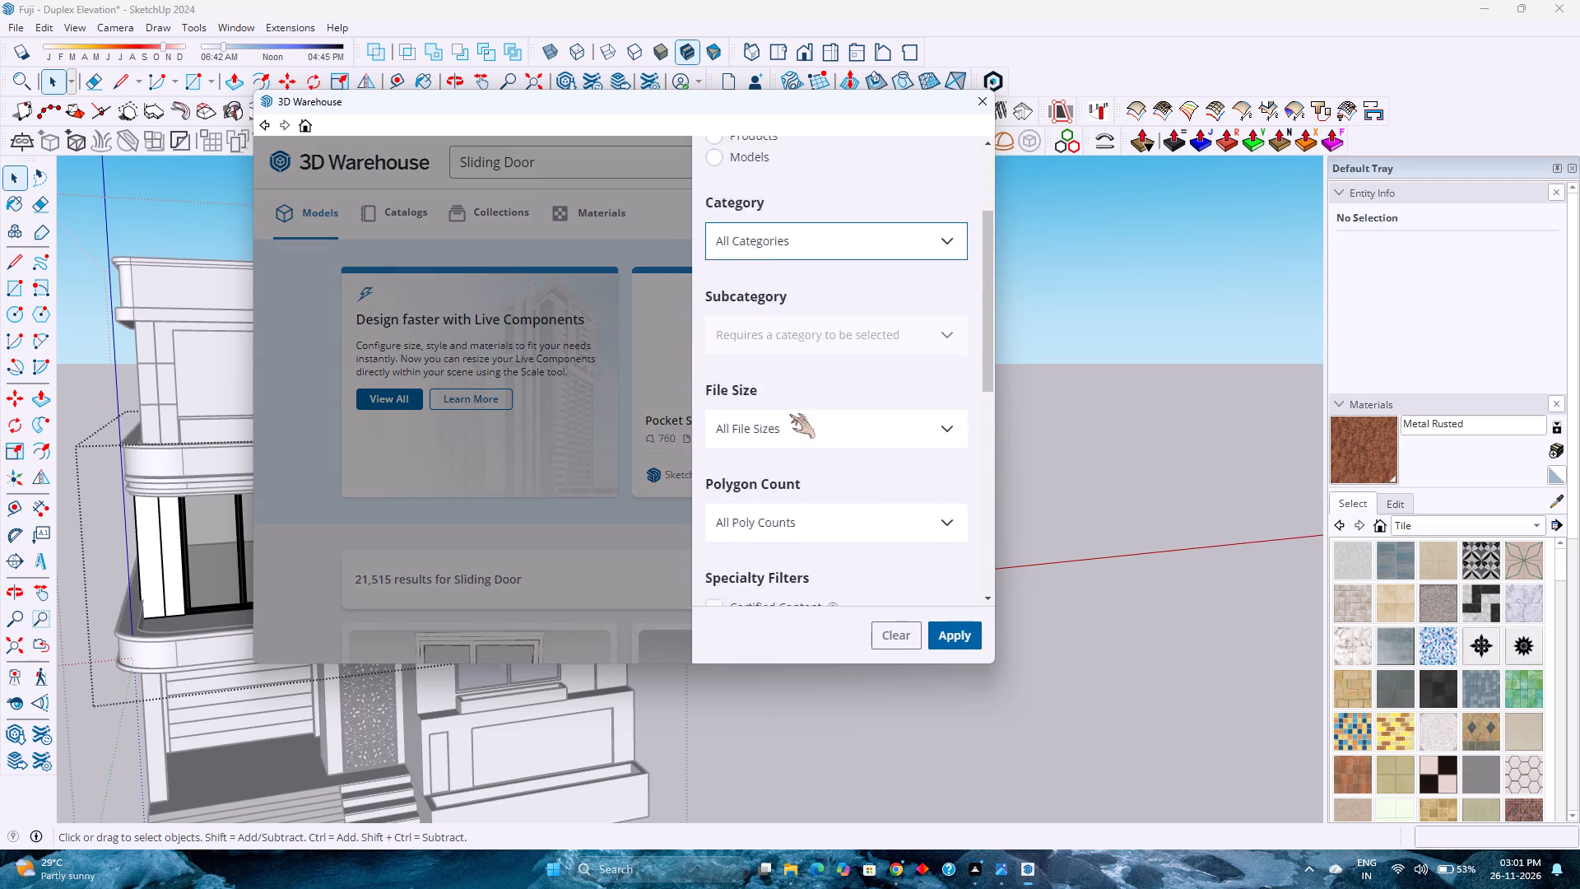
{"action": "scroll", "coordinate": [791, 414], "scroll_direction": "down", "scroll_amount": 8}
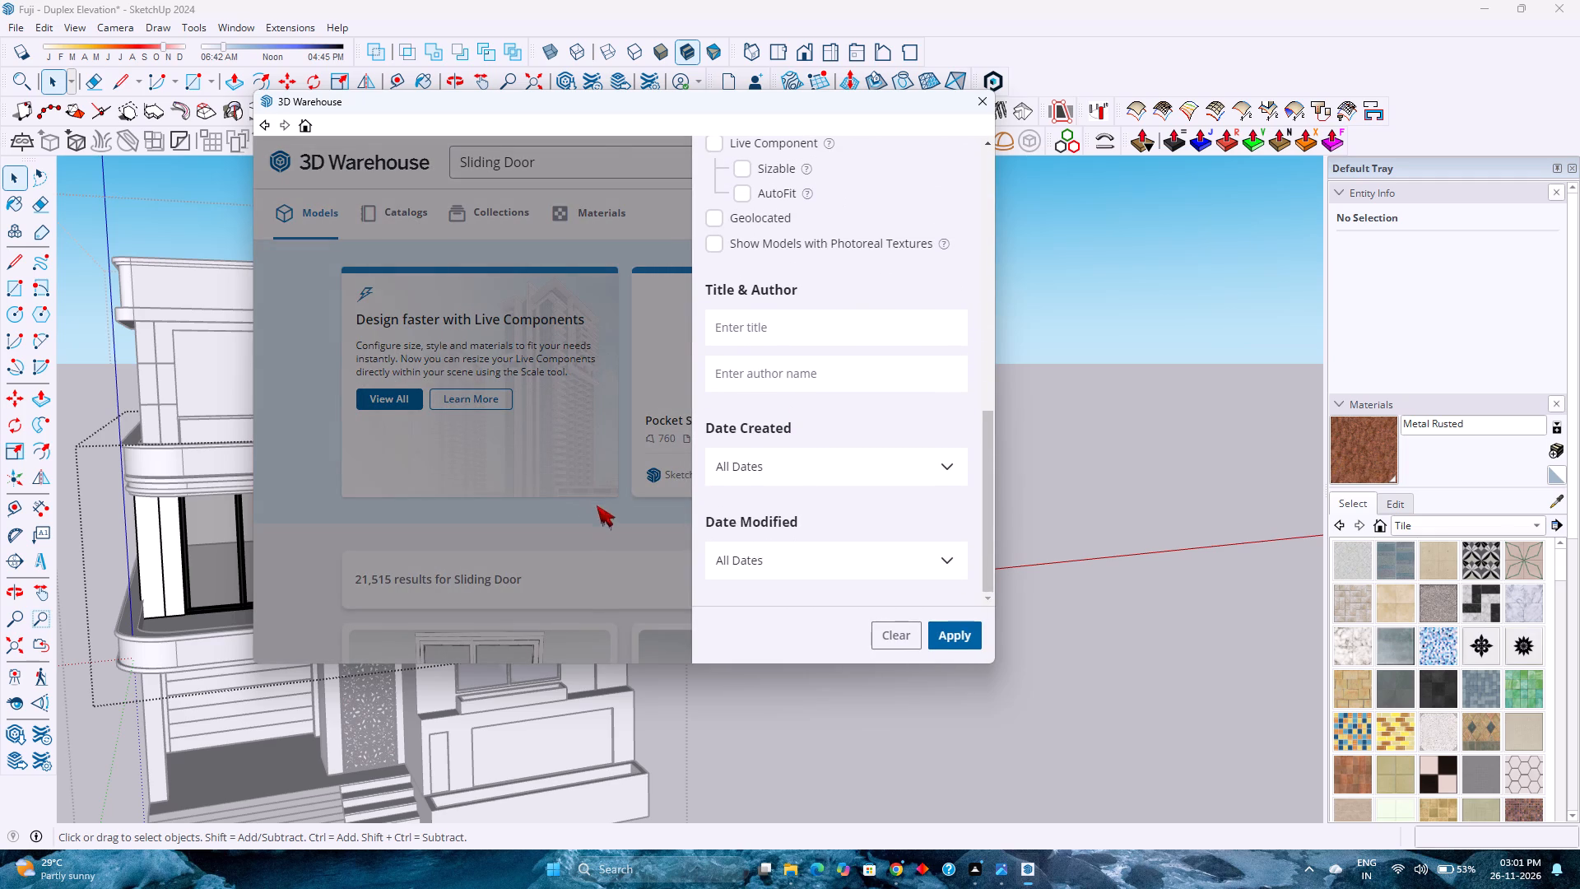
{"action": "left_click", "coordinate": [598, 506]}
Examine the next Sliding Door models in 3D Warehouse for a glazed door that suits the empty upper-floor opening.
{"action": "scroll", "coordinate": [805, 460], "scroll_direction": "down", "scroll_amount": 10}
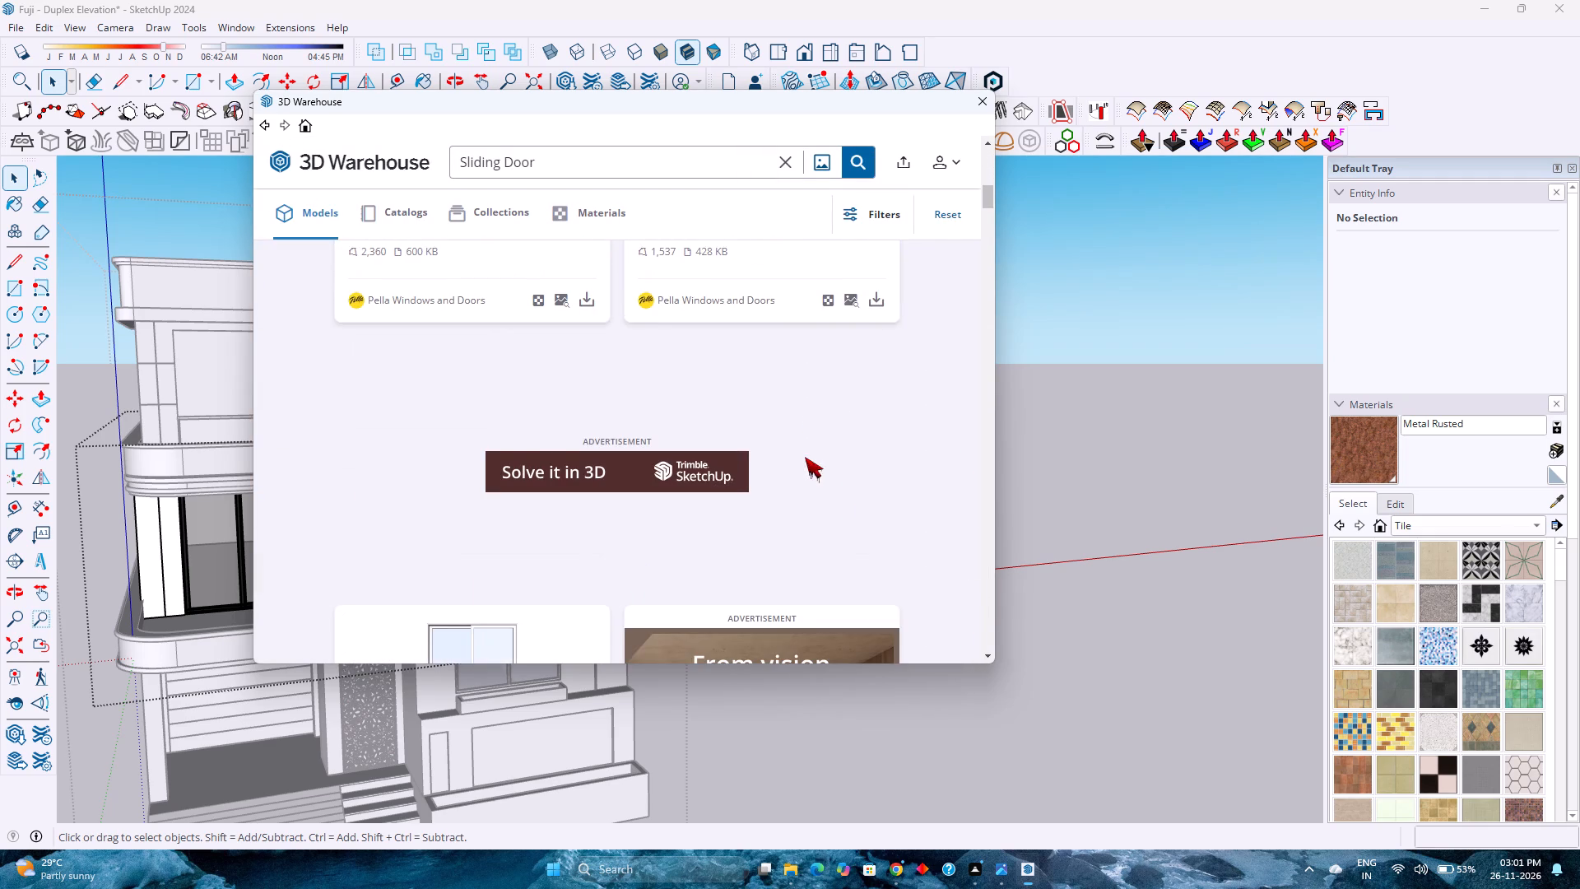
{"action": "scroll", "coordinate": [805, 457], "scroll_direction": "down", "scroll_amount": 10}
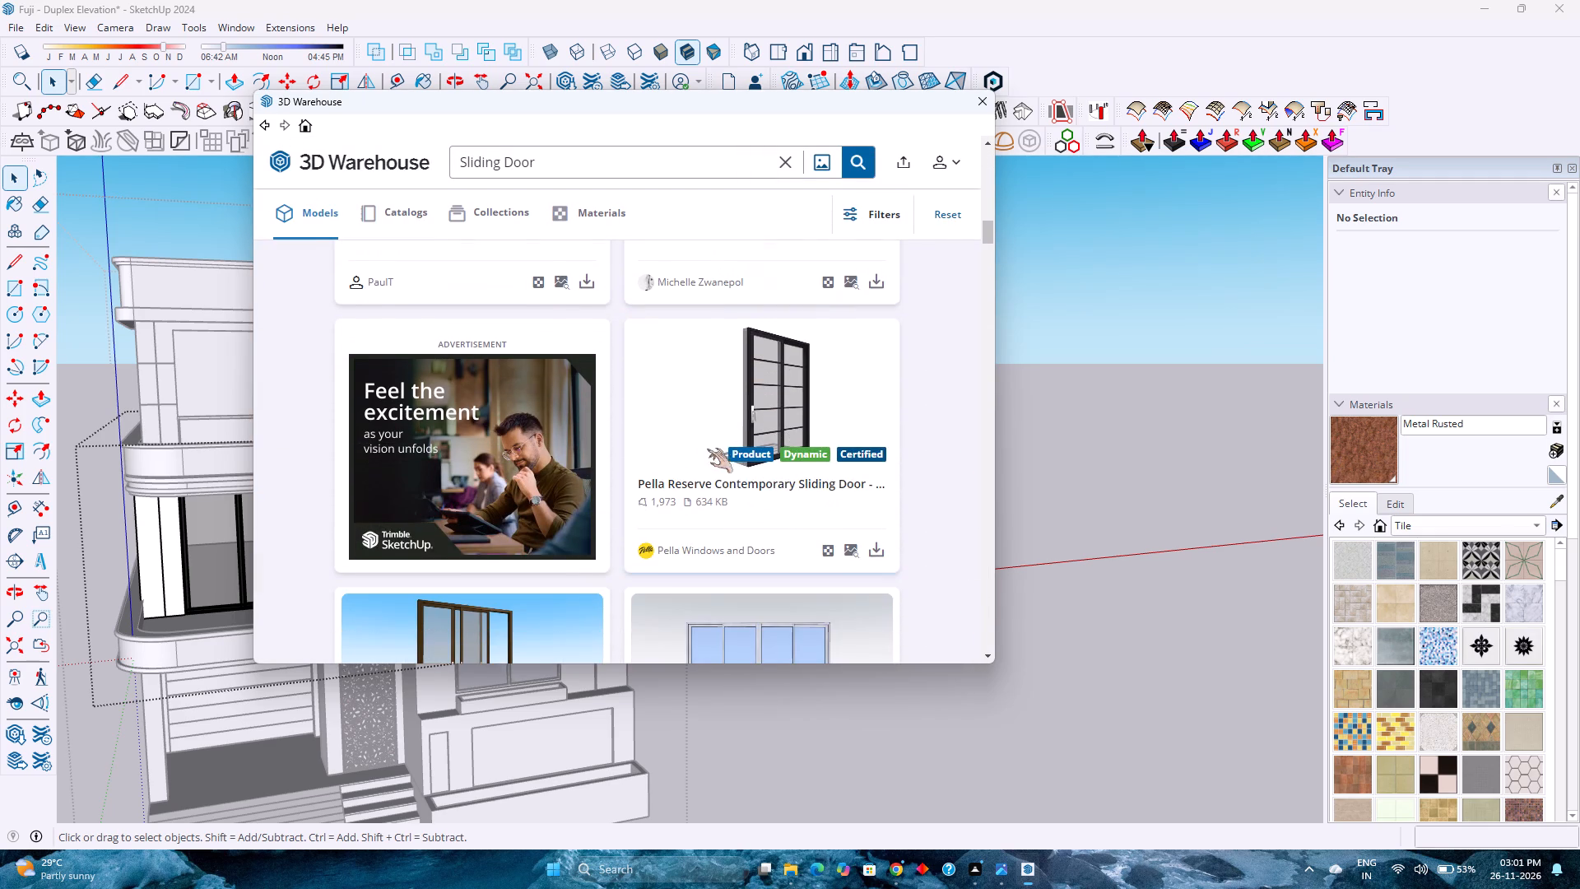
{"action": "scroll", "coordinate": [623, 554], "scroll_direction": "down", "scroll_amount": 3}
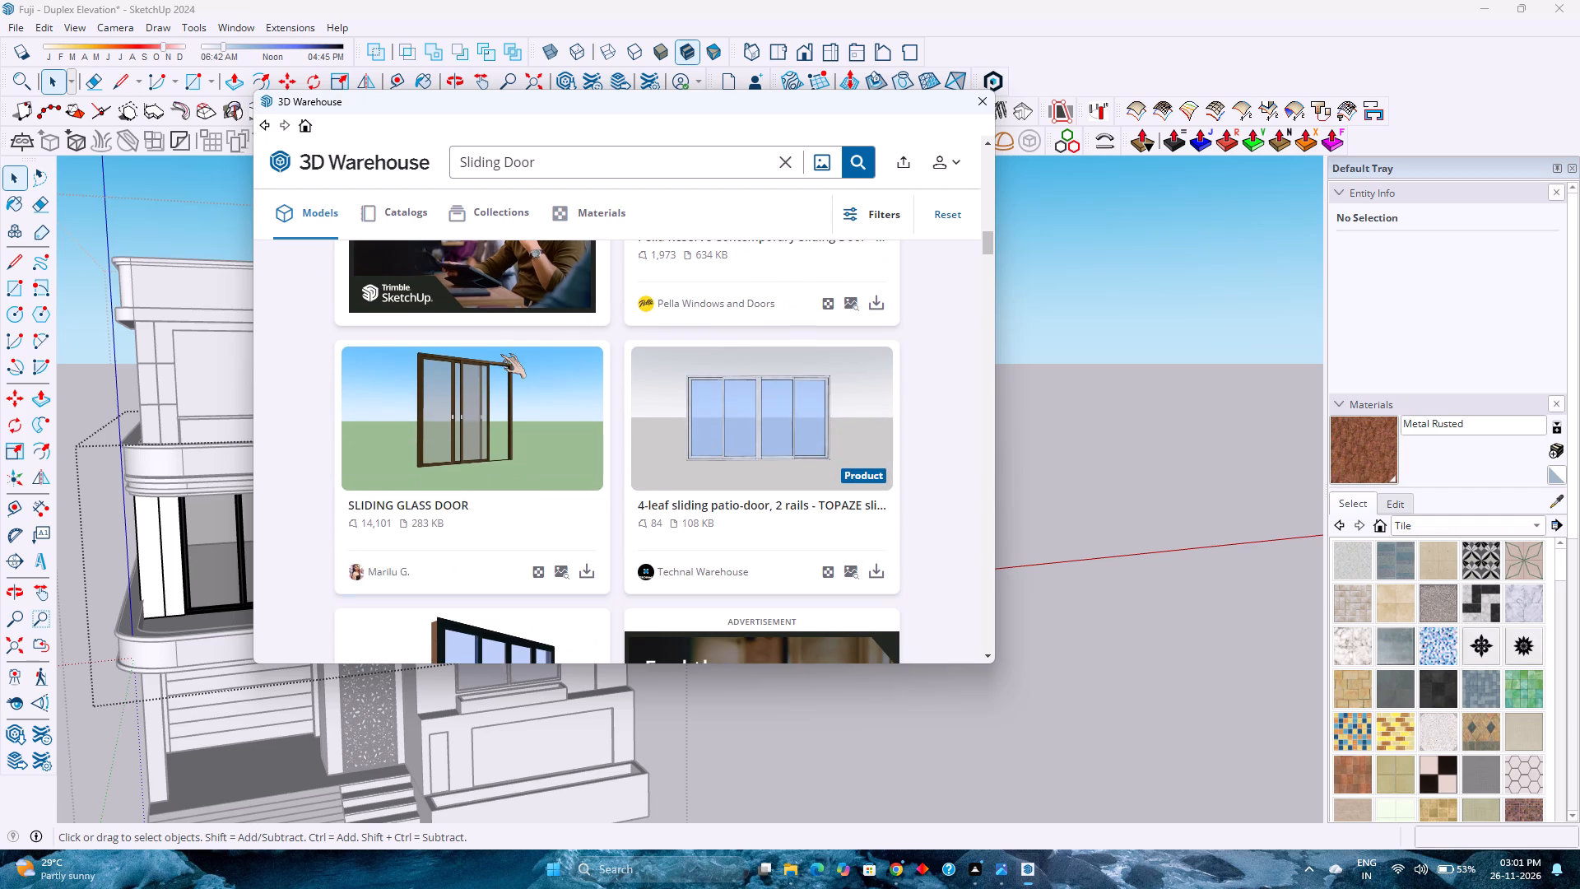
{"action": "scroll", "coordinate": [500, 367], "scroll_direction": "down", "scroll_amount": 3}
{"action": "scroll", "coordinate": [500, 373], "scroll_direction": "up", "scroll_amount": 4}
{"action": "right_click", "coordinate": [500, 373]}
{"action": "scroll", "coordinate": [500, 373], "scroll_direction": "down", "scroll_amount": 3}
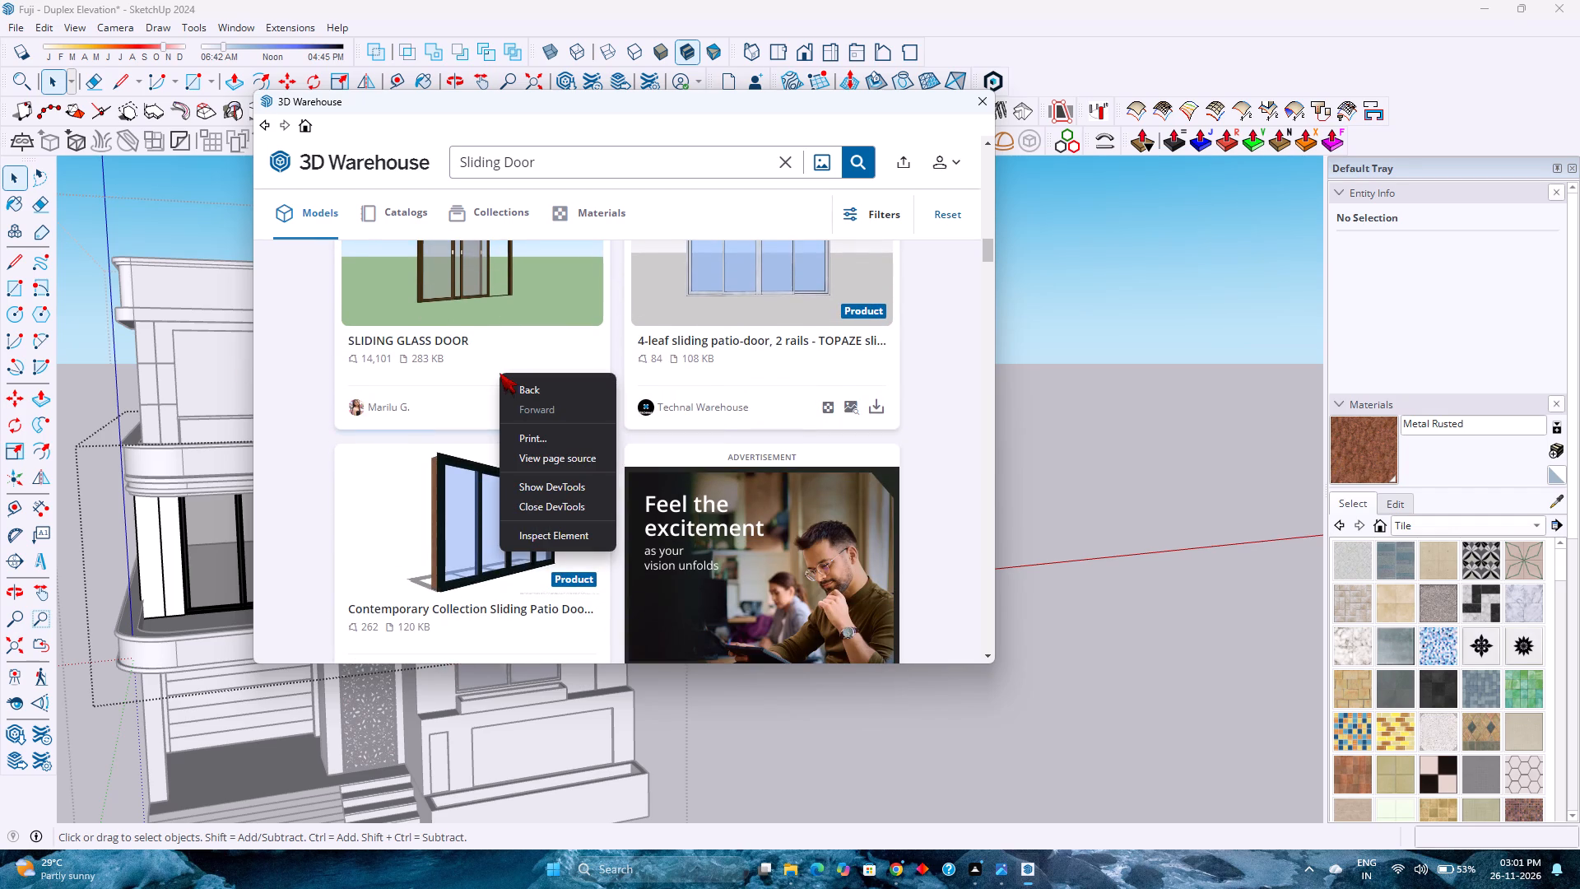
{"action": "scroll", "coordinate": [492, 382], "scroll_direction": "up", "scroll_amount": 1}
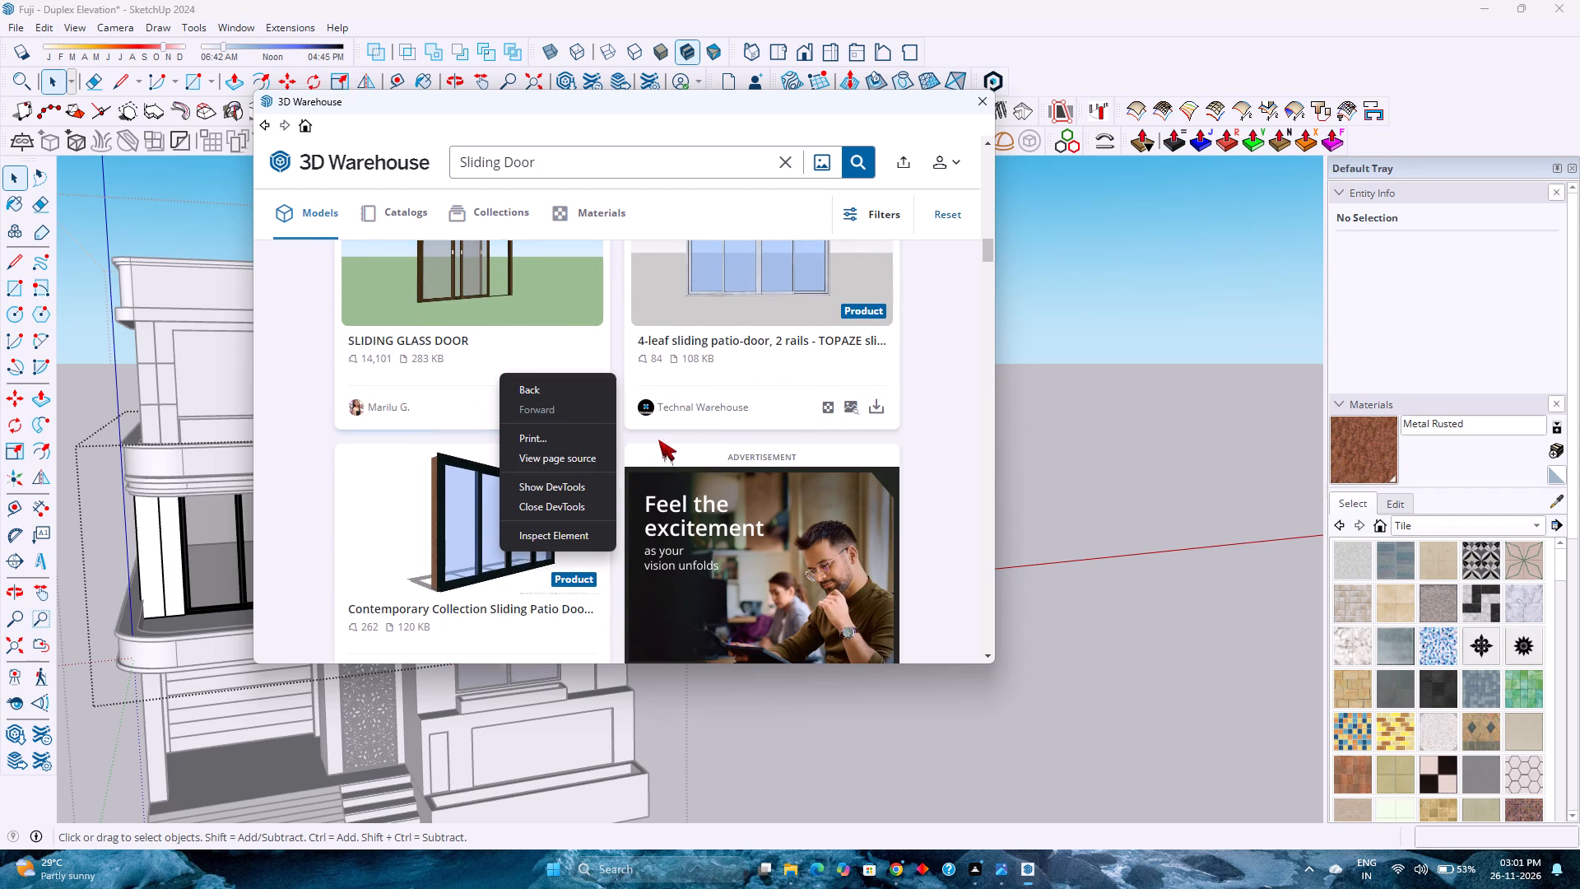
{"action": "left_click", "coordinate": [658, 437]}
{"action": "scroll", "coordinate": [620, 437], "scroll_direction": "down", "scroll_amount": 6}
{"action": "scroll", "coordinate": [617, 440], "scroll_direction": "up", "scroll_amount": 2}
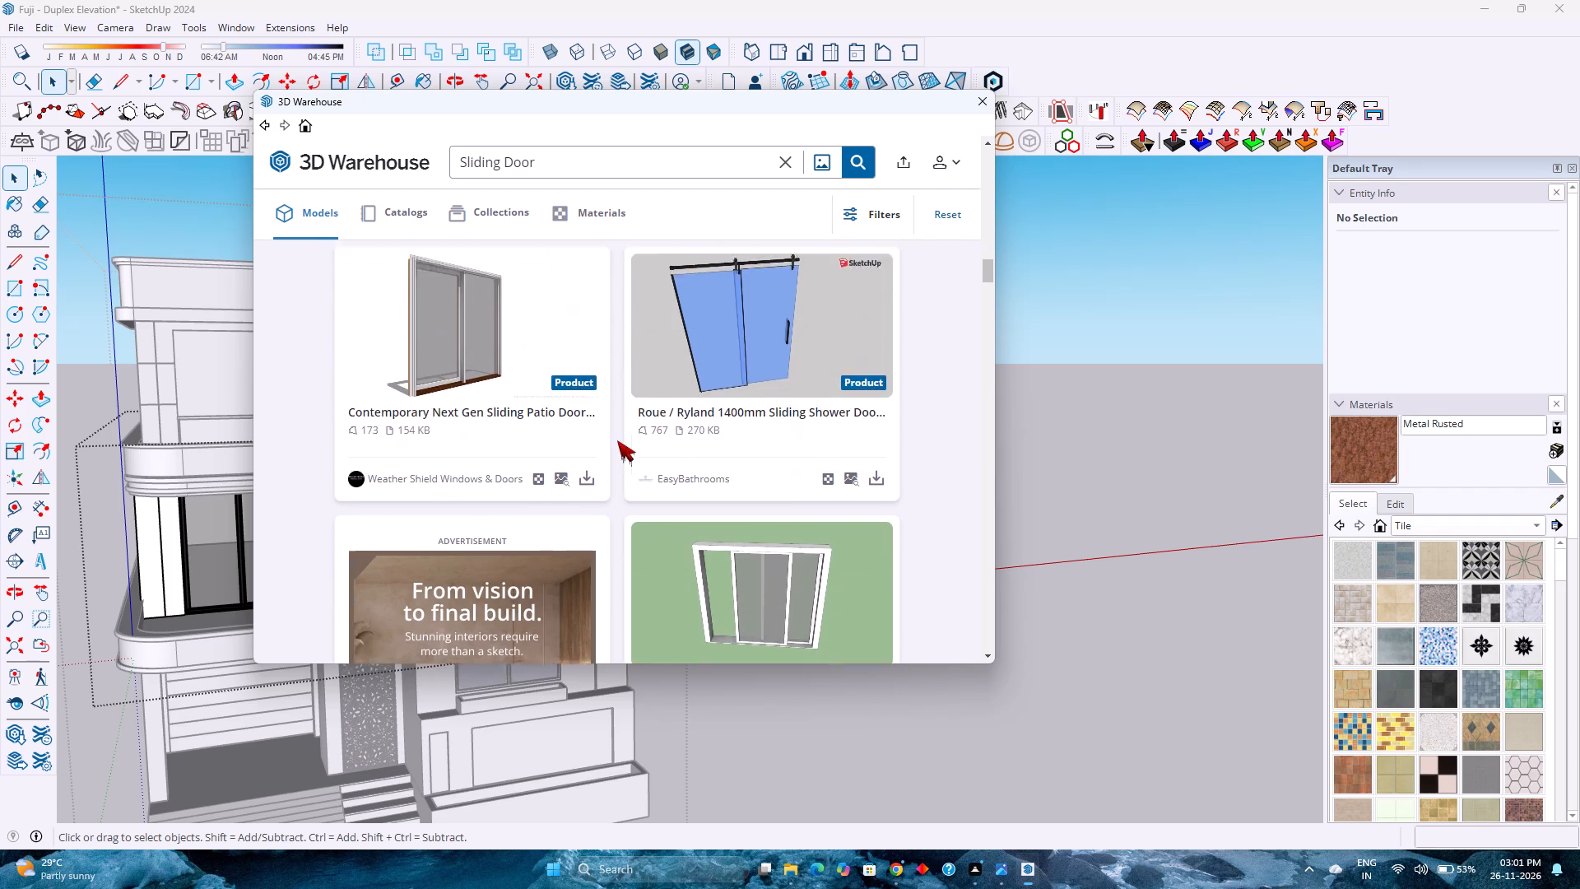
{"action": "scroll", "coordinate": [617, 440], "scroll_direction": "up", "scroll_amount": 1}
{"action": "scroll", "coordinate": [617, 440], "scroll_direction": "down", "scroll_amount": 3}
{"action": "scroll", "coordinate": [617, 440], "scroll_direction": "up", "scroll_amount": 1}
{"action": "scroll", "coordinate": [617, 440], "scroll_direction": "down", "scroll_amount": 2}
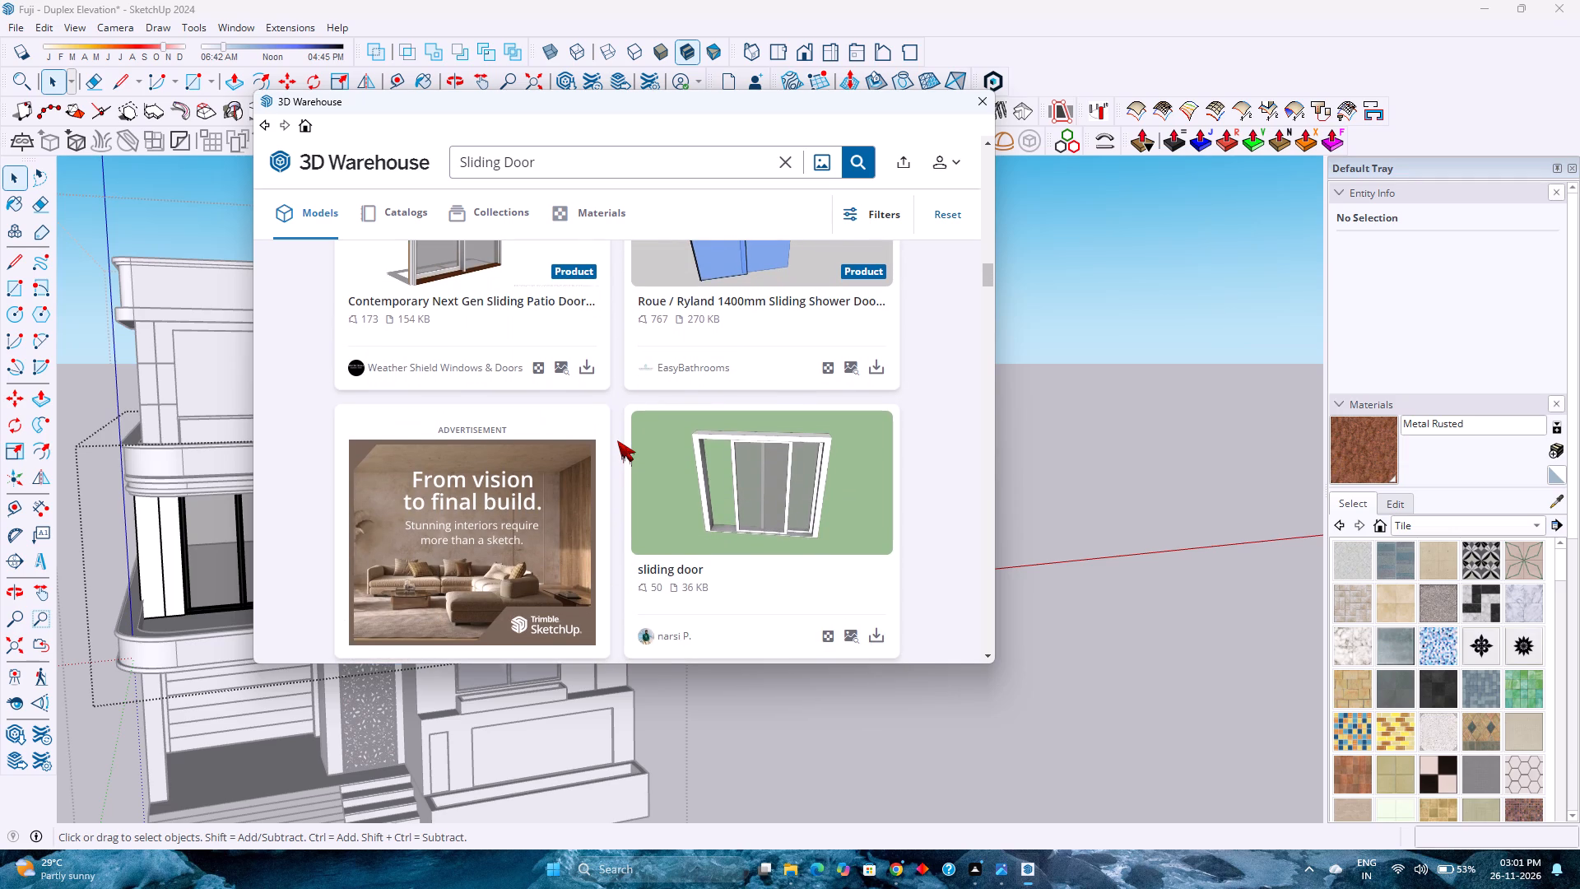
{"action": "scroll", "coordinate": [617, 440], "scroll_direction": "down", "scroll_amount": 4}
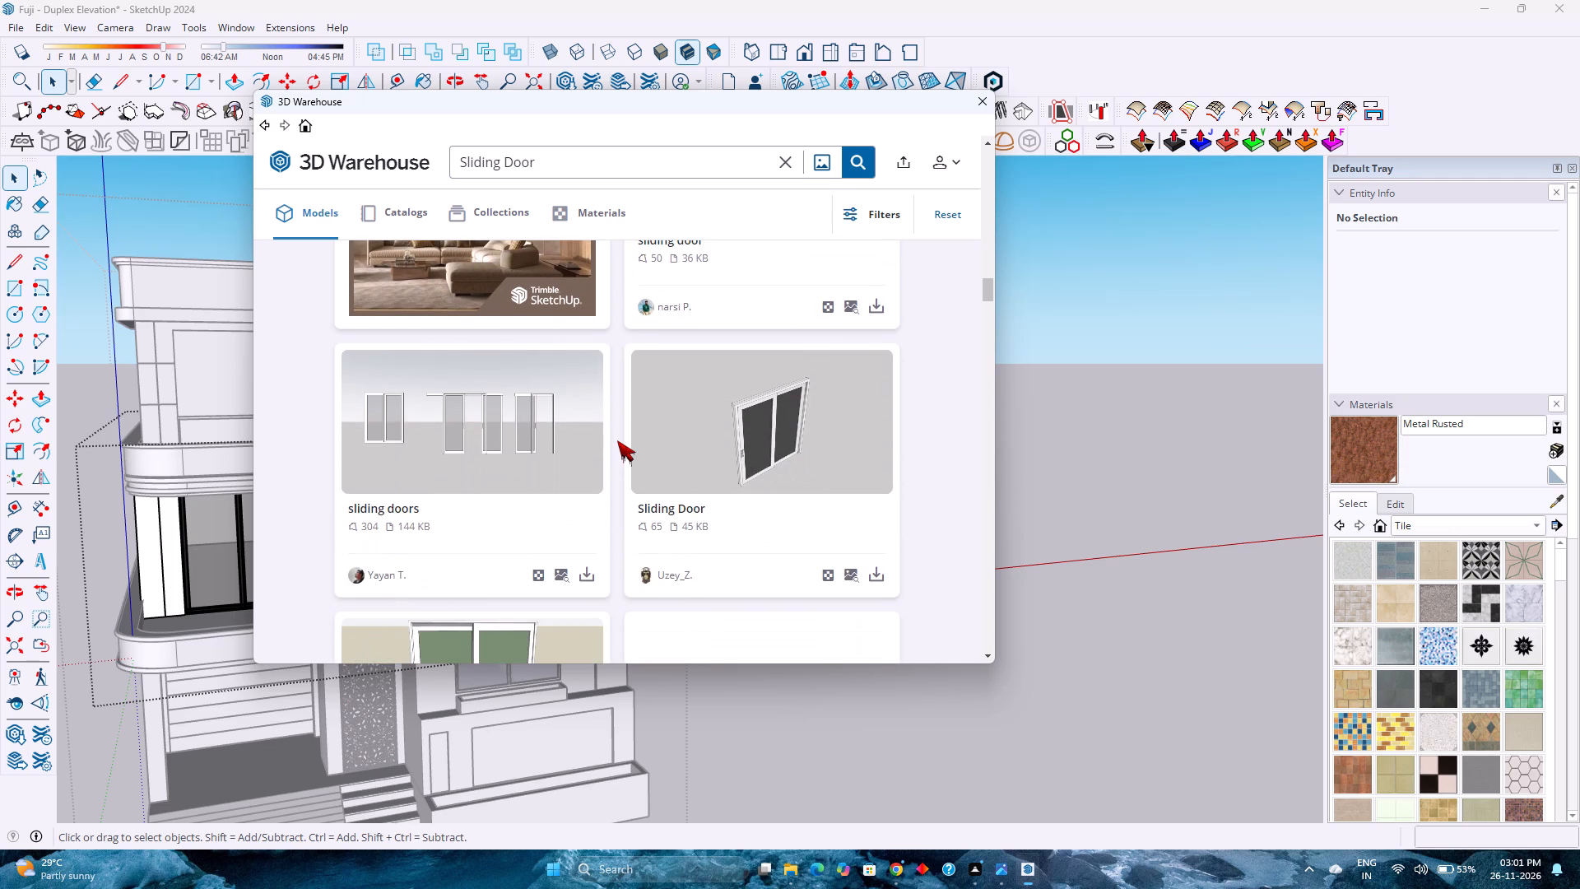
{"action": "scroll", "coordinate": [617, 440], "scroll_direction": "up", "scroll_amount": 3}
{"action": "scroll", "coordinate": [617, 440], "scroll_direction": "down", "scroll_amount": 2}
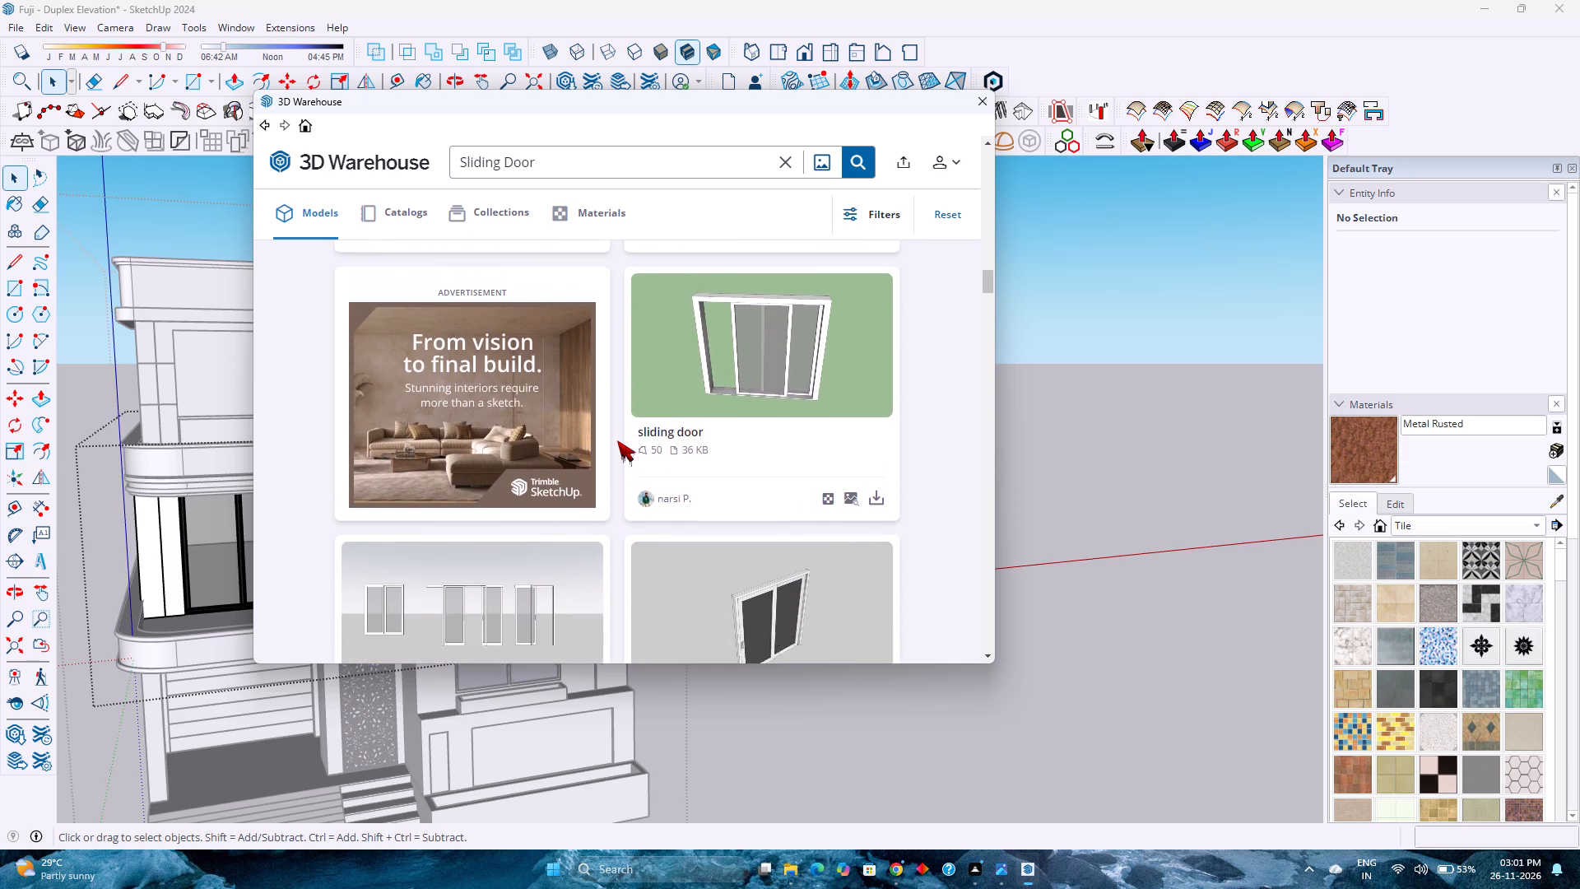
{"action": "scroll", "coordinate": [617, 440], "scroll_direction": "down", "scroll_amount": 1}
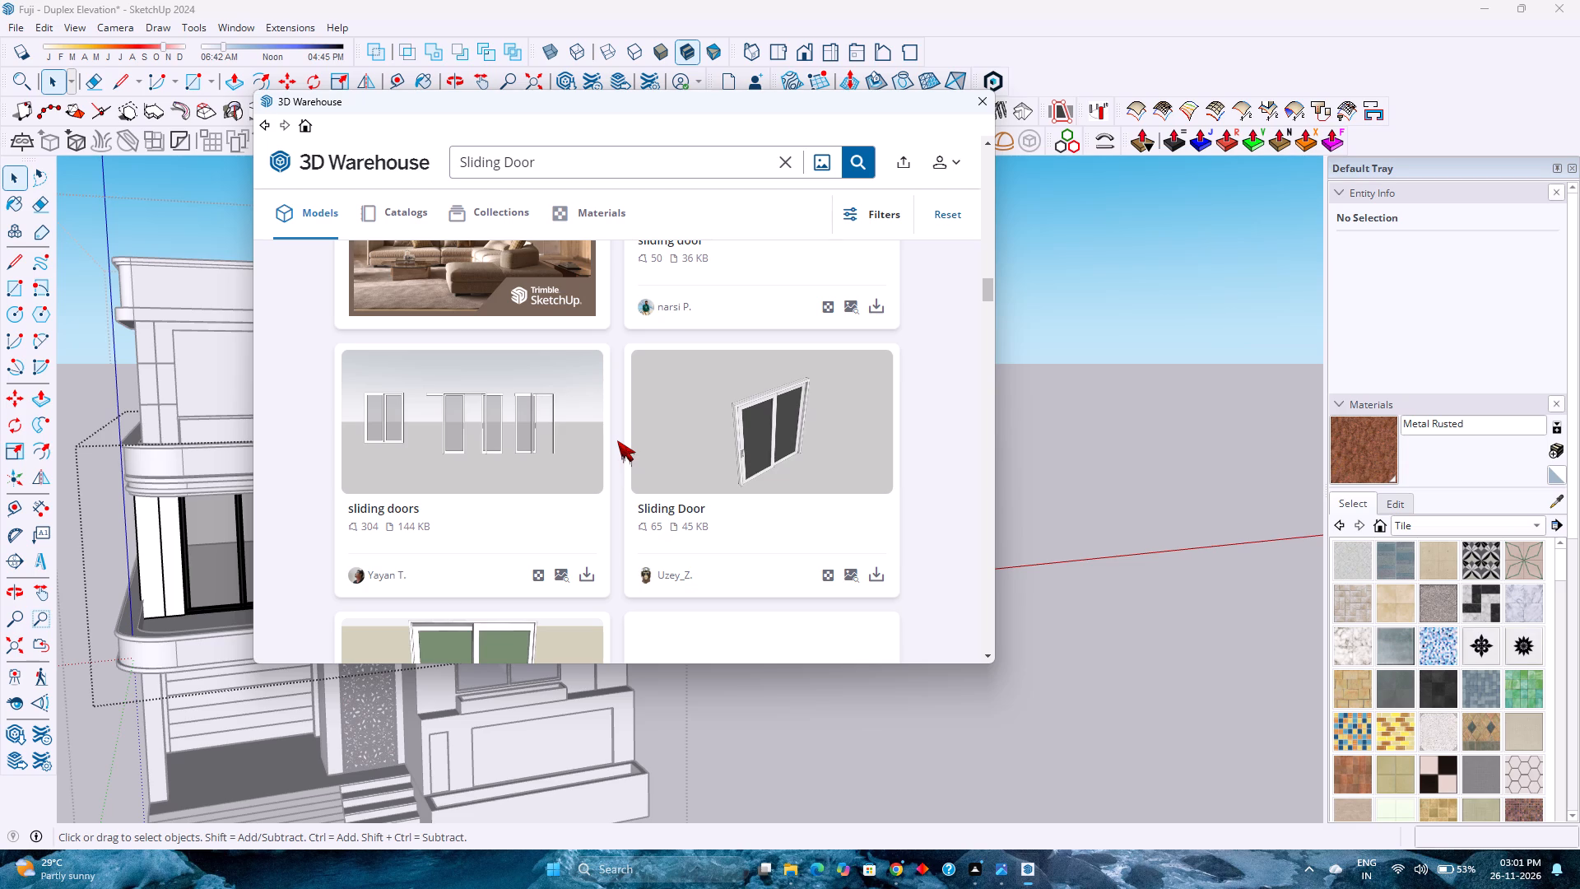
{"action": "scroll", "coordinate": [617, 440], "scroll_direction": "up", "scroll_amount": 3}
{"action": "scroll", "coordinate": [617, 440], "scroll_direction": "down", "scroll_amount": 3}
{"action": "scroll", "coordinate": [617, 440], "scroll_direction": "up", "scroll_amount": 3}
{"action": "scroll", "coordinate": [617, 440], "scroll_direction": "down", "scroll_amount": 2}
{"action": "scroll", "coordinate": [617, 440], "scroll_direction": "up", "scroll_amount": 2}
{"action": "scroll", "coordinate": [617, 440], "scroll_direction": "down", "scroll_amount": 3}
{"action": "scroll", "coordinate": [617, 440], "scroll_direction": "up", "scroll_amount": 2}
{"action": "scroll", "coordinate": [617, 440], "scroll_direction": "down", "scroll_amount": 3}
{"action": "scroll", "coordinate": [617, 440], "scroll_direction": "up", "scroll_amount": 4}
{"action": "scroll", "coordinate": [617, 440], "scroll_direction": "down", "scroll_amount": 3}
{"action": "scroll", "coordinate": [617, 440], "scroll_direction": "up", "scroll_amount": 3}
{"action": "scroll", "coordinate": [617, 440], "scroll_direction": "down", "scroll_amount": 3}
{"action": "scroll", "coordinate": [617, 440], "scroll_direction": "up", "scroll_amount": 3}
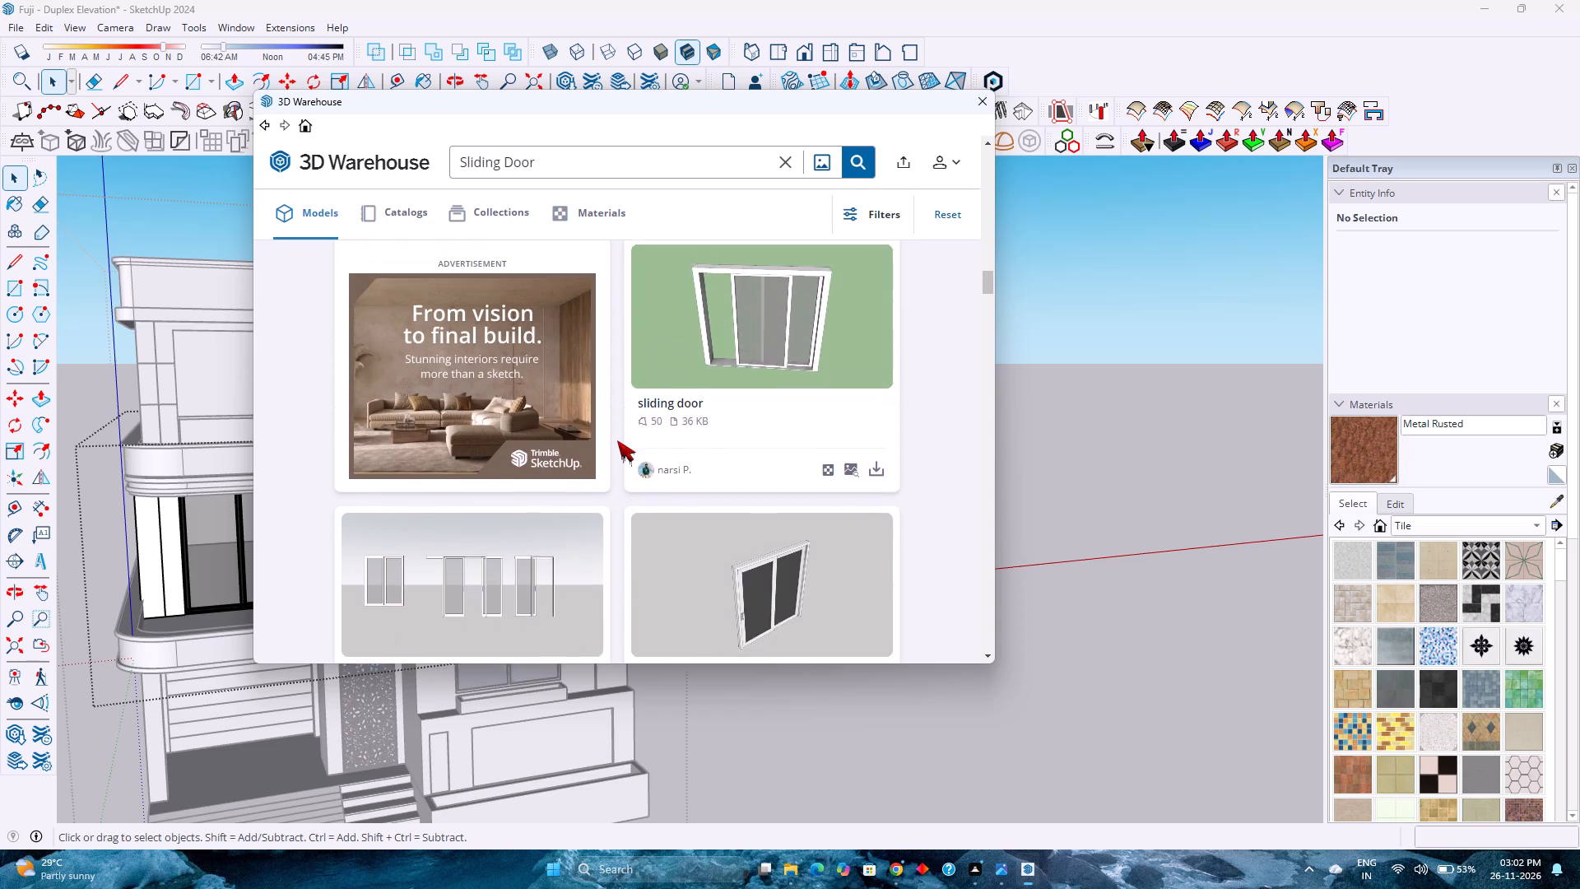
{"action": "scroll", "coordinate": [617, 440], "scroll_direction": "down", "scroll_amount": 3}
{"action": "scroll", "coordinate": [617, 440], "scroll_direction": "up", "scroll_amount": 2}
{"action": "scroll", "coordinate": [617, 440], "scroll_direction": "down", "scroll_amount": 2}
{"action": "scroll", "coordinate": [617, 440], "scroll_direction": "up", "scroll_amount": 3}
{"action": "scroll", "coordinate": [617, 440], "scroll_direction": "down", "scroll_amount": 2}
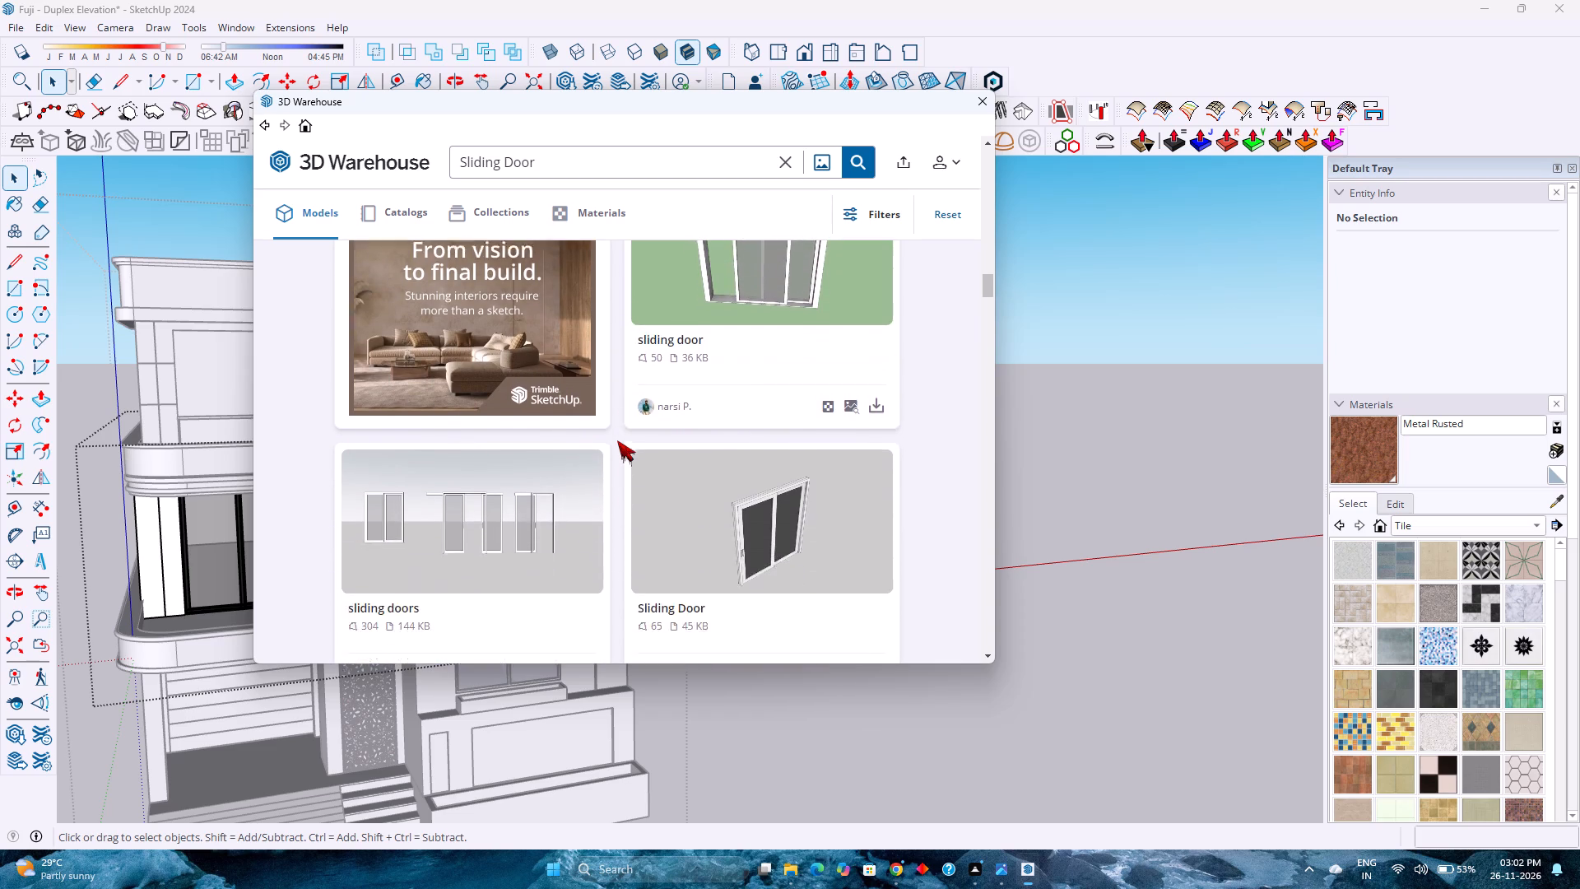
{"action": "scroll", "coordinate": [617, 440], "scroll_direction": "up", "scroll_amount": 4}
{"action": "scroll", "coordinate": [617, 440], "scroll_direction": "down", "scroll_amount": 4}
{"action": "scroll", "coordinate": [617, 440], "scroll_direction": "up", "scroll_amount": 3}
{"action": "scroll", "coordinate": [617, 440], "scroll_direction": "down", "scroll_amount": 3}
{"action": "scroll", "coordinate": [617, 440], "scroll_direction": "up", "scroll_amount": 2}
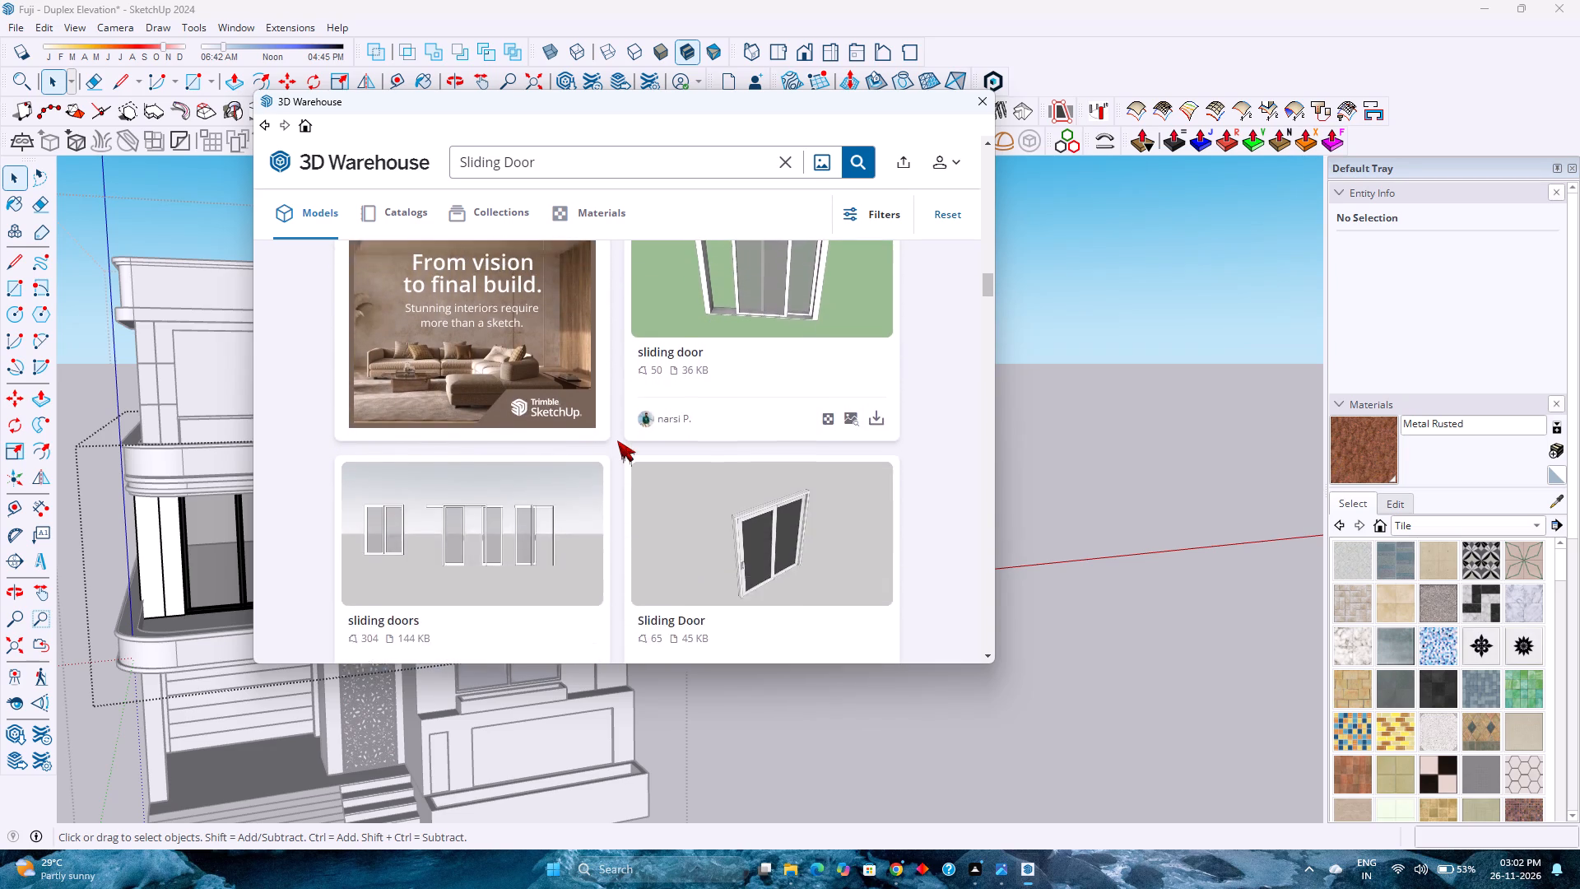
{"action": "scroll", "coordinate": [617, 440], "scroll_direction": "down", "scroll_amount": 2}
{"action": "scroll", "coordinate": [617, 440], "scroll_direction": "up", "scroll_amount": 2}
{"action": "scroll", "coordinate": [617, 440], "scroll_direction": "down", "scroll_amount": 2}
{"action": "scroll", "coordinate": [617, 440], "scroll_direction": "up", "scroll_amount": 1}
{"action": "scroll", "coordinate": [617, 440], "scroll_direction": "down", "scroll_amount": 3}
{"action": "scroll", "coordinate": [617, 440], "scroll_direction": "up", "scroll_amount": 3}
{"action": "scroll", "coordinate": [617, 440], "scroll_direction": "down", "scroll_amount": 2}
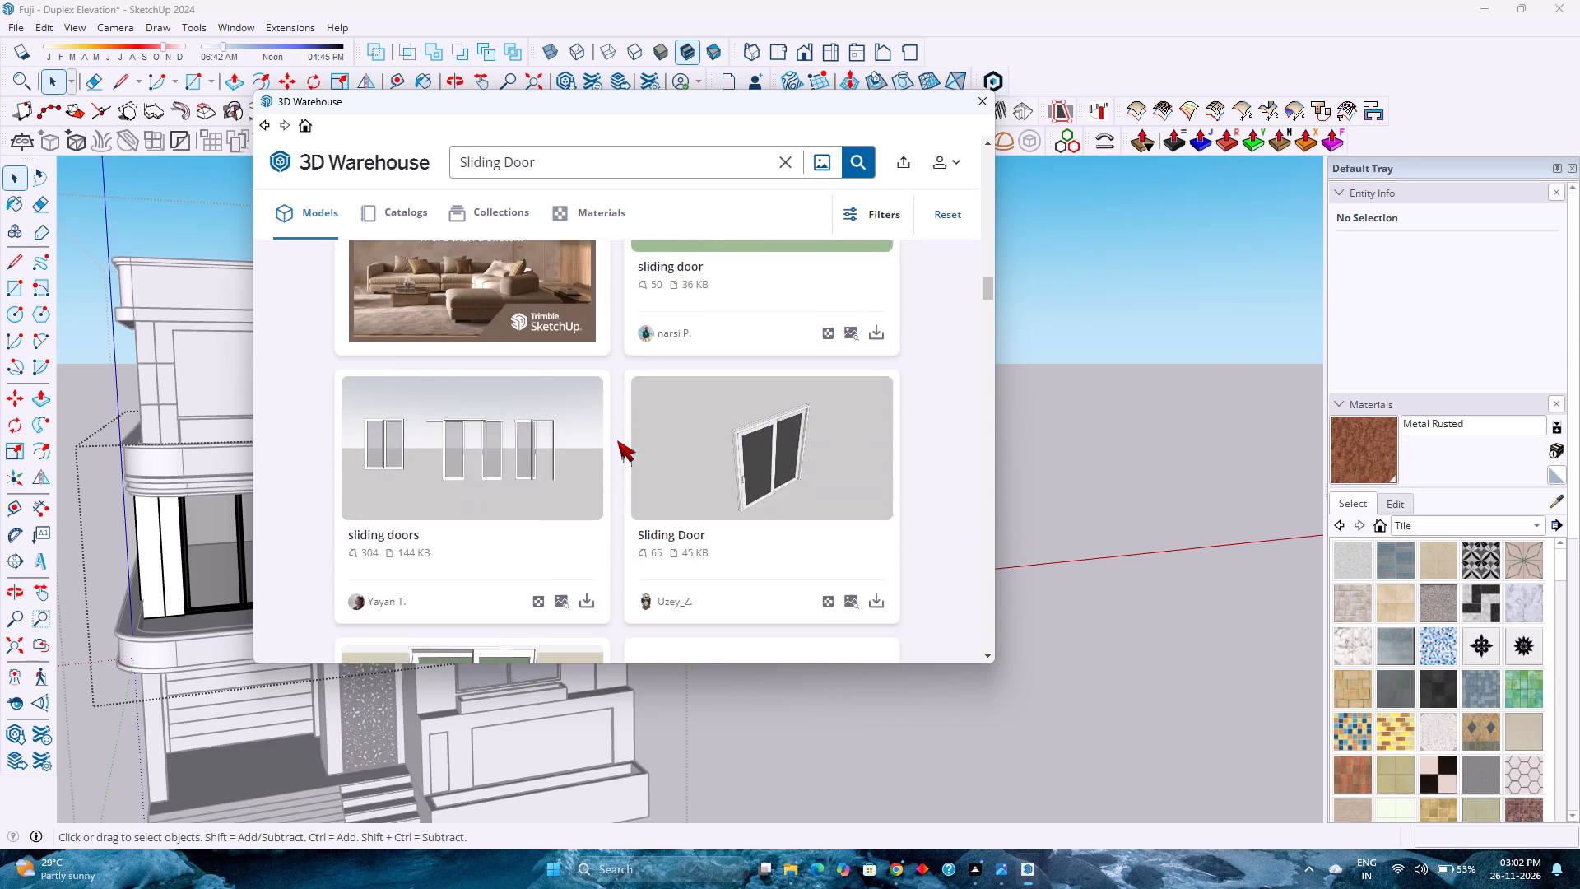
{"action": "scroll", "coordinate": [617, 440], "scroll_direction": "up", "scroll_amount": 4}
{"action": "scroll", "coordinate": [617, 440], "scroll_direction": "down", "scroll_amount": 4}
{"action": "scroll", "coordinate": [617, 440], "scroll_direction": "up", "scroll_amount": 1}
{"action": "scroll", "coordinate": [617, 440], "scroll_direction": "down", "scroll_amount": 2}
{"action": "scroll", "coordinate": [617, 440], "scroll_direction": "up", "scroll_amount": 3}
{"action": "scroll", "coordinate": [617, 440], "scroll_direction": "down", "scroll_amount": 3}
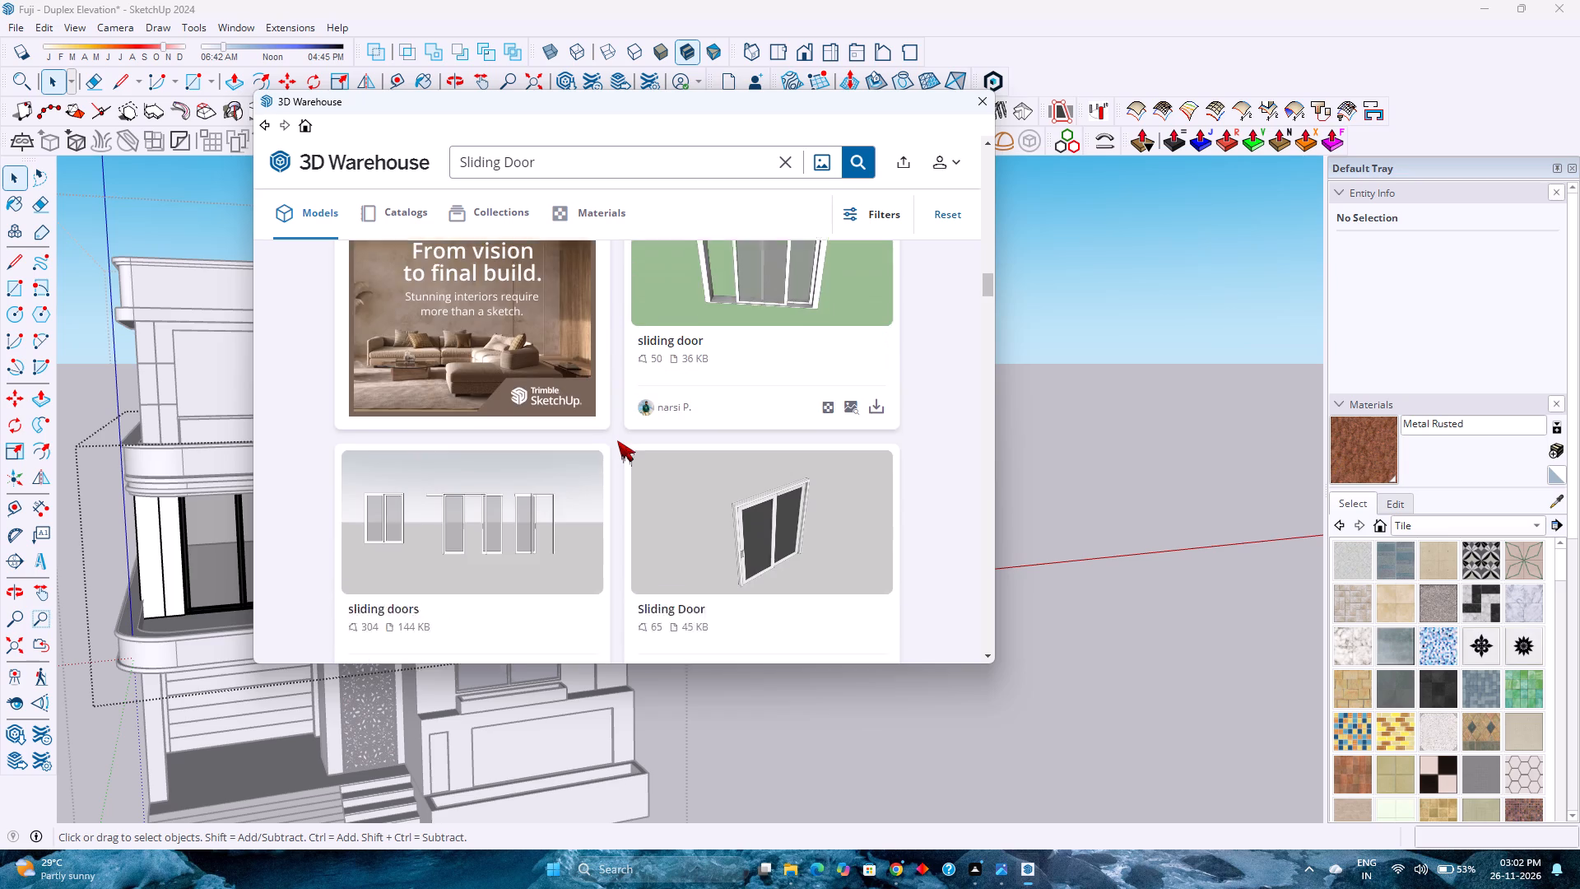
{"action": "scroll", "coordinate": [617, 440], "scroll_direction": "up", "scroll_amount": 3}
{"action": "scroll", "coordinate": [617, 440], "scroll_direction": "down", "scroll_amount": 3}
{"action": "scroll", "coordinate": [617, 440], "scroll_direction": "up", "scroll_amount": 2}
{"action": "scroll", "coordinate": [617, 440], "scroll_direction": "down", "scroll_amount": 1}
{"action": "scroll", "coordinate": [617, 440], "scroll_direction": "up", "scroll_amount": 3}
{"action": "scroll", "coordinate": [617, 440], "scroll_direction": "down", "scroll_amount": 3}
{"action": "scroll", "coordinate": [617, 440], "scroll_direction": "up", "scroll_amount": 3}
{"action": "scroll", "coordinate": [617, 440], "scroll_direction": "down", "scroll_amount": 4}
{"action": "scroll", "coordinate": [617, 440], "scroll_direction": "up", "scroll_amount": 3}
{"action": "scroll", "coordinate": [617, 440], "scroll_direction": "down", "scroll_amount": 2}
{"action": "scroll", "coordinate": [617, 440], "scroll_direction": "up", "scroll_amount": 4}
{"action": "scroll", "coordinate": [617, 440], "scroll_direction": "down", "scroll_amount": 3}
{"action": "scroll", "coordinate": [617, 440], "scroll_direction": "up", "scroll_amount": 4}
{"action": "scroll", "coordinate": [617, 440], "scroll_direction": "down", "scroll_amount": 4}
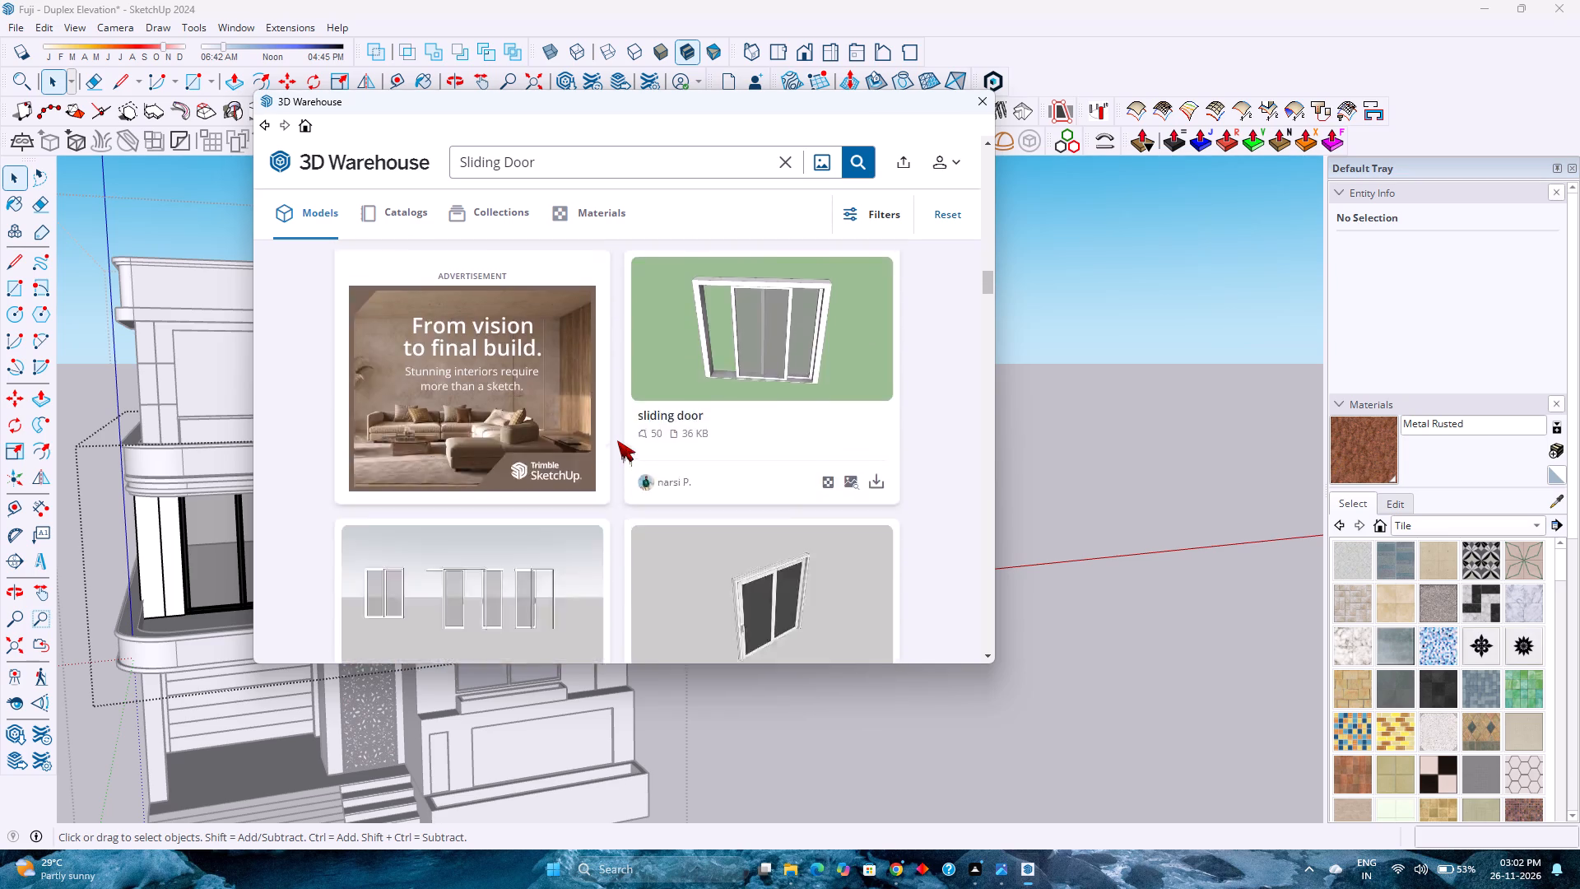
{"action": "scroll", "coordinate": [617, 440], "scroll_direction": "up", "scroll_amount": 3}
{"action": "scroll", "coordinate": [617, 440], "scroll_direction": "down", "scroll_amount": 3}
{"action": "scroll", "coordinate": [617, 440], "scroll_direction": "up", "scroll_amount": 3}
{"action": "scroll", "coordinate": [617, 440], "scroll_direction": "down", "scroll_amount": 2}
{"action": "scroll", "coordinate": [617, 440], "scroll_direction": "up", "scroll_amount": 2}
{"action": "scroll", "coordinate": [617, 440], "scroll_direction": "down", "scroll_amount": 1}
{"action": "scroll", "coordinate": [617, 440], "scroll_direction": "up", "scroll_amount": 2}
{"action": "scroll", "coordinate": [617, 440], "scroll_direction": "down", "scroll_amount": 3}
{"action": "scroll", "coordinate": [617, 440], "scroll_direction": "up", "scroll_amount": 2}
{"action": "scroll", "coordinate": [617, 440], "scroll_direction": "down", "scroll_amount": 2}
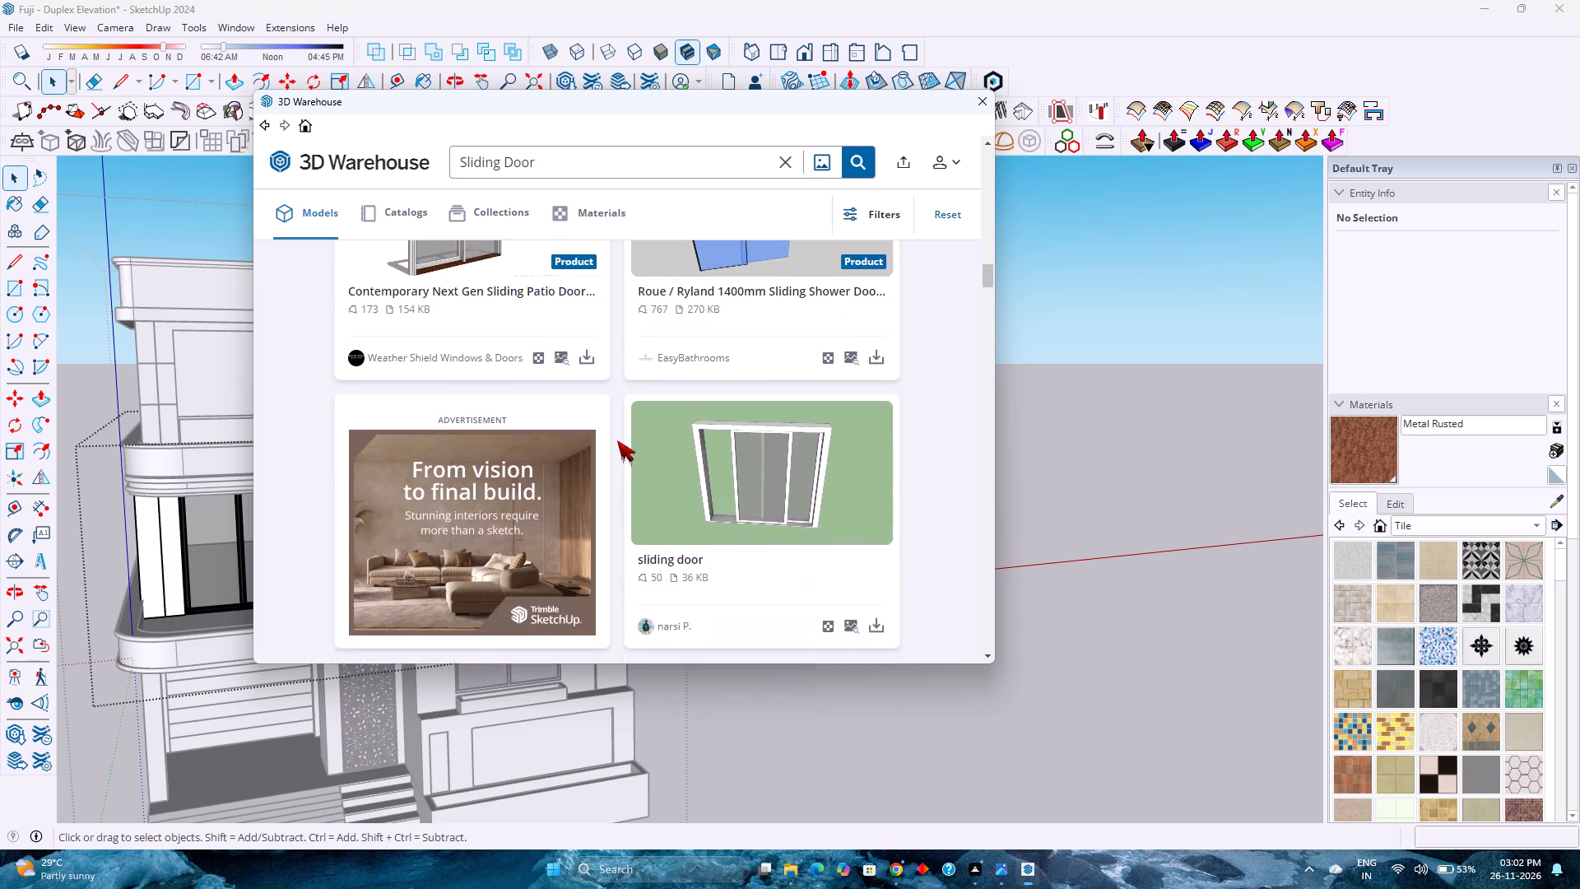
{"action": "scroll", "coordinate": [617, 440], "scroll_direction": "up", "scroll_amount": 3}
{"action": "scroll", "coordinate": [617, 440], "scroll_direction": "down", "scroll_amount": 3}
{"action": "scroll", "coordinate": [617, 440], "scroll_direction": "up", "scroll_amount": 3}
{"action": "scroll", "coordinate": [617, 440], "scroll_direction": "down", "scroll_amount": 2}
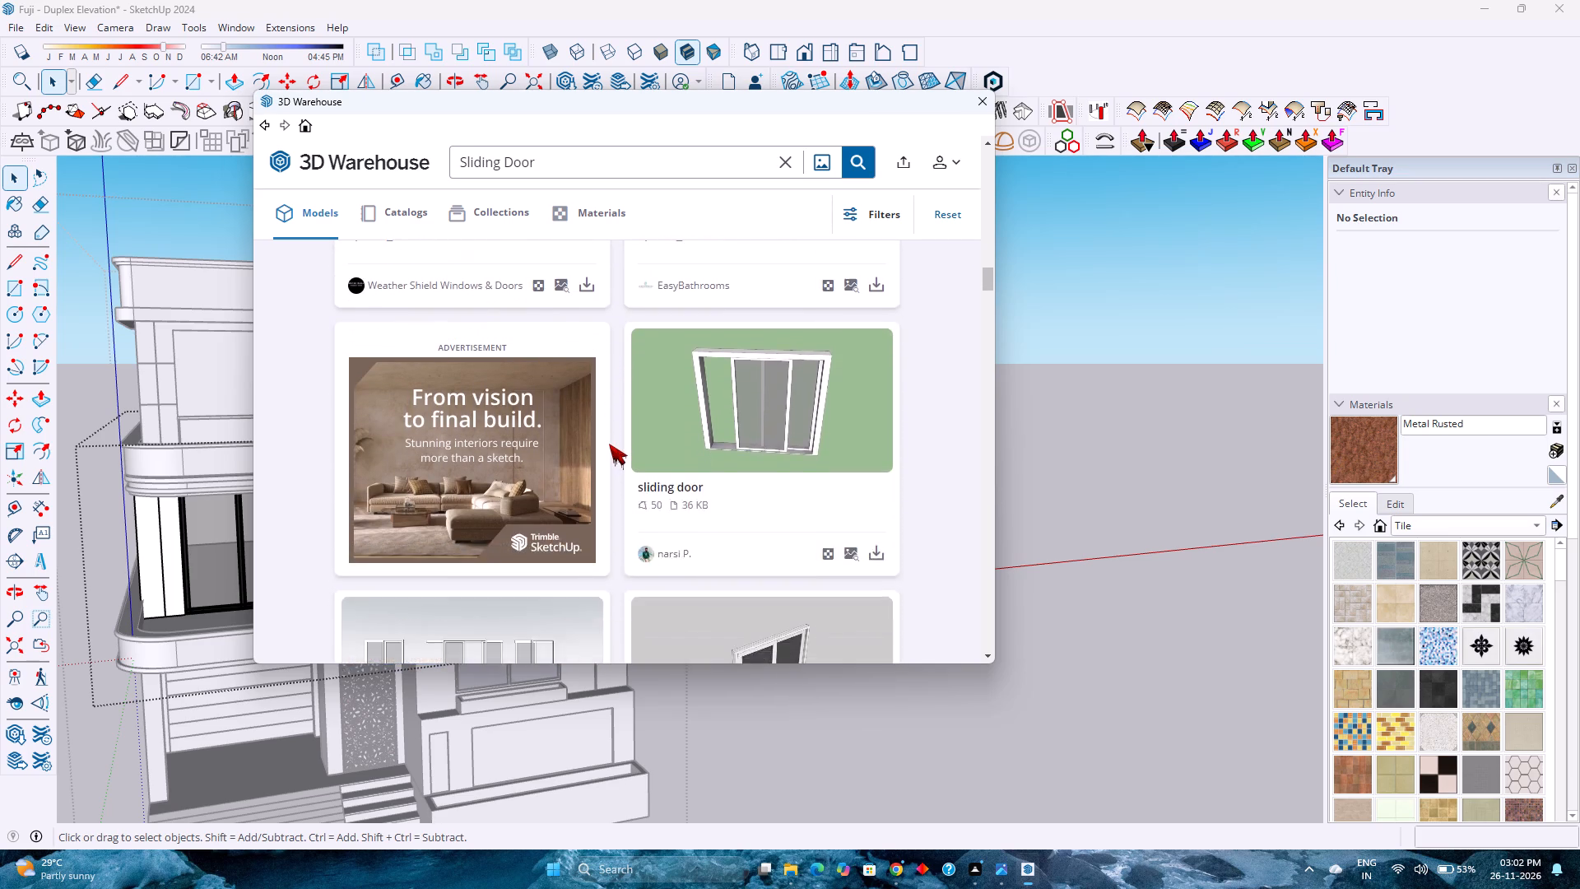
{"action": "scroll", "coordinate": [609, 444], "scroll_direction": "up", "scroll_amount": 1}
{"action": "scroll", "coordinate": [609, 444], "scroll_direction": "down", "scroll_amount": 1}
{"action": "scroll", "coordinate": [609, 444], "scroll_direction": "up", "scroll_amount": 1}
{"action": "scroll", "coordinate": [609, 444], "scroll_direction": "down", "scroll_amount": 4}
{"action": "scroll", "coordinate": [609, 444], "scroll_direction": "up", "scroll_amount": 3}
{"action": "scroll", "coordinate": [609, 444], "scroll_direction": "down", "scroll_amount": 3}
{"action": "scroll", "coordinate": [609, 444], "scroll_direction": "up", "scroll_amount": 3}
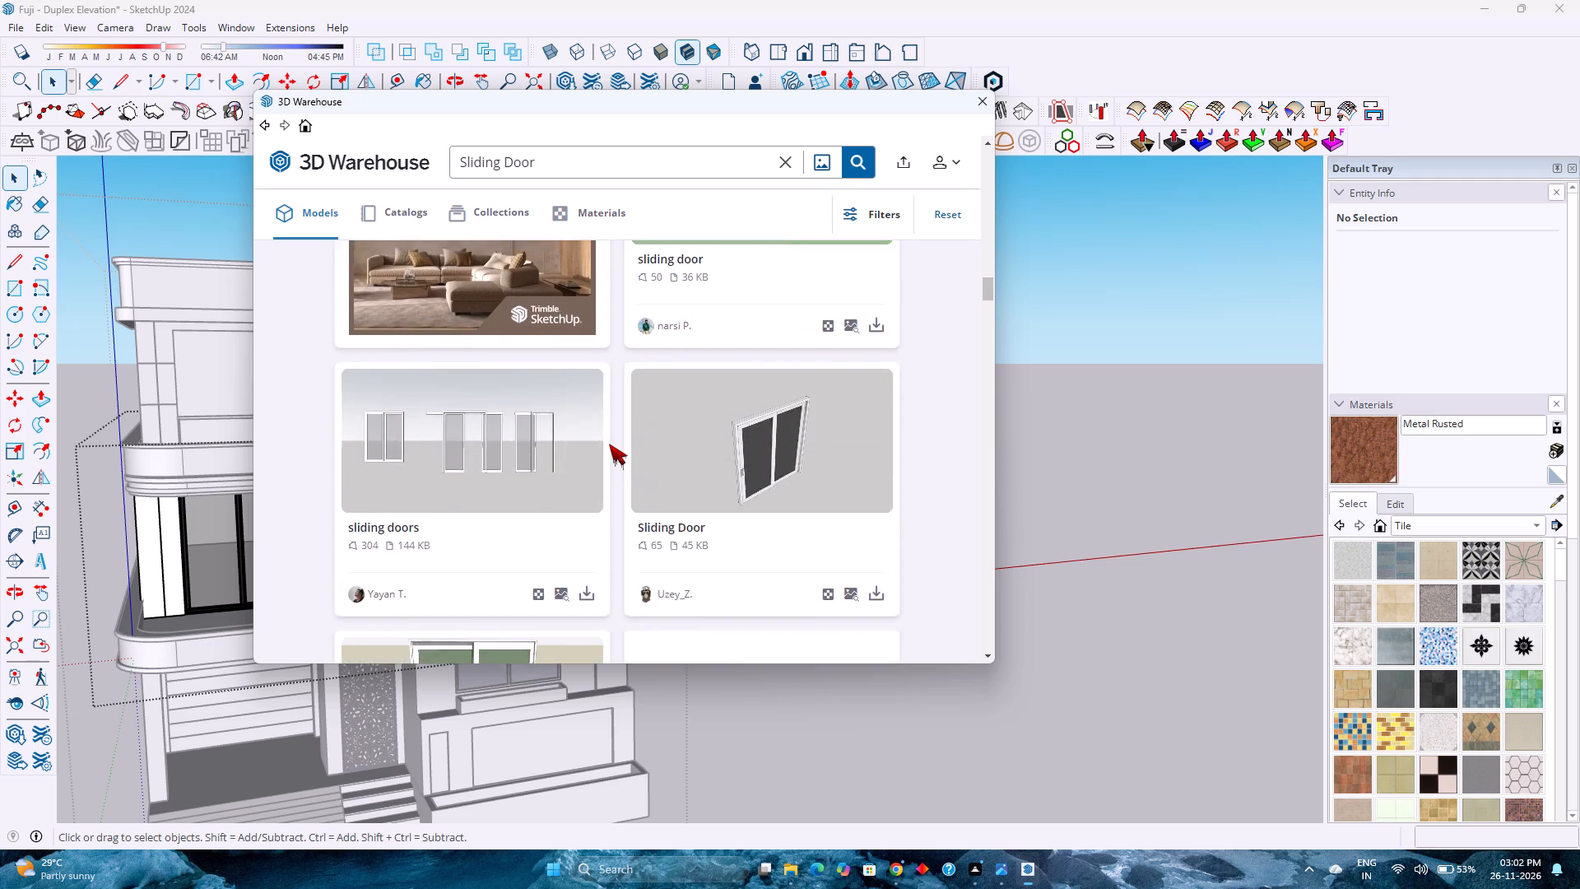
Examine the remaining loaded Sliding Door models, through to the end of the batch, for a fitting glass door.
{"action": "scroll", "coordinate": [609, 444], "scroll_direction": "down", "scroll_amount": 10}
{"action": "scroll", "coordinate": [609, 444], "scroll_direction": "up", "scroll_amount": 4}
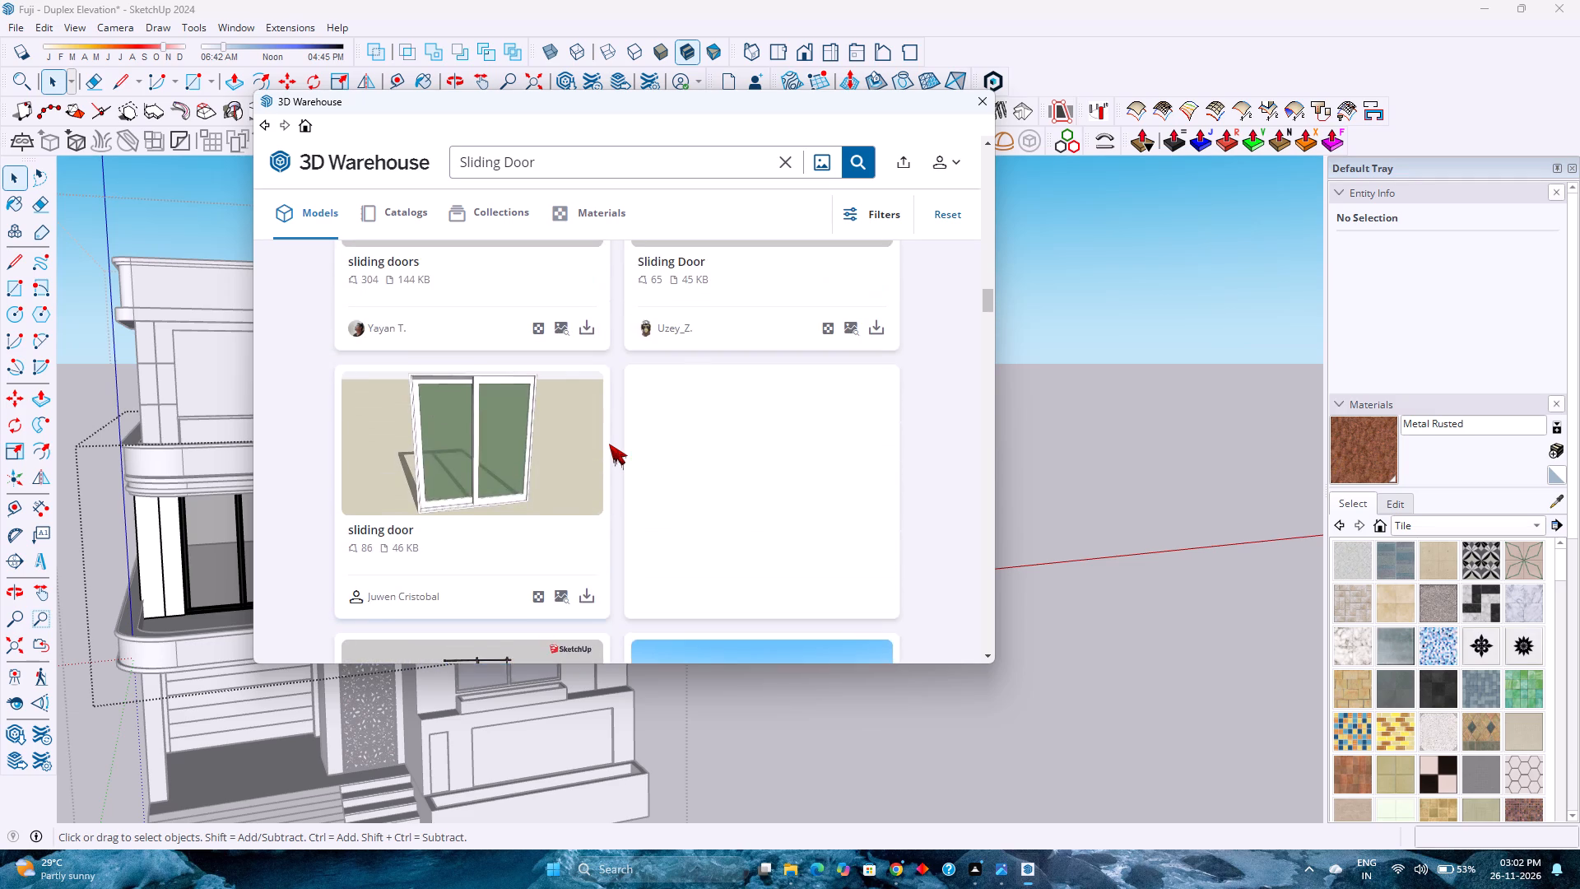
{"action": "scroll", "coordinate": [609, 444], "scroll_direction": "down", "scroll_amount": 11}
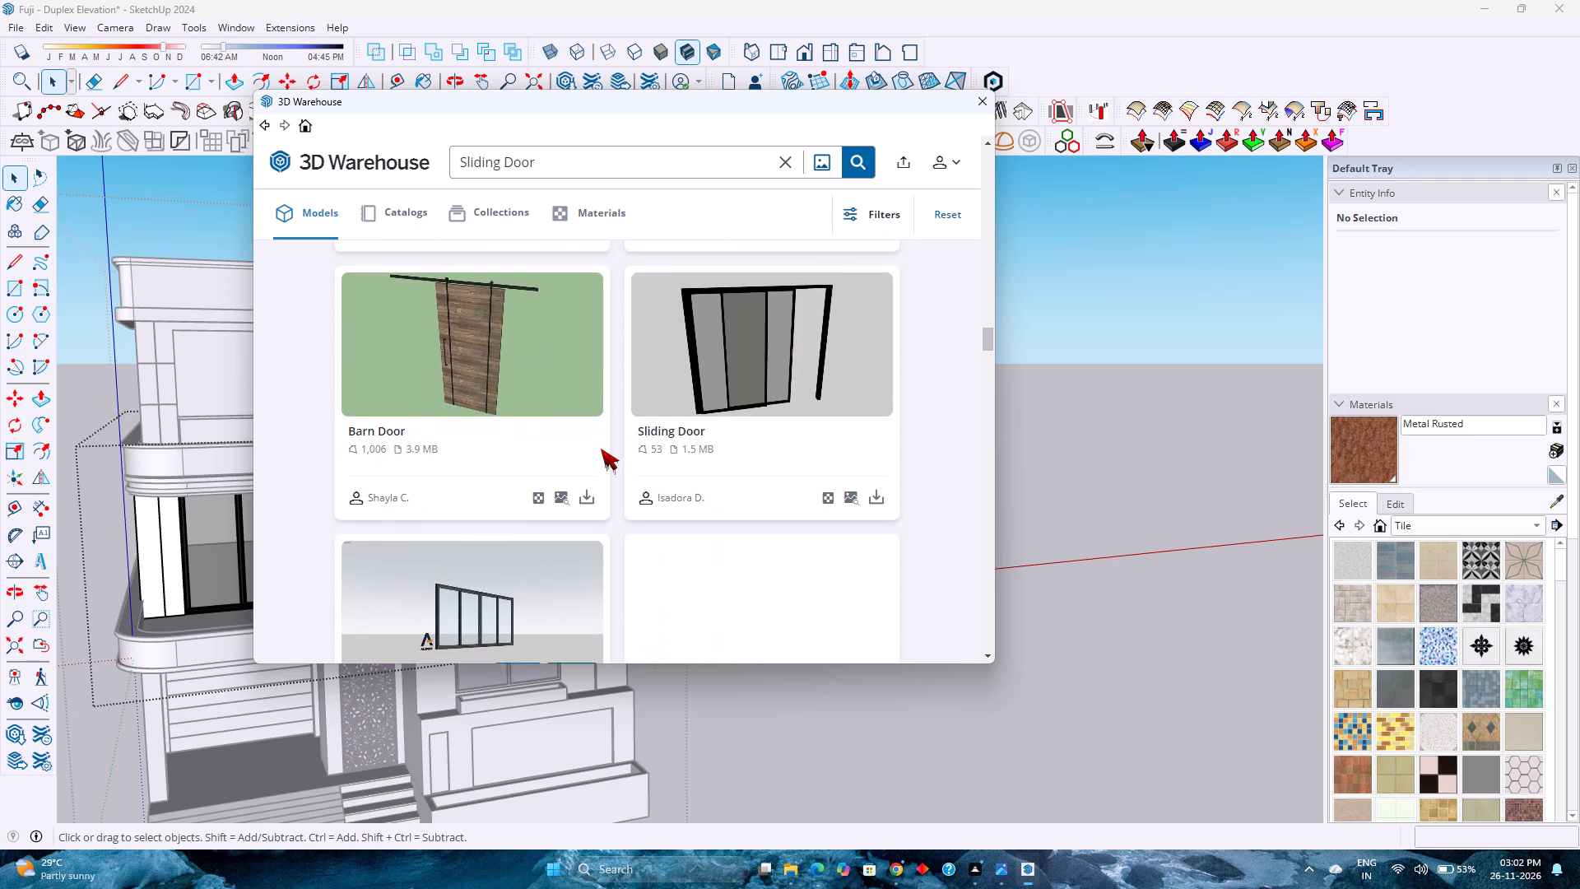
{"action": "scroll", "coordinate": [601, 449], "scroll_direction": "down", "scroll_amount": 9}
{"action": "scroll", "coordinate": [601, 449], "scroll_direction": "up", "scroll_amount": 5}
{"action": "scroll", "coordinate": [601, 449], "scroll_direction": "down", "scroll_amount": 4}
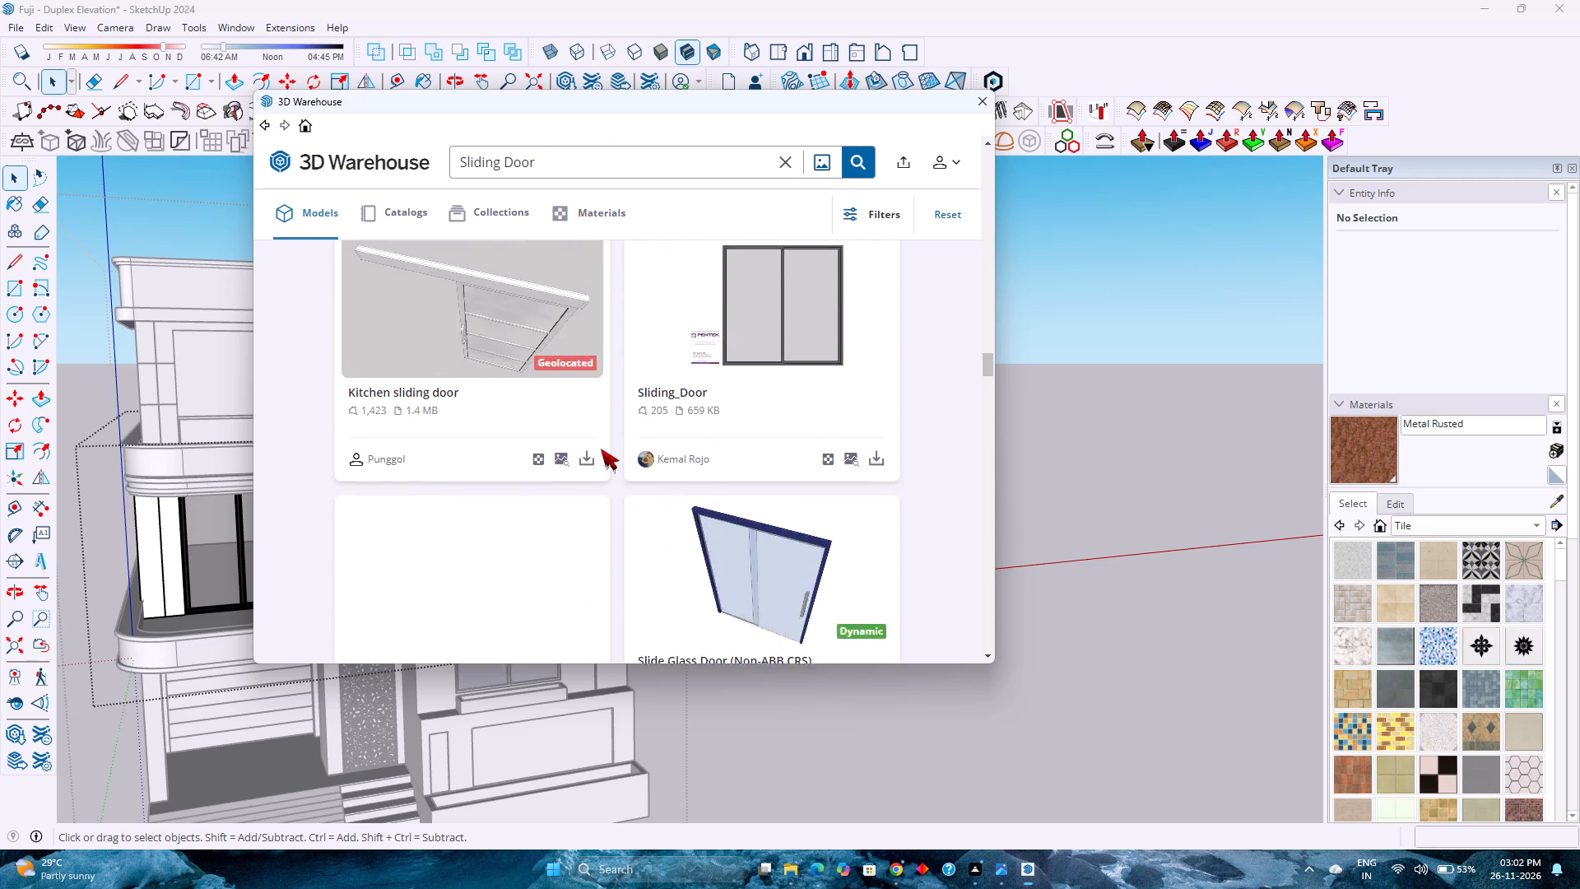
{"action": "scroll", "coordinate": [601, 449], "scroll_direction": "up", "scroll_amount": 5}
{"action": "scroll", "coordinate": [601, 449], "scroll_direction": "down", "scroll_amount": 7}
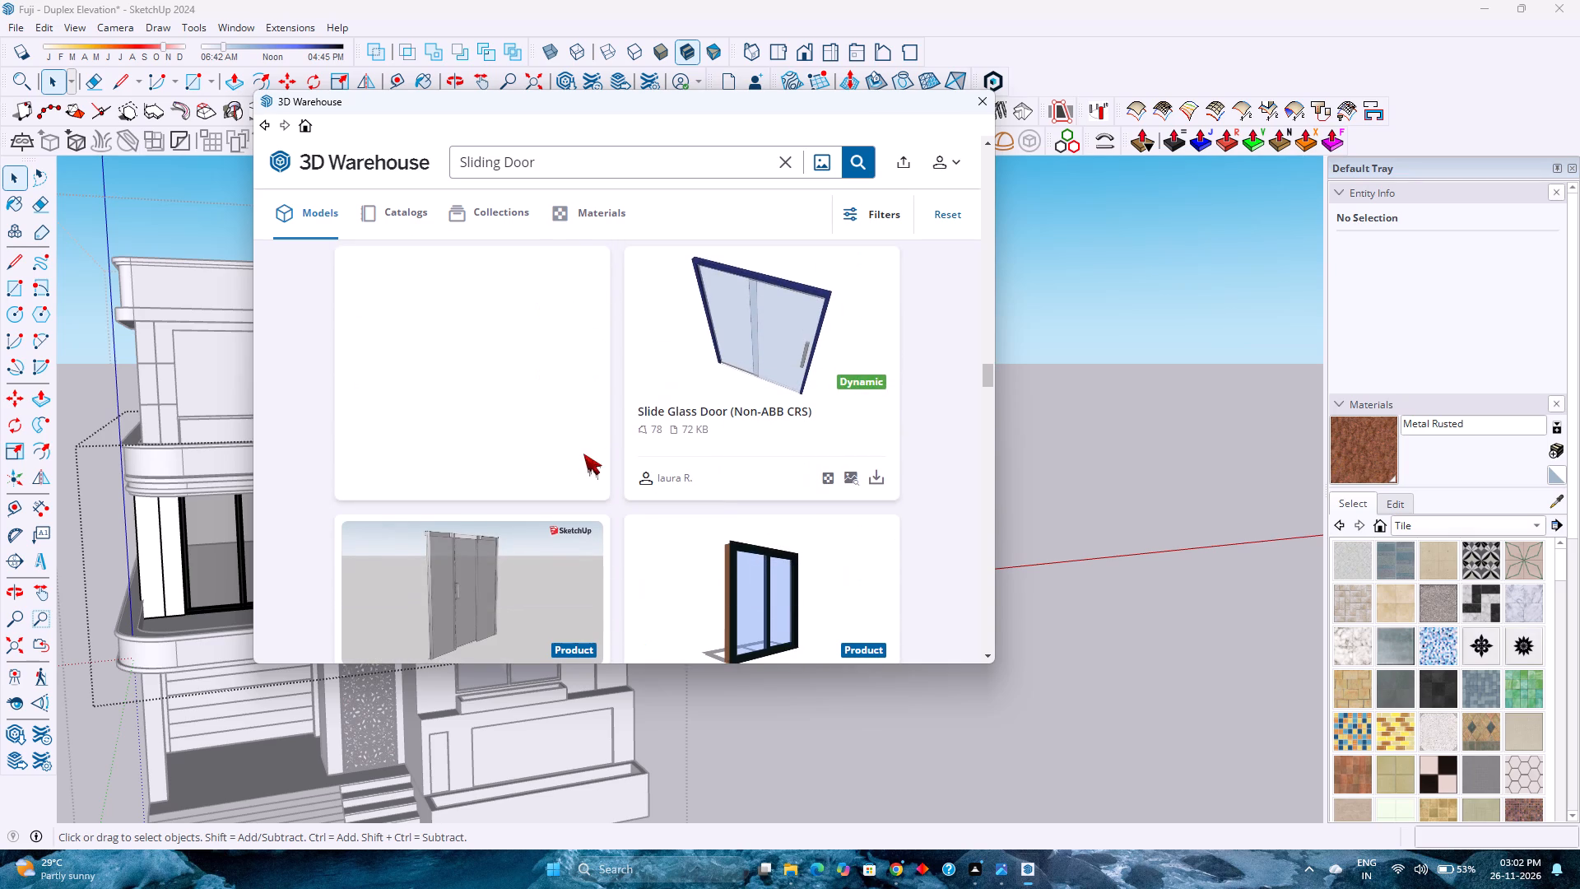
{"action": "scroll", "coordinate": [583, 454], "scroll_direction": "down", "scroll_amount": 9}
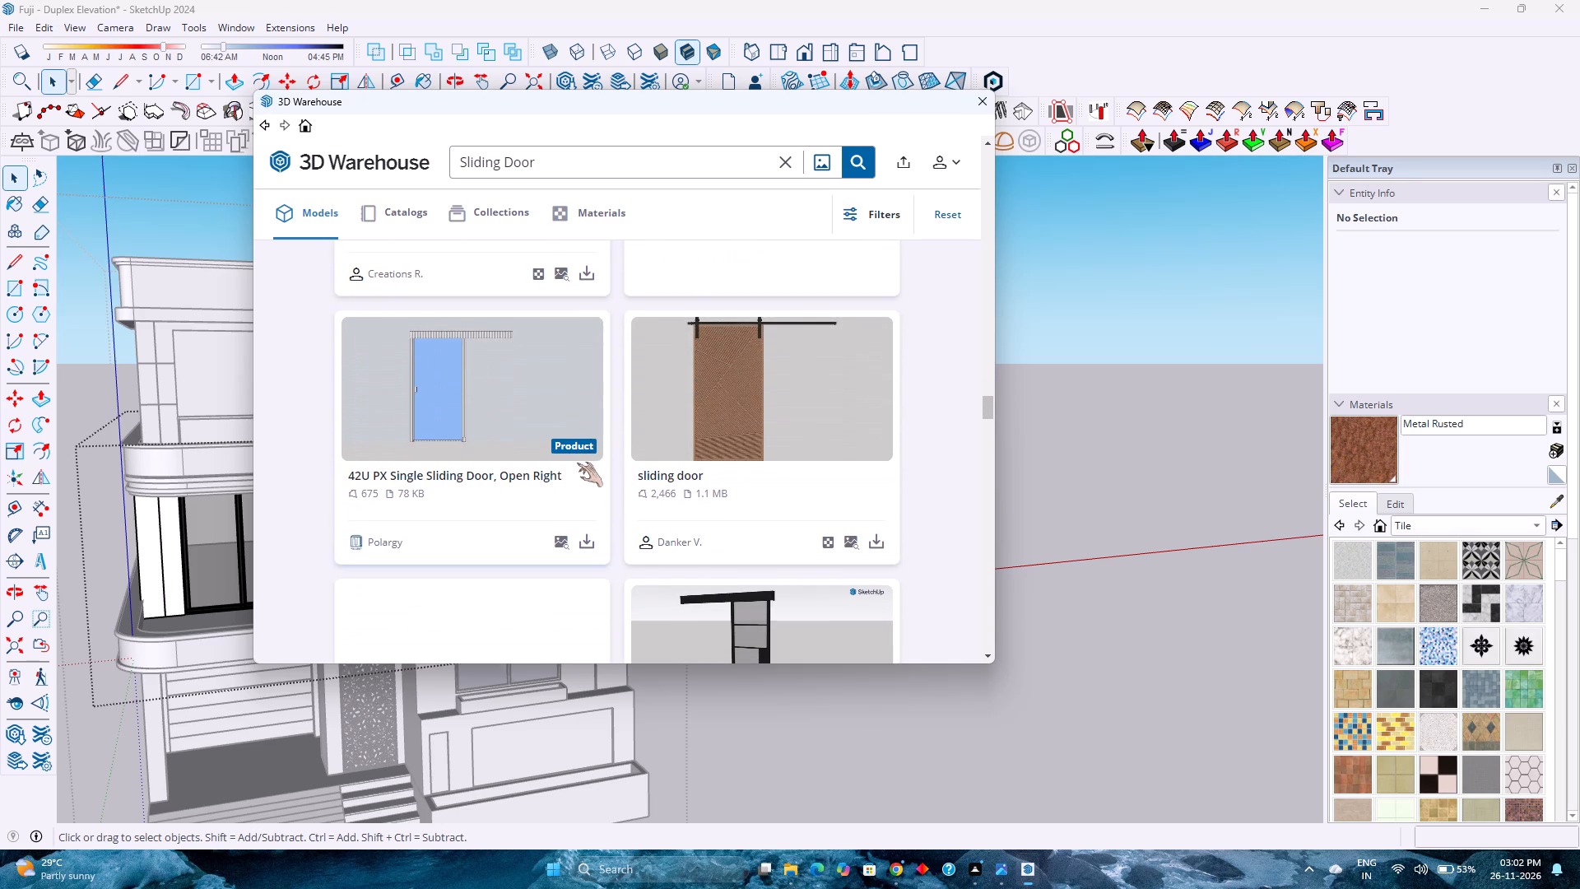
{"action": "scroll", "coordinate": [577, 463], "scroll_direction": "down", "scroll_amount": 7}
{"action": "scroll", "coordinate": [572, 467], "scroll_direction": "up", "scroll_amount": 1}
{"action": "scroll", "coordinate": [572, 467], "scroll_direction": "down", "scroll_amount": 3}
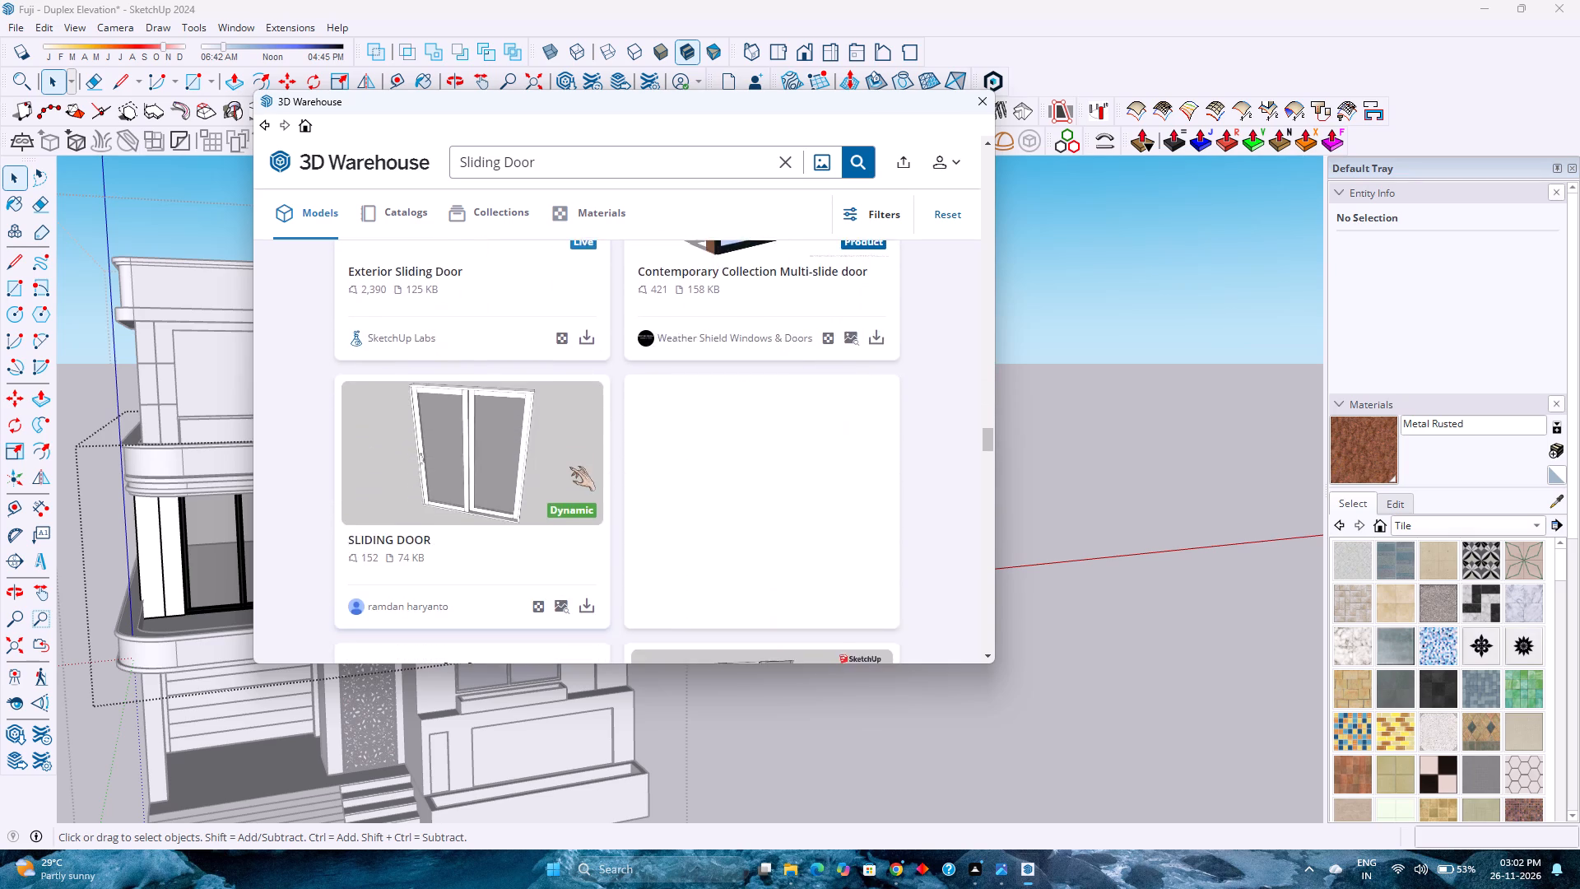
{"action": "scroll", "coordinate": [569, 467], "scroll_direction": "down", "scroll_amount": 3}
{"action": "scroll", "coordinate": [569, 467], "scroll_direction": "up", "scroll_amount": 2}
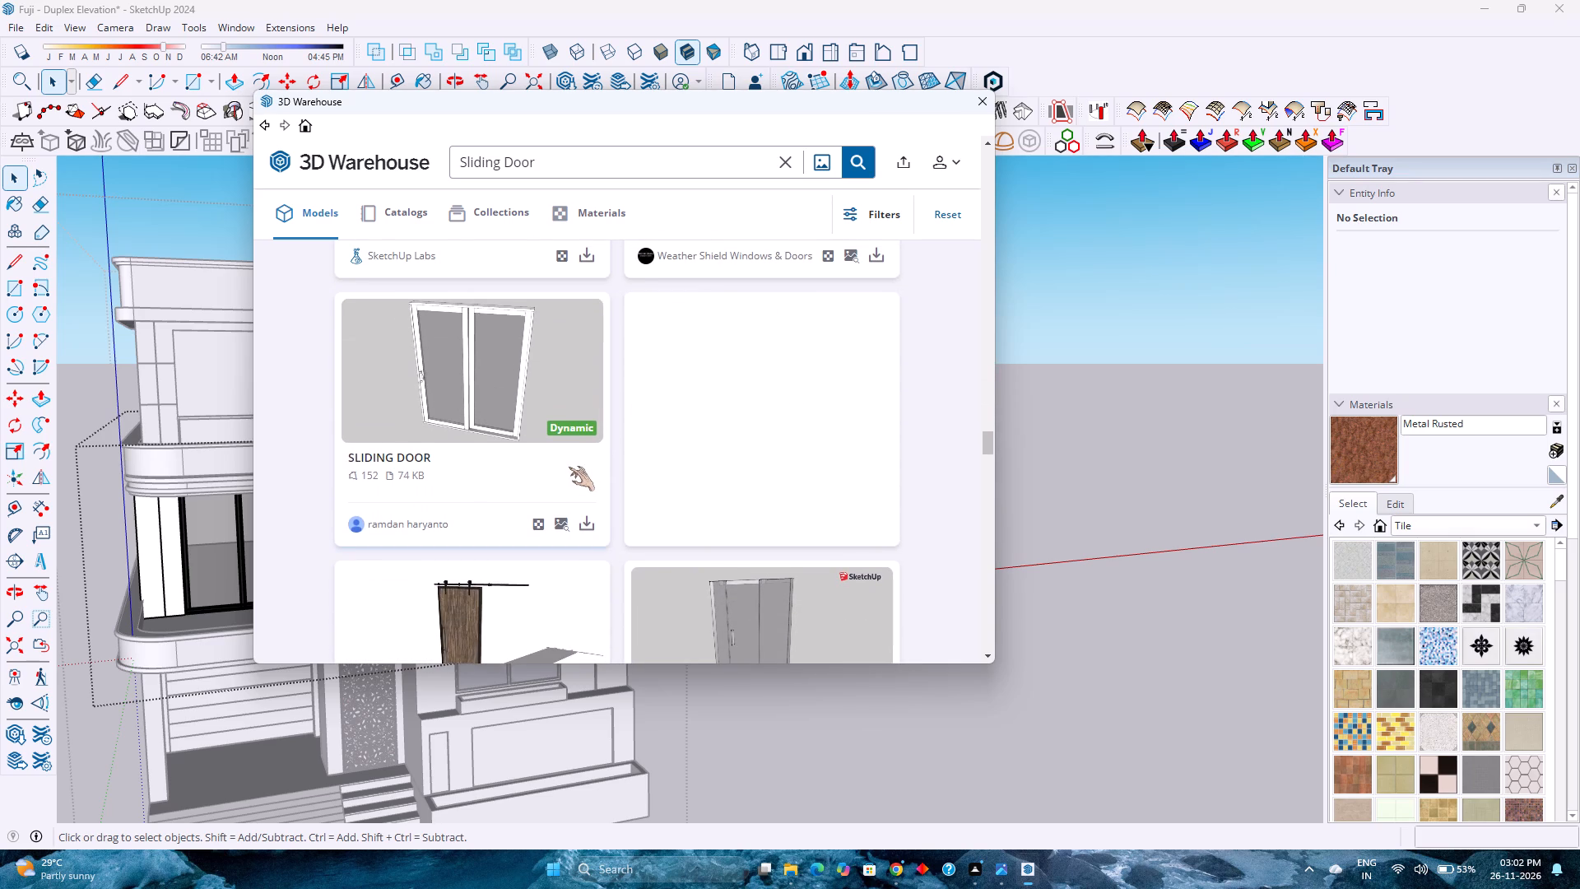
{"action": "scroll", "coordinate": [569, 467], "scroll_direction": "down", "scroll_amount": 10}
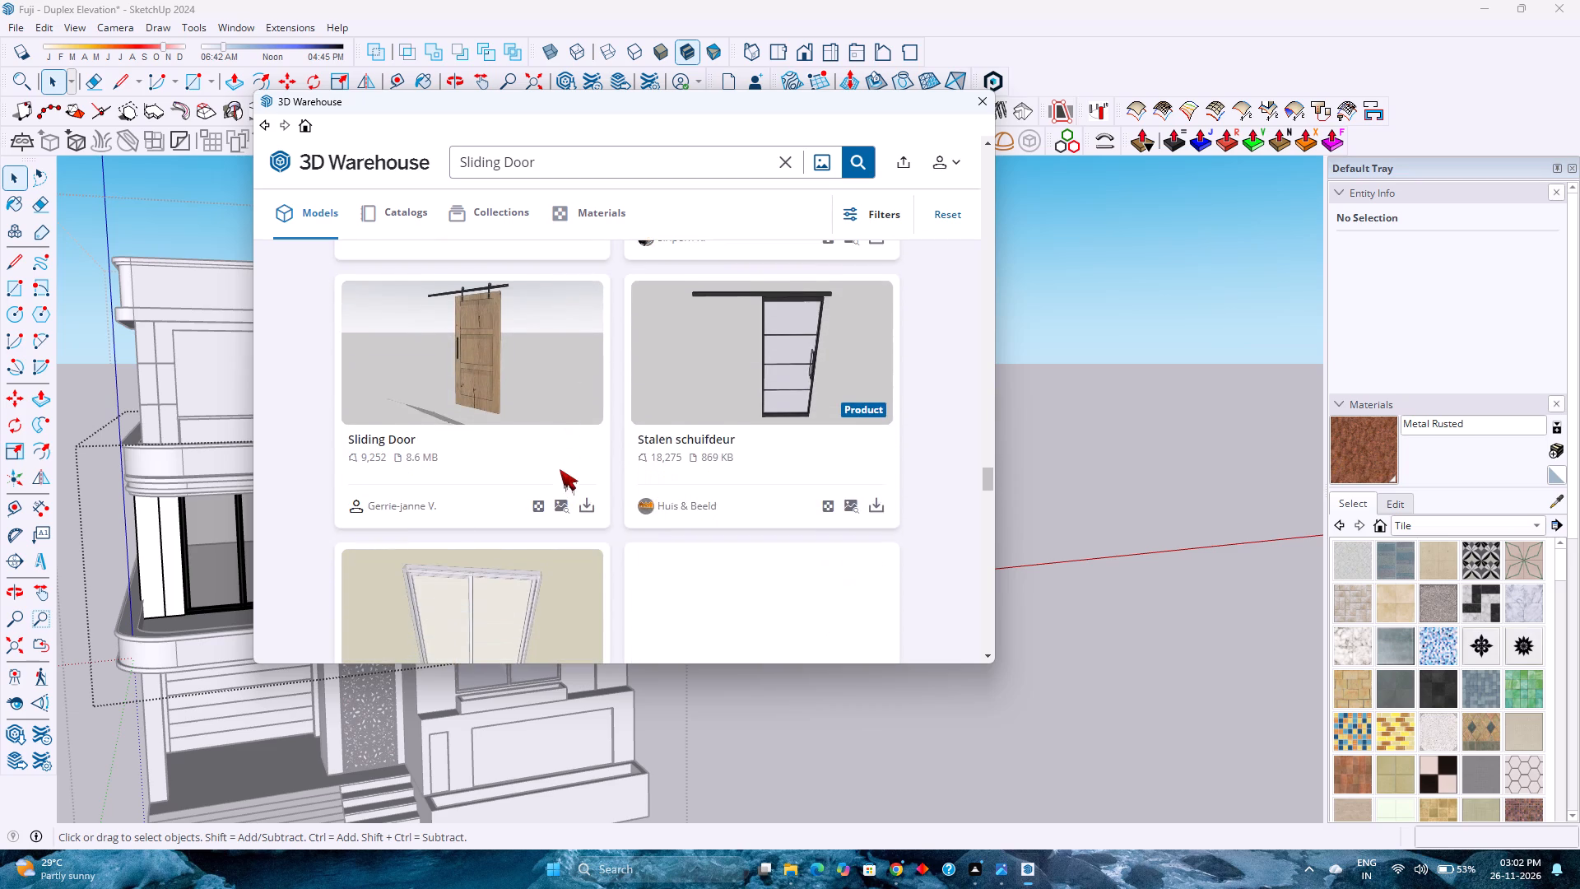
{"action": "scroll", "coordinate": [560, 469], "scroll_direction": "down", "scroll_amount": 9}
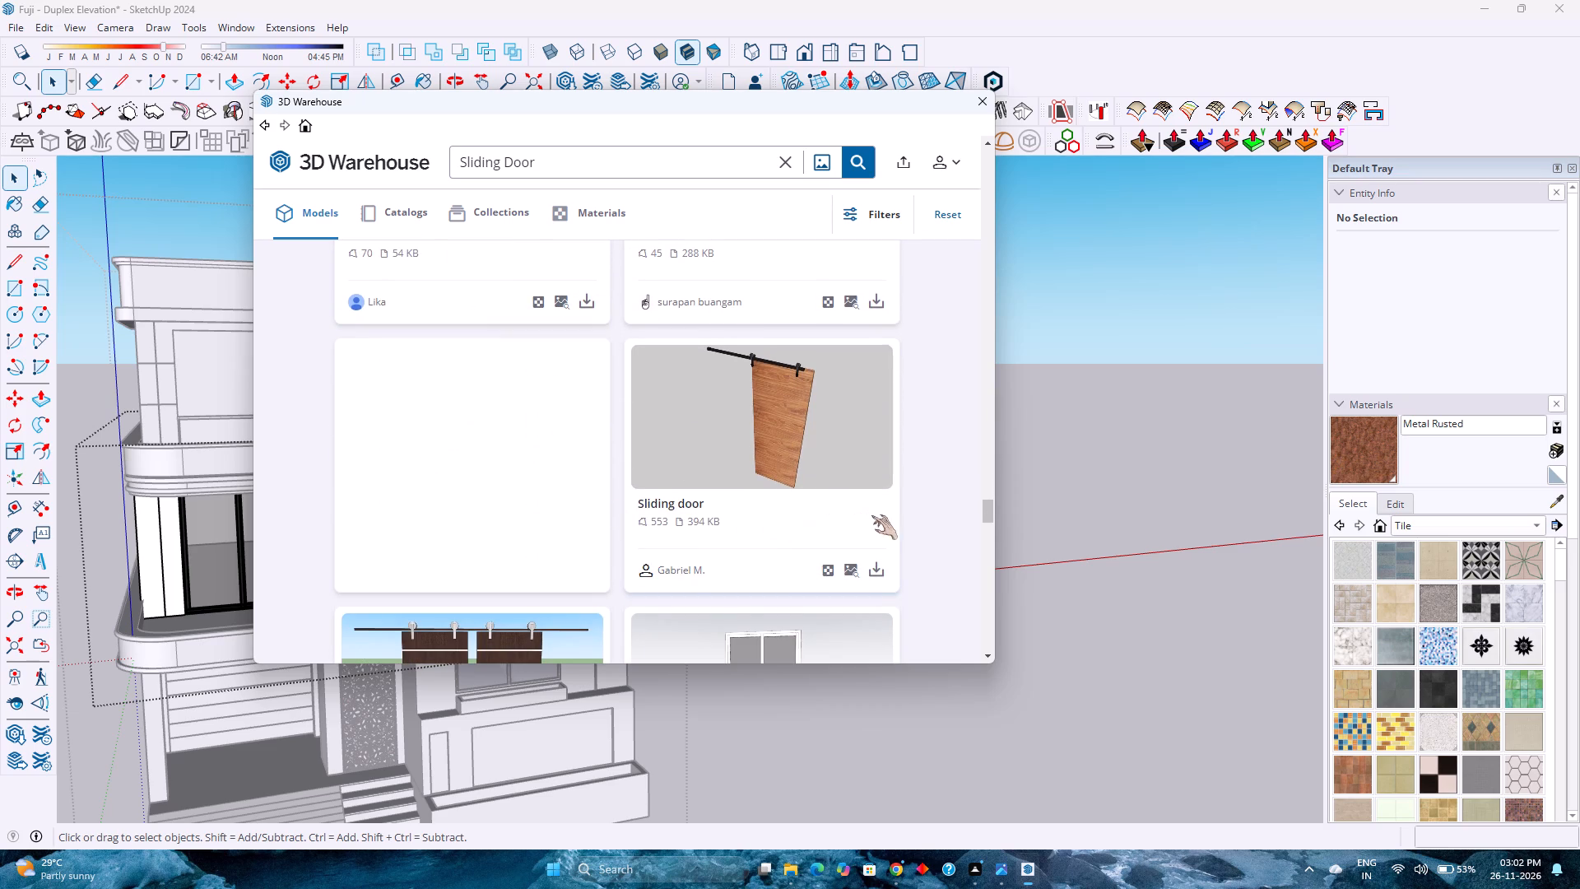
{"action": "scroll", "coordinate": [569, 537], "scroll_direction": "down", "scroll_amount": 12}
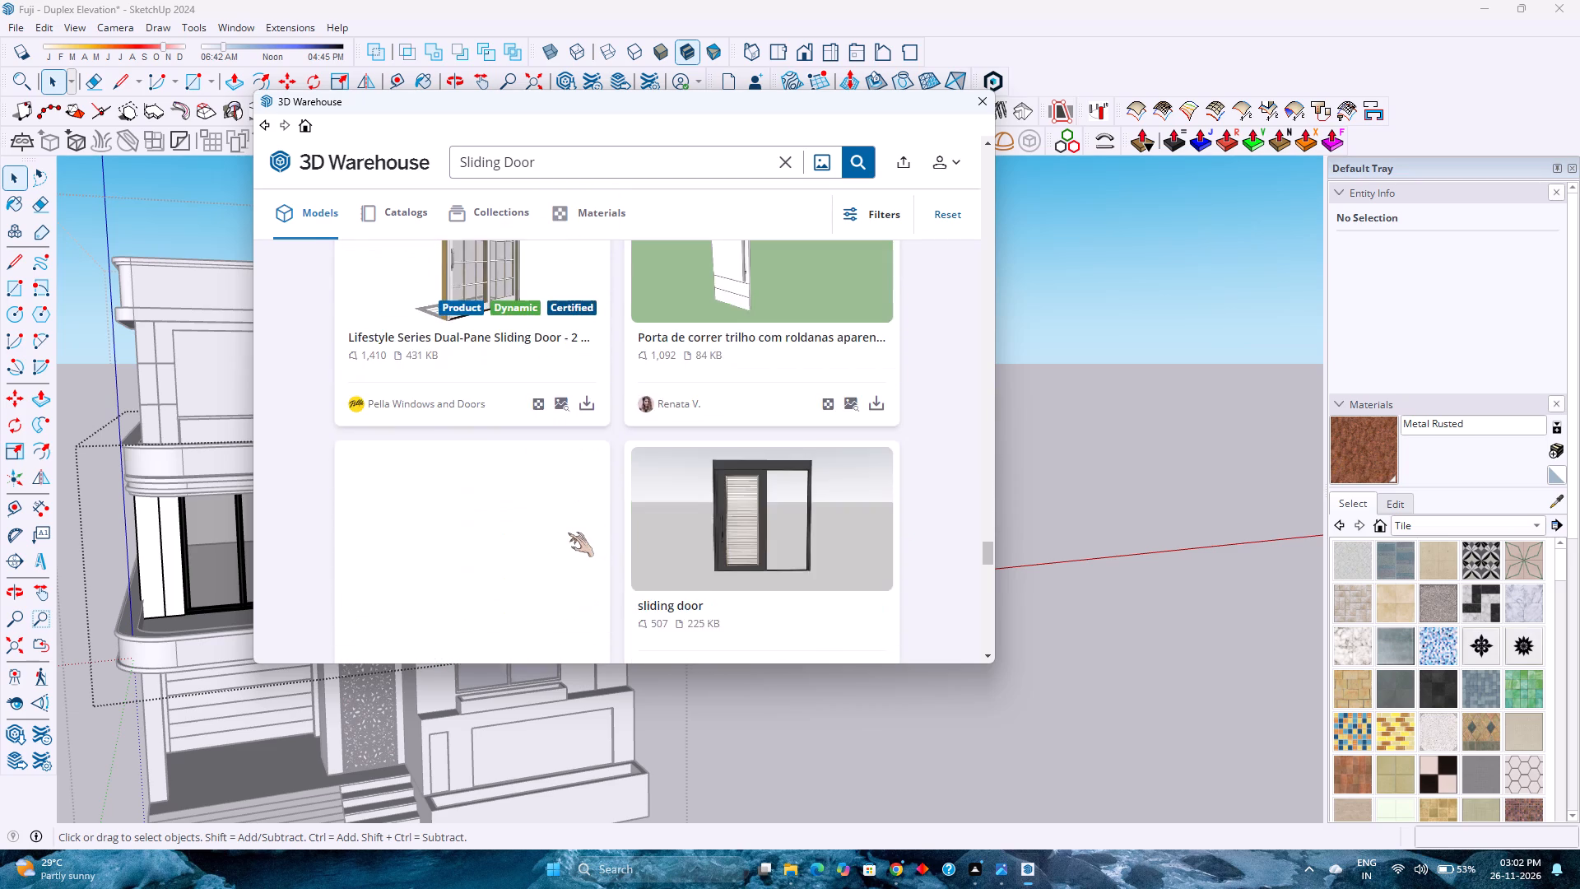
{"action": "scroll", "coordinate": [568, 533], "scroll_direction": "down", "scroll_amount": 13}
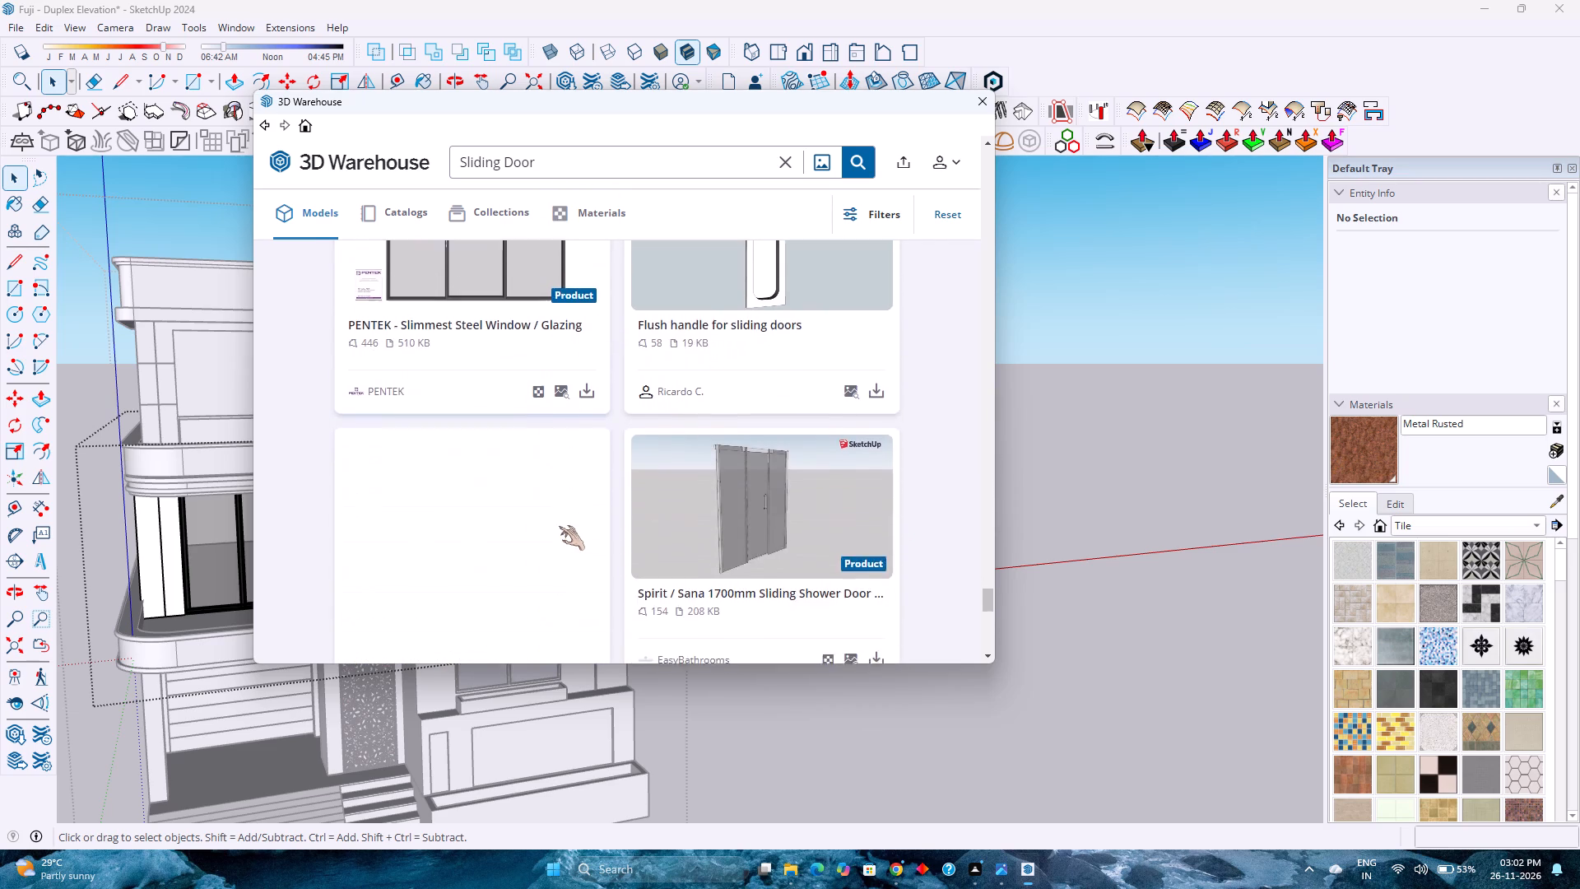
{"action": "scroll", "coordinate": [559, 526], "scroll_direction": "down", "scroll_amount": 15}
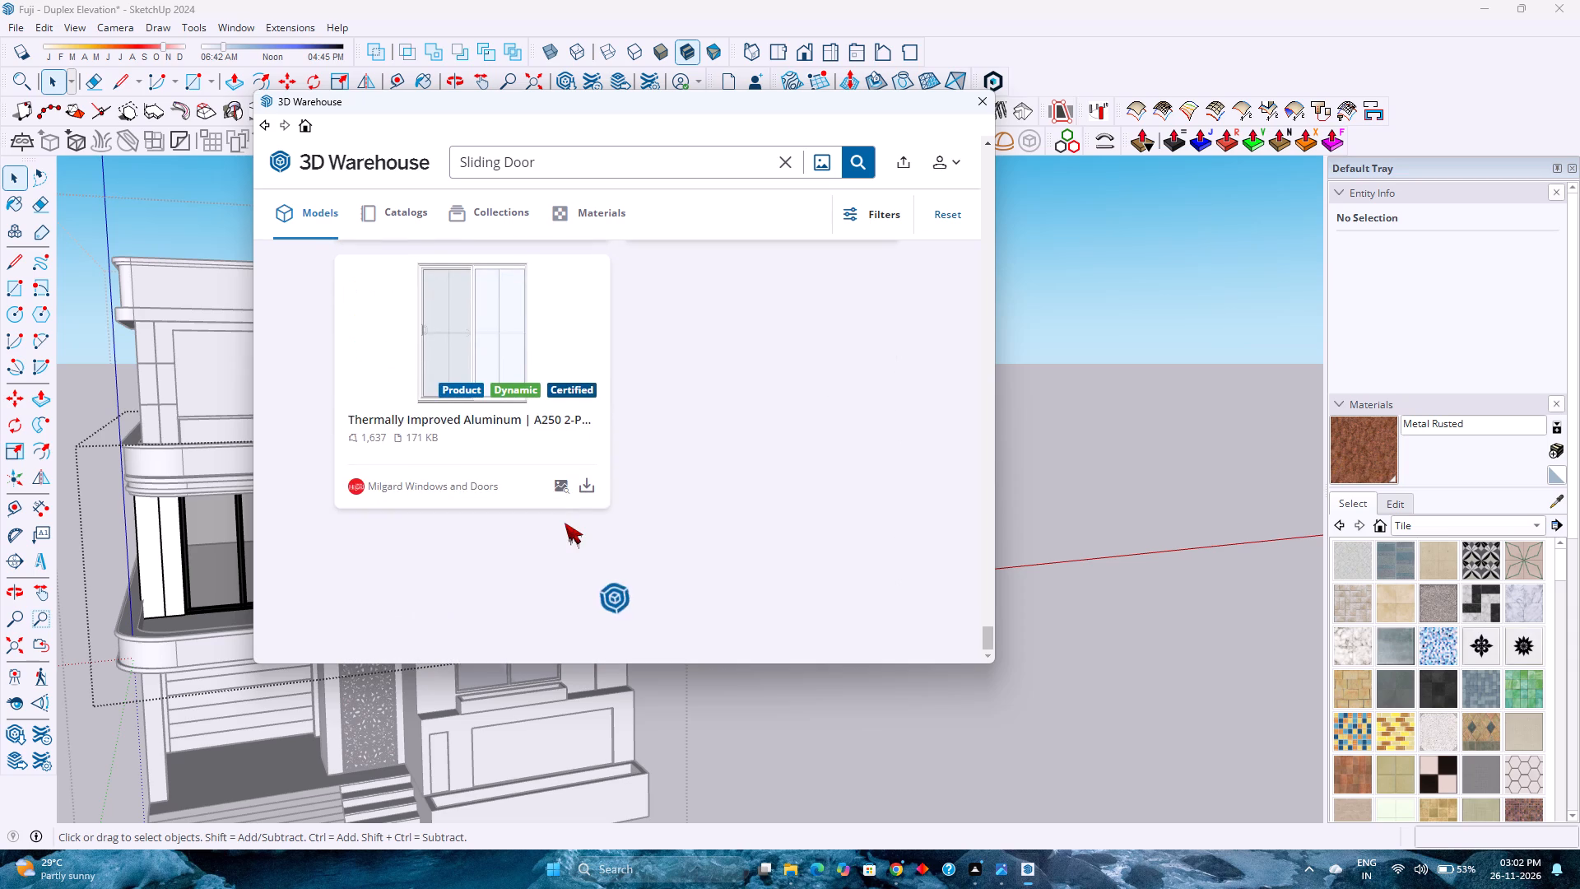
{"action": "scroll", "coordinate": [565, 523], "scroll_direction": "down", "scroll_amount": 3}
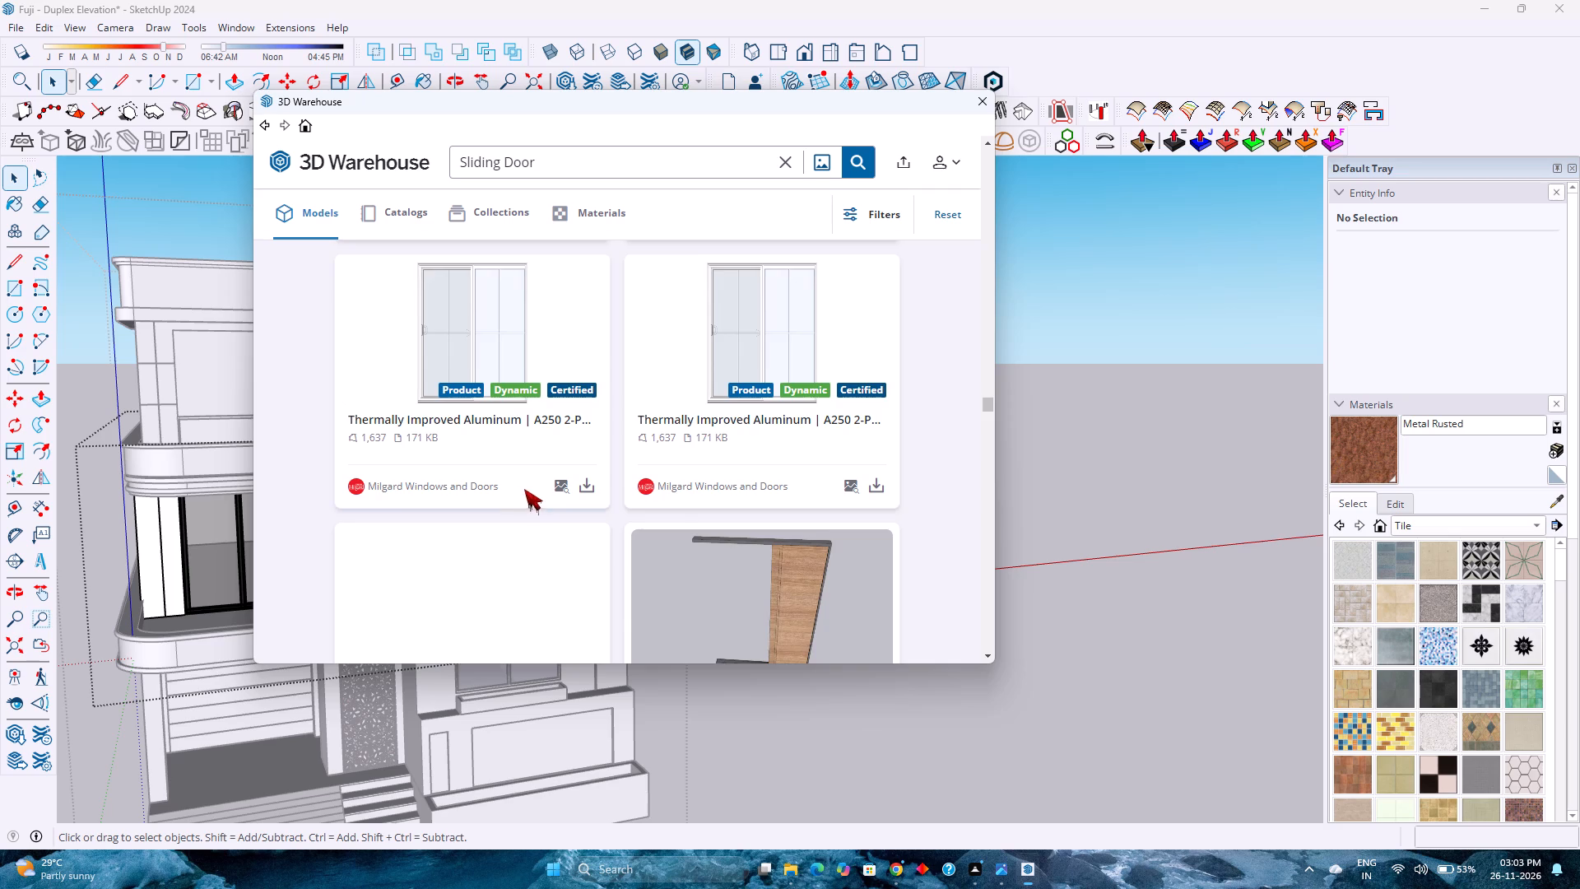
Examine the Sliding Door models that follow the Milgard aluminum doors for one that suits the empty upper-floor opening.
{"action": "scroll", "coordinate": [500, 472], "scroll_direction": "down", "scroll_amount": 8}
{"action": "scroll", "coordinate": [542, 477], "scroll_direction": "up", "scroll_amount": 2}
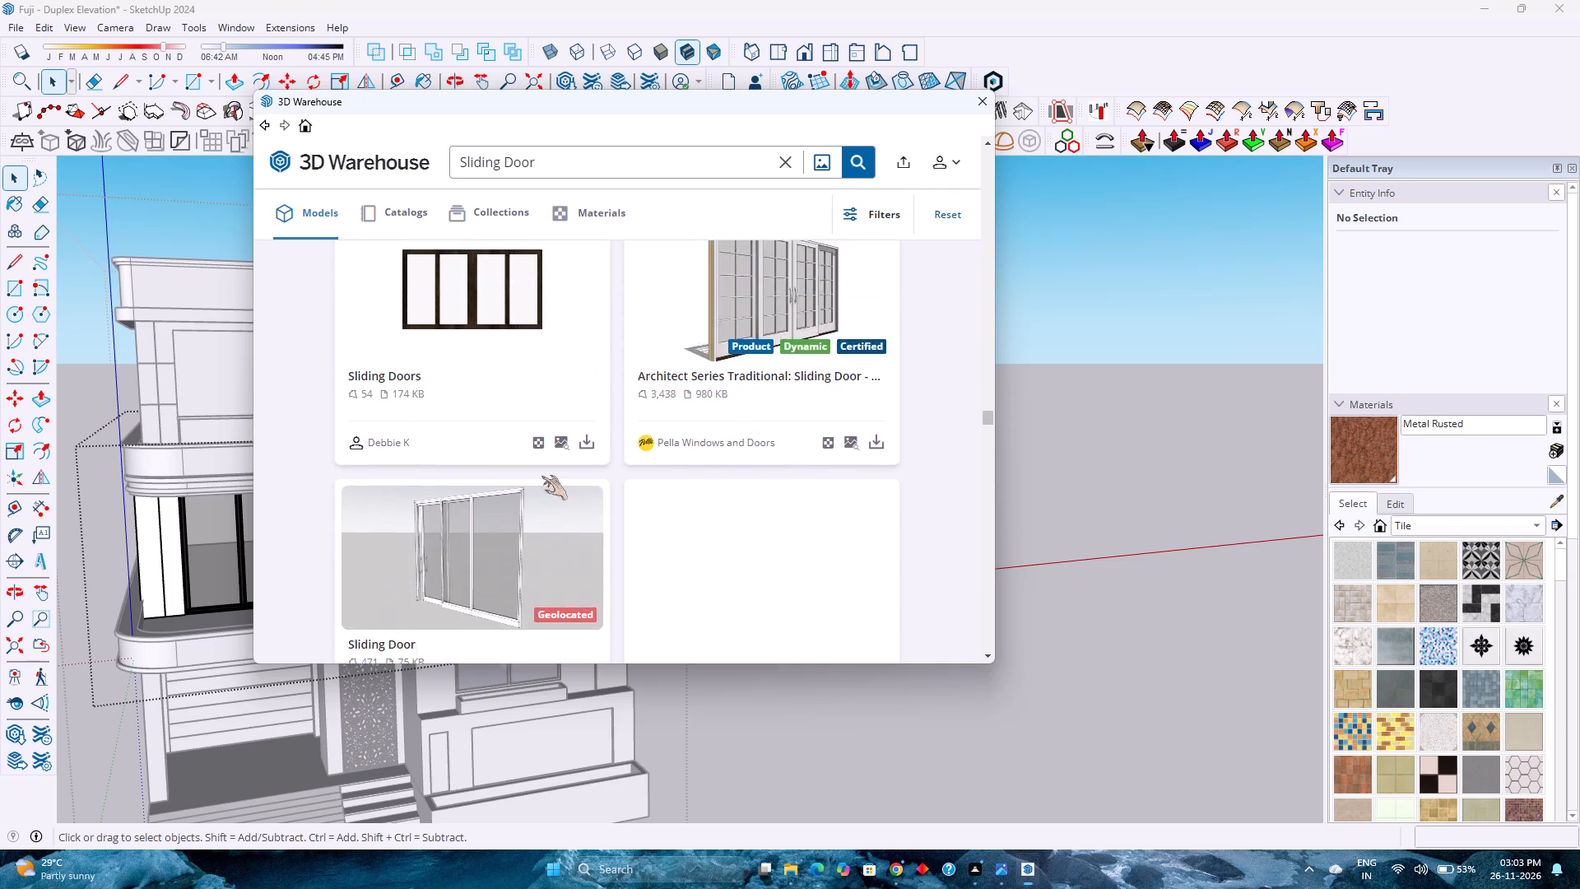
{"action": "scroll", "coordinate": [541, 476], "scroll_direction": "down", "scroll_amount": 5}
{"action": "scroll", "coordinate": [541, 476], "scroll_direction": "up", "scroll_amount": 4}
{"action": "scroll", "coordinate": [541, 476], "scroll_direction": "down", "scroll_amount": 3}
{"action": "scroll", "coordinate": [541, 476], "scroll_direction": "up", "scroll_amount": 2}
{"action": "scroll", "coordinate": [541, 476], "scroll_direction": "down", "scroll_amount": 2}
{"action": "scroll", "coordinate": [541, 476], "scroll_direction": "up", "scroll_amount": 1}
{"action": "scroll", "coordinate": [541, 476], "scroll_direction": "down", "scroll_amount": 2}
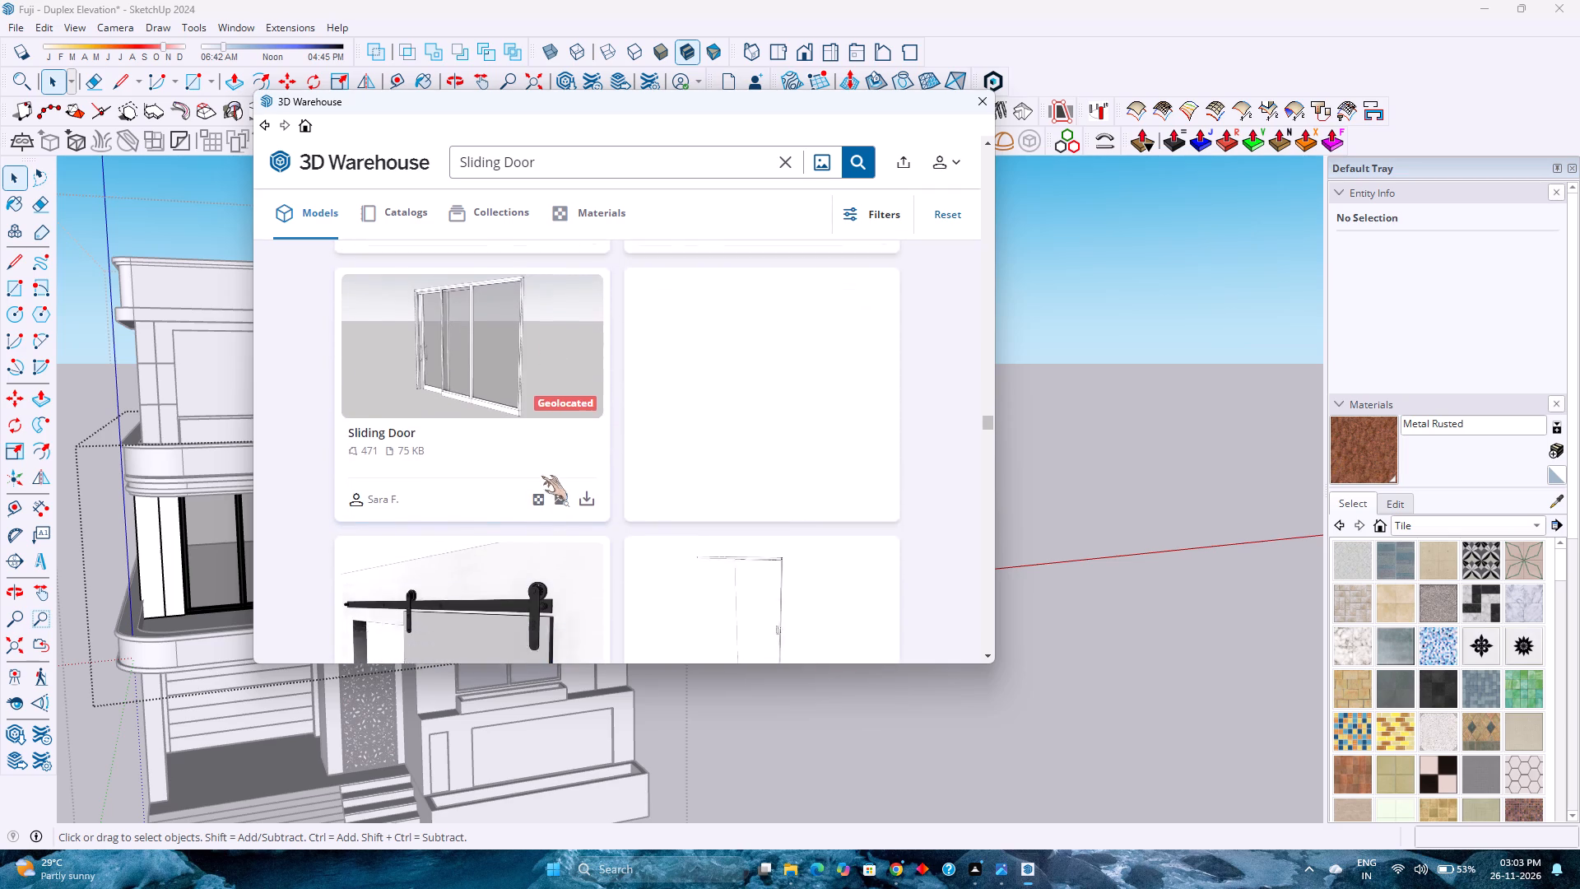
{"action": "scroll", "coordinate": [541, 476], "scroll_direction": "up", "scroll_amount": 2}
{"action": "scroll", "coordinate": [541, 476], "scroll_direction": "down", "scroll_amount": 5}
{"action": "scroll", "coordinate": [544, 472], "scroll_direction": "up", "scroll_amount": 2}
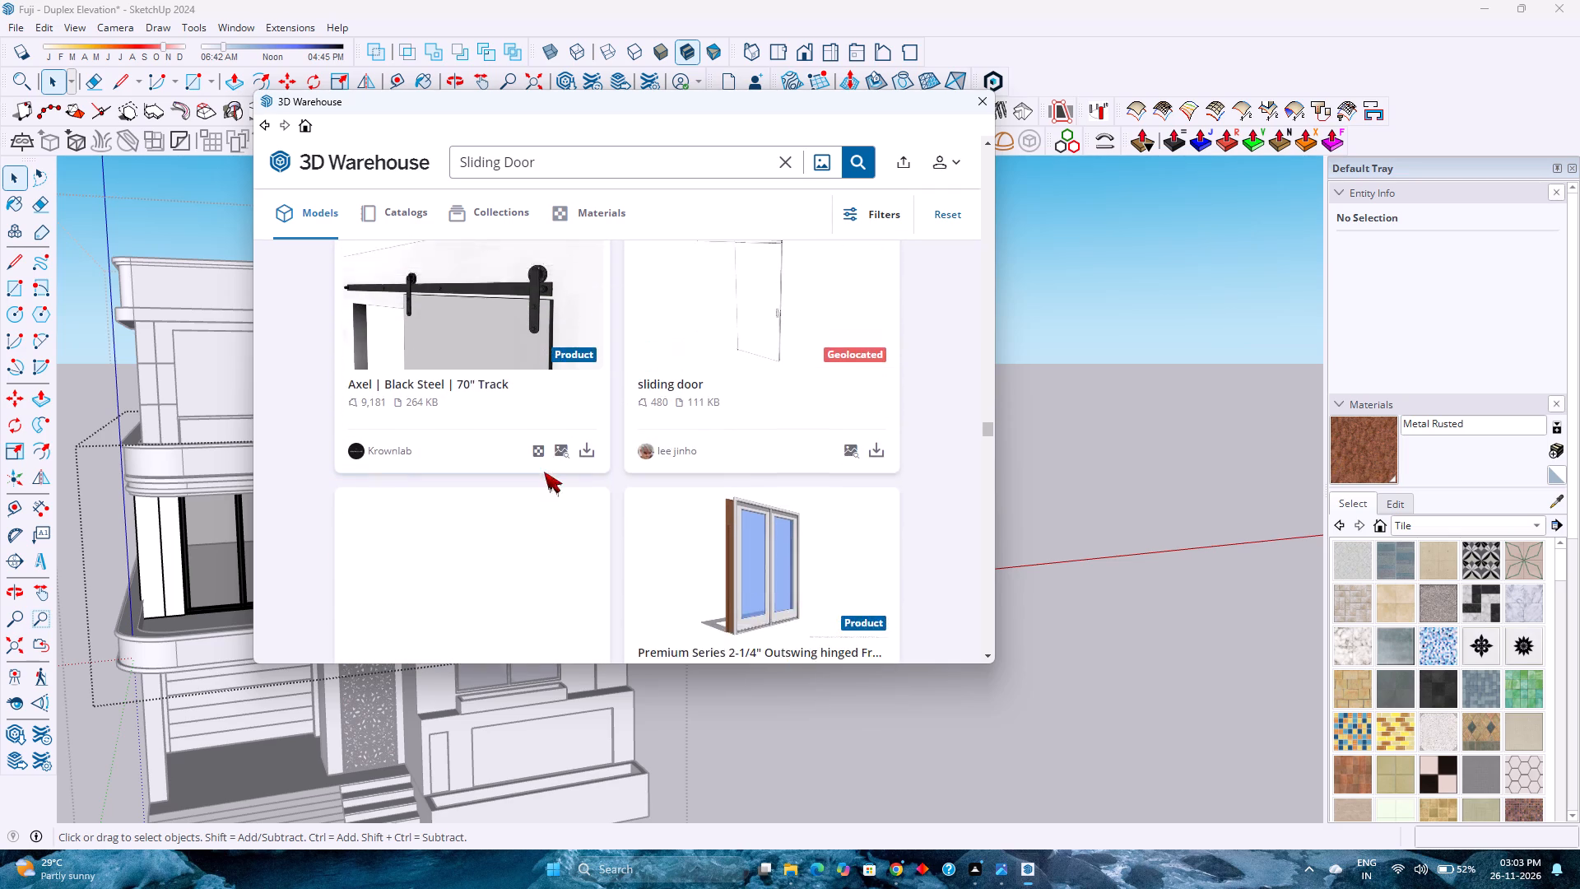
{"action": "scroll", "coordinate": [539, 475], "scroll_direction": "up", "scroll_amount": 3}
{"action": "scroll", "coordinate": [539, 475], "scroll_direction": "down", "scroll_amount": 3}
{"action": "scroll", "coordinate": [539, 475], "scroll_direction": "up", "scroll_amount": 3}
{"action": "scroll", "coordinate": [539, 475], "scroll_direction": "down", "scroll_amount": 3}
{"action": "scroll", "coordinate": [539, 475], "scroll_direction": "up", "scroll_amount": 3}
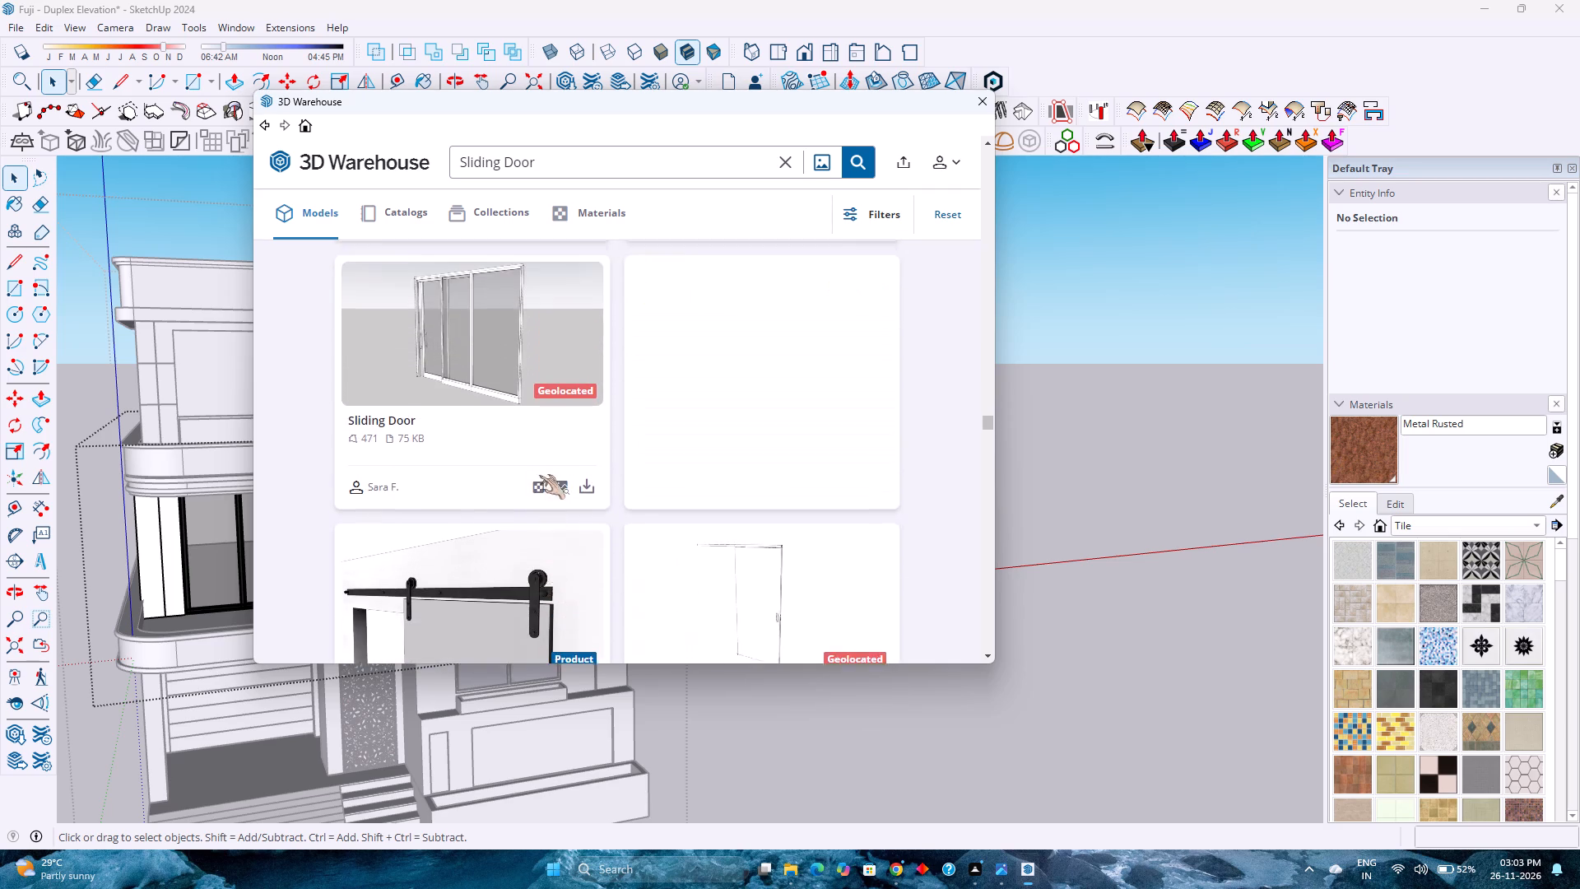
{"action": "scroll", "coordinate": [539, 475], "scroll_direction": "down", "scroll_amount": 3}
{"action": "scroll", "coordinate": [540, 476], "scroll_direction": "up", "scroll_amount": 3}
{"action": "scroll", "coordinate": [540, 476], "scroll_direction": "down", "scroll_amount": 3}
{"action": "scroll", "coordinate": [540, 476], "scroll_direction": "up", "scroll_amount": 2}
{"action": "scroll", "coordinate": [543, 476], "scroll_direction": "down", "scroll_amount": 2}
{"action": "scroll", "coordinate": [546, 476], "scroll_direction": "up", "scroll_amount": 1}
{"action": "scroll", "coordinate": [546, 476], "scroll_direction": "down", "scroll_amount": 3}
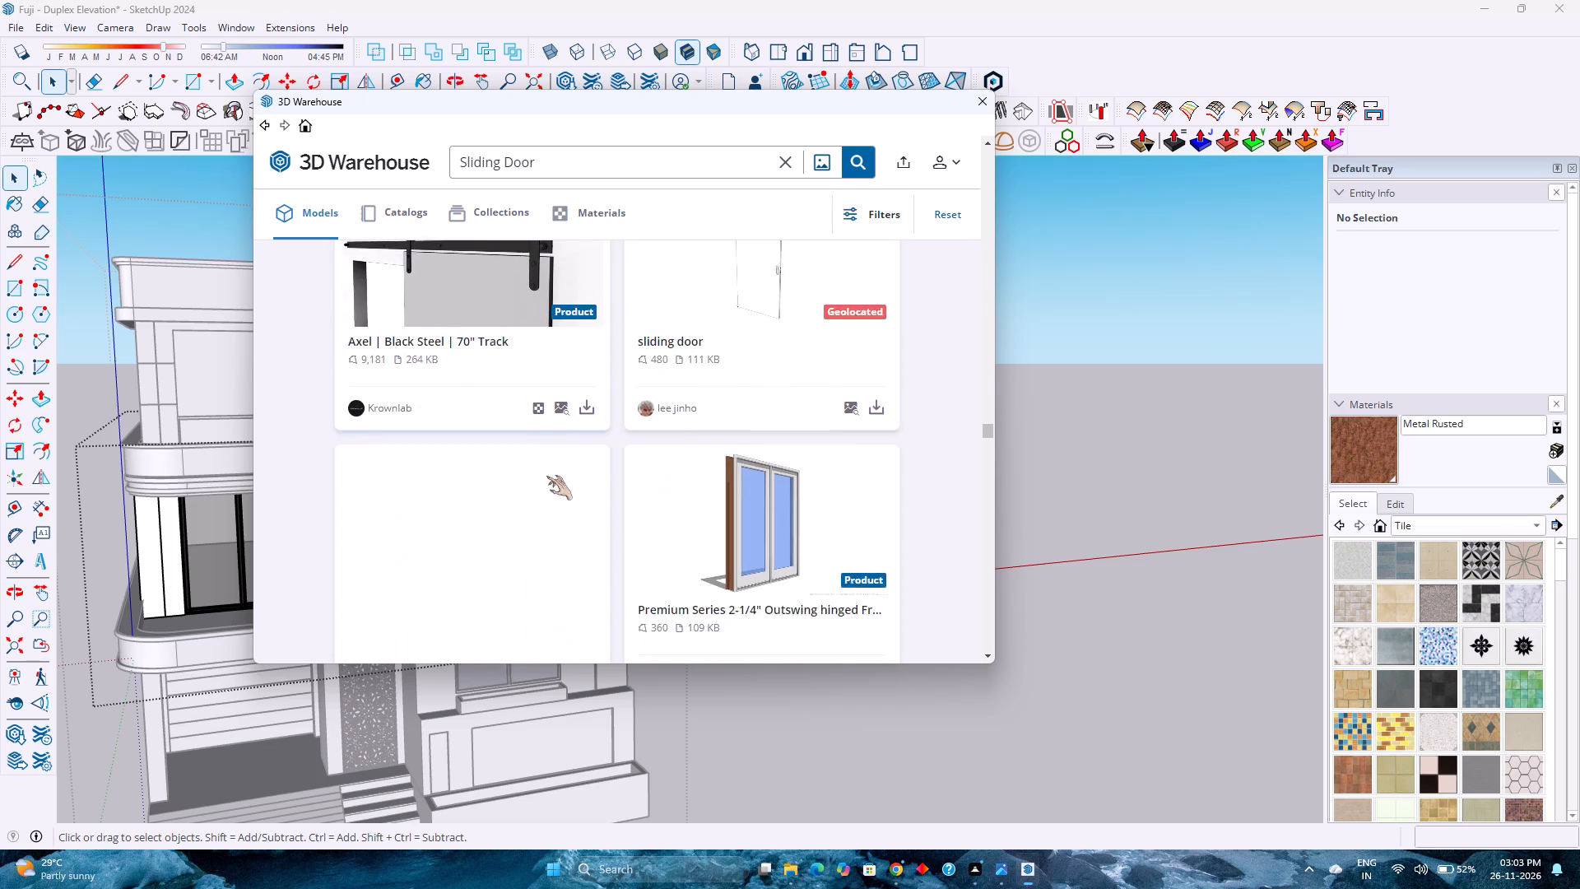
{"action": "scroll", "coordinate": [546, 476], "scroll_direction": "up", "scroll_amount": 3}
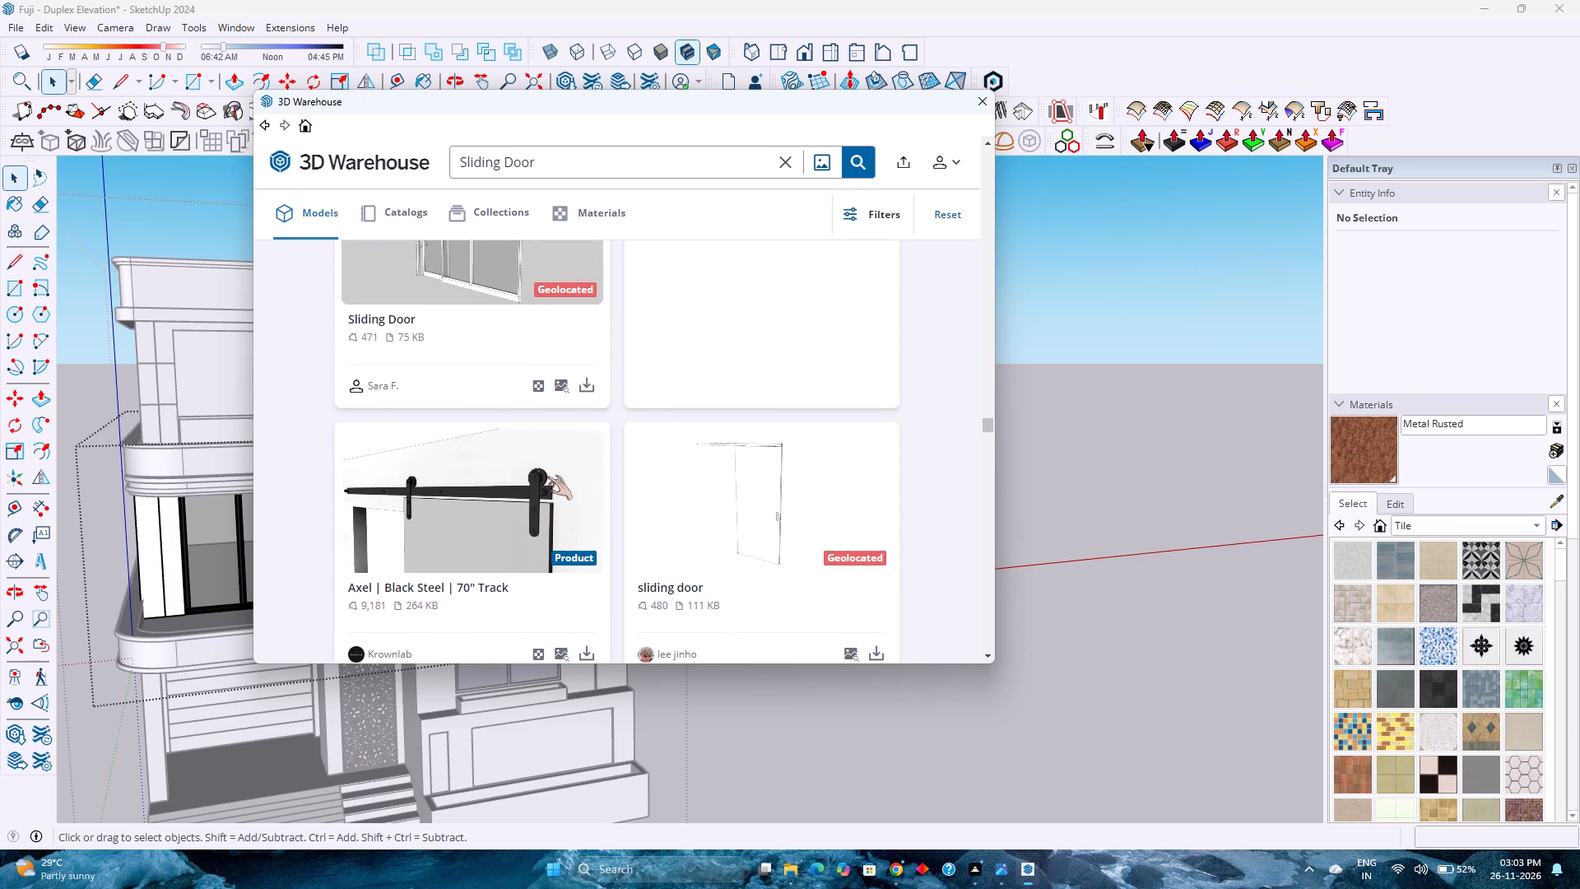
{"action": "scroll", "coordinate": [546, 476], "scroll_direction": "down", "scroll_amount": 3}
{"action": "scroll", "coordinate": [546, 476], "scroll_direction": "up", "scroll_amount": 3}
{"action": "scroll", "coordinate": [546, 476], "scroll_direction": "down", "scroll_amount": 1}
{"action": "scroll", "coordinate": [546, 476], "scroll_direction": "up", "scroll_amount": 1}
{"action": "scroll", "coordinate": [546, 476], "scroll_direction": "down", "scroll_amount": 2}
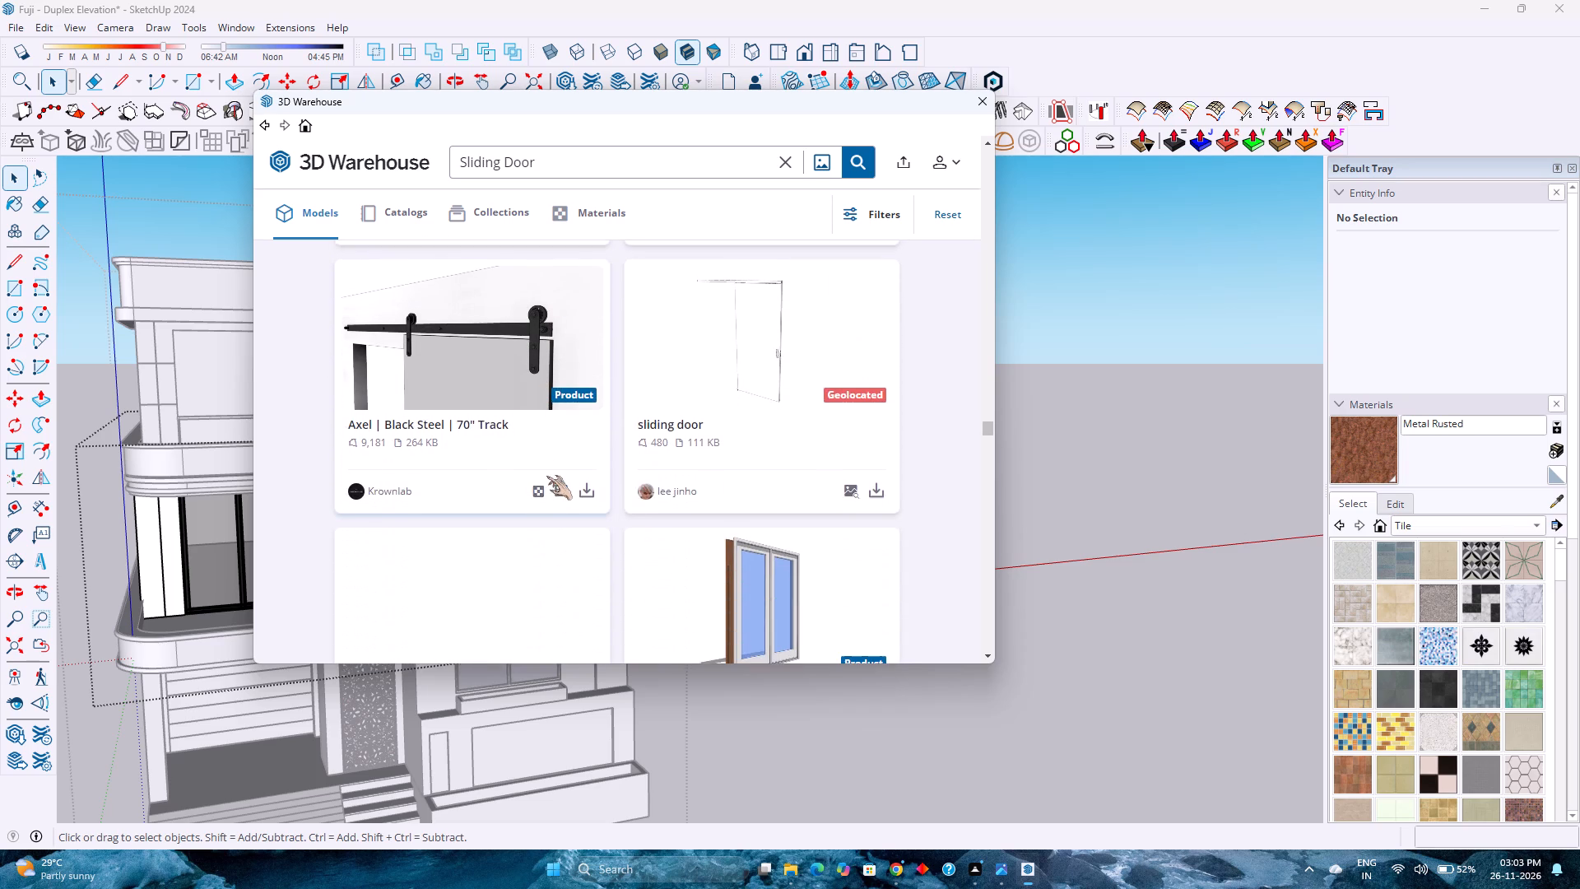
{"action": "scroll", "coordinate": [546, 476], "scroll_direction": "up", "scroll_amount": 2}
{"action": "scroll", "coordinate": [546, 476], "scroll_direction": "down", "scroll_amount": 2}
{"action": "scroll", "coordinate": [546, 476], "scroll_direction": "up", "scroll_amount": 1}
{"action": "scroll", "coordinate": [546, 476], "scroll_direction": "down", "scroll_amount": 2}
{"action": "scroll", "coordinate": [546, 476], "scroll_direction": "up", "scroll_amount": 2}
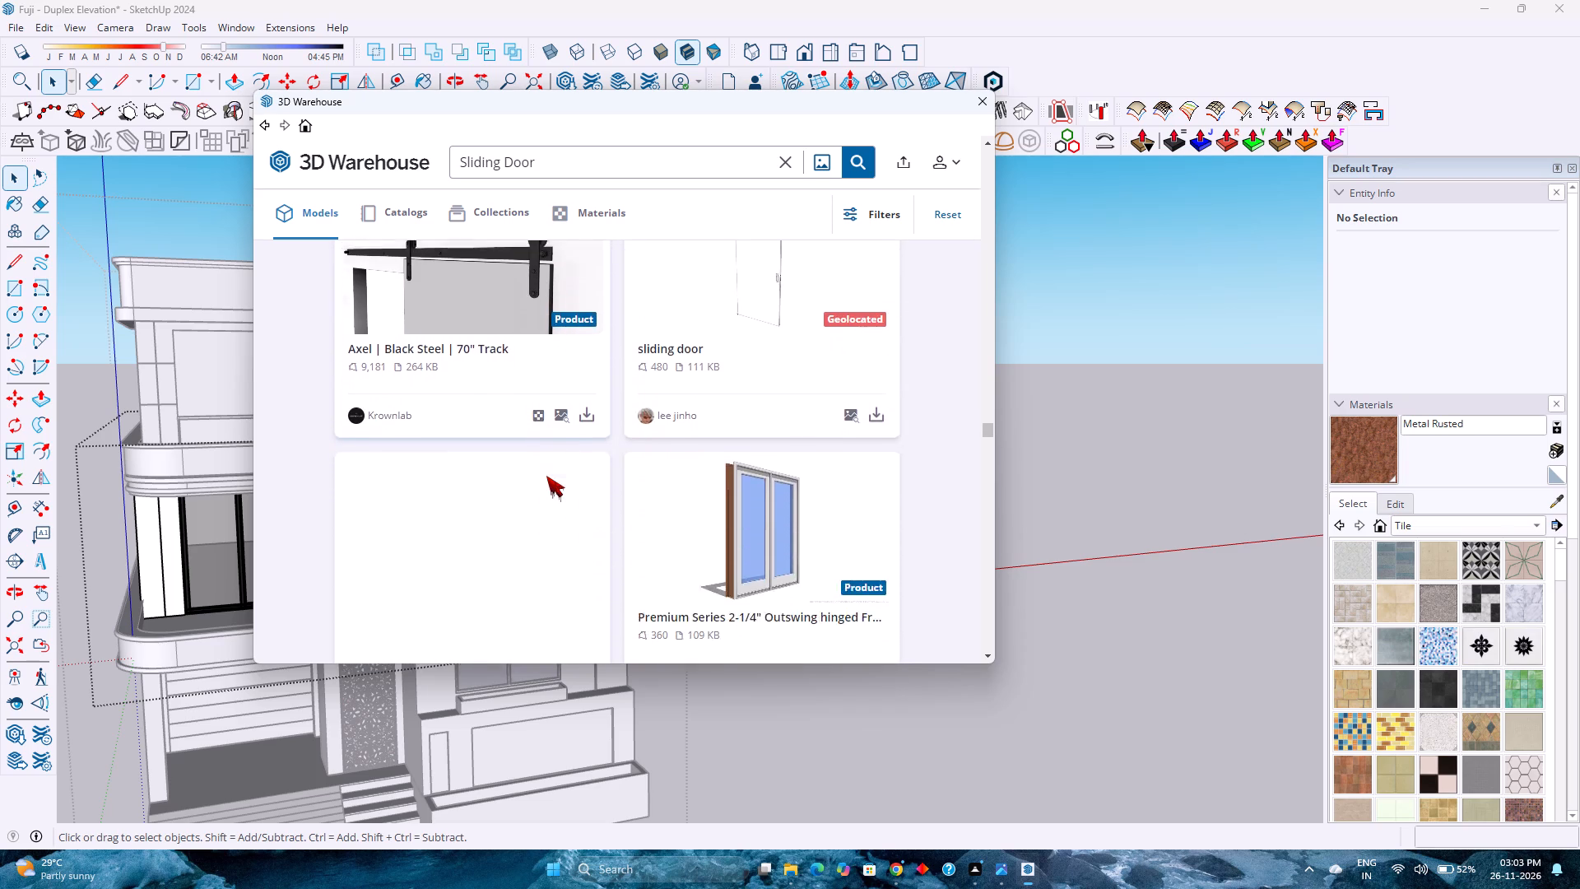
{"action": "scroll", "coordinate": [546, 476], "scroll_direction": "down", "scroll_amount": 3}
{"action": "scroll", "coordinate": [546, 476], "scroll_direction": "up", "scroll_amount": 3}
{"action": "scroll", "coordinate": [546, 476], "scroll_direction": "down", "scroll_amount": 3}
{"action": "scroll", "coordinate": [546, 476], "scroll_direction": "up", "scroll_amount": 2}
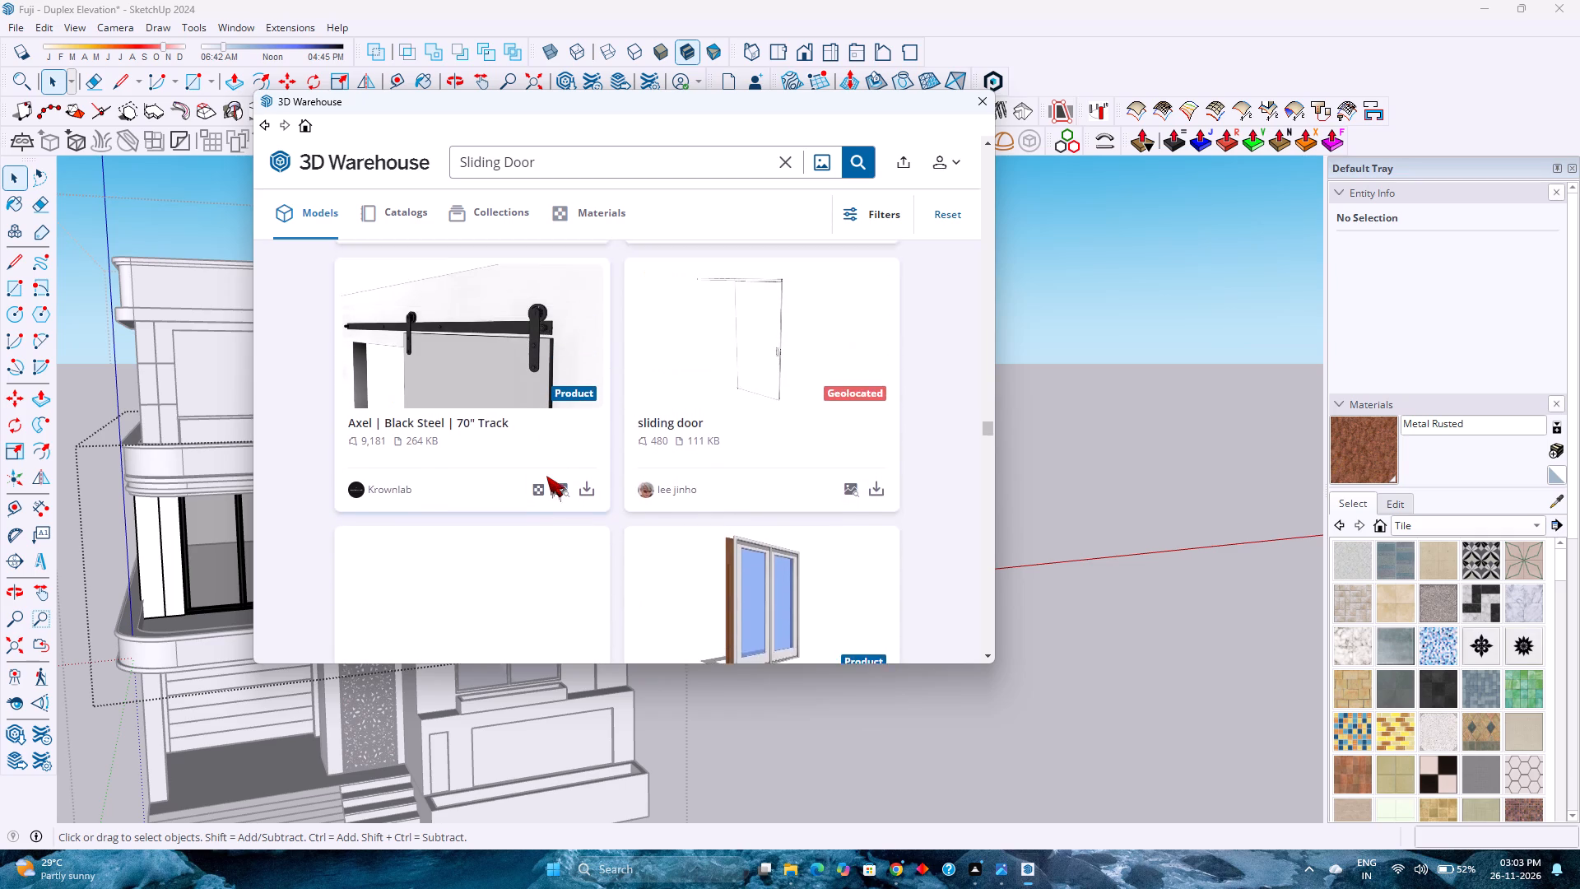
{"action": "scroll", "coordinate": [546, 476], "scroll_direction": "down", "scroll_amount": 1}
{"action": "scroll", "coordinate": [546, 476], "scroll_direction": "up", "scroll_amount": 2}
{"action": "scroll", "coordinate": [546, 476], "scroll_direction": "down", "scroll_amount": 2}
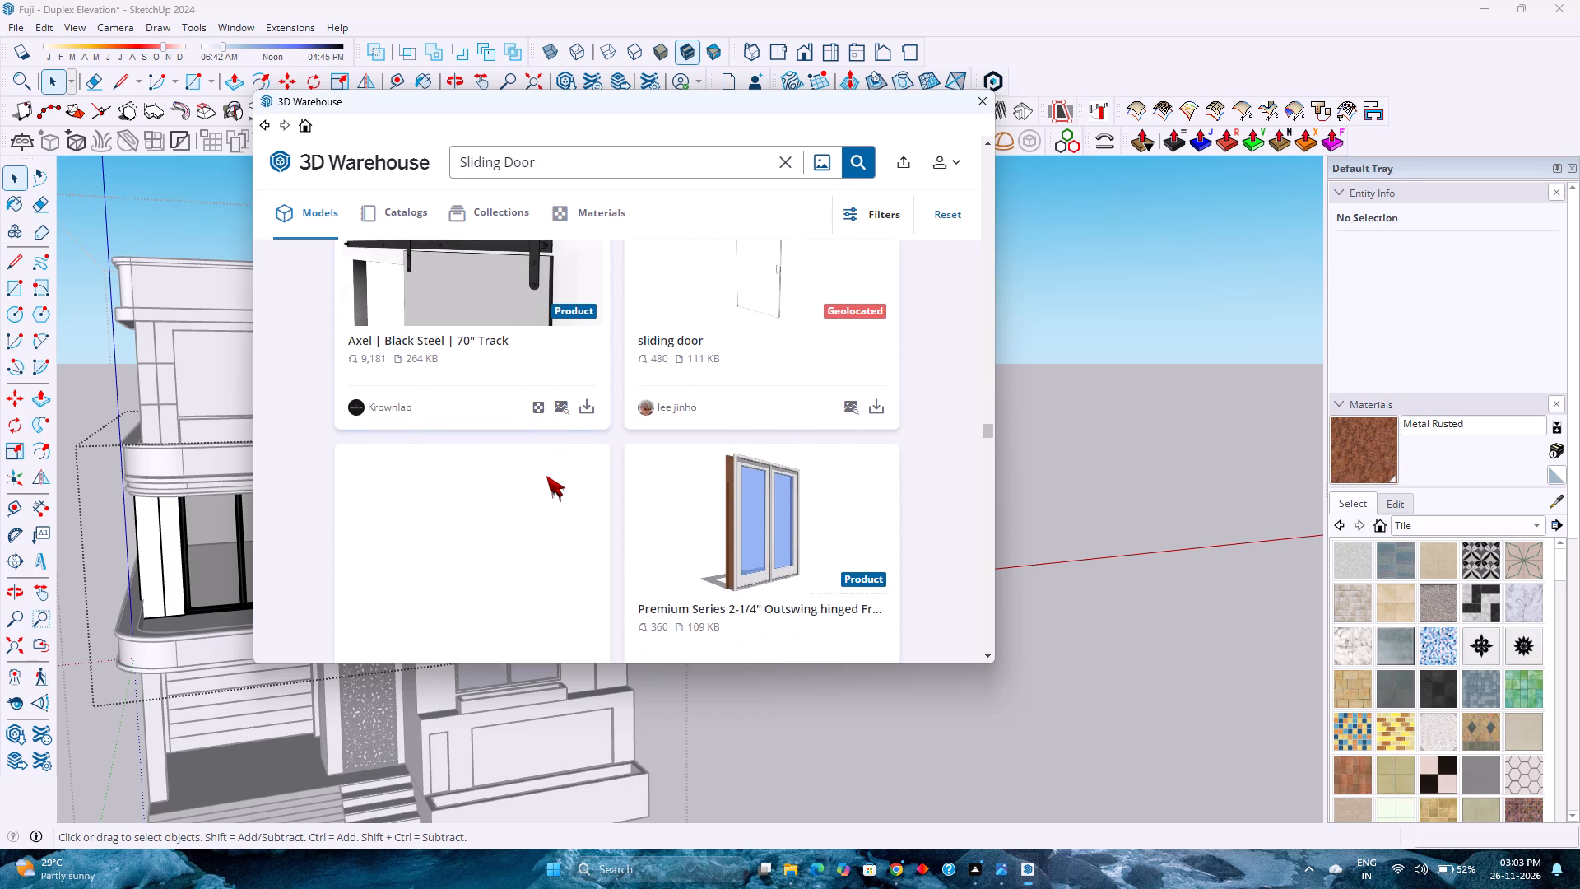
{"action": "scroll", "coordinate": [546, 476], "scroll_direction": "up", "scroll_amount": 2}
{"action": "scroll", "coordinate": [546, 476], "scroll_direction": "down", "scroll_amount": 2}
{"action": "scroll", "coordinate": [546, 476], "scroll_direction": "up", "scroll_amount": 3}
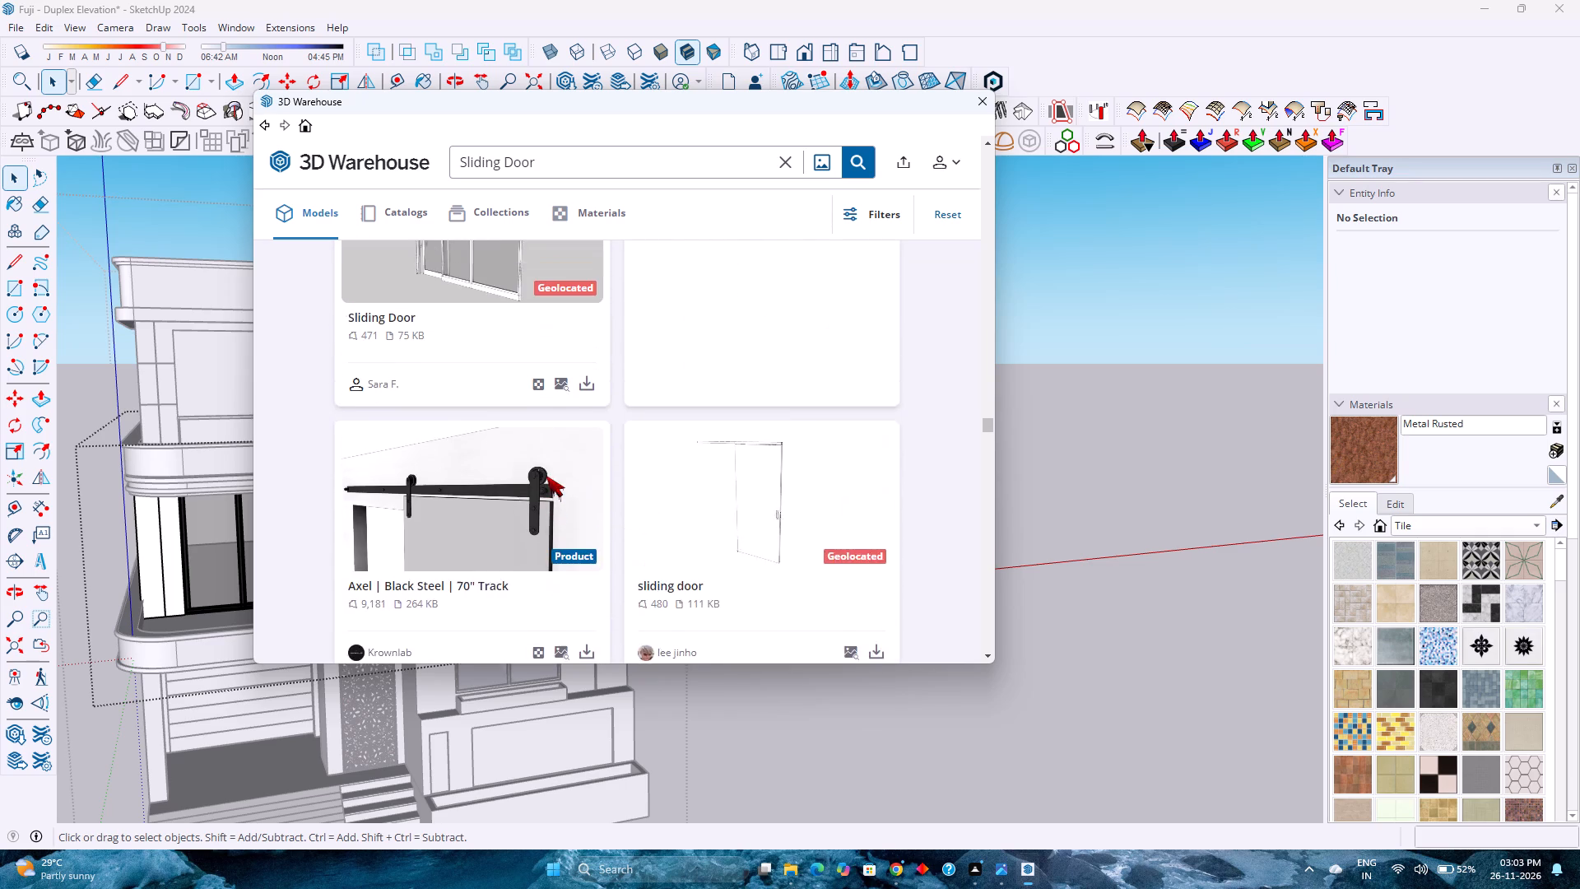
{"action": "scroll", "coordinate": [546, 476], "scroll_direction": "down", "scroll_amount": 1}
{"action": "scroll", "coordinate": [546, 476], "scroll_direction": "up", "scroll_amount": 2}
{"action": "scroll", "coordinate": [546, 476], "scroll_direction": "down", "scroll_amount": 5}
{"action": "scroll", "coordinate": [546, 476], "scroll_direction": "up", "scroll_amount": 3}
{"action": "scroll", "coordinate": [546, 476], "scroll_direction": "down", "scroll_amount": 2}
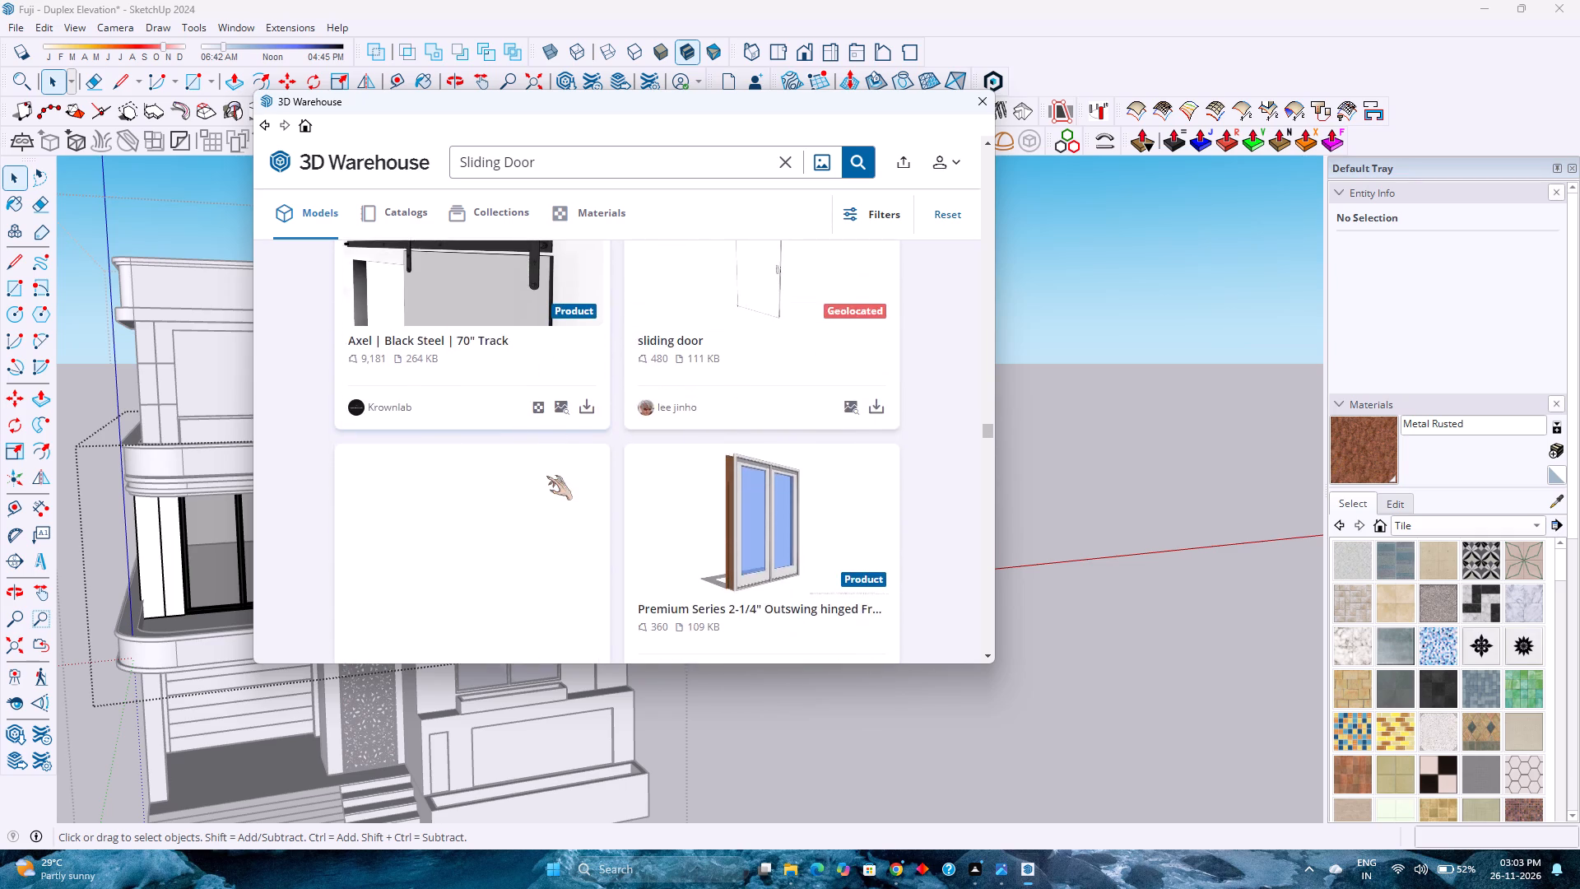
Examine the Sliding Door models beyond the Premium Series hinged door for a glazed door that fits the upper-floor opening.
{"action": "scroll", "coordinate": [546, 476], "scroll_direction": "down", "scroll_amount": 14}
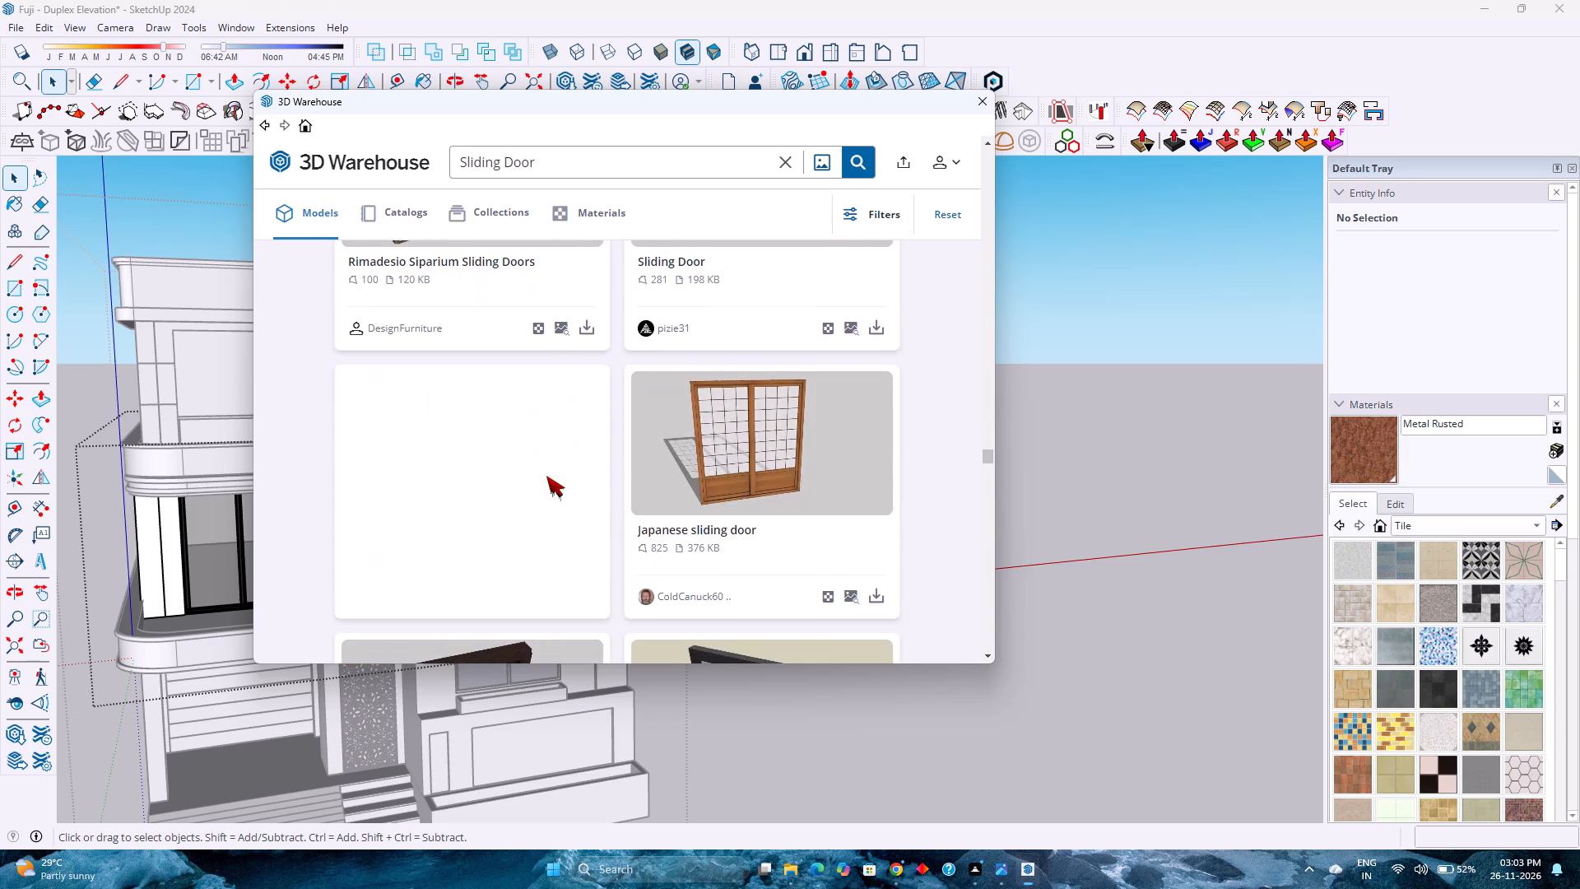
{"action": "scroll", "coordinate": [546, 476], "scroll_direction": "down", "scroll_amount": 17}
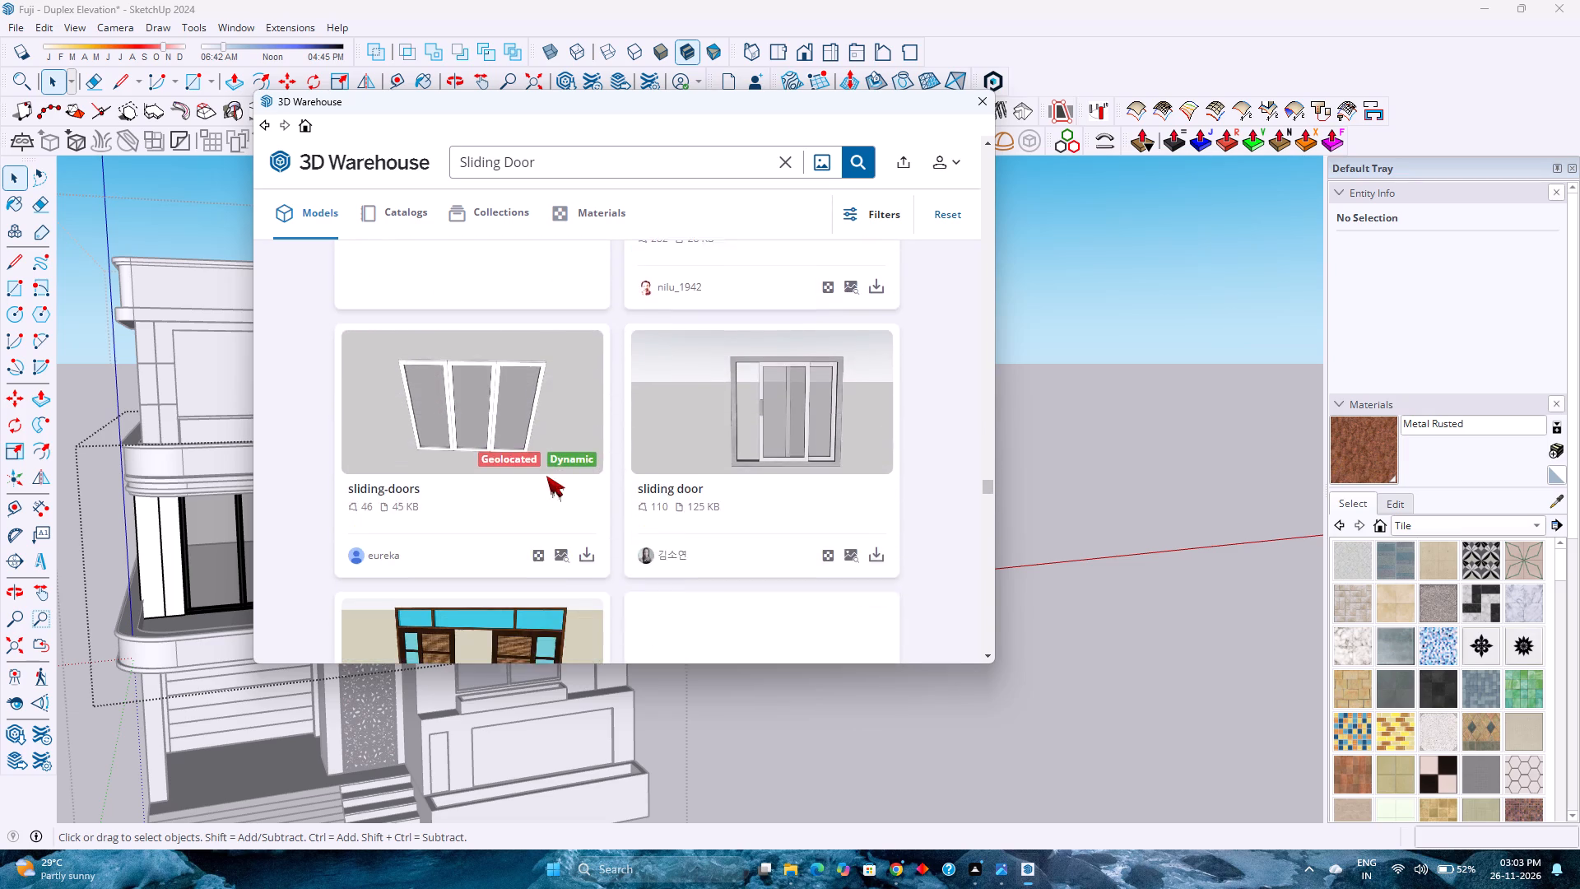
{"action": "scroll", "coordinate": [546, 476], "scroll_direction": "down", "scroll_amount": 10}
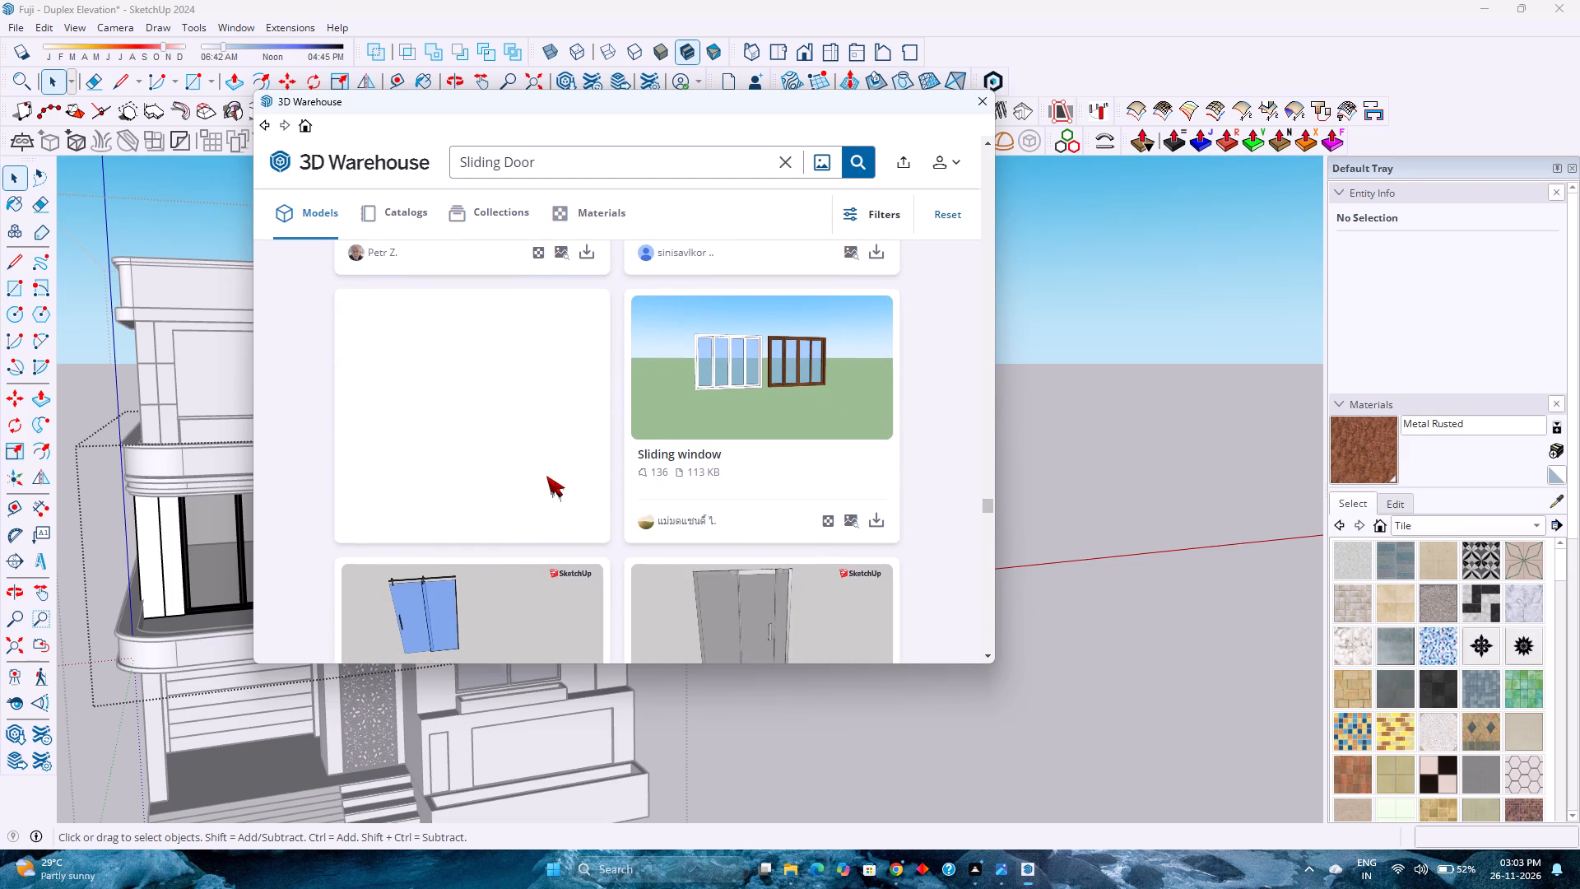
{"action": "scroll", "coordinate": [546, 476], "scroll_direction": "down", "scroll_amount": 6}
{"action": "scroll", "coordinate": [546, 476], "scroll_direction": "up", "scroll_amount": 1}
{"action": "scroll", "coordinate": [546, 476], "scroll_direction": "down", "scroll_amount": 3}
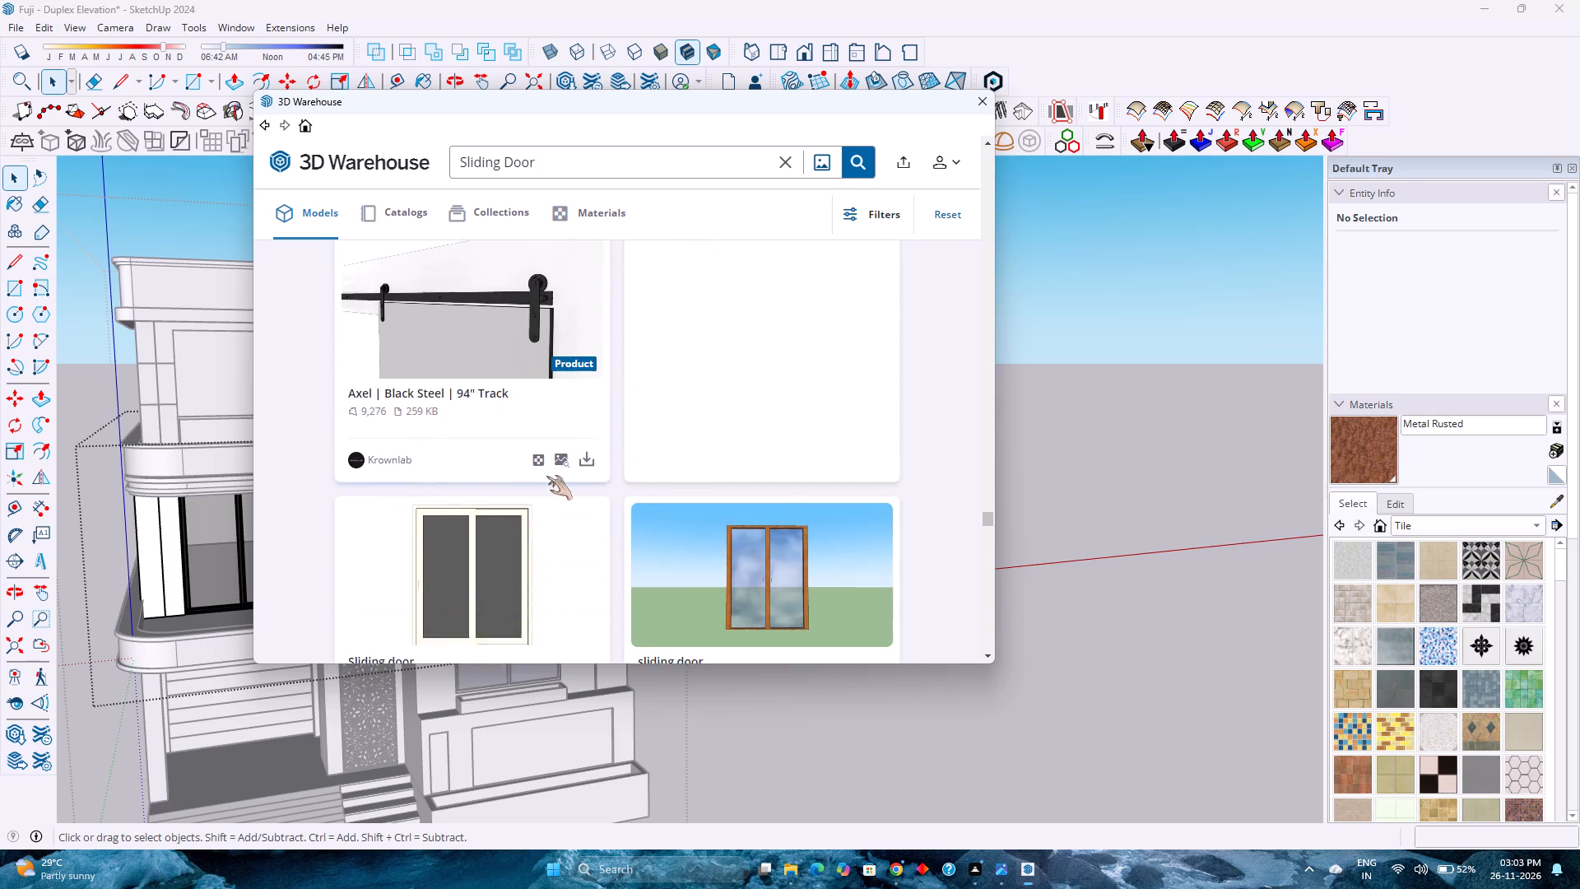
{"action": "scroll", "coordinate": [546, 476], "scroll_direction": "down", "scroll_amount": 7}
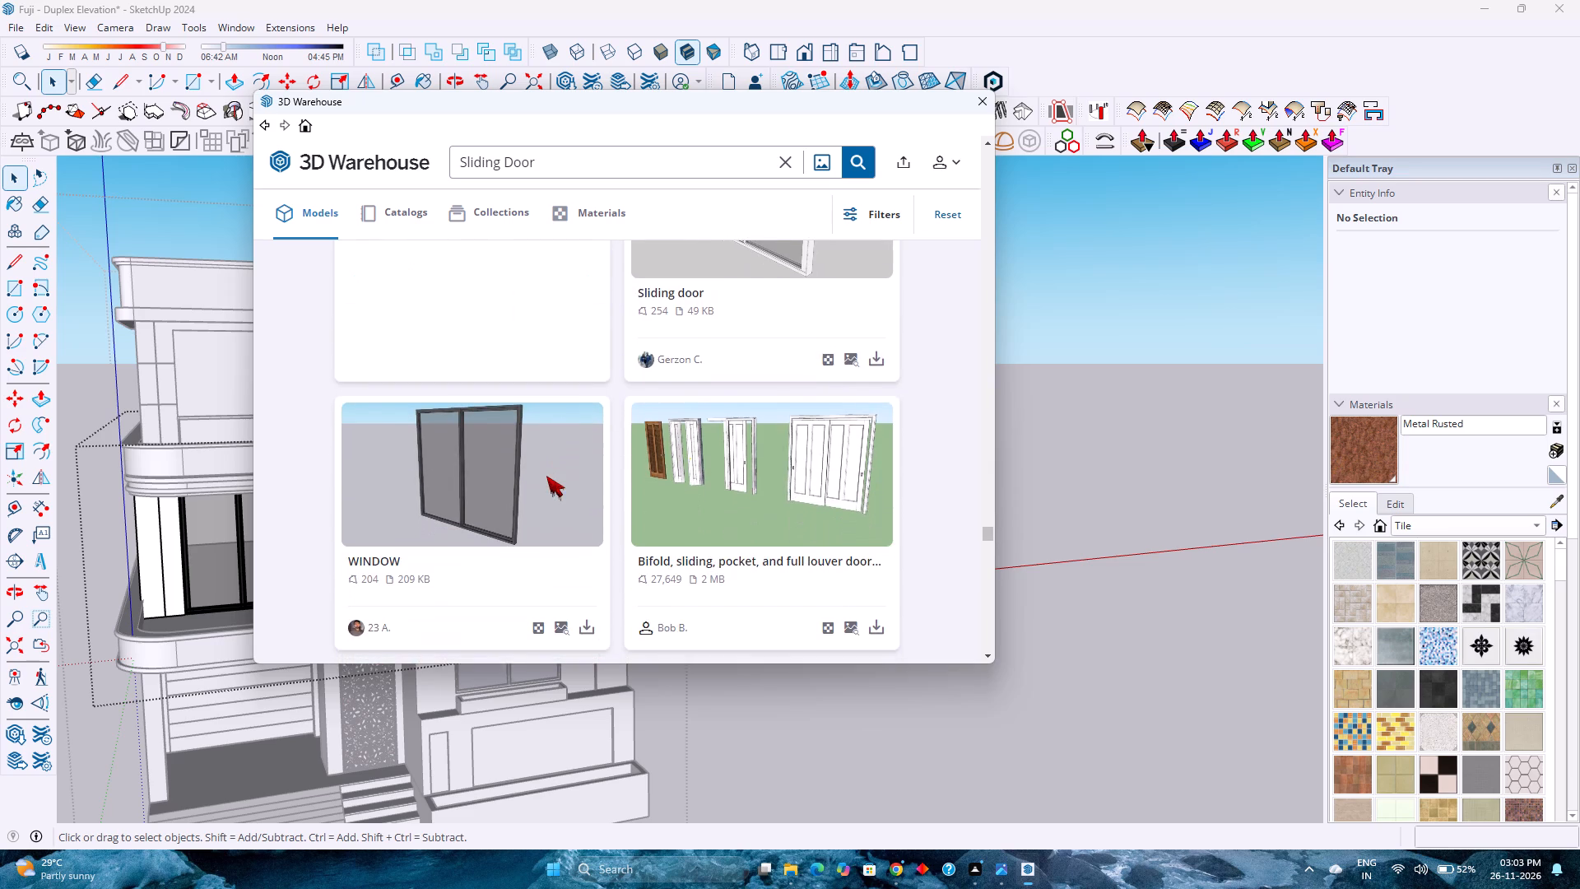
{"action": "scroll", "coordinate": [546, 476], "scroll_direction": "down", "scroll_amount": 4}
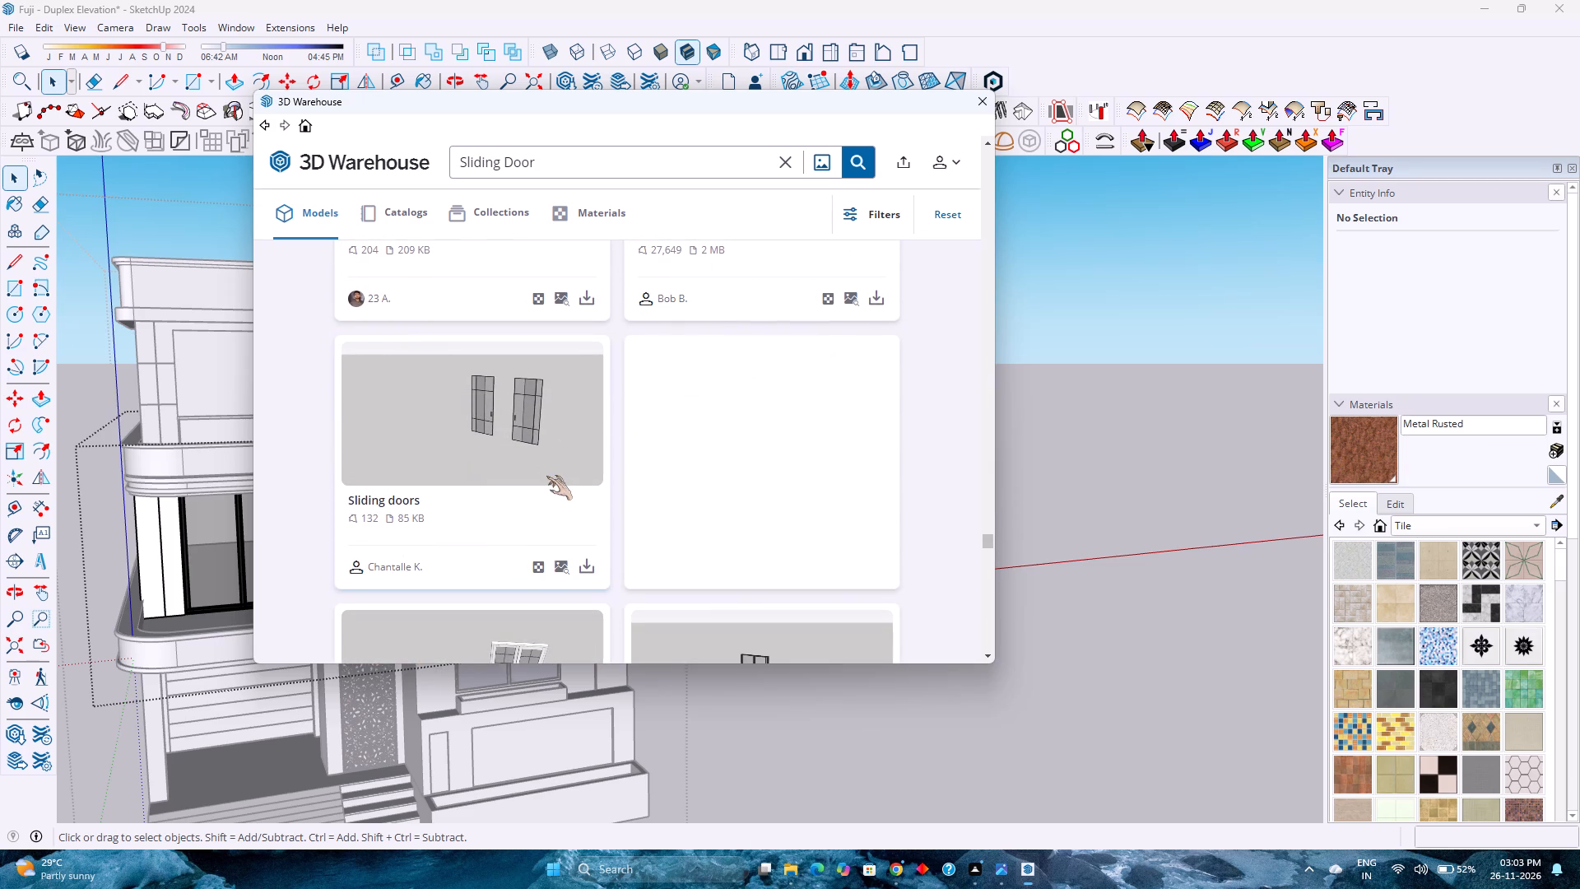
{"action": "scroll", "coordinate": [543, 477], "scroll_direction": "down", "scroll_amount": 4}
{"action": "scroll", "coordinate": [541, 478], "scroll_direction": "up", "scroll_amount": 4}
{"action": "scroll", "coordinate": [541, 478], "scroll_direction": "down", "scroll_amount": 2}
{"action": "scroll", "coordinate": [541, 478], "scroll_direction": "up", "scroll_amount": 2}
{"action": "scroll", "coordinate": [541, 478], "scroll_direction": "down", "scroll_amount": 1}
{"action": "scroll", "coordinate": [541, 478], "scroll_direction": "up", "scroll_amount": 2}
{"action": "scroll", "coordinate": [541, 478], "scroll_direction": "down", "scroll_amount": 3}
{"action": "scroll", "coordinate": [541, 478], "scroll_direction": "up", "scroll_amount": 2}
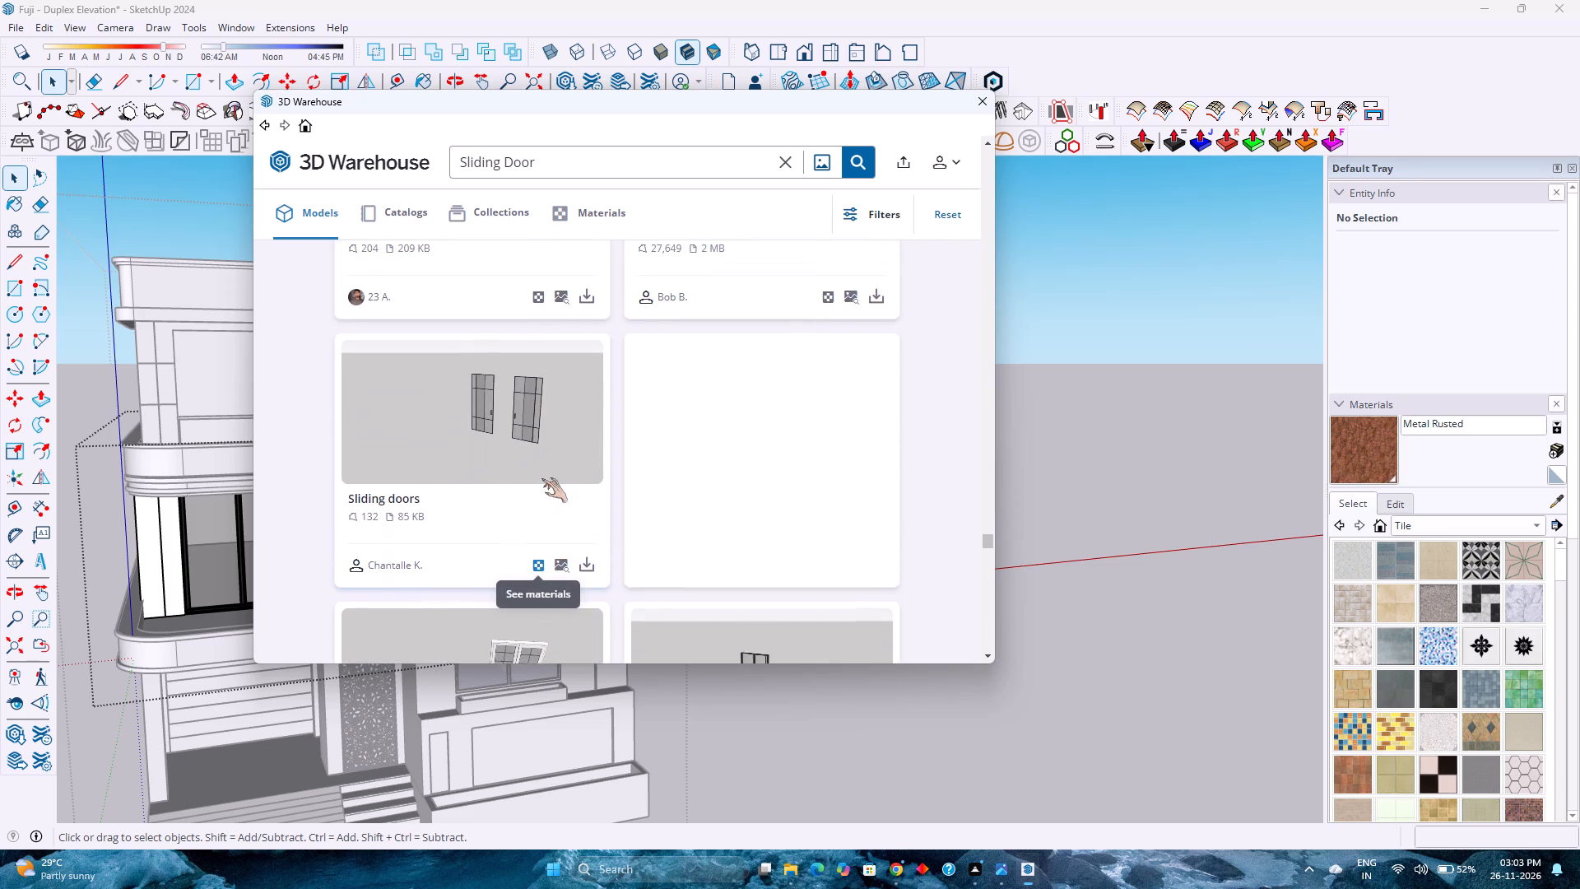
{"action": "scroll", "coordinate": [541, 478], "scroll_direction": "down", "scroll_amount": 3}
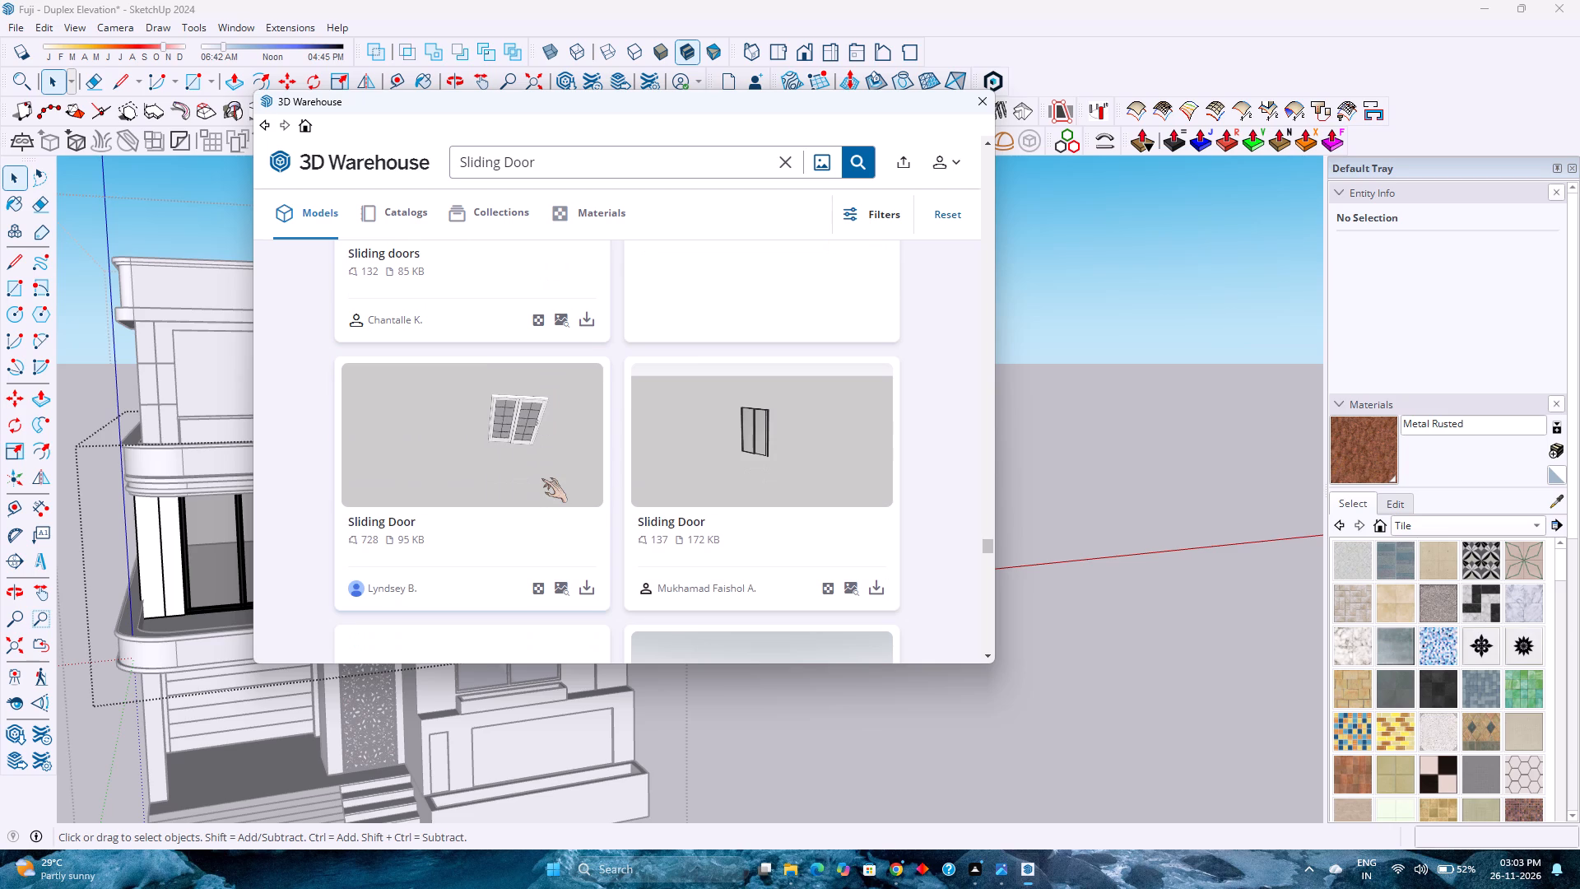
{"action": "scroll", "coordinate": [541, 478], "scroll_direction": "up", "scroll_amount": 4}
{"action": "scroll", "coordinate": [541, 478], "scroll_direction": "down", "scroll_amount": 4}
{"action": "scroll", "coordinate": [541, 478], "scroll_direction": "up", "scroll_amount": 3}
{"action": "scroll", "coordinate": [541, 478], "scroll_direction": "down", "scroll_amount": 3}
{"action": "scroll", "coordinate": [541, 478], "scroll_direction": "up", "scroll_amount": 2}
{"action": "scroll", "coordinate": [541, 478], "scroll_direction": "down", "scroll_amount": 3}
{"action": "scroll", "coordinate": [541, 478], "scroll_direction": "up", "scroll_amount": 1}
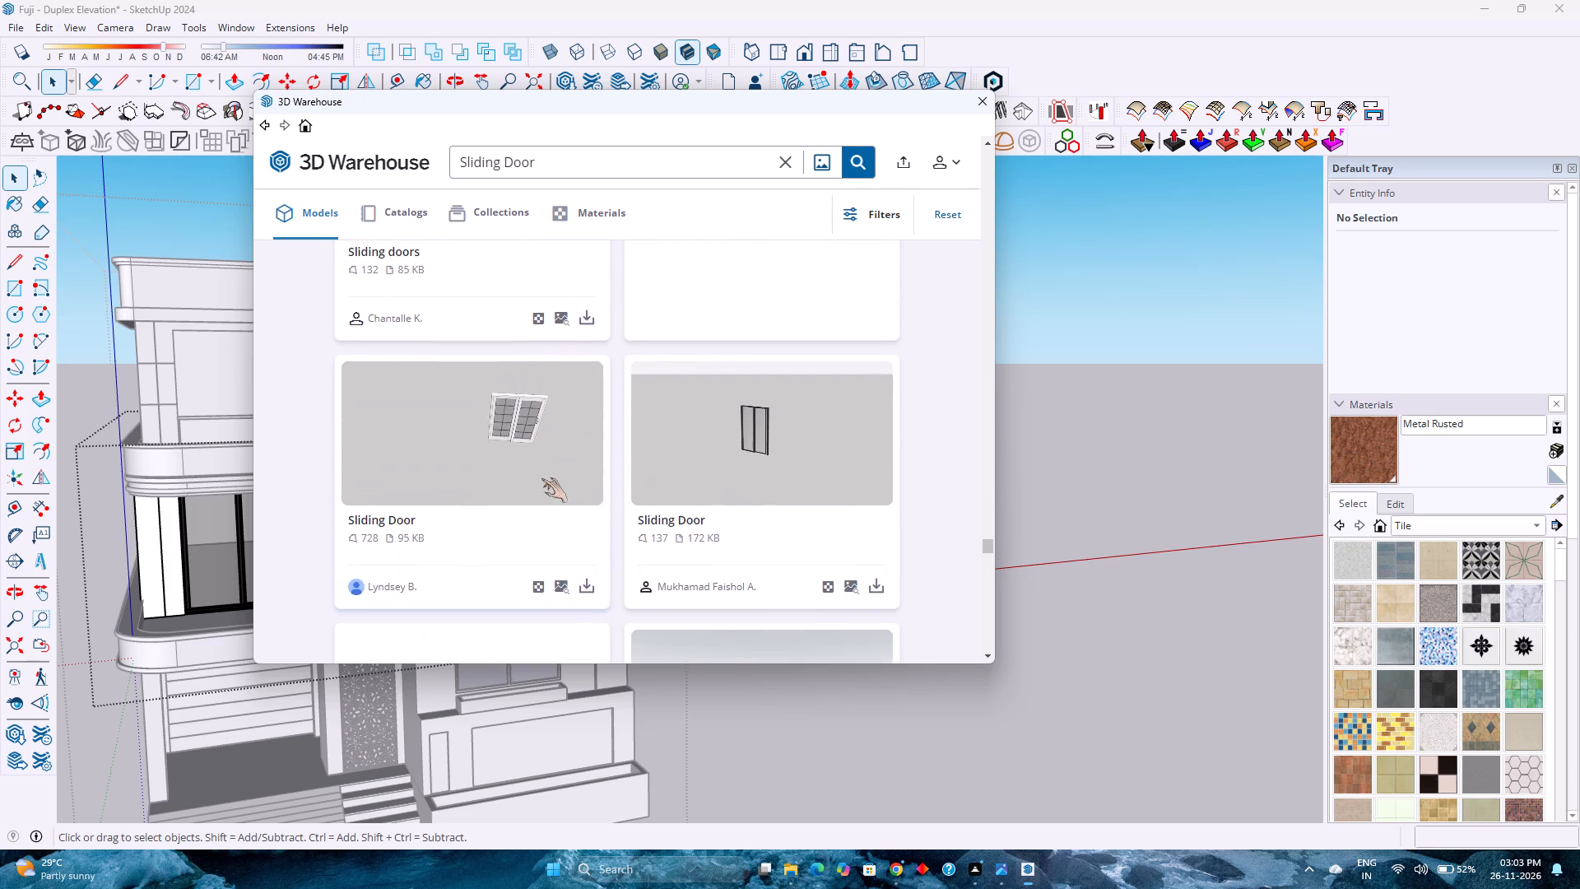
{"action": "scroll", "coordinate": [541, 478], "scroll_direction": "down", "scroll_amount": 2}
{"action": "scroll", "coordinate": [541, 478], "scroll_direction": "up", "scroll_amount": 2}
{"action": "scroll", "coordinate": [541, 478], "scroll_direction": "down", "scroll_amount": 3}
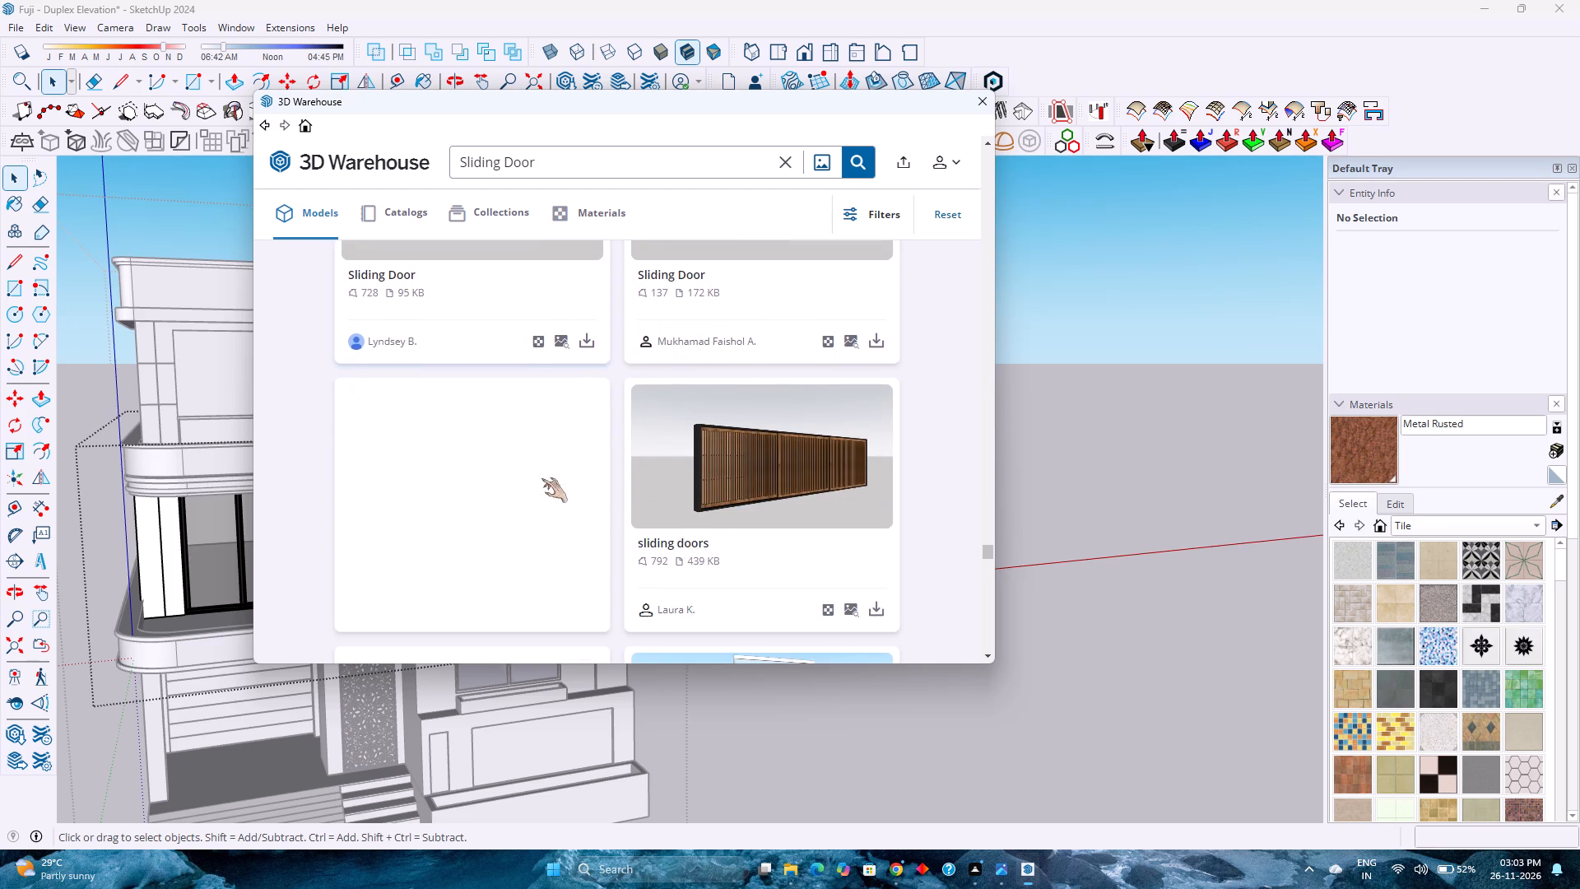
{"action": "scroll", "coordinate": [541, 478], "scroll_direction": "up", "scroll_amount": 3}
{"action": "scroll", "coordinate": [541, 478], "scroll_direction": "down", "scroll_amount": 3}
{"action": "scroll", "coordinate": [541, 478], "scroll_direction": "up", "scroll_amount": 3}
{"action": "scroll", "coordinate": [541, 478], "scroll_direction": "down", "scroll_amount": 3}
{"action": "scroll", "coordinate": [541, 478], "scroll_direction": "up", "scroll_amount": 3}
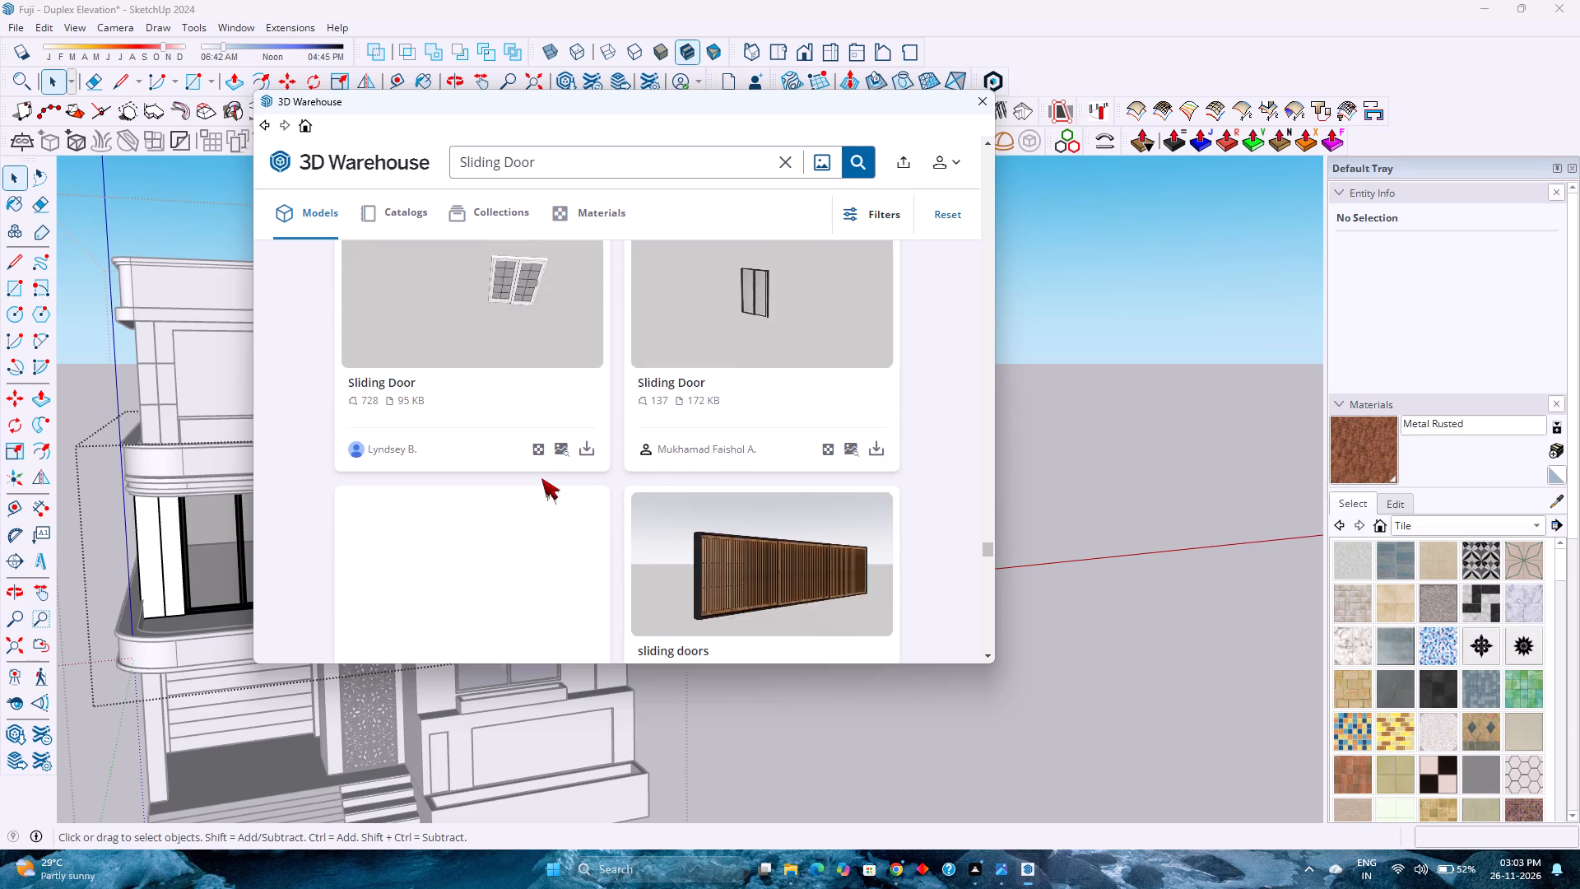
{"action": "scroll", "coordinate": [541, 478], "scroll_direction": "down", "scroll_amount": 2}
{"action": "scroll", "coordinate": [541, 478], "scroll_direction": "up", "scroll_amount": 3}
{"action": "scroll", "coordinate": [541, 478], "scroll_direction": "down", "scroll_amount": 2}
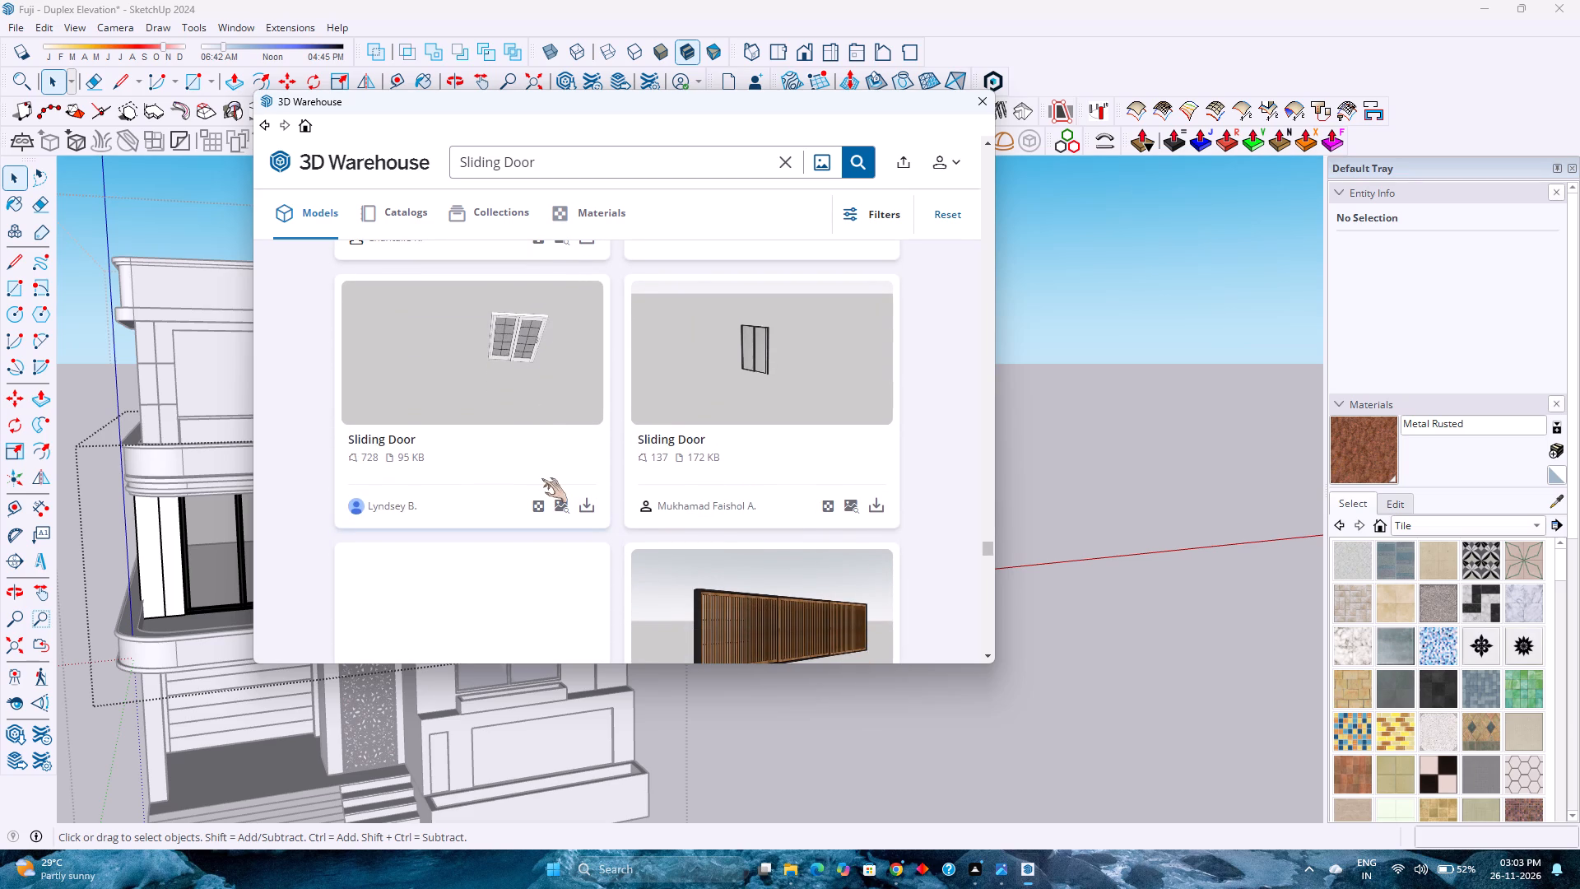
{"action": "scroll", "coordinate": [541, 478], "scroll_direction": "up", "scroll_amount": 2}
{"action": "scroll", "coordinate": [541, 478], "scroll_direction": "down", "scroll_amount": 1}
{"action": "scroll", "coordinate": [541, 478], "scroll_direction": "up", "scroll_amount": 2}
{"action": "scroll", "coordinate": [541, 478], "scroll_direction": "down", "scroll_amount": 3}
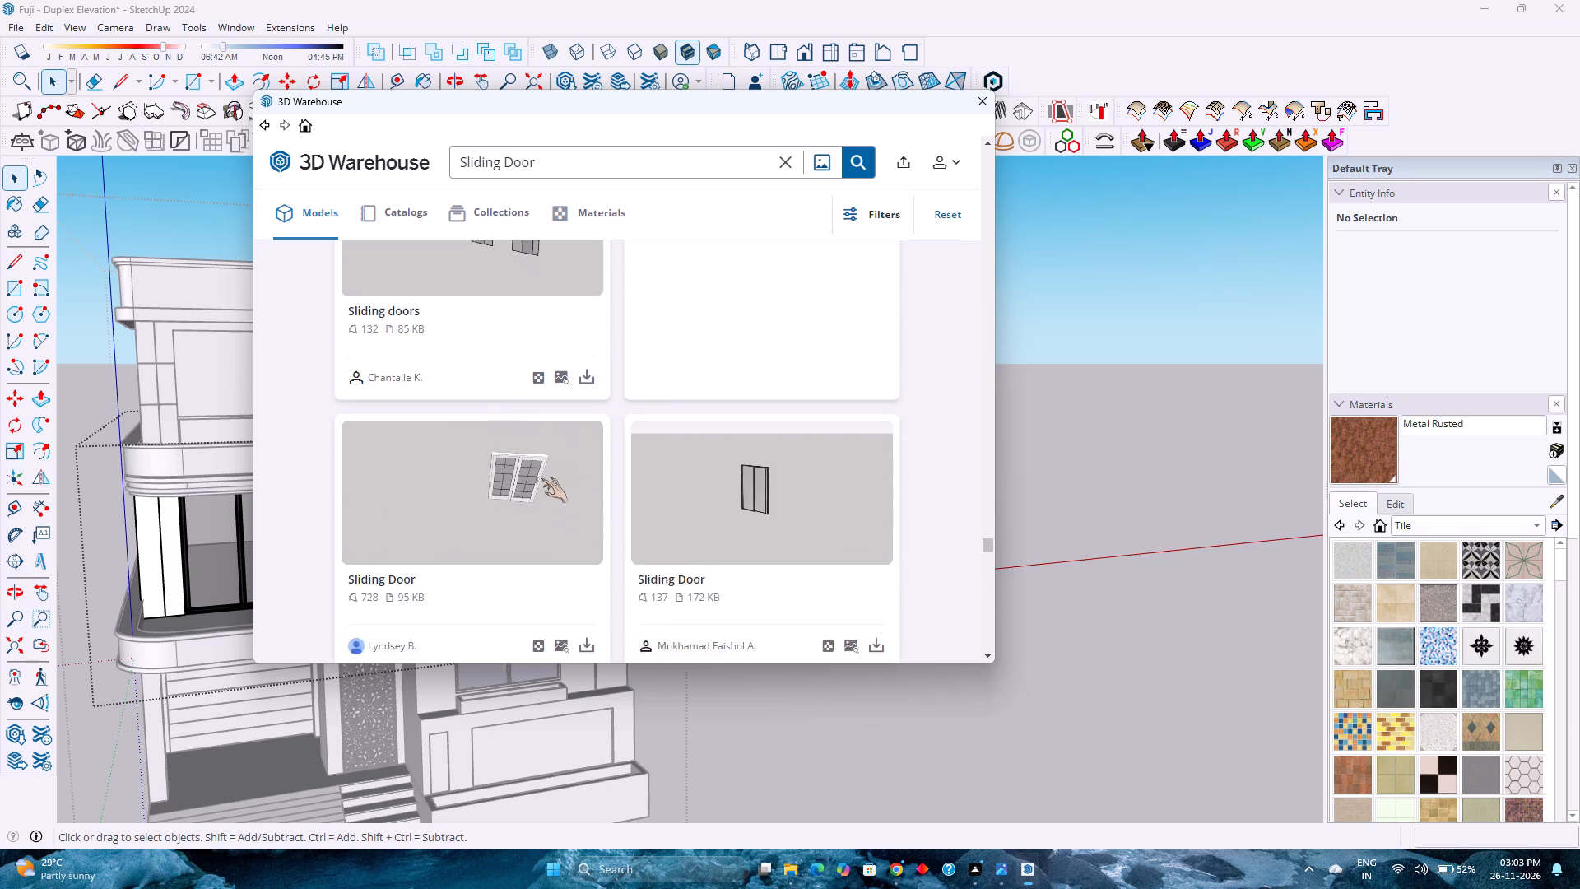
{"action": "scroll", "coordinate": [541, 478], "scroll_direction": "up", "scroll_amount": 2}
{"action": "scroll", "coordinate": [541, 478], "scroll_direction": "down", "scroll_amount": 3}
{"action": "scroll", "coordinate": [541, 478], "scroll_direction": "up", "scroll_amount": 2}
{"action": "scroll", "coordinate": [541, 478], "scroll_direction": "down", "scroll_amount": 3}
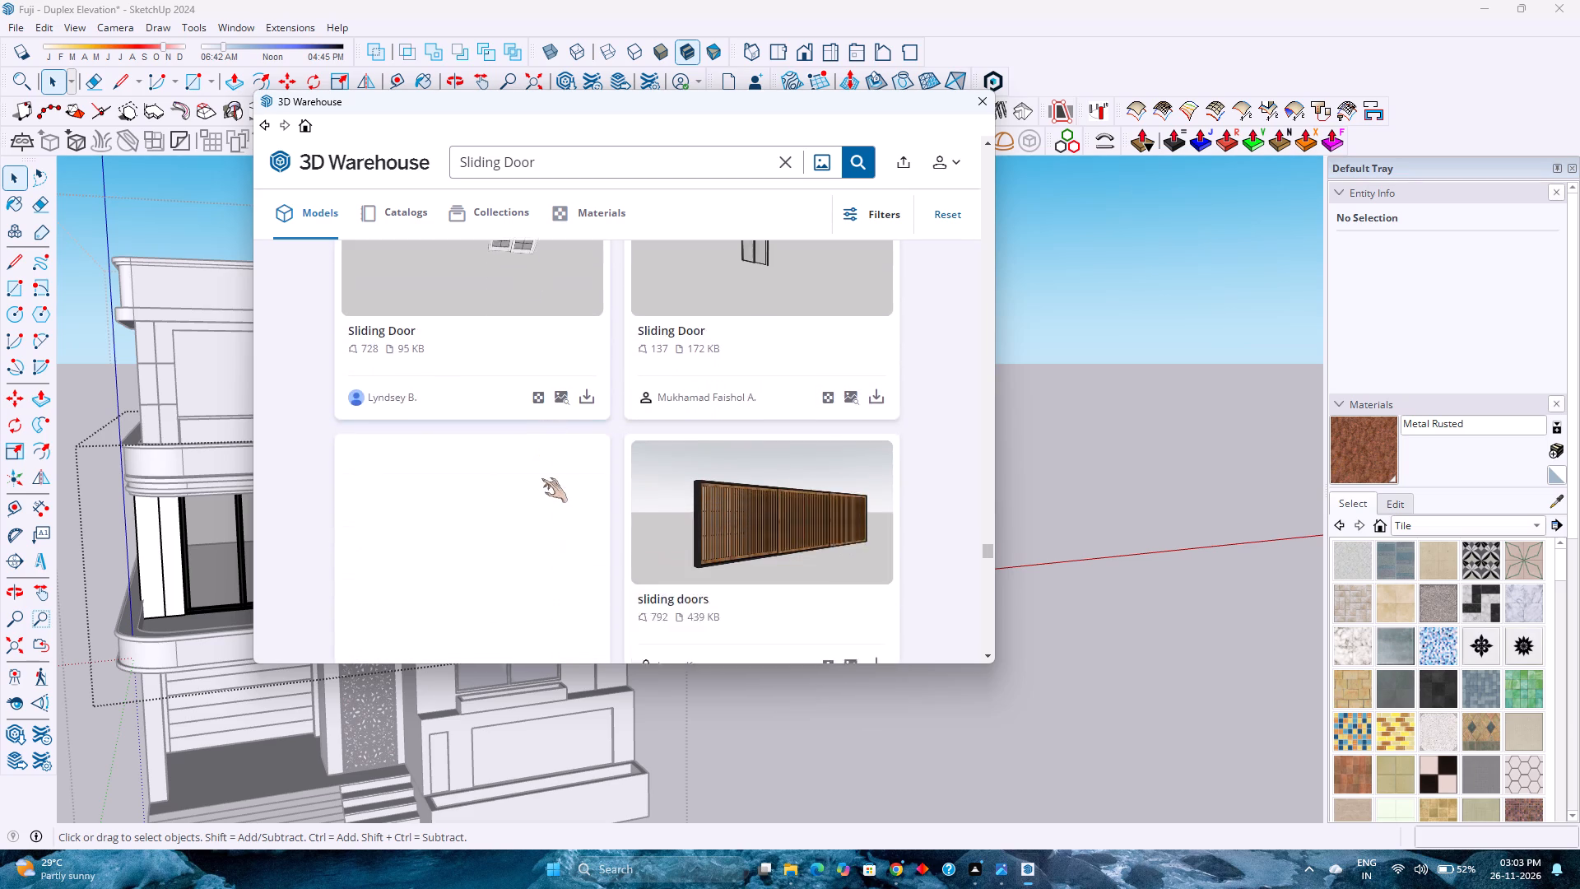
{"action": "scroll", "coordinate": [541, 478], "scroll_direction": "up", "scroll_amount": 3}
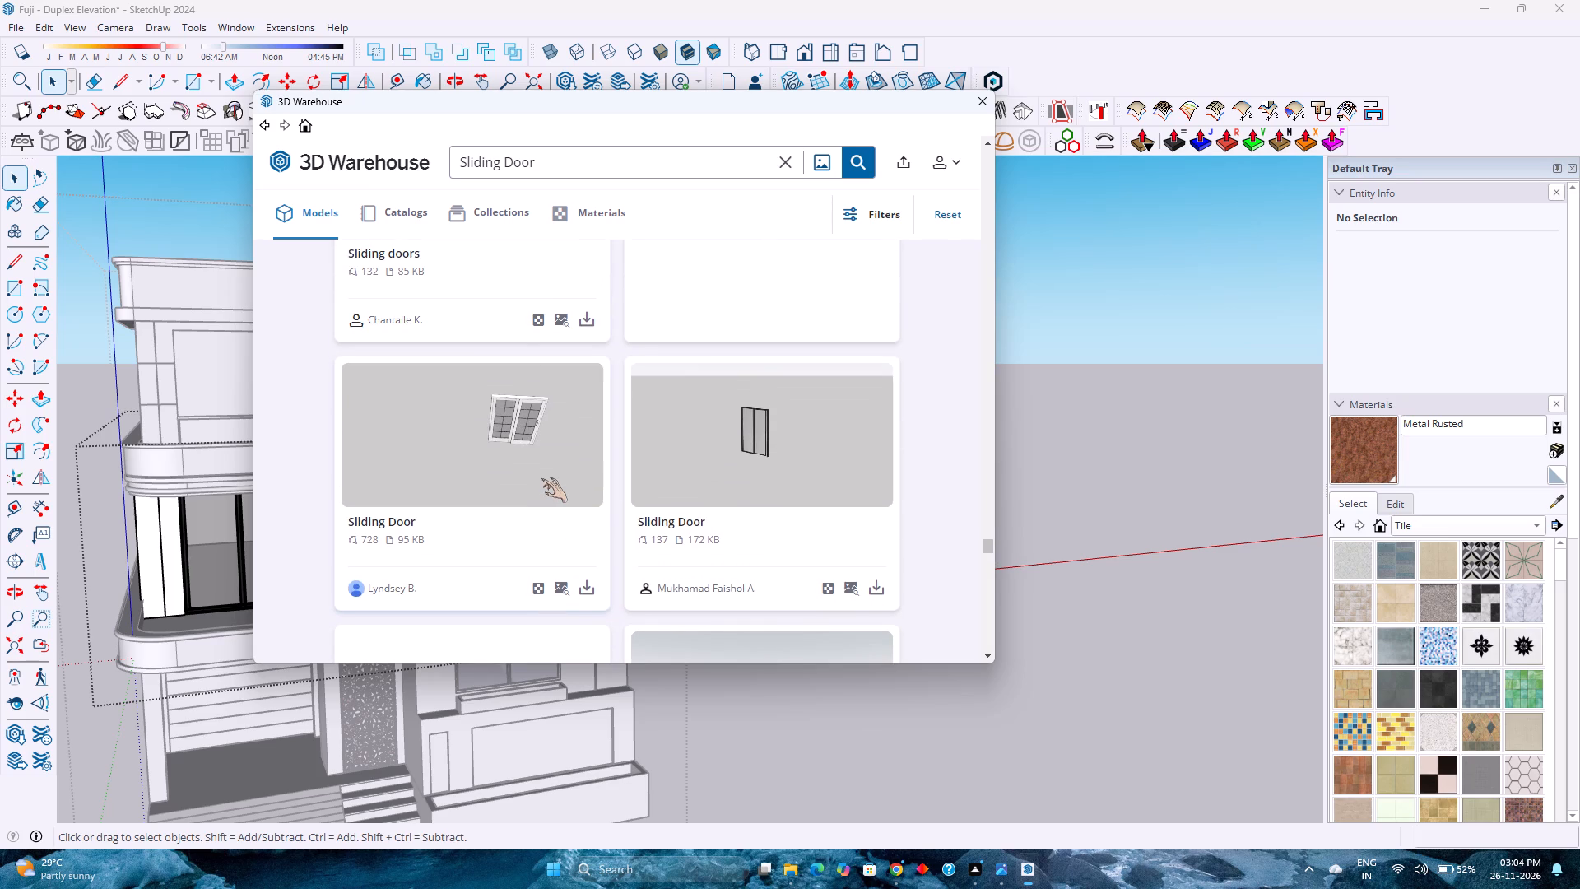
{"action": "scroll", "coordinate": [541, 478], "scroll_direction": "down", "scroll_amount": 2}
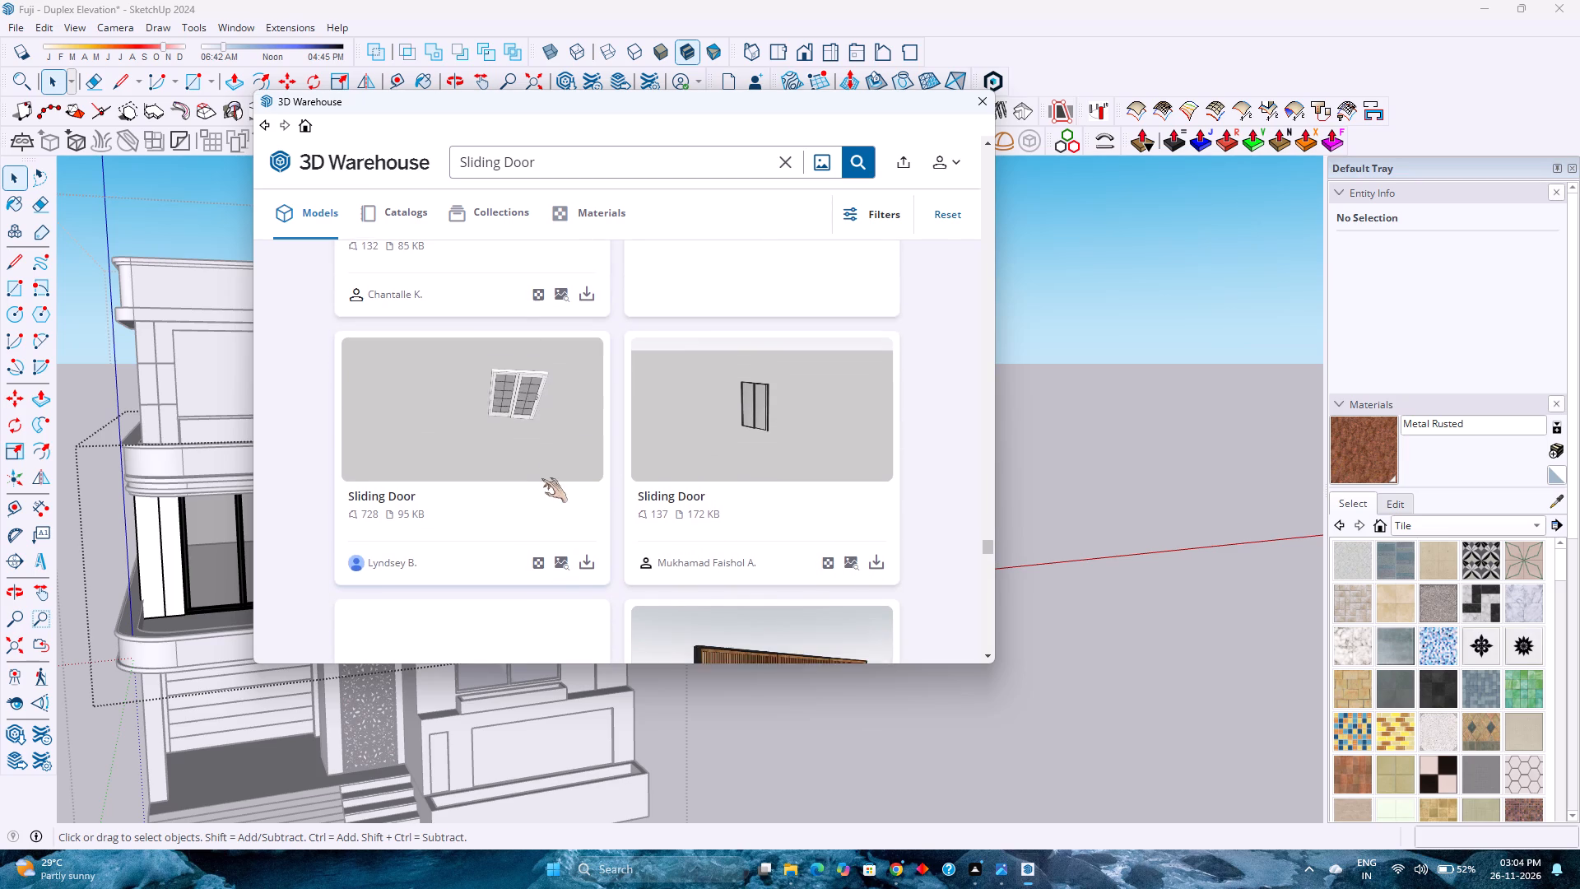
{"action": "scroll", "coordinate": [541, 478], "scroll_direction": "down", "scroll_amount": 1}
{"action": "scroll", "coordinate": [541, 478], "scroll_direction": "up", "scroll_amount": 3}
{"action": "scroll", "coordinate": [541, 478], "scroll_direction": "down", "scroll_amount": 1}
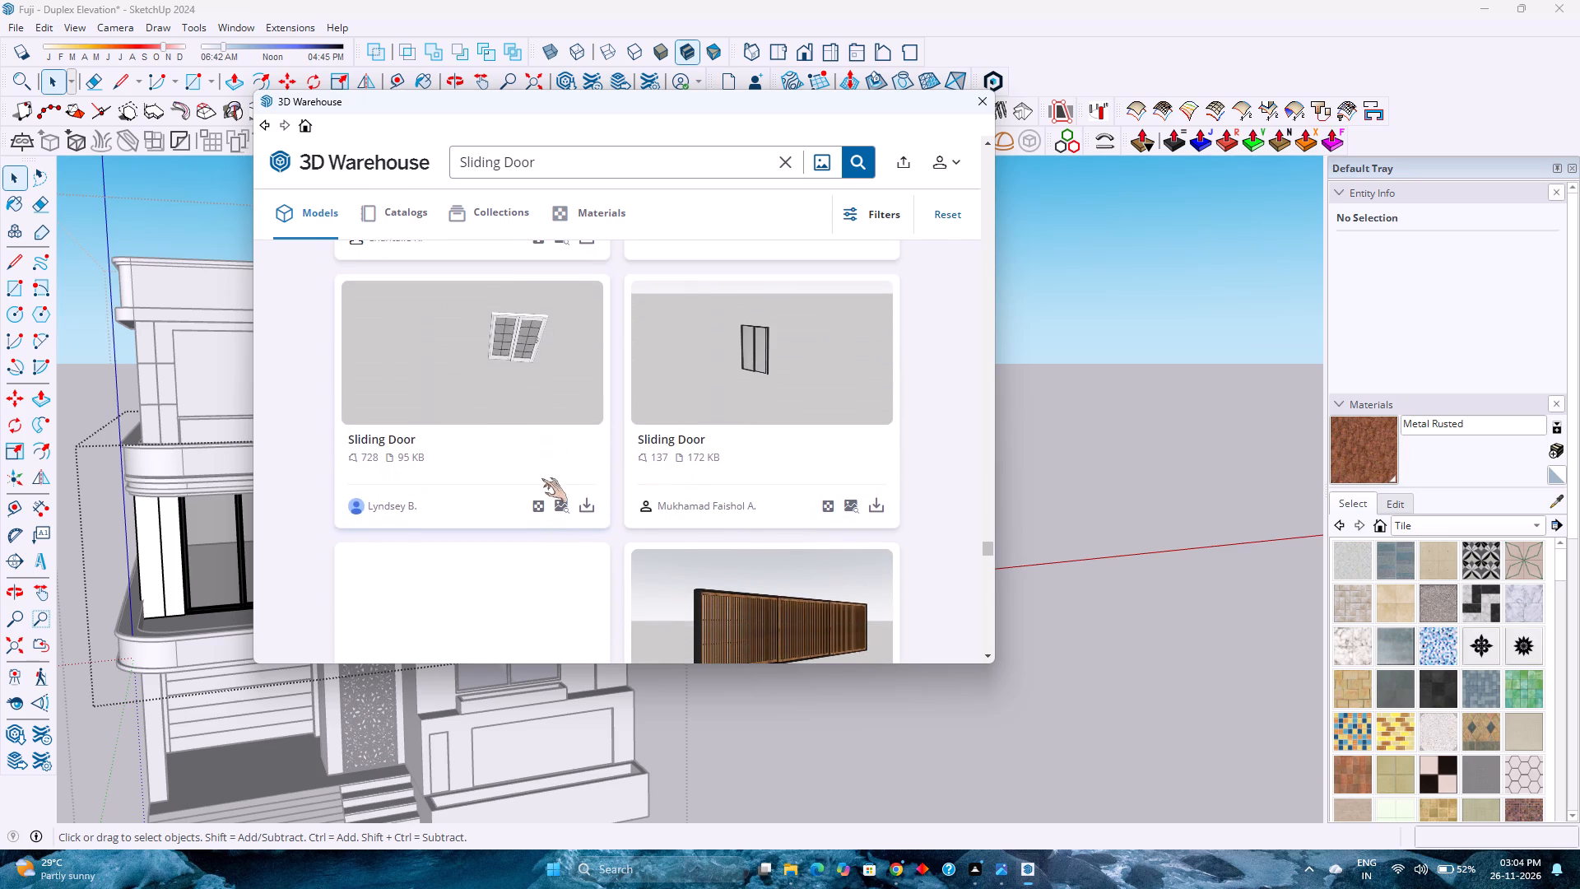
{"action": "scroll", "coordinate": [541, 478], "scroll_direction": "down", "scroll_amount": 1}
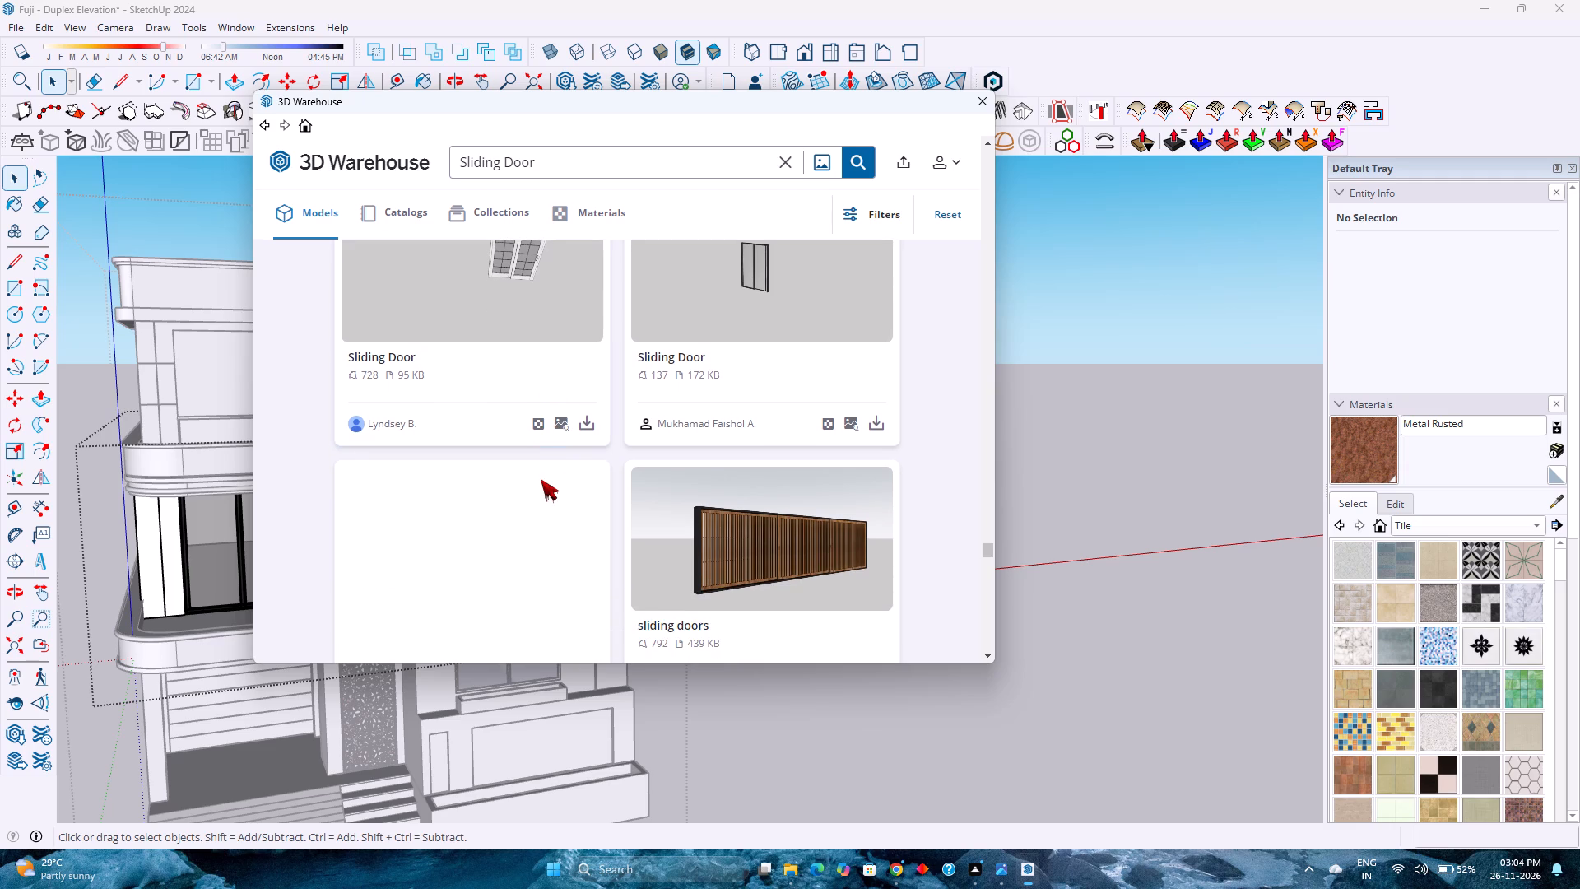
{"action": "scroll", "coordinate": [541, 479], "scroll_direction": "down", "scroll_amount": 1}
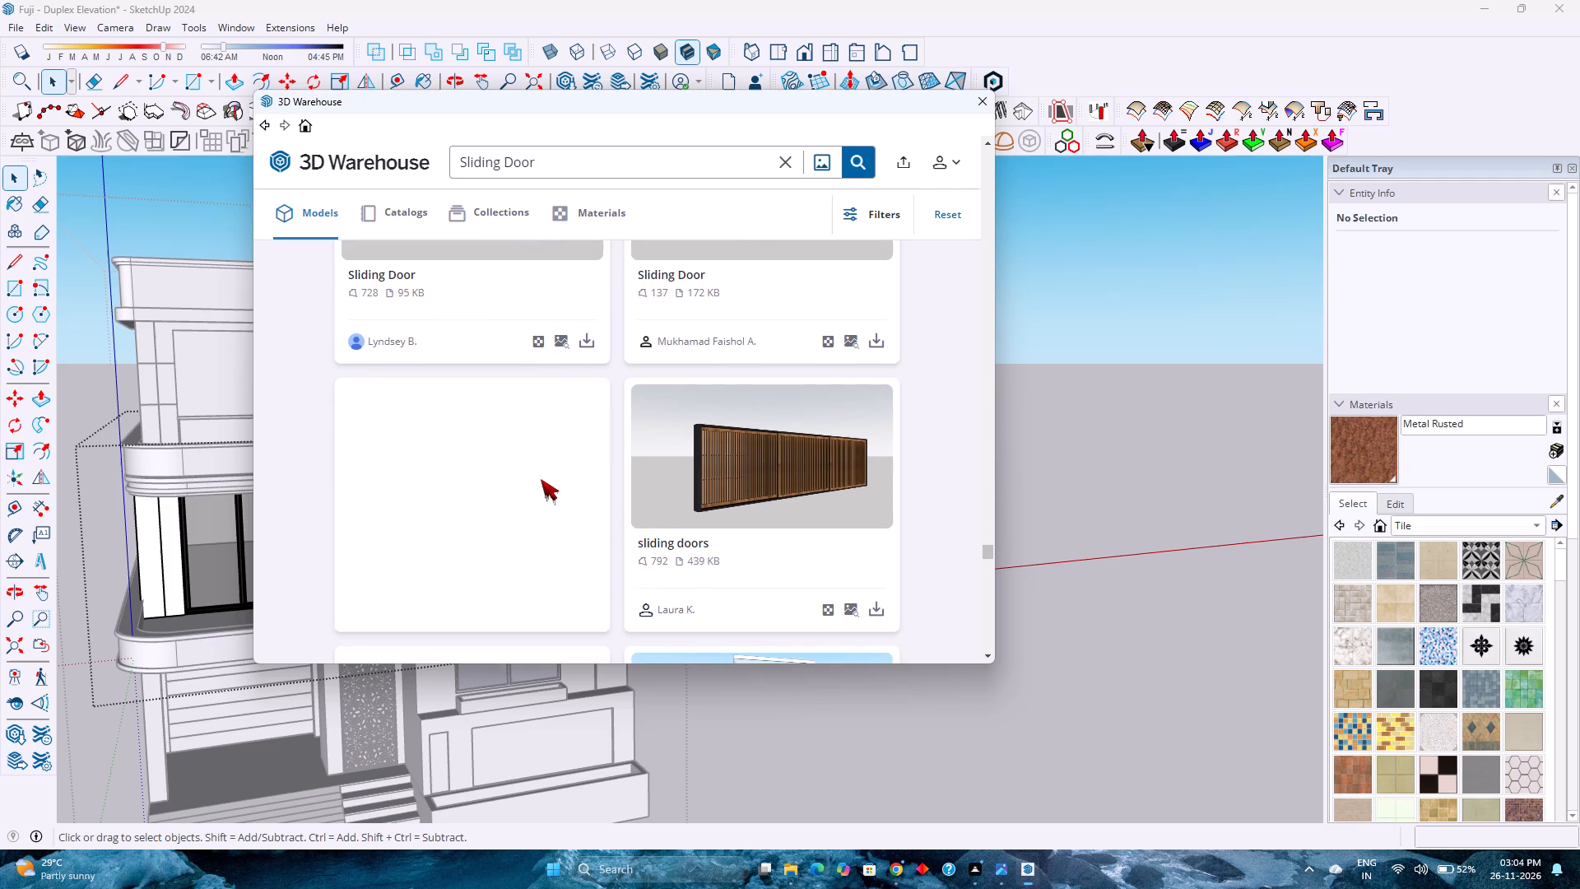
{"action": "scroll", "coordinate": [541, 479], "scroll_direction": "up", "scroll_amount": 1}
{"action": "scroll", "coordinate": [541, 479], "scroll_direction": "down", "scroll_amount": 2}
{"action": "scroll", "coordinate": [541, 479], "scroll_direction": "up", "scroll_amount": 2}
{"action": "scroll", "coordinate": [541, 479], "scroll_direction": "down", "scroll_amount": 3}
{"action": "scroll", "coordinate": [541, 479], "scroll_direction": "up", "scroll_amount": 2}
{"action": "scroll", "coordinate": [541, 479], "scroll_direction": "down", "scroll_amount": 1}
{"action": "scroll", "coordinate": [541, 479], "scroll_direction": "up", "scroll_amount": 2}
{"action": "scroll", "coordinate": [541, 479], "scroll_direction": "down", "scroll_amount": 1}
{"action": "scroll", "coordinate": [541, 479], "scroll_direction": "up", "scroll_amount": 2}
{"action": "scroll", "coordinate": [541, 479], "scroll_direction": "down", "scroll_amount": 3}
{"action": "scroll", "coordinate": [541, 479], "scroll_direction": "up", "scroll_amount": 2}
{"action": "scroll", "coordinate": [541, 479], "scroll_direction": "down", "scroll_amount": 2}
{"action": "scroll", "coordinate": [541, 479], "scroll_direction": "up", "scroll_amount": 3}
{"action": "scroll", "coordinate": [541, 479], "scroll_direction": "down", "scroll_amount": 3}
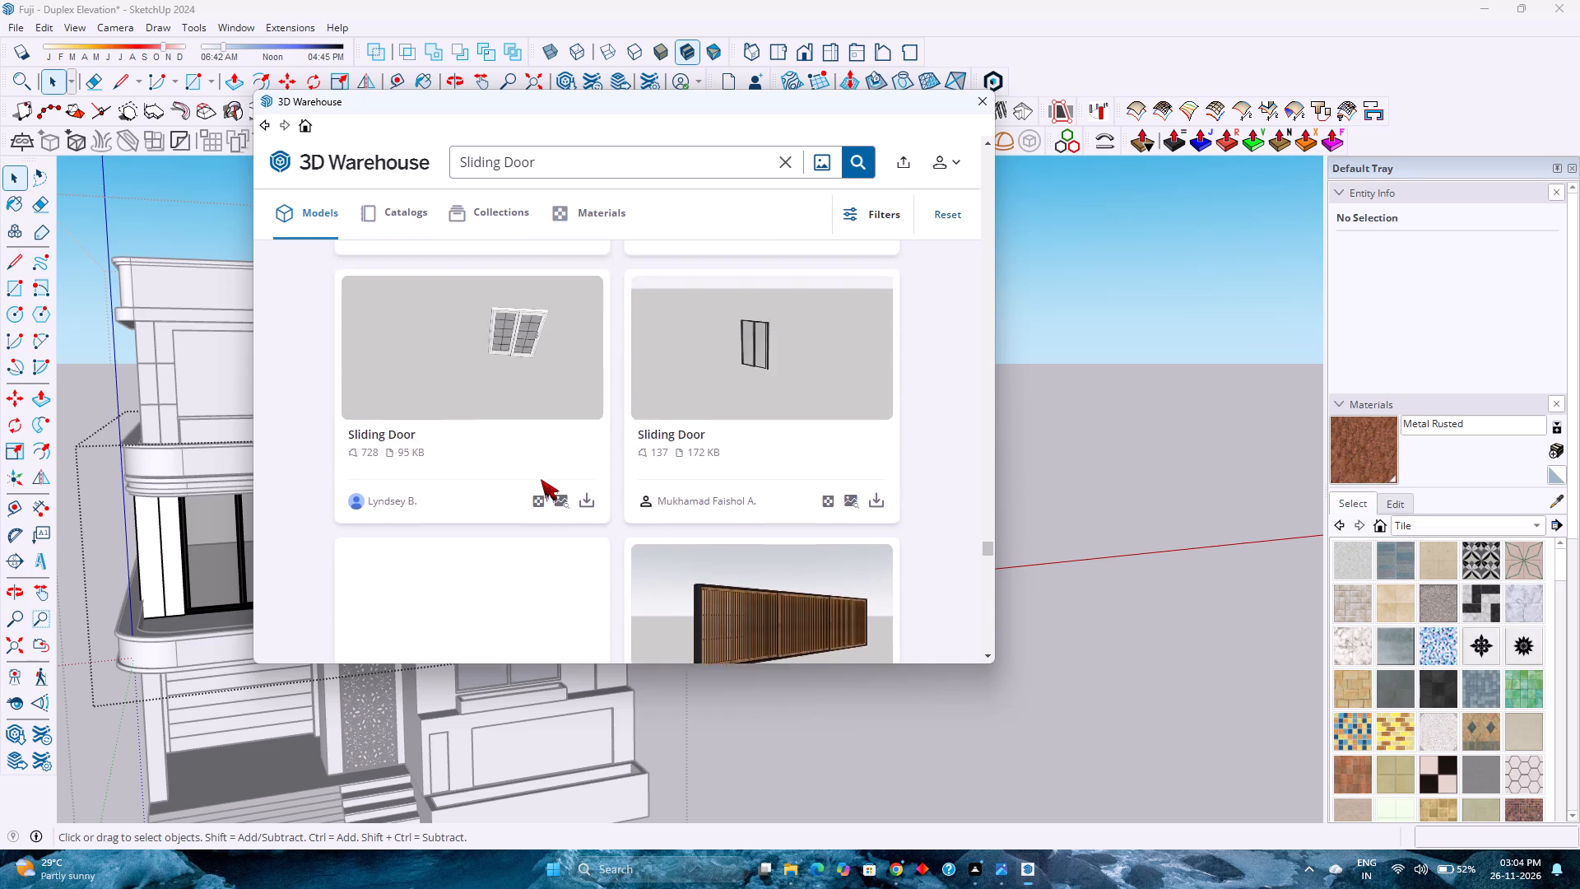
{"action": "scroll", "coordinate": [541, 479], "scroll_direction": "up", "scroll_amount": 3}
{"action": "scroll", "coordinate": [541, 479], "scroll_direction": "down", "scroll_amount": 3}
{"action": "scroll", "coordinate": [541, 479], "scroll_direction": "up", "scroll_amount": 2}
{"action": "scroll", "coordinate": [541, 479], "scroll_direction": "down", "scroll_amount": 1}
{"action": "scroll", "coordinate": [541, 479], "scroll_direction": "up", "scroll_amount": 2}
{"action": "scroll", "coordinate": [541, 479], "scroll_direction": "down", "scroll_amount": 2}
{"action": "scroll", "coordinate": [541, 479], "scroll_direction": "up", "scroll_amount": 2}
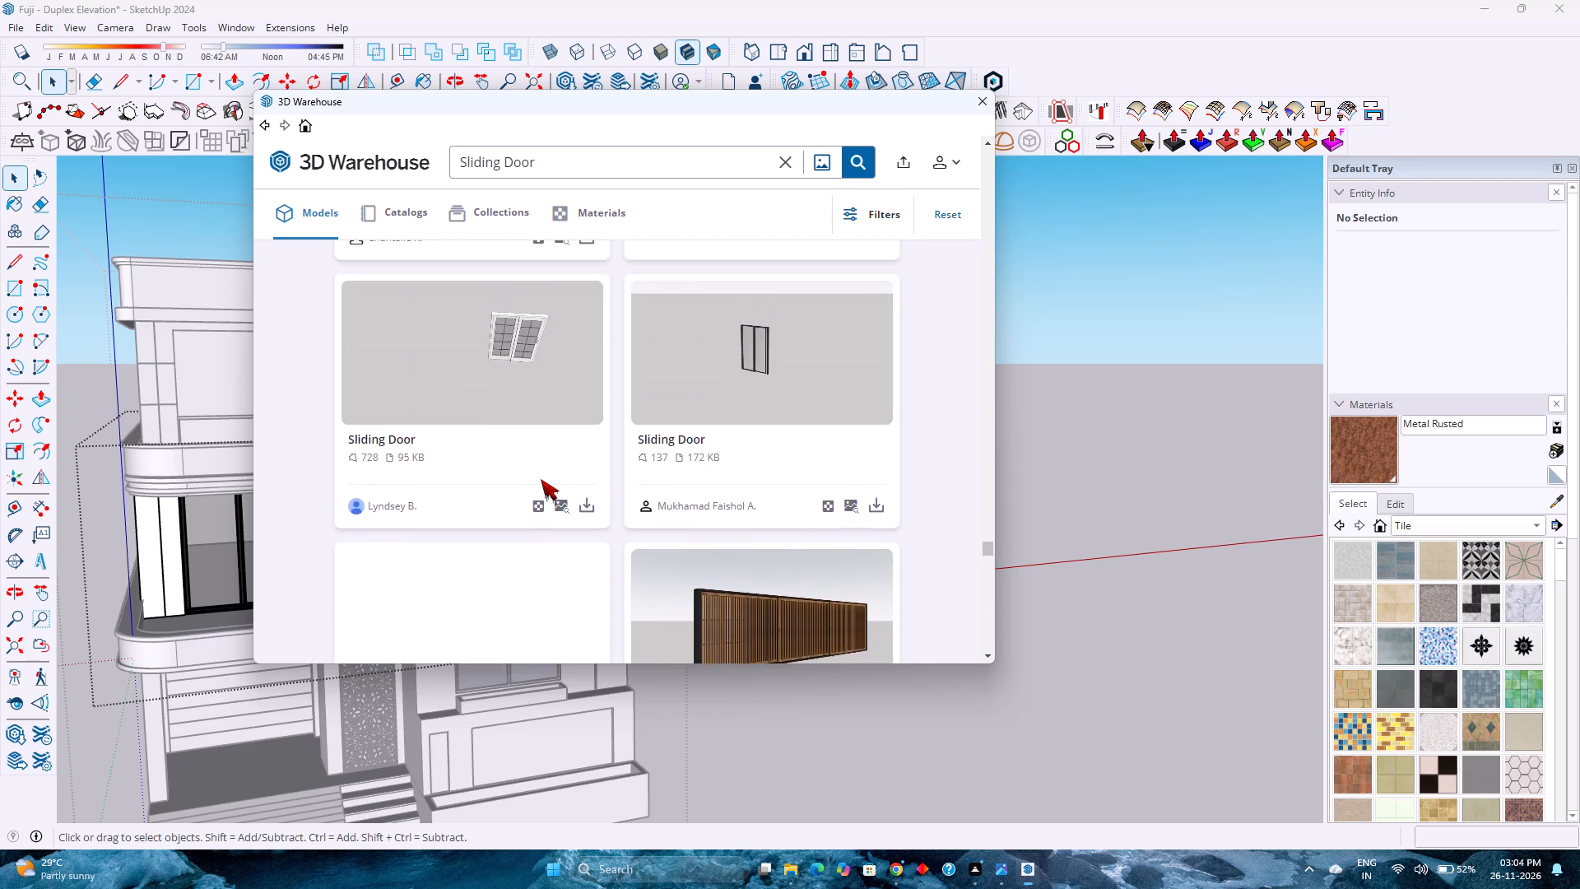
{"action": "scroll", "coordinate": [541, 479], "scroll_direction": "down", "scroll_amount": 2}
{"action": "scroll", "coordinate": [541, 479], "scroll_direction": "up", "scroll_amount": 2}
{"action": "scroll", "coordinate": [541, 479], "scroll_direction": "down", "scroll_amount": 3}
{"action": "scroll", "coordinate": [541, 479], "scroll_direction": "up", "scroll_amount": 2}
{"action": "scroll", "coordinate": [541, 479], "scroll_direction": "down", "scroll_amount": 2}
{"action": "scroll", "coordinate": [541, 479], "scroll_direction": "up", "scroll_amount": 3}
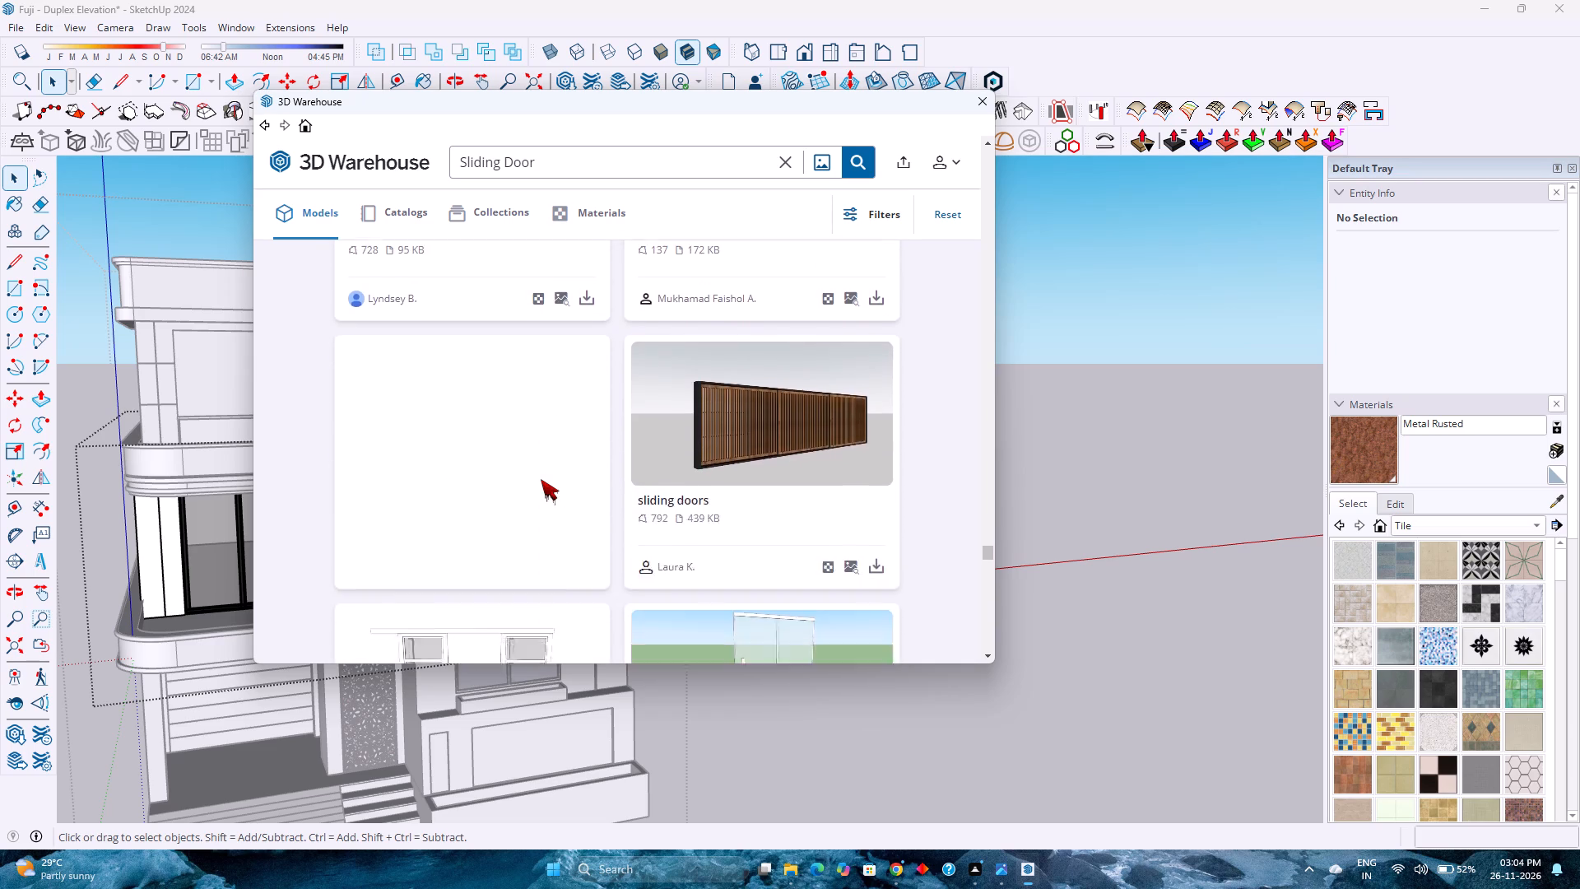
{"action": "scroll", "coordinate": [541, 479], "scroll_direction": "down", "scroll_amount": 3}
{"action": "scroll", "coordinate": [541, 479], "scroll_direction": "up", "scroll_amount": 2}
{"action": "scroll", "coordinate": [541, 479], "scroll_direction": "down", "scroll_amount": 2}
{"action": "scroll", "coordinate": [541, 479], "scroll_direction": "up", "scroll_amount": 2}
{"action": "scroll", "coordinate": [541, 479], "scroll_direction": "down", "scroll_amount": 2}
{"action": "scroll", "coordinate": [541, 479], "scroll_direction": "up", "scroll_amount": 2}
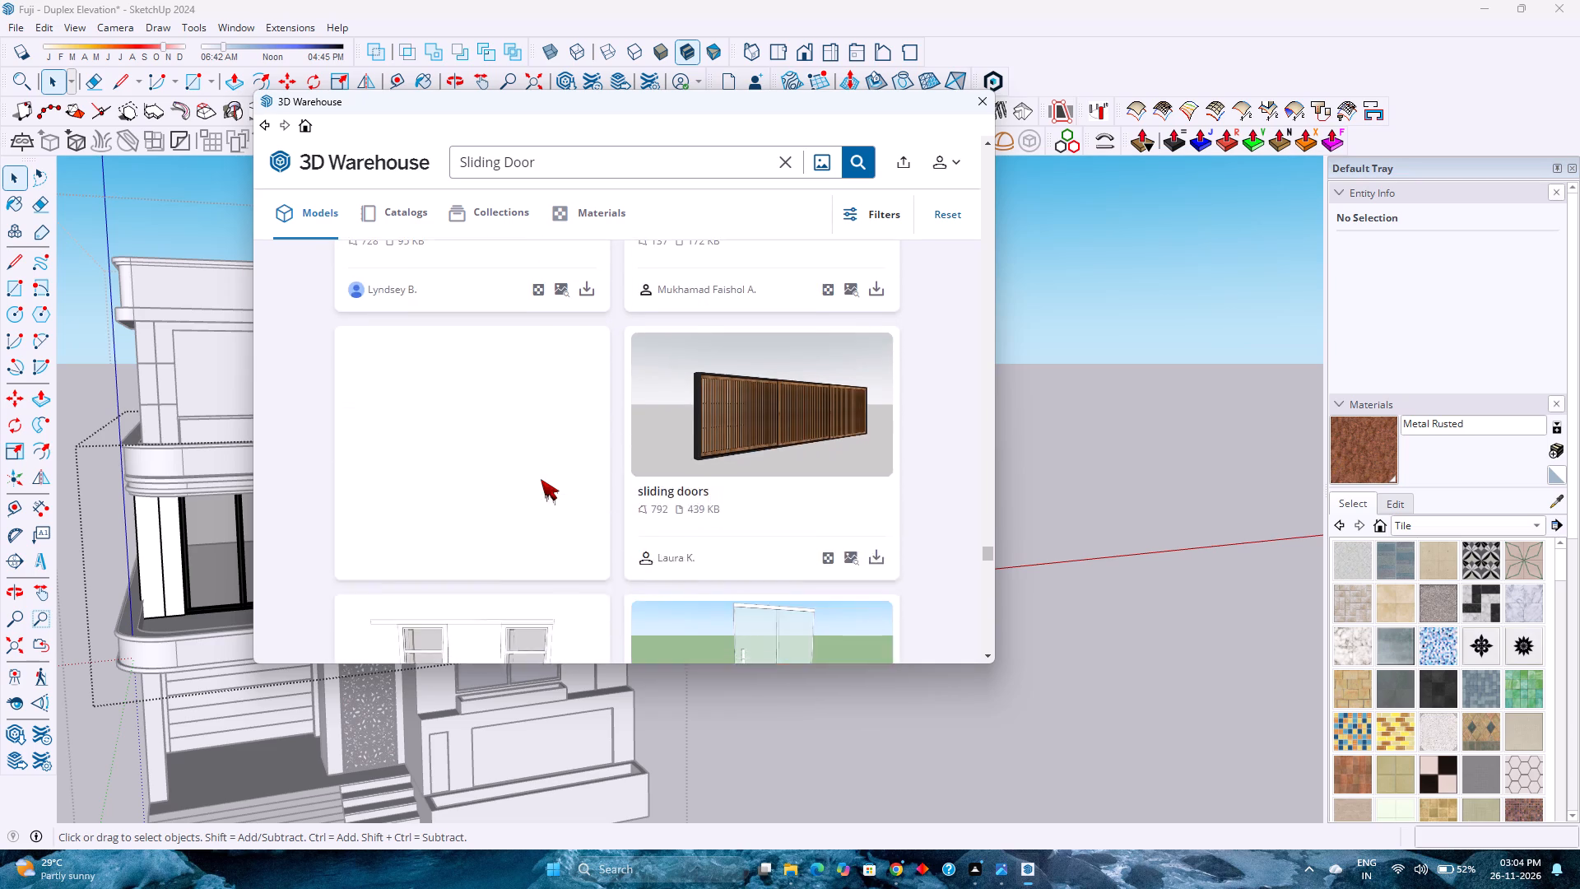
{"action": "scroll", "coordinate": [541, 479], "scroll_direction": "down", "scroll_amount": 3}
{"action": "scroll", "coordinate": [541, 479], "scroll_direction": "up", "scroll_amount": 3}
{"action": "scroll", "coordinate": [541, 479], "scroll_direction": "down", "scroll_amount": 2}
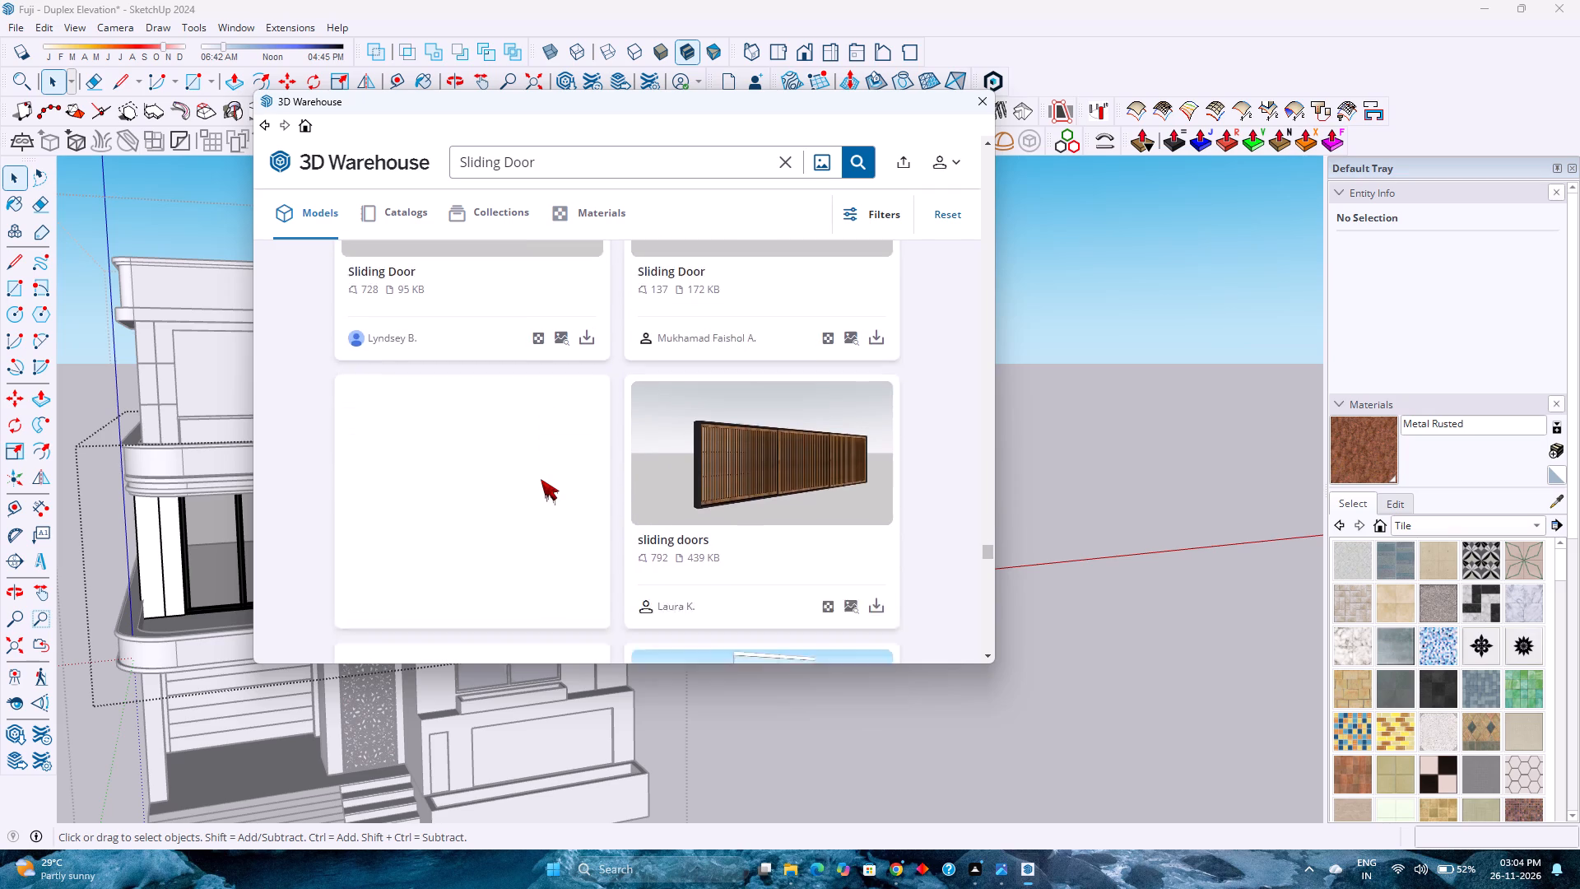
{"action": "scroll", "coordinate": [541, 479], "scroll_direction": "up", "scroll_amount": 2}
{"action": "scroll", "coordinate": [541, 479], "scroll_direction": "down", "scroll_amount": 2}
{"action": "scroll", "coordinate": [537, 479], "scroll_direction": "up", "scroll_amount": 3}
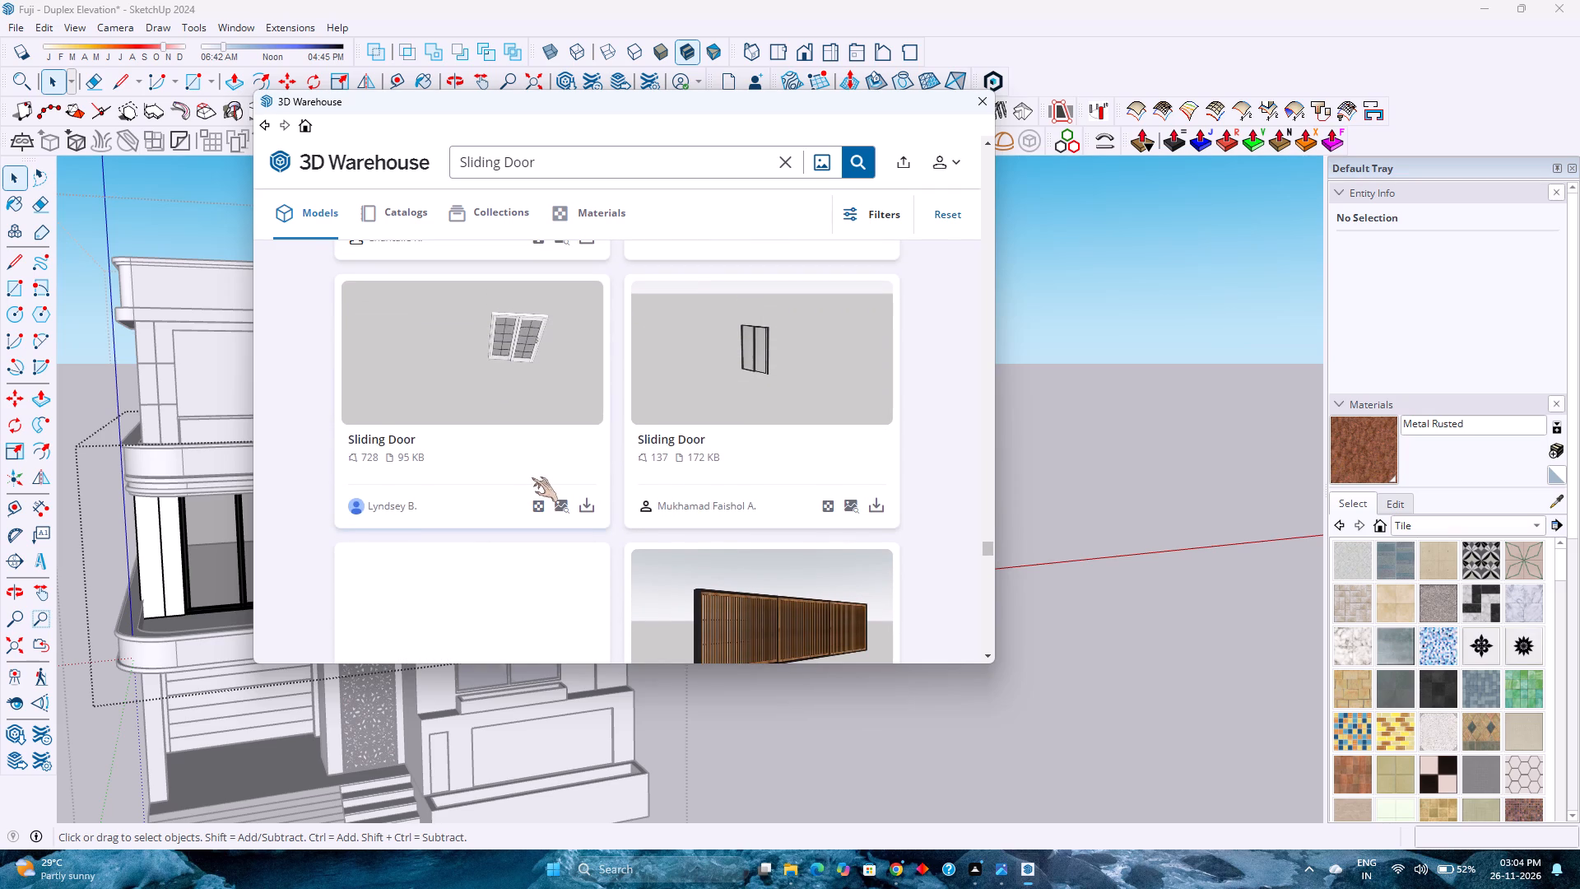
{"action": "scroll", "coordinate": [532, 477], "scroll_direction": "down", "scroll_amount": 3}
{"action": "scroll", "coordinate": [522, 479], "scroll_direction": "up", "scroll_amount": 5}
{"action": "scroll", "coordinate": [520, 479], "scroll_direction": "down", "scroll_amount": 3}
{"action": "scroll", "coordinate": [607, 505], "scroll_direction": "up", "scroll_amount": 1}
Examine the Sliding Door models from the slatted wooden doors to the six-panel Slides door for one that suits the empty upper-floor opening.
{"action": "scroll", "coordinate": [562, 524], "scroll_direction": "down", "scroll_amount": 5}
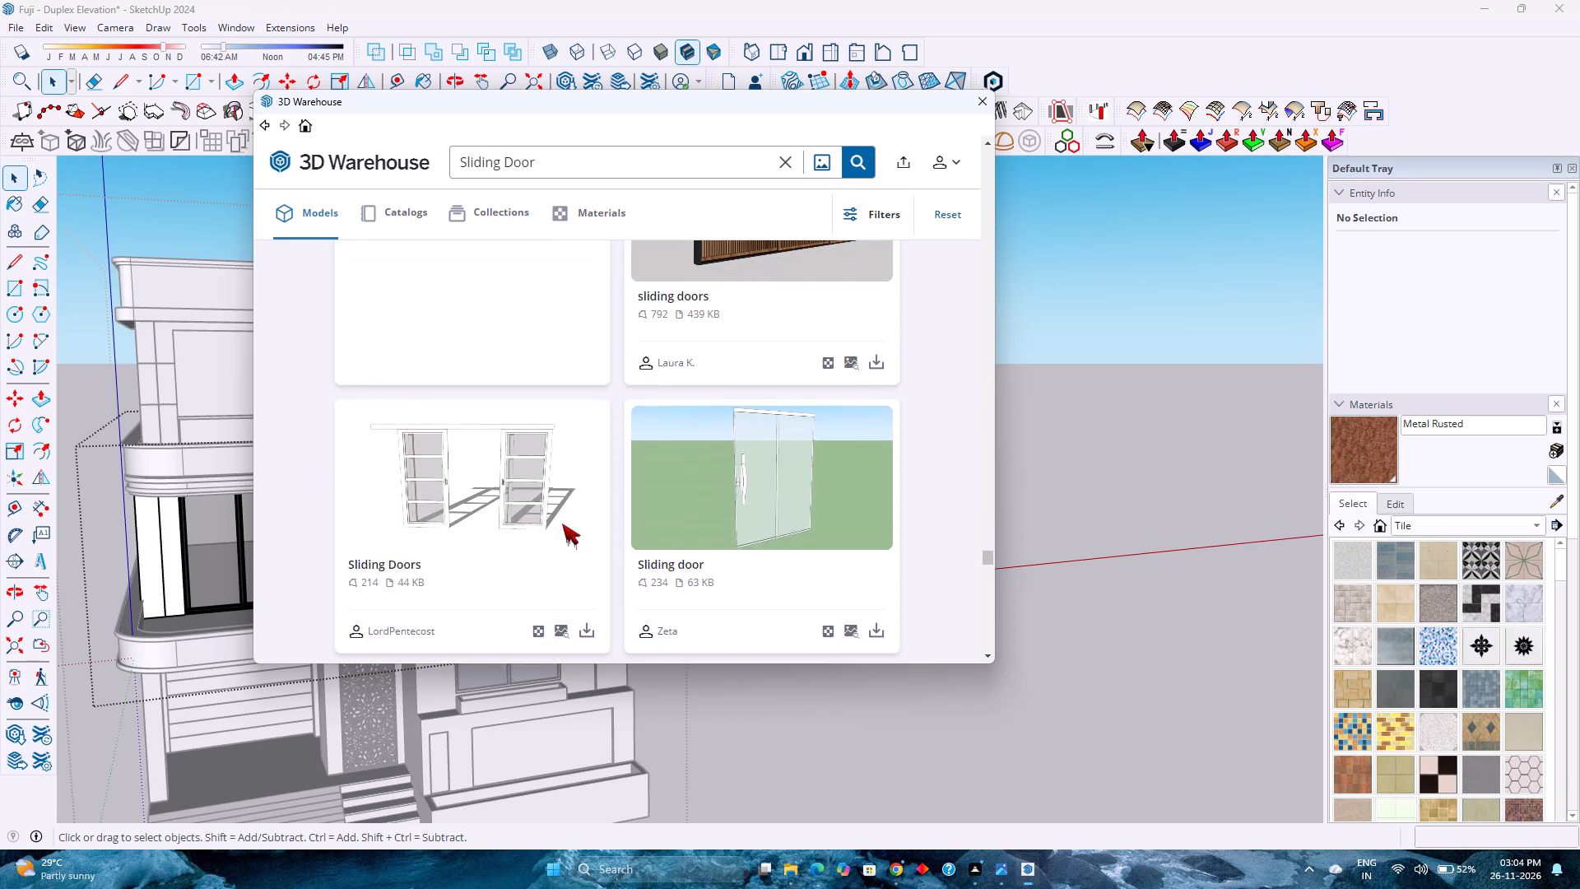
{"action": "scroll", "coordinate": [562, 524], "scroll_direction": "up", "scroll_amount": 2}
{"action": "scroll", "coordinate": [562, 524], "scroll_direction": "down", "scroll_amount": 9}
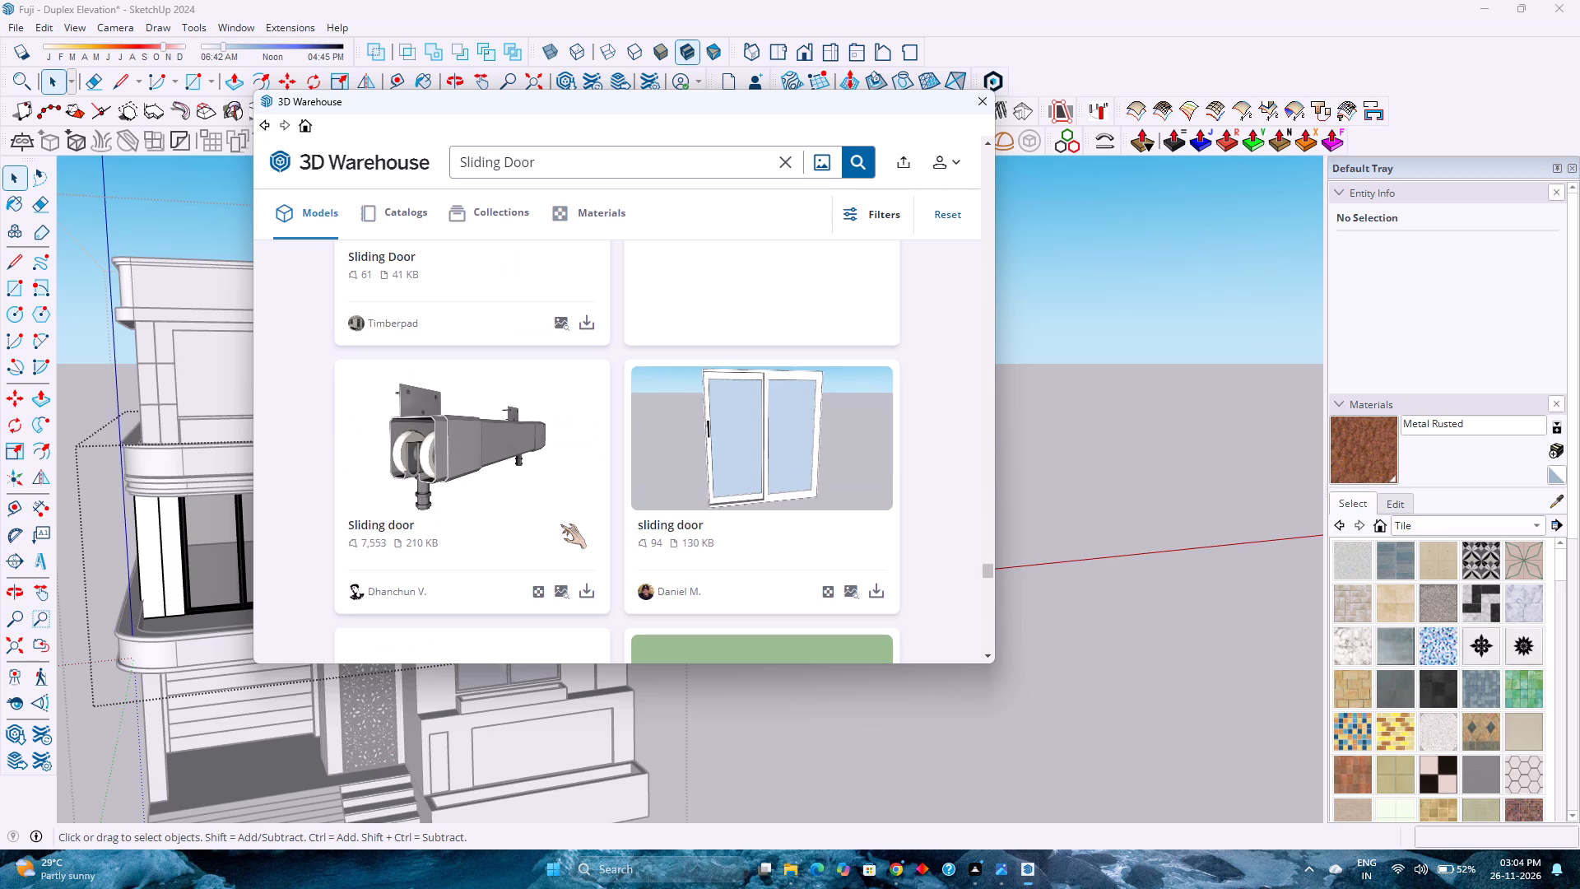
{"action": "scroll", "coordinate": [560, 524], "scroll_direction": "down", "scroll_amount": 4}
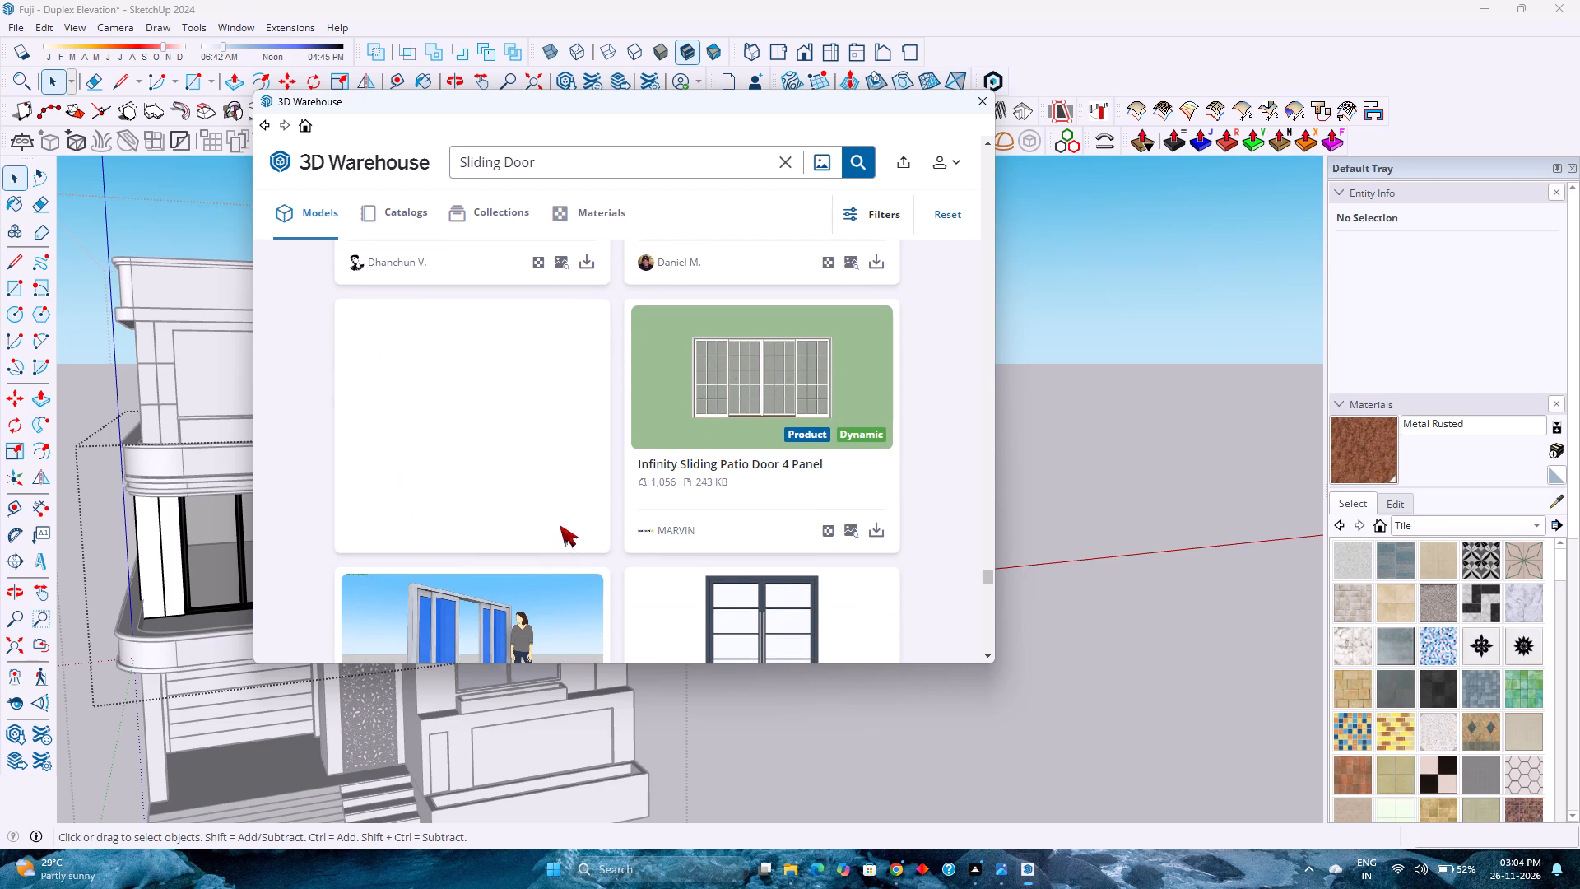
{"action": "scroll", "coordinate": [560, 525], "scroll_direction": "up", "scroll_amount": 2}
{"action": "scroll", "coordinate": [551, 533], "scroll_direction": "down", "scroll_amount": 3}
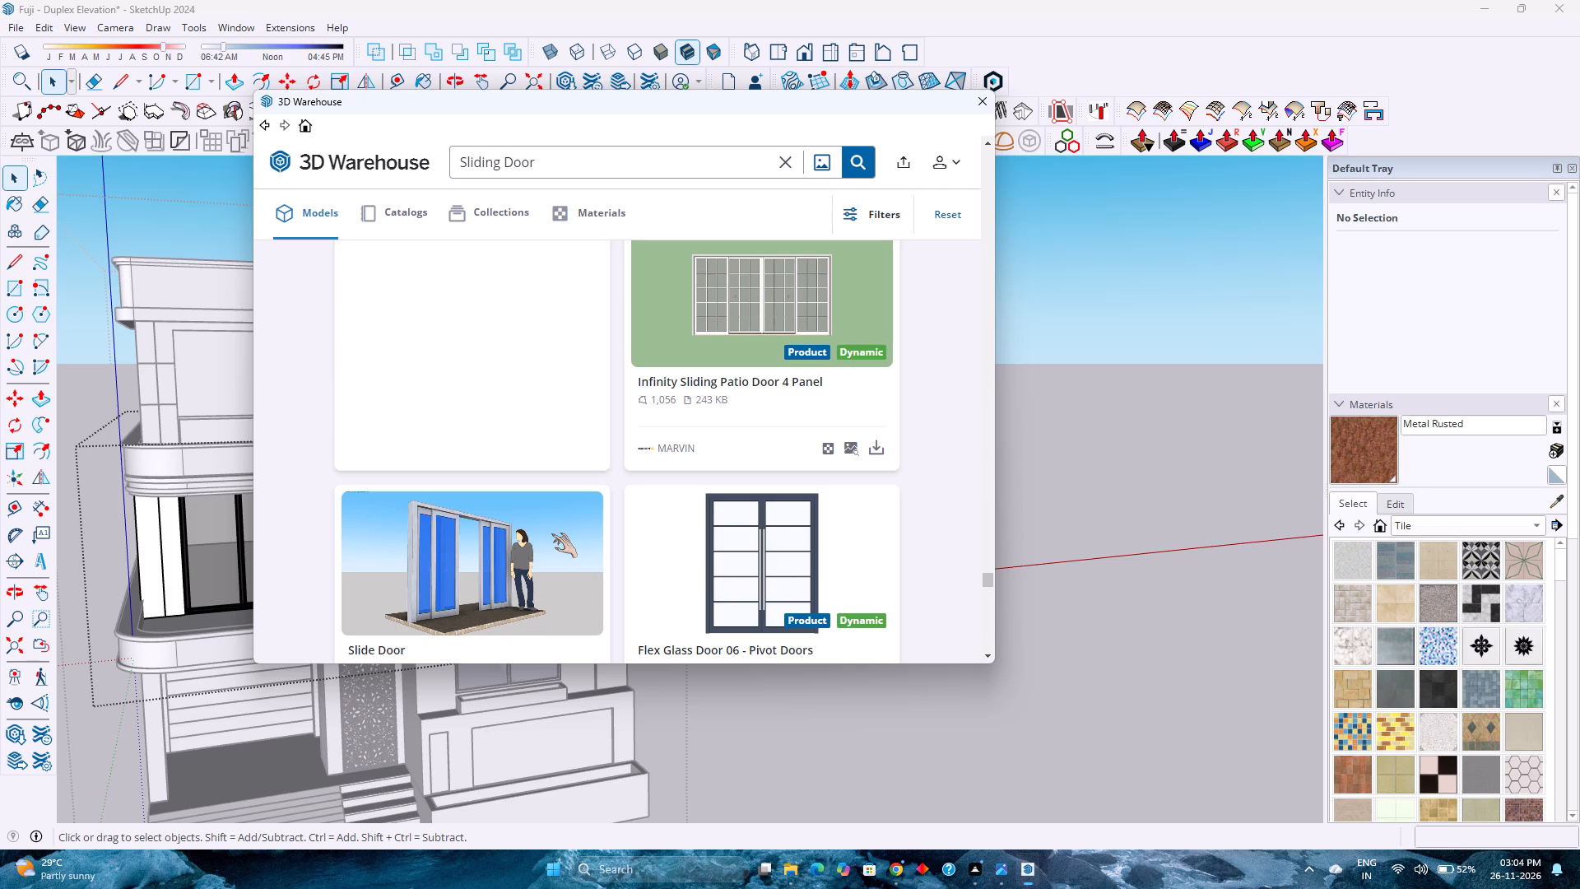
{"action": "scroll", "coordinate": [551, 533], "scroll_direction": "up", "scroll_amount": 2}
{"action": "scroll", "coordinate": [551, 533], "scroll_direction": "down", "scroll_amount": 2}
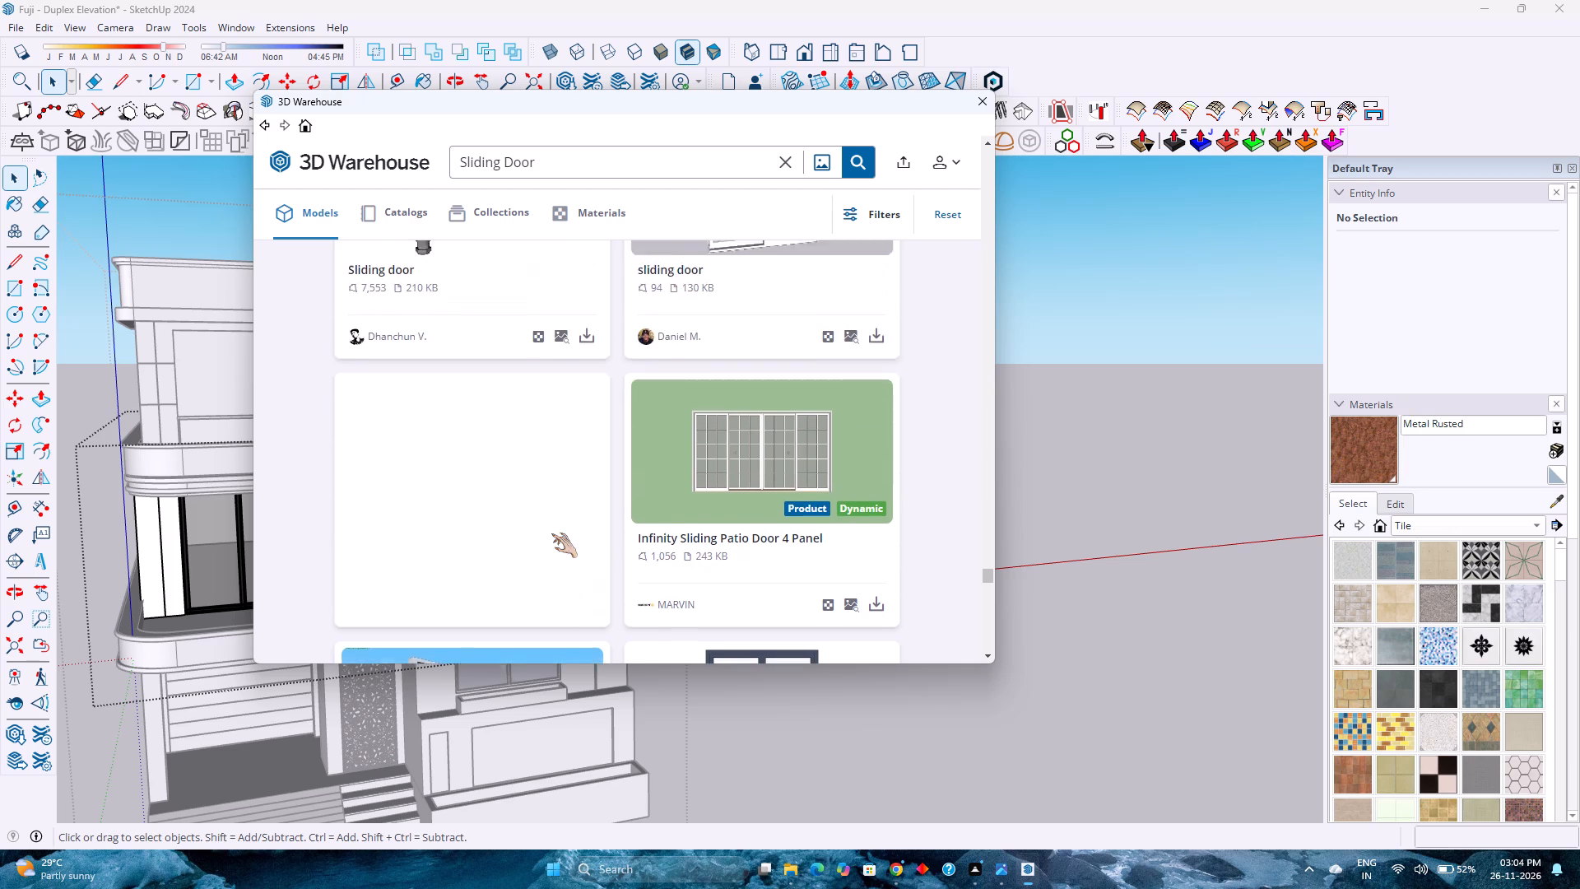
{"action": "scroll", "coordinate": [551, 535], "scroll_direction": "down", "scroll_amount": 4}
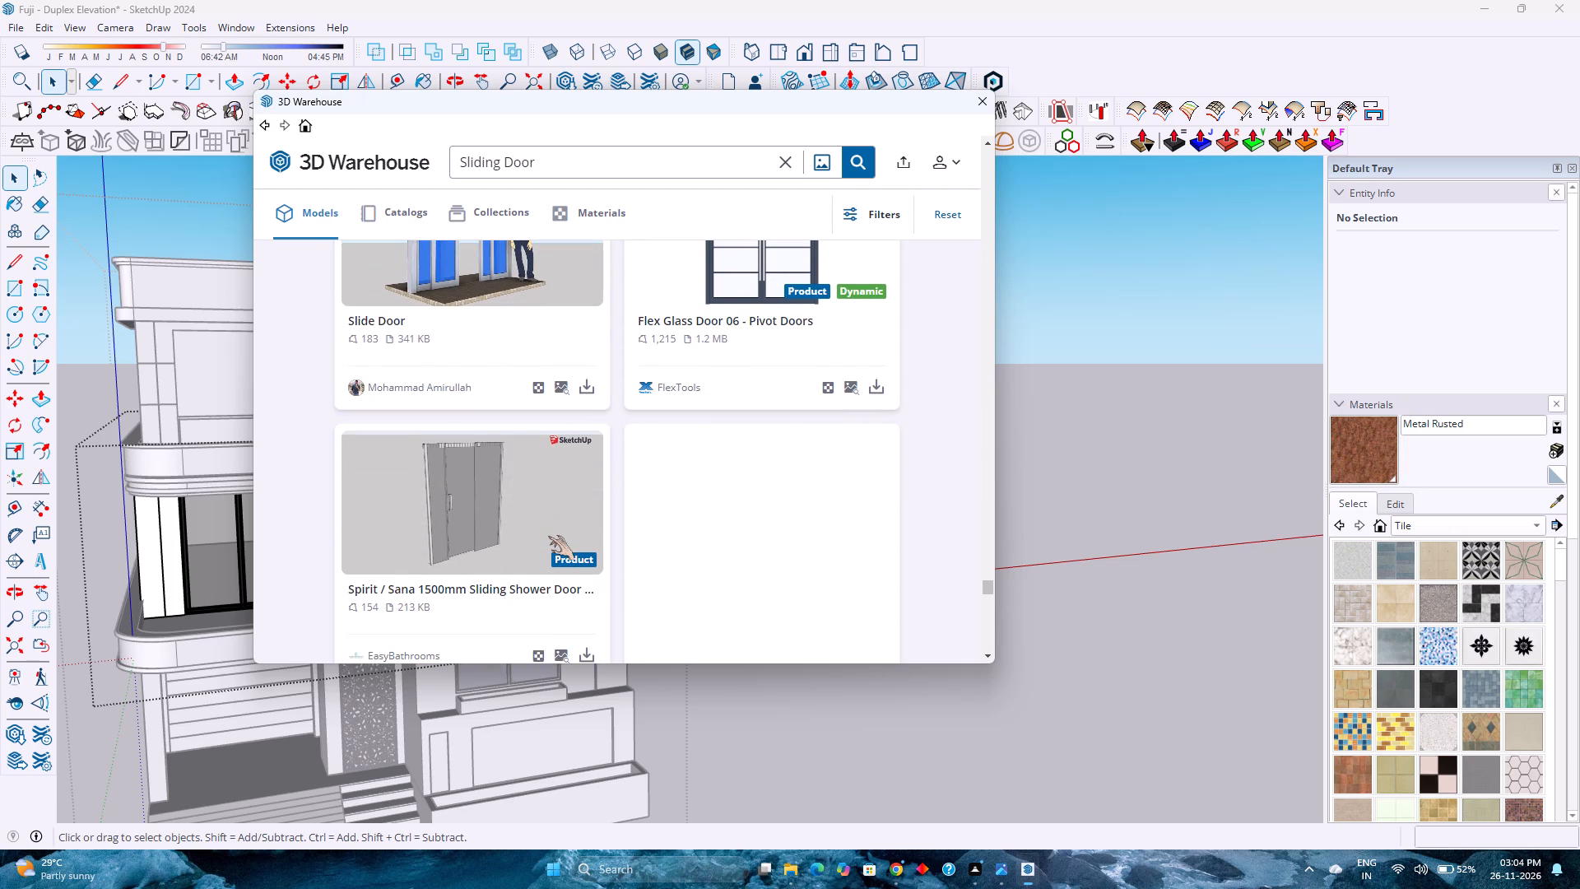
{"action": "scroll", "coordinate": [548, 536], "scroll_direction": "up", "scroll_amount": 2}
{"action": "scroll", "coordinate": [548, 536], "scroll_direction": "down", "scroll_amount": 3}
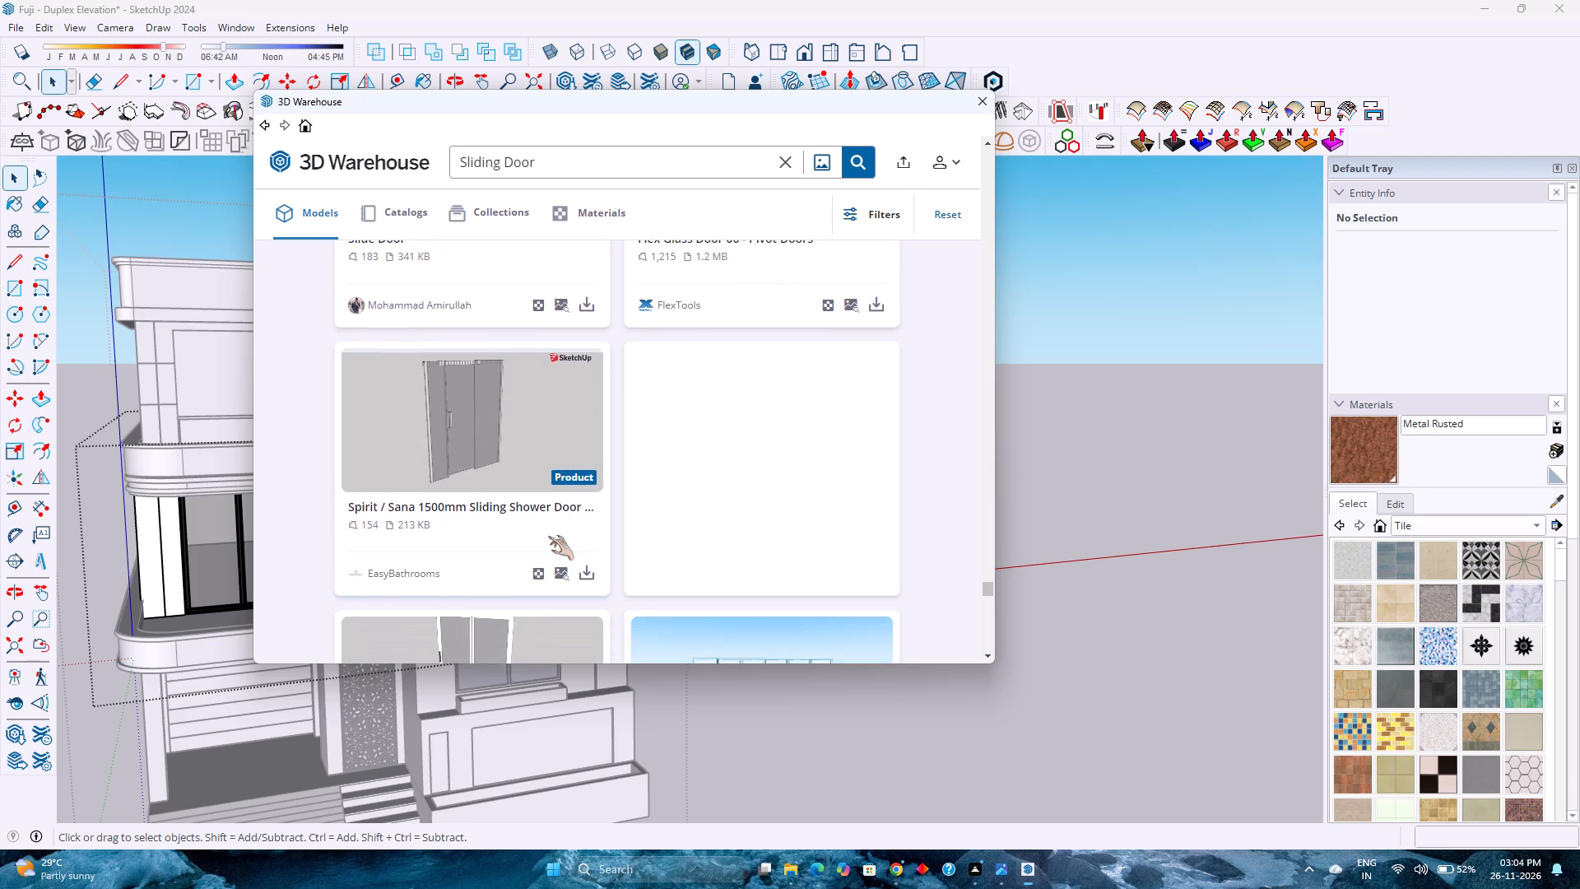
{"action": "scroll", "coordinate": [548, 536], "scroll_direction": "up", "scroll_amount": 4}
{"action": "scroll", "coordinate": [548, 536], "scroll_direction": "down", "scroll_amount": 3}
{"action": "scroll", "coordinate": [542, 541], "scroll_direction": "up", "scroll_amount": 3}
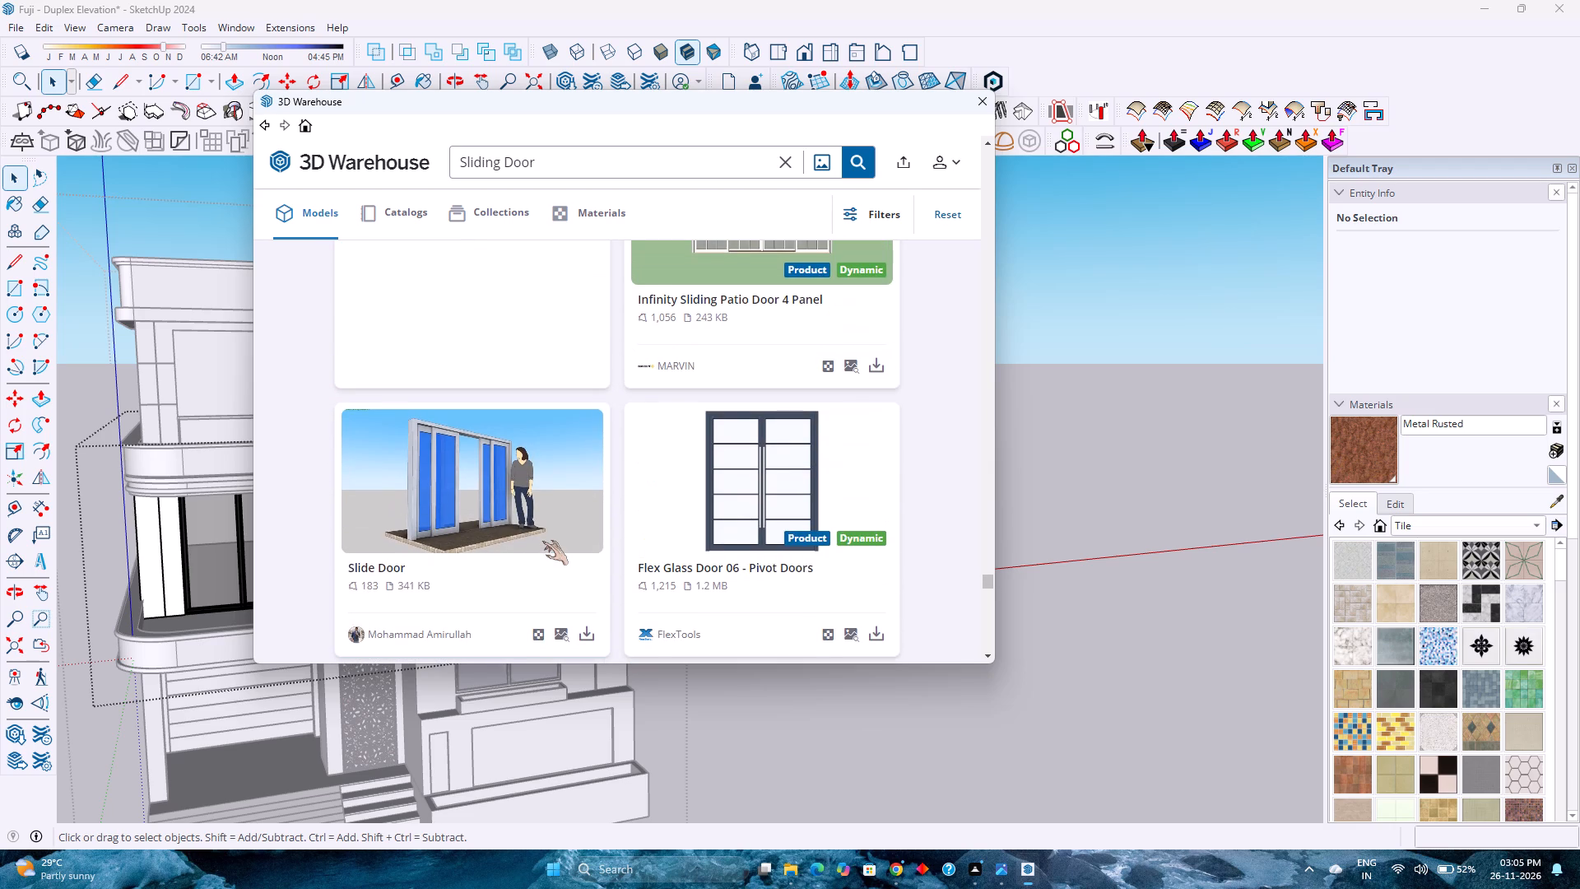
{"action": "scroll", "coordinate": [529, 550], "scroll_direction": "down", "scroll_amount": 3}
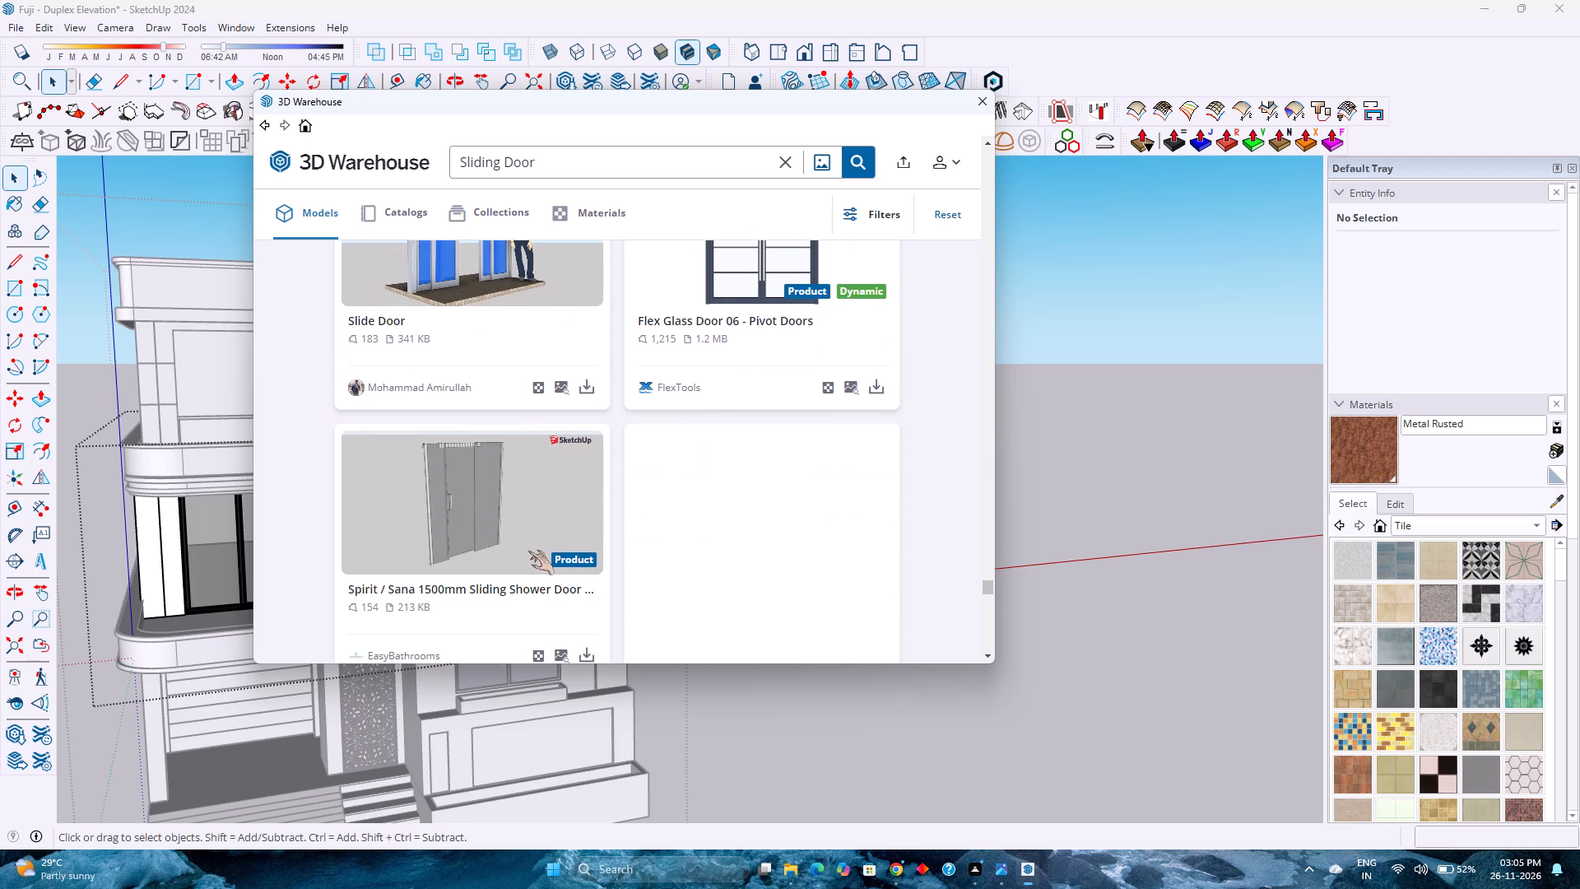
{"action": "scroll", "coordinate": [528, 551], "scroll_direction": "down", "scroll_amount": 4}
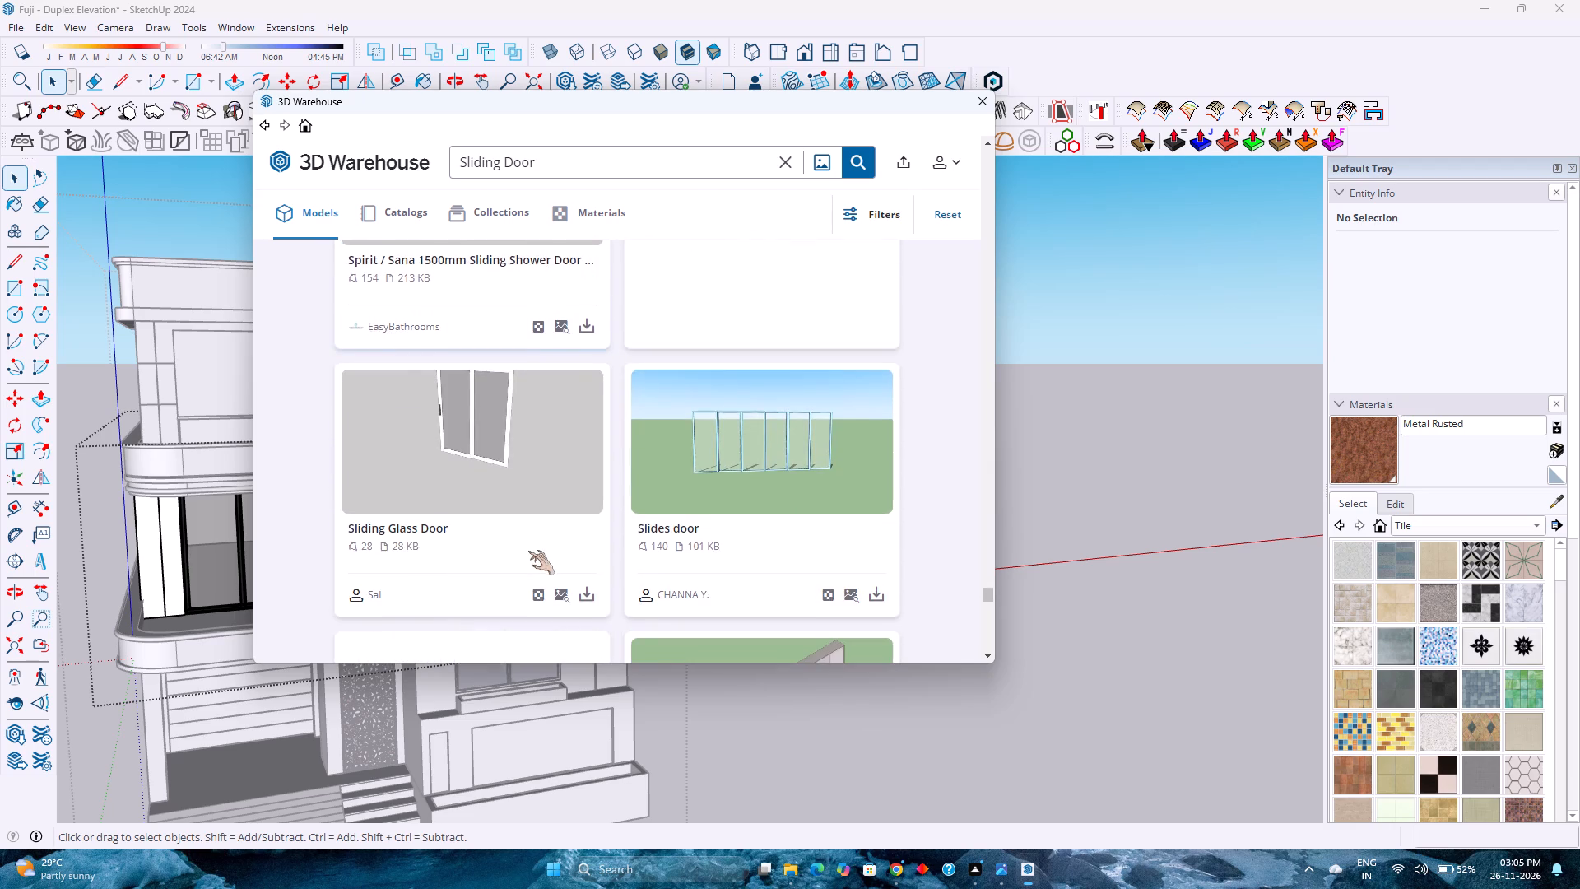
Examine the Sliding Door models beyond Slides door, through Flex Glass Door 07 to Box Blindex simples, for a fitting glazed door.
{"action": "scroll", "coordinate": [528, 551], "scroll_direction": "down", "scroll_amount": 12}
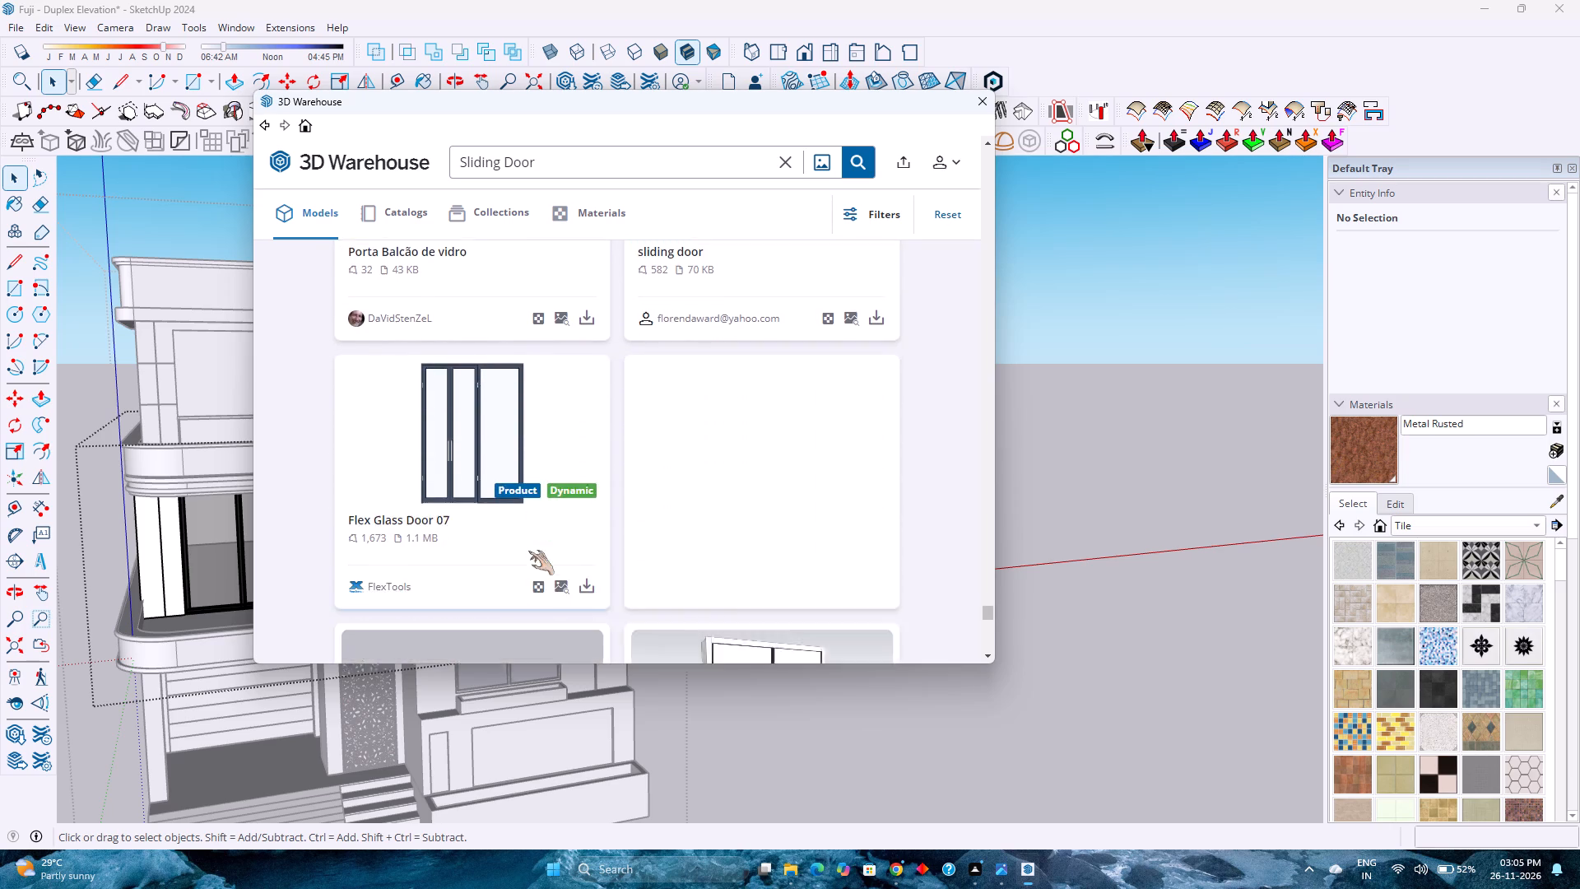
{"action": "scroll", "coordinate": [528, 551], "scroll_direction": "up", "scroll_amount": 1}
{"action": "scroll", "coordinate": [528, 551], "scroll_direction": "down", "scroll_amount": 5}
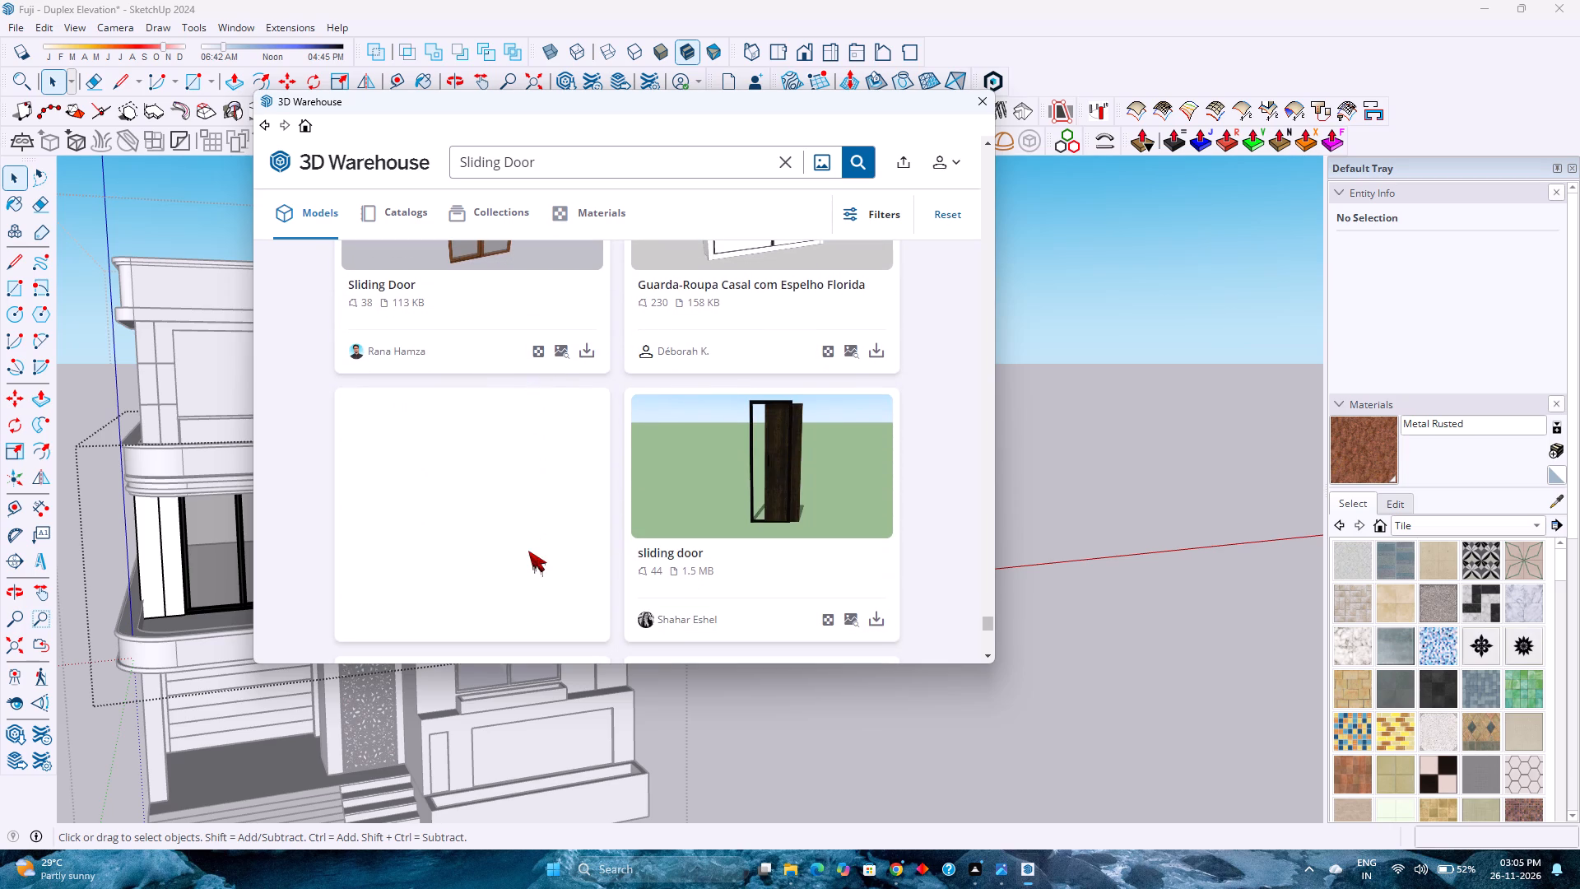
{"action": "scroll", "coordinate": [528, 551], "scroll_direction": "down", "scroll_amount": 6}
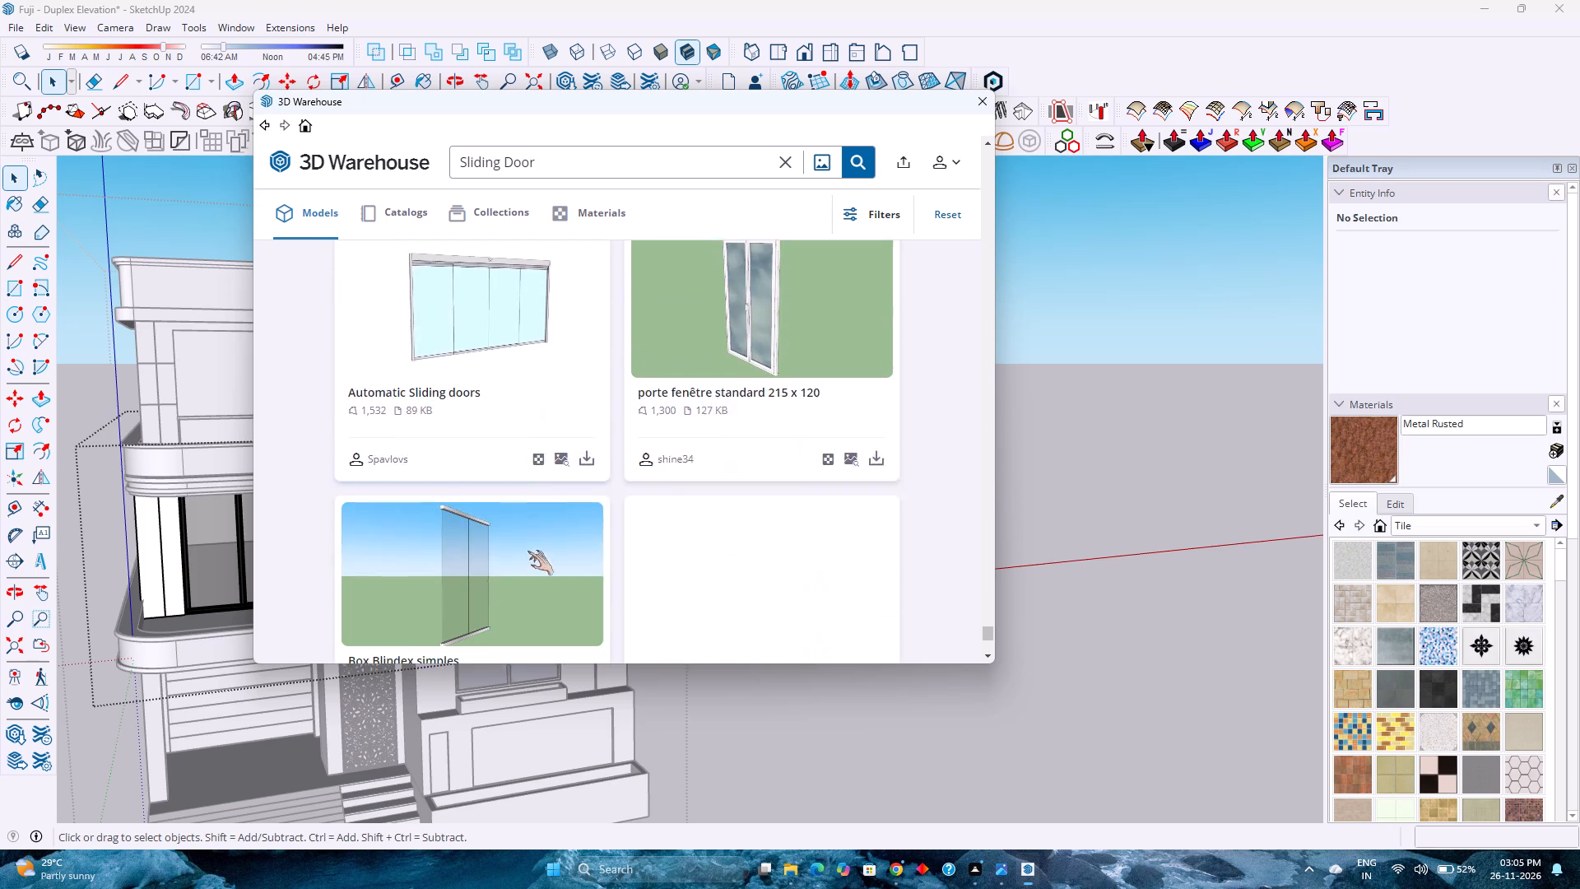
{"action": "scroll", "coordinate": [527, 551], "scroll_direction": "down", "scroll_amount": 8}
{"action": "scroll", "coordinate": [537, 549], "scroll_direction": "up", "scroll_amount": 4}
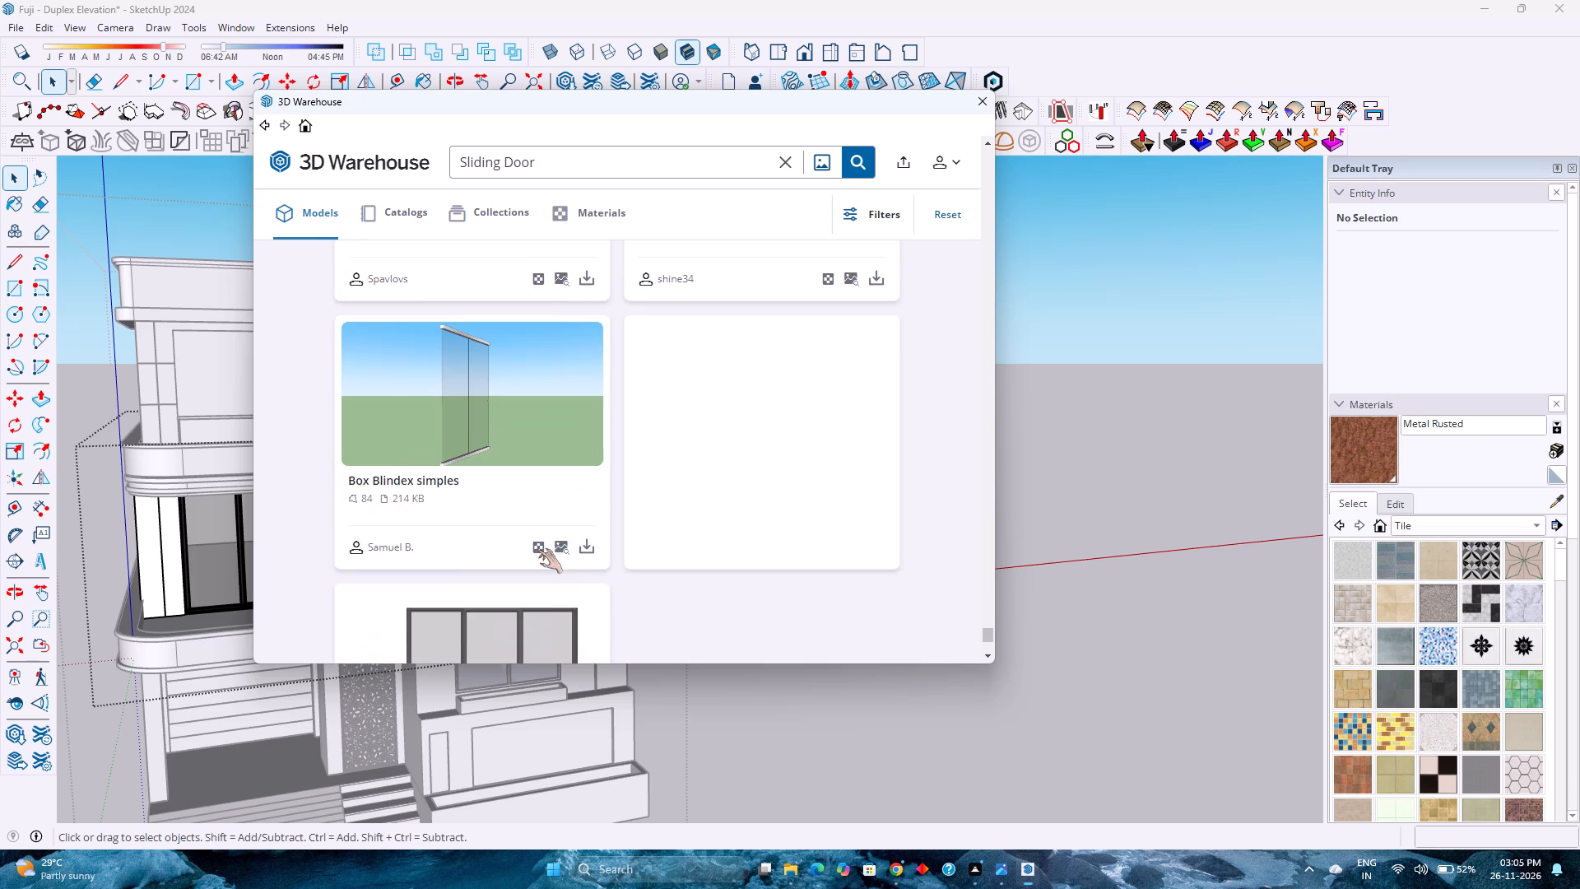
Re-examine the models around Flex Glass Door 07 and the brown-framed Sliding Door for a fit with the upper-floor opening.
{"action": "scroll", "coordinate": [534, 550], "scroll_direction": "up", "scroll_amount": 8}
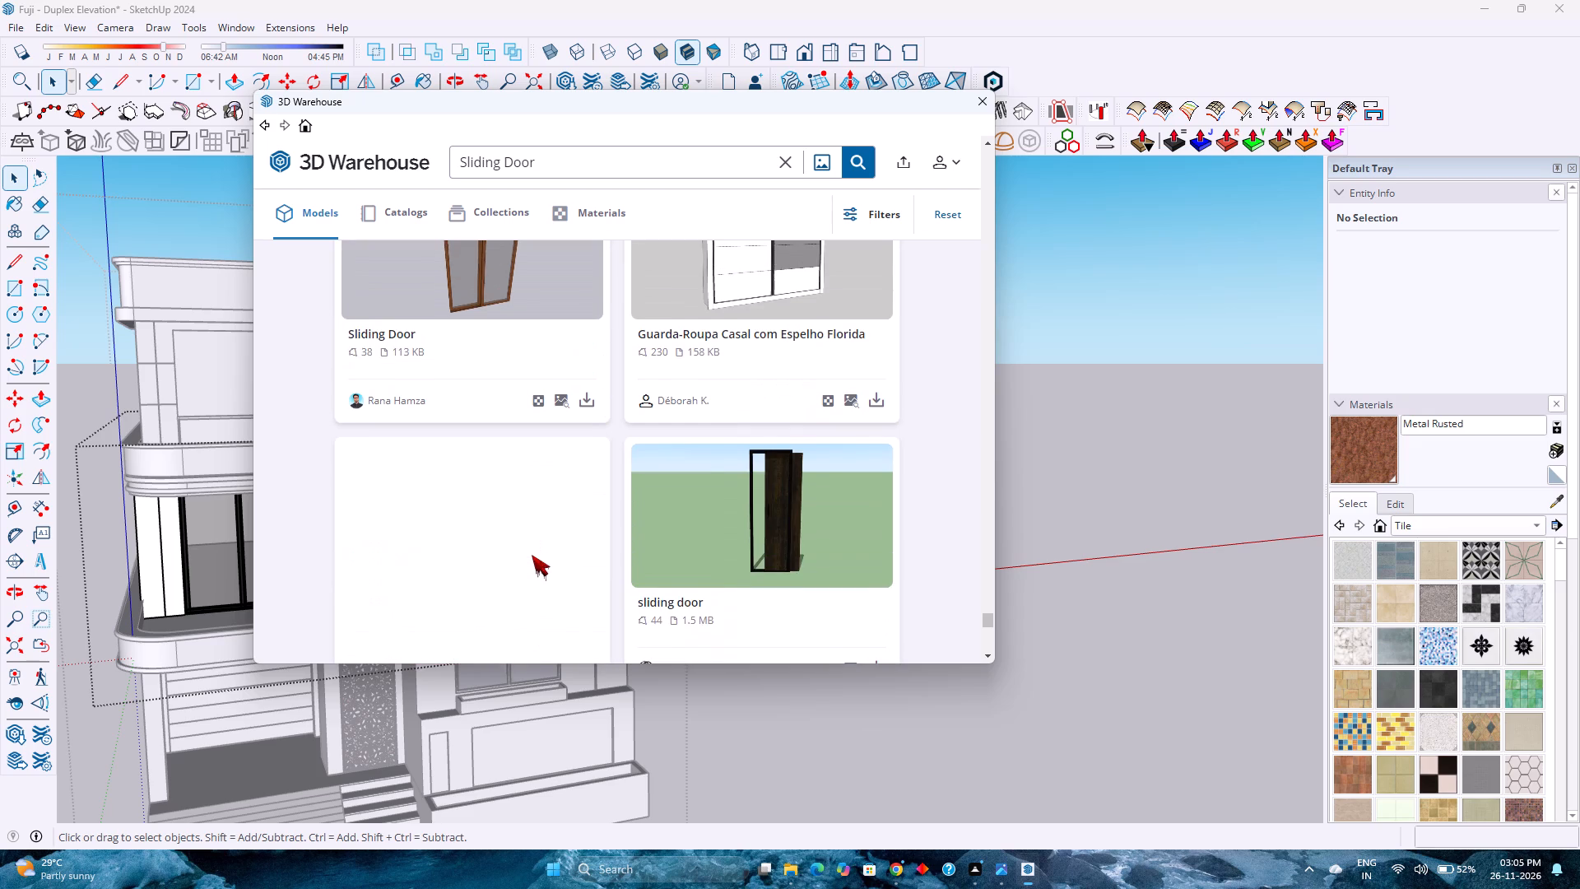
{"action": "scroll", "coordinate": [532, 555], "scroll_direction": "up", "scroll_amount": 6}
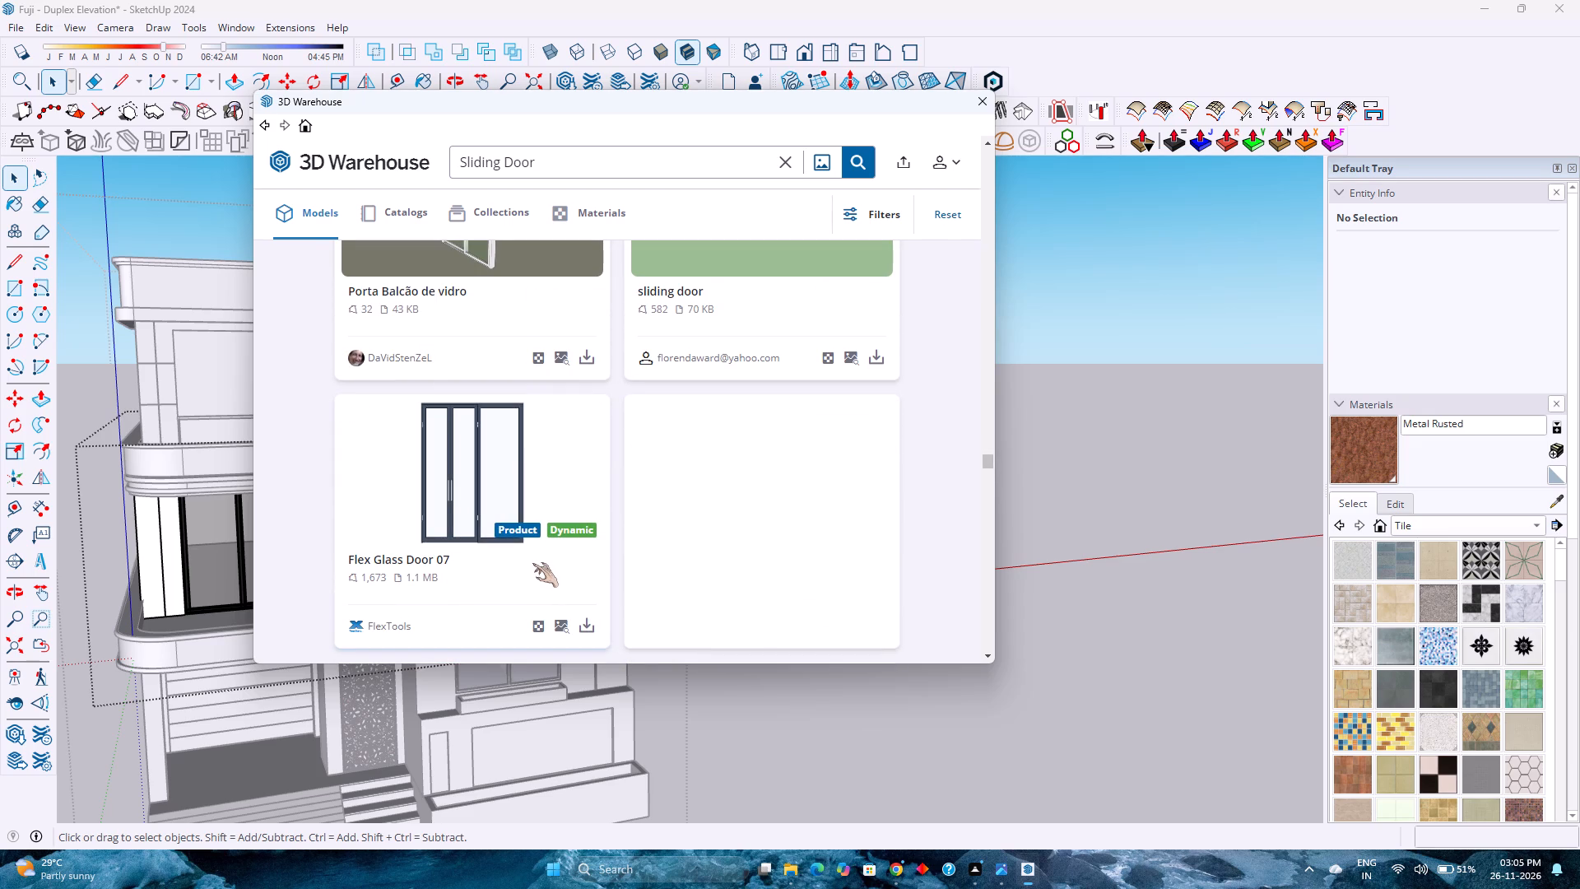
{"action": "scroll", "coordinate": [532, 567], "scroll_direction": "down", "scroll_amount": 4}
{"action": "scroll", "coordinate": [532, 569], "scroll_direction": "up", "scroll_amount": 2}
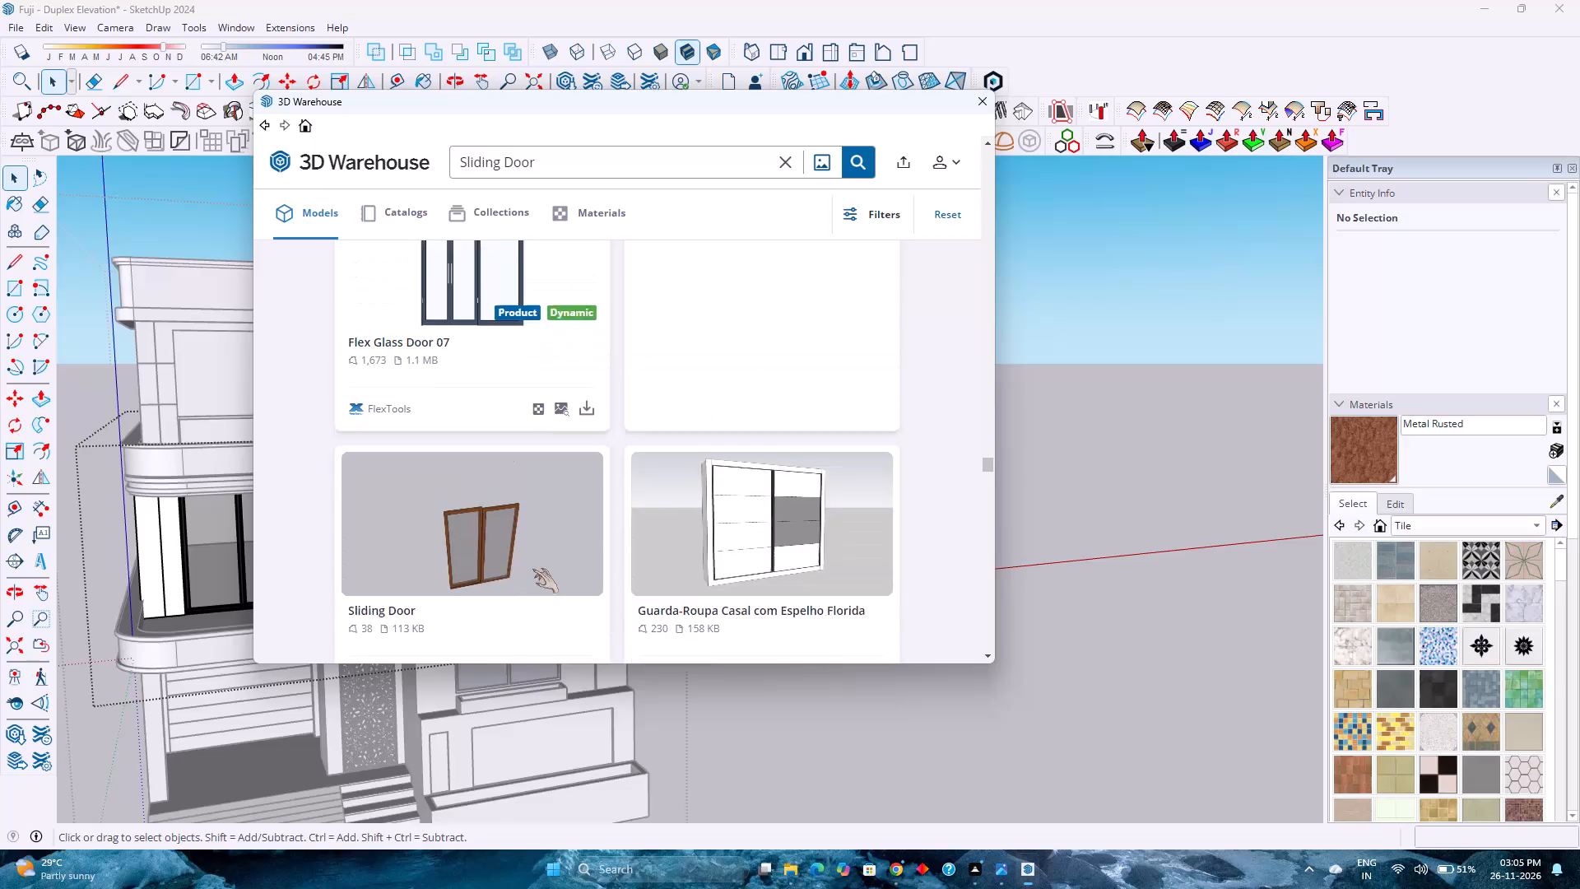
{"action": "scroll", "coordinate": [532, 570], "scroll_direction": "down", "scroll_amount": 4}
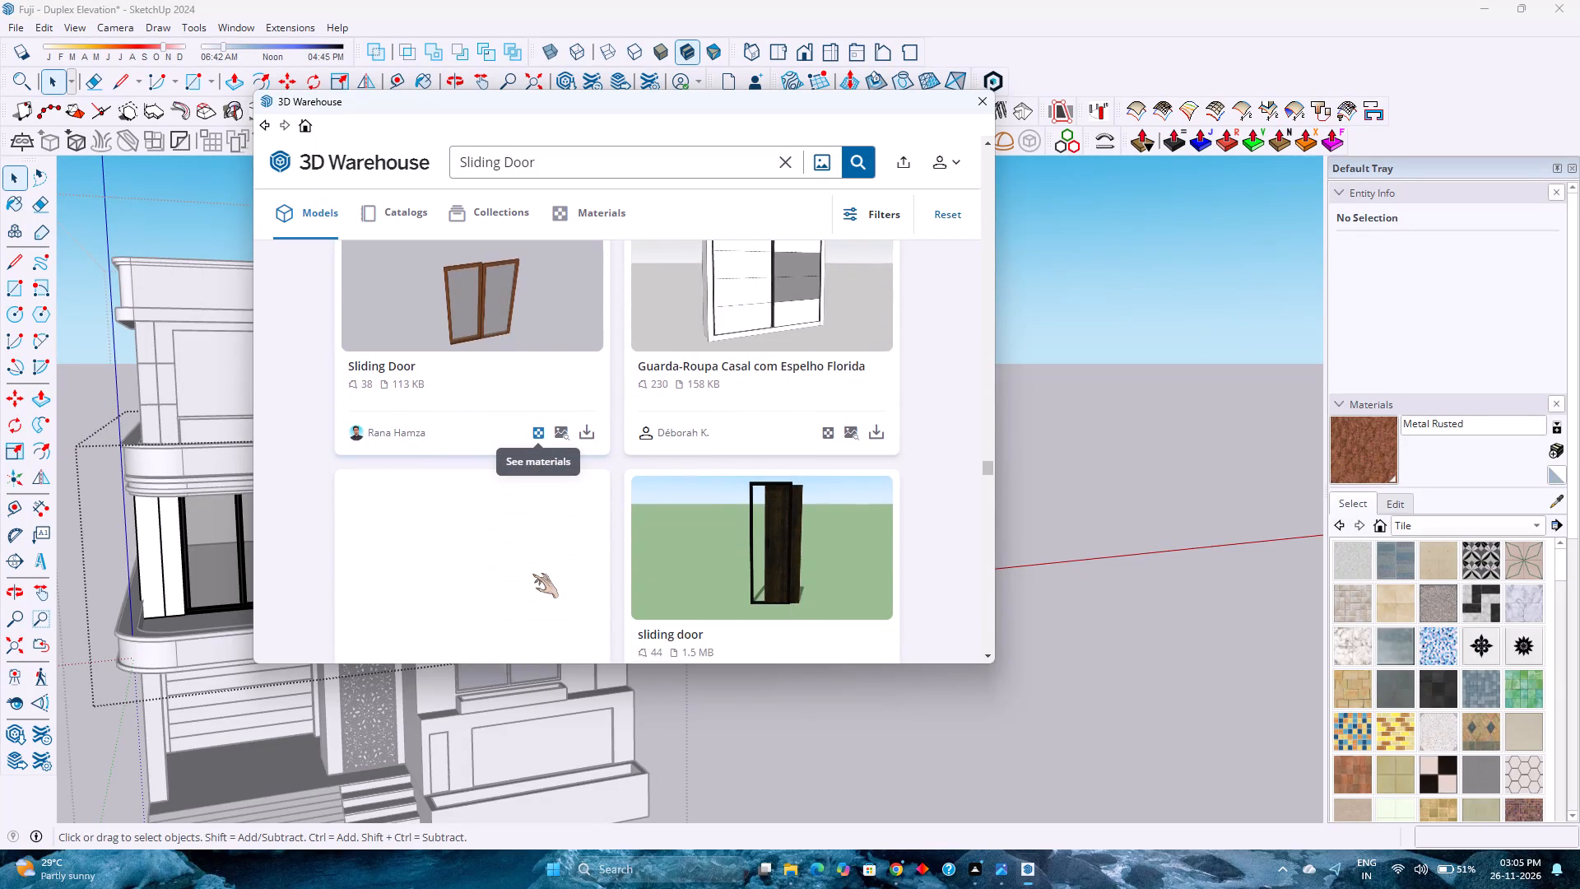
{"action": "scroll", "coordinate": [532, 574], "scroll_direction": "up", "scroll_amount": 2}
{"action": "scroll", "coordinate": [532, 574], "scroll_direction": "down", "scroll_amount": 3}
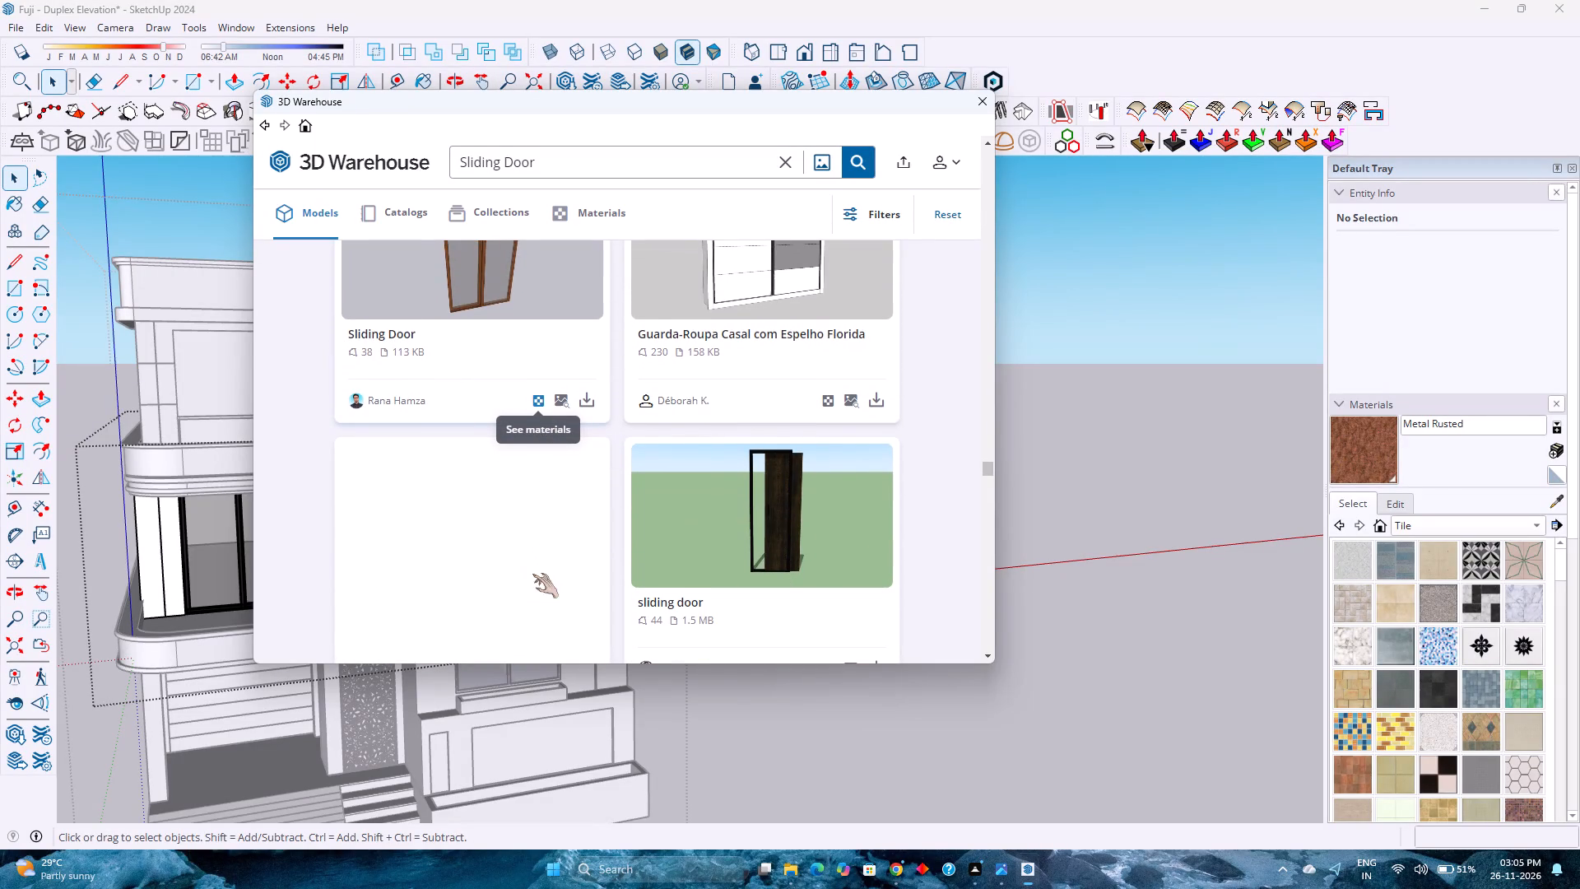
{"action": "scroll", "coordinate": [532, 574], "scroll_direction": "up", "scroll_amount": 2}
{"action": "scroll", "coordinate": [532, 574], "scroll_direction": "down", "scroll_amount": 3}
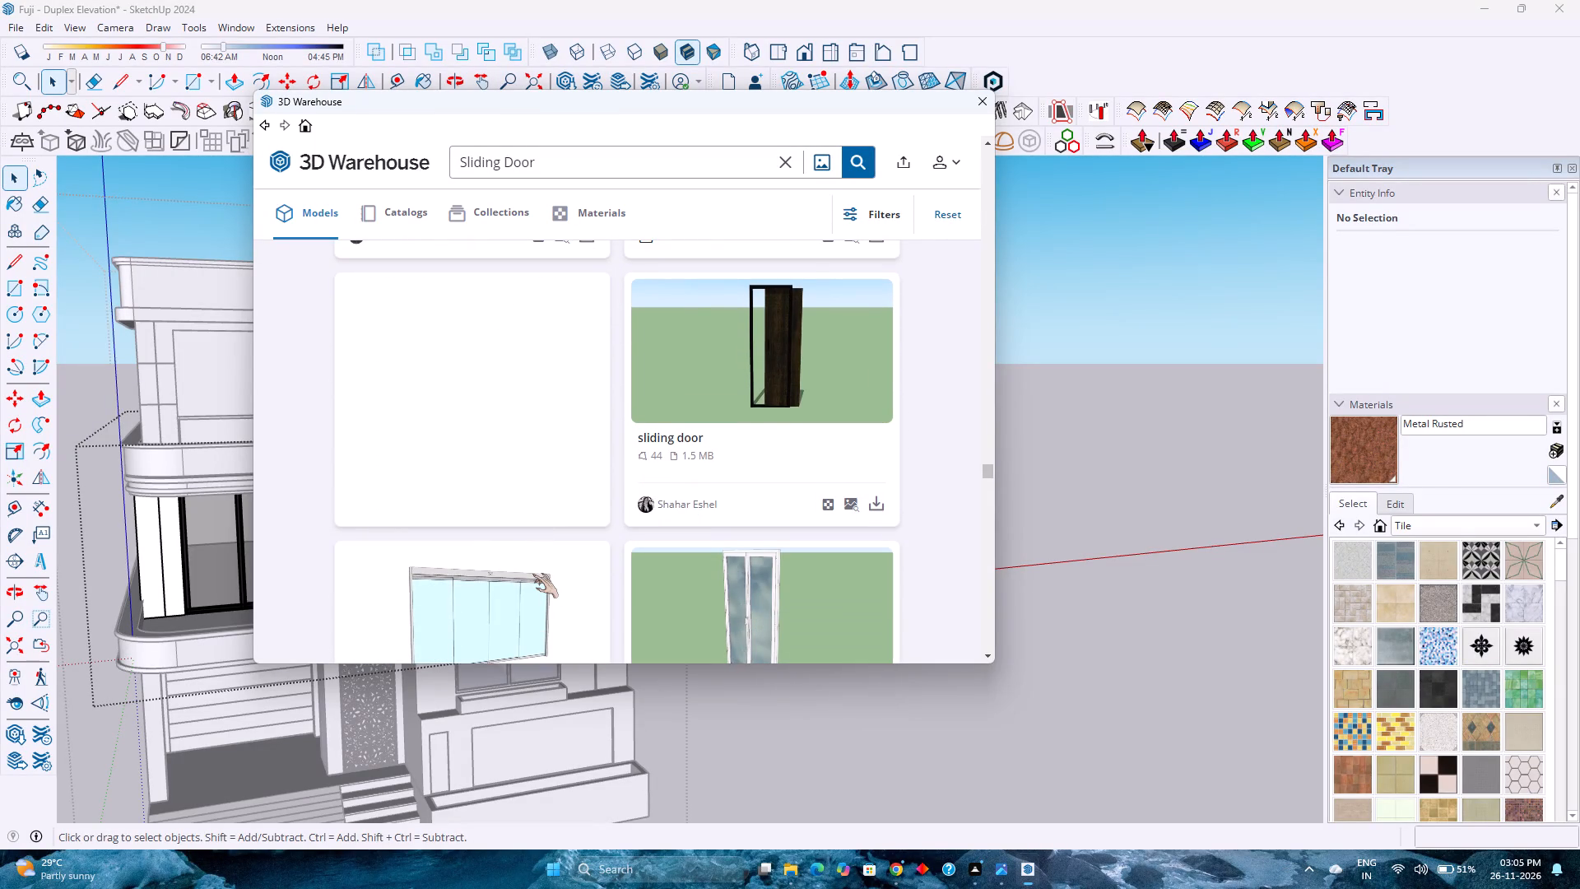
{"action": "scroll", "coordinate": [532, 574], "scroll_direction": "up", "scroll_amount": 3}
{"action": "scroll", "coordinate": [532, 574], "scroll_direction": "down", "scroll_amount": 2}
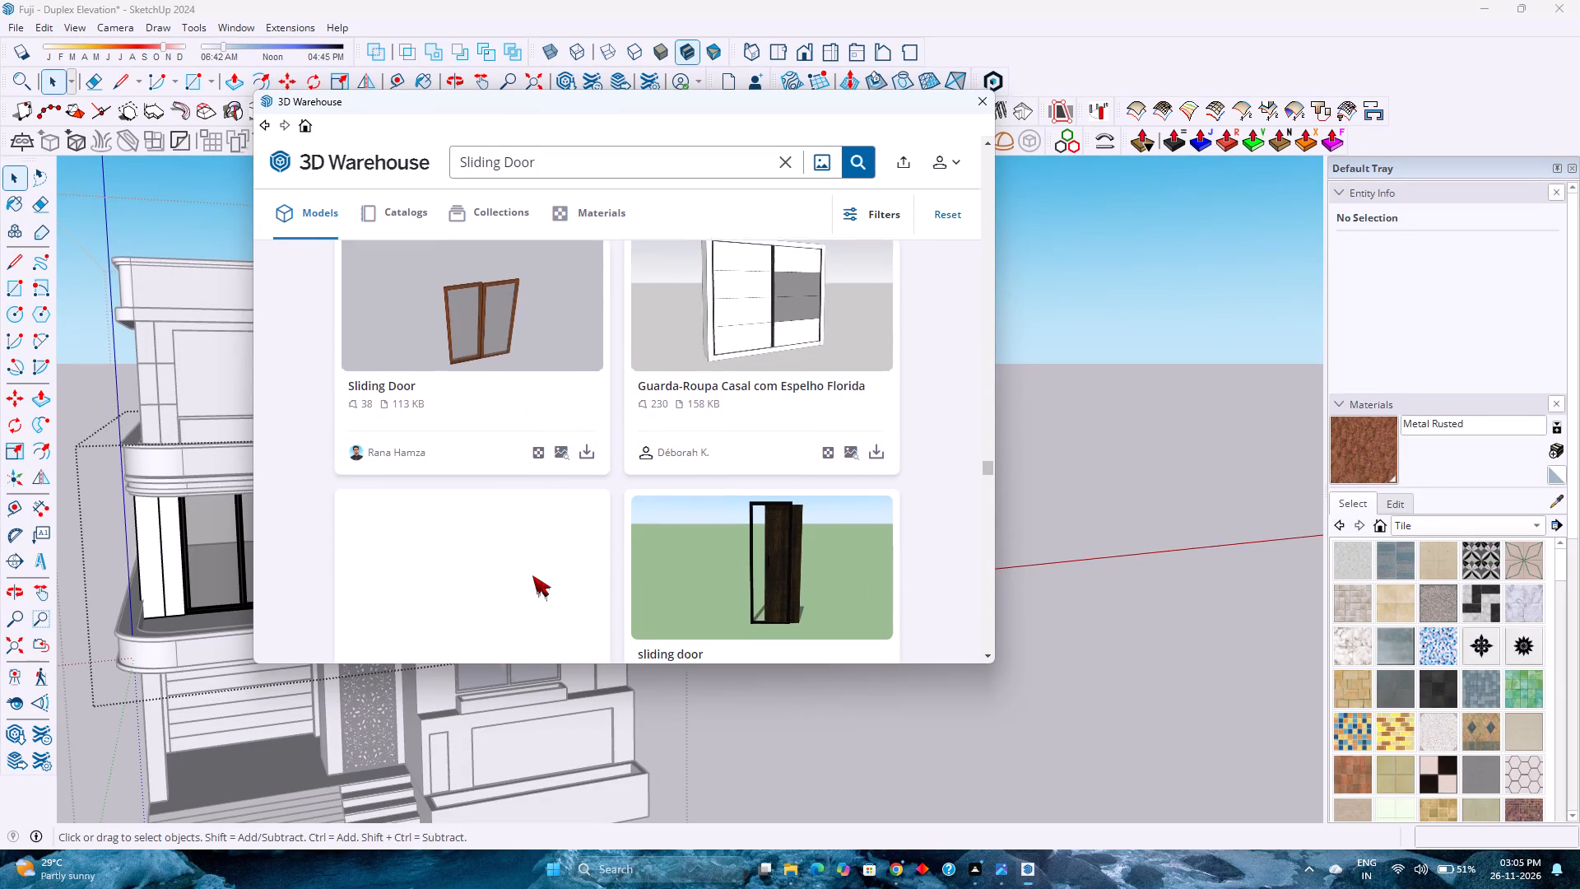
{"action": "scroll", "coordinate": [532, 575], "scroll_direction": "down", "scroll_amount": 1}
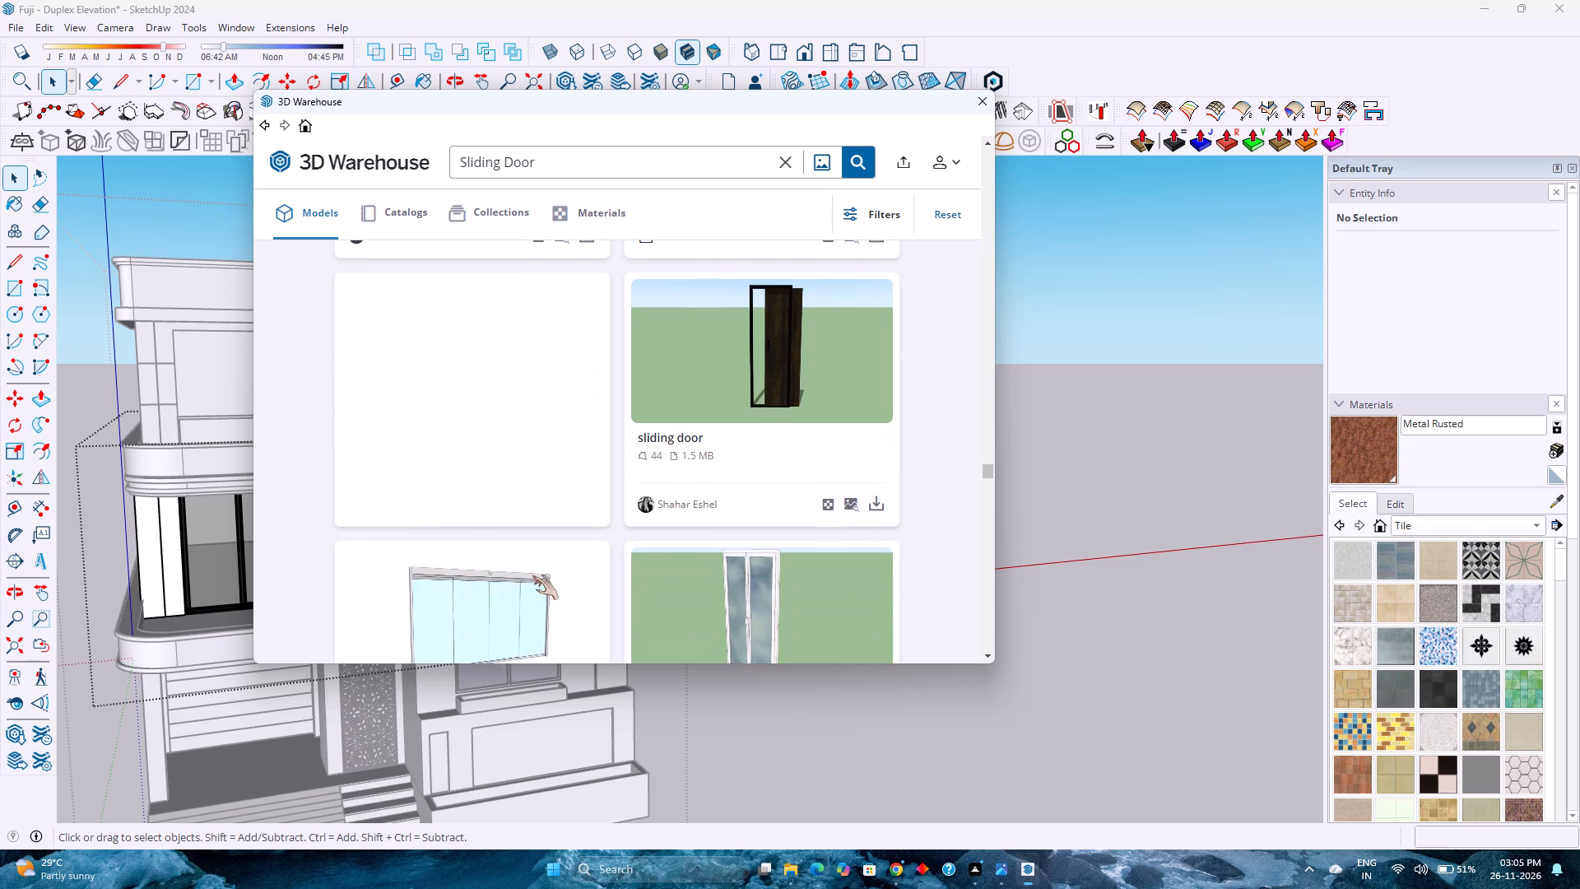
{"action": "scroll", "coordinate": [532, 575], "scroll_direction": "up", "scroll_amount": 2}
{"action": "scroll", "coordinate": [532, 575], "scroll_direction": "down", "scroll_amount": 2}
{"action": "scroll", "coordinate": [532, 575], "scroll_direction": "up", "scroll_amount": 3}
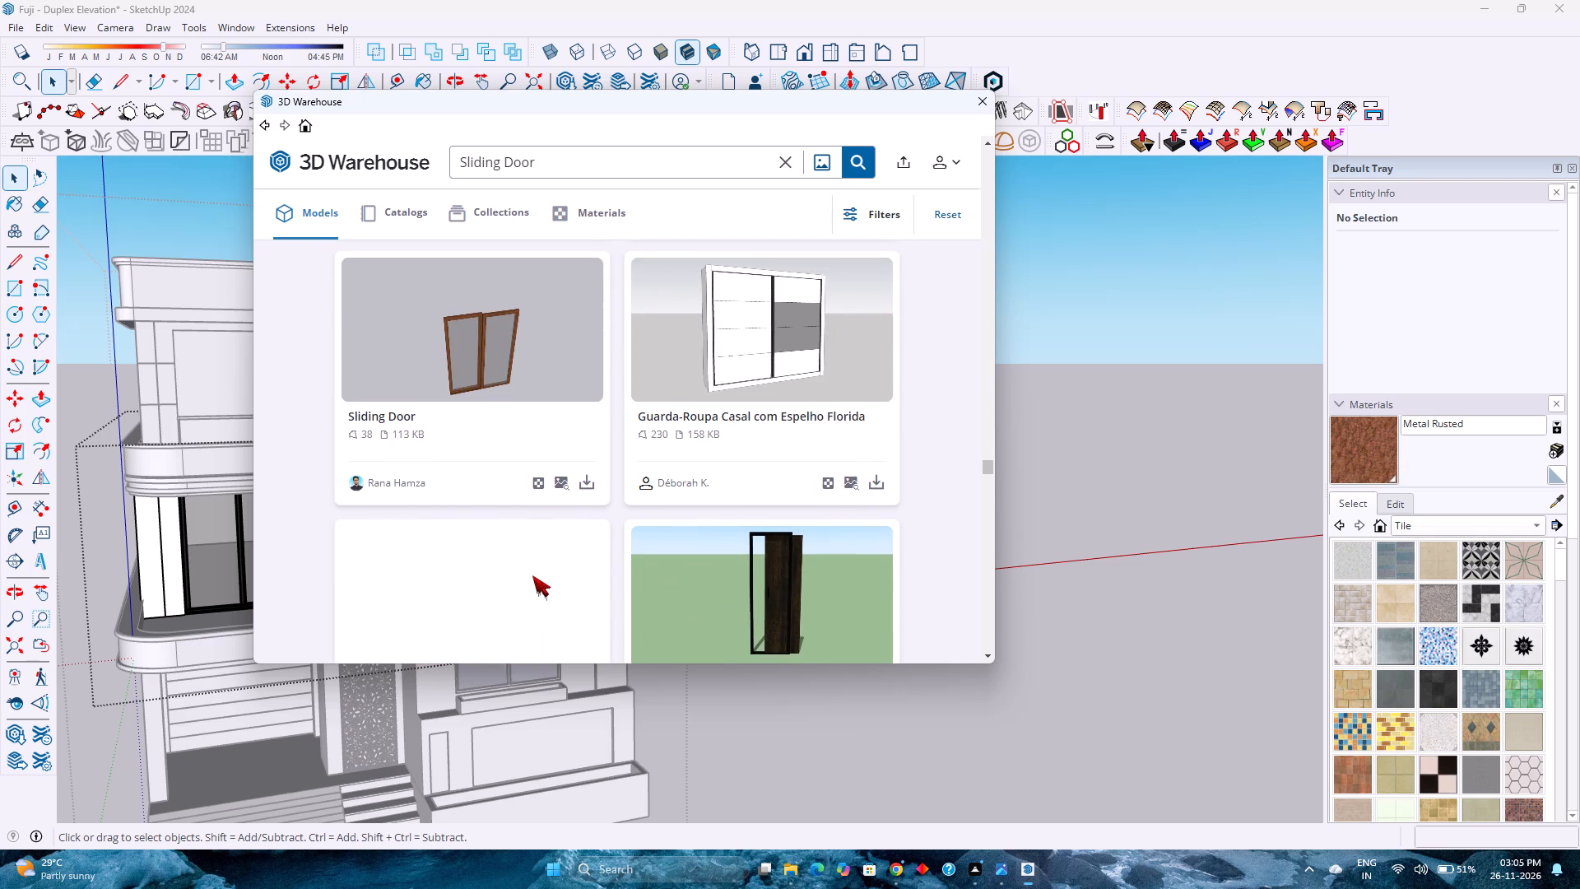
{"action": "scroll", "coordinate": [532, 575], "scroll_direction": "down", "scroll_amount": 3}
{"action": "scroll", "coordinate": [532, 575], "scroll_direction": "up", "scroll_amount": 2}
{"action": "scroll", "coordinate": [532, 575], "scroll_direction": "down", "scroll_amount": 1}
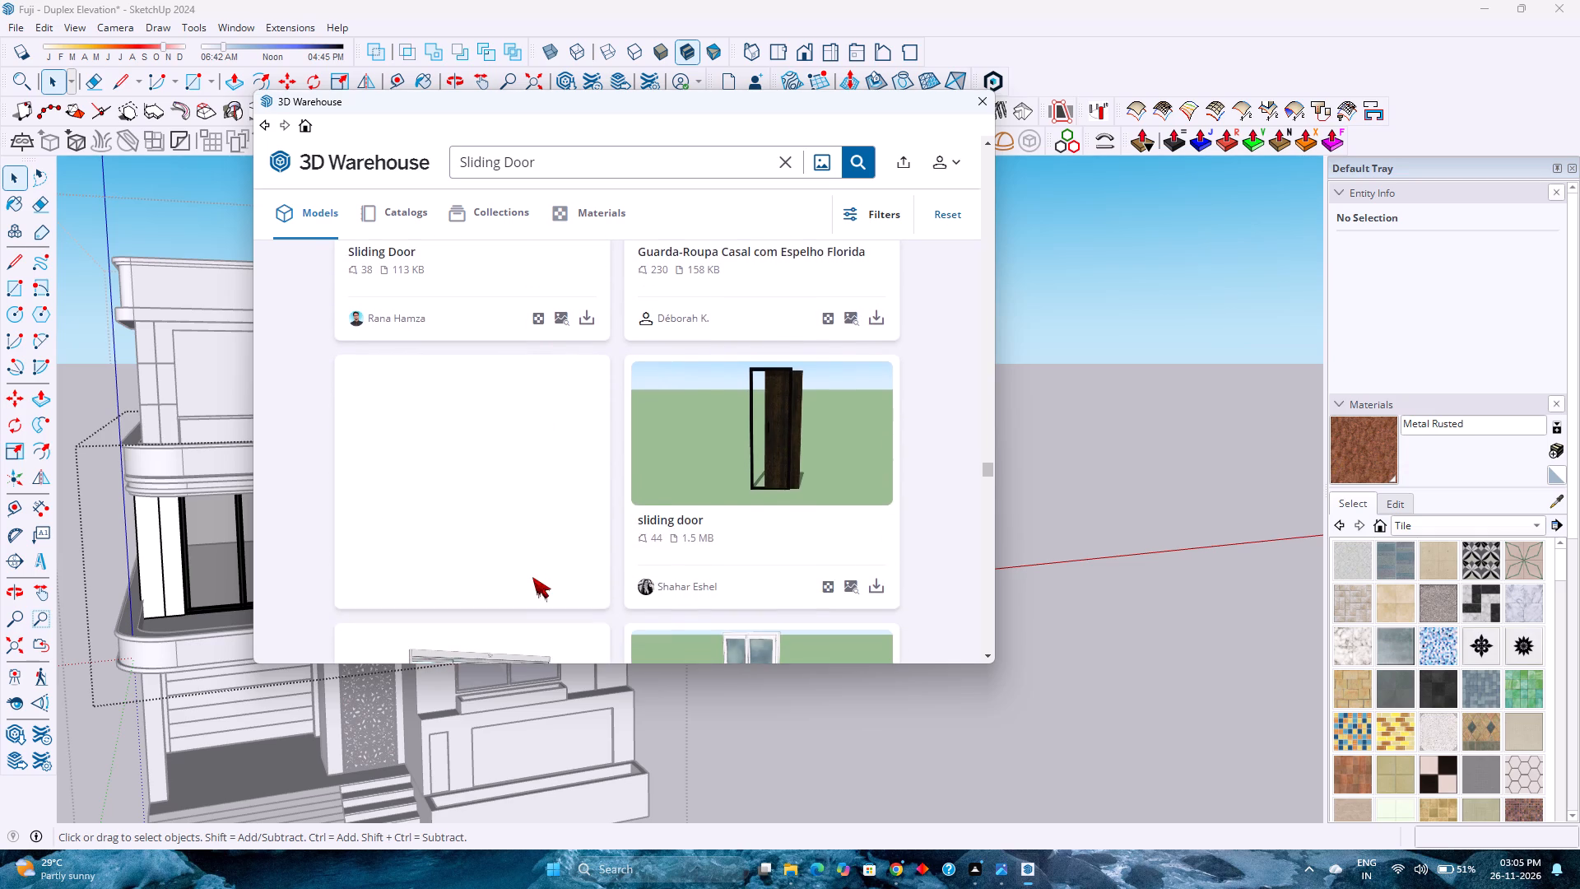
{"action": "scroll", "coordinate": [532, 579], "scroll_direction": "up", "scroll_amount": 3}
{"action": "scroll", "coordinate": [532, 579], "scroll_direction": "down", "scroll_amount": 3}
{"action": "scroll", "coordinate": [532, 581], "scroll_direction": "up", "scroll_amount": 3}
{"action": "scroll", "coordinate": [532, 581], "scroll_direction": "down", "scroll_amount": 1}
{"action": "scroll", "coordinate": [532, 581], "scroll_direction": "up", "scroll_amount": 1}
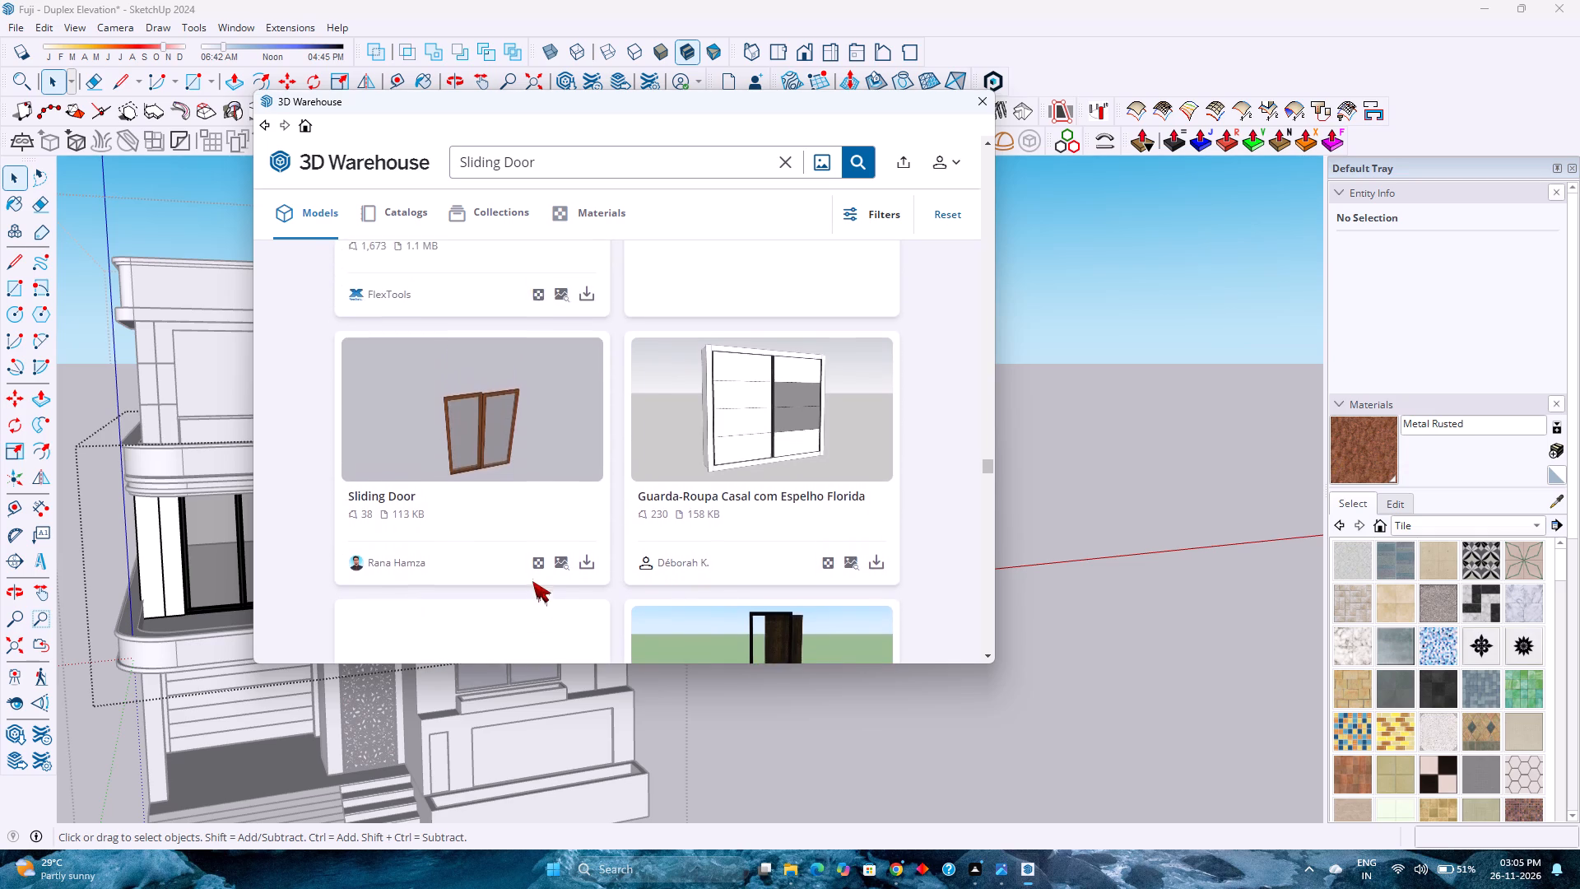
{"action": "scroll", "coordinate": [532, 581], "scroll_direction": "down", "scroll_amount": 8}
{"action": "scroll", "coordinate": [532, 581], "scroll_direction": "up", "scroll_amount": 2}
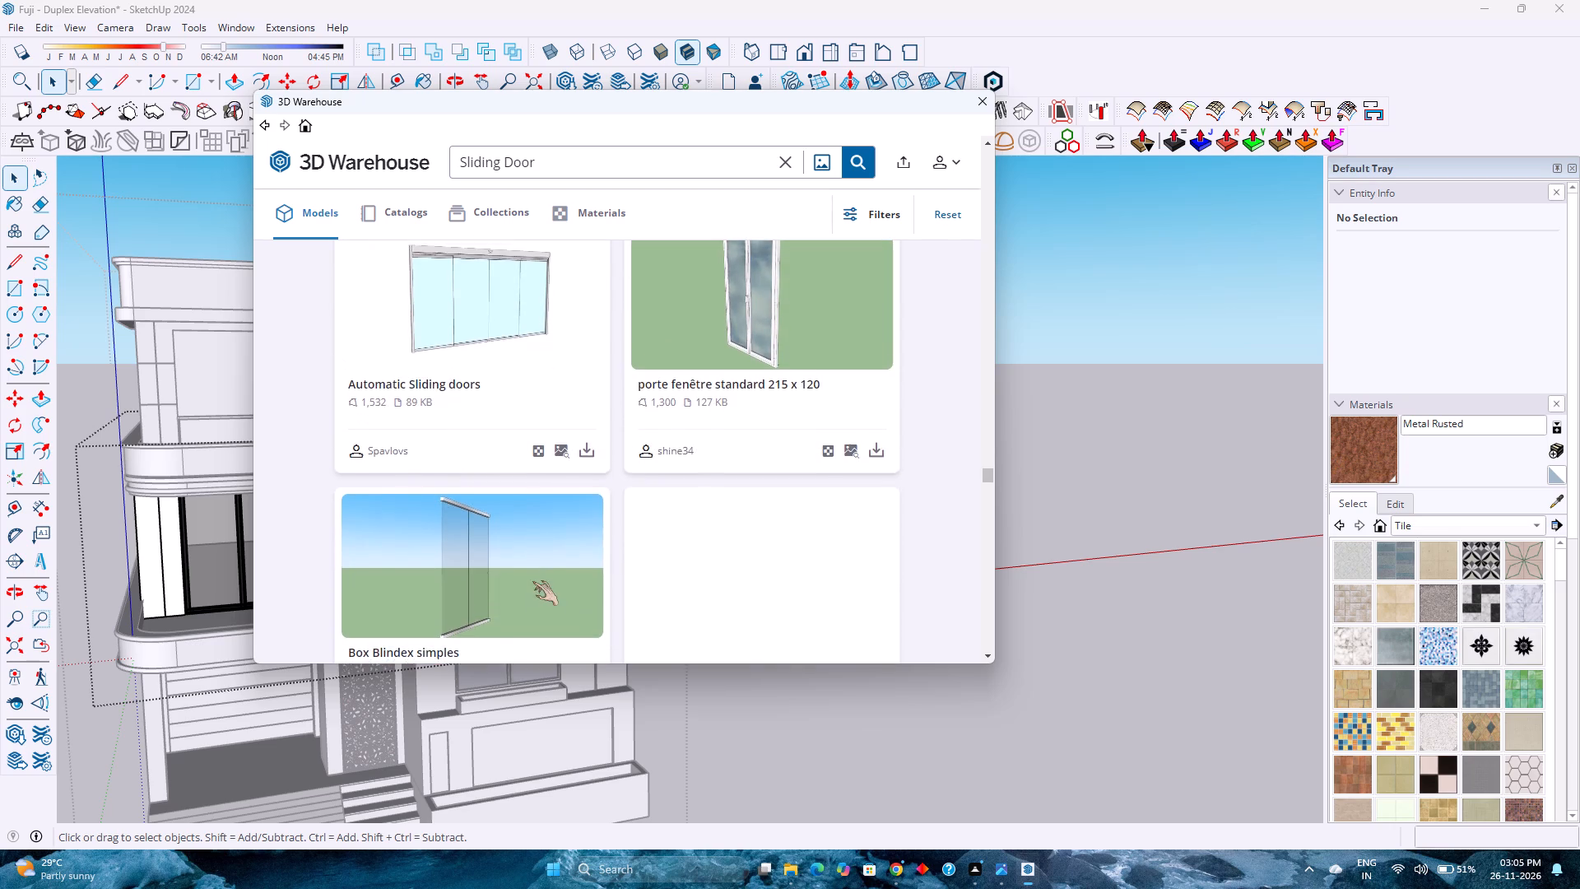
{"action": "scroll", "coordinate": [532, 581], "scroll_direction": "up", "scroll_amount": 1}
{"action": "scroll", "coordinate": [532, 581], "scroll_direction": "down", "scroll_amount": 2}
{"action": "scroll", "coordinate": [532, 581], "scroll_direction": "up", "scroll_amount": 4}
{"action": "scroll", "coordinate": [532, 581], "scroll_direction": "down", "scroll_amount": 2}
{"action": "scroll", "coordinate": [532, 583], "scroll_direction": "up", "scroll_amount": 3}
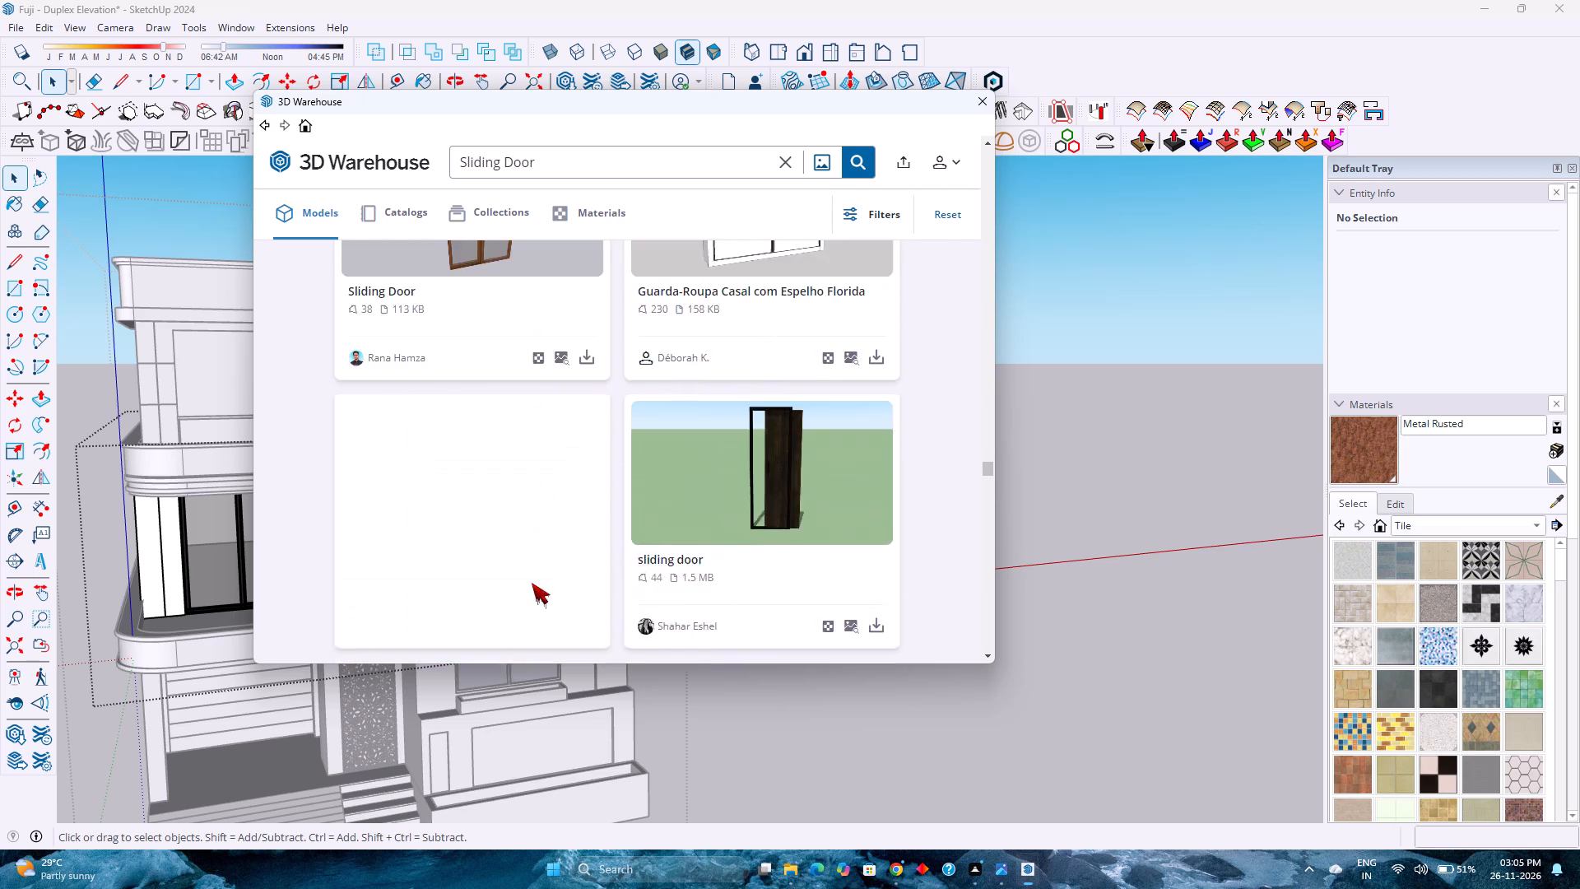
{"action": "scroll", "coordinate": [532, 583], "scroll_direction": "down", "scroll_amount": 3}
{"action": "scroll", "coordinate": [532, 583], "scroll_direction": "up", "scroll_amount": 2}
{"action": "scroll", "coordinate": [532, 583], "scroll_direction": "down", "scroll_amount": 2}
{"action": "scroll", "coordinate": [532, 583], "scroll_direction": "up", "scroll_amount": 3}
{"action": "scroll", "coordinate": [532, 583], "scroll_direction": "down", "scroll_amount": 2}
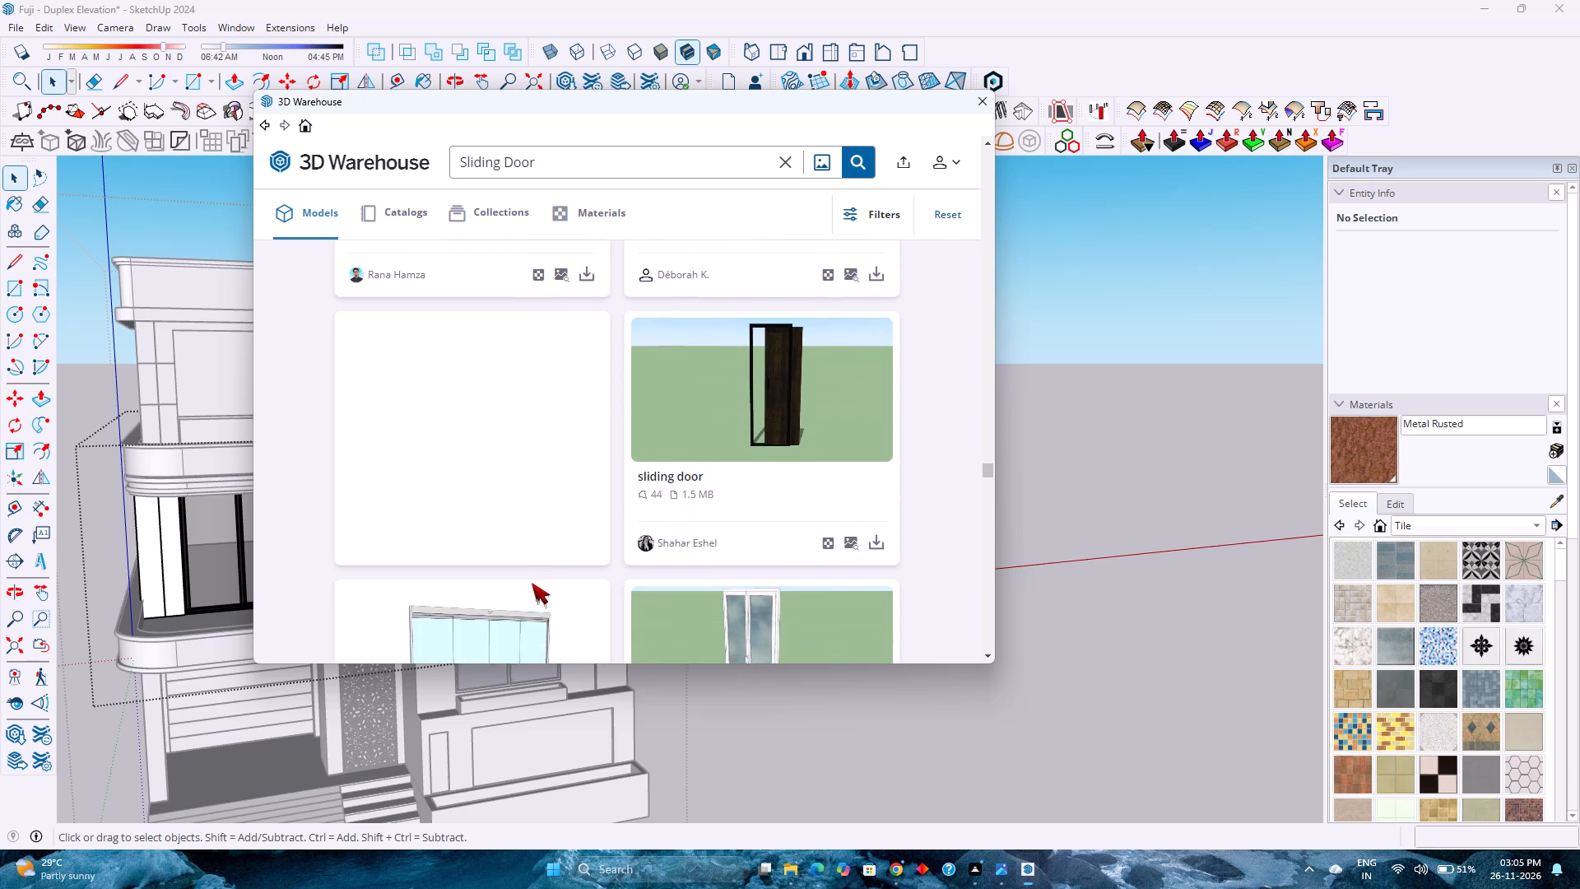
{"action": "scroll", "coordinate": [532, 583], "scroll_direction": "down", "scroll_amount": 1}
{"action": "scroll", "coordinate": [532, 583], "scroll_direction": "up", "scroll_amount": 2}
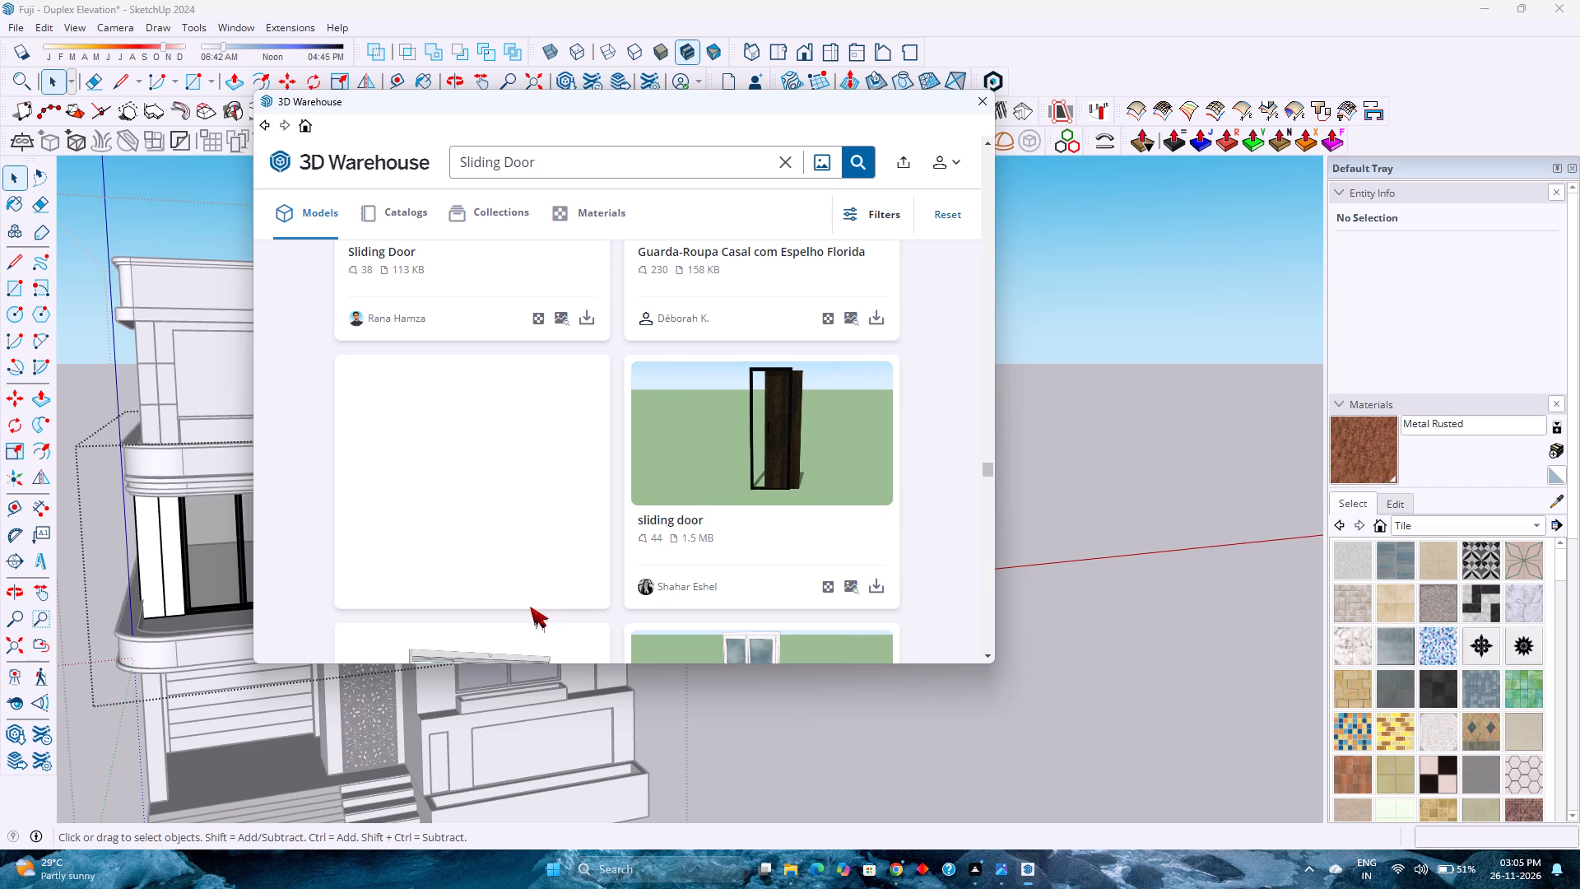
Examine the models following Box Blindex simples, including the PENTEK Ultra Slim Steel Window and janela, for a suitable glazed unit.
{"action": "scroll", "coordinate": [530, 607], "scroll_direction": "down", "scroll_amount": 11}
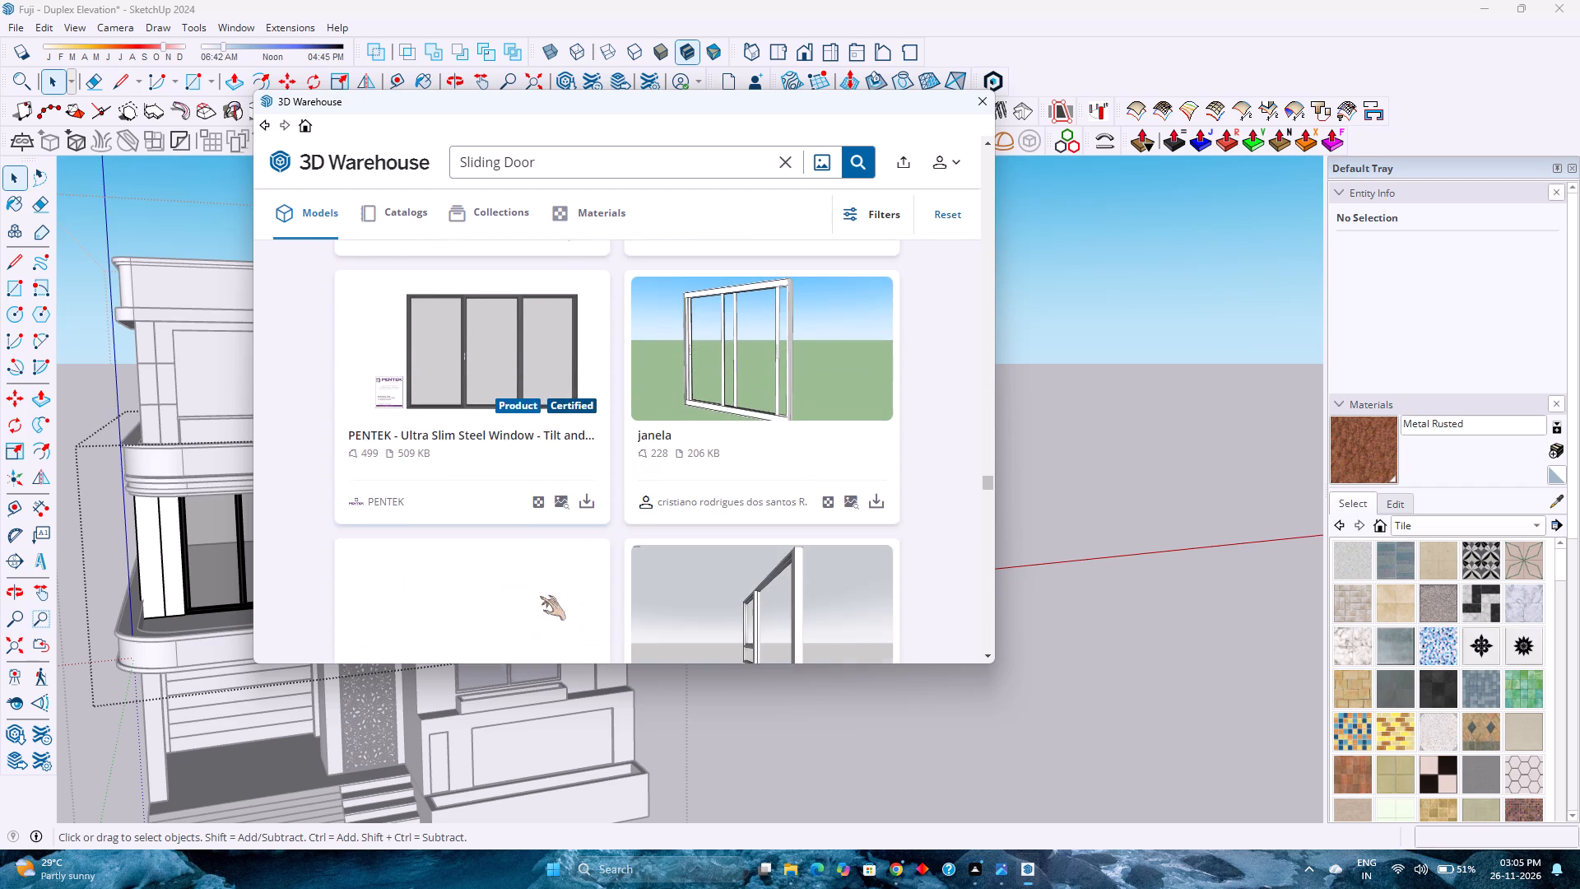
{"action": "scroll", "coordinate": [614, 607], "scroll_direction": "down", "scroll_amount": 1}
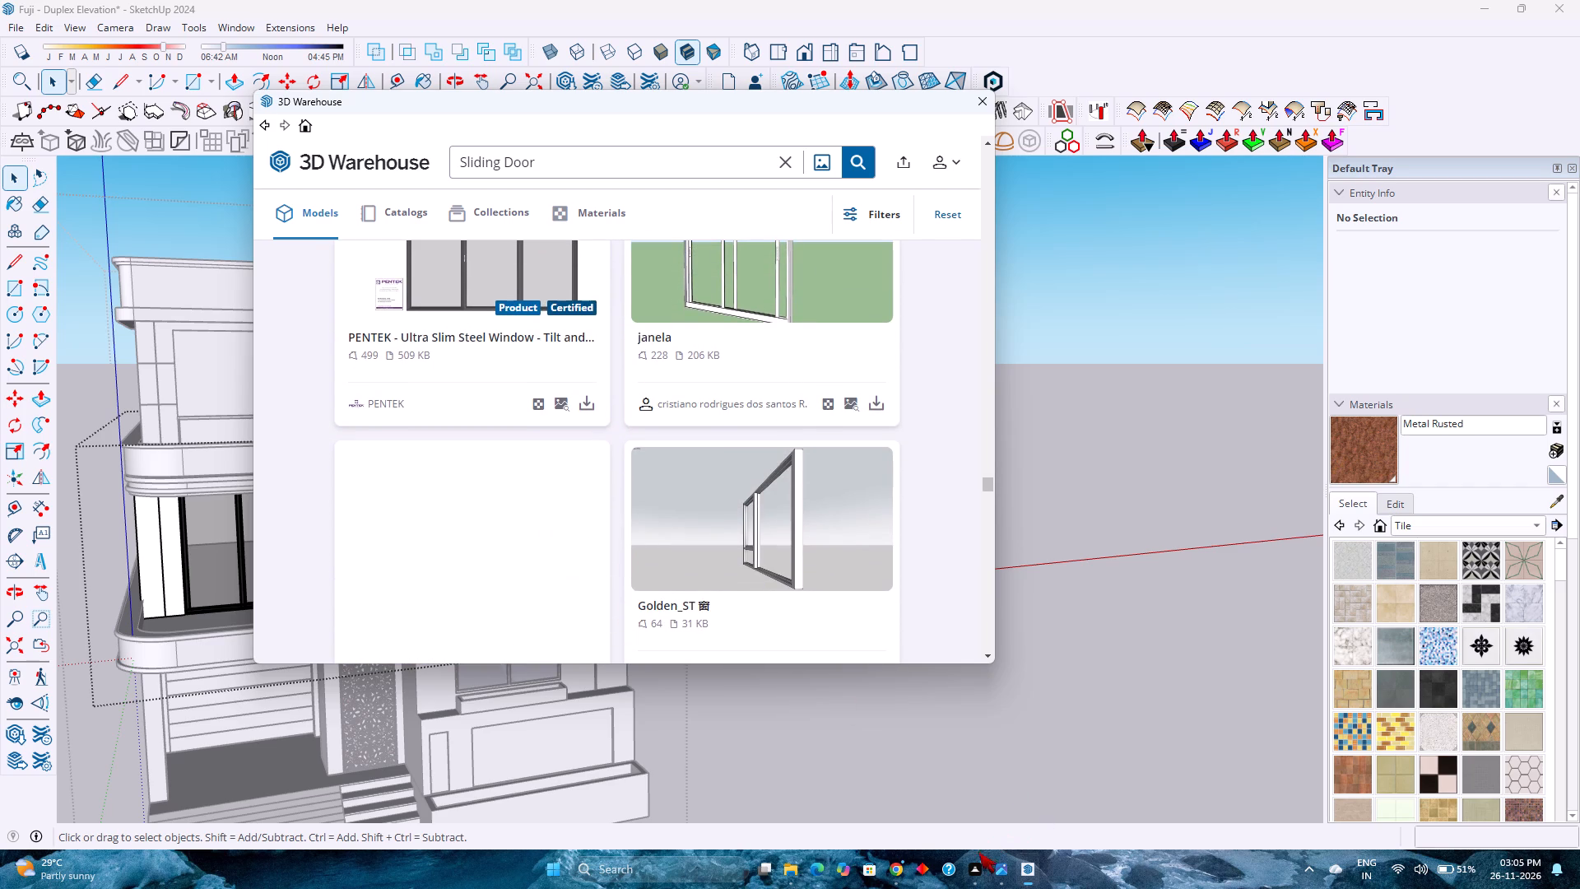
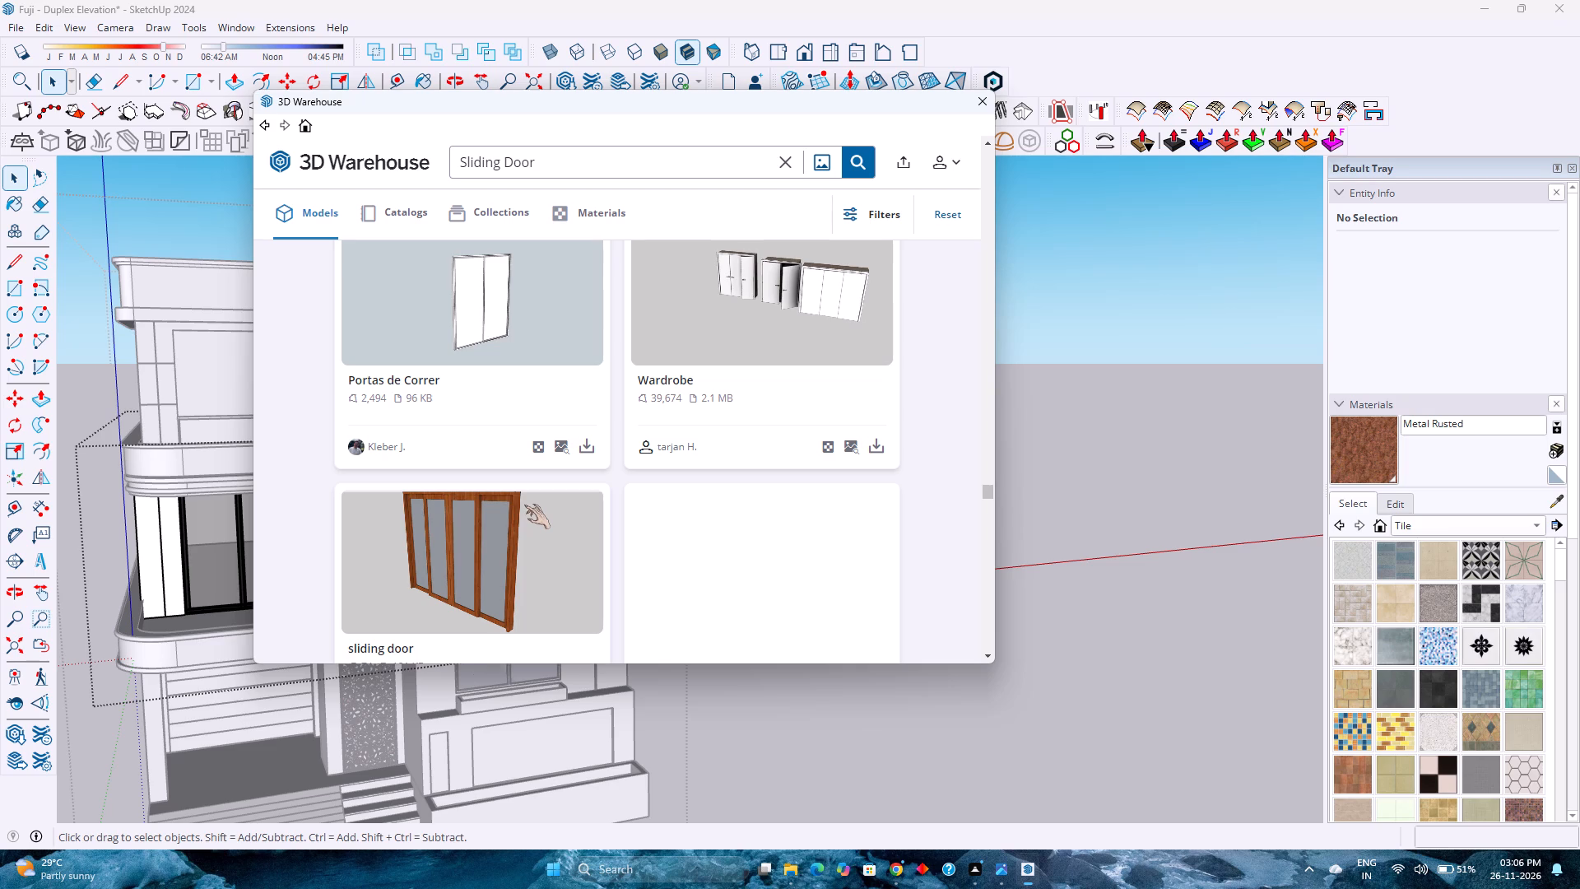
Examine the Sliding Door models from Portas de Correr to the two Porte-fenêtre 2 vantaux products for a suitable glazed unit.
{"action": "scroll", "coordinate": [524, 505], "scroll_direction": "up", "scroll_amount": 3}
{"action": "scroll", "coordinate": [524, 505], "scroll_direction": "down", "scroll_amount": 5}
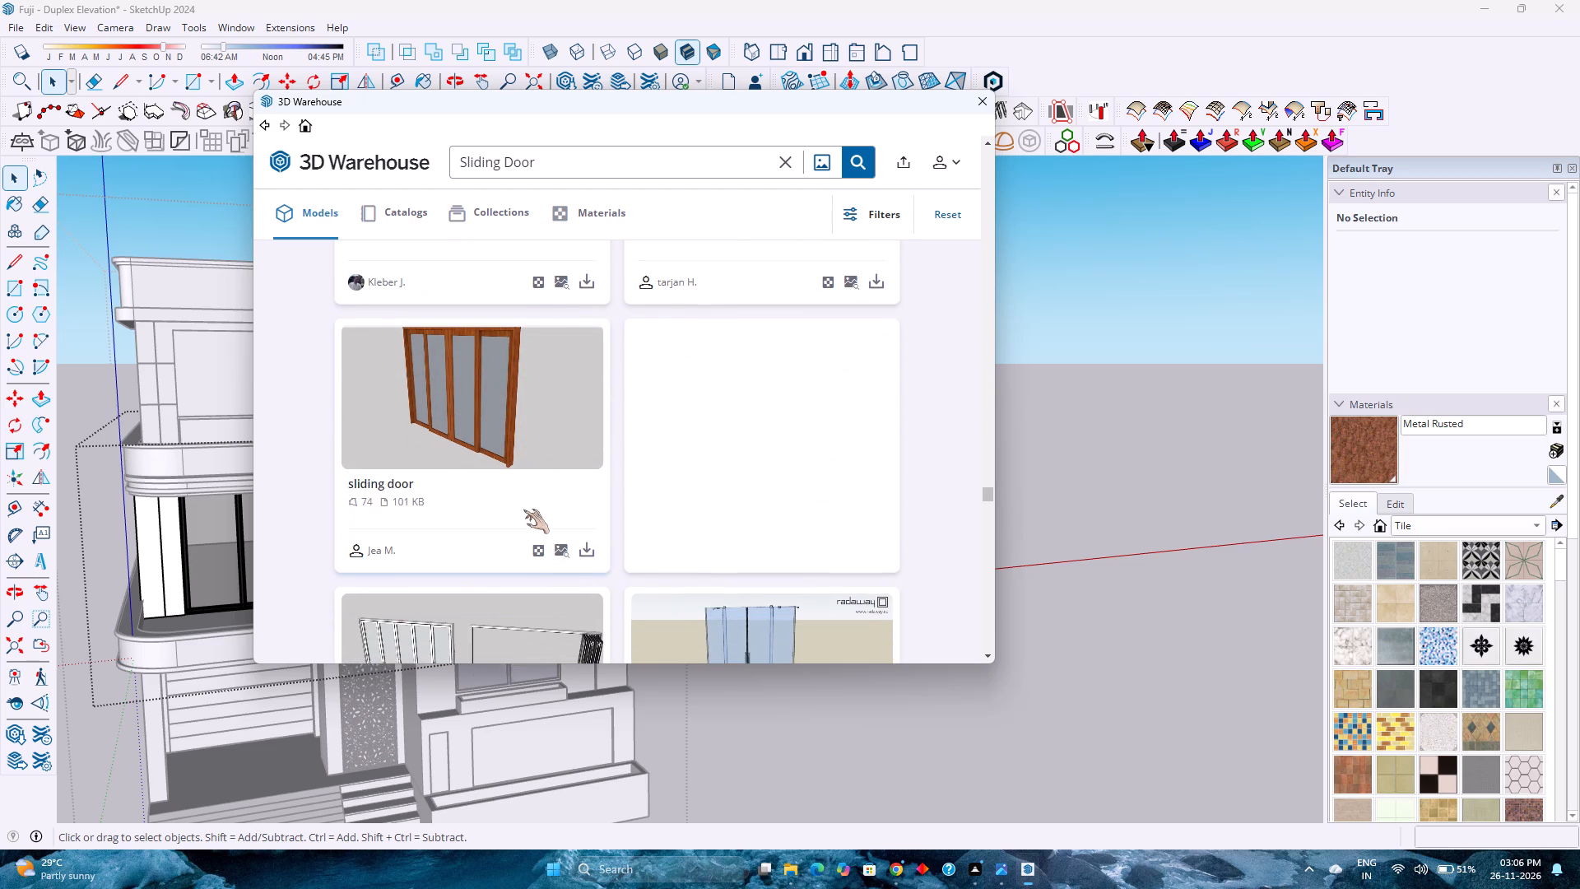
{"action": "scroll", "coordinate": [517, 513], "scroll_direction": "down", "scroll_amount": 8}
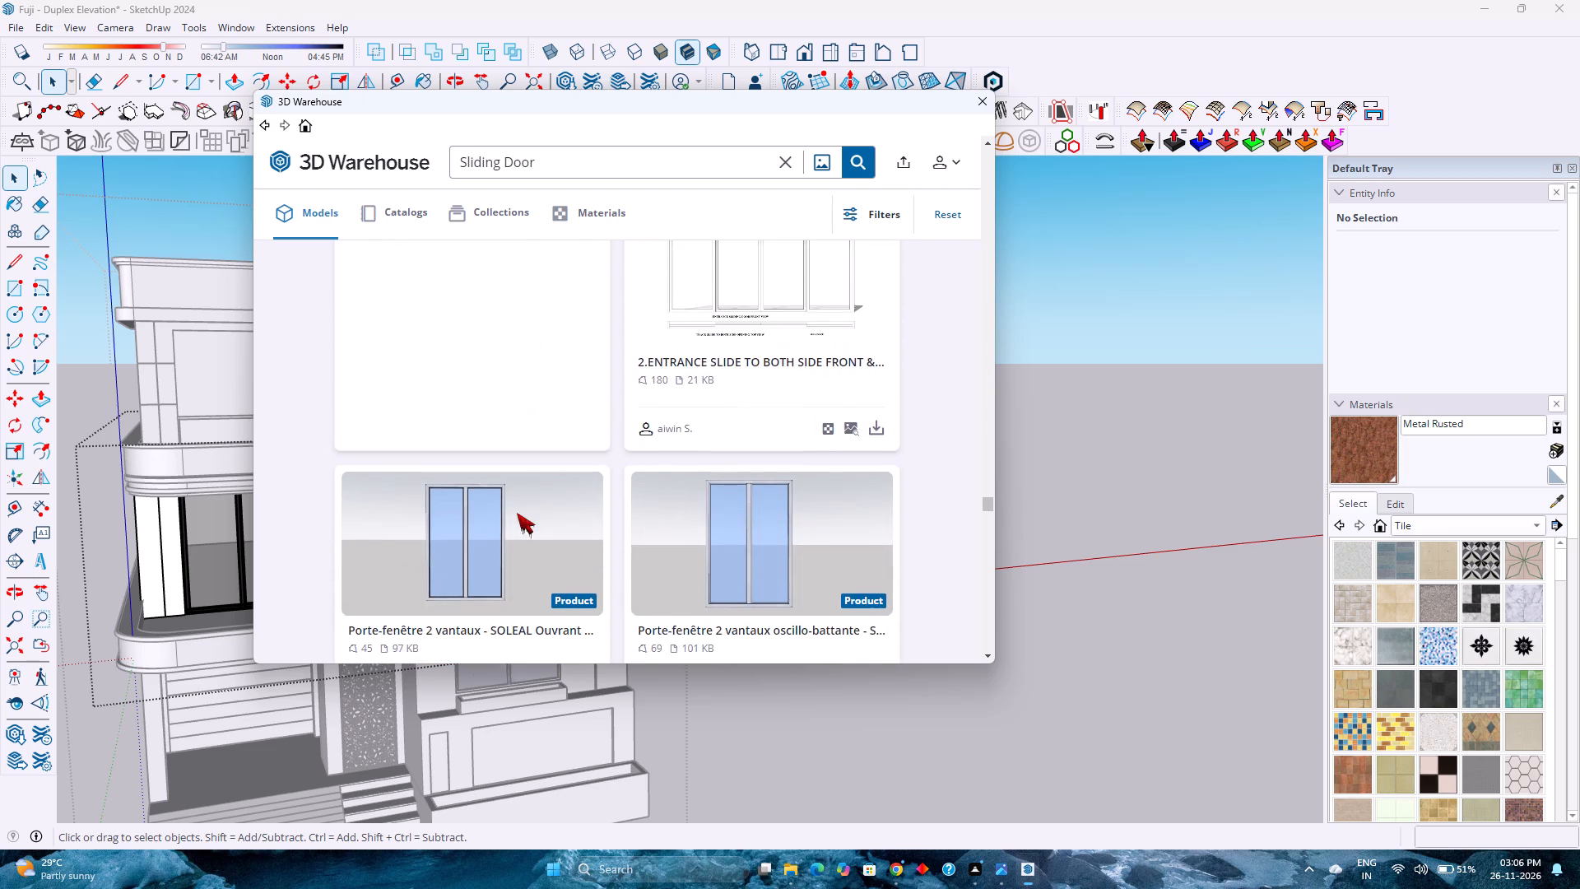
{"action": "scroll", "coordinate": [517, 513], "scroll_direction": "up", "scroll_amount": 3}
{"action": "scroll", "coordinate": [517, 514], "scroll_direction": "down", "scroll_amount": 4}
{"action": "scroll", "coordinate": [517, 514], "scroll_direction": "up", "scroll_amount": 3}
{"action": "scroll", "coordinate": [517, 514], "scroll_direction": "down", "scroll_amount": 4}
{"action": "scroll", "coordinate": [516, 516], "scroll_direction": "up", "scroll_amount": 3}
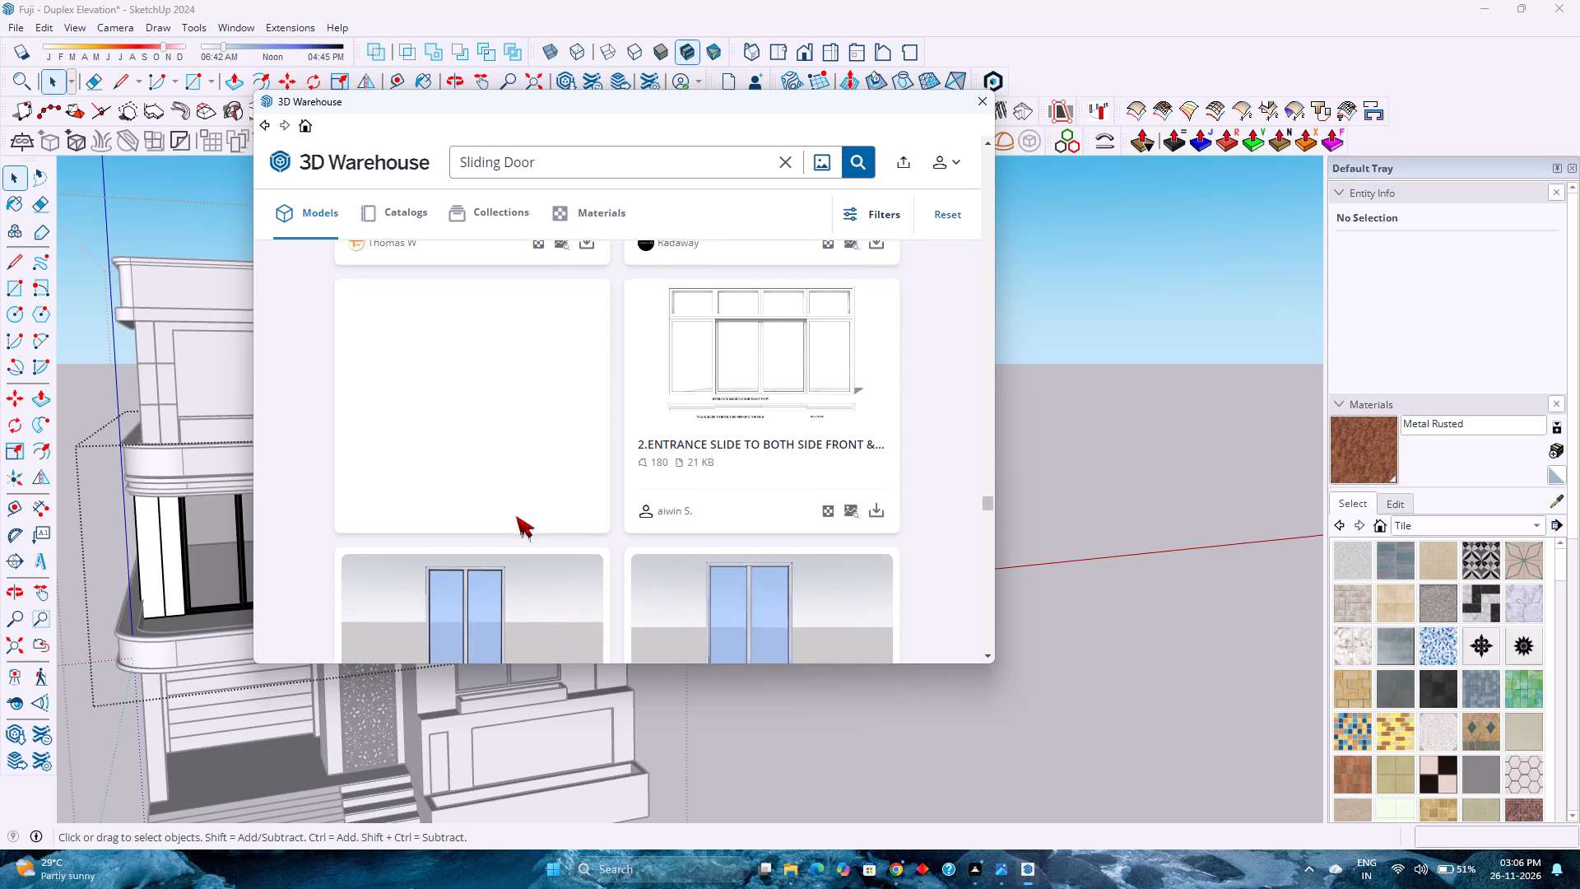
{"action": "scroll", "coordinate": [516, 516], "scroll_direction": "down", "scroll_amount": 1}
{"action": "scroll", "coordinate": [516, 519], "scroll_direction": "up", "scroll_amount": 2}
{"action": "scroll", "coordinate": [516, 519], "scroll_direction": "down", "scroll_amount": 2}
{"action": "scroll", "coordinate": [516, 519], "scroll_direction": "up", "scroll_amount": 1}
{"action": "scroll", "coordinate": [516, 519], "scroll_direction": "down", "scroll_amount": 2}
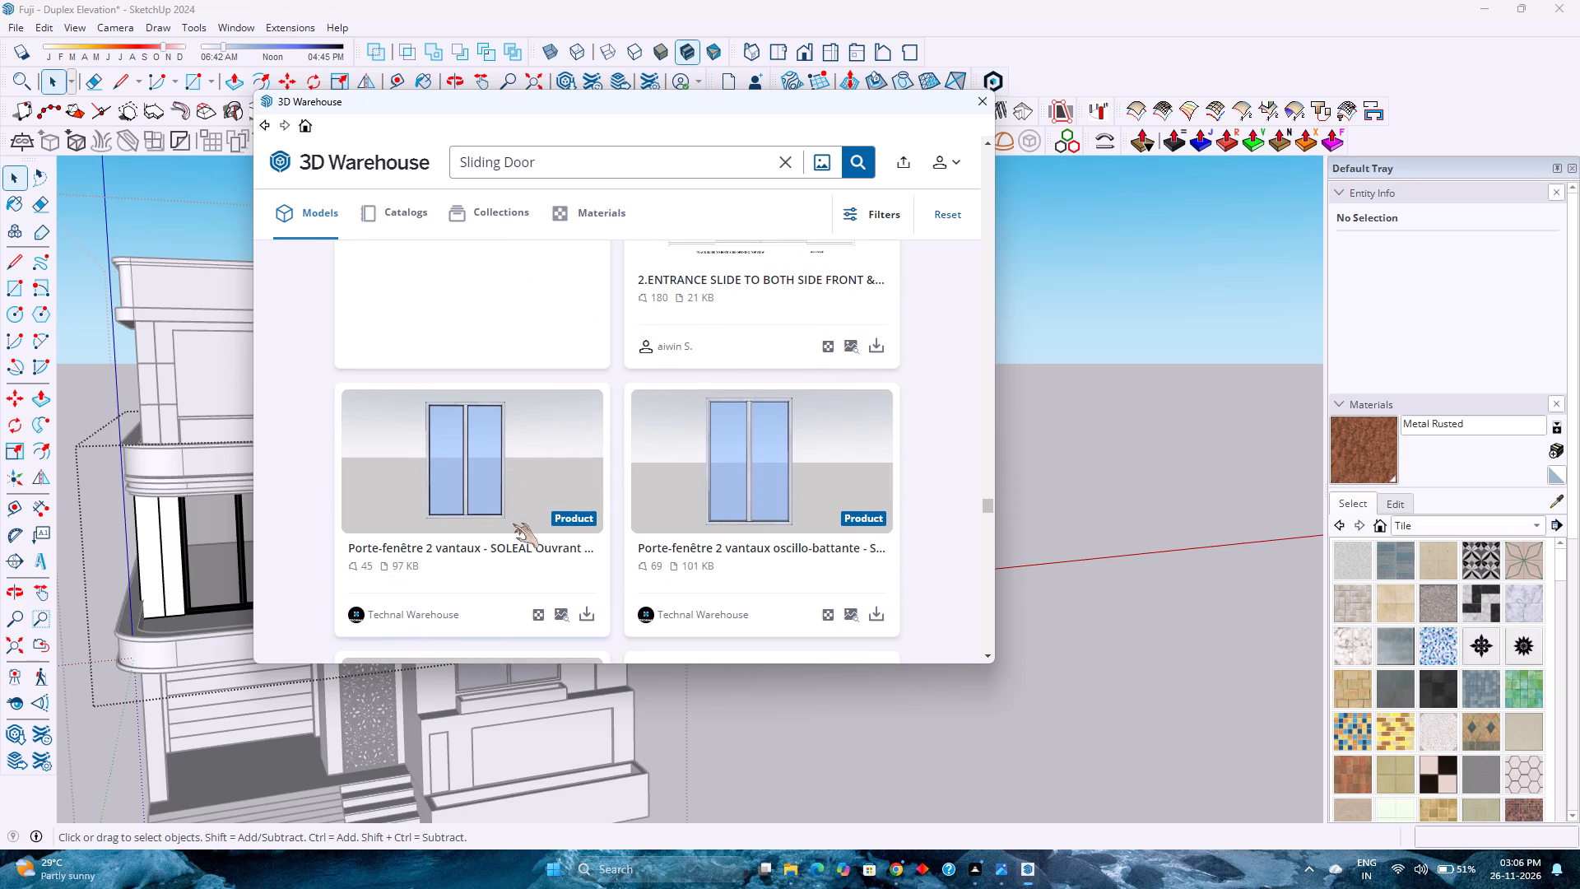
{"action": "scroll", "coordinate": [513, 524], "scroll_direction": "down", "scroll_amount": 3}
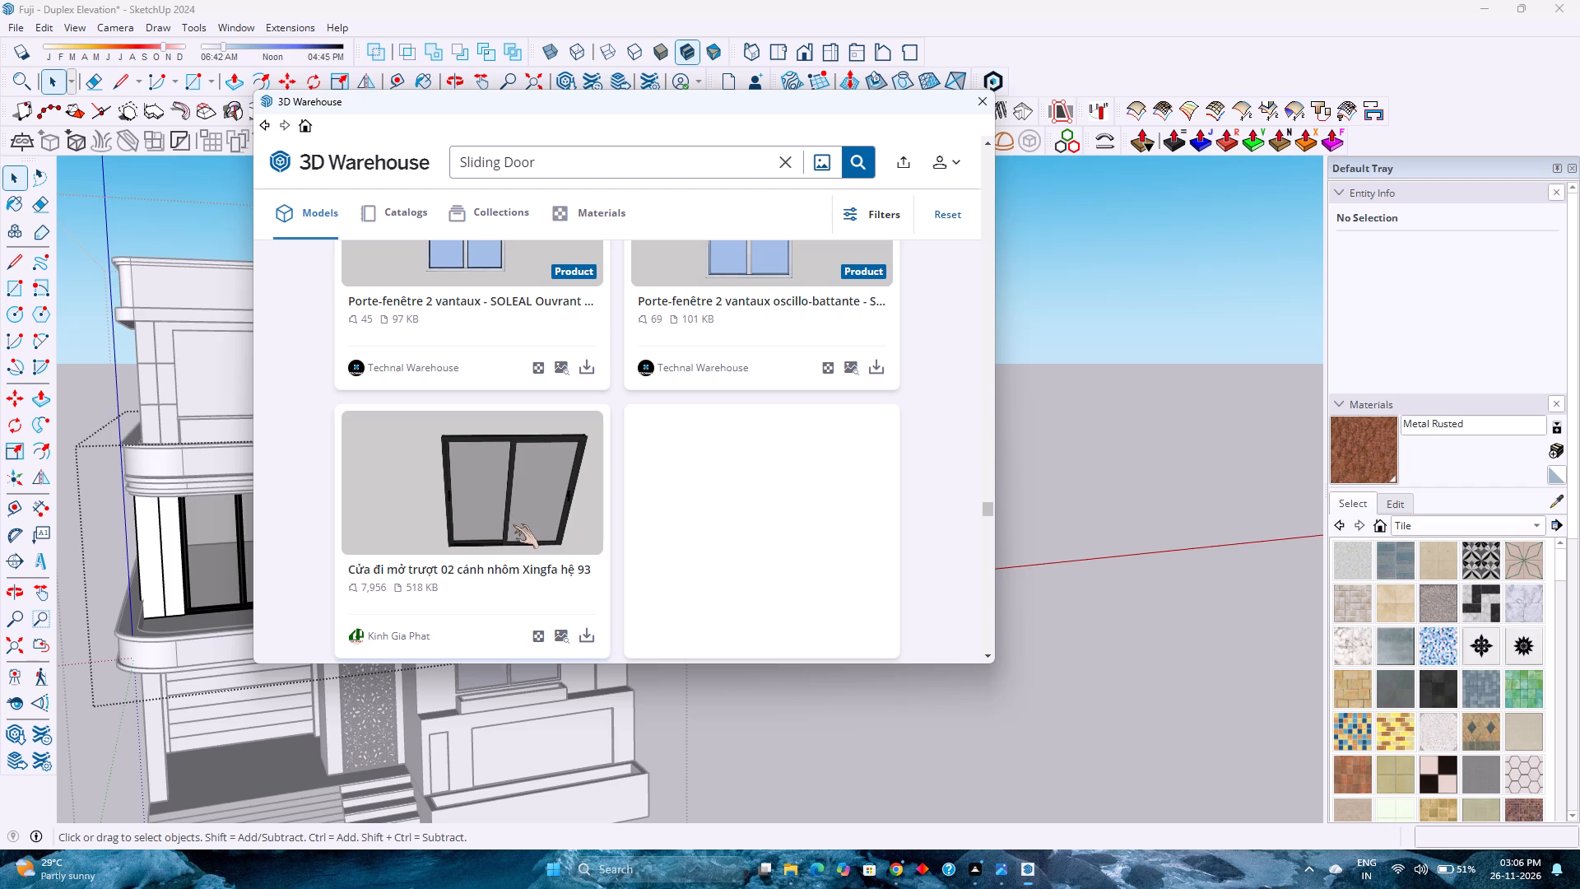
Examine the models from Cửa đi mở trượt 02 cánh nhôm Xingfa hệ 93 to the 72" patio door for a suitable glazed door.
{"action": "scroll", "coordinate": [533, 363], "scroll_direction": "down", "scroll_amount": 4}
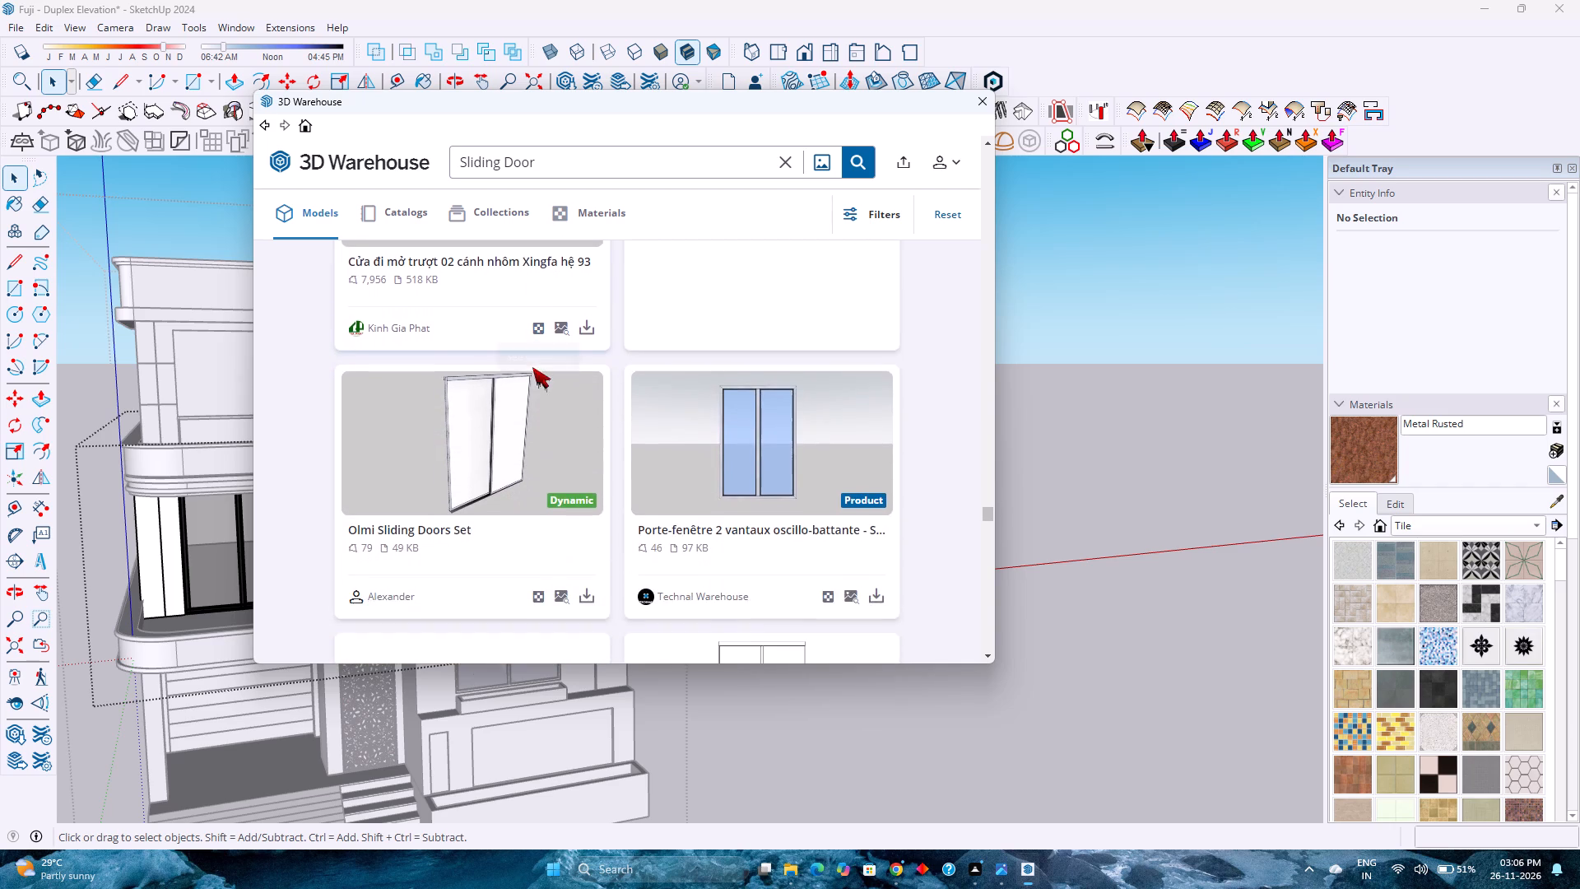
{"action": "scroll", "coordinate": [532, 371], "scroll_direction": "down", "scroll_amount": 5}
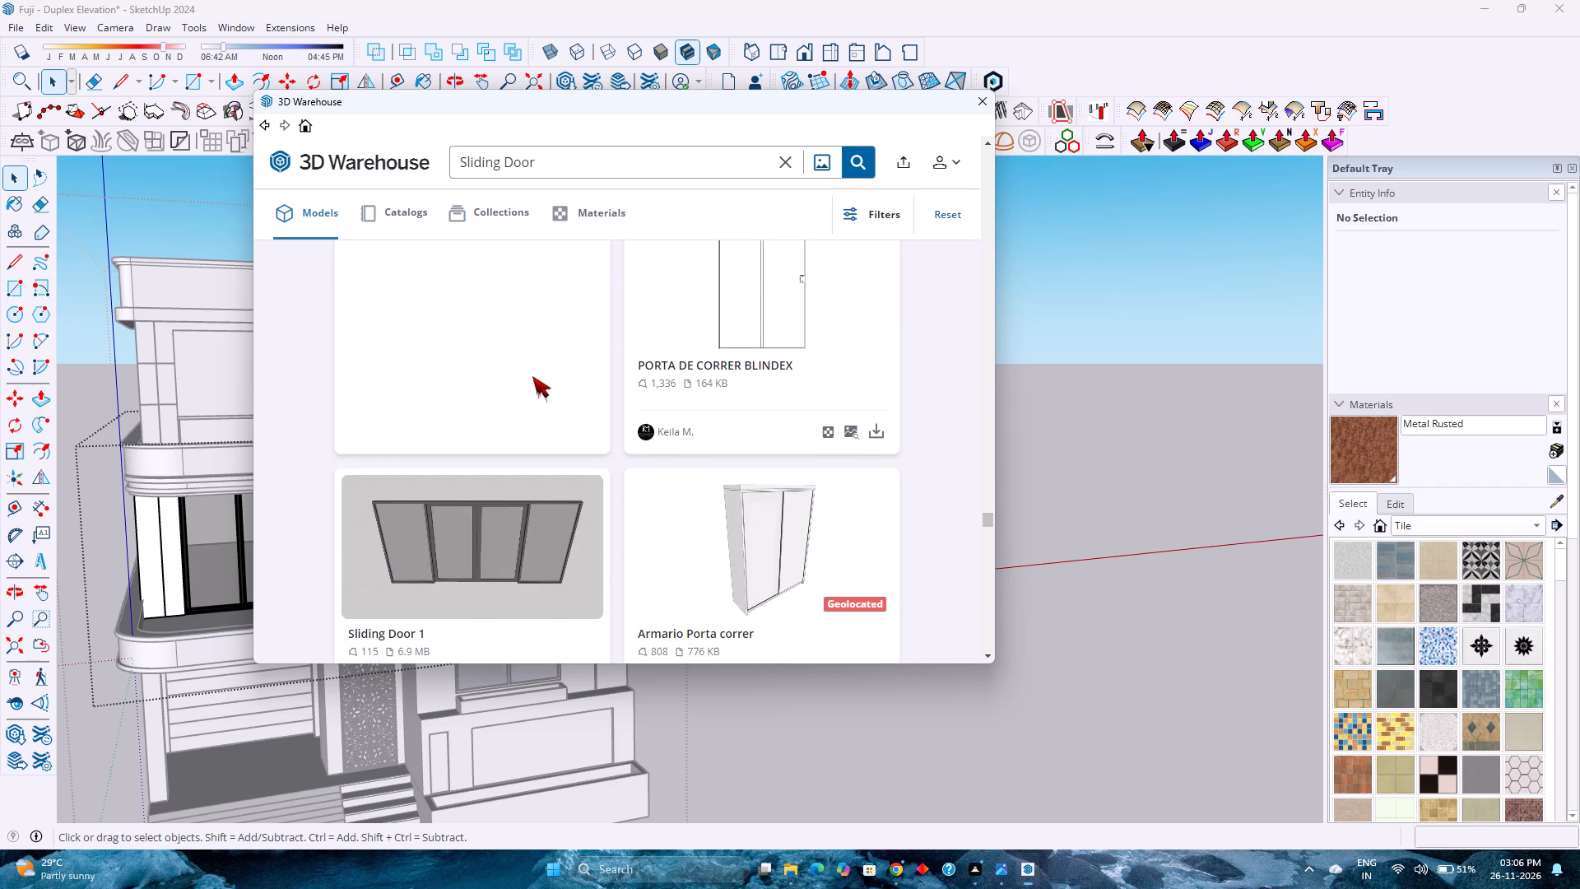
{"action": "scroll", "coordinate": [539, 384], "scroll_direction": "down", "scroll_amount": 9}
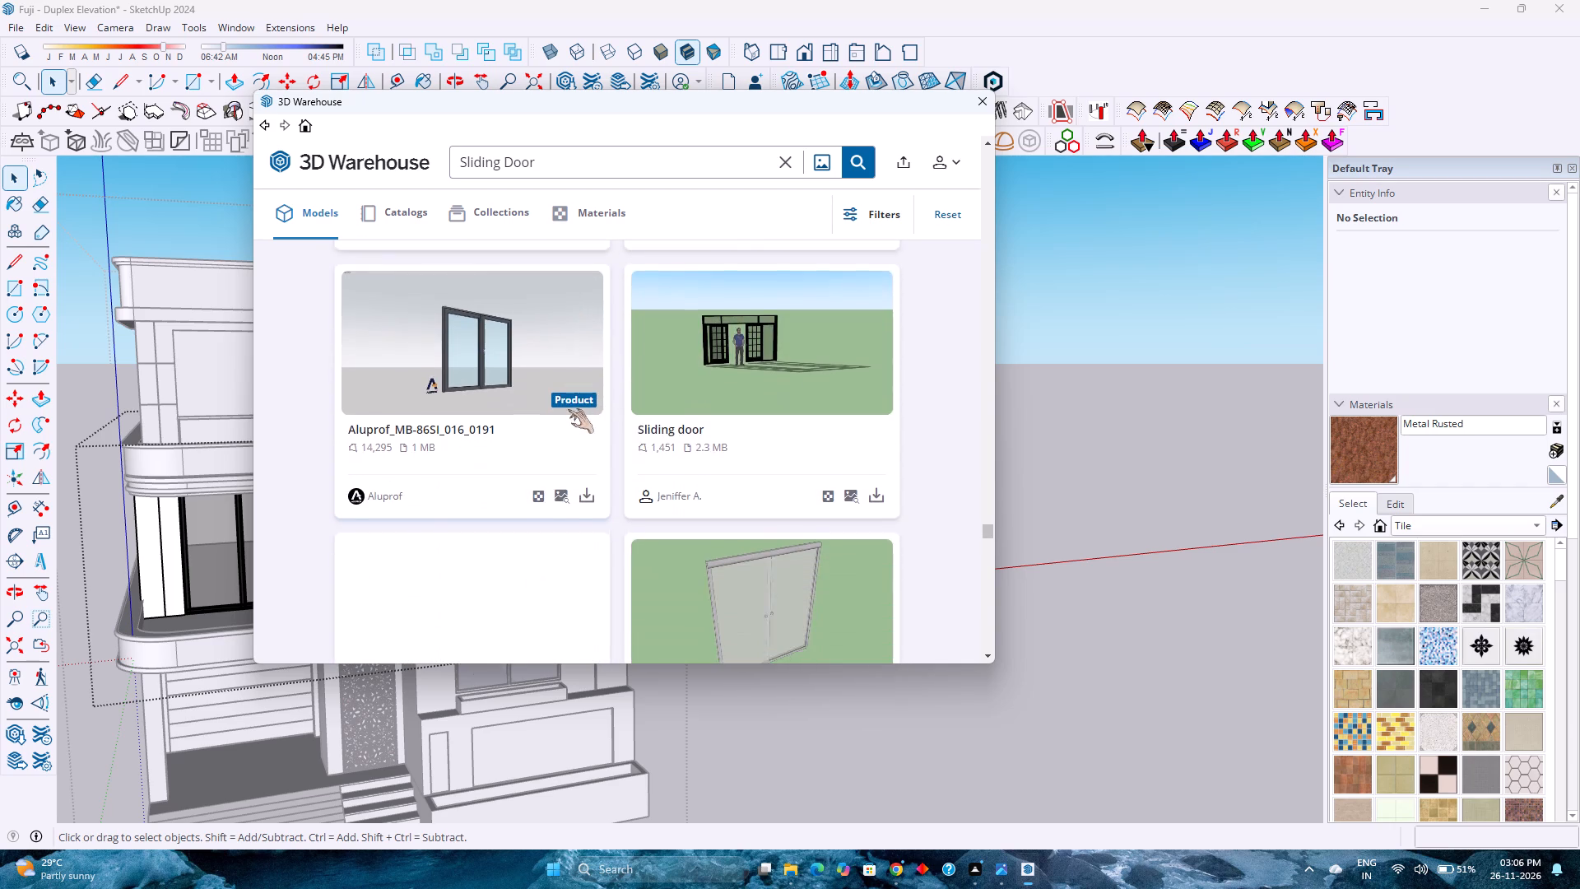
{"action": "scroll", "coordinate": [572, 412], "scroll_direction": "down", "scroll_amount": 6}
{"action": "scroll", "coordinate": [644, 418], "scroll_direction": "down", "scroll_amount": 11}
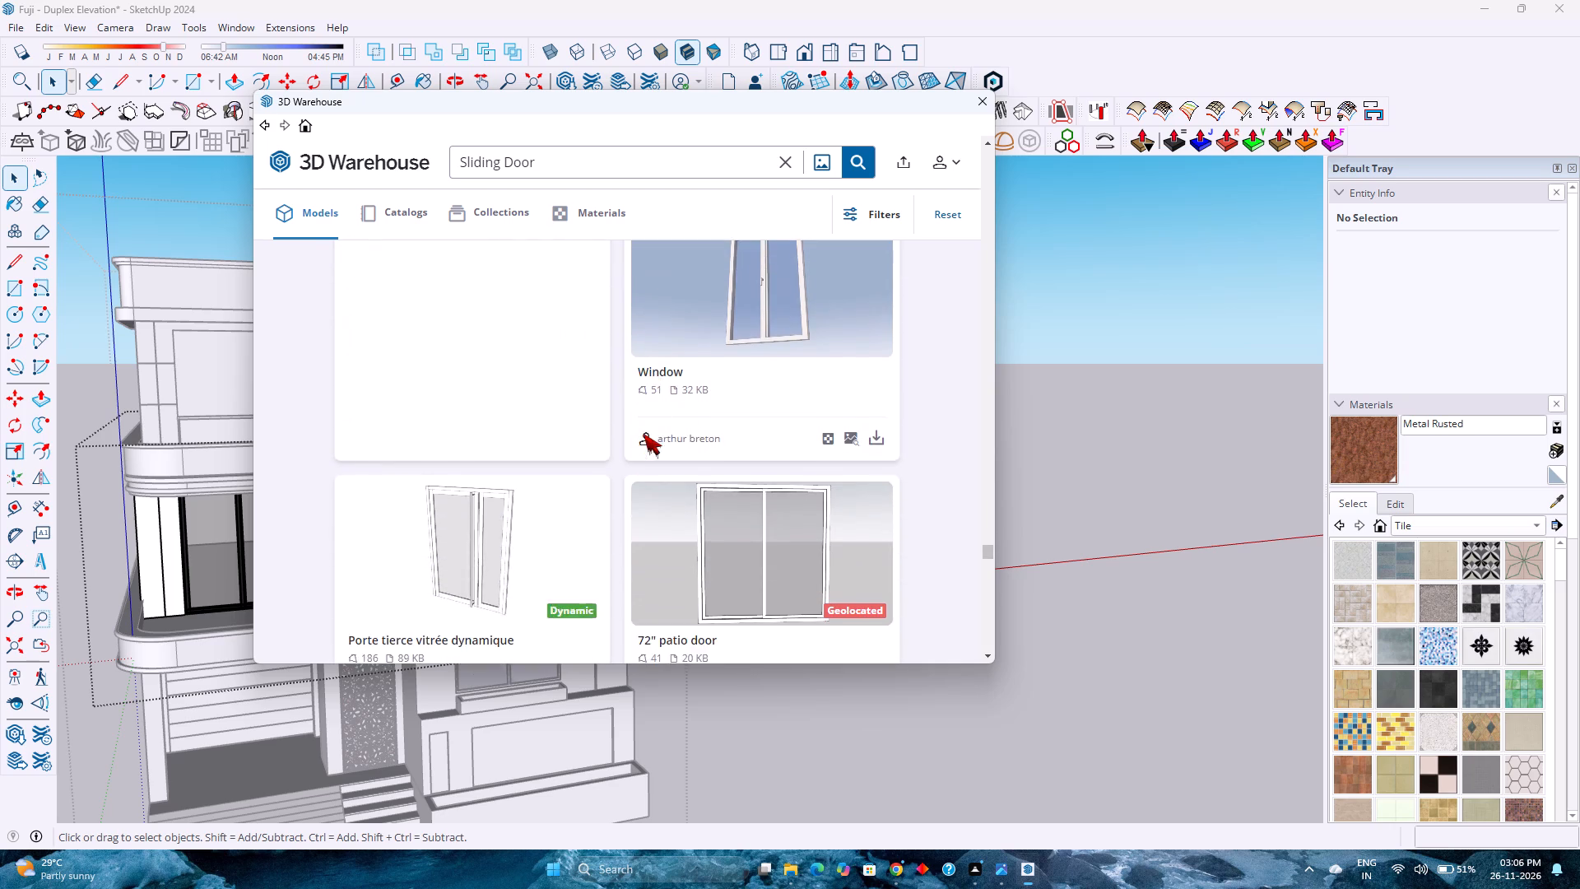
Examine the models beyond the 72" patio door, through N_Shower Glass _02 to Dubbele taatsdeur Anodic brown, for an upper-floor fit.
{"action": "scroll", "coordinate": [644, 434], "scroll_direction": "down", "scroll_amount": 3}
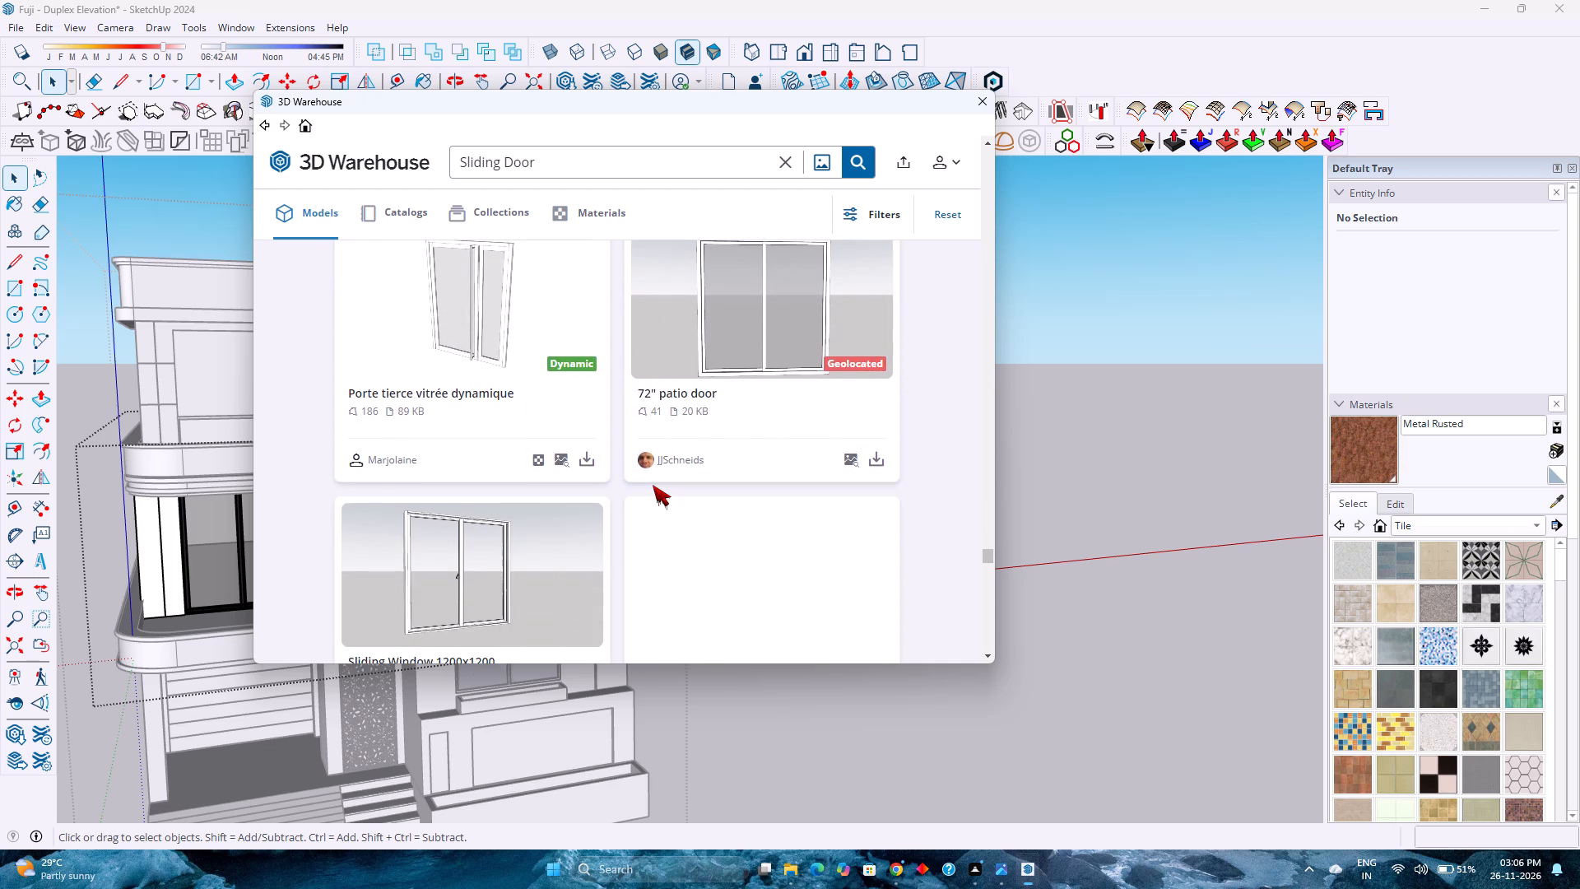
{"action": "scroll", "coordinate": [653, 485], "scroll_direction": "down", "scroll_amount": 10}
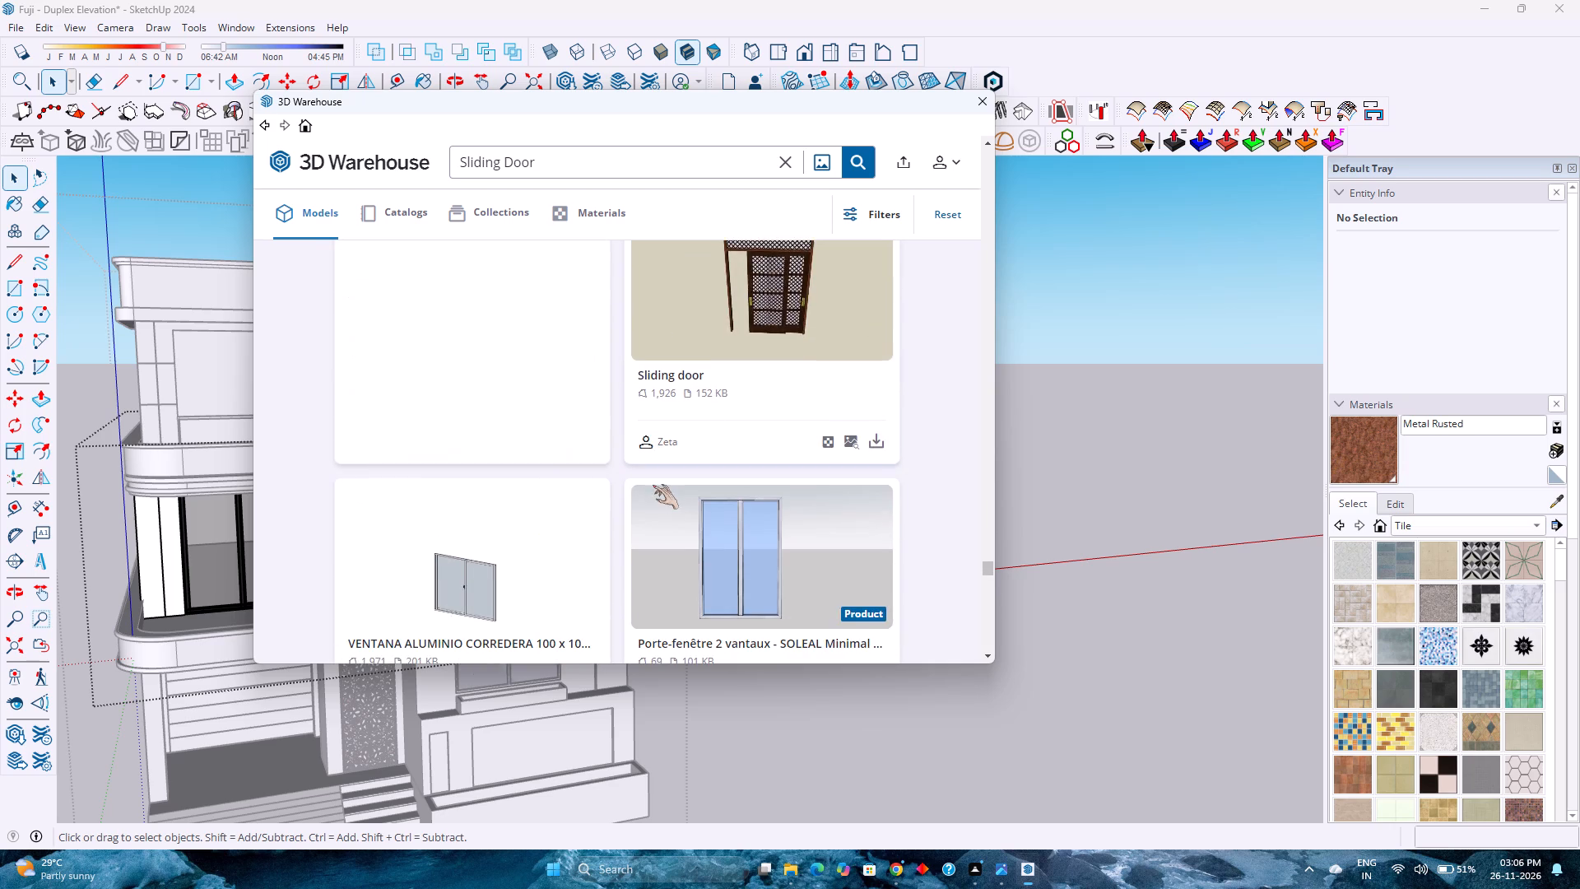
{"action": "scroll", "coordinate": [653, 485], "scroll_direction": "down", "scroll_amount": 8}
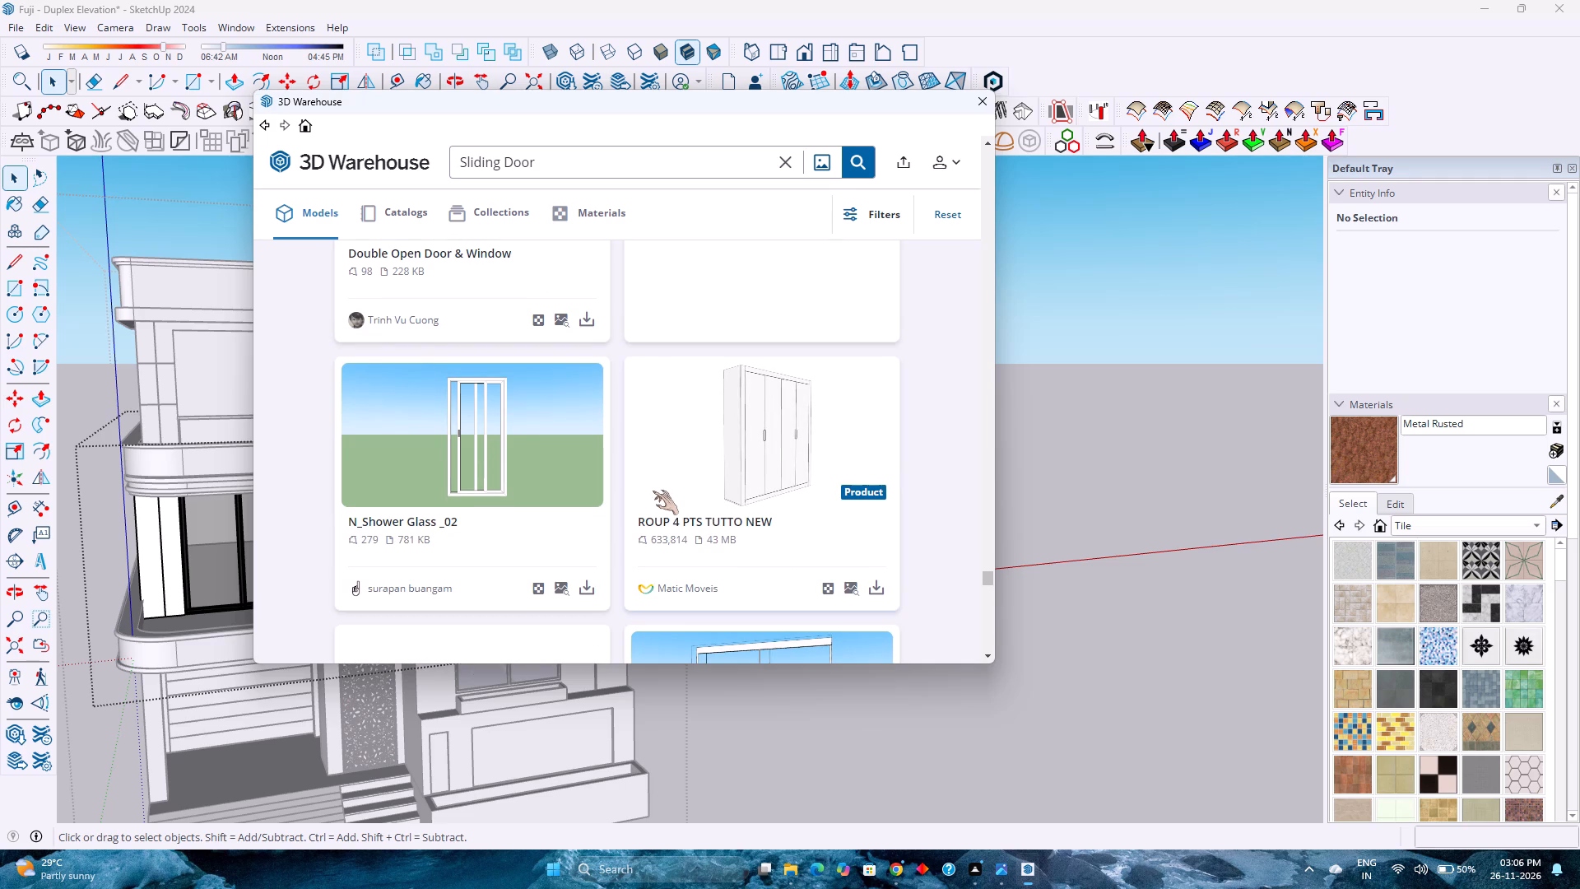
{"action": "scroll", "coordinate": [653, 491], "scroll_direction": "up", "scroll_amount": 5}
{"action": "scroll", "coordinate": [652, 491], "scroll_direction": "down", "scroll_amount": 4}
{"action": "scroll", "coordinate": [651, 495], "scroll_direction": "up", "scroll_amount": 3}
{"action": "scroll", "coordinate": [651, 495], "scroll_direction": "down", "scroll_amount": 16}
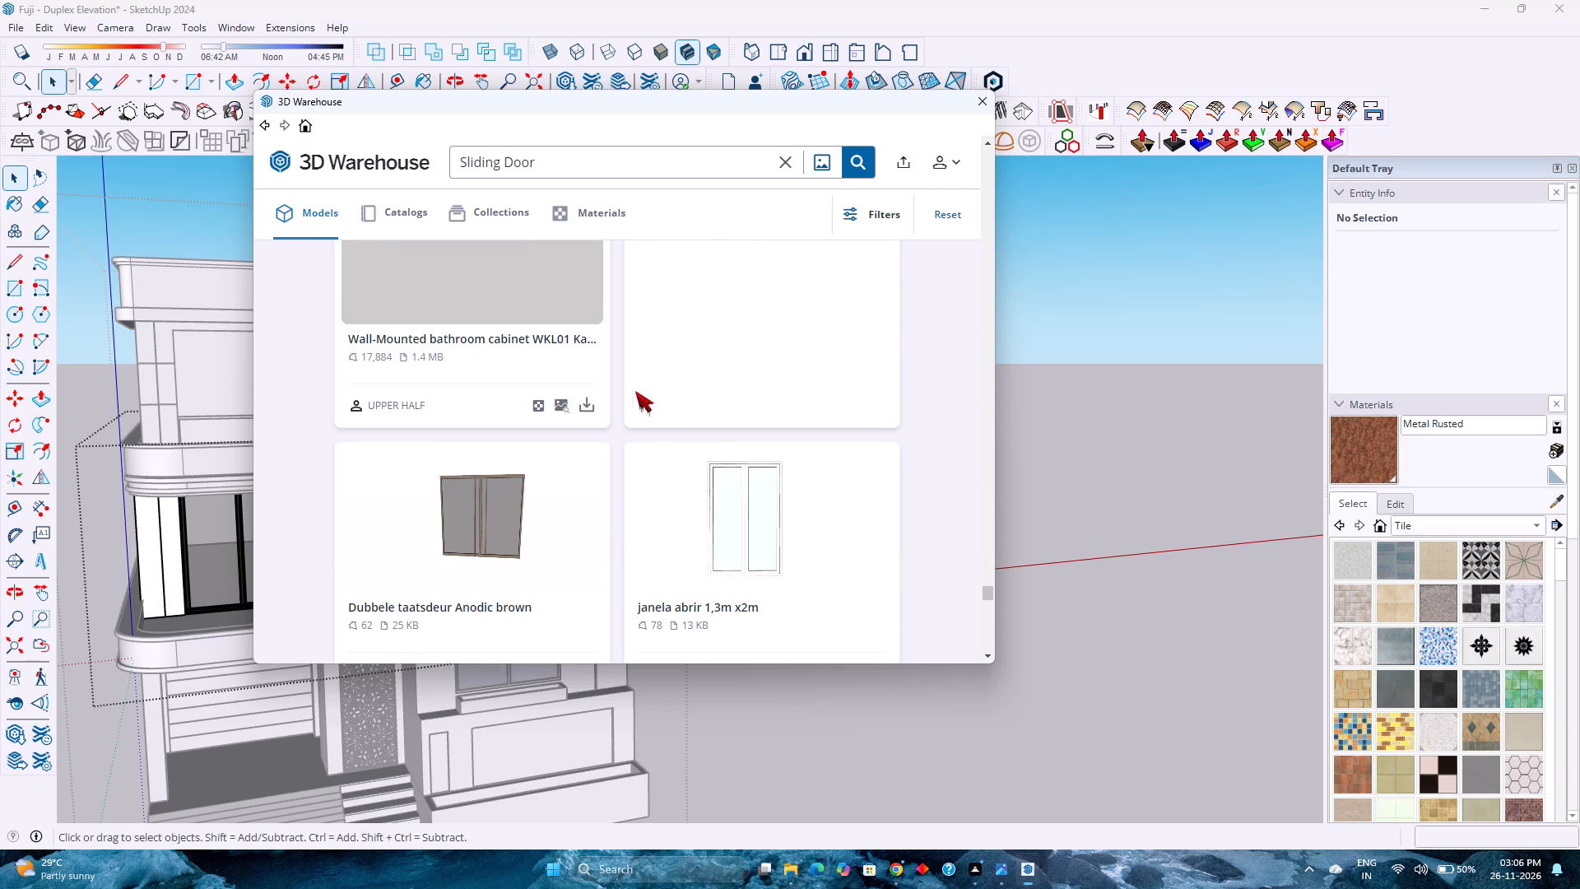
Examine the models from CZ SOHO AEREO through Rimadesio Graphis_plus to Sliding Door & Window (2) for a suitable glazed door.
{"action": "scroll", "coordinate": [532, 376], "scroll_direction": "down", "scroll_amount": 2}
{"action": "scroll", "coordinate": [596, 511], "scroll_direction": "down", "scroll_amount": 6}
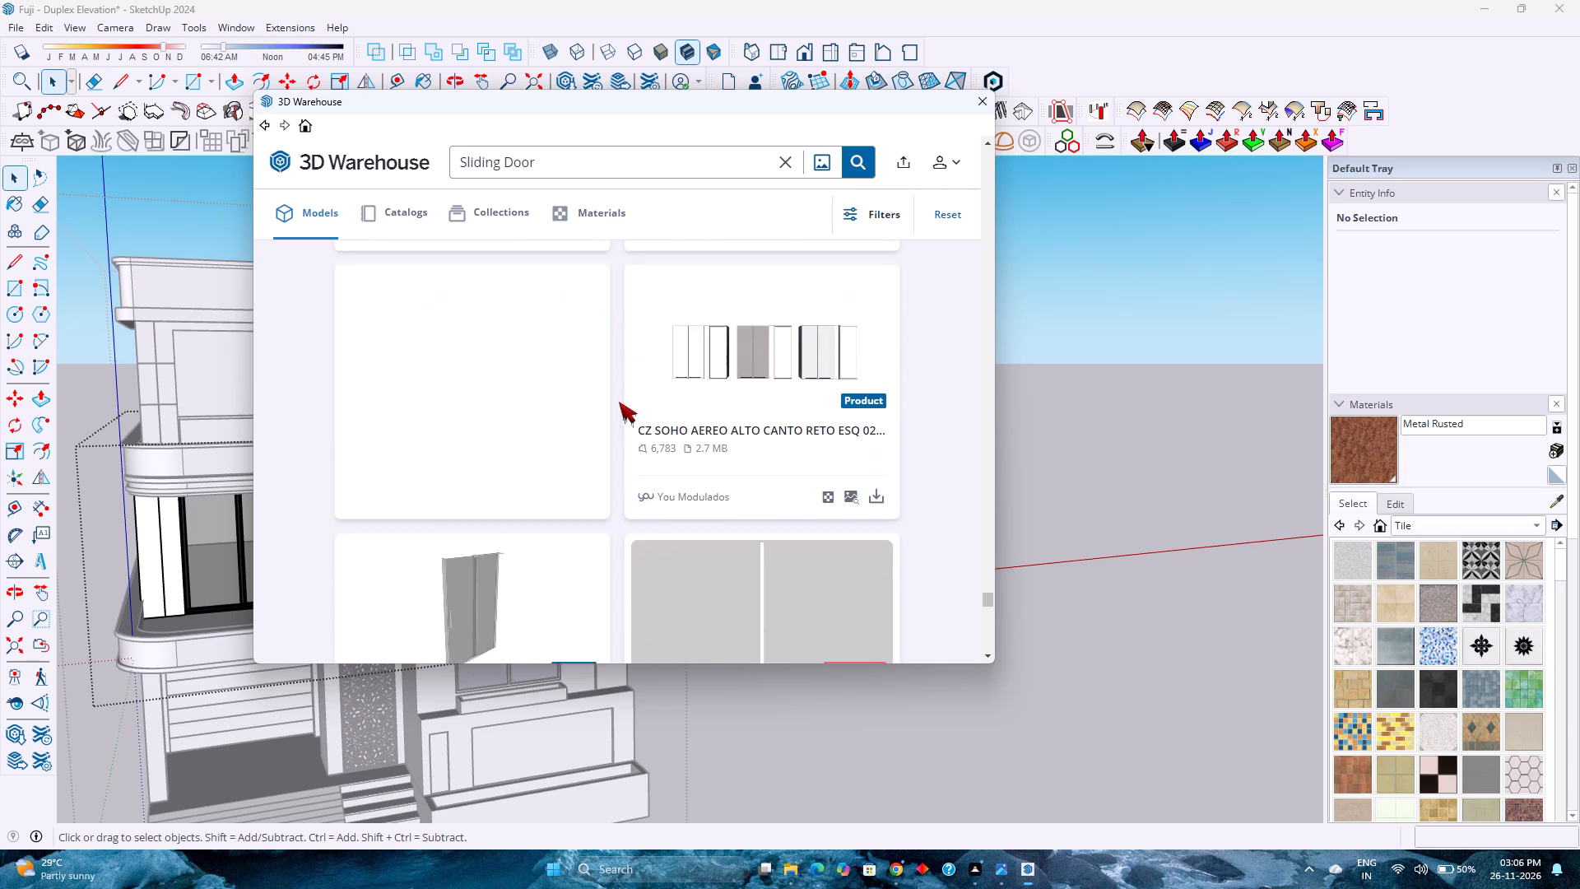
{"action": "scroll", "coordinate": [615, 383], "scroll_direction": "down", "scroll_amount": 3}
{"action": "scroll", "coordinate": [615, 400], "scroll_direction": "up", "scroll_amount": 2}
{"action": "scroll", "coordinate": [615, 450], "scroll_direction": "down", "scroll_amount": 2}
{"action": "scroll", "coordinate": [569, 536], "scroll_direction": "down", "scroll_amount": 1}
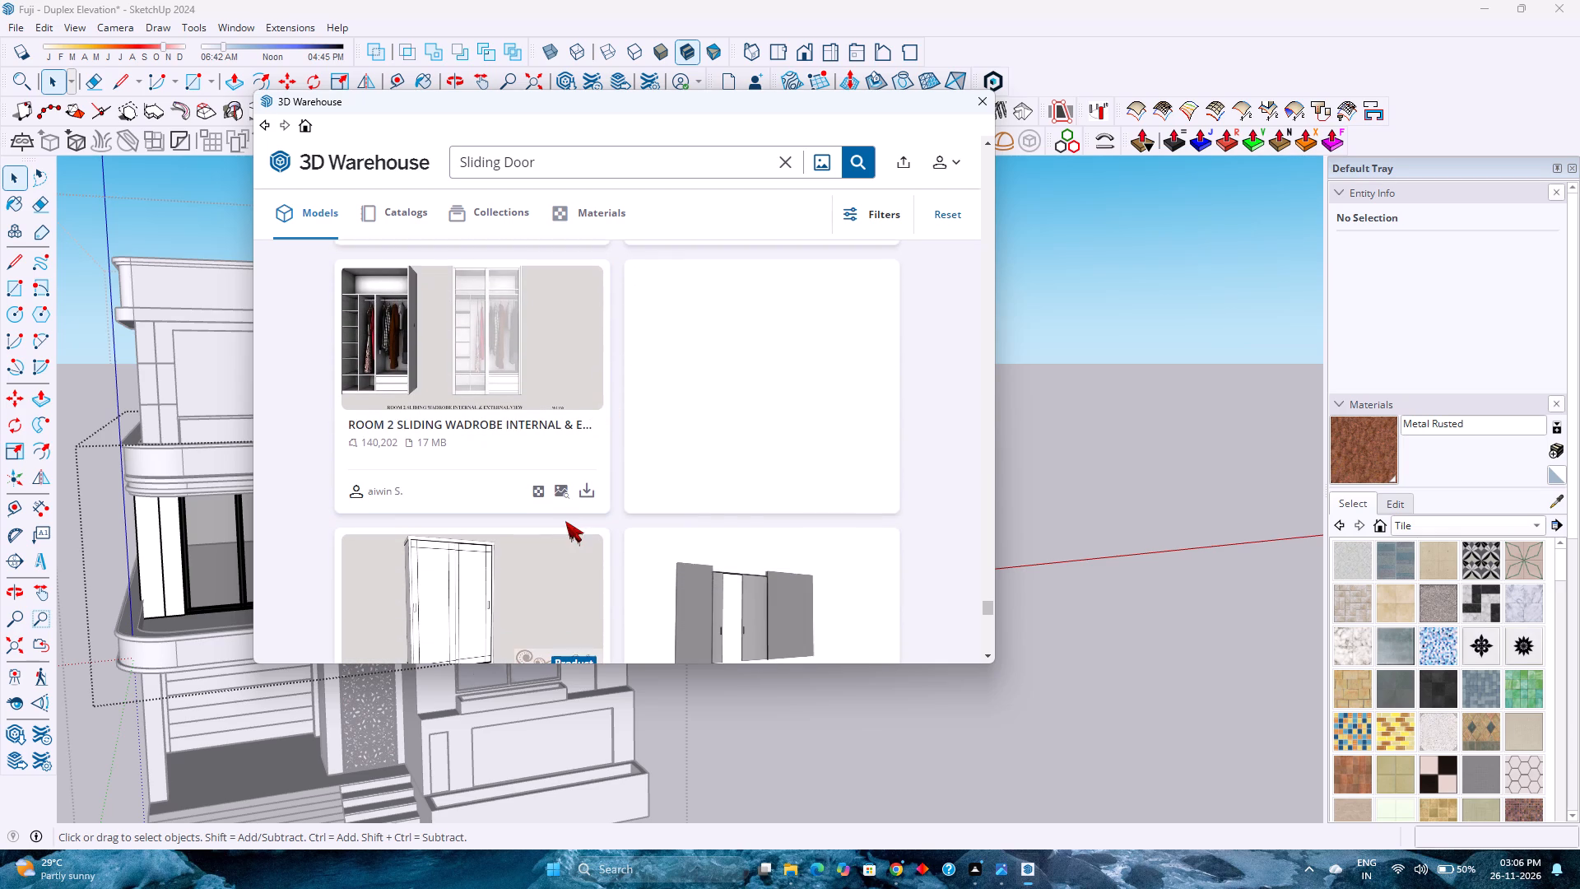
{"action": "scroll", "coordinate": [676, 587], "scroll_direction": "down", "scroll_amount": 3}
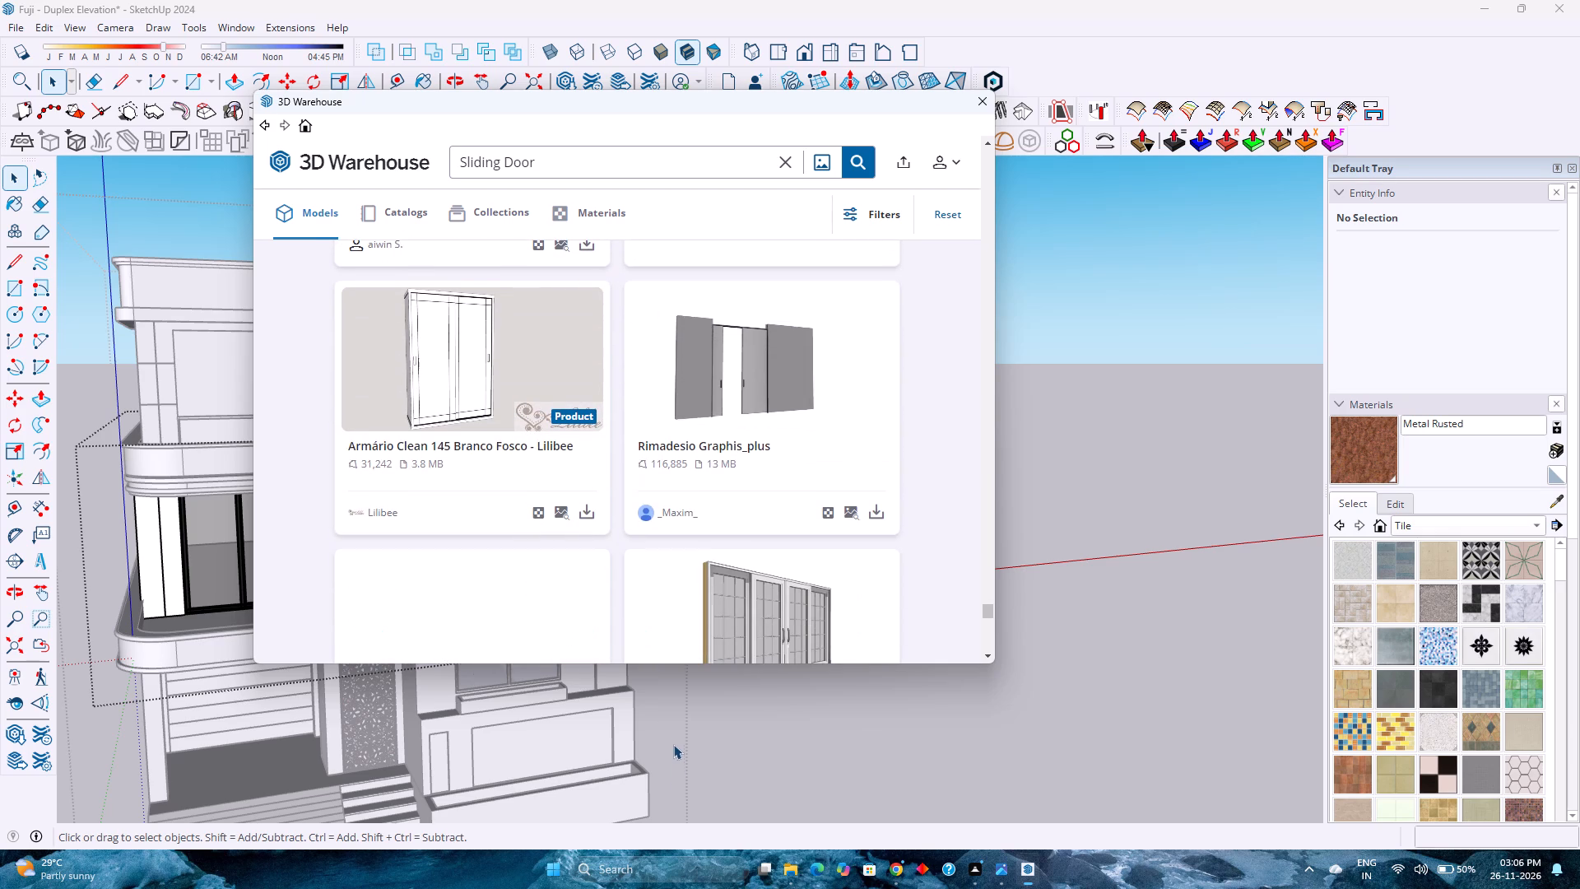
{"action": "scroll", "coordinate": [633, 685], "scroll_direction": "down", "scroll_amount": 4}
{"action": "scroll", "coordinate": [674, 603], "scroll_direction": "down", "scroll_amount": 3}
{"action": "scroll", "coordinate": [630, 515], "scroll_direction": "down", "scroll_amount": 3}
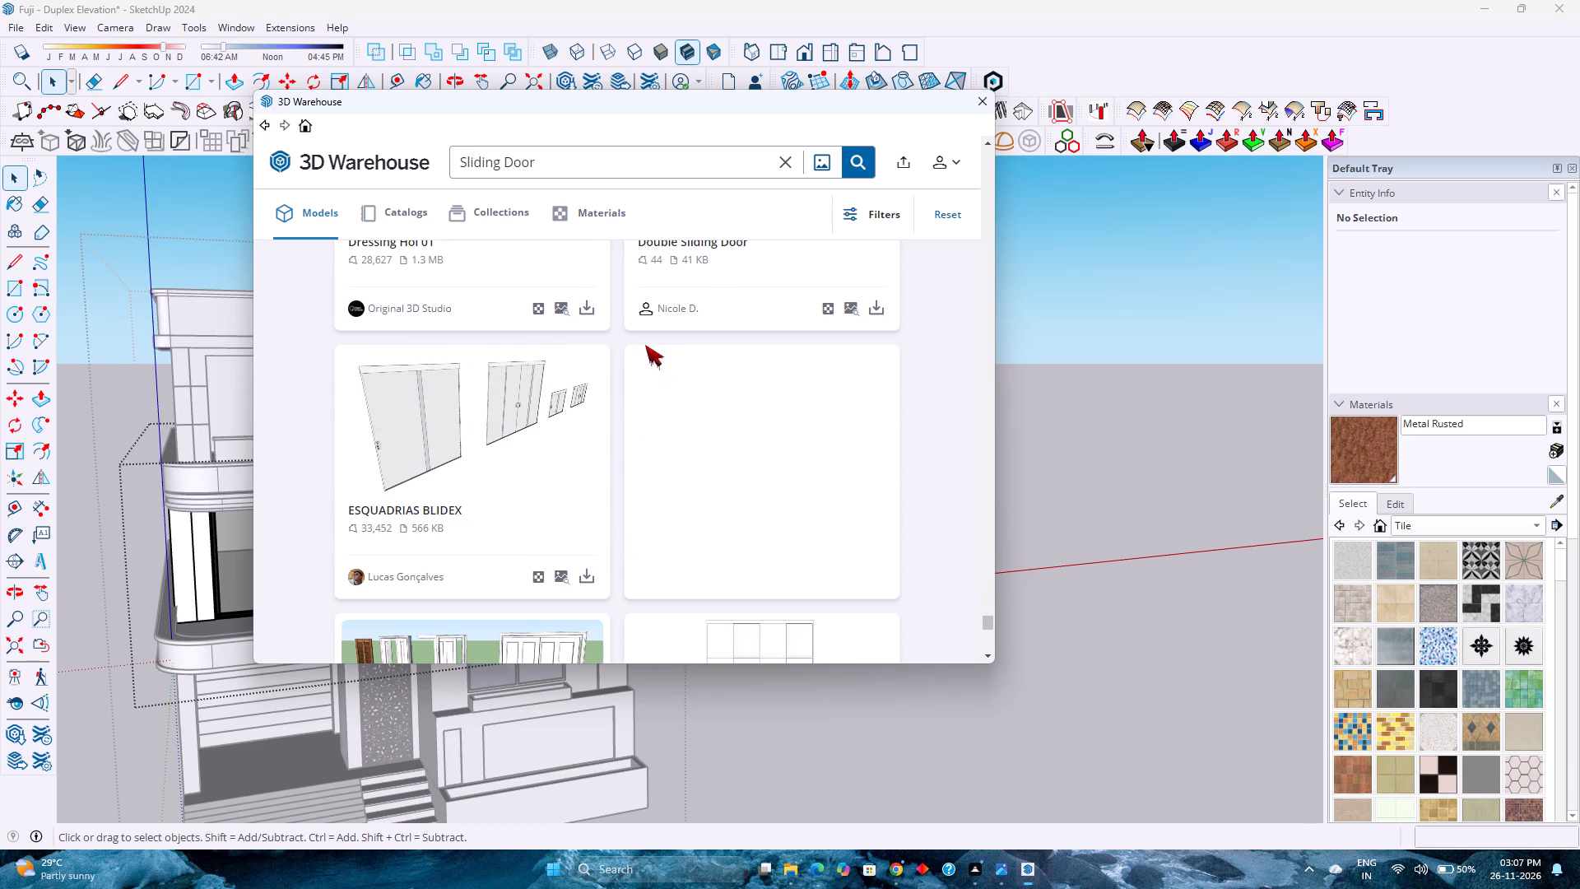
{"action": "scroll", "coordinate": [605, 480], "scroll_direction": "down", "scroll_amount": 11}
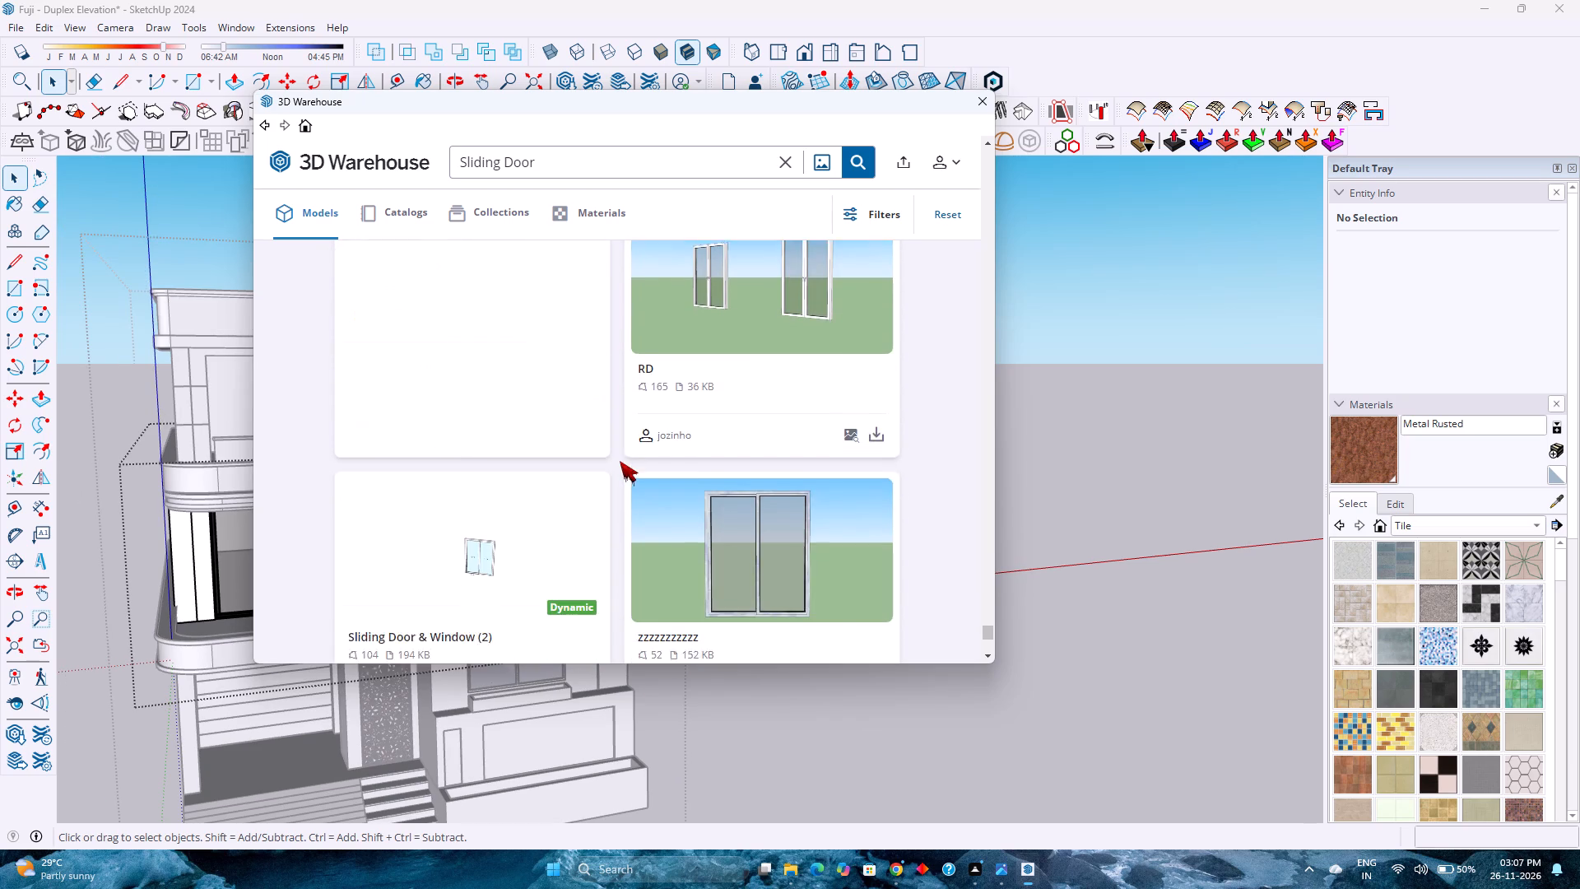
{"action": "scroll", "coordinate": [620, 461], "scroll_direction": "down", "scroll_amount": 2}
{"action": "scroll", "coordinate": [620, 461], "scroll_direction": "up", "scroll_amount": 4}
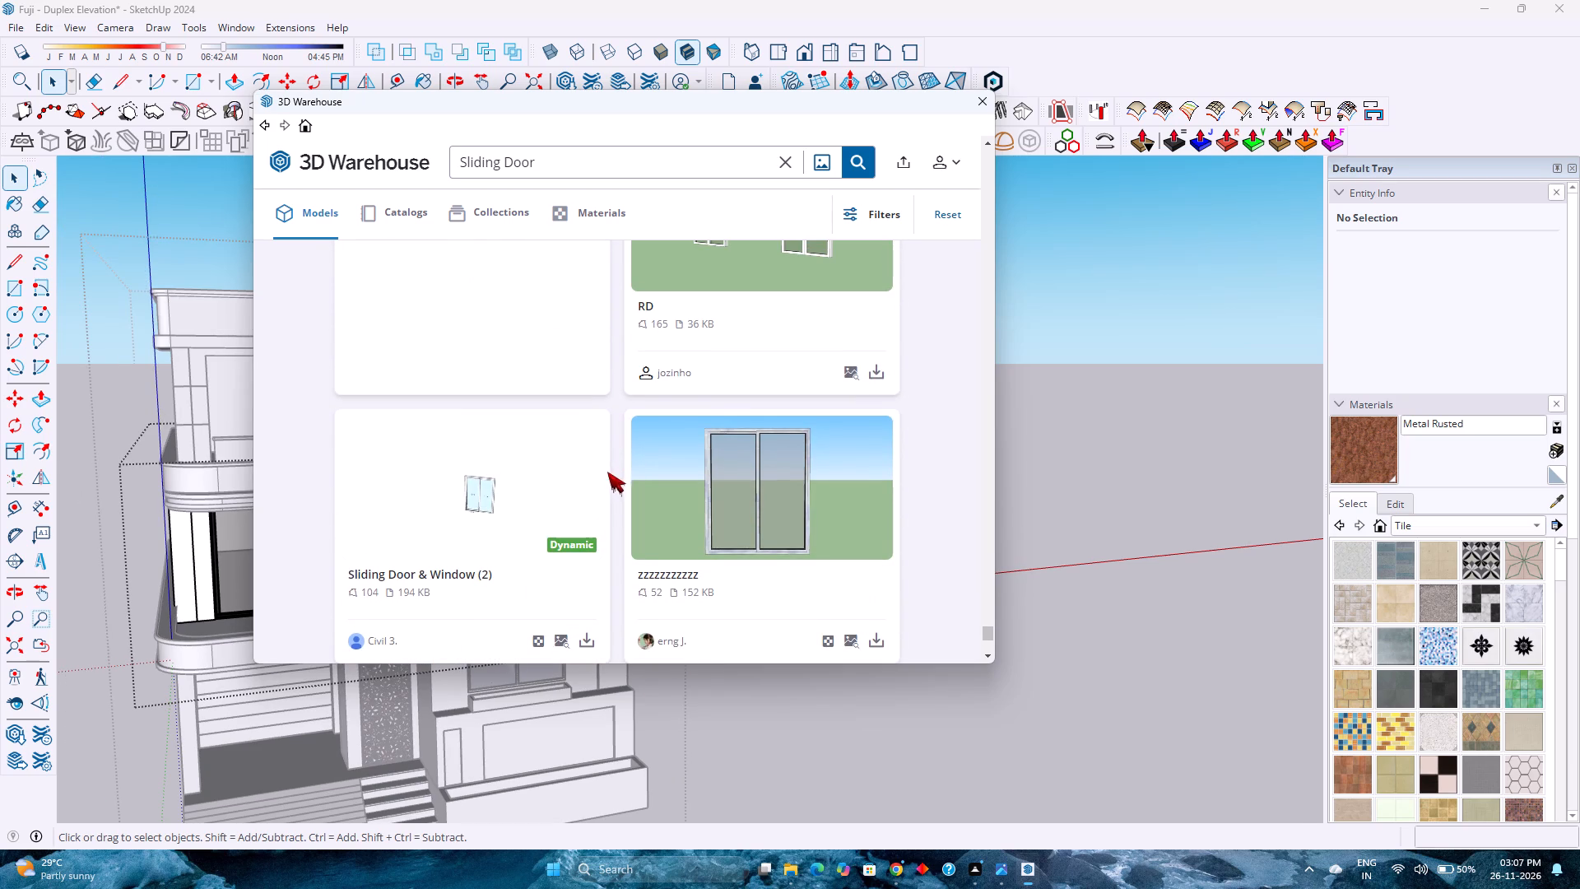
Examine the models beyond Sliding Door & Window (2), through PortaCorrer 4 Folhas de Vidro to okno podwójne HS, for a fitting glazed door.
{"action": "scroll", "coordinate": [606, 475], "scroll_direction": "down", "scroll_amount": 10}
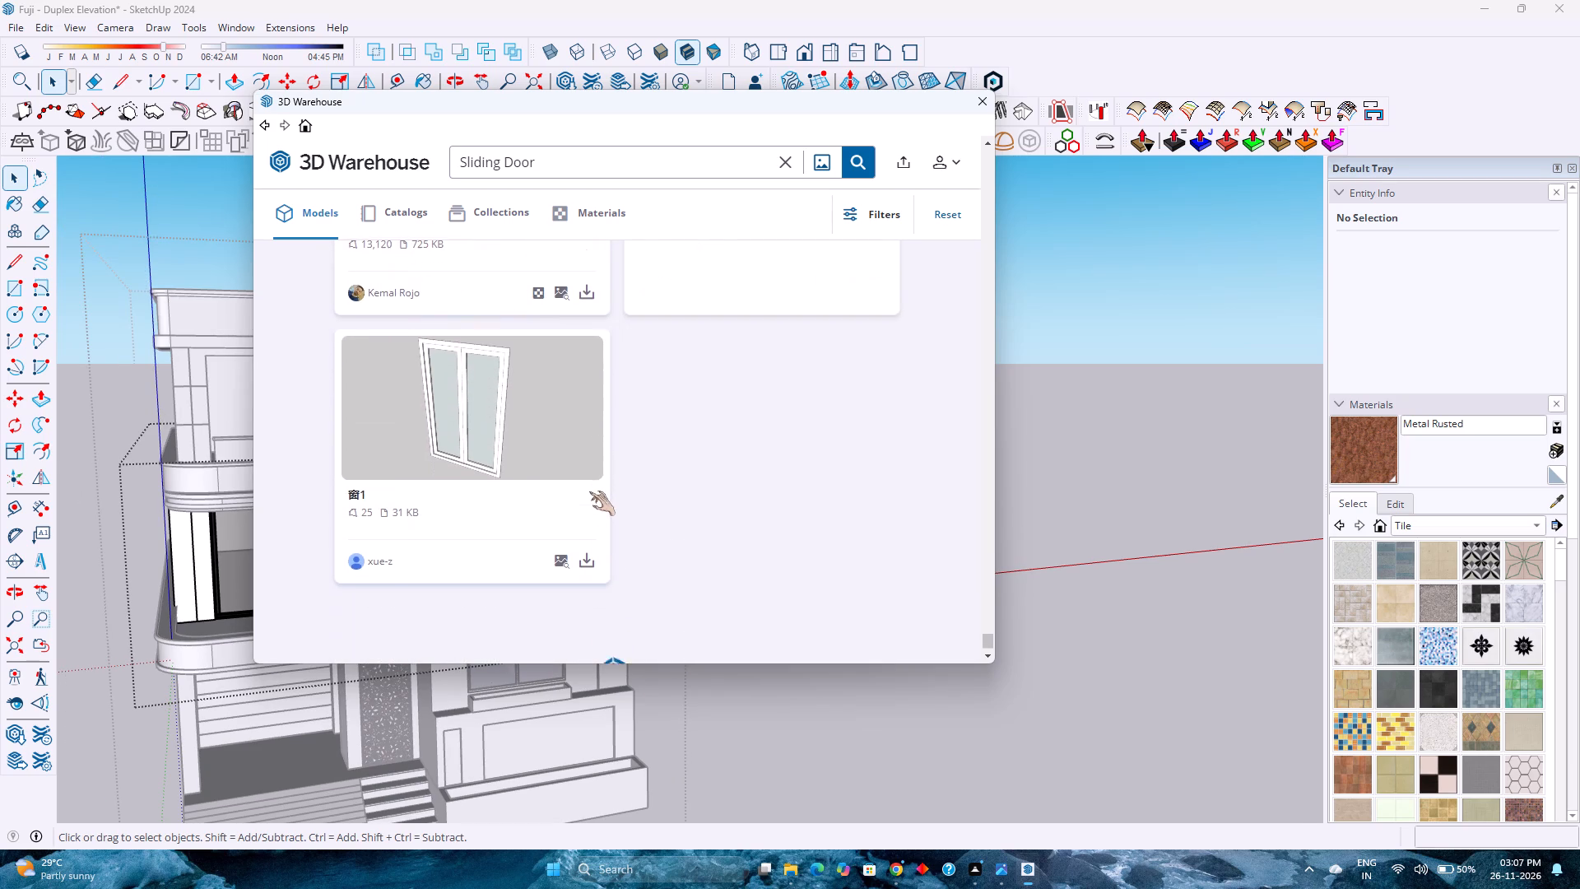
{"action": "scroll", "coordinate": [588, 493], "scroll_direction": "down", "scroll_amount": 3}
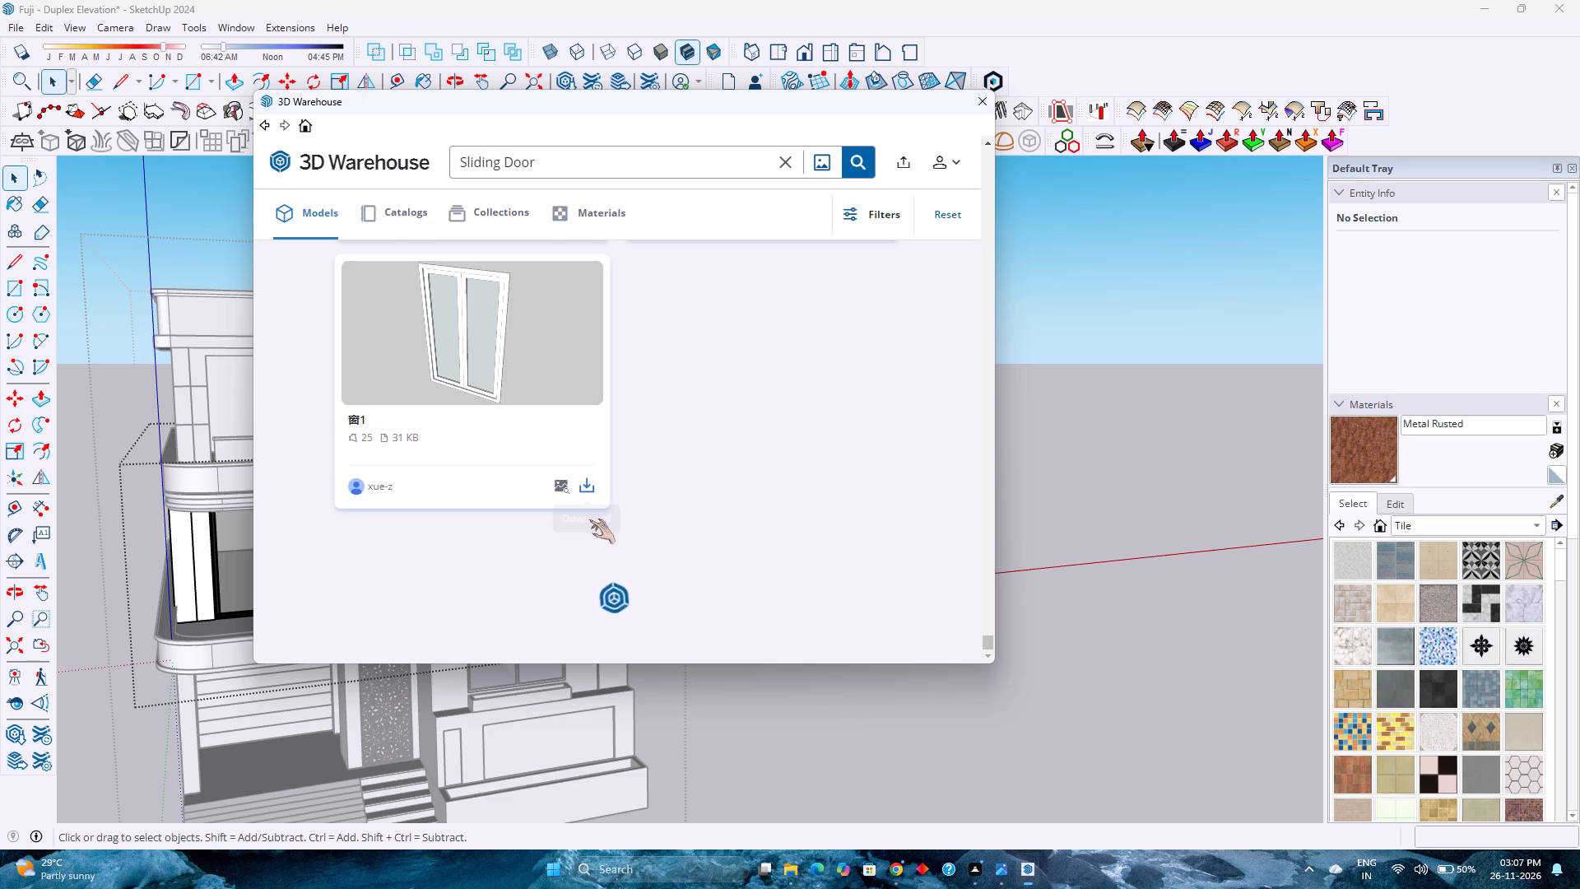
{"action": "scroll", "coordinate": [676, 544], "scroll_direction": "down", "scroll_amount": 3}
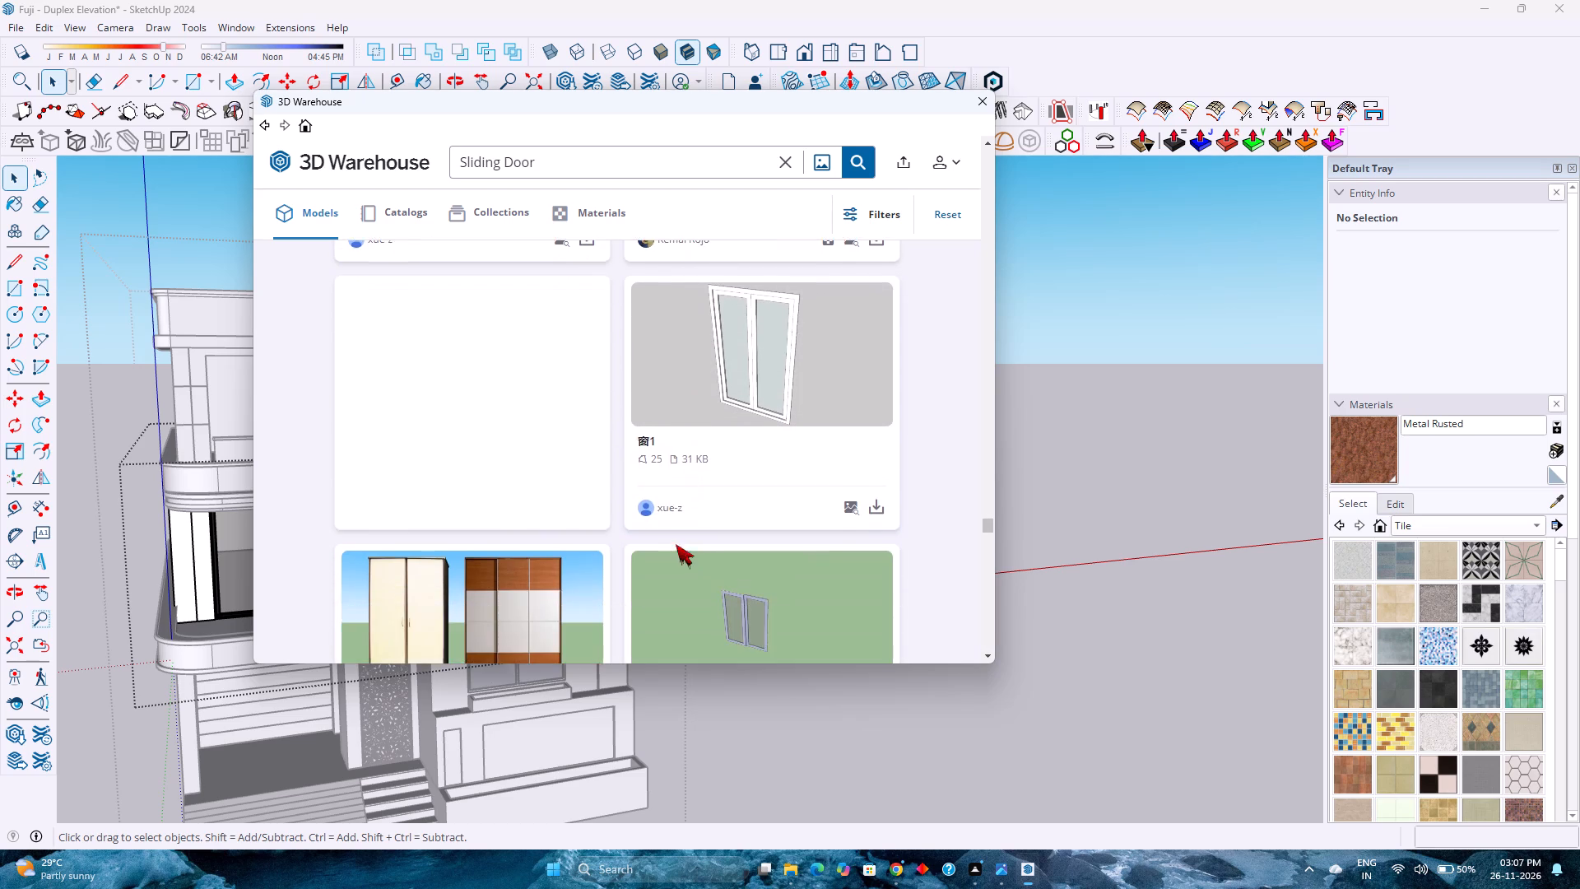
{"action": "scroll", "coordinate": [676, 544], "scroll_direction": "down", "scroll_amount": 6}
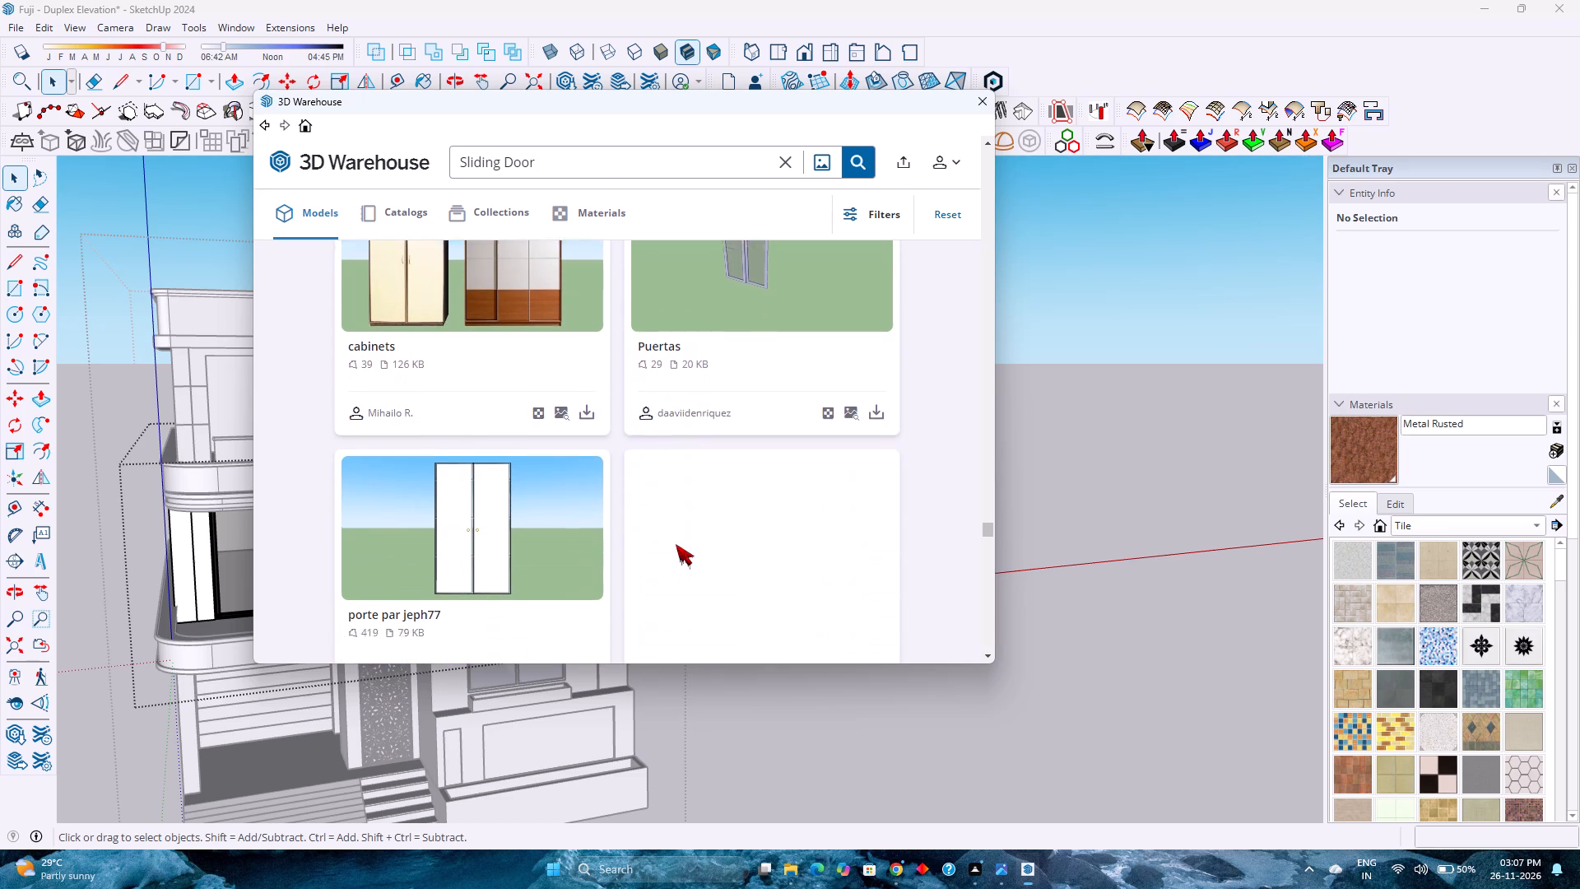
{"action": "scroll", "coordinate": [676, 544], "scroll_direction": "down", "scroll_amount": 10}
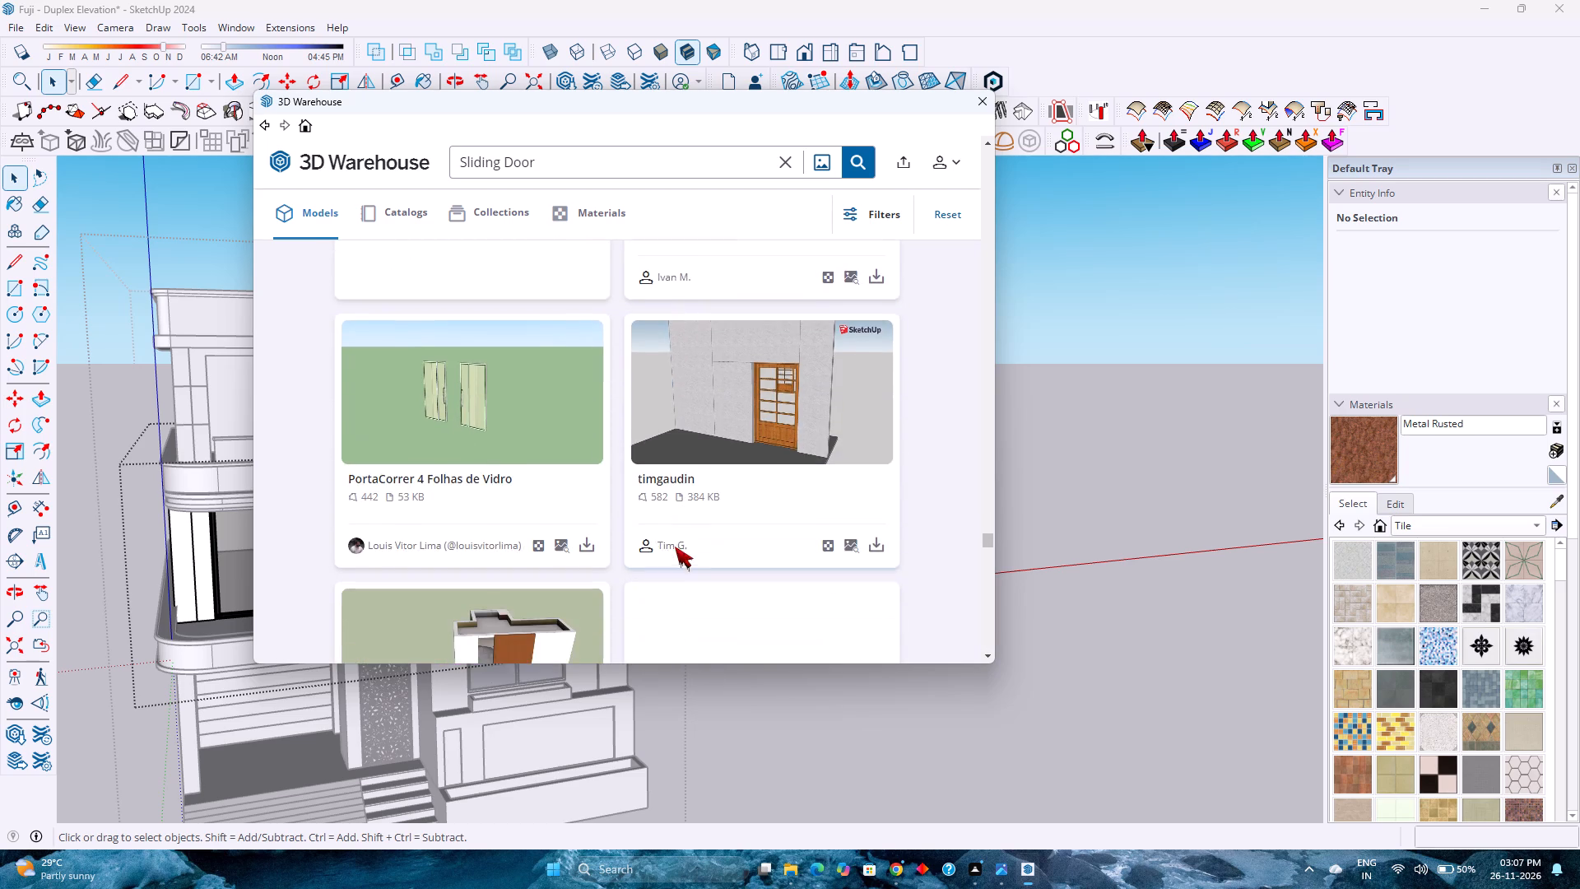
{"action": "scroll", "coordinate": [675, 547], "scroll_direction": "down", "scroll_amount": 9}
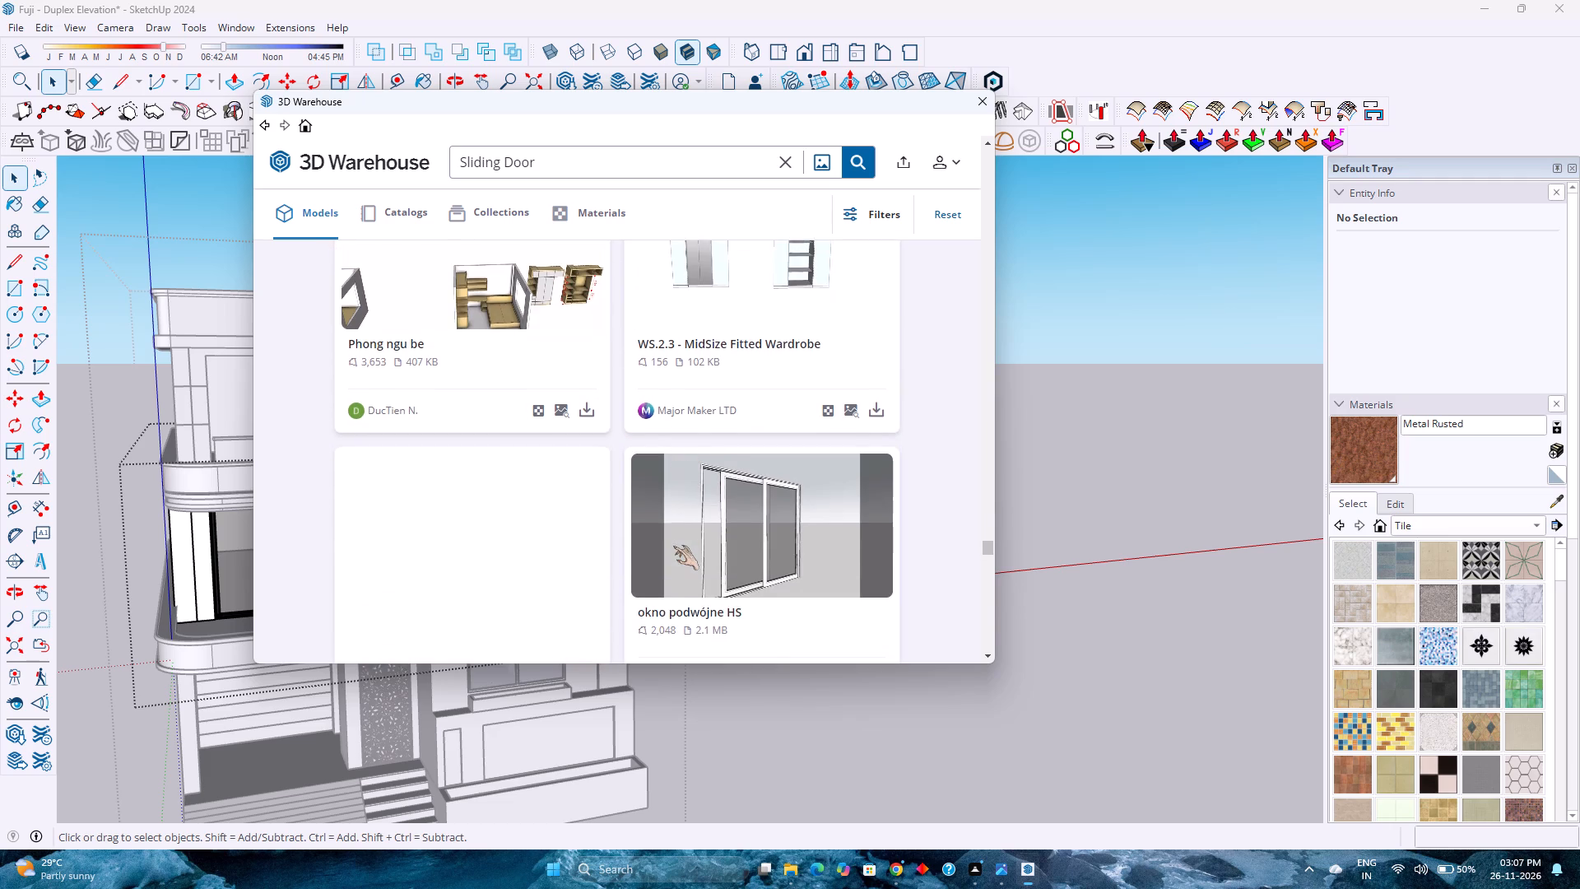
Examine the models from JANELA BLINDEX through baie vitré en alu to ARANDELA HOPE II for a suitable glazed sliding unit.
{"action": "scroll", "coordinate": [673, 546], "scroll_direction": "down", "scroll_amount": 8}
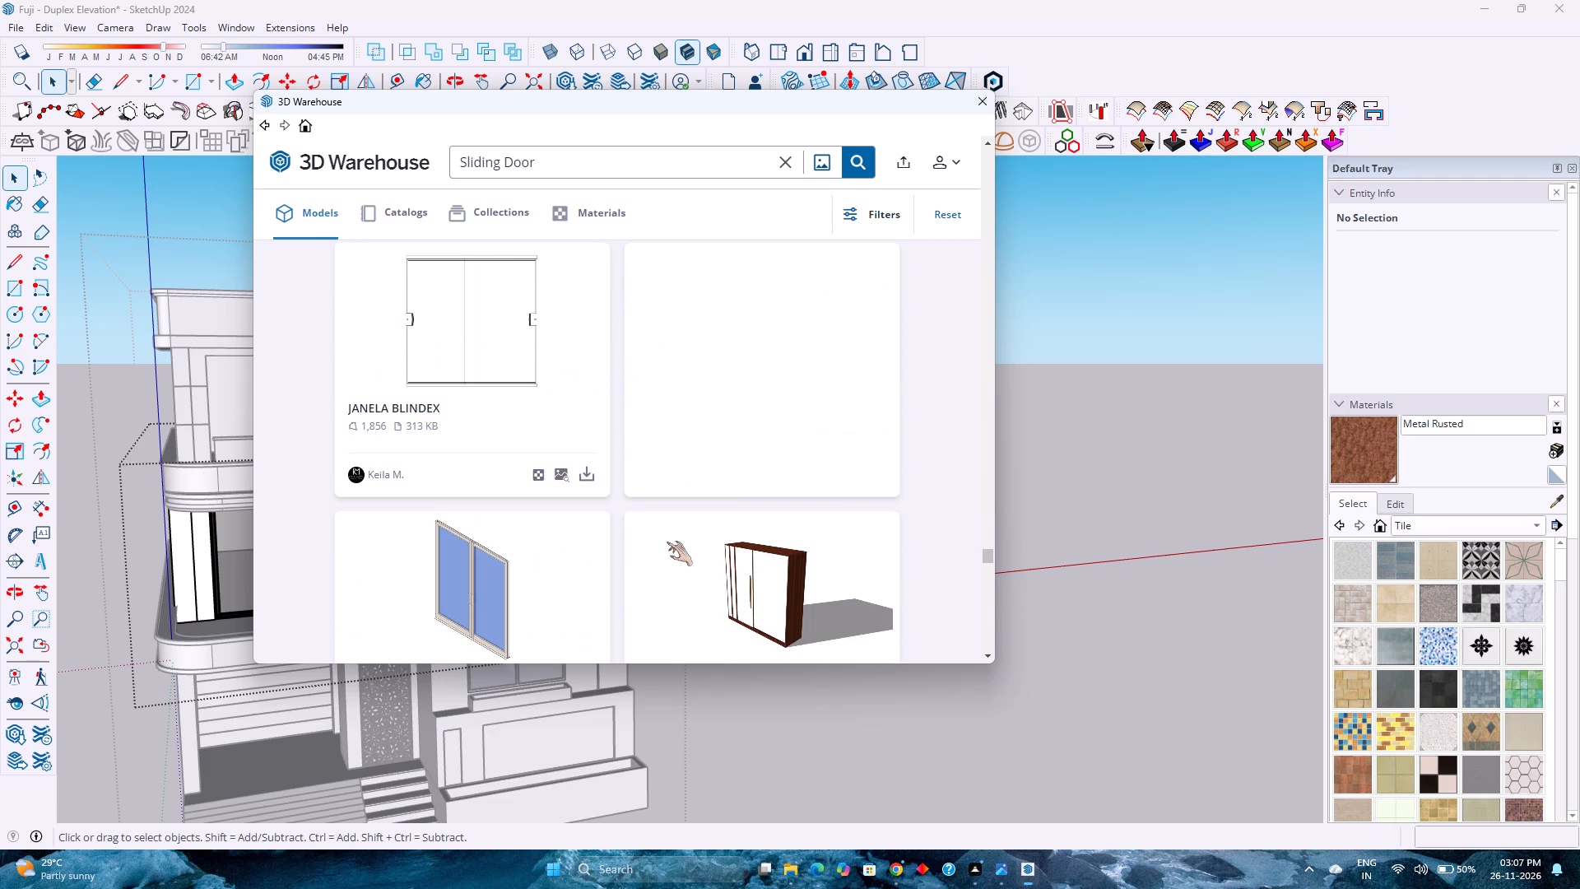
{"action": "scroll", "coordinate": [667, 542], "scroll_direction": "down", "scroll_amount": 17}
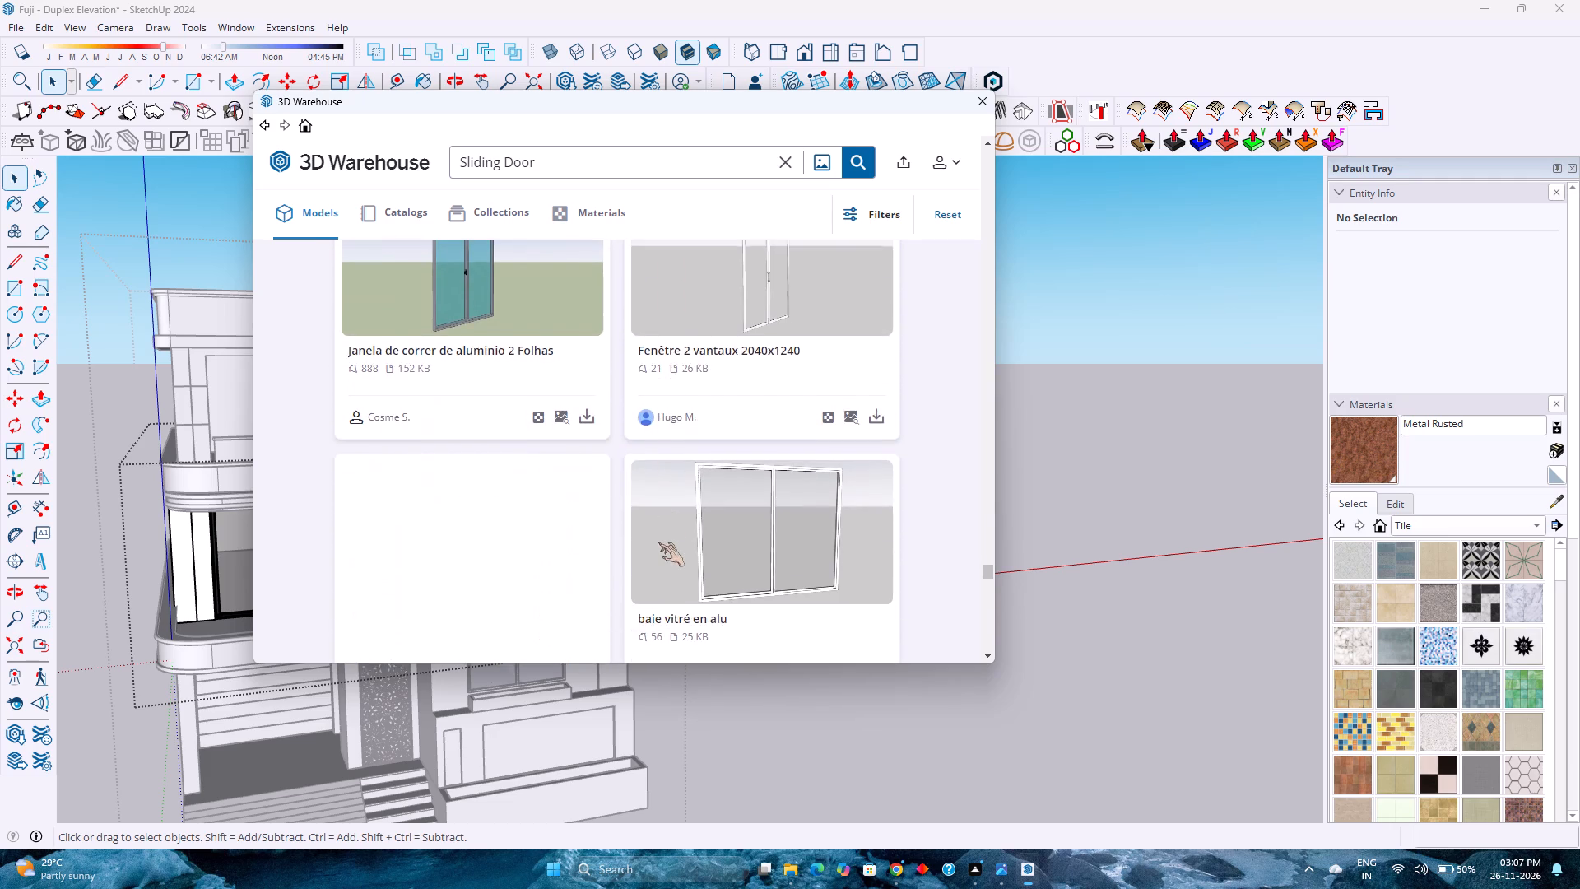
{"action": "scroll", "coordinate": [652, 542], "scroll_direction": "down", "scroll_amount": 11}
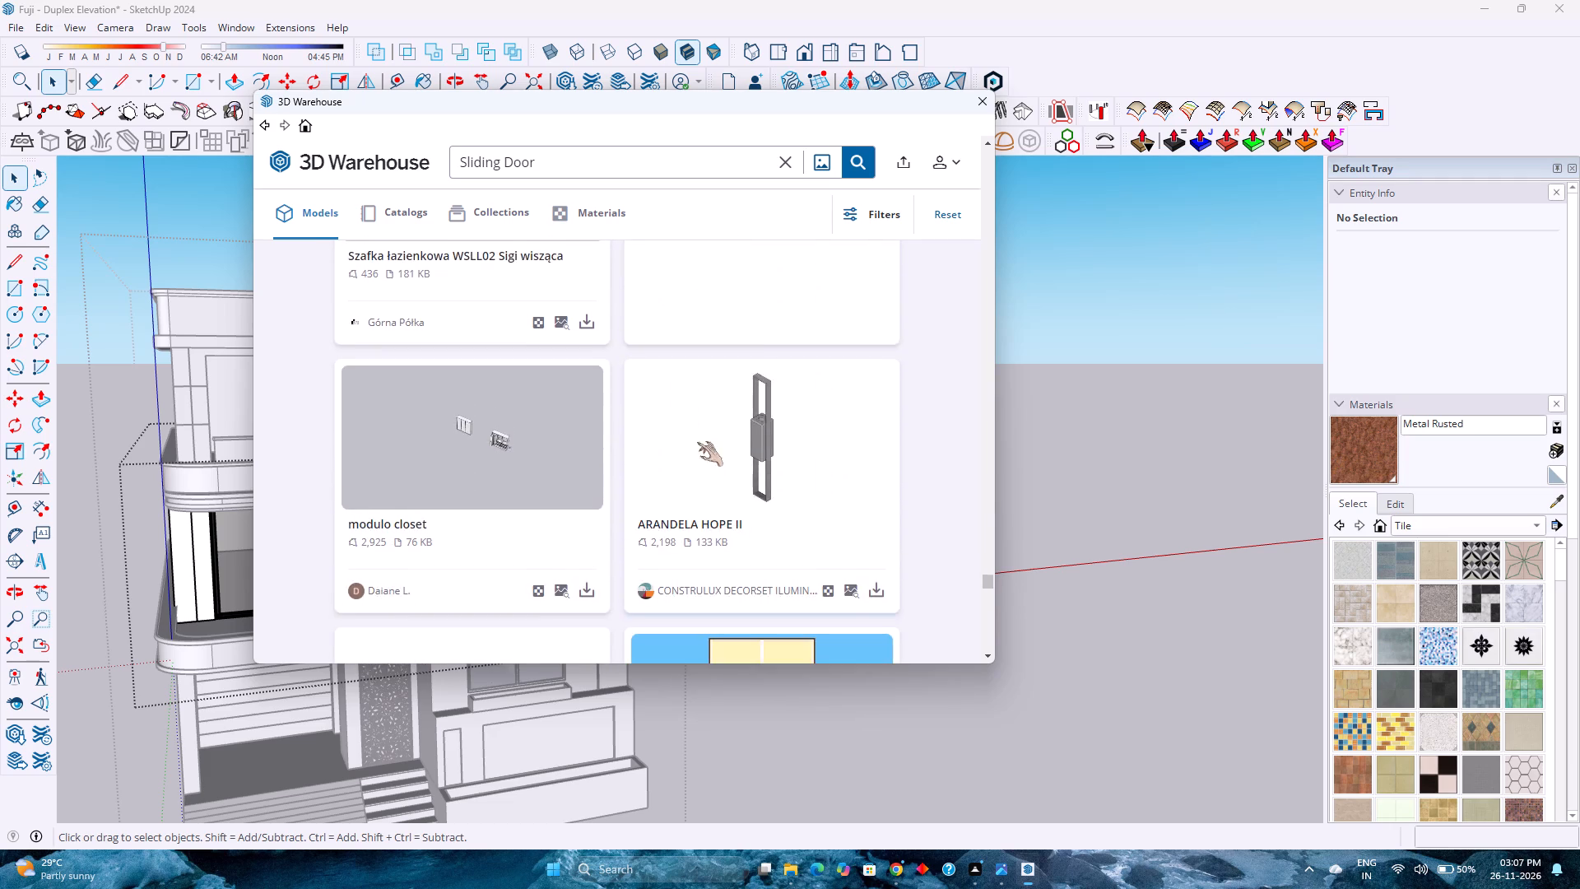
Examine the models beyond ARANDELA HOPE II, through Carey XL Barn Doors to PORTA DE ALUMÍNIO DE CORRER LATERAL, for an upper-floor fit.
{"action": "scroll", "coordinate": [697, 442], "scroll_direction": "down", "scroll_amount": 15}
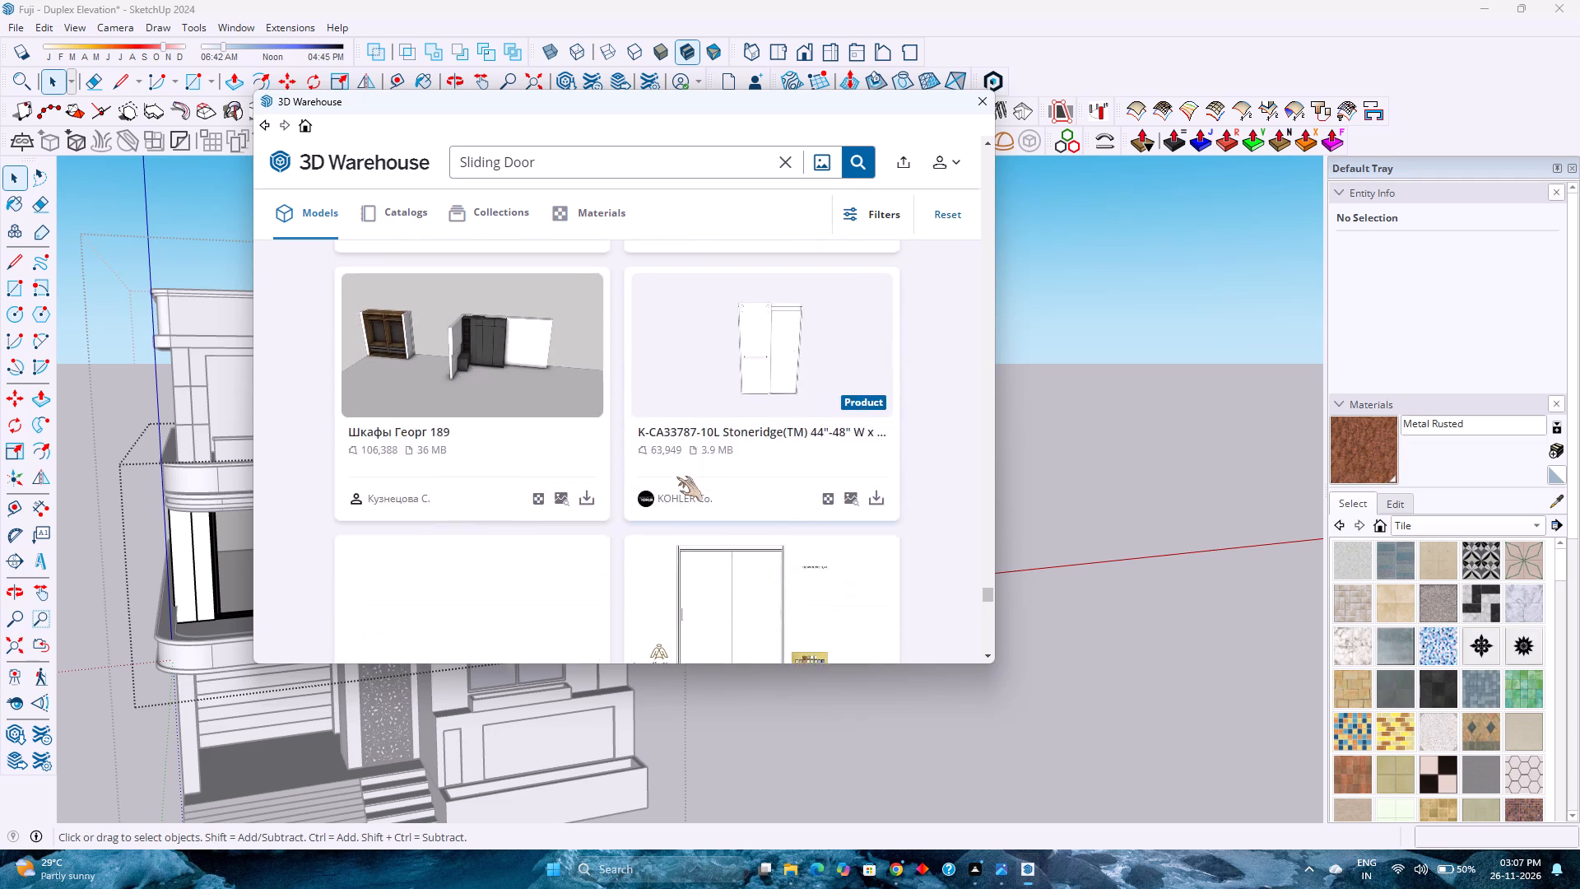
{"action": "scroll", "coordinate": [676, 477], "scroll_direction": "down", "scroll_amount": 8}
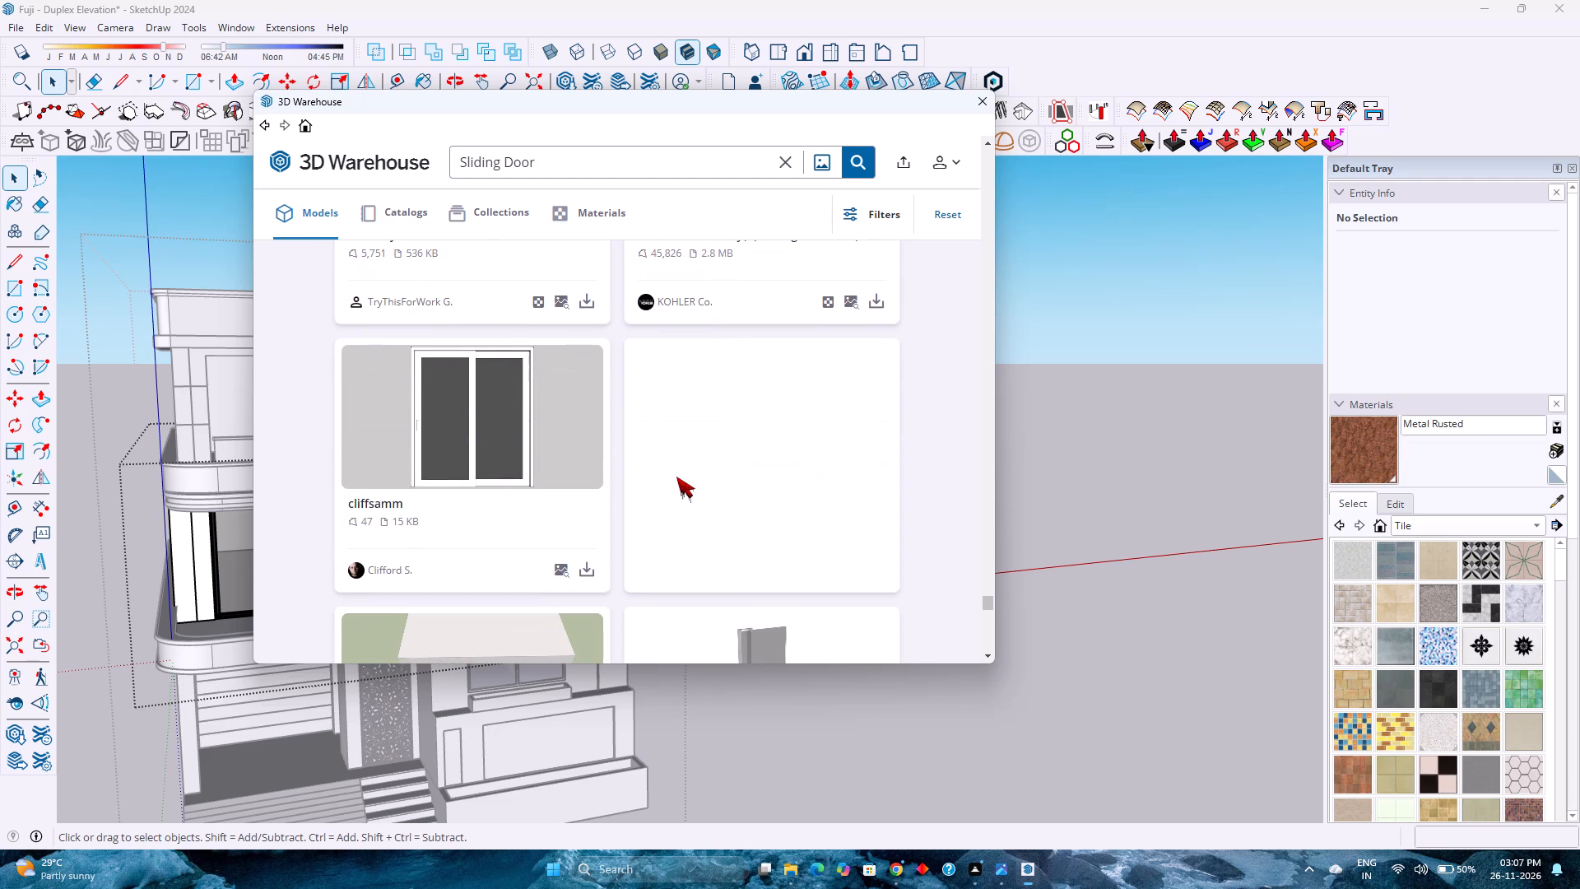
{"action": "scroll", "coordinate": [676, 477], "scroll_direction": "down", "scroll_amount": 6}
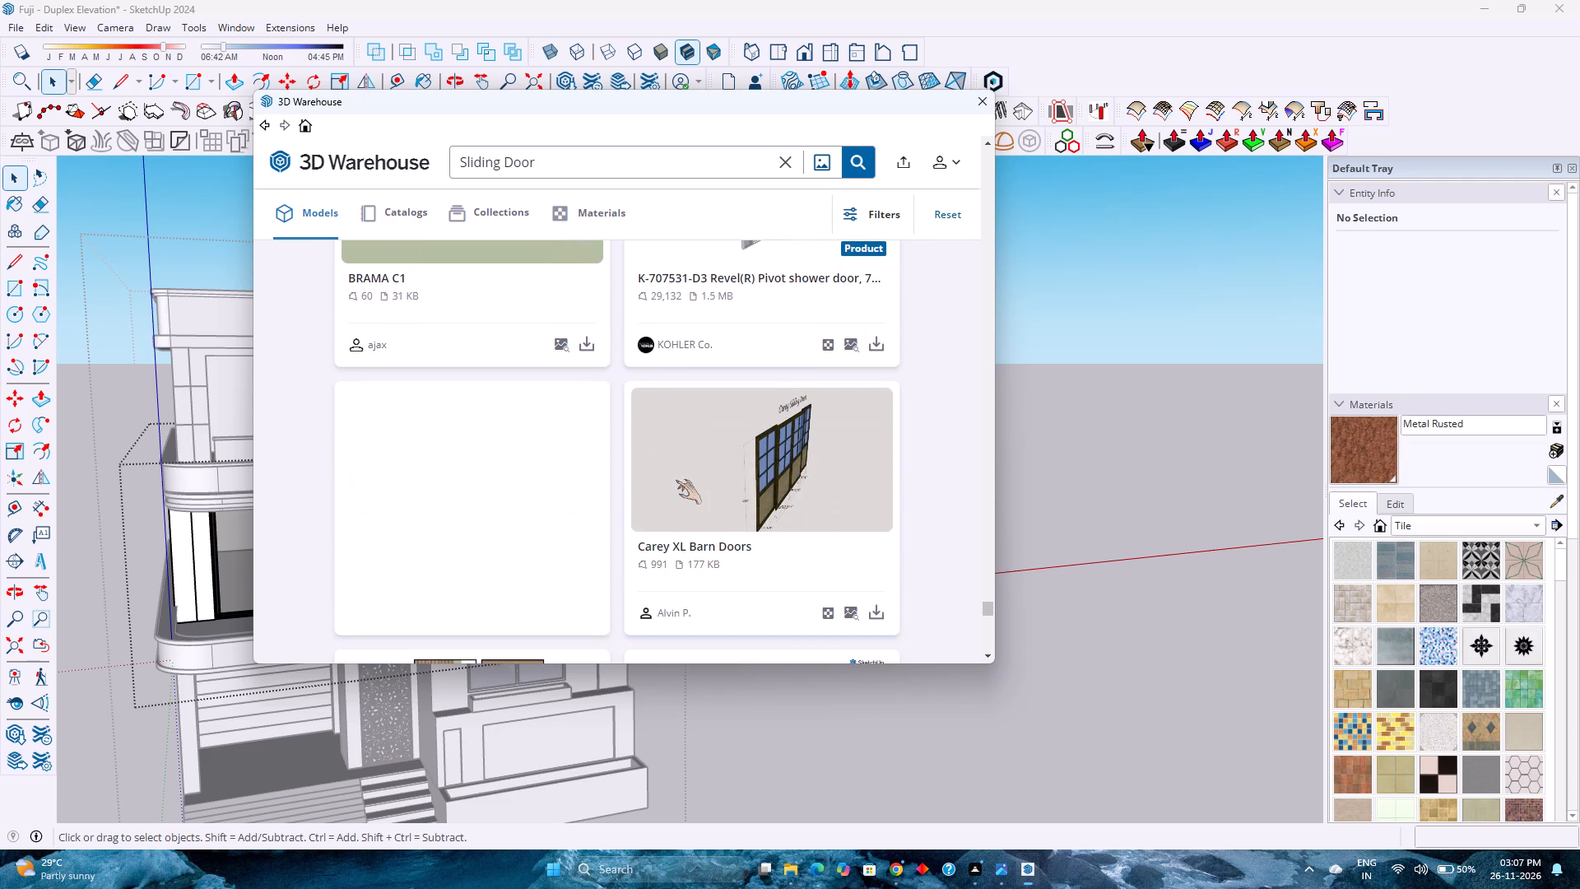
{"action": "scroll", "coordinate": [676, 480], "scroll_direction": "down", "scroll_amount": 5}
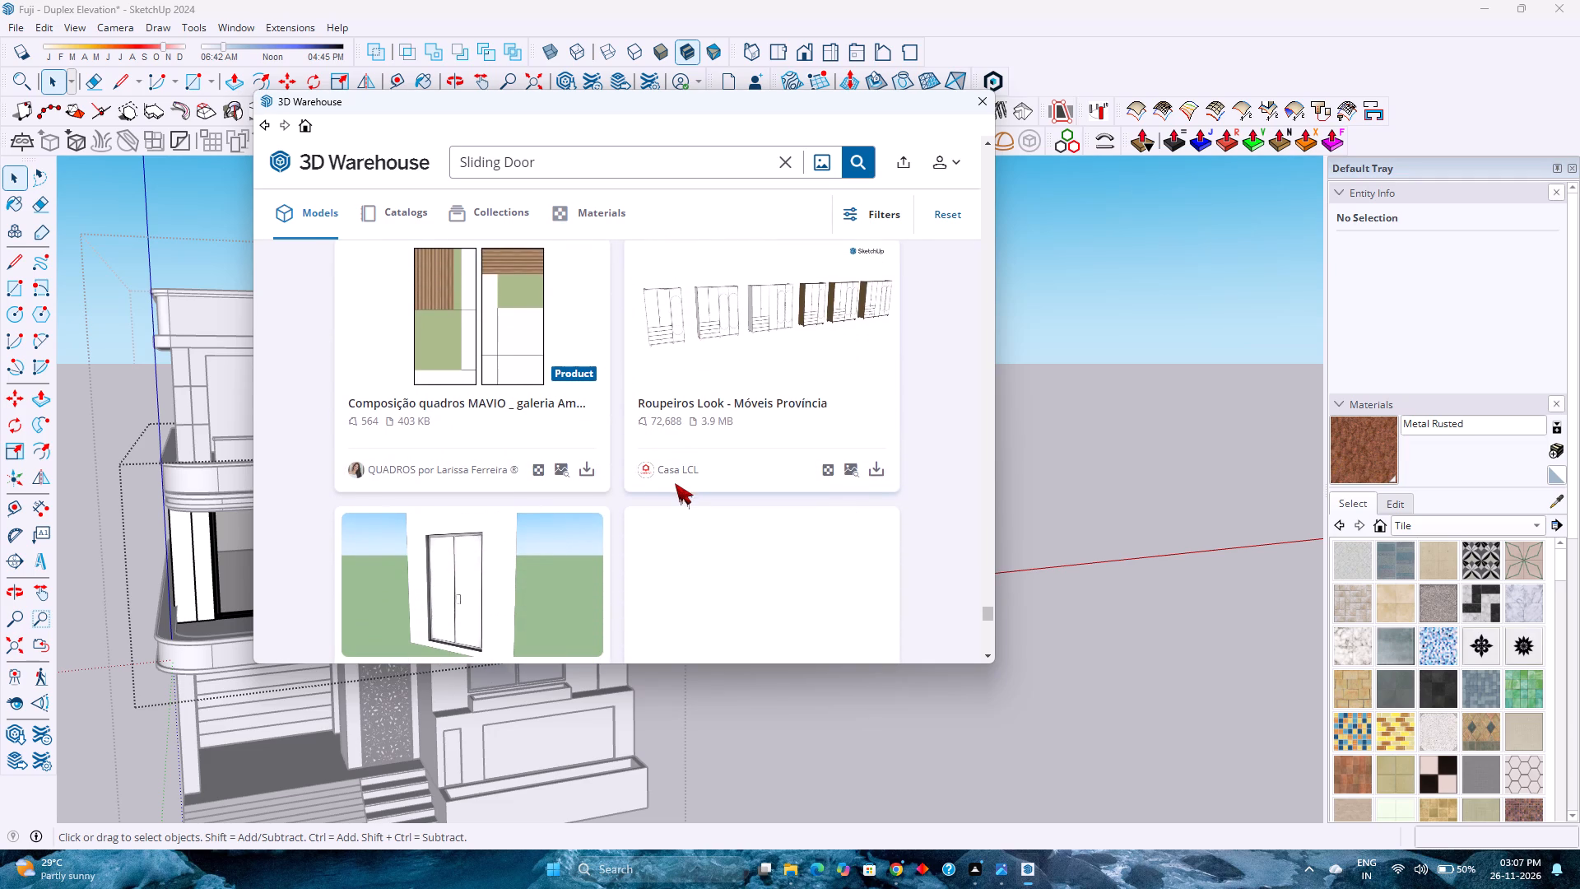
{"action": "scroll", "coordinate": [675, 483], "scroll_direction": "down", "scroll_amount": 6}
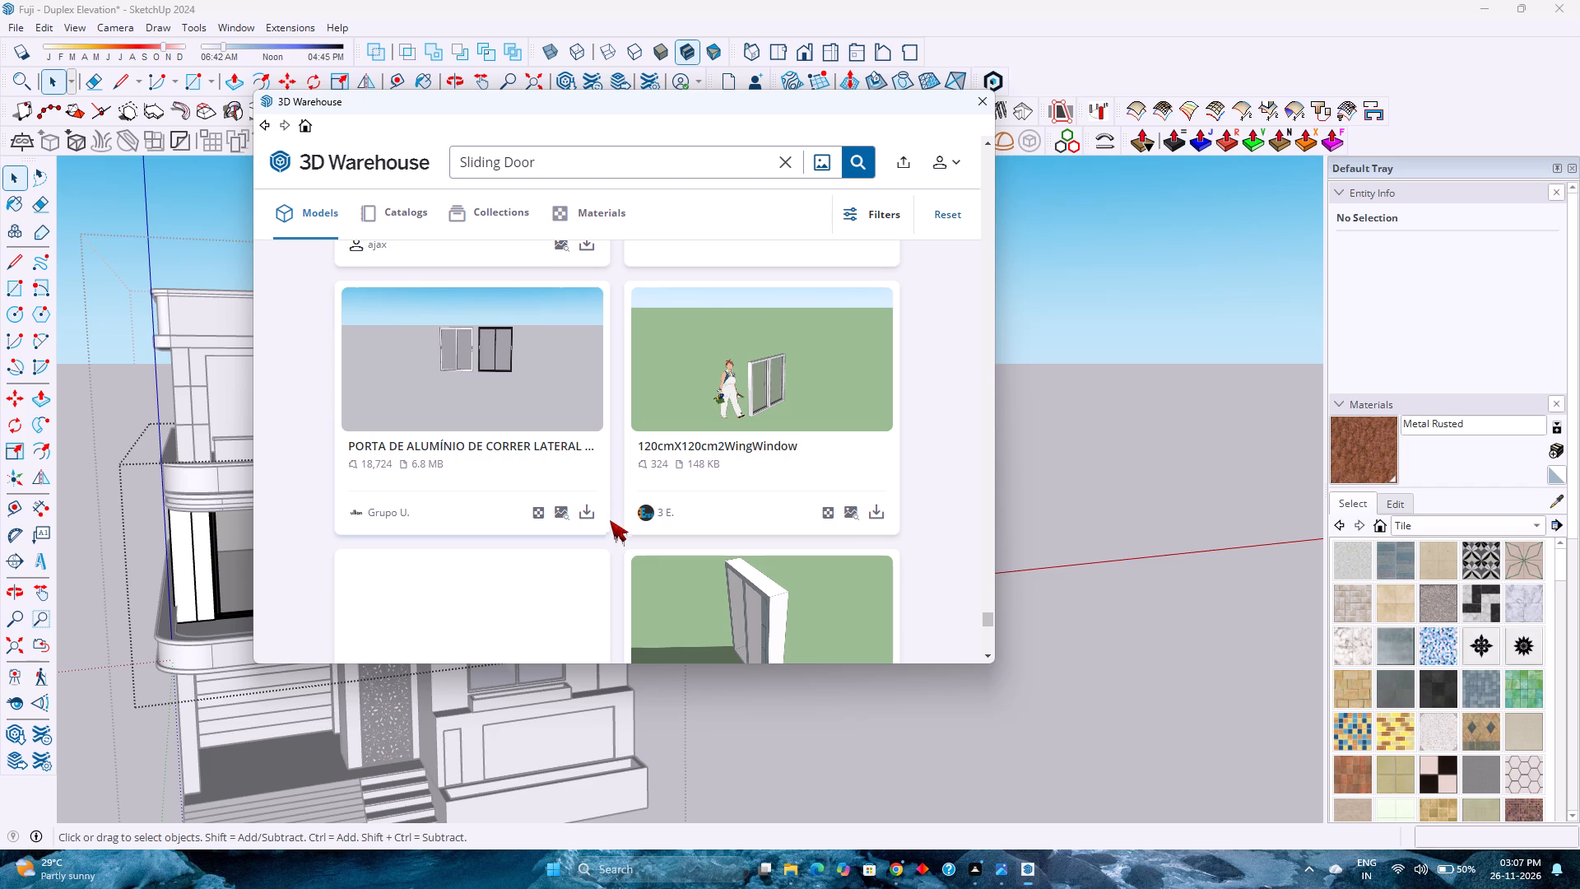
Import the PORTA DE ALUMÍNIO DE CORRER LATERAL model from 3D Warehouse and place it at the empty upper-floor opening.
{"action": "left_click", "coordinate": [592, 515]}
{"action": "left_click", "coordinate": [584, 395]}
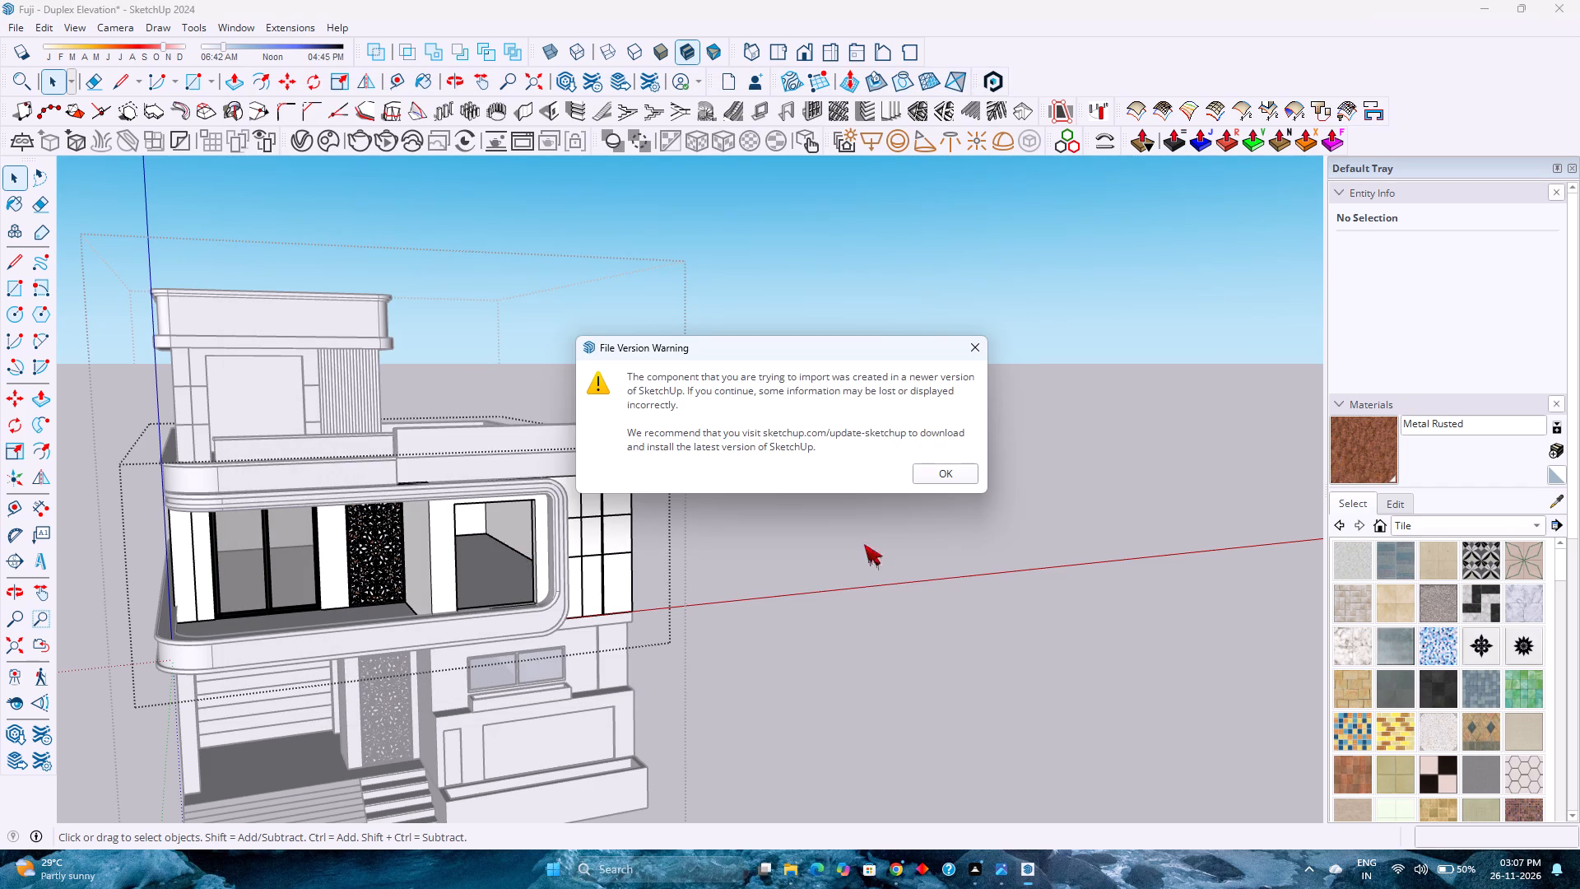
{"action": "left_click", "coordinate": [932, 473]}
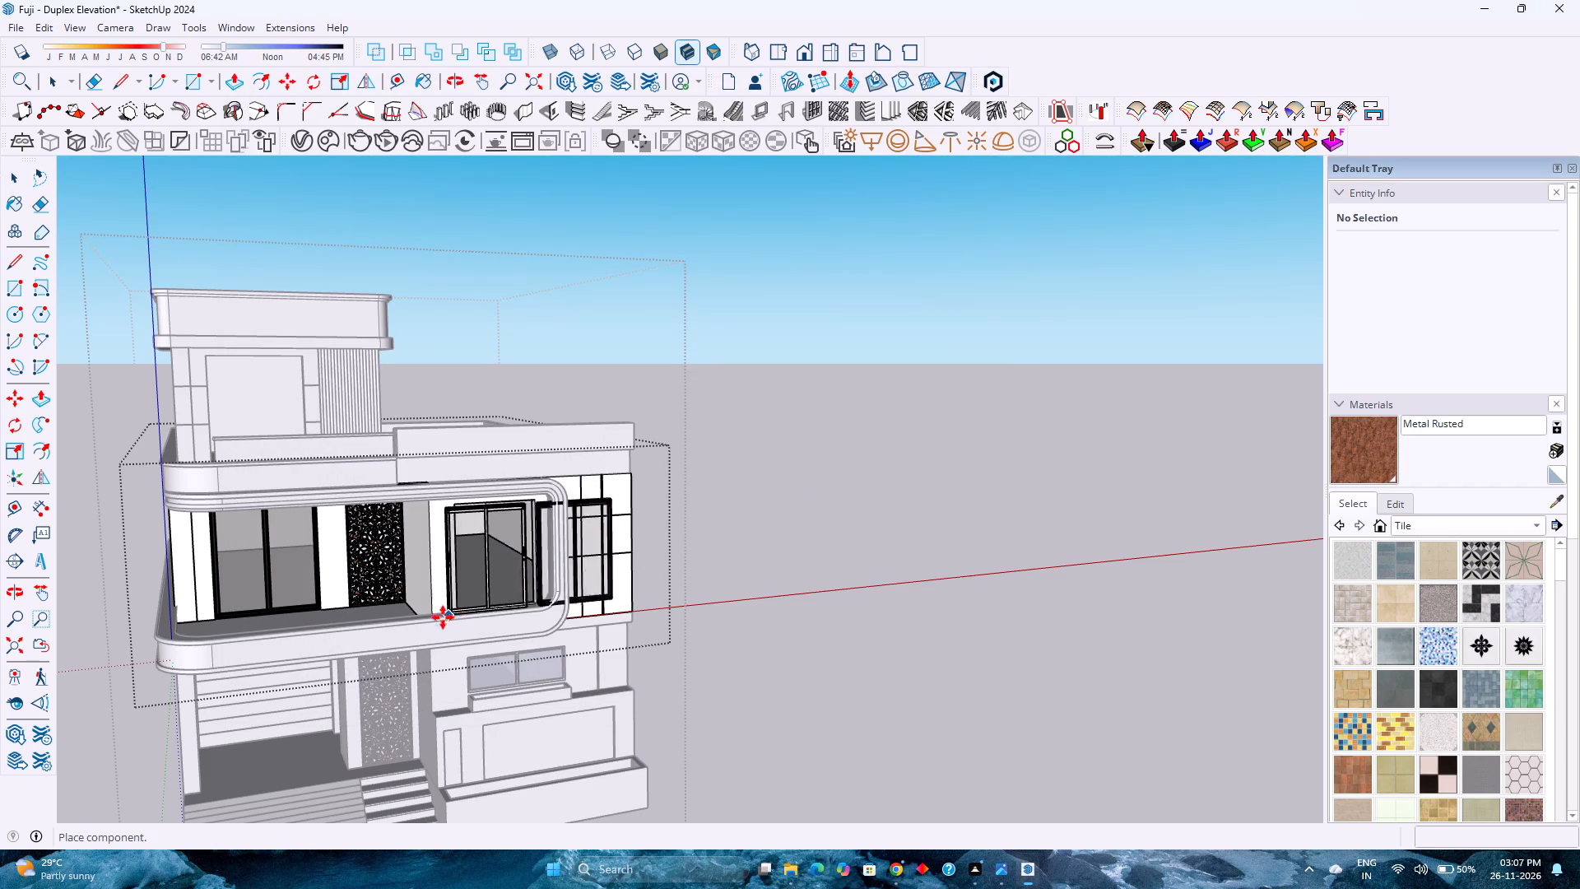
{"action": "scroll", "coordinate": [442, 617], "scroll_direction": "up", "scroll_amount": 6}
{"action": "scroll", "coordinate": [229, 623], "scroll_direction": "up", "scroll_amount": 7}
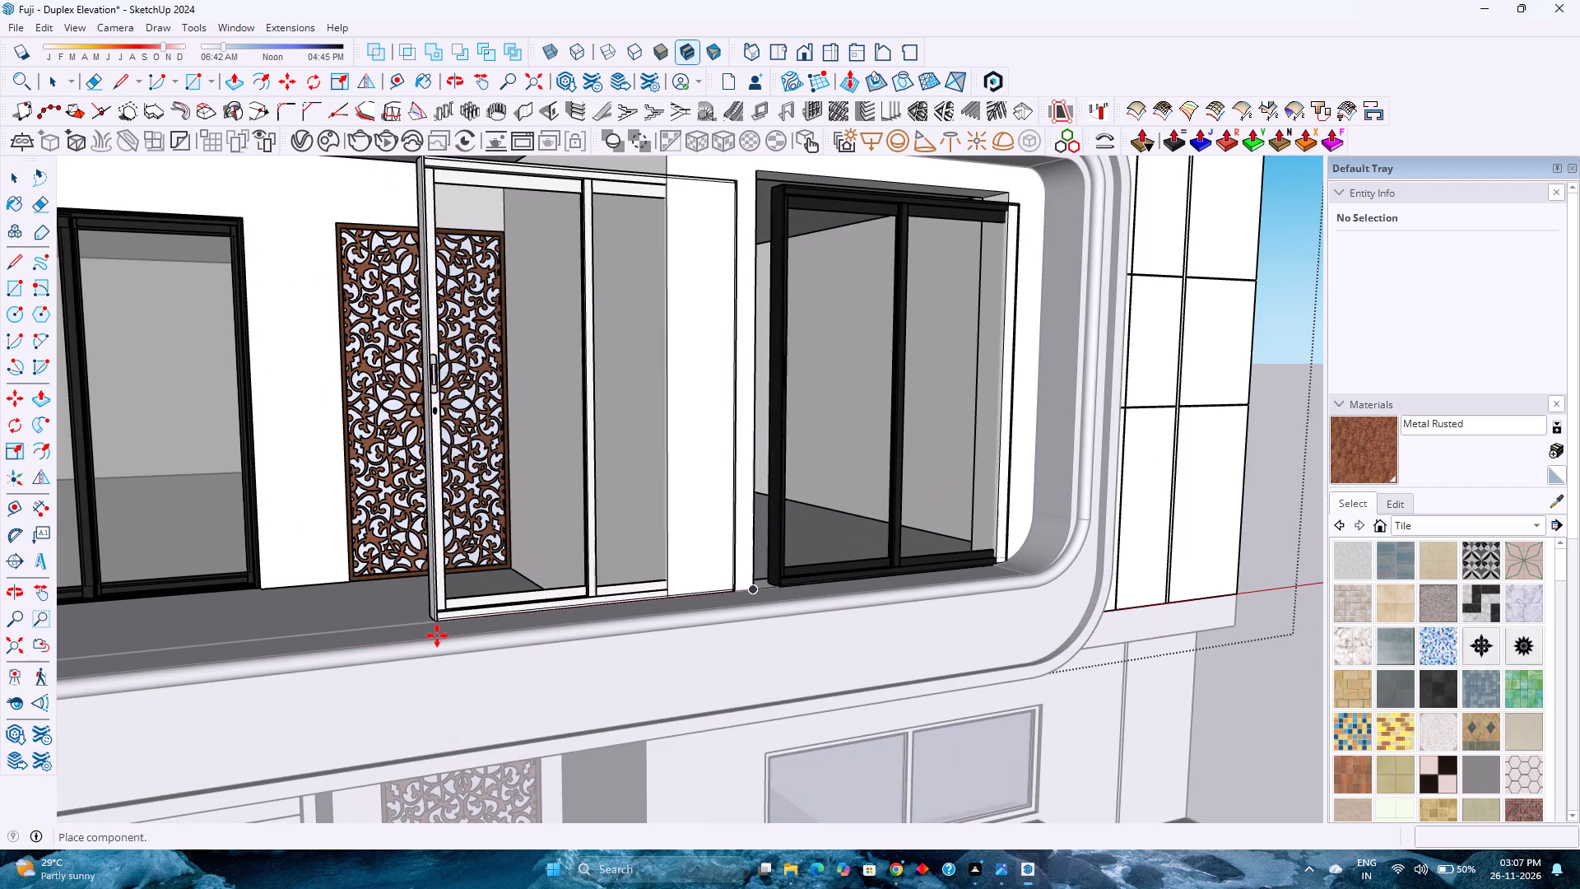
{"action": "left_click", "coordinate": [309, 640]}
Delete the white door version inside the imported component, keeping only the black-framed sliding door.
{"action": "scroll", "coordinate": [725, 574], "scroll_direction": "up", "scroll_amount": 3}
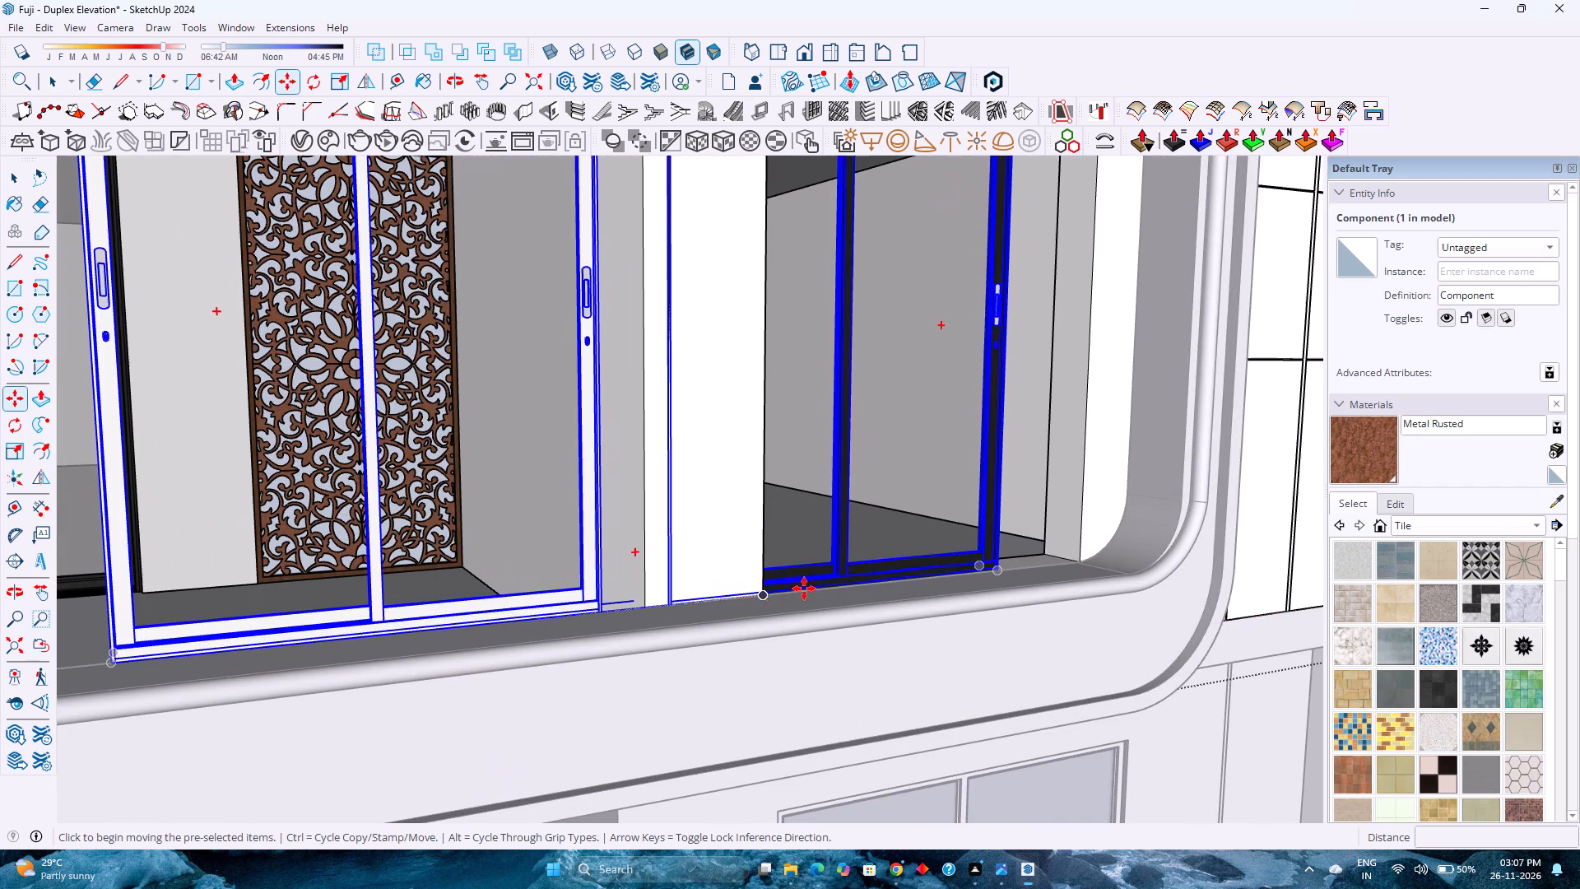
{"action": "key", "text": "space"}
{"action": "double_click", "coordinate": [904, 570]}
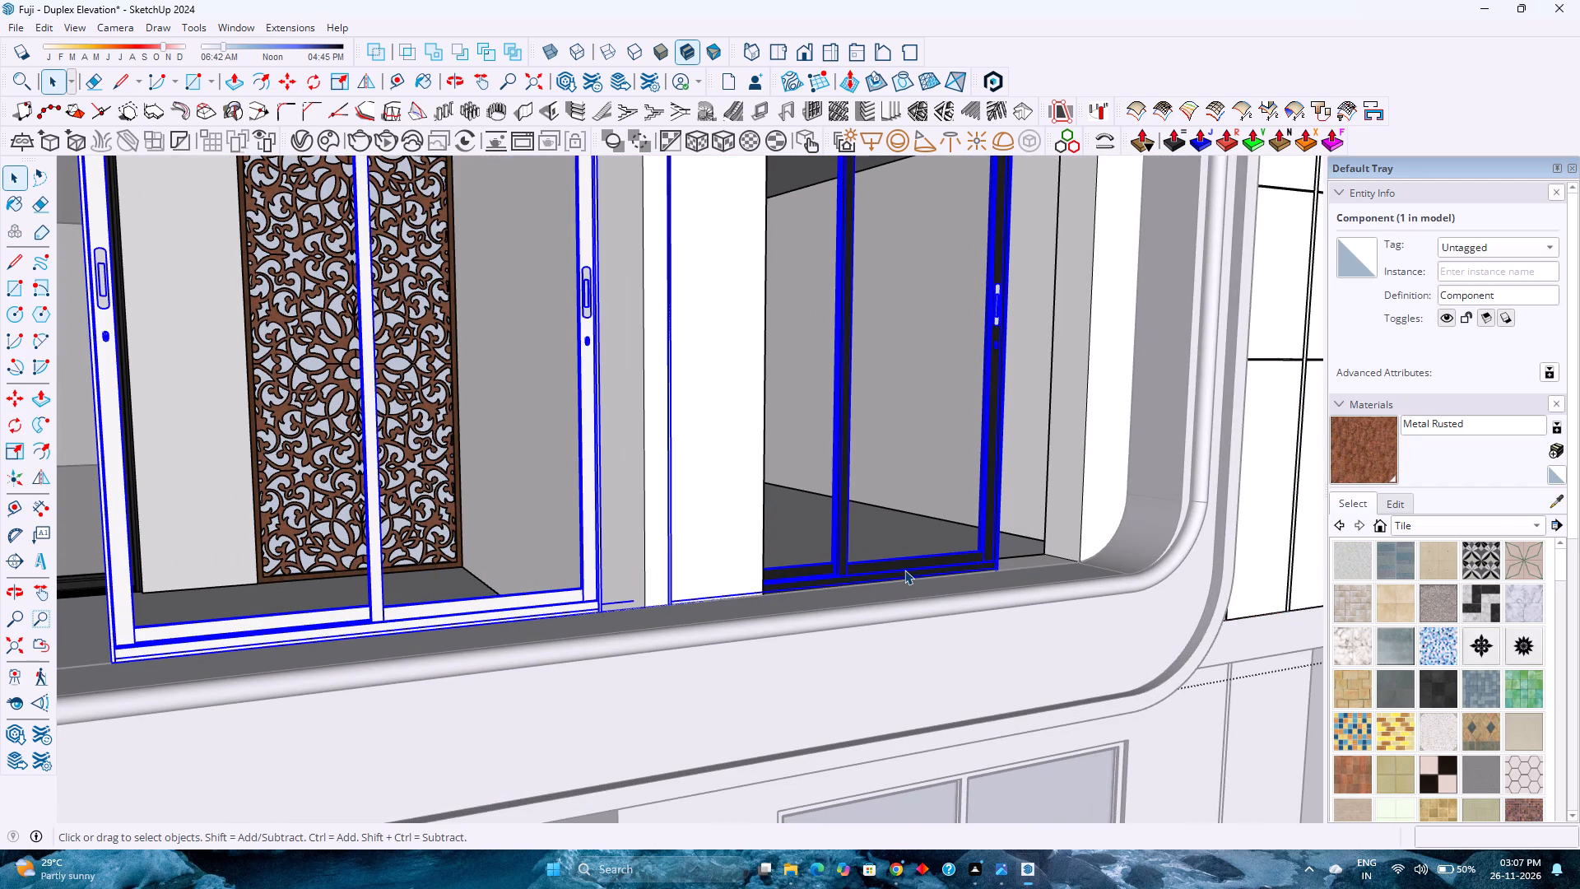
{"action": "left_click", "coordinate": [552, 599]}
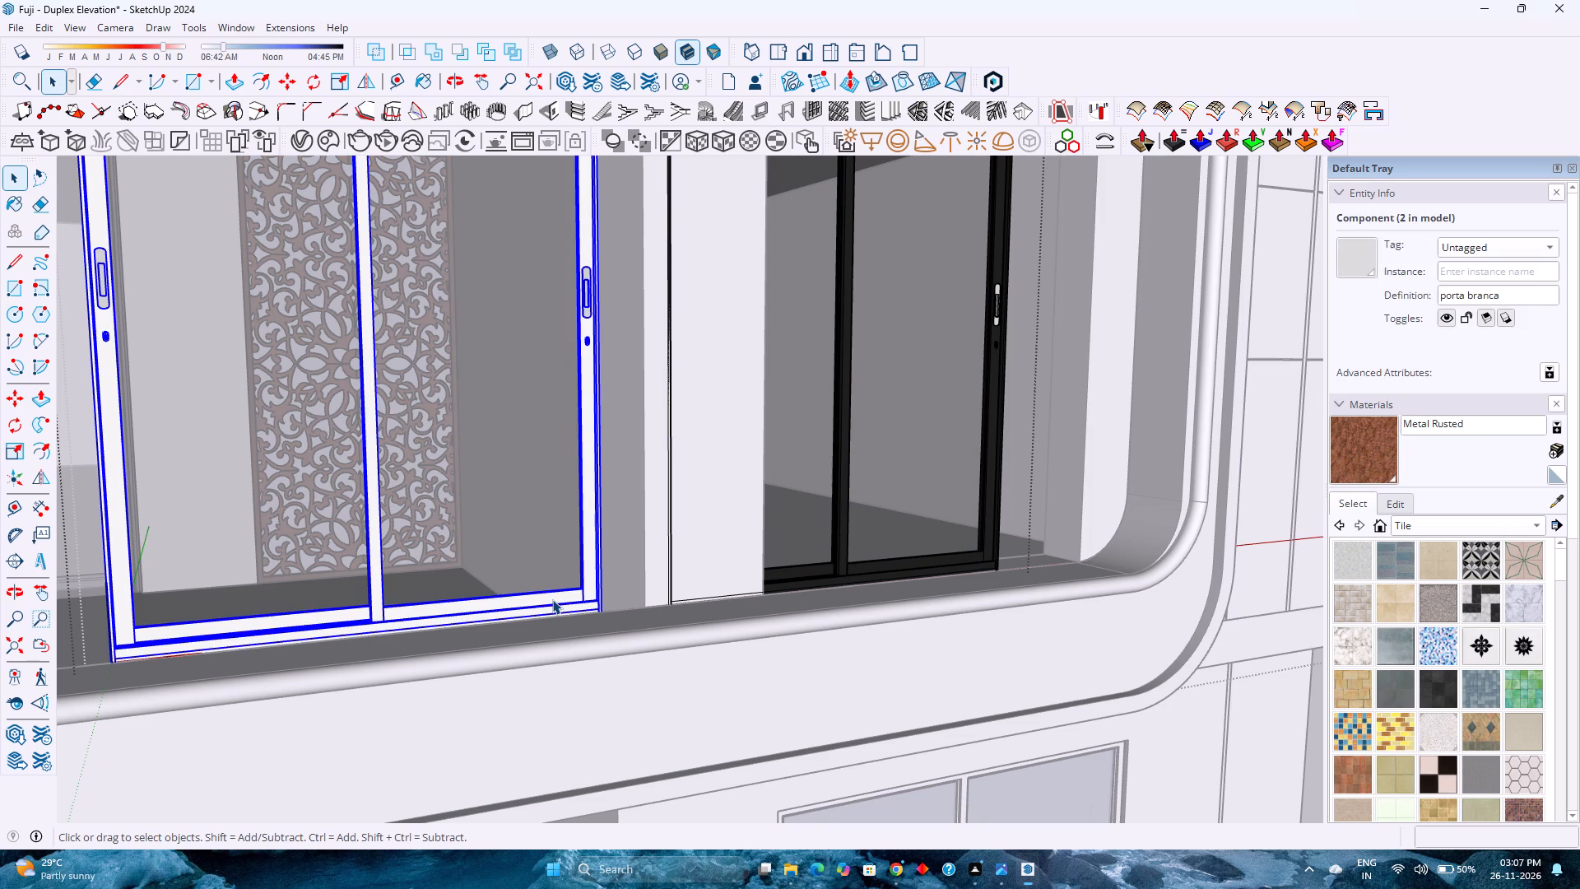
{"action": "key", "text": "Delete"}
{"action": "key", "text": "Escape"}
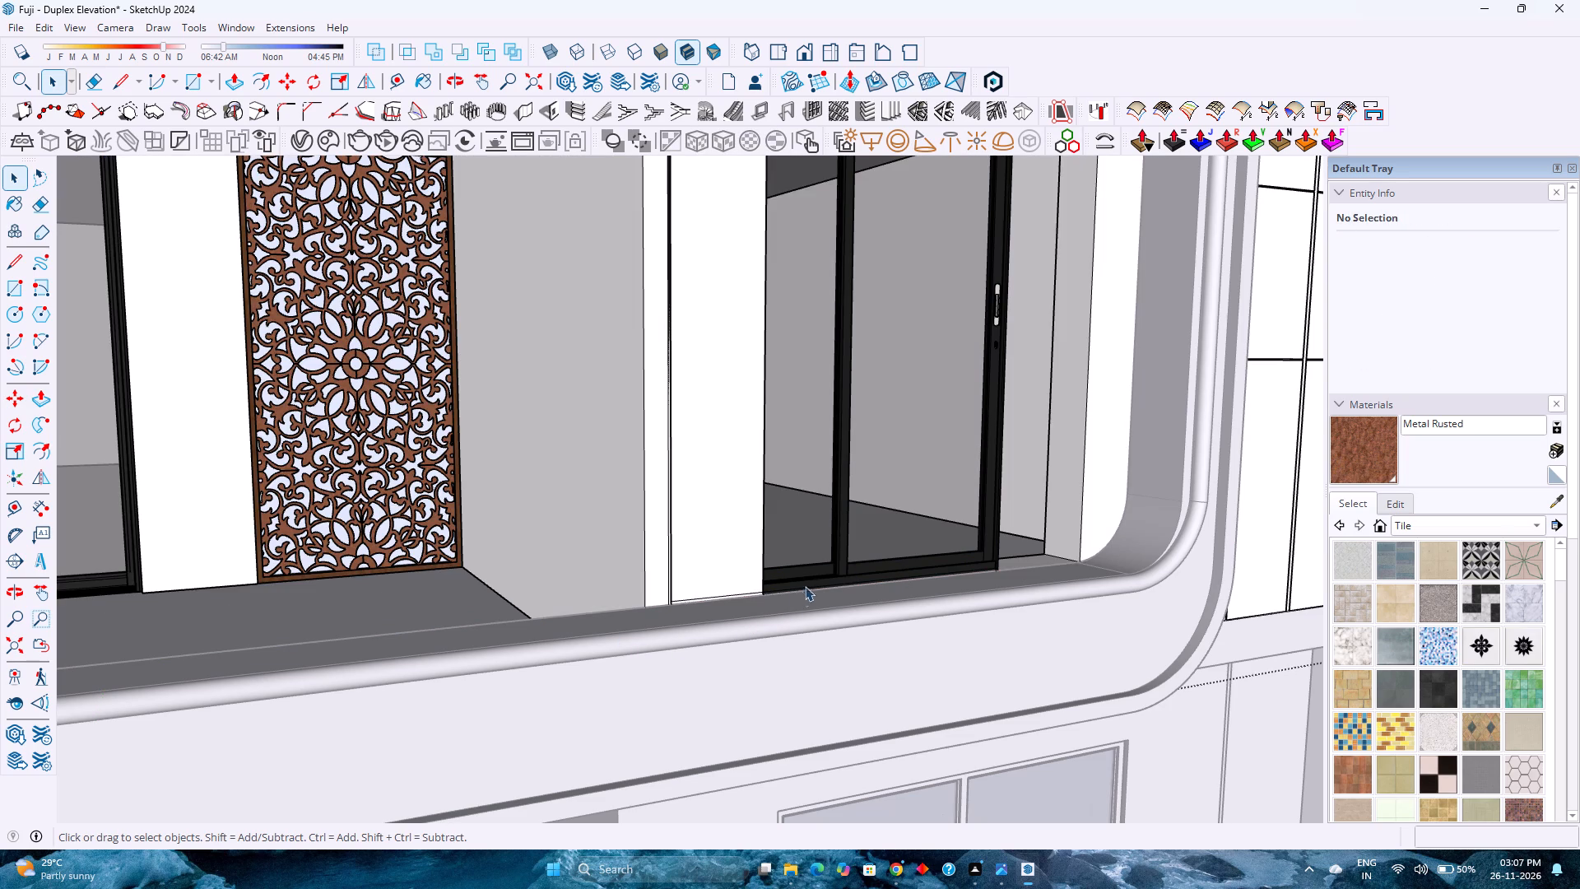
Move the black sliding door about 1' 4 1/8" so its lower corner meets the opening's lower corner.
{"action": "left_click", "coordinate": [808, 571]}
{"action": "scroll", "coordinate": [811, 575], "scroll_direction": "down", "scroll_amount": 3}
{"action": "key", "text": "comma"}
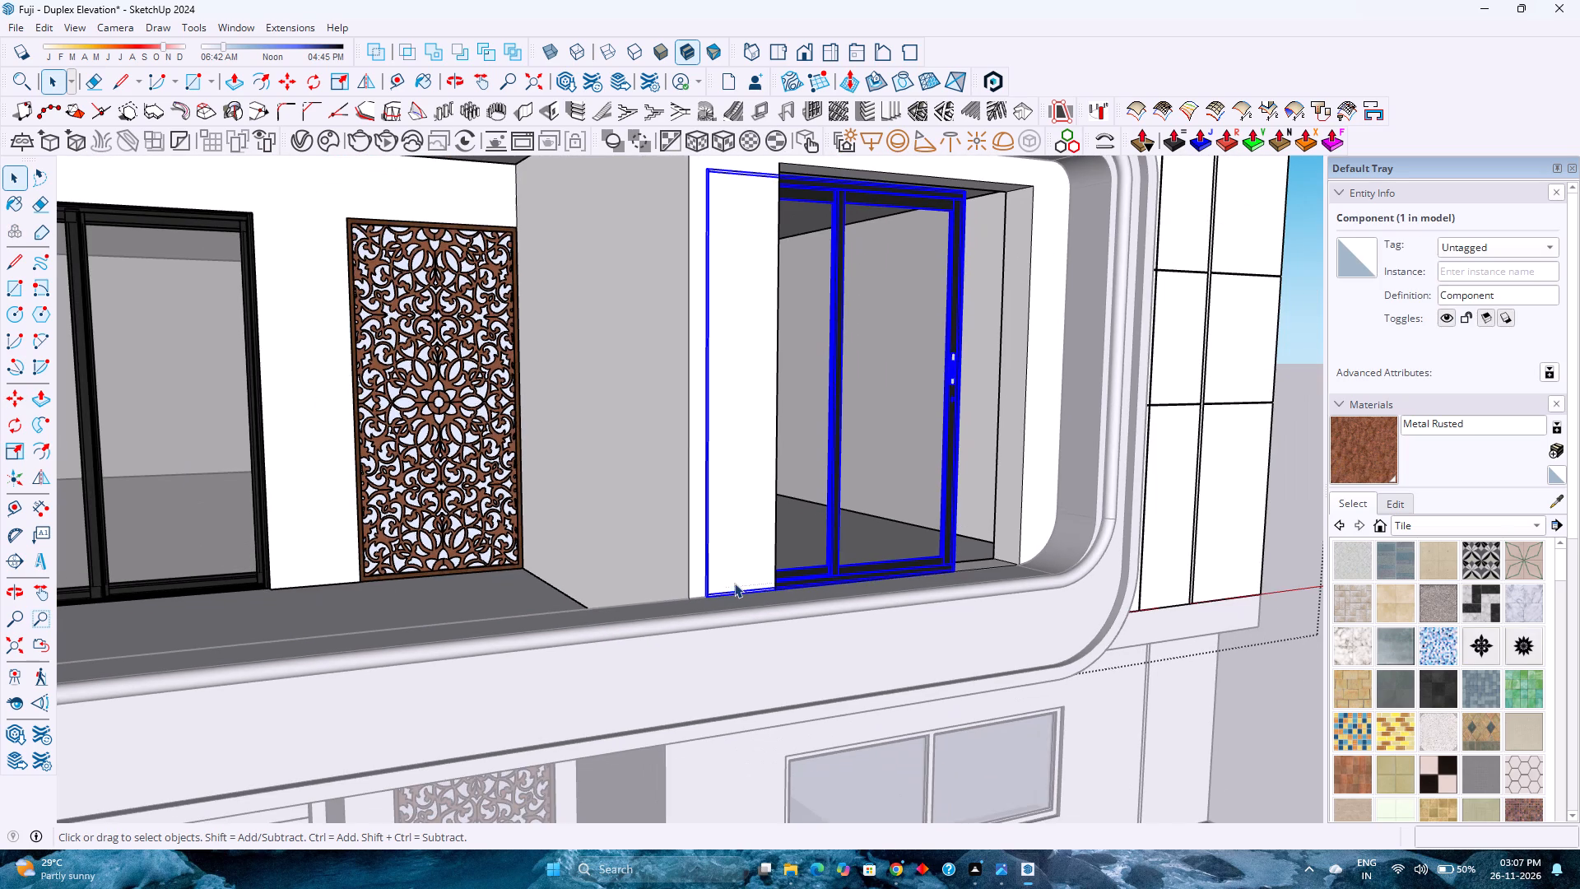
{"action": "scroll", "coordinate": [791, 590], "scroll_direction": "up", "scroll_amount": 2}
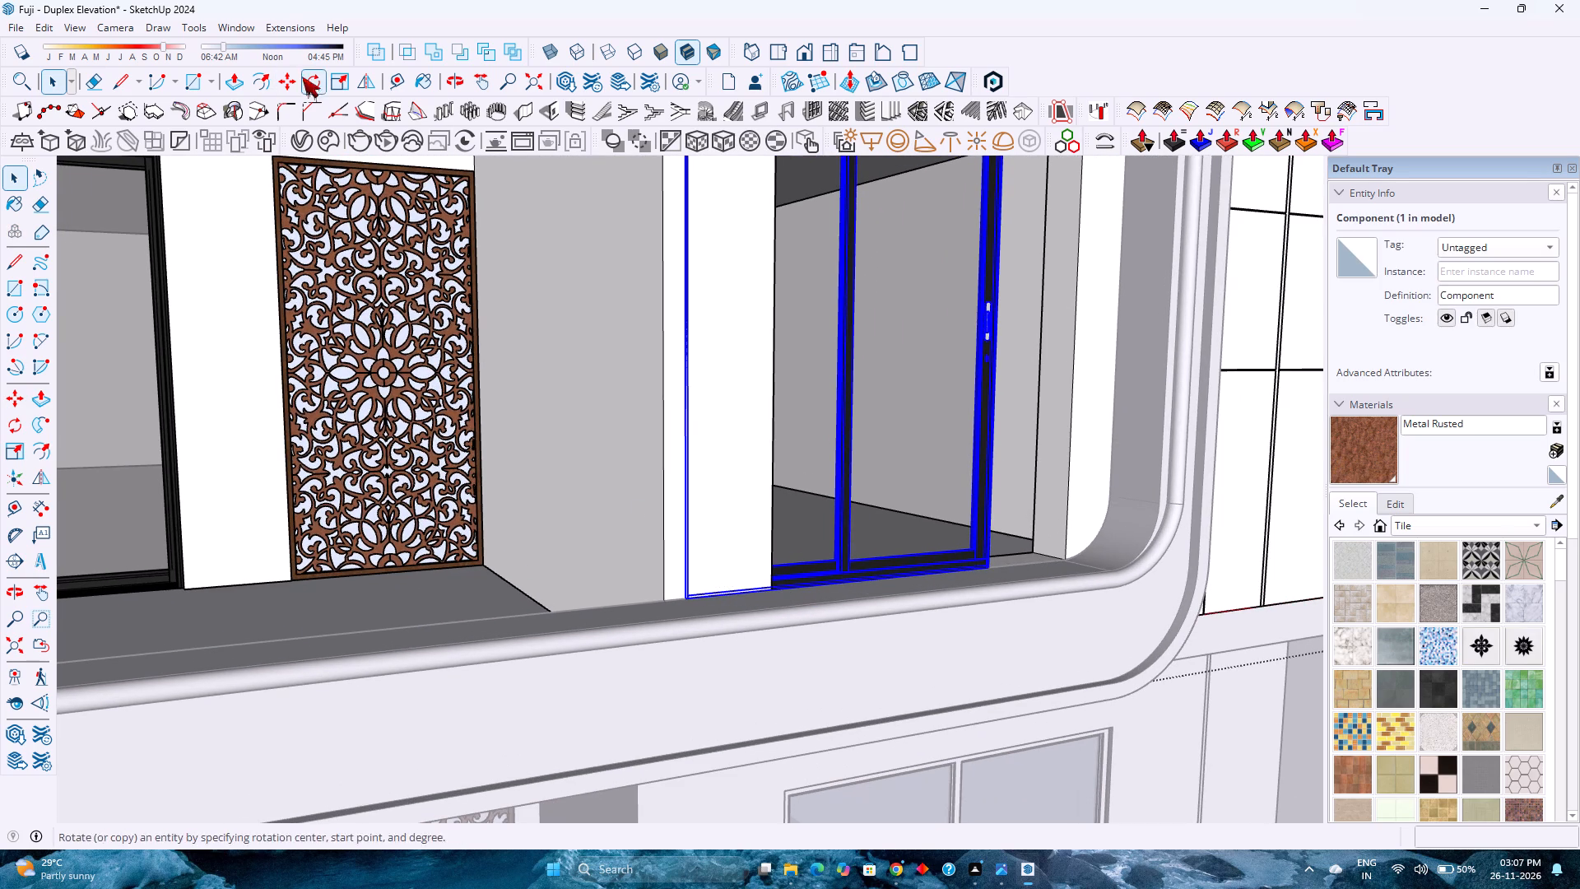
{"action": "left_click", "coordinate": [295, 84]}
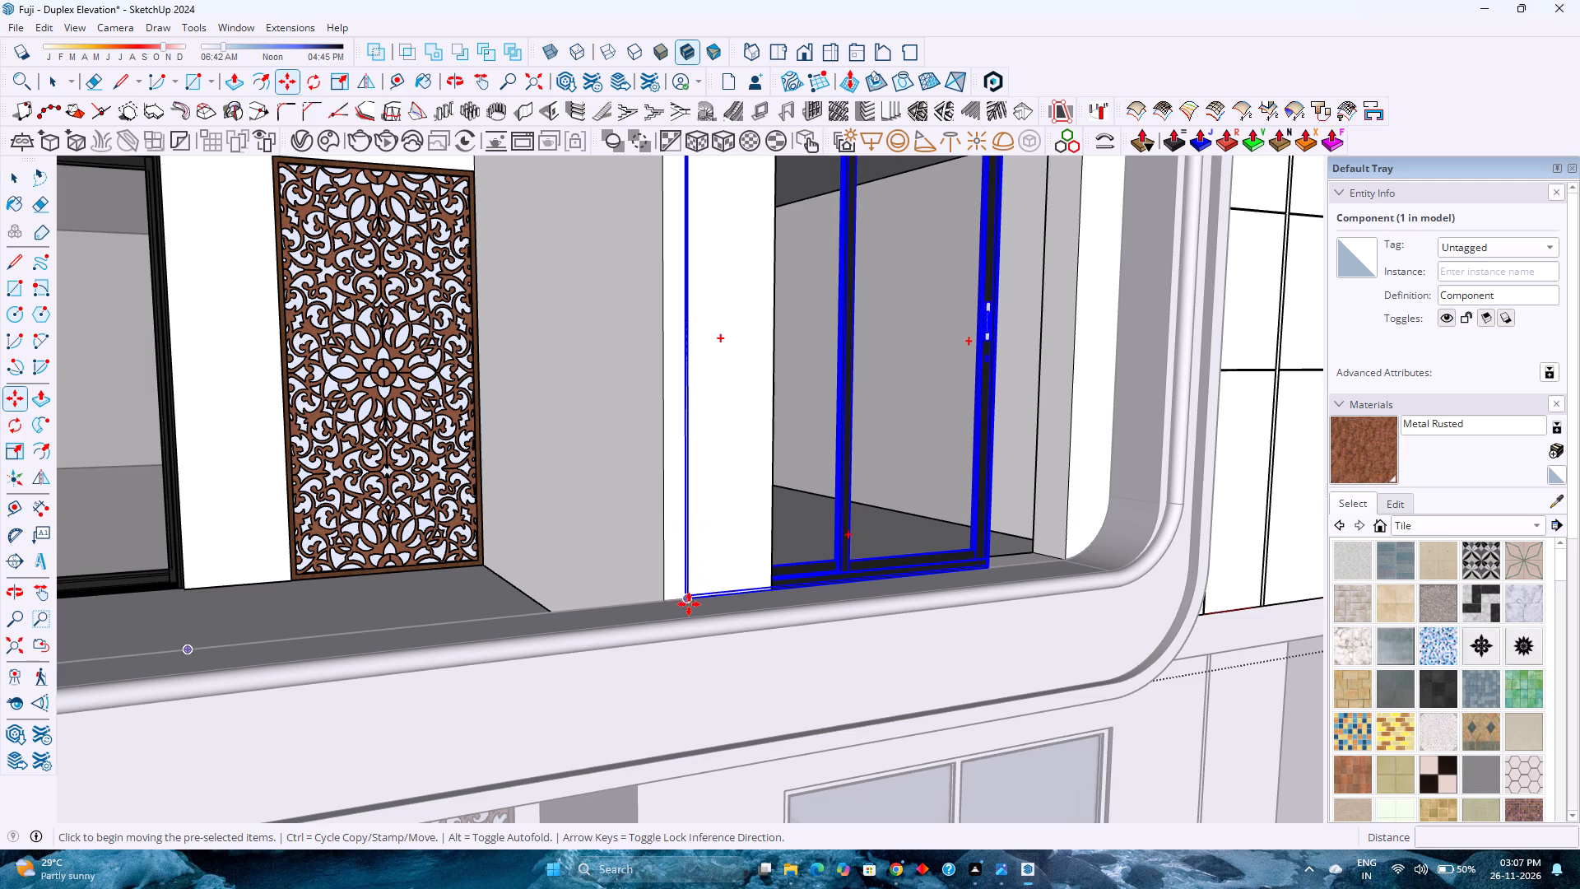
{"action": "left_click", "coordinate": [689, 604]}
{"action": "left_click", "coordinate": [778, 593]}
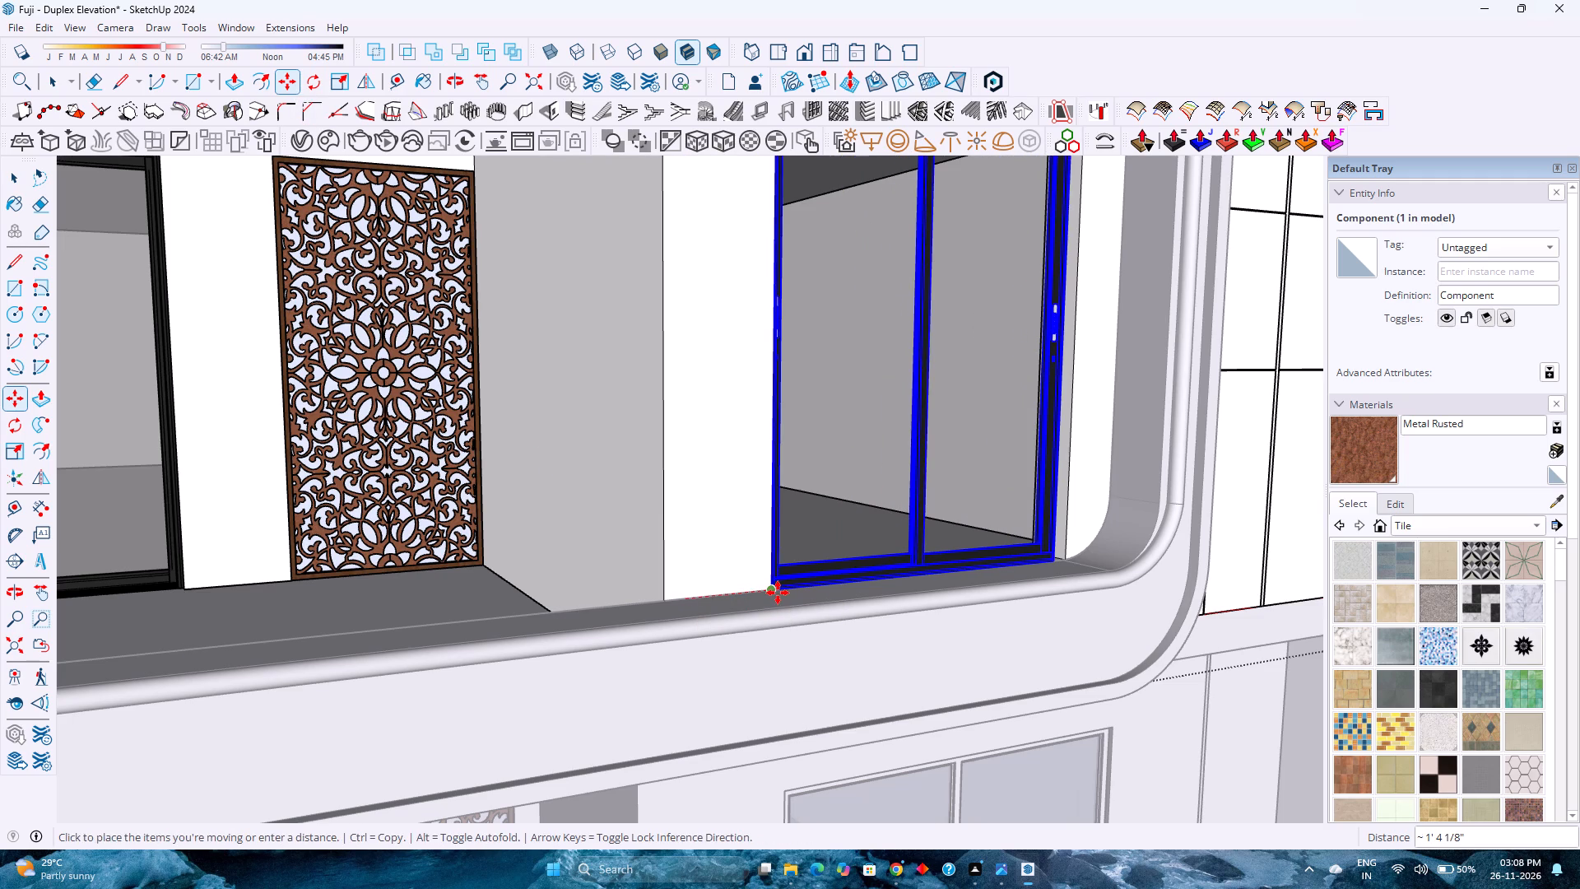
Flip the black sliding door front to back within the upper-floor opening.
{"action": "scroll", "coordinate": [791, 568], "scroll_direction": "up", "scroll_amount": 7}
{"action": "middle_click_drag", "start_coordinate": [811, 570], "coordinate": [579, 752]}
{"action": "scroll", "coordinate": [633, 659], "scroll_direction": "down", "scroll_amount": 4}
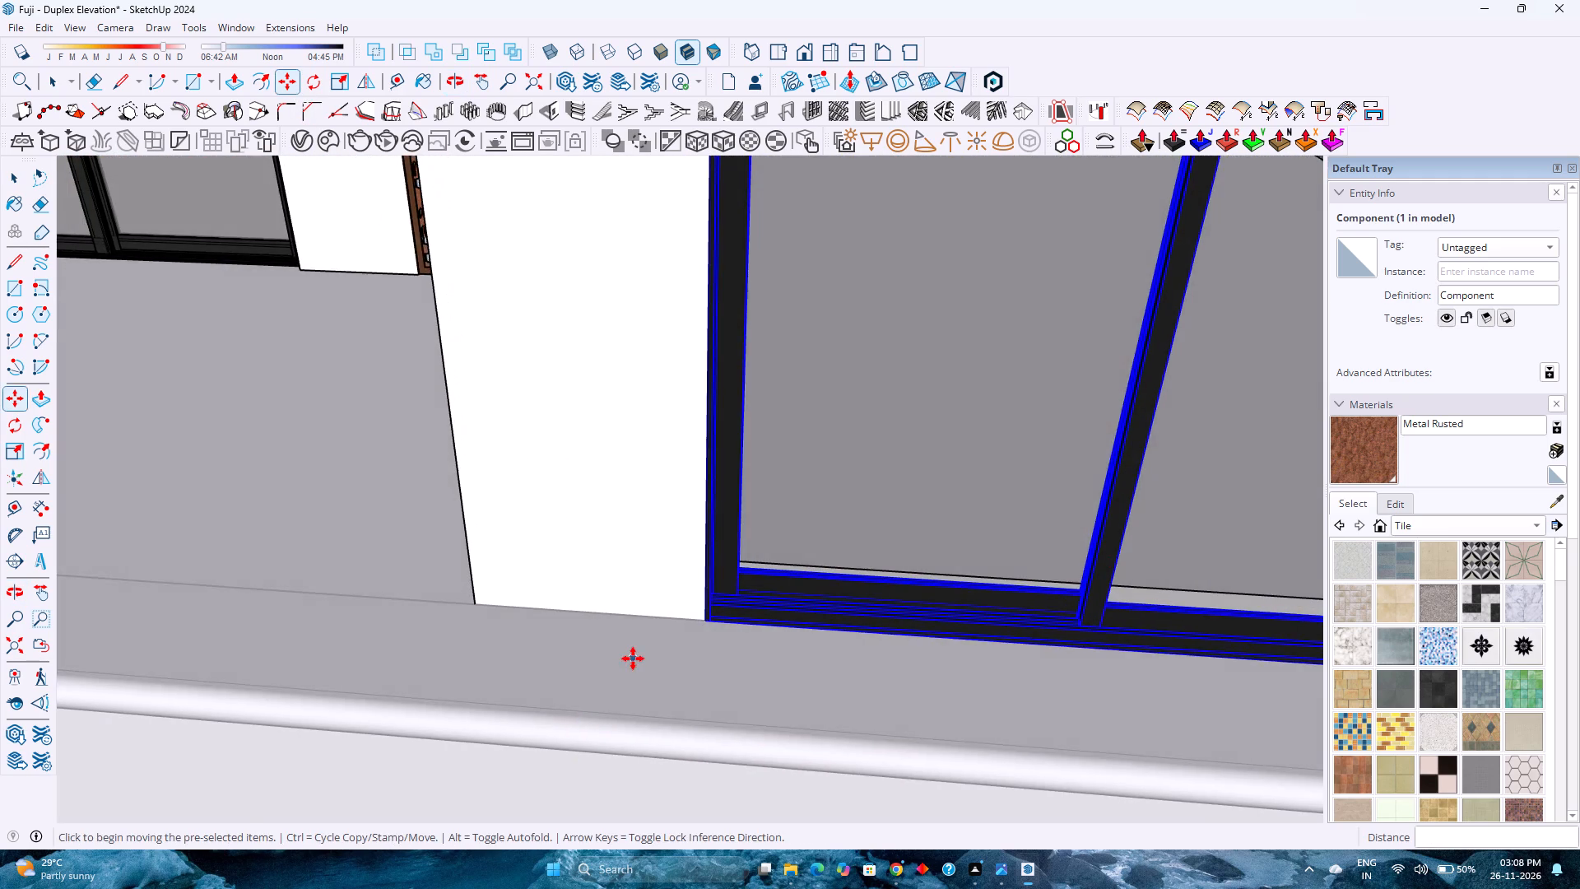
{"action": "scroll", "coordinate": [633, 659], "scroll_direction": "down", "scroll_amount": 10}
{"action": "middle_click_drag", "start_coordinate": [762, 650], "coordinate": [600, 670]}
{"action": "middle_click", "coordinate": [588, 670]}
{"action": "middle_click", "coordinate": [588, 670]}
{"action": "middle_click", "coordinate": [588, 670]}
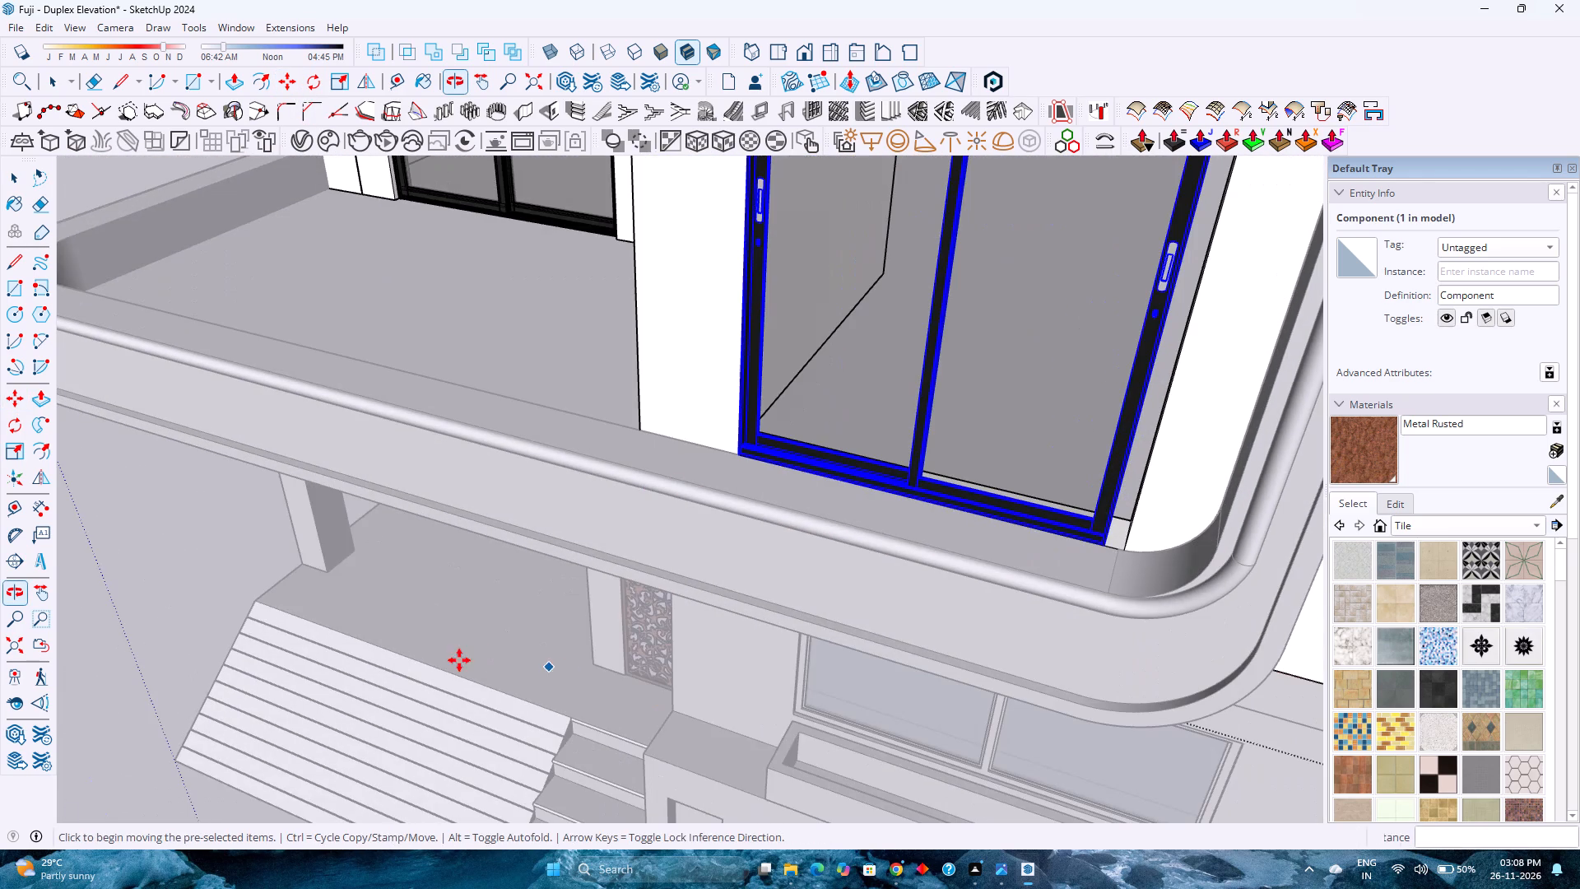
{"action": "middle_click", "coordinate": [456, 660]}
{"action": "left_click", "coordinate": [365, 87]}
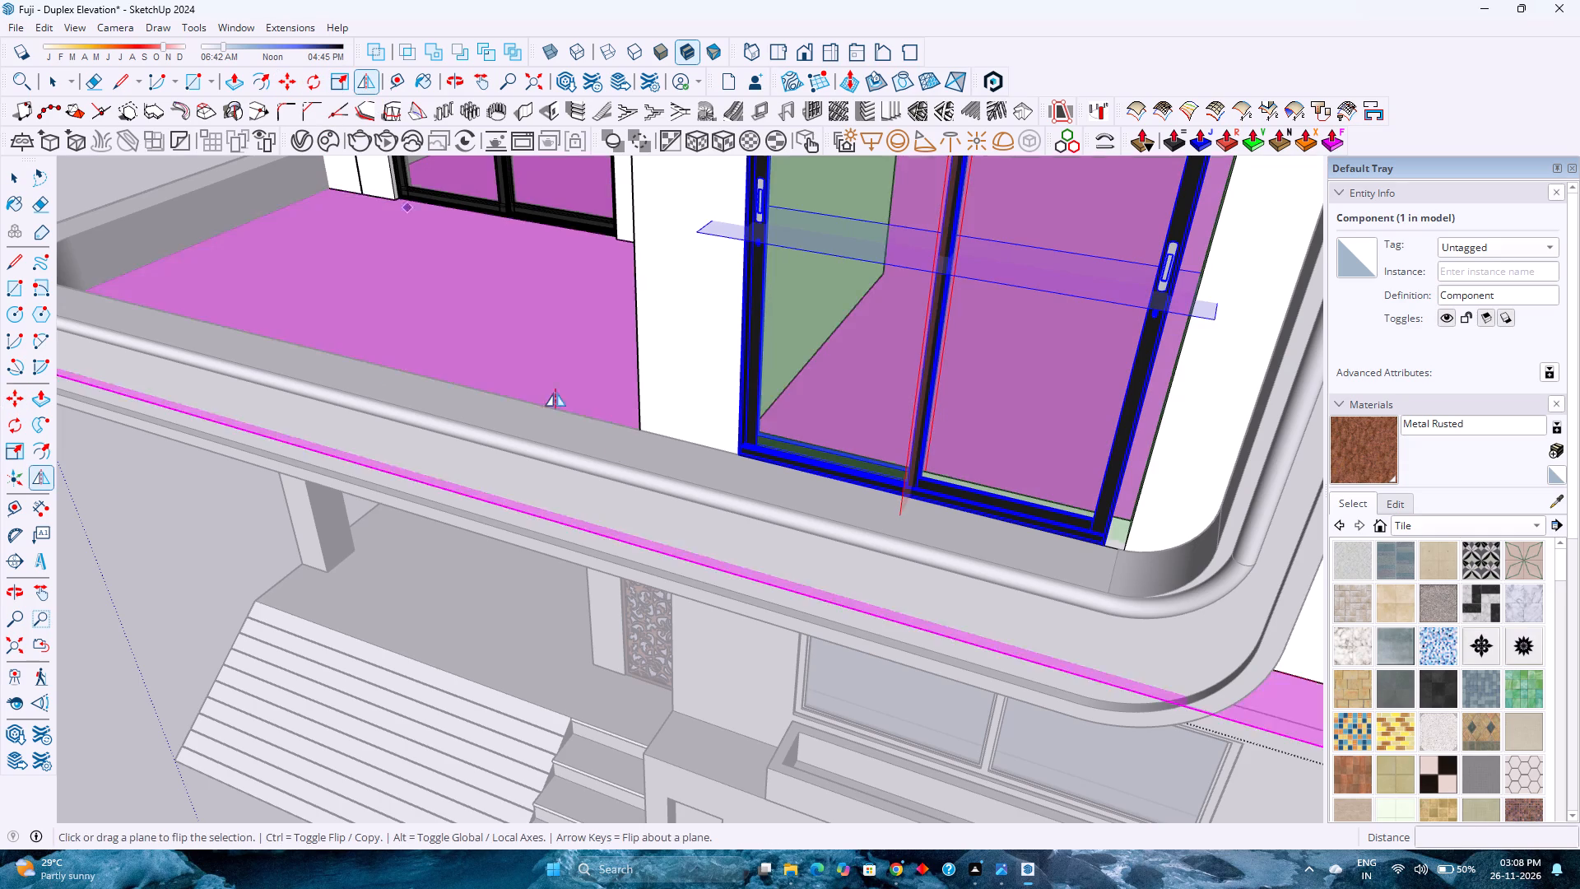
{"action": "left_click", "coordinate": [1085, 365]}
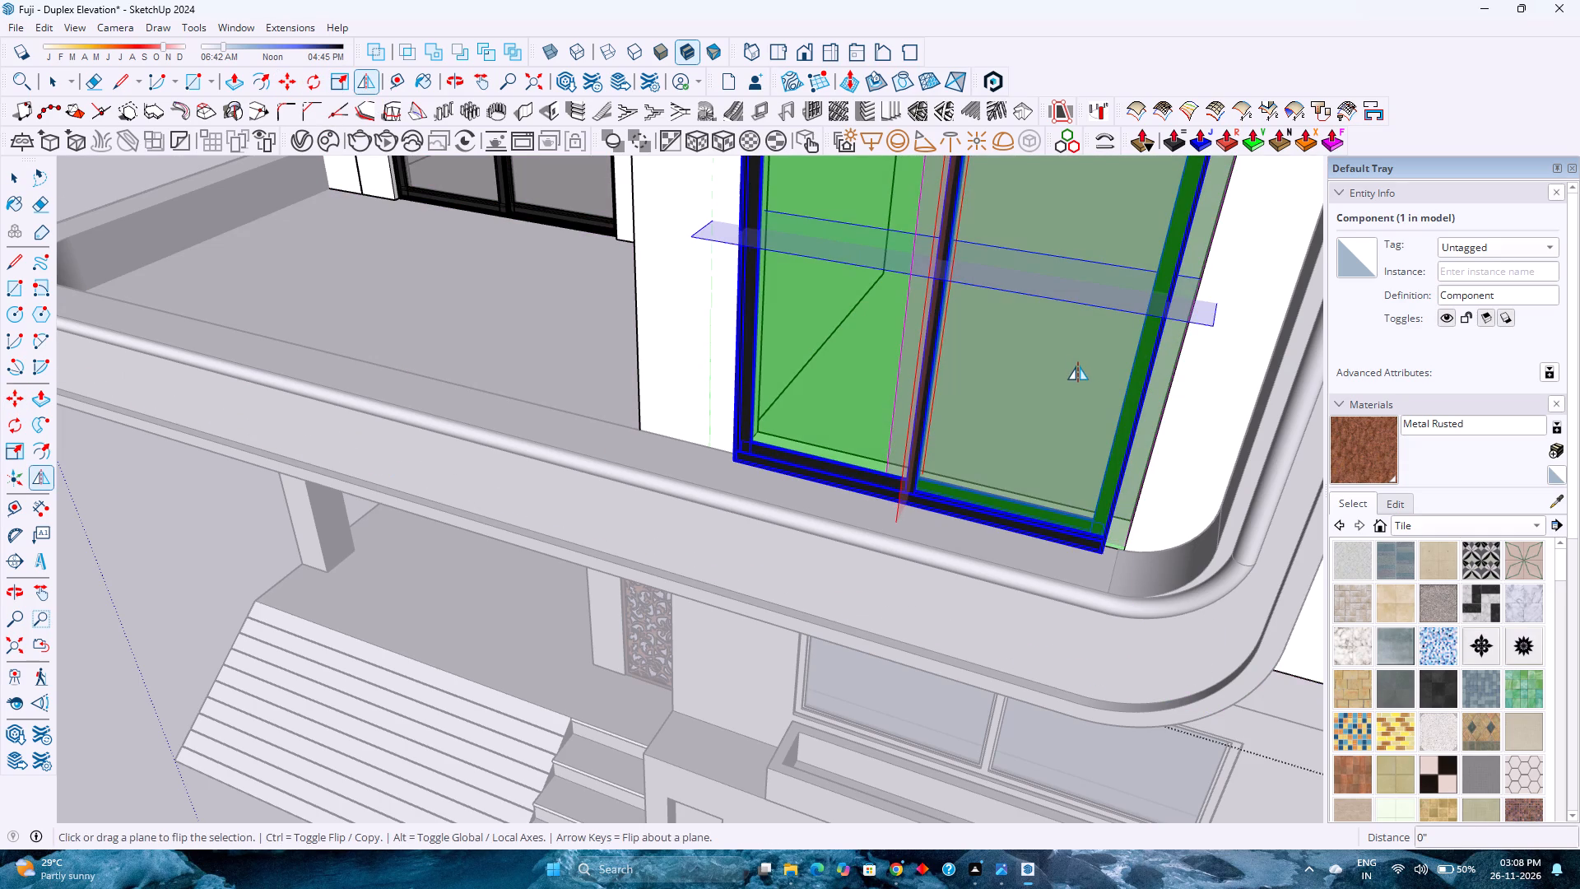
{"action": "key", "text": "ctrl+z"}
{"action": "left_click", "coordinate": [829, 386]}
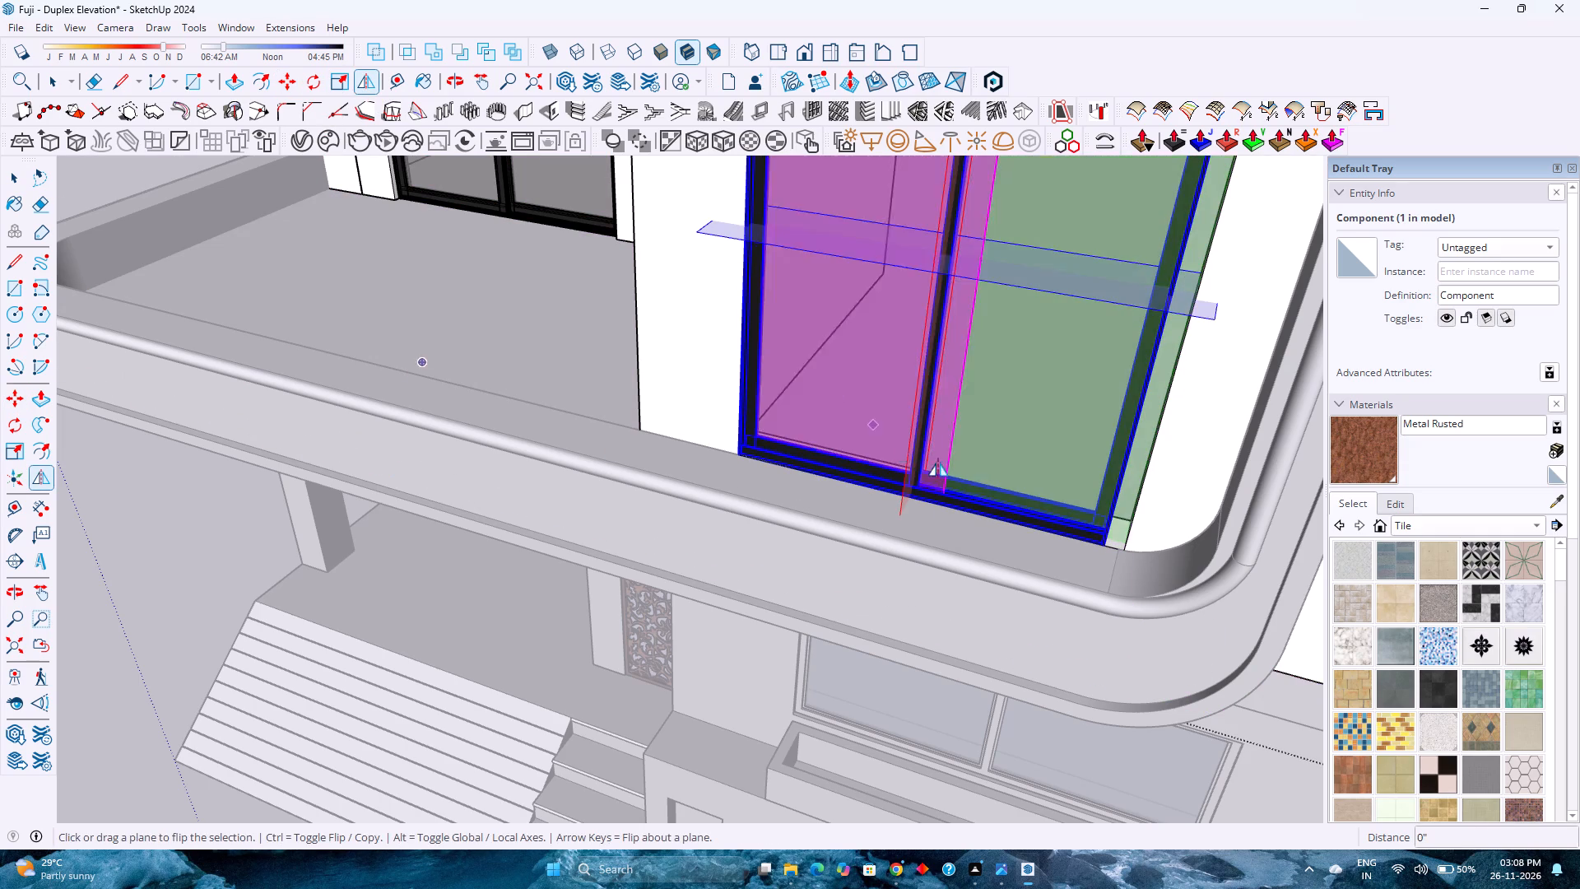
Move the sliding door 2" inward from the wall face into the opening's depth.
{"action": "scroll", "coordinate": [1039, 517], "scroll_direction": "up", "scroll_amount": 3}
{"action": "scroll", "coordinate": [735, 466], "scroll_direction": "up", "scroll_amount": 3}
{"action": "key", "text": "m"}
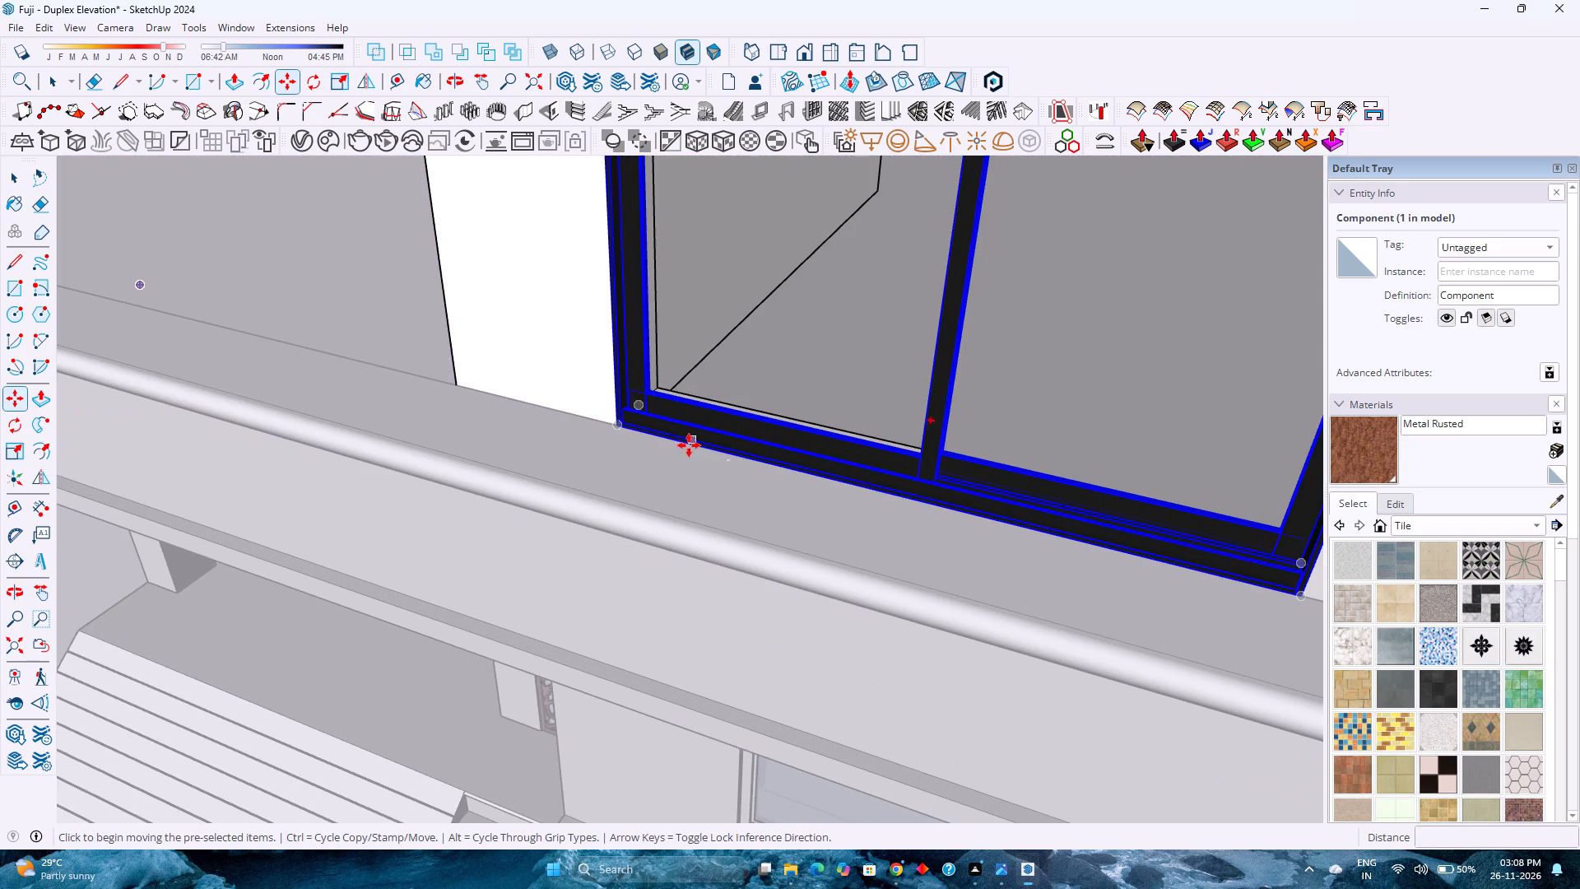
{"action": "scroll", "coordinate": [653, 412], "scroll_direction": "up", "scroll_amount": 8}
{"action": "middle_click_drag", "start_coordinate": [701, 419], "coordinate": [418, 491]}
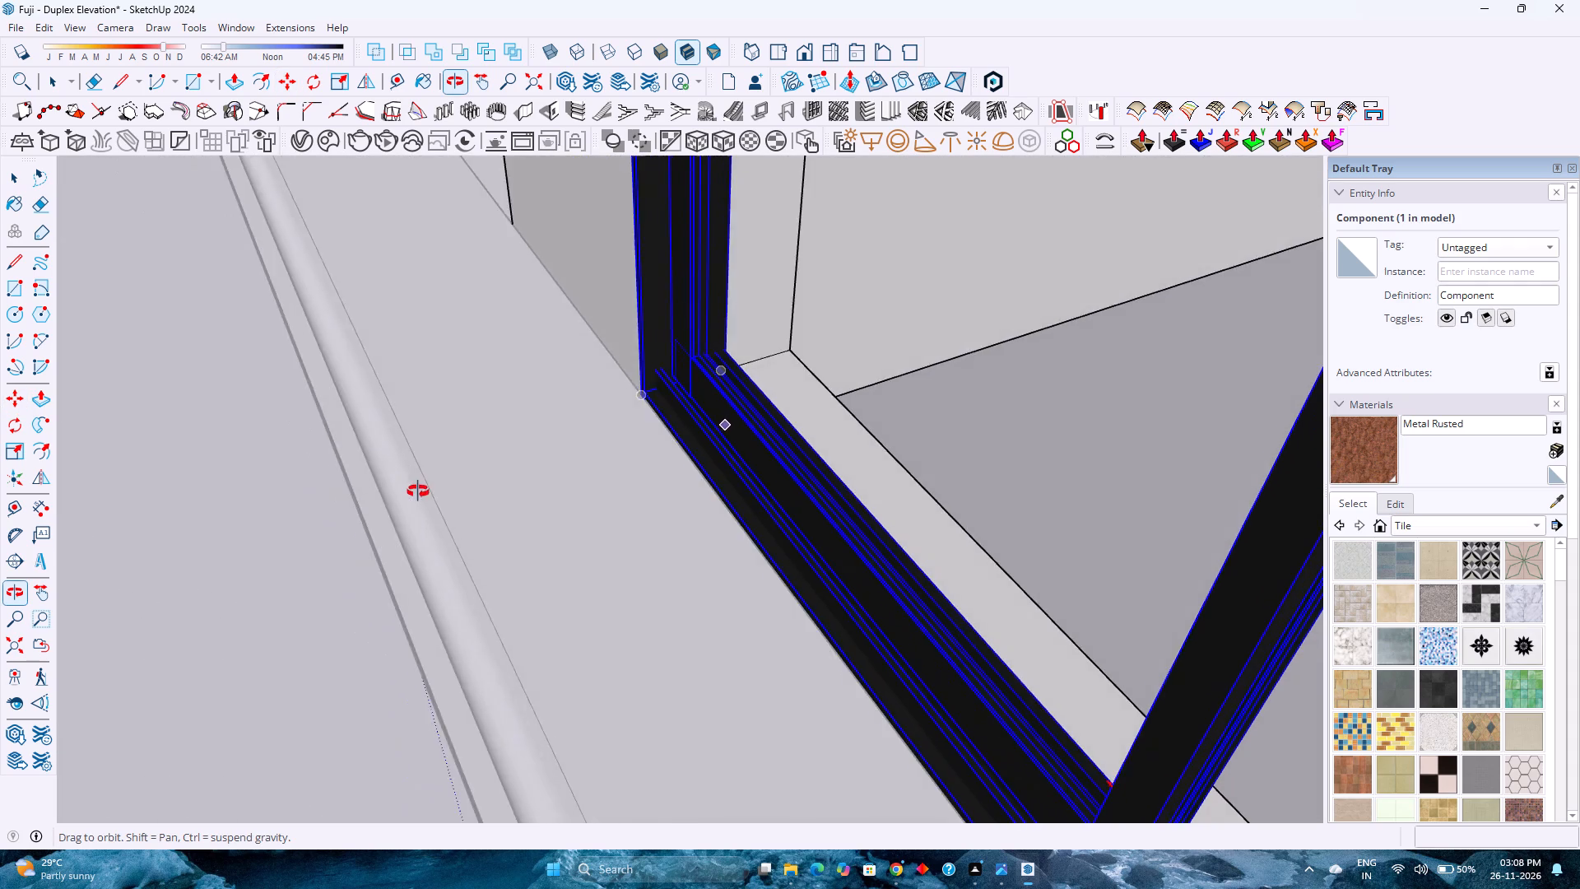
{"action": "middle_click_drag", "start_coordinate": [418, 491], "coordinate": [484, 505]}
{"action": "middle_click", "coordinate": [484, 505]}
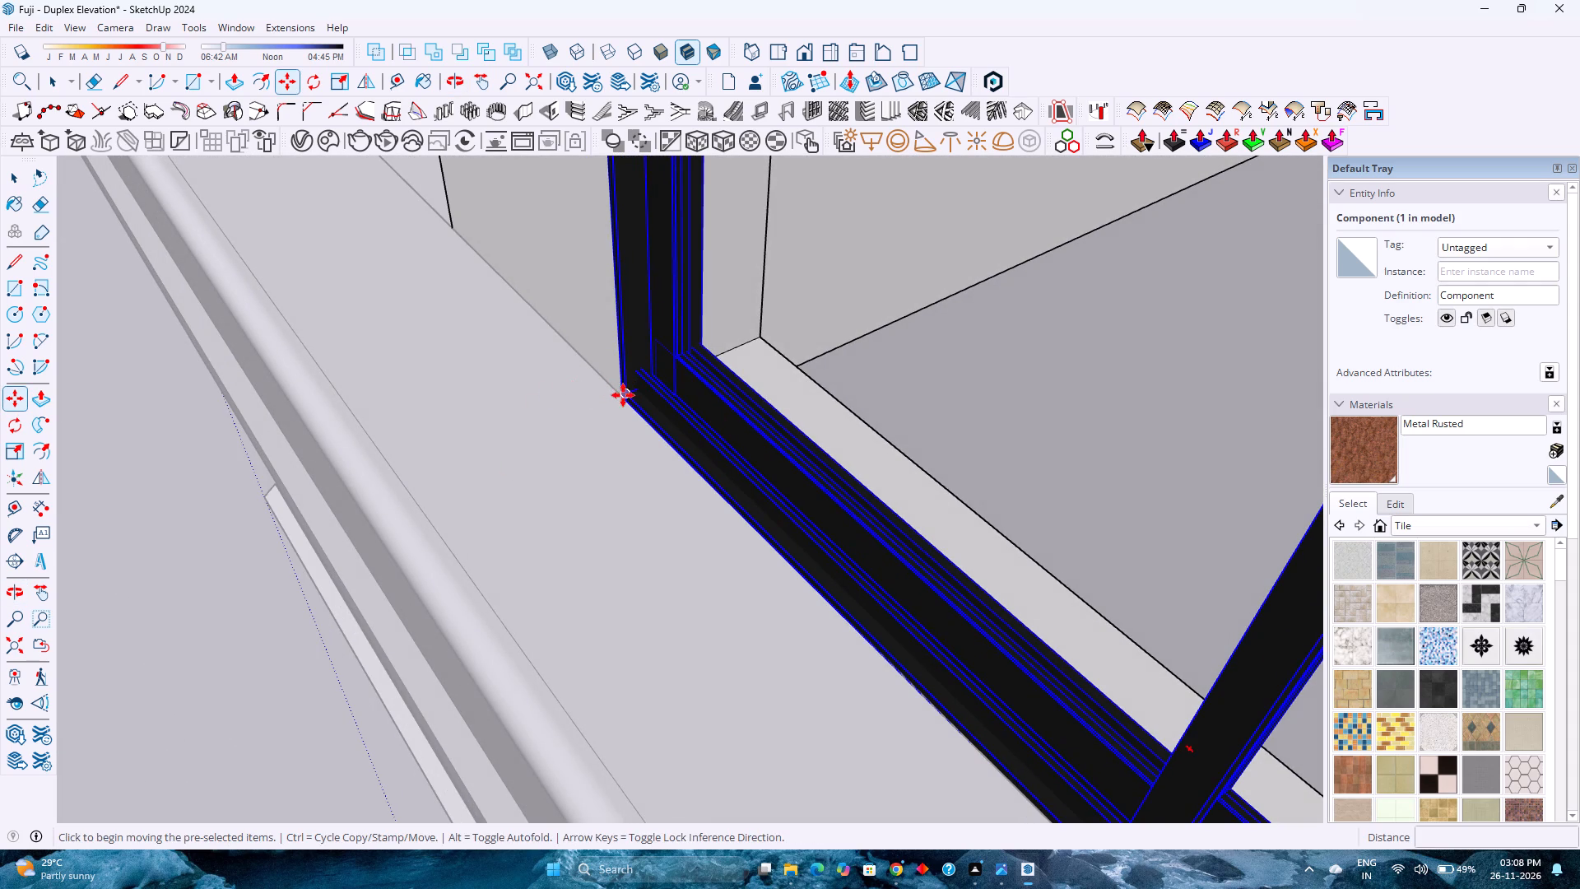
{"action": "left_click", "coordinate": [622, 395]}
{"action": "key", "text": "2"}
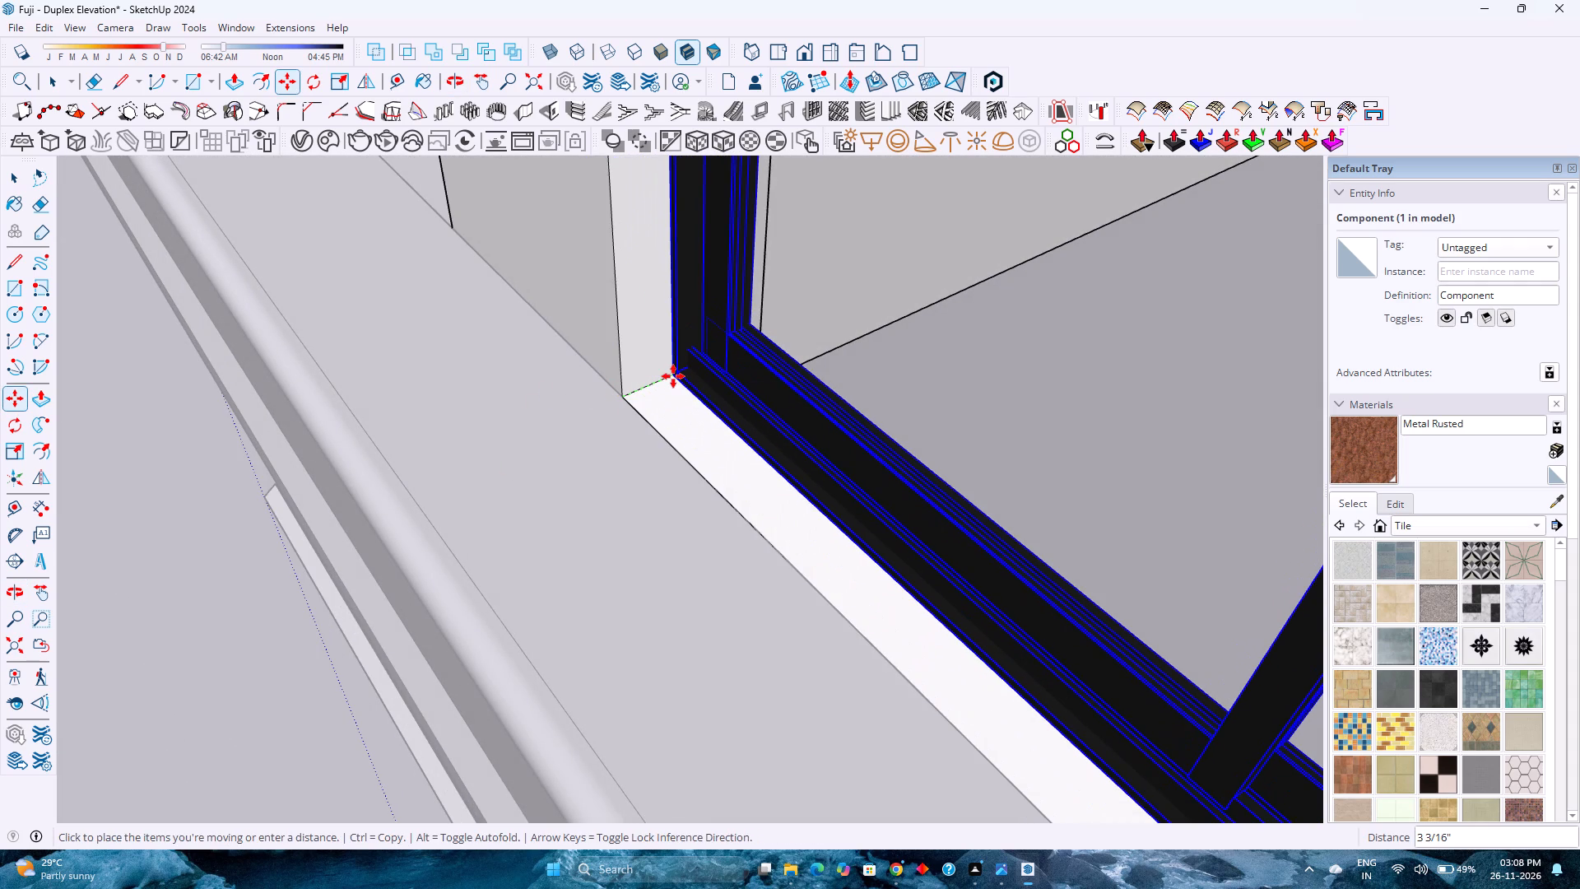
{"action": "key", "text": "Return"}
Scale the sliding door's width by about 1.07 to reach the opening's far side jamb.
{"action": "scroll", "coordinate": [560, 456], "scroll_direction": "down", "scroll_amount": 12}
{"action": "middle_click_drag", "start_coordinate": [560, 456], "coordinate": [639, 456]}
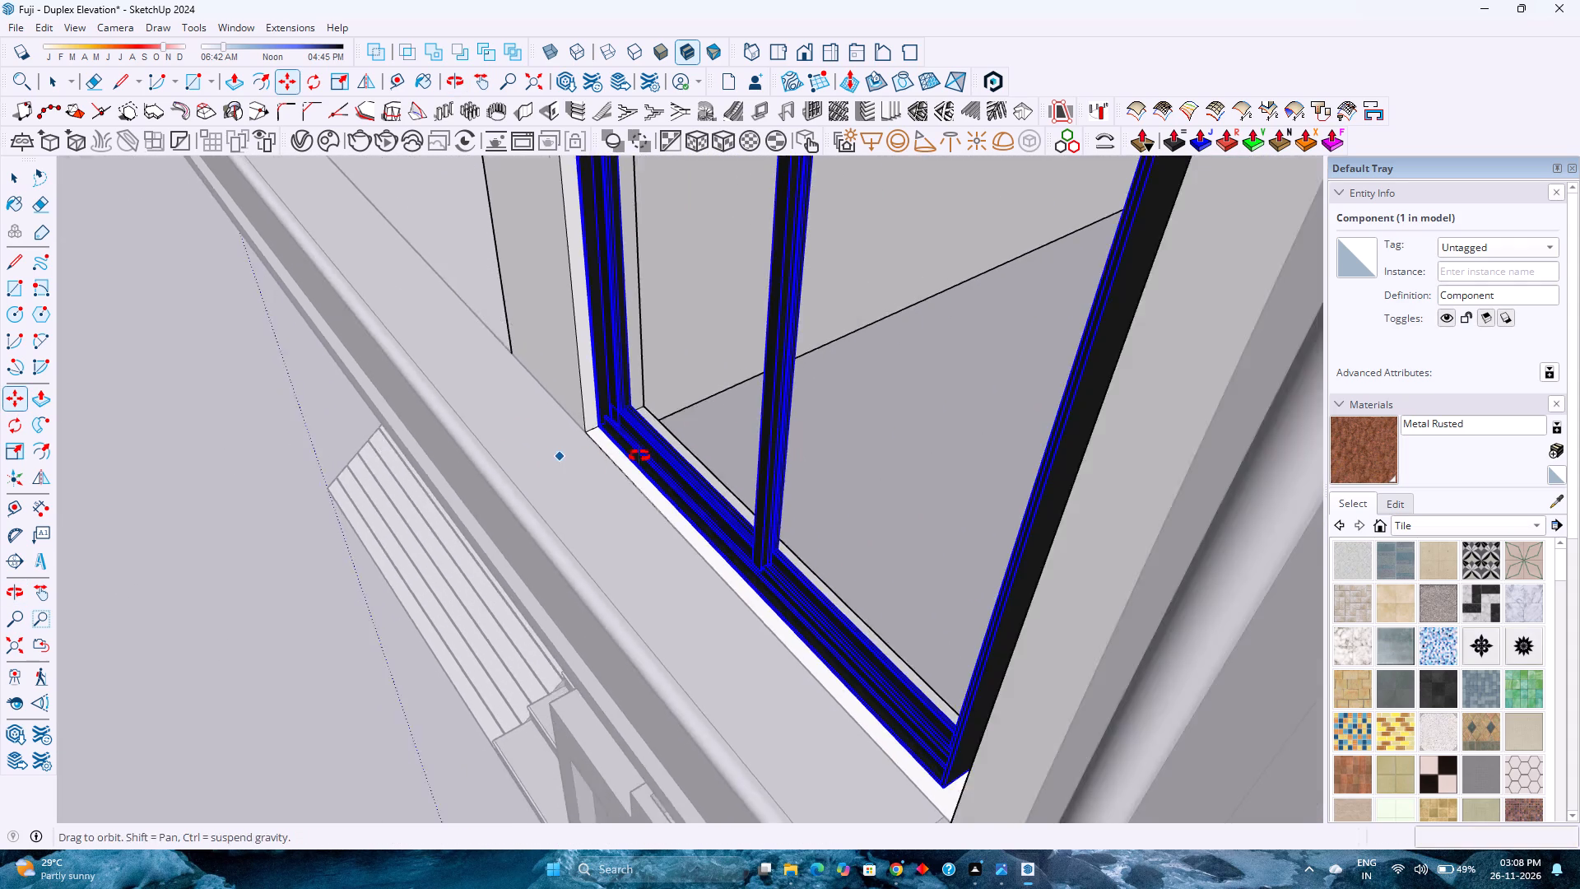
{"action": "middle_click_drag", "start_coordinate": [639, 456], "coordinate": [880, 386]}
{"action": "scroll", "coordinate": [797, 422], "scroll_direction": "down", "scroll_amount": 8}
{"action": "middle_click_drag", "start_coordinate": [801, 420], "coordinate": [812, 626], "text": "shift"}
{"action": "middle_click_drag", "start_coordinate": [782, 630], "coordinate": [805, 495]}
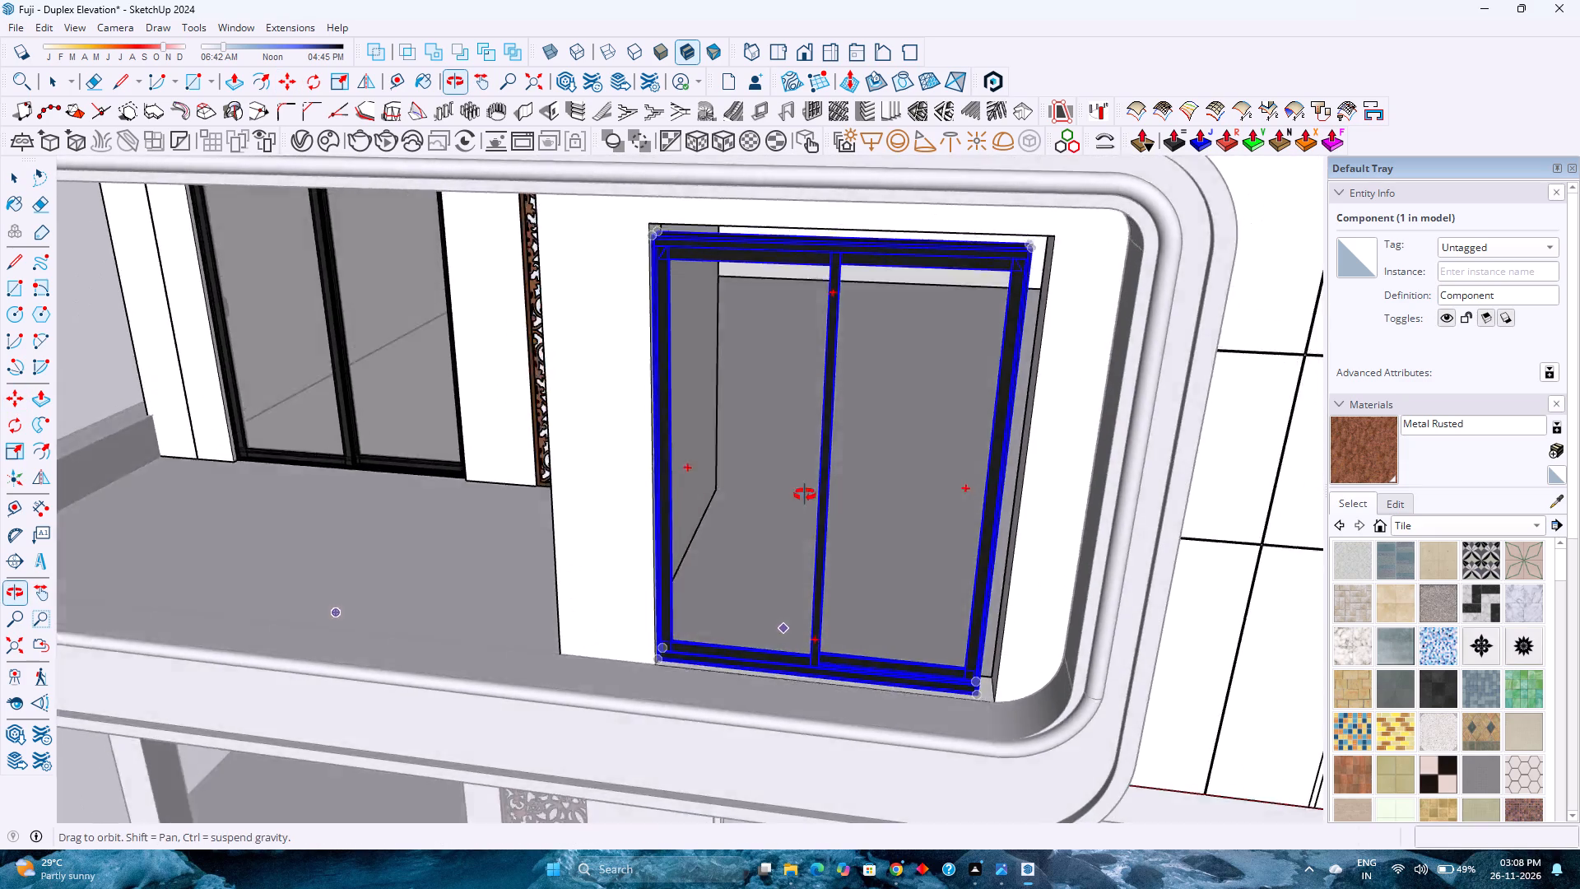
{"action": "middle_click_drag", "start_coordinate": [805, 495], "coordinate": [829, 439]}
{"action": "middle_click", "coordinate": [829, 439]}
{"action": "scroll", "coordinate": [829, 439], "scroll_direction": "up", "scroll_amount": 1}
{"action": "key", "text": "s"}
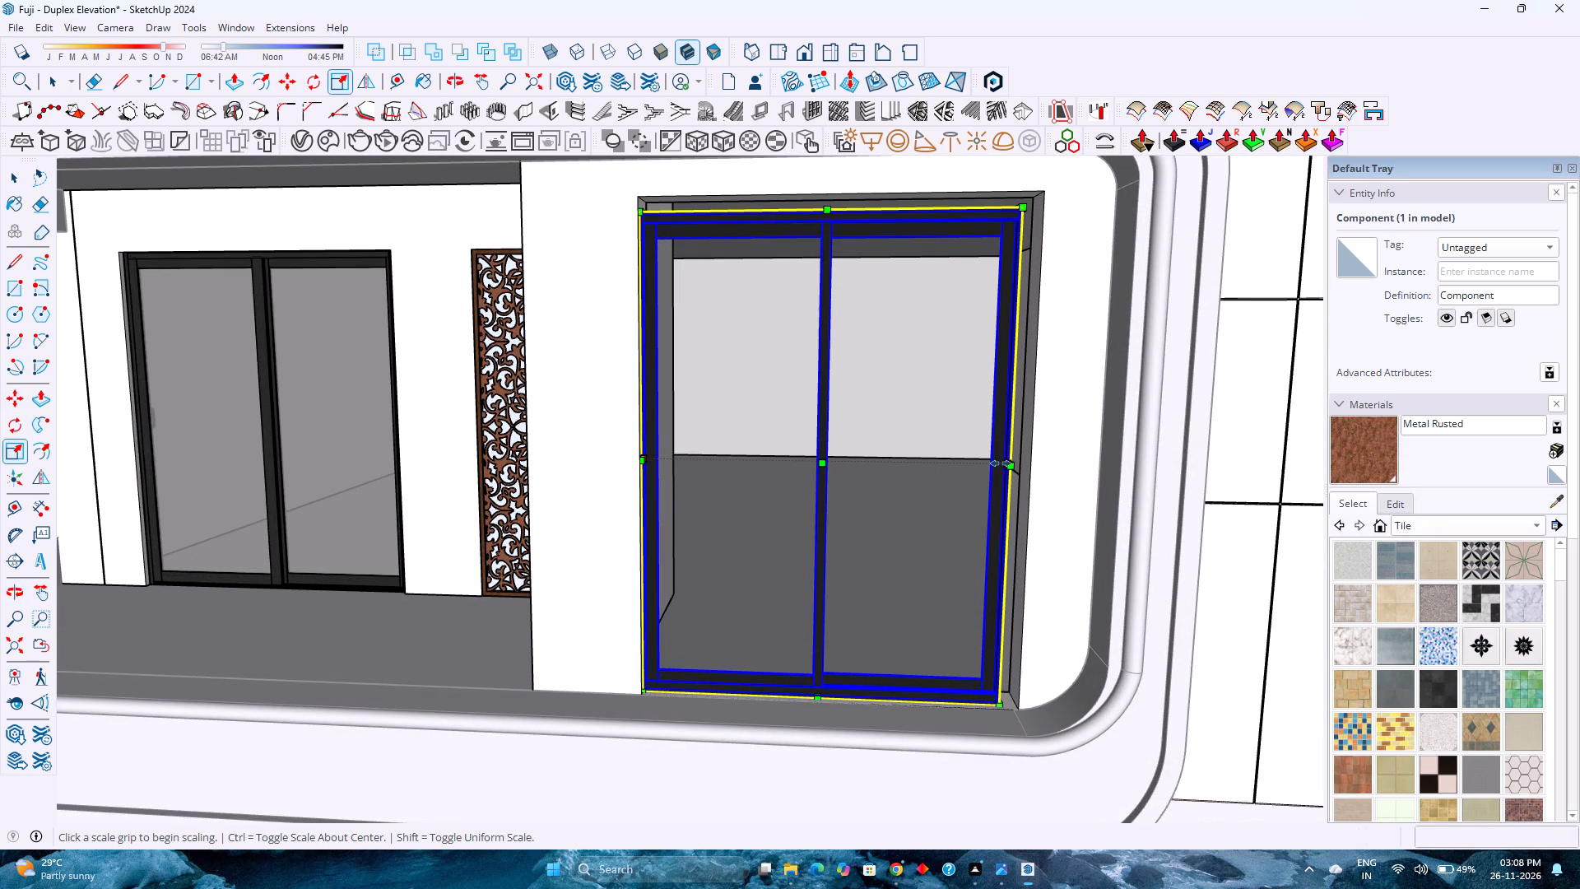
{"action": "scroll", "coordinate": [1001, 466], "scroll_direction": "up", "scroll_amount": 10}
{"action": "middle_click_drag", "start_coordinate": [1001, 464], "coordinate": [983, 586]}
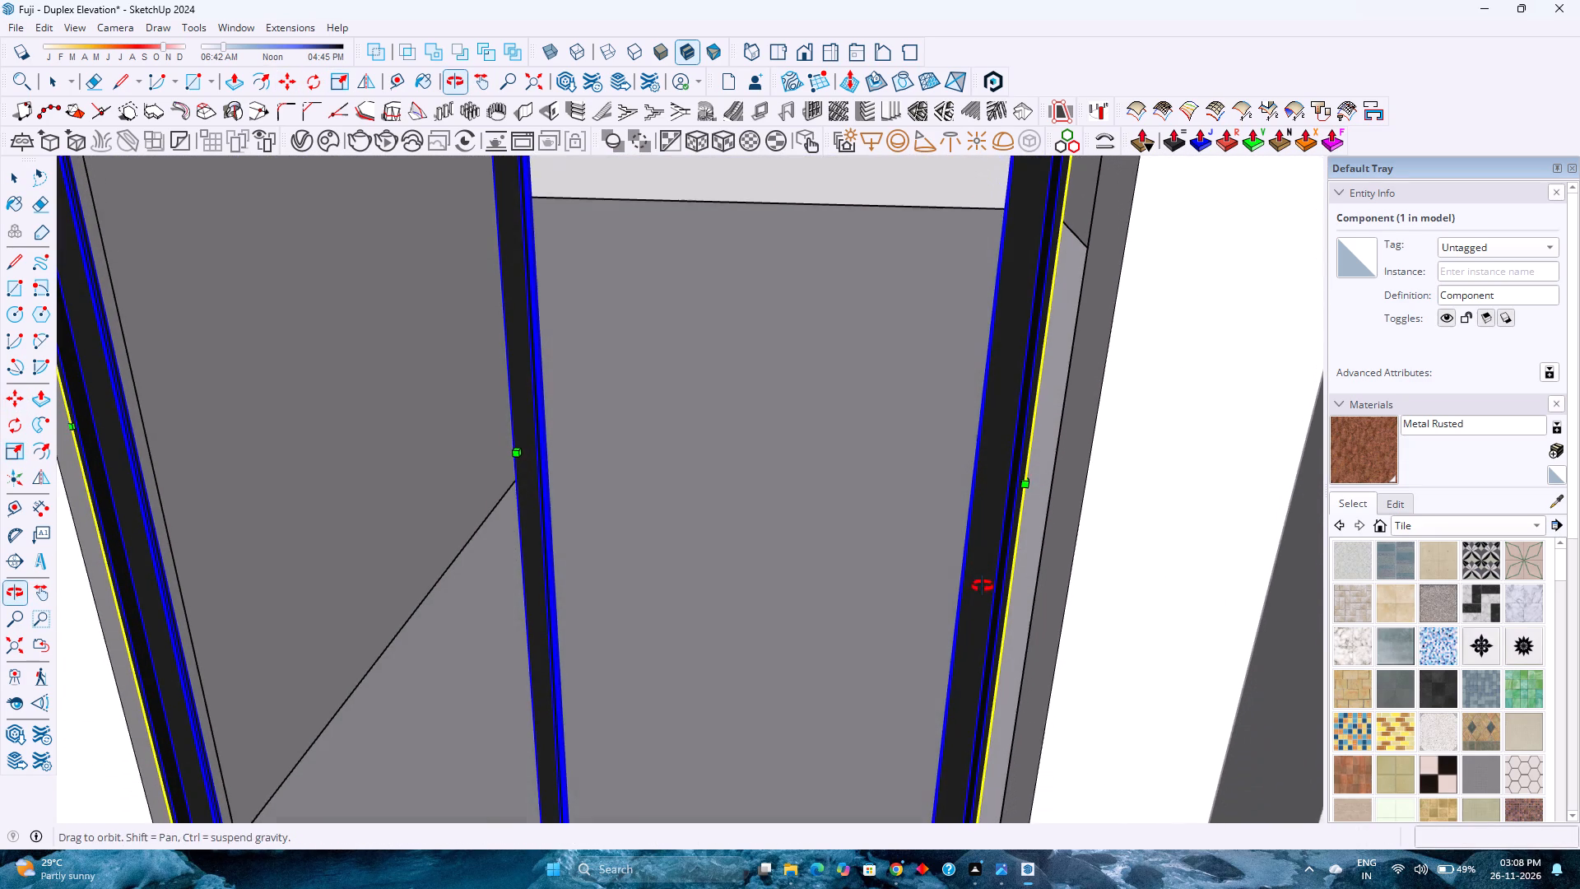
{"action": "middle_click_drag", "start_coordinate": [983, 586], "coordinate": [982, 586]}
{"action": "left_click", "coordinate": [1023, 475]}
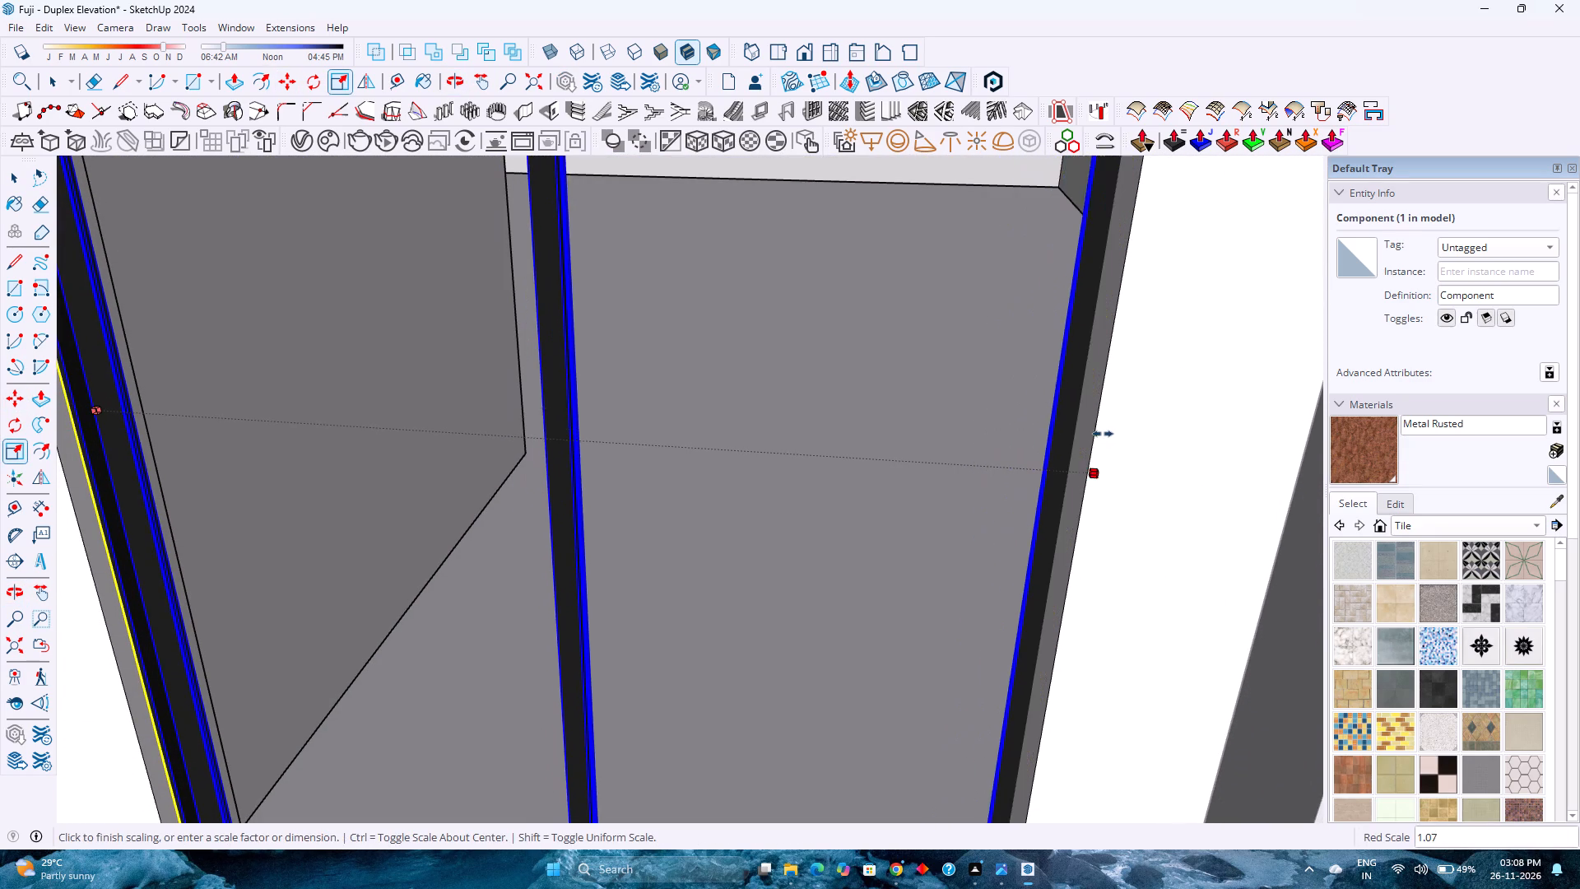
{"action": "left_click", "coordinate": [1096, 432]}
Scale the sliding door's height by about 1.03 to meet the top of the opening.
{"action": "scroll", "coordinate": [959, 503], "scroll_direction": "down", "scroll_amount": 5}
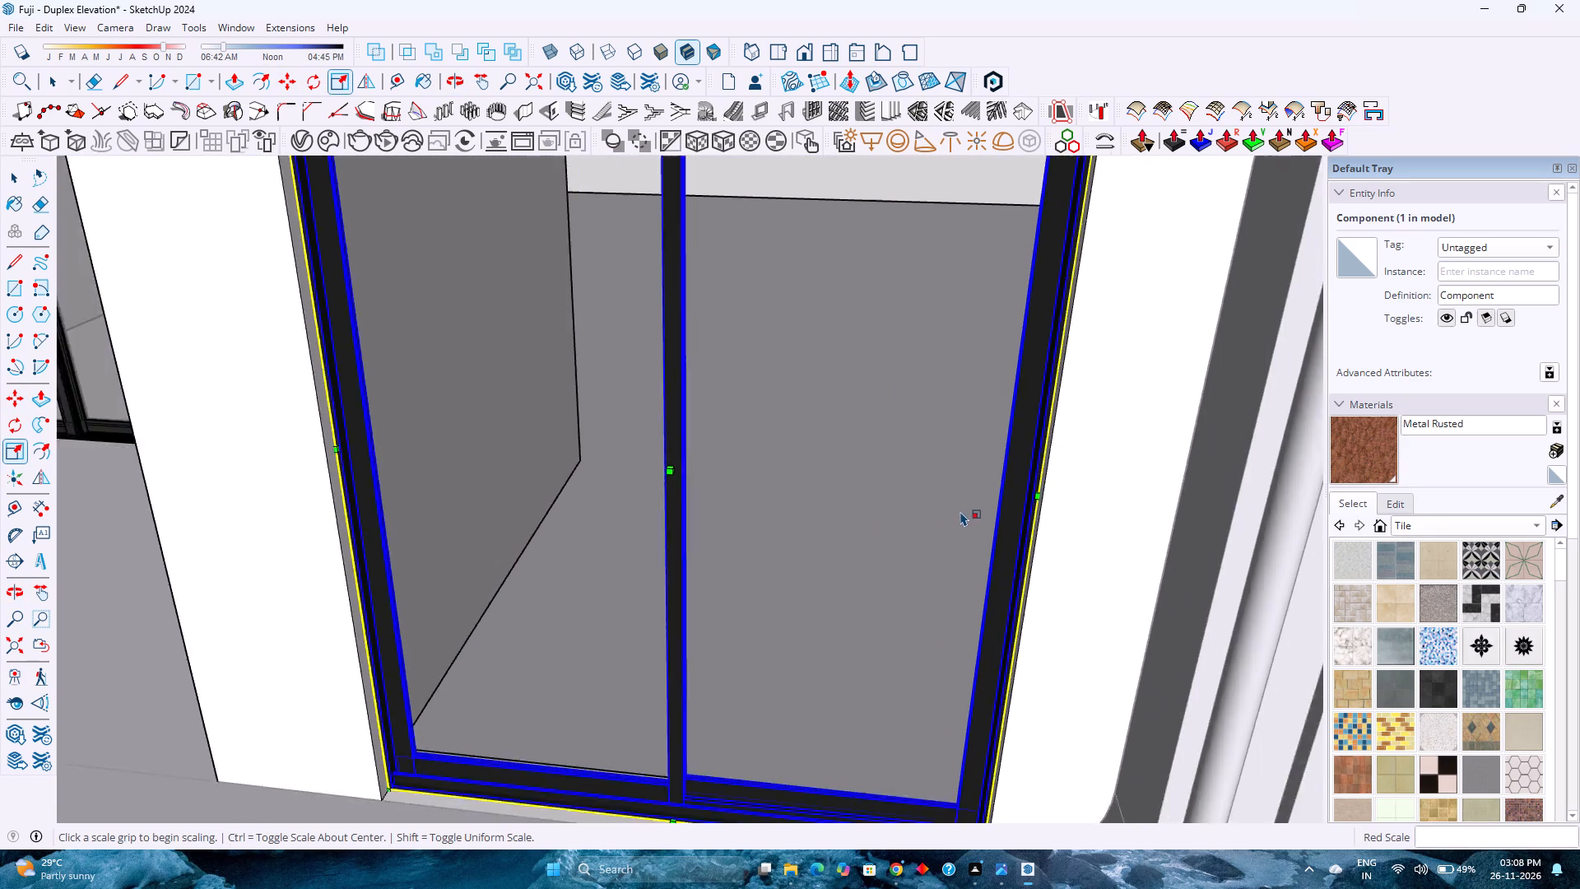
{"action": "scroll", "coordinate": [960, 511], "scroll_direction": "down", "scroll_amount": 11}
{"action": "middle_click_drag", "start_coordinate": [941, 500], "coordinate": [927, 645], "text": "shift"}
{"action": "middle_click_drag", "start_coordinate": [847, 594], "coordinate": [913, 473]}
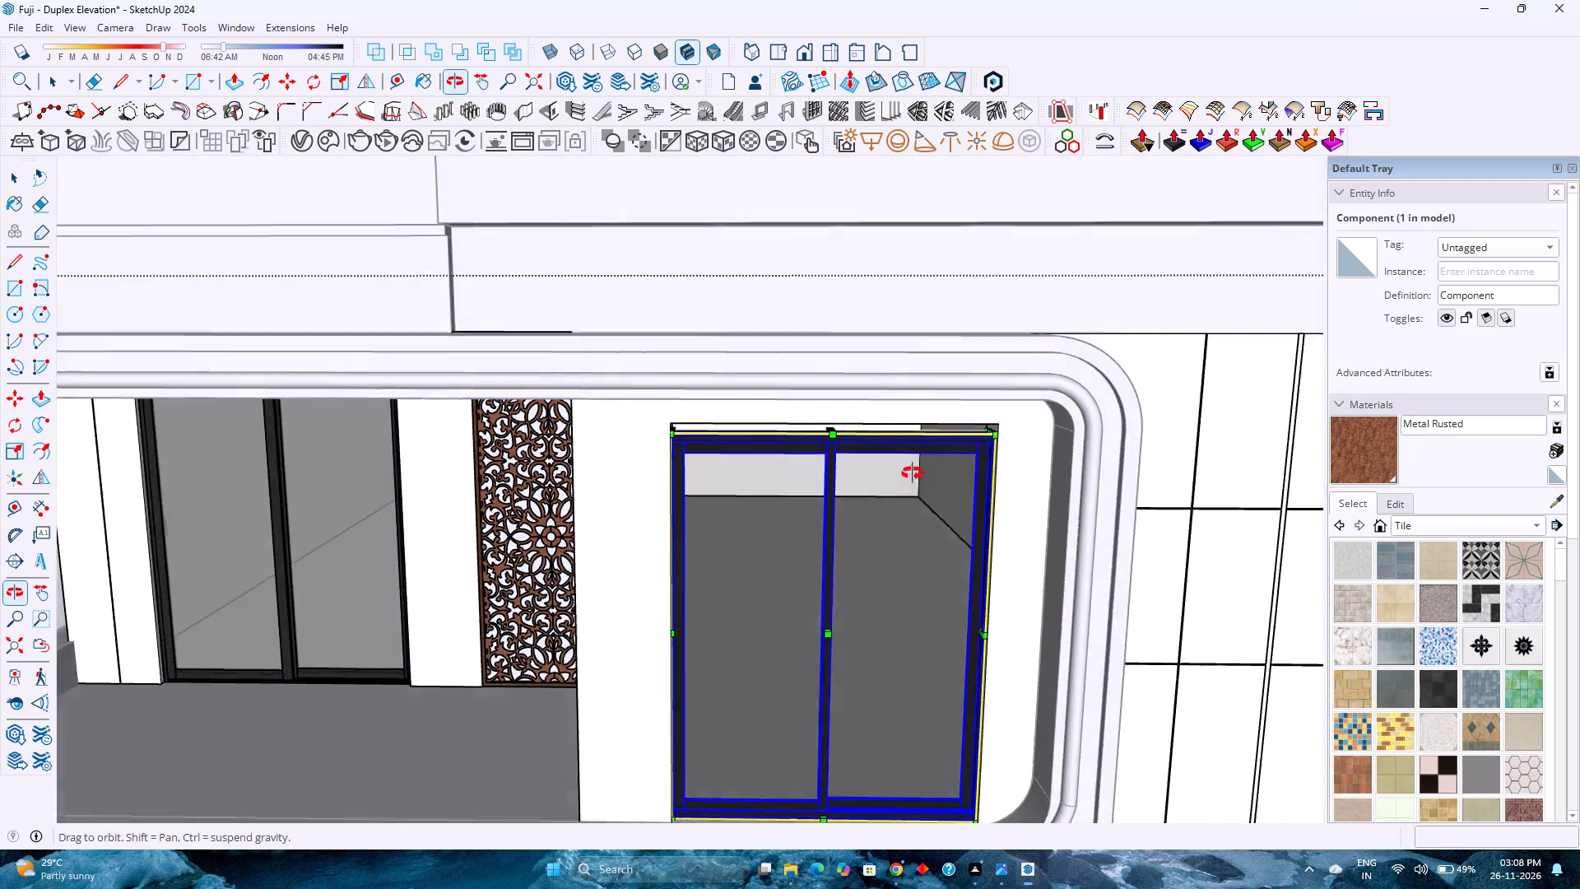
{"action": "middle_click_drag", "start_coordinate": [913, 473], "coordinate": [1082, 450]}
{"action": "middle_click", "coordinate": [1082, 450]}
{"action": "scroll", "coordinate": [802, 414], "scroll_direction": "up", "scroll_amount": 7}
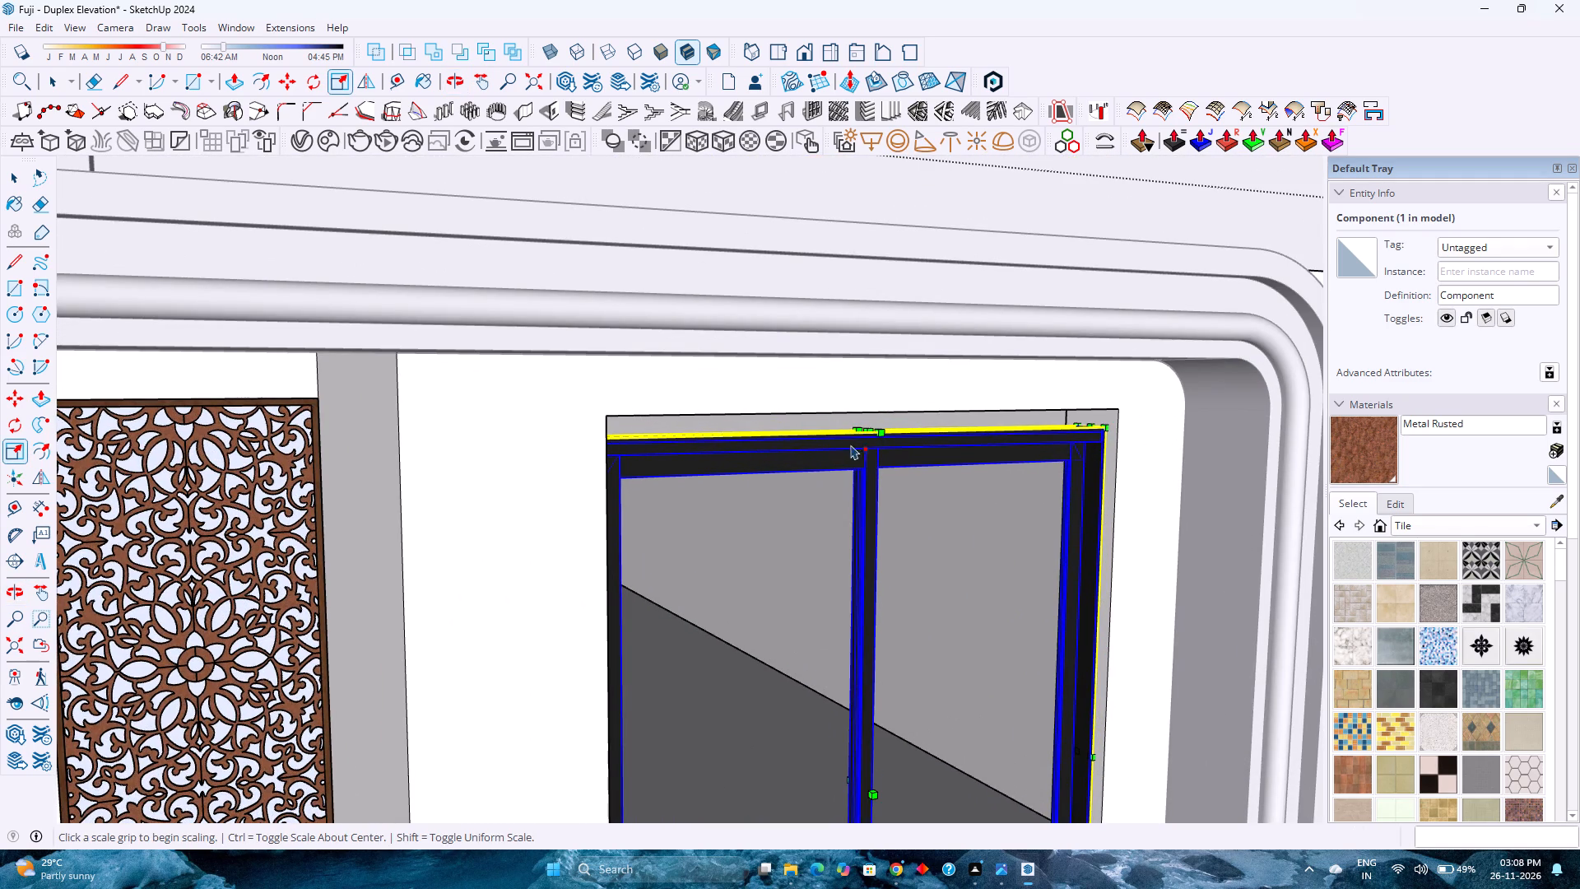
{"action": "left_click", "coordinate": [867, 435]}
{"action": "left_click", "coordinate": [903, 410]}
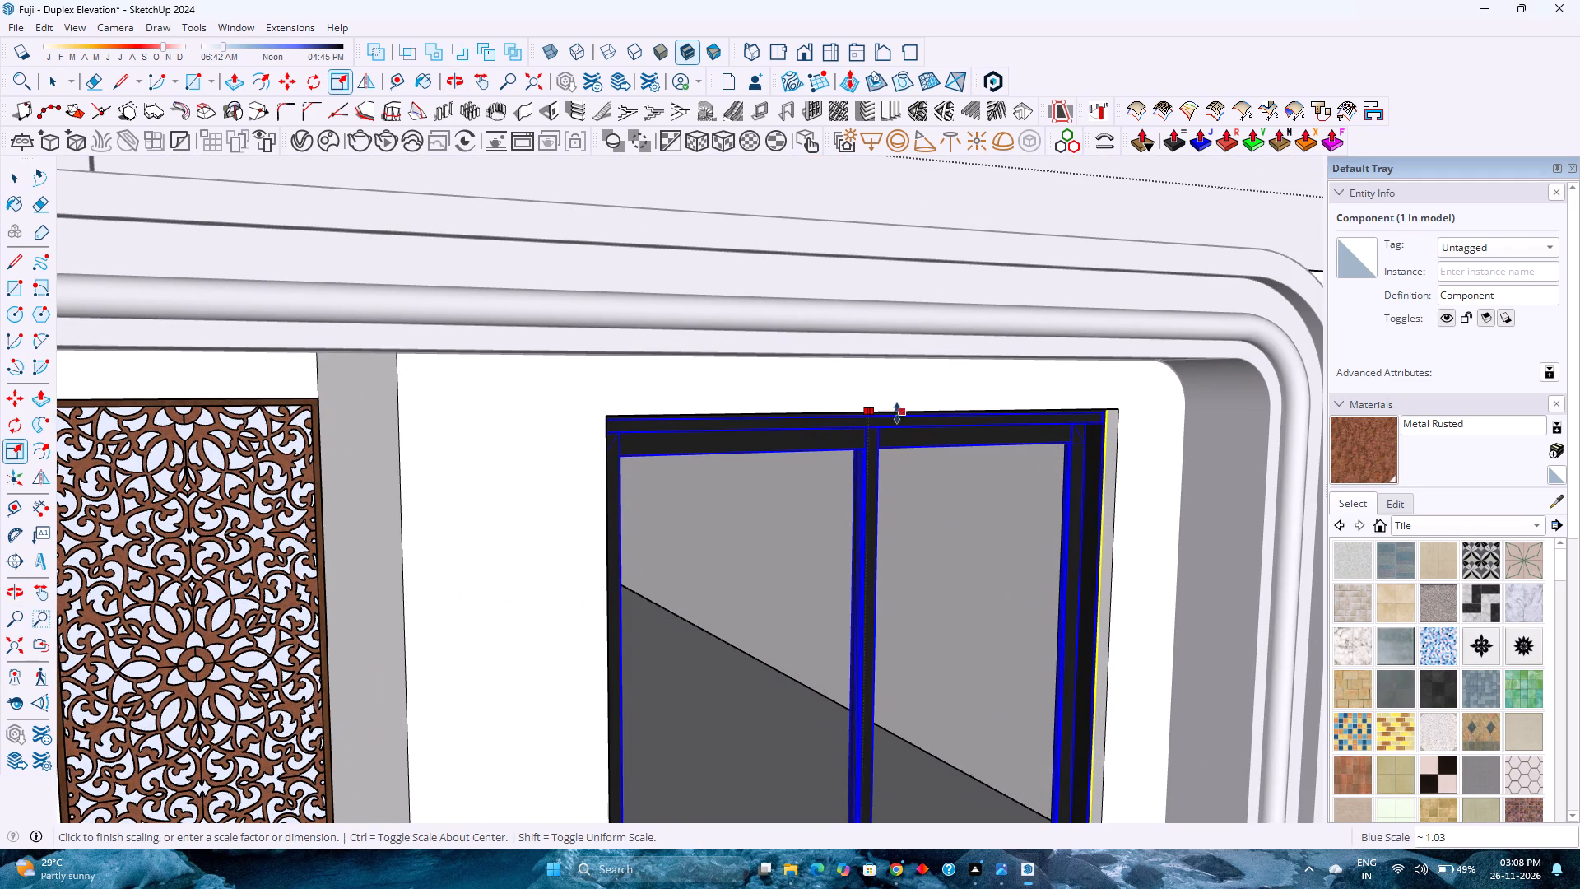
{"action": "scroll", "coordinate": [850, 435], "scroll_direction": "down", "scroll_amount": 9}
{"action": "key", "text": "space"}
{"action": "scroll", "coordinate": [850, 436], "scroll_direction": "down", "scroll_amount": 8}
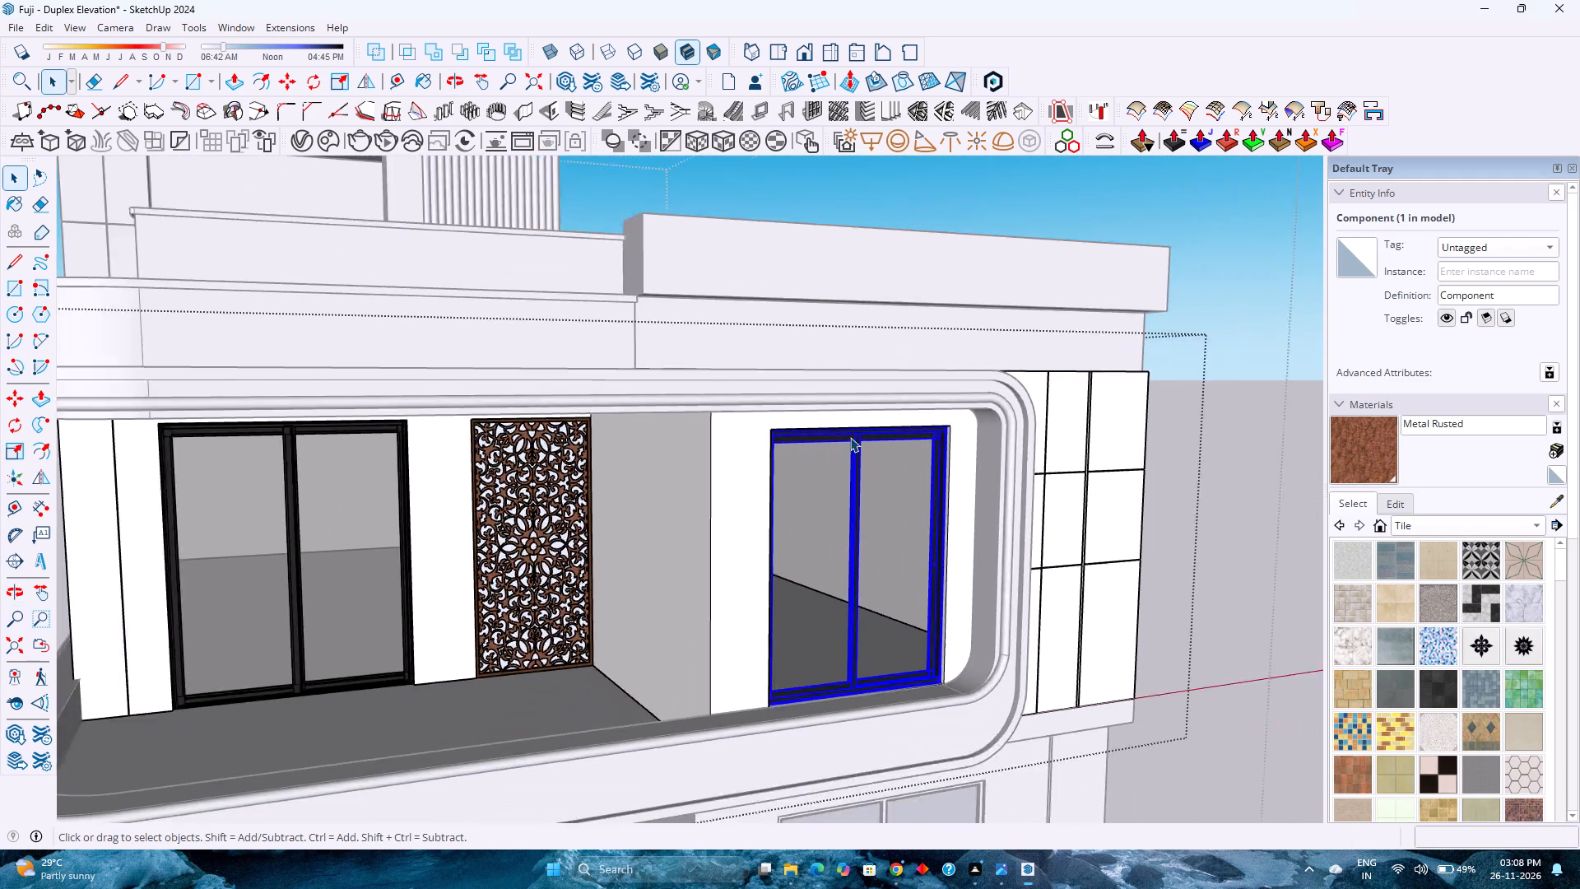
Leave the upper-floor group with nothing selected and save the duplex elevation model.
{"action": "scroll", "coordinate": [850, 437], "scroll_direction": "down", "scroll_amount": 1}
{"action": "left_click", "coordinate": [1223, 510]}
{"action": "key", "text": "ctrl+s"}
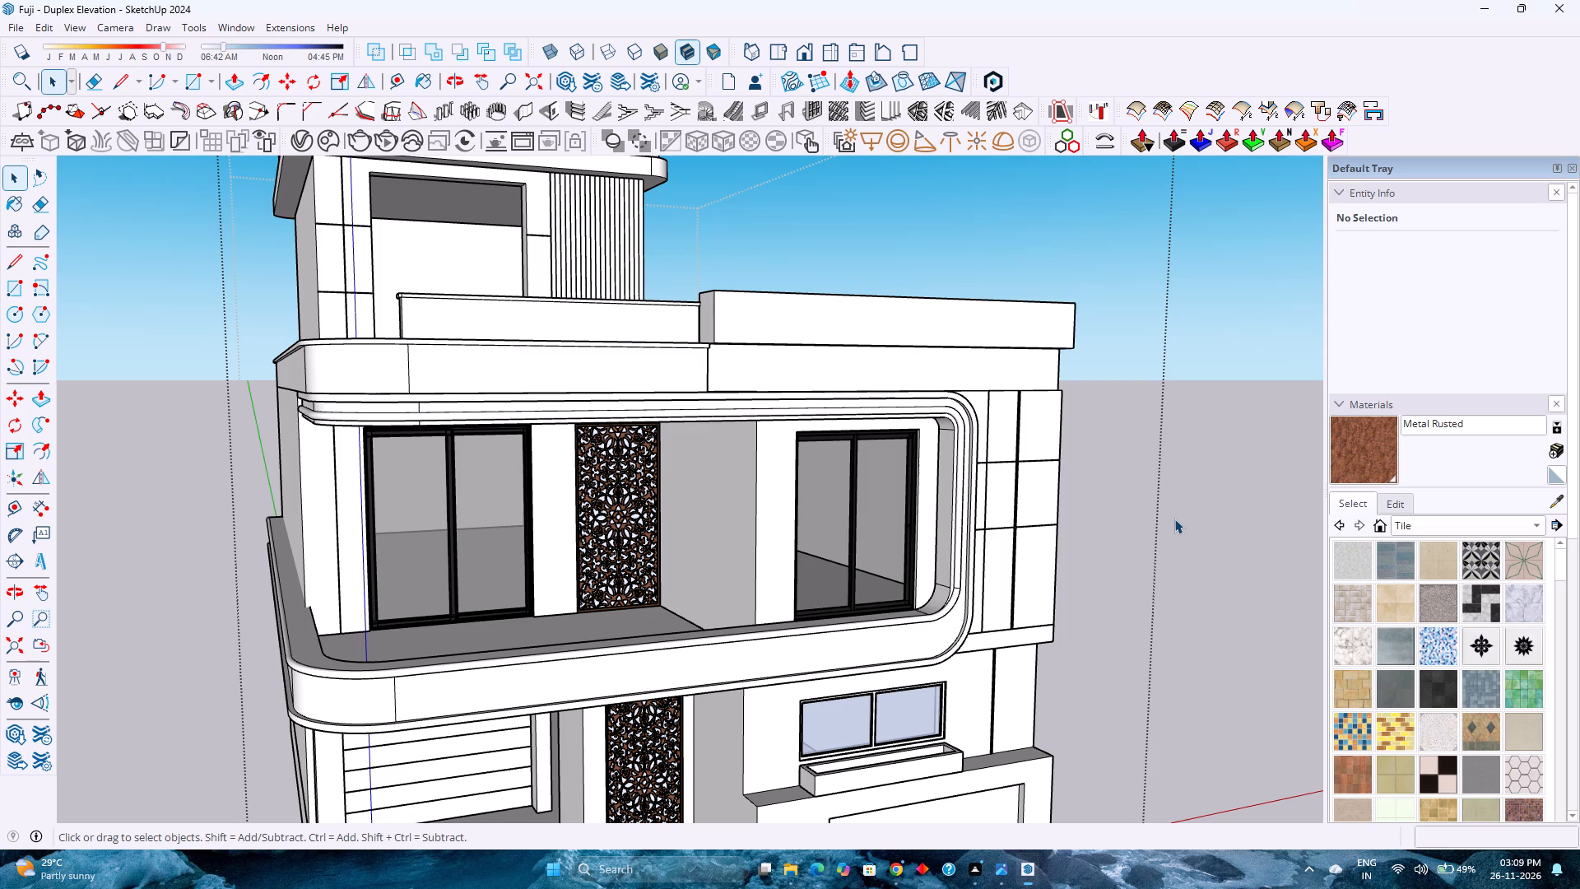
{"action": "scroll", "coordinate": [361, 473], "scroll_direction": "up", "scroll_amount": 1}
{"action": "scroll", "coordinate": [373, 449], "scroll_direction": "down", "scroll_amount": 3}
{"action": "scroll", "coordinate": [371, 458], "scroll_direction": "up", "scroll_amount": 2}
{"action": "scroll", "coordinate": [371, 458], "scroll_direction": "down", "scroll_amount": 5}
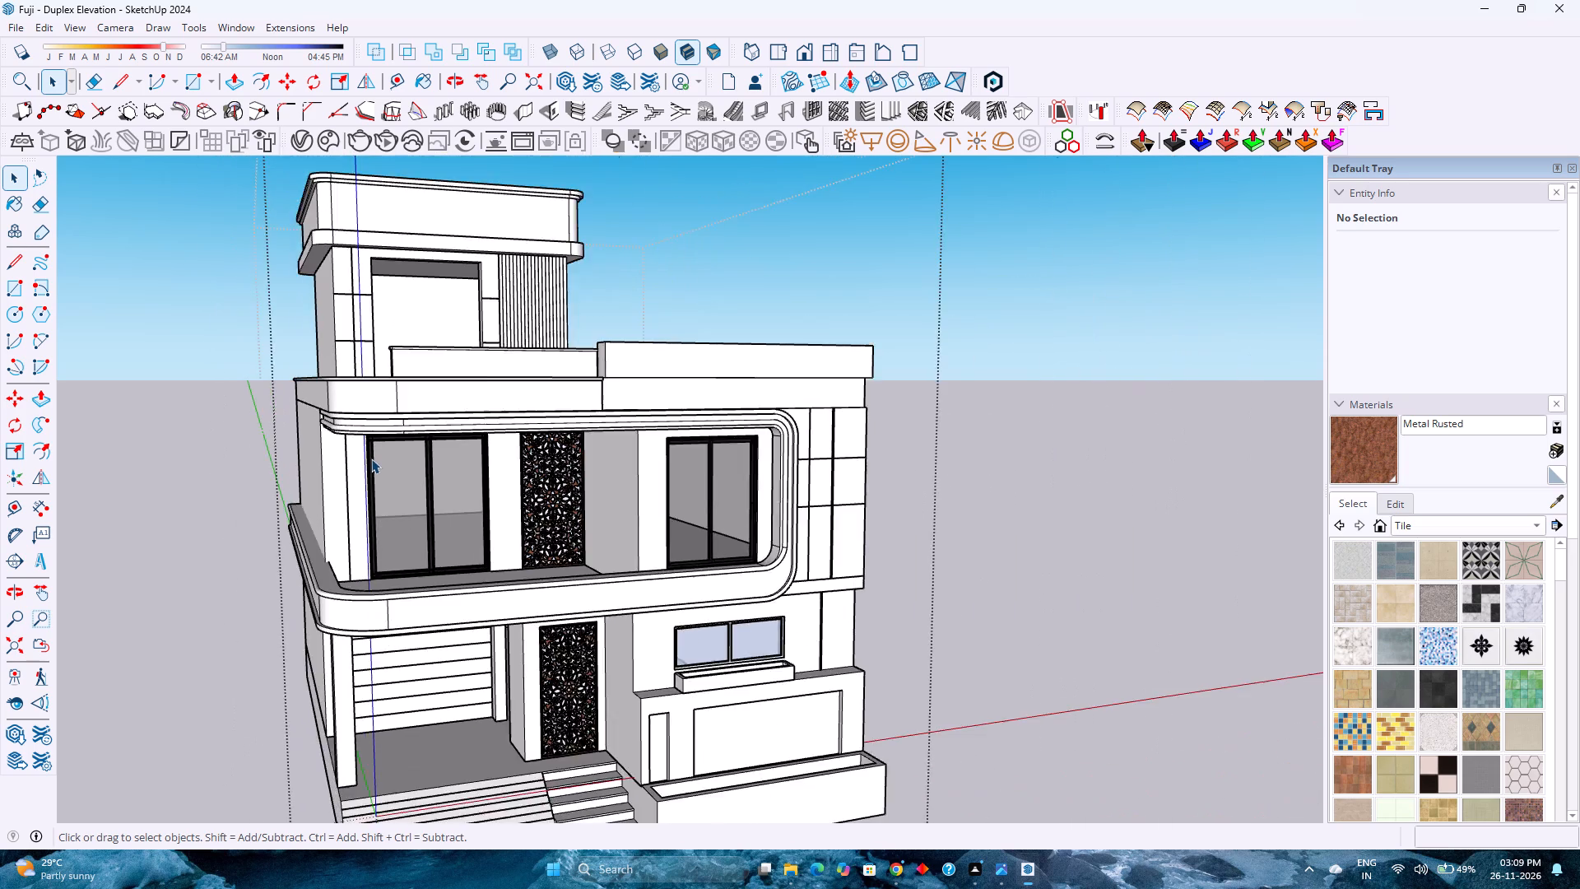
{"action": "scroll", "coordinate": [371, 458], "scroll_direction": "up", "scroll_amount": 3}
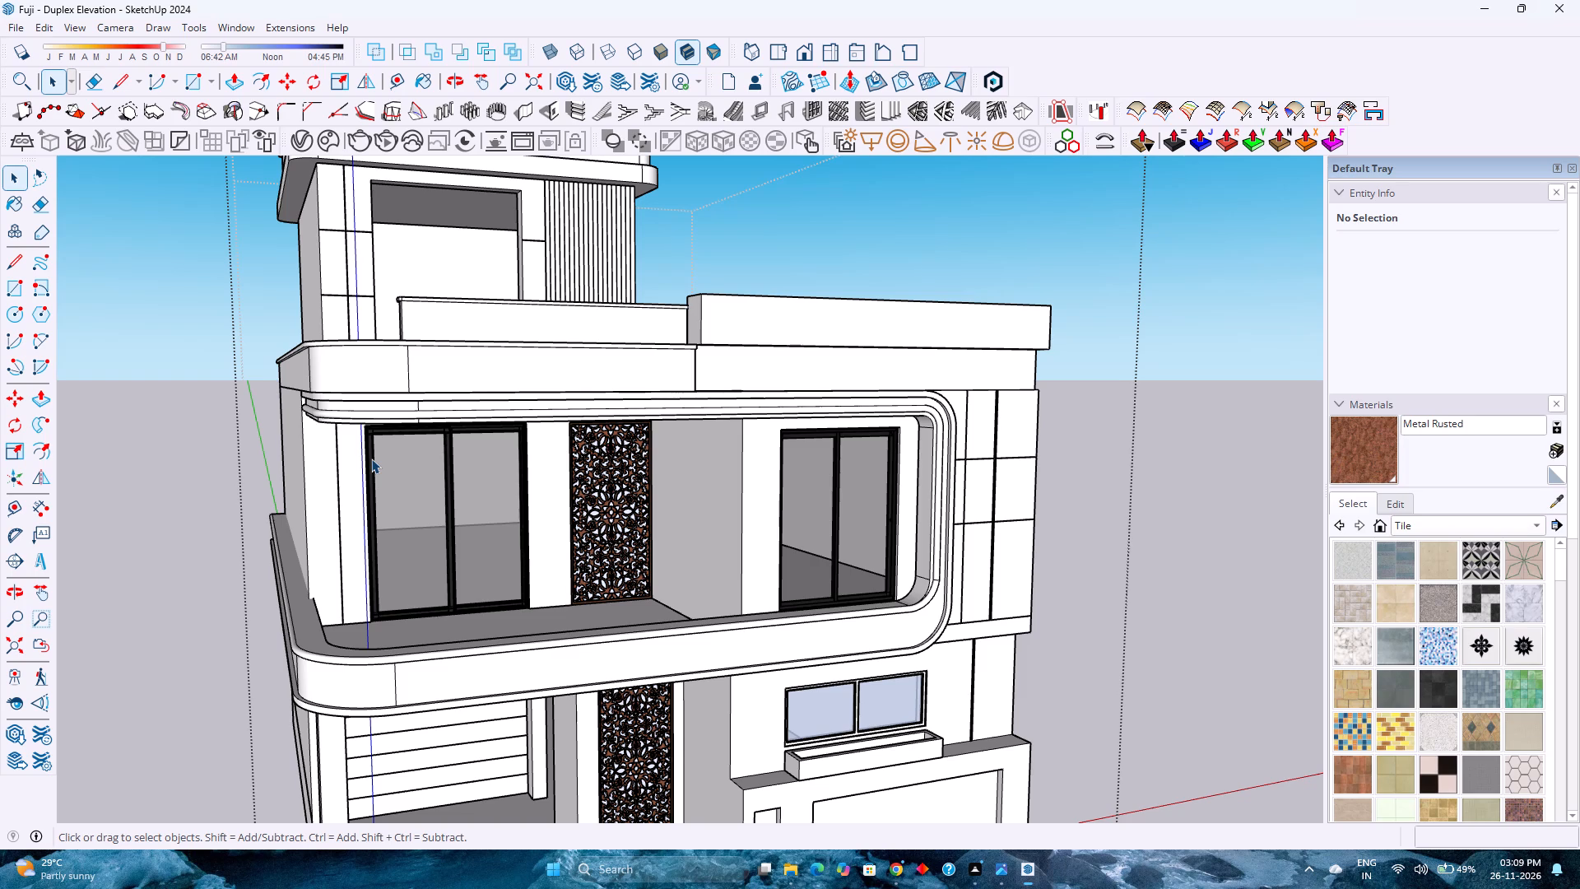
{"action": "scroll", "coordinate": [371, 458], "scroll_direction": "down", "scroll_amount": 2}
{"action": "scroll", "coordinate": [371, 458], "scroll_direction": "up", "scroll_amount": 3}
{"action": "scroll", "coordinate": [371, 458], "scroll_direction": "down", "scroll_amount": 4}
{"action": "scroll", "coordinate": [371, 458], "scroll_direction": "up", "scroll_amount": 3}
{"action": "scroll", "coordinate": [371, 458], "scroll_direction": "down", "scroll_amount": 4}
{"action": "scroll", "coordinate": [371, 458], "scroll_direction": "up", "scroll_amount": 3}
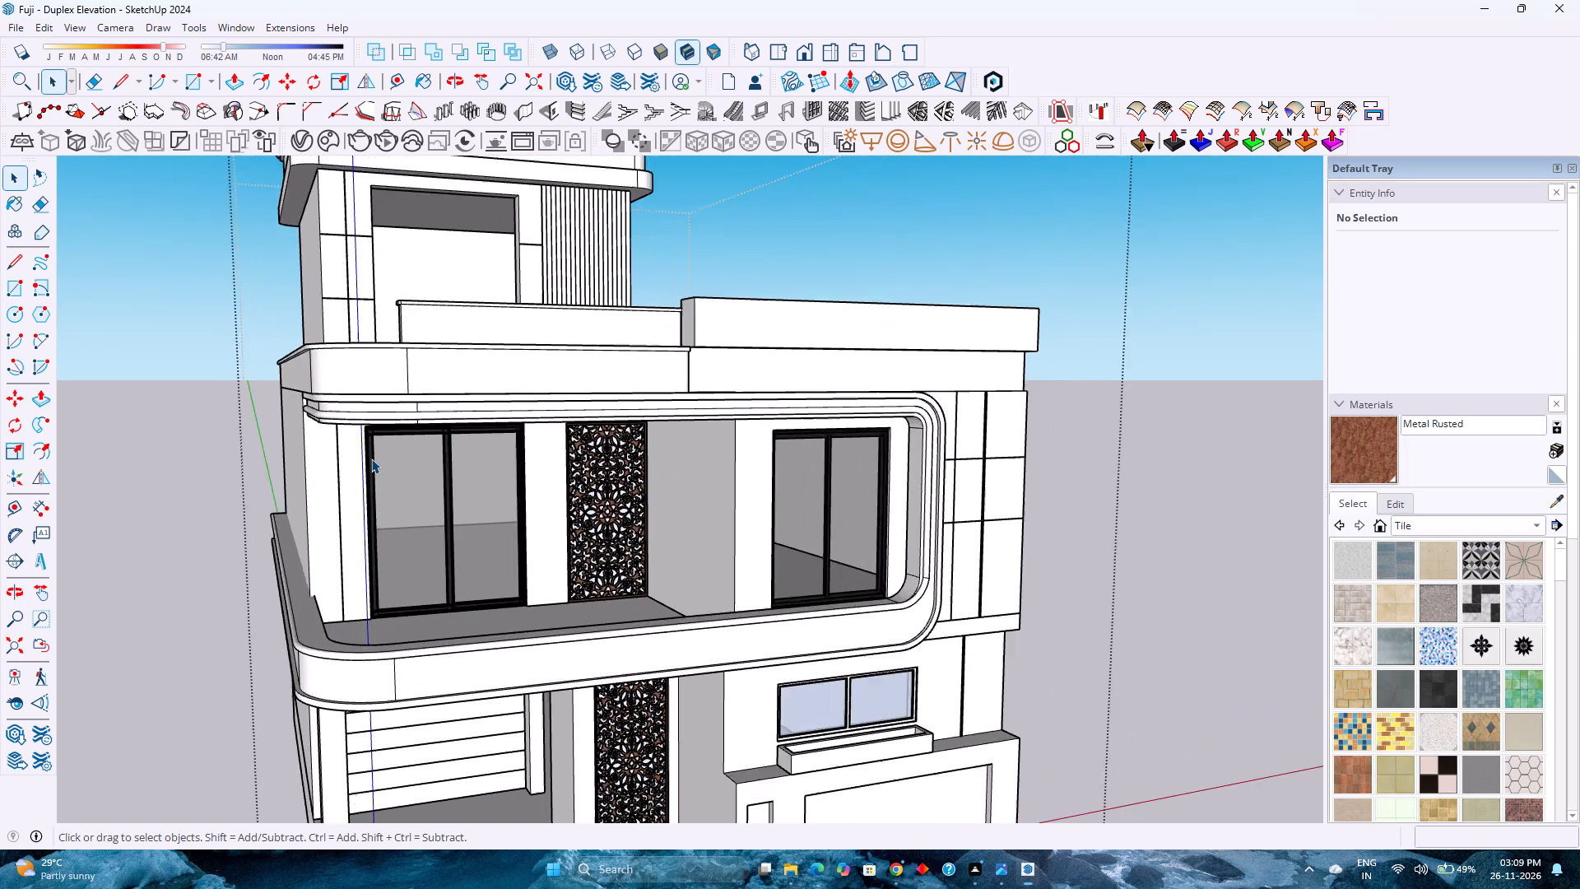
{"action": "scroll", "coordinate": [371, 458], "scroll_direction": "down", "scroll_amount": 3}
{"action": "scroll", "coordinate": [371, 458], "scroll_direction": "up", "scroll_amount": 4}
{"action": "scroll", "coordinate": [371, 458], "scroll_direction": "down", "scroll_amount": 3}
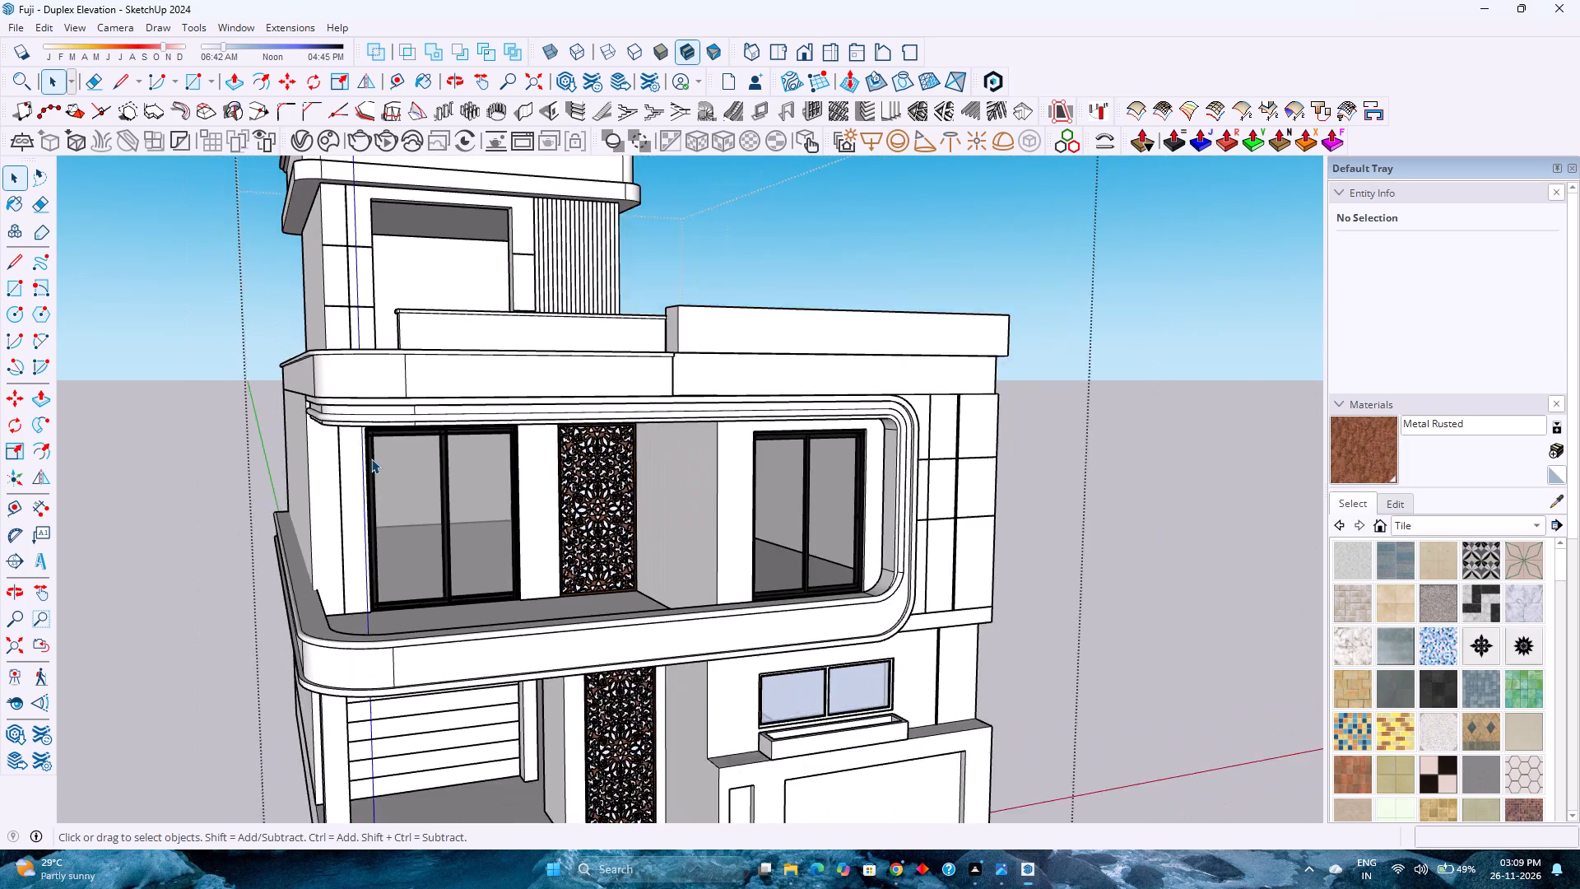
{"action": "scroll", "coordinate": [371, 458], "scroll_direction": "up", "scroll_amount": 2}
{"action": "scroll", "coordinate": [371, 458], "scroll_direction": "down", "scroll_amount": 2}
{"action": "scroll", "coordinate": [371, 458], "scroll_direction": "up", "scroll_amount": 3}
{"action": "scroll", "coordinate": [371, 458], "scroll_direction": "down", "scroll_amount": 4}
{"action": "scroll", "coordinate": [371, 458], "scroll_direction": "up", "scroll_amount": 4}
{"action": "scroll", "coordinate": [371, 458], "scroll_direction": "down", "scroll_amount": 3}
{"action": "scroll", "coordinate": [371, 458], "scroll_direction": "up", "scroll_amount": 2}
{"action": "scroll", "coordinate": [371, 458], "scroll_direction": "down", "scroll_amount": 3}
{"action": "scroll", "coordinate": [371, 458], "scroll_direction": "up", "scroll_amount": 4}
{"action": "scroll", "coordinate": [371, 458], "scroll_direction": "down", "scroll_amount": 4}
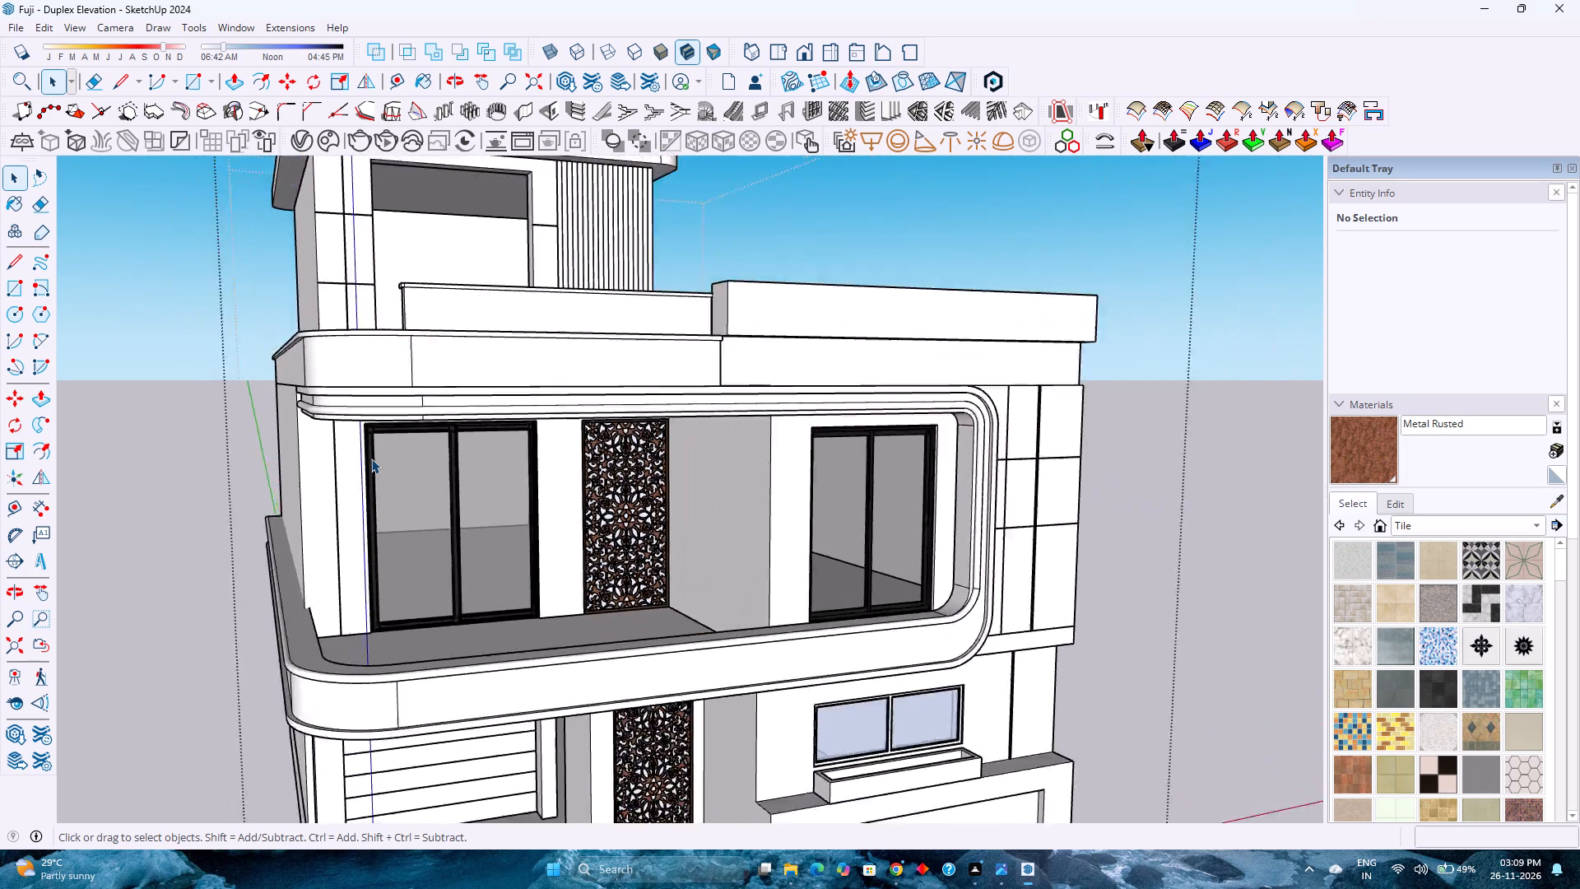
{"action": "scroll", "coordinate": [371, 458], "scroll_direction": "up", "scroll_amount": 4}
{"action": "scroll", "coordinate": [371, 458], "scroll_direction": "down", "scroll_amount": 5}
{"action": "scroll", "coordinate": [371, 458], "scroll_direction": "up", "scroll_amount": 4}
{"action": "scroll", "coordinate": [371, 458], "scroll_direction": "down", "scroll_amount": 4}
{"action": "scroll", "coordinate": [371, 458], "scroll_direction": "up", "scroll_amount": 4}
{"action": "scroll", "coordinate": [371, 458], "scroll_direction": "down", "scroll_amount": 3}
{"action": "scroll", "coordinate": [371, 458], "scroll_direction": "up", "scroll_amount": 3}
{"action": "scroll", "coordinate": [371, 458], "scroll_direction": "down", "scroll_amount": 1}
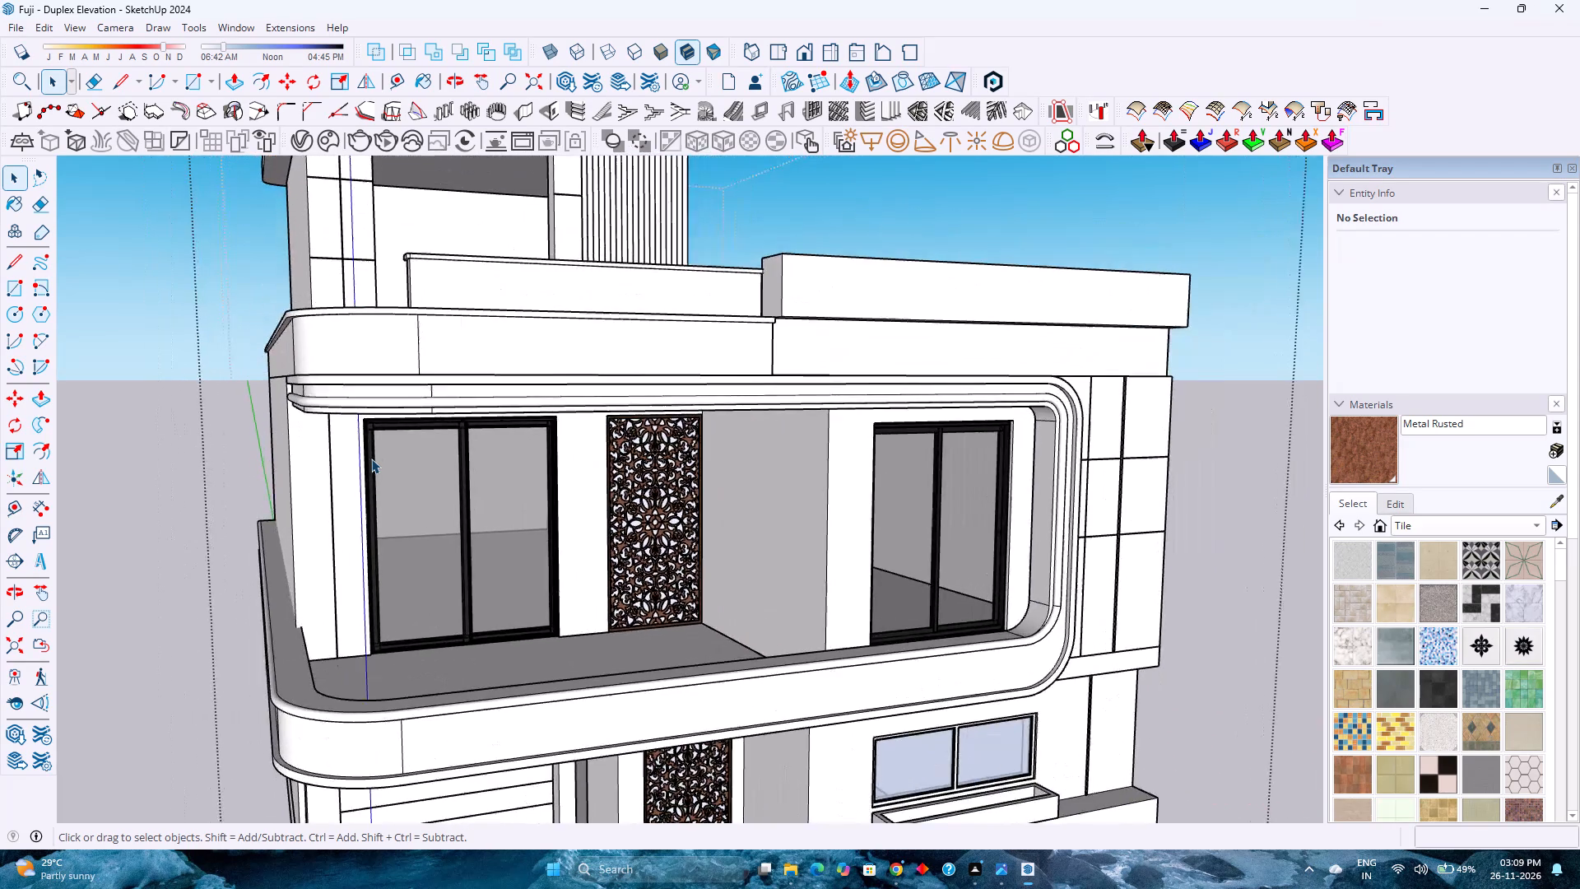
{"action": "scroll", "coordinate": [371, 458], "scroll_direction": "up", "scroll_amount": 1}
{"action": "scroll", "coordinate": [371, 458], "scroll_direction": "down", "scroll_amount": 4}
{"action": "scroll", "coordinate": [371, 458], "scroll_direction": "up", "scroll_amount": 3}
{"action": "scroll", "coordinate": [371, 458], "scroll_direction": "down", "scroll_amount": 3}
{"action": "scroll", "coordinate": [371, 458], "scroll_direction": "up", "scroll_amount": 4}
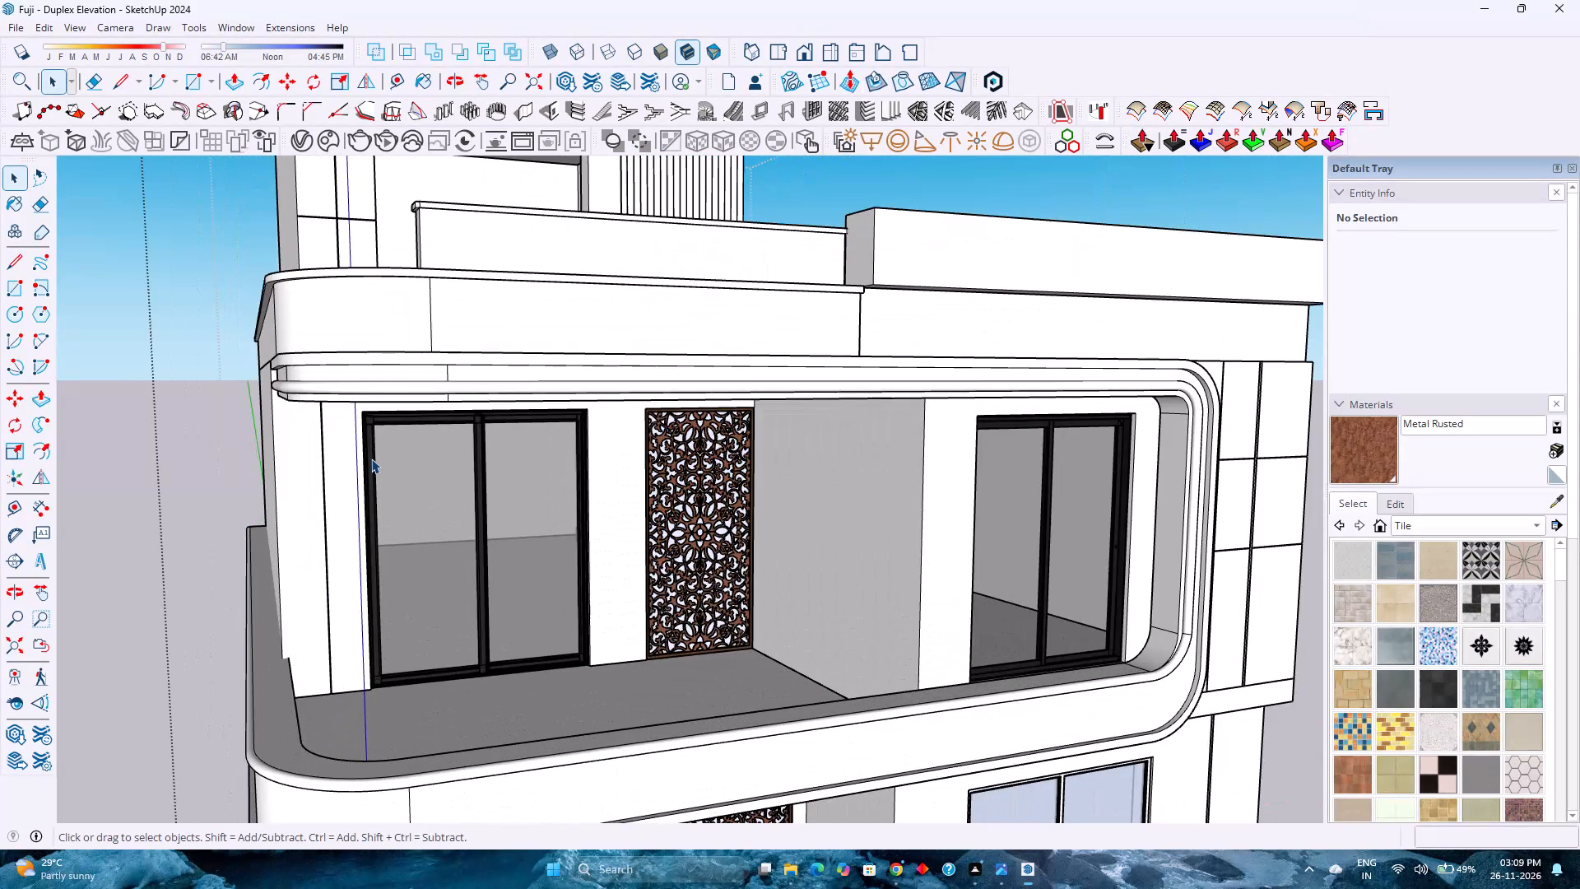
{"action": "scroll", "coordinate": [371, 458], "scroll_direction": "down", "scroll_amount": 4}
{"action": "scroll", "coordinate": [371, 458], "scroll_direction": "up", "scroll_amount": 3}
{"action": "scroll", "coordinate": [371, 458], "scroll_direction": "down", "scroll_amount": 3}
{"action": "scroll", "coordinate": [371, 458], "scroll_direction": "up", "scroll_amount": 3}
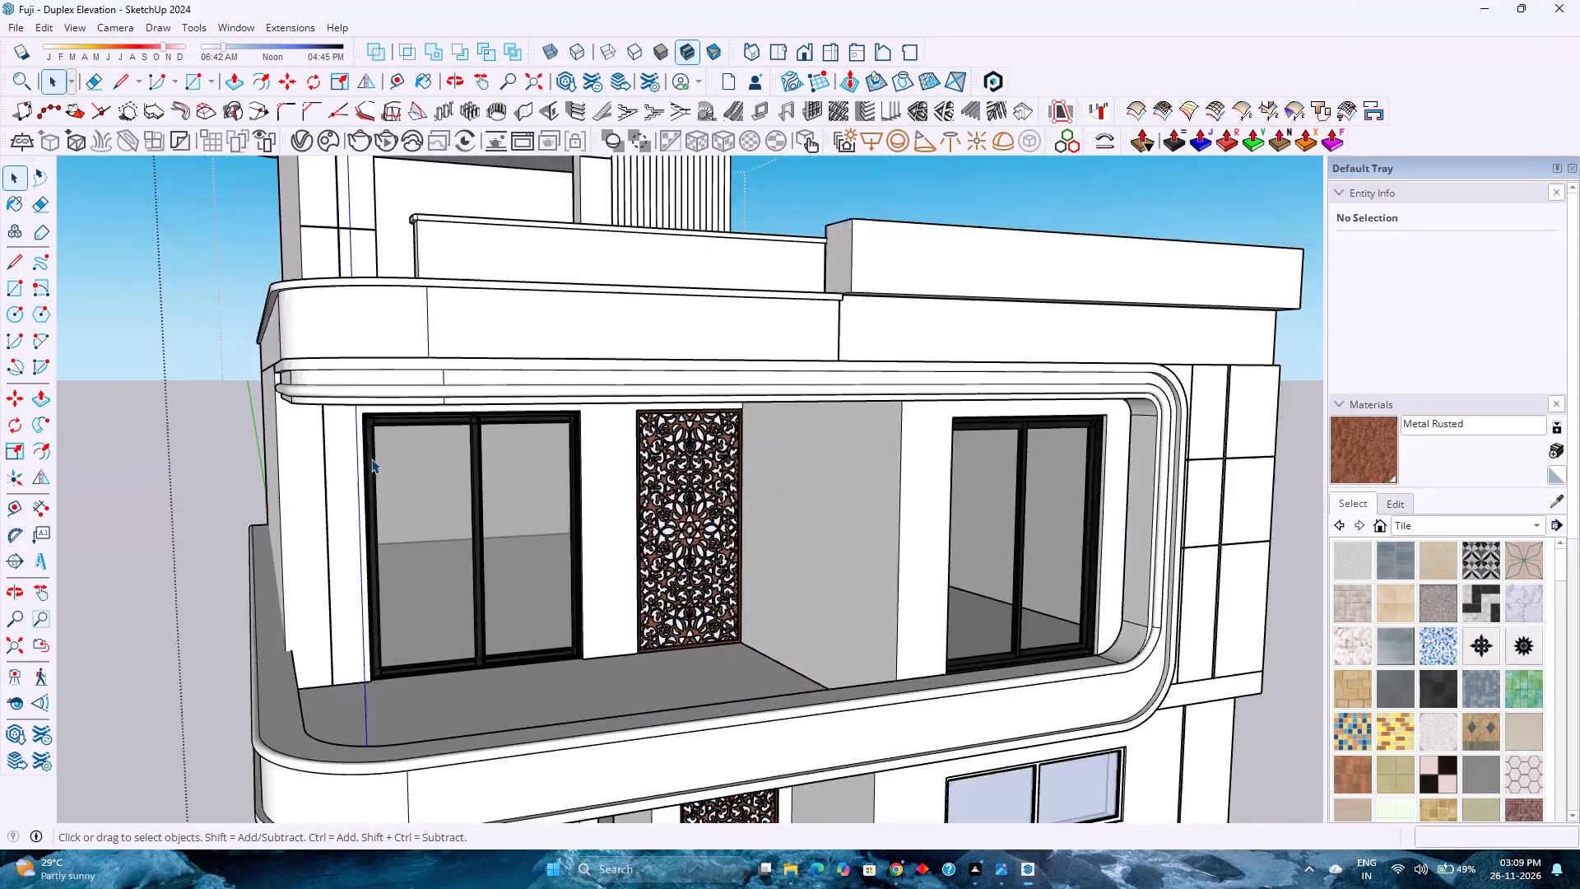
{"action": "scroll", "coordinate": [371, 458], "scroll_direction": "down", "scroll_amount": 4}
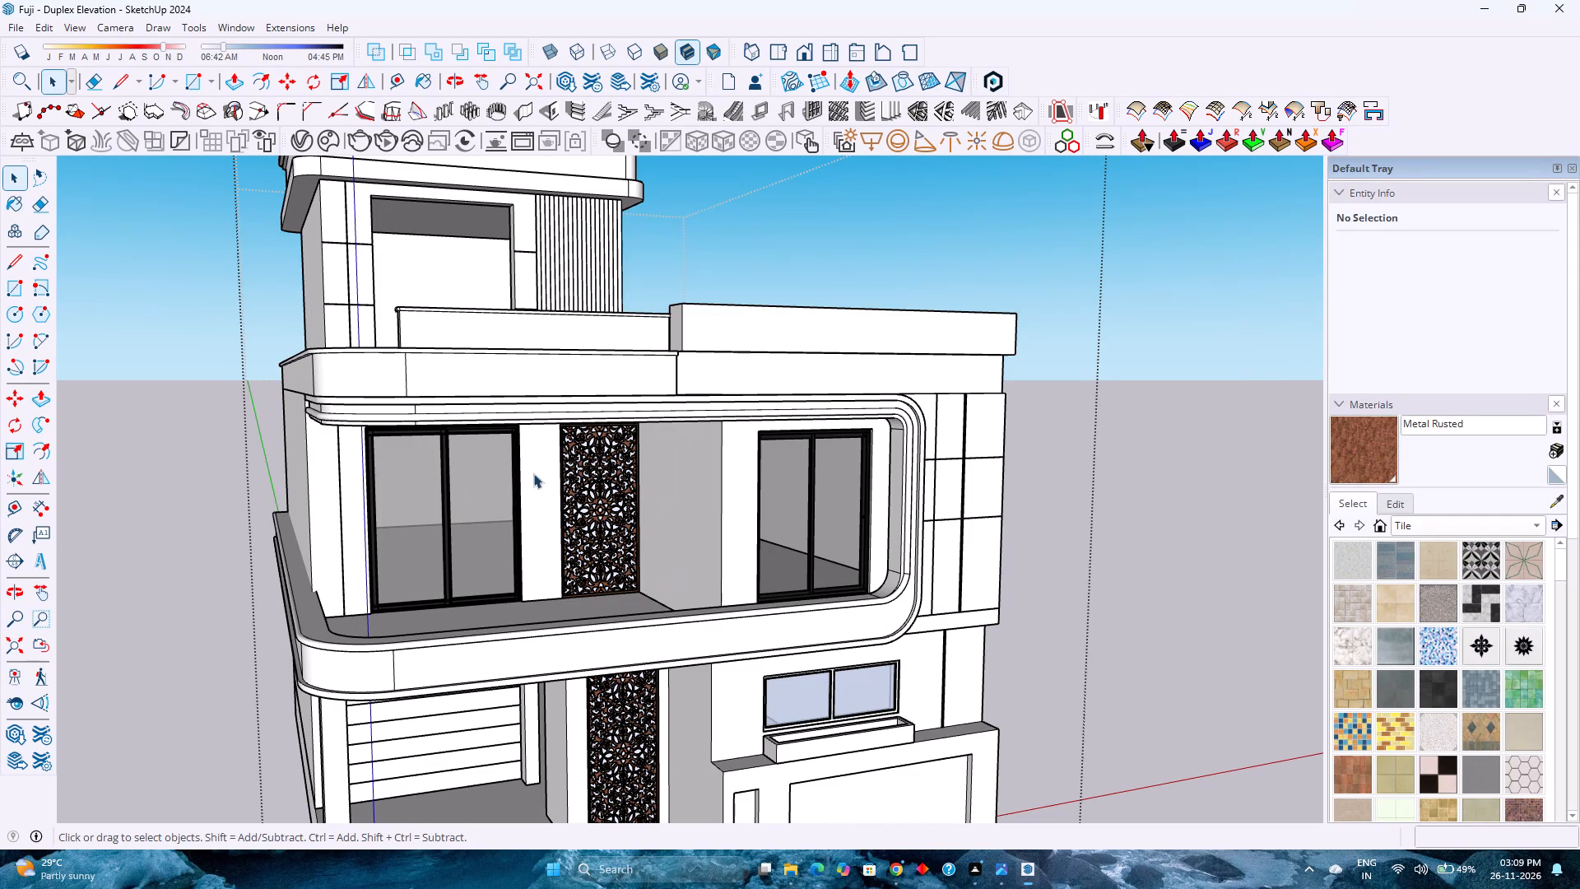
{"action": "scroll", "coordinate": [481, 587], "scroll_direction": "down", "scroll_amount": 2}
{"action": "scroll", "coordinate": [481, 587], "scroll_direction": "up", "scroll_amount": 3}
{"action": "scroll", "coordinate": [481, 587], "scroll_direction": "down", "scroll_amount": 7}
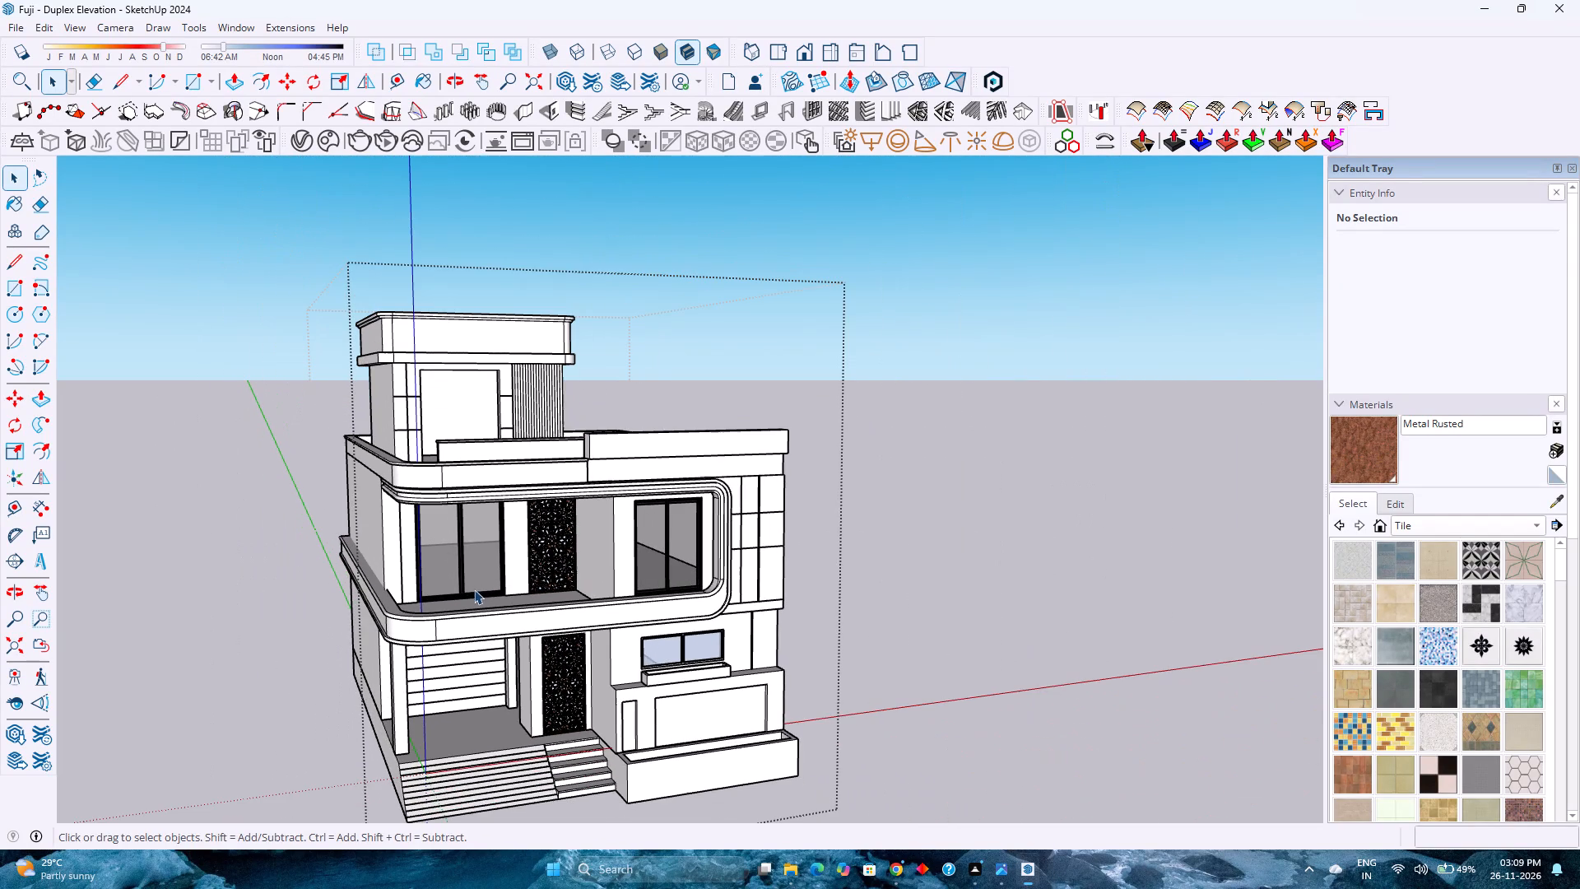
Show the duplex in the standard front view with the entire model fitted to the view.
{"action": "left_click", "coordinate": [811, 43]}
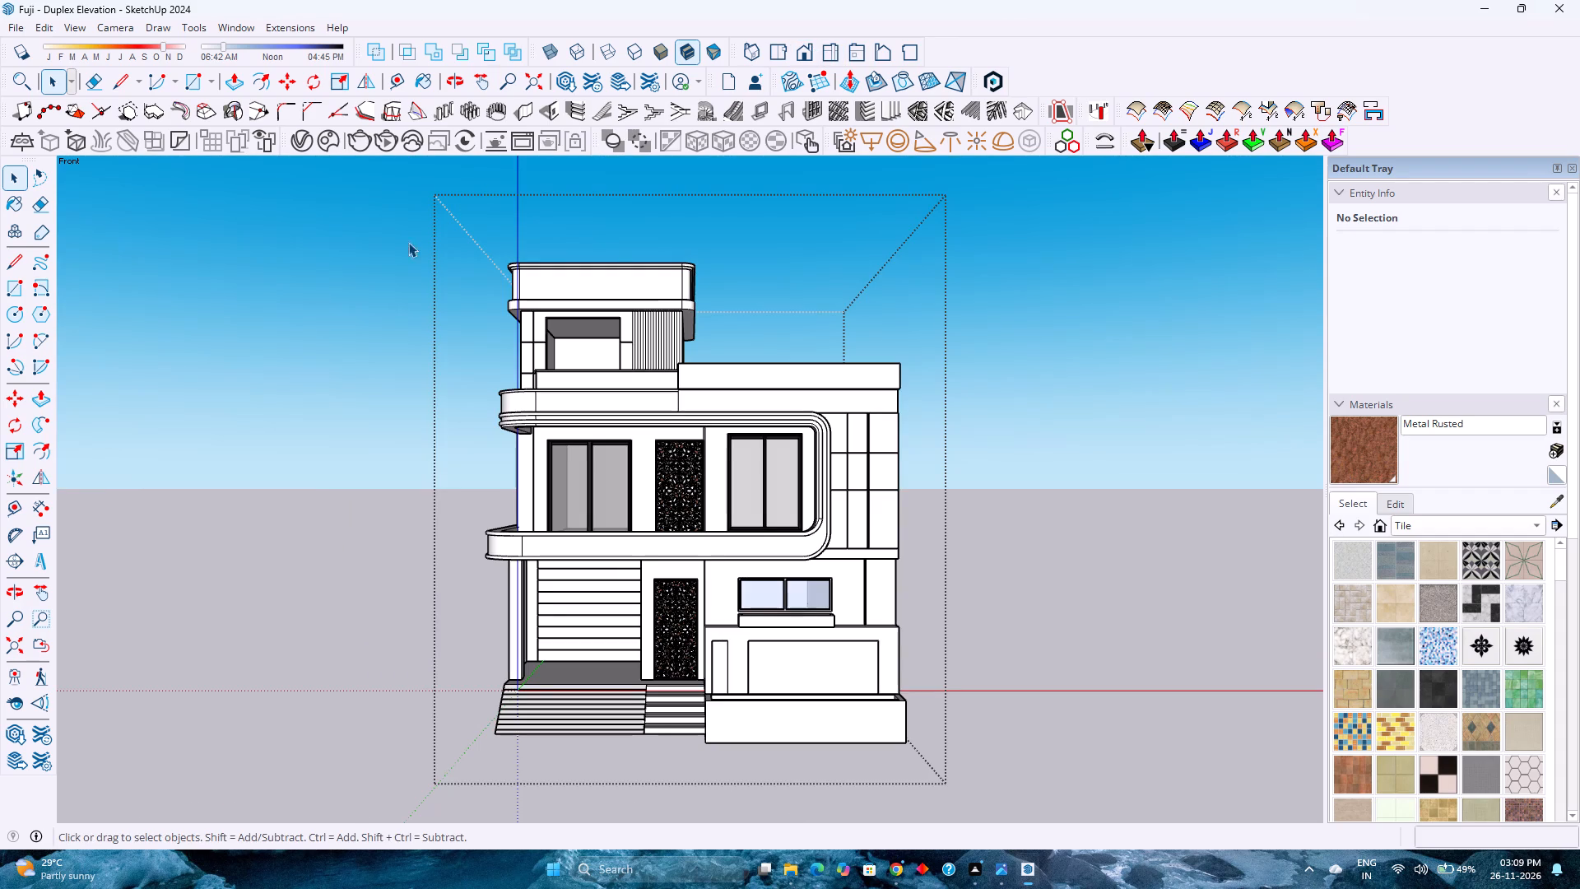
{"action": "left_click", "coordinate": [21, 652]}
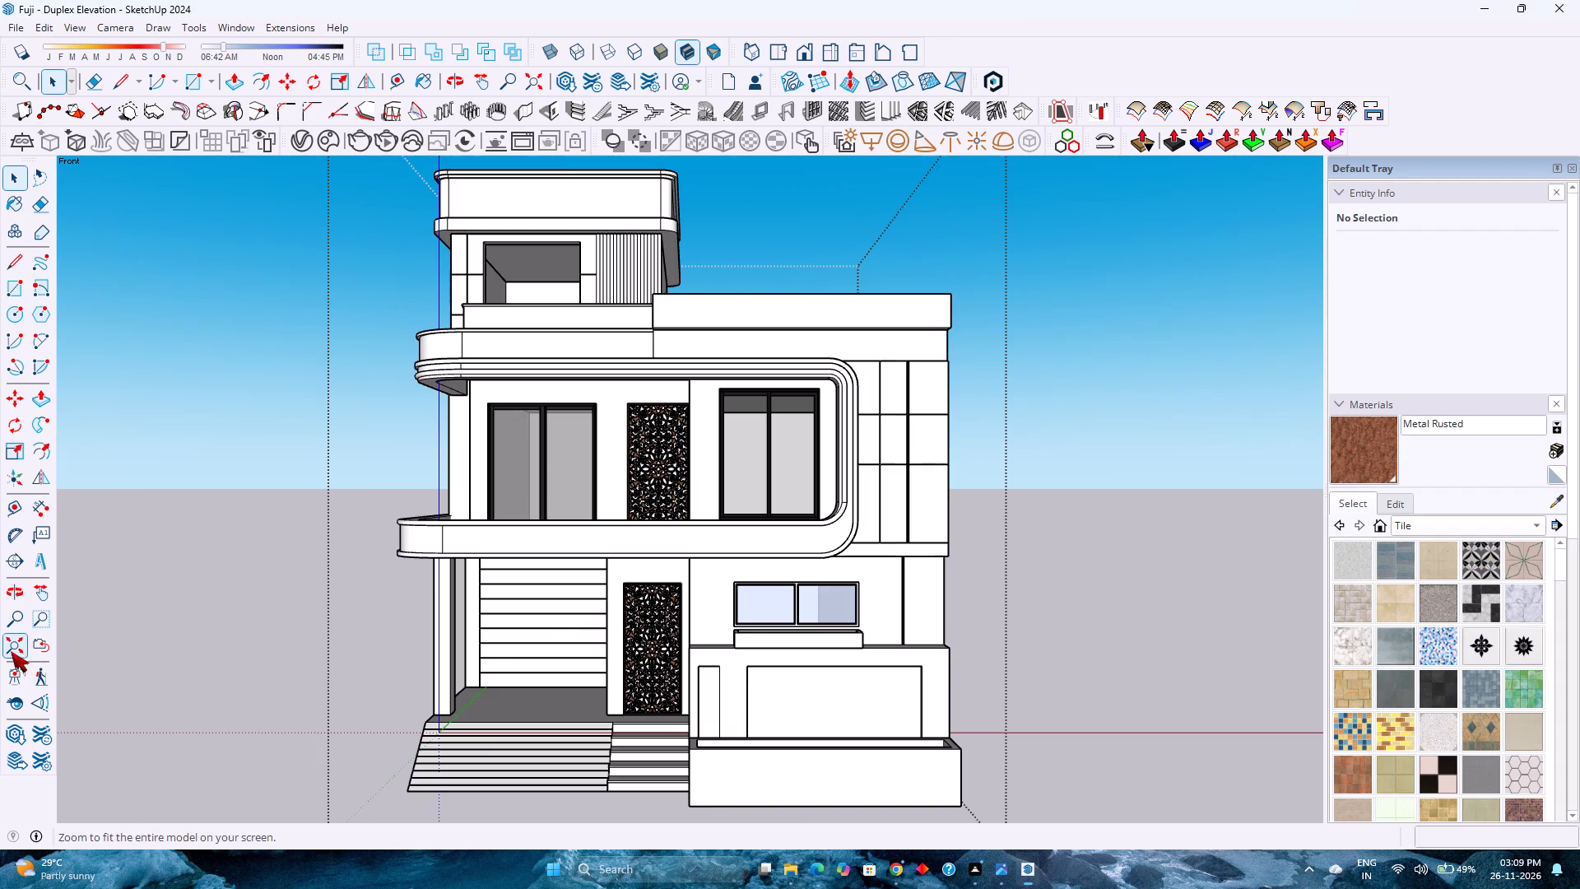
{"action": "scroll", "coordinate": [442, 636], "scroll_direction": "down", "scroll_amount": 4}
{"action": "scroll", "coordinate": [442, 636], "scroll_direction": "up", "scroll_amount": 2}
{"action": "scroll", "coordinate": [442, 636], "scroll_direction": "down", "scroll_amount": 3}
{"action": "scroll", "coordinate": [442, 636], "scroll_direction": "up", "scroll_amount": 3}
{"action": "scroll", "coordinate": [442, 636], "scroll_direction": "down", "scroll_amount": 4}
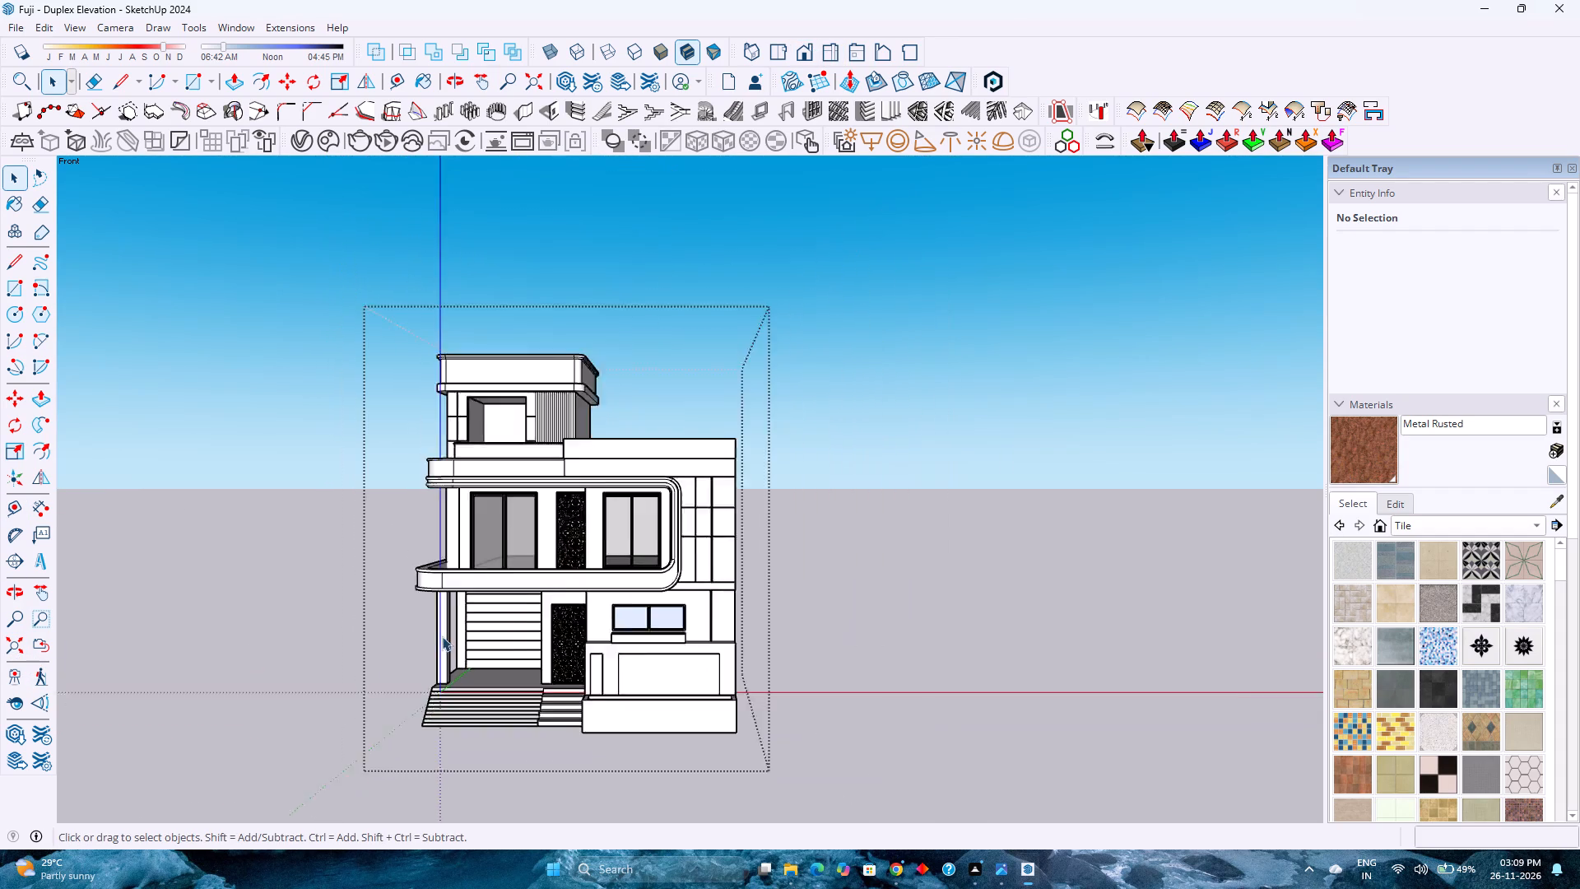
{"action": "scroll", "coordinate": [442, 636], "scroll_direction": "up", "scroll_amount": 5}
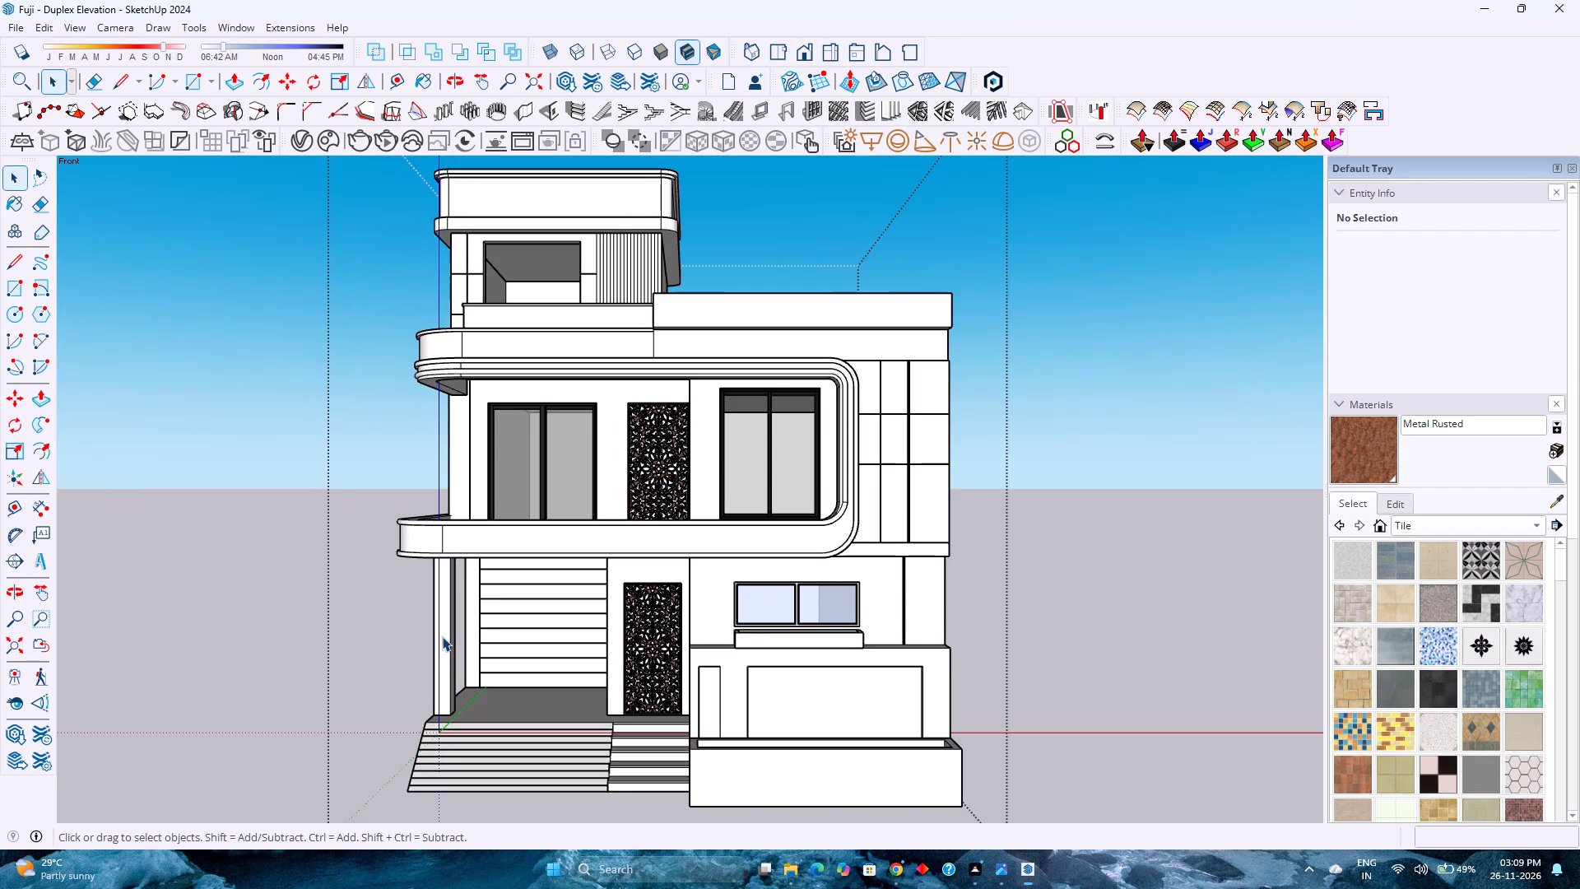
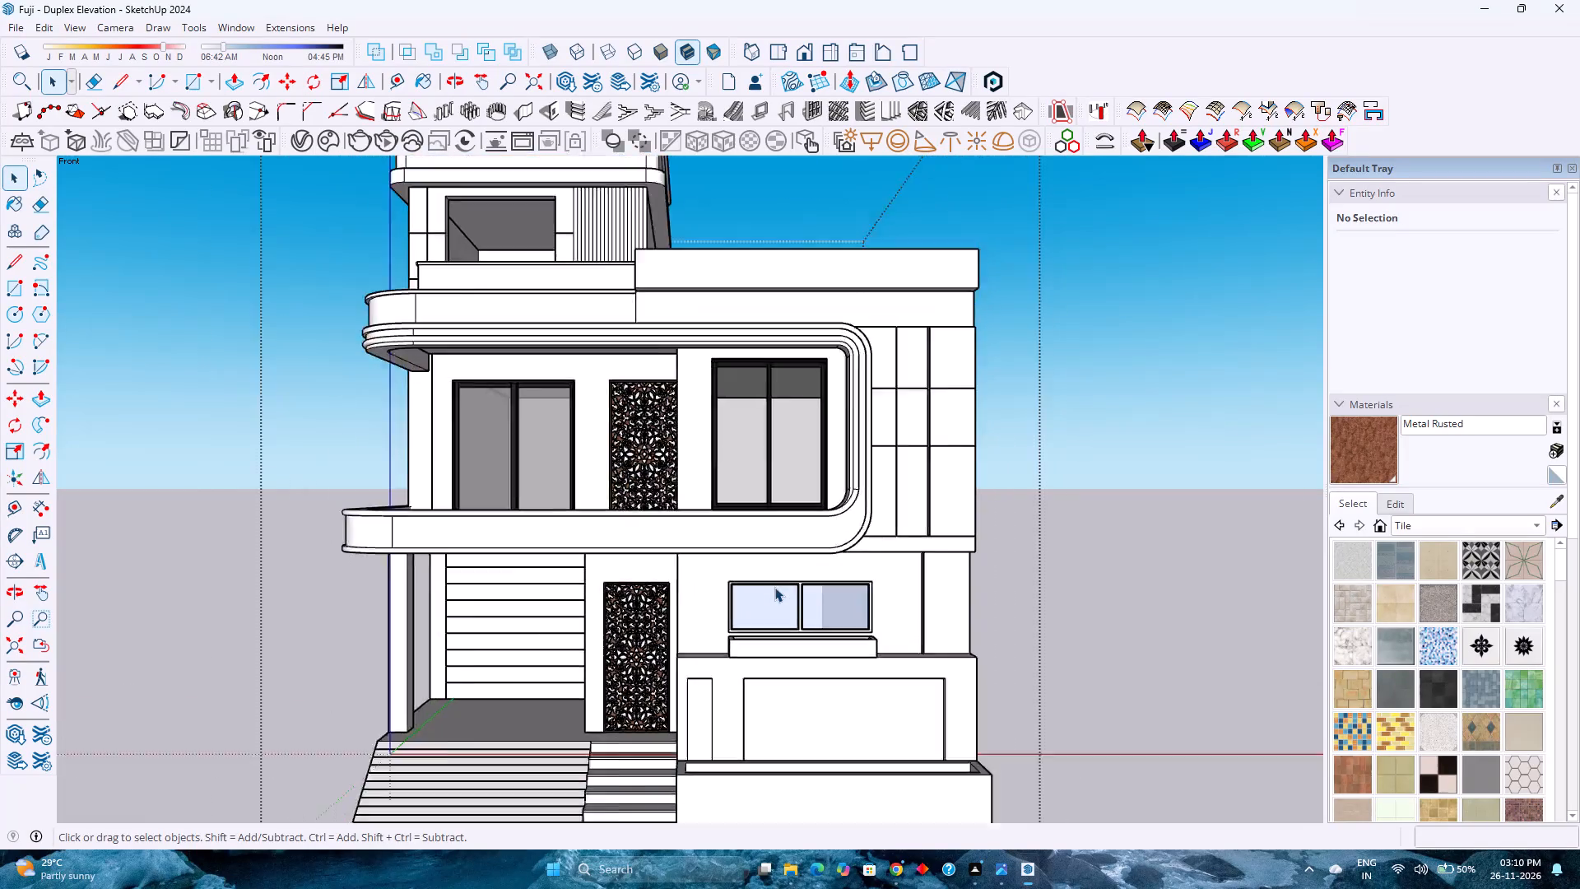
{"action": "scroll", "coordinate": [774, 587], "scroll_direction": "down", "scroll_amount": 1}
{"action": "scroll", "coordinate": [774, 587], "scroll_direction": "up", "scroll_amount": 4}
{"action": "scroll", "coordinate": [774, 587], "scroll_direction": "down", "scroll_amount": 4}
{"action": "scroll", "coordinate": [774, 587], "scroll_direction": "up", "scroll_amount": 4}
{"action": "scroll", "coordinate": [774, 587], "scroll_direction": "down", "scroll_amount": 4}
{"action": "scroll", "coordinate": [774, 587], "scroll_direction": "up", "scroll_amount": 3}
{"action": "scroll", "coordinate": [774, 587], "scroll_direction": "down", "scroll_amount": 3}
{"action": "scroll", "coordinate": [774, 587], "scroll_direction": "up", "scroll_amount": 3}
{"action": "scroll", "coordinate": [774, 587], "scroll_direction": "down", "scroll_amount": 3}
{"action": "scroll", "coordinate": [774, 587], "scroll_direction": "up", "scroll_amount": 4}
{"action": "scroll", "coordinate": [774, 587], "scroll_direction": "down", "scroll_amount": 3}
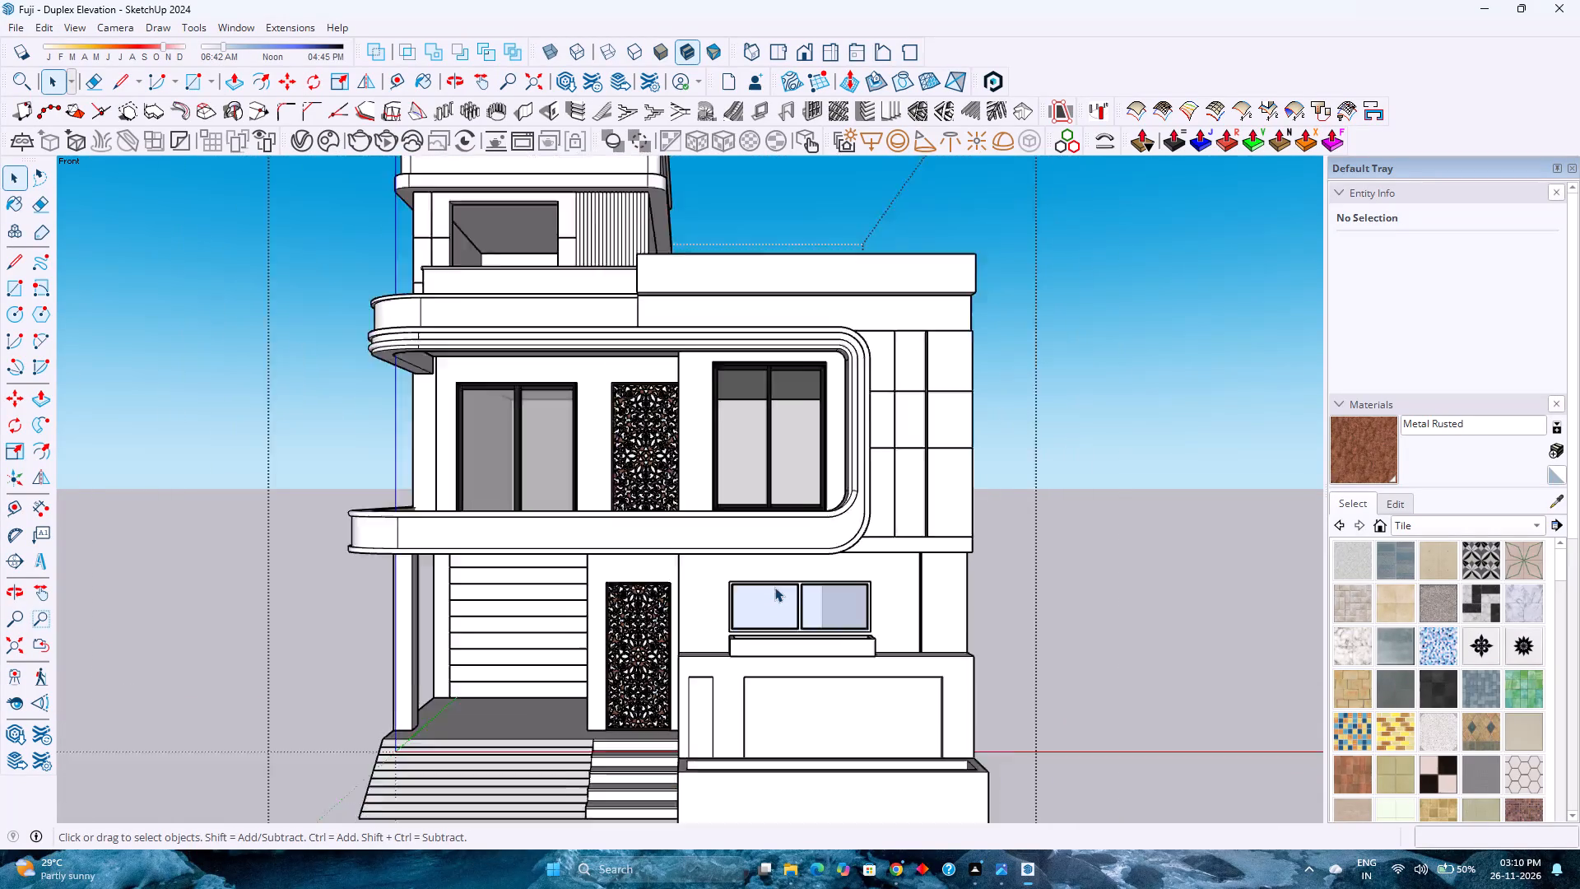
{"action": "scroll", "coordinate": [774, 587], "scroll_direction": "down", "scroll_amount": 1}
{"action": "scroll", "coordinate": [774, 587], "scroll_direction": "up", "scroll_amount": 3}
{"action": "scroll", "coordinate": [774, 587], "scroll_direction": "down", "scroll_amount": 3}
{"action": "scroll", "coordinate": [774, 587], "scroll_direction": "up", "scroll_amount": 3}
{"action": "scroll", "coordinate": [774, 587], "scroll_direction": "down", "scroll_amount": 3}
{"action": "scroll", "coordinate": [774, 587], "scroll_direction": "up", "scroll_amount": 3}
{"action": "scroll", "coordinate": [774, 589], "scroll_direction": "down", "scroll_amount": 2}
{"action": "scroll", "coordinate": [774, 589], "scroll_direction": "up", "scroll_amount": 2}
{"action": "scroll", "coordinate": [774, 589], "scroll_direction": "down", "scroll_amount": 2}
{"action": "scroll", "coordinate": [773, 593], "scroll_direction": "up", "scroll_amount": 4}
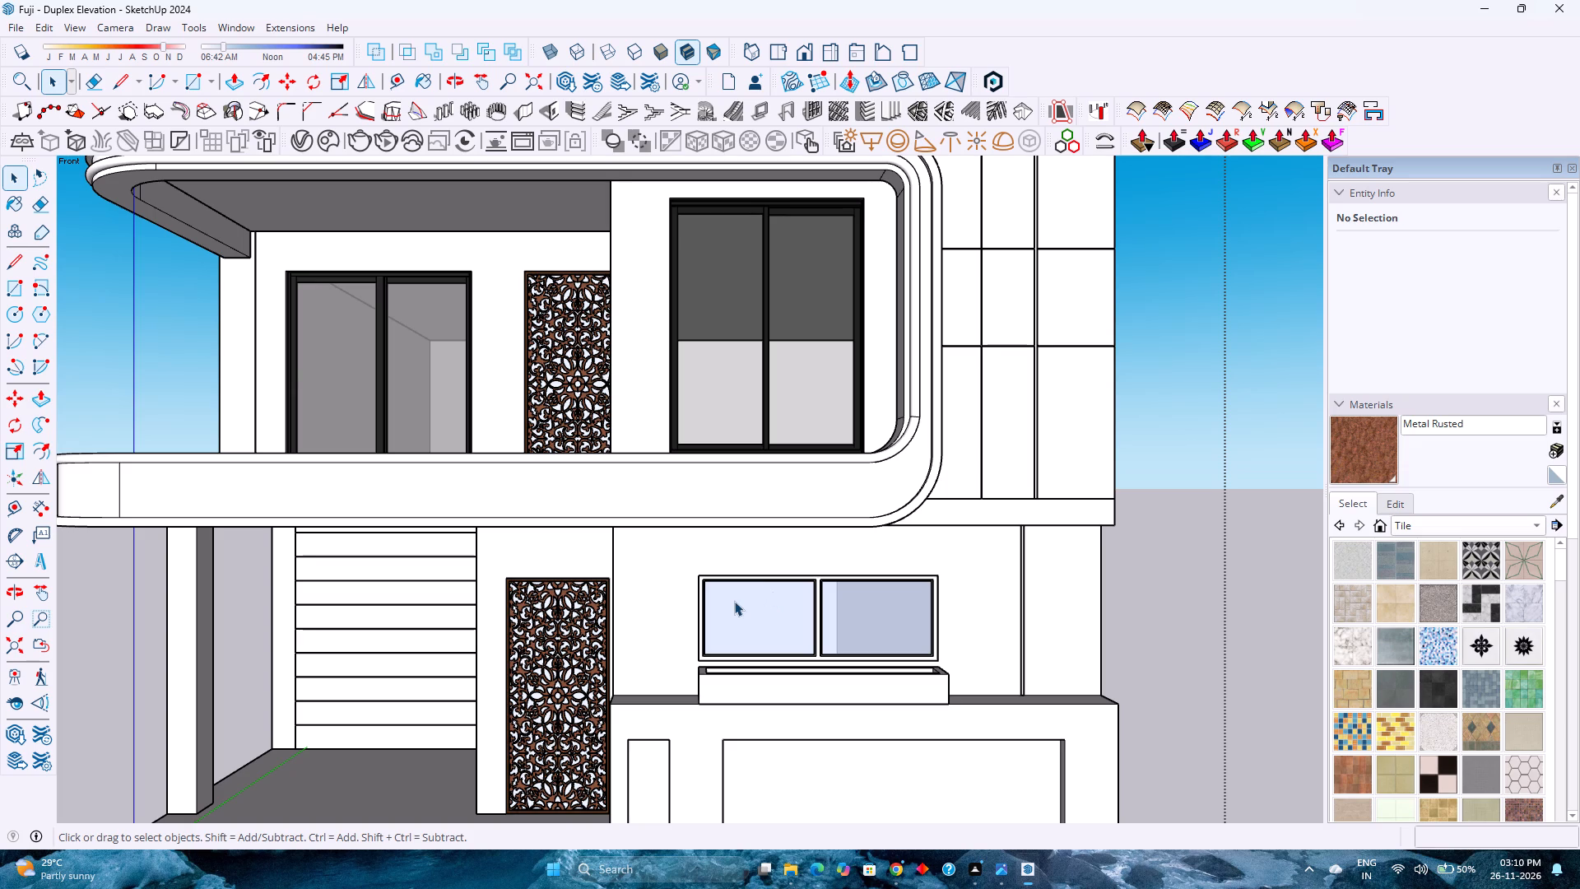
Examine the duplex from its front corner, including the porch, entrance doorway and ground-floor front.
{"action": "scroll", "coordinate": [478, 488], "scroll_direction": "down", "scroll_amount": 3}
{"action": "middle_click_drag", "start_coordinate": [482, 486], "coordinate": [857, 510]}
{"action": "scroll", "coordinate": [857, 502], "scroll_direction": "down", "scroll_amount": 8}
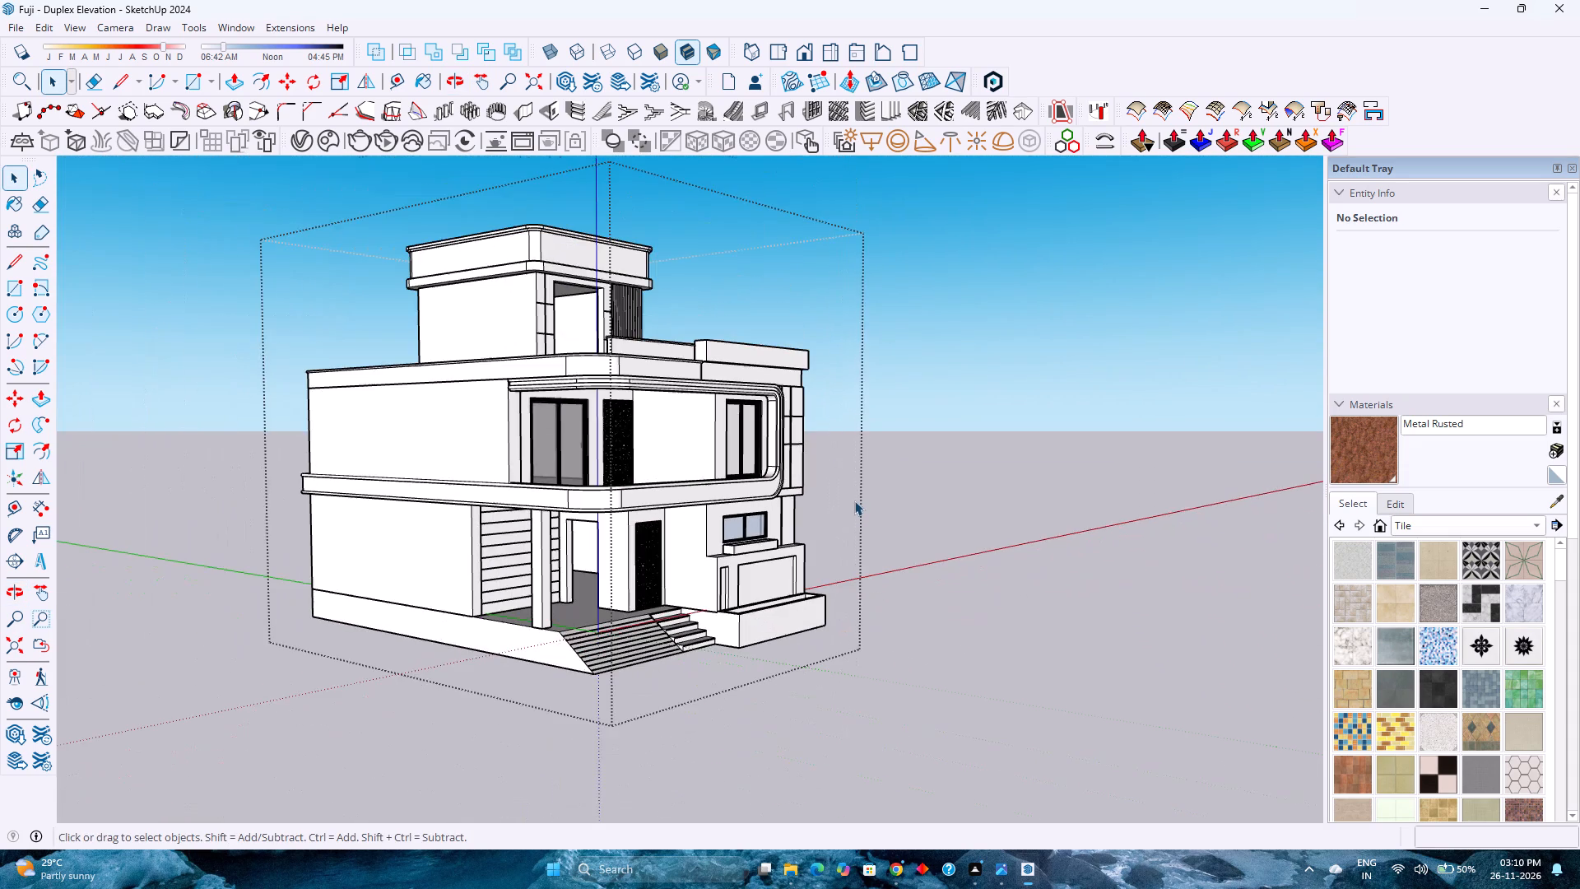
{"action": "scroll", "coordinate": [854, 500], "scroll_direction": "down", "scroll_amount": 1}
{"action": "middle_click_drag", "start_coordinate": [662, 468], "coordinate": [565, 486]}
{"action": "scroll", "coordinate": [563, 564], "scroll_direction": "up", "scroll_amount": 6}
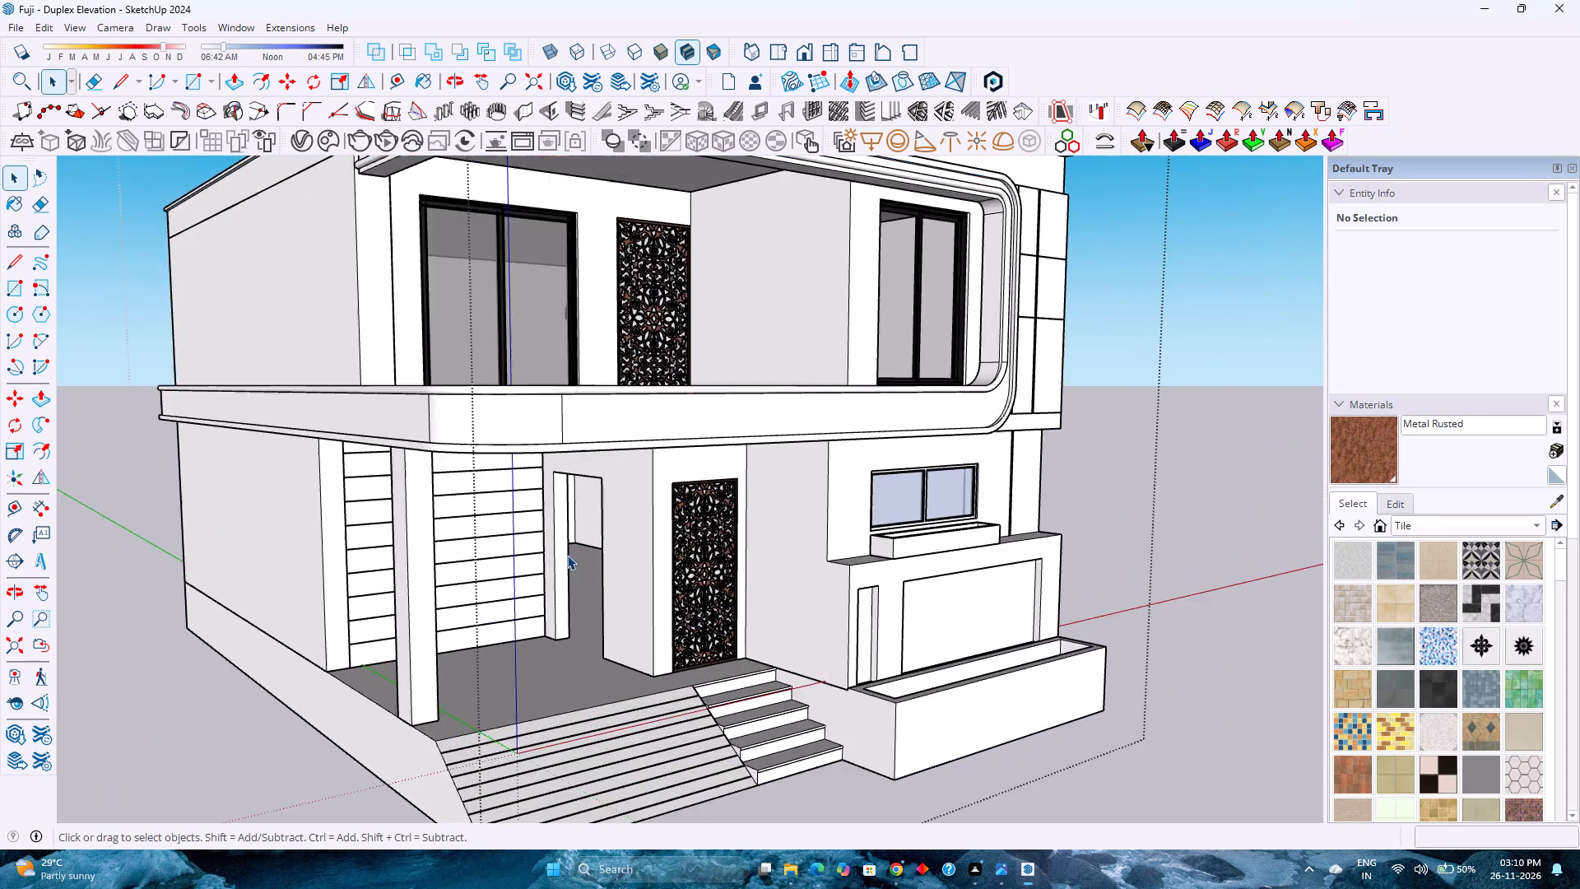
{"action": "scroll", "coordinate": [567, 555], "scroll_direction": "up", "scroll_amount": 2}
{"action": "middle_click", "coordinate": [583, 626]}
{"action": "middle_click_drag", "start_coordinate": [583, 626], "coordinate": [661, 609]}
{"action": "scroll", "coordinate": [732, 478], "scroll_direction": "up", "scroll_amount": 5}
{"action": "scroll", "coordinate": [779, 466], "scroll_direction": "down", "scroll_amount": 8}
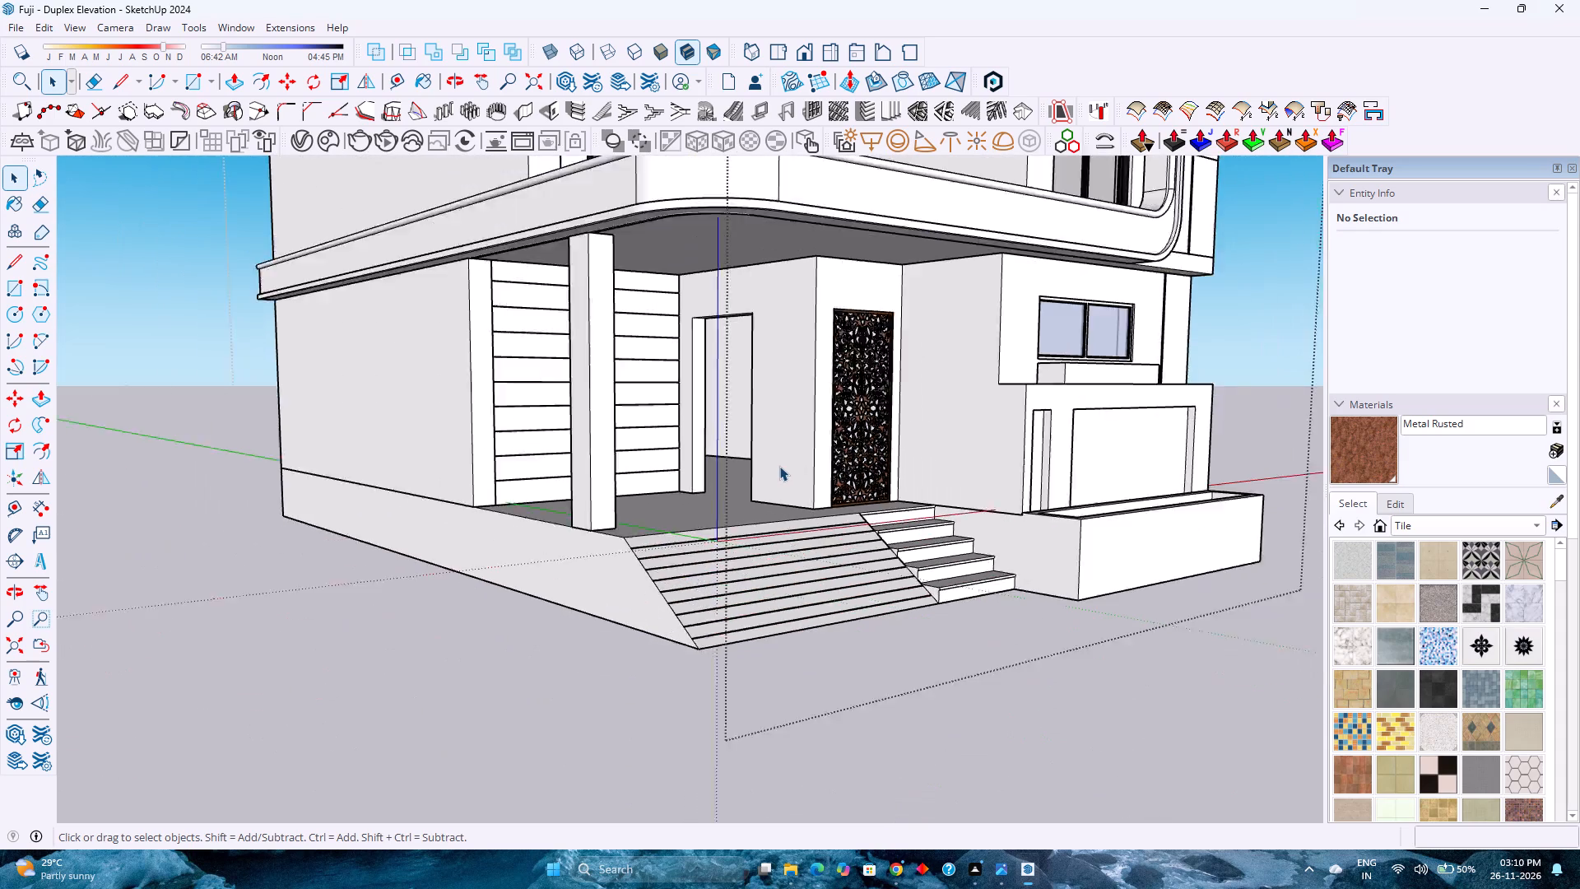
Paint the frame of the ground-floor front window with the in-model material 0136_Charcoal and leave its group.
{"action": "scroll", "coordinate": [779, 466], "scroll_direction": "down", "scroll_amount": 5}
{"action": "scroll", "coordinate": [976, 372], "scroll_direction": "up", "scroll_amount": 11}
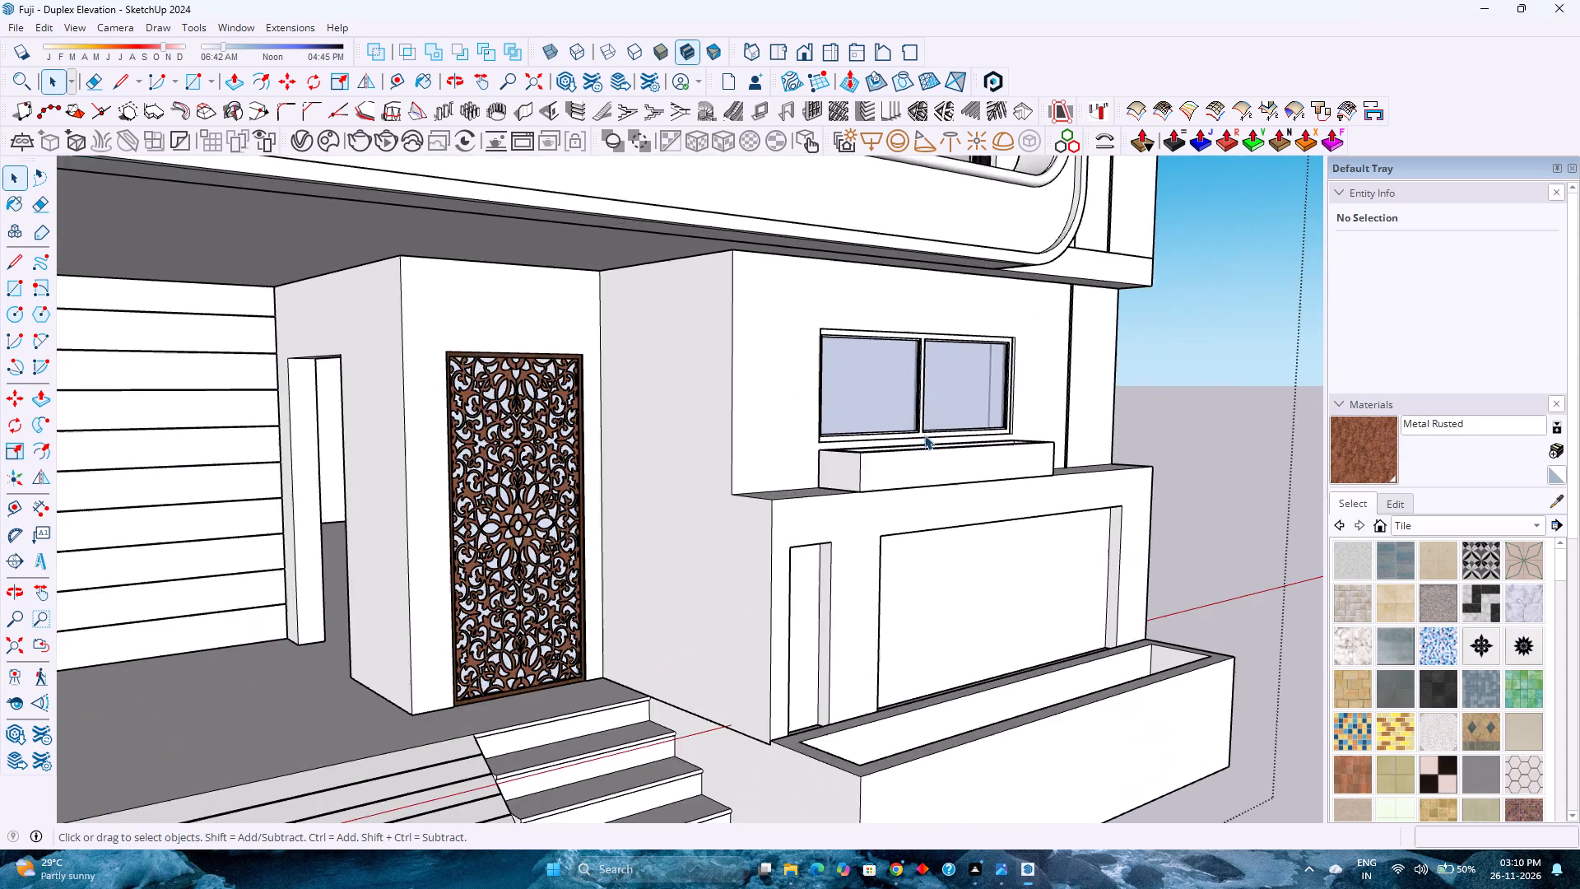
{"action": "scroll", "coordinate": [924, 435], "scroll_direction": "up", "scroll_amount": 5}
{"action": "double_click", "coordinate": [924, 432]}
{"action": "scroll", "coordinate": [924, 432], "scroll_direction": "up", "scroll_amount": 4}
{"action": "double_click", "coordinate": [924, 432]}
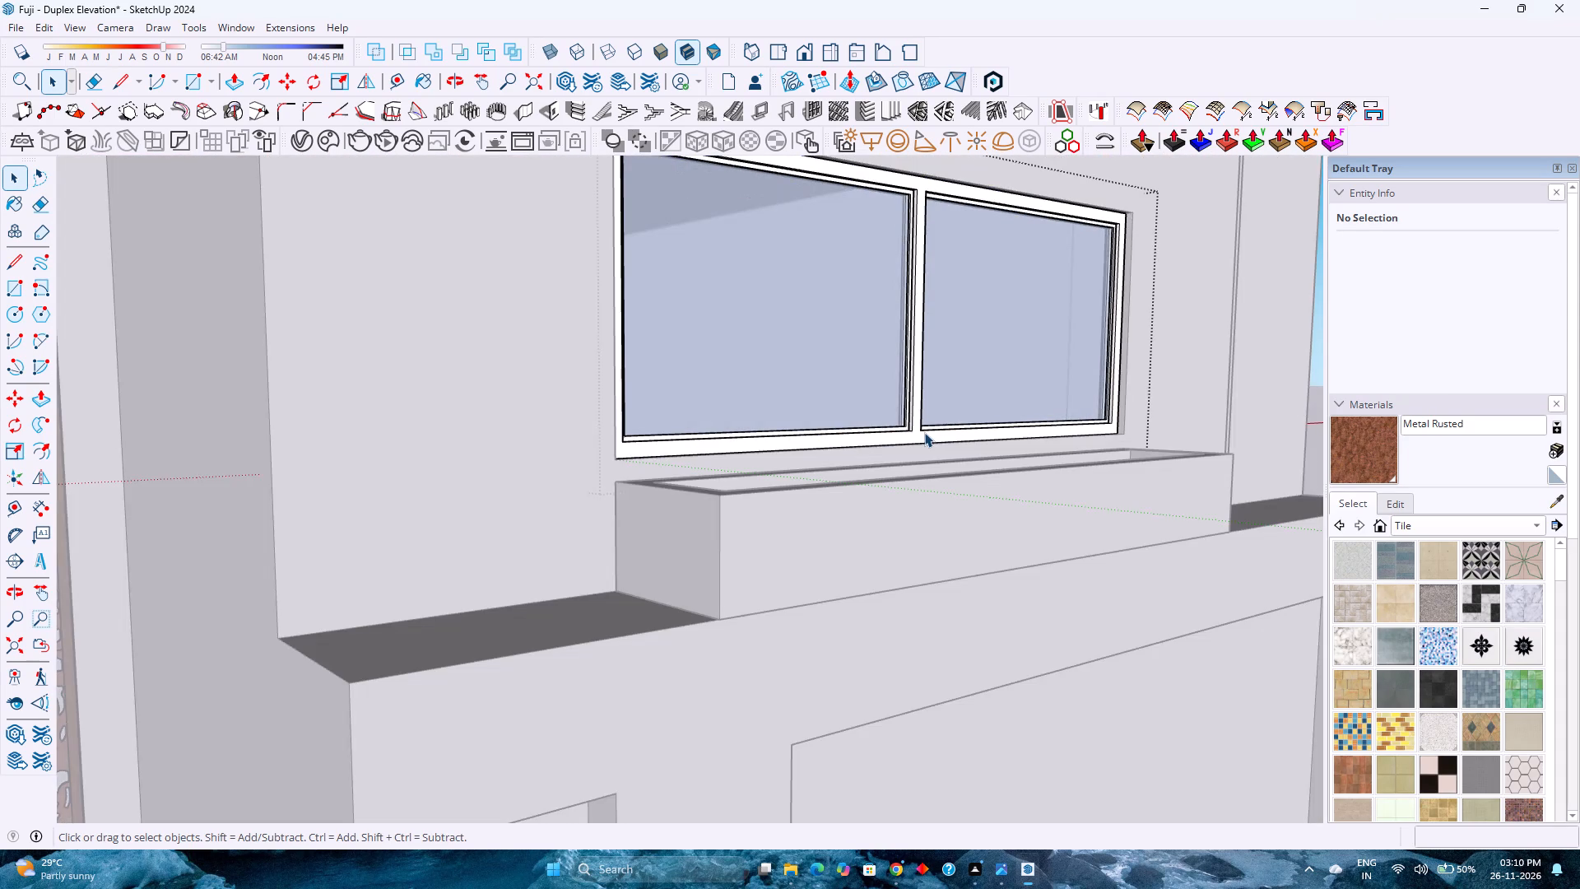
{"action": "left_click", "coordinate": [924, 432]}
{"action": "left_click", "coordinate": [924, 432]}
{"action": "triple_click", "coordinate": [929, 431]}
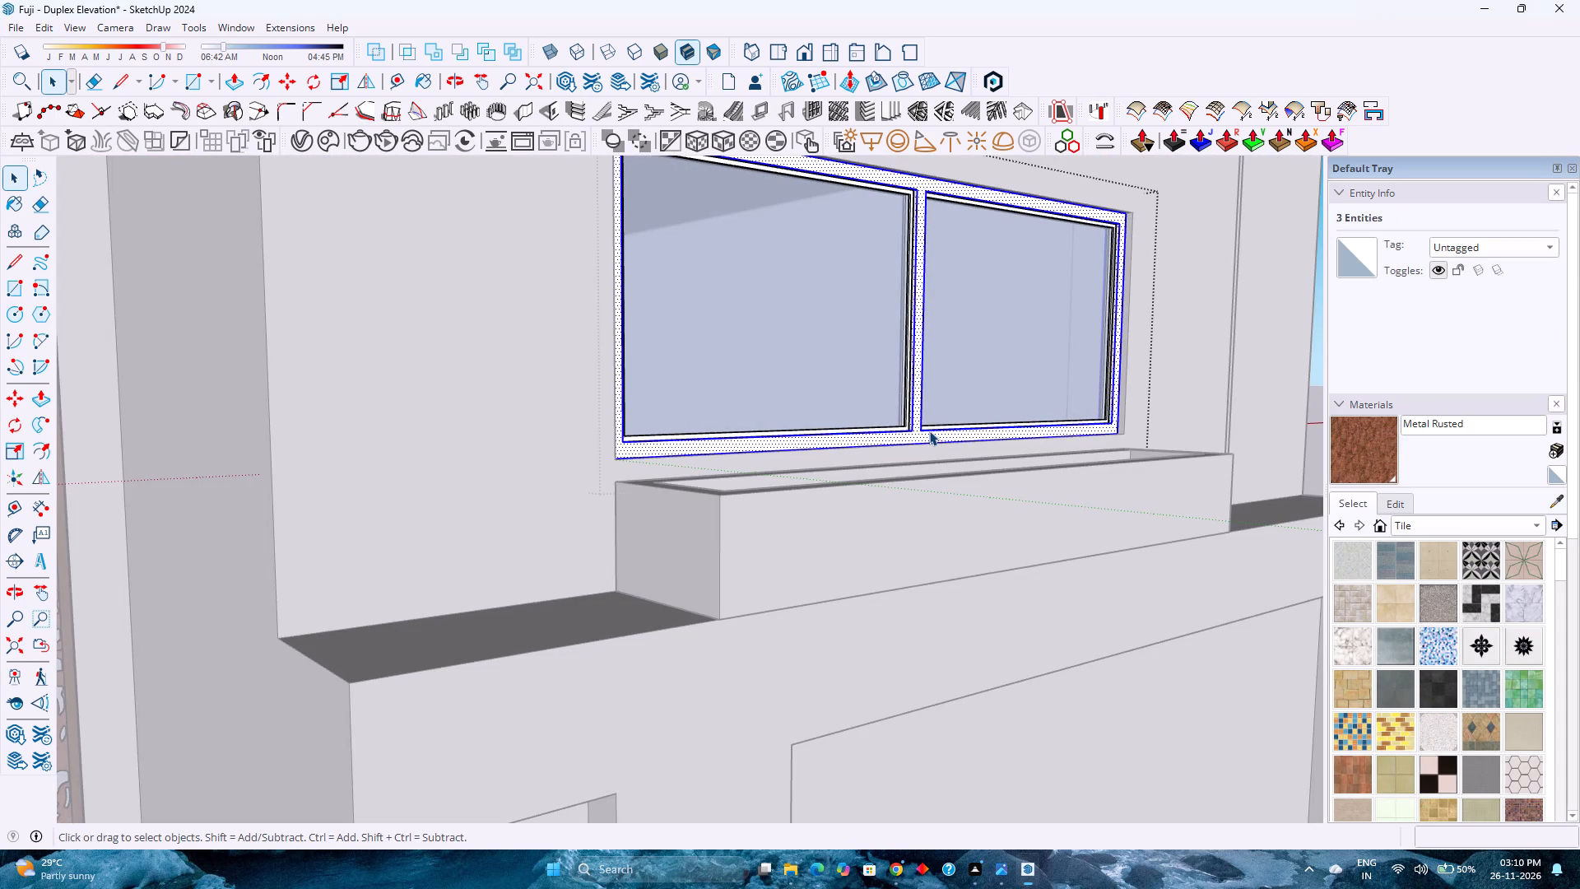
{"action": "left_click", "coordinate": [929, 431]}
{"action": "key", "text": "Escape"}
{"action": "left_click", "coordinate": [925, 435]}
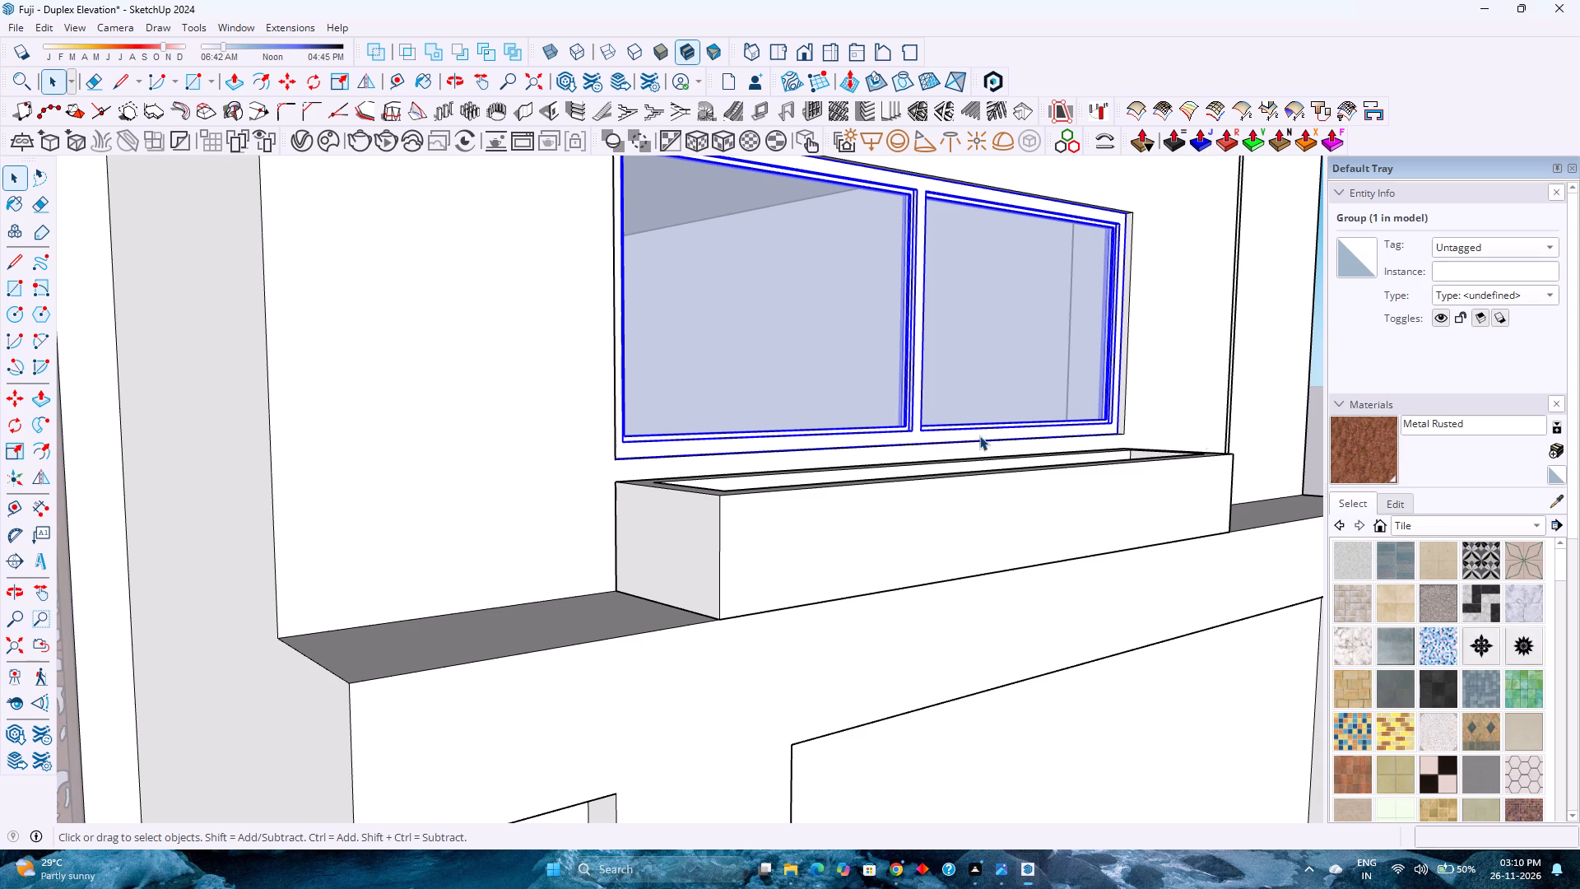
{"action": "scroll", "coordinate": [1451, 612], "scroll_direction": "down", "scroll_amount": 4}
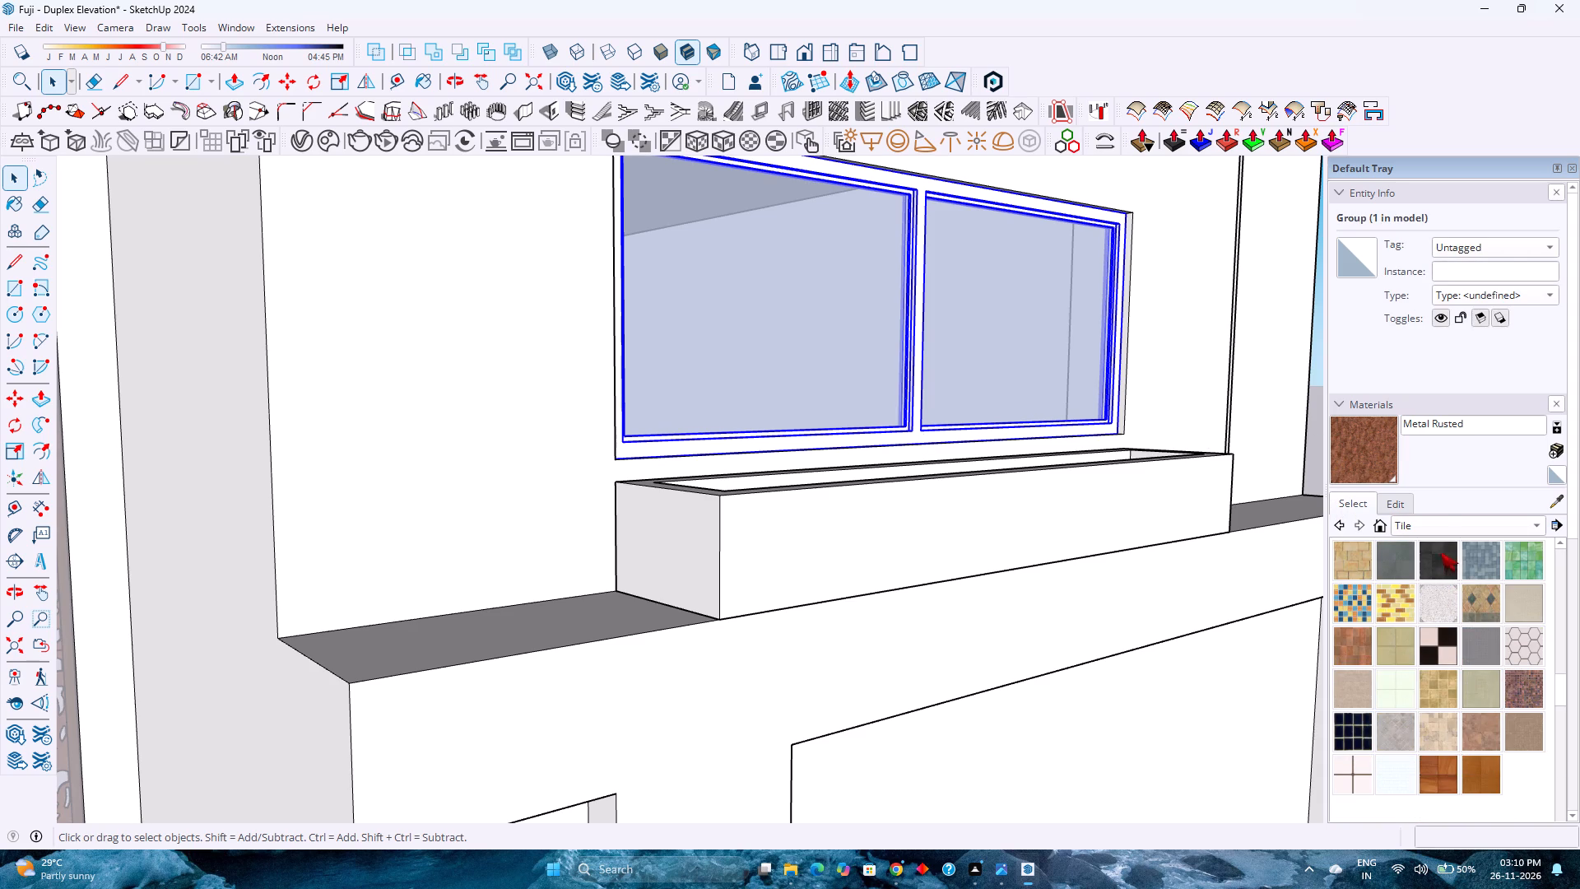
{"action": "left_click", "coordinate": [1436, 518]}
{"action": "left_click", "coordinate": [1396, 113]}
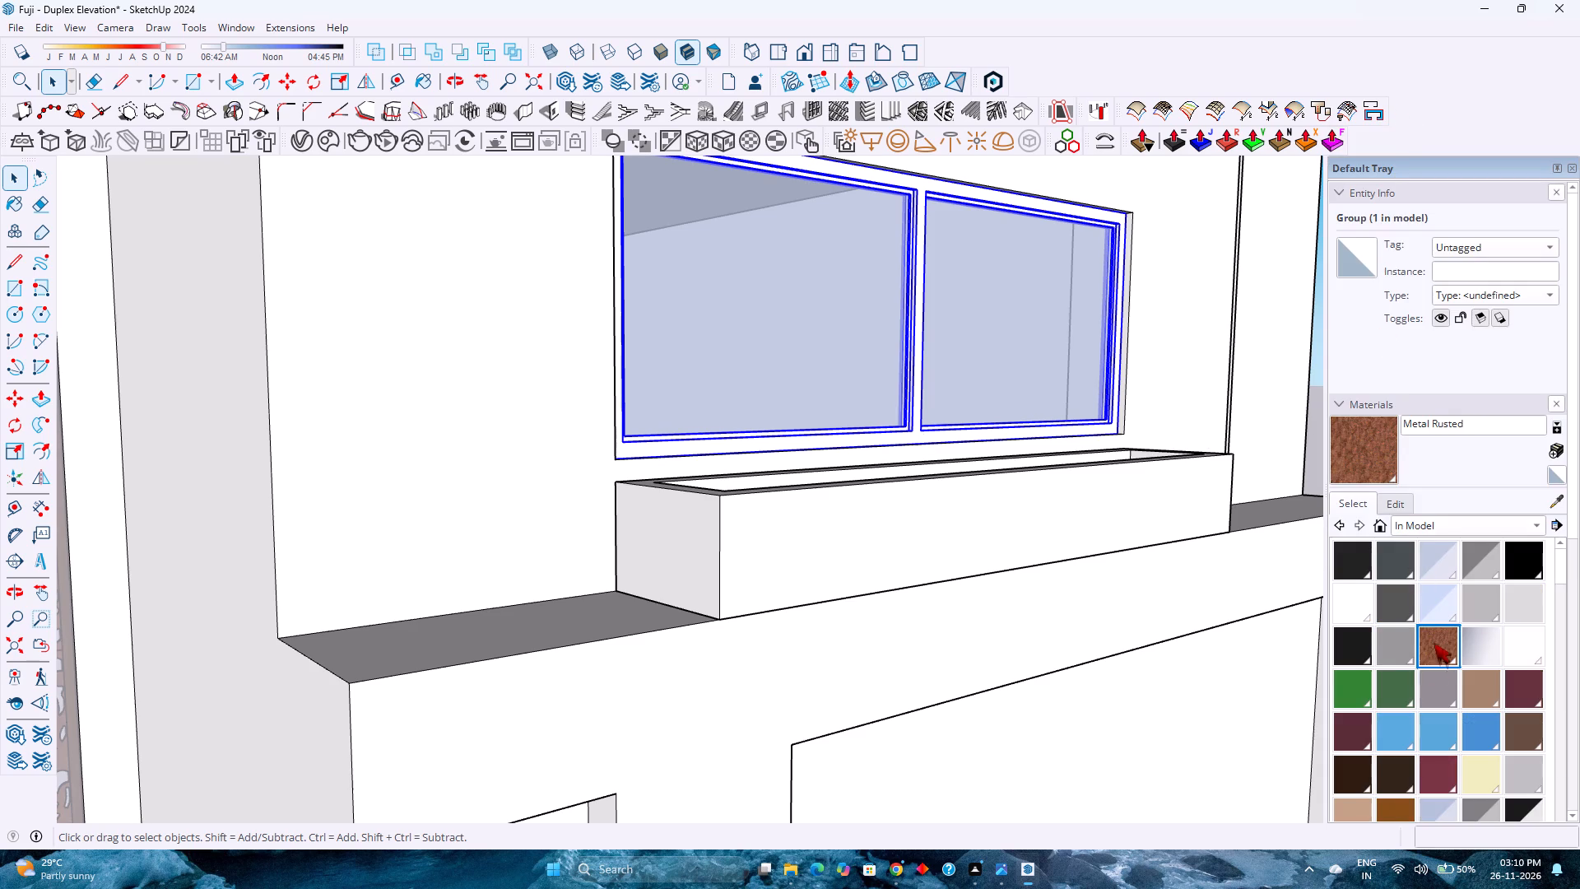
{"action": "left_click", "coordinate": [1347, 551]}
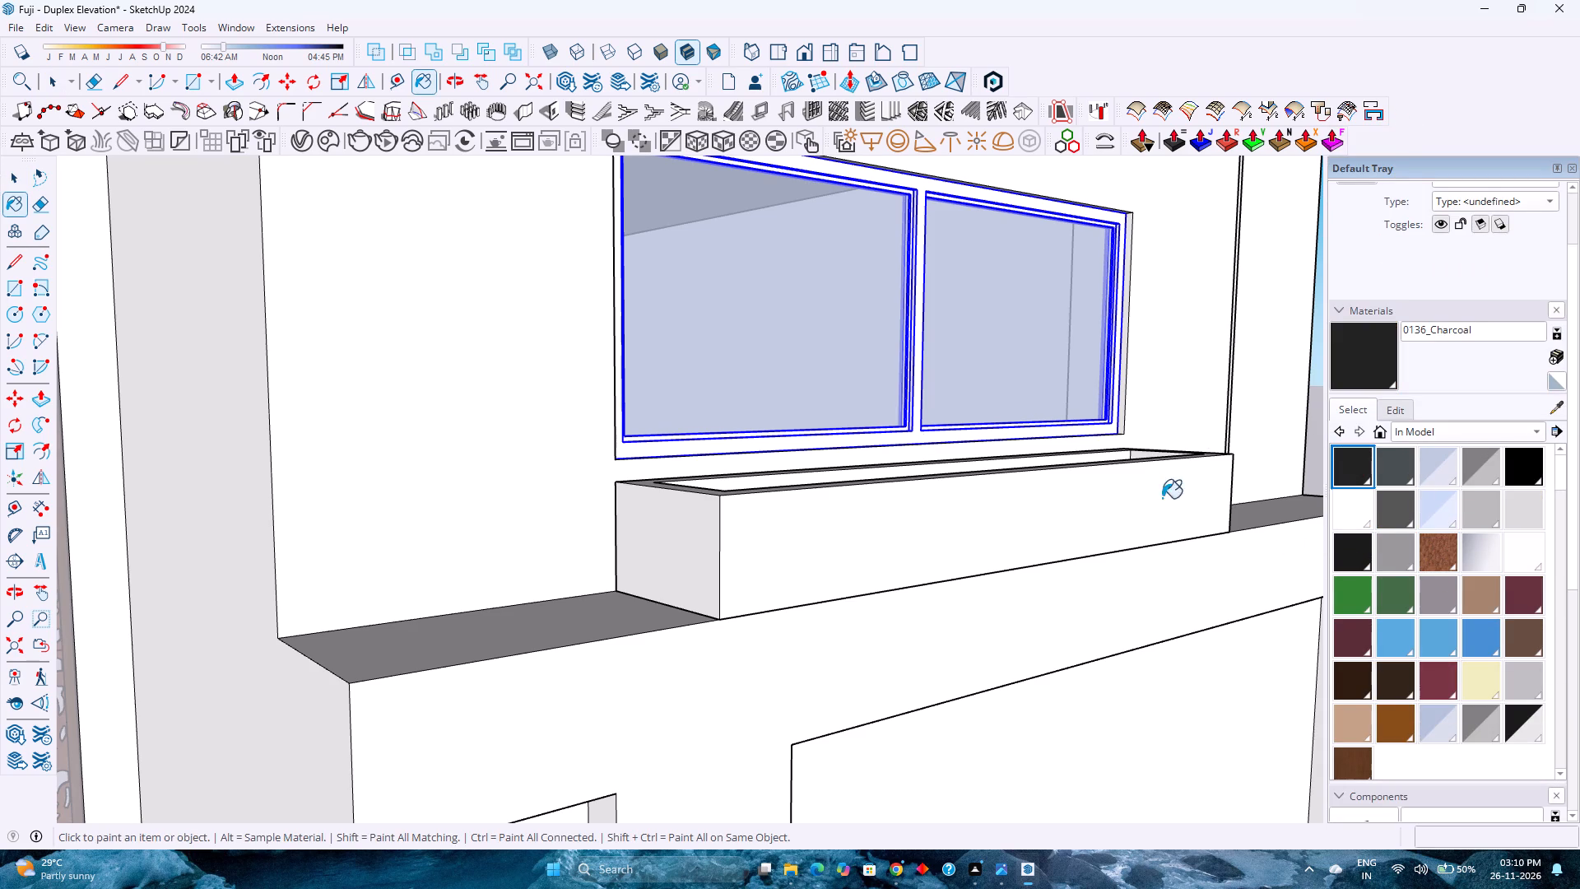
{"action": "scroll", "coordinate": [1060, 462], "scroll_direction": "up", "scroll_amount": 6}
{"action": "middle_click_drag", "start_coordinate": [1080, 432], "coordinate": [1063, 484]}
{"action": "middle_click", "coordinate": [1063, 484]}
{"action": "left_click", "coordinate": [1071, 423]}
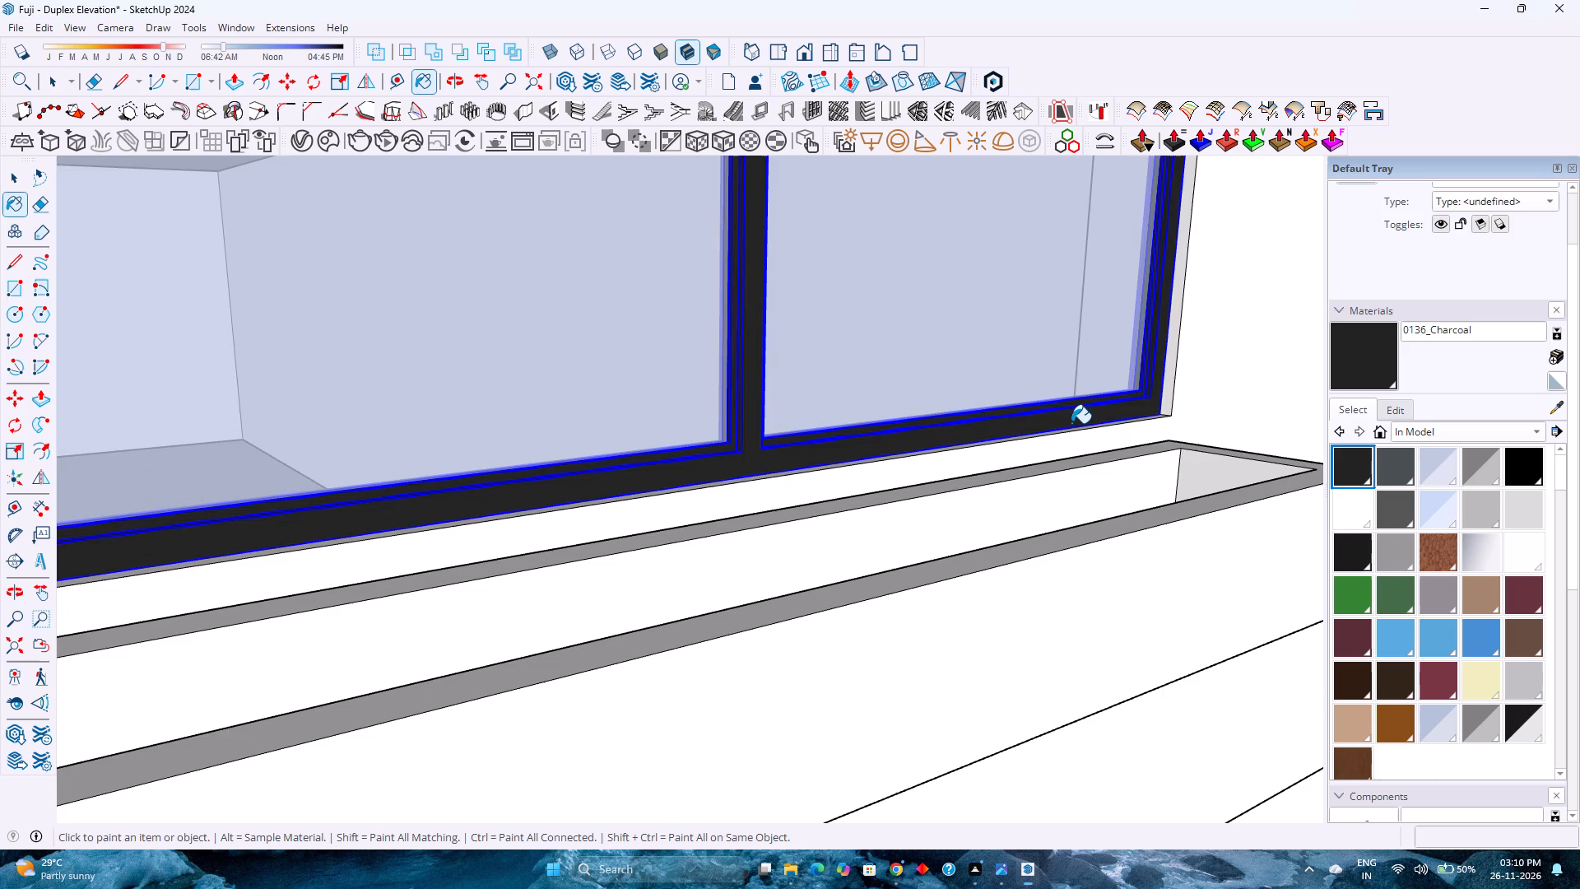
{"action": "scroll", "coordinate": [1070, 423], "scroll_direction": "down", "scroll_amount": 2}
{"action": "key", "text": "space"}
{"action": "scroll", "coordinate": [904, 454], "scroll_direction": "down", "scroll_amount": 5}
{"action": "key", "text": "Escape"}
{"action": "scroll", "coordinate": [904, 454], "scroll_direction": "down", "scroll_amount": 3}
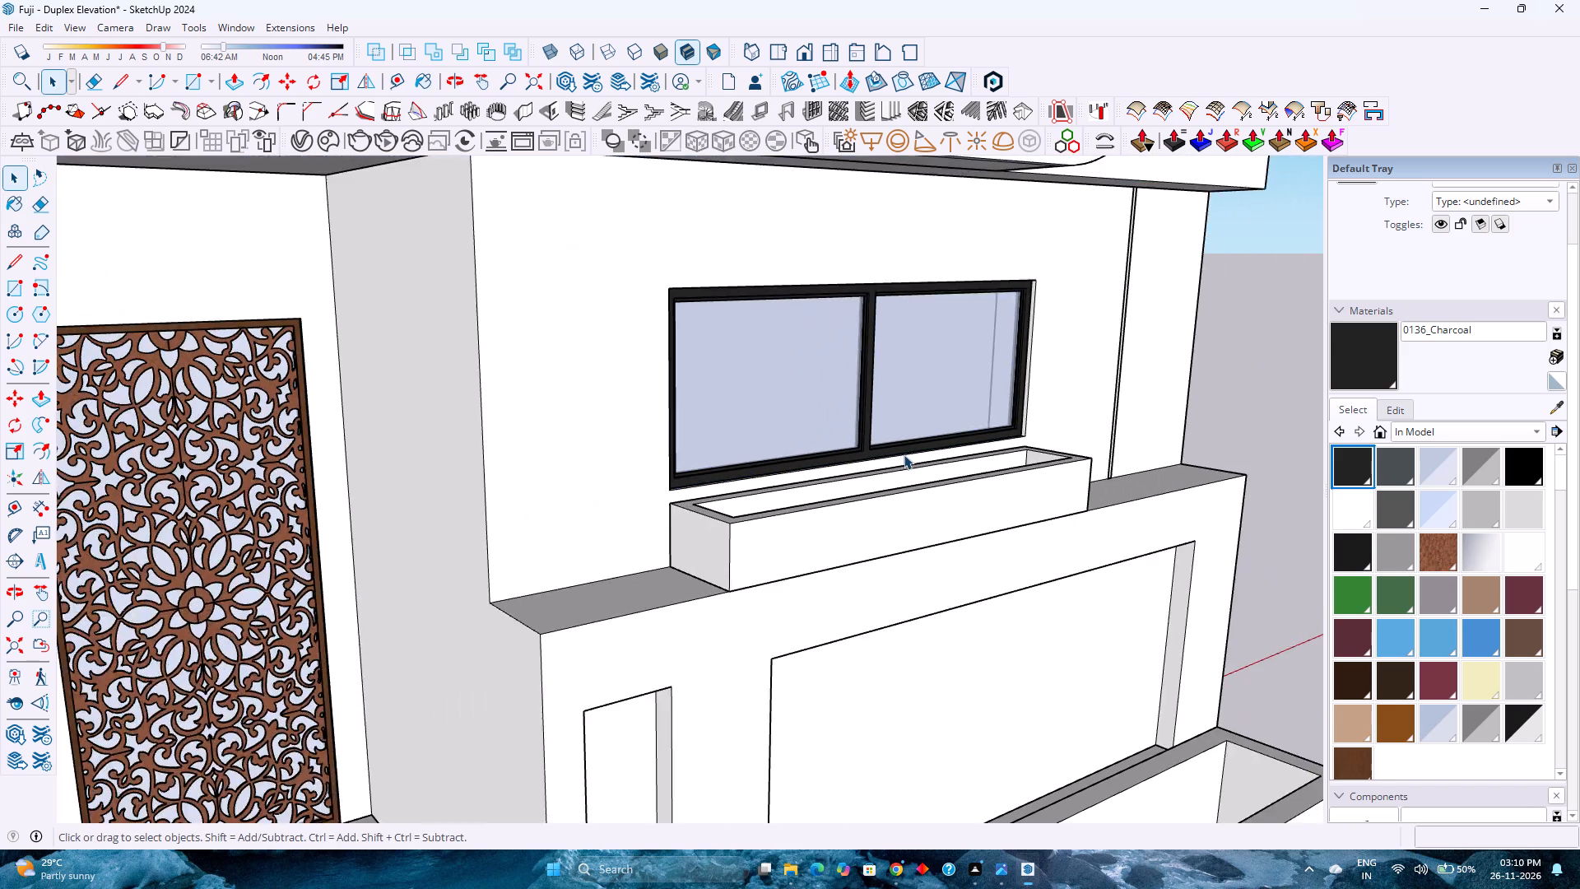
{"action": "scroll", "coordinate": [904, 454], "scroll_direction": "down", "scroll_amount": 14}
{"action": "left_click", "coordinate": [1144, 412]}
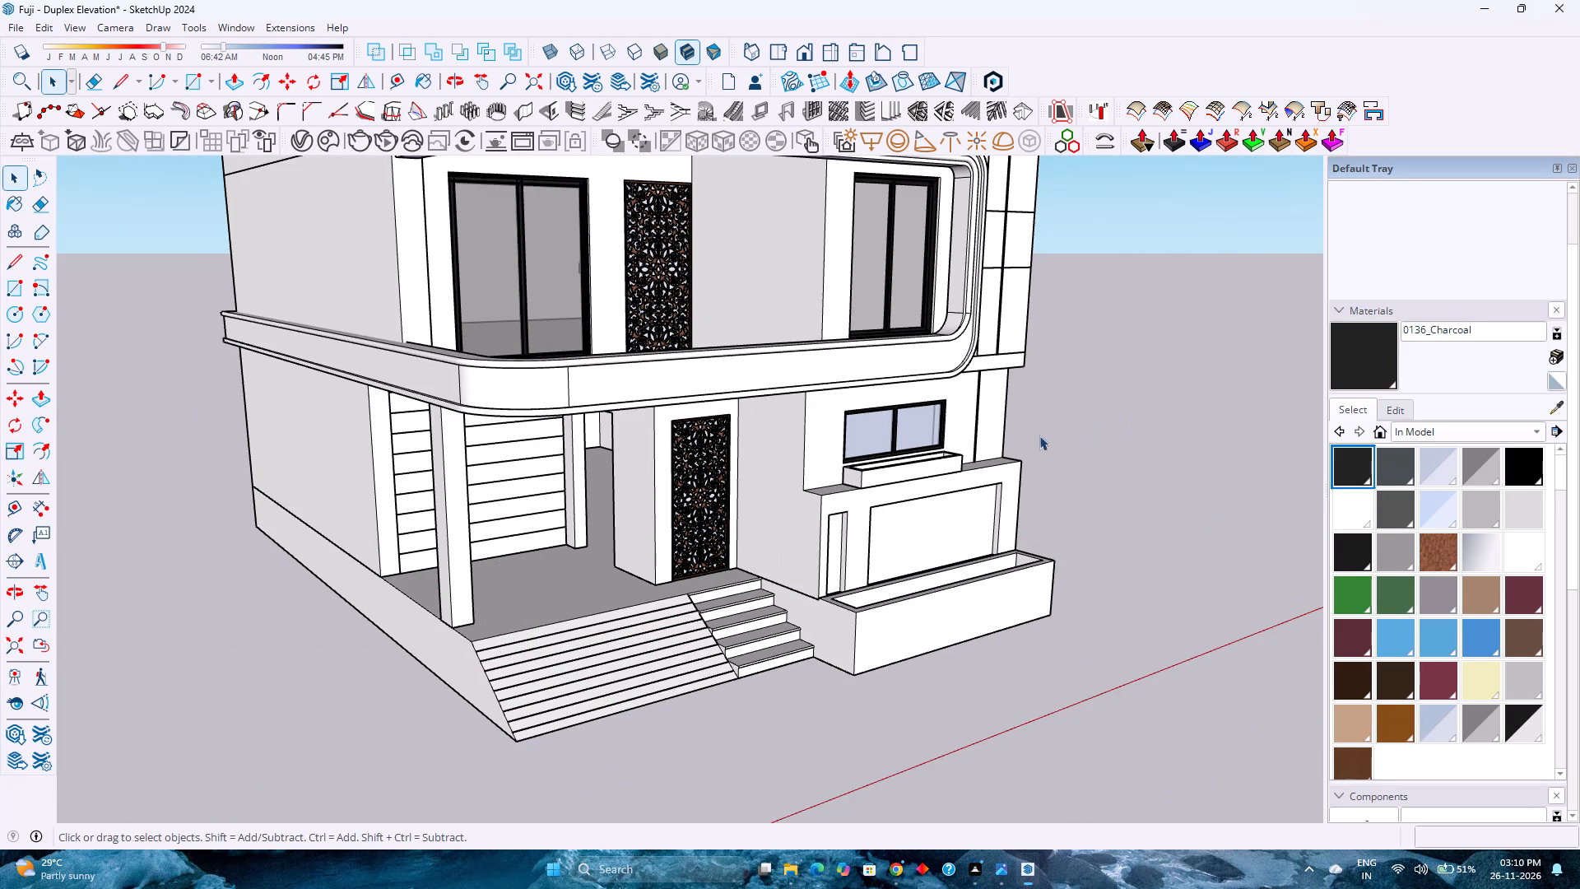
Open the ground-floor wall group for editing and select the porch wall face around the entrance doorway.
{"action": "scroll", "coordinate": [656, 503], "scroll_direction": "up", "scroll_amount": 5}
{"action": "middle_click_drag", "start_coordinate": [630, 525], "coordinate": [711, 486]}
{"action": "middle_click", "coordinate": [711, 486]}
{"action": "double_click", "coordinate": [713, 481]}
{"action": "scroll", "coordinate": [713, 481], "scroll_direction": "up", "scroll_amount": 3}
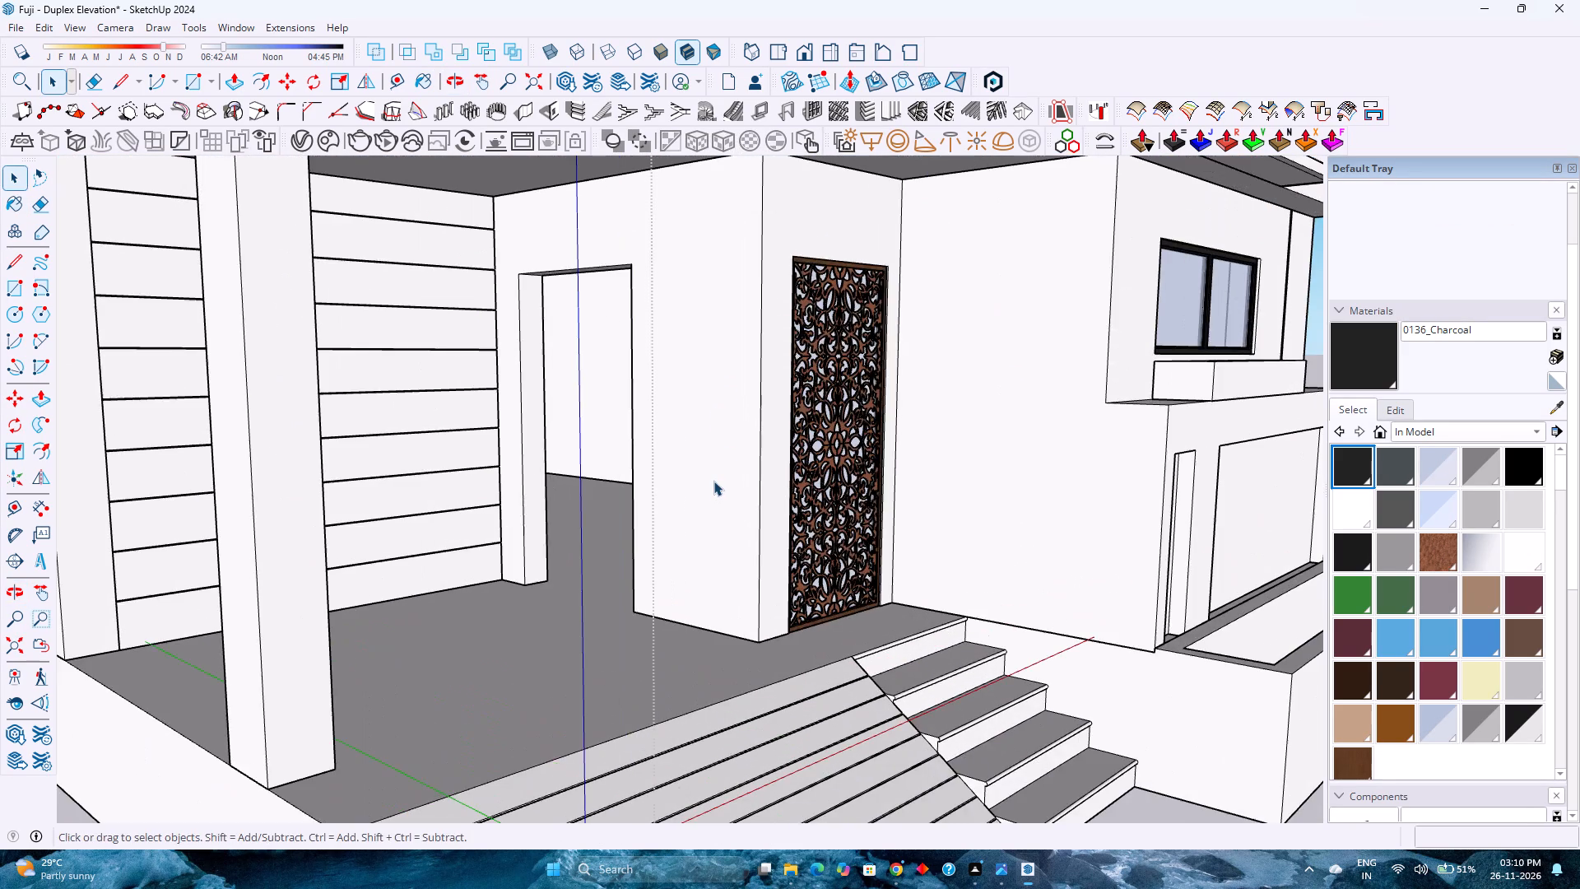
{"action": "double_click", "coordinate": [713, 481]}
{"action": "left_click", "coordinate": [703, 484]}
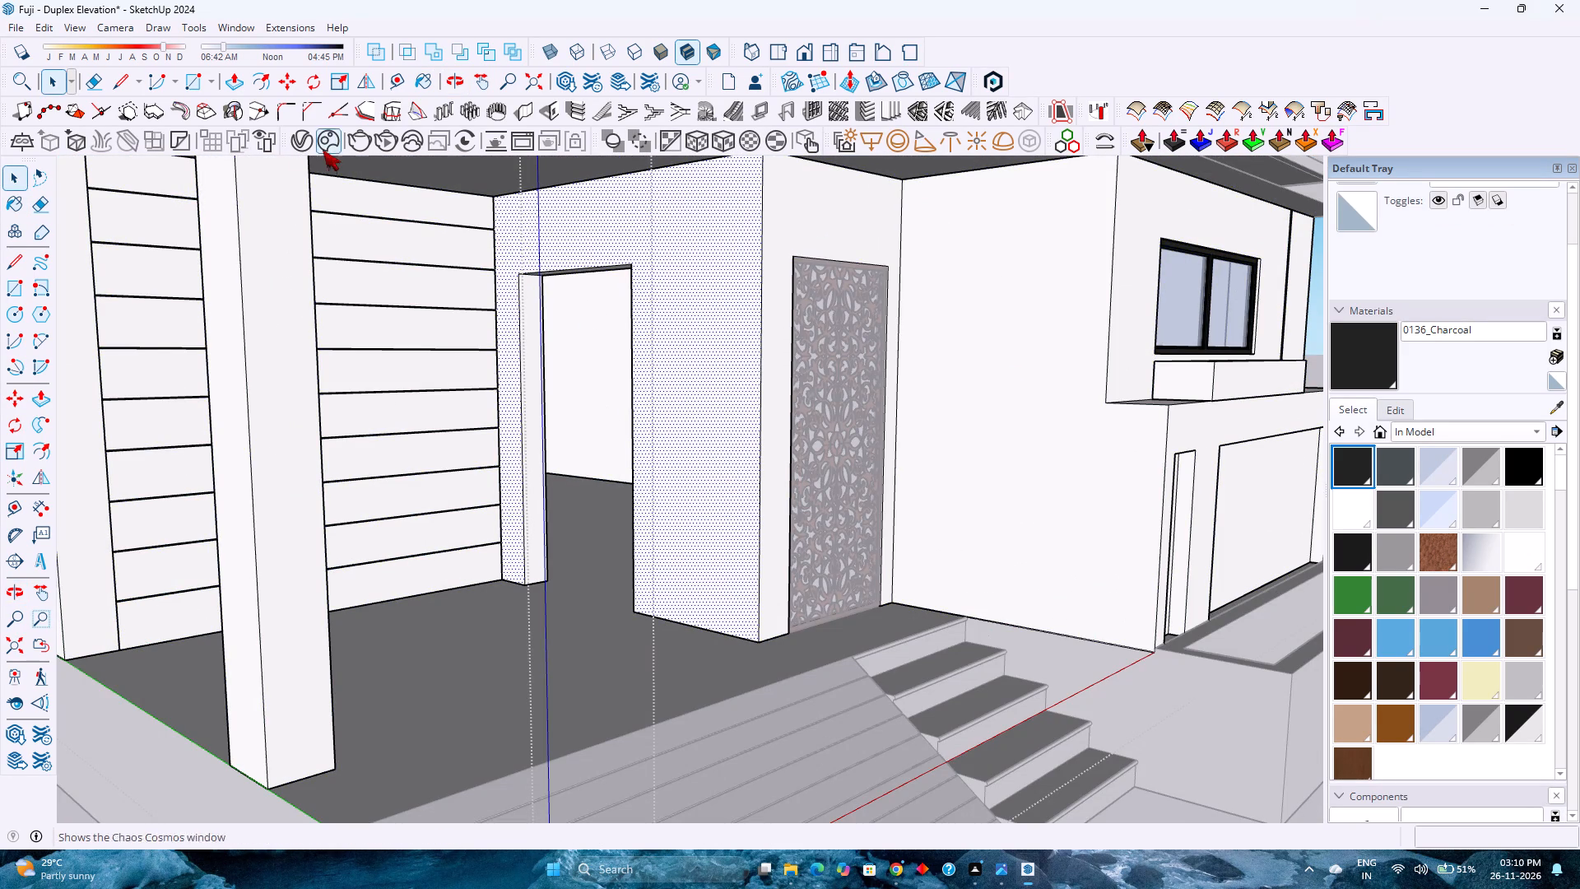
Search the 3D Warehouse for "Door" in place of the previous search term.
{"action": "left_click", "coordinate": [294, 23]}
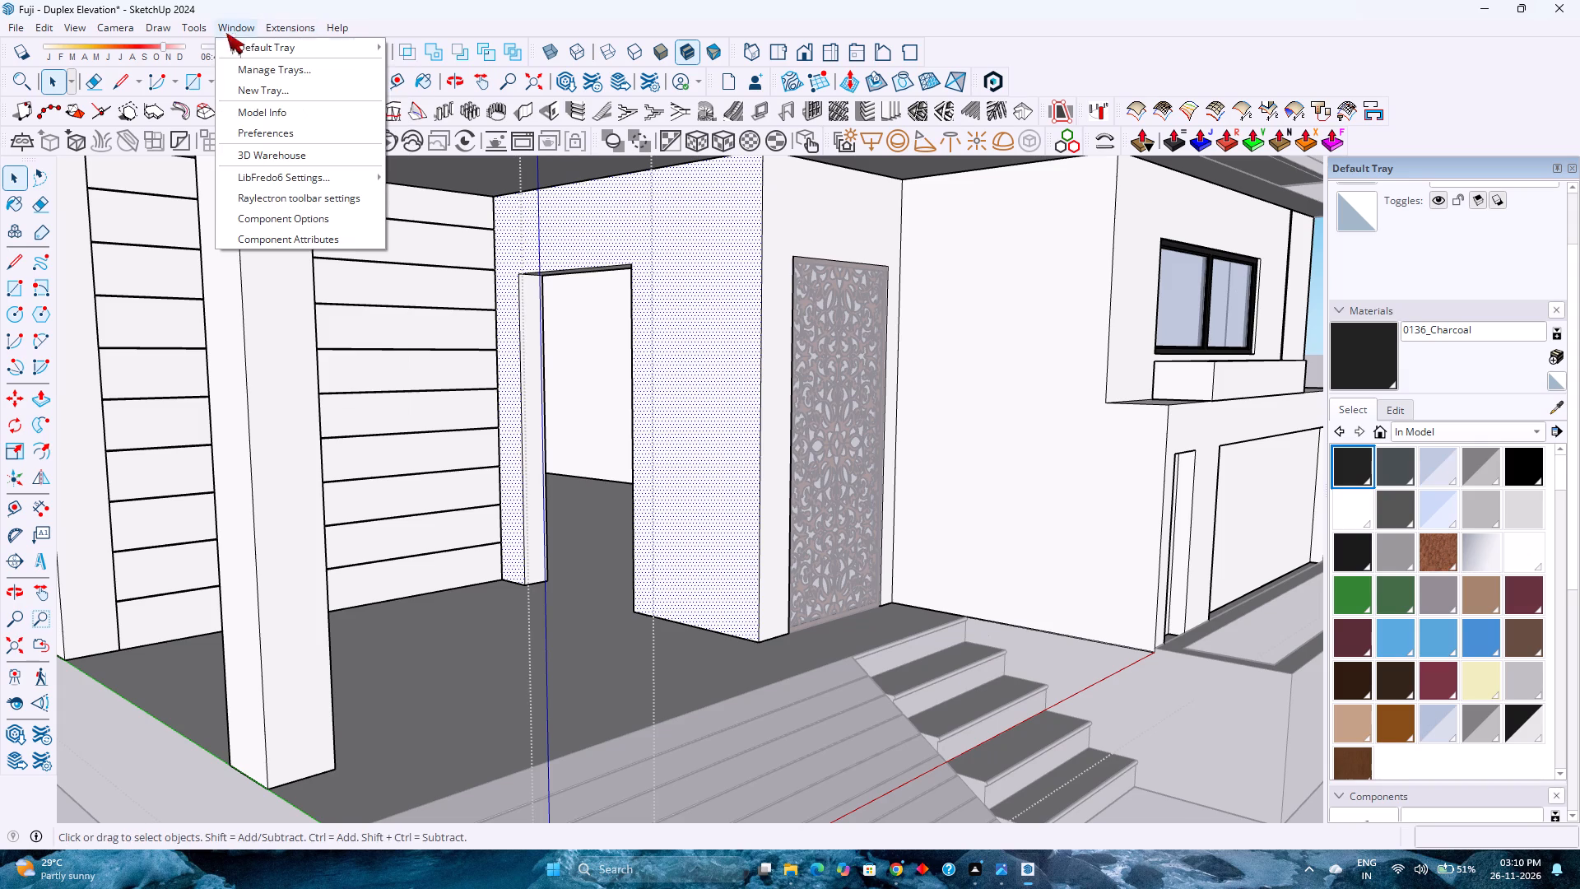
{"action": "left_click", "coordinate": [275, 153]}
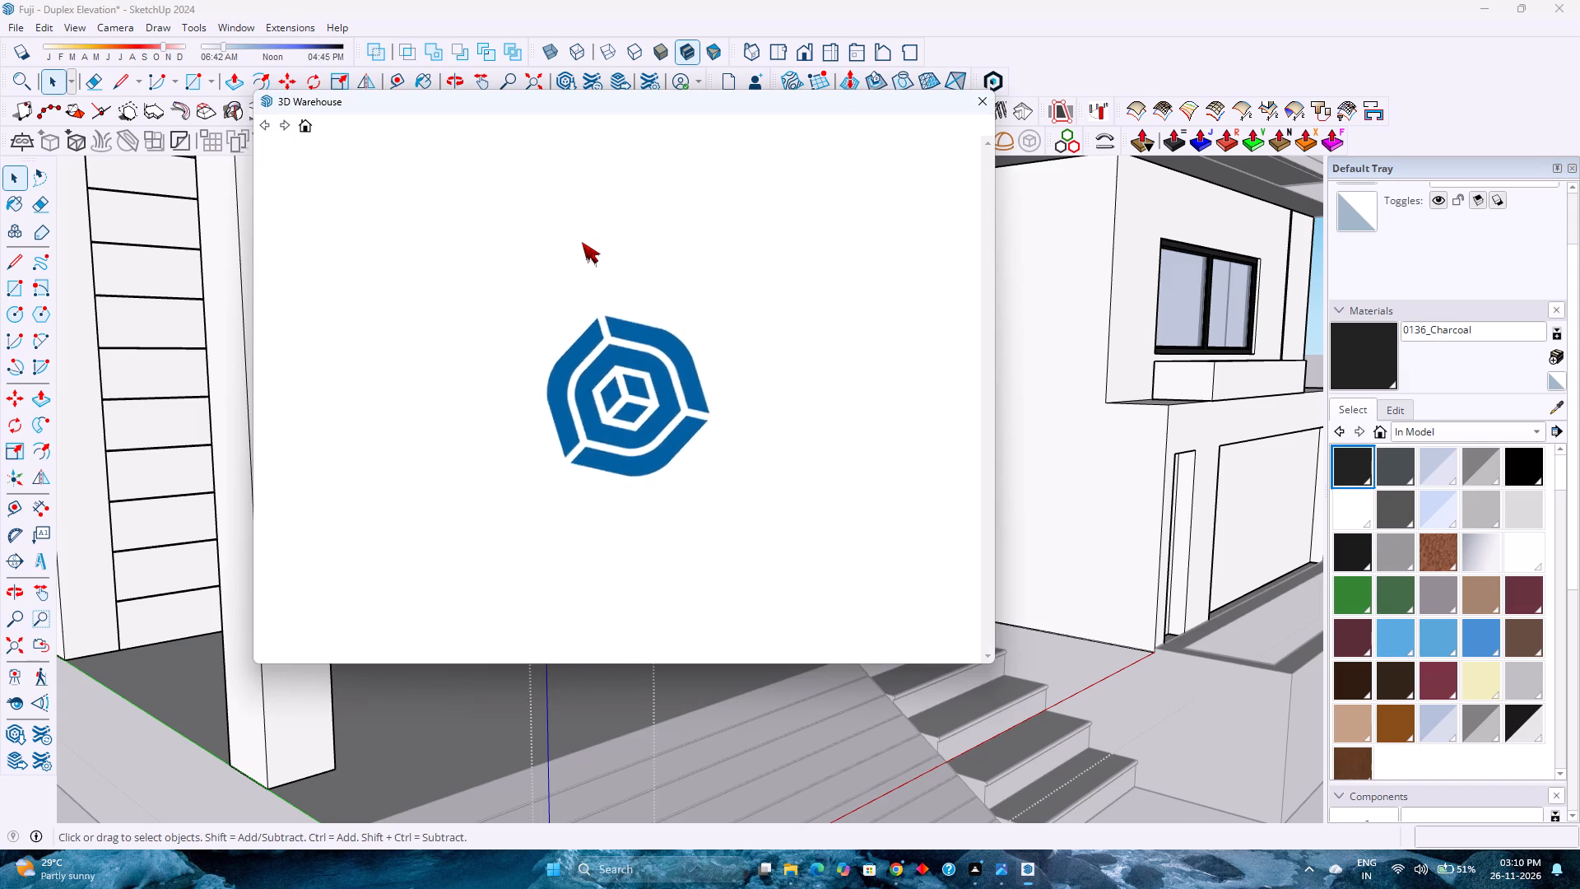
{"action": "left_click", "coordinate": [792, 160]}
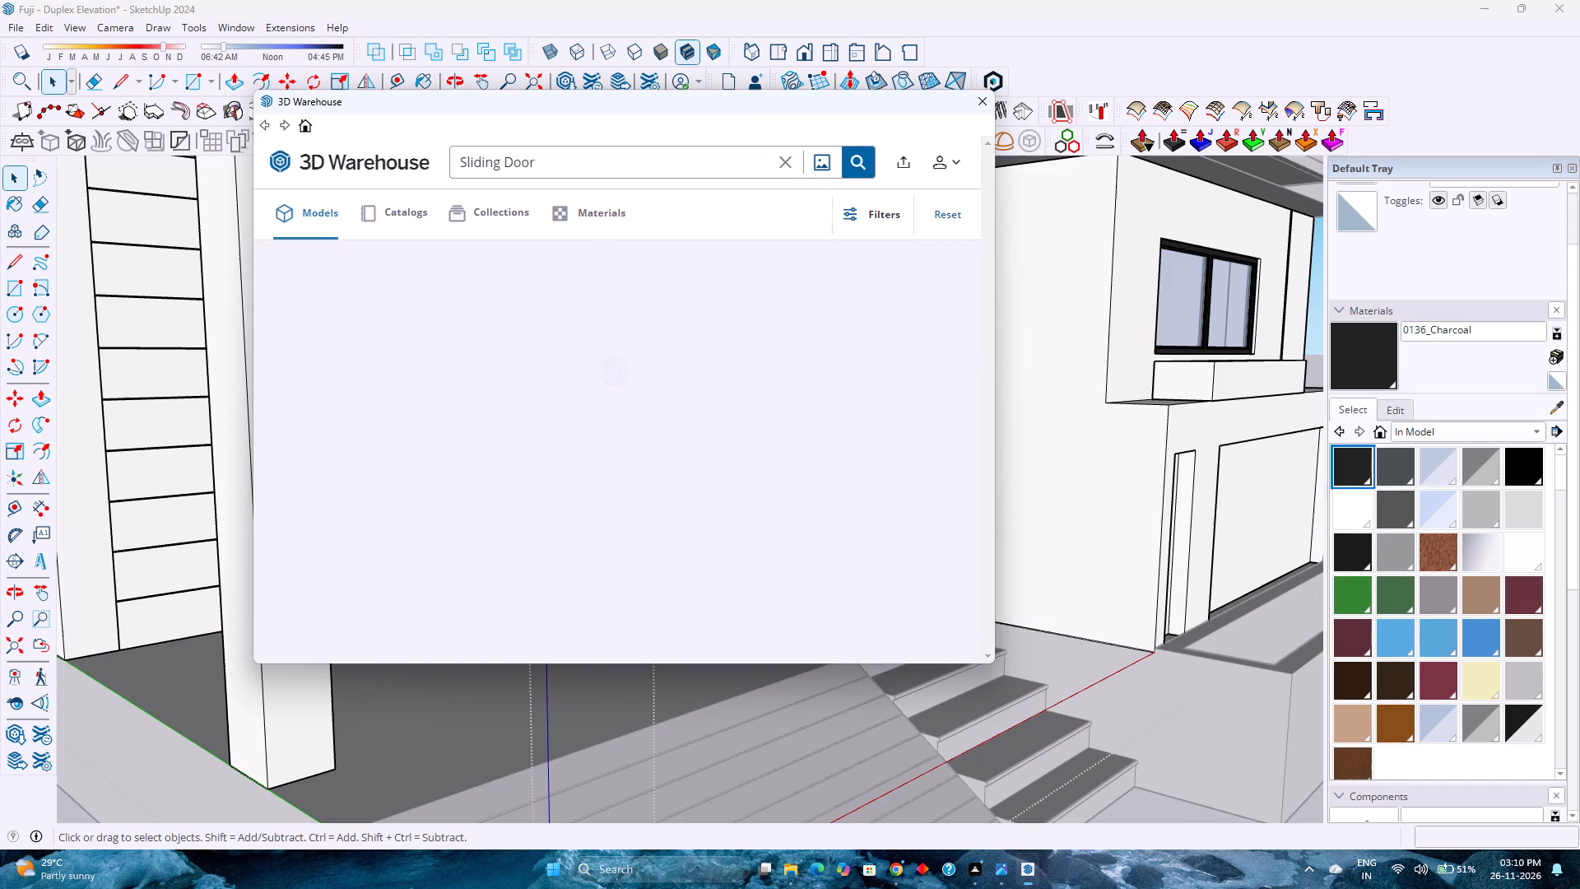
{"action": "left_click", "coordinate": [784, 164]}
{"action": "left_click", "coordinate": [739, 164]}
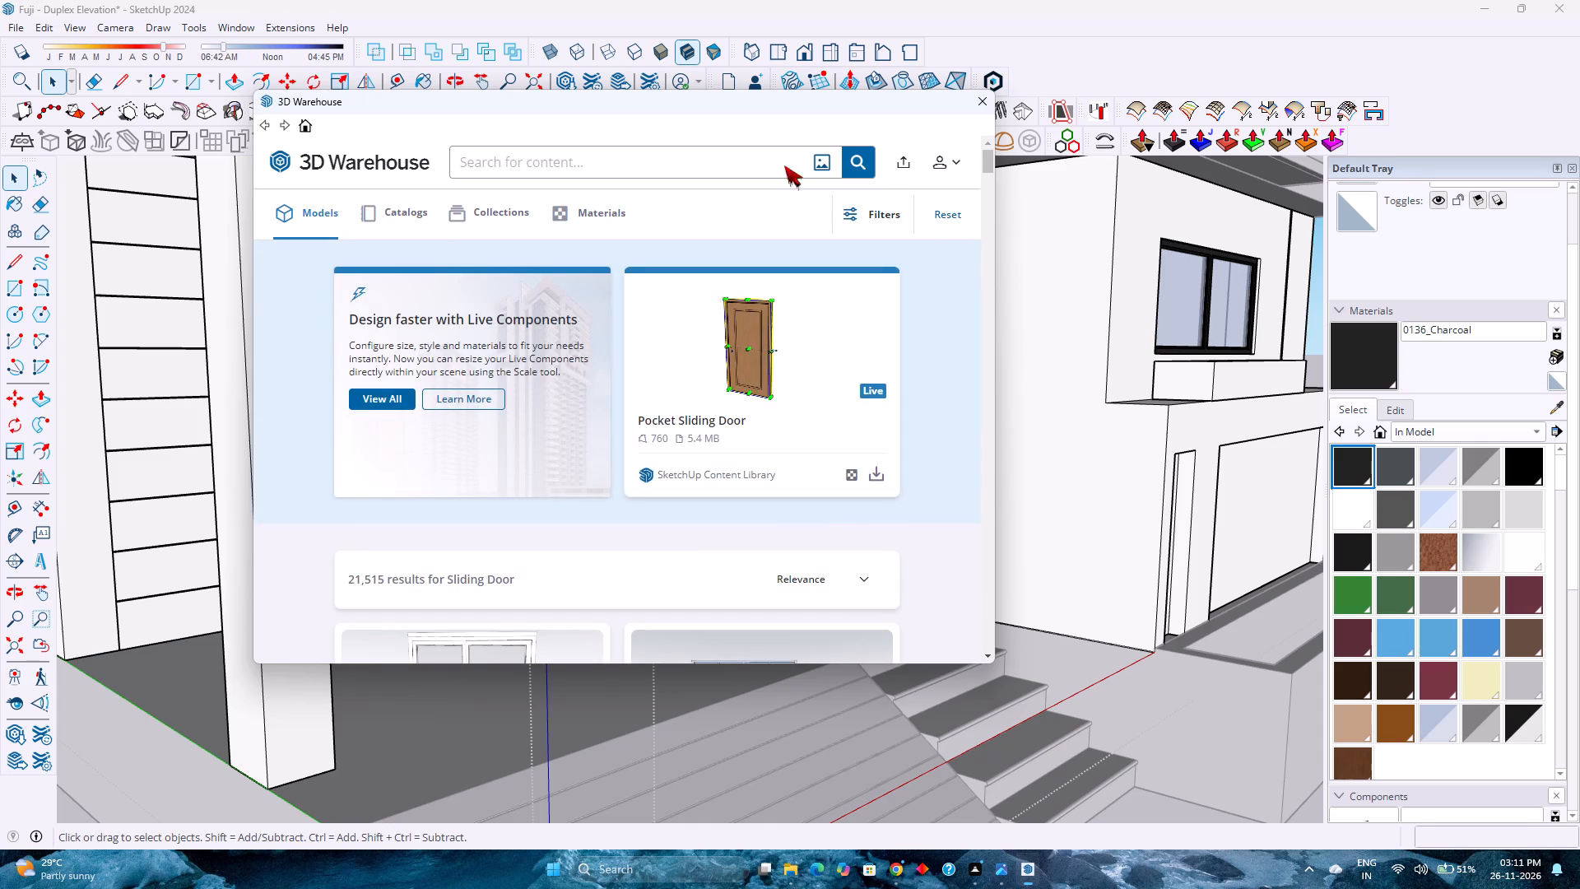
{"action": "left_click", "coordinate": [784, 165]}
{"action": "type", "text": "Door"}
{"action": "key", "text": "Return"}
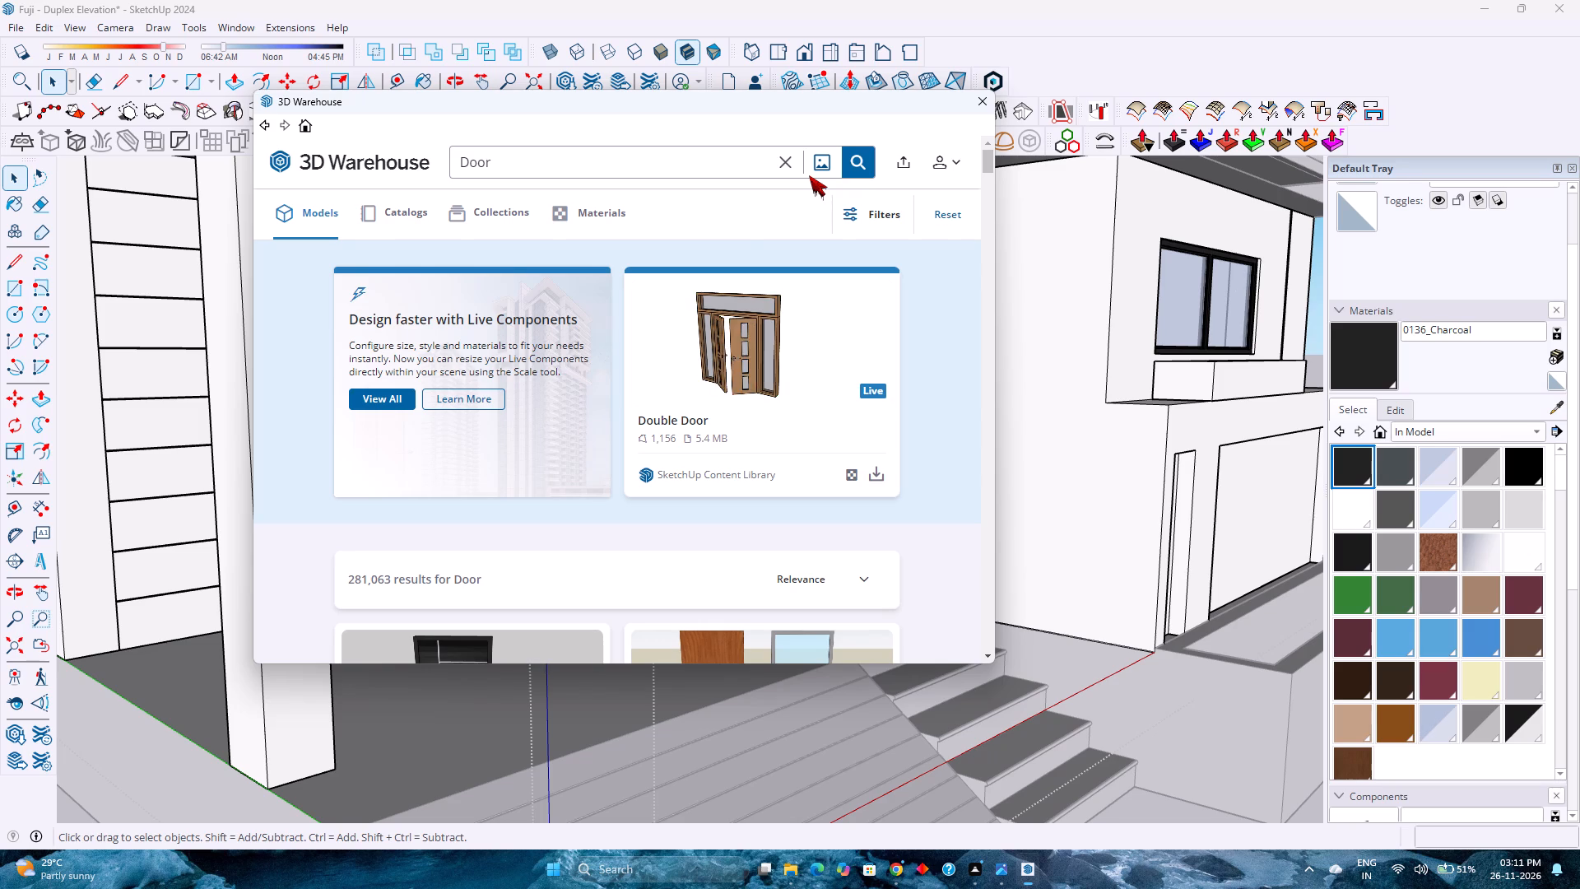
Browse the 3D Warehouse results for "Door" to find a suitable door model for the porch entrance.
{"action": "scroll", "coordinate": [533, 747], "scroll_direction": "down", "scroll_amount": 3}
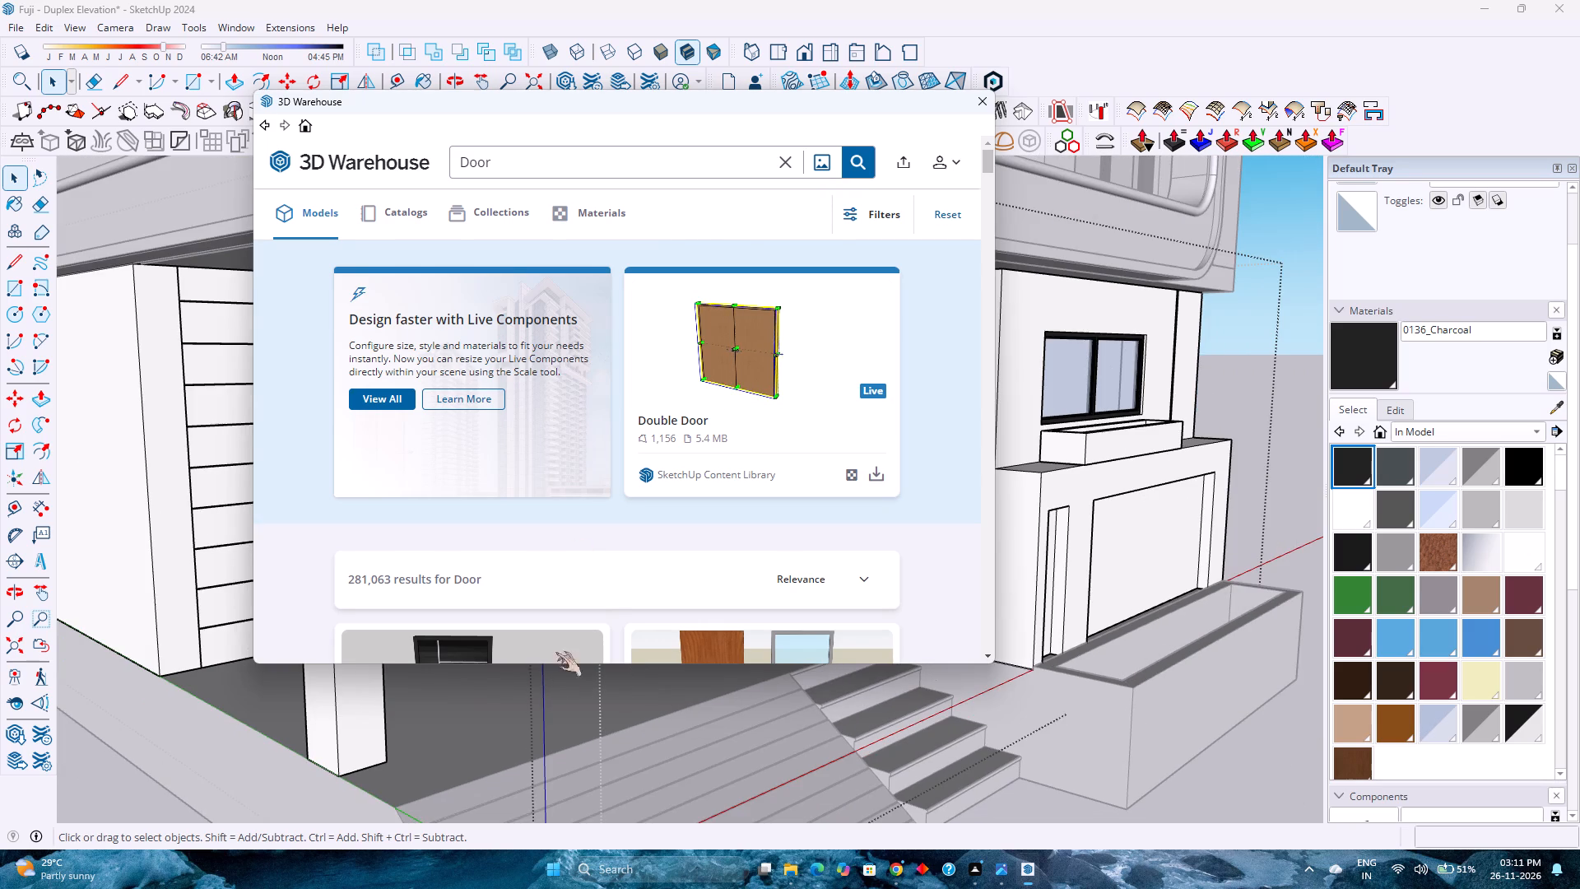
{"action": "scroll", "coordinate": [655, 243], "scroll_direction": "down", "scroll_amount": 1}
{"action": "scroll", "coordinate": [622, 392], "scroll_direction": "down", "scroll_amount": 4}
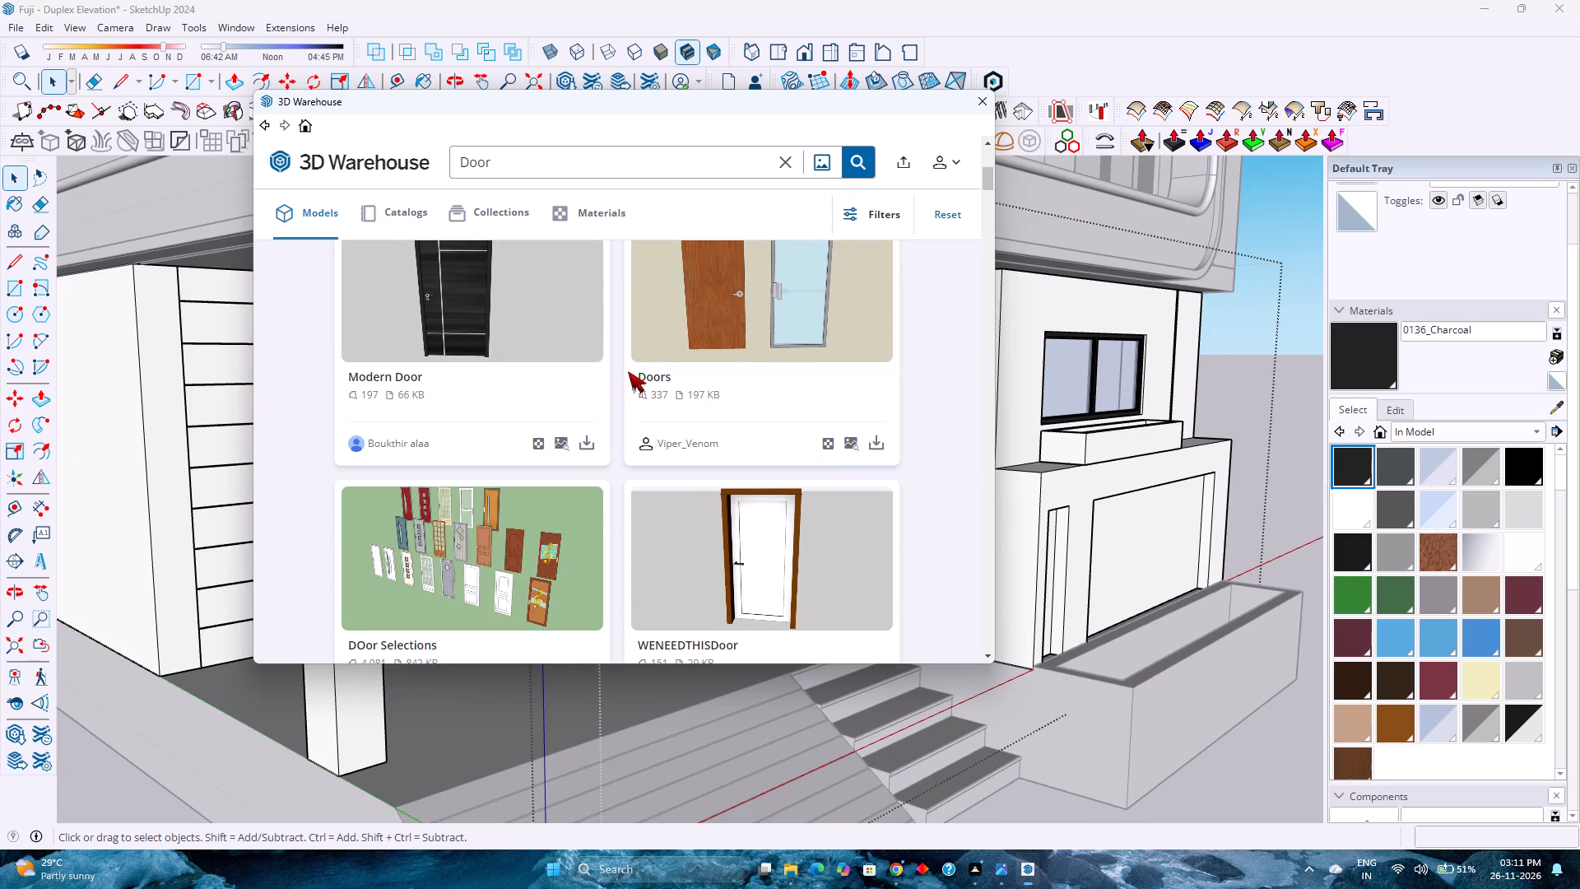
{"action": "scroll", "coordinate": [628, 370], "scroll_direction": "down", "scroll_amount": 6}
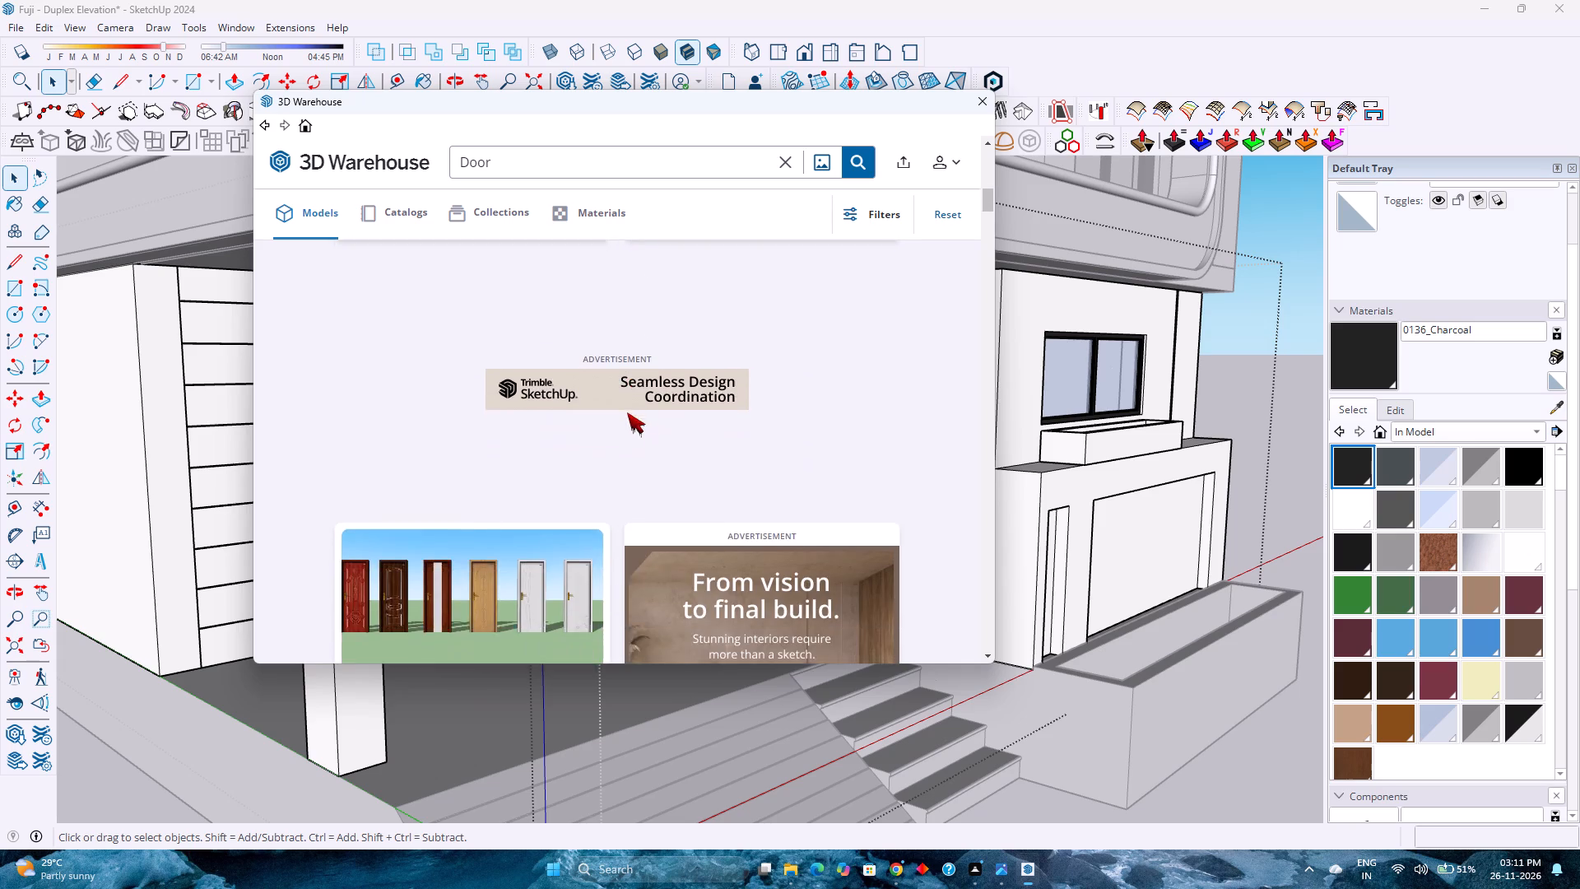
{"action": "scroll", "coordinate": [627, 413], "scroll_direction": "up", "scroll_amount": 2}
{"action": "scroll", "coordinate": [627, 414], "scroll_direction": "down", "scroll_amount": 11}
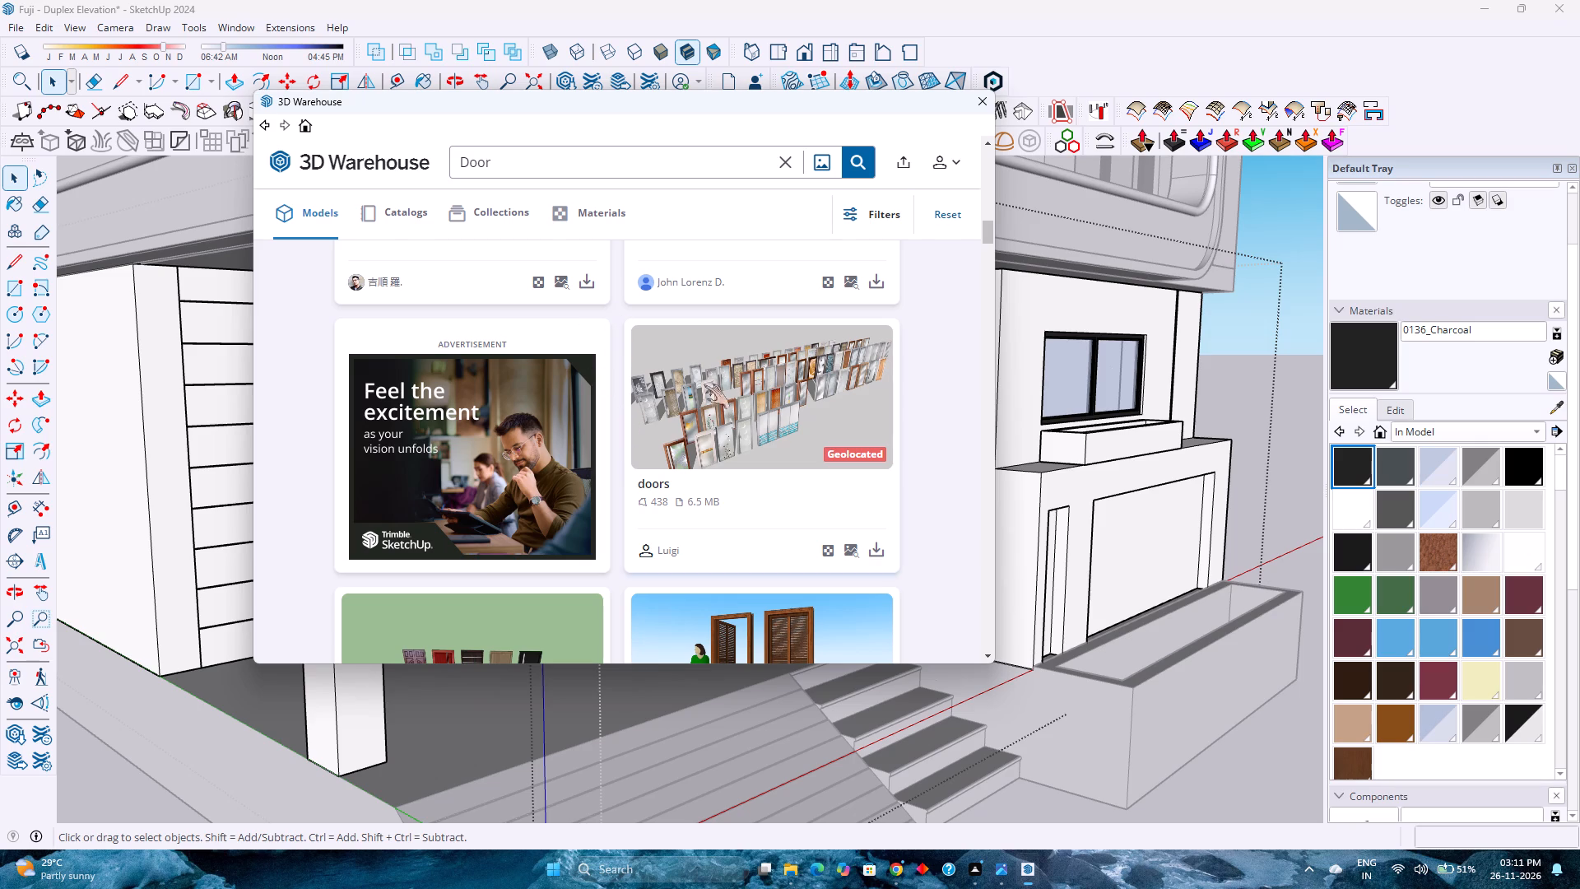
{"action": "scroll", "coordinate": [595, 508], "scroll_direction": "down", "scroll_amount": 3}
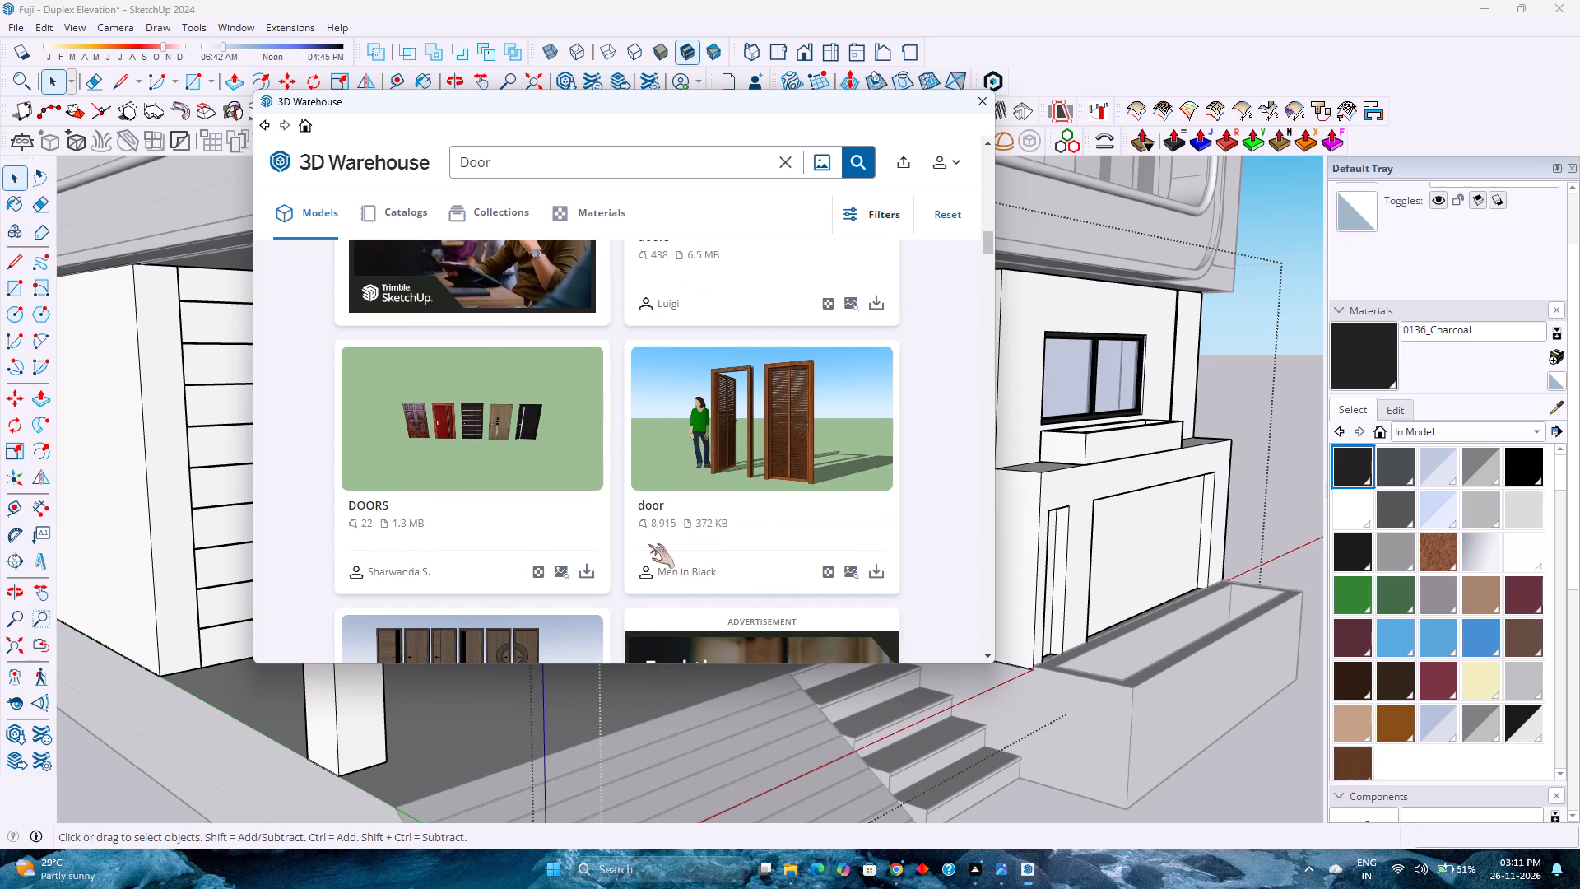
{"action": "scroll", "coordinate": [644, 547], "scroll_direction": "down", "scroll_amount": 8}
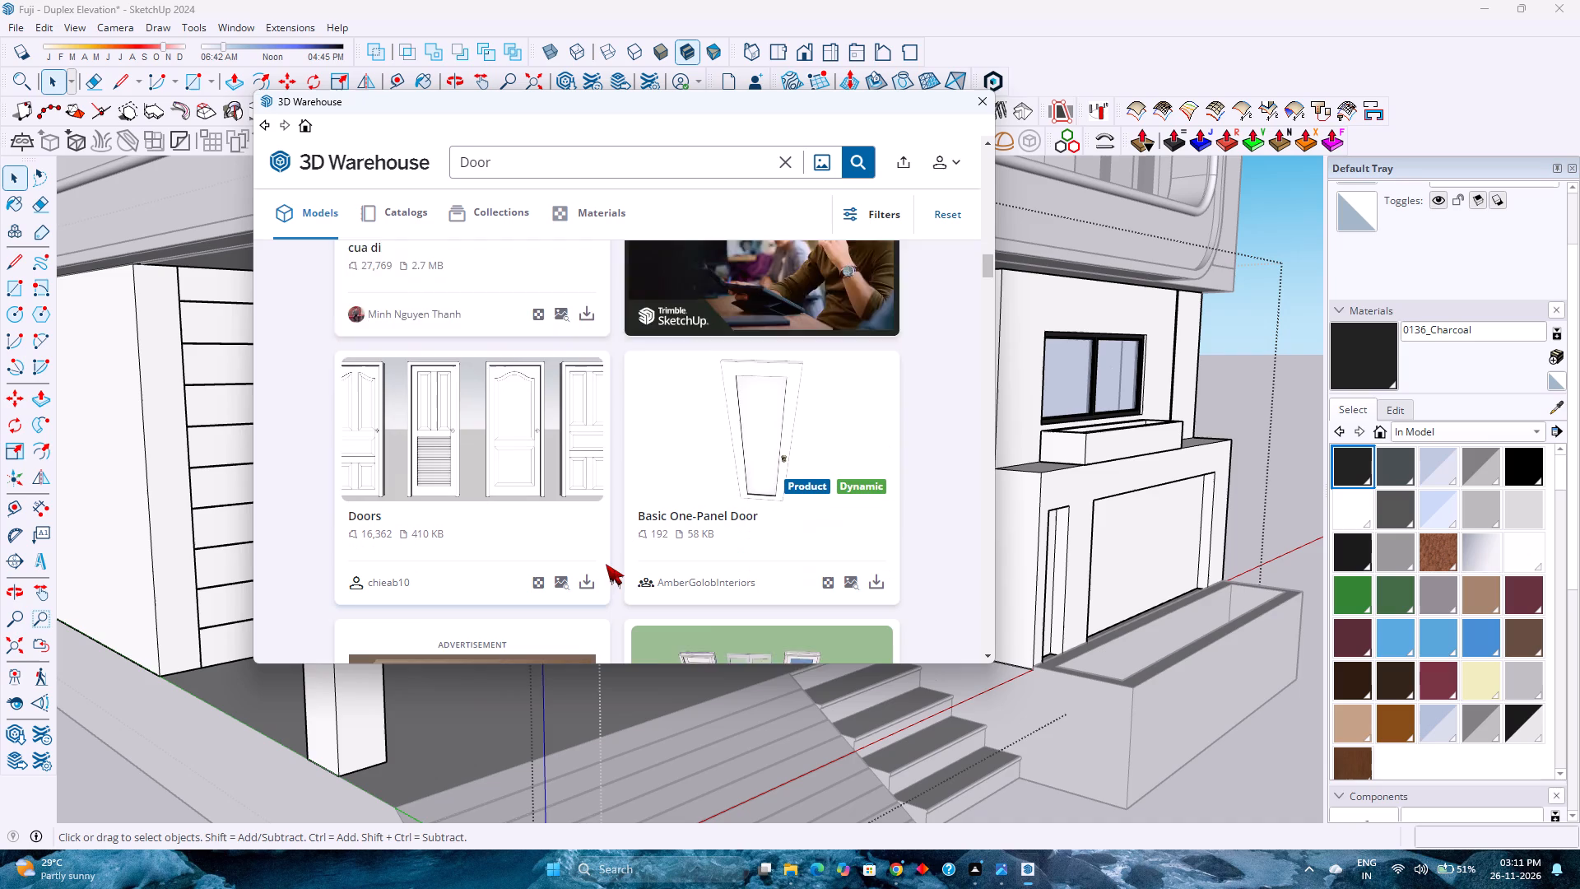
{"action": "scroll", "coordinate": [677, 495], "scroll_direction": "down", "scroll_amount": 5}
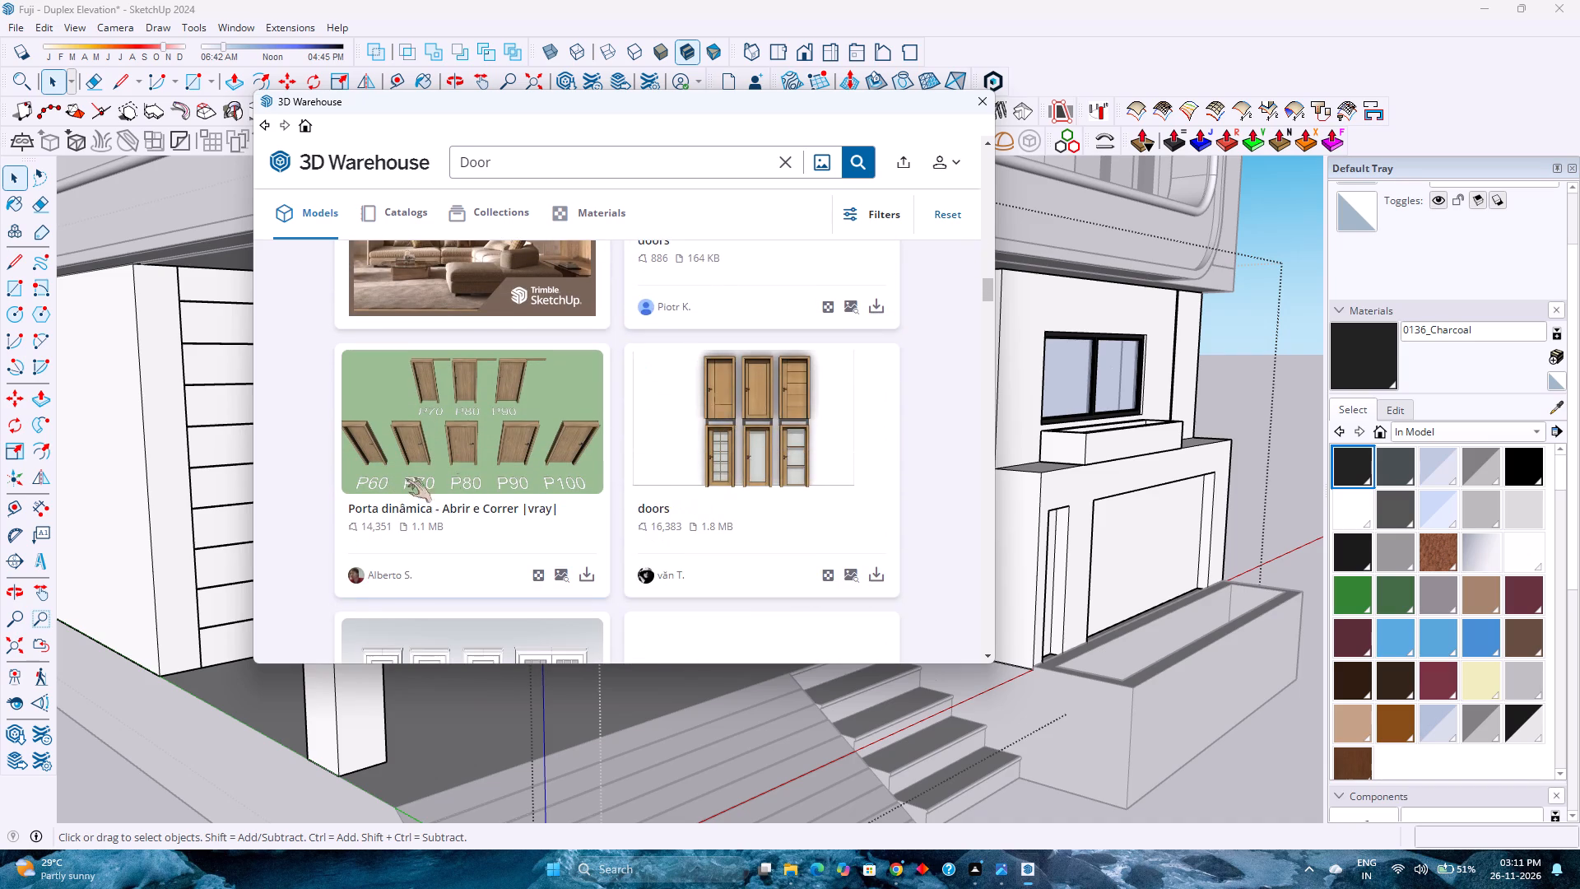
{"action": "scroll", "coordinate": [695, 462], "scroll_direction": "down", "scroll_amount": 7}
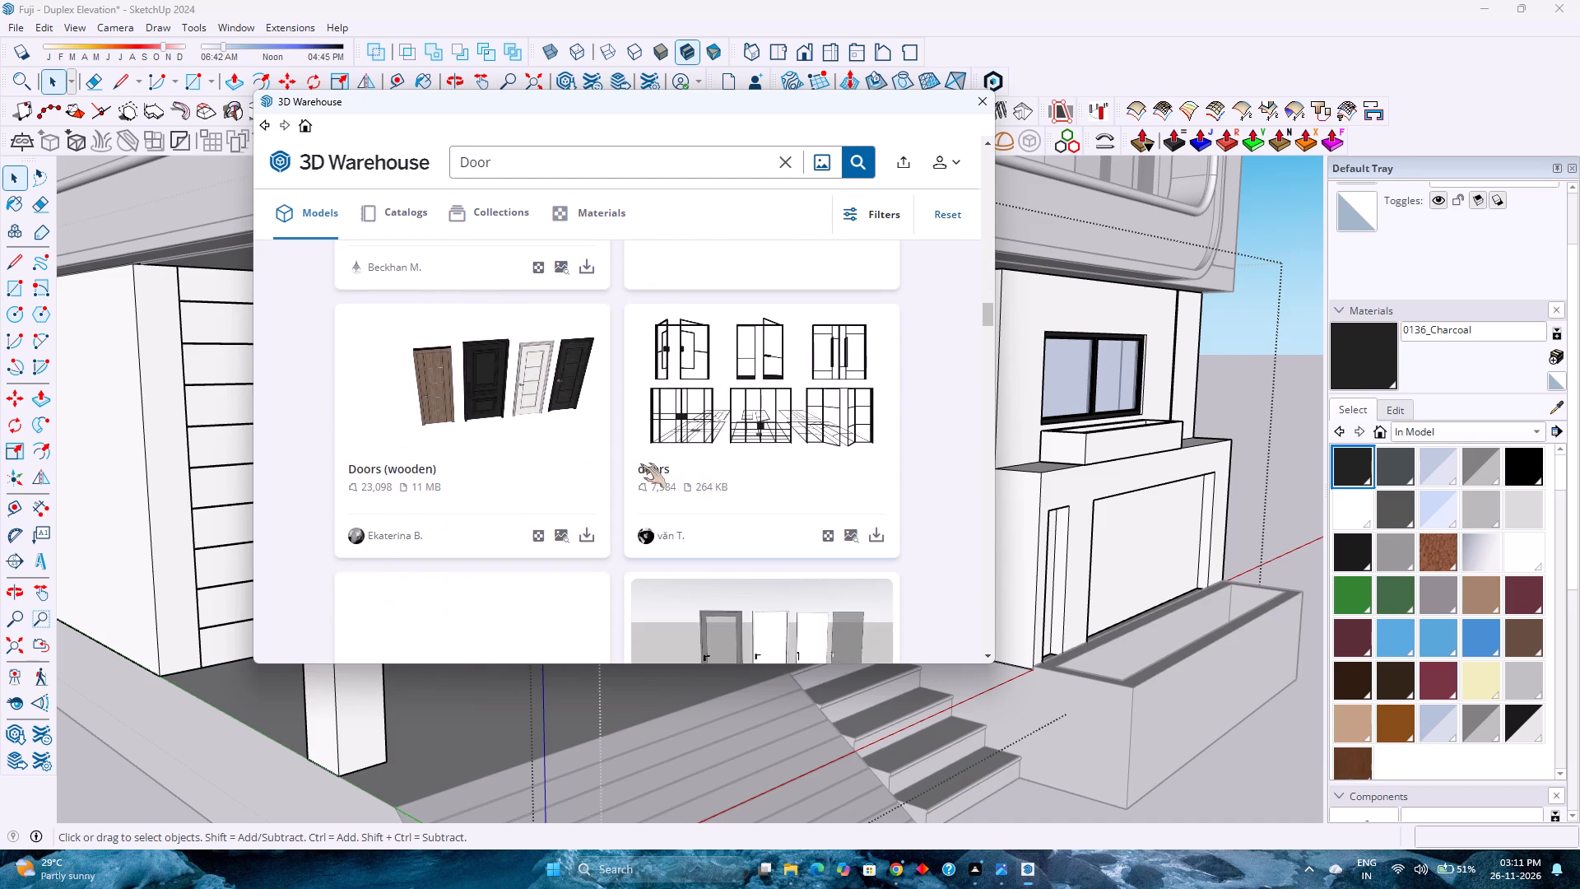
{"action": "scroll", "coordinate": [640, 463], "scroll_direction": "down", "scroll_amount": 11}
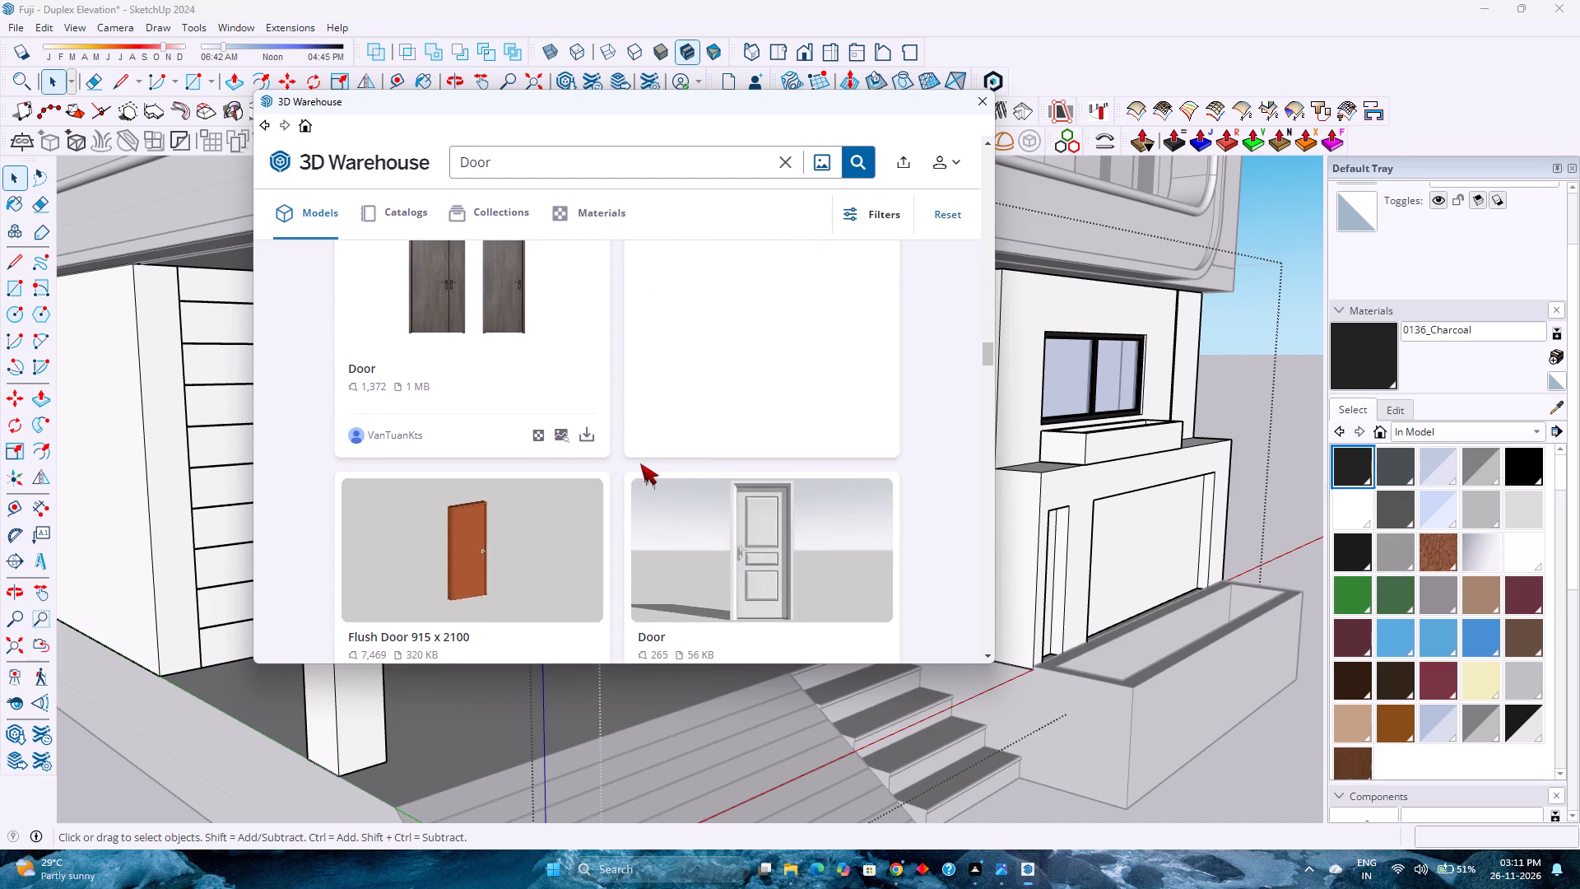
{"action": "scroll", "coordinate": [640, 463], "scroll_direction": "down", "scroll_amount": 12}
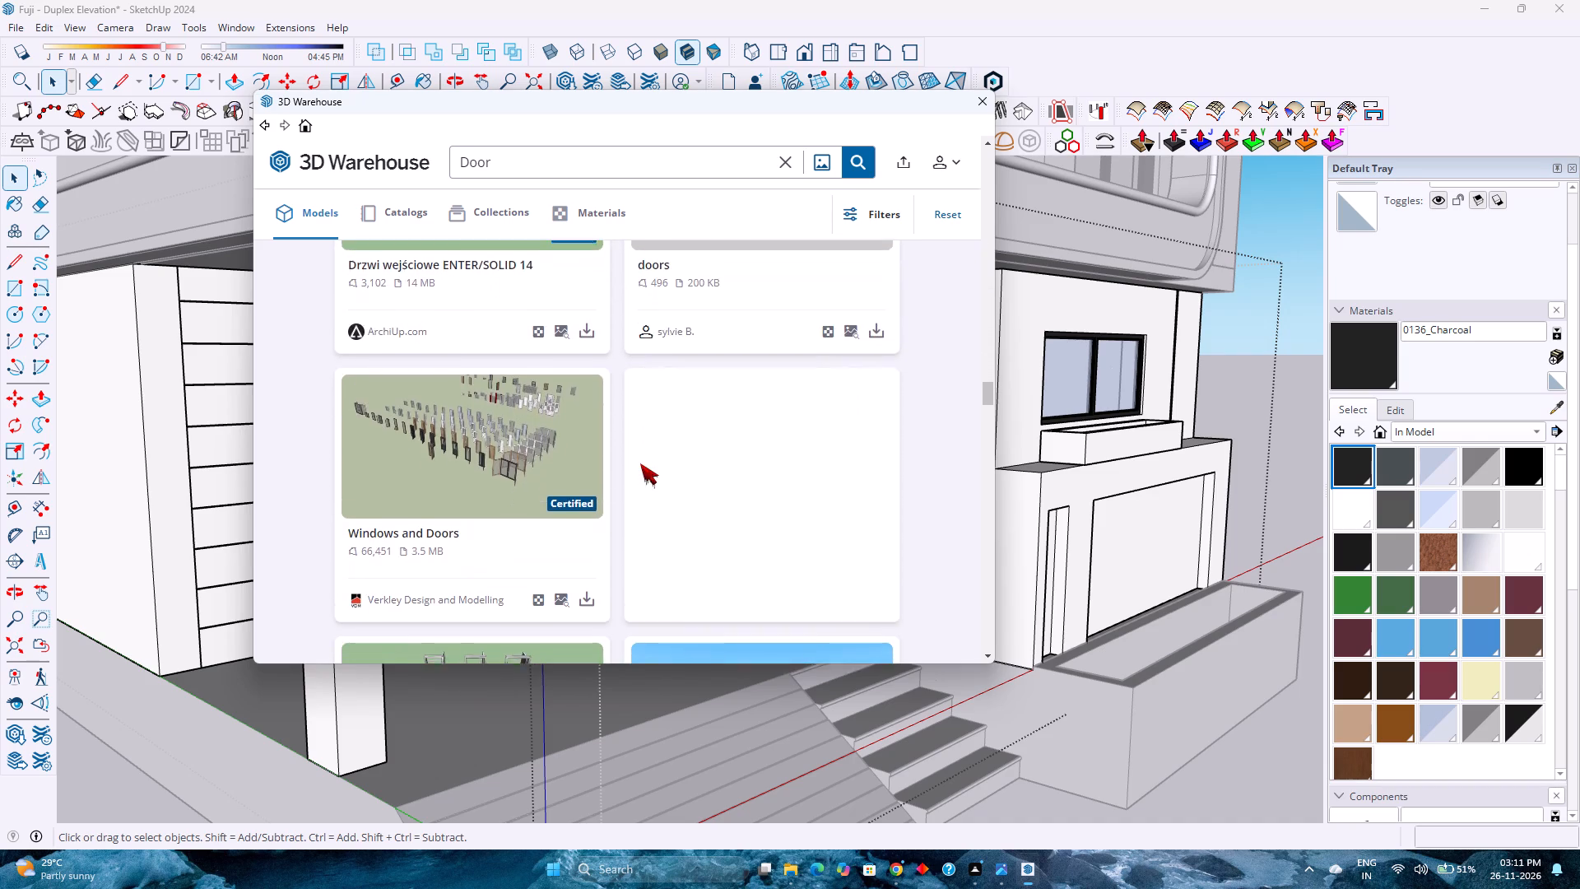
{"action": "scroll", "coordinate": [640, 463], "scroll_direction": "down", "scroll_amount": 9}
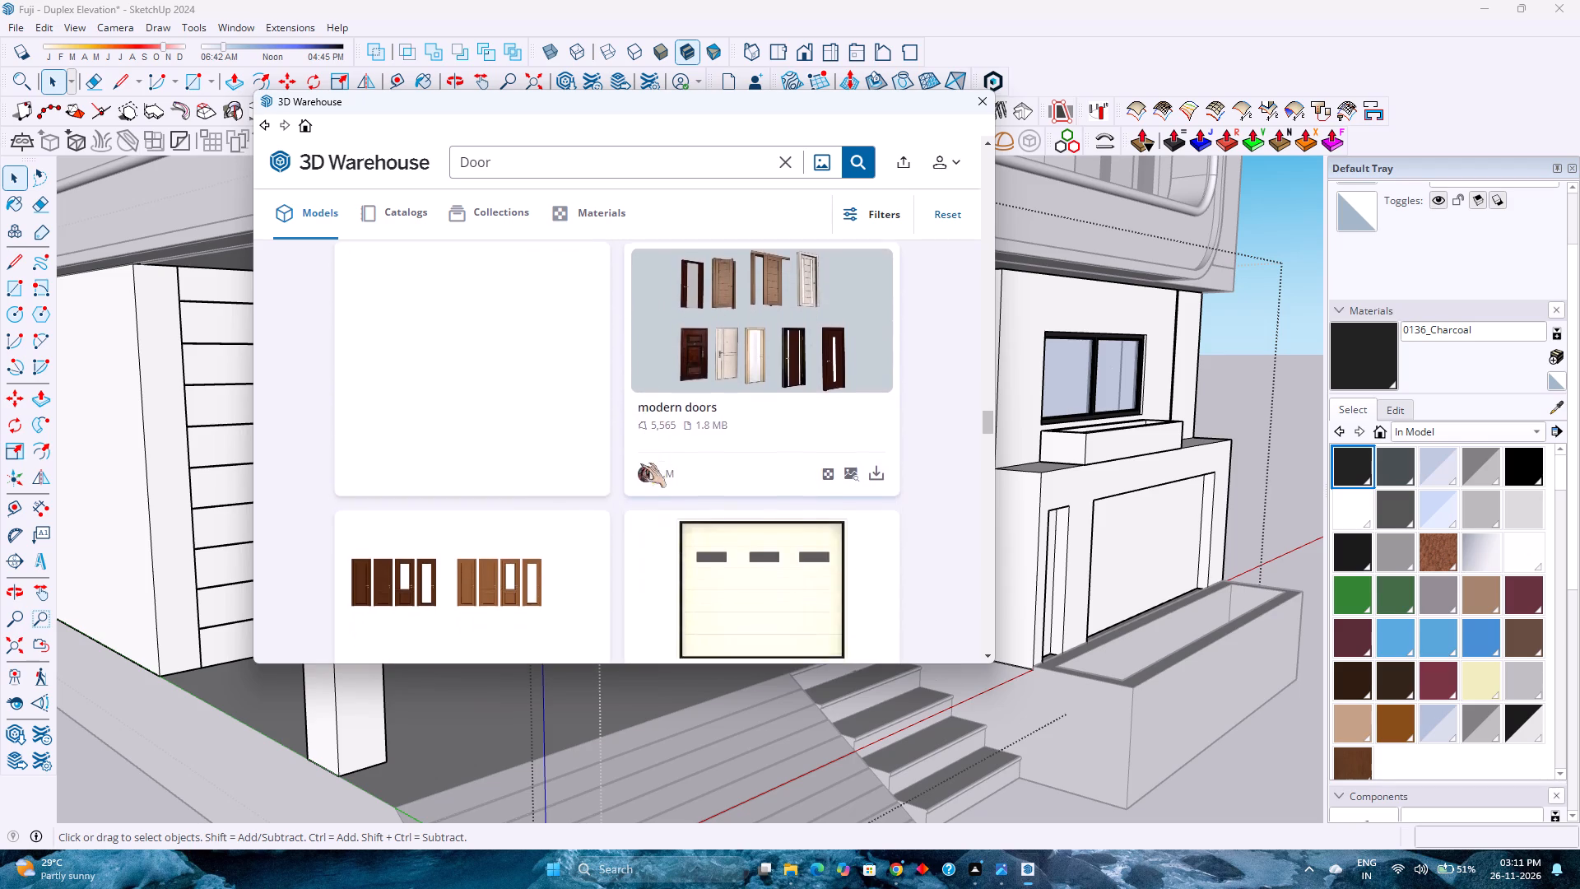
{"action": "scroll", "coordinate": [640, 463], "scroll_direction": "down", "scroll_amount": 8}
{"action": "scroll", "coordinate": [638, 464], "scroll_direction": "up", "scroll_amount": 1}
{"action": "scroll", "coordinate": [638, 464], "scroll_direction": "down", "scroll_amount": 3}
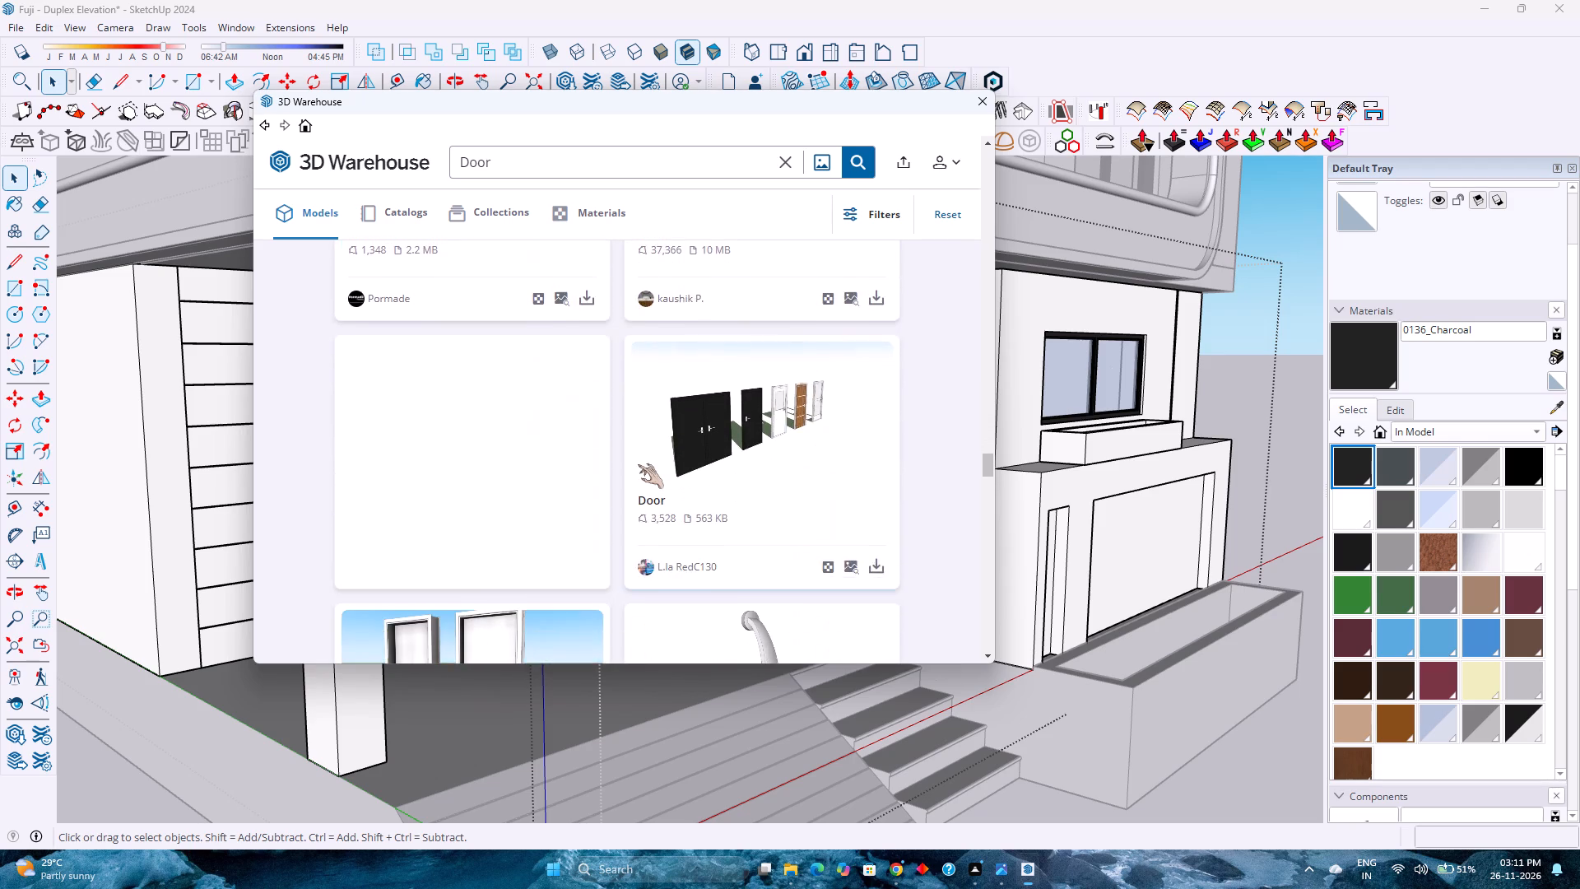
{"action": "scroll", "coordinate": [638, 464], "scroll_direction": "down", "scroll_amount": 9}
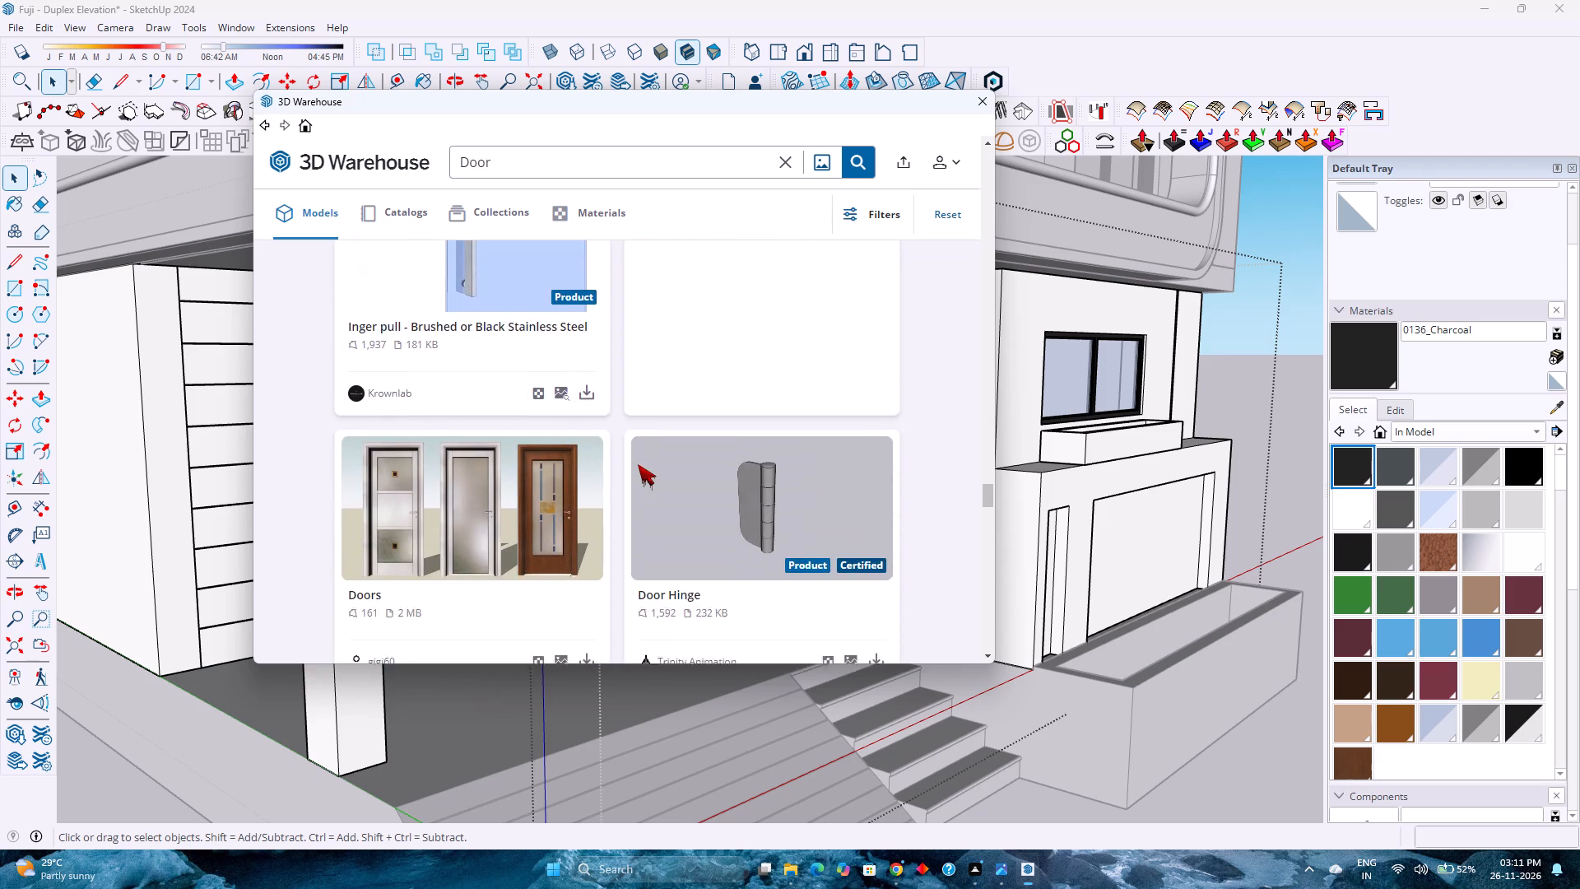
{"action": "scroll", "coordinate": [638, 464], "scroll_direction": "down", "scroll_amount": 5}
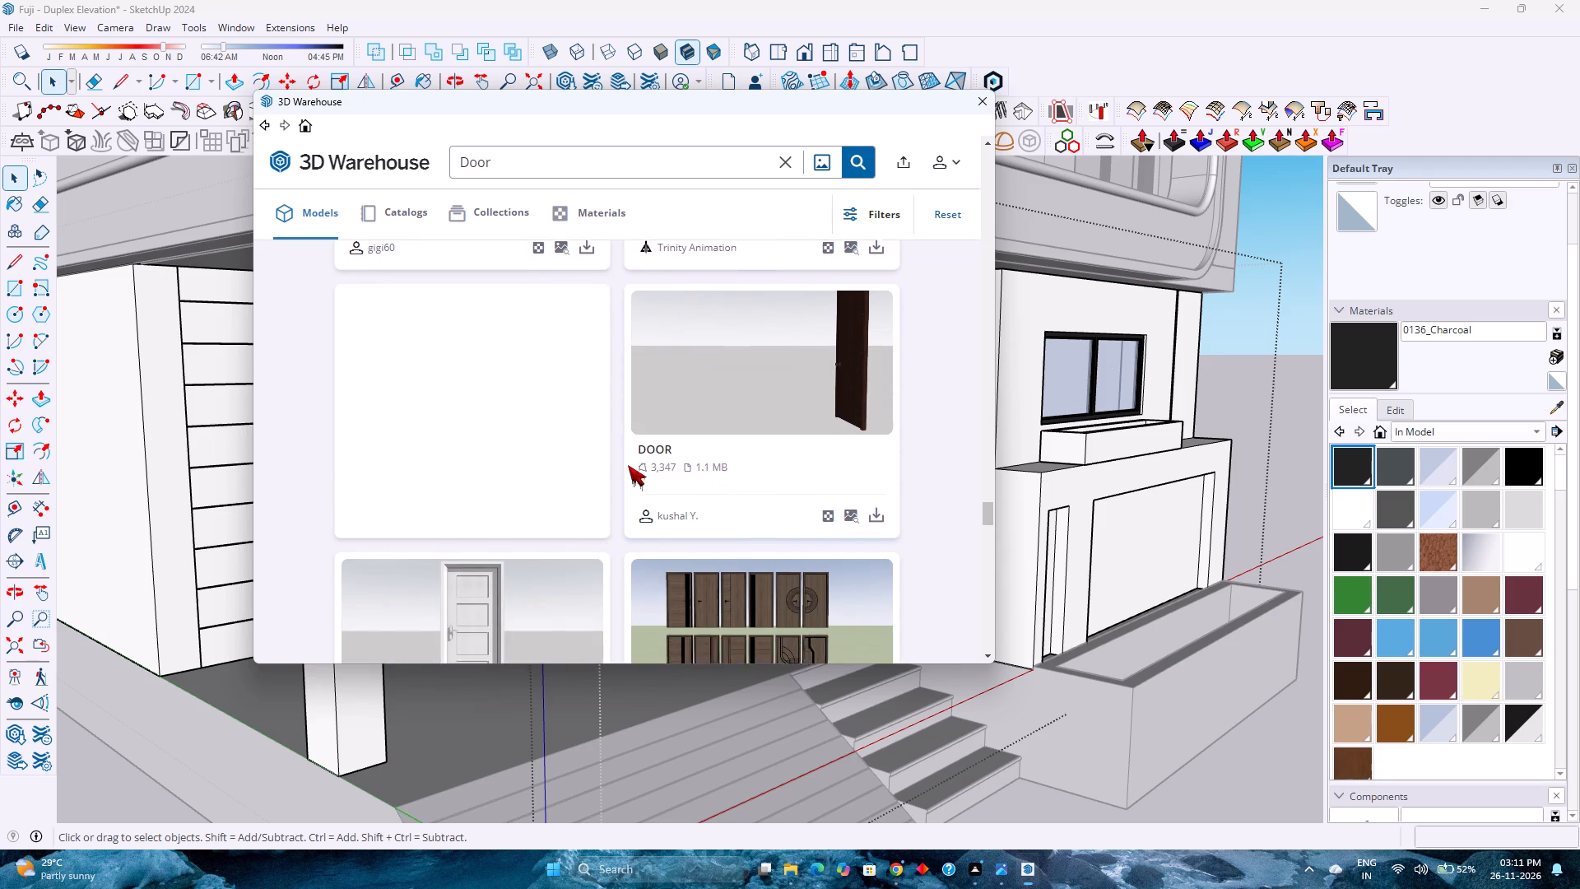
{"action": "scroll", "coordinate": [628, 465], "scroll_direction": "down", "scroll_amount": 10}
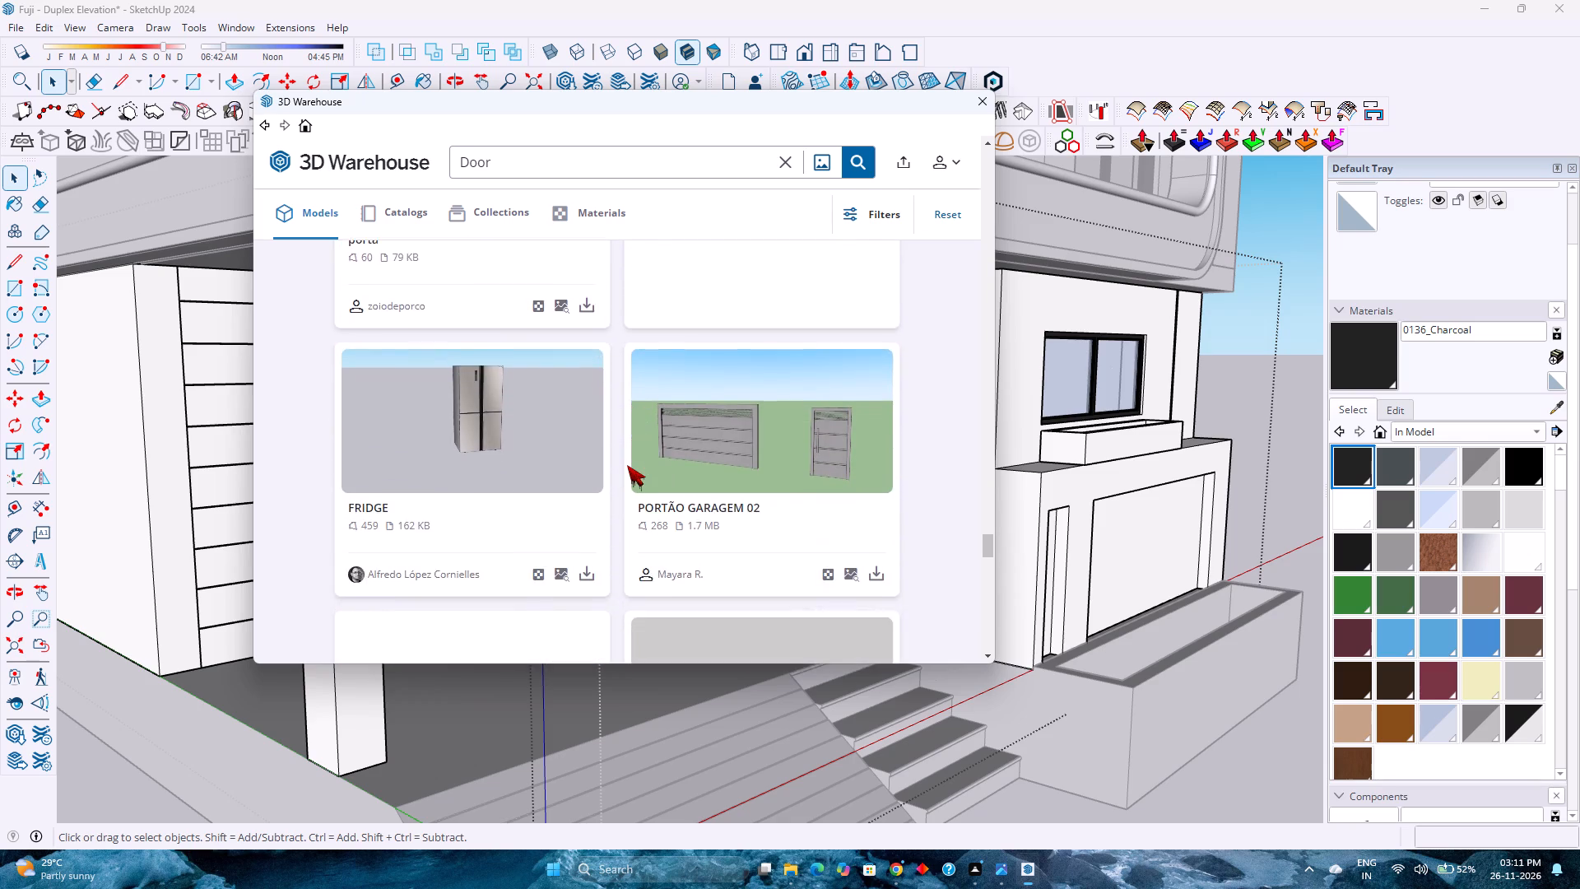
{"action": "scroll", "coordinate": [627, 465], "scroll_direction": "down", "scroll_amount": 3}
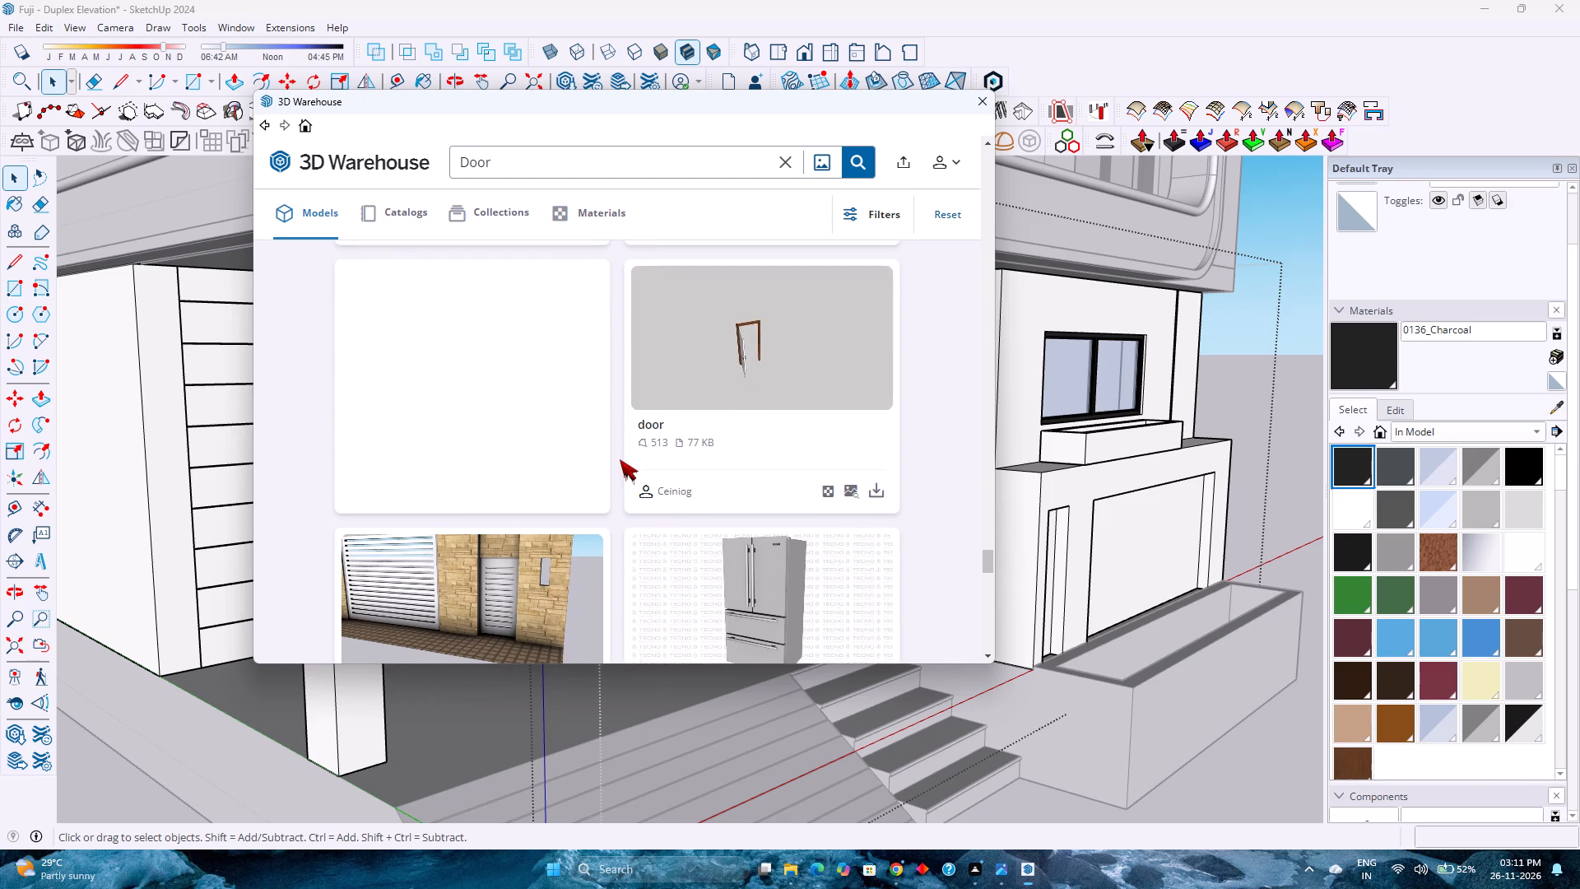
{"action": "scroll", "coordinate": [654, 460], "scroll_direction": "down", "scroll_amount": 5}
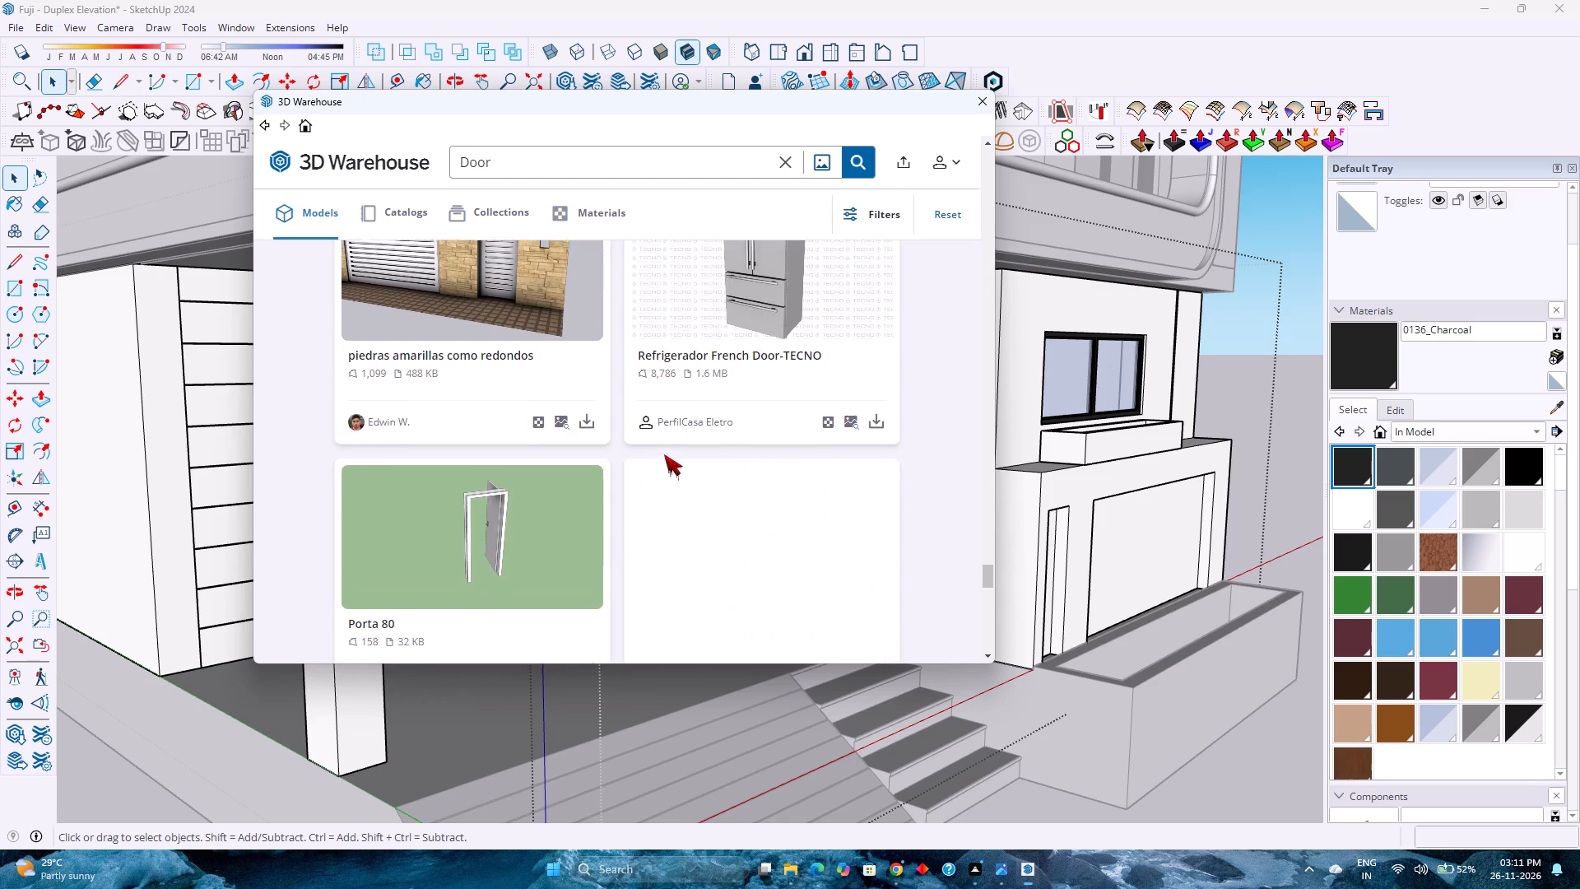
{"action": "scroll", "coordinate": [664, 454], "scroll_direction": "down", "scroll_amount": 5}
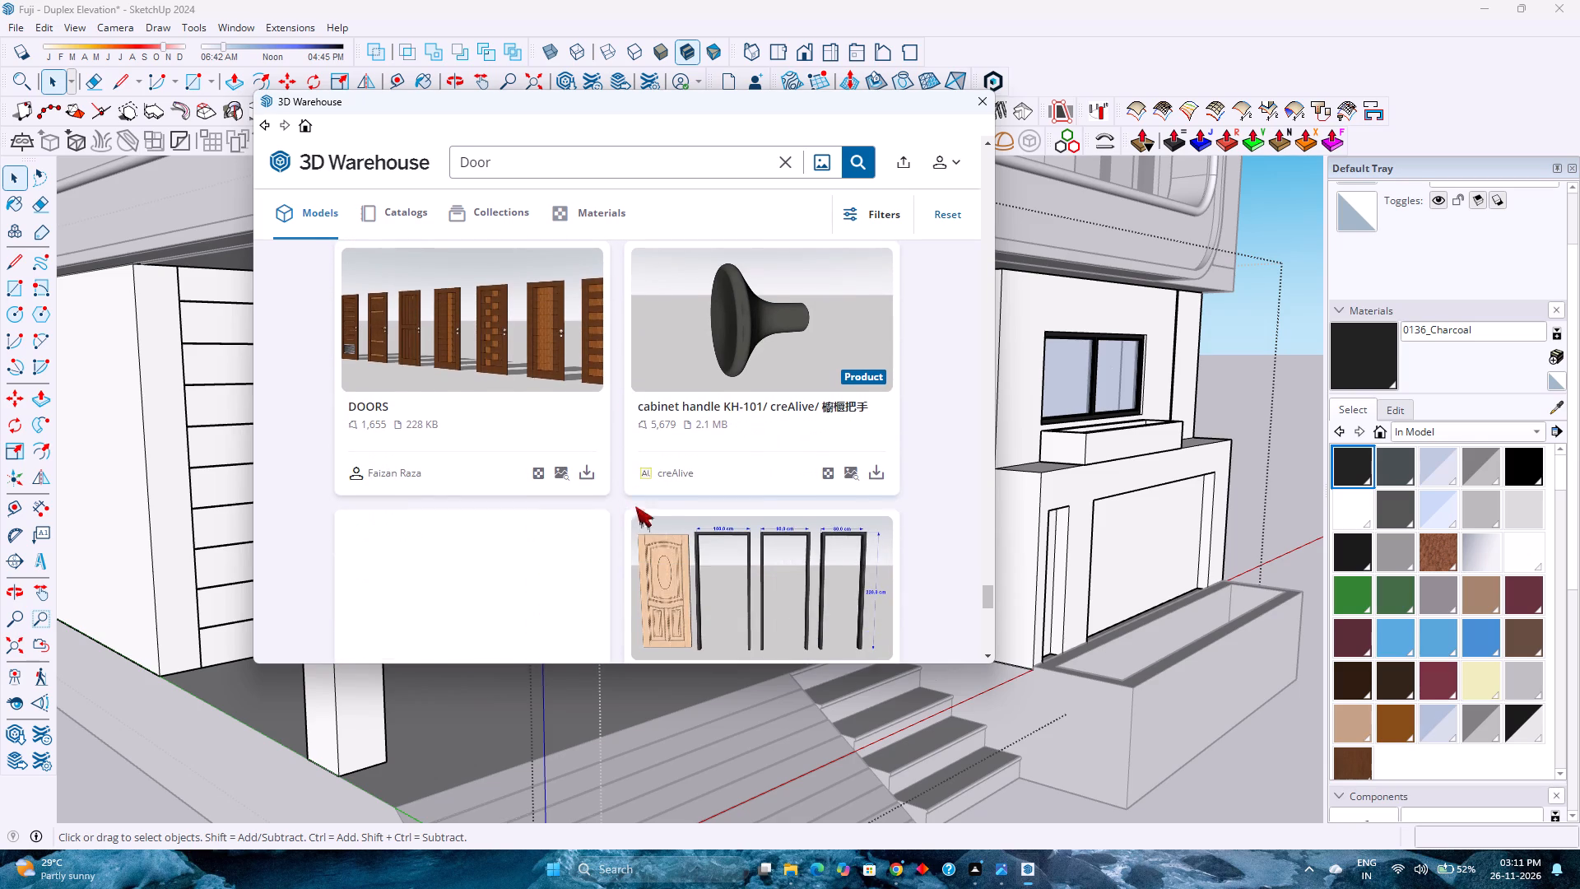
{"action": "scroll", "coordinate": [647, 524], "scroll_direction": "down", "scroll_amount": 4}
{"action": "scroll", "coordinate": [641, 619], "scroll_direction": "down", "scroll_amount": 2}
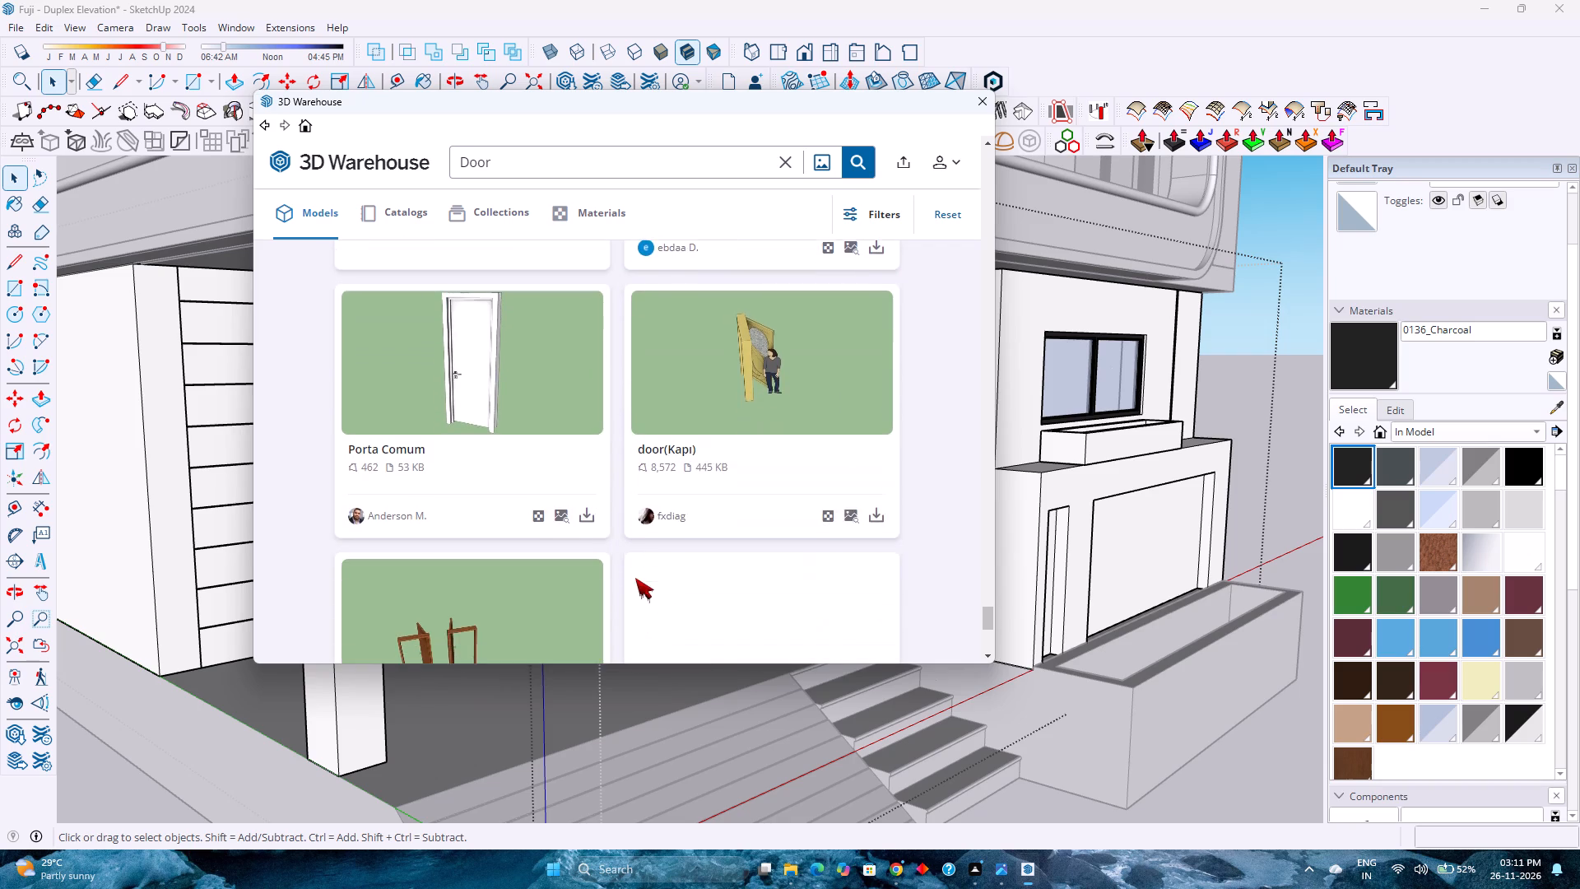
{"action": "scroll", "coordinate": [635, 578], "scroll_direction": "down", "scroll_amount": 8}
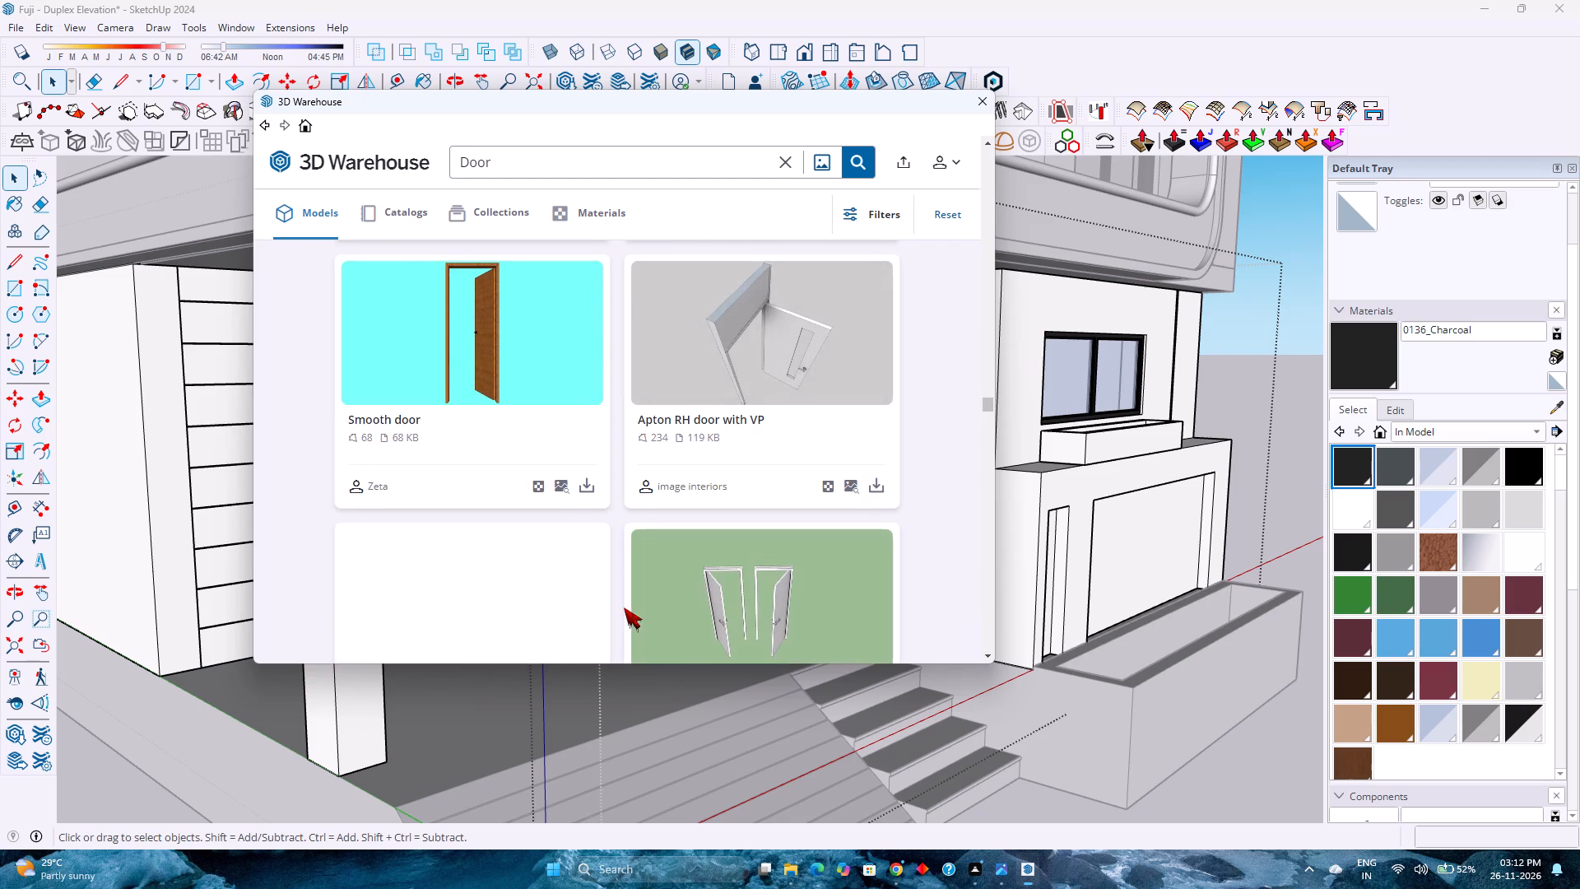
{"action": "scroll", "coordinate": [628, 612], "scroll_direction": "down", "scroll_amount": 9}
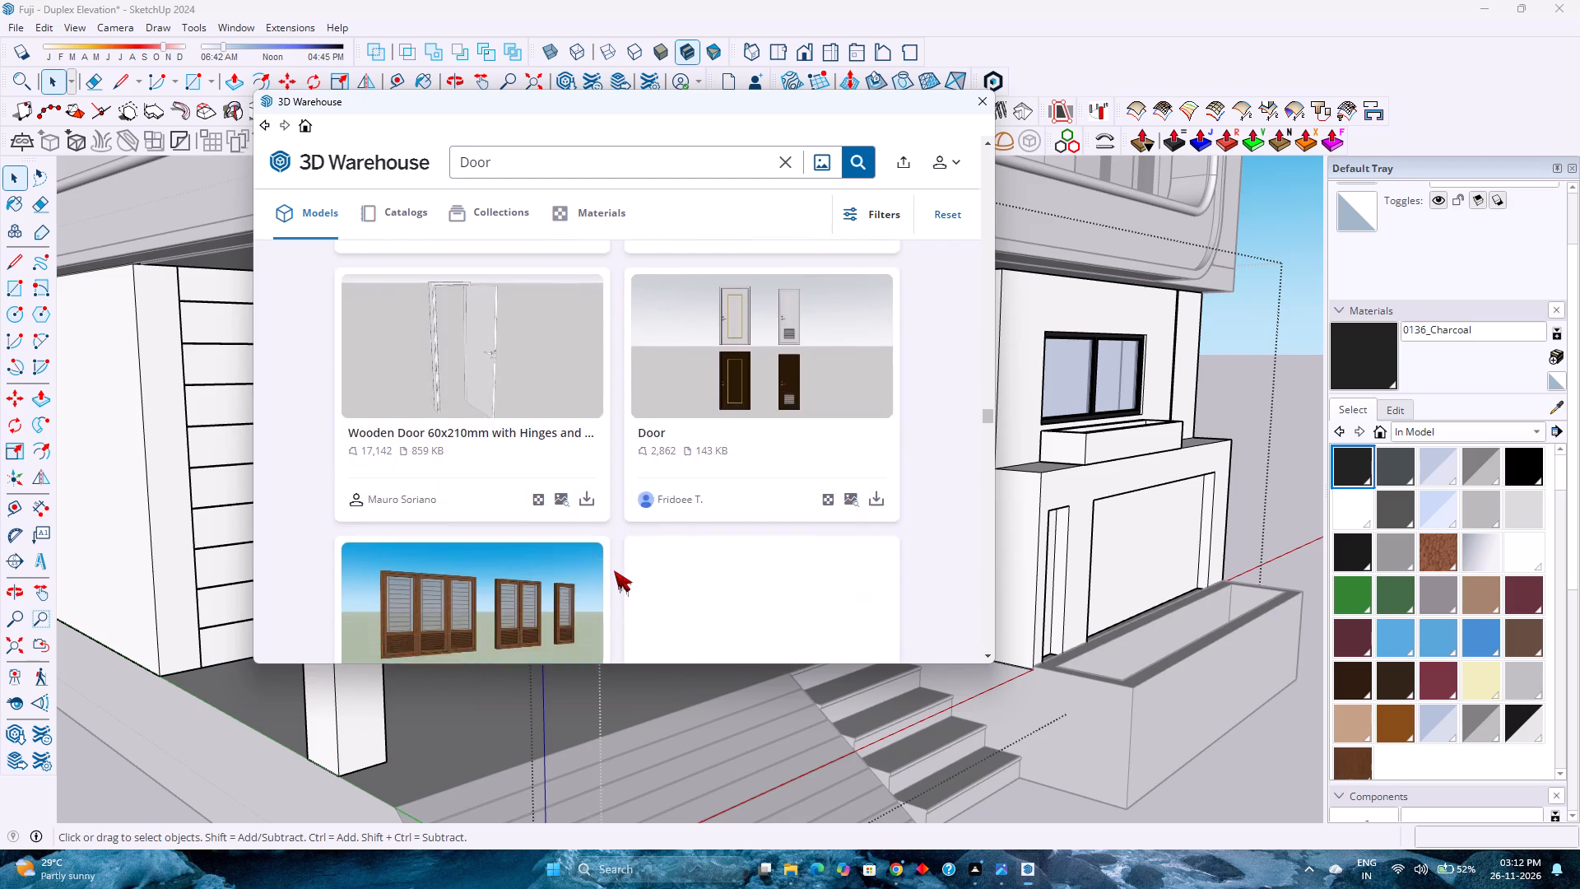
{"action": "scroll", "coordinate": [614, 570], "scroll_direction": "down", "scroll_amount": 14}
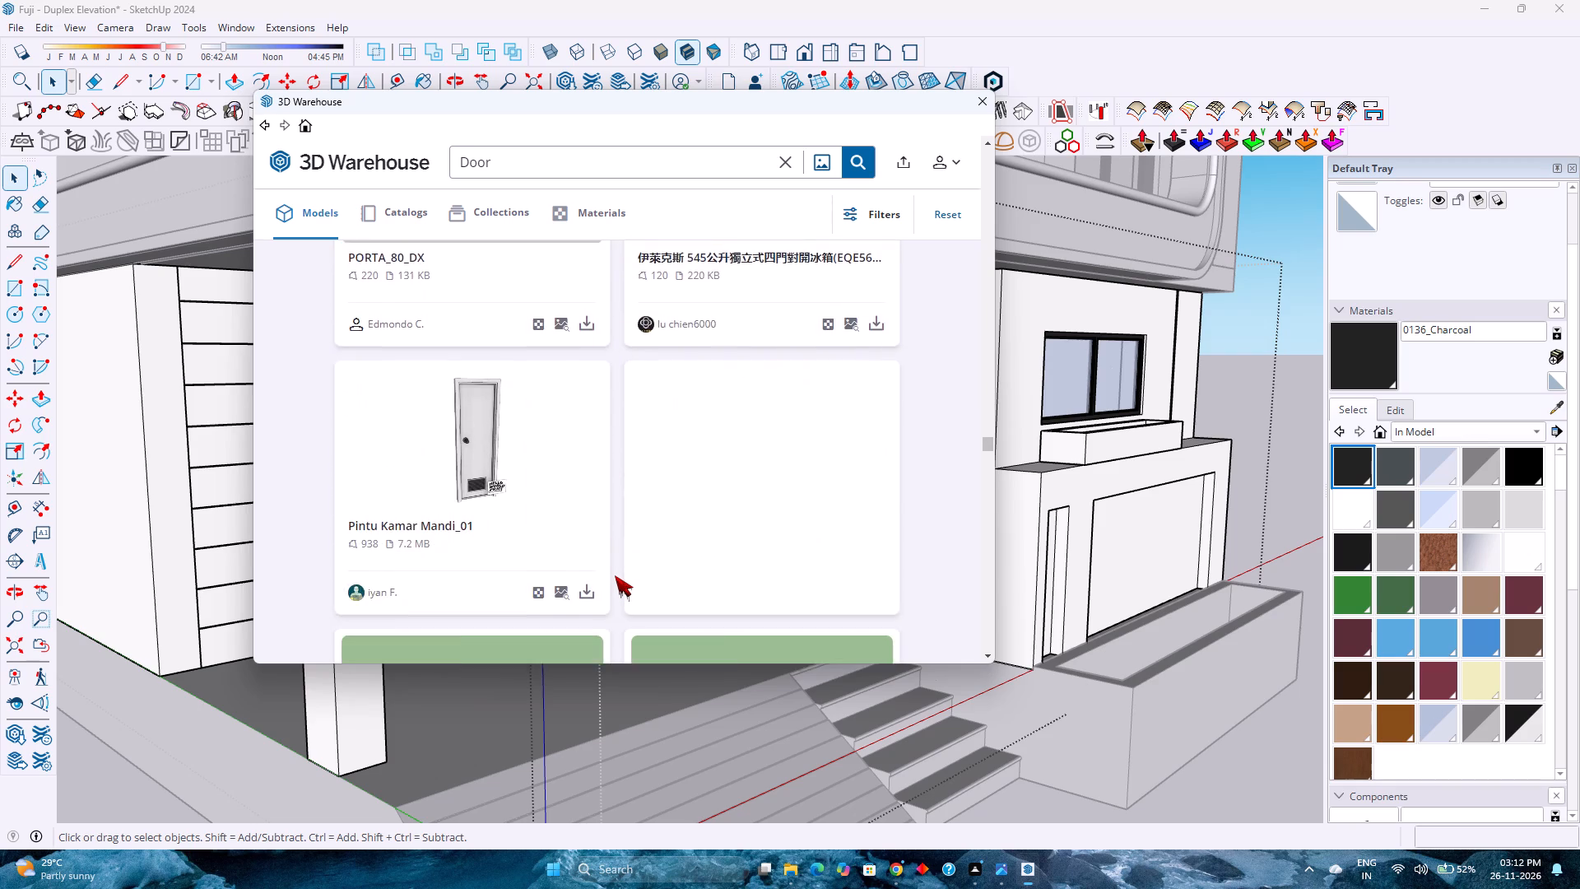
{"action": "scroll", "coordinate": [615, 575], "scroll_direction": "down", "scroll_amount": 10}
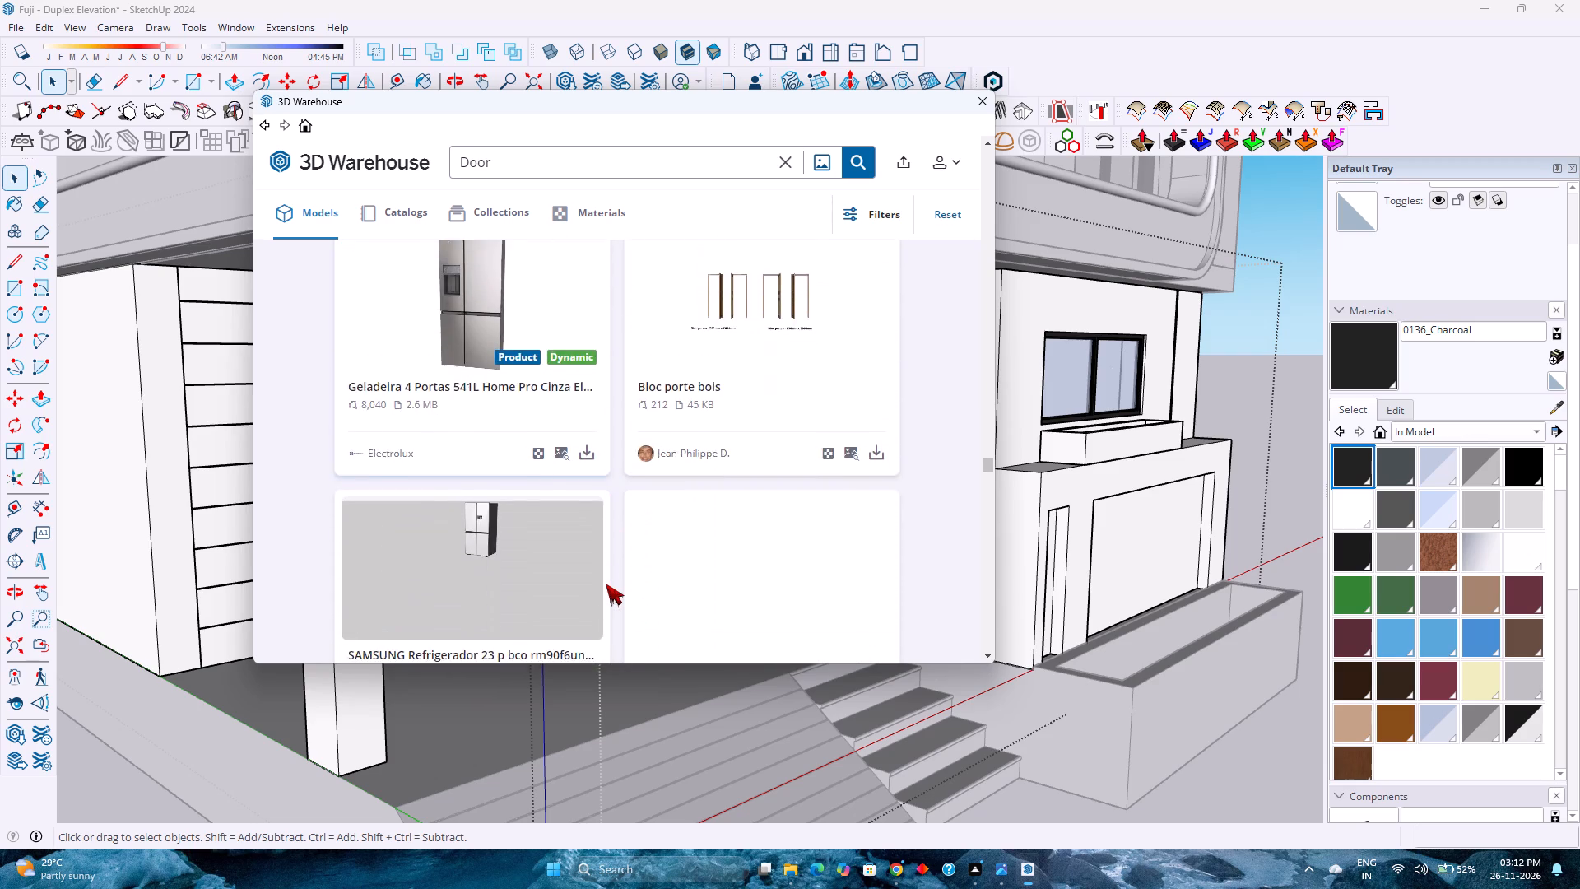
{"action": "scroll", "coordinate": [606, 584], "scroll_direction": "down", "scroll_amount": 13}
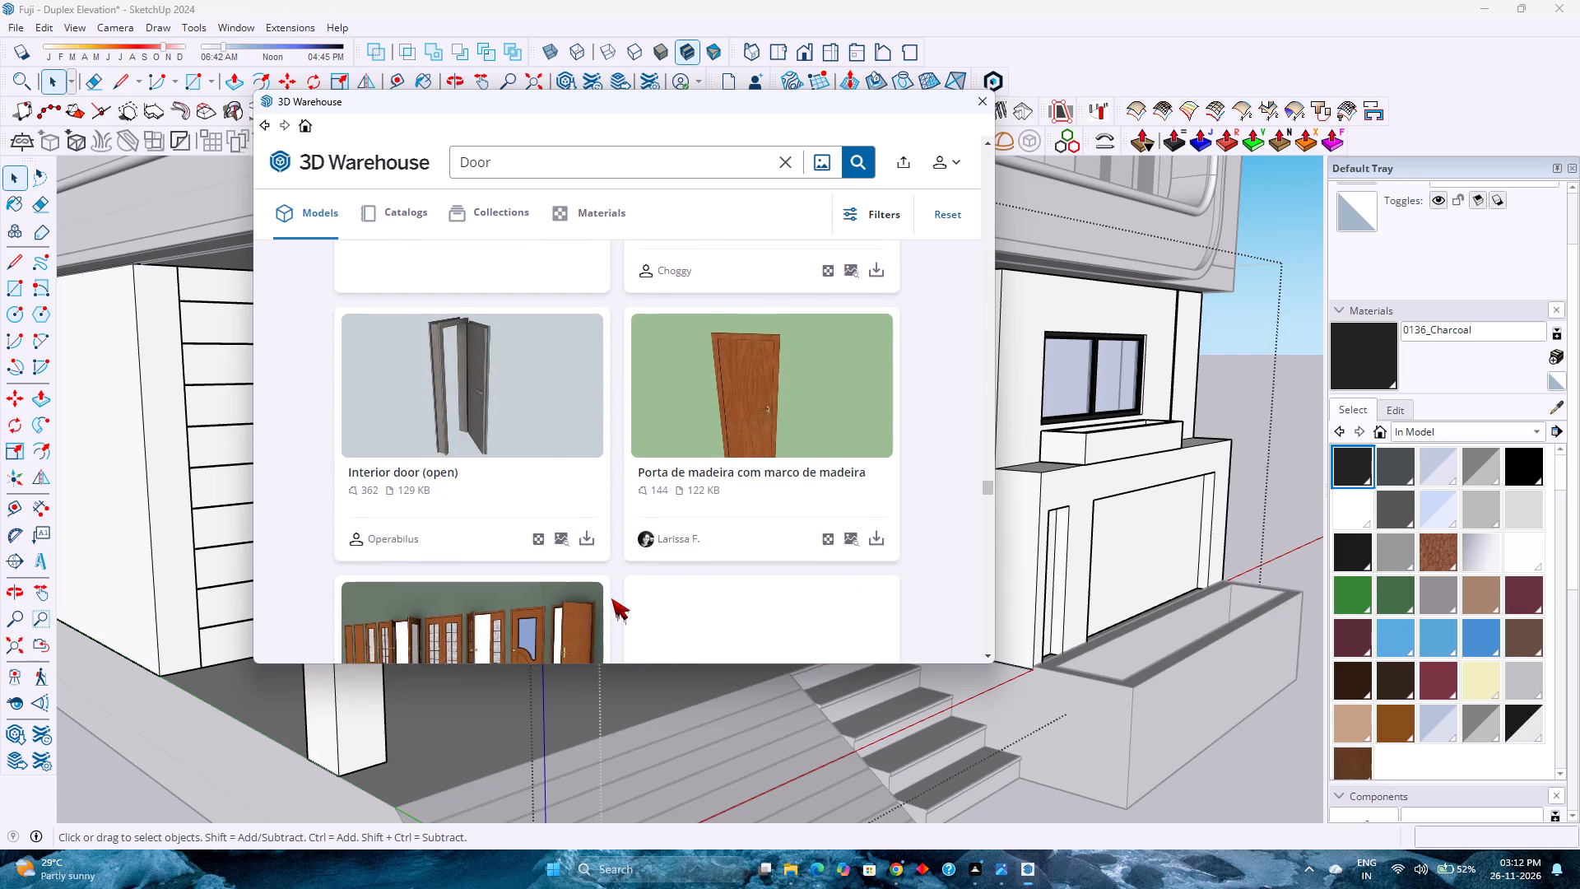
{"action": "scroll", "coordinate": [611, 598], "scroll_direction": "down", "scroll_amount": 17}
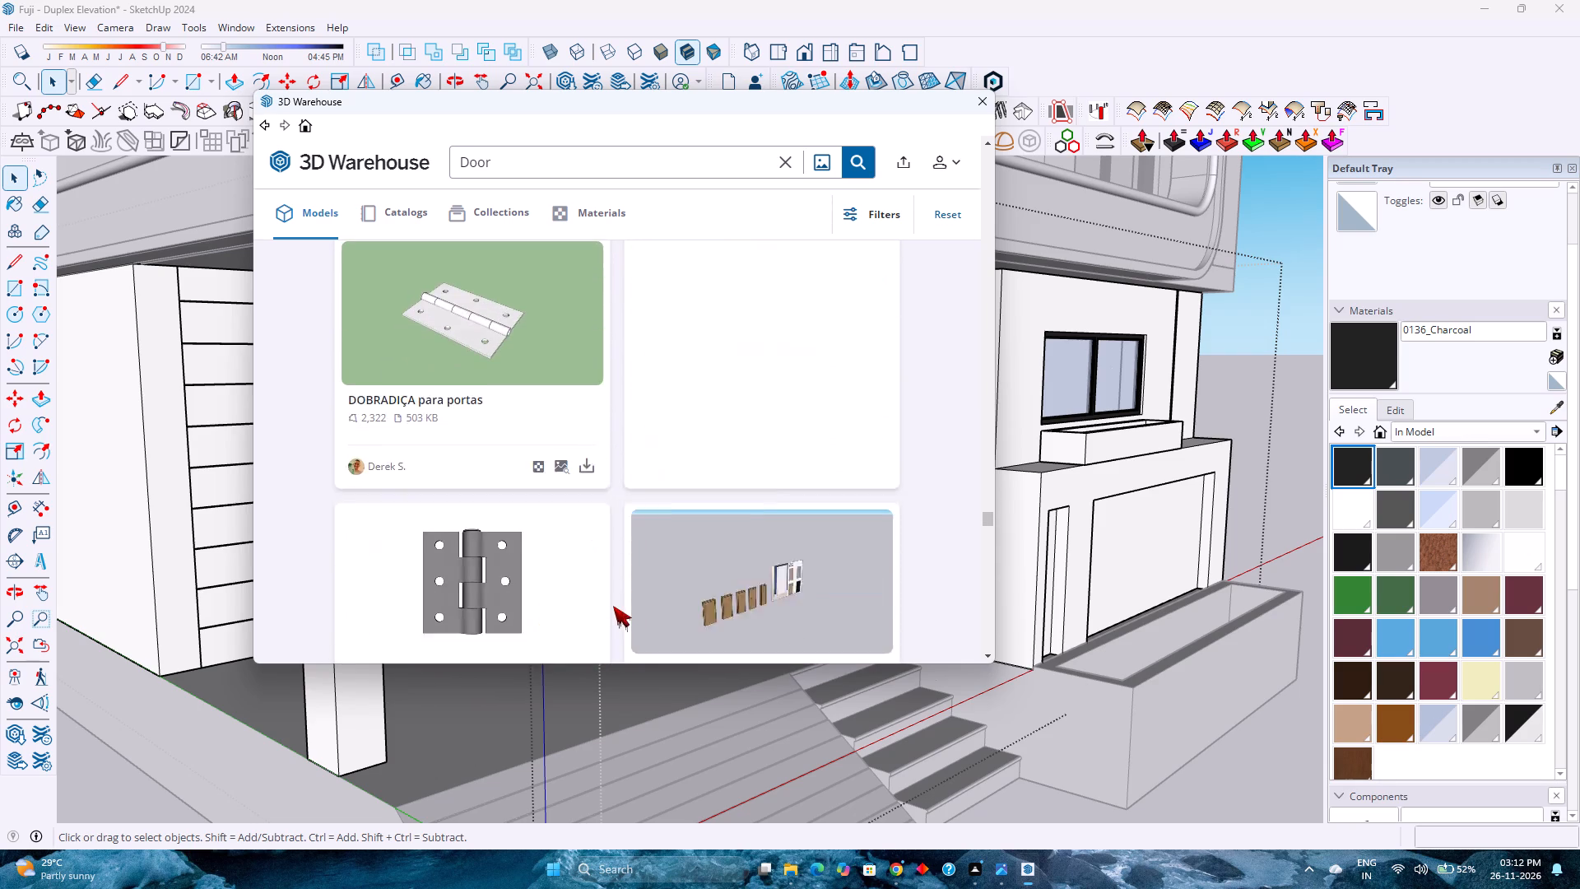
{"action": "scroll", "coordinate": [609, 602], "scroll_direction": "down", "scroll_amount": 4}
{"action": "scroll", "coordinate": [691, 563], "scroll_direction": "down", "scroll_amount": 6}
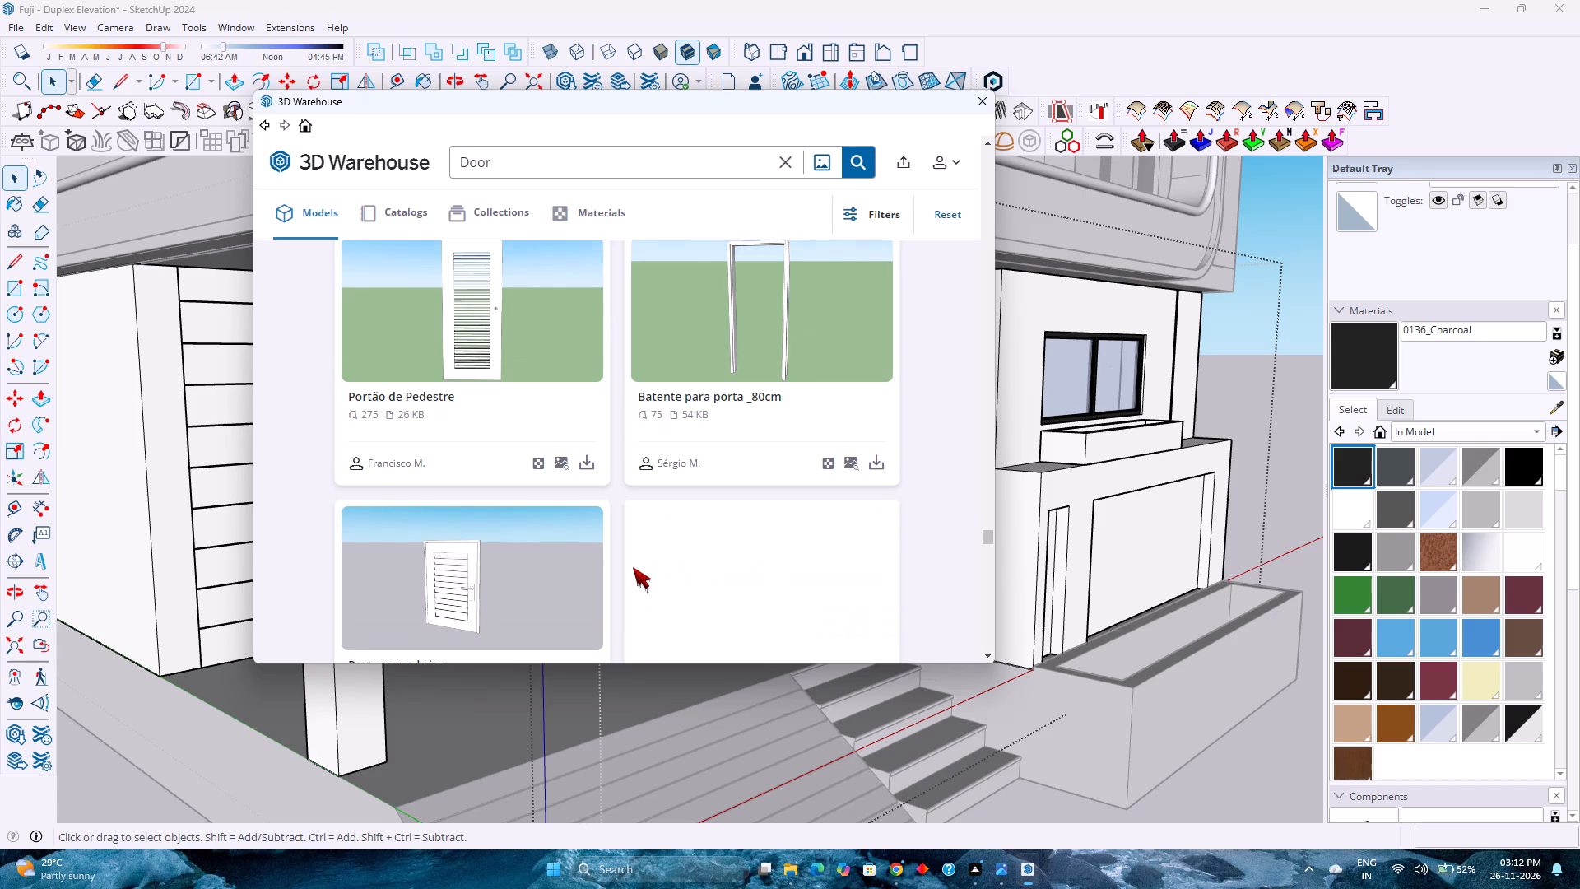
{"action": "scroll", "coordinate": [625, 552], "scroll_direction": "down", "scroll_amount": 5}
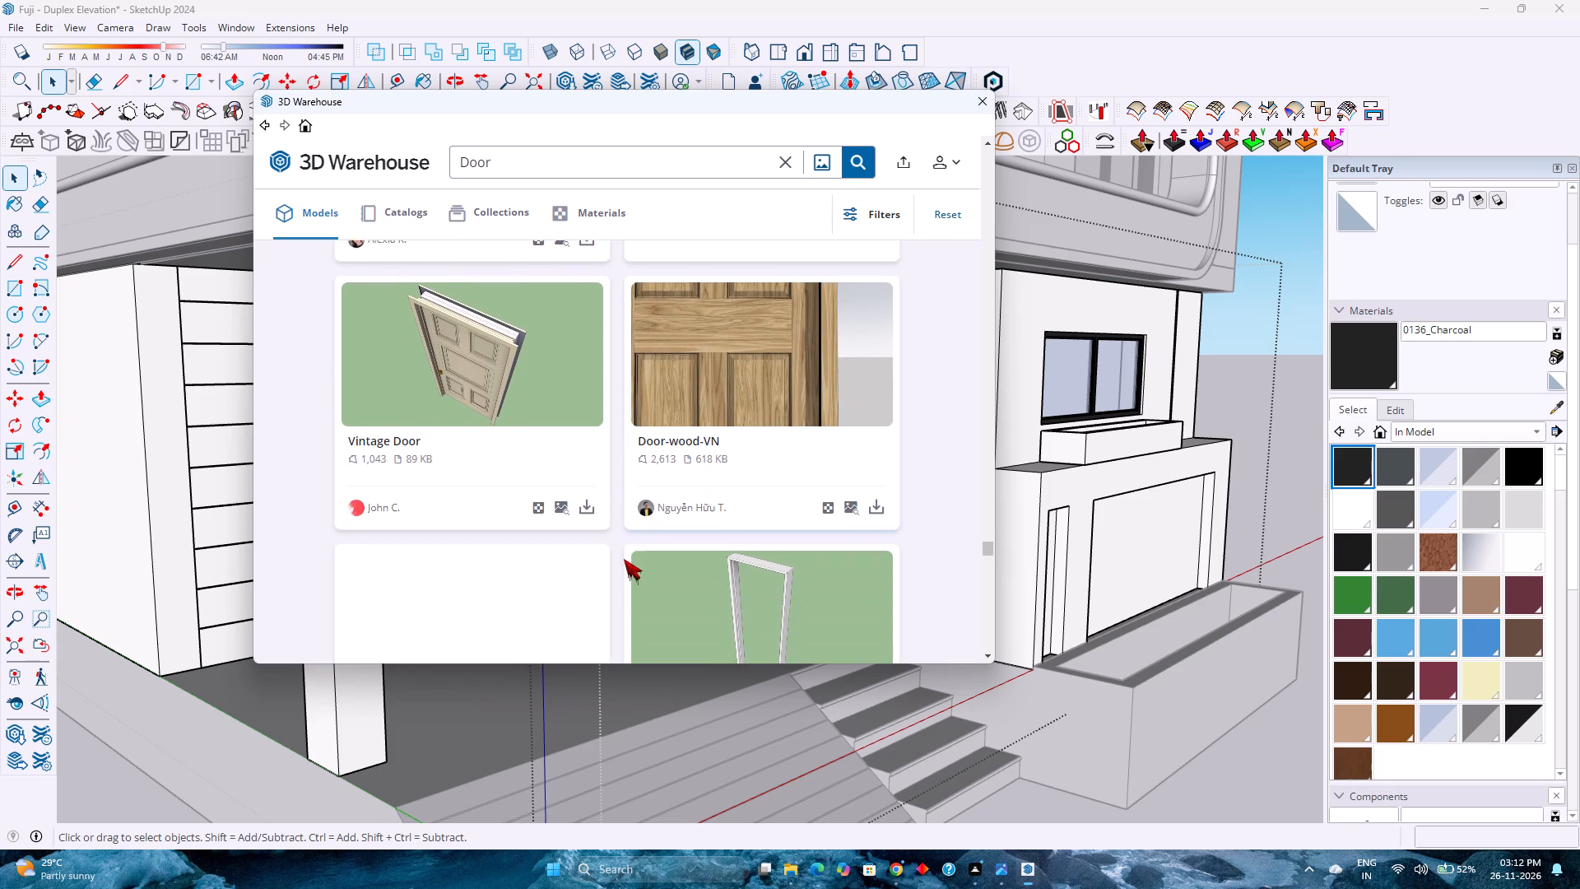
{"action": "scroll", "coordinate": [624, 559], "scroll_direction": "down", "scroll_amount": 7}
{"action": "scroll", "coordinate": [624, 556], "scroll_direction": "up", "scroll_amount": 2}
{"action": "scroll", "coordinate": [624, 556], "scroll_direction": "down", "scroll_amount": 2}
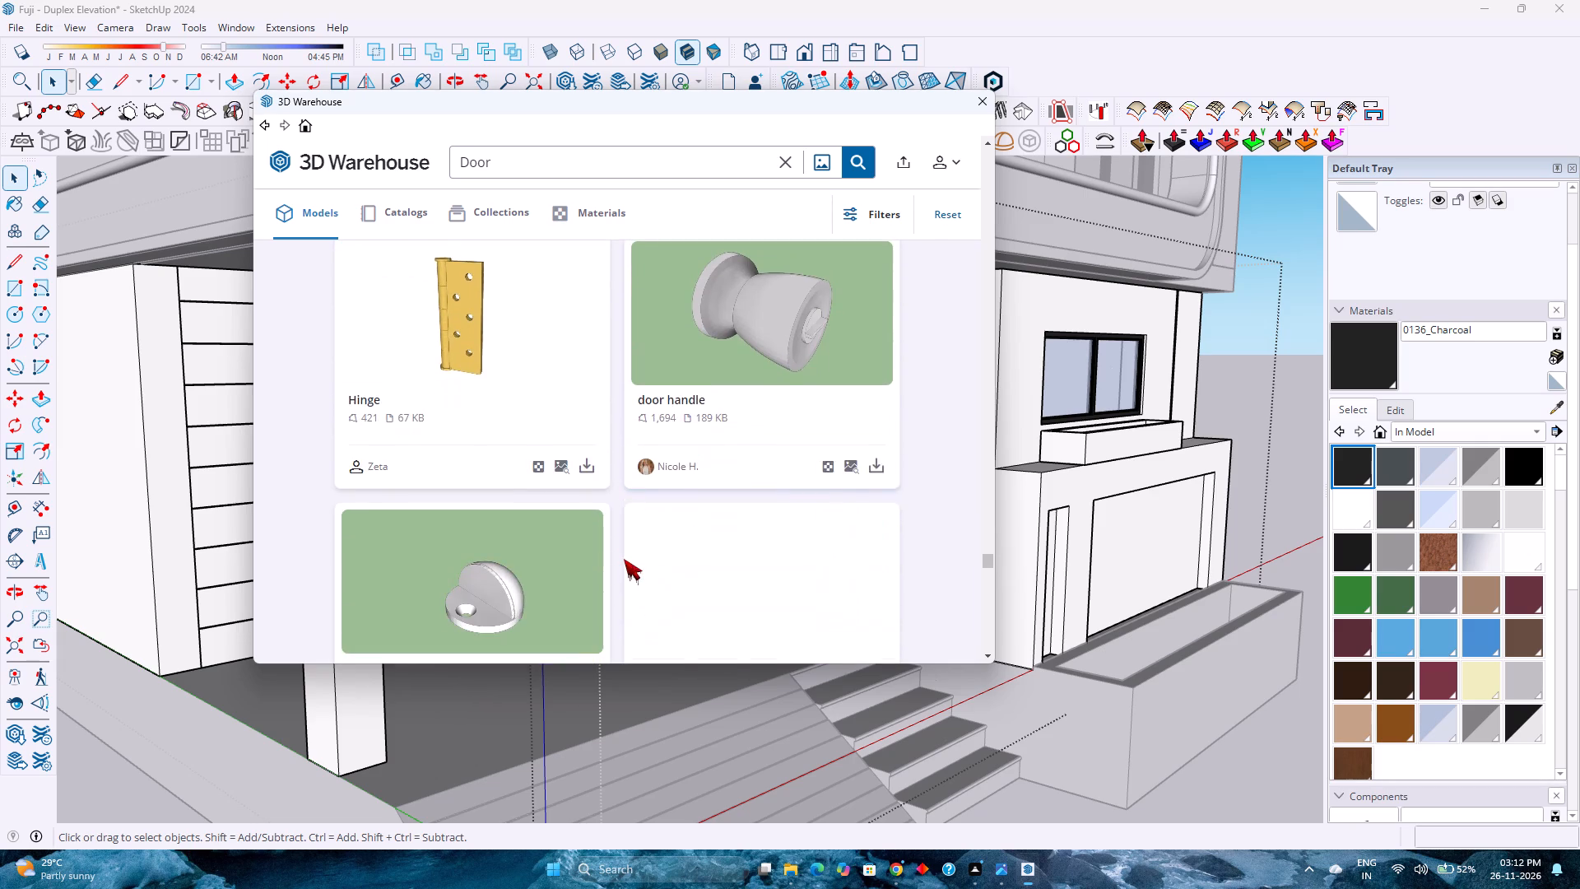
{"action": "scroll", "coordinate": [624, 559], "scroll_direction": "down", "scroll_amount": 4}
{"action": "scroll", "coordinate": [624, 556], "scroll_direction": "up", "scroll_amount": 1}
{"action": "scroll", "coordinate": [624, 556], "scroll_direction": "down", "scroll_amount": 1}
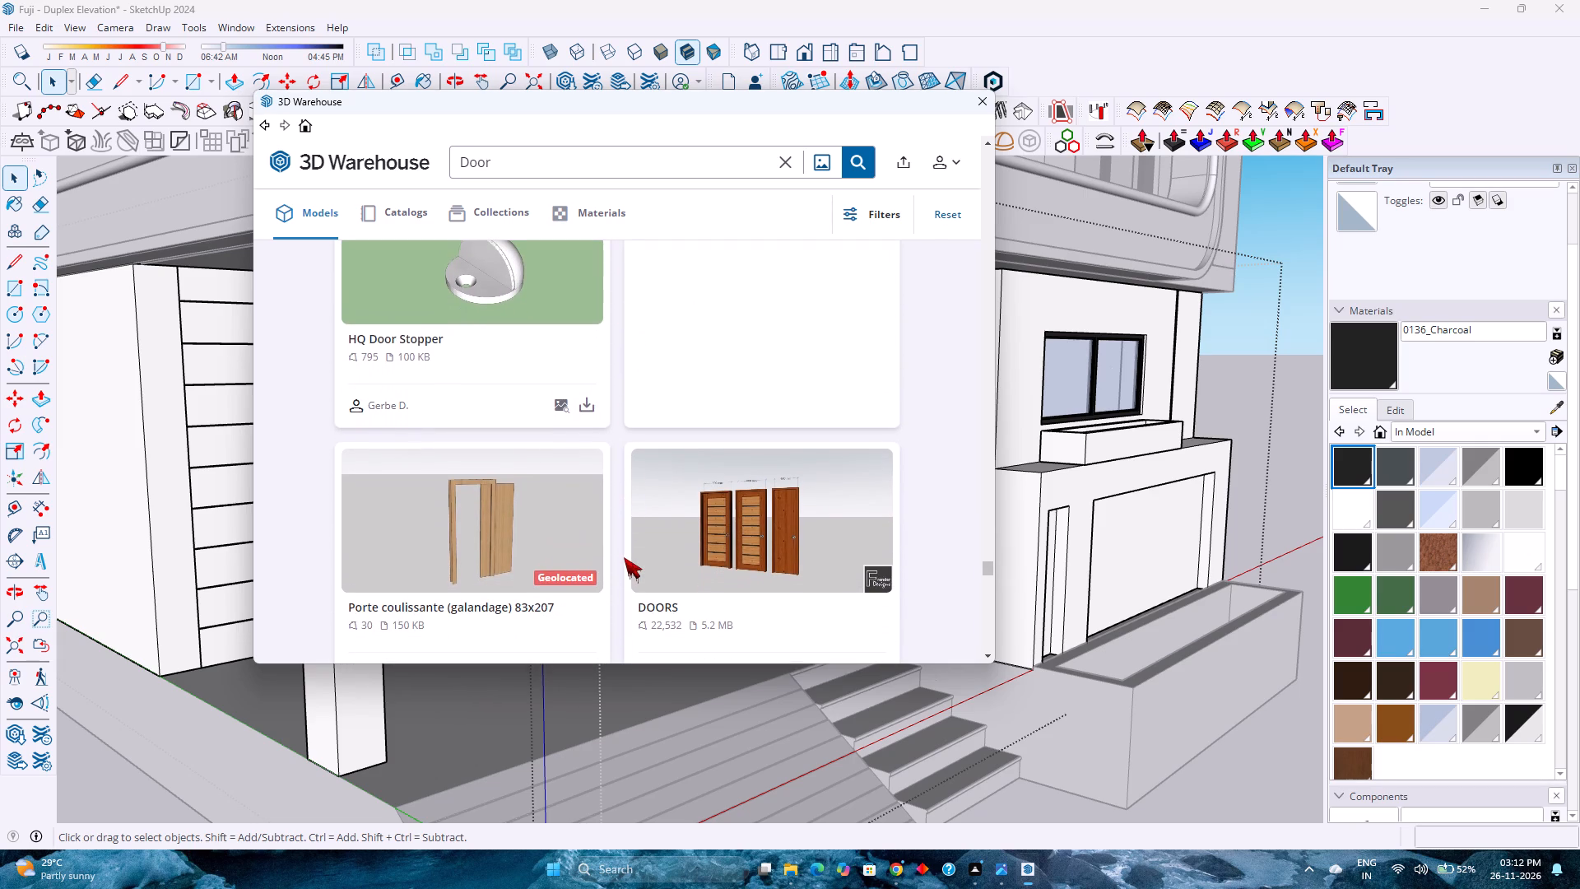
{"action": "scroll", "coordinate": [624, 556], "scroll_direction": "down", "scroll_amount": 2}
{"action": "scroll", "coordinate": [624, 556], "scroll_direction": "up", "scroll_amount": 3}
{"action": "scroll", "coordinate": [624, 556], "scroll_direction": "down", "scroll_amount": 5}
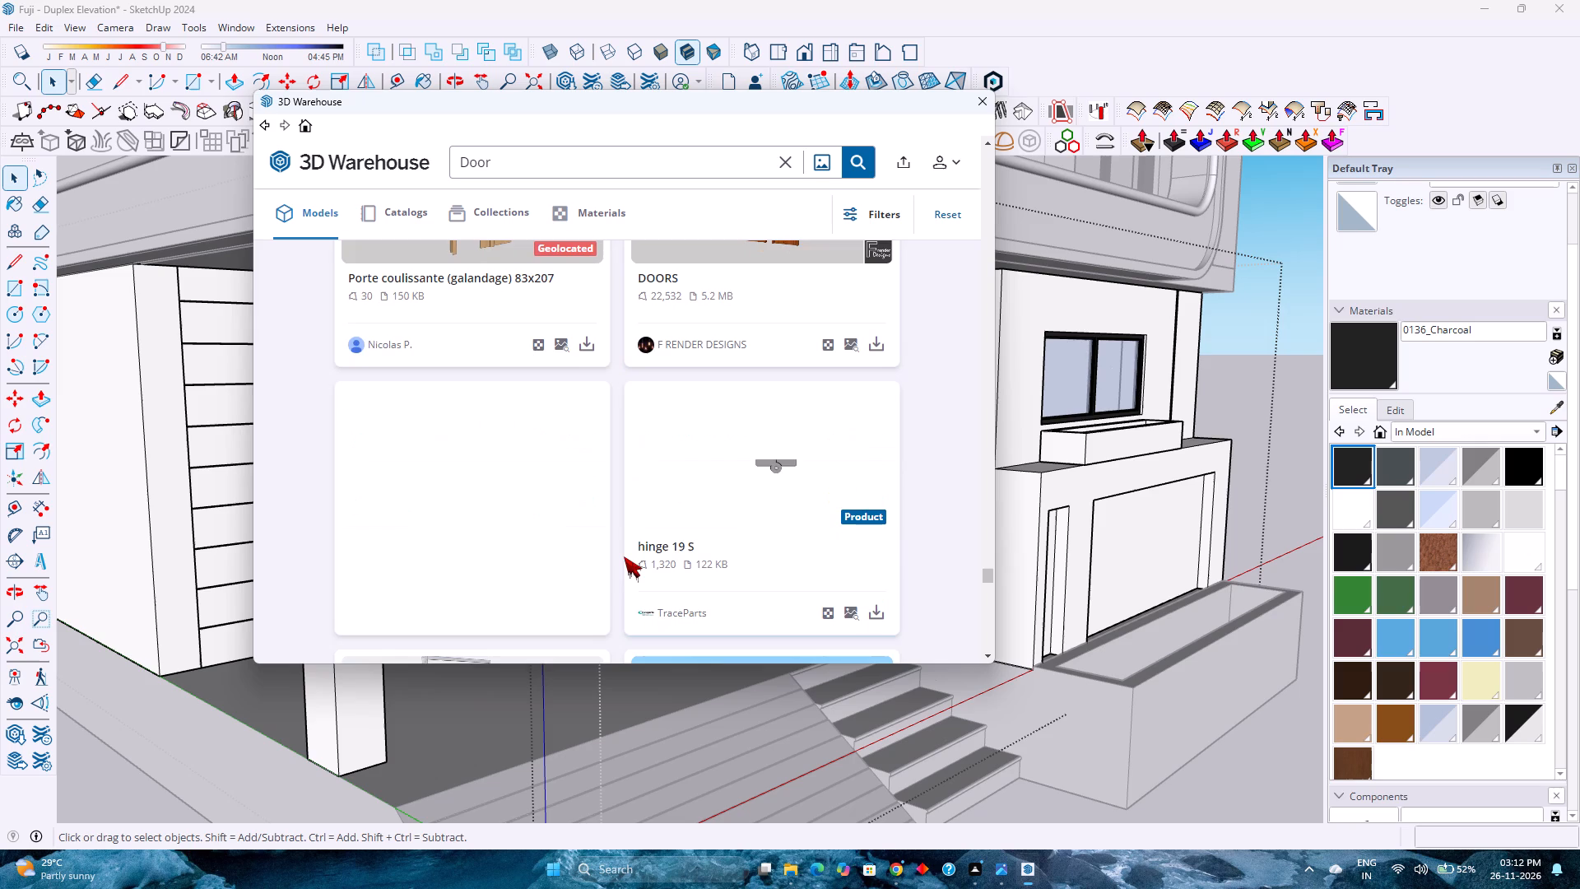
{"action": "scroll", "coordinate": [624, 556], "scroll_direction": "down", "scroll_amount": 6}
{"action": "scroll", "coordinate": [624, 558], "scroll_direction": "up", "scroll_amount": 2}
{"action": "scroll", "coordinate": [624, 558], "scroll_direction": "down", "scroll_amount": 1}
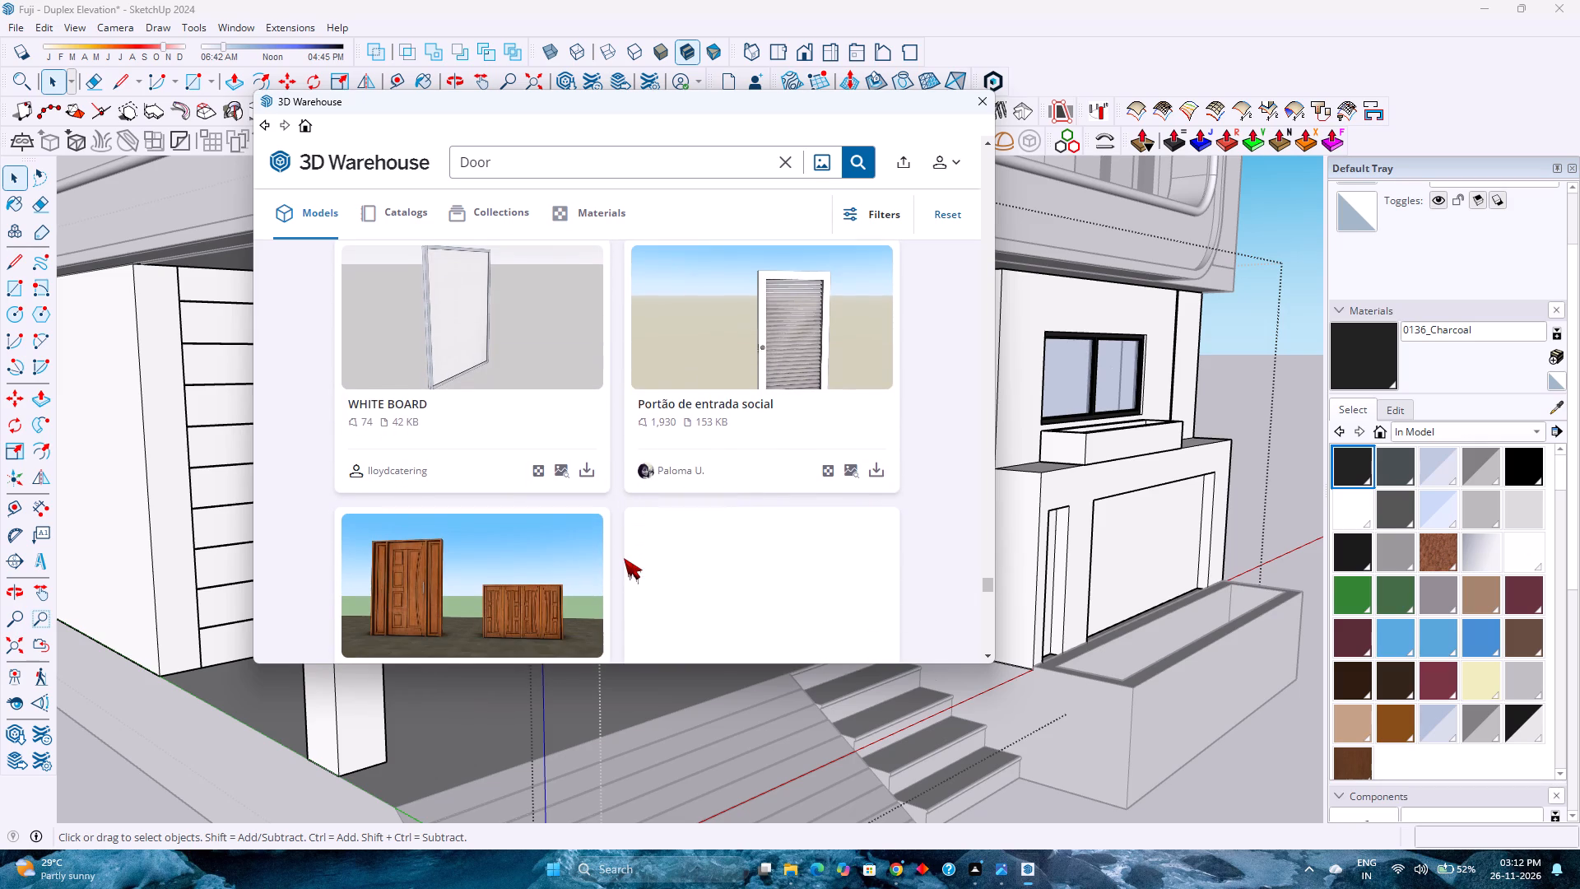
{"action": "scroll", "coordinate": [624, 559], "scroll_direction": "up", "scroll_amount": 2}
{"action": "scroll", "coordinate": [624, 559], "scroll_direction": "down", "scroll_amount": 1}
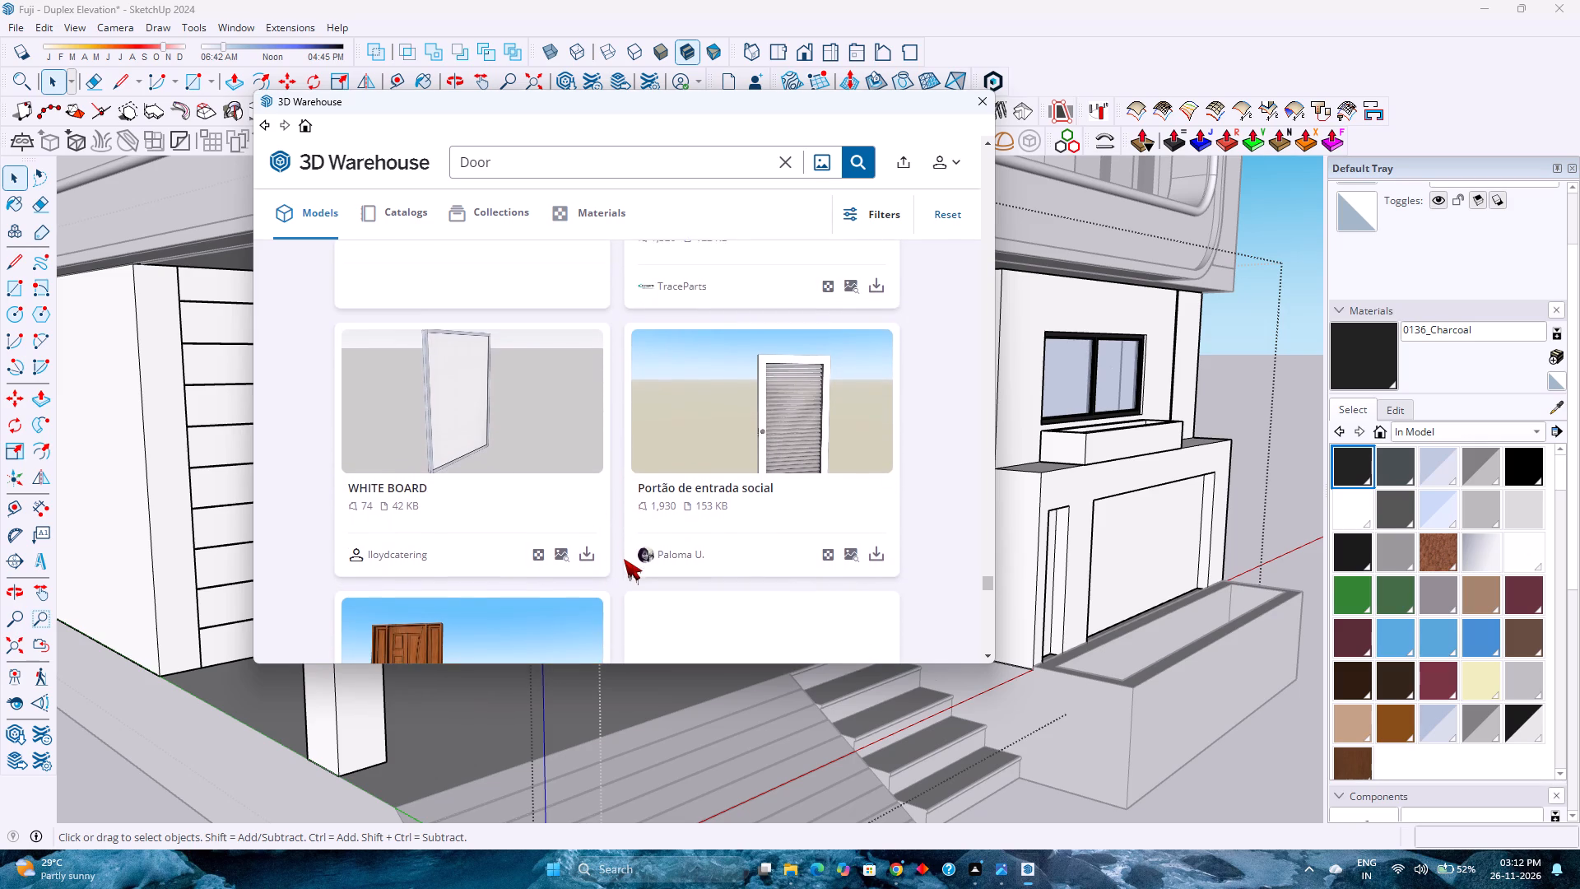
{"action": "scroll", "coordinate": [624, 559], "scroll_direction": "down", "scroll_amount": 2}
{"action": "scroll", "coordinate": [624, 559], "scroll_direction": "up", "scroll_amount": 3}
{"action": "scroll", "coordinate": [624, 559], "scroll_direction": "down", "scroll_amount": 6}
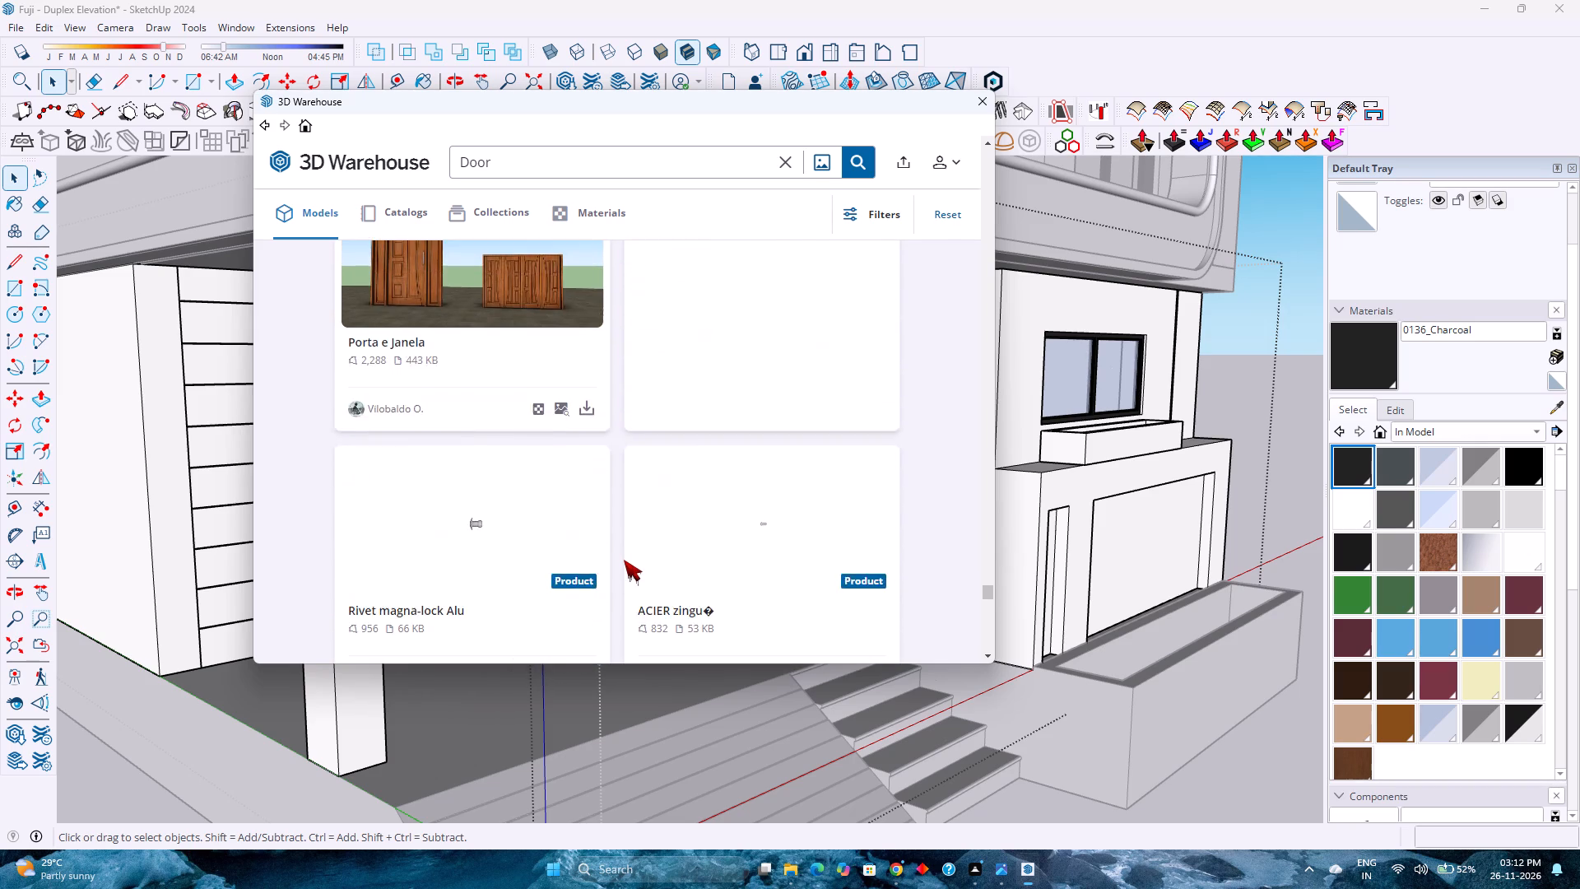
{"action": "scroll", "coordinate": [624, 560], "scroll_direction": "down", "scroll_amount": 5}
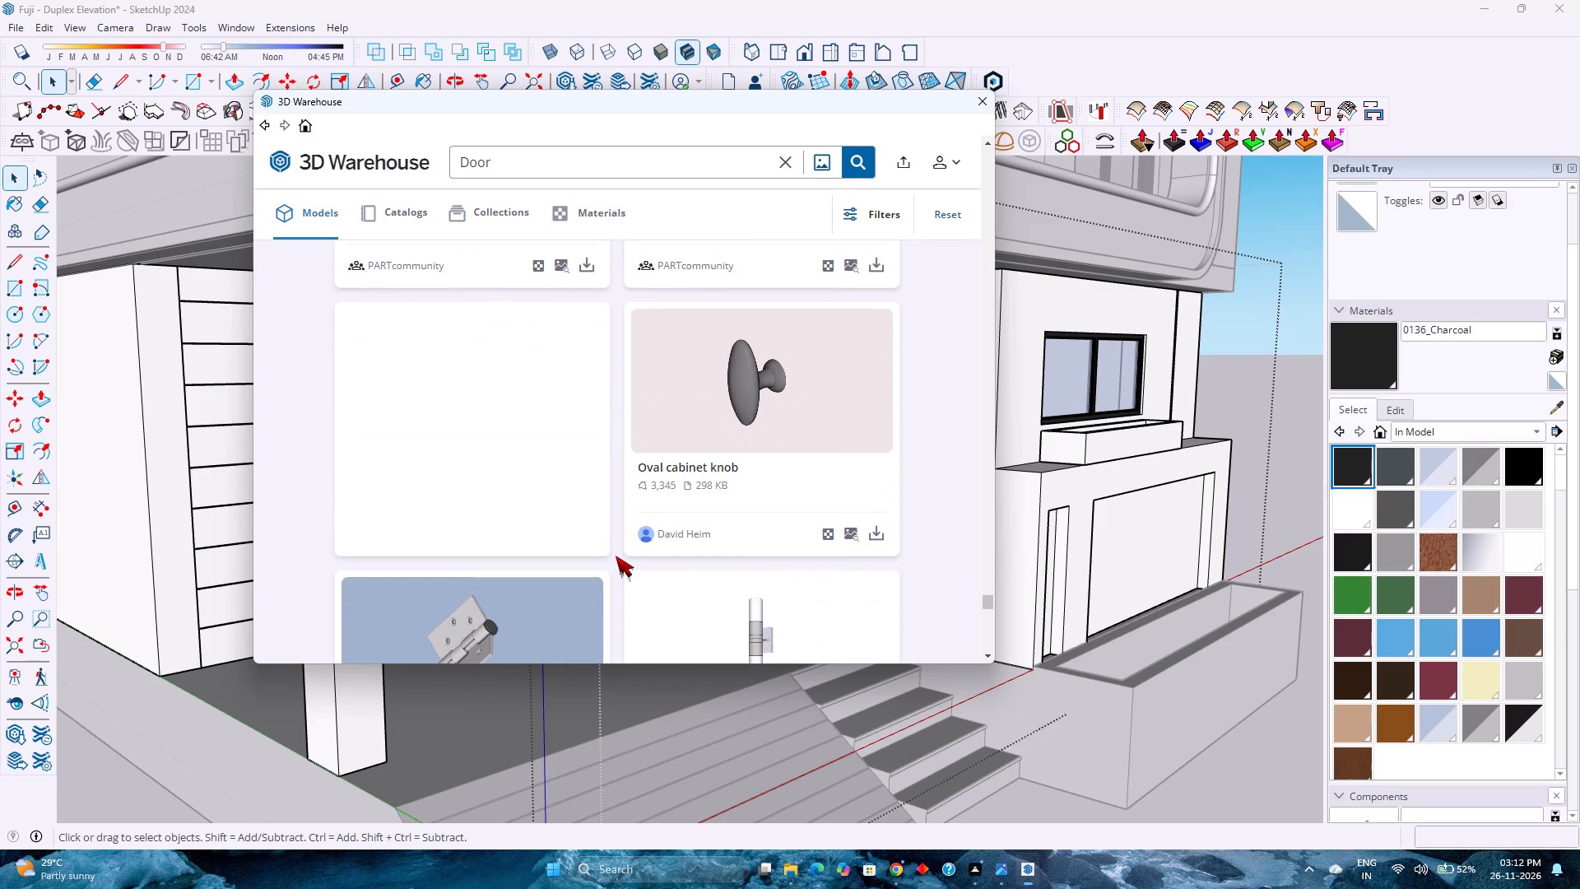
{"action": "scroll", "coordinate": [616, 556], "scroll_direction": "up", "scroll_amount": 2}
{"action": "scroll", "coordinate": [616, 556], "scroll_direction": "down", "scroll_amount": 2}
Examine the further 3D Warehouse results for "Door" for a model that suits the porch entrance.
{"action": "scroll", "coordinate": [614, 561], "scroll_direction": "up", "scroll_amount": 2}
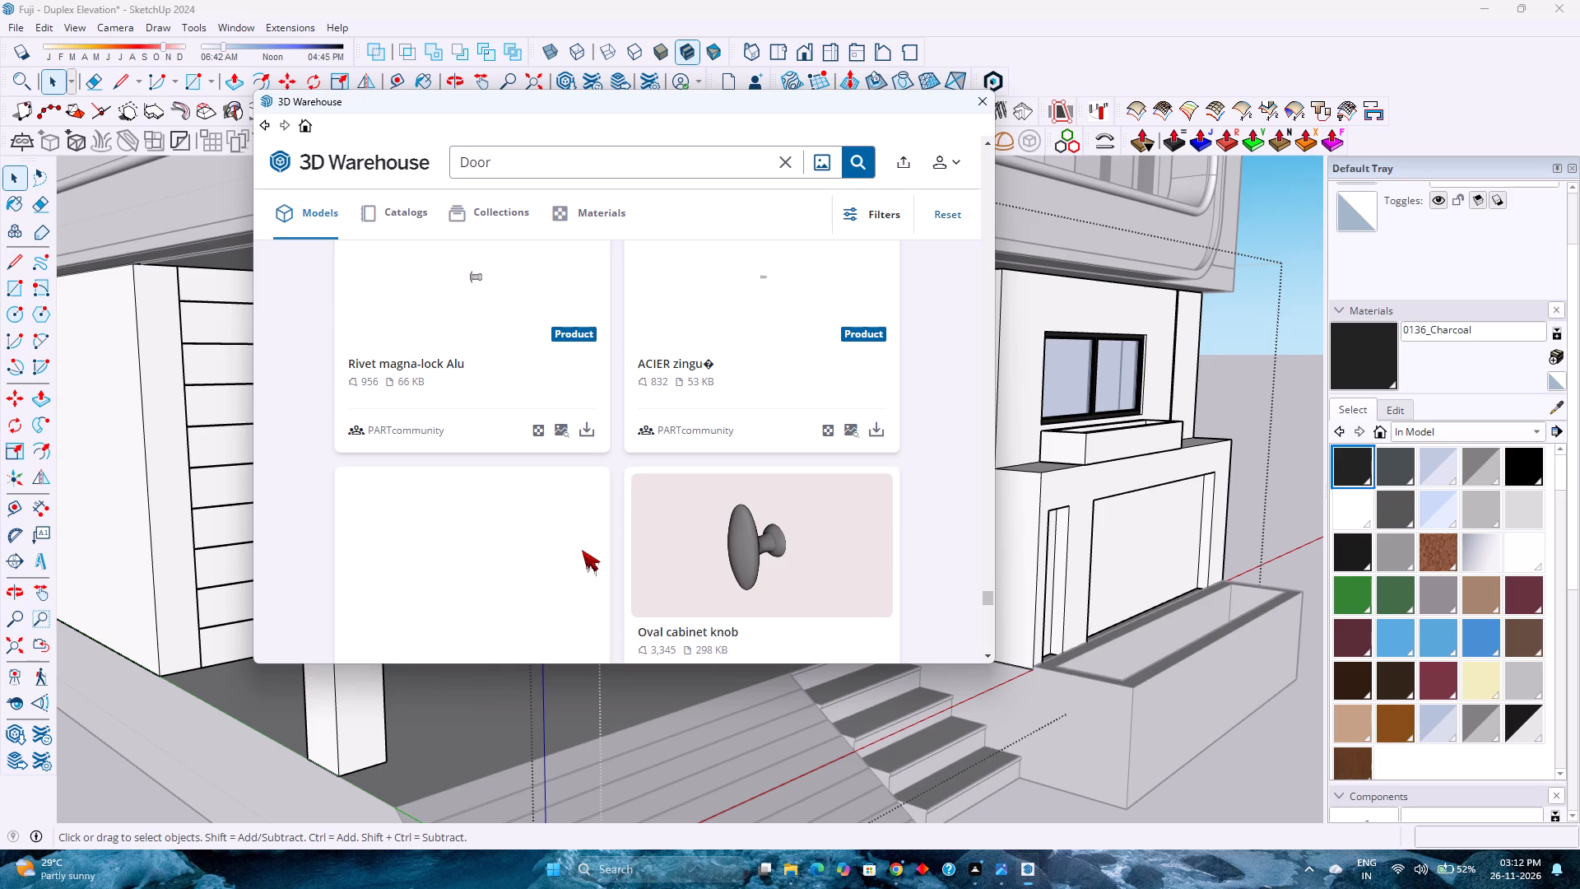
{"action": "scroll", "coordinate": [561, 602], "scroll_direction": "down", "scroll_amount": 4}
{"action": "scroll", "coordinate": [561, 603], "scroll_direction": "up", "scroll_amount": 3}
{"action": "scroll", "coordinate": [561, 603], "scroll_direction": "down", "scroll_amount": 6}
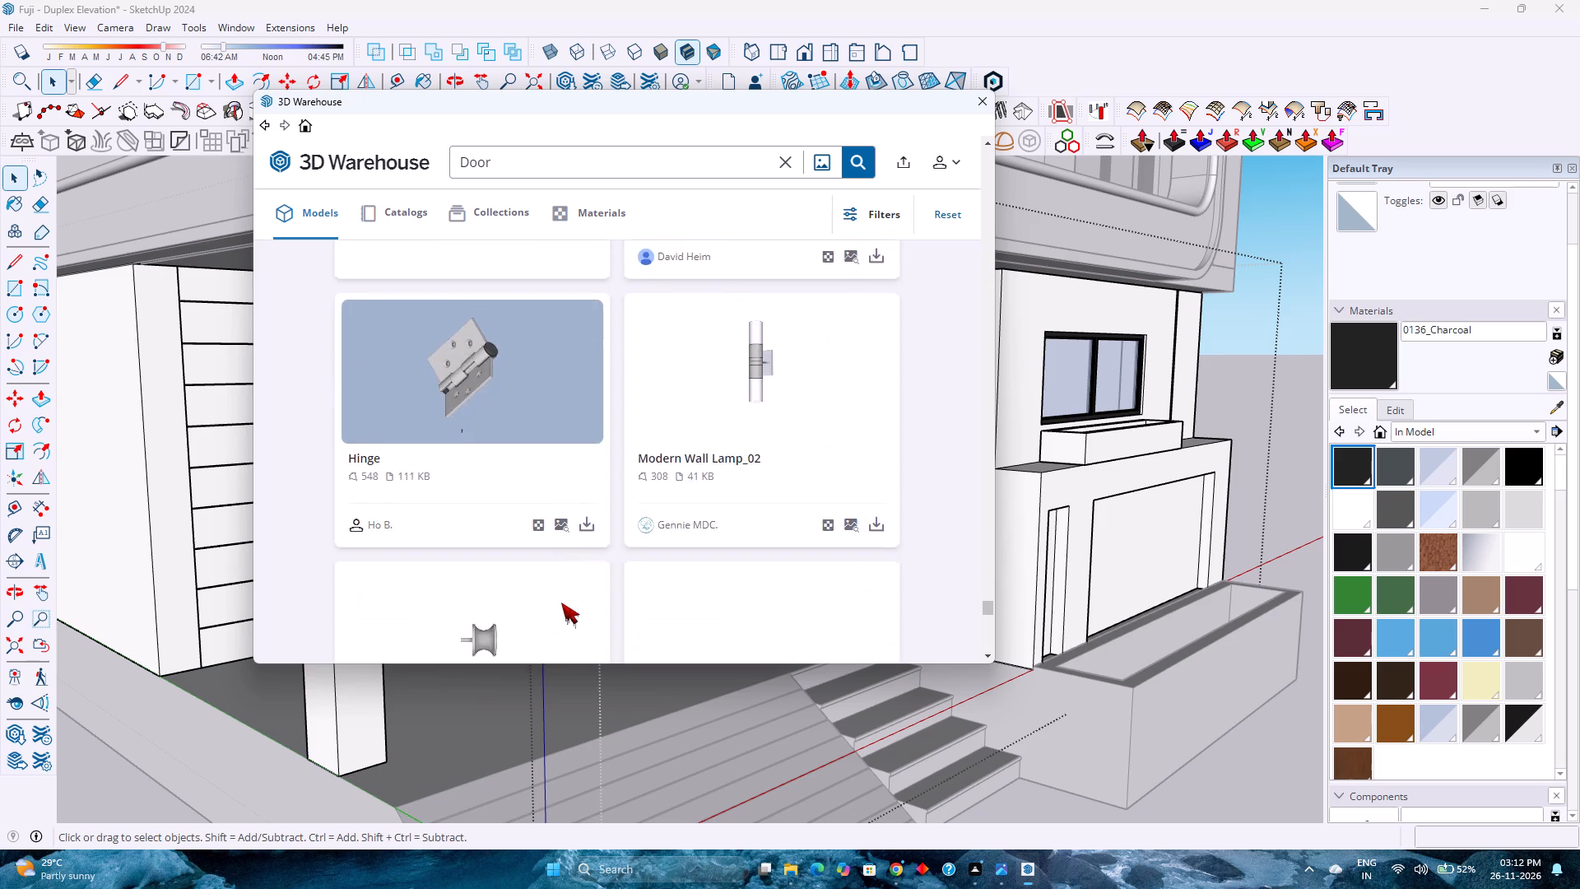
{"action": "scroll", "coordinate": [561, 603], "scroll_direction": "up", "scroll_amount": 3}
{"action": "scroll", "coordinate": [559, 603], "scroll_direction": "down", "scroll_amount": 4}
{"action": "scroll", "coordinate": [558, 603], "scroll_direction": "up", "scroll_amount": 4}
{"action": "scroll", "coordinate": [558, 603], "scroll_direction": "down", "scroll_amount": 4}
{"action": "scroll", "coordinate": [558, 603], "scroll_direction": "up", "scroll_amount": 4}
{"action": "scroll", "coordinate": [558, 603], "scroll_direction": "down", "scroll_amount": 4}
{"action": "scroll", "coordinate": [558, 603], "scroll_direction": "up", "scroll_amount": 3}
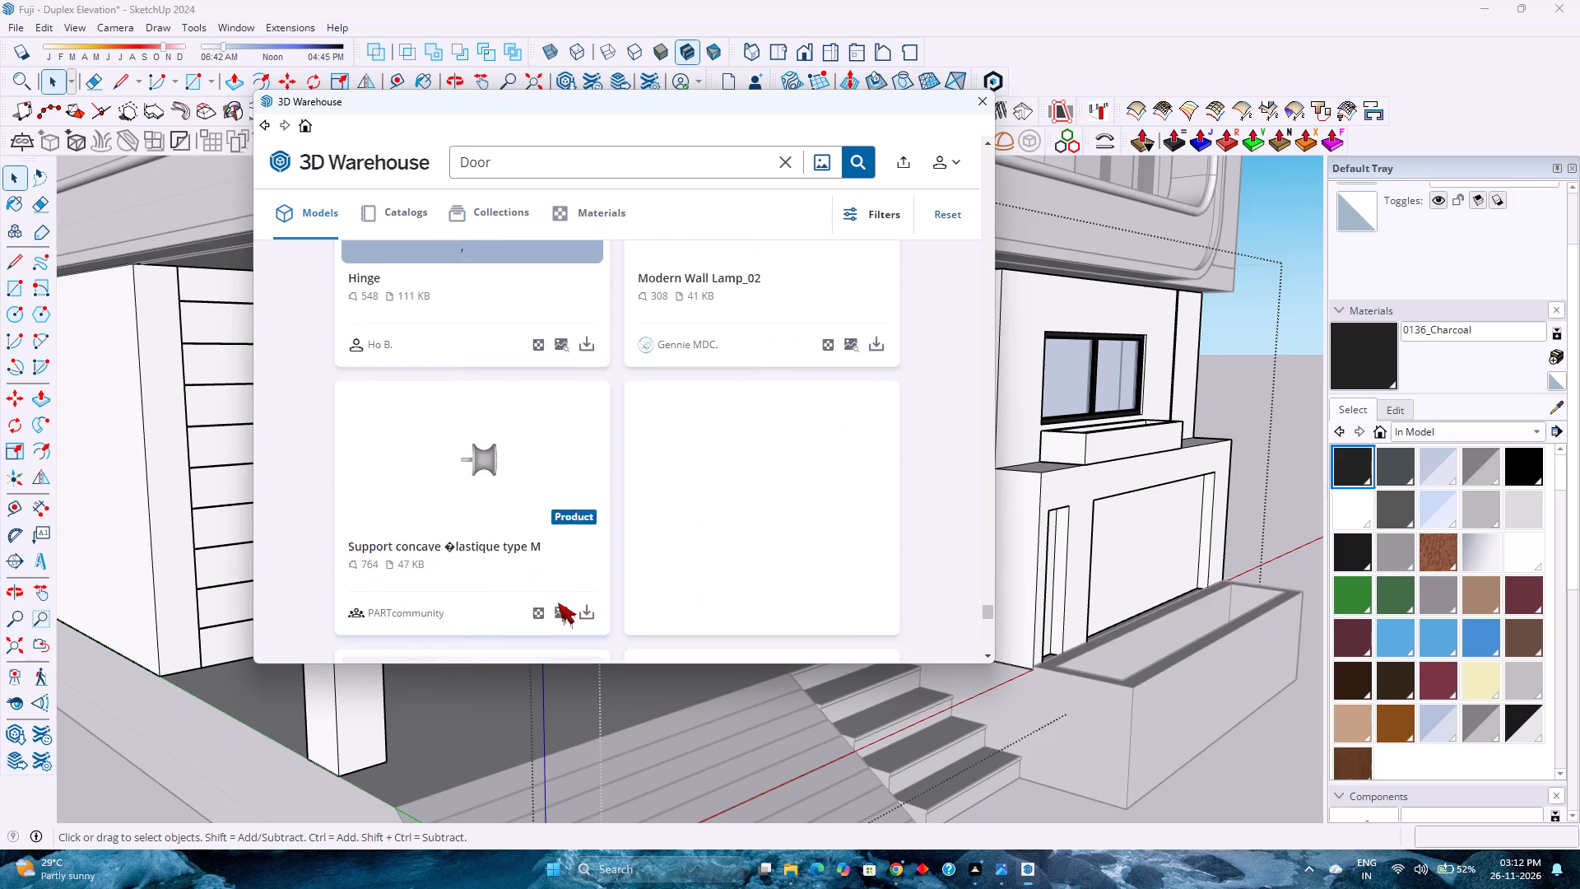
{"action": "scroll", "coordinate": [558, 603], "scroll_direction": "down", "scroll_amount": 3}
{"action": "scroll", "coordinate": [558, 603], "scroll_direction": "up", "scroll_amount": 4}
{"action": "scroll", "coordinate": [558, 603], "scroll_direction": "down", "scroll_amount": 4}
{"action": "scroll", "coordinate": [558, 603], "scroll_direction": "up", "scroll_amount": 3}
{"action": "scroll", "coordinate": [558, 603], "scroll_direction": "down", "scroll_amount": 2}
{"action": "scroll", "coordinate": [558, 603], "scroll_direction": "up", "scroll_amount": 2}
{"action": "scroll", "coordinate": [558, 603], "scroll_direction": "down", "scroll_amount": 2}
{"action": "scroll", "coordinate": [558, 603], "scroll_direction": "up", "scroll_amount": 3}
{"action": "scroll", "coordinate": [558, 603], "scroll_direction": "down", "scroll_amount": 1}
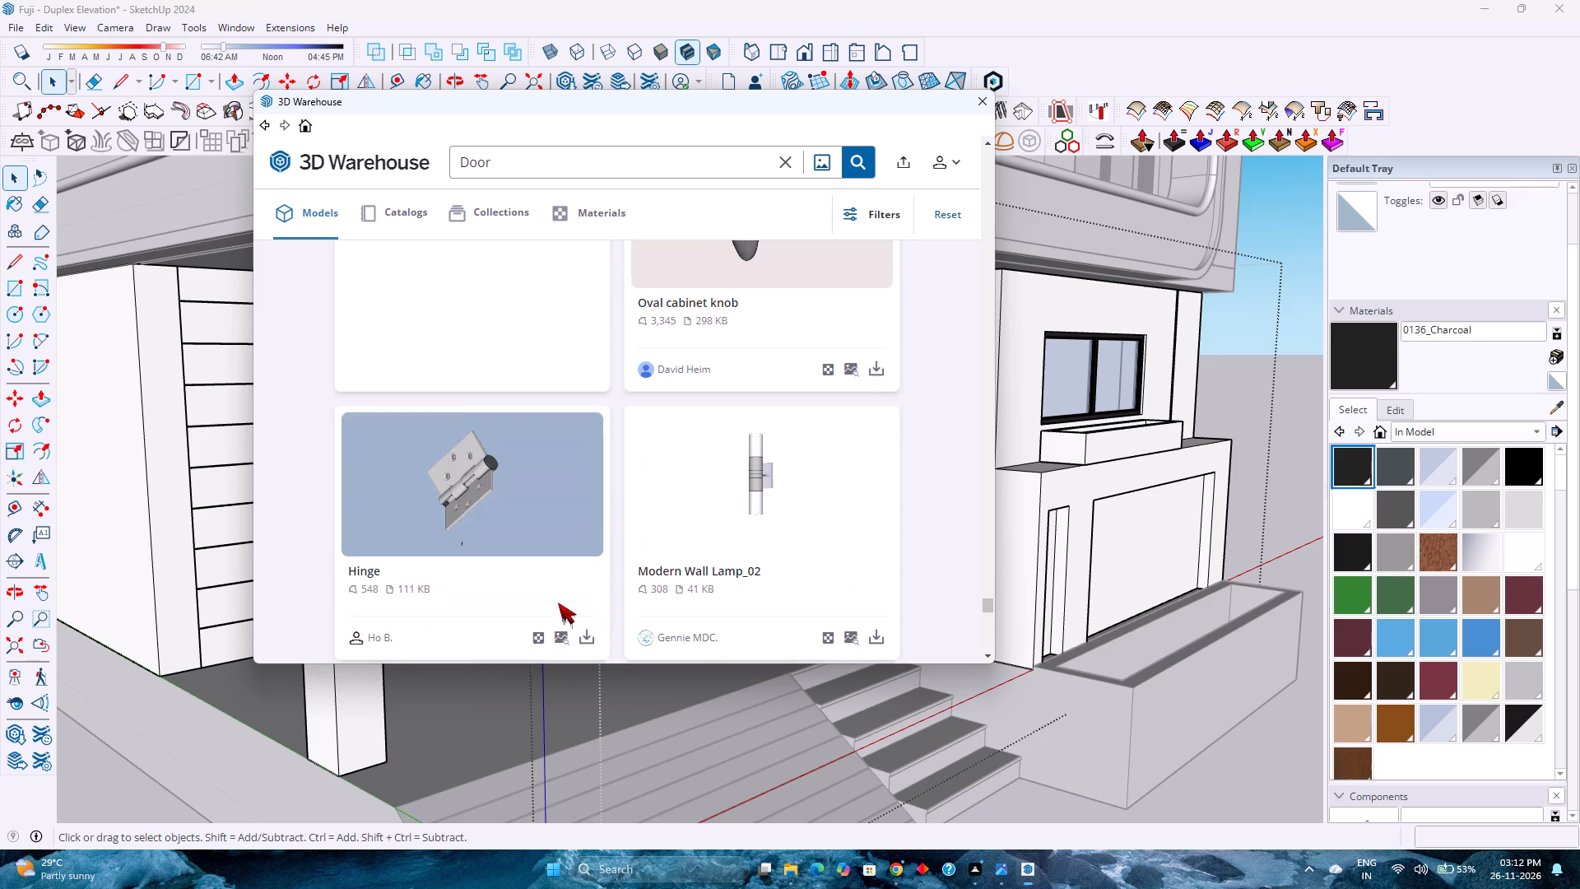
{"action": "scroll", "coordinate": [558, 603], "scroll_direction": "down", "scroll_amount": 2}
{"action": "scroll", "coordinate": [558, 603], "scroll_direction": "up", "scroll_amount": 4}
{"action": "scroll", "coordinate": [558, 603], "scroll_direction": "down", "scroll_amount": 4}
{"action": "scroll", "coordinate": [558, 603], "scroll_direction": "up", "scroll_amount": 4}
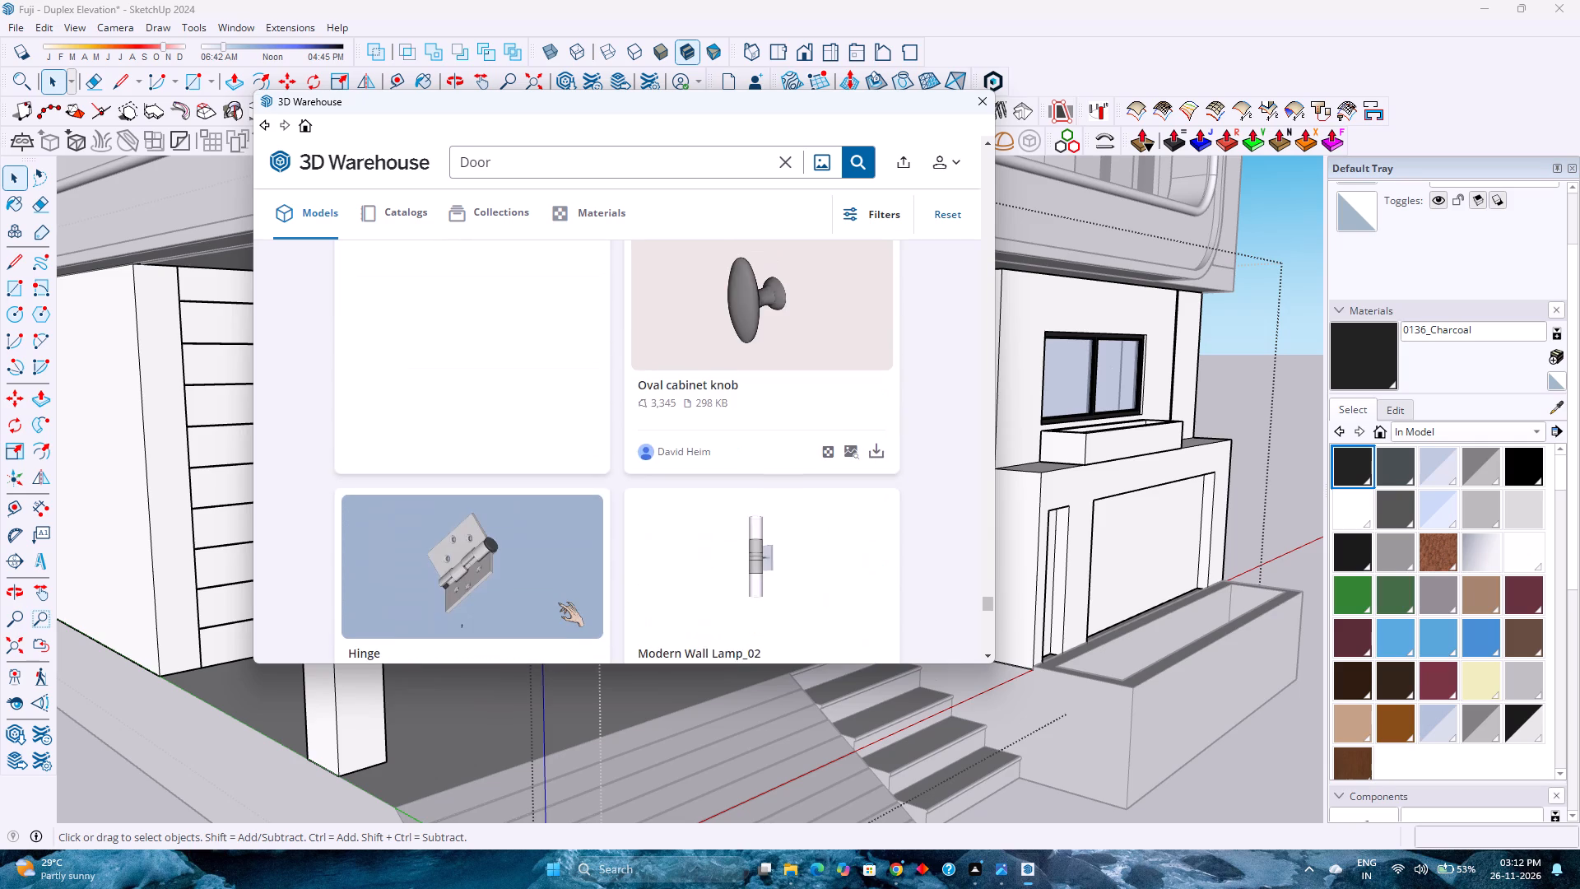
{"action": "scroll", "coordinate": [558, 603], "scroll_direction": "down", "scroll_amount": 4}
{"action": "scroll", "coordinate": [558, 603], "scroll_direction": "up", "scroll_amount": 3}
{"action": "scroll", "coordinate": [558, 603], "scroll_direction": "down", "scroll_amount": 2}
{"action": "scroll", "coordinate": [558, 603], "scroll_direction": "up", "scroll_amount": 2}
{"action": "scroll", "coordinate": [558, 603], "scroll_direction": "down", "scroll_amount": 1}
{"action": "scroll", "coordinate": [558, 603], "scroll_direction": "up", "scroll_amount": 1}
{"action": "scroll", "coordinate": [558, 603], "scroll_direction": "down", "scroll_amount": 2}
{"action": "scroll", "coordinate": [558, 603], "scroll_direction": "up", "scroll_amount": 2}
{"action": "scroll", "coordinate": [558, 603], "scroll_direction": "down", "scroll_amount": 3}
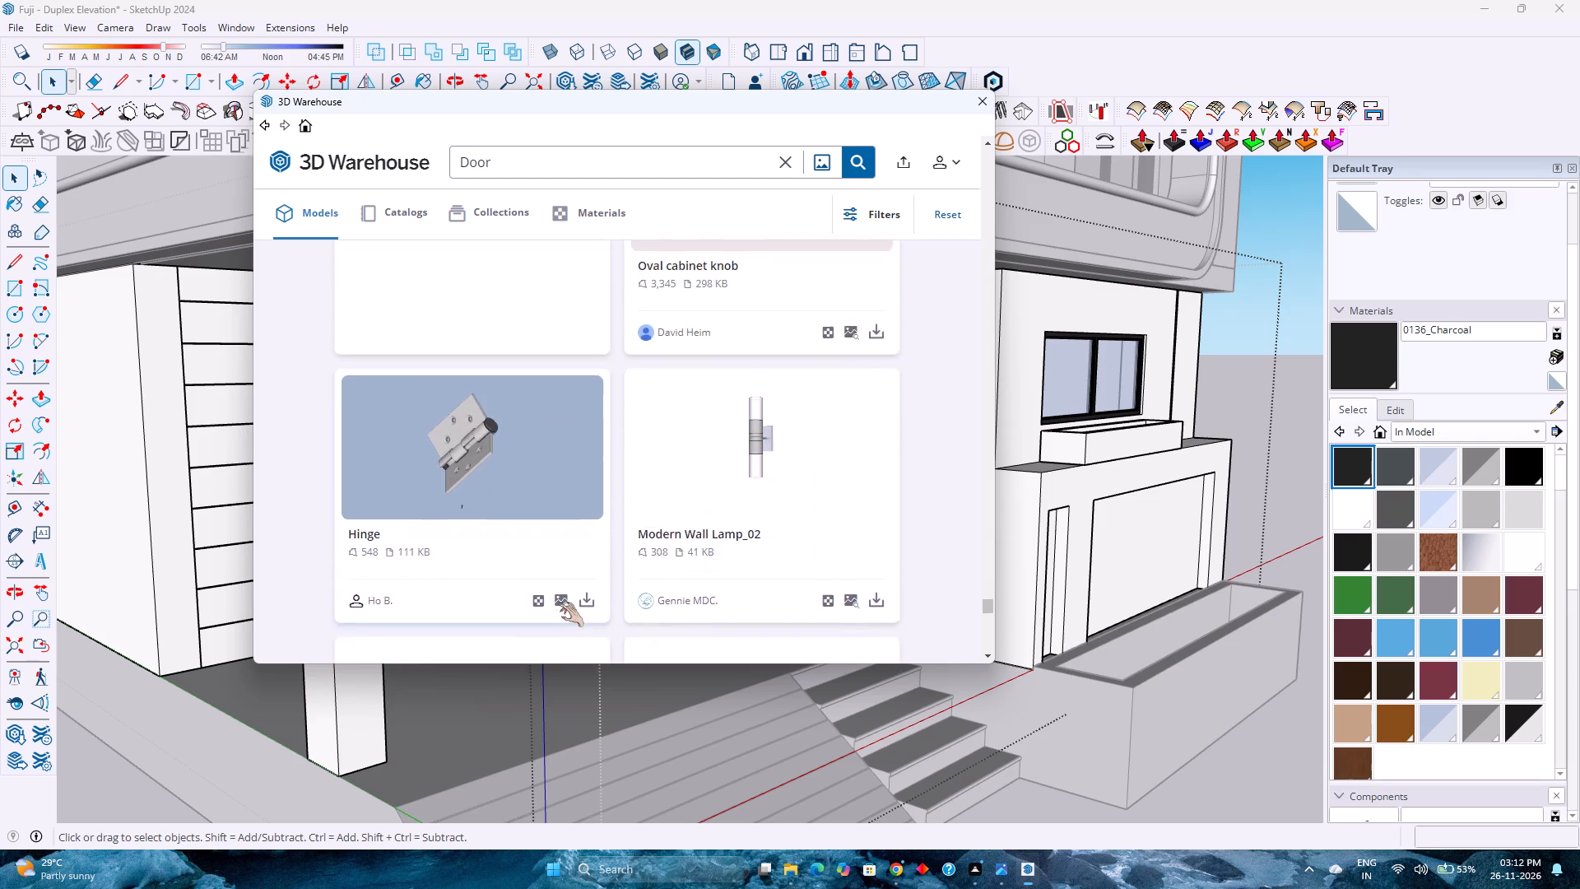
{"action": "scroll", "coordinate": [558, 603], "scroll_direction": "up", "scroll_amount": 3}
{"action": "scroll", "coordinate": [558, 603], "scroll_direction": "down", "scroll_amount": 3}
{"action": "scroll", "coordinate": [558, 603], "scroll_direction": "up", "scroll_amount": 3}
{"action": "scroll", "coordinate": [558, 603], "scroll_direction": "down", "scroll_amount": 1}
{"action": "scroll", "coordinate": [558, 603], "scroll_direction": "up", "scroll_amount": 1}
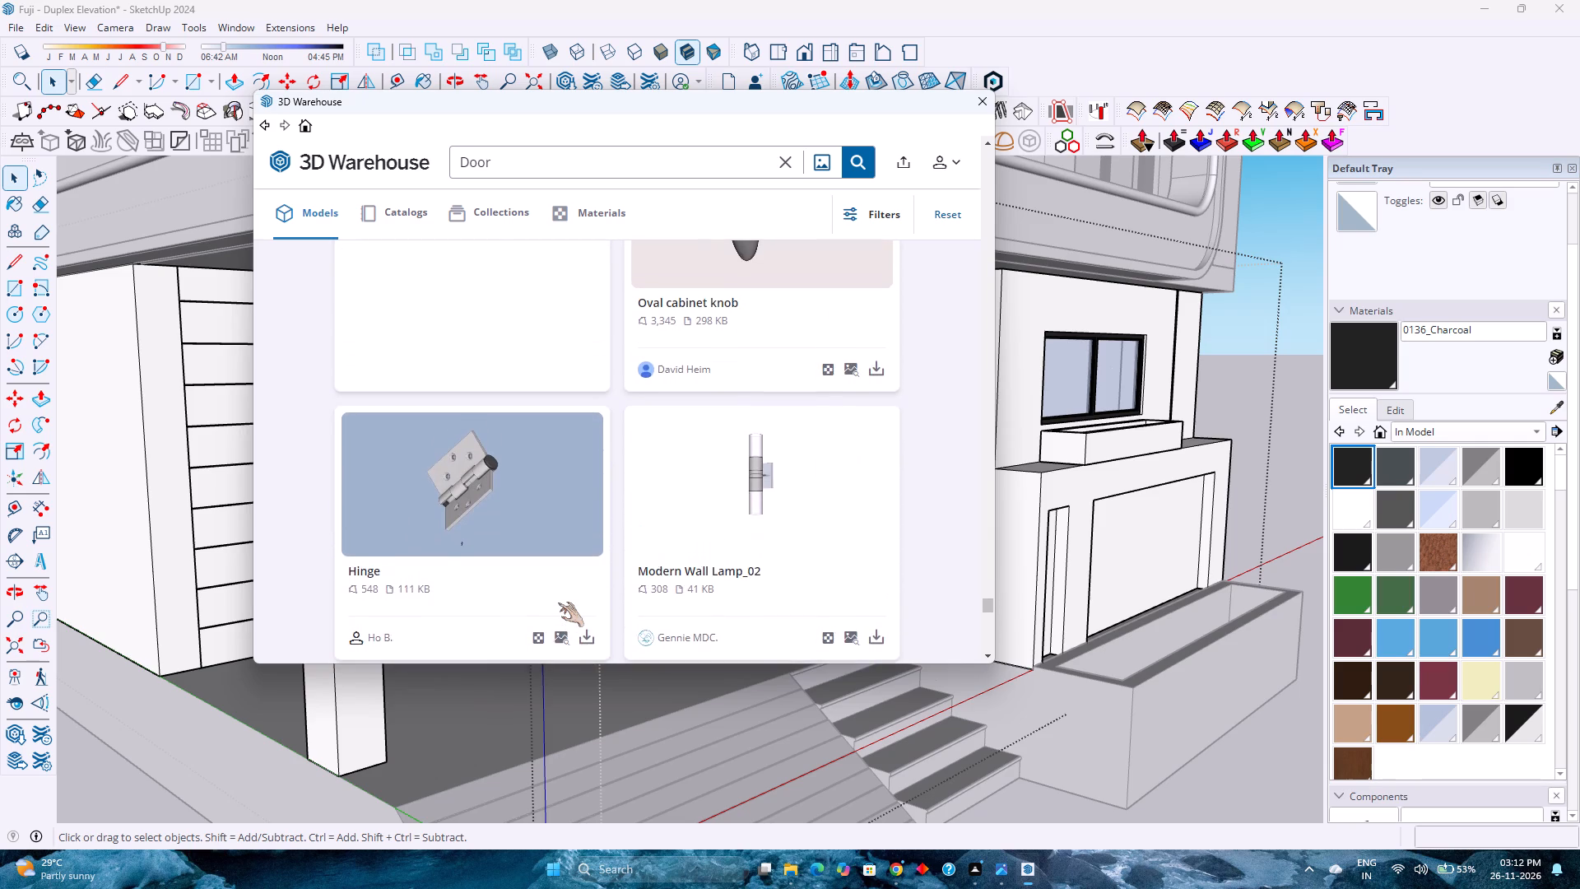
{"action": "scroll", "coordinate": [558, 603], "scroll_direction": "down", "scroll_amount": 1}
{"action": "scroll", "coordinate": [558, 603], "scroll_direction": "up", "scroll_amount": 2}
{"action": "scroll", "coordinate": [558, 603], "scroll_direction": "down", "scroll_amount": 4}
{"action": "scroll", "coordinate": [558, 603], "scroll_direction": "up", "scroll_amount": 4}
{"action": "scroll", "coordinate": [558, 603], "scroll_direction": "down", "scroll_amount": 4}
{"action": "scroll", "coordinate": [557, 606], "scroll_direction": "up", "scroll_amount": 4}
{"action": "scroll", "coordinate": [557, 606], "scroll_direction": "down", "scroll_amount": 4}
{"action": "scroll", "coordinate": [557, 606], "scroll_direction": "up", "scroll_amount": 3}
{"action": "scroll", "coordinate": [557, 606], "scroll_direction": "down", "scroll_amount": 4}
{"action": "scroll", "coordinate": [555, 607], "scroll_direction": "up", "scroll_amount": 2}
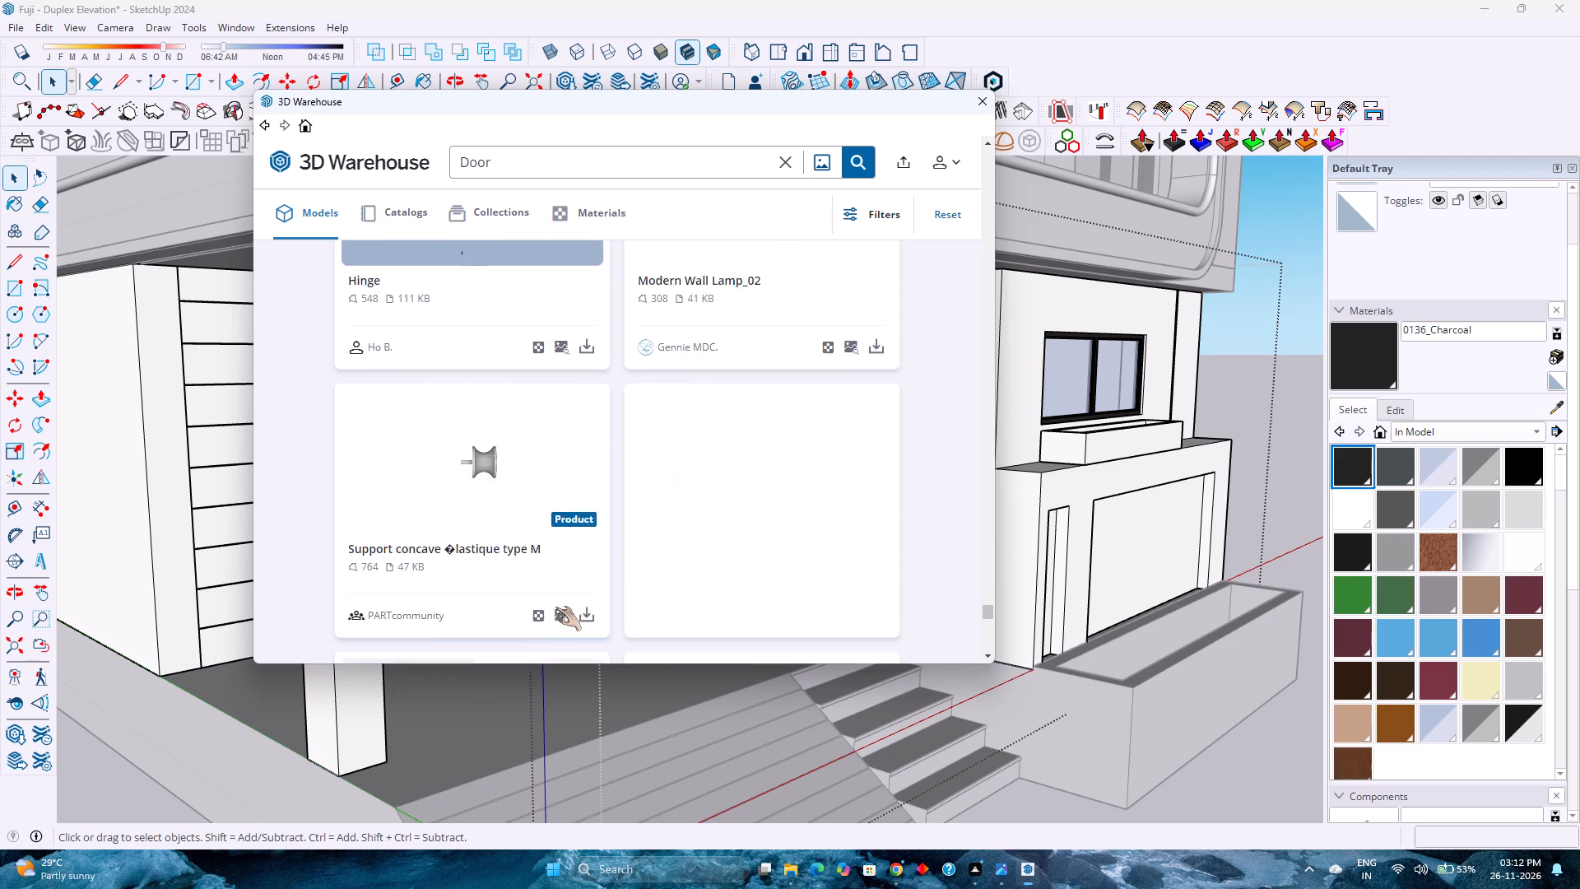
{"action": "scroll", "coordinate": [555, 607], "scroll_direction": "up", "scroll_amount": 2}
{"action": "scroll", "coordinate": [555, 607], "scroll_direction": "down", "scroll_amount": 4}
{"action": "scroll", "coordinate": [555, 607], "scroll_direction": "up", "scroll_amount": 5}
{"action": "scroll", "coordinate": [555, 607], "scroll_direction": "down", "scroll_amount": 6}
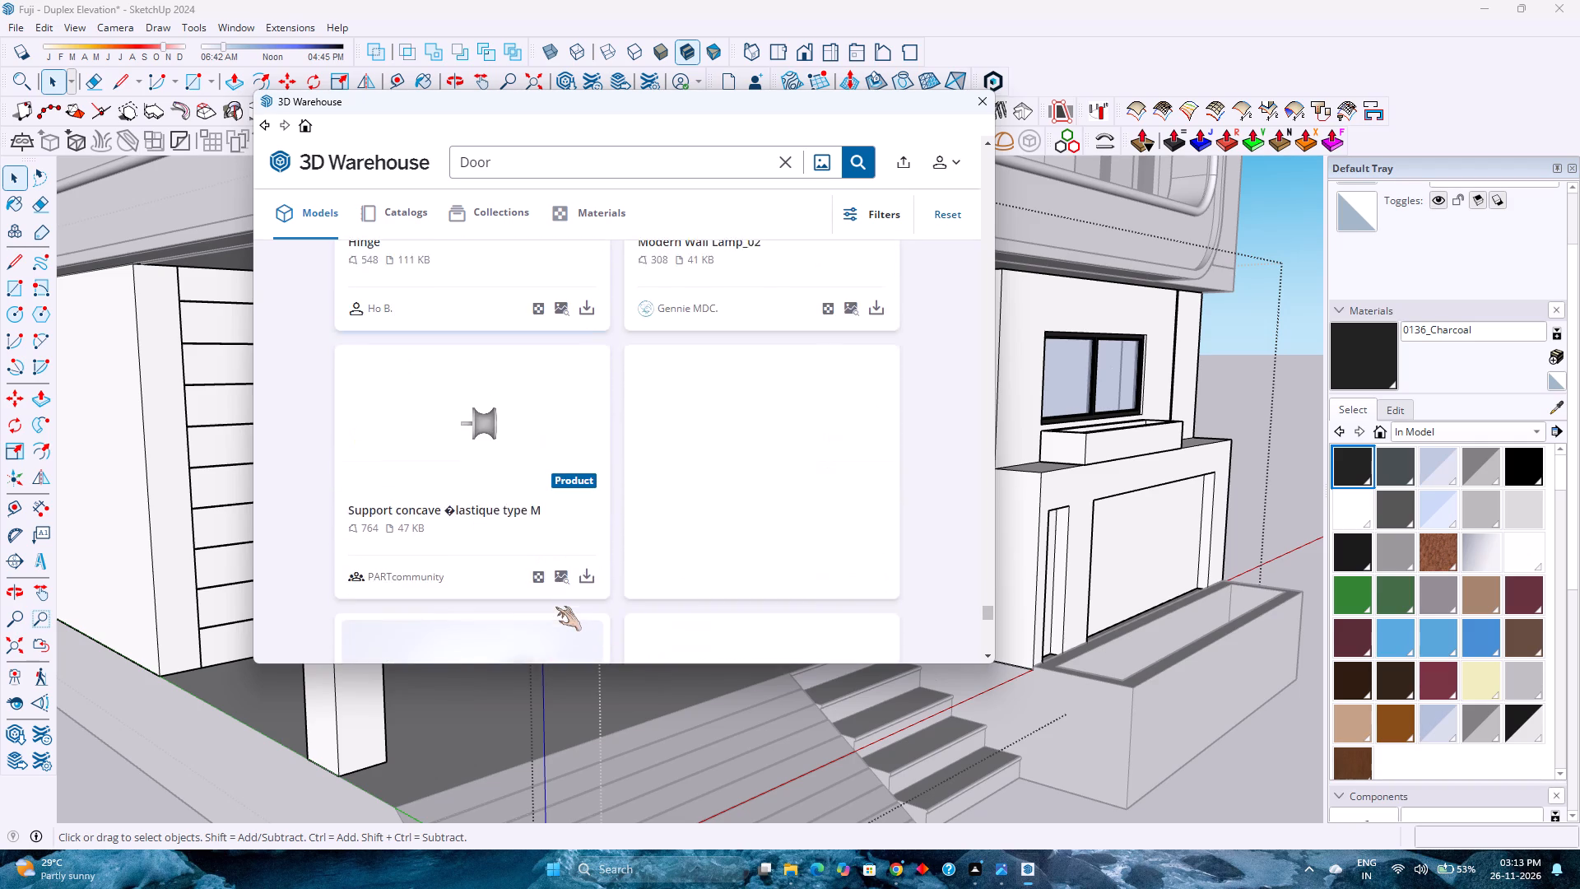
{"action": "scroll", "coordinate": [555, 607], "scroll_direction": "down", "scroll_amount": 11}
{"action": "scroll", "coordinate": [555, 607], "scroll_direction": "up", "scroll_amount": 4}
{"action": "scroll", "coordinate": [555, 607], "scroll_direction": "down", "scroll_amount": 3}
{"action": "scroll", "coordinate": [555, 607], "scroll_direction": "up", "scroll_amount": 3}
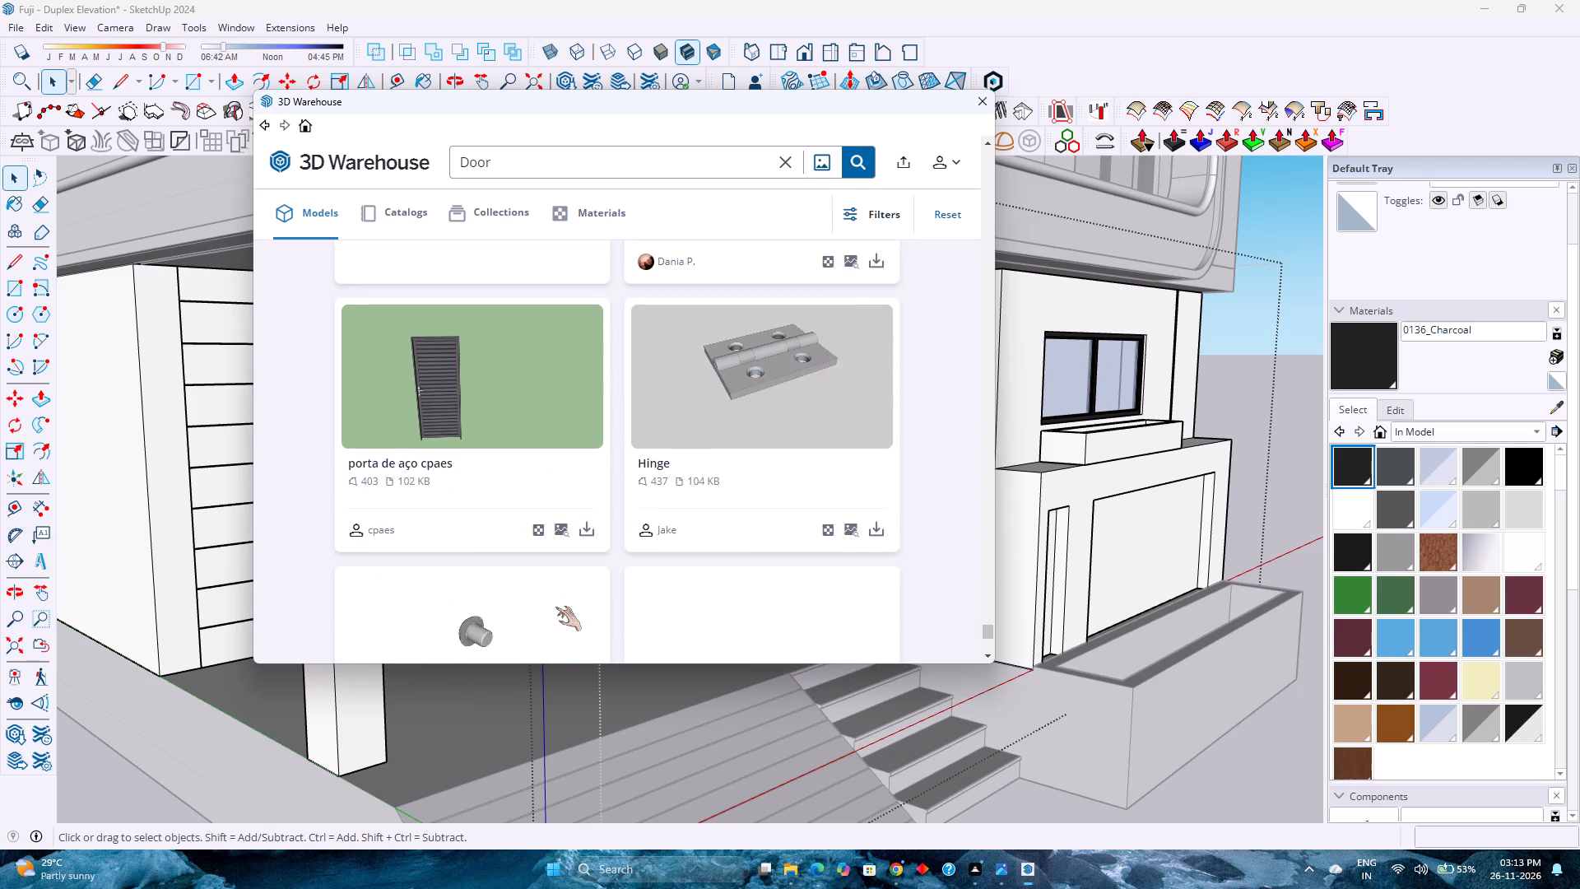
{"action": "scroll", "coordinate": [555, 607], "scroll_direction": "down", "scroll_amount": 4}
{"action": "scroll", "coordinate": [555, 607], "scroll_direction": "up", "scroll_amount": 4}
{"action": "scroll", "coordinate": [555, 607], "scroll_direction": "down", "scroll_amount": 4}
{"action": "scroll", "coordinate": [555, 607], "scroll_direction": "up", "scroll_amount": 2}
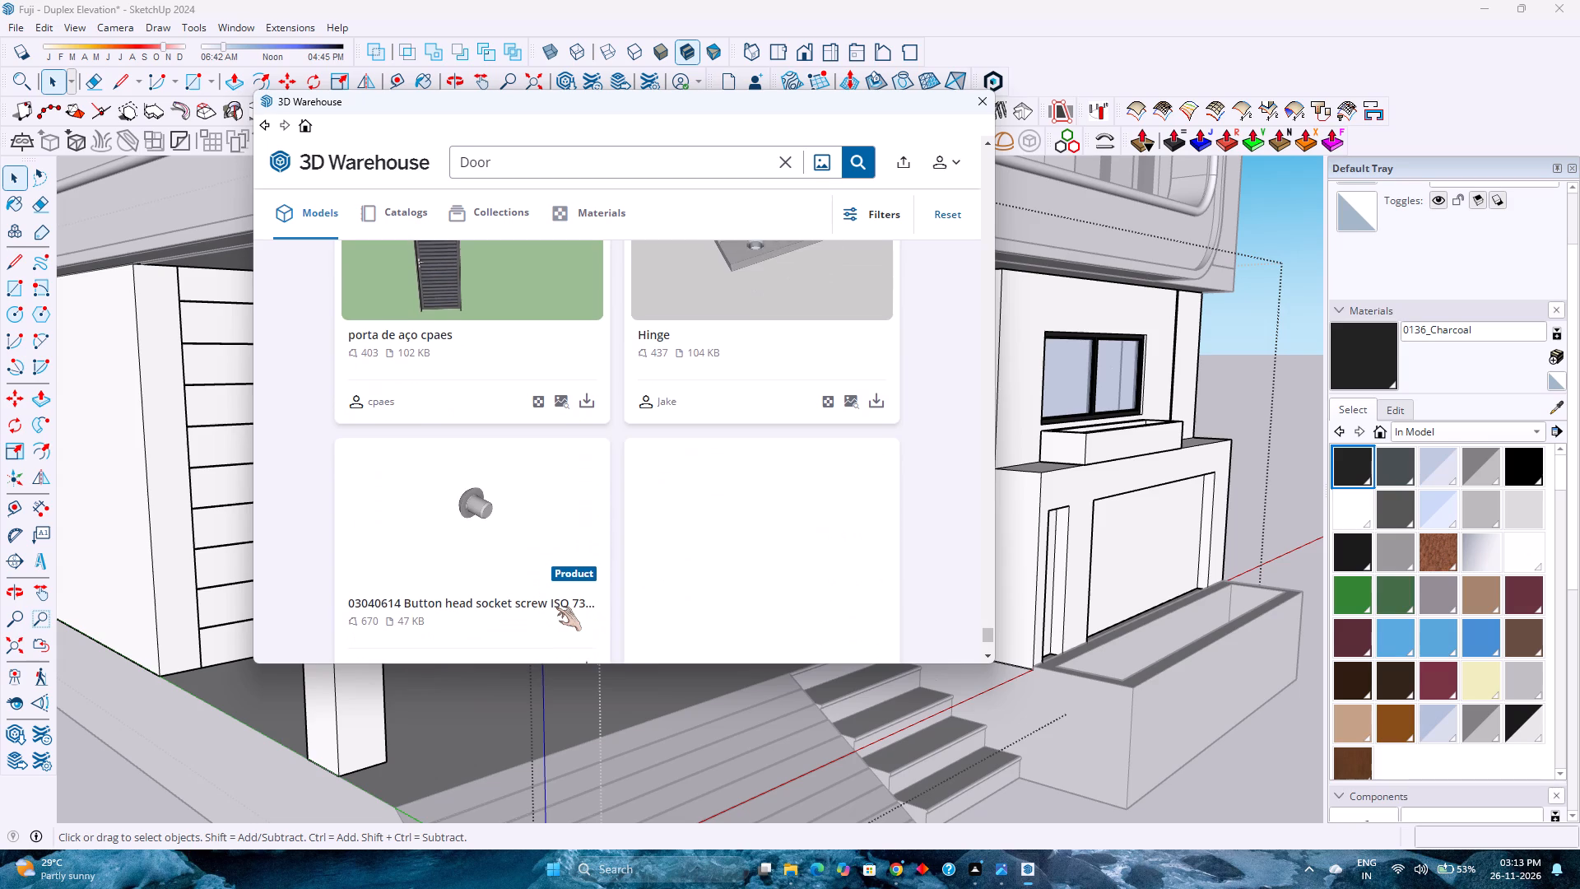
{"action": "scroll", "coordinate": [555, 607], "scroll_direction": "up", "scroll_amount": 2}
{"action": "scroll", "coordinate": [555, 607], "scroll_direction": "down", "scroll_amount": 3}
{"action": "scroll", "coordinate": [555, 607], "scroll_direction": "up", "scroll_amount": 3}
{"action": "scroll", "coordinate": [555, 607], "scroll_direction": "down", "scroll_amount": 3}
{"action": "scroll", "coordinate": [555, 607], "scroll_direction": "up", "scroll_amount": 3}
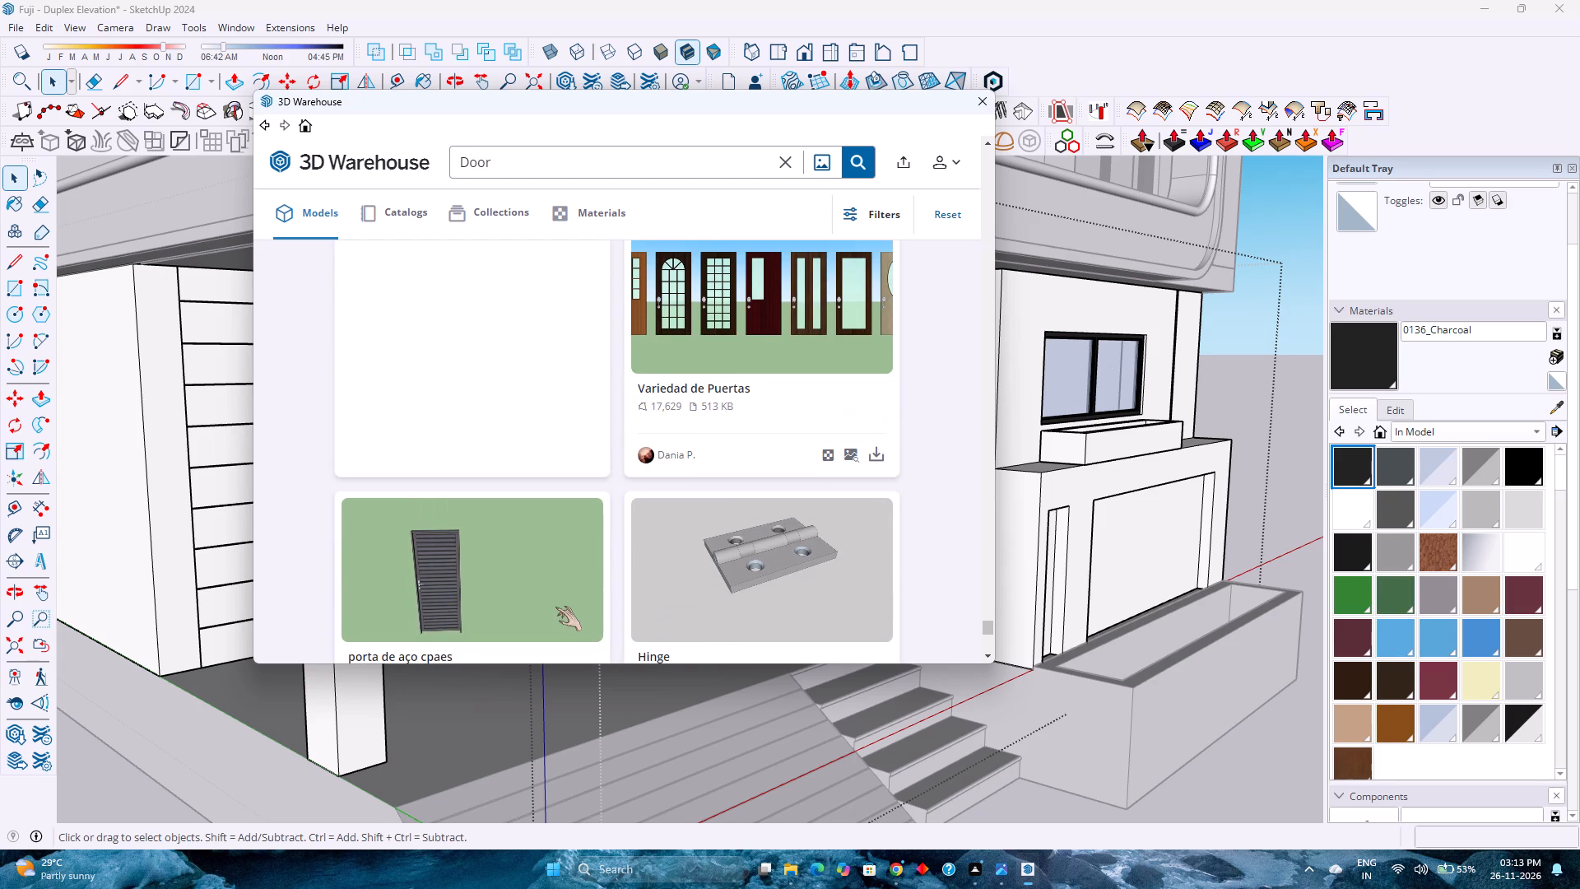
{"action": "scroll", "coordinate": [555, 607], "scroll_direction": "down", "scroll_amount": 4}
{"action": "scroll", "coordinate": [555, 607], "scroll_direction": "up", "scroll_amount": 4}
{"action": "scroll", "coordinate": [555, 607], "scroll_direction": "down", "scroll_amount": 4}
{"action": "scroll", "coordinate": [555, 607], "scroll_direction": "up", "scroll_amount": 4}
{"action": "scroll", "coordinate": [555, 607], "scroll_direction": "down", "scroll_amount": 5}
{"action": "scroll", "coordinate": [555, 607], "scroll_direction": "up", "scroll_amount": 4}
{"action": "scroll", "coordinate": [555, 607], "scroll_direction": "down", "scroll_amount": 1}
{"action": "scroll", "coordinate": [555, 607], "scroll_direction": "up", "scroll_amount": 1}
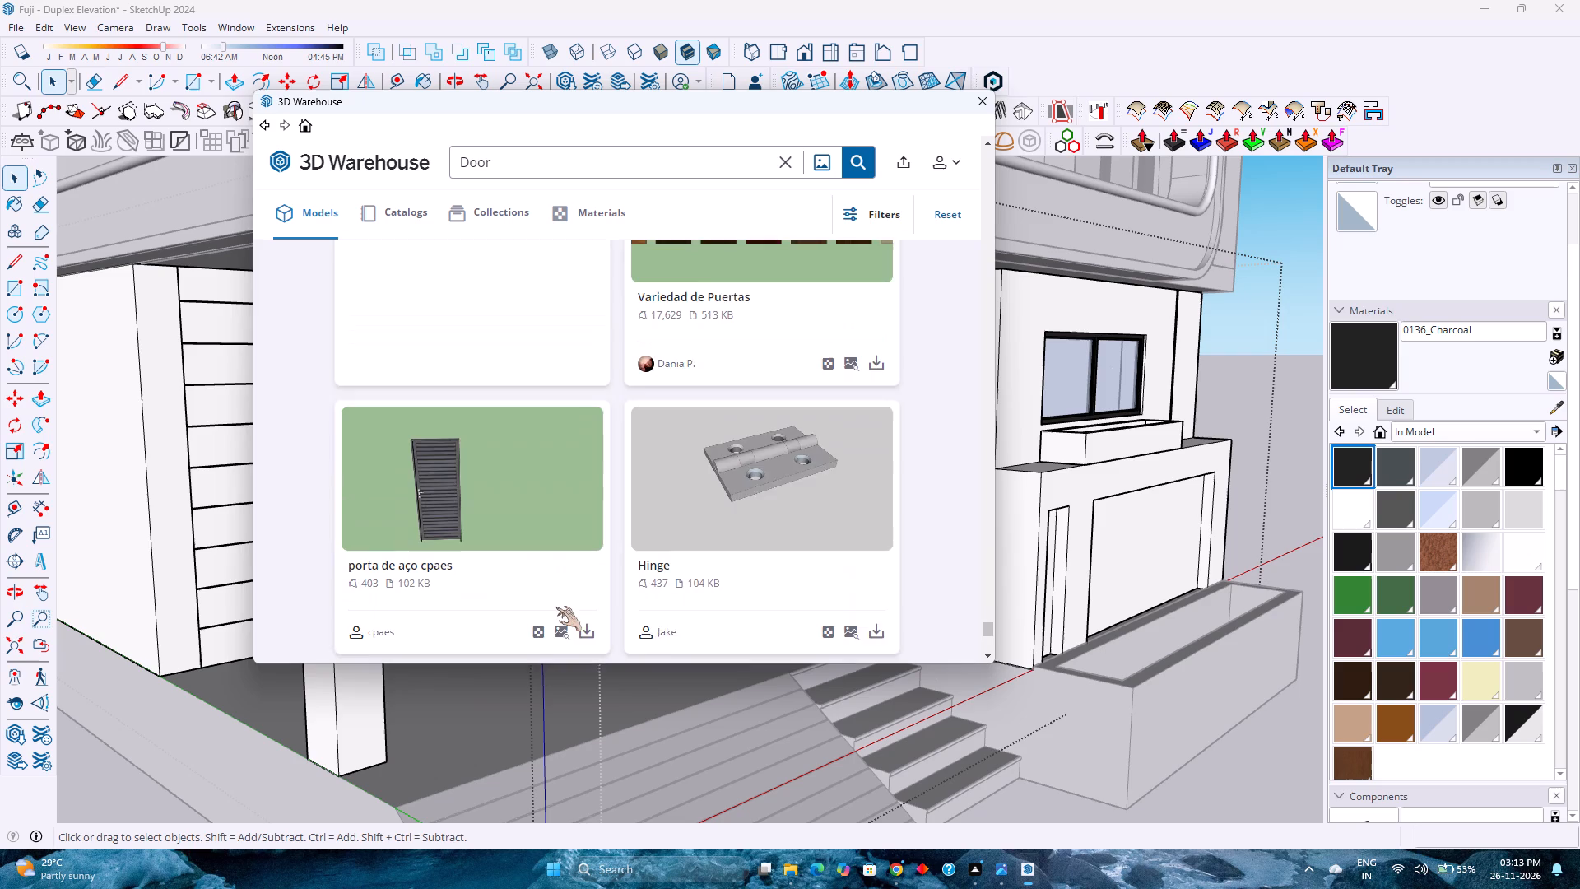
{"action": "scroll", "coordinate": [555, 607], "scroll_direction": "down", "scroll_amount": 7}
{"action": "scroll", "coordinate": [555, 607], "scroll_direction": "up", "scroll_amount": 3}
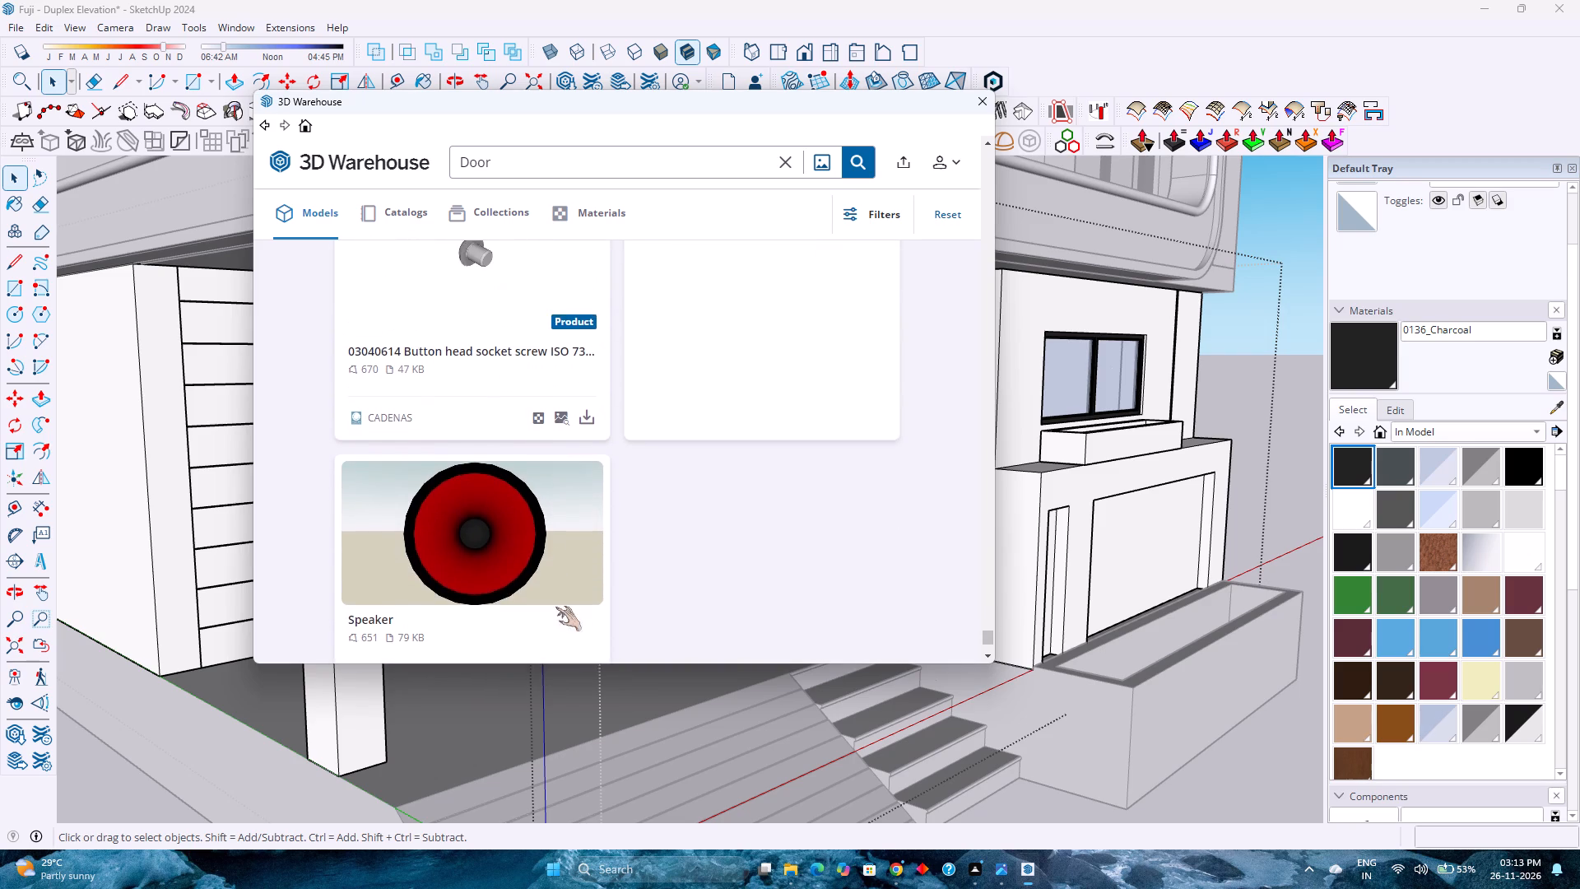
{"action": "scroll", "coordinate": [555, 607], "scroll_direction": "down", "scroll_amount": 3}
{"action": "scroll", "coordinate": [555, 607], "scroll_direction": "up", "scroll_amount": 3}
{"action": "scroll", "coordinate": [555, 607], "scroll_direction": "down", "scroll_amount": 4}
{"action": "scroll", "coordinate": [555, 607], "scroll_direction": "up", "scroll_amount": 4}
{"action": "scroll", "coordinate": [555, 607], "scroll_direction": "down", "scroll_amount": 4}
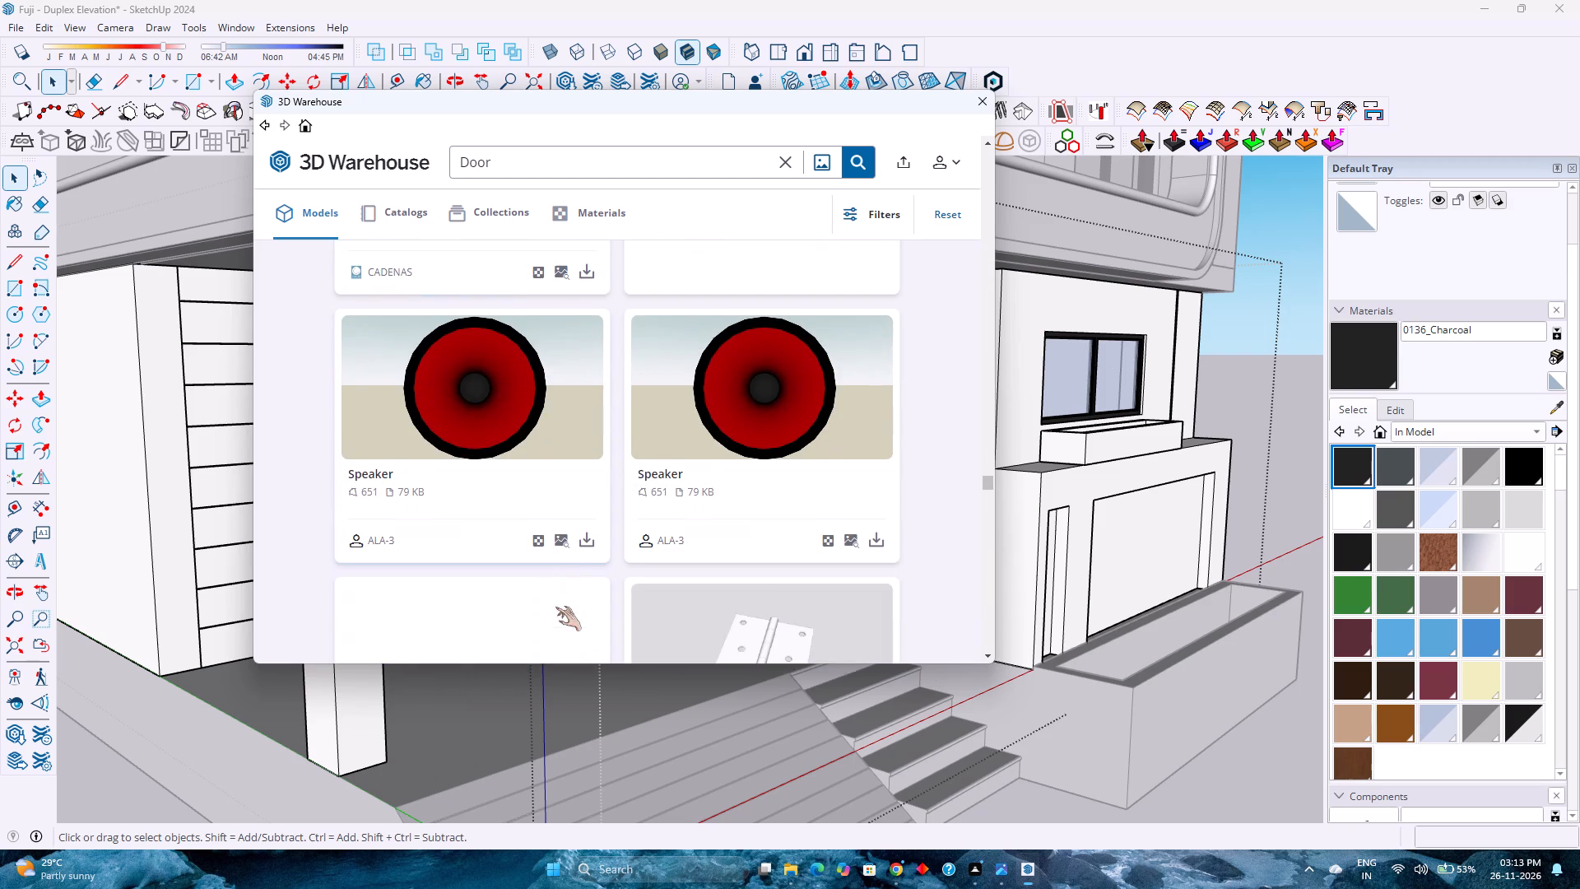
{"action": "scroll", "coordinate": [555, 607], "scroll_direction": "up", "scroll_amount": 4}
{"action": "scroll", "coordinate": [555, 607], "scroll_direction": "down", "scroll_amount": 7}
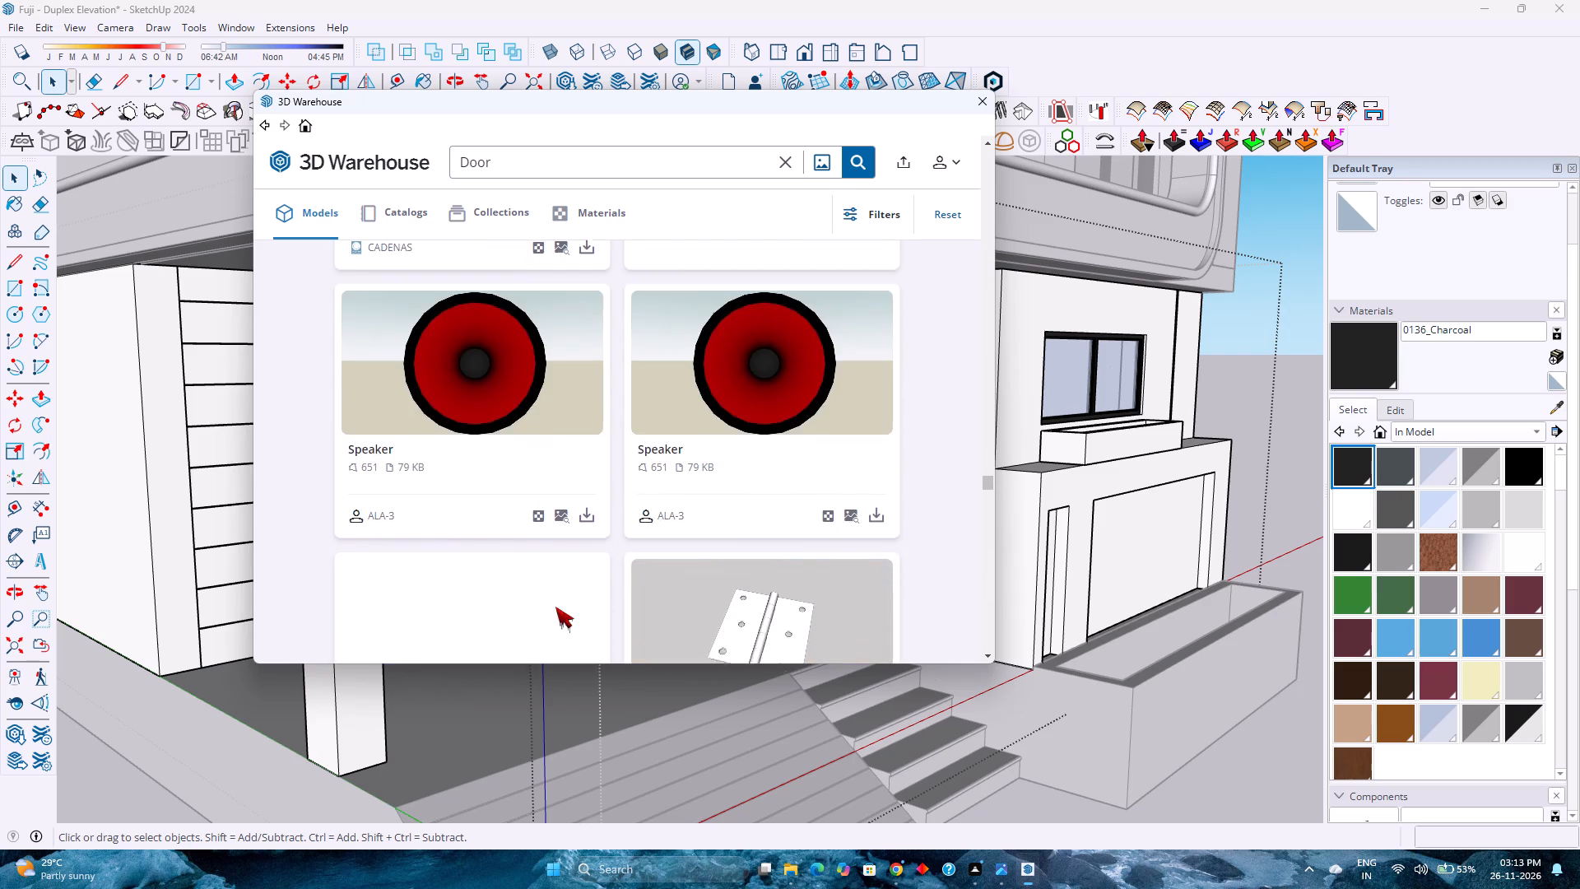
{"action": "scroll", "coordinate": [555, 607], "scroll_direction": "down", "scroll_amount": 18}
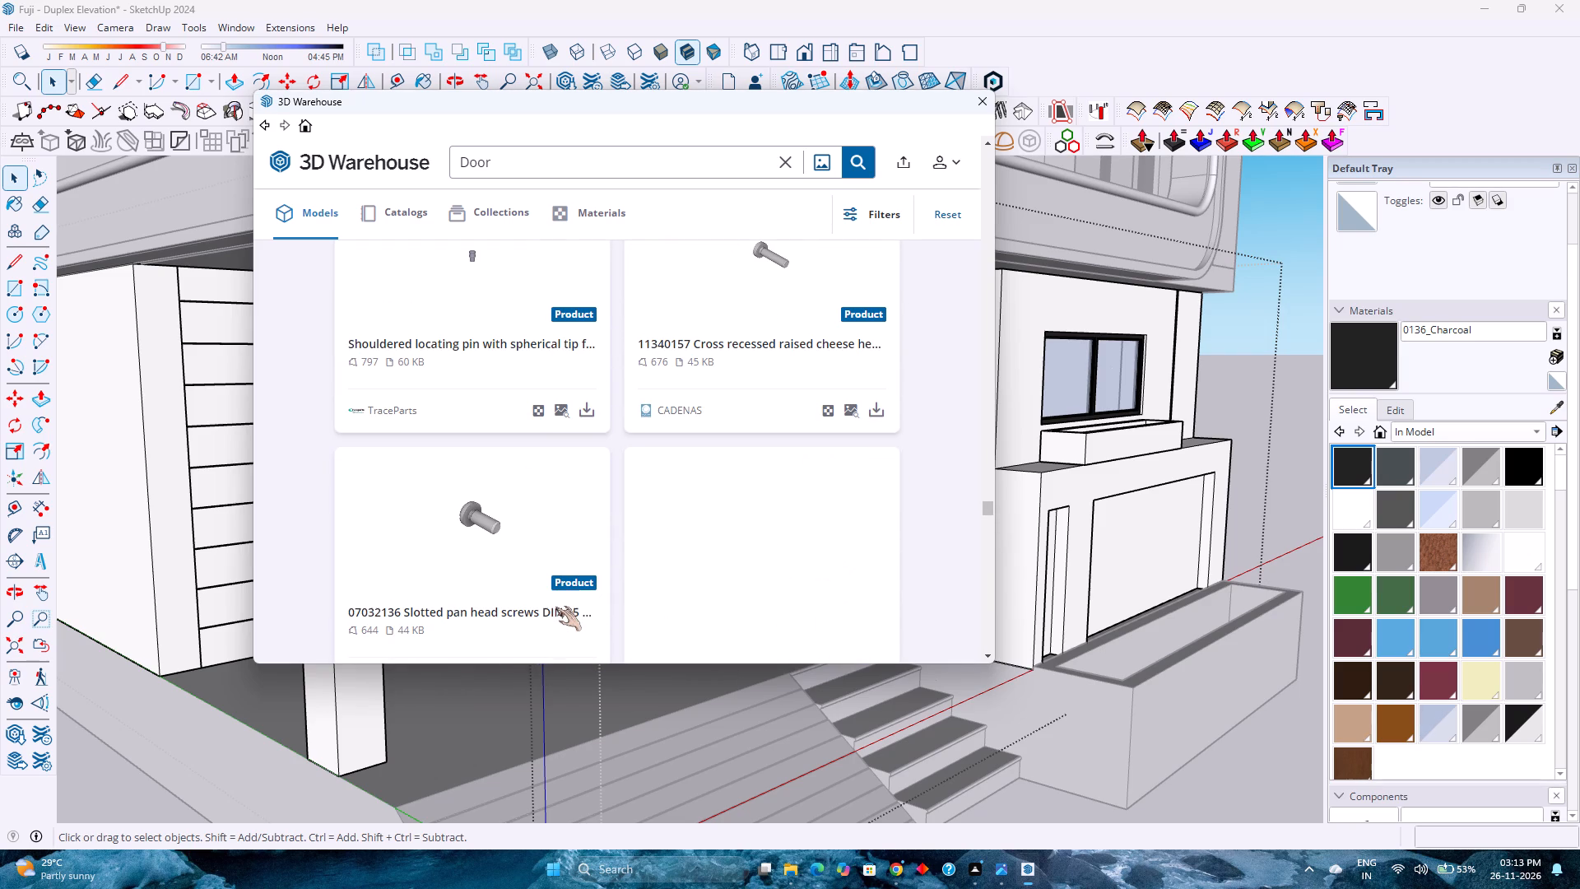
Return to the start of the "Door" results and review the most relevant door models again.
{"action": "left_click_drag", "start_coordinate": [984, 501], "coordinate": [982, 526]}
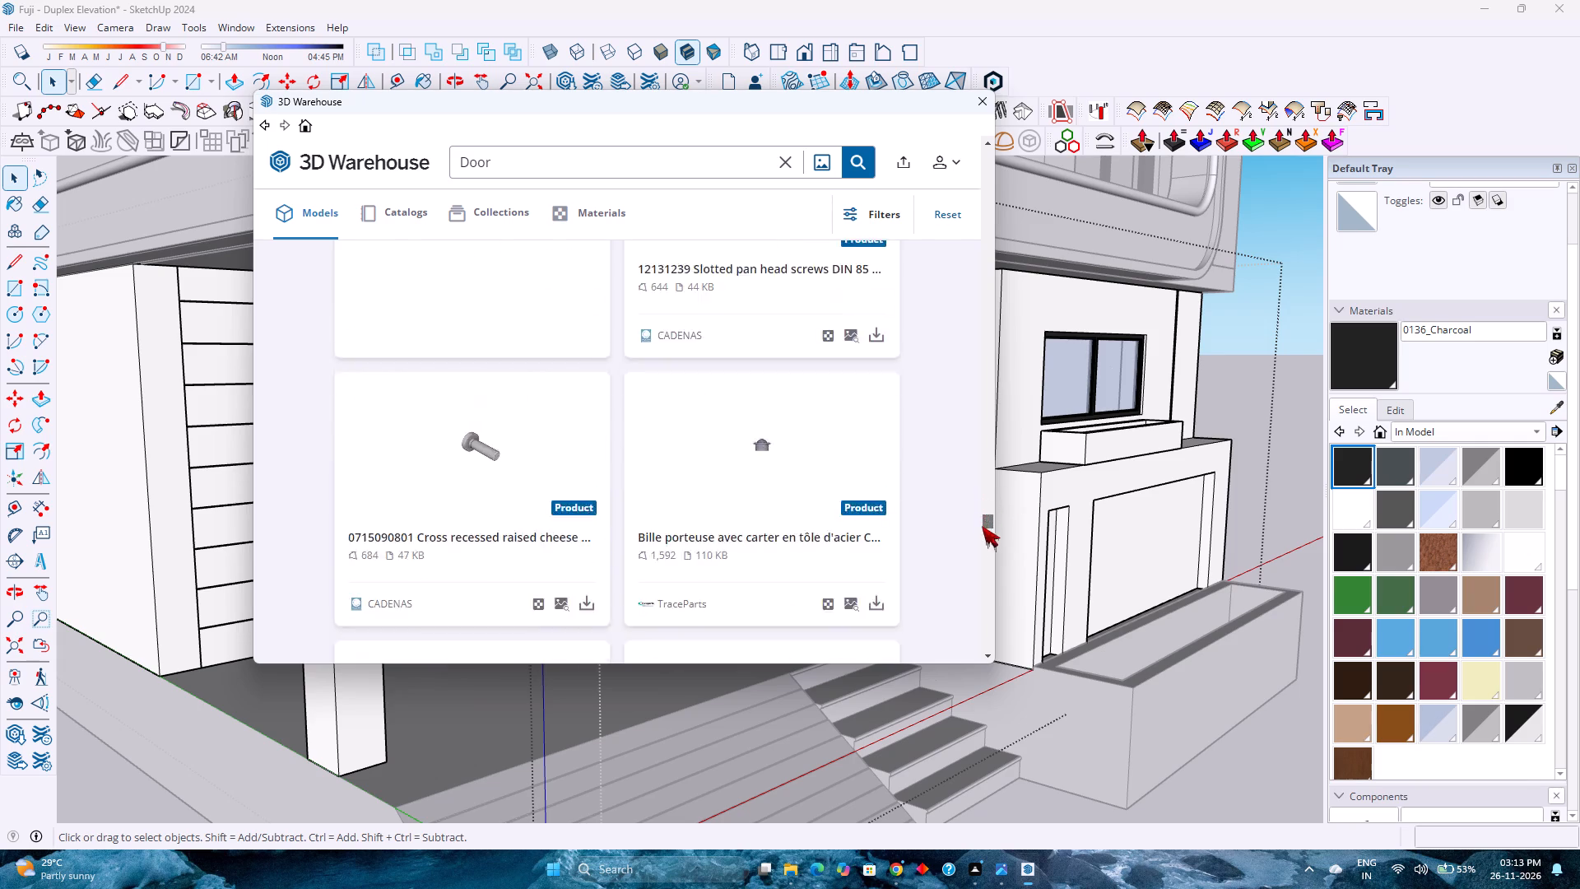
{"action": "left_click_drag", "start_coordinate": [982, 526], "coordinate": [960, 249]}
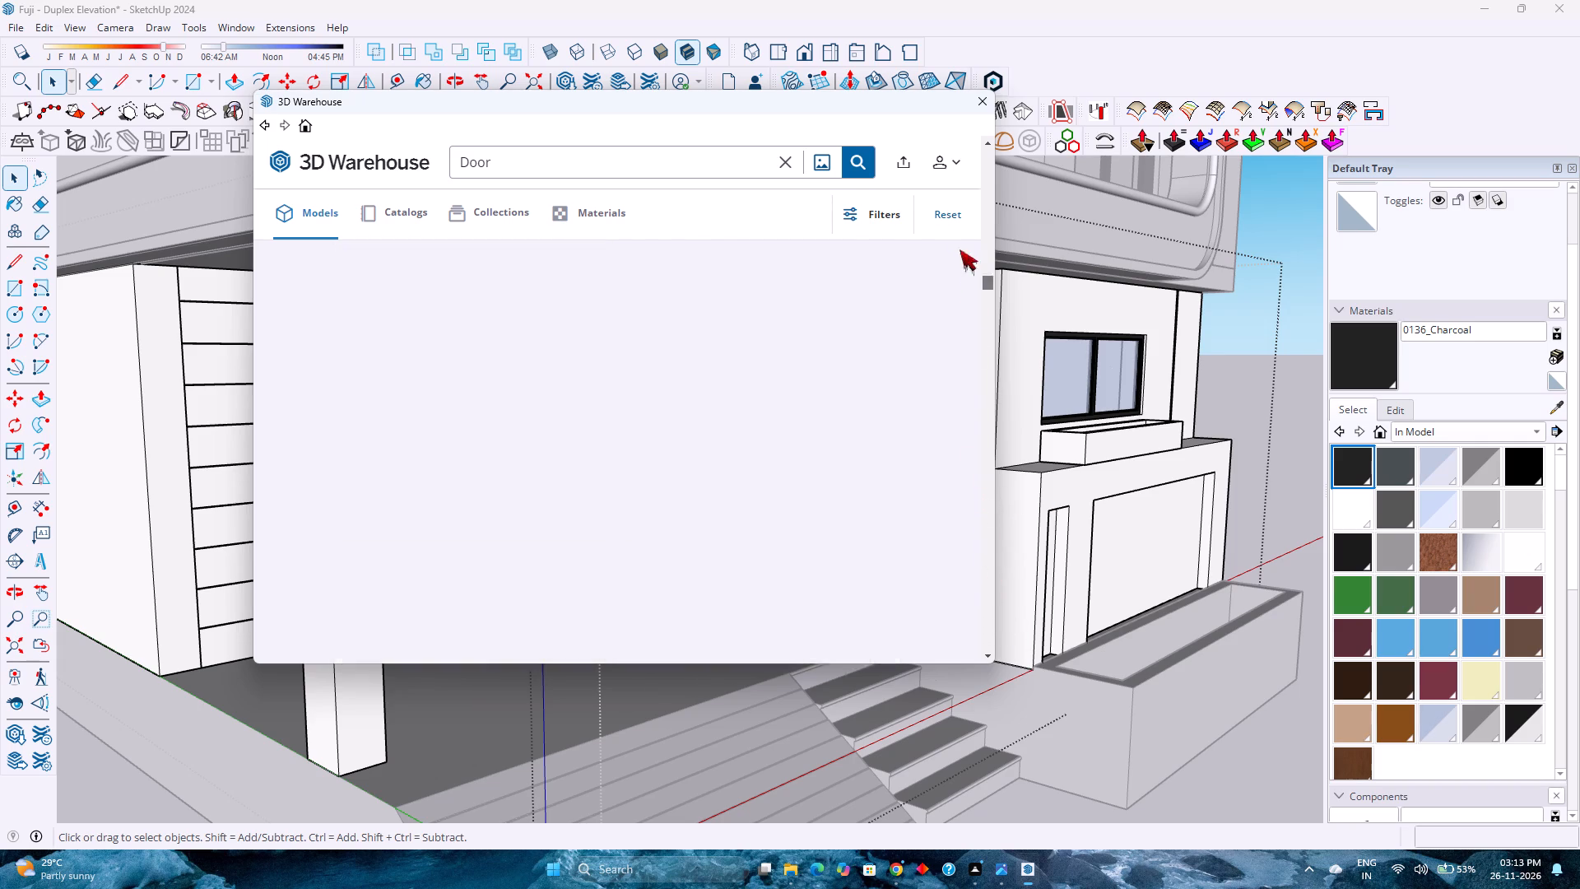
{"action": "left_click_drag", "start_coordinate": [960, 249], "coordinate": [958, 136]}
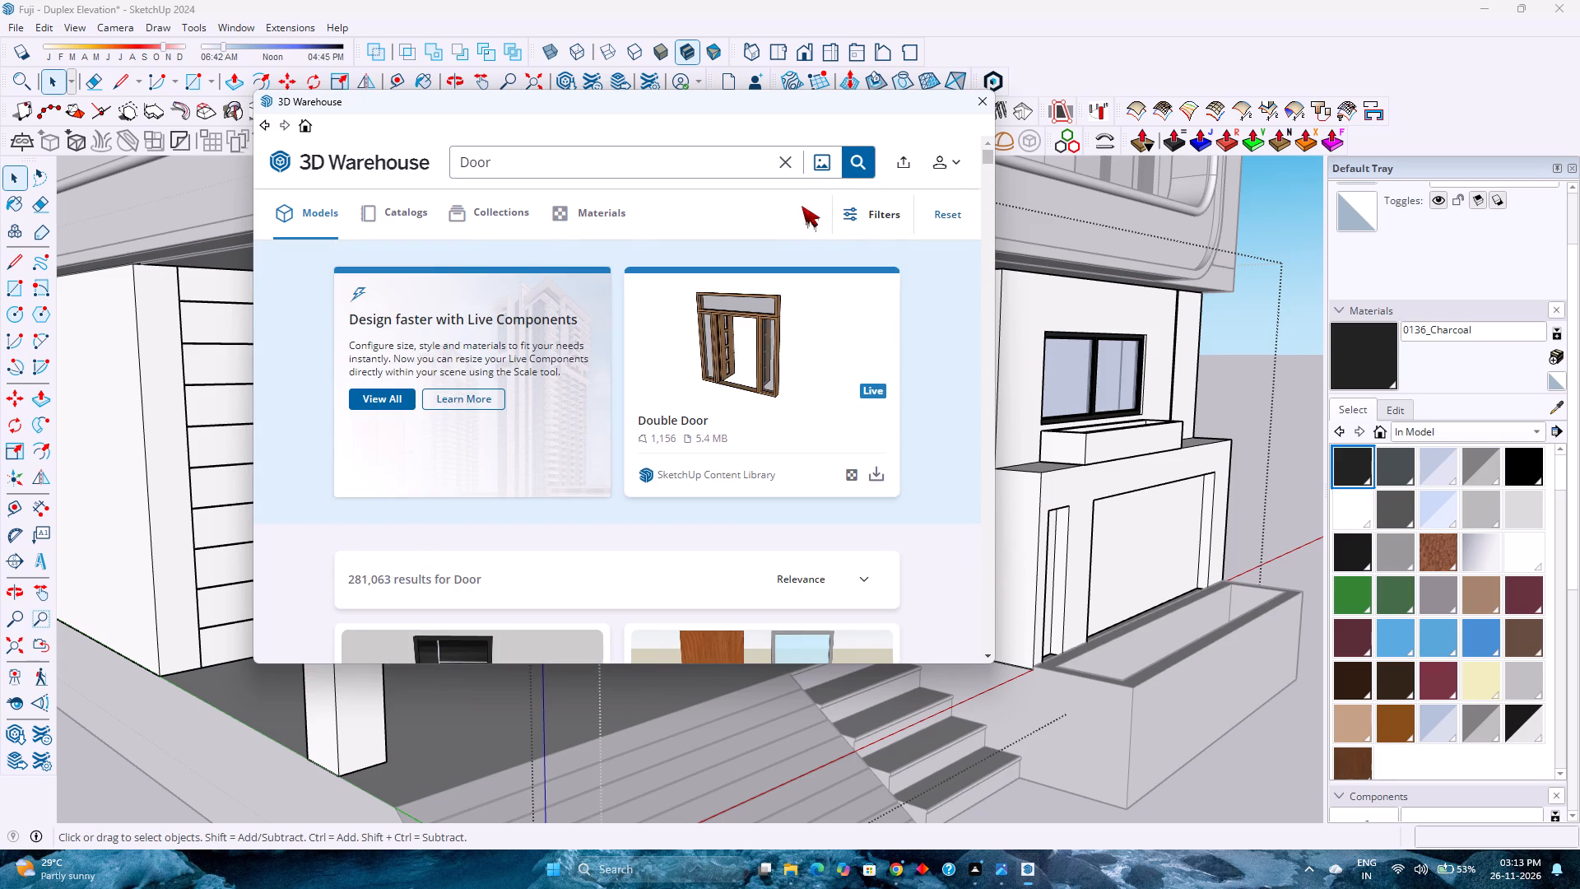
{"action": "scroll", "coordinate": [567, 412], "scroll_direction": "down", "scroll_amount": 3}
{"action": "scroll", "coordinate": [643, 479], "scroll_direction": "down", "scroll_amount": 3}
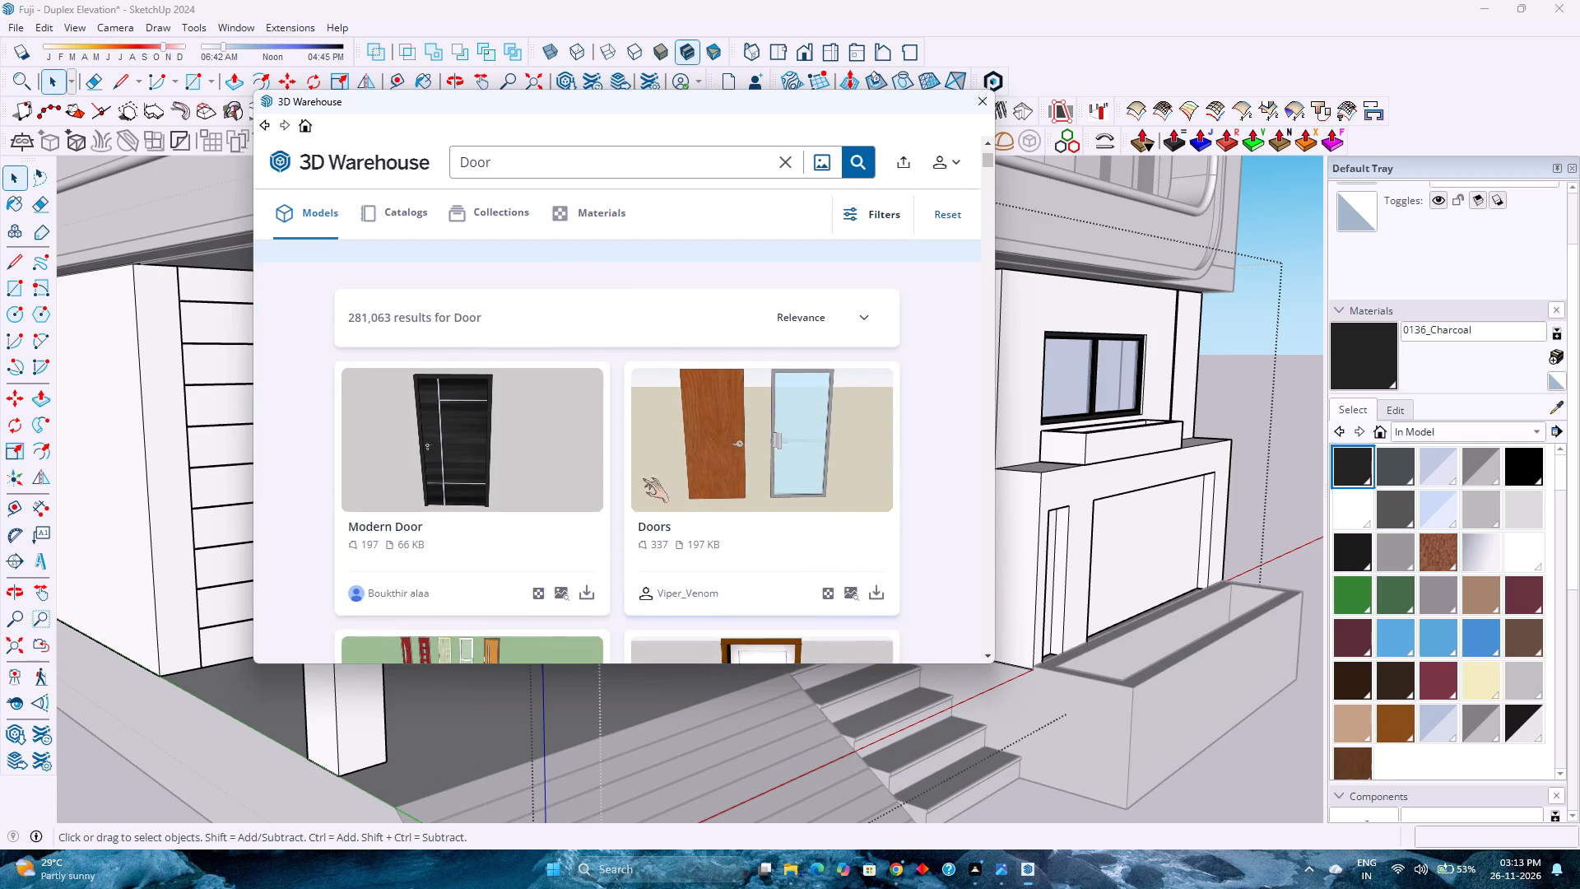
{"action": "scroll", "coordinate": [643, 478], "scroll_direction": "down", "scroll_amount": 1}
{"action": "scroll", "coordinate": [643, 478], "scroll_direction": "up", "scroll_amount": 1}
{"action": "left_click", "coordinate": [504, 283]}
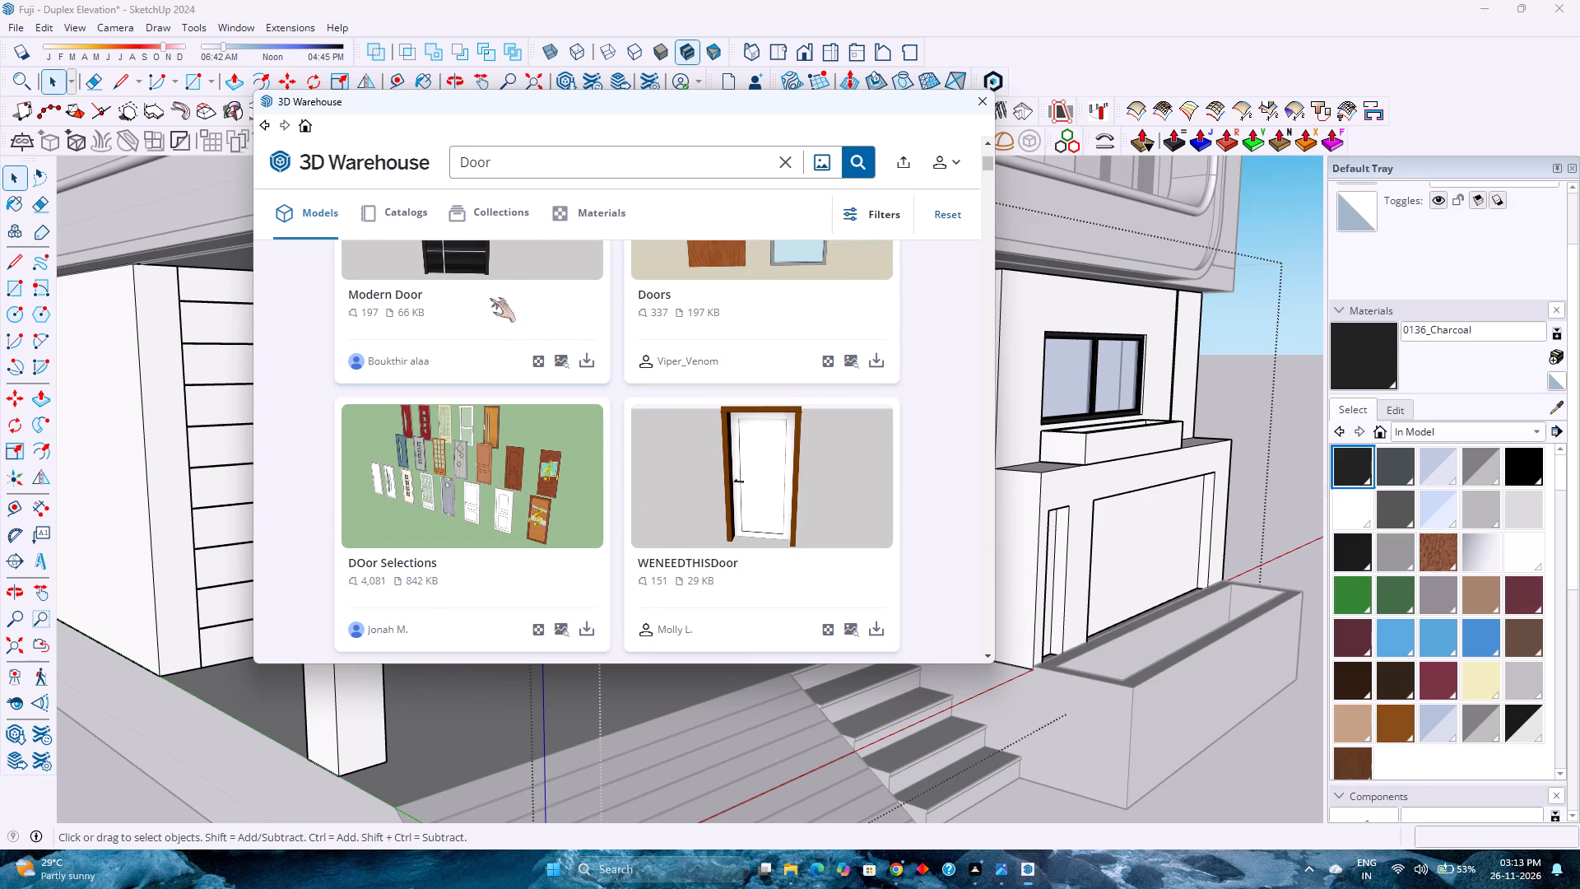
{"action": "scroll", "coordinate": [487, 306], "scroll_direction": "down", "scroll_amount": 3}
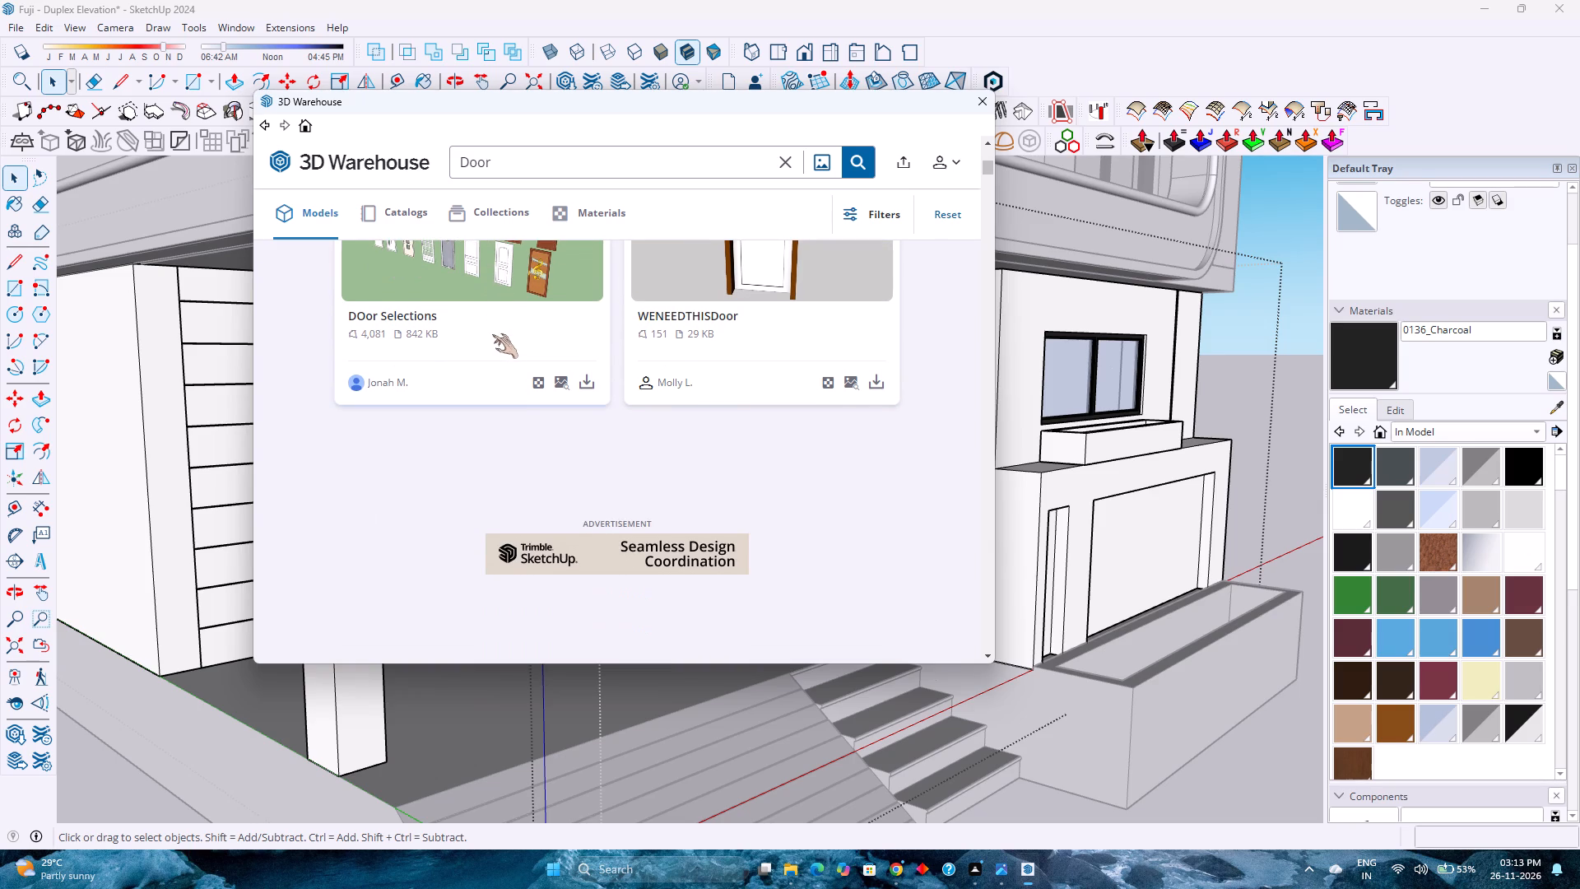
{"action": "scroll", "coordinate": [492, 334], "scroll_direction": "down", "scroll_amount": 7}
{"action": "scroll", "coordinate": [485, 416], "scroll_direction": "down", "scroll_amount": 4}
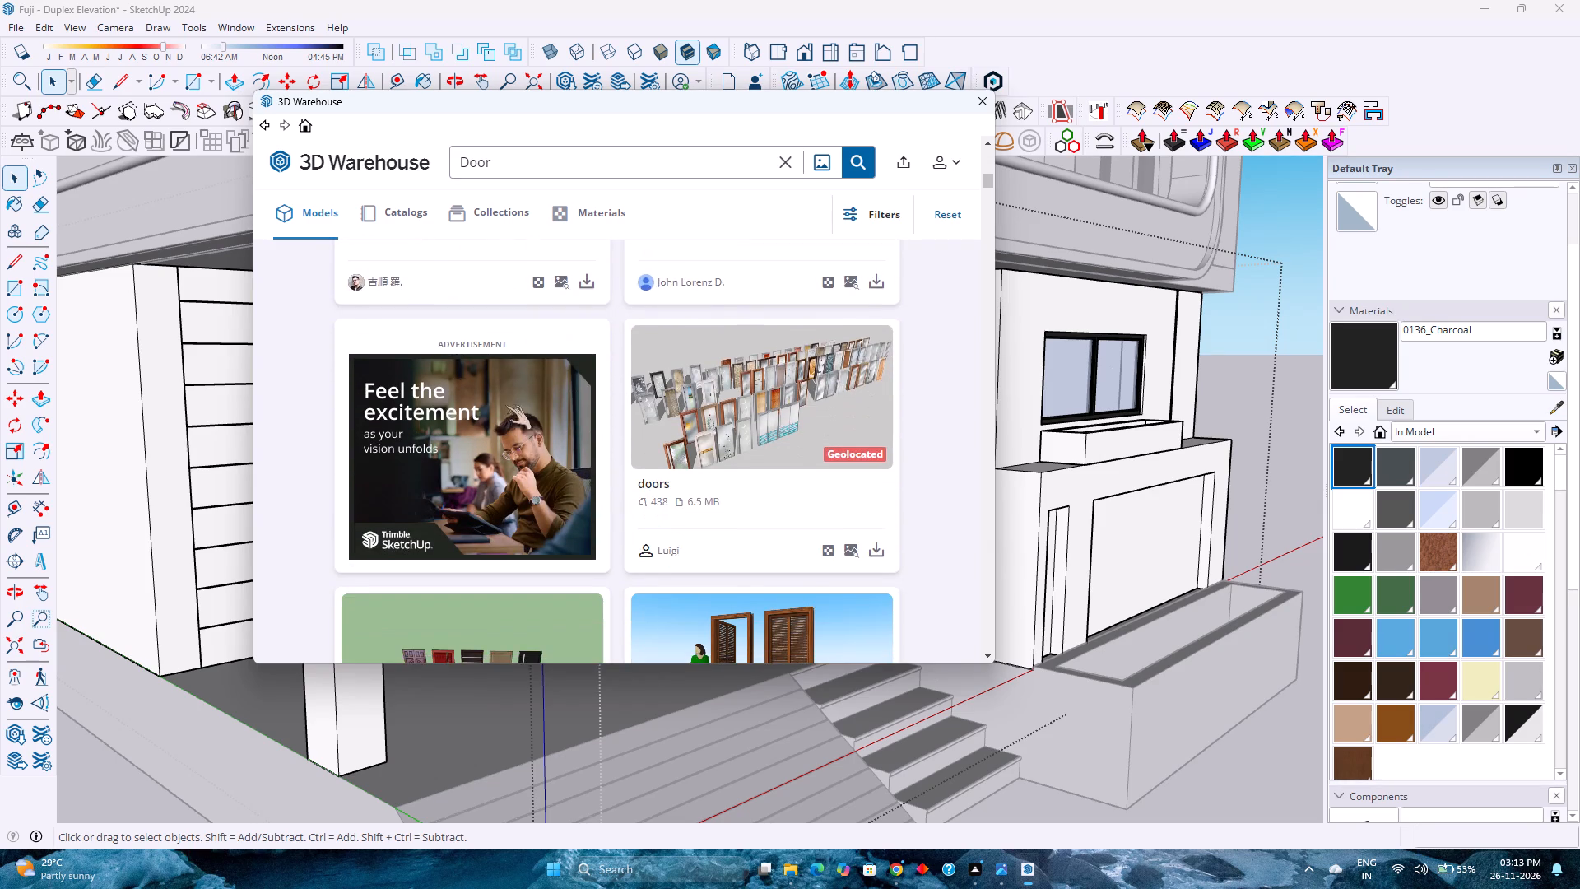
{"action": "scroll", "coordinate": [508, 377], "scroll_direction": "down", "scroll_amount": 2}
{"action": "scroll", "coordinate": [555, 432], "scroll_direction": "down", "scroll_amount": 4}
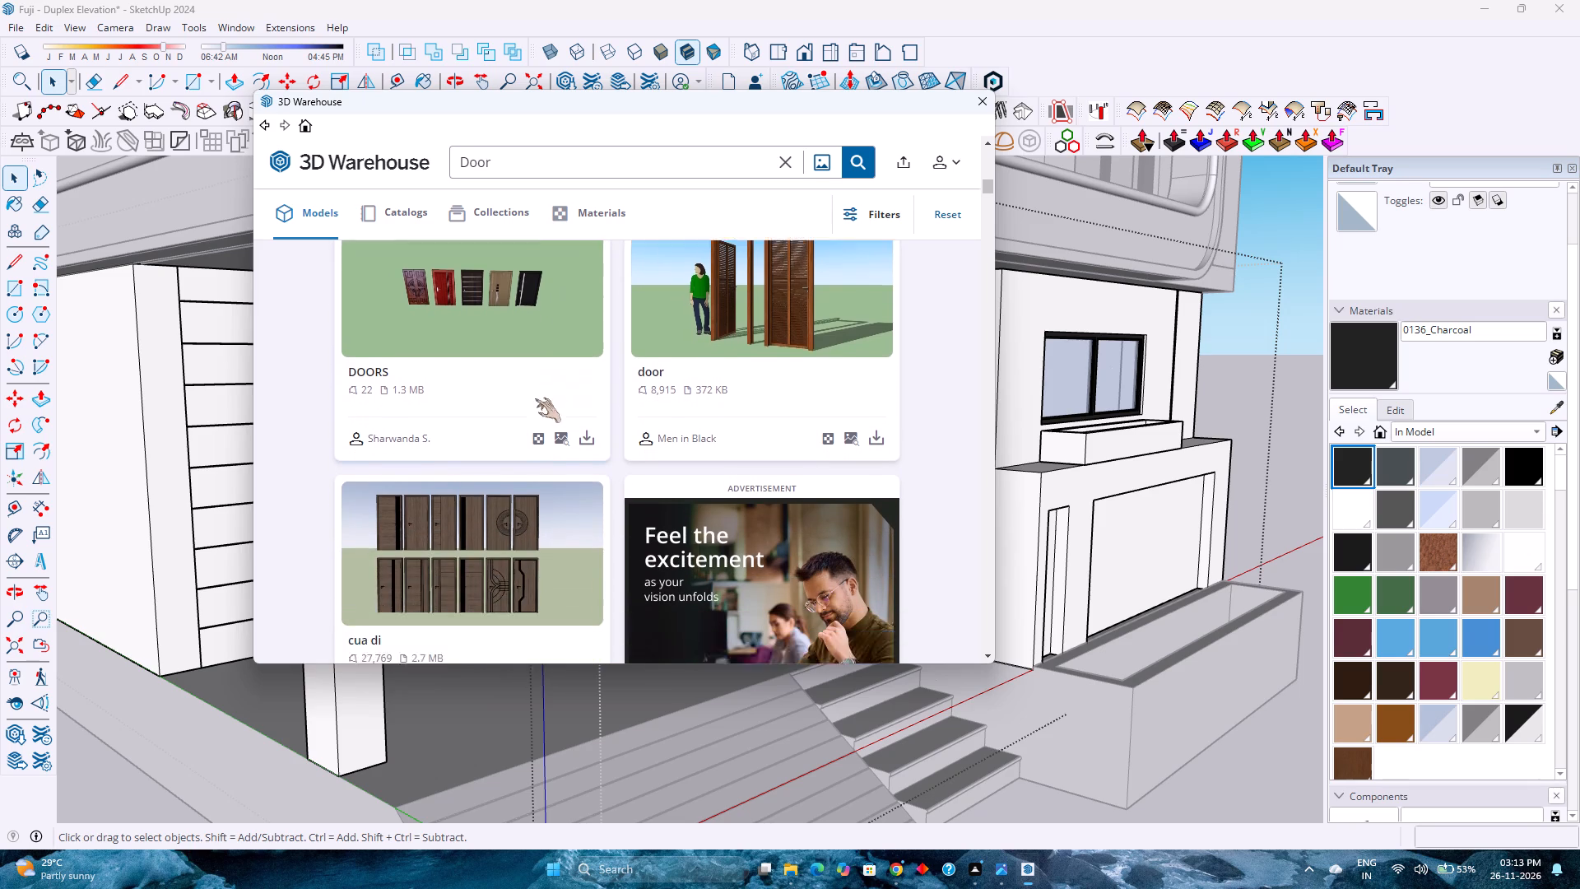
{"action": "scroll", "coordinate": [535, 398], "scroll_direction": "down", "scroll_amount": 1}
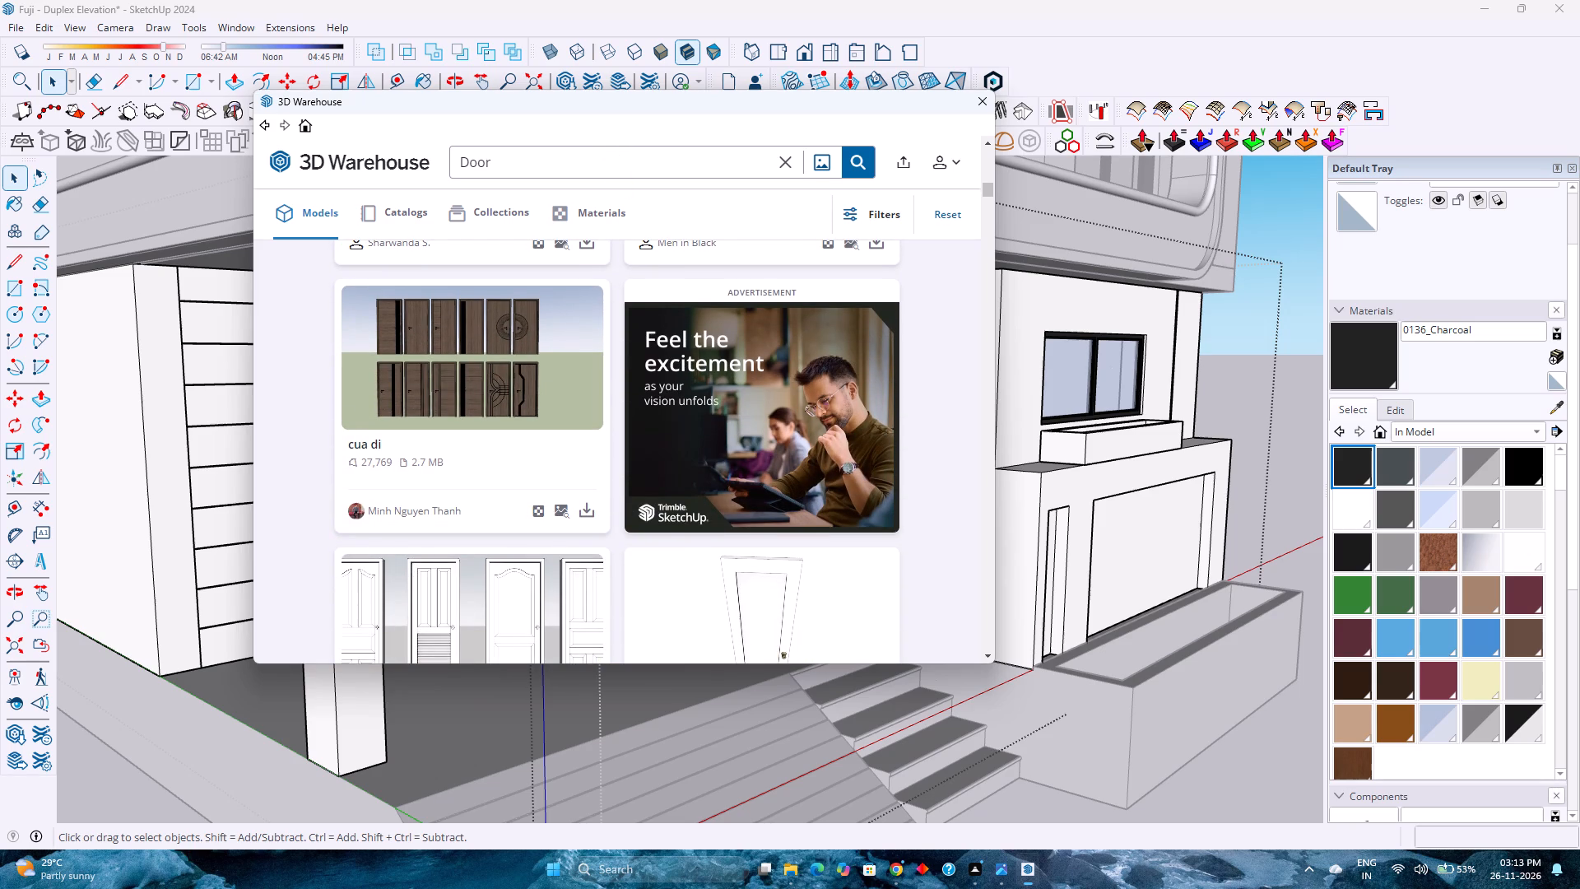
Search the 3D Warehouse for "Doors" instead of "Door".
{"action": "left_click", "coordinate": [591, 168]}
{"action": "key", "text": "s"}
{"action": "key", "text": "Return"}
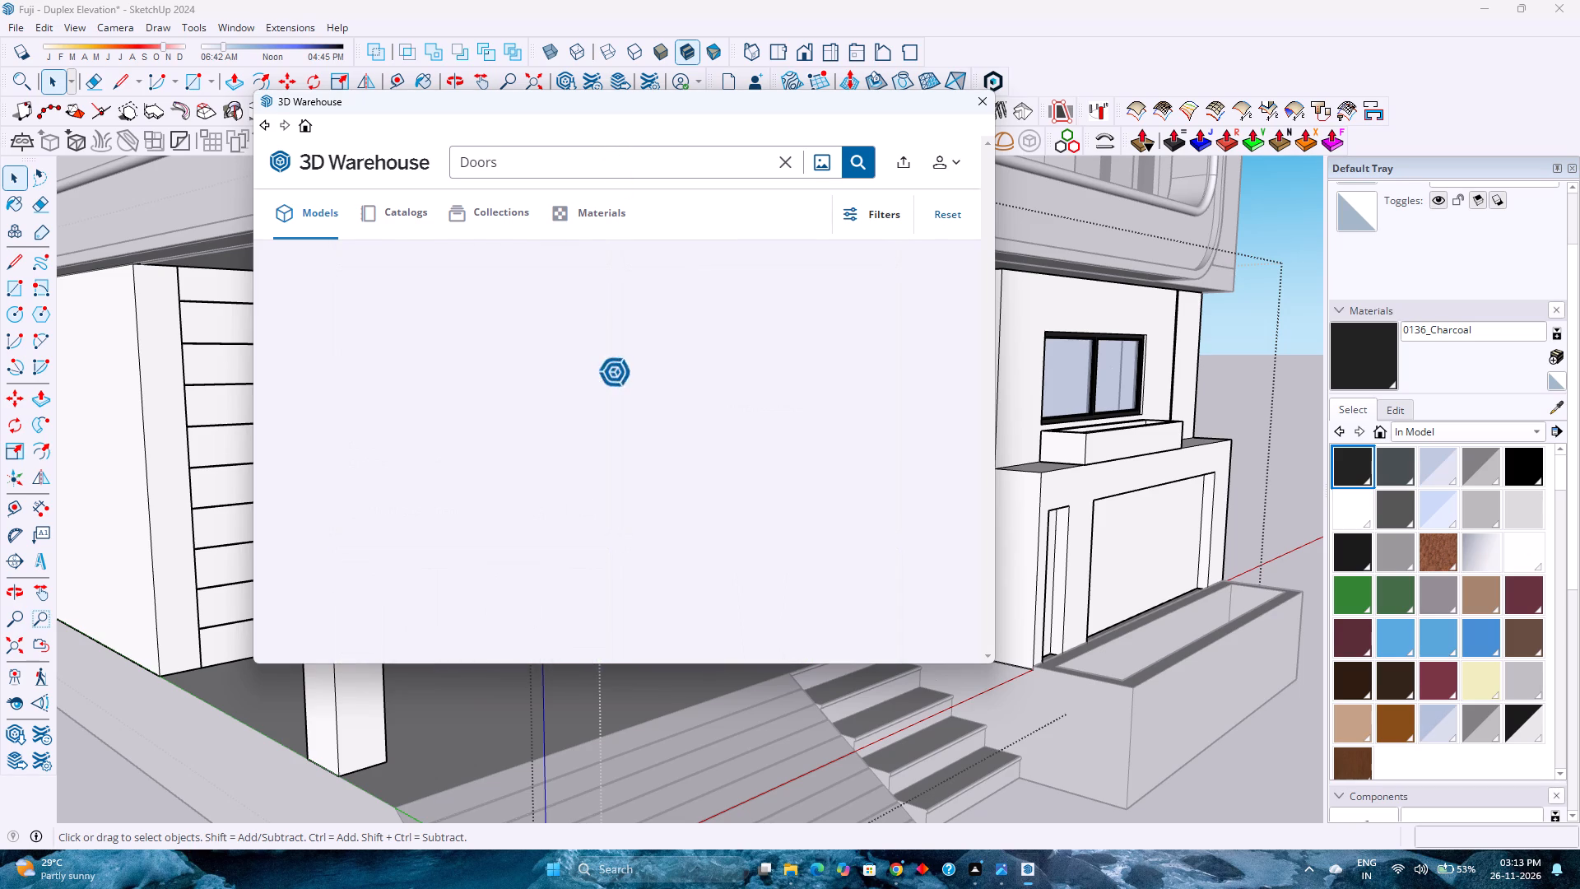
Browse the 3D Warehouse results for "Doors" to find a suitable door model for the porch entrance.
{"action": "scroll", "coordinate": [529, 248], "scroll_direction": "down", "scroll_amount": 2}
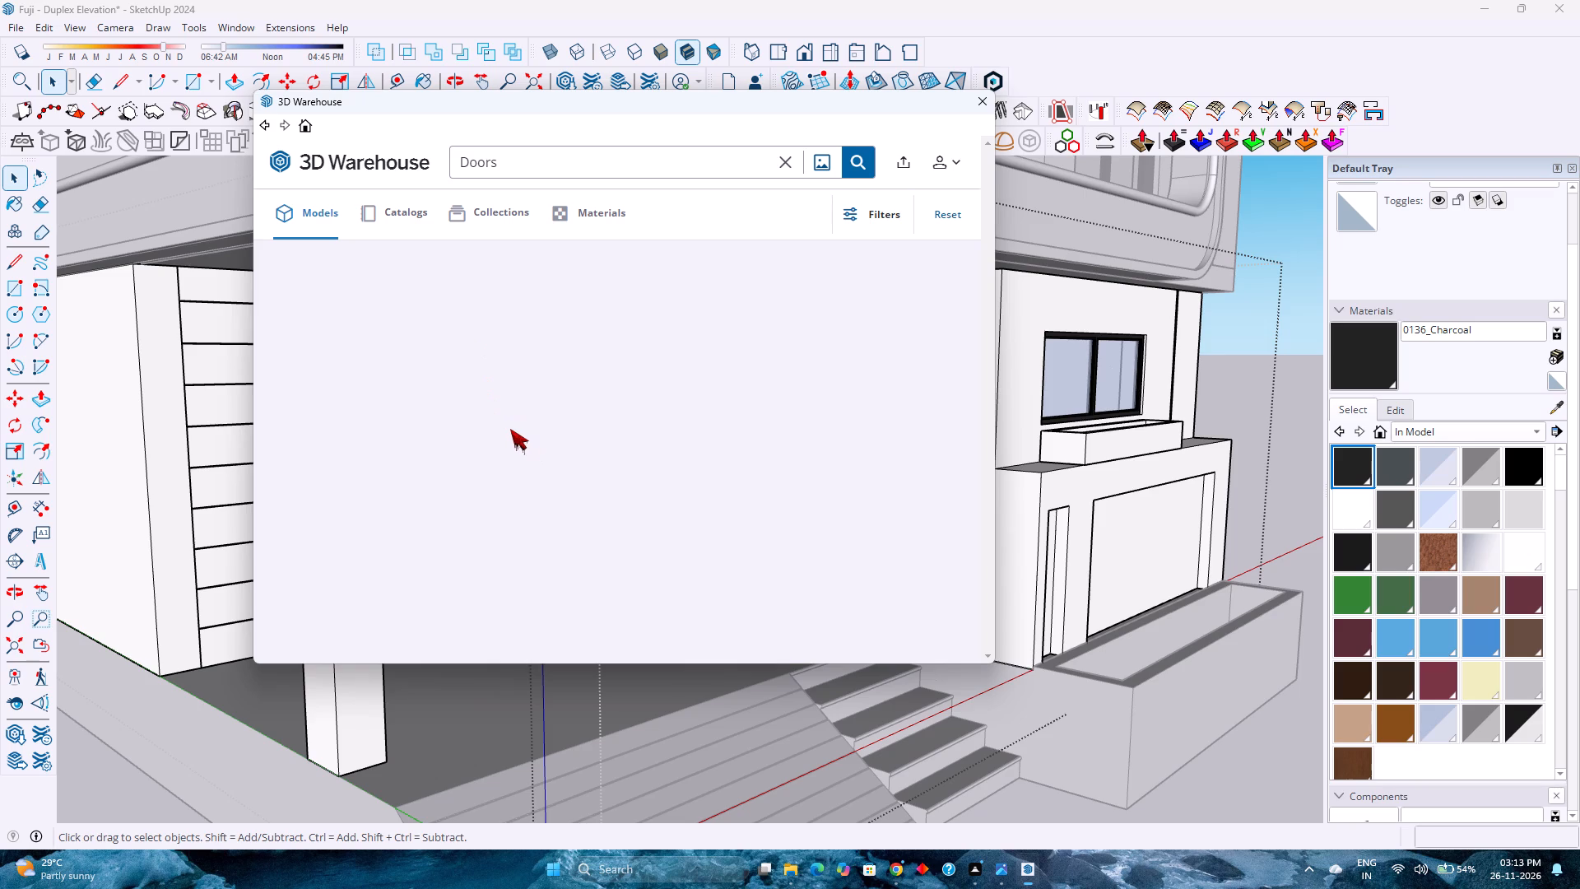
{"action": "scroll", "coordinate": [510, 429], "scroll_direction": "down", "scroll_amount": 5}
{"action": "scroll", "coordinate": [510, 429], "scroll_direction": "up", "scroll_amount": 10}
{"action": "scroll", "coordinate": [510, 429], "scroll_direction": "down", "scroll_amount": 4}
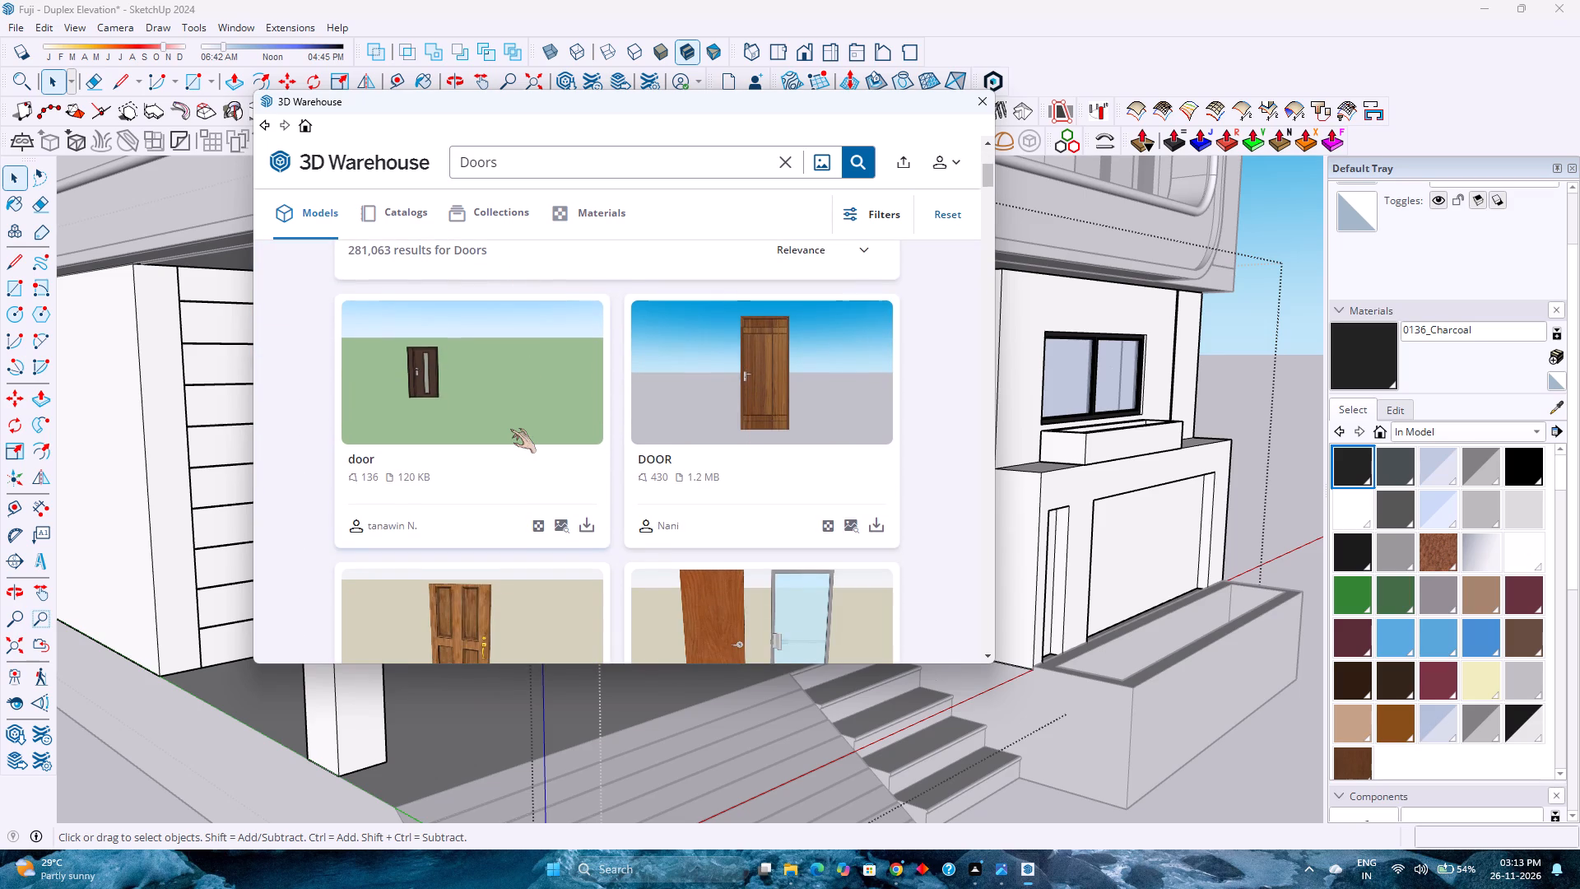
{"action": "scroll", "coordinate": [510, 429], "scroll_direction": "down", "scroll_amount": 8}
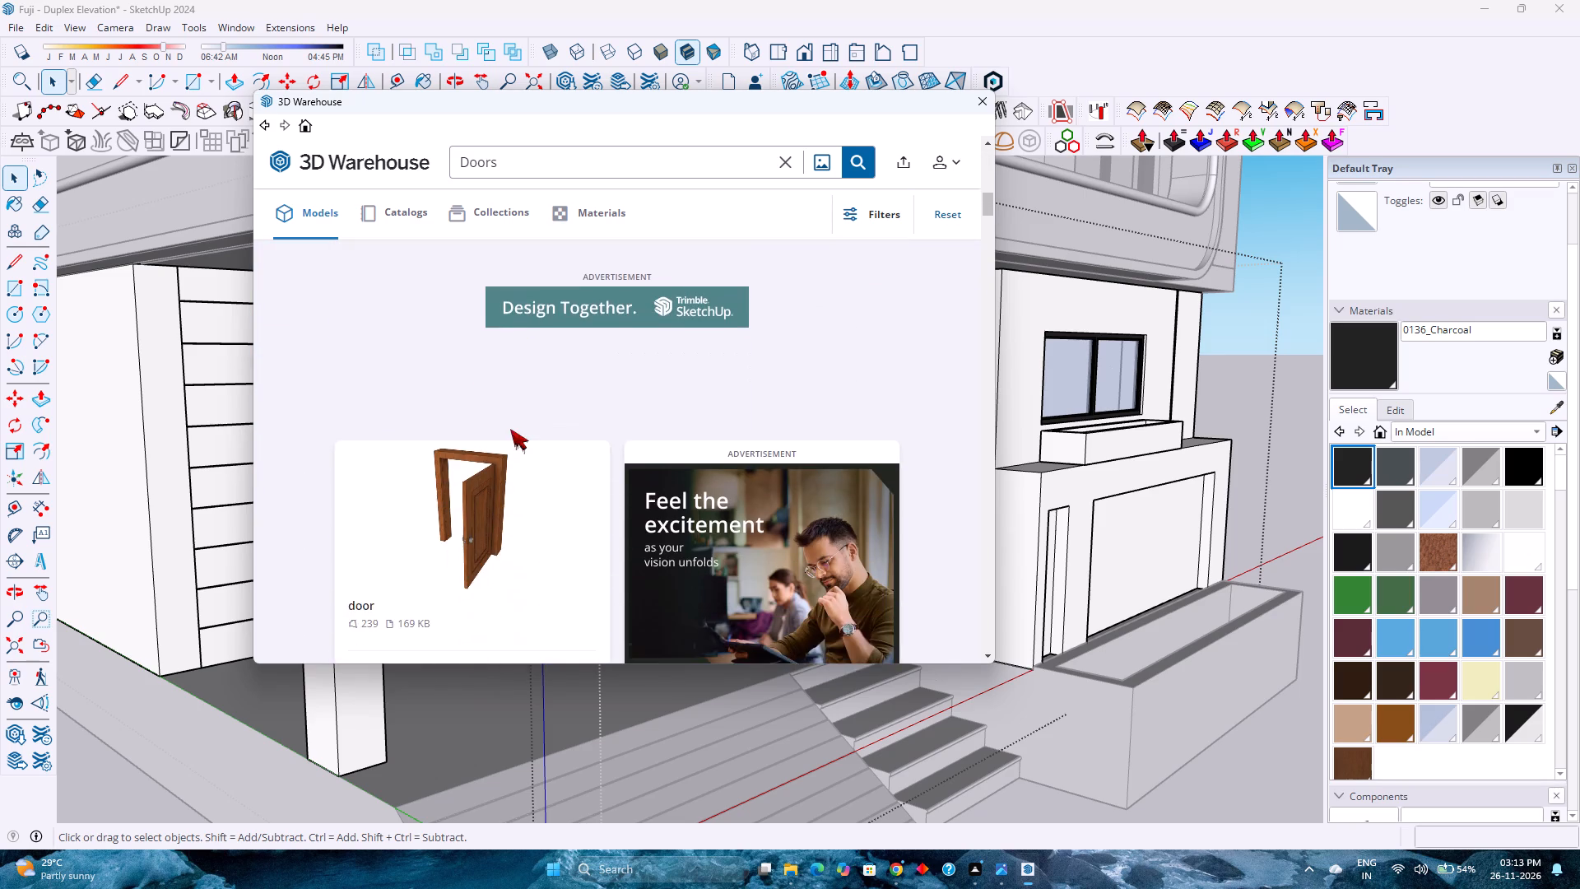
{"action": "scroll", "coordinate": [510, 429], "scroll_direction": "down", "scroll_amount": 5}
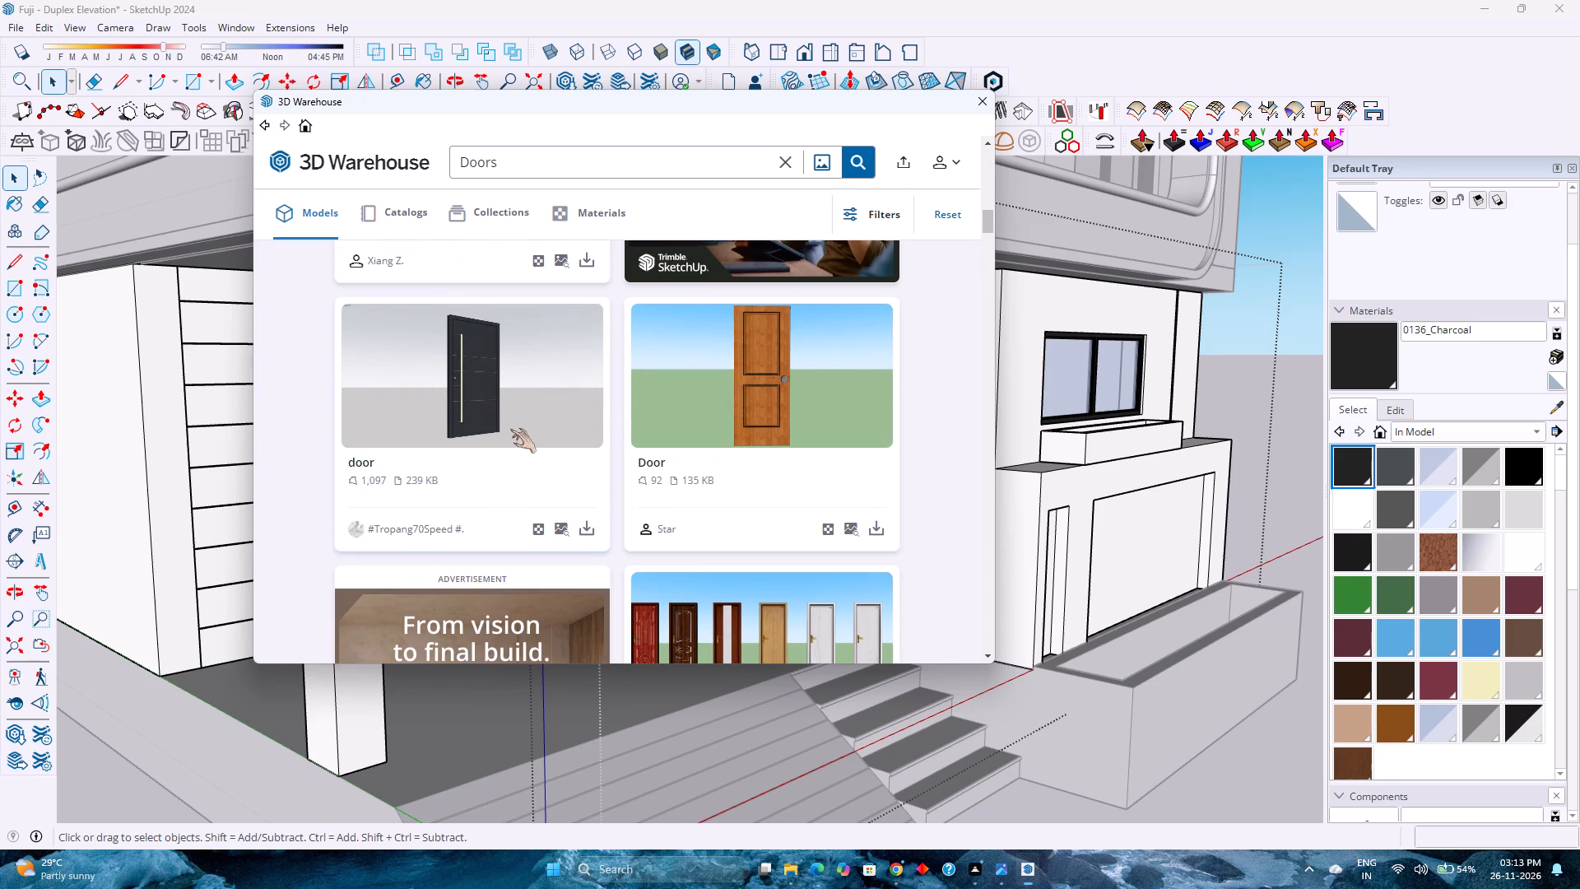
{"action": "scroll", "coordinate": [510, 429], "scroll_direction": "down", "scroll_amount": 10}
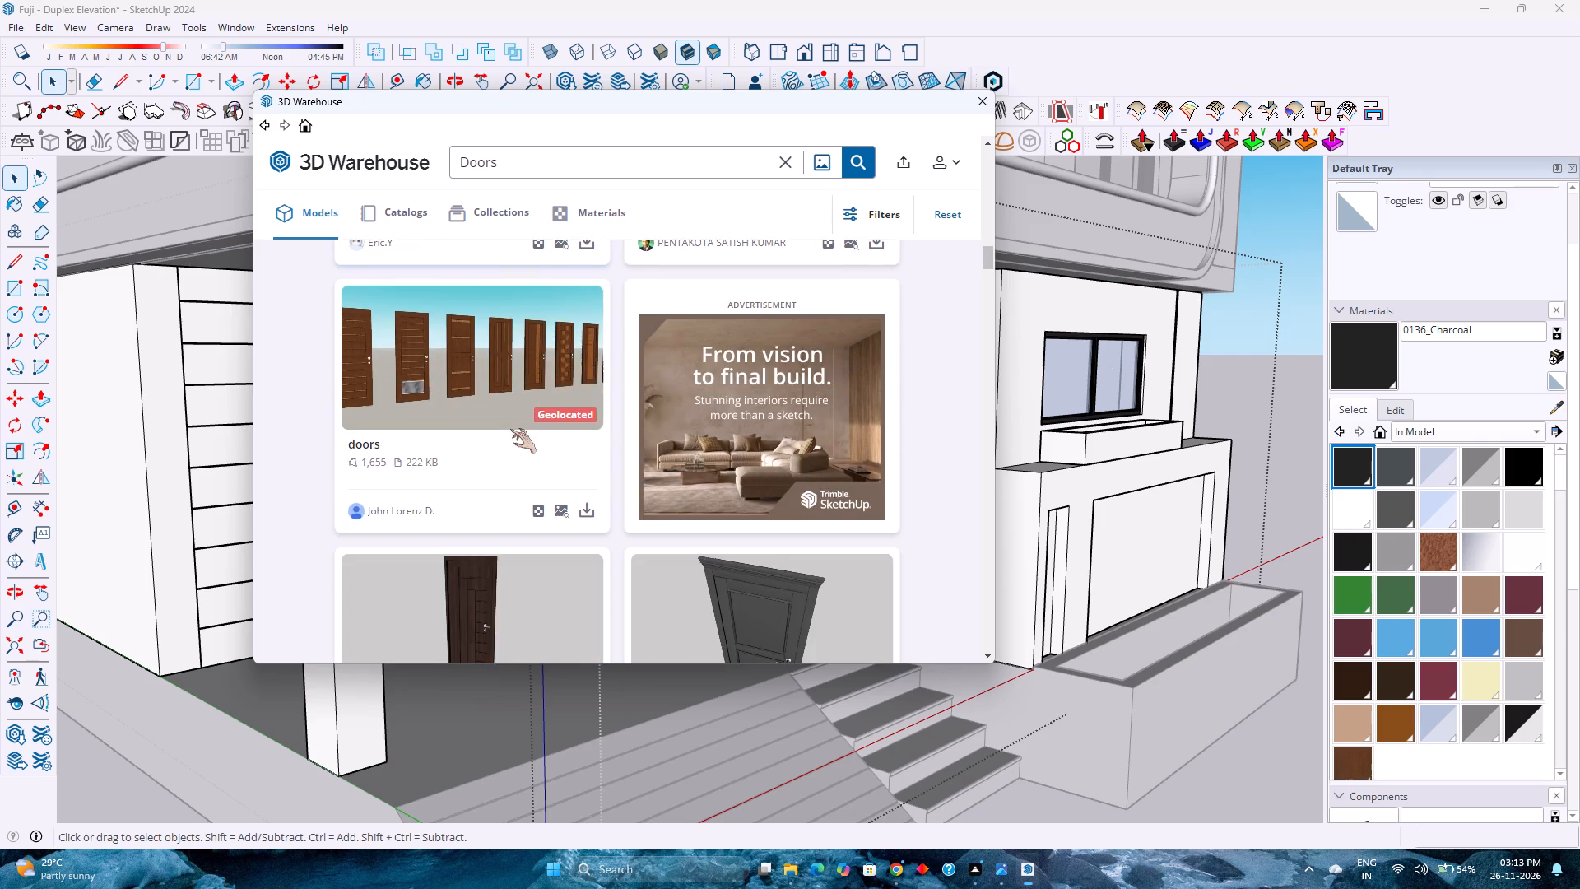
{"action": "scroll", "coordinate": [510, 429], "scroll_direction": "down", "scroll_amount": 7}
{"action": "scroll", "coordinate": [510, 429], "scroll_direction": "up", "scroll_amount": 3}
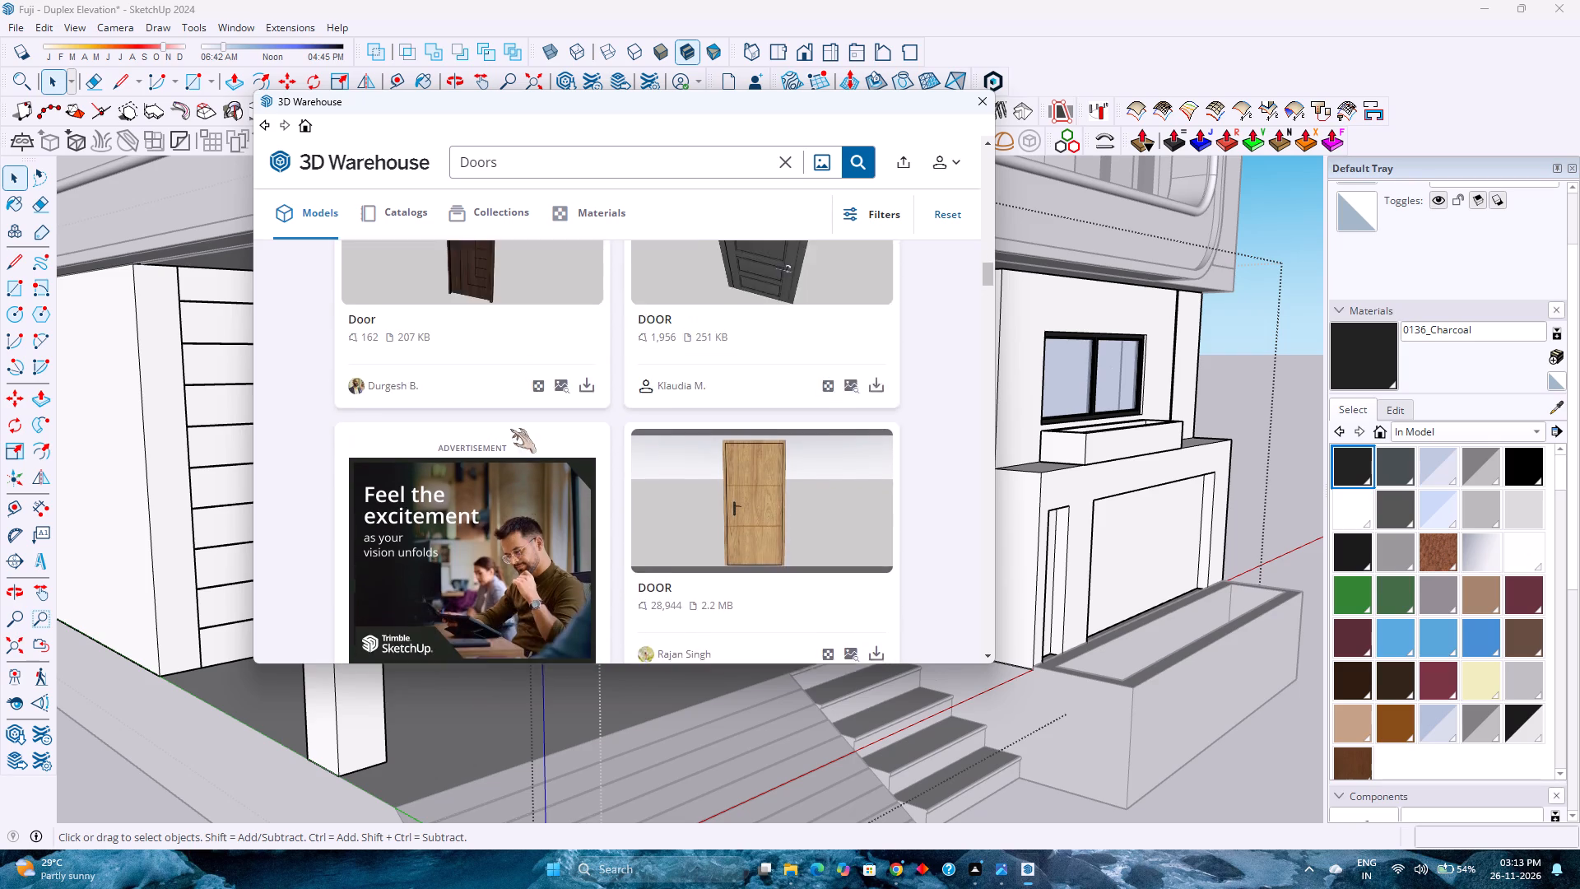
{"action": "scroll", "coordinate": [510, 429], "scroll_direction": "up", "scroll_amount": 1}
{"action": "scroll", "coordinate": [510, 429], "scroll_direction": "down", "scroll_amount": 6}
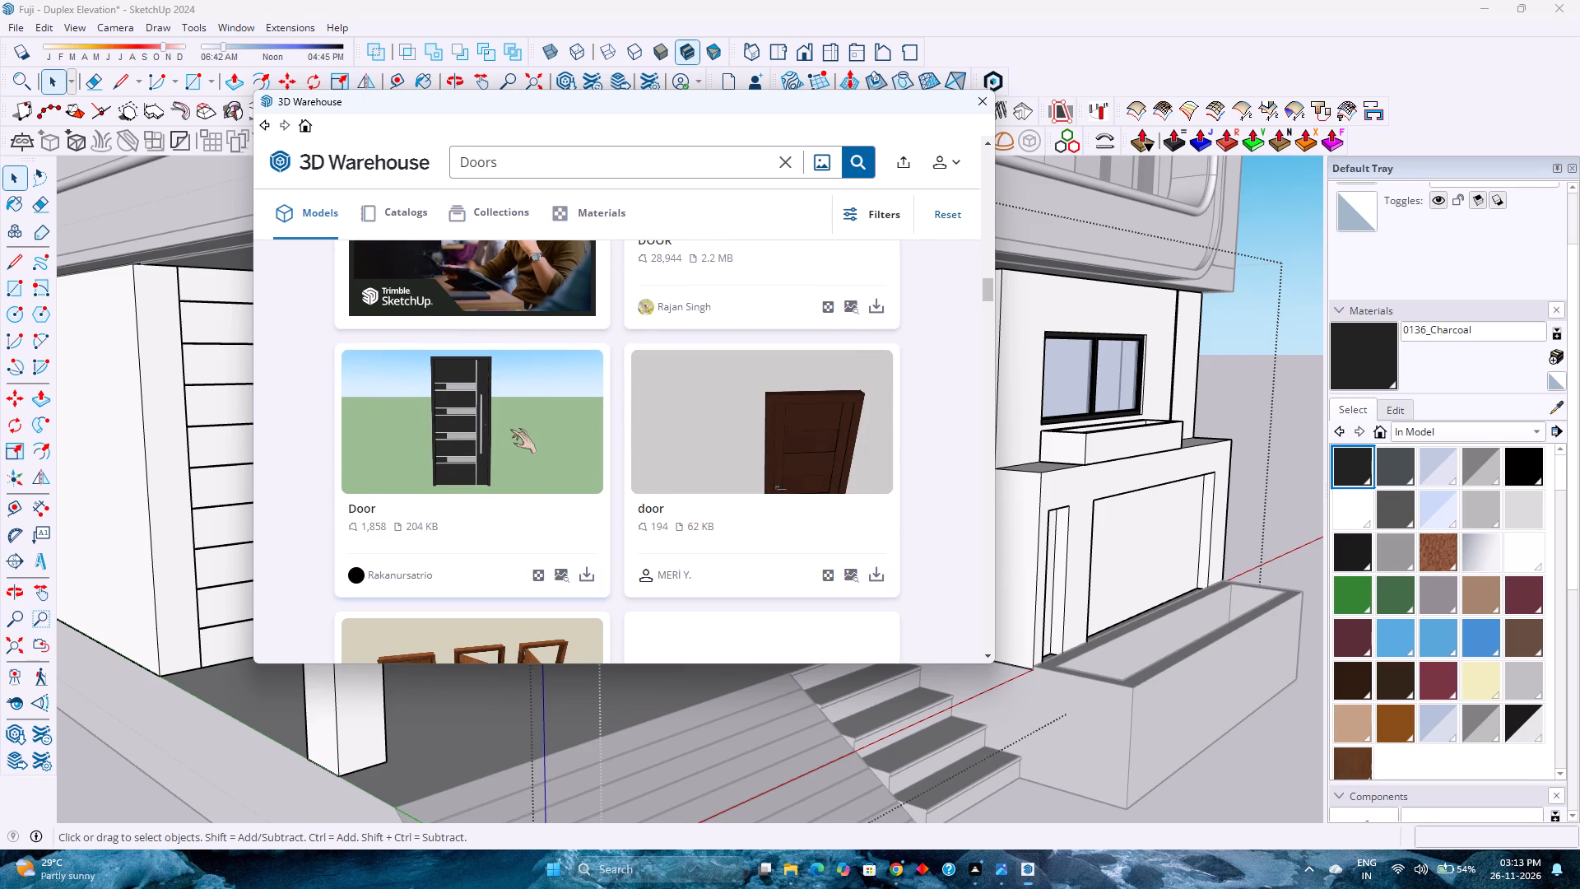
{"action": "scroll", "coordinate": [510, 429], "scroll_direction": "up", "scroll_amount": 10}
{"action": "scroll", "coordinate": [510, 429], "scroll_direction": "down", "scroll_amount": 4}
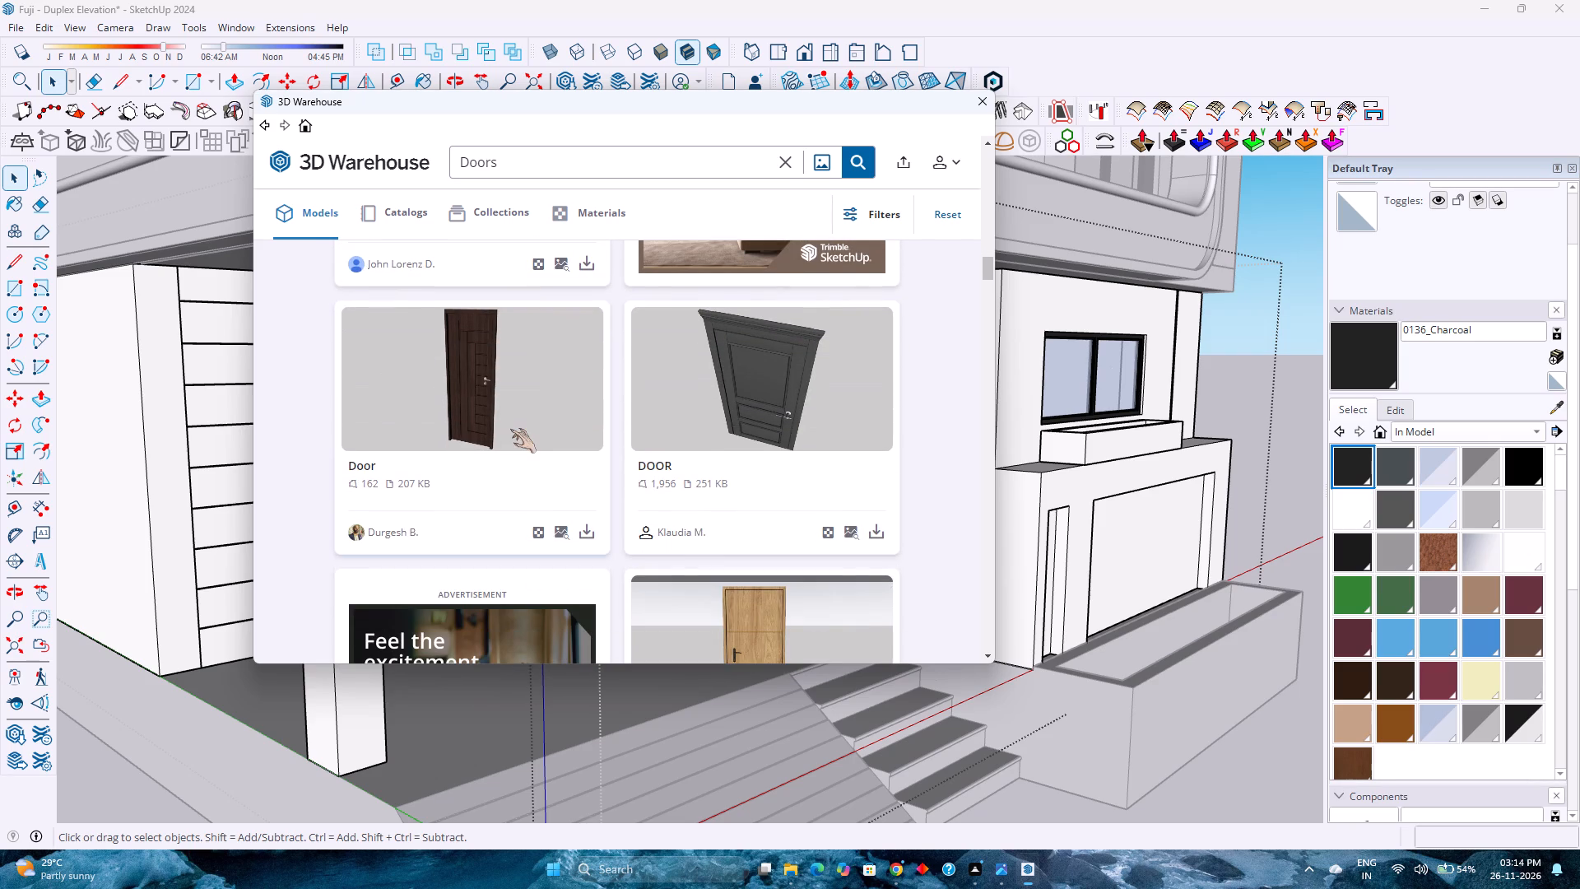
Load the dark brown grooved "Door" (207 KB) directly into the model and place it on the floor at the porch doorway.
{"action": "left_click", "coordinate": [581, 531]}
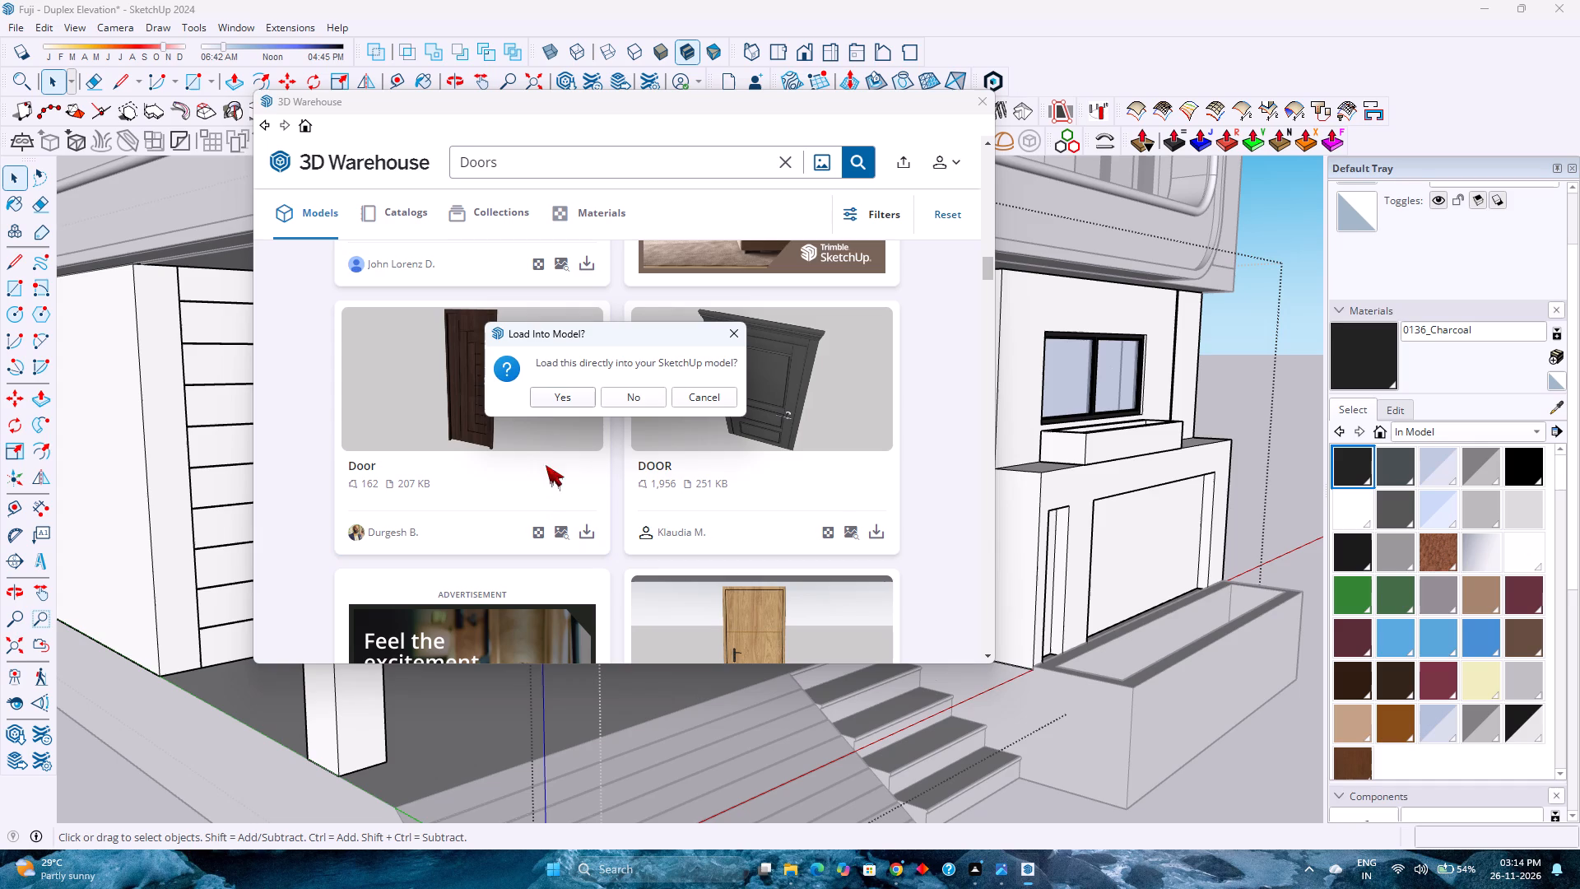
{"action": "left_click", "coordinate": [534, 388]}
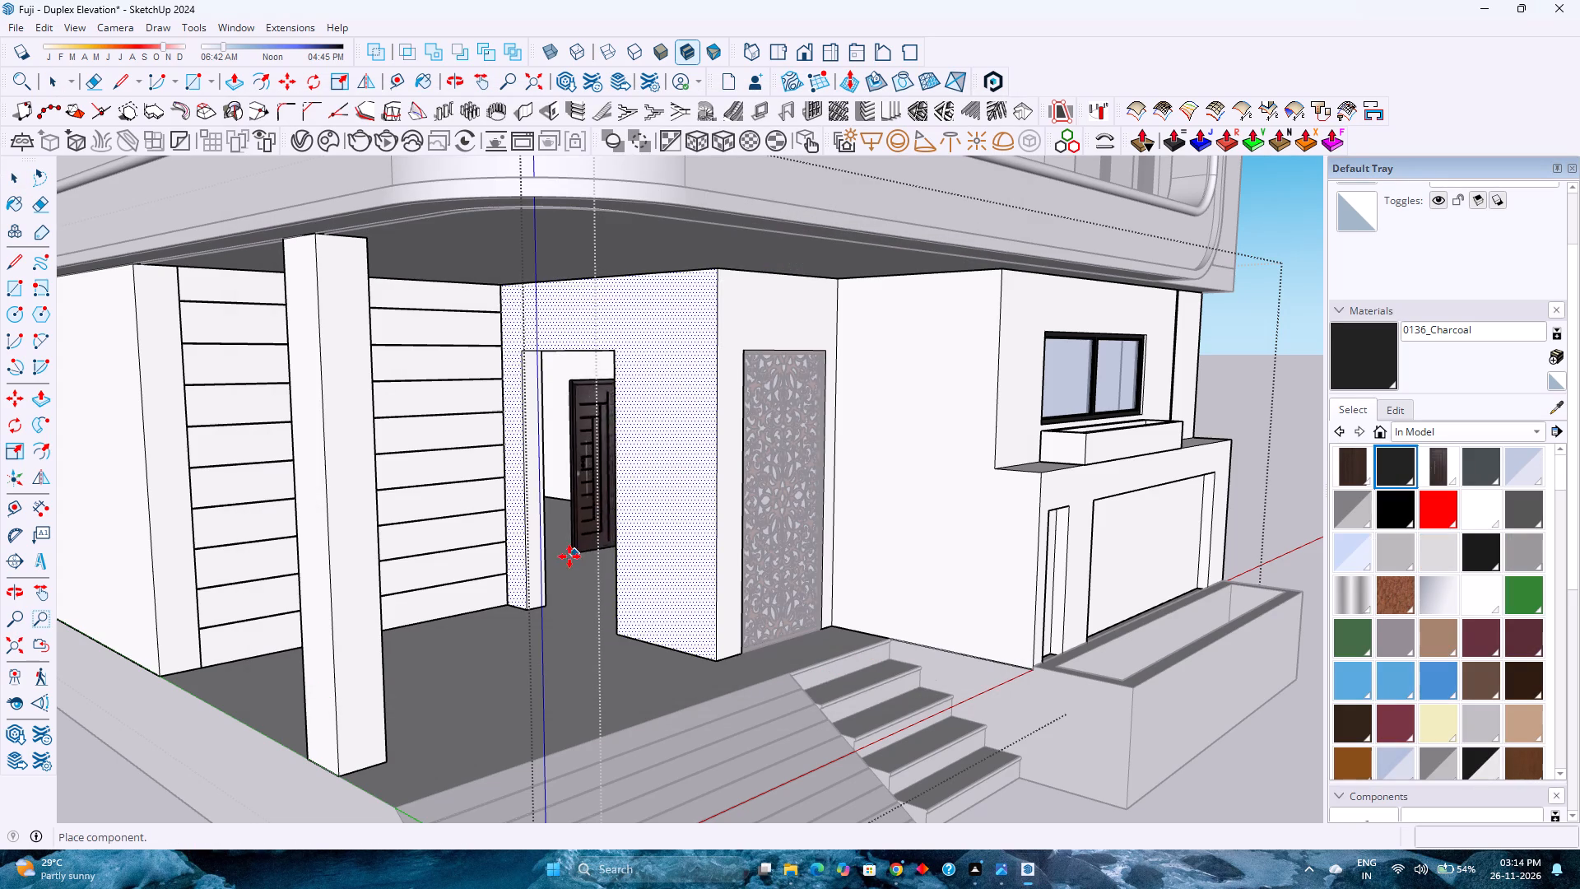
{"action": "scroll", "coordinate": [539, 612], "scroll_direction": "up", "scroll_amount": 12}
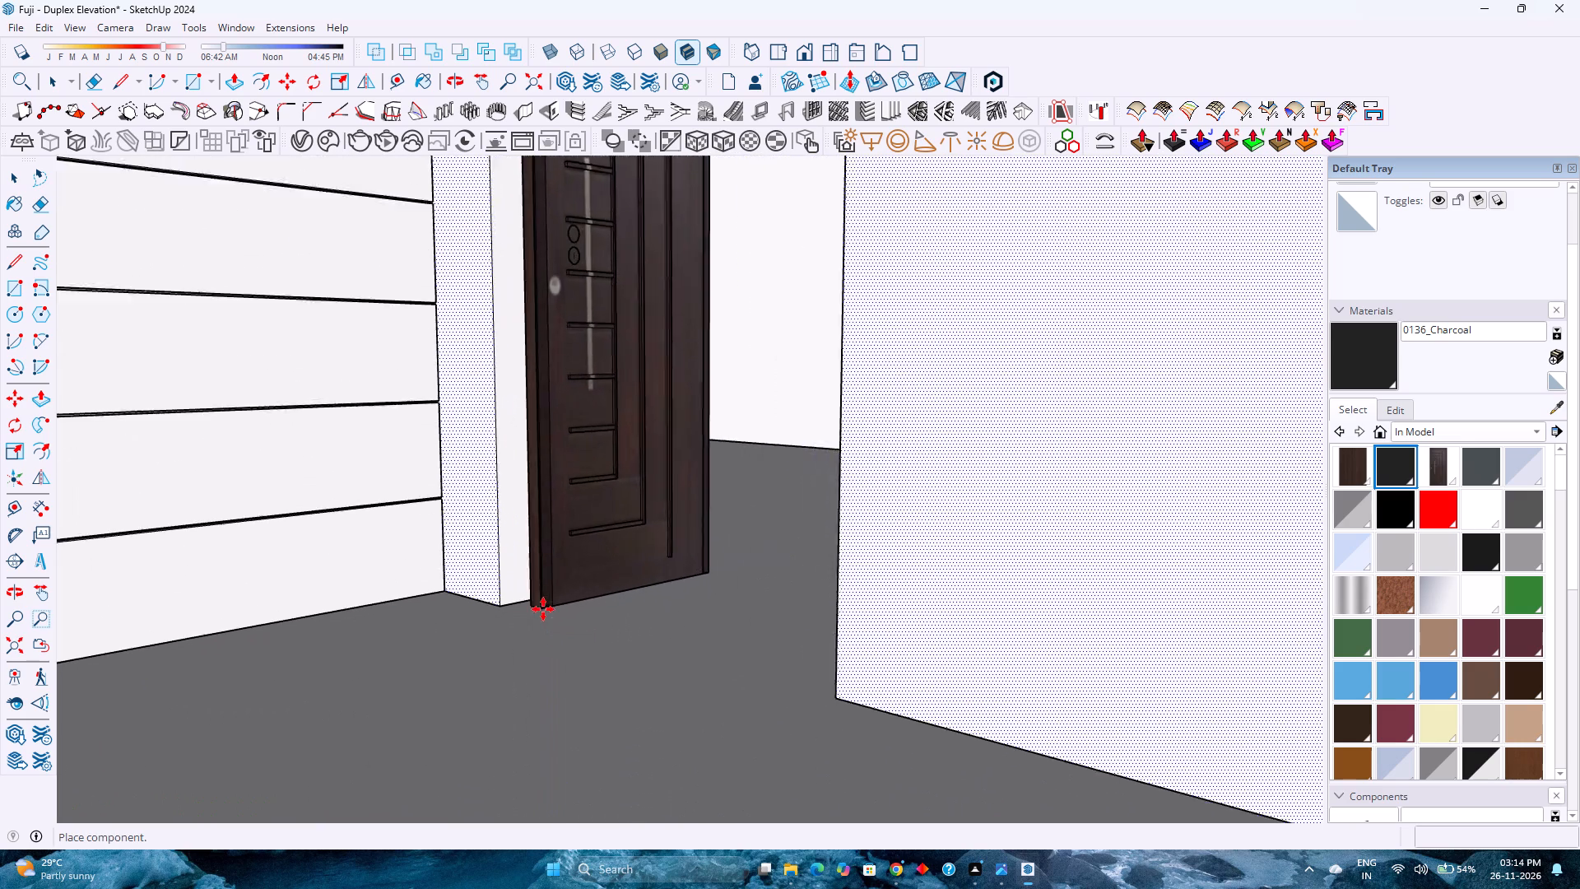
{"action": "middle_click_drag", "start_coordinate": [543, 609], "coordinate": [532, 781]}
{"action": "scroll", "coordinate": [513, 647], "scroll_direction": "down", "scroll_amount": 5}
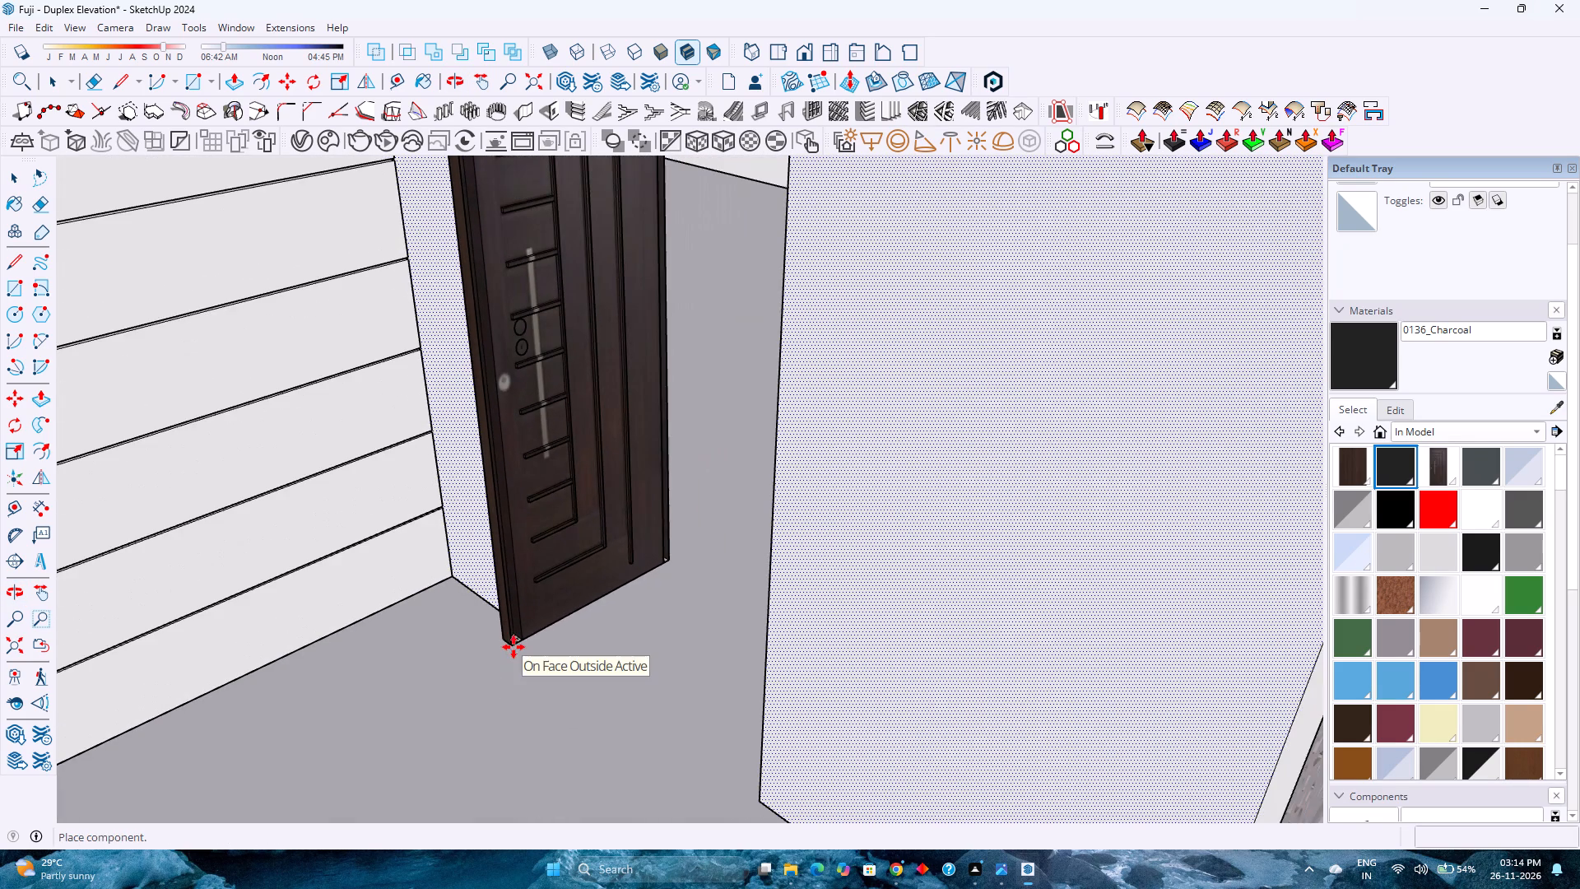
{"action": "left_click", "coordinate": [516, 645]}
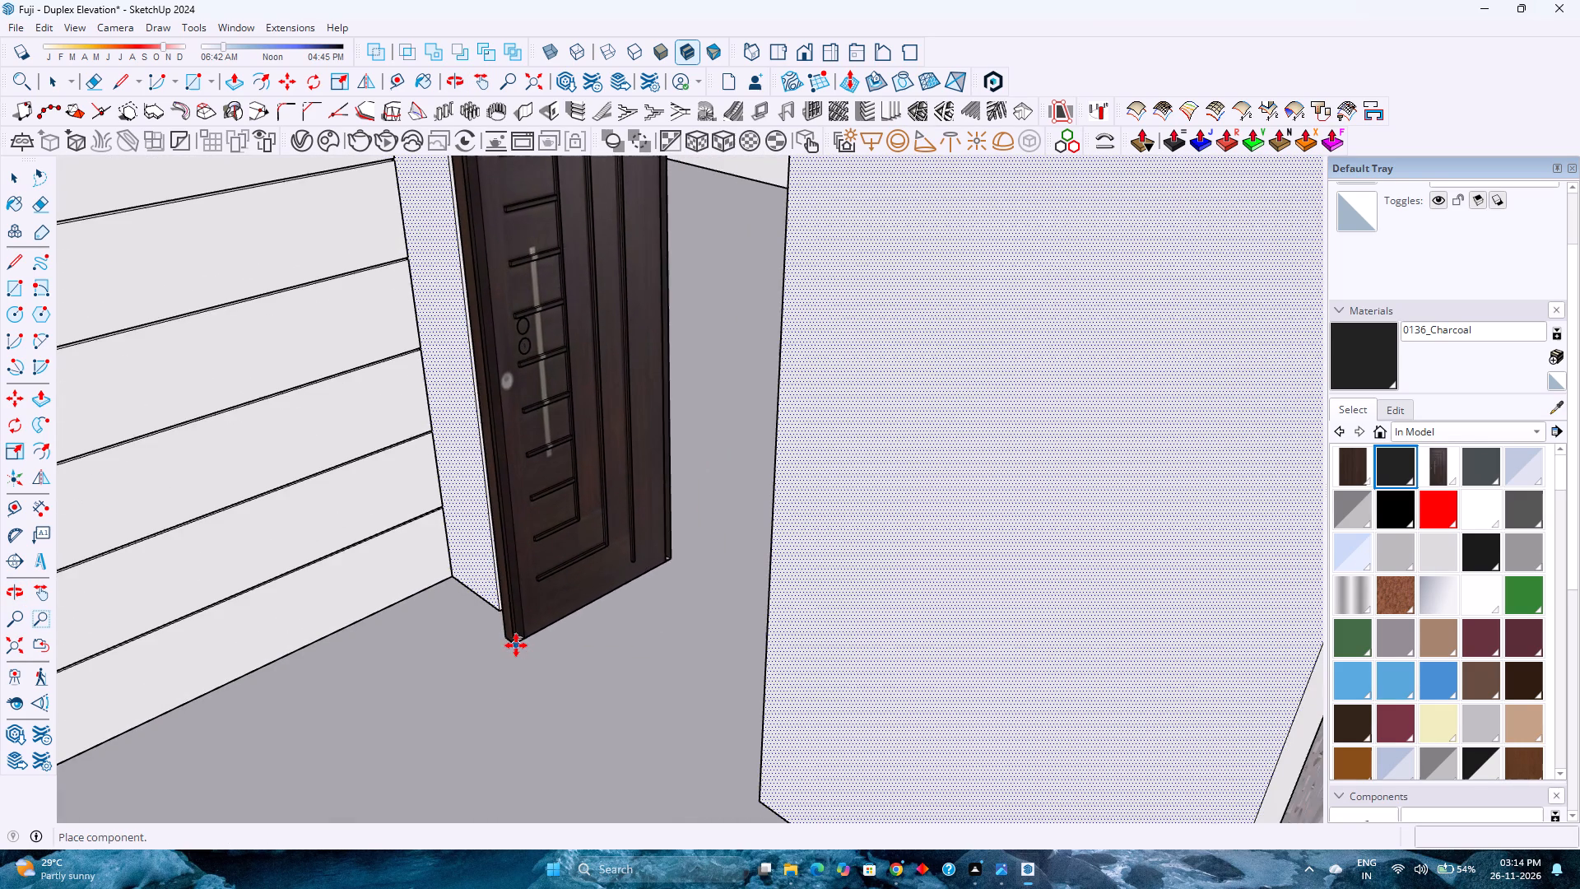
Move the door about 3' 6 3/16" by its bottom corner to the bottom corner of the doorway's opposite jamb.
{"action": "middle_click_drag", "start_coordinate": [516, 650], "coordinate": [948, 655]}
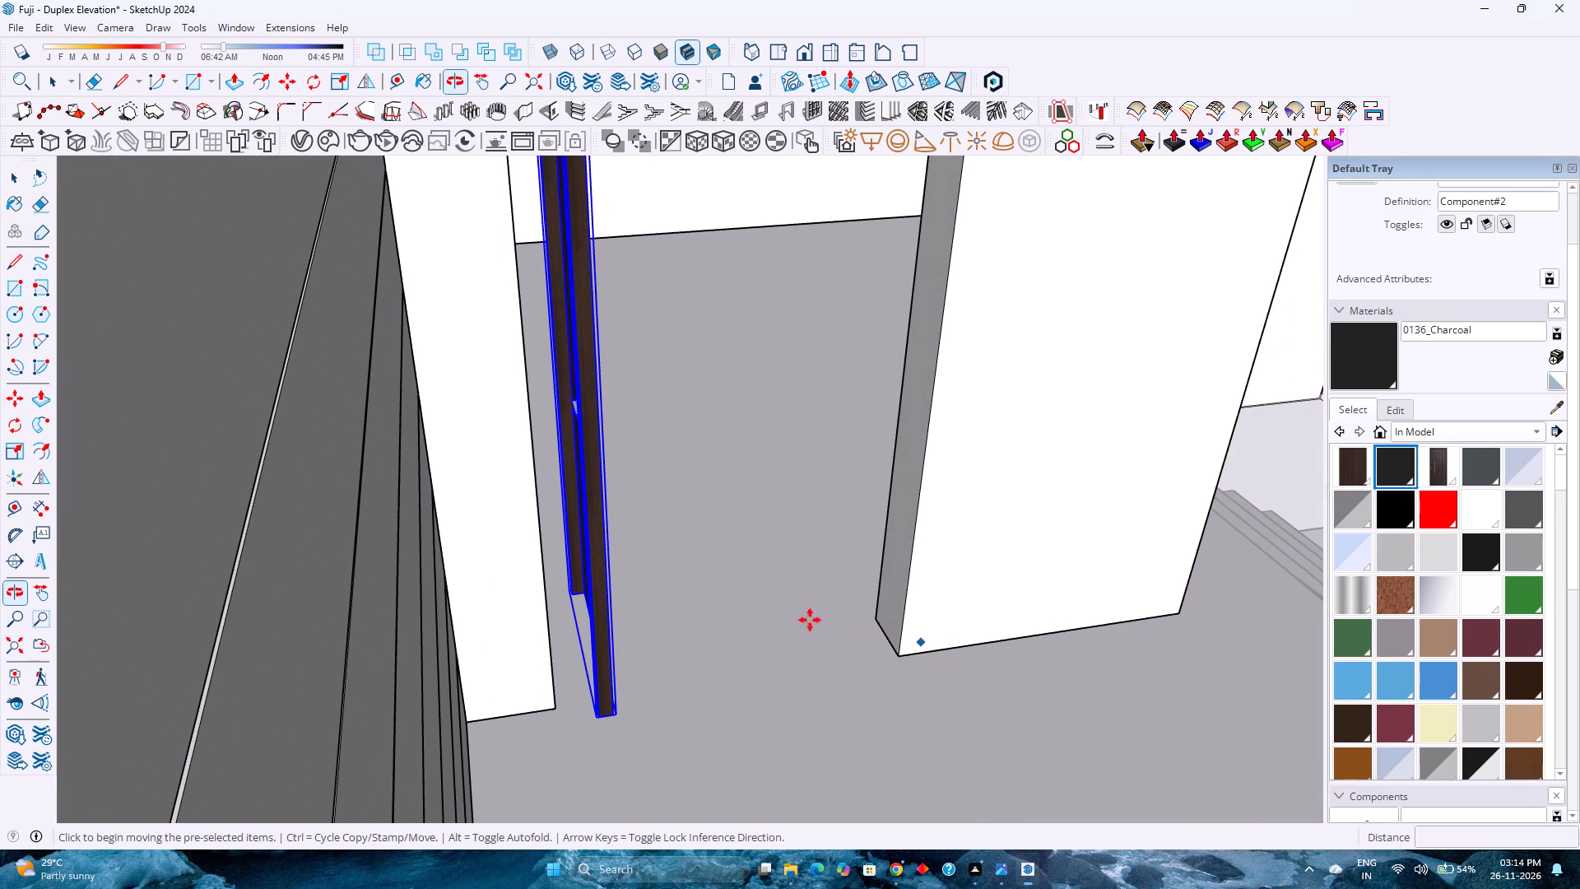
{"action": "left_click", "coordinate": [619, 718]}
{"action": "left_click", "coordinate": [895, 656]}
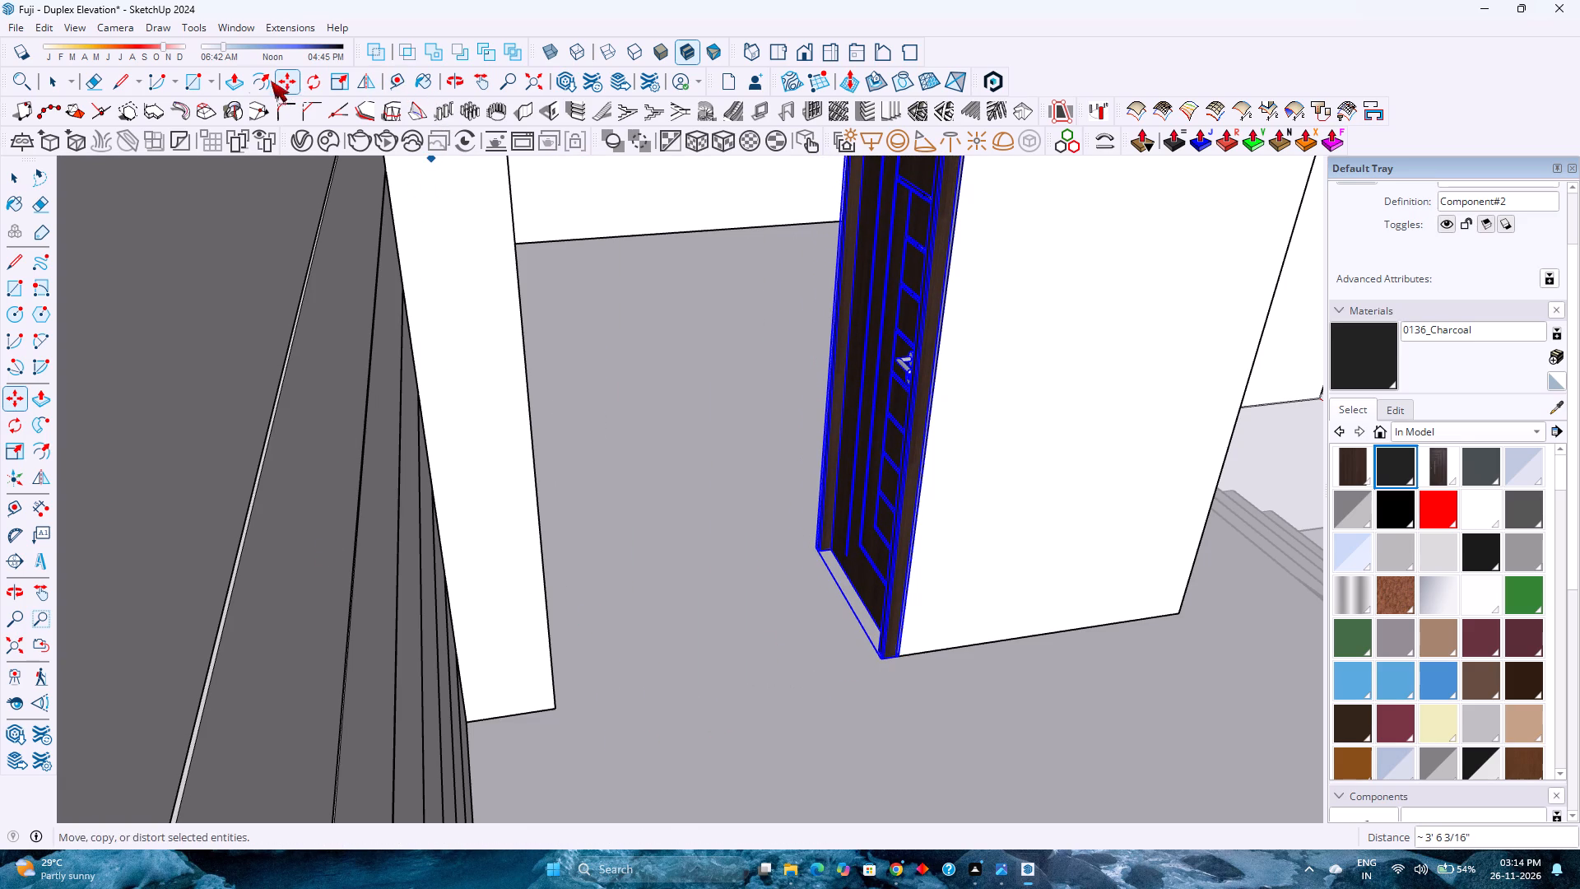
Rotate the door 90° about its bottom corner so it lies across the doorway.
{"action": "left_click", "coordinate": [314, 87]}
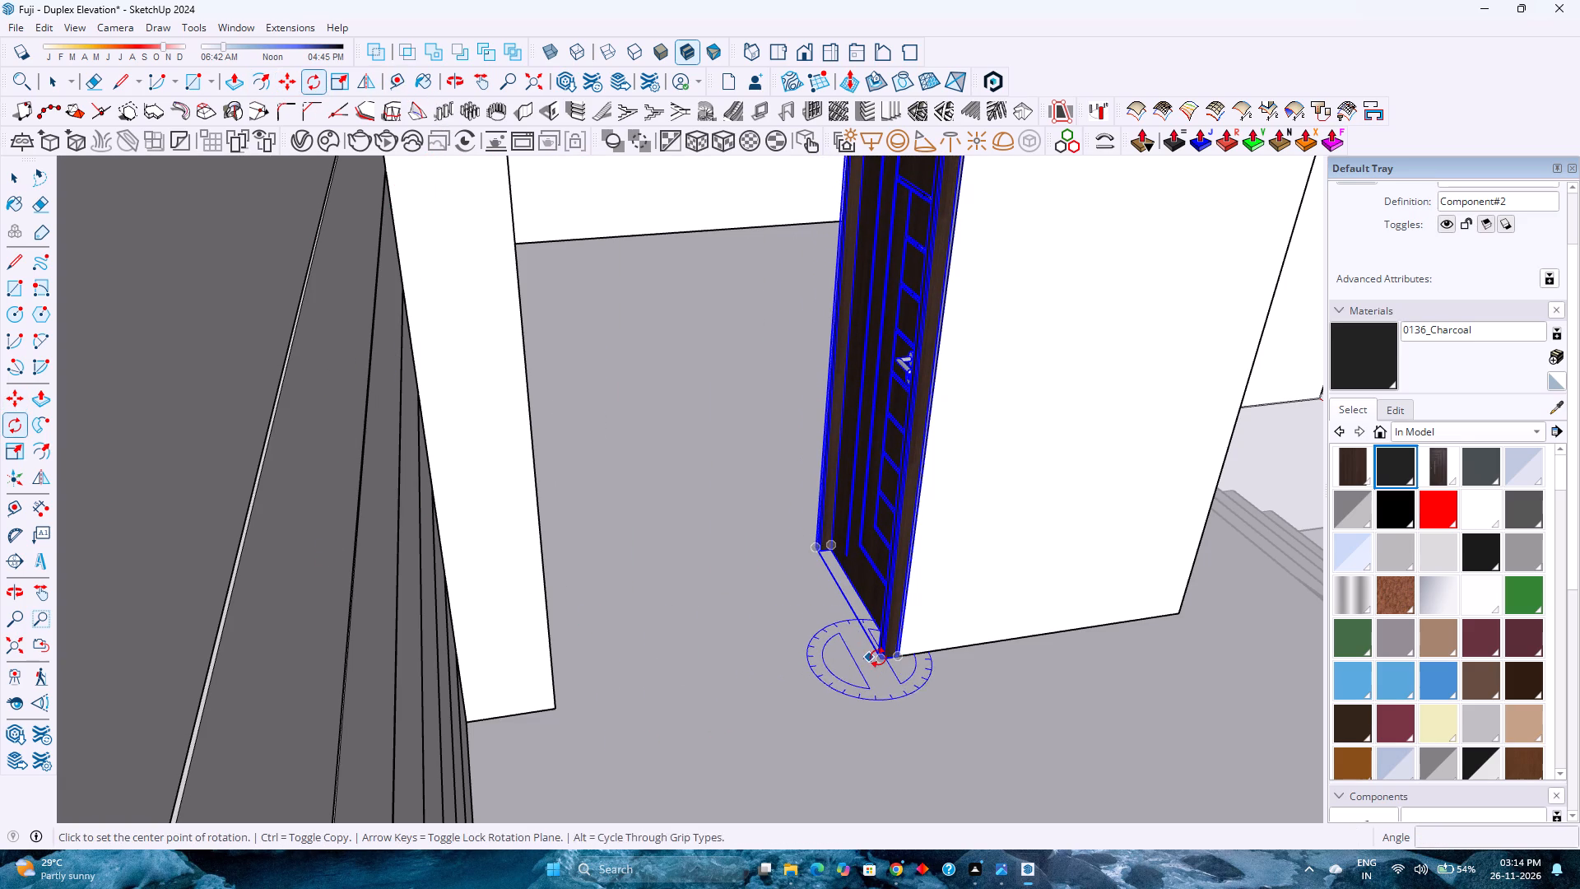
{"action": "left_click", "coordinate": [881, 658]}
{"action": "left_click", "coordinate": [811, 545]}
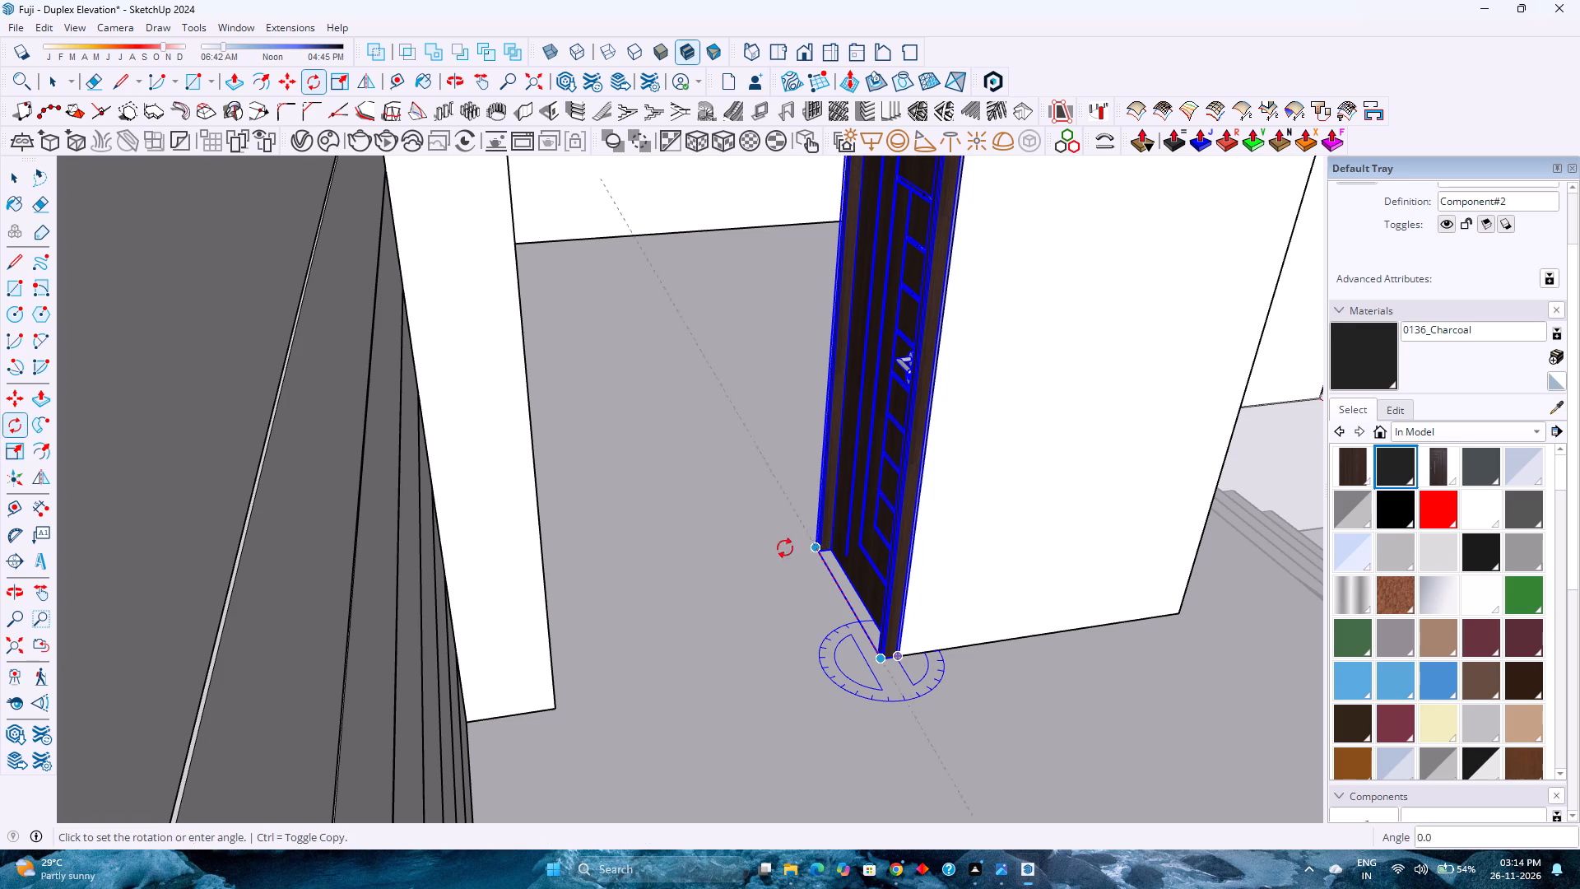
{"action": "left_click", "coordinate": [549, 707]}
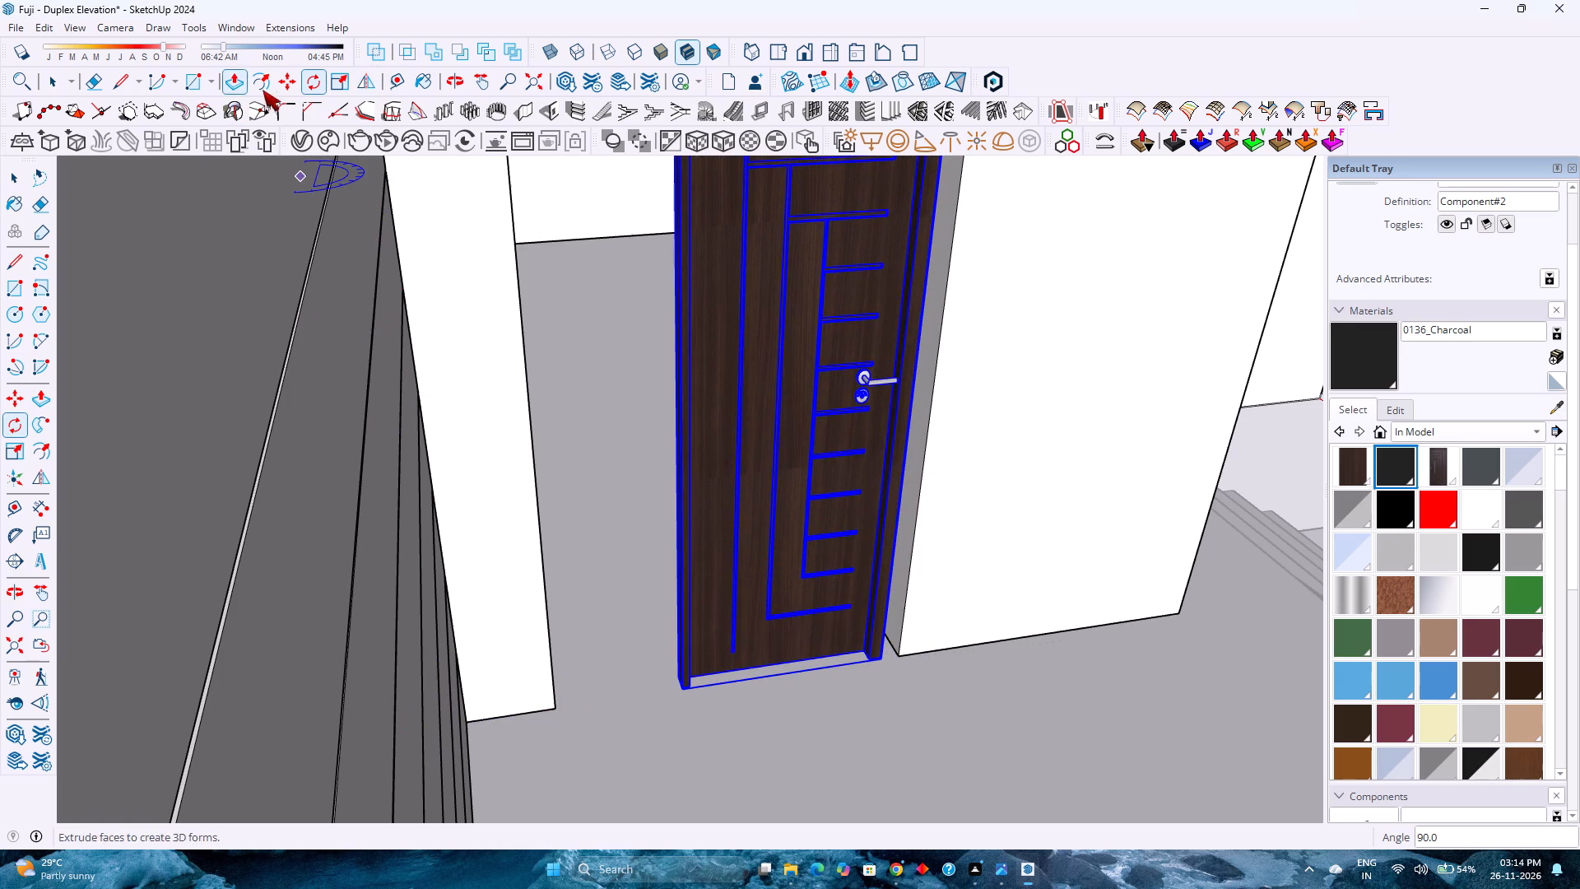
Move the rotated door about 2 11/16" so its bottom corner meets the jamb's bottom corner.
{"action": "left_click", "coordinate": [291, 79]}
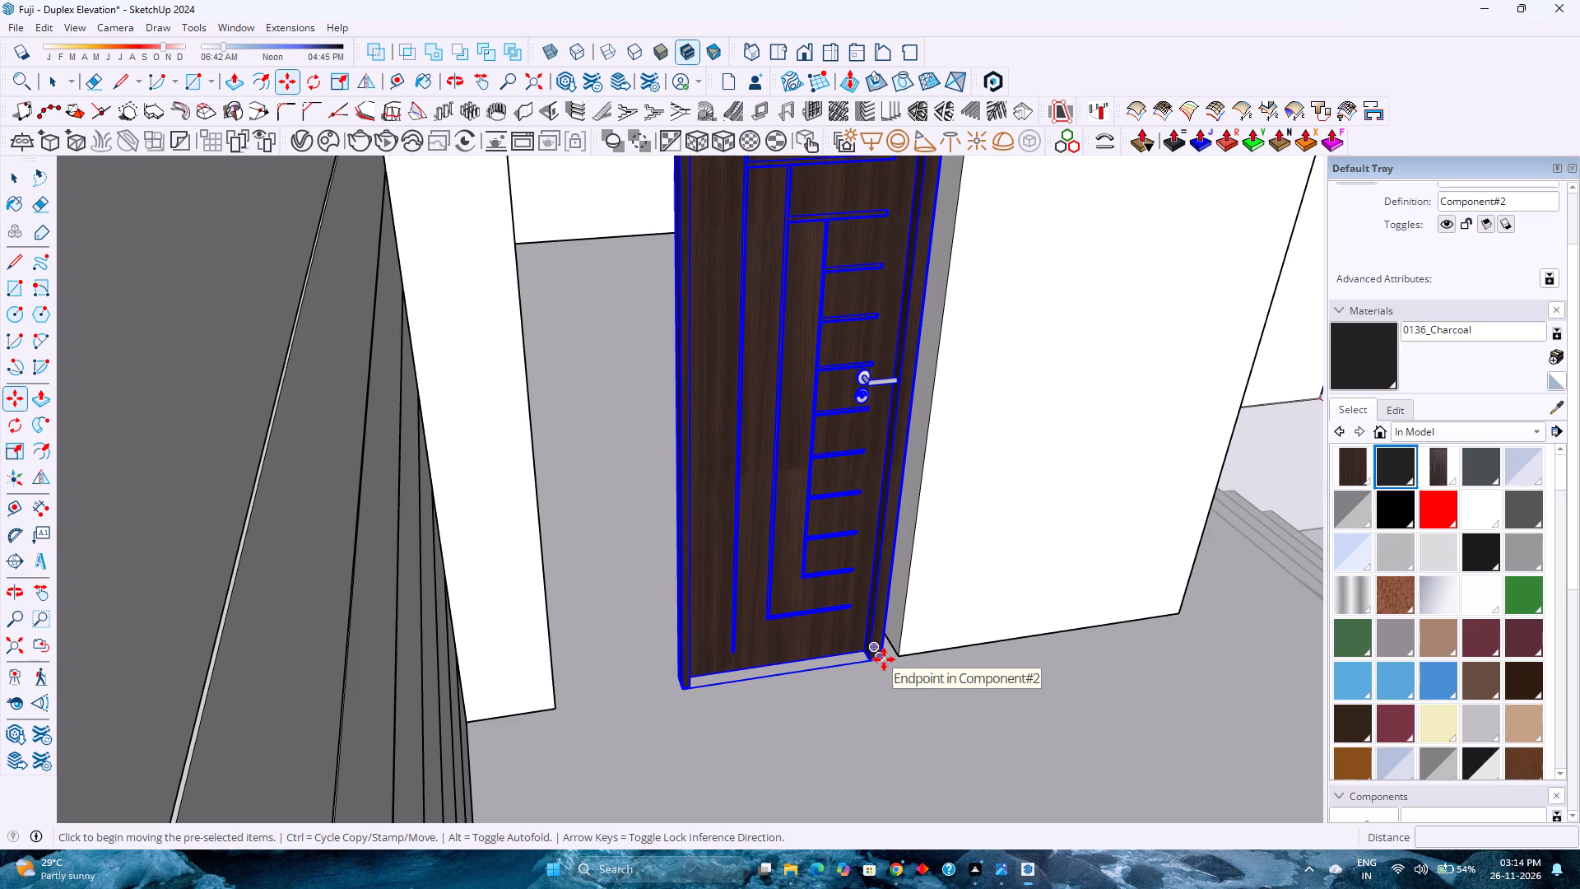
{"action": "left_click", "coordinate": [884, 659]}
{"action": "left_click", "coordinate": [898, 654]}
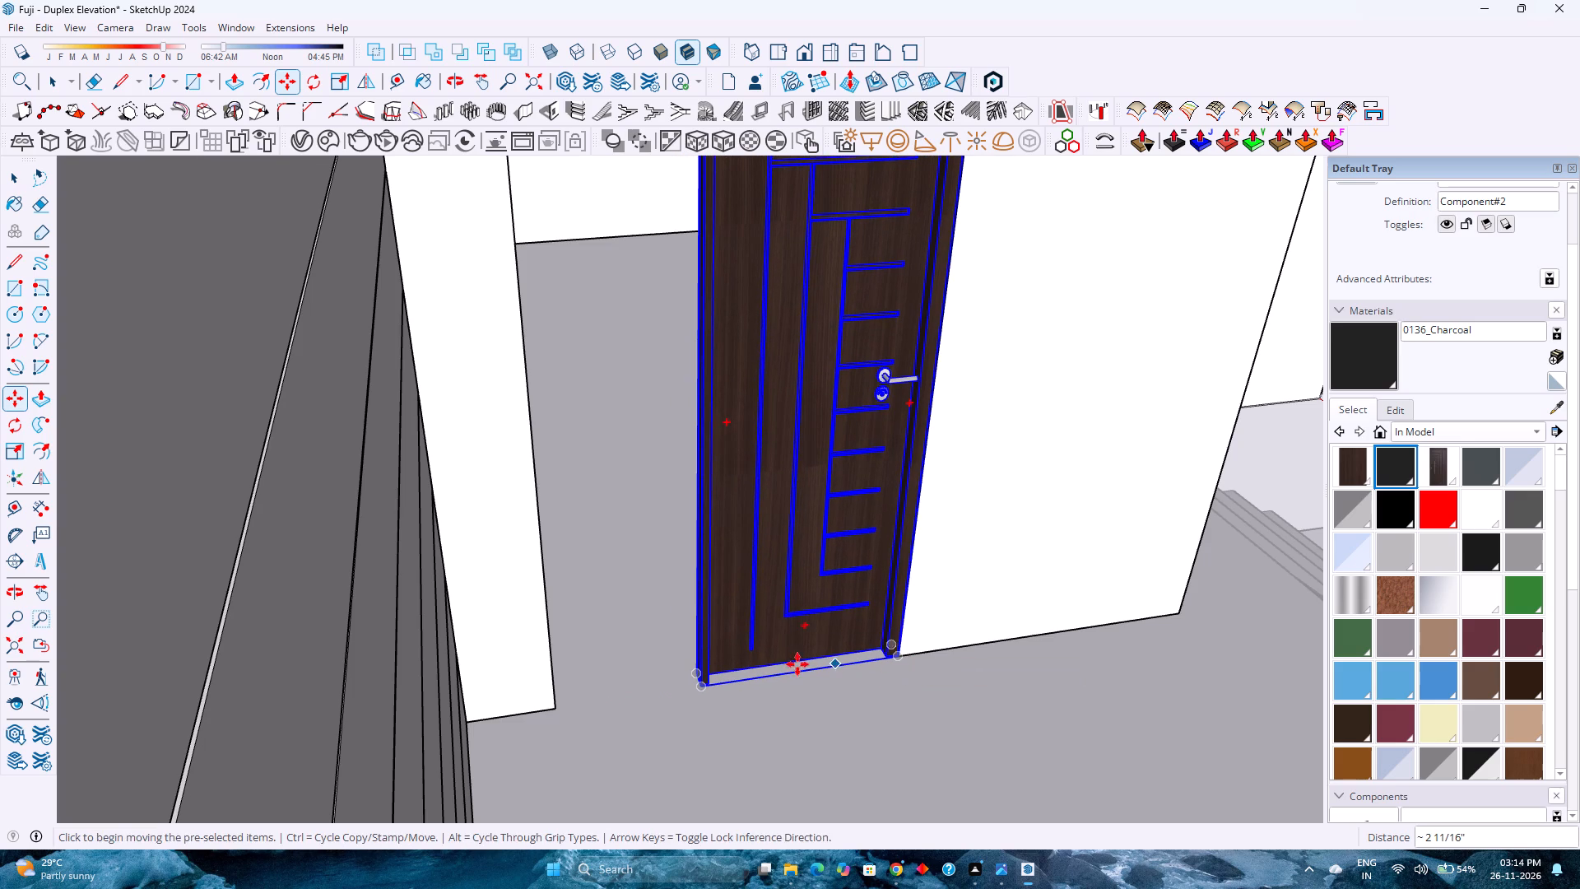
Scale the door's width along the red axis by about 1.69 to reach the doorway's other jamb.
{"action": "left_click", "coordinate": [344, 77]}
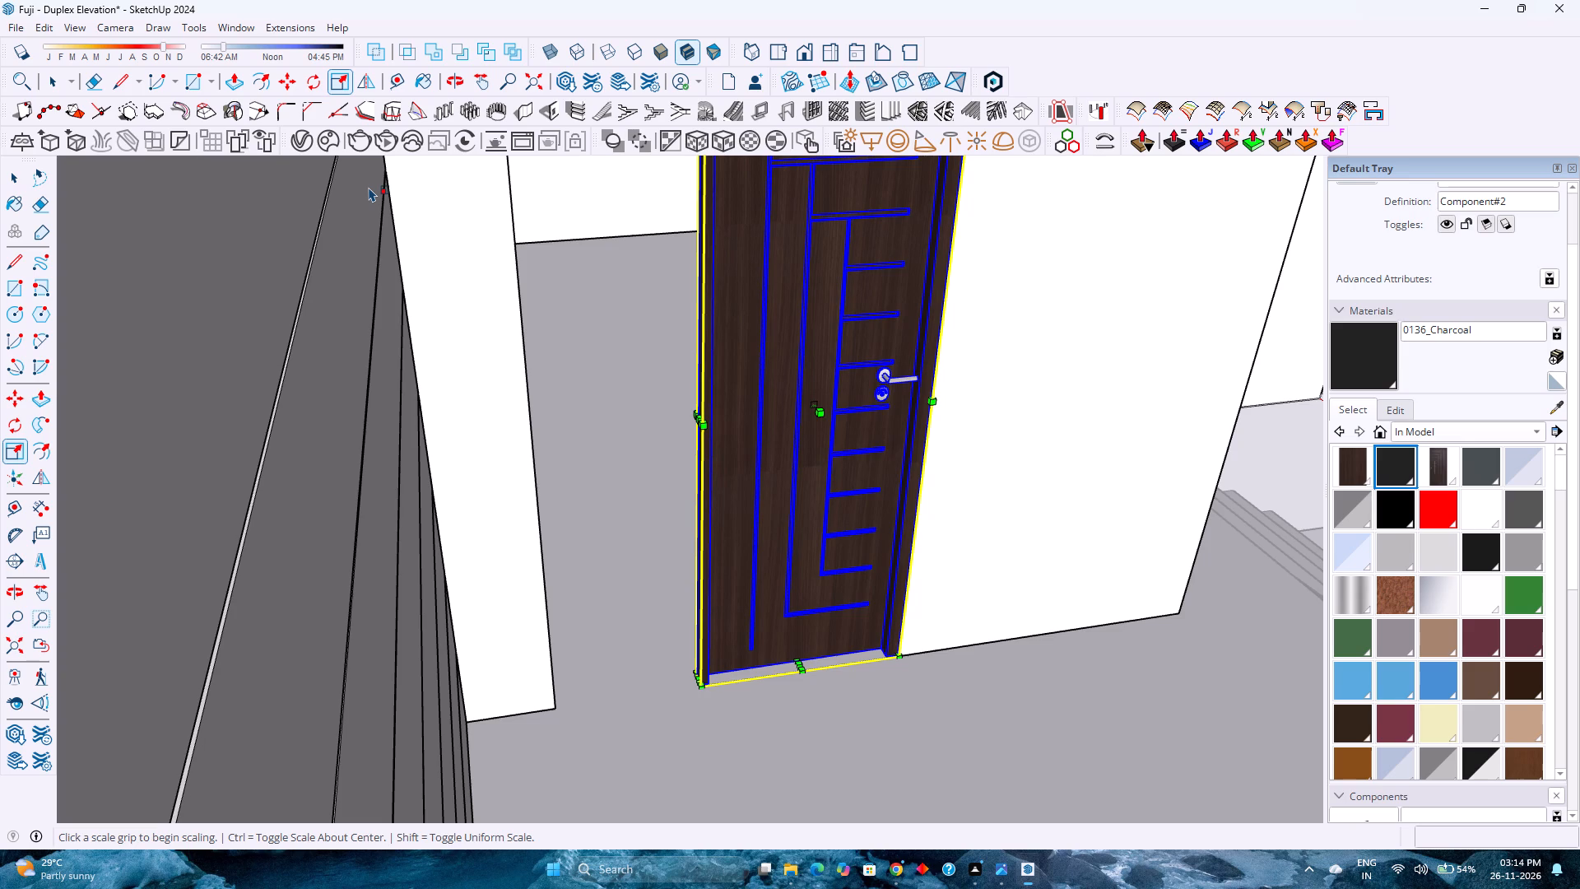
{"action": "scroll", "coordinate": [410, 219], "scroll_direction": "down", "scroll_amount": 2}
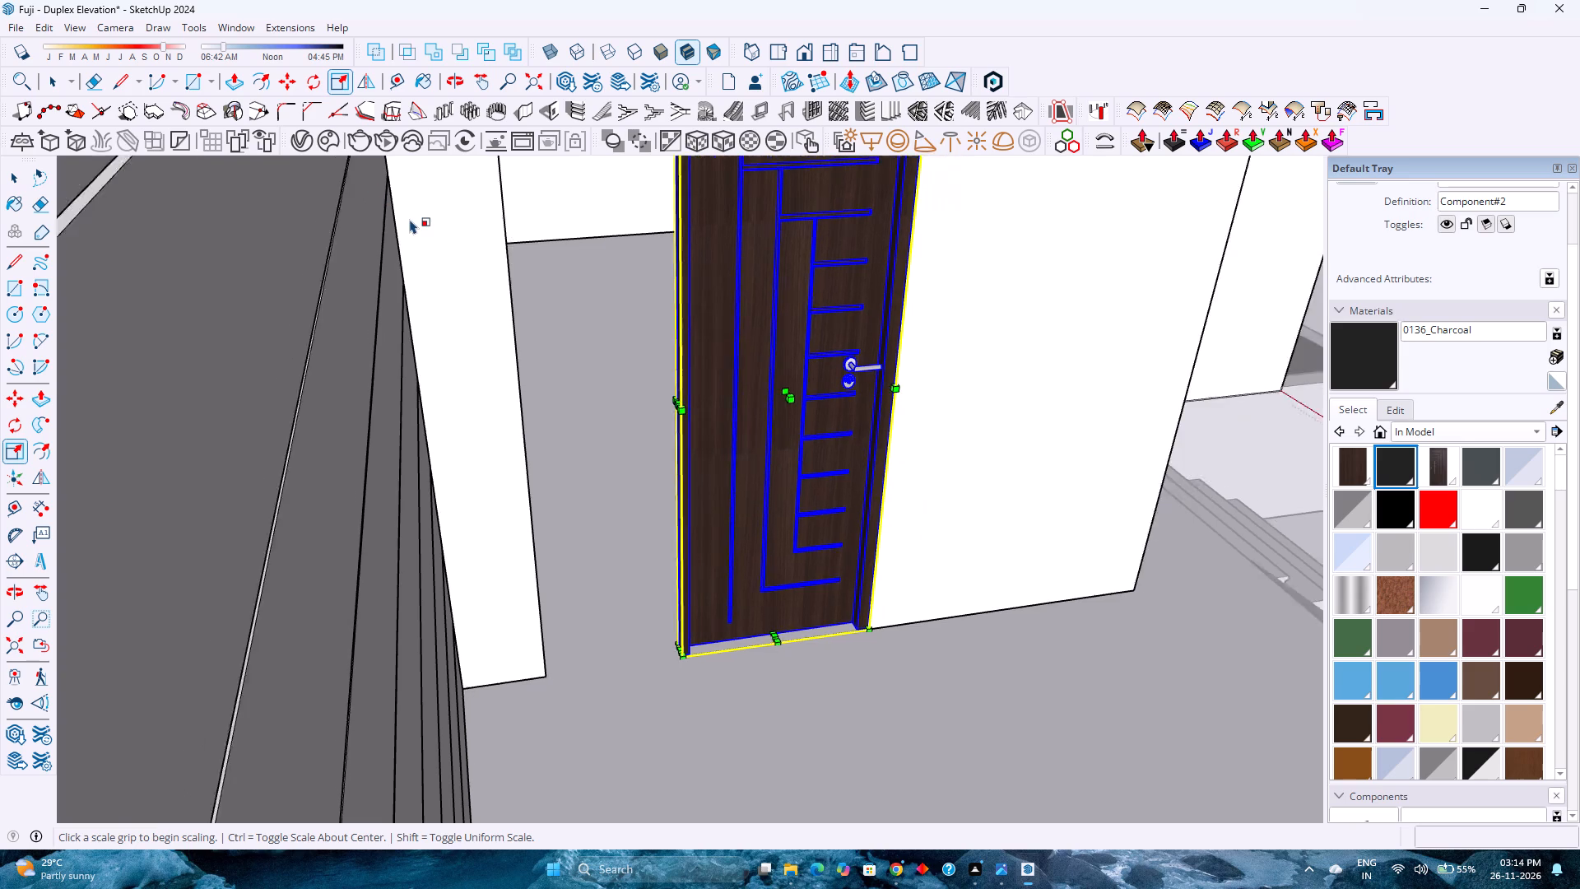
{"action": "scroll", "coordinate": [410, 219], "scroll_direction": "up", "scroll_amount": 3}
{"action": "scroll", "coordinate": [410, 219], "scroll_direction": "down", "scroll_amount": 3}
{"action": "scroll", "coordinate": [410, 219], "scroll_direction": "up", "scroll_amount": 1}
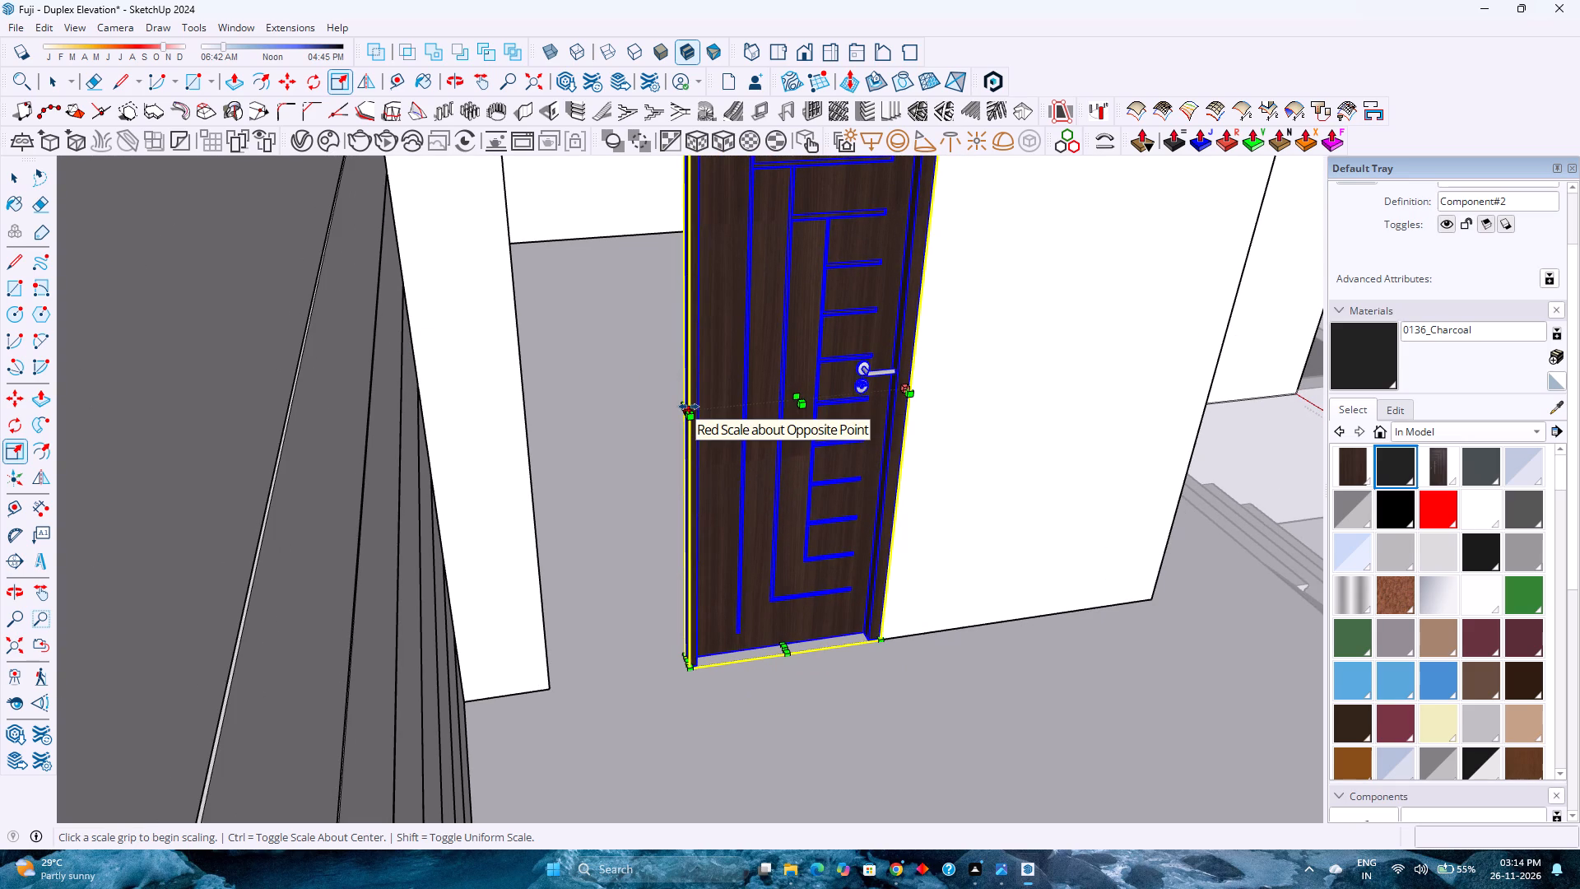
{"action": "scroll", "coordinate": [686, 407], "scroll_direction": "down", "scroll_amount": 3}
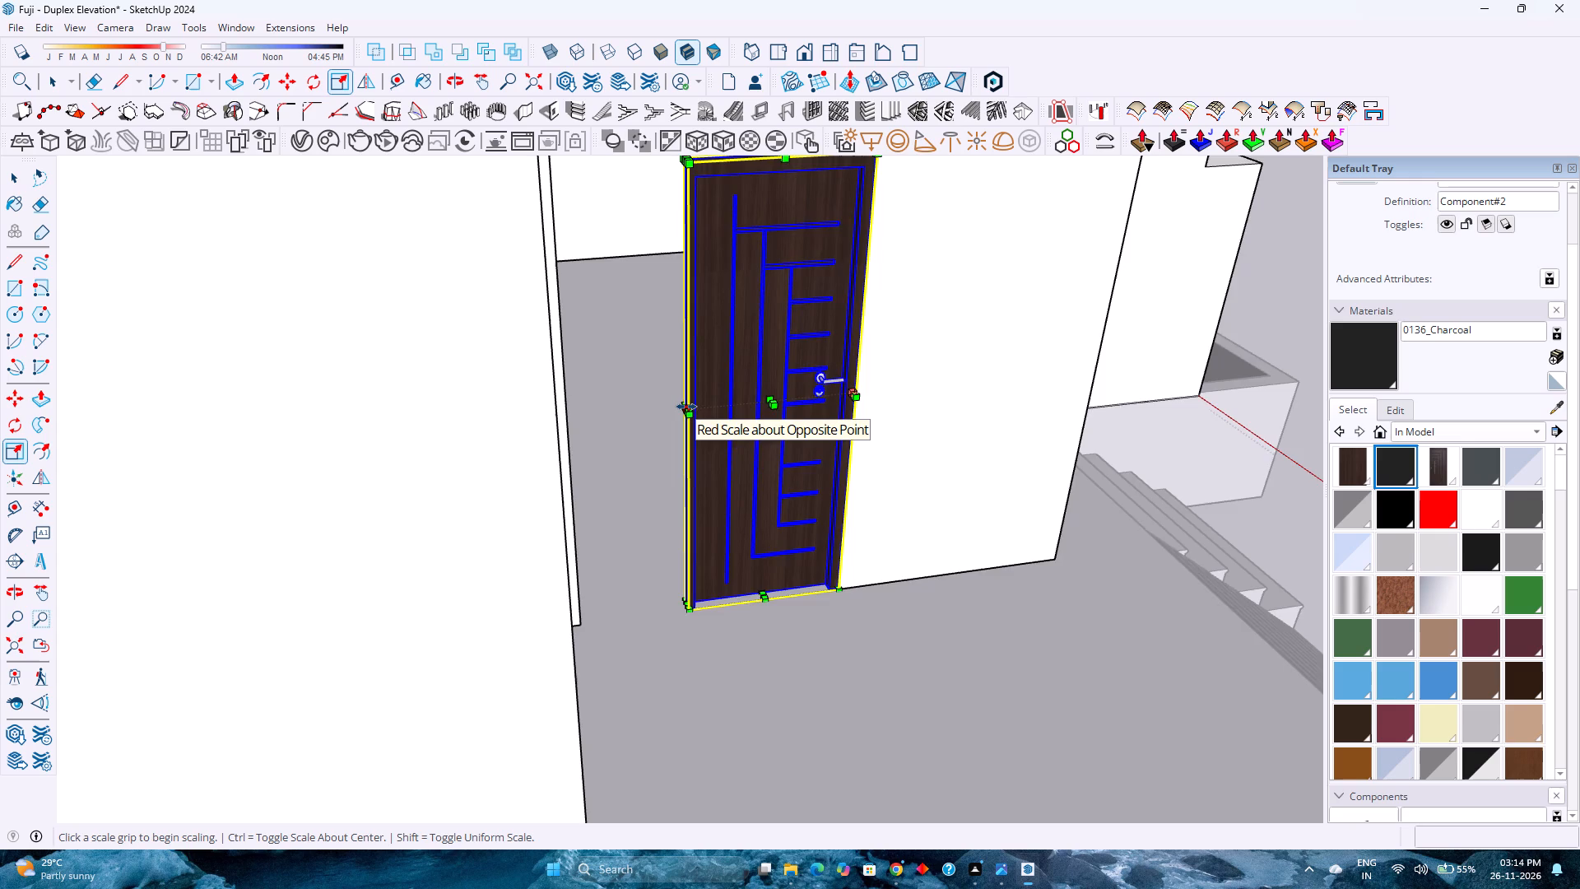
{"action": "scroll", "coordinate": [686, 407], "scroll_direction": "up", "scroll_amount": 3}
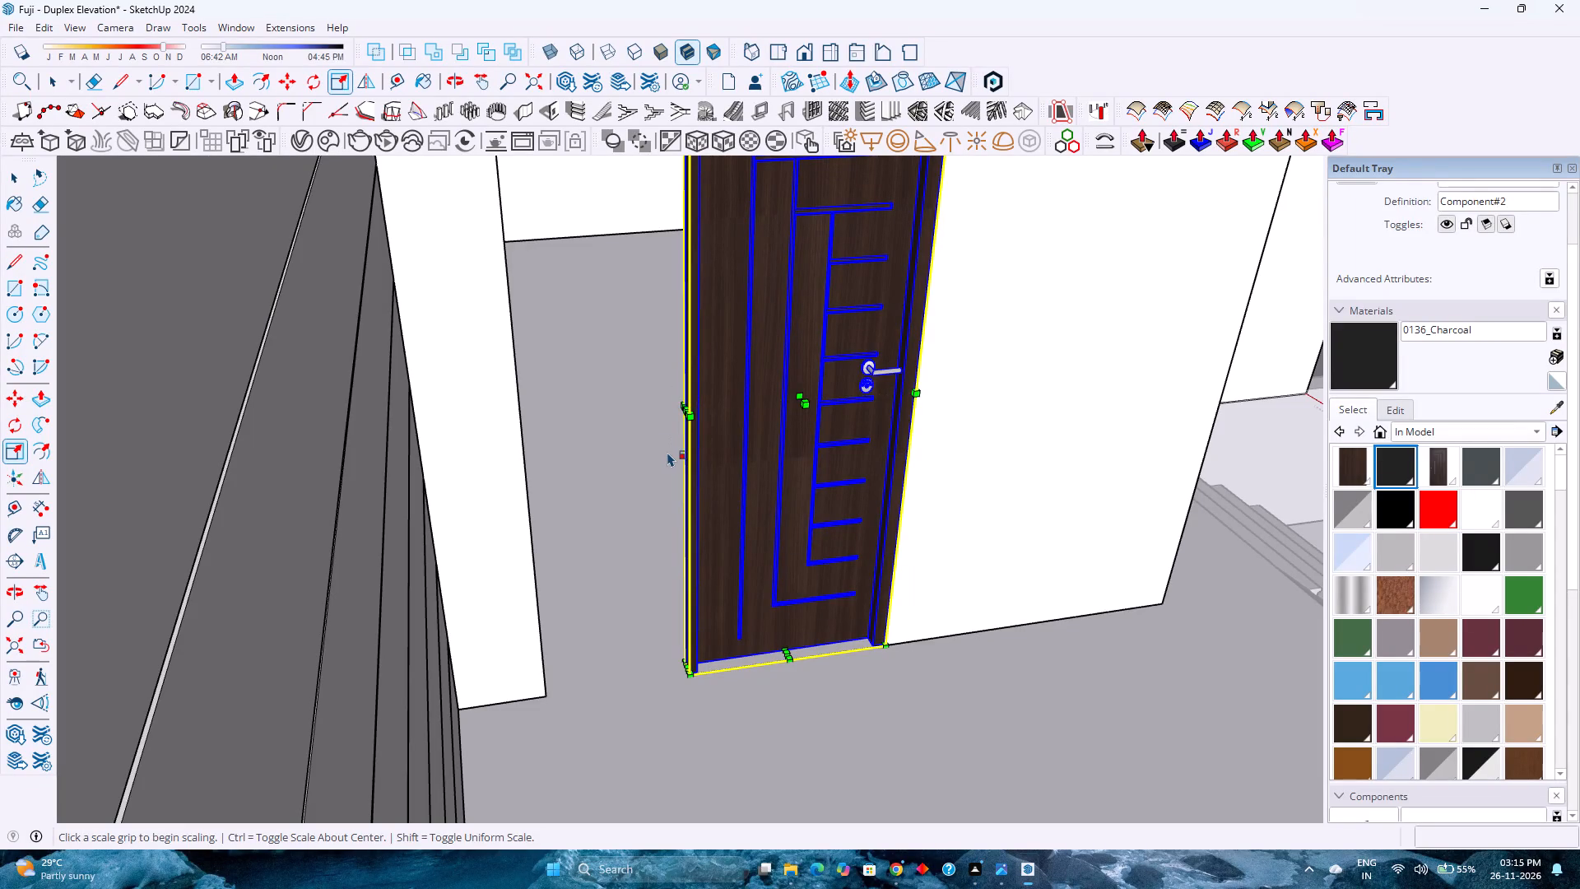
{"action": "scroll", "coordinate": [681, 407], "scroll_direction": "up", "scroll_amount": 7}
{"action": "left_click", "coordinate": [747, 439]}
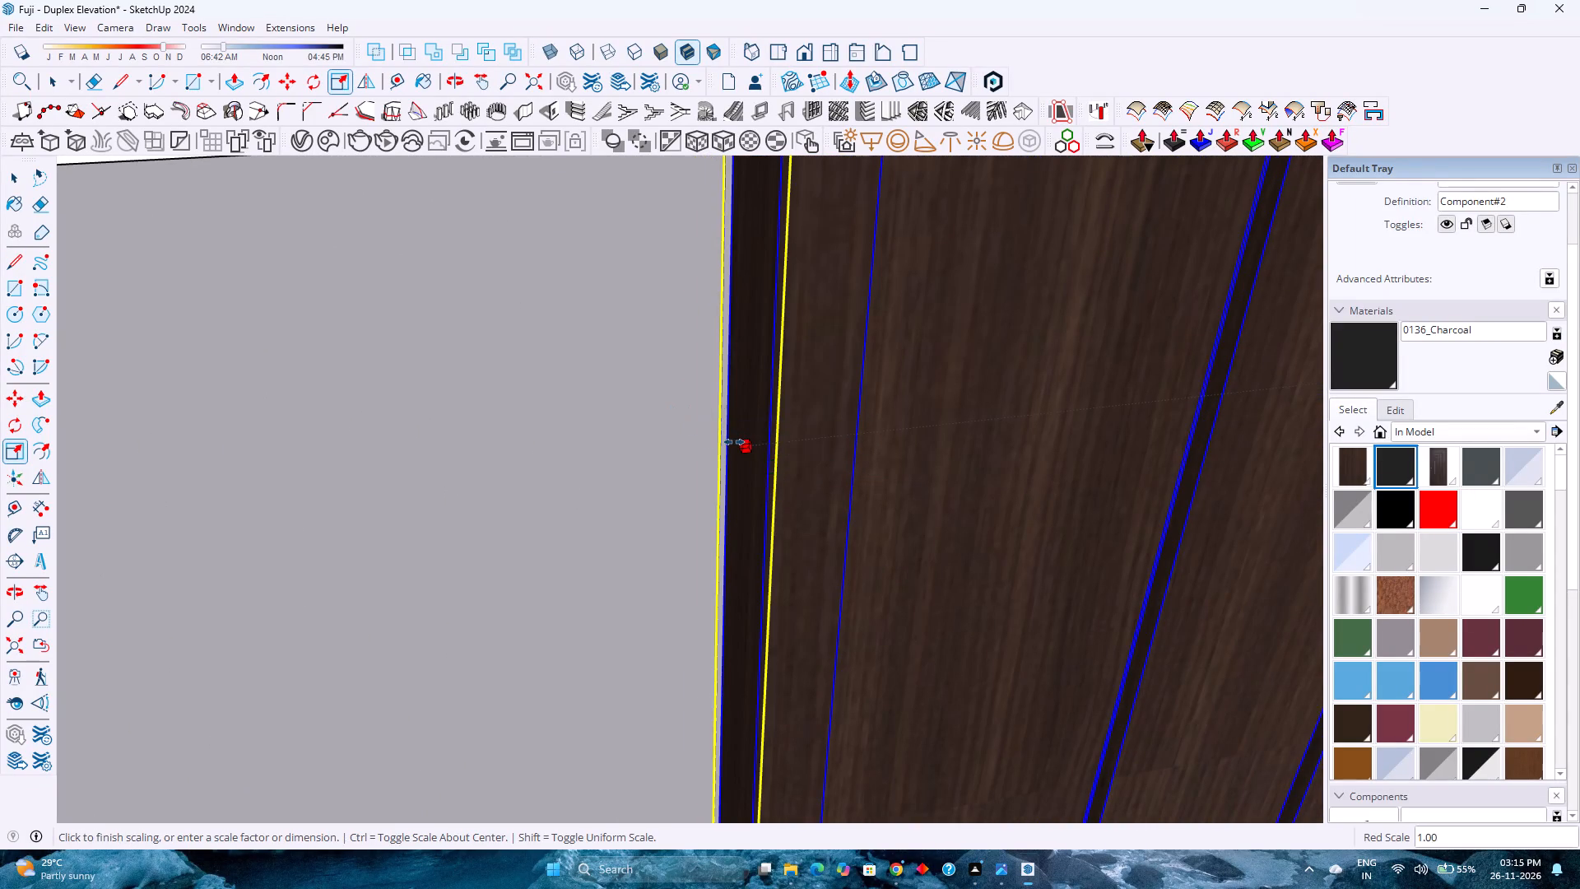
{"action": "scroll", "coordinate": [717, 444], "scroll_direction": "down", "scroll_amount": 7}
{"action": "scroll", "coordinate": [717, 444], "scroll_direction": "down", "scroll_amount": 15}
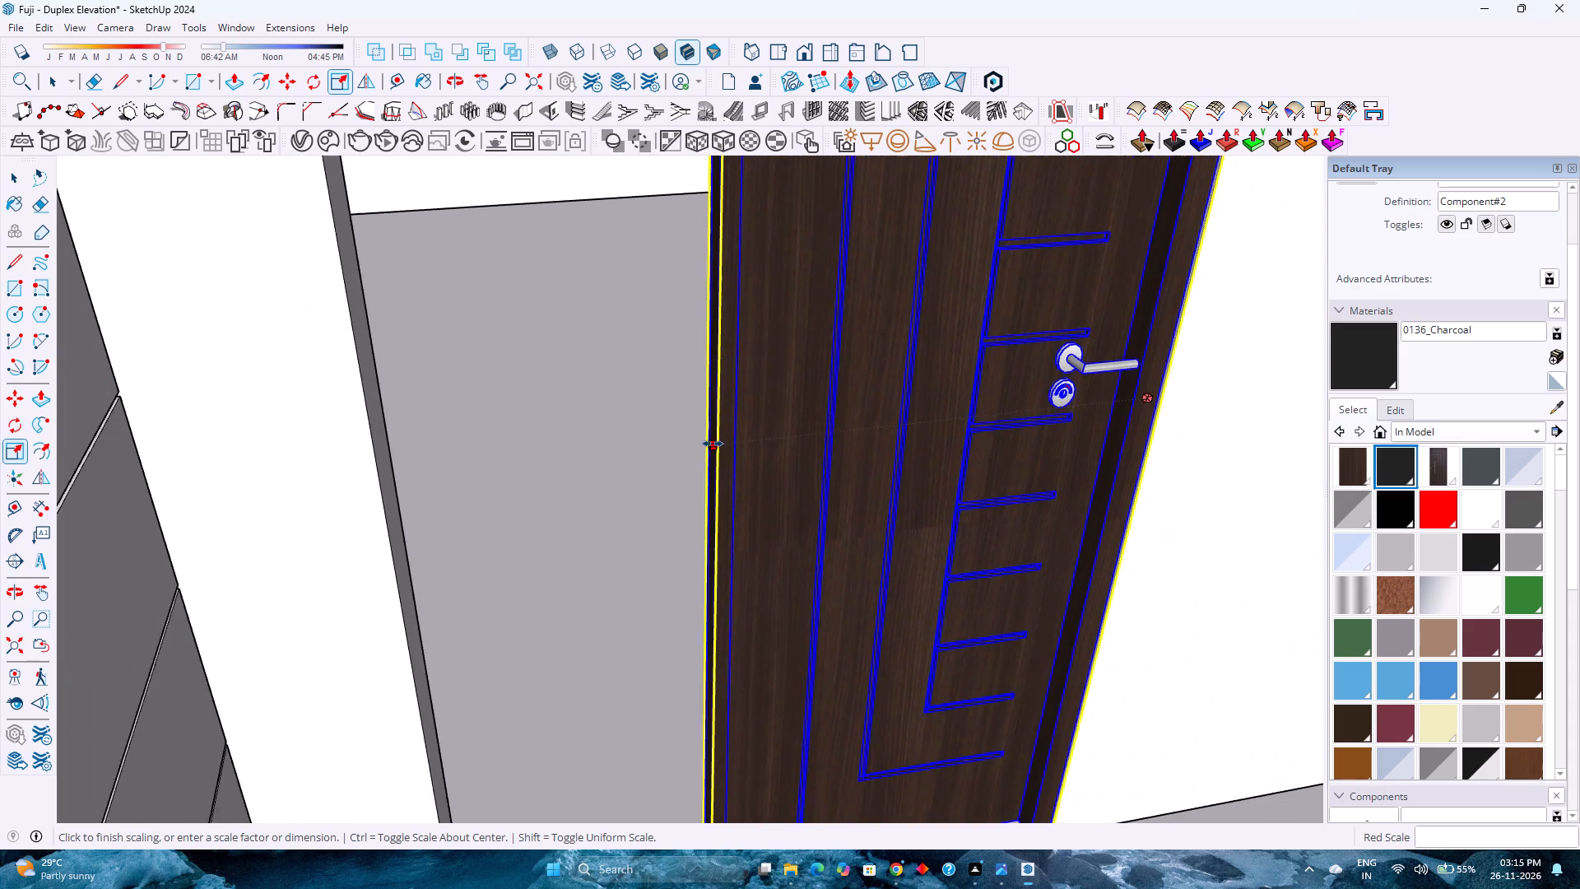
{"action": "left_click", "coordinate": [400, 403]}
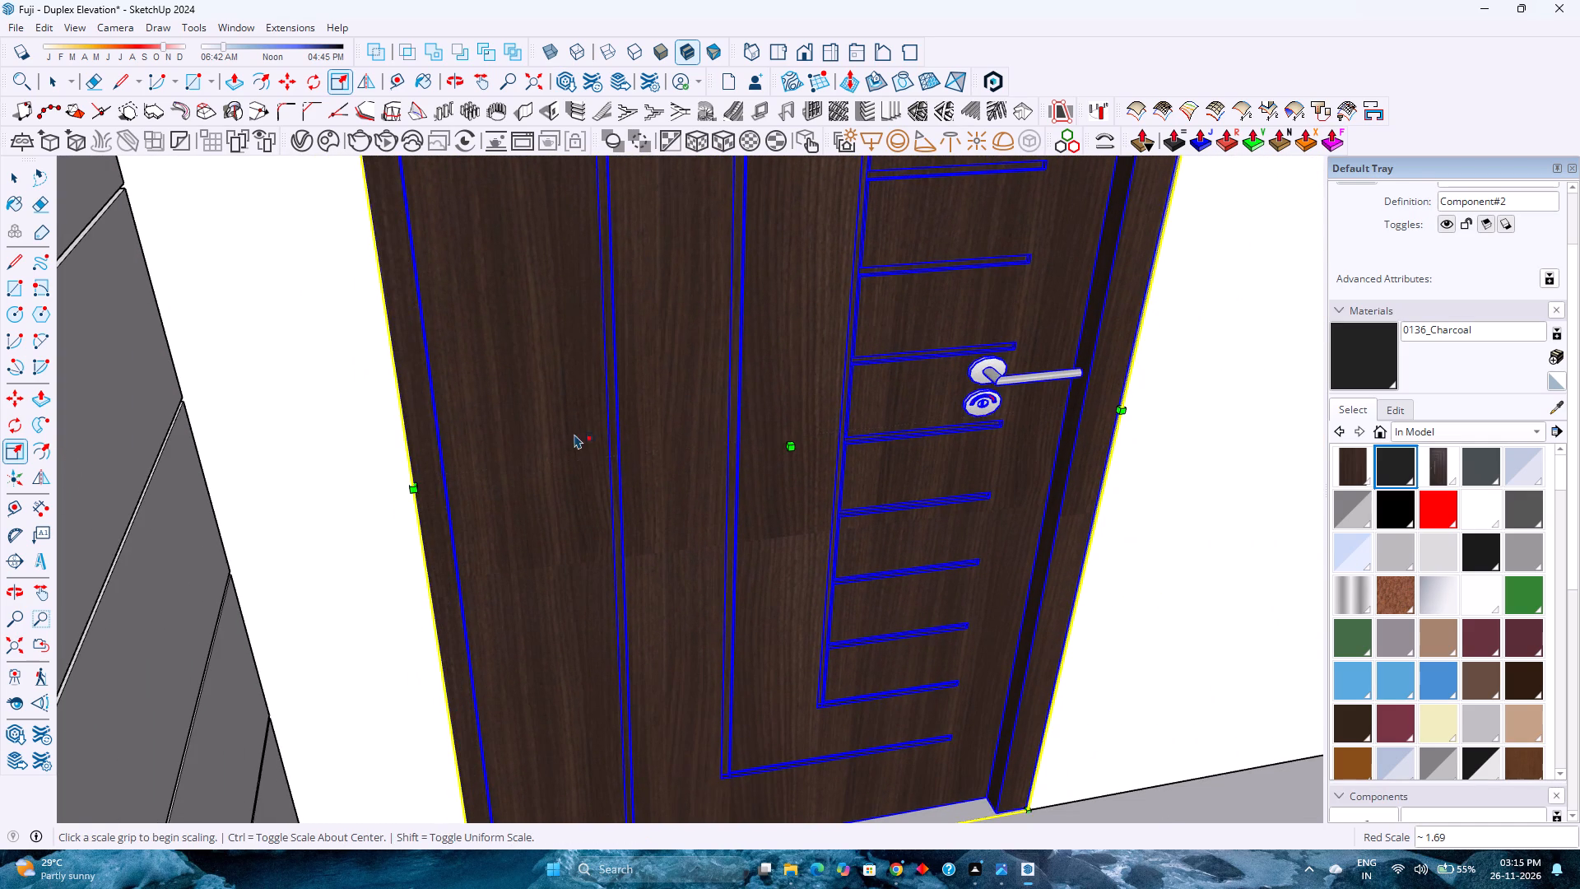
Examine the door's fit in the porch doorway from outside, focusing on its top edge and the opening's head.
{"action": "scroll", "coordinate": [656, 508], "scroll_direction": "down", "scroll_amount": 10}
{"action": "middle_click_drag", "start_coordinate": [707, 510], "coordinate": [486, 449]}
{"action": "middle_click", "coordinate": [486, 449]}
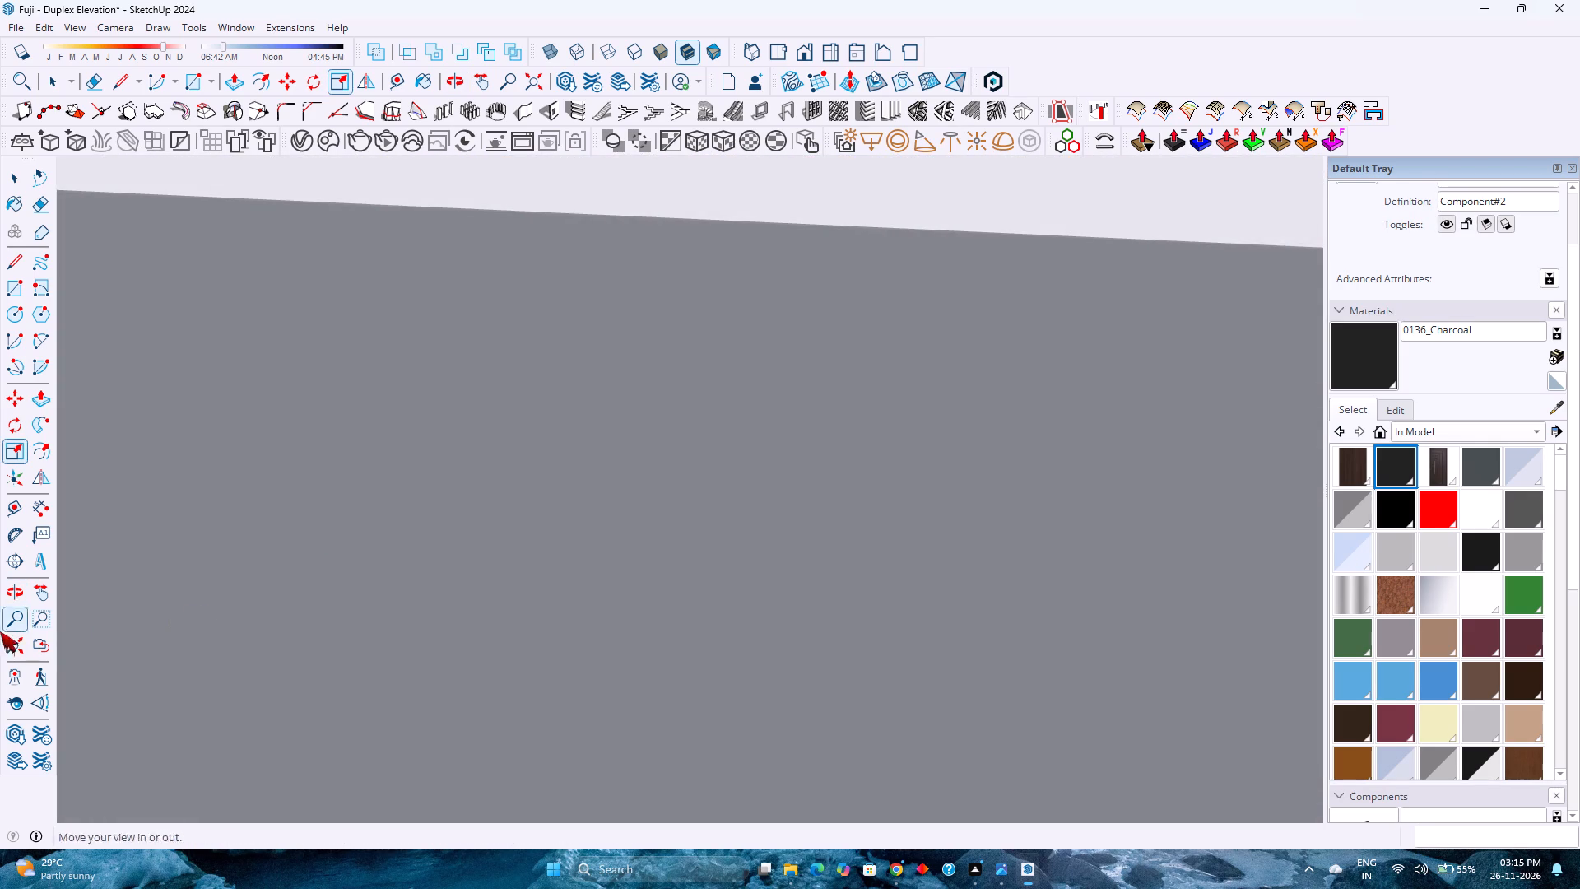
{"action": "left_click", "coordinate": [7, 641]}
{"action": "middle_click_drag", "start_coordinate": [671, 599], "coordinate": [475, 360]}
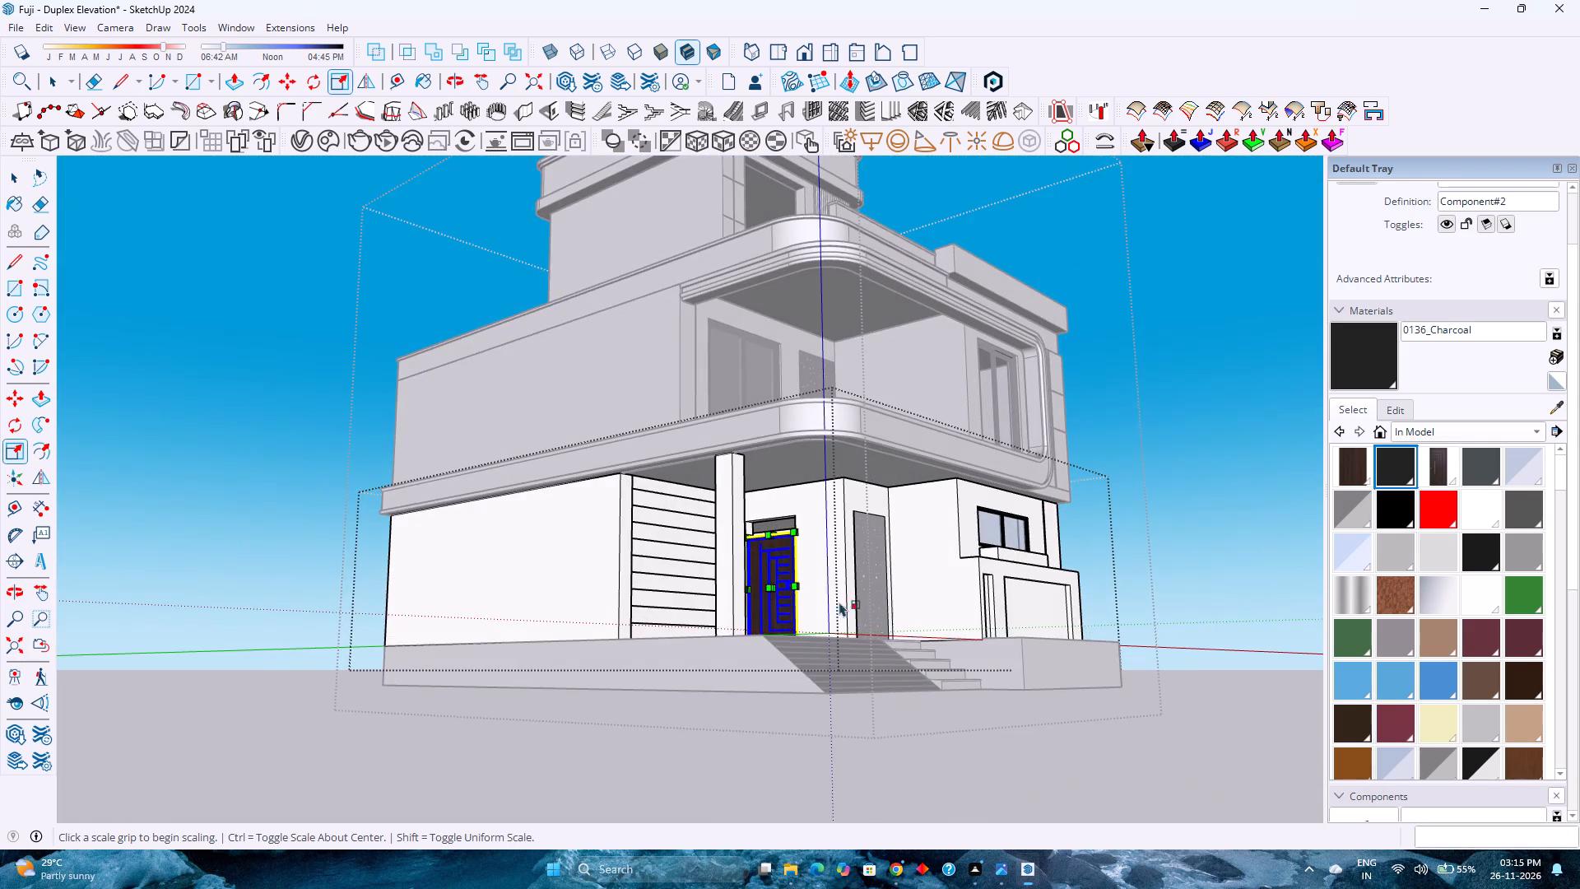
{"action": "scroll", "coordinate": [770, 567], "scroll_direction": "up", "scroll_amount": 4}
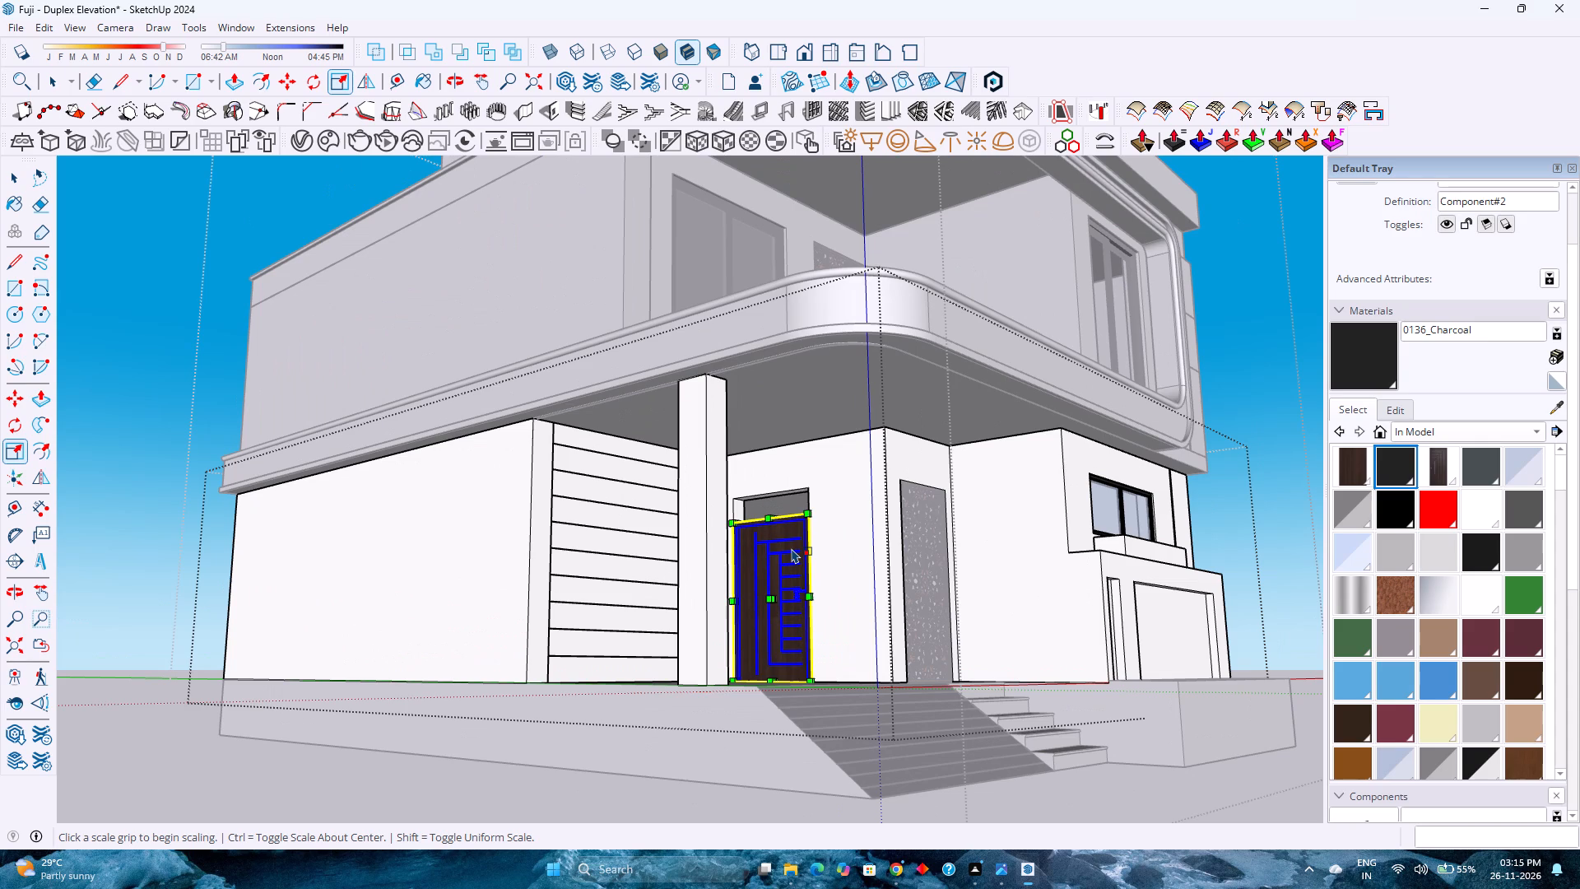
{"action": "scroll", "coordinate": [792, 541], "scroll_direction": "down", "scroll_amount": 1}
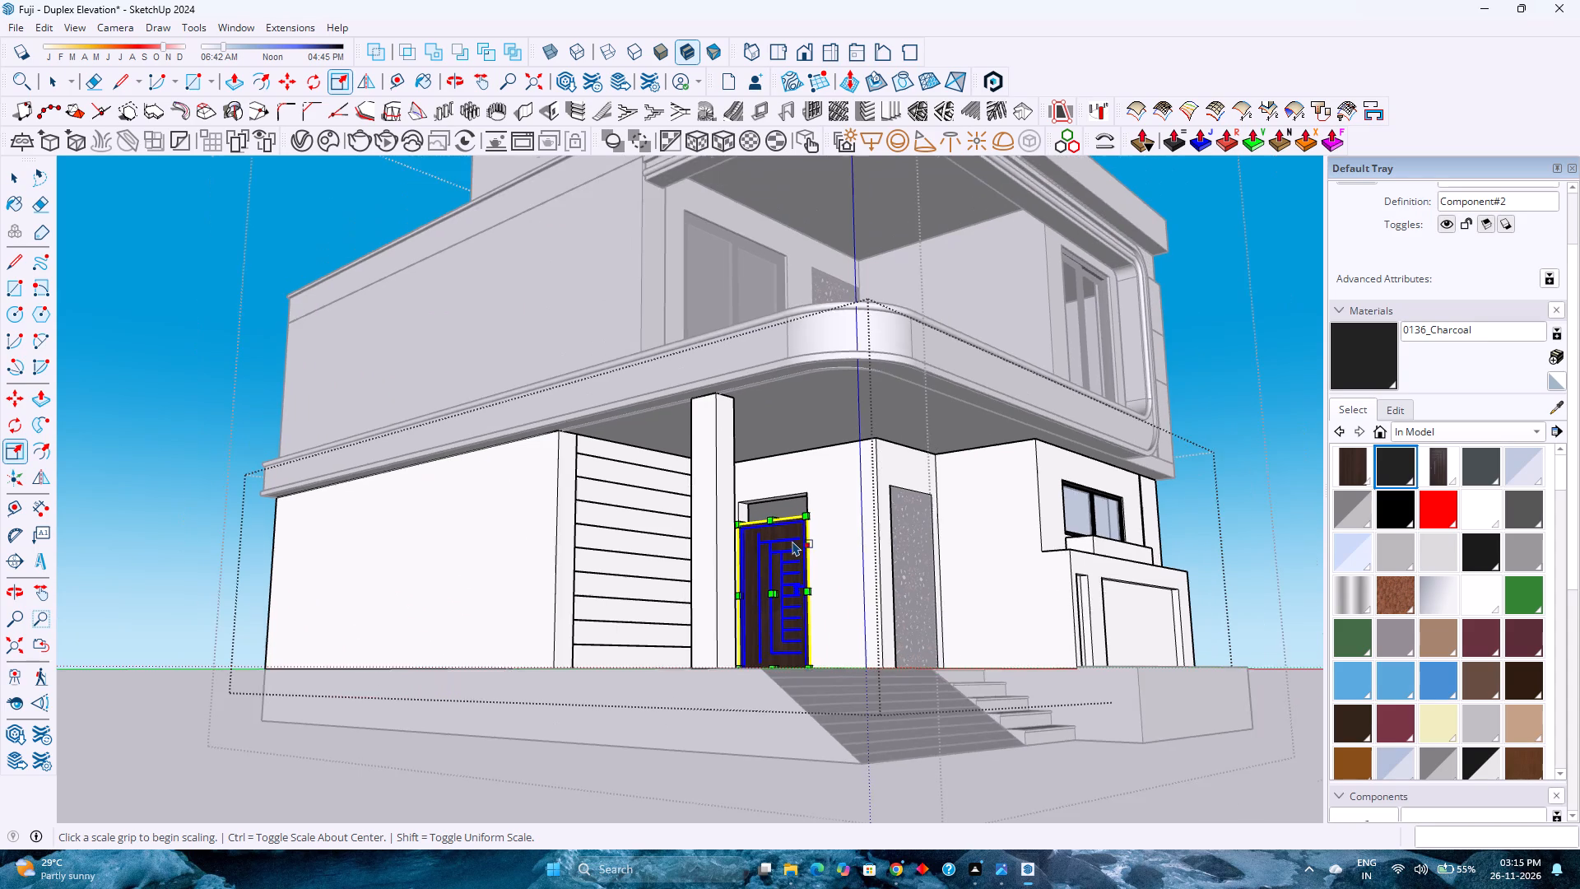
{"action": "scroll", "coordinate": [792, 541], "scroll_direction": "up", "scroll_amount": 2}
{"action": "scroll", "coordinate": [792, 541], "scroll_direction": "down", "scroll_amount": 1}
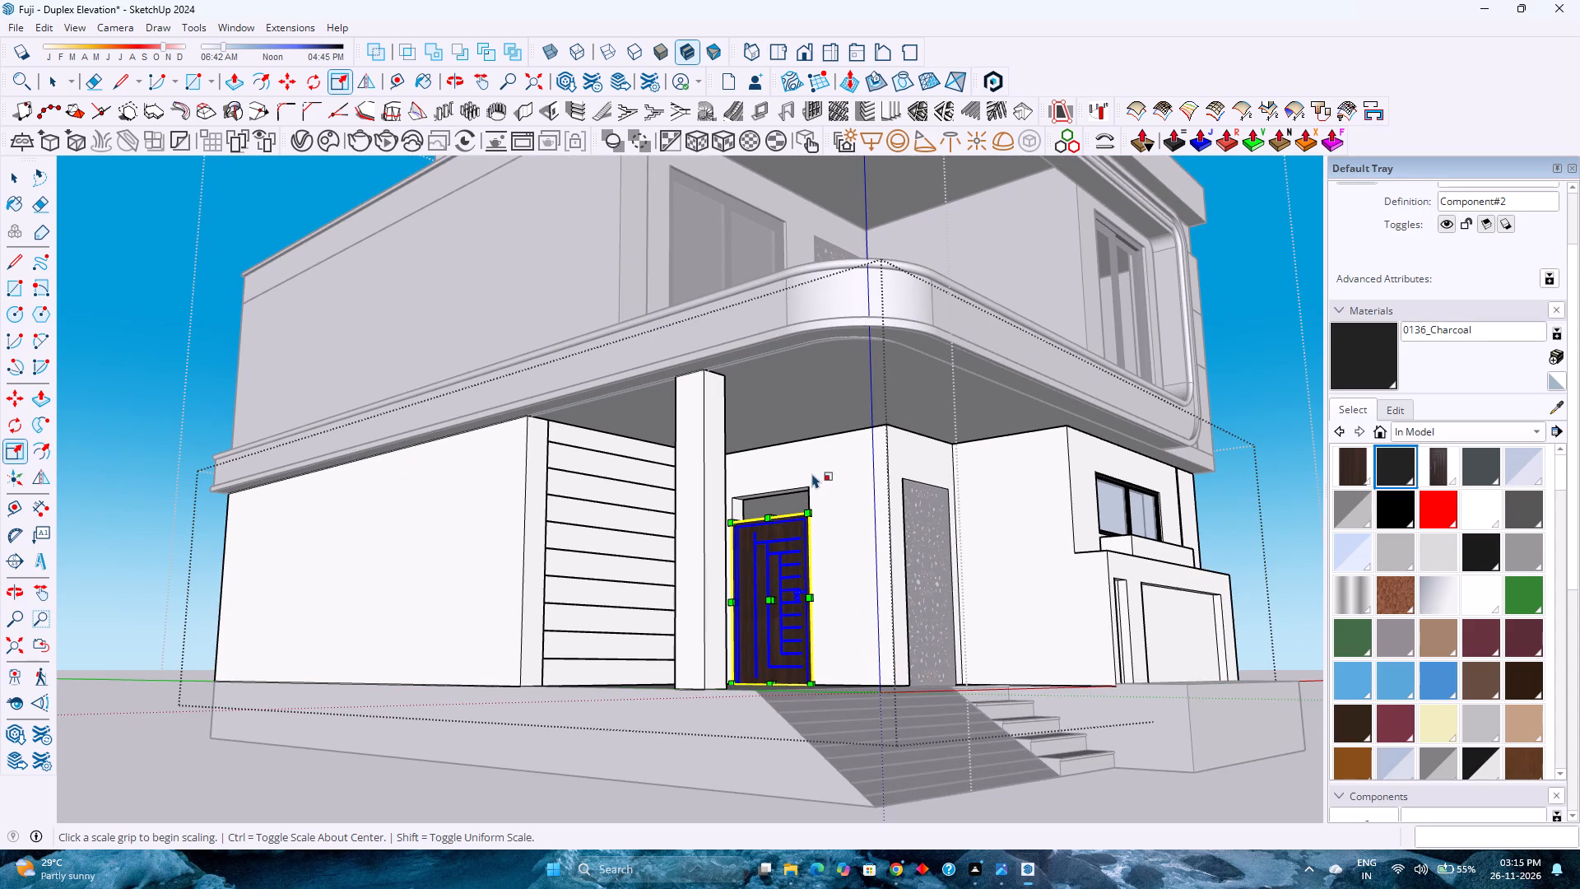
{"action": "scroll", "coordinate": [762, 486], "scroll_direction": "up", "scroll_amount": 4}
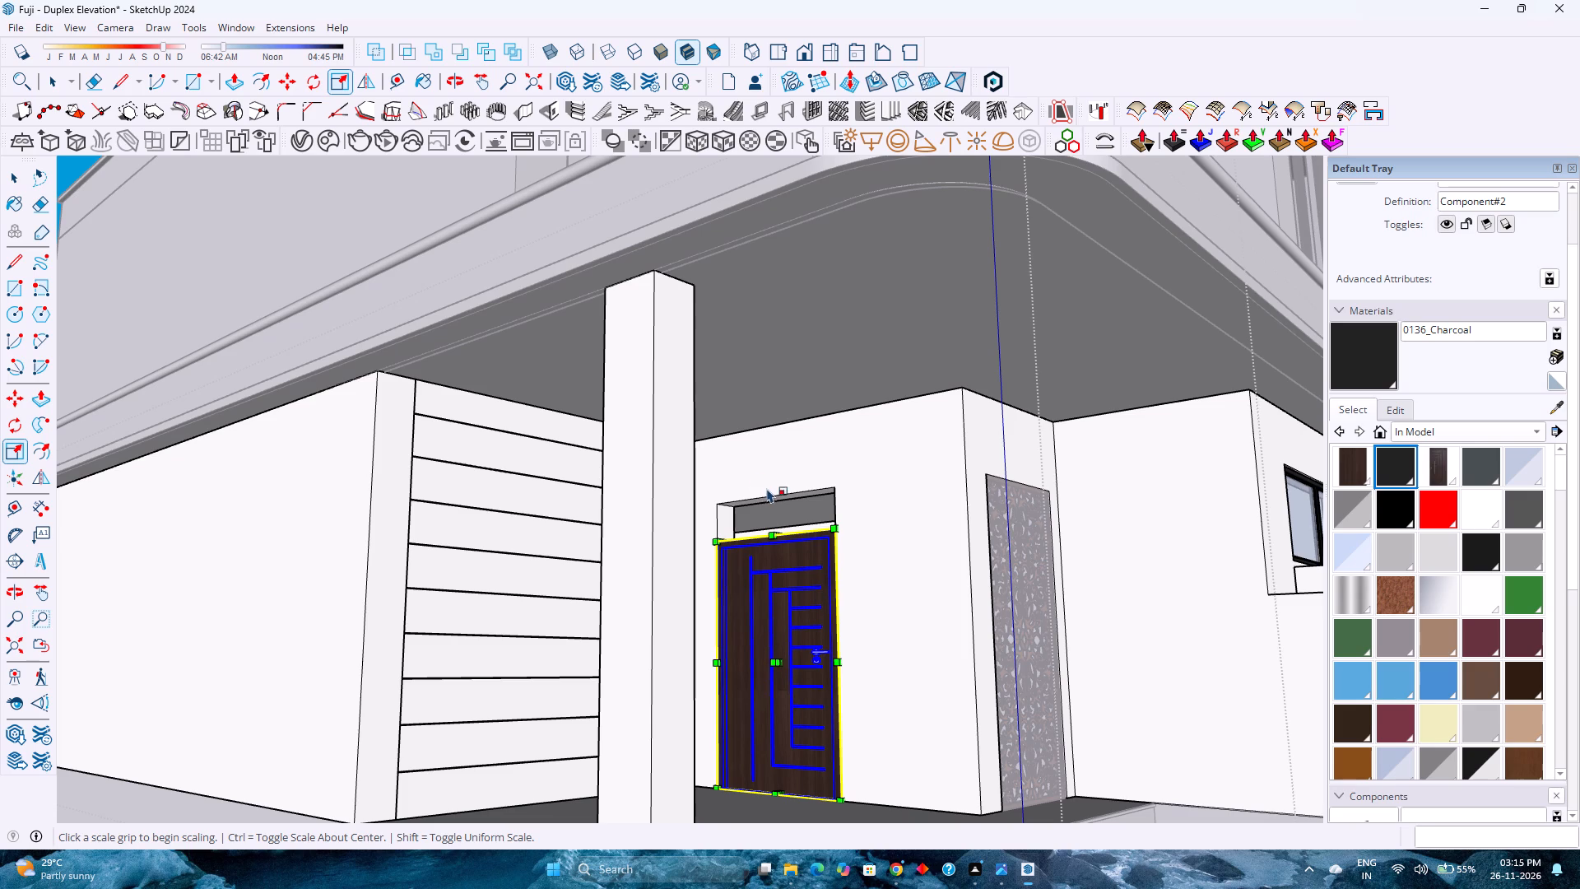
{"action": "scroll", "coordinate": [775, 546], "scroll_direction": "up", "scroll_amount": 9}
{"action": "scroll", "coordinate": [846, 477], "scroll_direction": "up", "scroll_amount": 4}
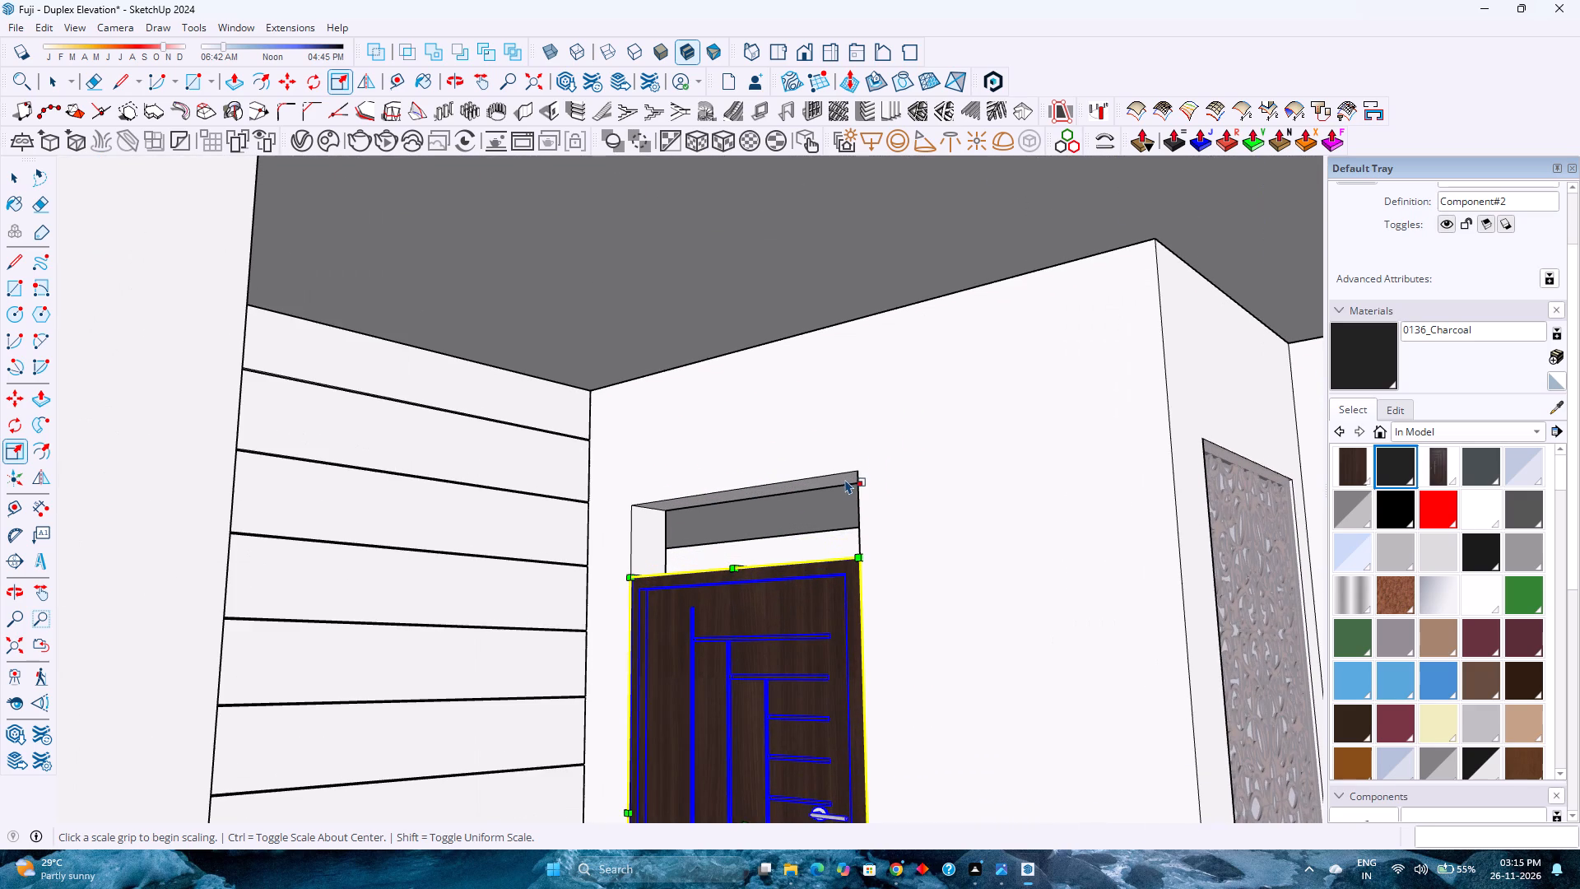
Scale the door's height along the blue axis by about 1.16 to reach the head of the porch doorway.
{"action": "scroll", "coordinate": [845, 479], "scroll_direction": "down", "scroll_amount": 2}
{"action": "scroll", "coordinate": [843, 481], "scroll_direction": "up", "scroll_amount": 2}
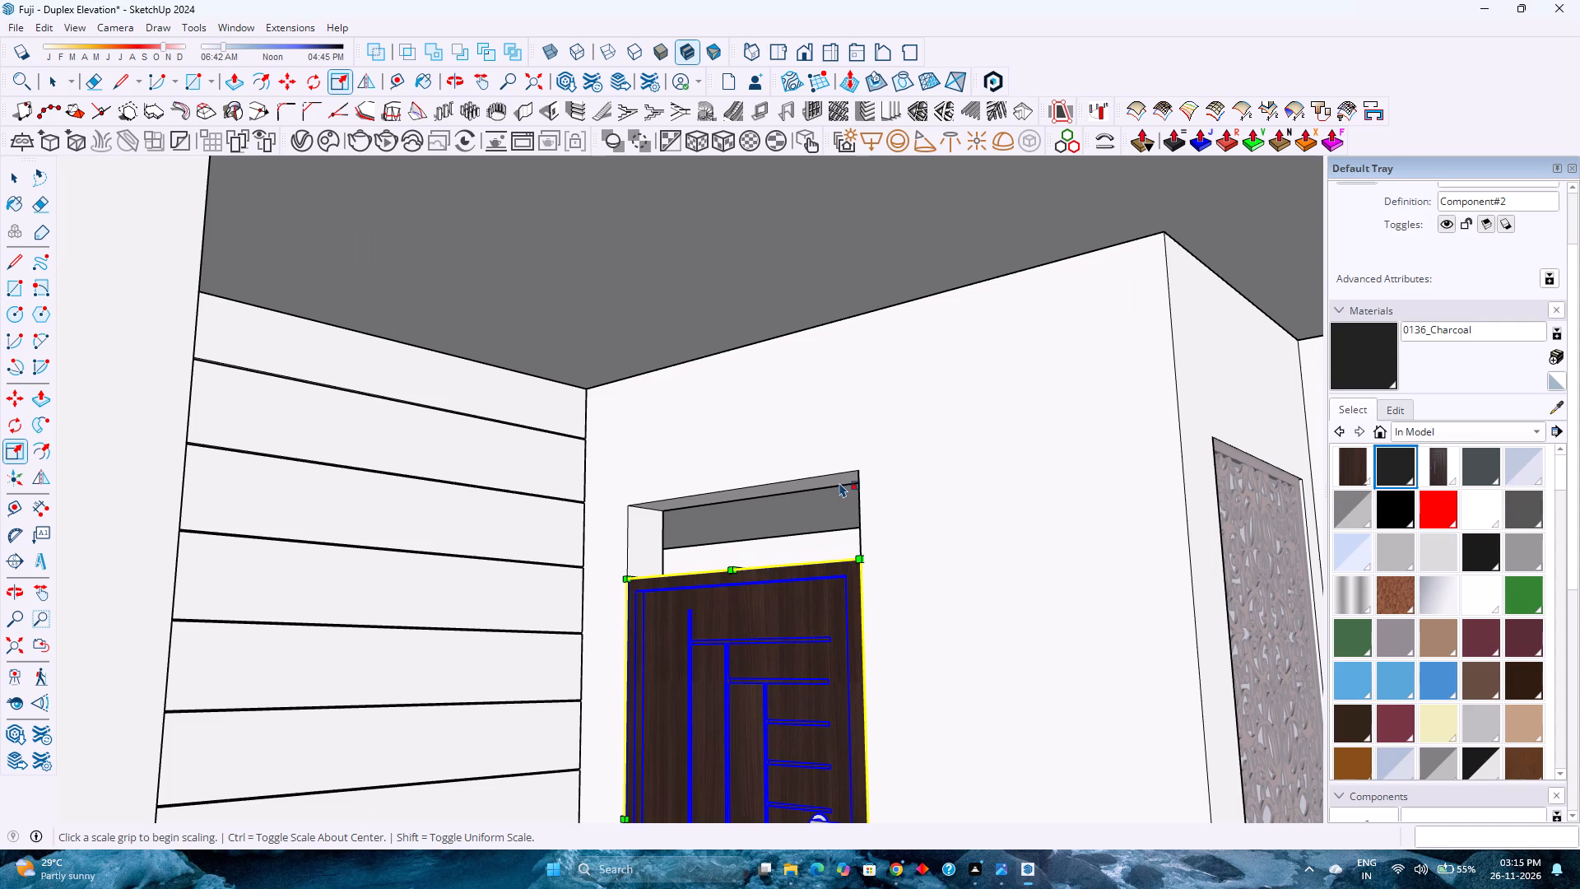
{"action": "right_click_drag", "start_coordinate": [797, 526], "coordinate": [806, 518]}
{"action": "middle_click_drag", "start_coordinate": [797, 526], "coordinate": [774, 633]}
{"action": "middle_click", "coordinate": [774, 633]}
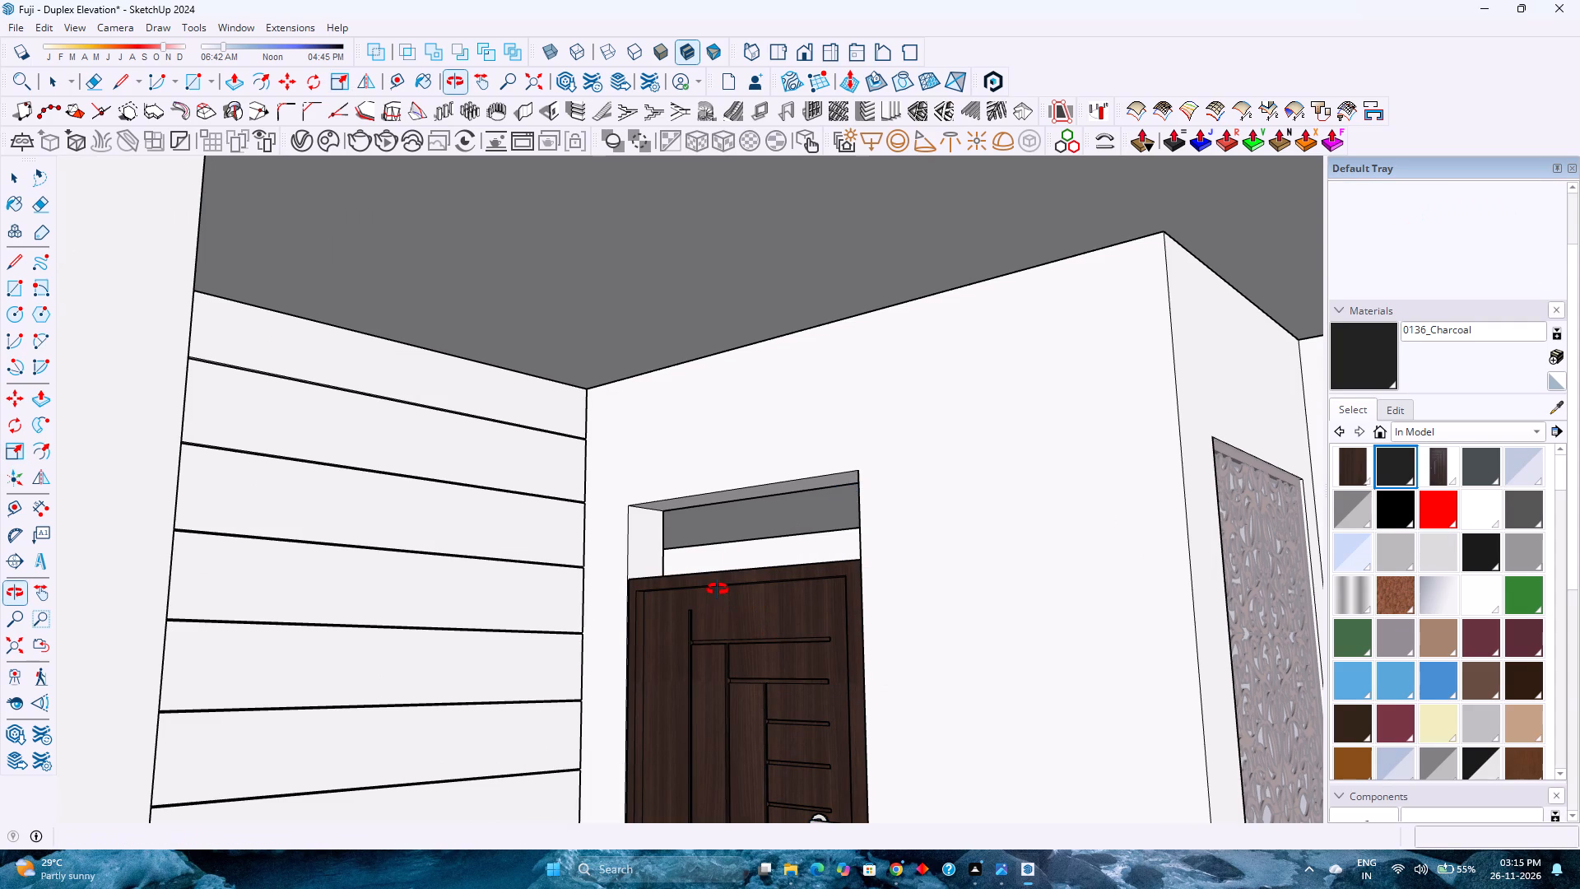
{"action": "key", "text": "space"}
{"action": "left_click", "coordinate": [771, 640]}
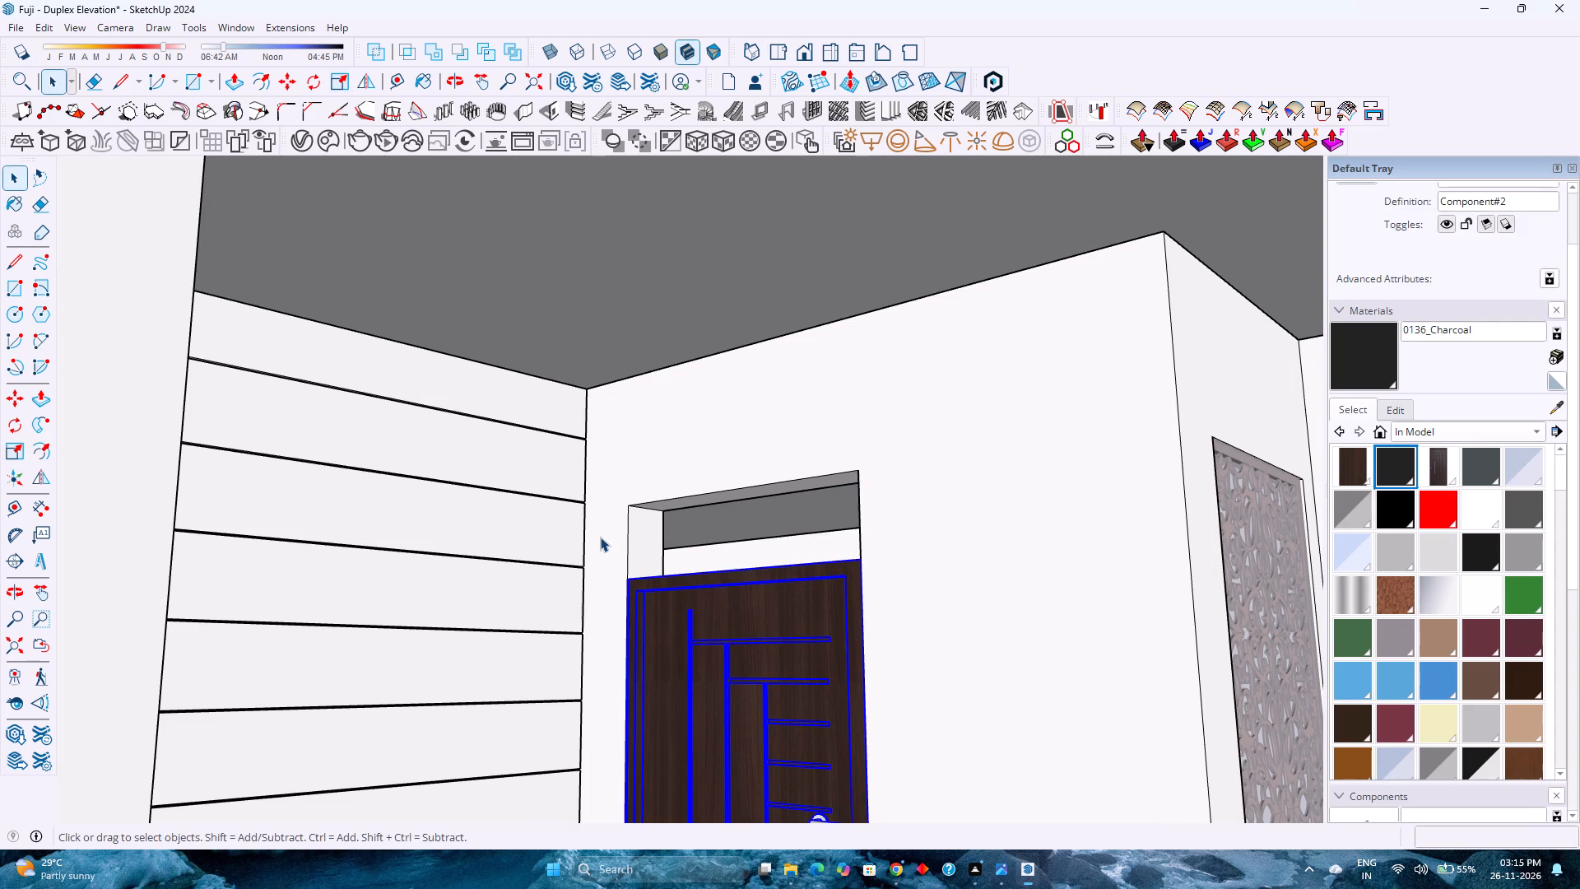
{"action": "left_click", "coordinate": [341, 80]}
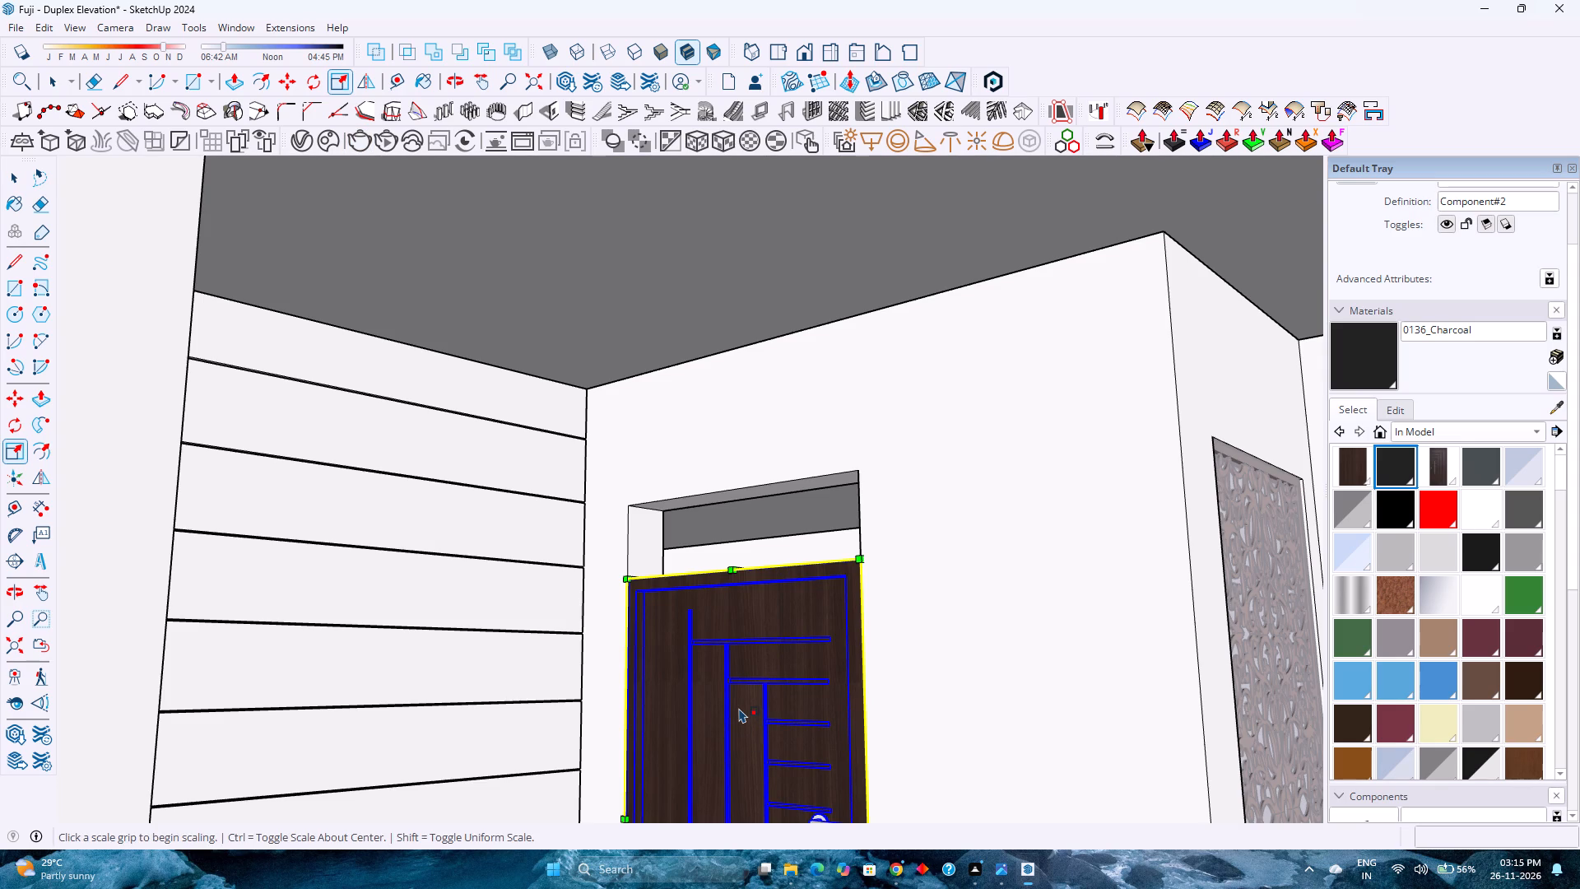
{"action": "scroll", "coordinate": [741, 552], "scroll_direction": "up", "scroll_amount": 2}
{"action": "middle_click_drag", "start_coordinate": [741, 555], "coordinate": [741, 565]}
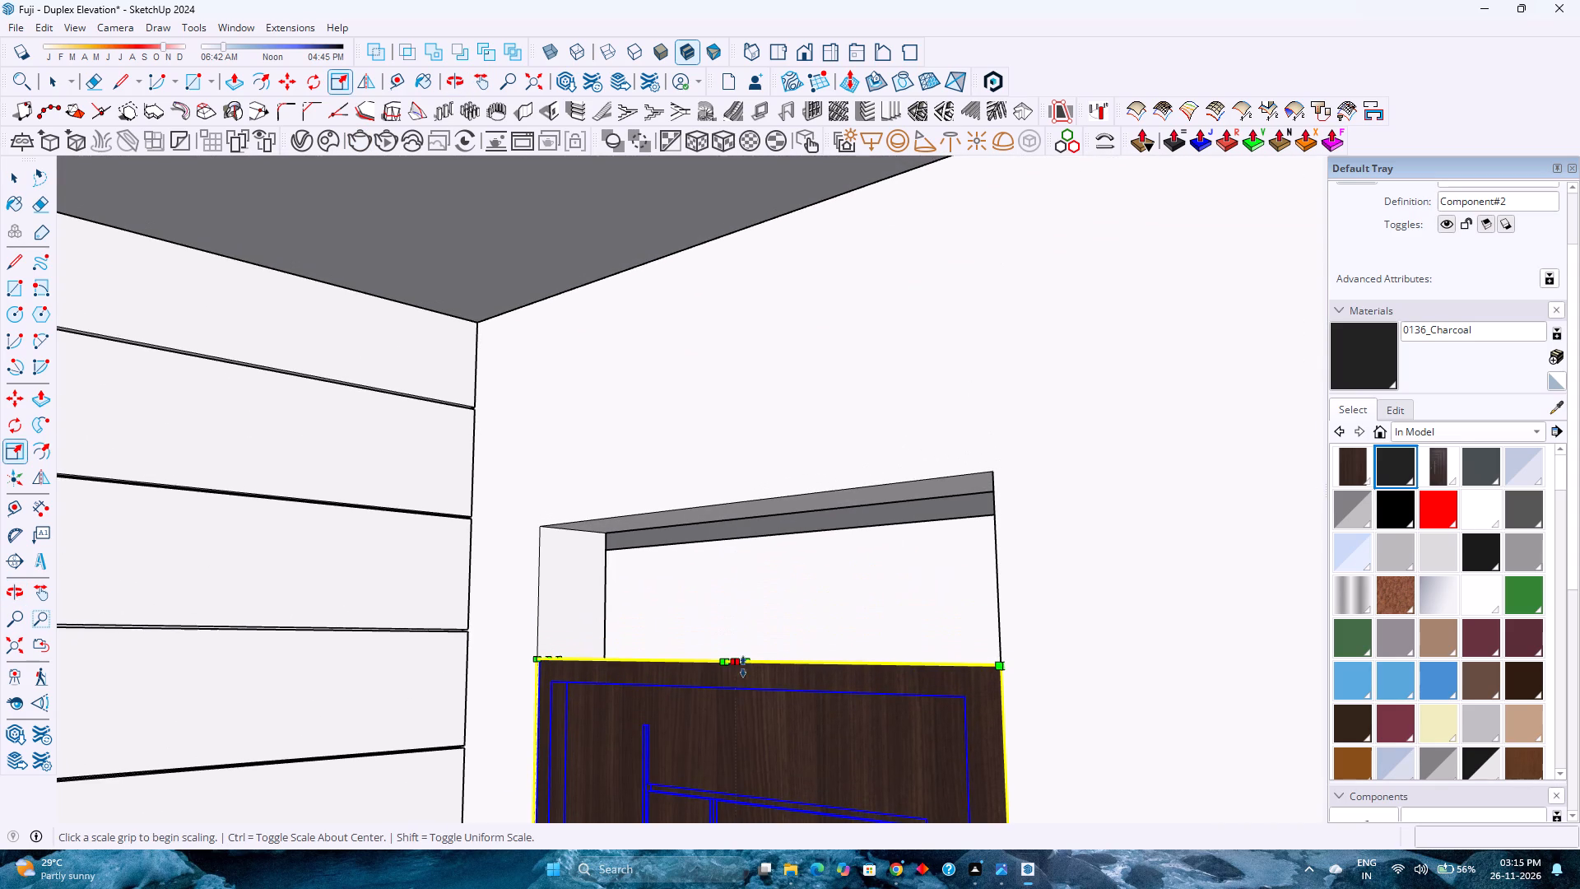
{"action": "left_click", "coordinate": [739, 664]}
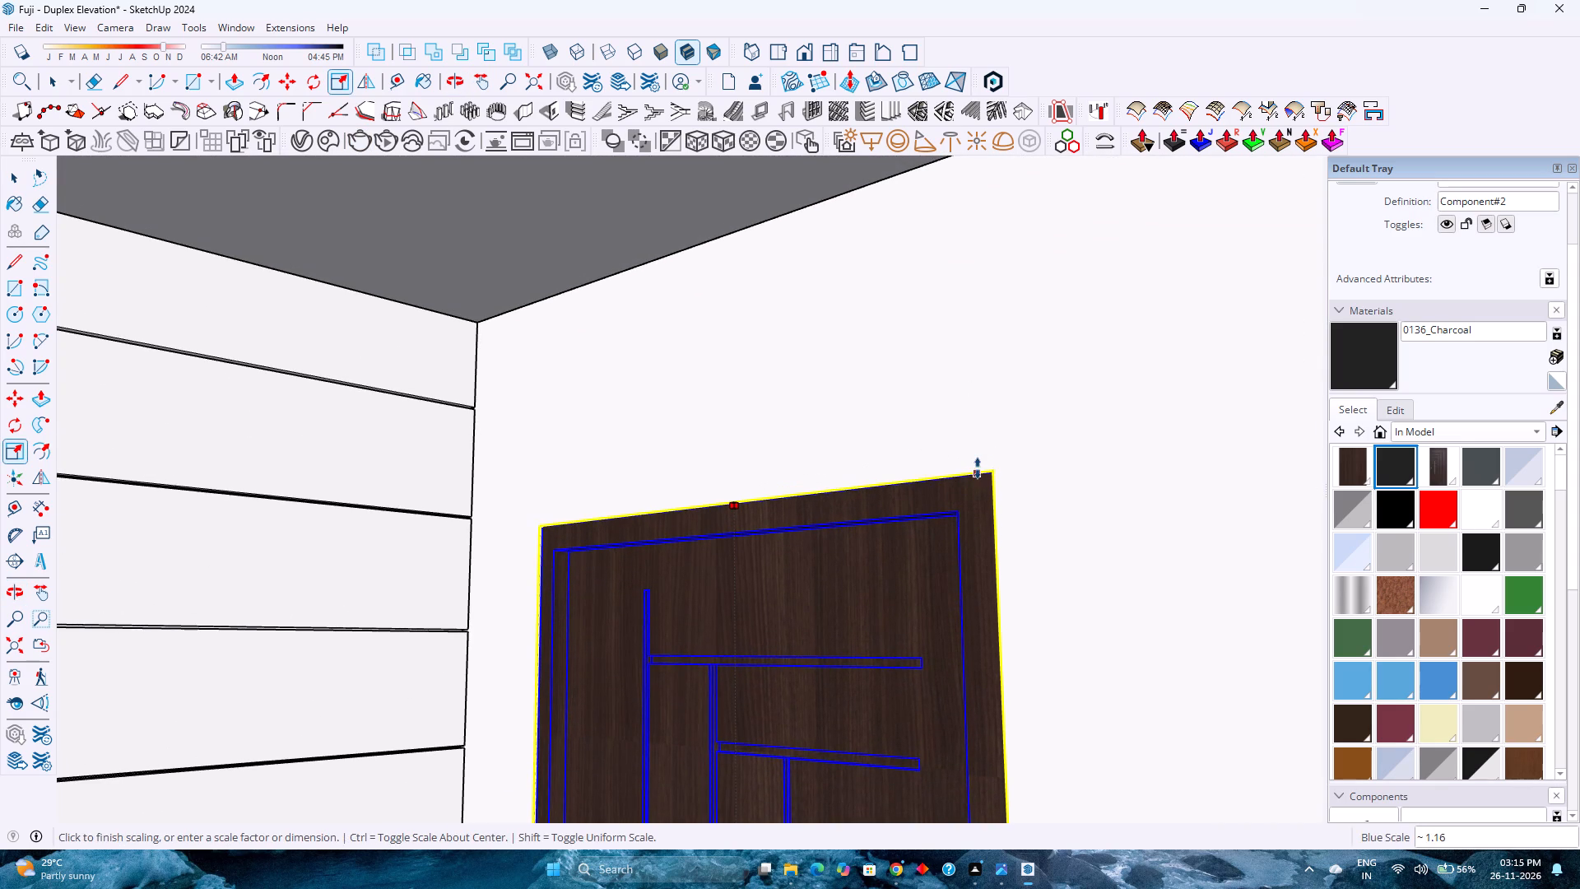
{"action": "left_click", "coordinate": [990, 470]}
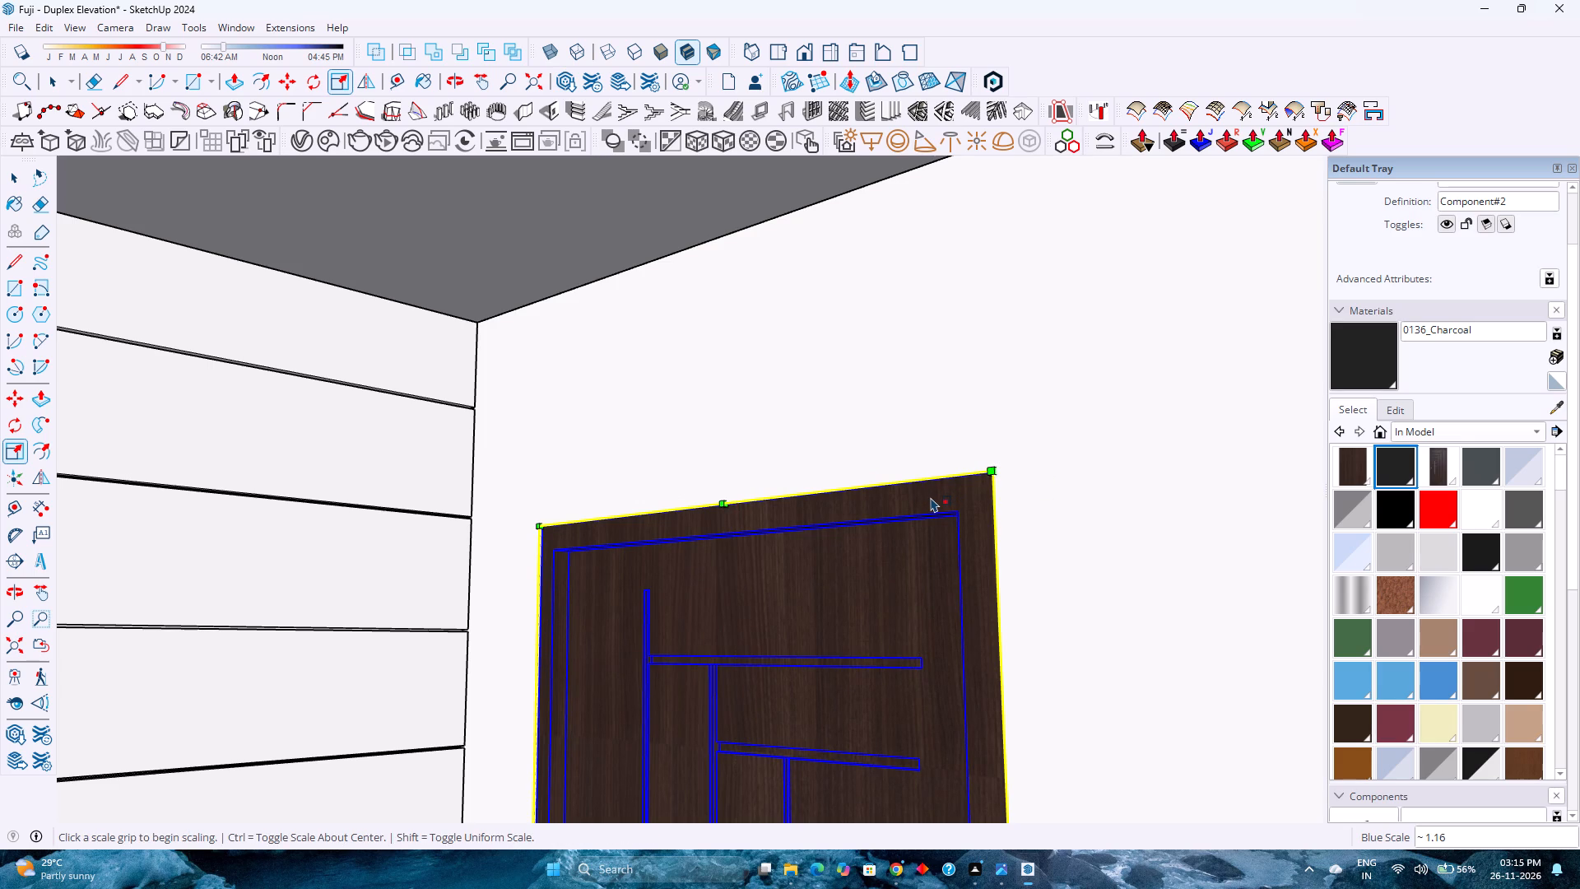
{"action": "key", "text": "space"}
Examine the resized door in the porch doorway against the whole elevation, from the side and from the front.
{"action": "scroll", "coordinate": [929, 497], "scroll_direction": "down", "scroll_amount": 3}
{"action": "scroll", "coordinate": [867, 470], "scroll_direction": "down", "scroll_amount": 18}
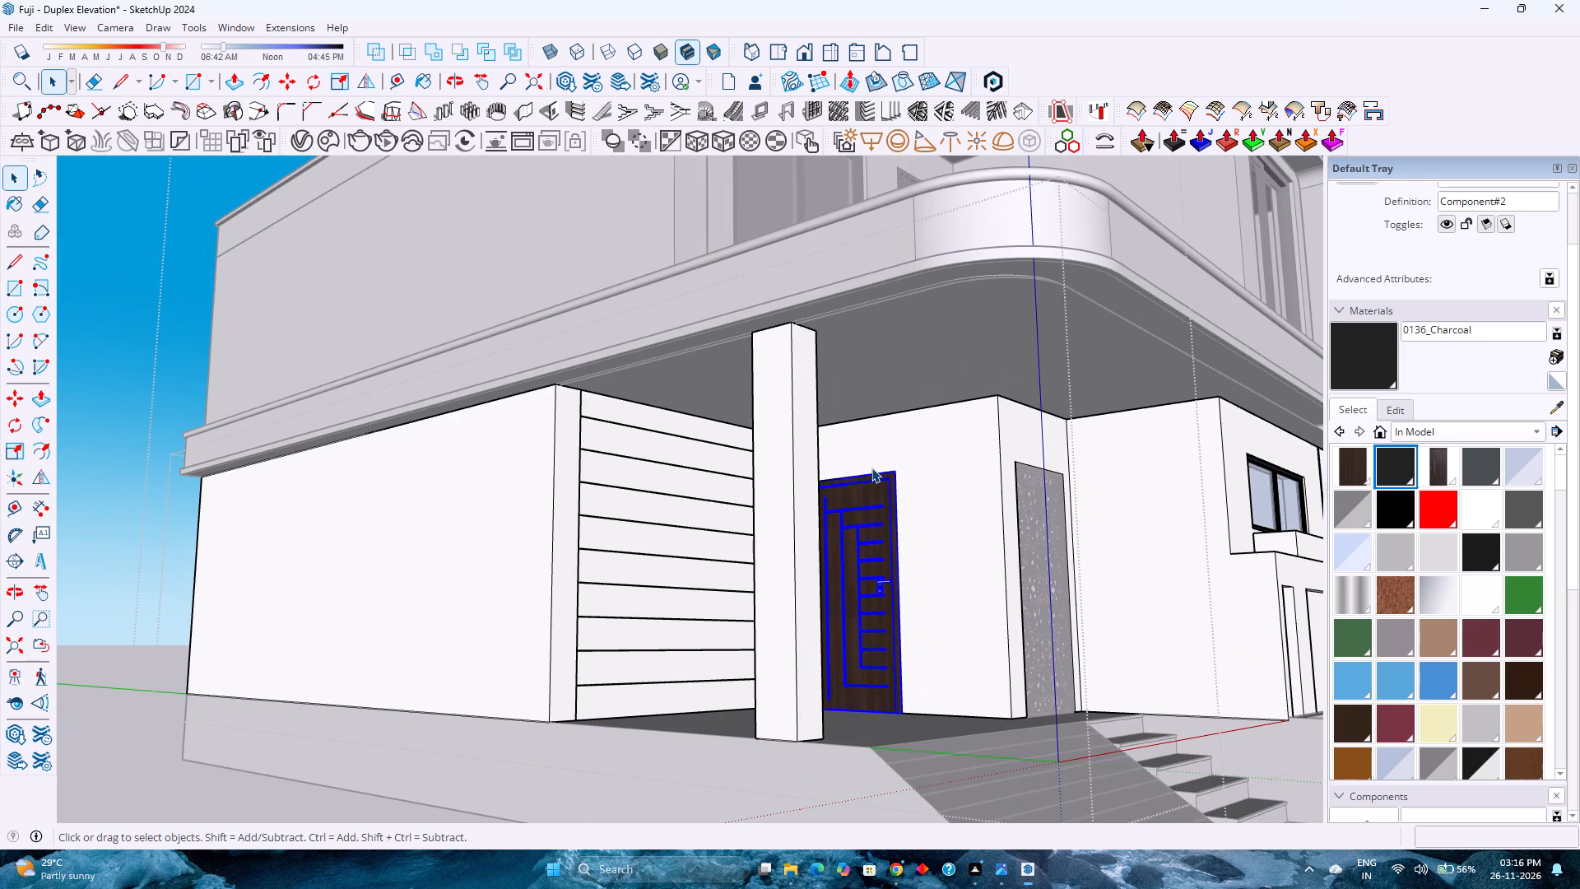
{"action": "scroll", "coordinate": [871, 468], "scroll_direction": "down", "scroll_amount": 2}
{"action": "scroll", "coordinate": [871, 468], "scroll_direction": "up", "scroll_amount": 2}
{"action": "scroll", "coordinate": [871, 468], "scroll_direction": "down", "scroll_amount": 4}
{"action": "scroll", "coordinate": [871, 468], "scroll_direction": "up", "scroll_amount": 3}
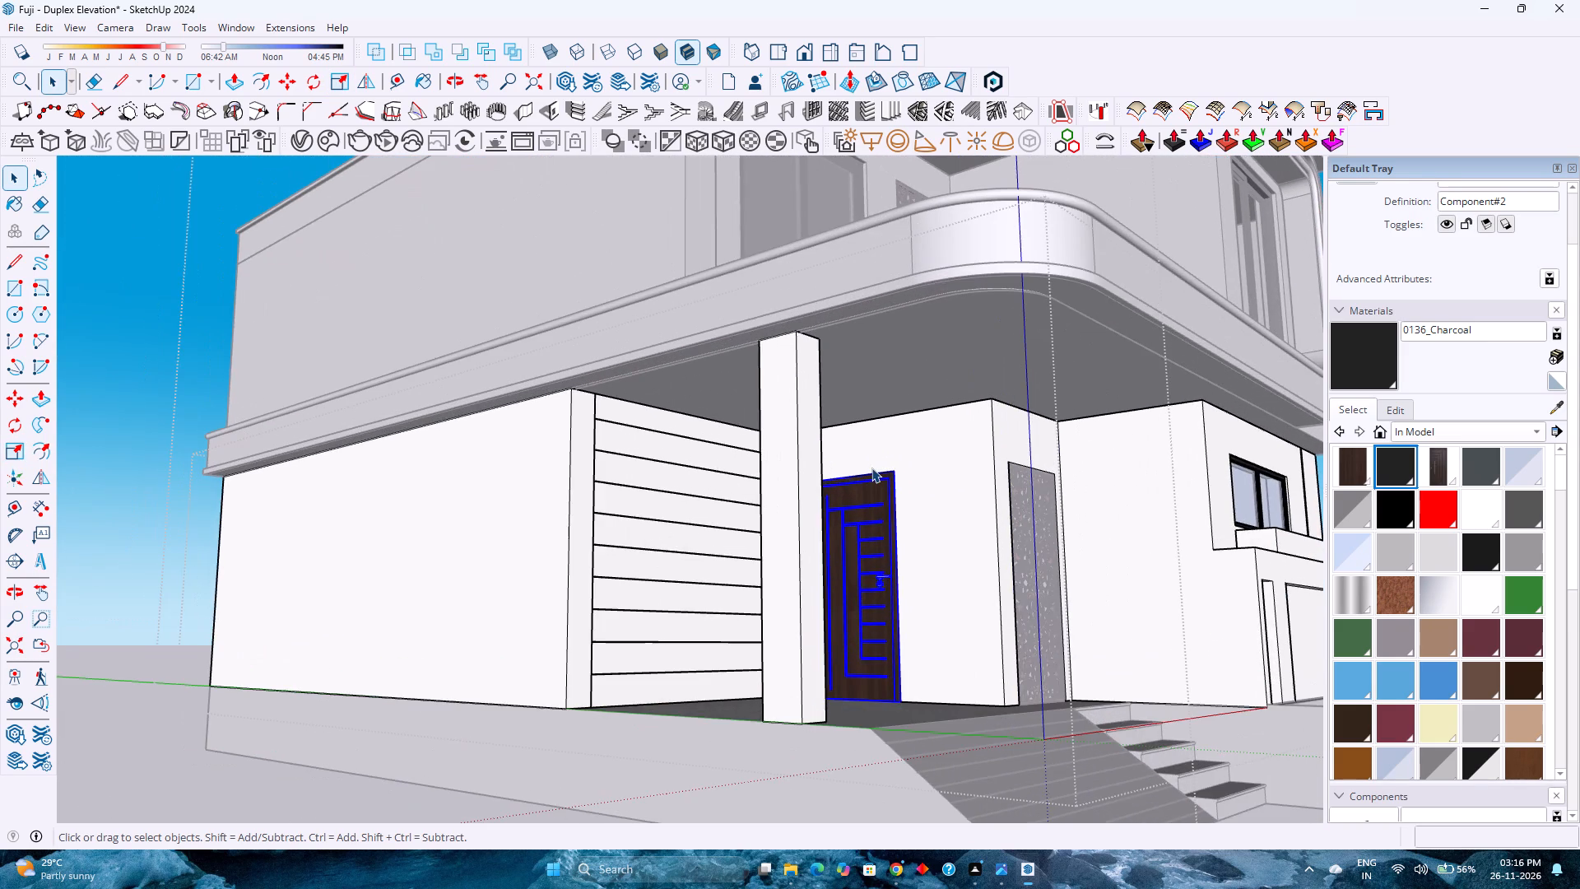
{"action": "scroll", "coordinate": [871, 468], "scroll_direction": "down", "scroll_amount": 2}
{"action": "scroll", "coordinate": [871, 468], "scroll_direction": "up", "scroll_amount": 2}
{"action": "scroll", "coordinate": [871, 468], "scroll_direction": "down", "scroll_amount": 1}
{"action": "scroll", "coordinate": [871, 468], "scroll_direction": "up", "scroll_amount": 1}
{"action": "scroll", "coordinate": [871, 468], "scroll_direction": "down", "scroll_amount": 3}
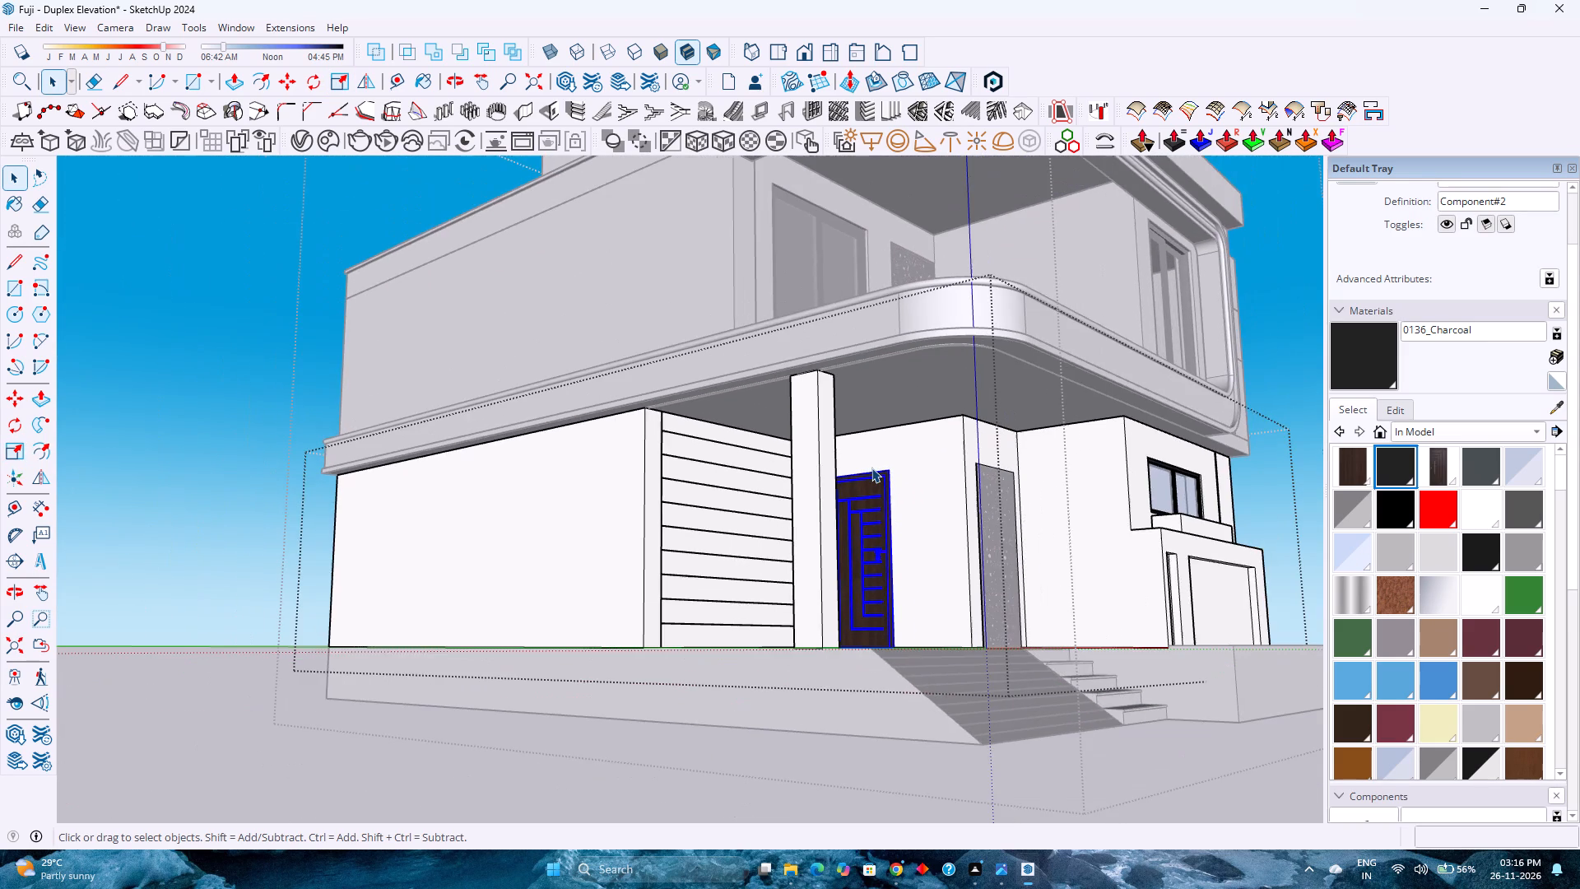
{"action": "scroll", "coordinate": [871, 468], "scroll_direction": "up", "scroll_amount": 2}
{"action": "scroll", "coordinate": [871, 468], "scroll_direction": "down", "scroll_amount": 1}
{"action": "scroll", "coordinate": [871, 468], "scroll_direction": "up", "scroll_amount": 1}
{"action": "scroll", "coordinate": [871, 468], "scroll_direction": "down", "scroll_amount": 3}
{"action": "scroll", "coordinate": [871, 468], "scroll_direction": "up", "scroll_amount": 1}
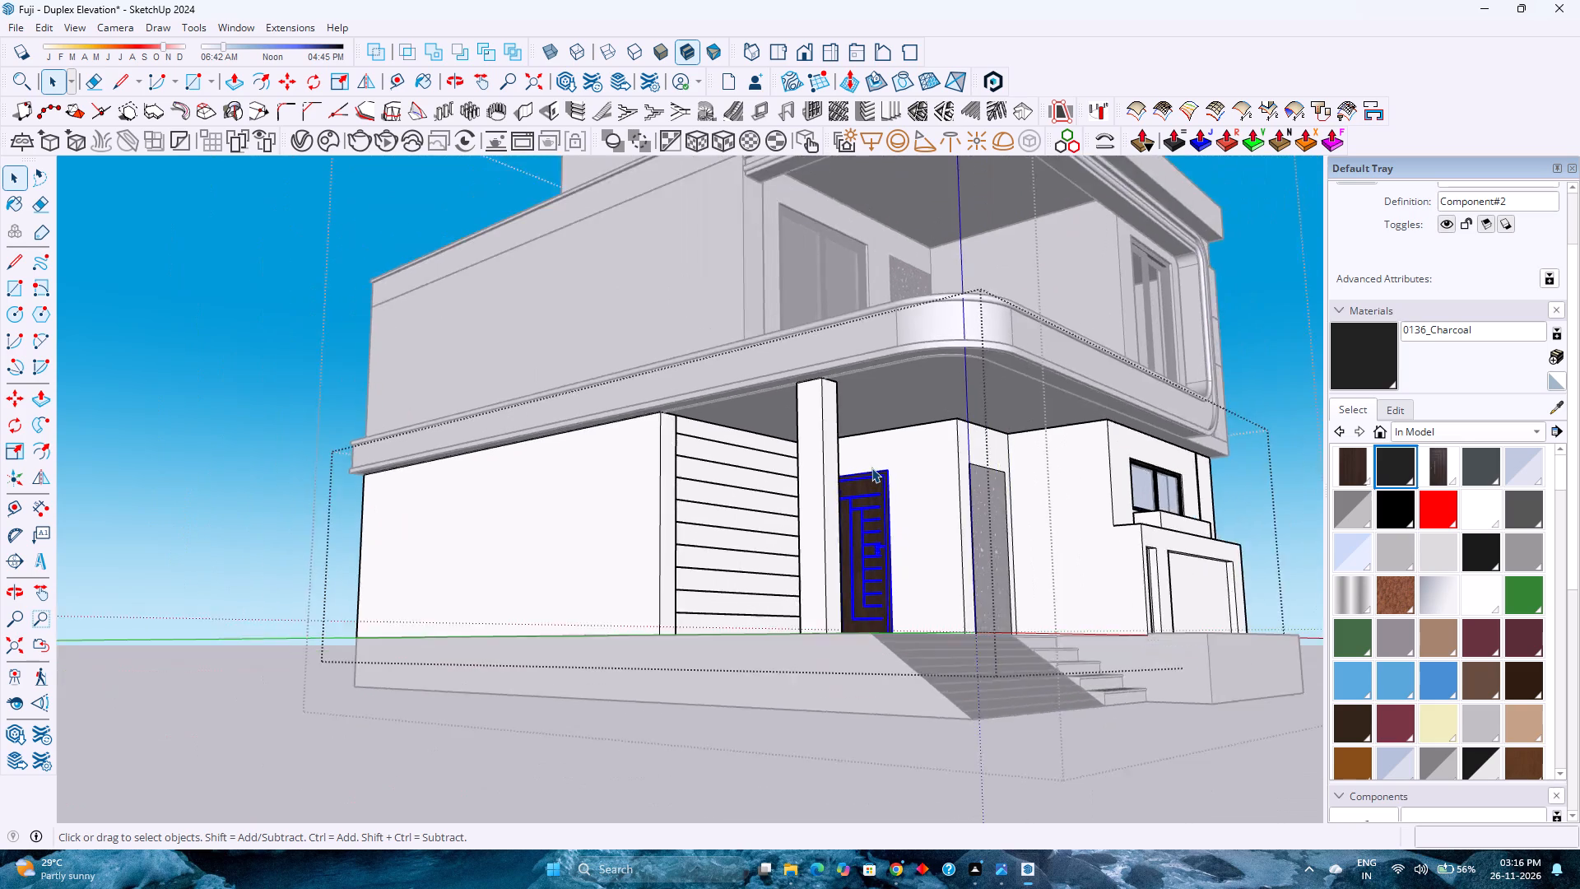
{"action": "scroll", "coordinate": [871, 468], "scroll_direction": "up", "scroll_amount": 1}
{"action": "scroll", "coordinate": [871, 468], "scroll_direction": "down", "scroll_amount": 3}
{"action": "scroll", "coordinate": [871, 468], "scroll_direction": "up", "scroll_amount": 2}
{"action": "scroll", "coordinate": [871, 468], "scroll_direction": "down", "scroll_amount": 3}
{"action": "scroll", "coordinate": [871, 468], "scroll_direction": "up", "scroll_amount": 3}
{"action": "scroll", "coordinate": [871, 468], "scroll_direction": "down", "scroll_amount": 3}
{"action": "scroll", "coordinate": [871, 468], "scroll_direction": "up", "scroll_amount": 3}
{"action": "scroll", "coordinate": [871, 468], "scroll_direction": "down", "scroll_amount": 2}
{"action": "scroll", "coordinate": [871, 468], "scroll_direction": "up", "scroll_amount": 2}
{"action": "scroll", "coordinate": [871, 468], "scroll_direction": "down", "scroll_amount": 3}
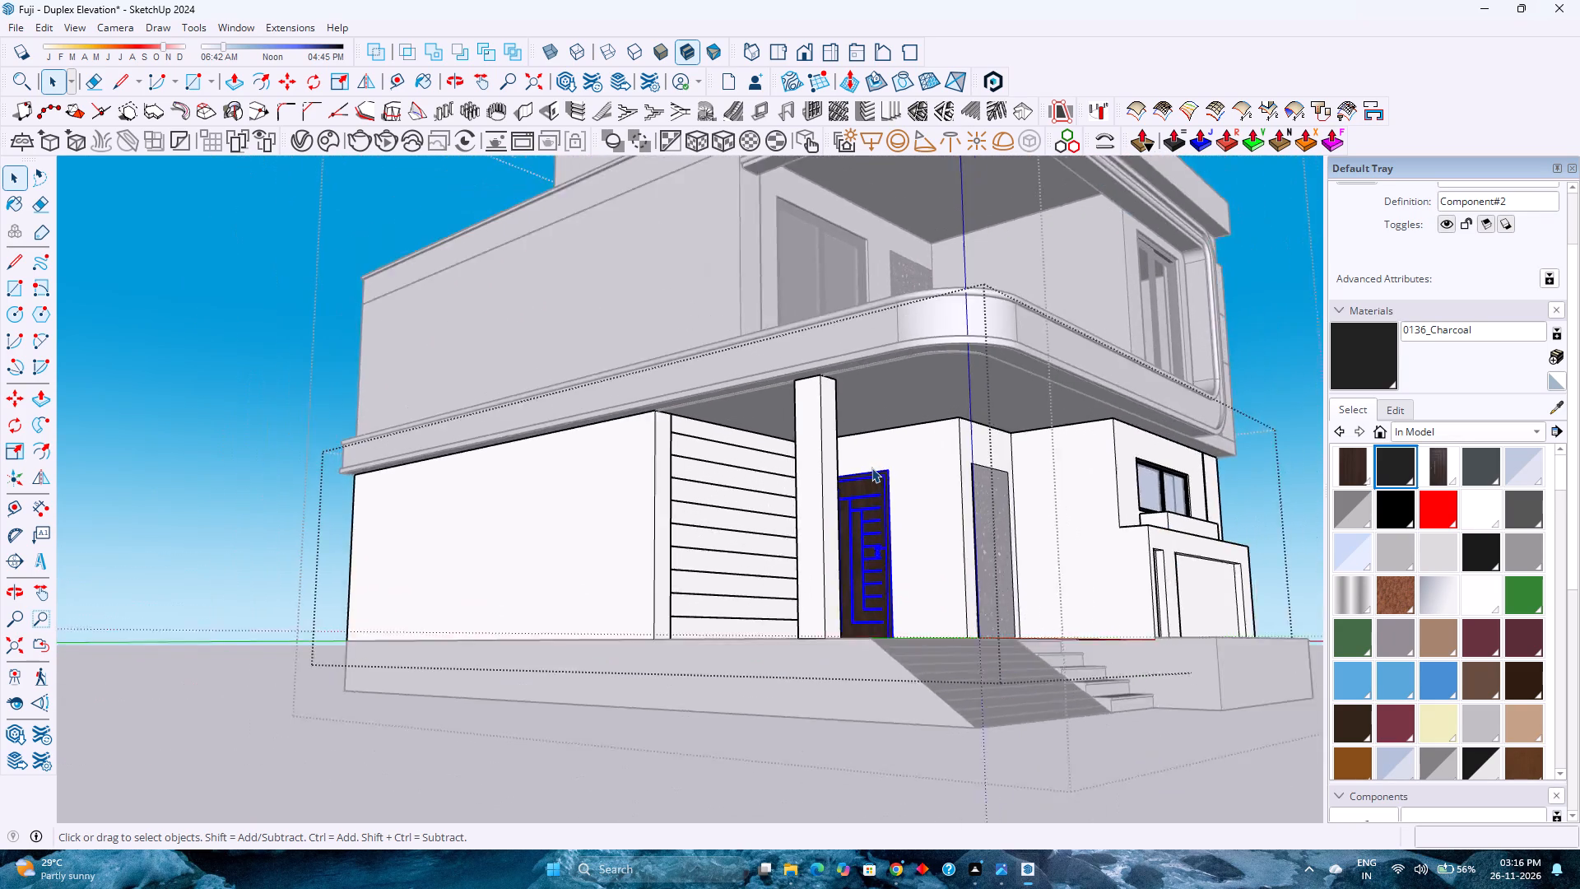
{"action": "scroll", "coordinate": [871, 468], "scroll_direction": "up", "scroll_amount": 3}
{"action": "scroll", "coordinate": [871, 468], "scroll_direction": "down", "scroll_amount": 3}
{"action": "scroll", "coordinate": [871, 468], "scroll_direction": "up", "scroll_amount": 3}
{"action": "scroll", "coordinate": [871, 468], "scroll_direction": "down", "scroll_amount": 3}
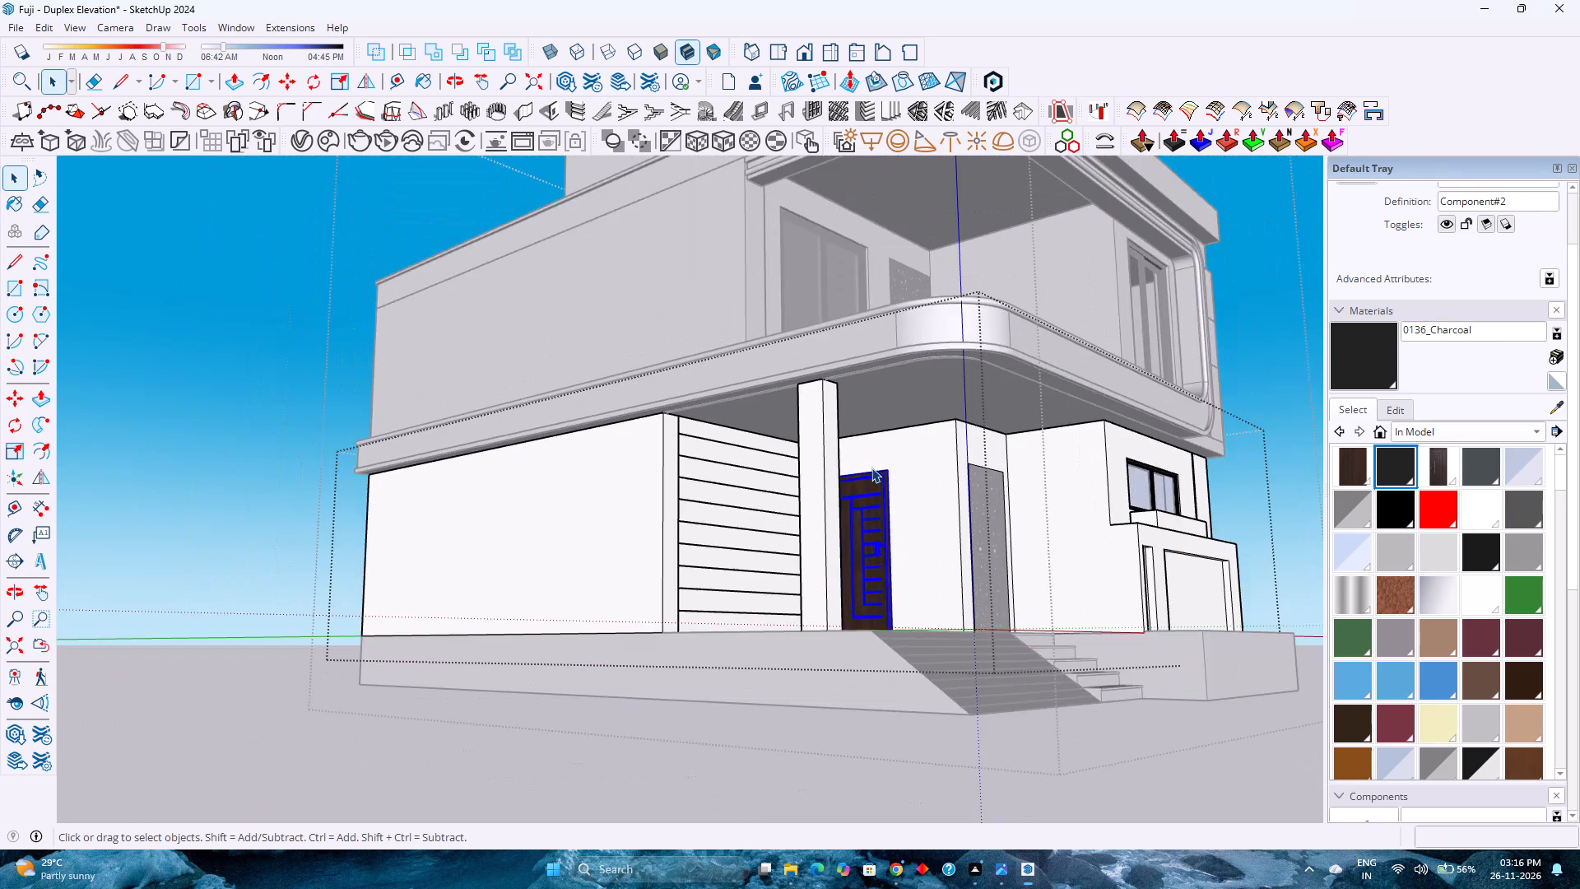
{"action": "scroll", "coordinate": [871, 468], "scroll_direction": "up", "scroll_amount": 3}
{"action": "scroll", "coordinate": [871, 468], "scroll_direction": "down", "scroll_amount": 7}
{"action": "middle_click_drag", "start_coordinate": [871, 475], "coordinate": [655, 637]}
{"action": "middle_click", "coordinate": [655, 637]}
Move the door 2" inward along the jamb's bottom edge, recessing it from the porch wall's outer face.
{"action": "left_click", "coordinate": [286, 94]}
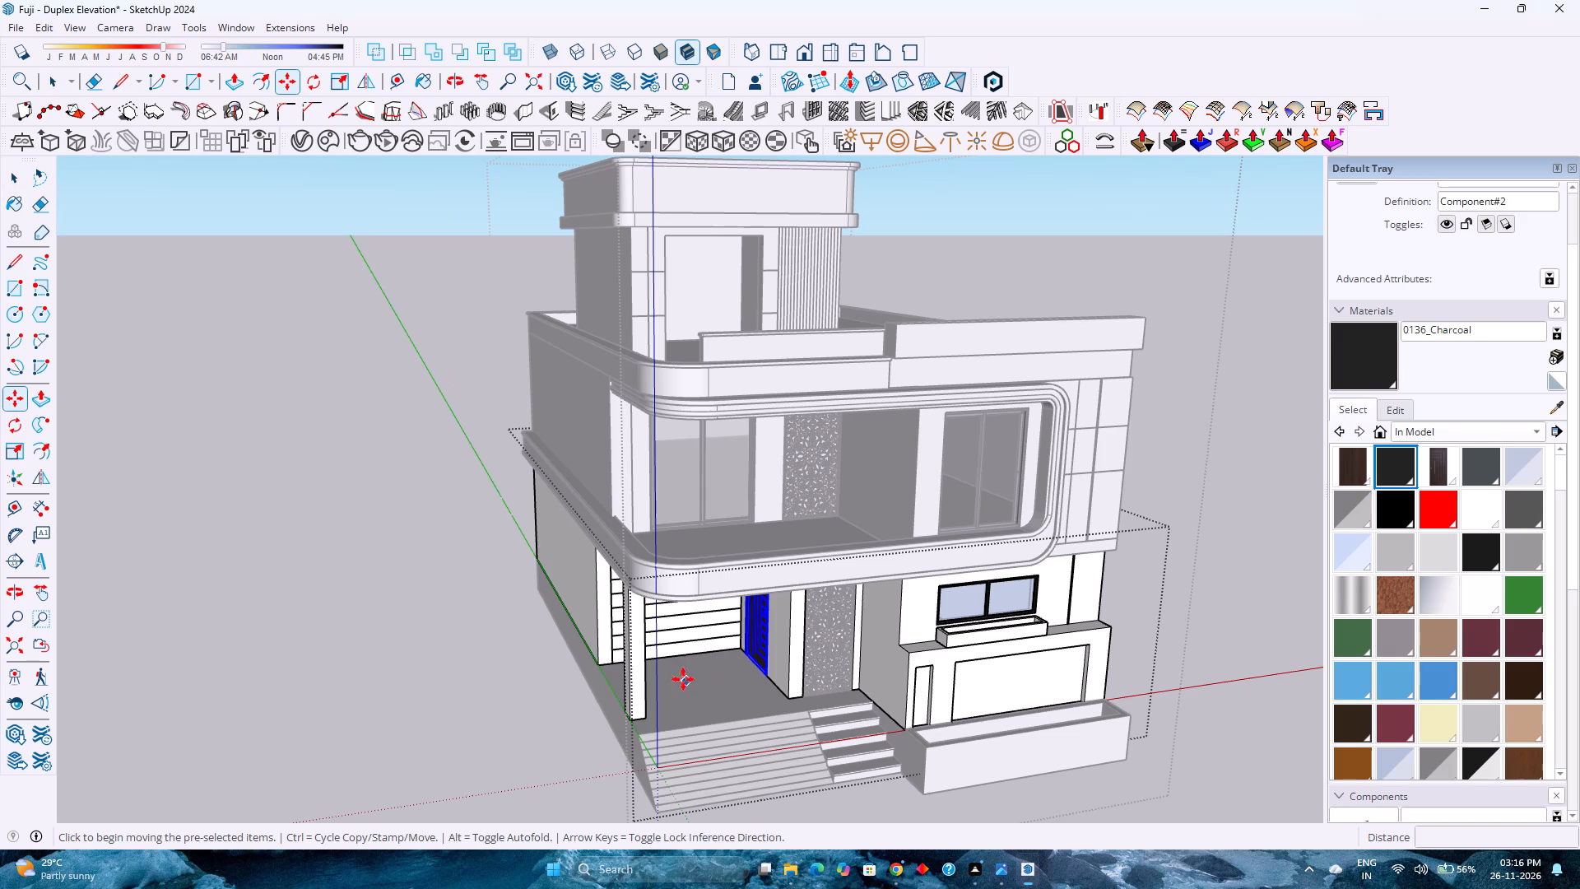
{"action": "scroll", "coordinate": [750, 680], "scroll_direction": "up", "scroll_amount": 6}
{"action": "scroll", "coordinate": [750, 680], "scroll_direction": "down", "scroll_amount": 2}
{"action": "scroll", "coordinate": [750, 680], "scroll_direction": "up", "scroll_amount": 2}
{"action": "scroll", "coordinate": [750, 680], "scroll_direction": "down", "scroll_amount": 3}
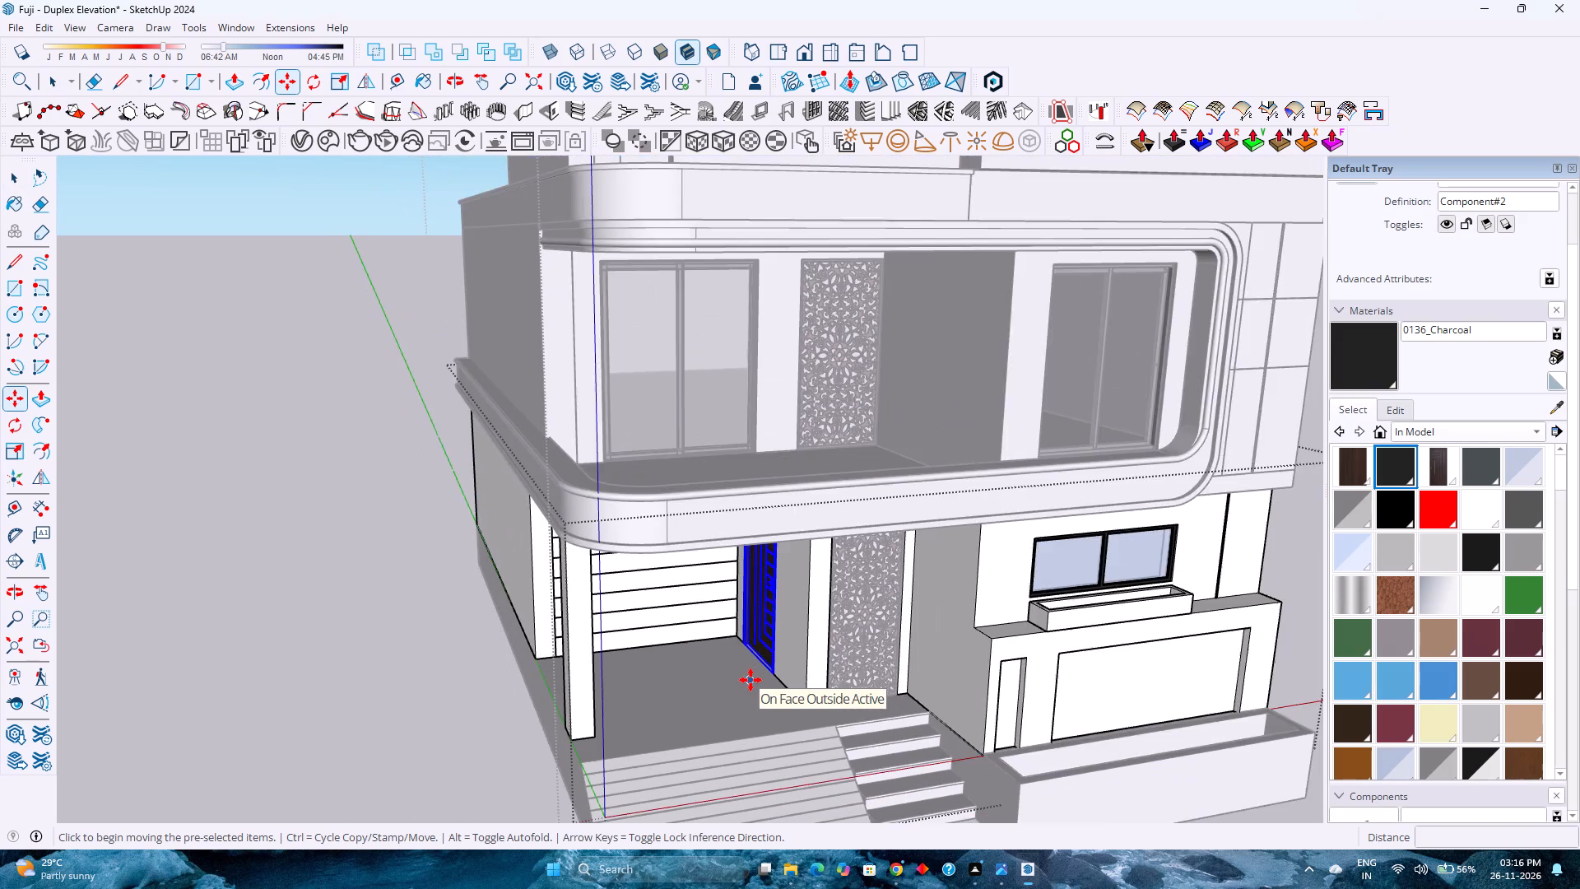
{"action": "scroll", "coordinate": [750, 680], "scroll_direction": "up", "scroll_amount": 3}
{"action": "scroll", "coordinate": [750, 680], "scroll_direction": "down", "scroll_amount": 2}
{"action": "scroll", "coordinate": [750, 680], "scroll_direction": "up", "scroll_amount": 1}
{"action": "scroll", "coordinate": [750, 680], "scroll_direction": "down", "scroll_amount": 1}
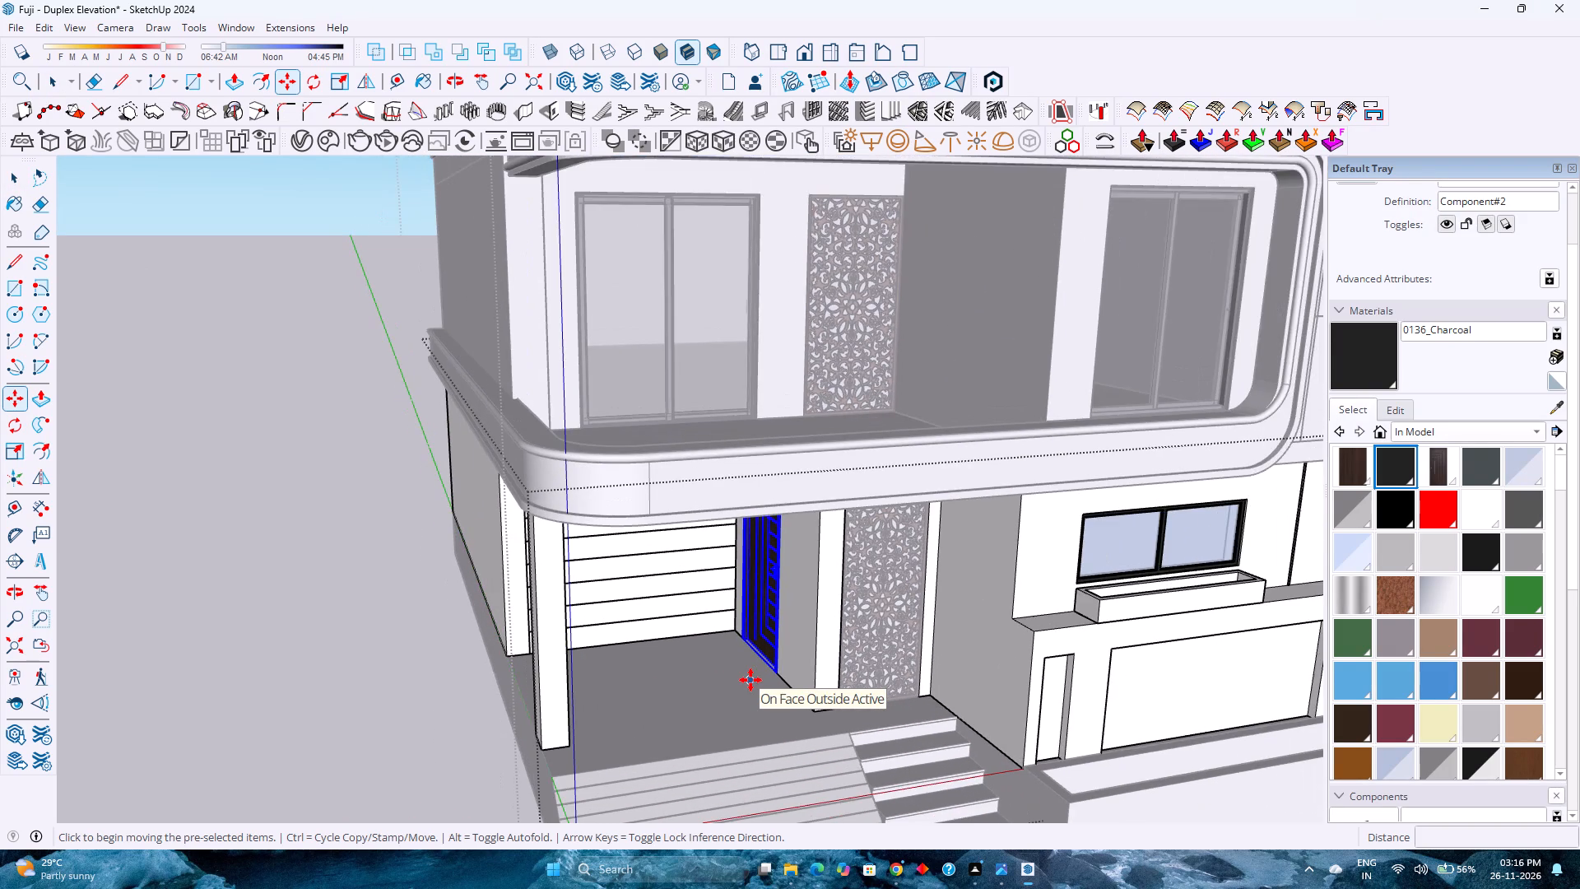
{"action": "scroll", "coordinate": [750, 680], "scroll_direction": "up", "scroll_amount": 1}
{"action": "scroll", "coordinate": [750, 680], "scroll_direction": "down", "scroll_amount": 2}
{"action": "scroll", "coordinate": [750, 680], "scroll_direction": "up", "scroll_amount": 2}
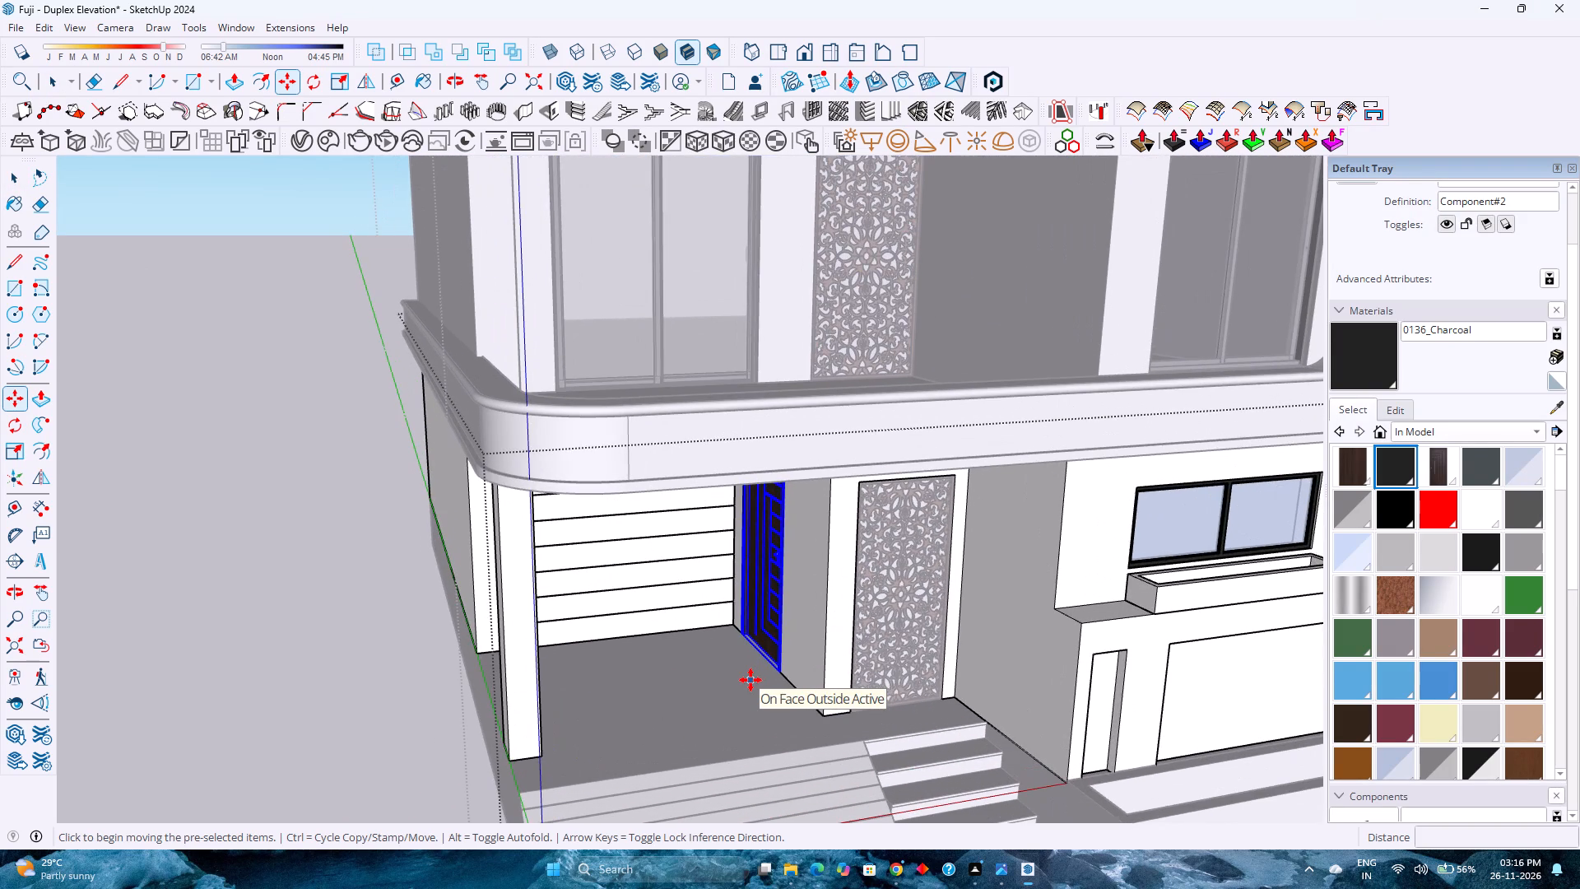
{"action": "scroll", "coordinate": [750, 680], "scroll_direction": "down", "scroll_amount": 2}
{"action": "scroll", "coordinate": [750, 680], "scroll_direction": "up", "scroll_amount": 3}
{"action": "scroll", "coordinate": [750, 680], "scroll_direction": "down", "scroll_amount": 1}
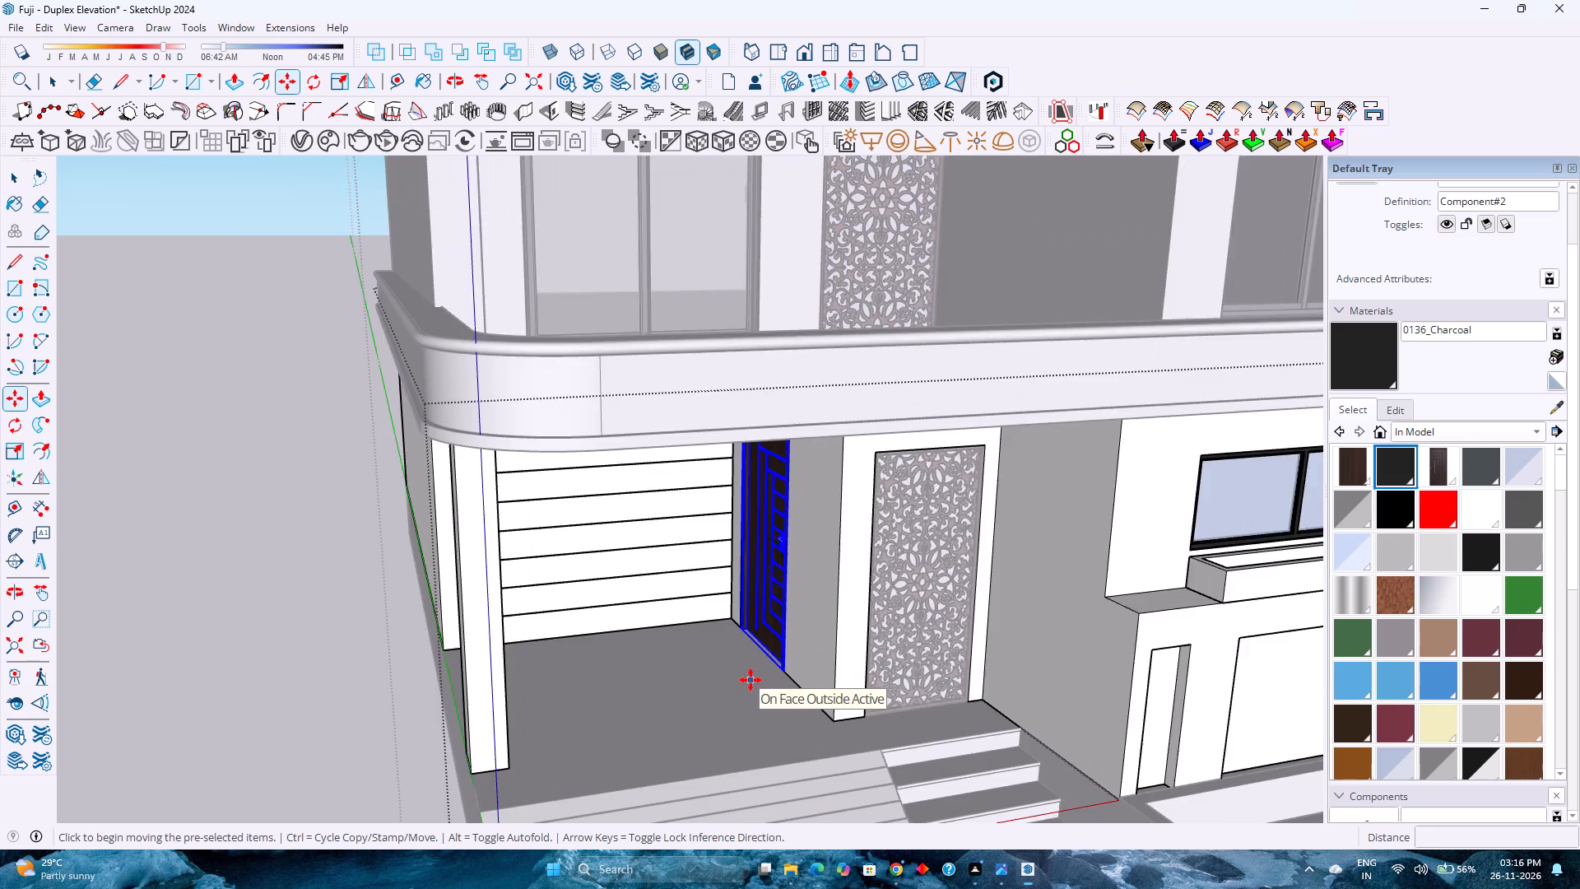
{"action": "scroll", "coordinate": [750, 680], "scroll_direction": "down", "scroll_amount": 2}
{"action": "scroll", "coordinate": [750, 680], "scroll_direction": "up", "scroll_amount": 7}
{"action": "scroll", "coordinate": [742, 655], "scroll_direction": "down", "scroll_amount": 2}
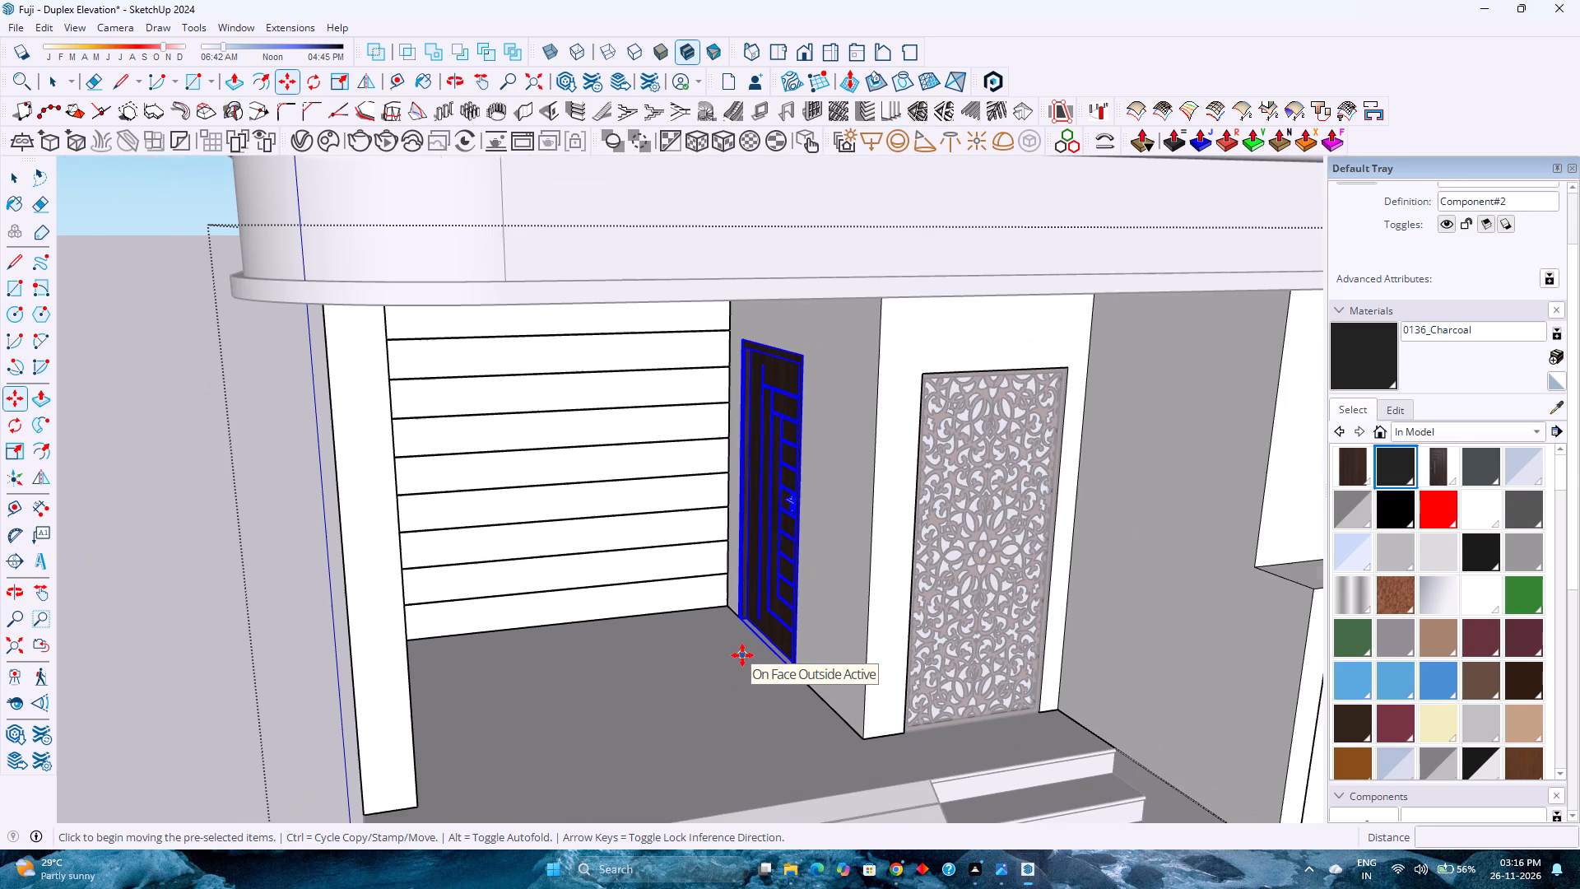
{"action": "scroll", "coordinate": [742, 655], "scroll_direction": "up", "scroll_amount": 1}
{"action": "scroll", "coordinate": [742, 655], "scroll_direction": "down", "scroll_amount": 2}
{"action": "scroll", "coordinate": [742, 655], "scroll_direction": "up", "scroll_amount": 2}
{"action": "scroll", "coordinate": [742, 655], "scroll_direction": "down", "scroll_amount": 1}
{"action": "scroll", "coordinate": [742, 655], "scroll_direction": "up", "scroll_amount": 1}
{"action": "scroll", "coordinate": [742, 655], "scroll_direction": "down", "scroll_amount": 2}
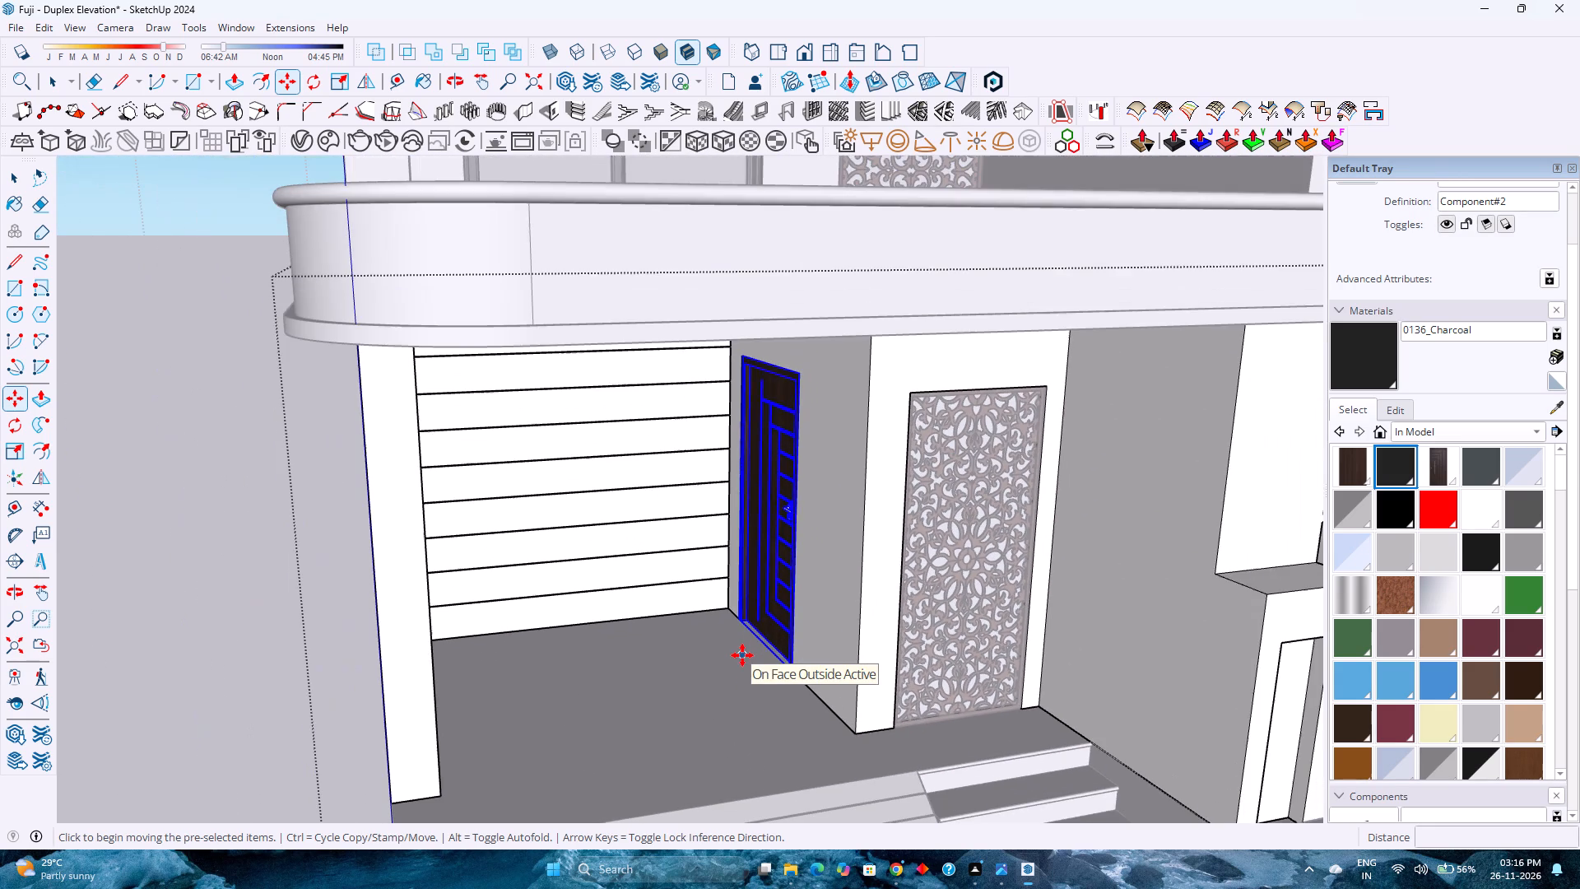
{"action": "scroll", "coordinate": [742, 655], "scroll_direction": "up", "scroll_amount": 2}
{"action": "scroll", "coordinate": [742, 655], "scroll_direction": "down", "scroll_amount": 1}
{"action": "scroll", "coordinate": [742, 655], "scroll_direction": "up", "scroll_amount": 1}
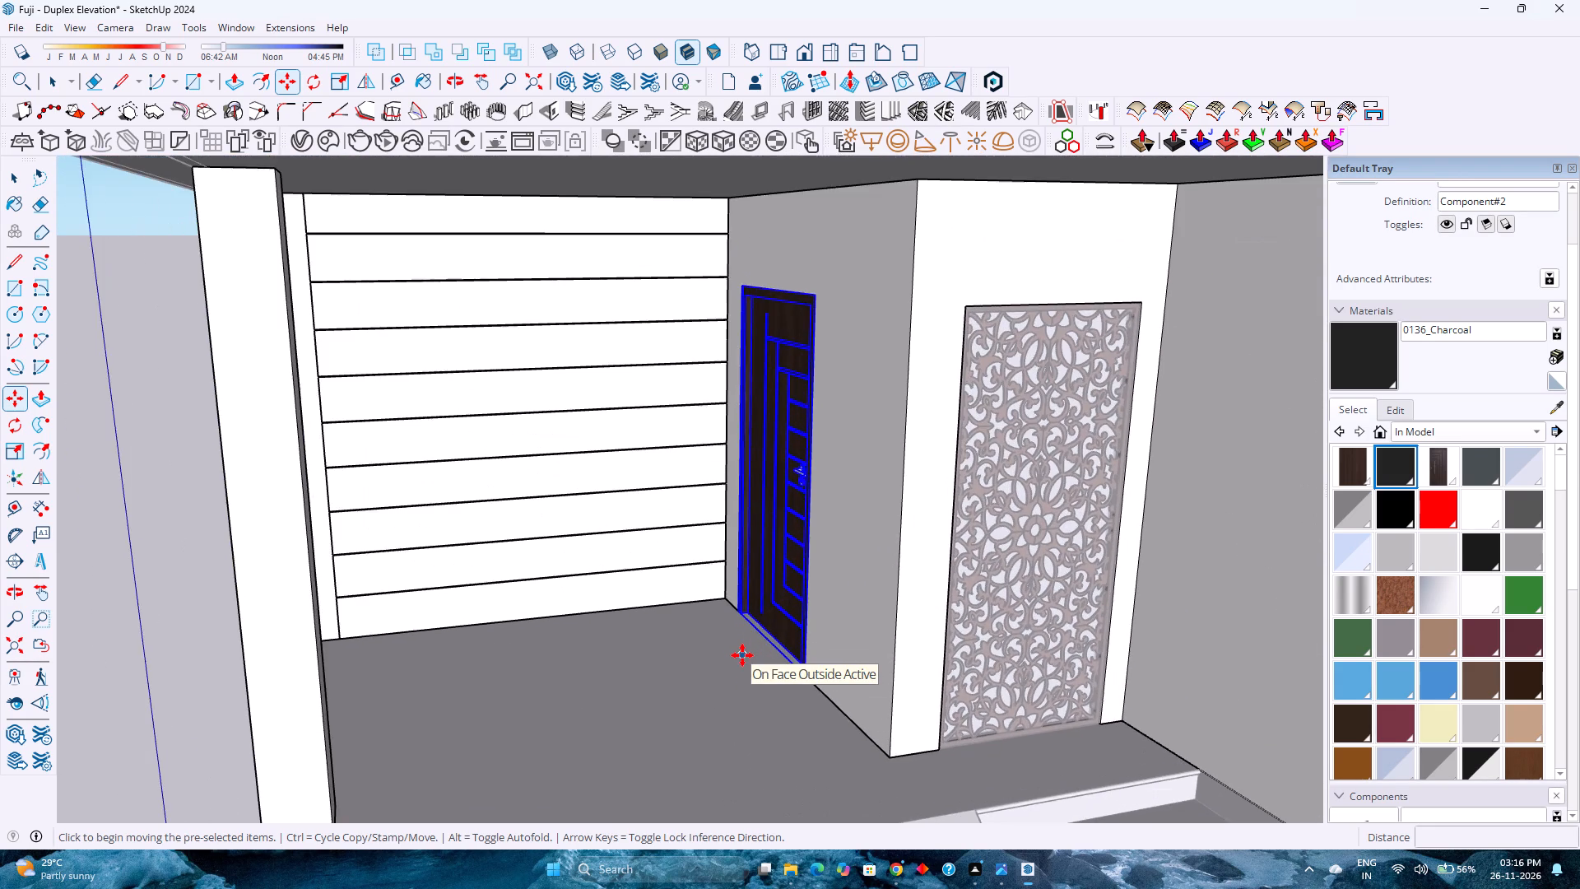
{"action": "scroll", "coordinate": [742, 655], "scroll_direction": "down", "scroll_amount": 3}
{"action": "scroll", "coordinate": [742, 655], "scroll_direction": "up", "scroll_amount": 3}
{"action": "scroll", "coordinate": [742, 655], "scroll_direction": "down", "scroll_amount": 4}
{"action": "scroll", "coordinate": [742, 655], "scroll_direction": "up", "scroll_amount": 1}
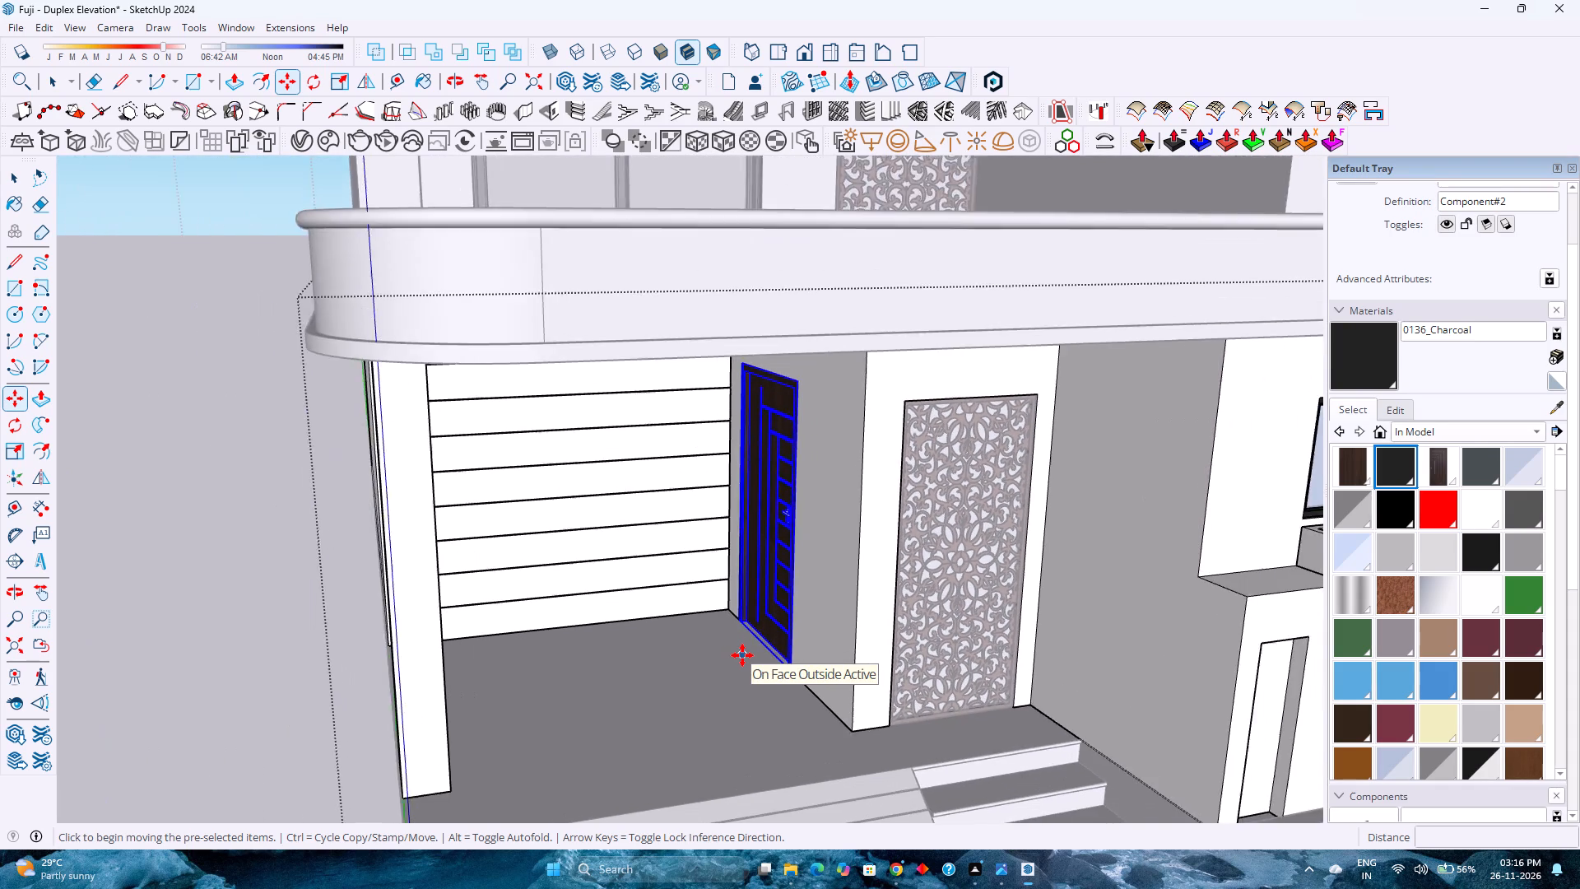
{"action": "scroll", "coordinate": [742, 655], "scroll_direction": "up", "scroll_amount": 1}
{"action": "scroll", "coordinate": [742, 655], "scroll_direction": "down", "scroll_amount": 3}
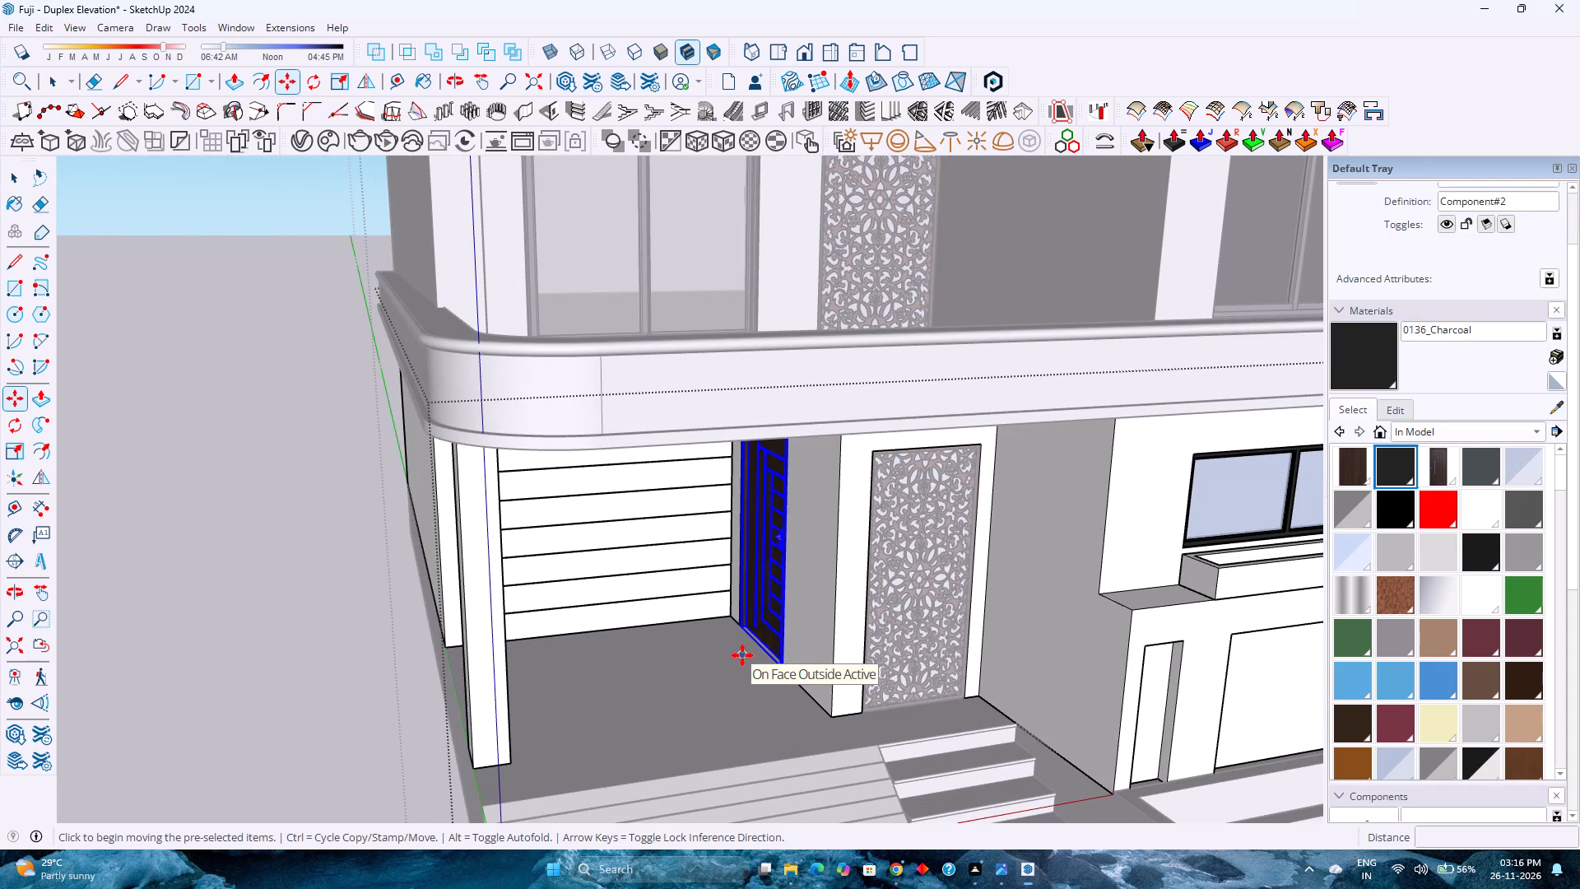
{"action": "scroll", "coordinate": [742, 655], "scroll_direction": "up", "scroll_amount": 6}
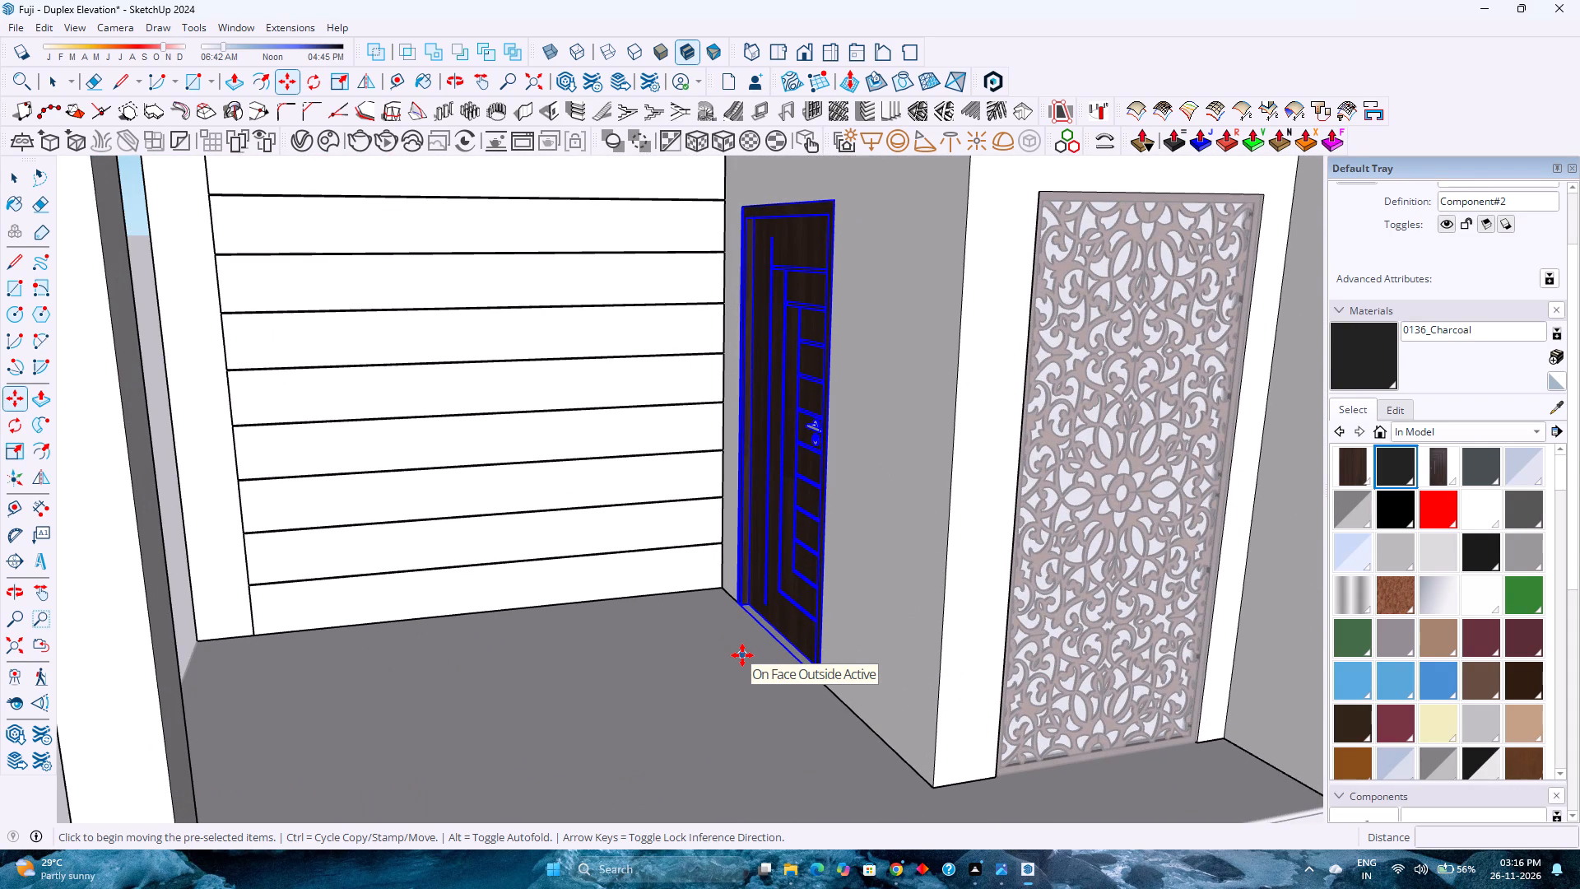
{"action": "scroll", "coordinate": [742, 655], "scroll_direction": "down", "scroll_amount": 4}
{"action": "scroll", "coordinate": [742, 655], "scroll_direction": "up", "scroll_amount": 3}
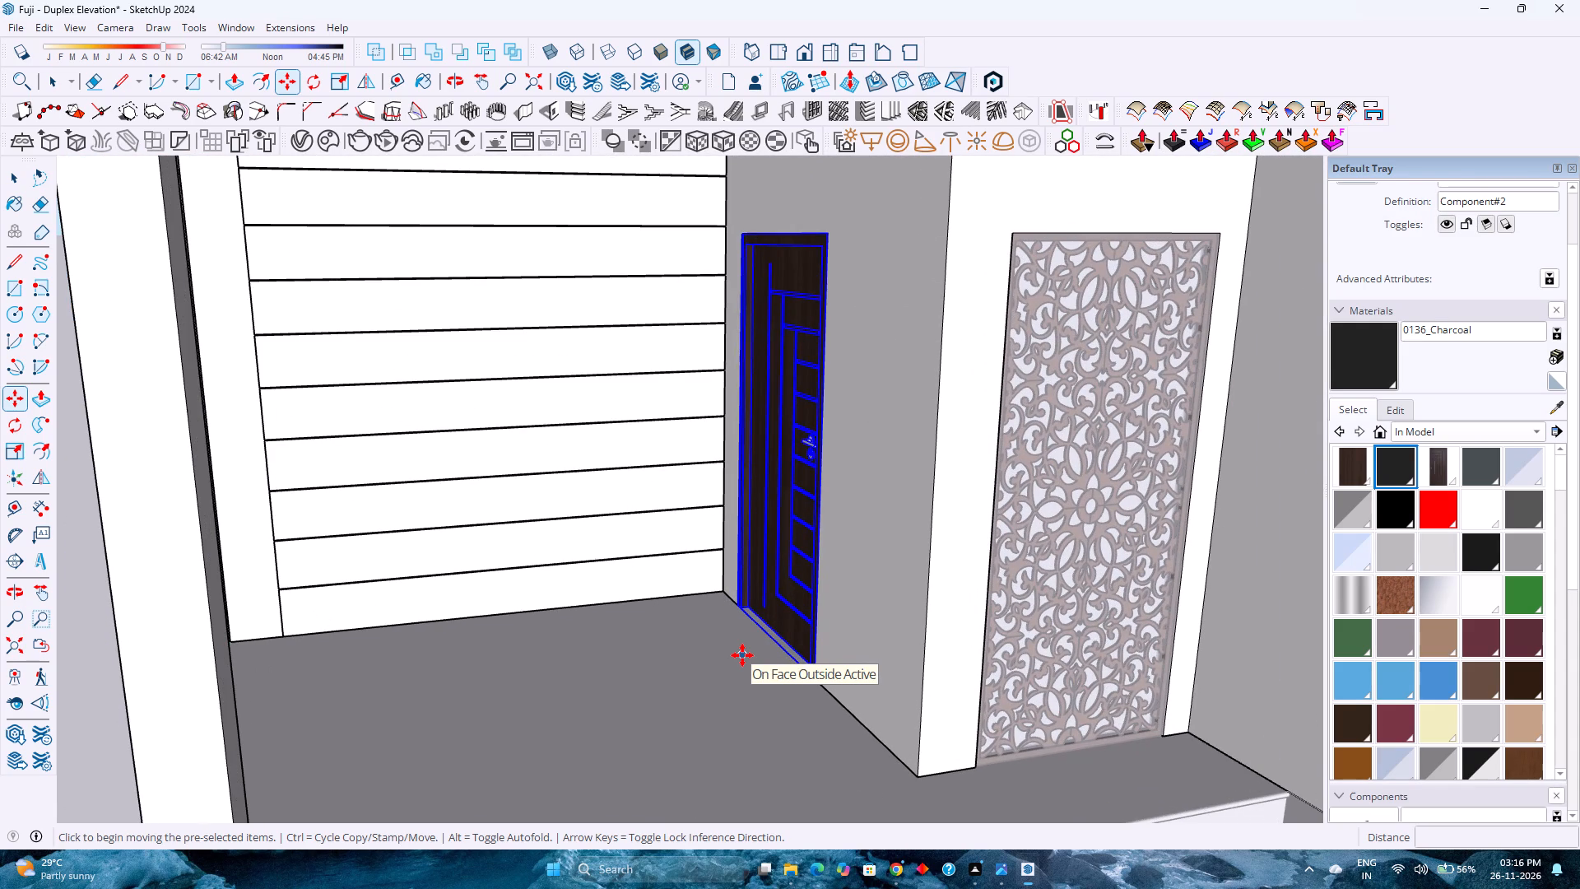
{"action": "scroll", "coordinate": [742, 655], "scroll_direction": "up", "scroll_amount": 1}
{"action": "scroll", "coordinate": [742, 655], "scroll_direction": "down", "scroll_amount": 3}
{"action": "scroll", "coordinate": [742, 655], "scroll_direction": "up", "scroll_amount": 3}
{"action": "scroll", "coordinate": [742, 655], "scroll_direction": "down", "scroll_amount": 3}
{"action": "scroll", "coordinate": [742, 655], "scroll_direction": "up", "scroll_amount": 8}
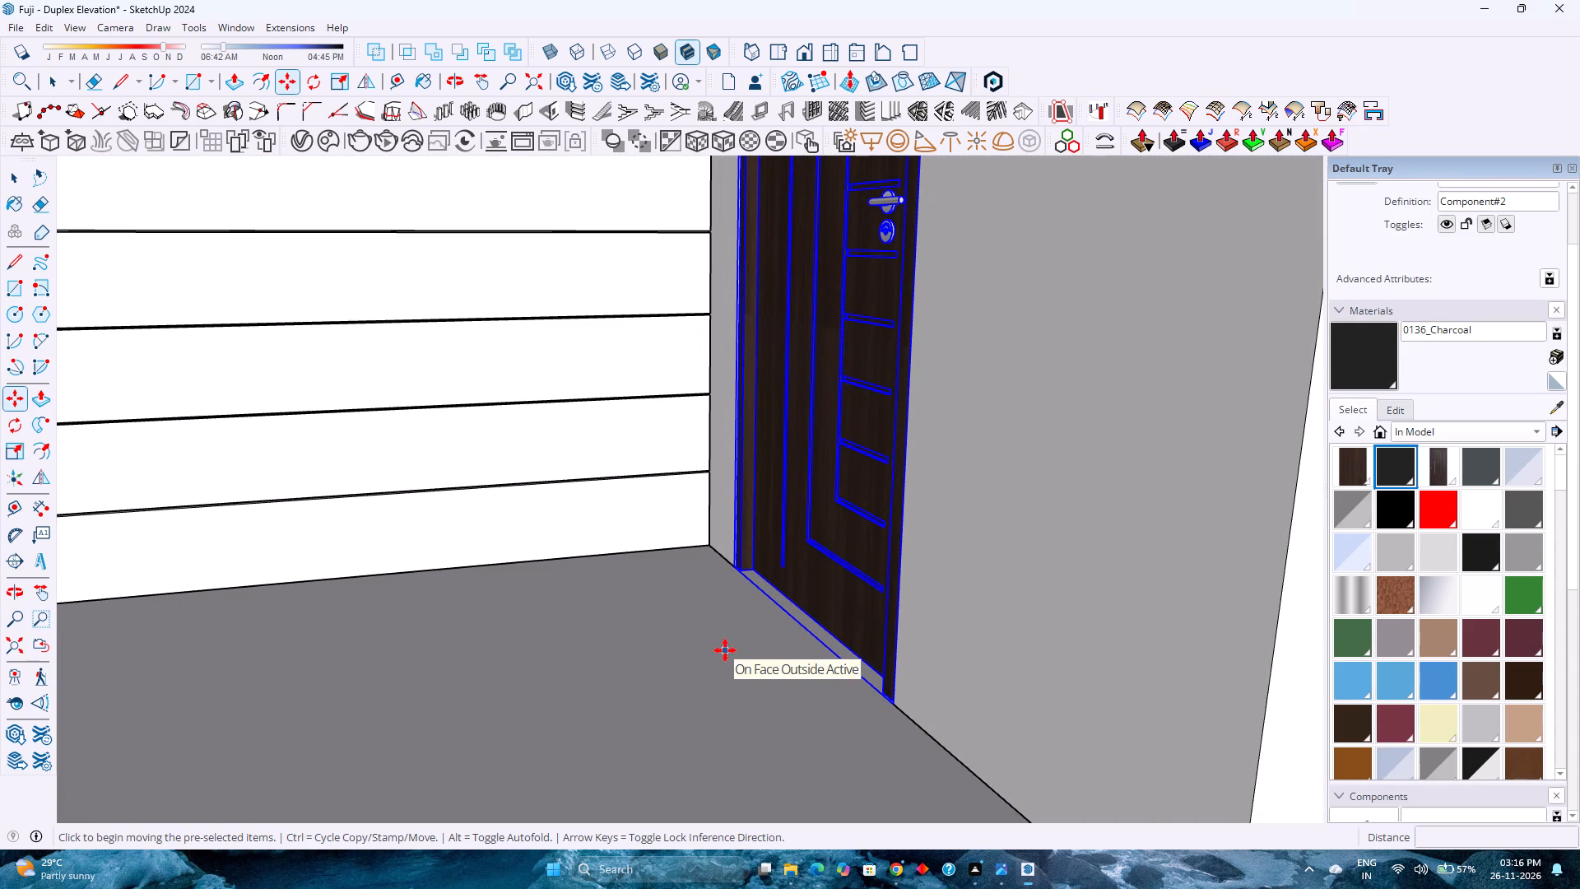
{"action": "scroll", "coordinate": [725, 650], "scroll_direction": "up", "scroll_amount": 4}
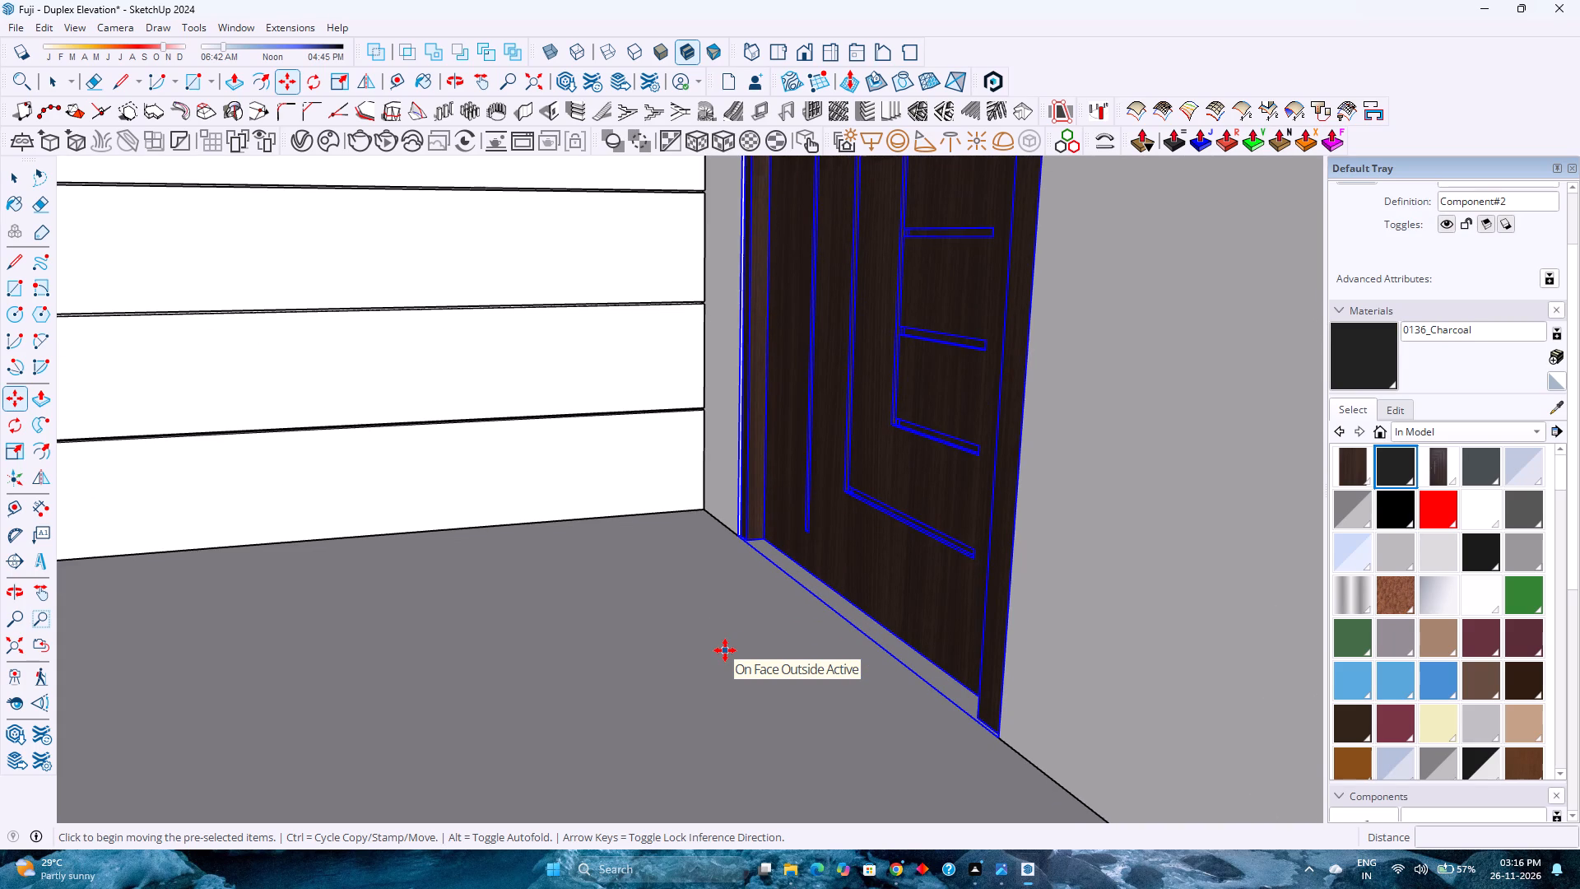
{"action": "scroll", "coordinate": [725, 650], "scroll_direction": "down", "scroll_amount": 4}
{"action": "scroll", "coordinate": [725, 650], "scroll_direction": "up", "scroll_amount": 4}
{"action": "scroll", "coordinate": [725, 650], "scroll_direction": "down", "scroll_amount": 3}
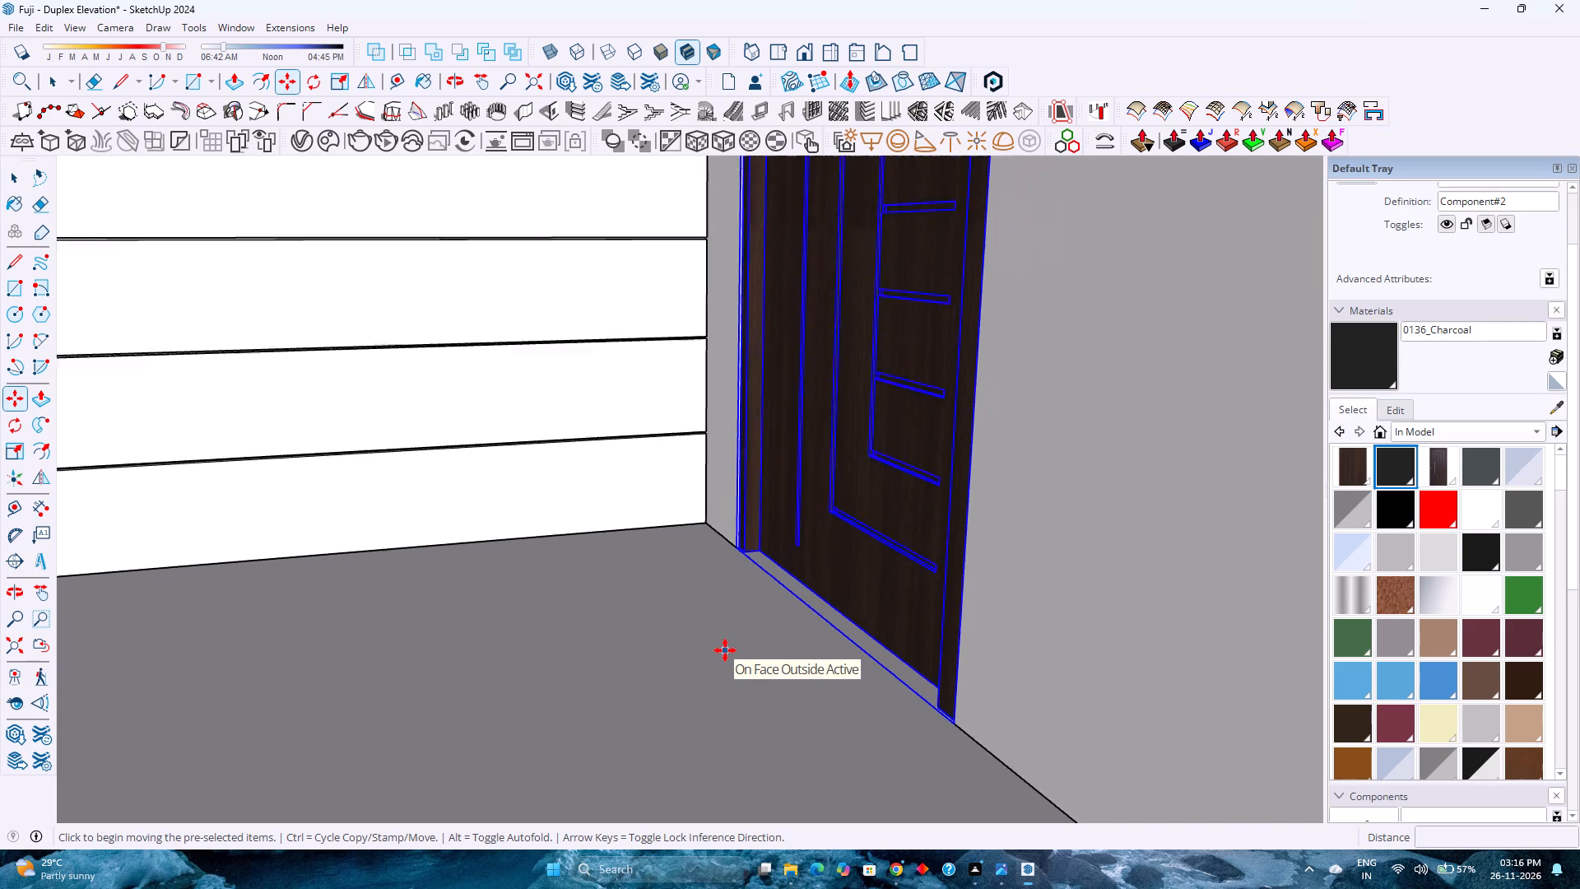
{"action": "scroll", "coordinate": [725, 650], "scroll_direction": "down", "scroll_amount": 1}
{"action": "scroll", "coordinate": [725, 650], "scroll_direction": "up", "scroll_amount": 8}
{"action": "scroll", "coordinate": [725, 650], "scroll_direction": "down", "scroll_amount": 3}
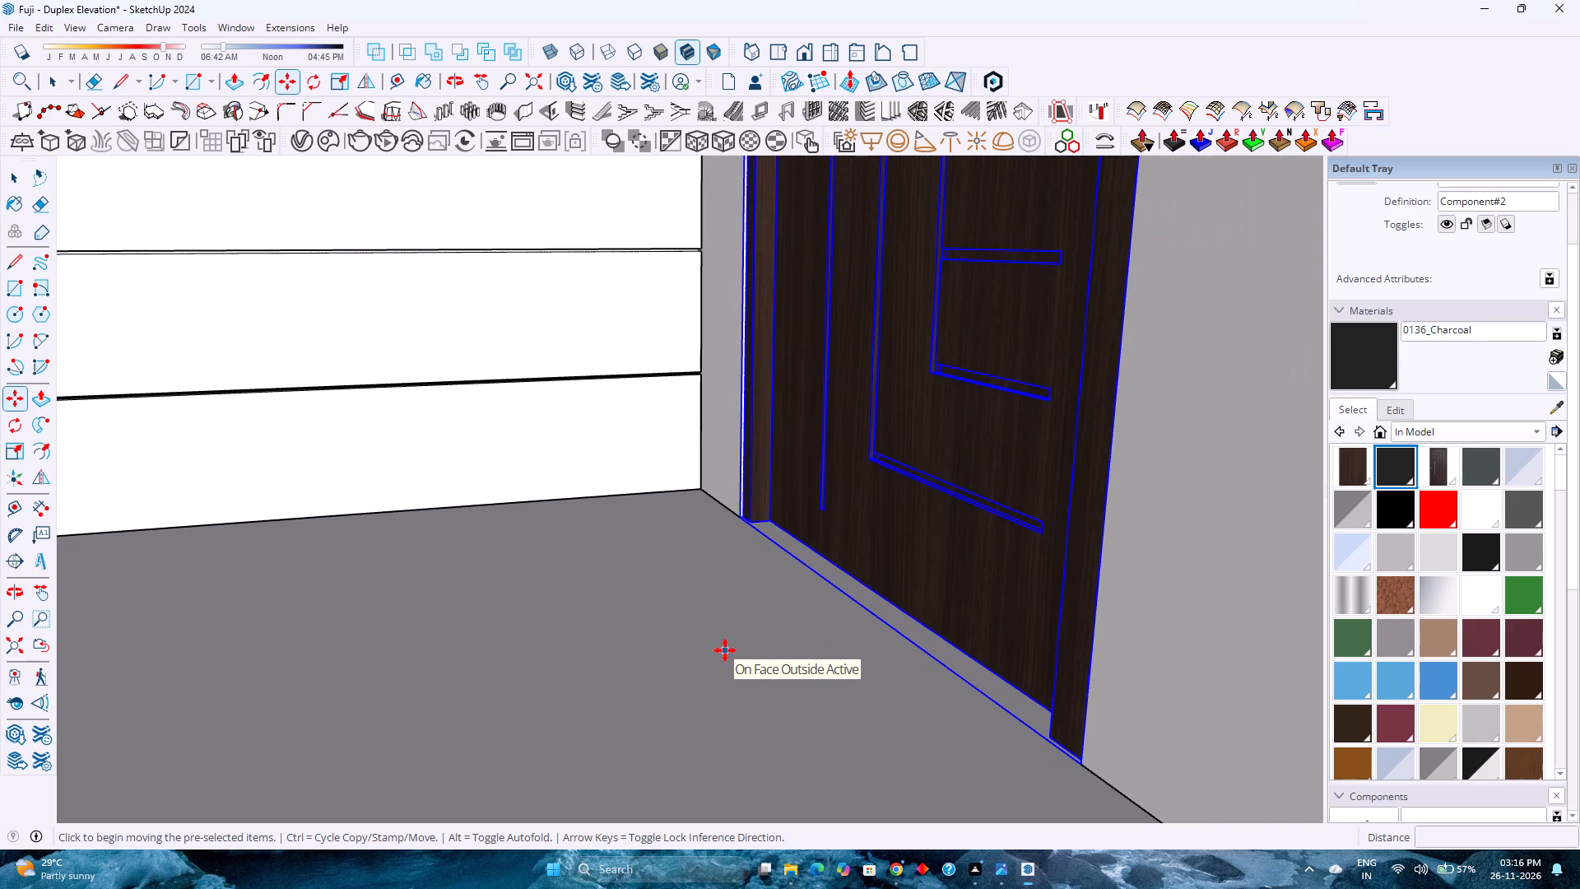
{"action": "scroll", "coordinate": [725, 650], "scroll_direction": "up", "scroll_amount": 3}
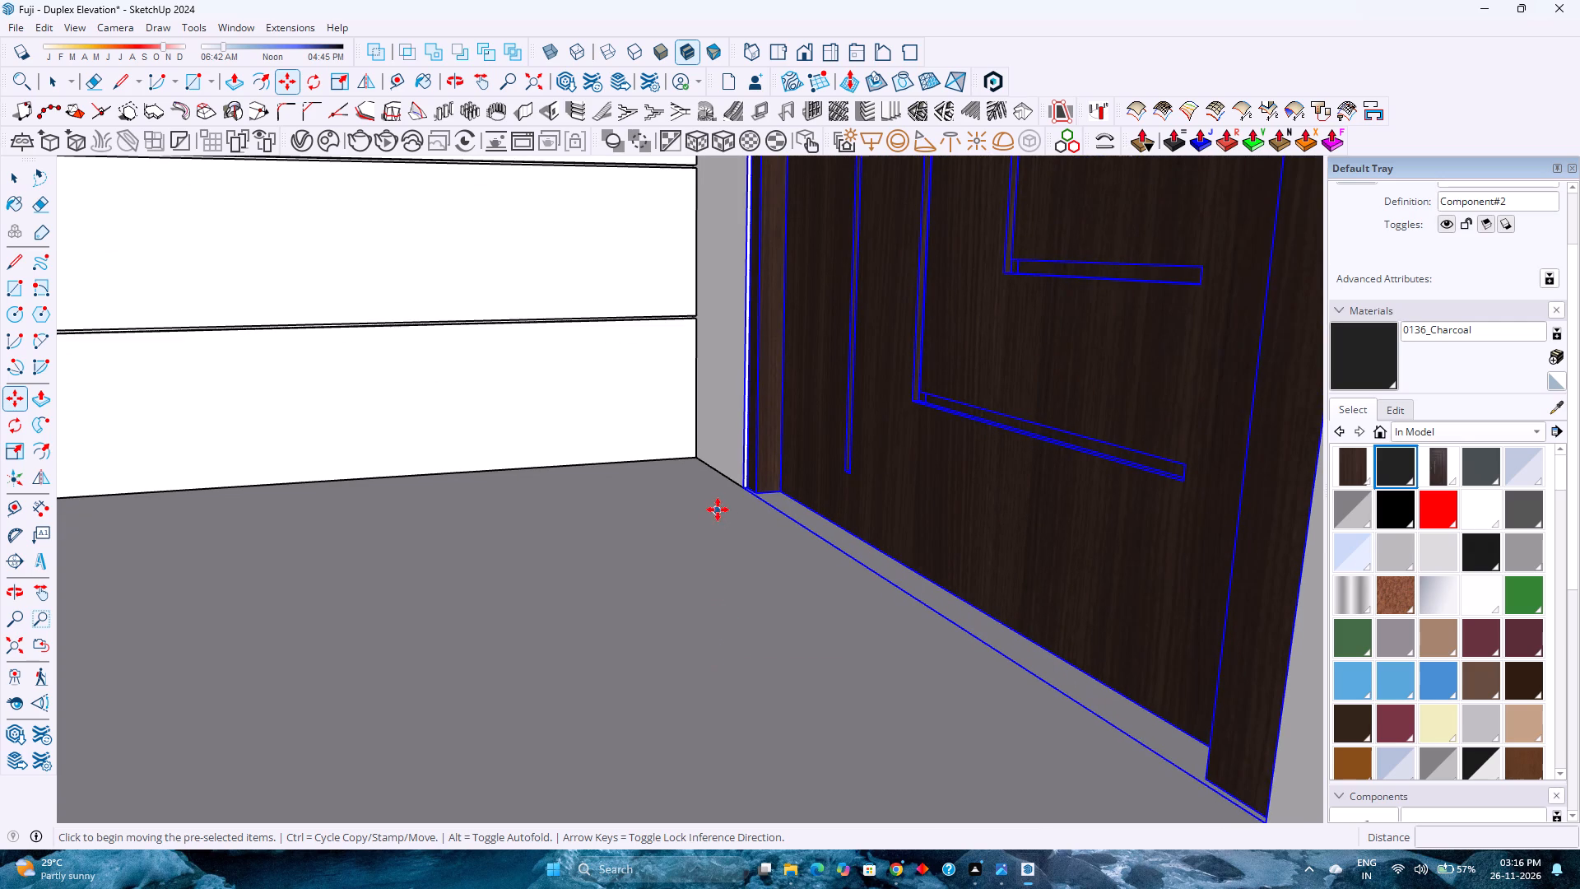
{"action": "scroll", "coordinate": [722, 501], "scroll_direction": "up", "scroll_amount": 13}
{"action": "middle_click_drag", "start_coordinate": [758, 473], "coordinate": [748, 573]}
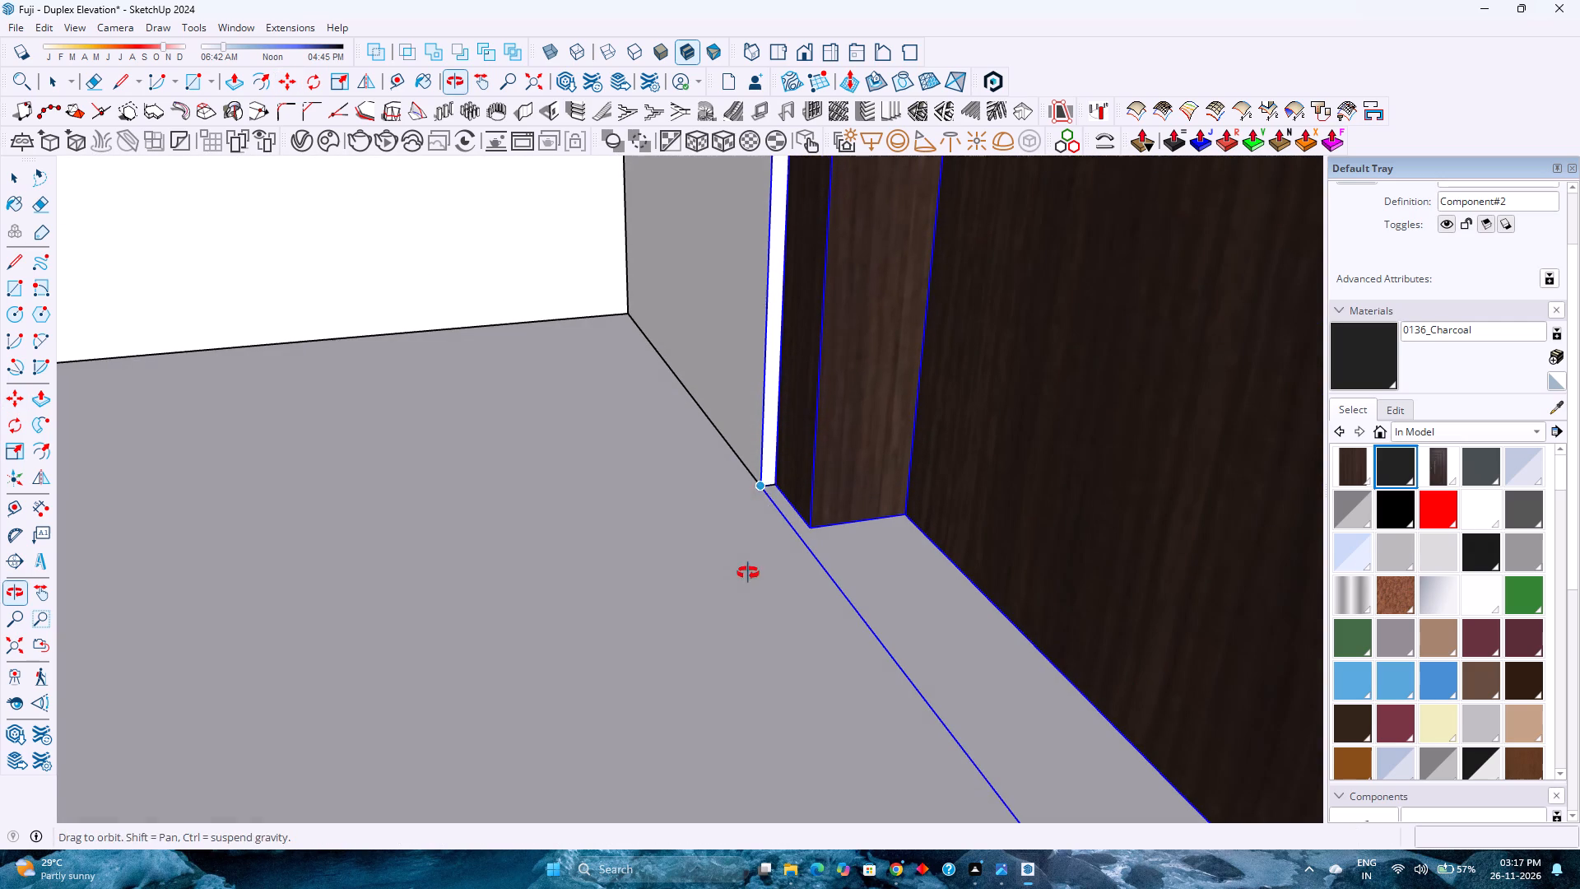
{"action": "middle_click", "coordinate": [748, 573]}
{"action": "left_click", "coordinate": [766, 486]}
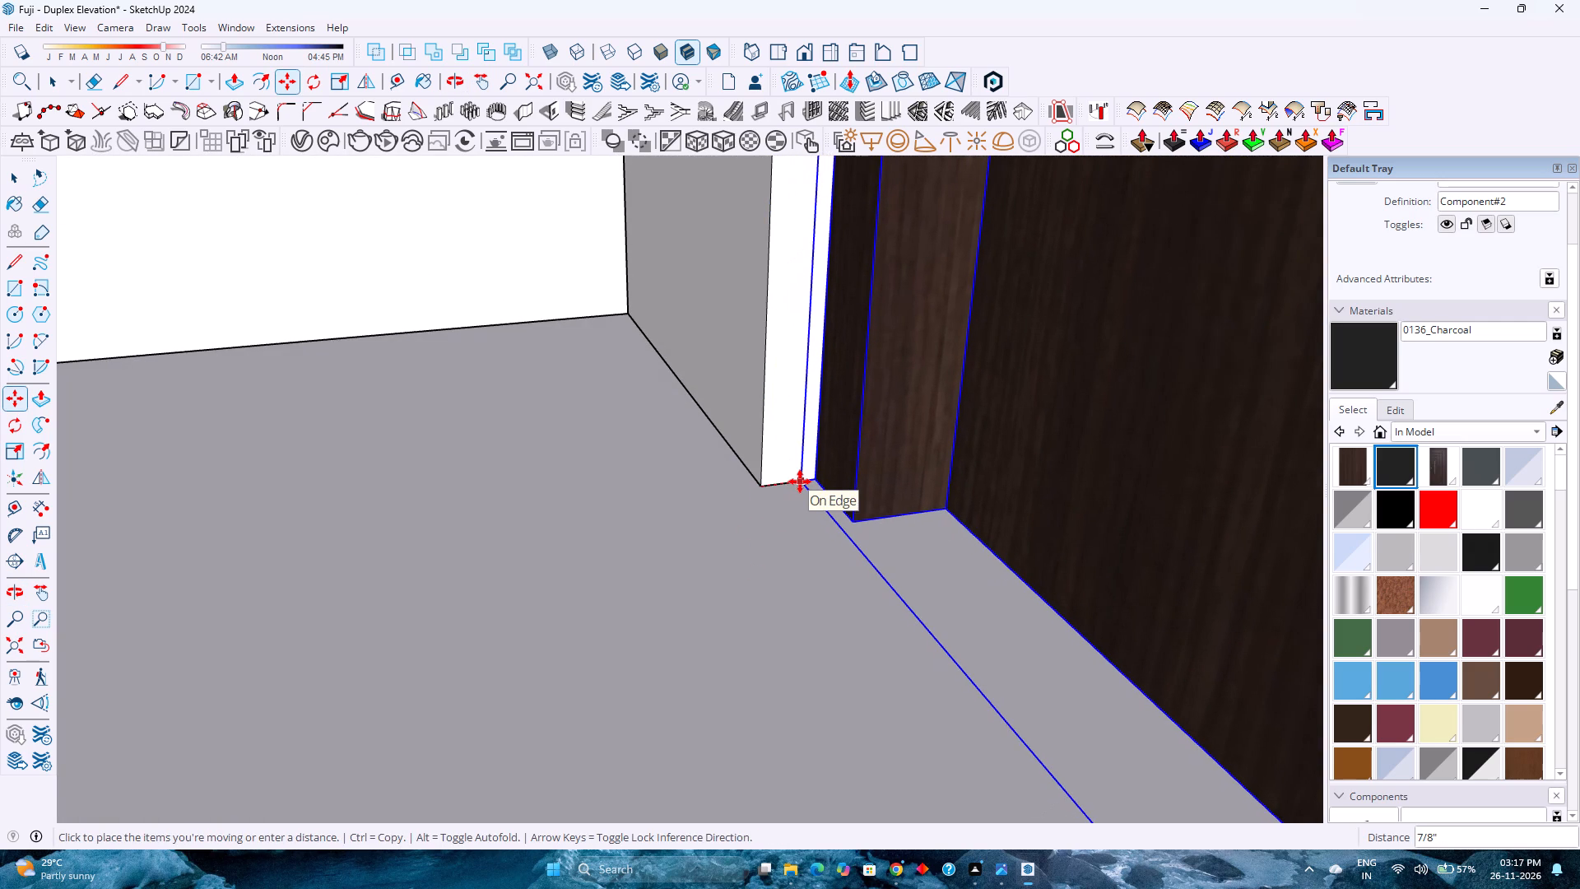
{"action": "key", "text": "2"}
{"action": "key", "text": "Return"}
{"action": "key", "text": "space"}
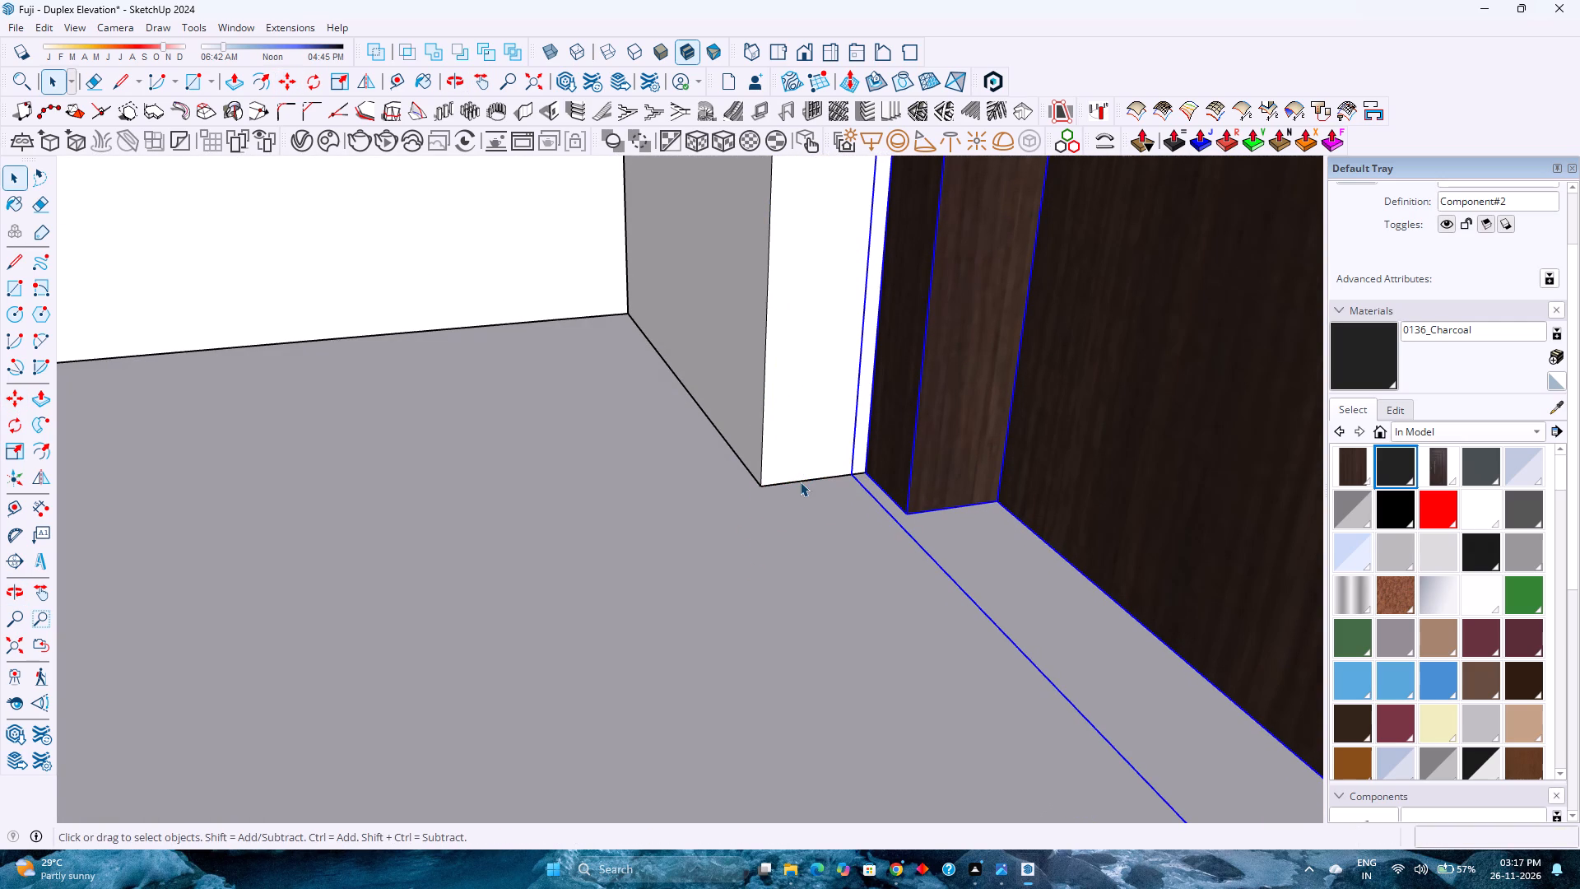
{"action": "scroll", "coordinate": [827, 479], "scroll_direction": "down", "scroll_amount": 20}
{"action": "scroll", "coordinate": [827, 479], "scroll_direction": "down", "scroll_amount": 3}
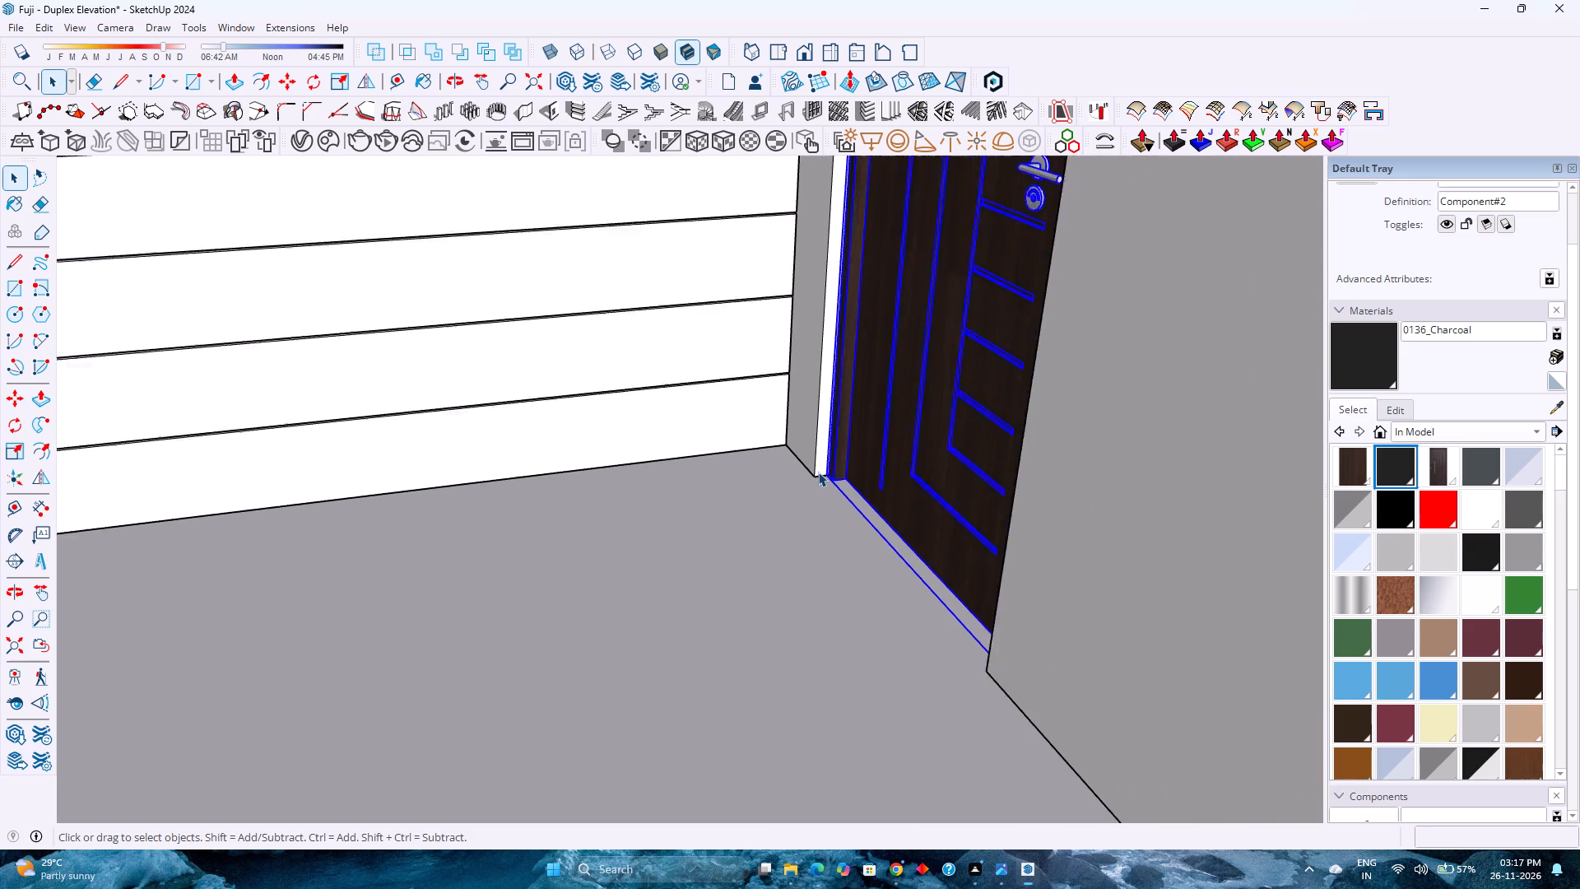
{"action": "scroll", "coordinate": [818, 472], "scroll_direction": "down", "scroll_amount": 20}
{"action": "scroll", "coordinate": [818, 472], "scroll_direction": "down", "scroll_amount": 2}
{"action": "left_click", "coordinate": [418, 545]}
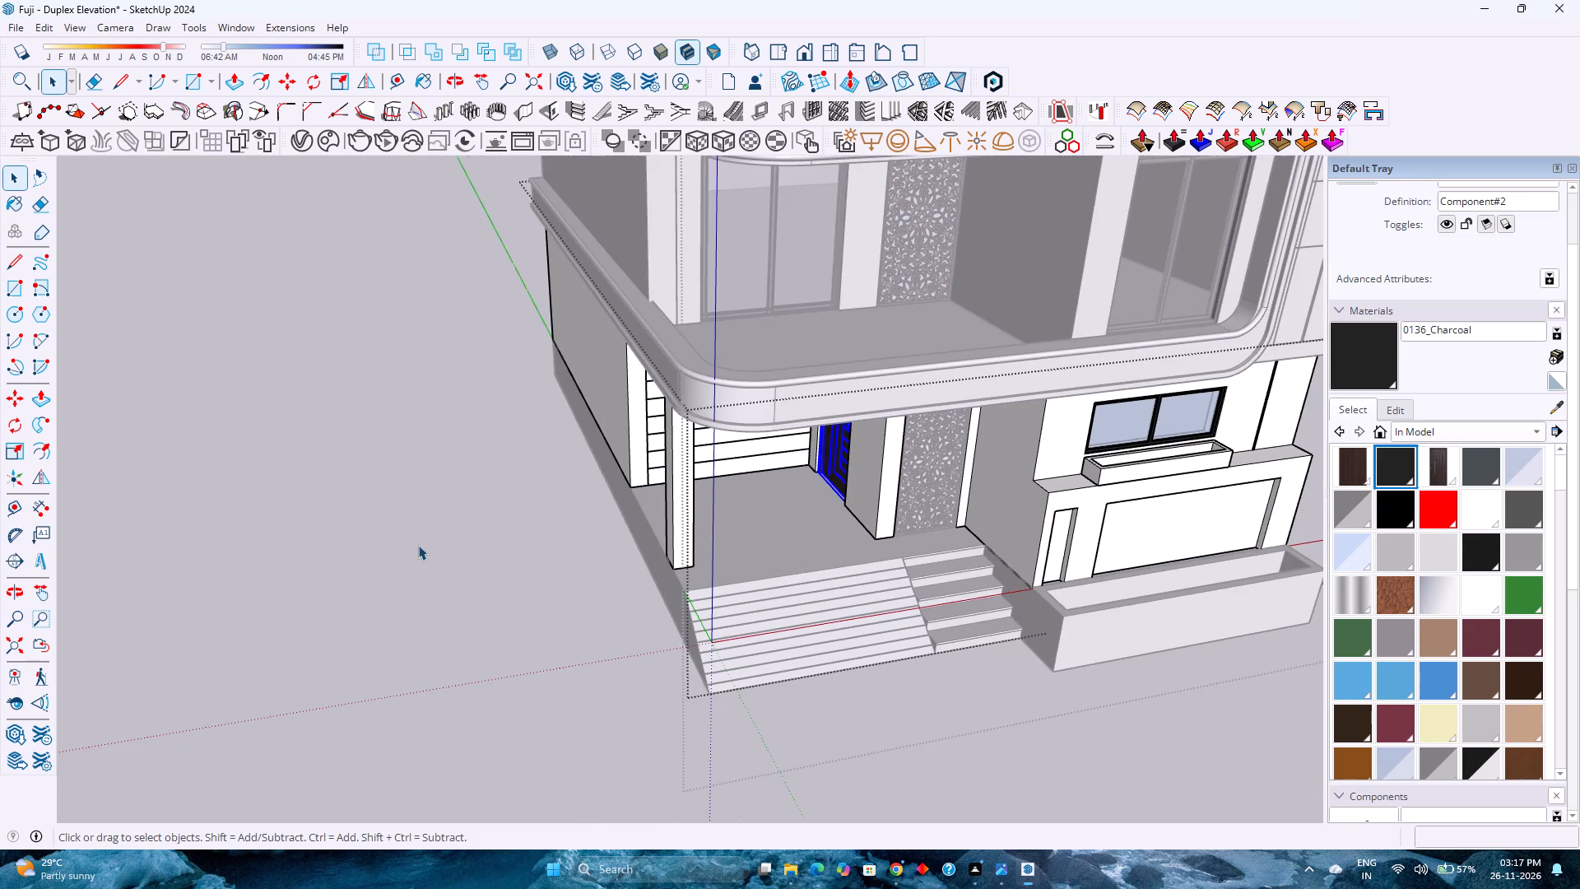
Examine the whole duplex elevation from the front, checking which openings on each floor still need doors.
{"action": "scroll", "coordinate": [435, 534], "scroll_direction": "down", "scroll_amount": 5}
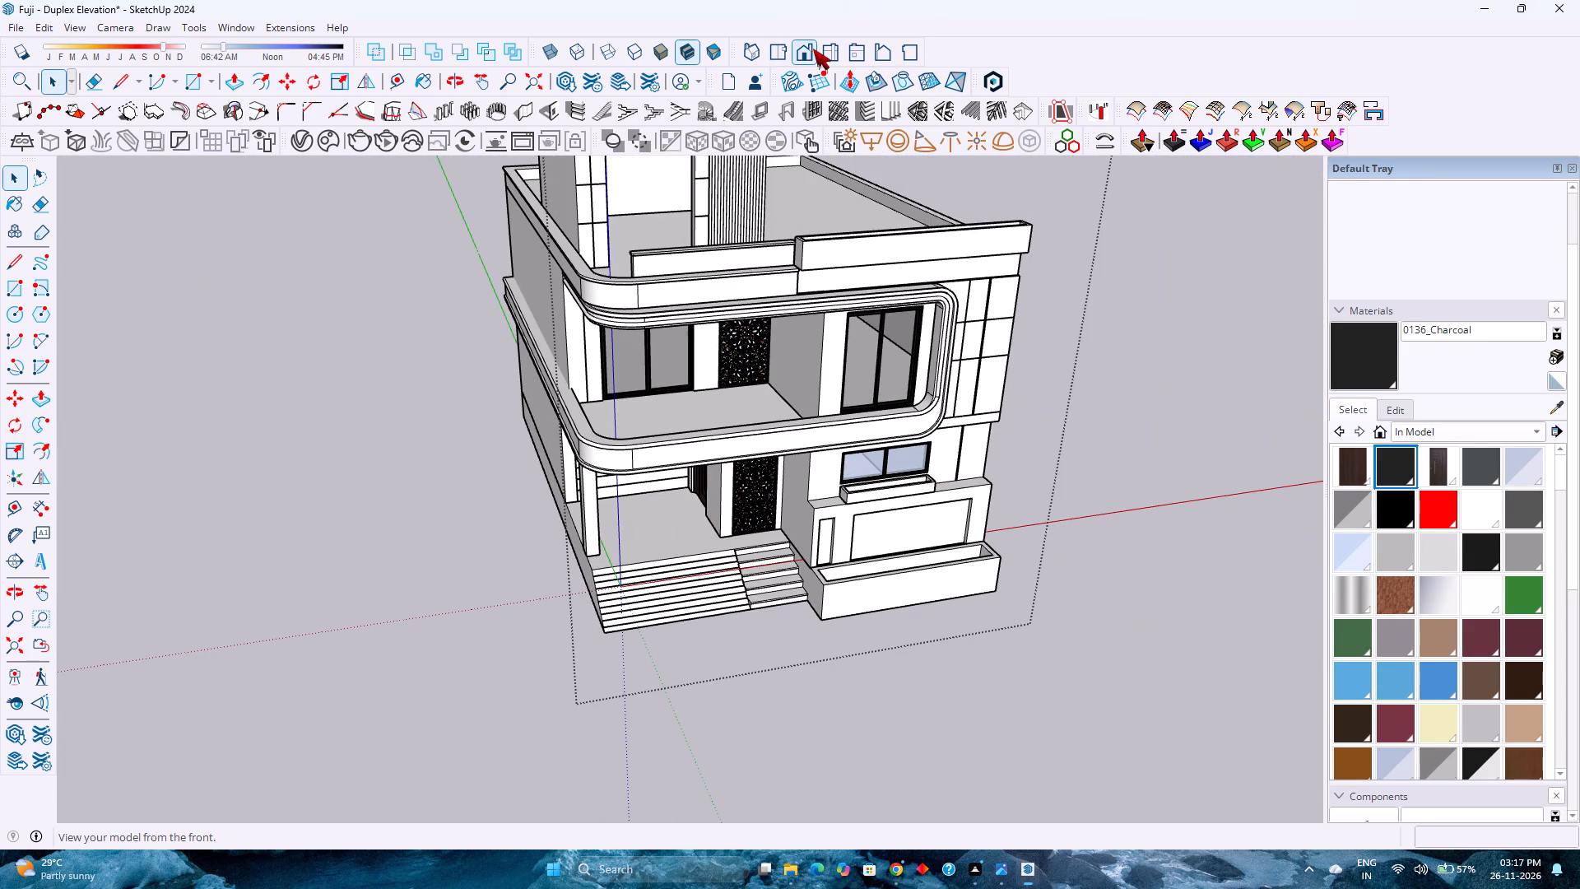
{"action": "left_click", "coordinate": [813, 49]}
{"action": "scroll", "coordinate": [653, 281], "scroll_direction": "up", "scroll_amount": 3}
{"action": "middle_click_drag", "start_coordinate": [653, 281], "coordinate": [639, 437]}
{"action": "scroll", "coordinate": [639, 437], "scroll_direction": "down", "scroll_amount": 1}
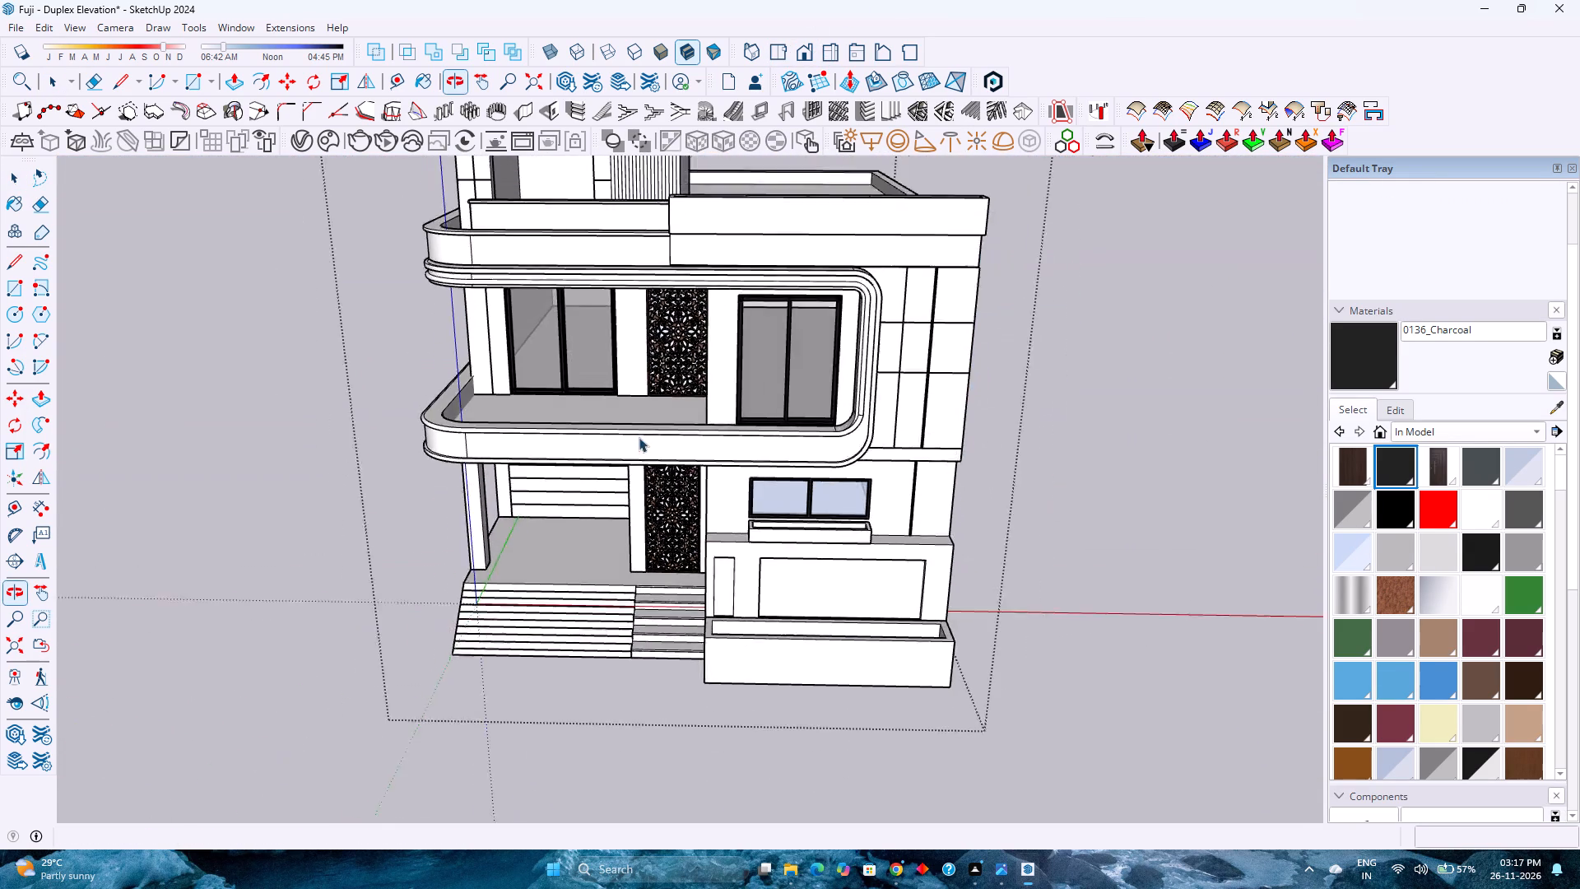
{"action": "scroll", "coordinate": [639, 437], "scroll_direction": "down", "scroll_amount": 11}
{"action": "scroll", "coordinate": [652, 394], "scroll_direction": "up", "scroll_amount": 3}
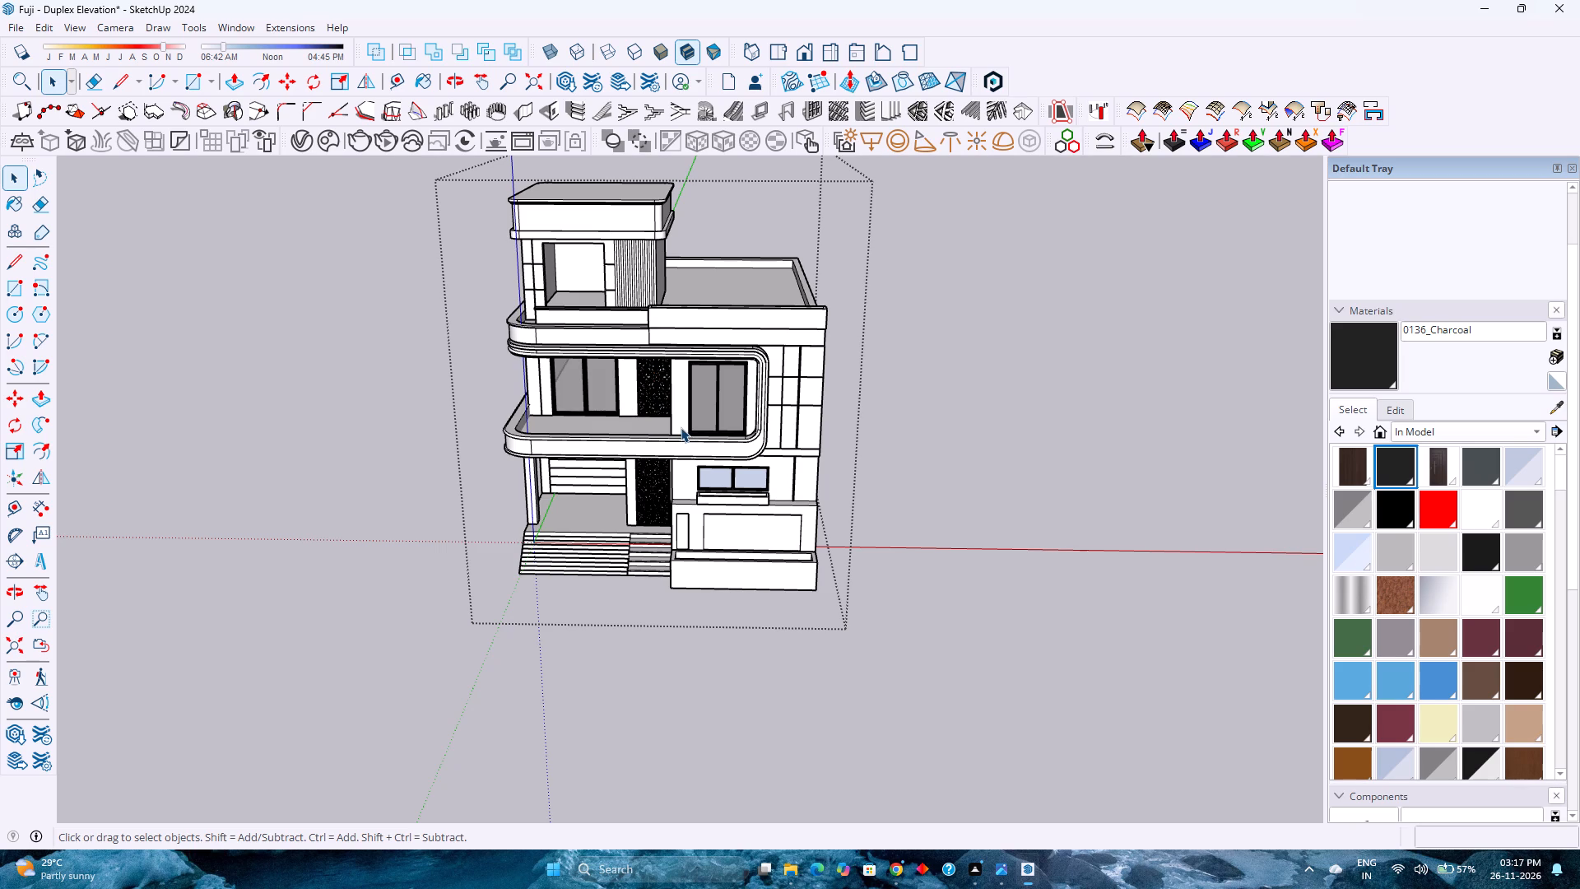
{"action": "scroll", "coordinate": [681, 426], "scroll_direction": "down", "scroll_amount": 4}
{"action": "scroll", "coordinate": [681, 426], "scroll_direction": "up", "scroll_amount": 3}
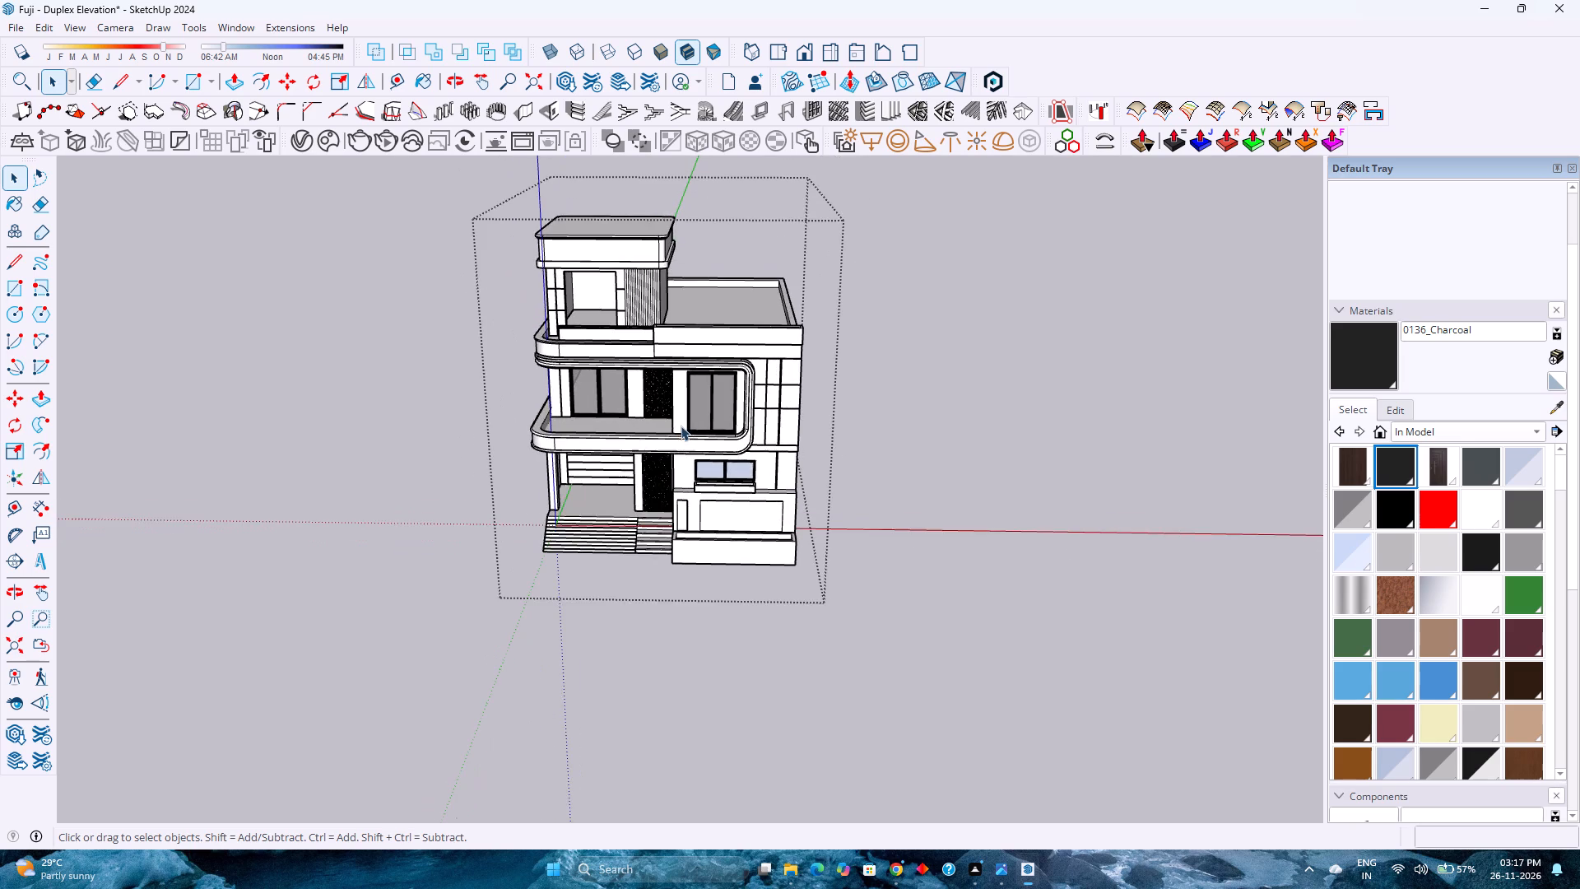
{"action": "scroll", "coordinate": [580, 282], "scroll_direction": "up", "scroll_amount": 4}
{"action": "scroll", "coordinate": [691, 372], "scroll_direction": "up", "scroll_amount": 1}
{"action": "scroll", "coordinate": [811, 529], "scroll_direction": "up", "scroll_amount": 1}
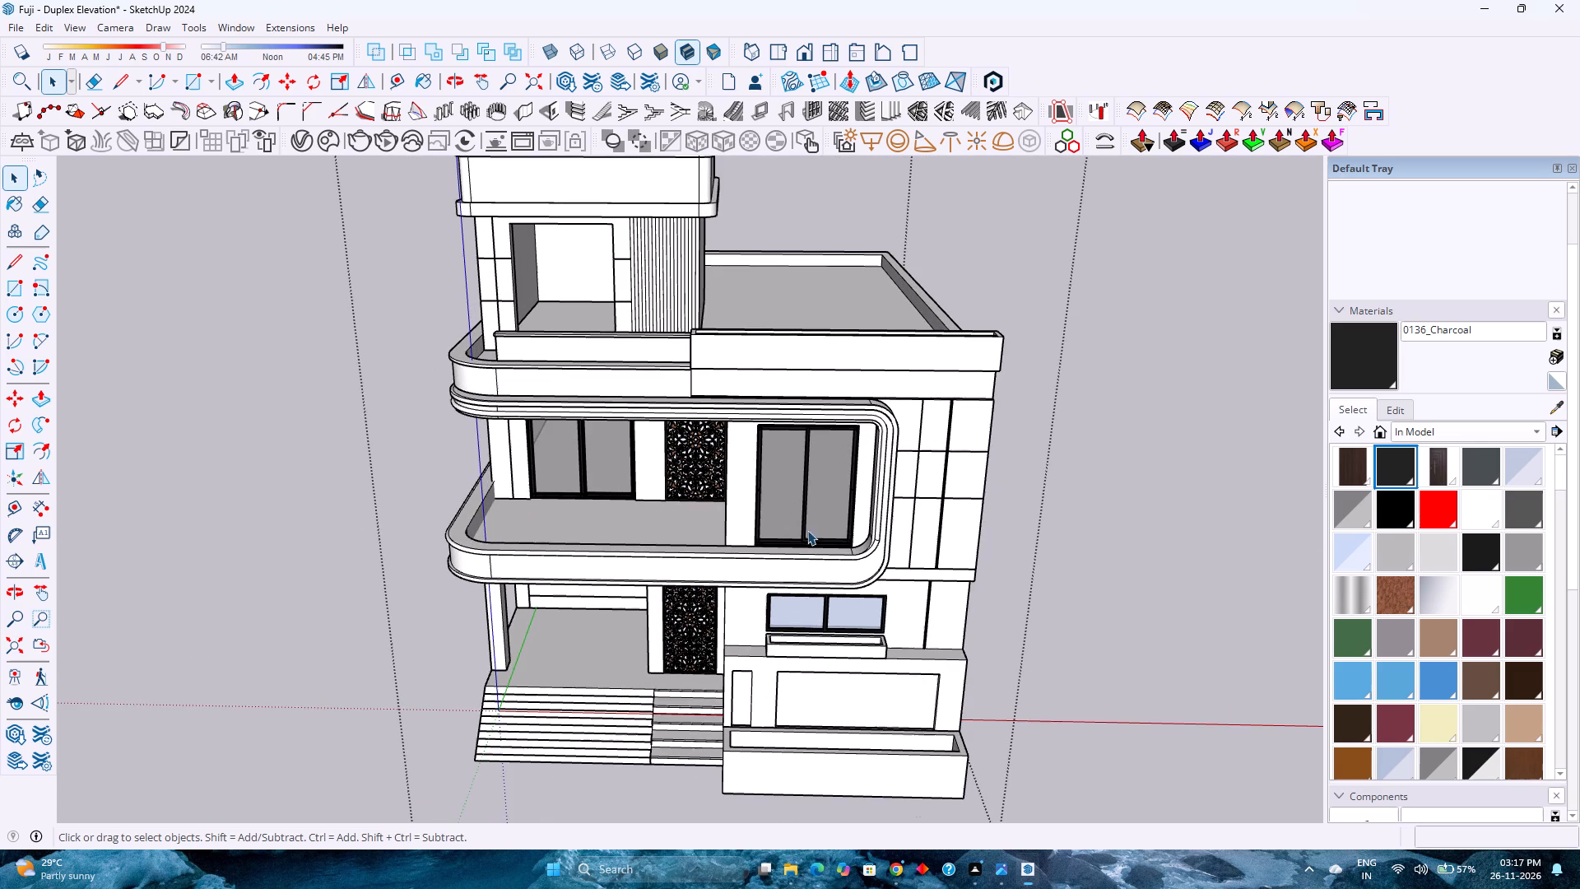
Copy the first-floor balcony's right-hand sliding door into the rooftop room's group, placing it at the doorway's bottom-left corner.
{"action": "double_click", "coordinate": [792, 539]}
{"action": "scroll", "coordinate": [792, 539], "scroll_direction": "up", "scroll_amount": 4}
{"action": "left_click", "coordinate": [792, 539]}
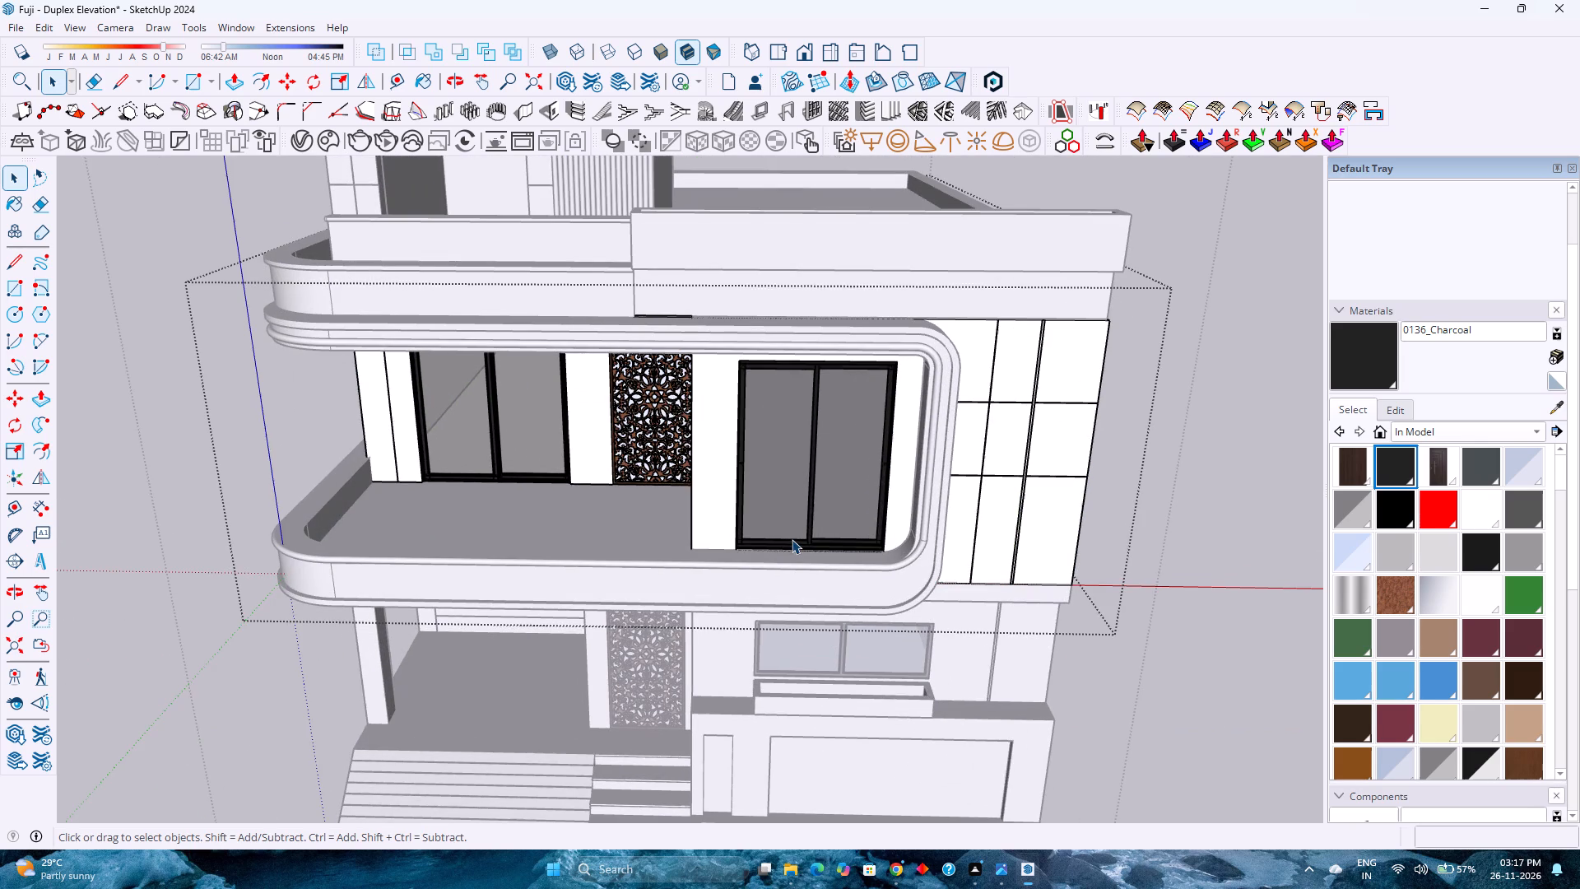
{"action": "key", "text": "ctrl+c"}
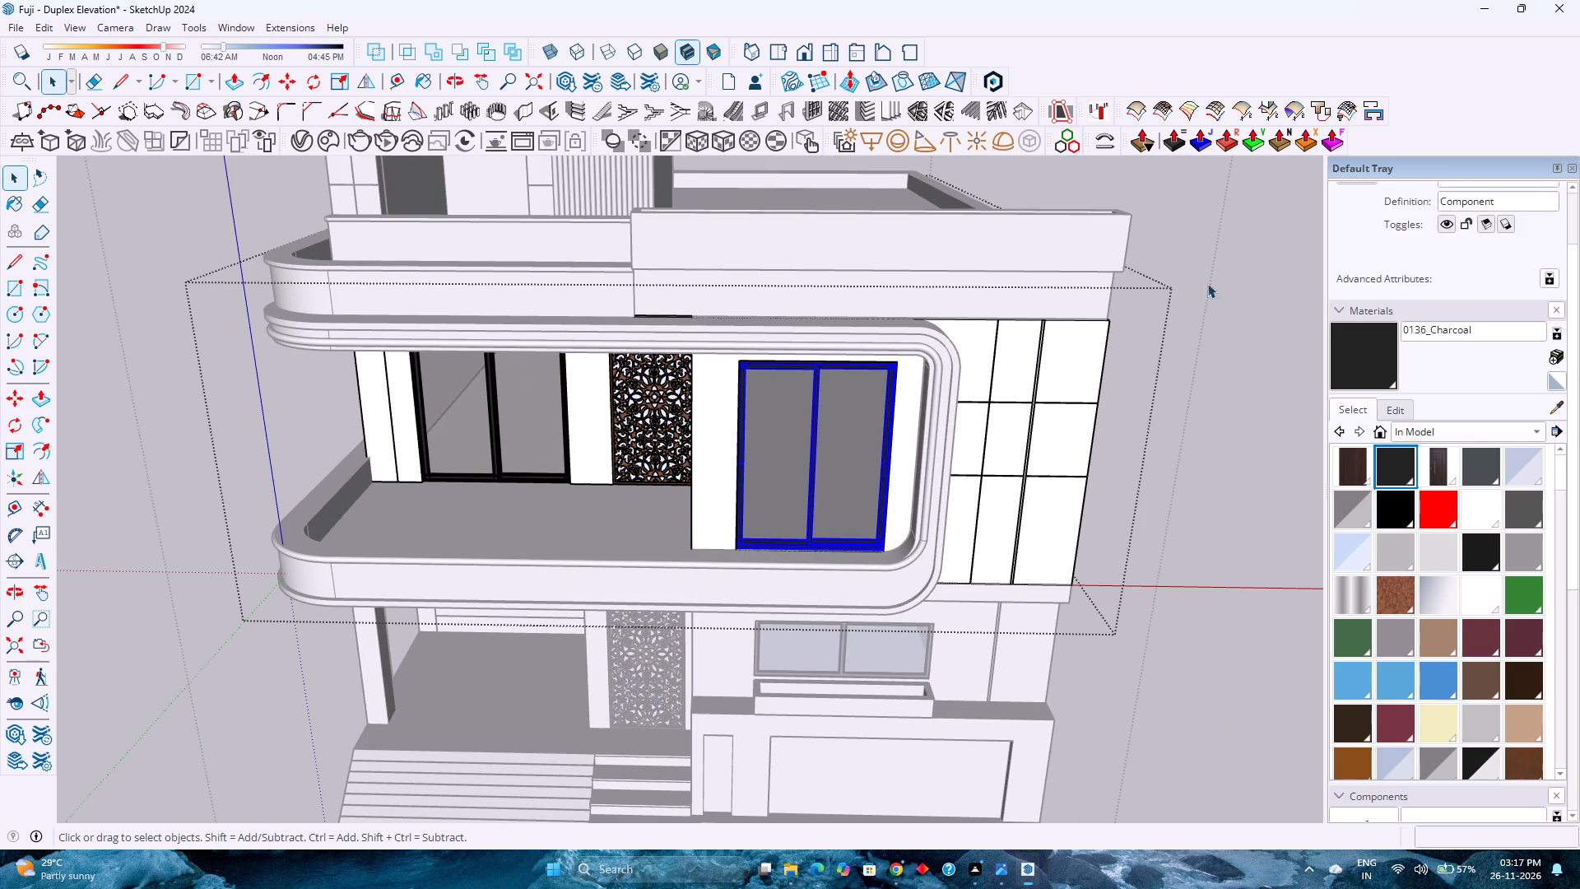
{"action": "left_click", "coordinate": [1225, 270]}
{"action": "scroll", "coordinate": [897, 343], "scroll_direction": "down", "scroll_amount": 9}
{"action": "middle_click_drag", "start_coordinate": [813, 316], "coordinate": [770, 607], "text": "shift"}
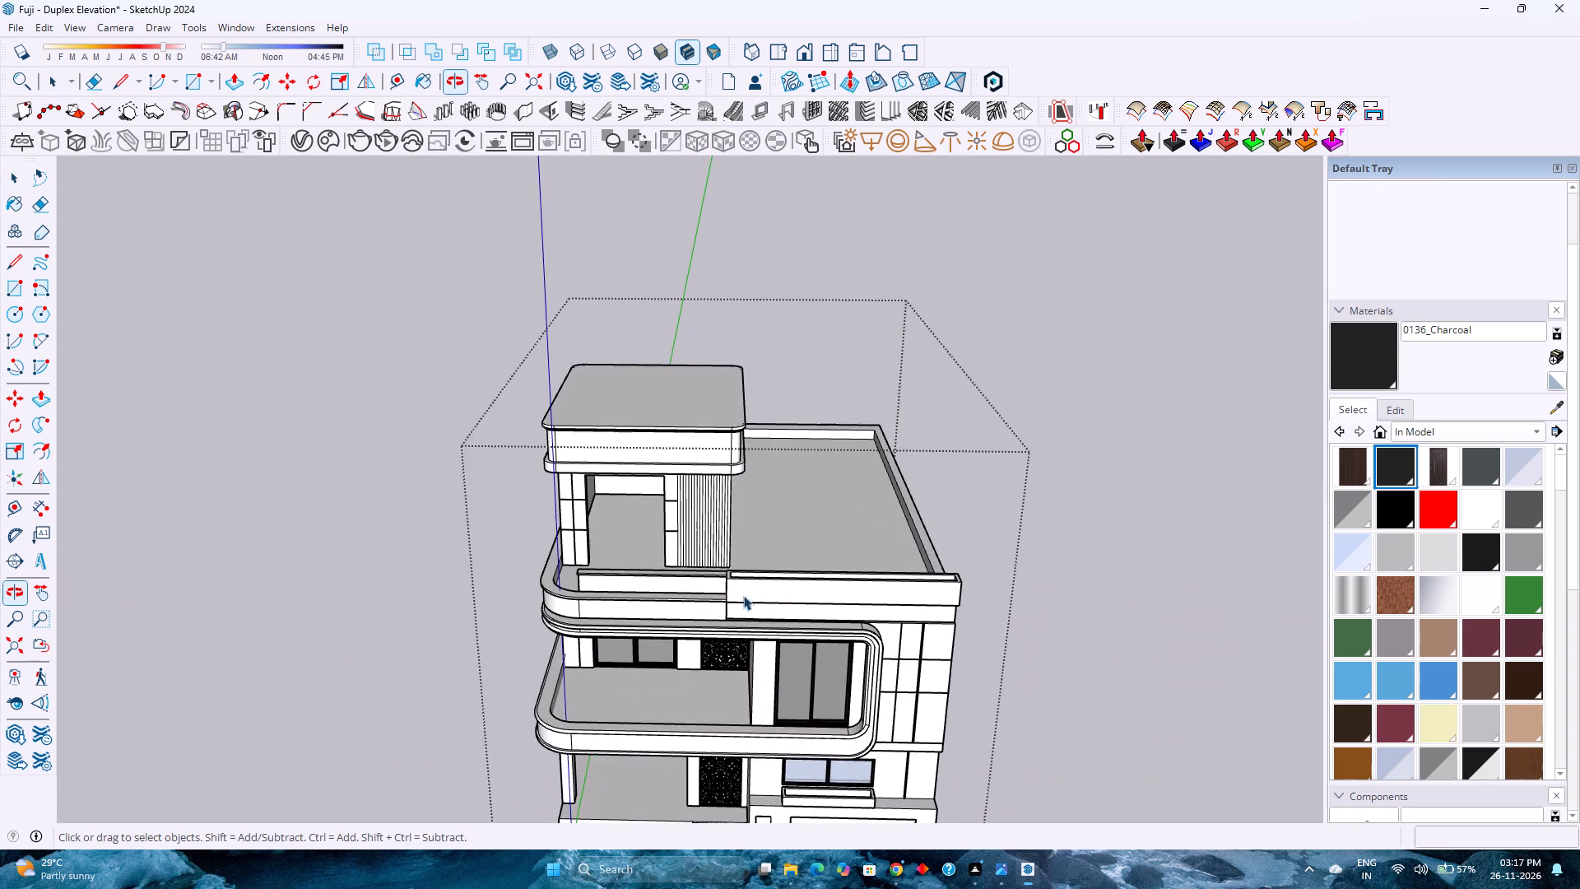
{"action": "scroll", "coordinate": [705, 585], "scroll_direction": "up", "scroll_amount": 6}
{"action": "double_click", "coordinate": [658, 533]}
{"action": "scroll", "coordinate": [658, 533], "scroll_direction": "up", "scroll_amount": 8}
{"action": "middle_click_drag", "start_coordinate": [616, 538], "coordinate": [616, 543]}
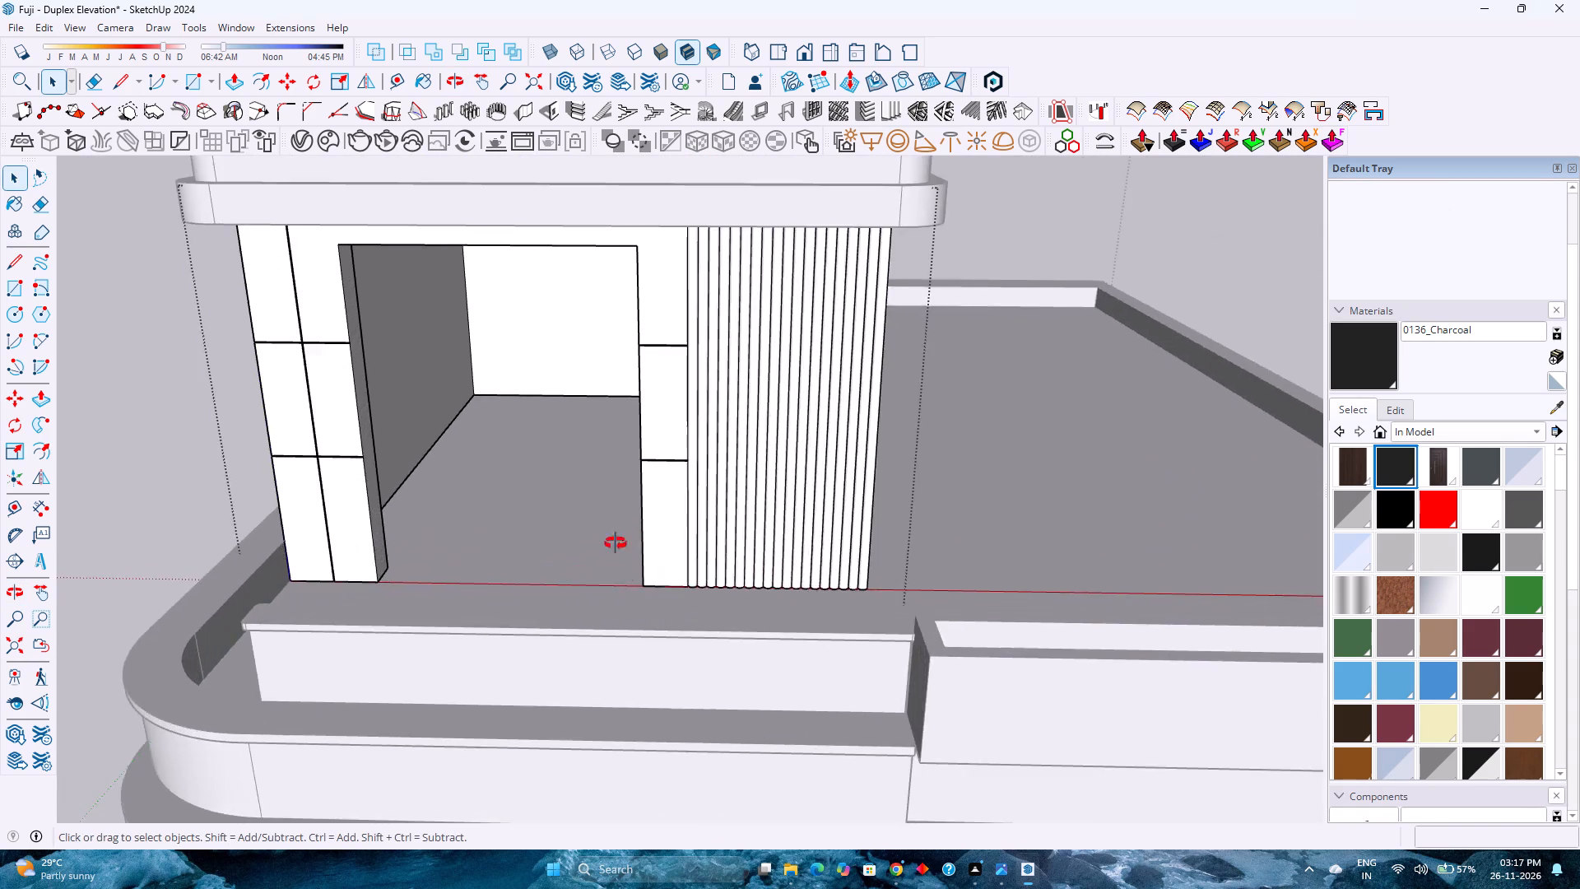
{"action": "middle_click_drag", "start_coordinate": [616, 543], "coordinate": [644, 597]}
{"action": "key", "text": "ctrl+v"}
{"action": "scroll", "coordinate": [462, 561], "scroll_direction": "up", "scroll_amount": 5}
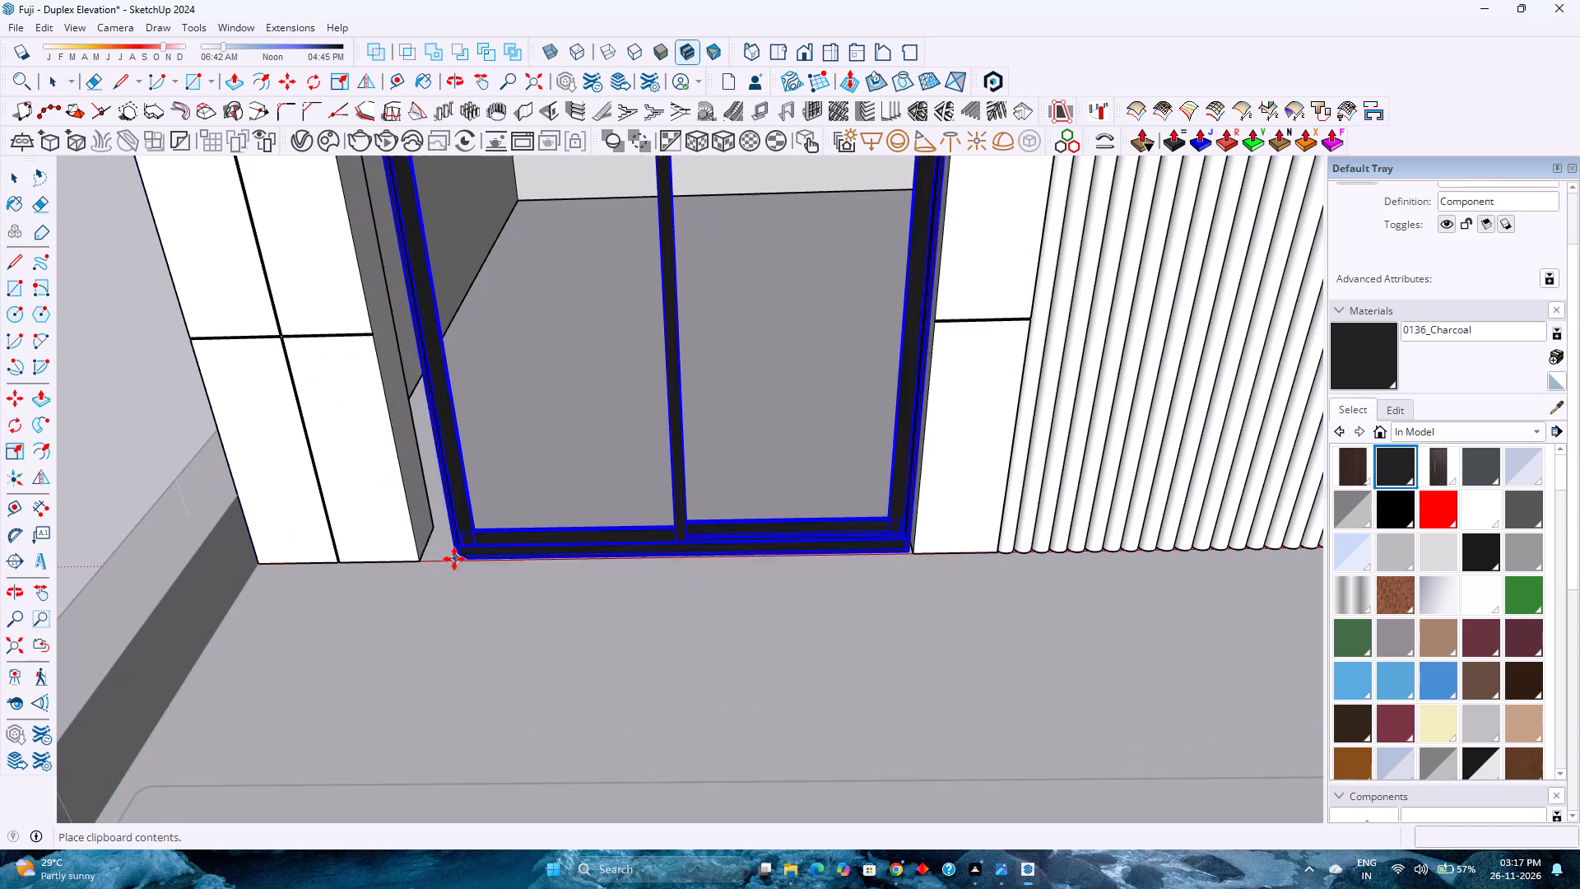
{"action": "left_click", "coordinate": [419, 558]}
Scale the pasted sliding door's width along the red axis by about 1.09 to reach the doorway's opposite jamb.
{"action": "key", "text": "s"}
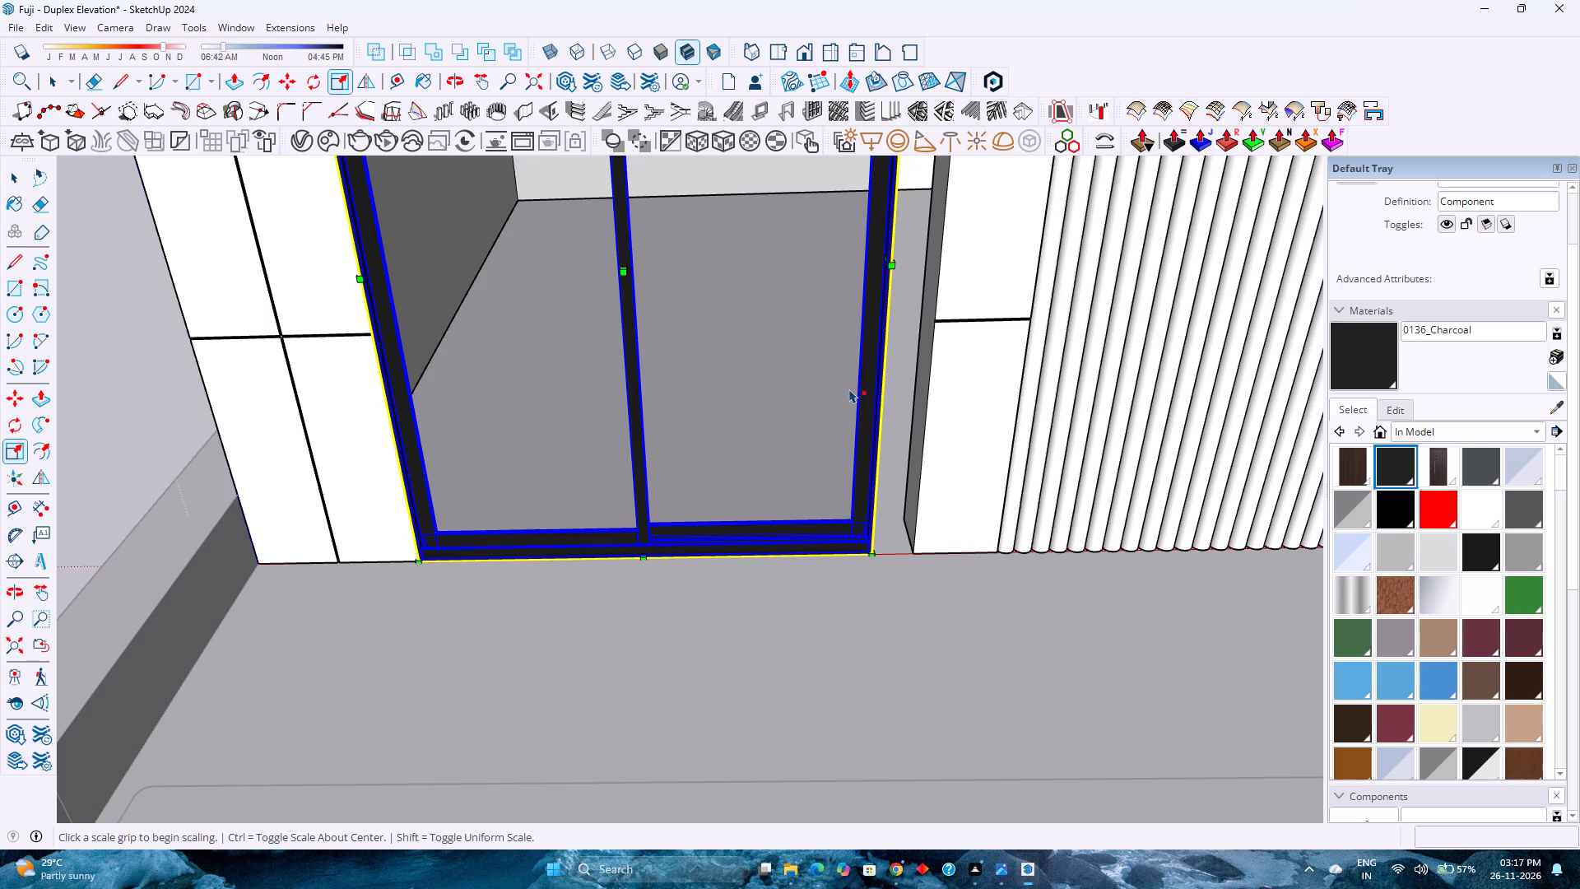
{"action": "scroll", "coordinate": [849, 389], "scroll_direction": "down", "scroll_amount": 5}
{"action": "middle_click_drag", "start_coordinate": [850, 384], "coordinate": [815, 557], "text": "shift"}
{"action": "scroll", "coordinate": [819, 528], "scroll_direction": "up", "scroll_amount": 2}
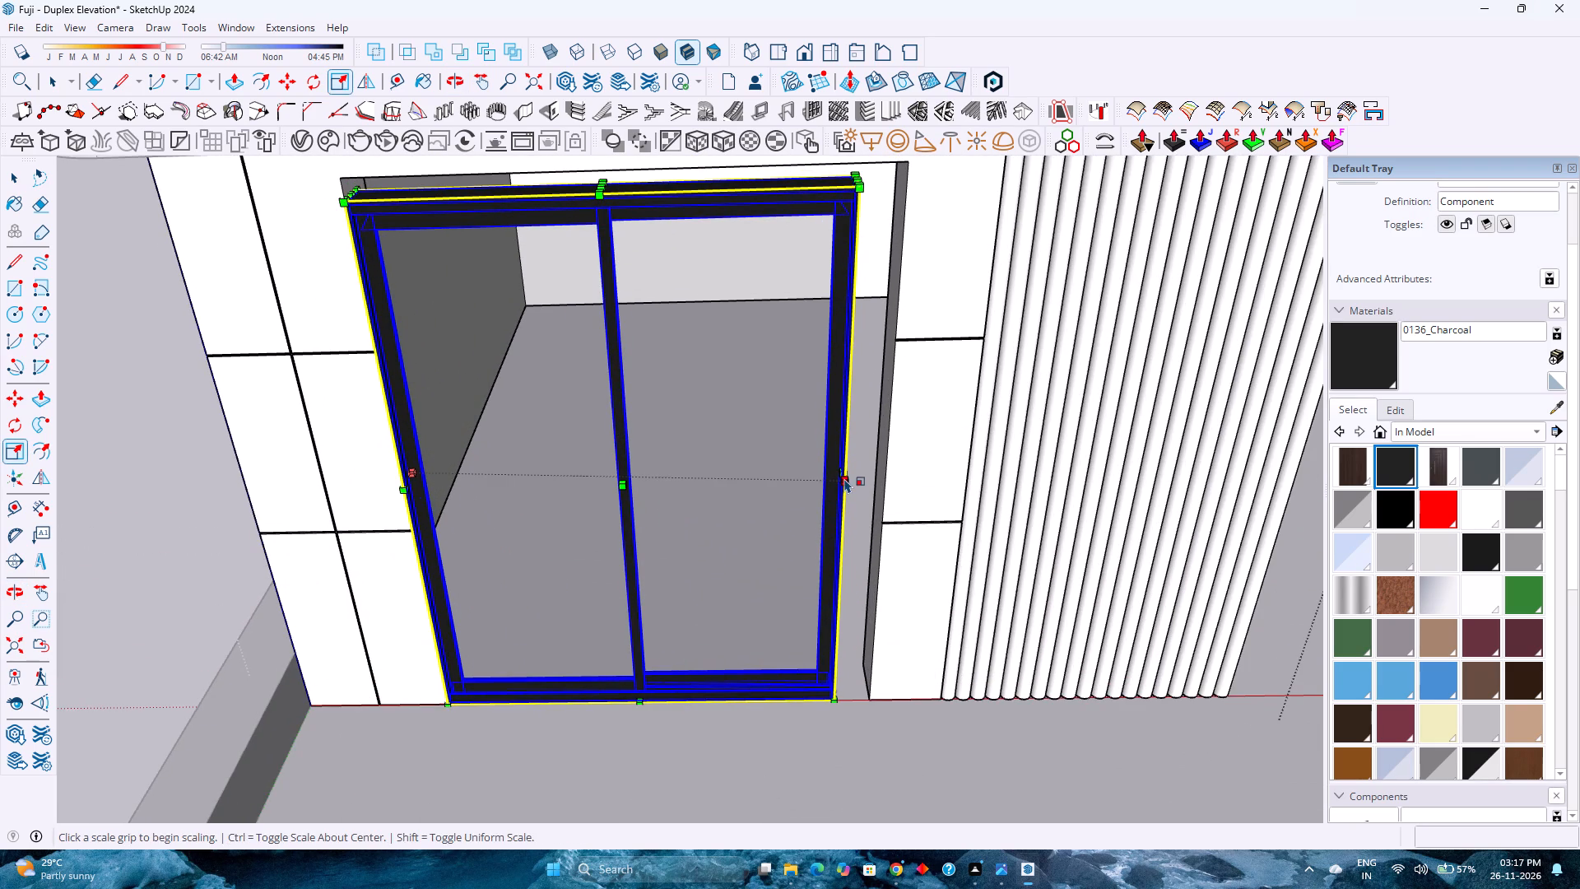
{"action": "left_click", "coordinate": [844, 471]}
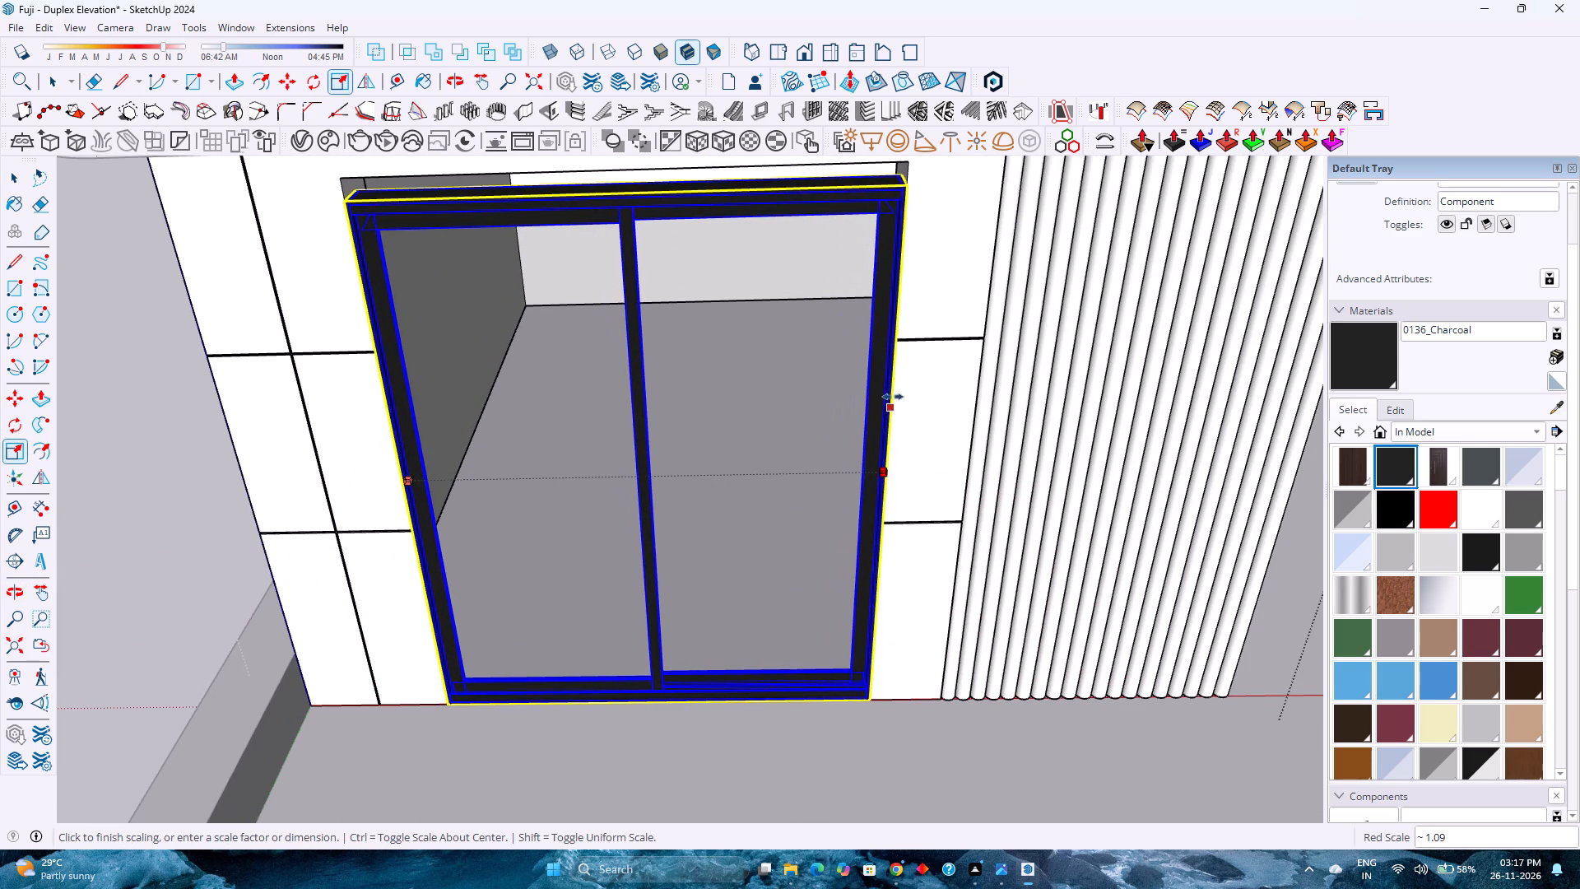
{"action": "left_click", "coordinate": [898, 369]}
{"action": "scroll", "coordinate": [760, 444], "scroll_direction": "down", "scroll_amount": 5}
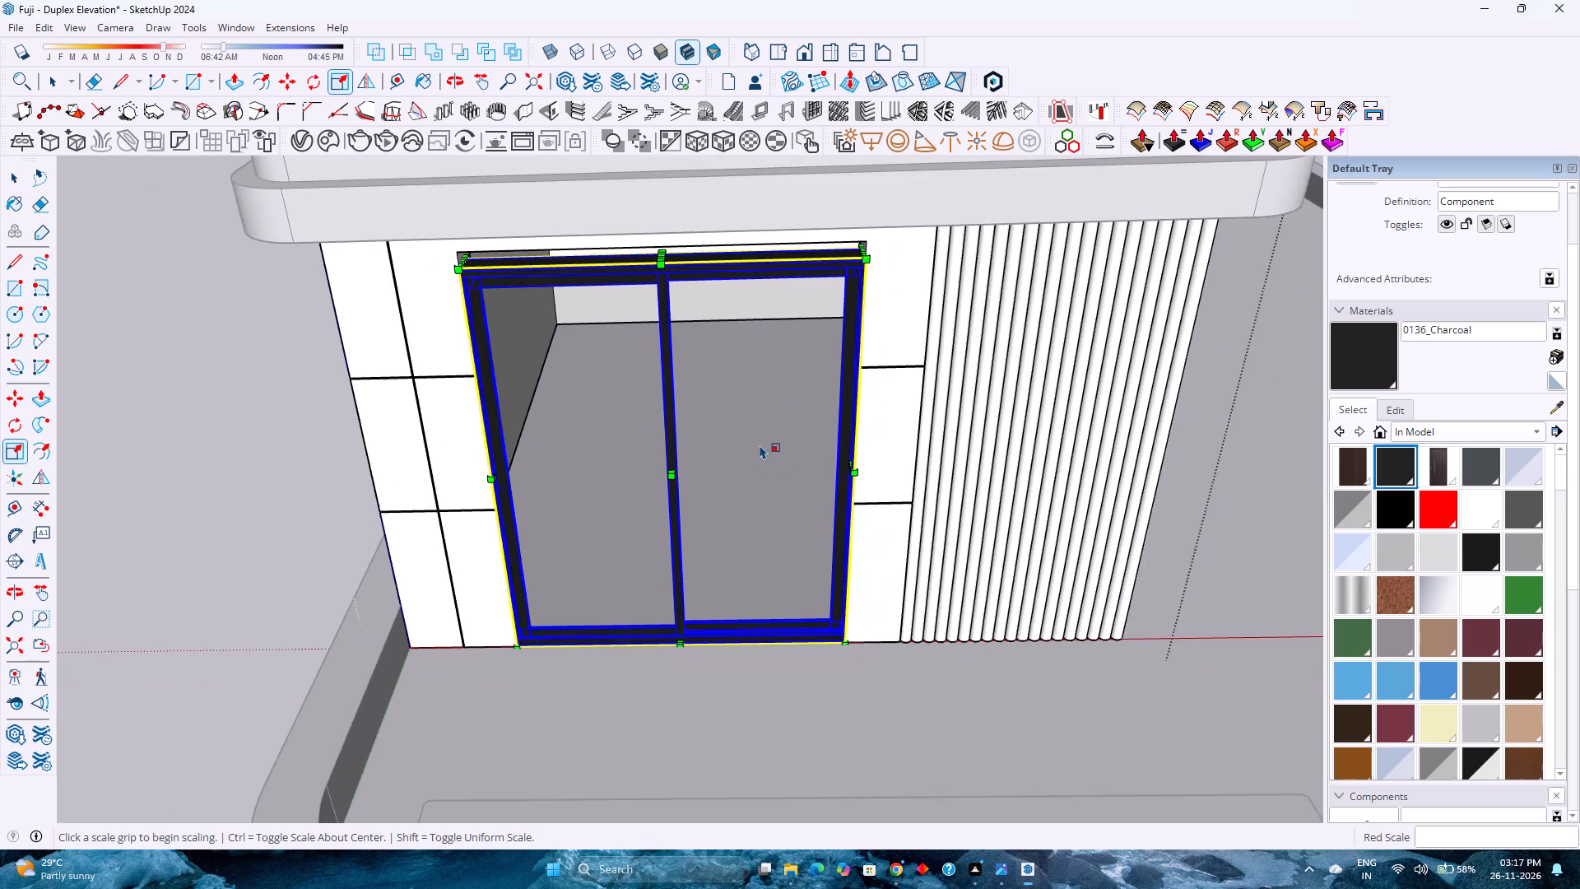
Scale the rooftop sliding door's height along the blue axis by about 1.03 to reach the head of the doorway.
{"action": "scroll", "coordinate": [760, 444], "scroll_direction": "down", "scroll_amount": 3}
{"action": "middle_click_drag", "start_coordinate": [777, 417], "coordinate": [763, 676], "text": "shift"}
{"action": "middle_click", "coordinate": [698, 659]}
{"action": "middle_click_drag", "start_coordinate": [696, 655], "coordinate": [811, 517]}
{"action": "middle_click", "coordinate": [811, 517]}
{"action": "scroll", "coordinate": [806, 520], "scroll_direction": "down", "scroll_amount": 4}
{"action": "scroll", "coordinate": [659, 710], "scroll_direction": "up", "scroll_amount": 15}
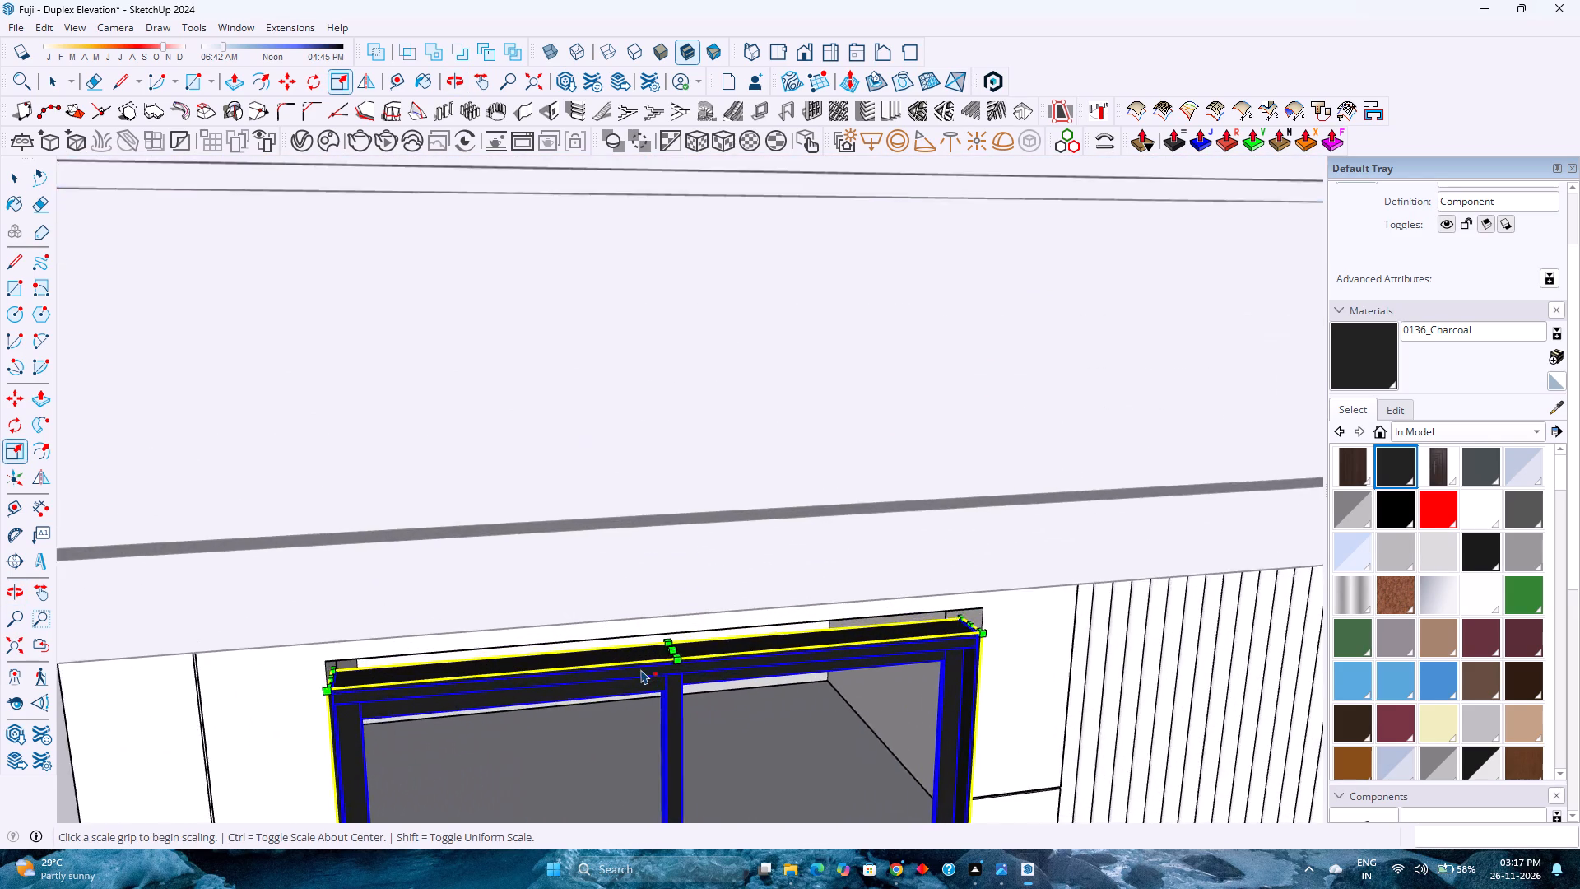
{"action": "scroll", "coordinate": [641, 669], "scroll_direction": "up", "scroll_amount": 2}
{"action": "scroll", "coordinate": [641, 669], "scroll_direction": "down", "scroll_amount": 1}
{"action": "middle_click_drag", "start_coordinate": [641, 669], "coordinate": [848, 561]}
{"action": "middle_click", "coordinate": [849, 560]}
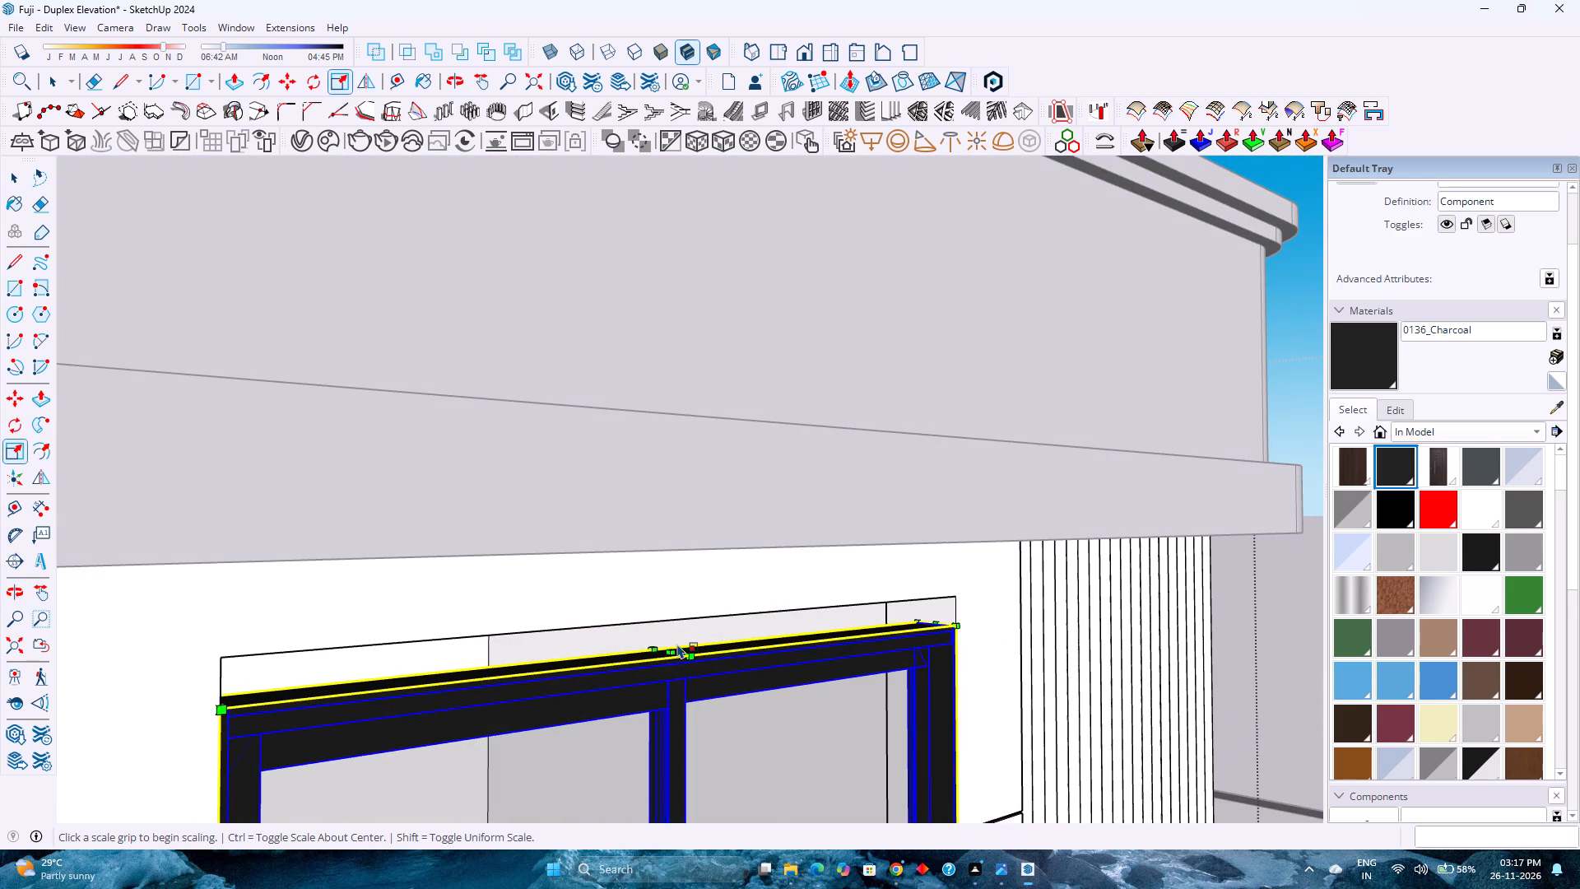
{"action": "left_click", "coordinate": [670, 650]}
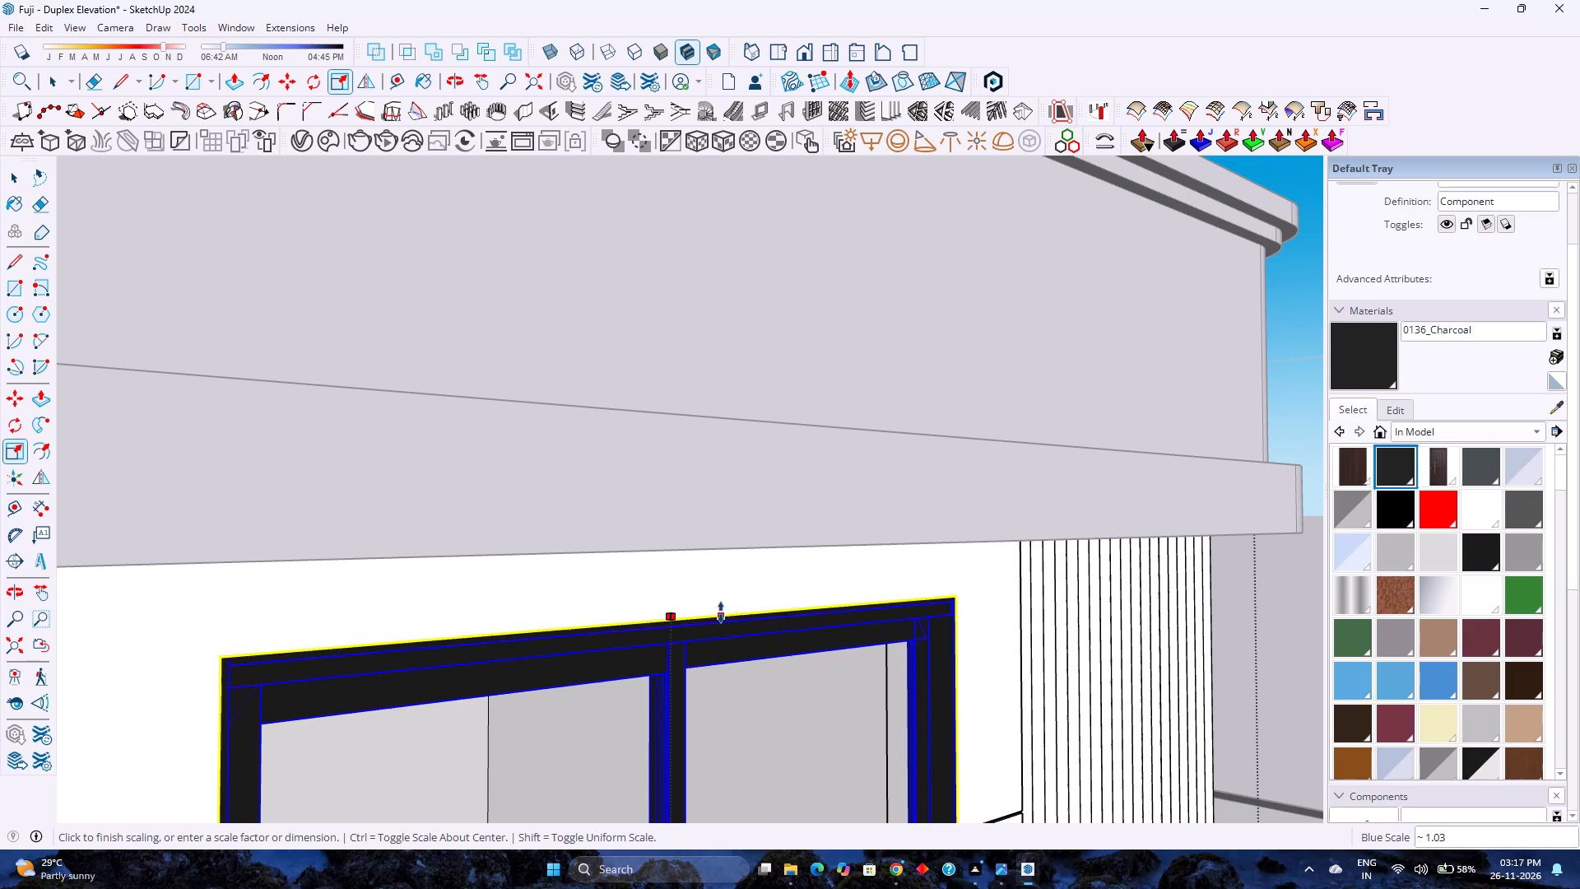
{"action": "left_click", "coordinate": [720, 613]}
{"action": "scroll", "coordinate": [741, 601], "scroll_direction": "down", "scroll_amount": 9}
{"action": "key", "text": "space"}
Move the rooftop sliding door 2" inward along the jamb's bottom edge, recessing it from the wall's outer face.
{"action": "scroll", "coordinate": [741, 601], "scroll_direction": "down", "scroll_amount": 2}
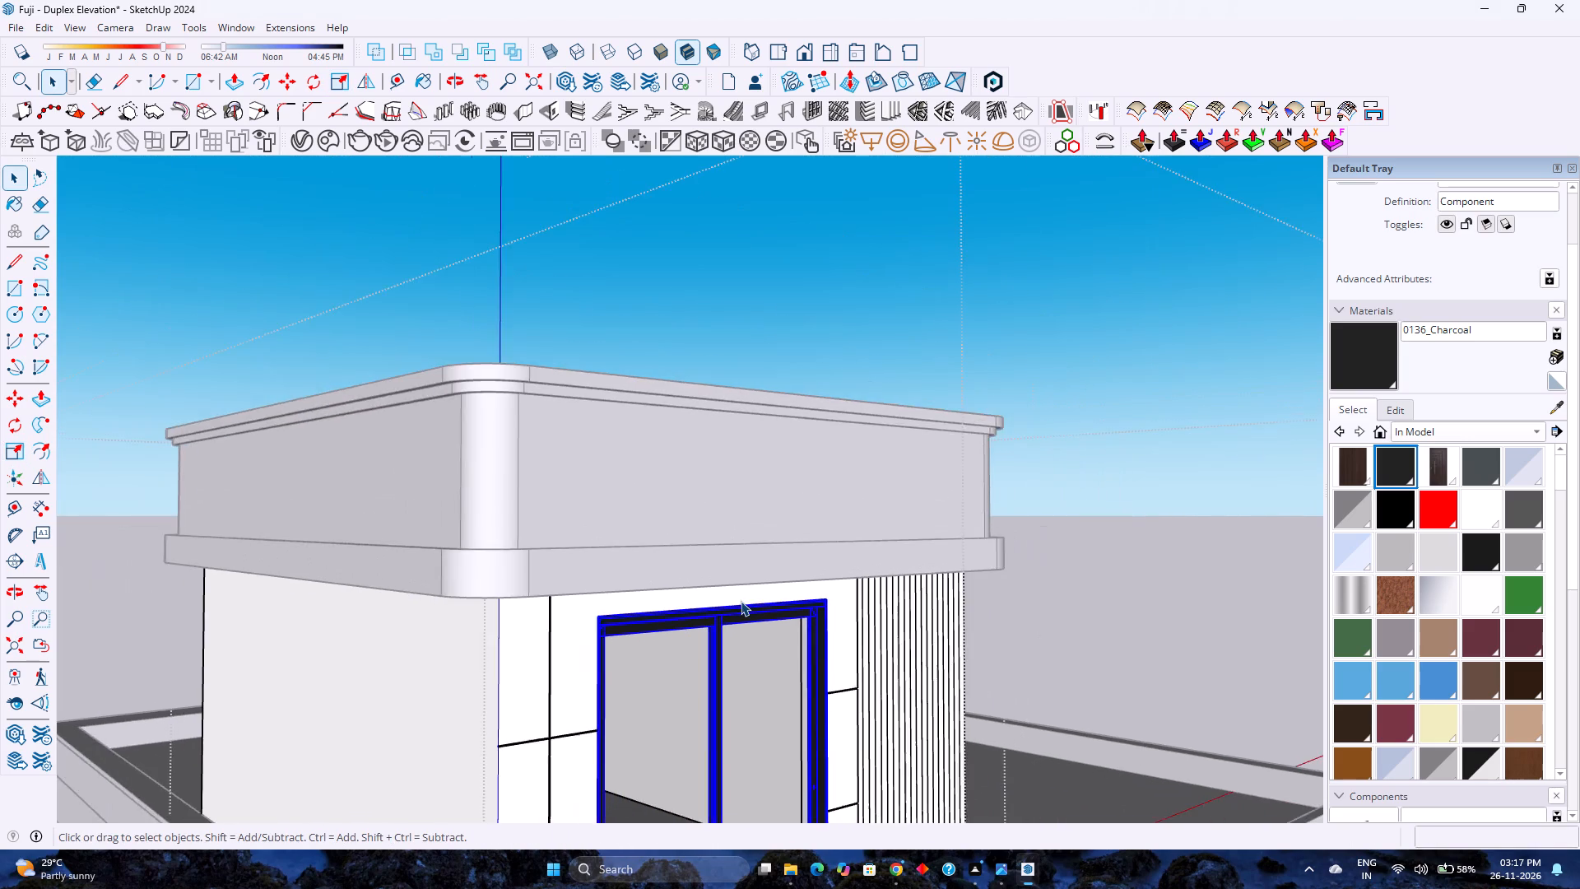
{"action": "scroll", "coordinate": [741, 601], "scroll_direction": "down", "scroll_amount": 8}
{"action": "middle_click_drag", "start_coordinate": [743, 601], "coordinate": [390, 703]}
{"action": "scroll", "coordinate": [390, 702], "scroll_direction": "down", "scroll_amount": 1}
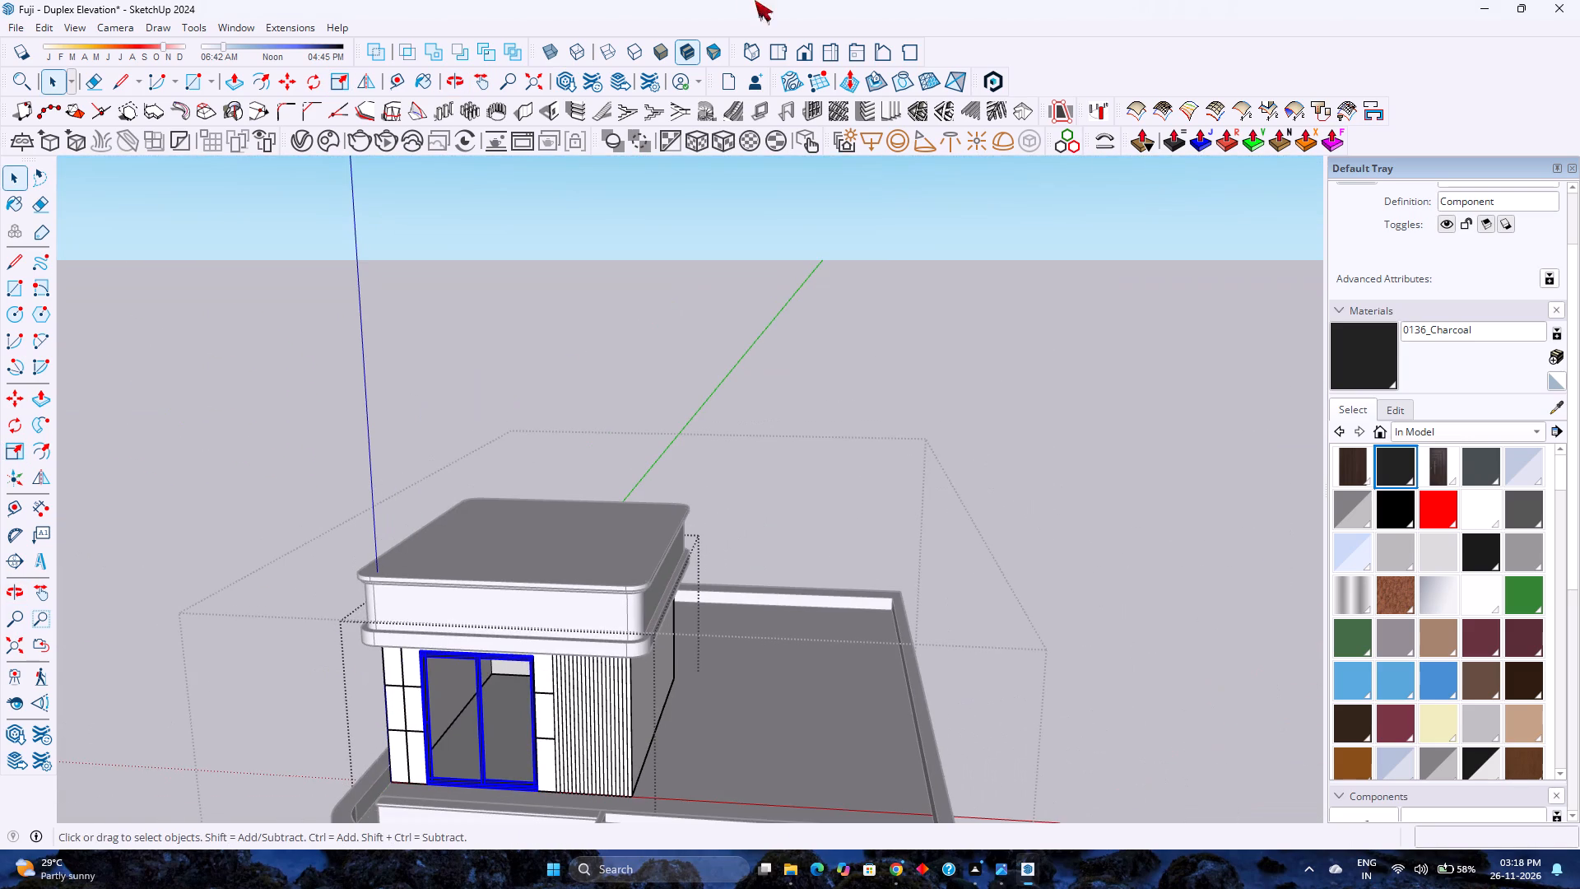
{"action": "left_click", "coordinate": [295, 88]}
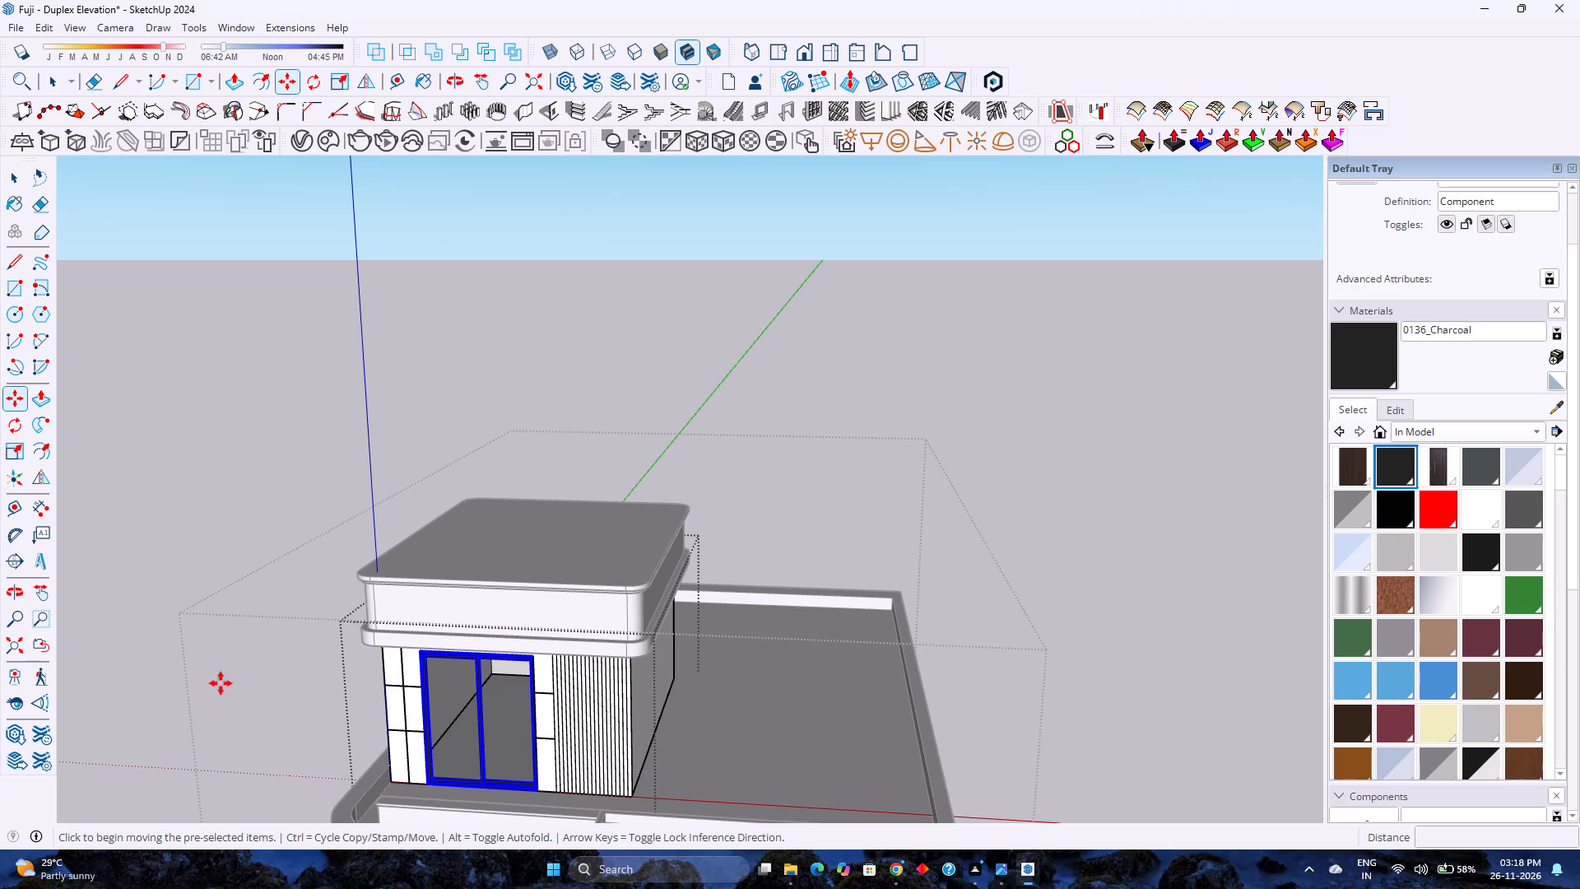
{"action": "middle_click_drag", "start_coordinate": [560, 780], "coordinate": [344, 714]}
{"action": "middle_click", "coordinate": [344, 714]}
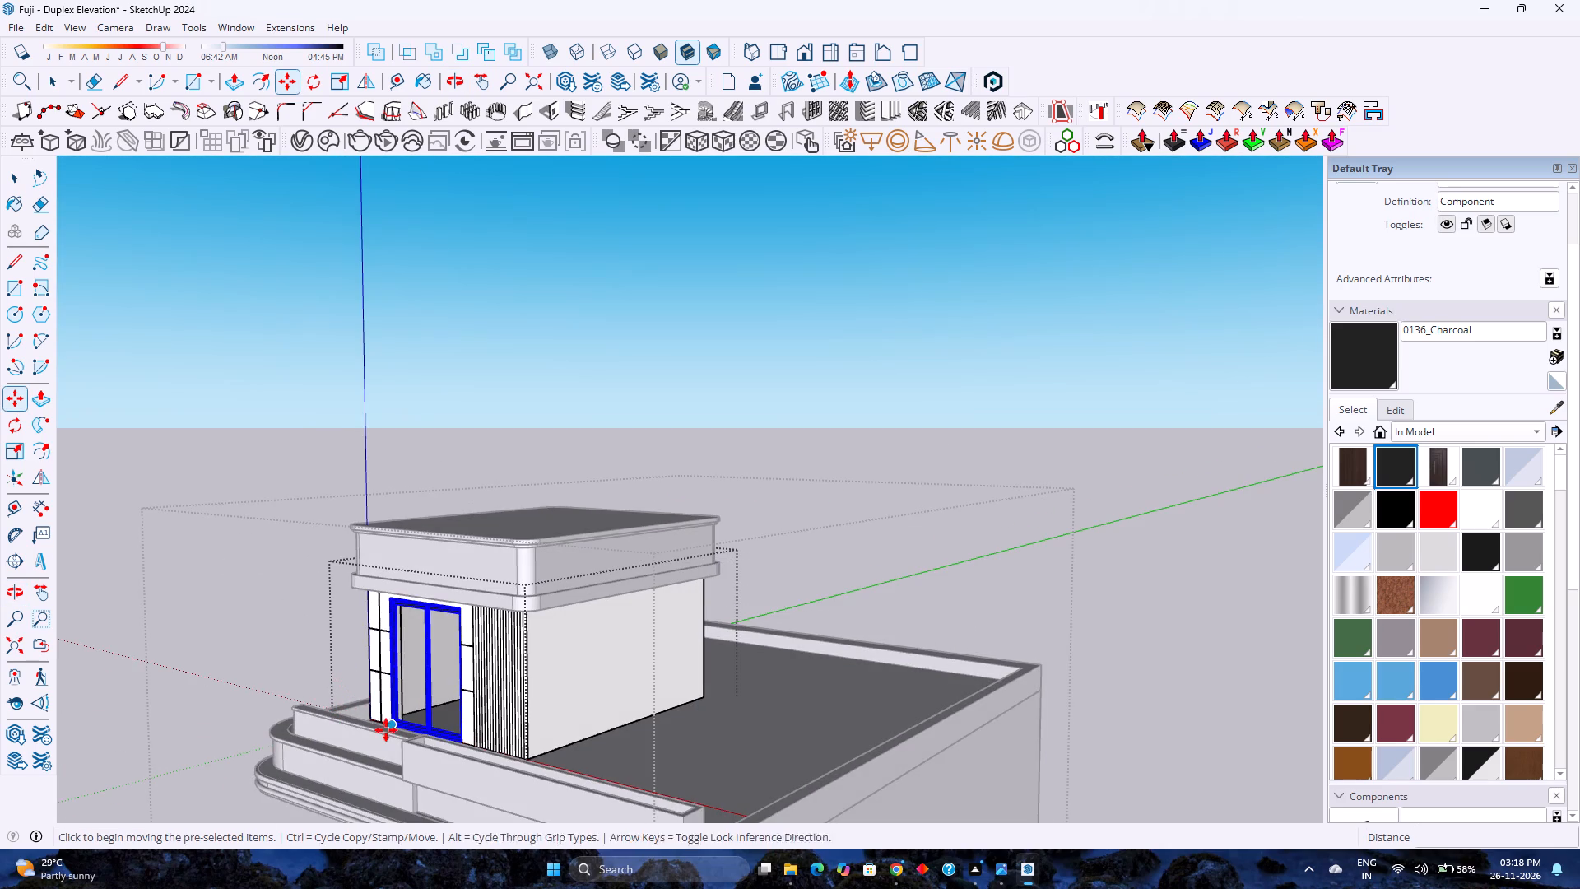
{"action": "scroll", "coordinate": [386, 730], "scroll_direction": "up", "scroll_amount": 7}
{"action": "scroll", "coordinate": [387, 730], "scroll_direction": "down", "scroll_amount": 3}
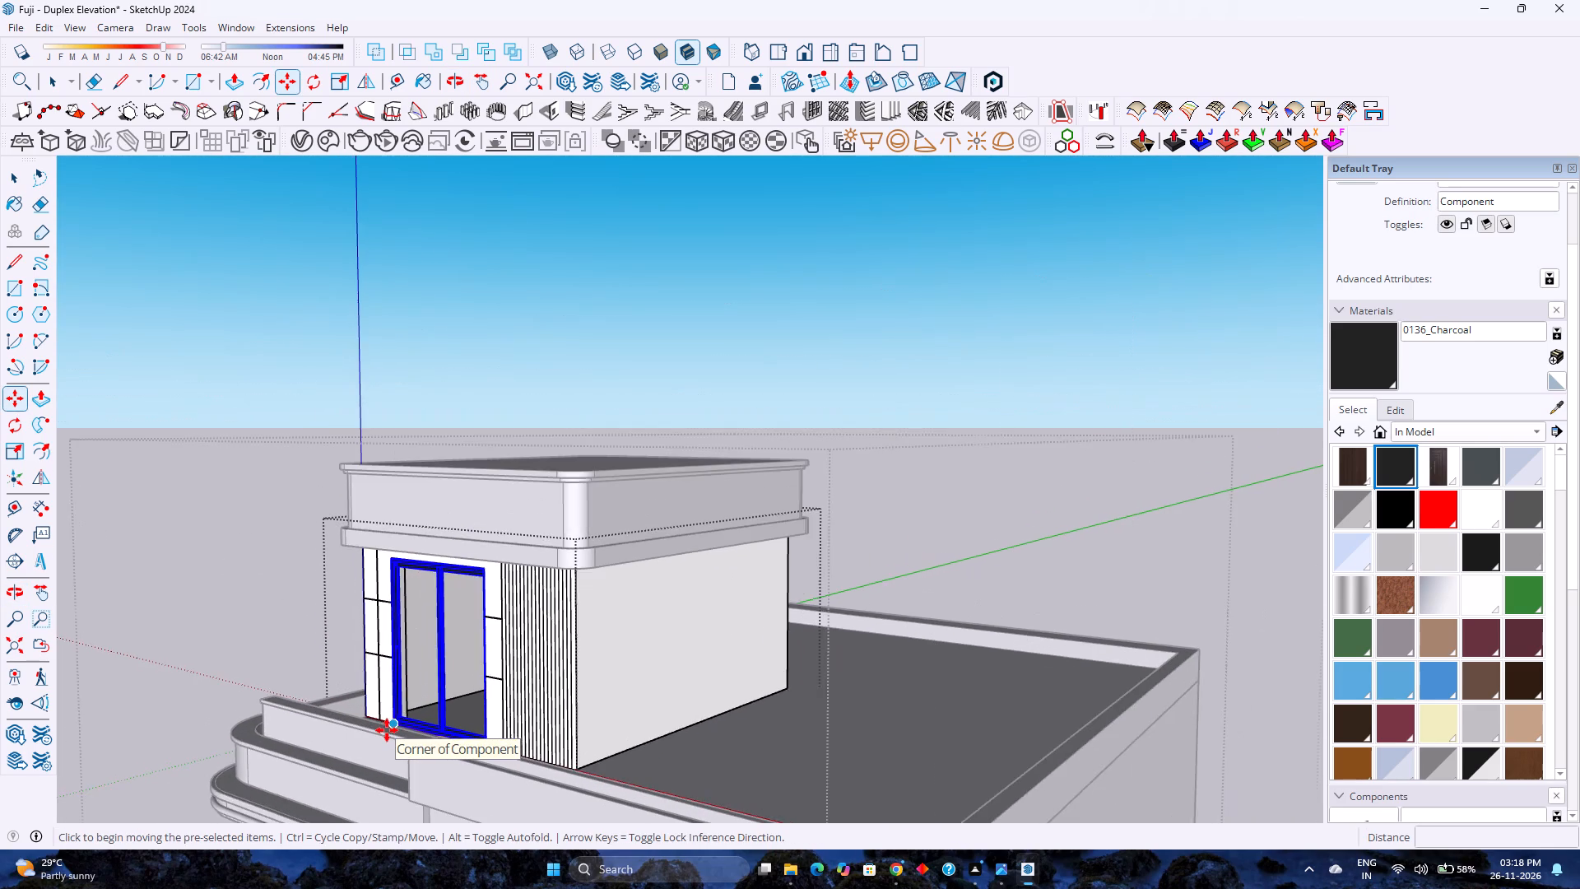
{"action": "scroll", "coordinate": [387, 730], "scroll_direction": "up", "scroll_amount": 8}
{"action": "middle_click_drag", "start_coordinate": [423, 729], "coordinate": [282, 821]}
{"action": "scroll", "coordinate": [370, 673], "scroll_direction": "up", "scroll_amount": 6}
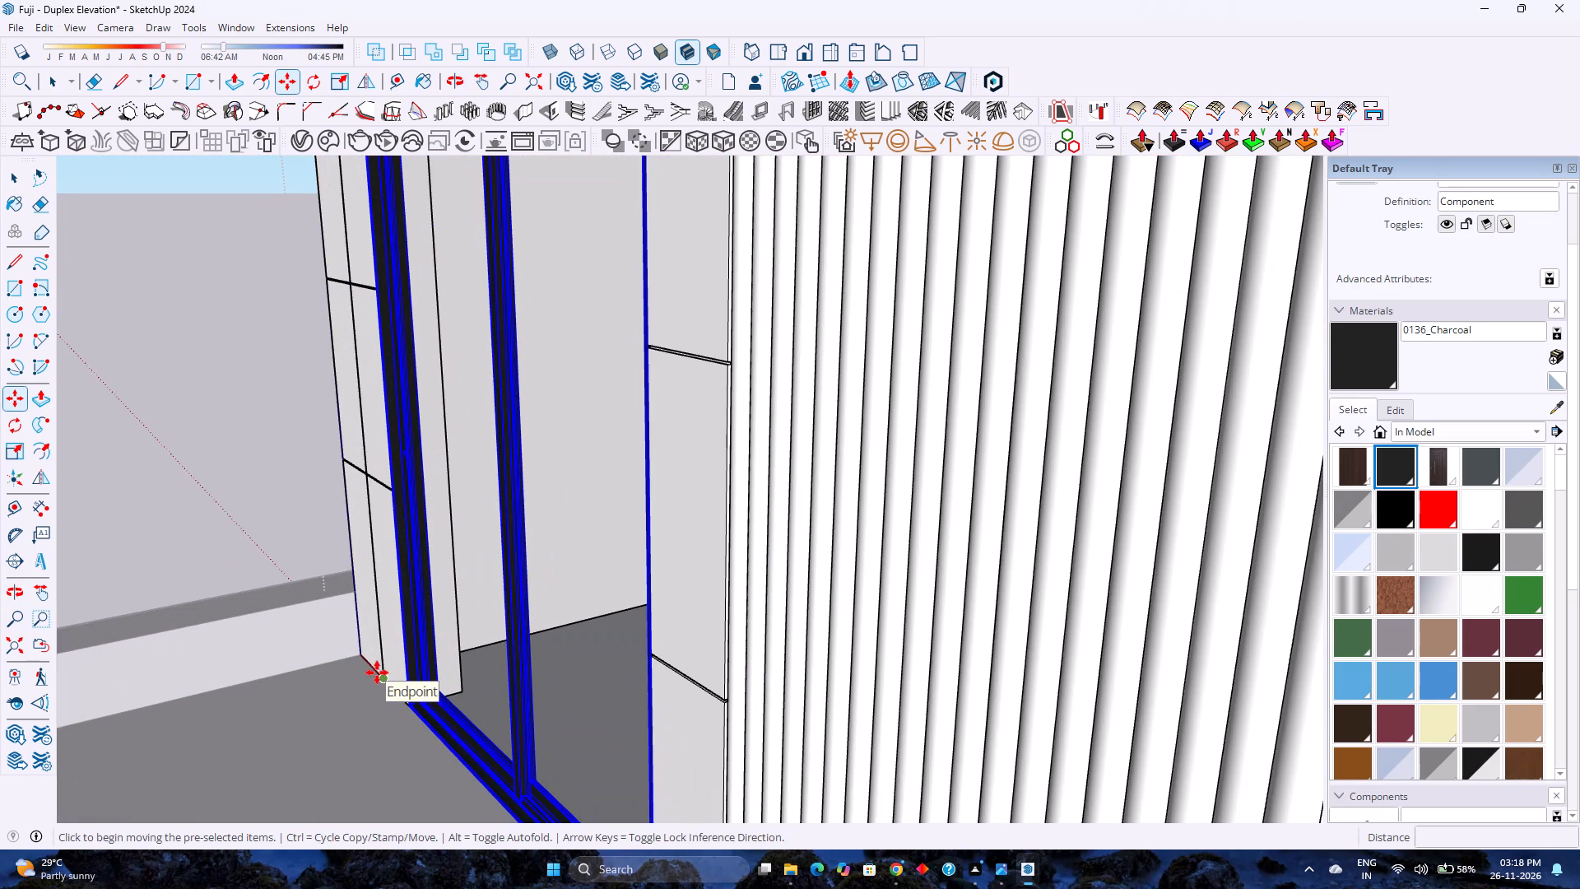
{"action": "scroll", "coordinate": [381, 682], "scroll_direction": "up", "scroll_amount": 11}
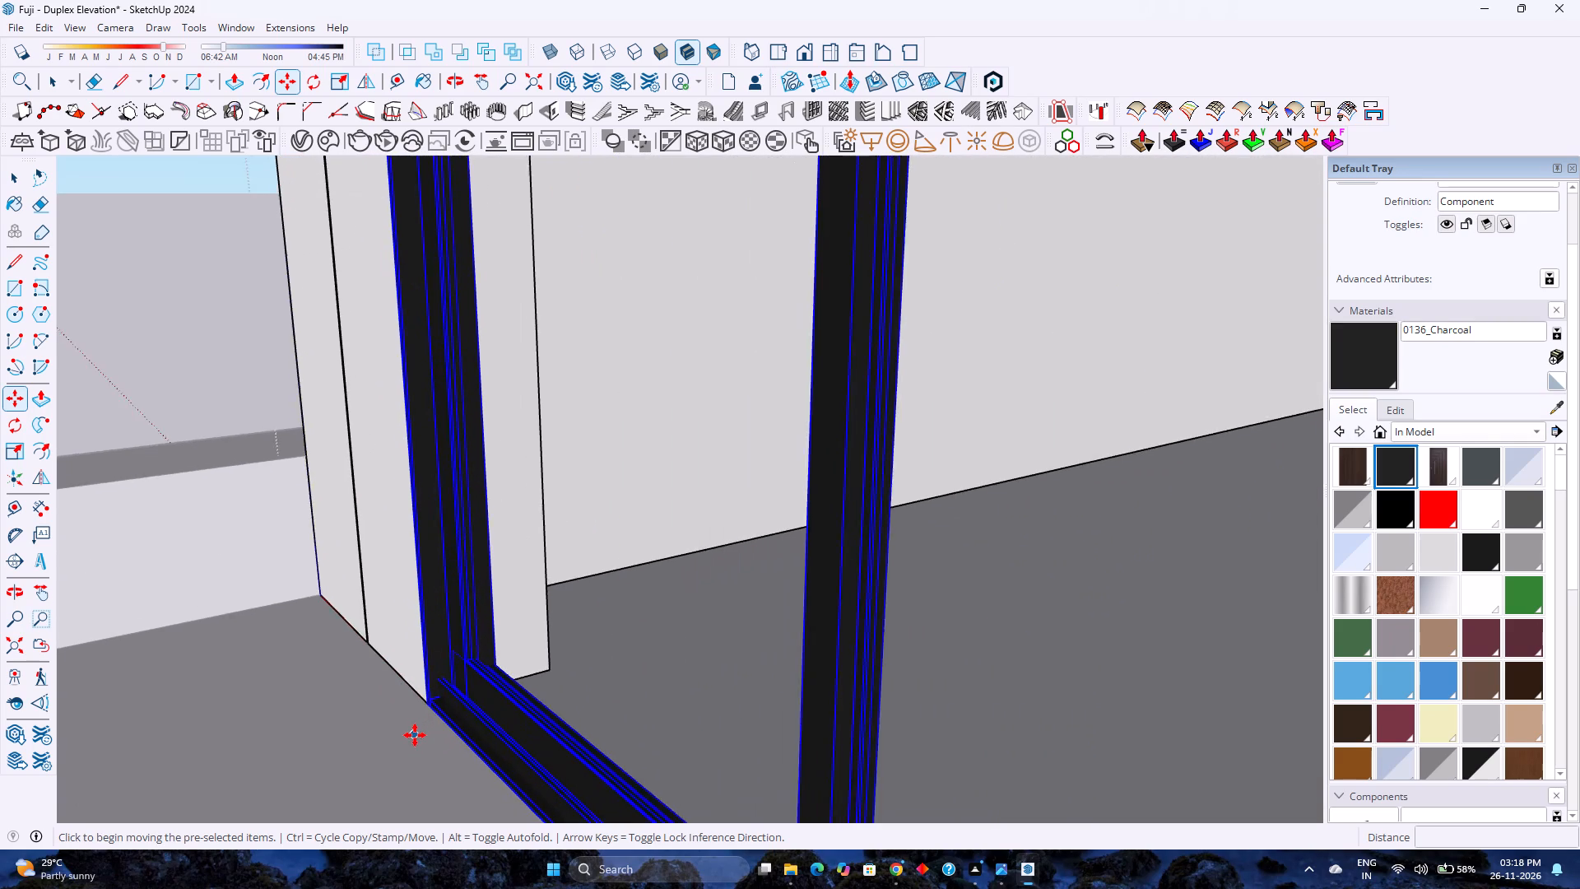
{"action": "scroll", "coordinate": [415, 735], "scroll_direction": "up", "scroll_amount": 6}
{"action": "left_click", "coordinate": [434, 677]}
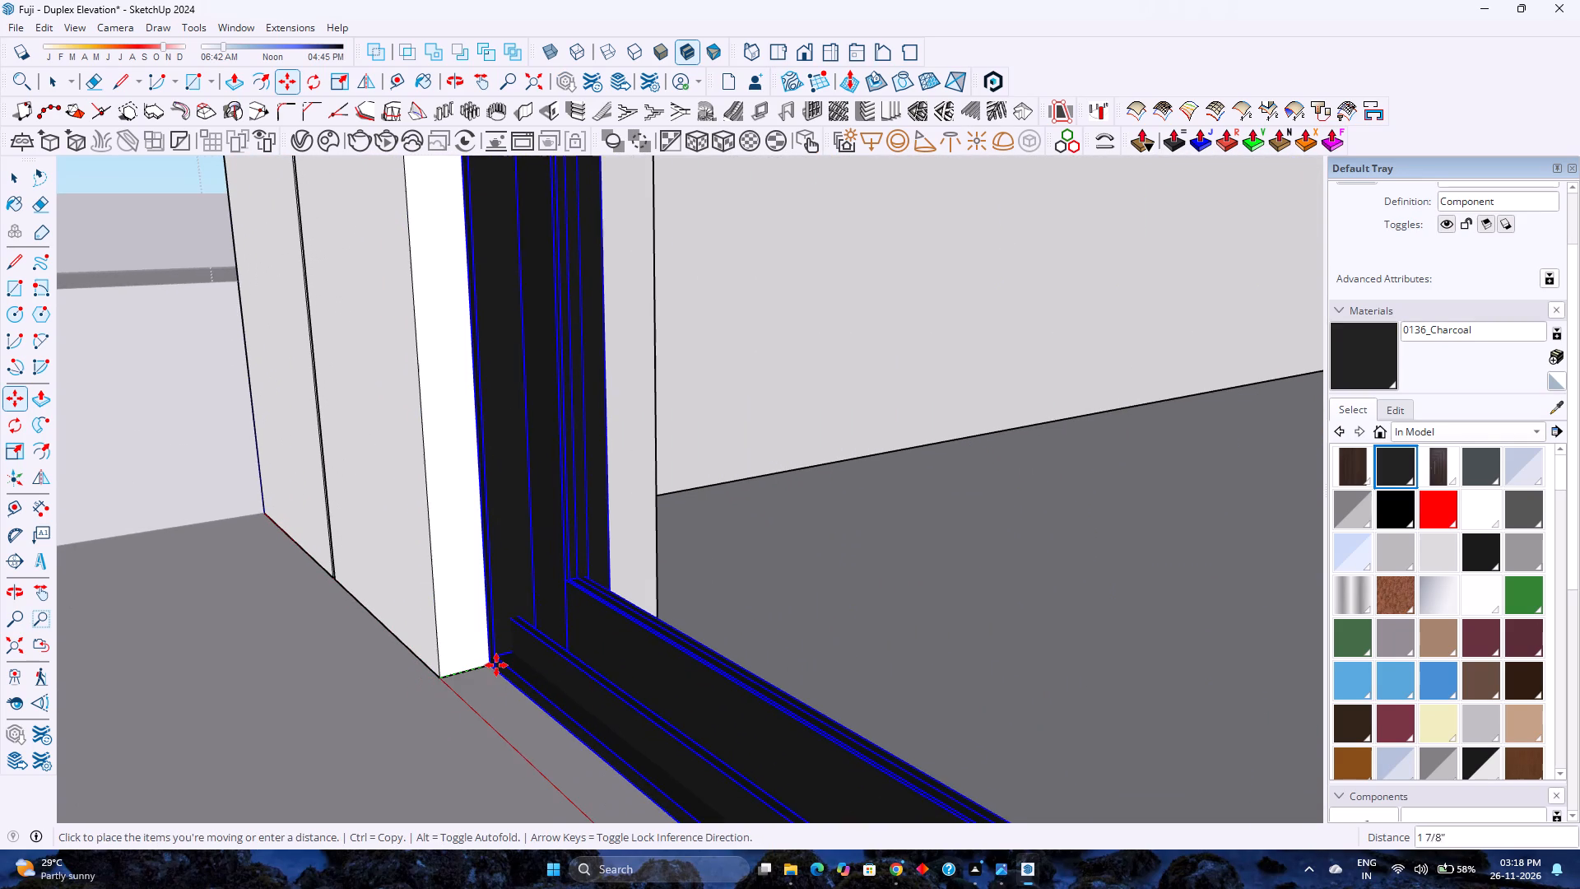
{"action": "key", "text": "2"}
{"action": "key", "text": "Return"}
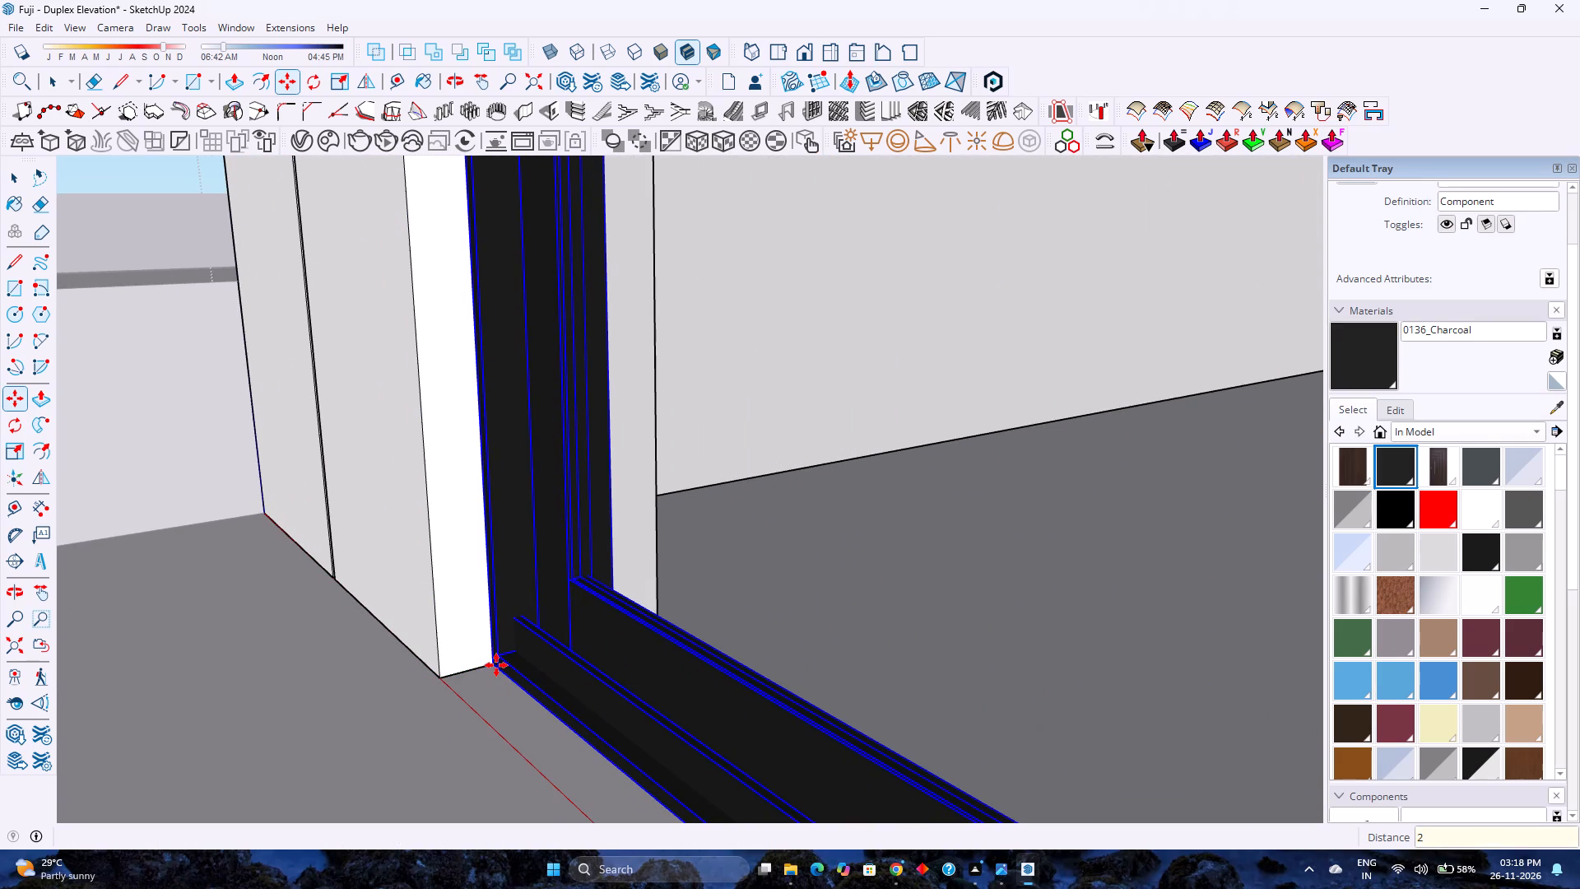
{"action": "scroll", "coordinate": [518, 659], "scroll_direction": "down", "scroll_amount": 5}
{"action": "key", "text": "space"}
Examine the recessed sliding door's fit in the rooftop room, up close and from outside the group against the roof terrace.
{"action": "scroll", "coordinate": [518, 656], "scroll_direction": "down", "scroll_amount": 7}
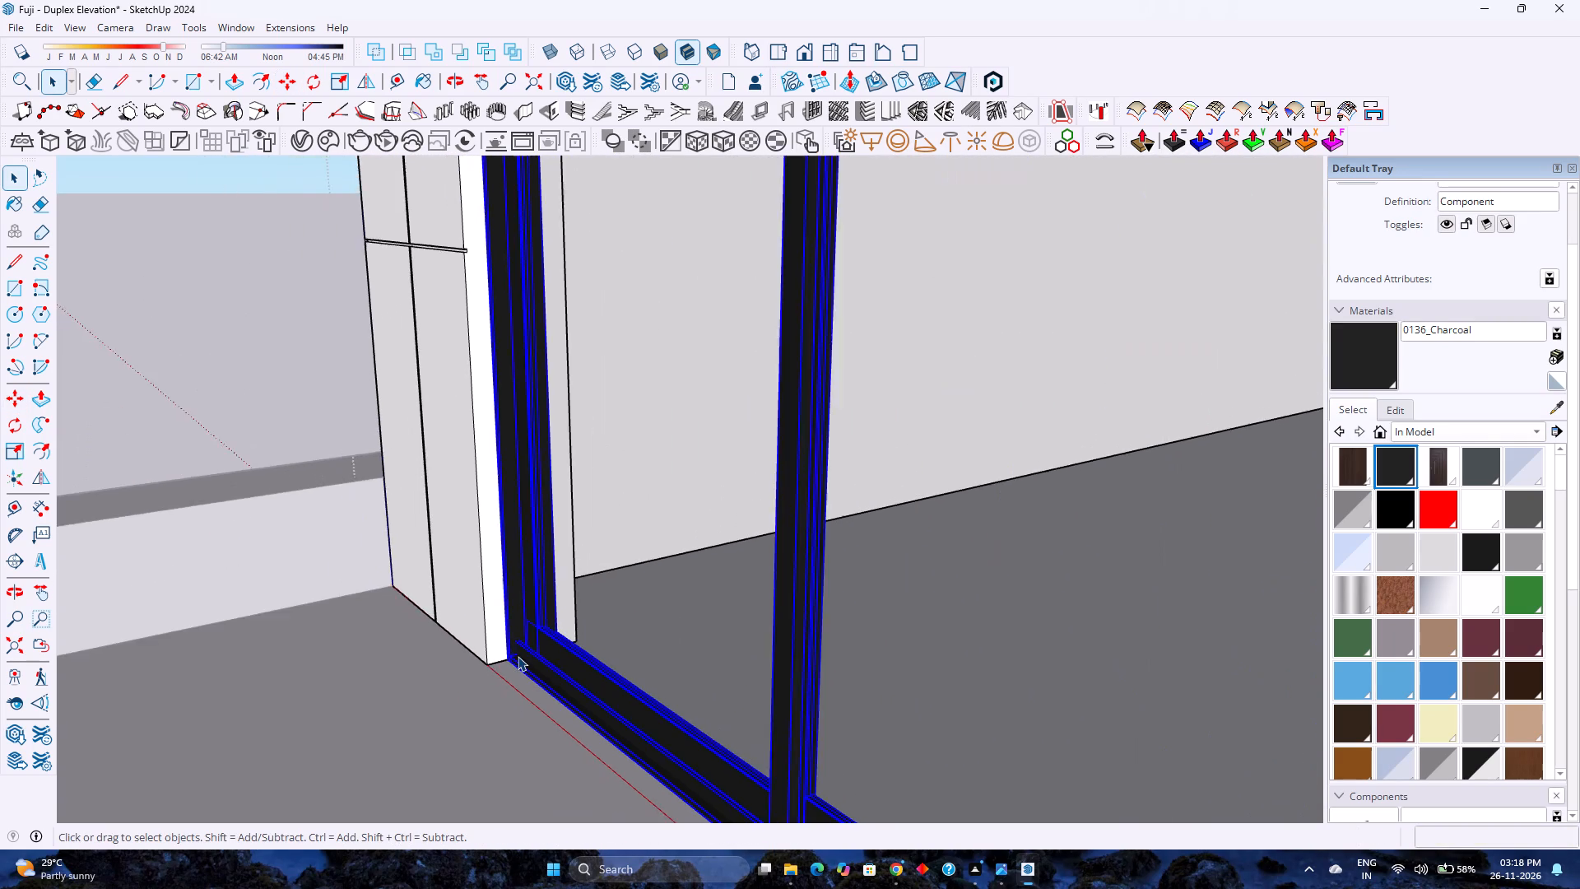
{"action": "scroll", "coordinate": [518, 656], "scroll_direction": "down", "scroll_amount": 8}
{"action": "scroll", "coordinate": [518, 656], "scroll_direction": "up", "scroll_amount": 3}
{"action": "scroll", "coordinate": [518, 656], "scroll_direction": "down", "scroll_amount": 3}
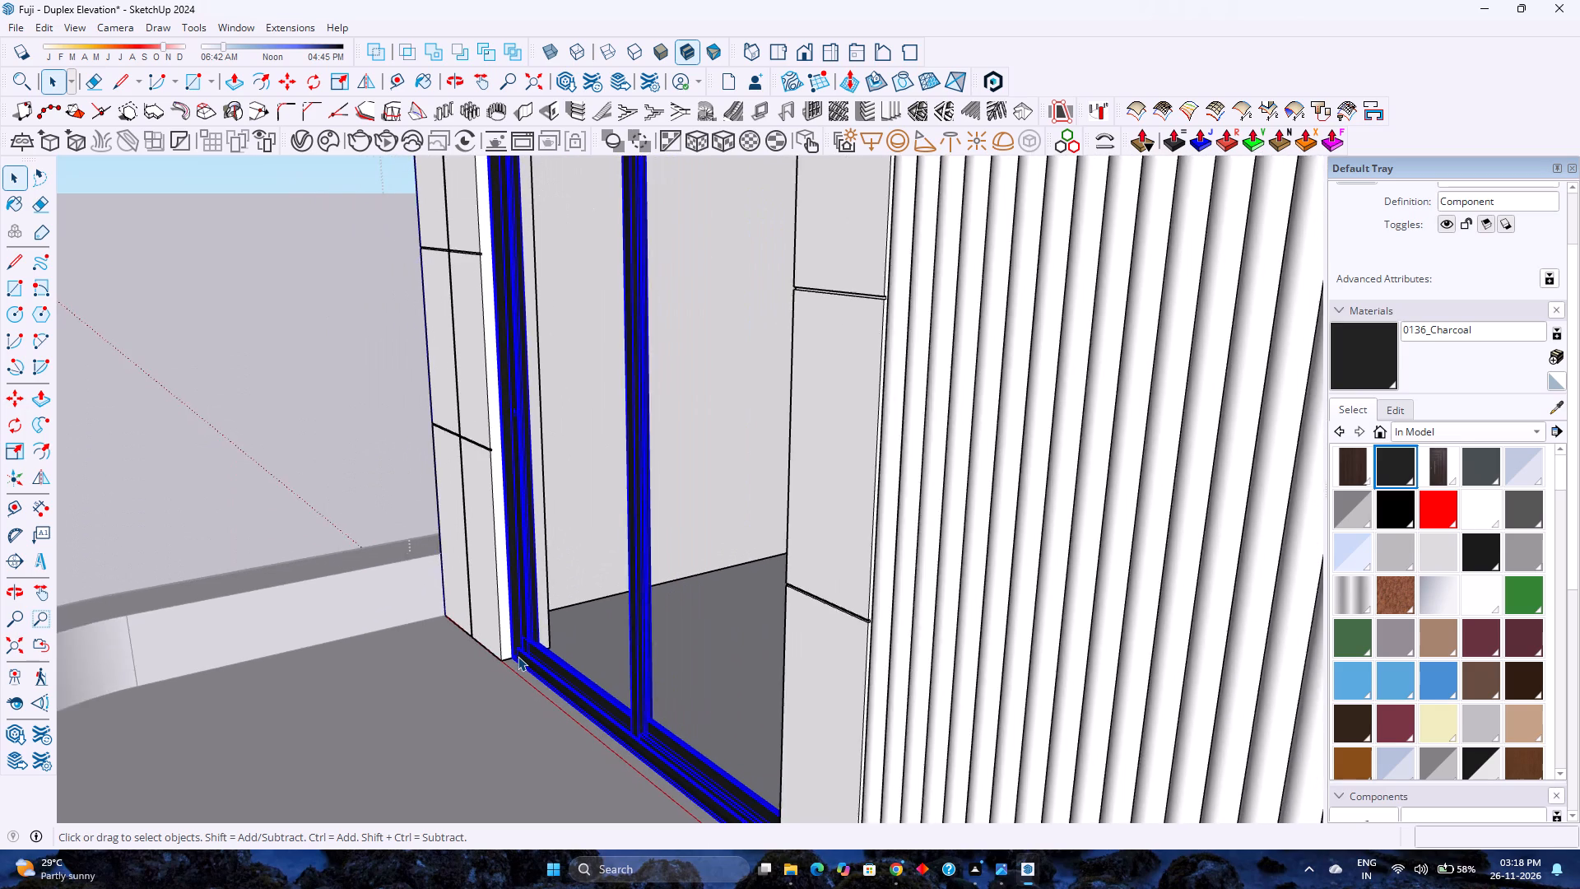
{"action": "scroll", "coordinate": [518, 656], "scroll_direction": "up", "scroll_amount": 4}
{"action": "scroll", "coordinate": [518, 656], "scroll_direction": "down", "scroll_amount": 4}
{"action": "scroll", "coordinate": [518, 656], "scroll_direction": "up", "scroll_amount": 4}
{"action": "scroll", "coordinate": [518, 656], "scroll_direction": "down", "scroll_amount": 3}
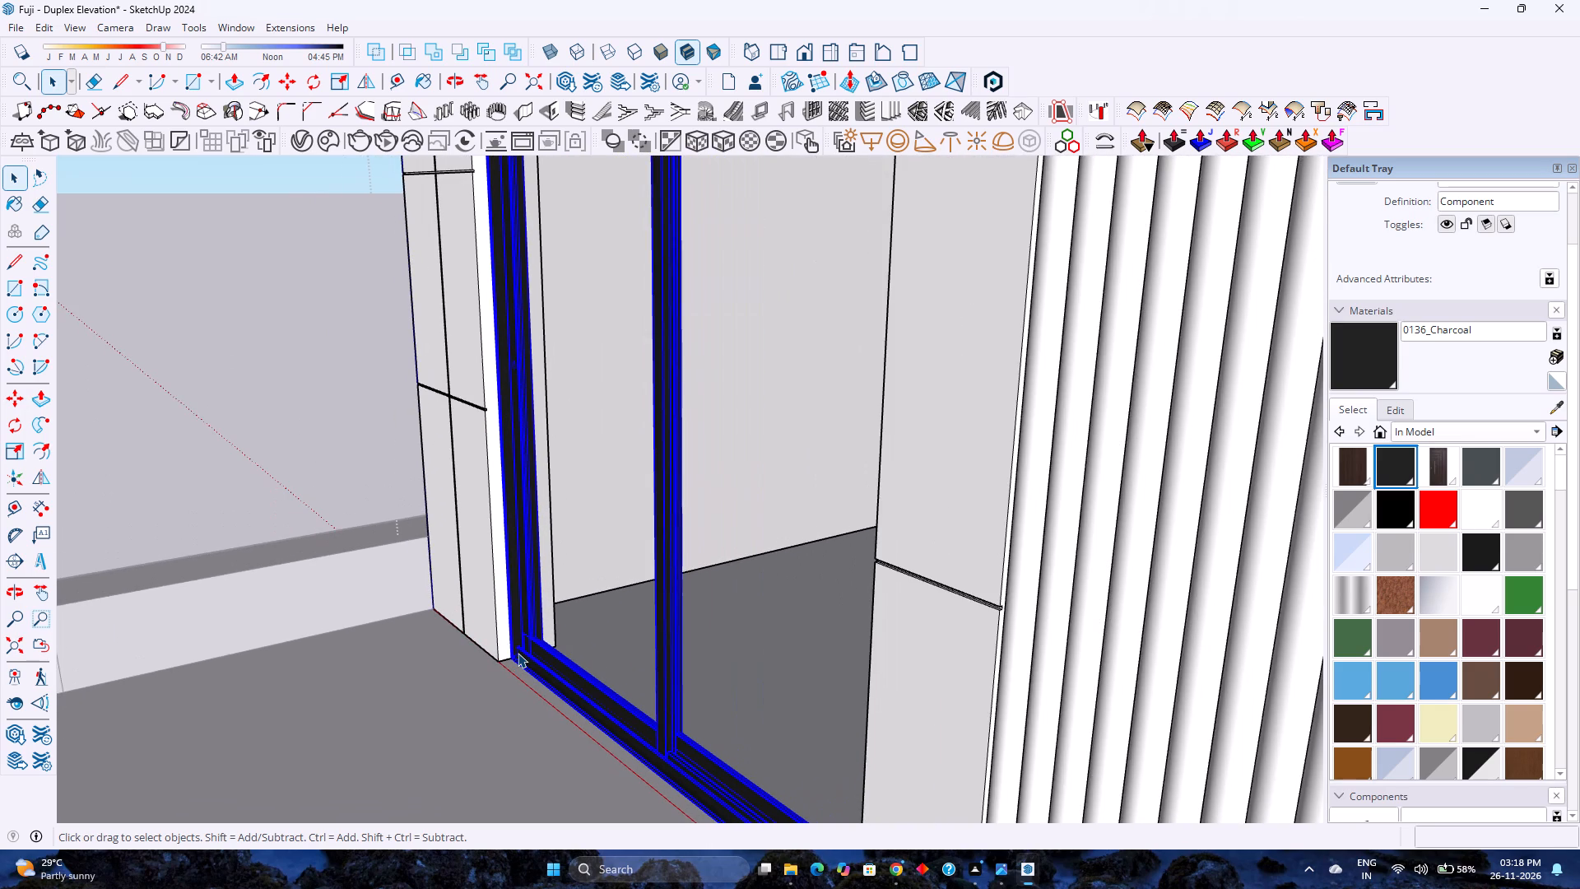
{"action": "scroll", "coordinate": [517, 650], "scroll_direction": "up", "scroll_amount": 3}
{"action": "scroll", "coordinate": [517, 650], "scroll_direction": "down", "scroll_amount": 3}
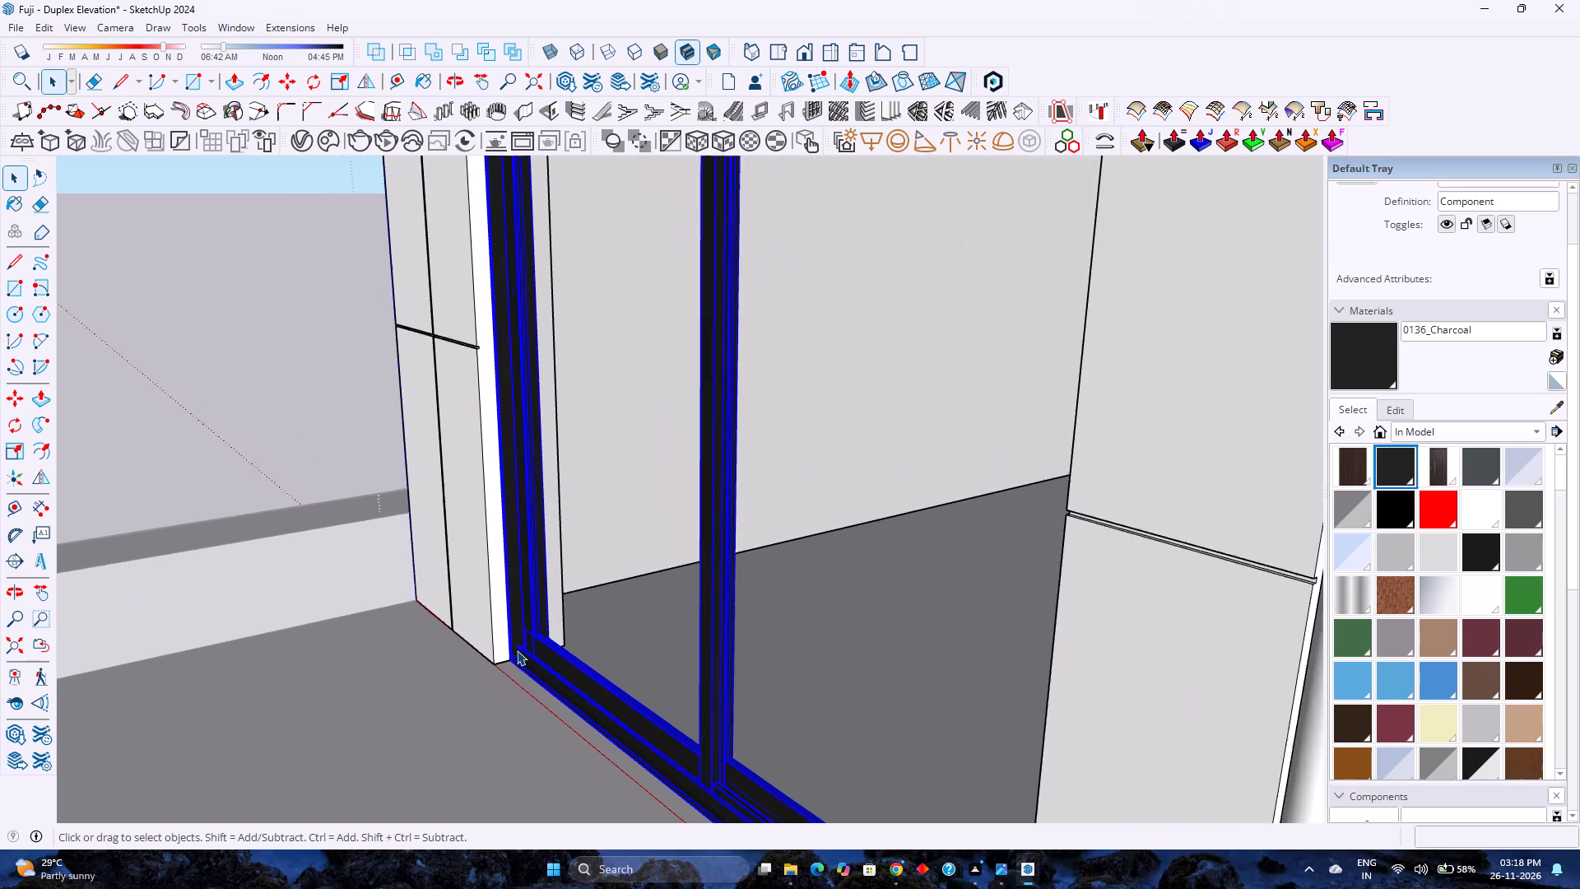
{"action": "scroll", "coordinate": [517, 650], "scroll_direction": "down", "scroll_amount": 11}
{"action": "scroll", "coordinate": [517, 650], "scroll_direction": "up", "scroll_amount": 3}
{"action": "scroll", "coordinate": [517, 650], "scroll_direction": "down", "scroll_amount": 3}
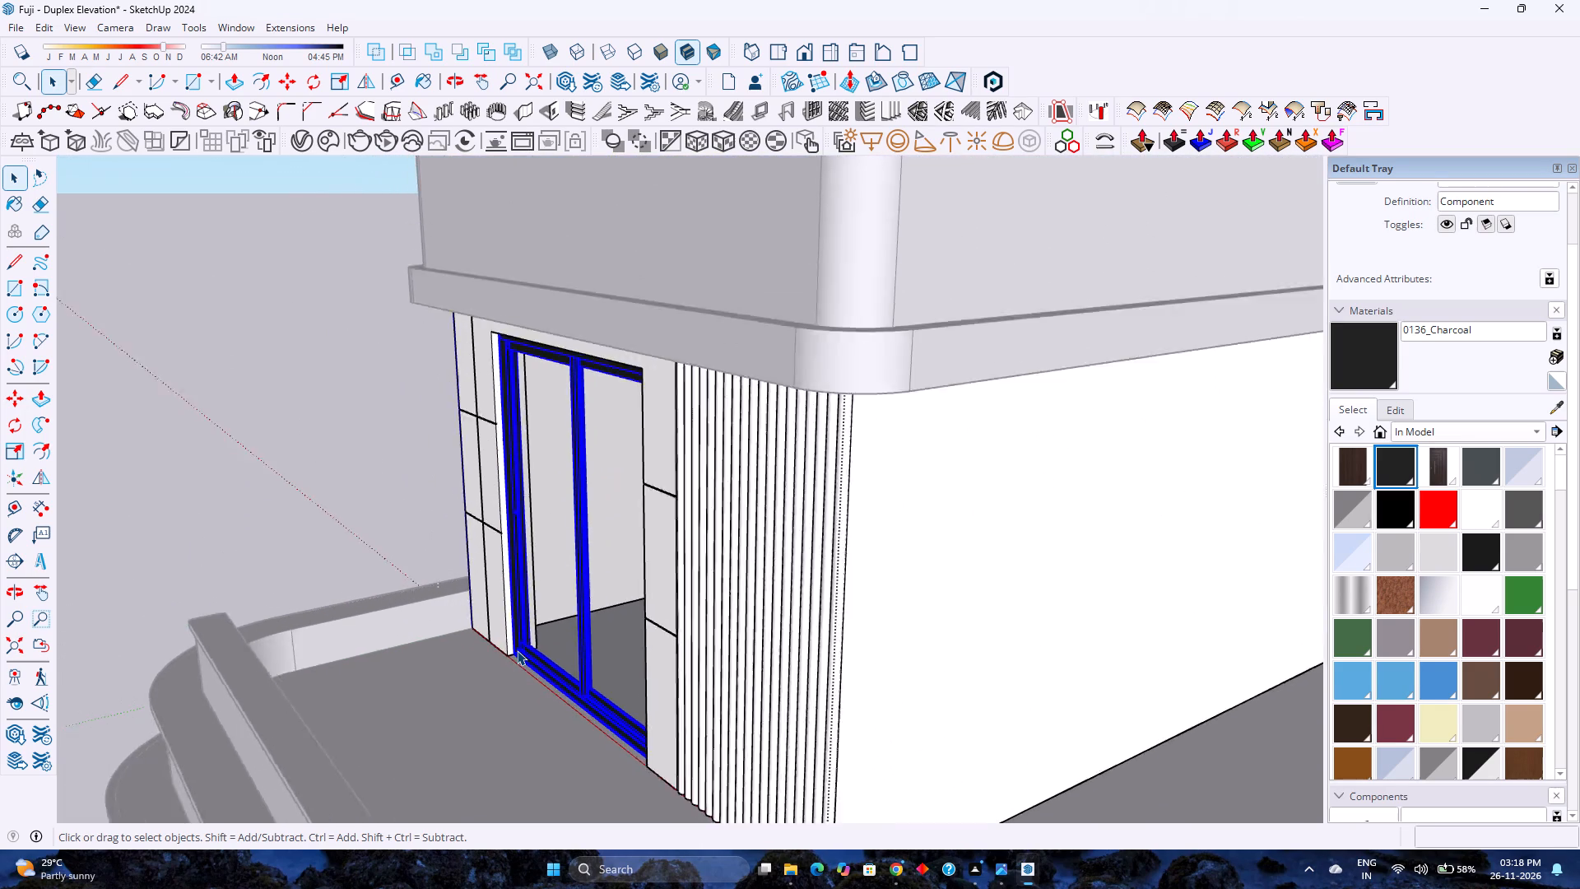
{"action": "scroll", "coordinate": [517, 650], "scroll_direction": "up", "scroll_amount": 4}
{"action": "scroll", "coordinate": [517, 650], "scroll_direction": "down", "scroll_amount": 4}
{"action": "scroll", "coordinate": [517, 650], "scroll_direction": "up", "scroll_amount": 2}
{"action": "scroll", "coordinate": [517, 650], "scroll_direction": "down", "scroll_amount": 3}
{"action": "scroll", "coordinate": [517, 650], "scroll_direction": "up", "scroll_amount": 3}
{"action": "scroll", "coordinate": [517, 650], "scroll_direction": "down", "scroll_amount": 1}
{"action": "scroll", "coordinate": [517, 650], "scroll_direction": "up", "scroll_amount": 1}
{"action": "scroll", "coordinate": [517, 650], "scroll_direction": "down", "scroll_amount": 2}
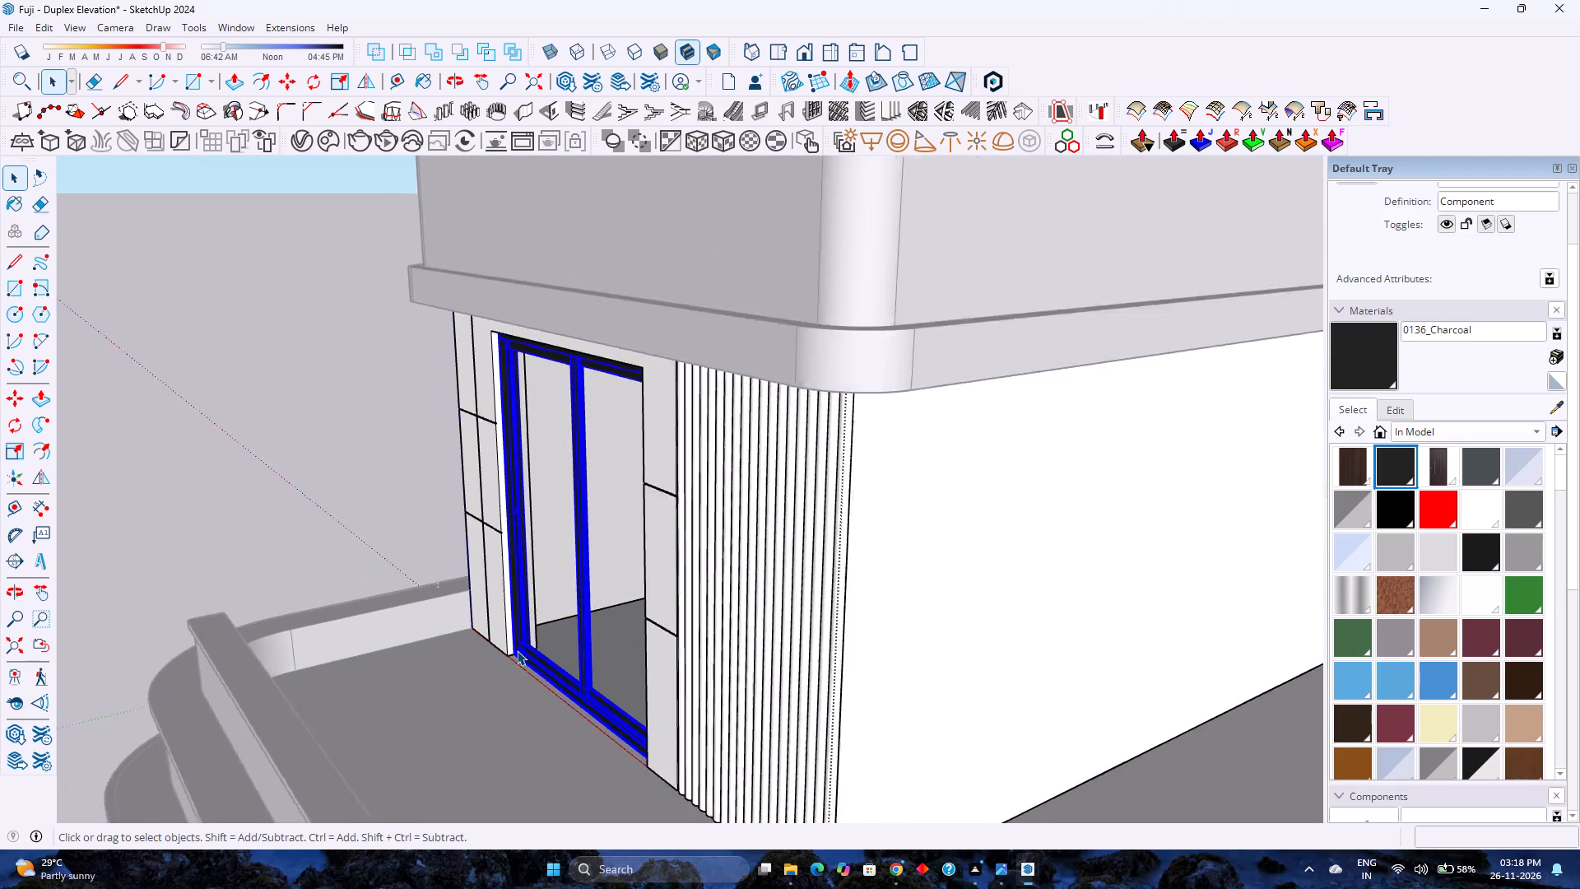
{"action": "scroll", "coordinate": [517, 650], "scroll_direction": "down", "scroll_amount": 1}
{"action": "scroll", "coordinate": [517, 650], "scroll_direction": "up", "scroll_amount": 3}
{"action": "scroll", "coordinate": [517, 650], "scroll_direction": "down", "scroll_amount": 11}
{"action": "middle_click_drag", "start_coordinate": [489, 651], "coordinate": [588, 640]}
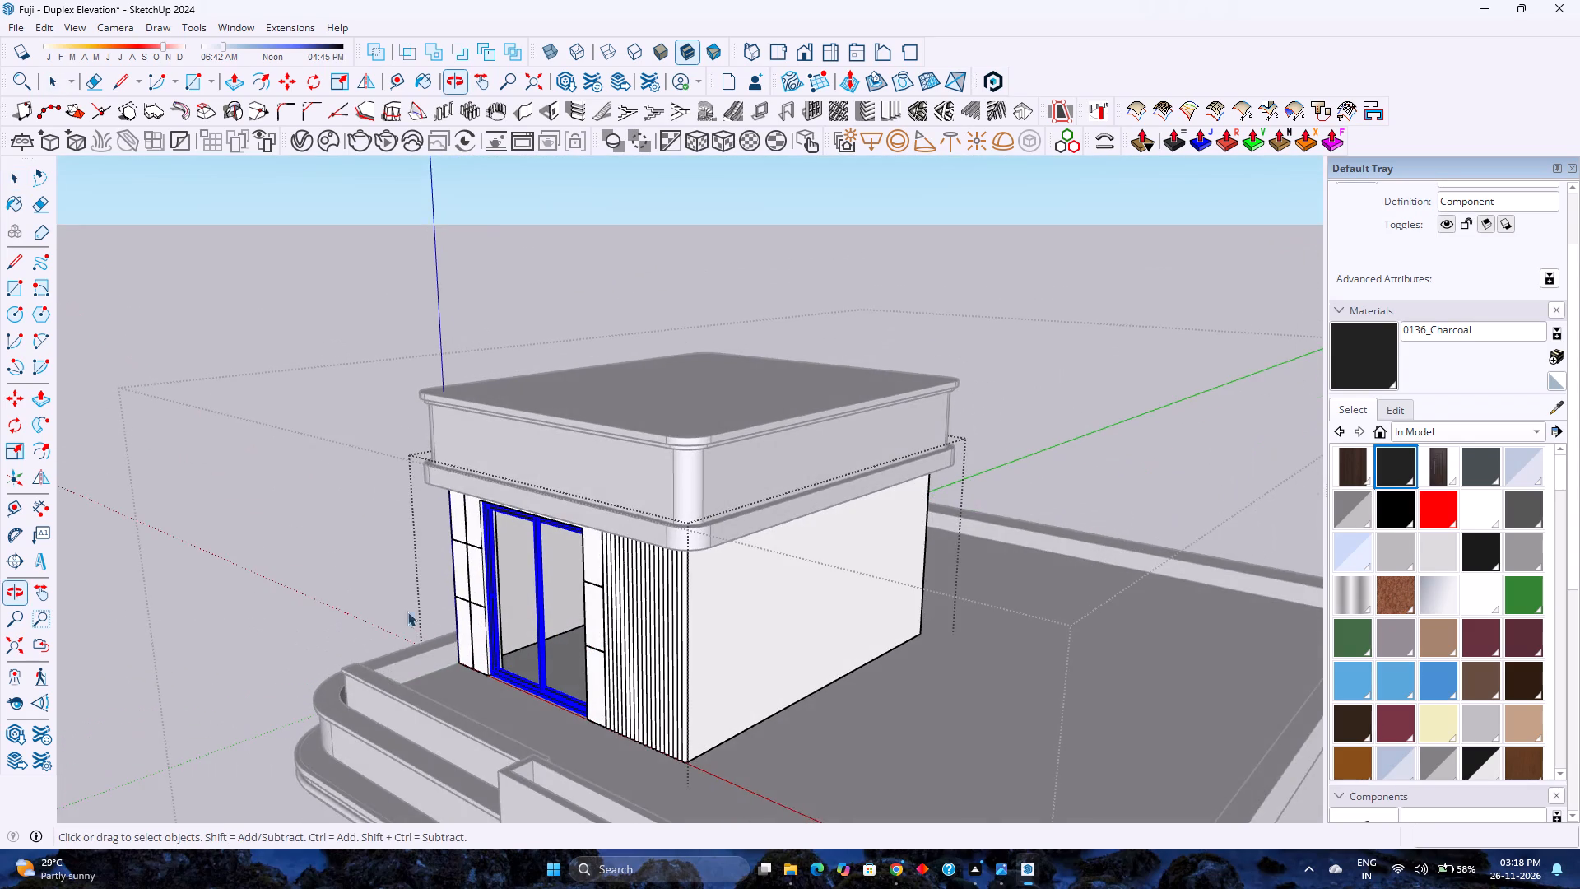
{"action": "left_click", "coordinate": [267, 594]}
{"action": "scroll", "coordinate": [267, 594], "scroll_direction": "down", "scroll_amount": 2}
{"action": "middle_click_drag", "start_coordinate": [267, 594], "coordinate": [359, 587]}
{"action": "middle_click", "coordinate": [359, 587]}
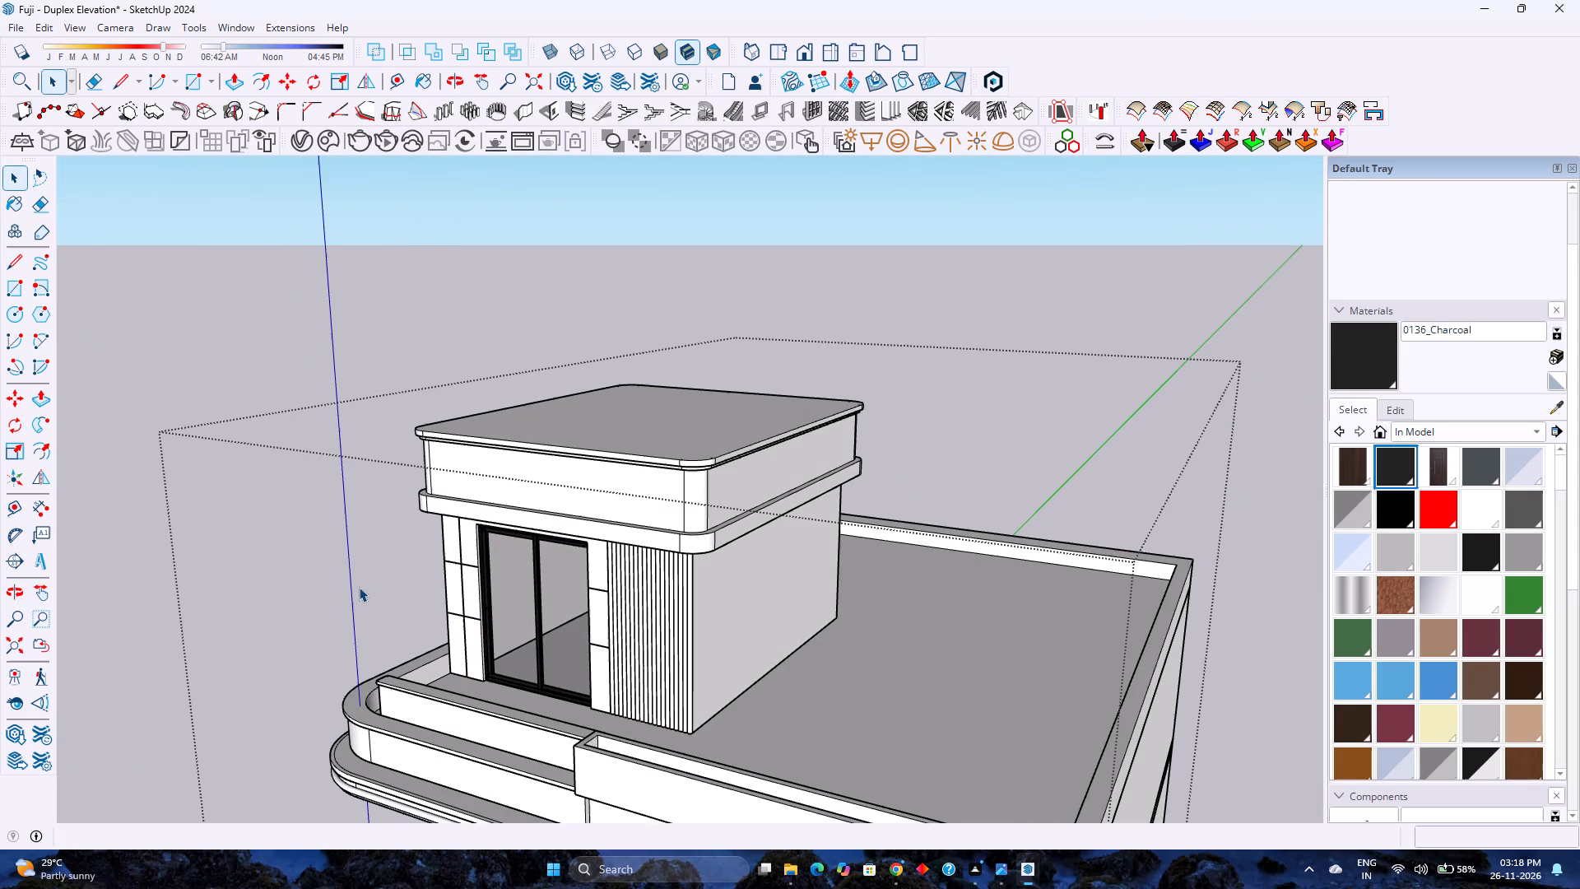
{"action": "scroll", "coordinate": [359, 587], "scroll_direction": "up", "scroll_amount": 3}
{"action": "scroll", "coordinate": [359, 587], "scroll_direction": "down", "scroll_amount": 3}
{"action": "scroll", "coordinate": [359, 587], "scroll_direction": "up", "scroll_amount": 3}
{"action": "scroll", "coordinate": [359, 587], "scroll_direction": "down", "scroll_amount": 3}
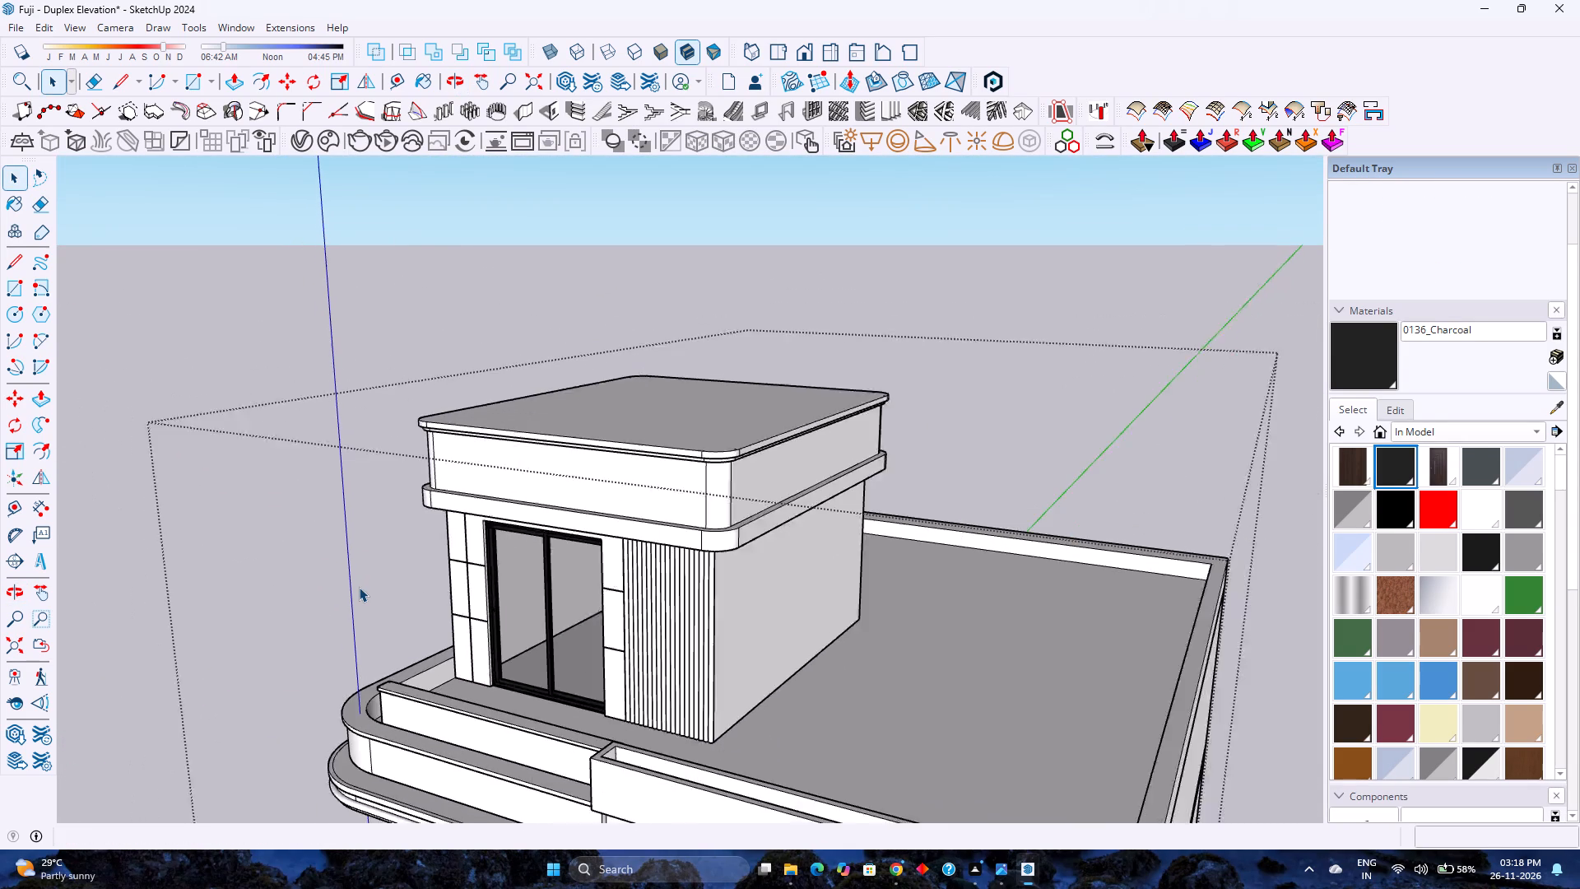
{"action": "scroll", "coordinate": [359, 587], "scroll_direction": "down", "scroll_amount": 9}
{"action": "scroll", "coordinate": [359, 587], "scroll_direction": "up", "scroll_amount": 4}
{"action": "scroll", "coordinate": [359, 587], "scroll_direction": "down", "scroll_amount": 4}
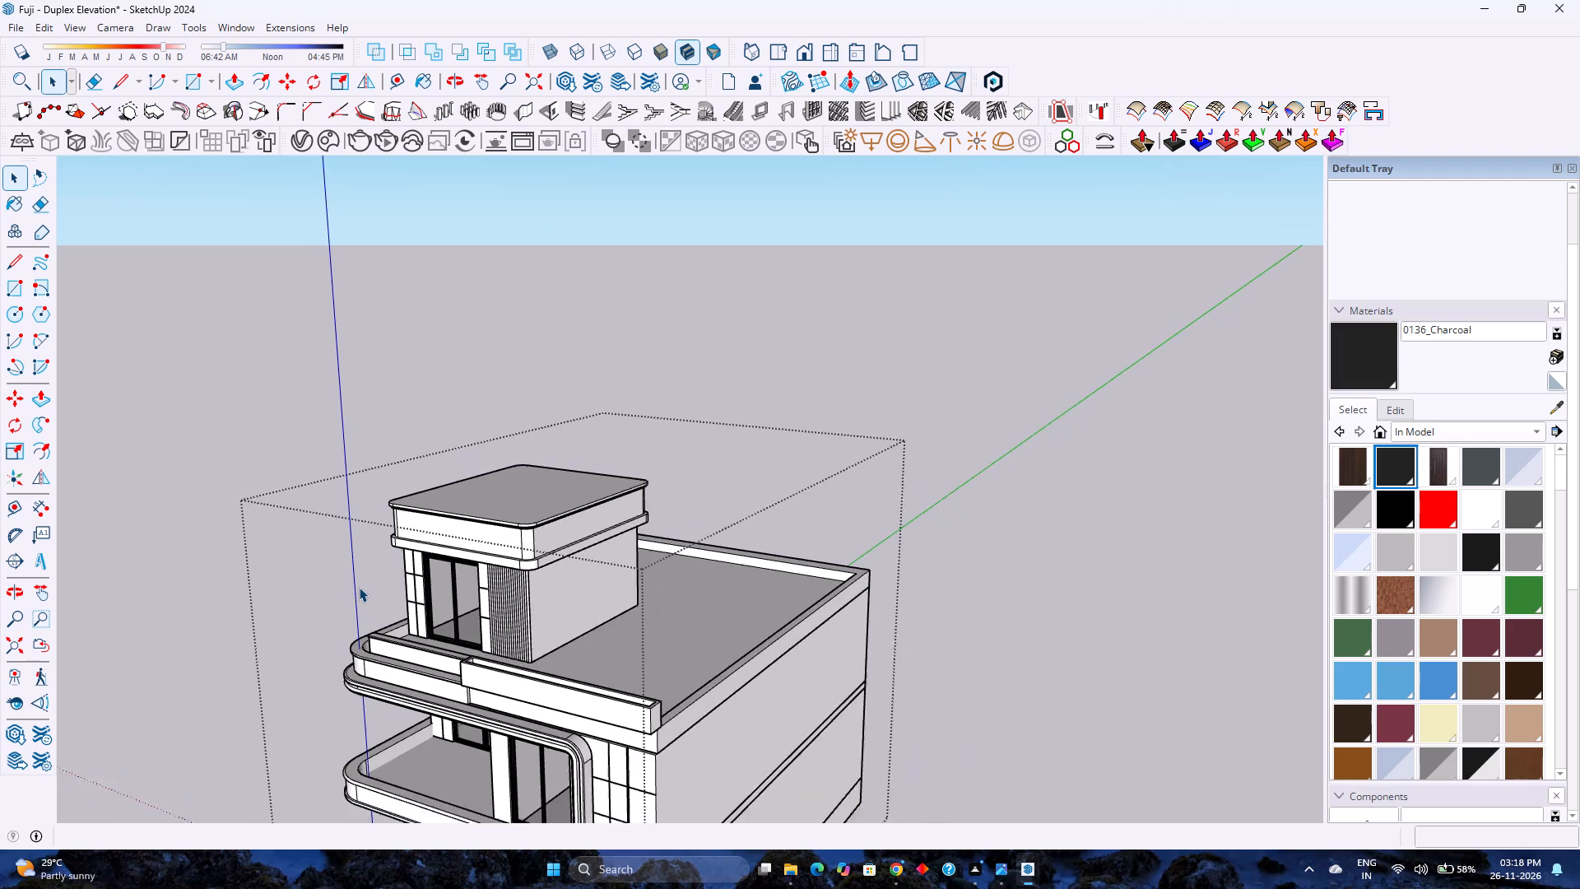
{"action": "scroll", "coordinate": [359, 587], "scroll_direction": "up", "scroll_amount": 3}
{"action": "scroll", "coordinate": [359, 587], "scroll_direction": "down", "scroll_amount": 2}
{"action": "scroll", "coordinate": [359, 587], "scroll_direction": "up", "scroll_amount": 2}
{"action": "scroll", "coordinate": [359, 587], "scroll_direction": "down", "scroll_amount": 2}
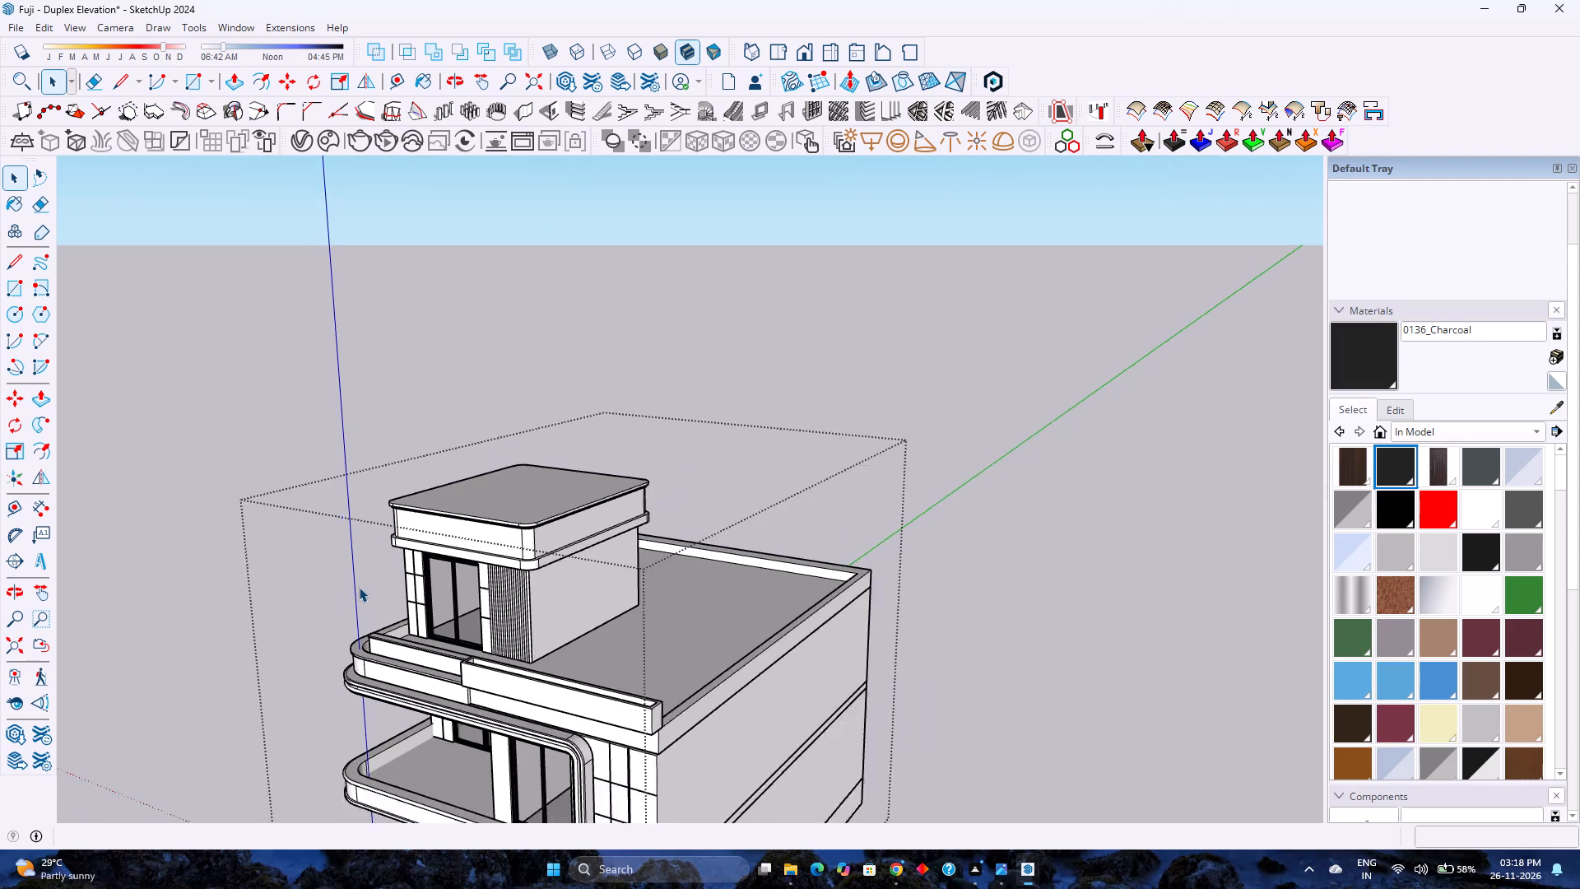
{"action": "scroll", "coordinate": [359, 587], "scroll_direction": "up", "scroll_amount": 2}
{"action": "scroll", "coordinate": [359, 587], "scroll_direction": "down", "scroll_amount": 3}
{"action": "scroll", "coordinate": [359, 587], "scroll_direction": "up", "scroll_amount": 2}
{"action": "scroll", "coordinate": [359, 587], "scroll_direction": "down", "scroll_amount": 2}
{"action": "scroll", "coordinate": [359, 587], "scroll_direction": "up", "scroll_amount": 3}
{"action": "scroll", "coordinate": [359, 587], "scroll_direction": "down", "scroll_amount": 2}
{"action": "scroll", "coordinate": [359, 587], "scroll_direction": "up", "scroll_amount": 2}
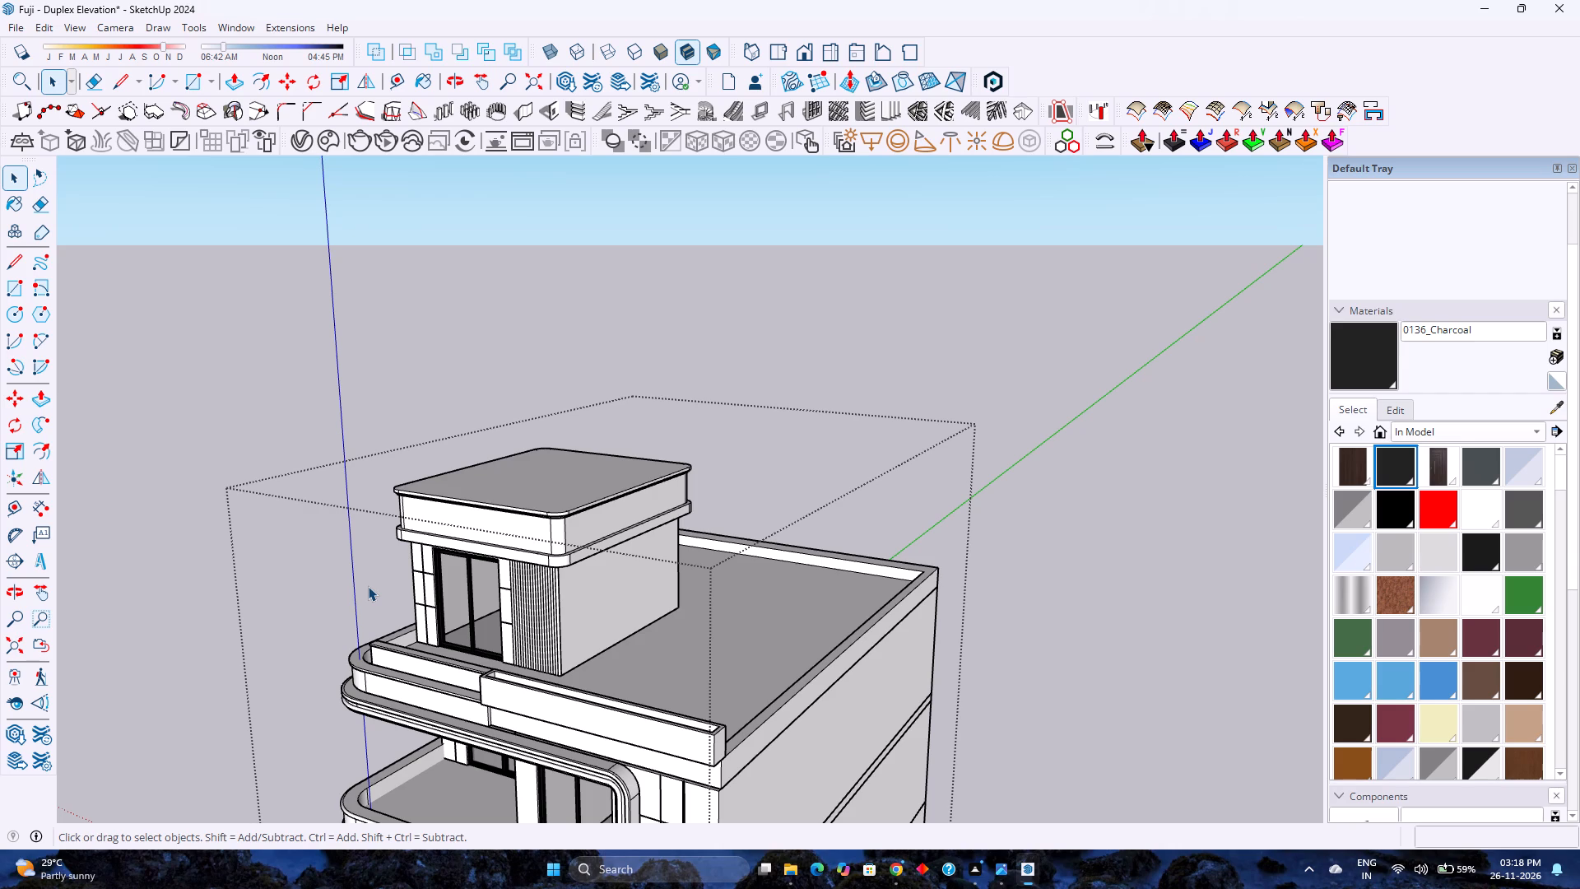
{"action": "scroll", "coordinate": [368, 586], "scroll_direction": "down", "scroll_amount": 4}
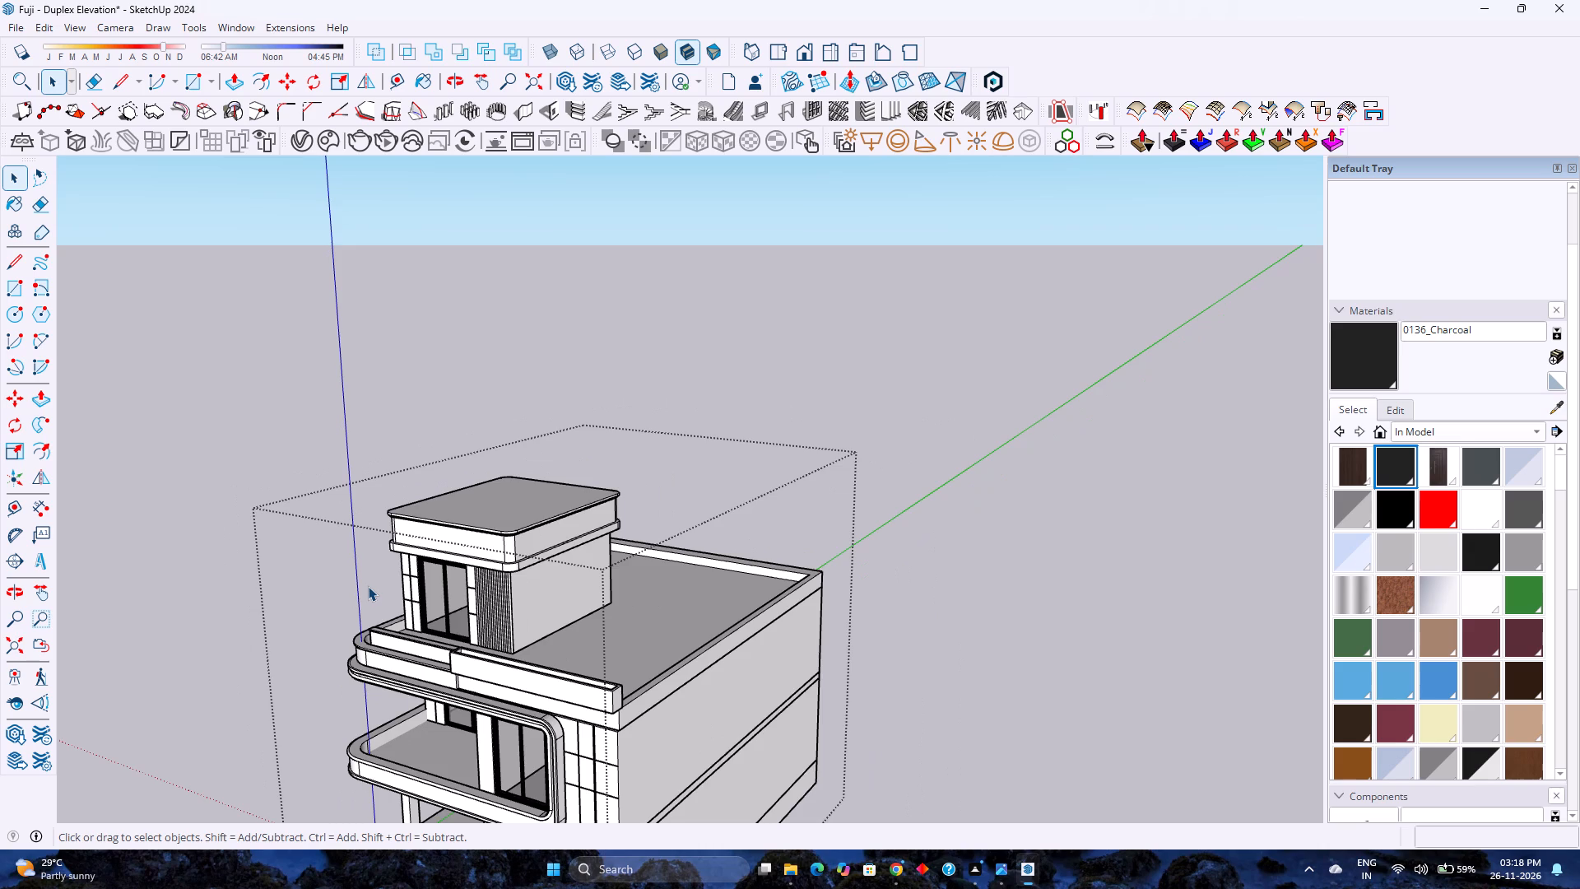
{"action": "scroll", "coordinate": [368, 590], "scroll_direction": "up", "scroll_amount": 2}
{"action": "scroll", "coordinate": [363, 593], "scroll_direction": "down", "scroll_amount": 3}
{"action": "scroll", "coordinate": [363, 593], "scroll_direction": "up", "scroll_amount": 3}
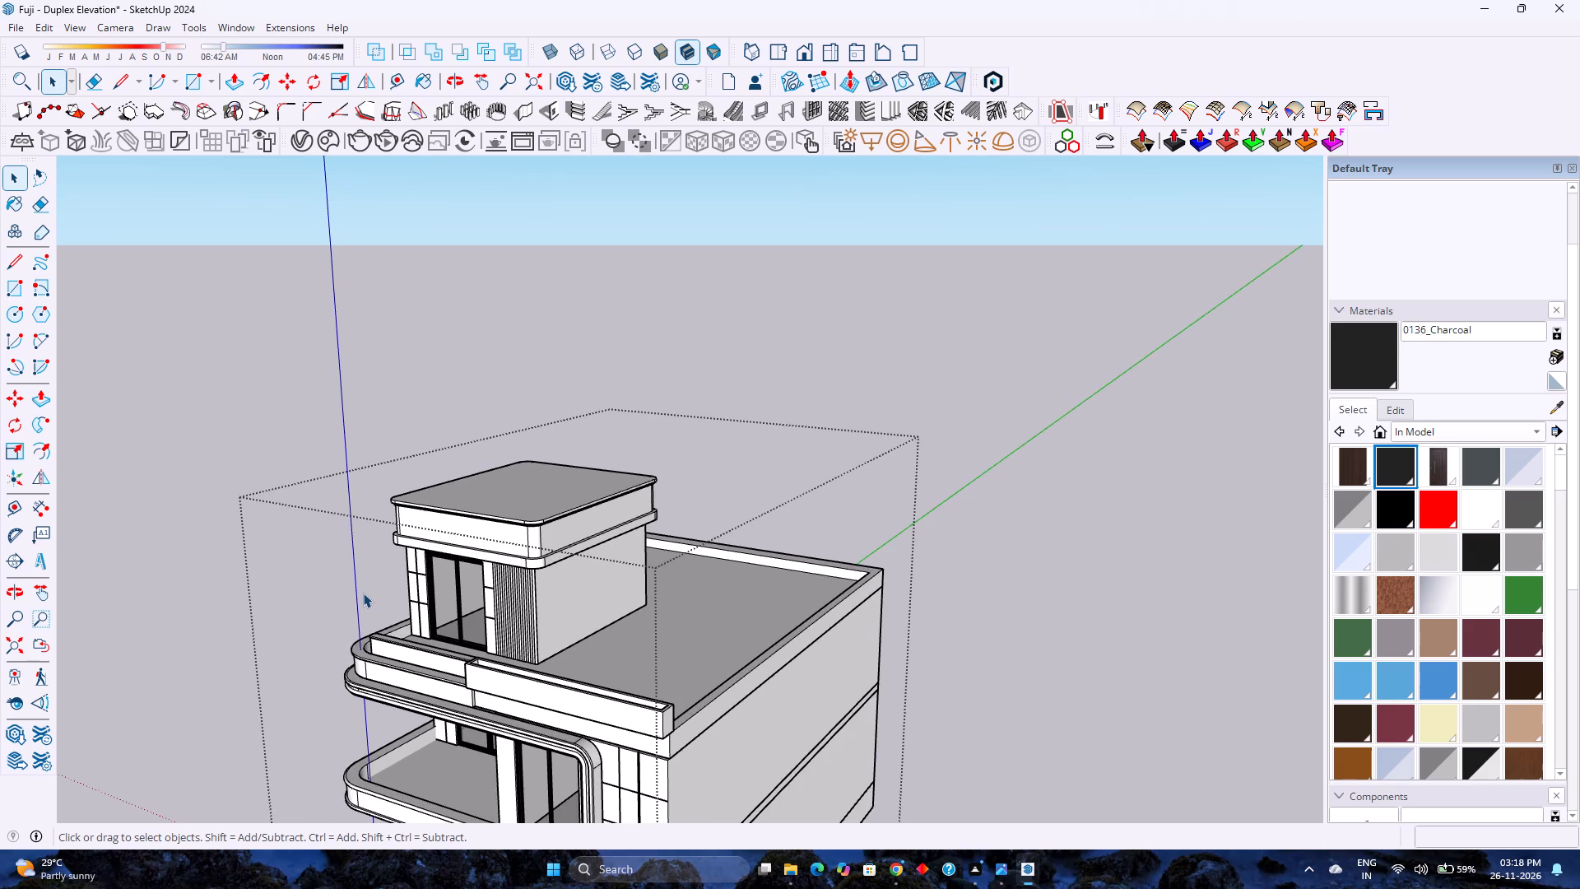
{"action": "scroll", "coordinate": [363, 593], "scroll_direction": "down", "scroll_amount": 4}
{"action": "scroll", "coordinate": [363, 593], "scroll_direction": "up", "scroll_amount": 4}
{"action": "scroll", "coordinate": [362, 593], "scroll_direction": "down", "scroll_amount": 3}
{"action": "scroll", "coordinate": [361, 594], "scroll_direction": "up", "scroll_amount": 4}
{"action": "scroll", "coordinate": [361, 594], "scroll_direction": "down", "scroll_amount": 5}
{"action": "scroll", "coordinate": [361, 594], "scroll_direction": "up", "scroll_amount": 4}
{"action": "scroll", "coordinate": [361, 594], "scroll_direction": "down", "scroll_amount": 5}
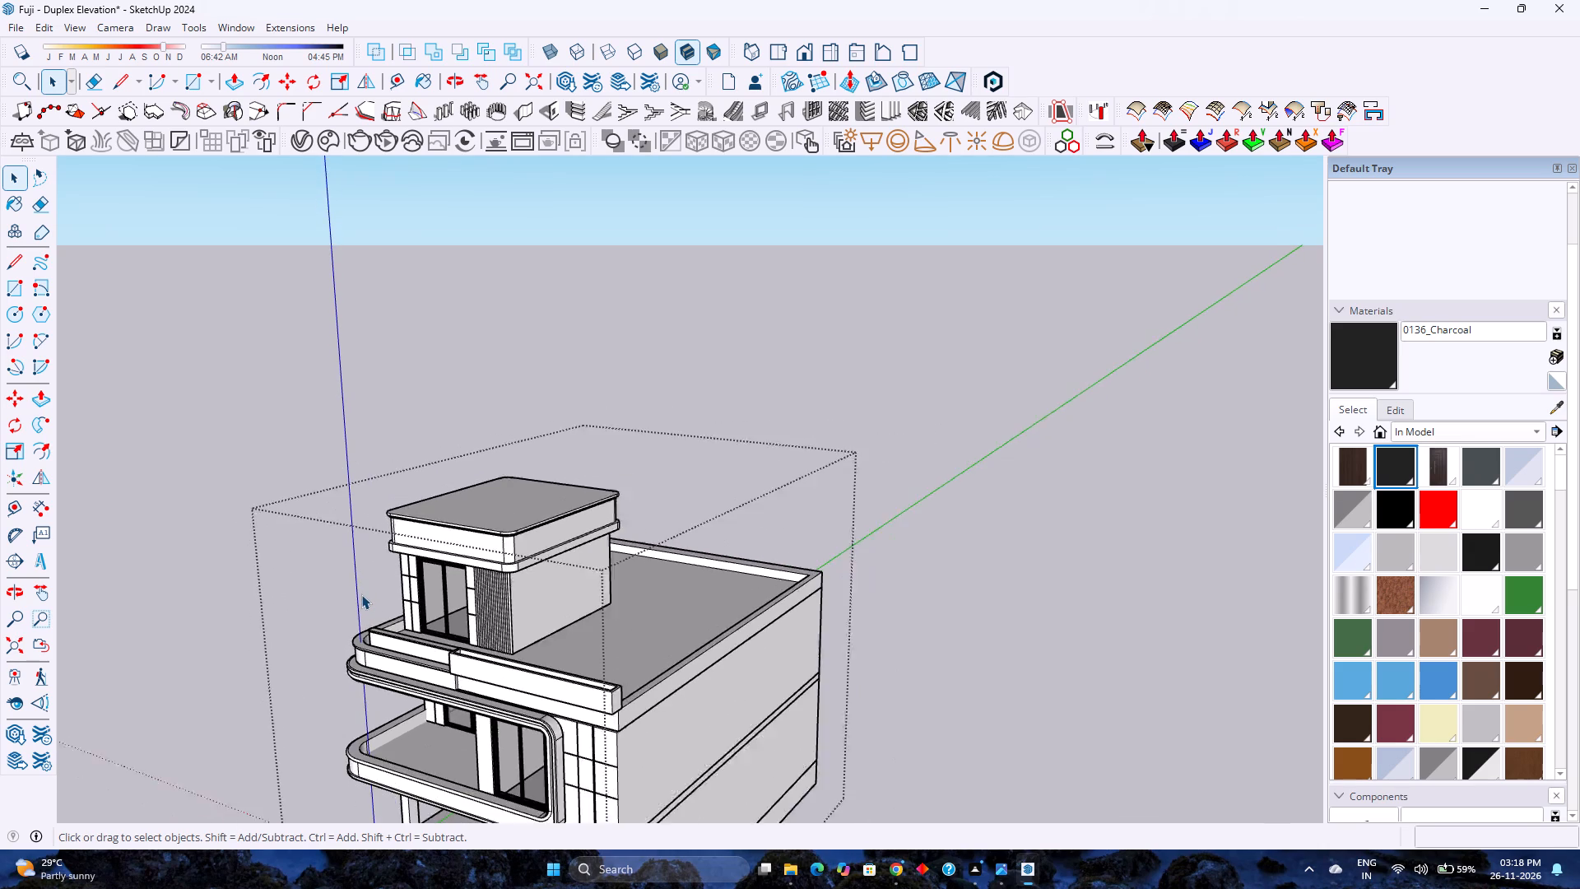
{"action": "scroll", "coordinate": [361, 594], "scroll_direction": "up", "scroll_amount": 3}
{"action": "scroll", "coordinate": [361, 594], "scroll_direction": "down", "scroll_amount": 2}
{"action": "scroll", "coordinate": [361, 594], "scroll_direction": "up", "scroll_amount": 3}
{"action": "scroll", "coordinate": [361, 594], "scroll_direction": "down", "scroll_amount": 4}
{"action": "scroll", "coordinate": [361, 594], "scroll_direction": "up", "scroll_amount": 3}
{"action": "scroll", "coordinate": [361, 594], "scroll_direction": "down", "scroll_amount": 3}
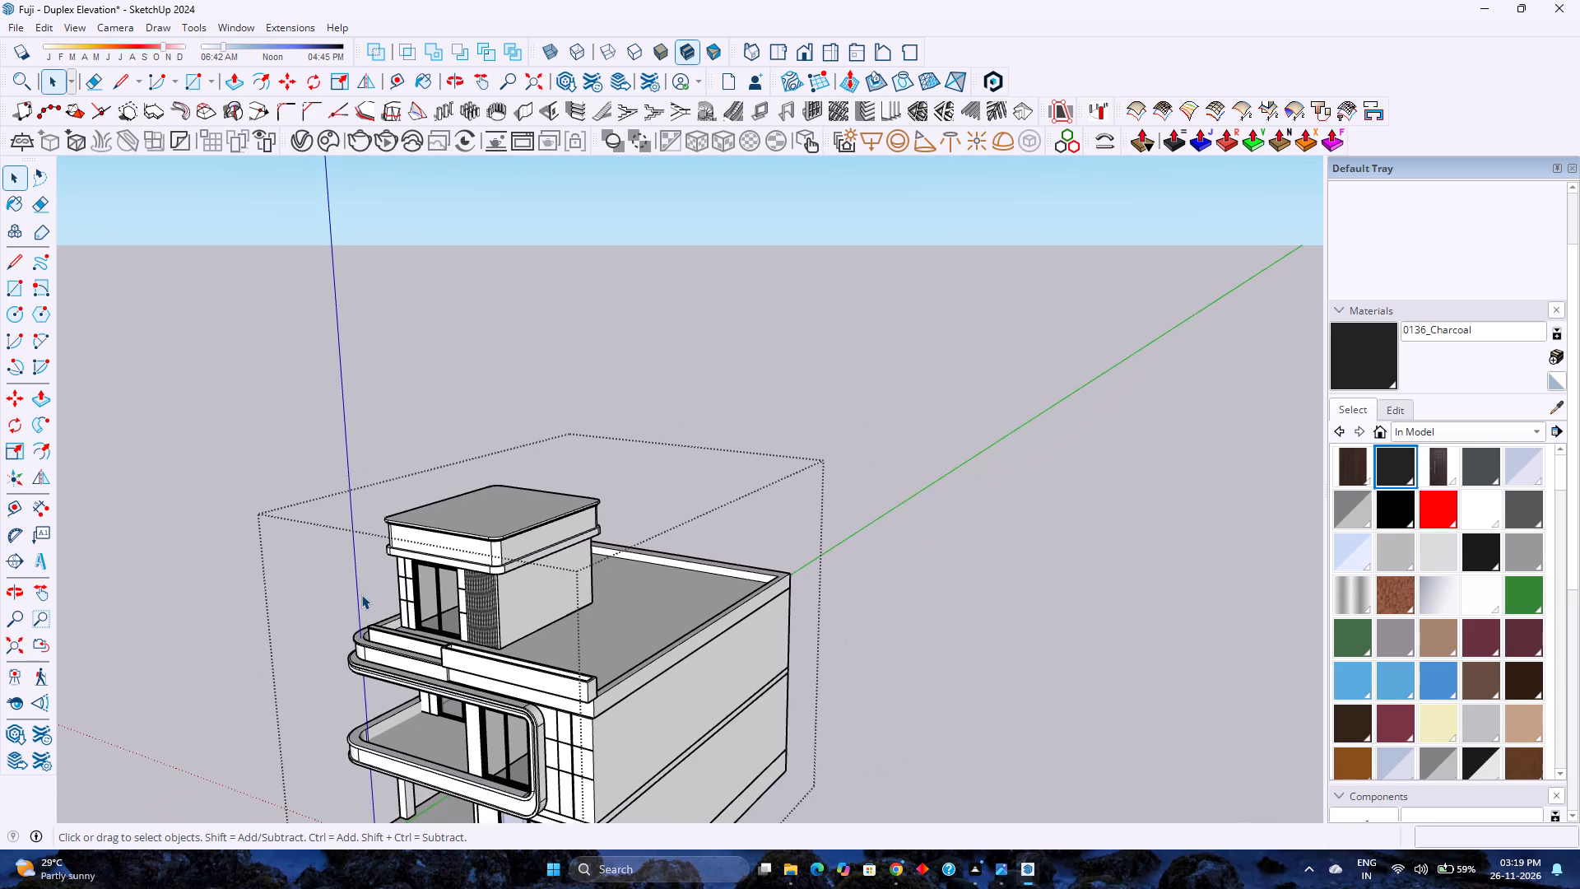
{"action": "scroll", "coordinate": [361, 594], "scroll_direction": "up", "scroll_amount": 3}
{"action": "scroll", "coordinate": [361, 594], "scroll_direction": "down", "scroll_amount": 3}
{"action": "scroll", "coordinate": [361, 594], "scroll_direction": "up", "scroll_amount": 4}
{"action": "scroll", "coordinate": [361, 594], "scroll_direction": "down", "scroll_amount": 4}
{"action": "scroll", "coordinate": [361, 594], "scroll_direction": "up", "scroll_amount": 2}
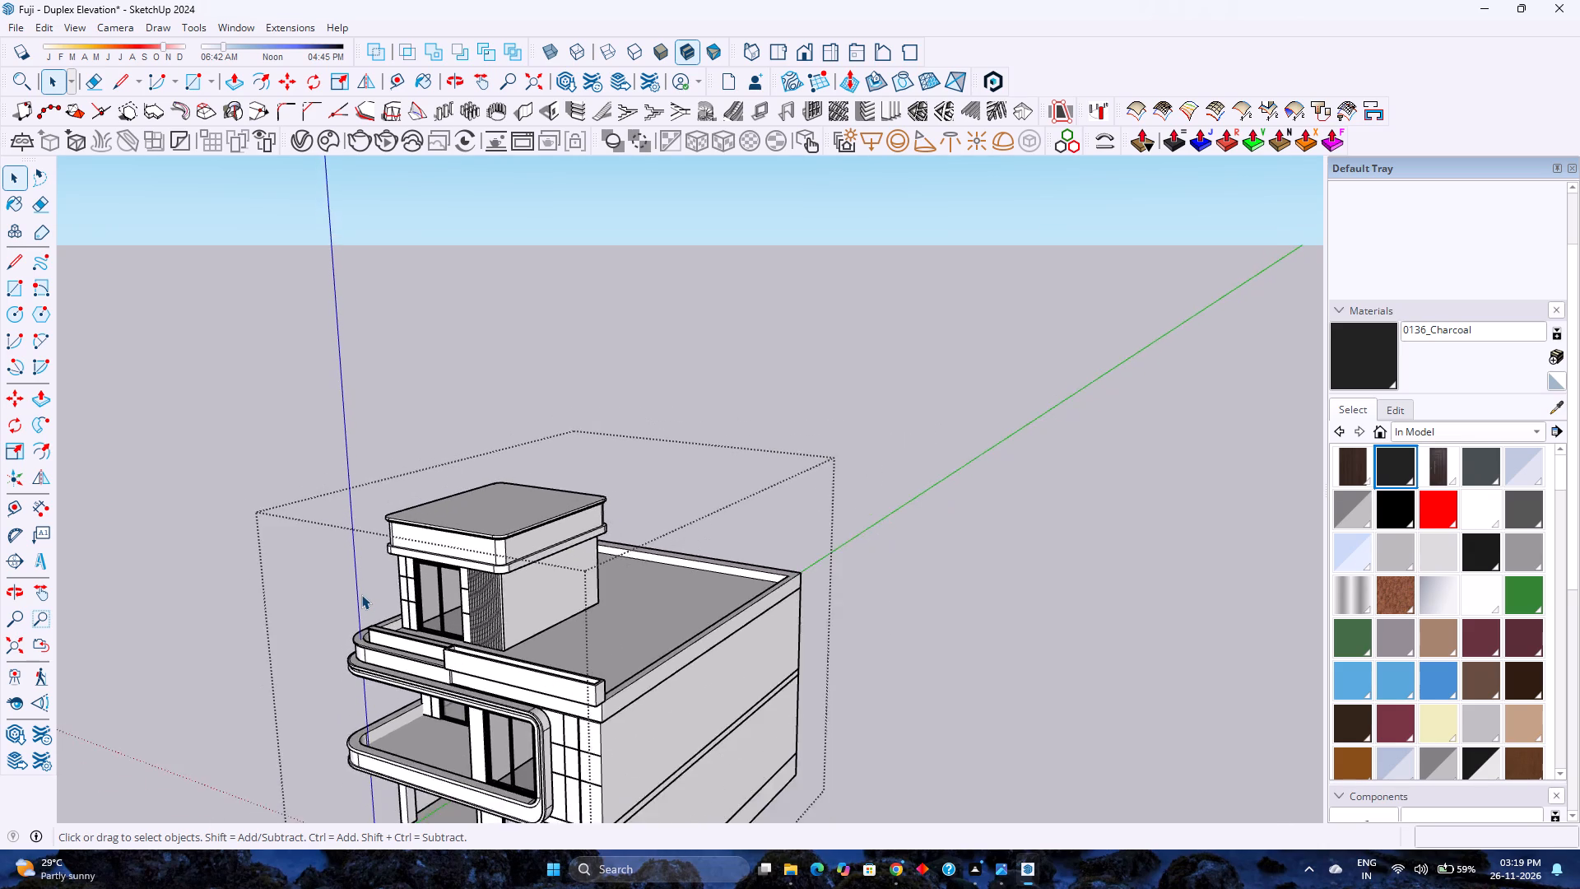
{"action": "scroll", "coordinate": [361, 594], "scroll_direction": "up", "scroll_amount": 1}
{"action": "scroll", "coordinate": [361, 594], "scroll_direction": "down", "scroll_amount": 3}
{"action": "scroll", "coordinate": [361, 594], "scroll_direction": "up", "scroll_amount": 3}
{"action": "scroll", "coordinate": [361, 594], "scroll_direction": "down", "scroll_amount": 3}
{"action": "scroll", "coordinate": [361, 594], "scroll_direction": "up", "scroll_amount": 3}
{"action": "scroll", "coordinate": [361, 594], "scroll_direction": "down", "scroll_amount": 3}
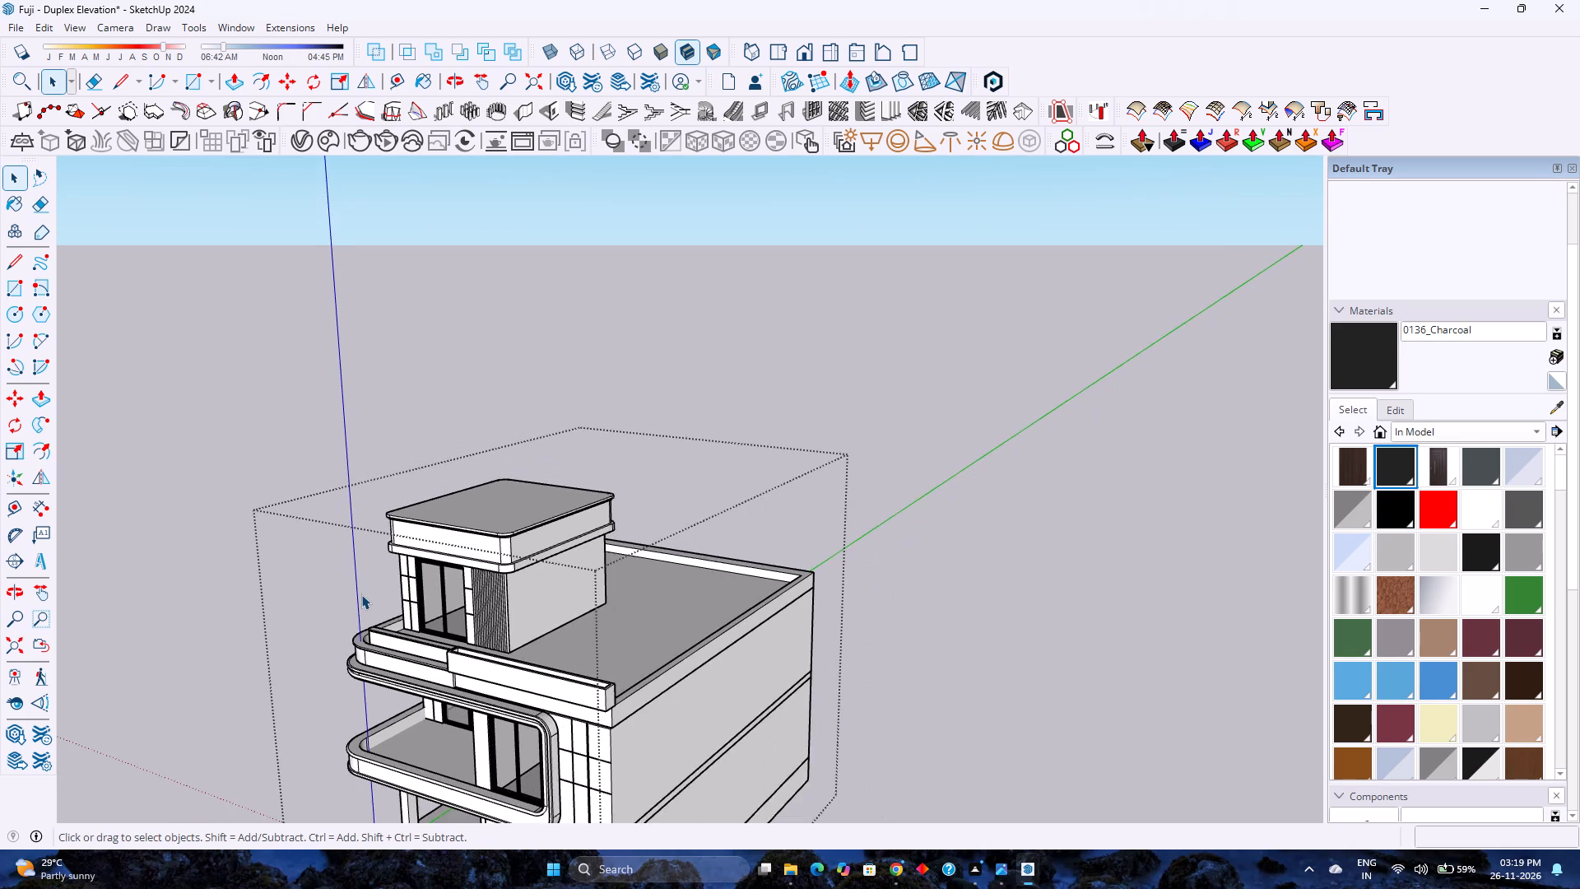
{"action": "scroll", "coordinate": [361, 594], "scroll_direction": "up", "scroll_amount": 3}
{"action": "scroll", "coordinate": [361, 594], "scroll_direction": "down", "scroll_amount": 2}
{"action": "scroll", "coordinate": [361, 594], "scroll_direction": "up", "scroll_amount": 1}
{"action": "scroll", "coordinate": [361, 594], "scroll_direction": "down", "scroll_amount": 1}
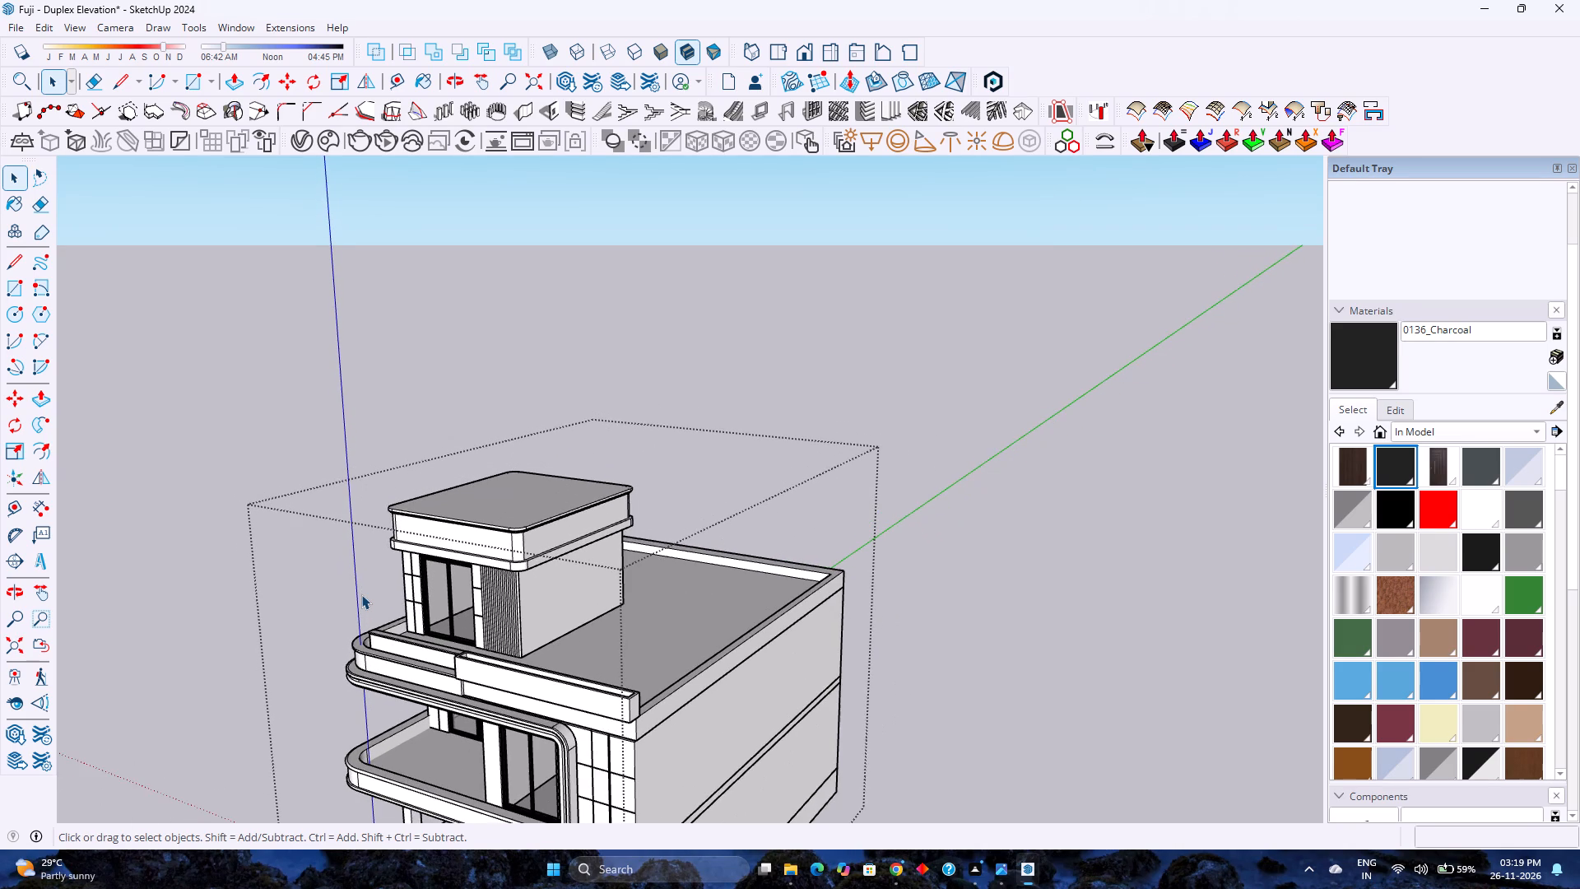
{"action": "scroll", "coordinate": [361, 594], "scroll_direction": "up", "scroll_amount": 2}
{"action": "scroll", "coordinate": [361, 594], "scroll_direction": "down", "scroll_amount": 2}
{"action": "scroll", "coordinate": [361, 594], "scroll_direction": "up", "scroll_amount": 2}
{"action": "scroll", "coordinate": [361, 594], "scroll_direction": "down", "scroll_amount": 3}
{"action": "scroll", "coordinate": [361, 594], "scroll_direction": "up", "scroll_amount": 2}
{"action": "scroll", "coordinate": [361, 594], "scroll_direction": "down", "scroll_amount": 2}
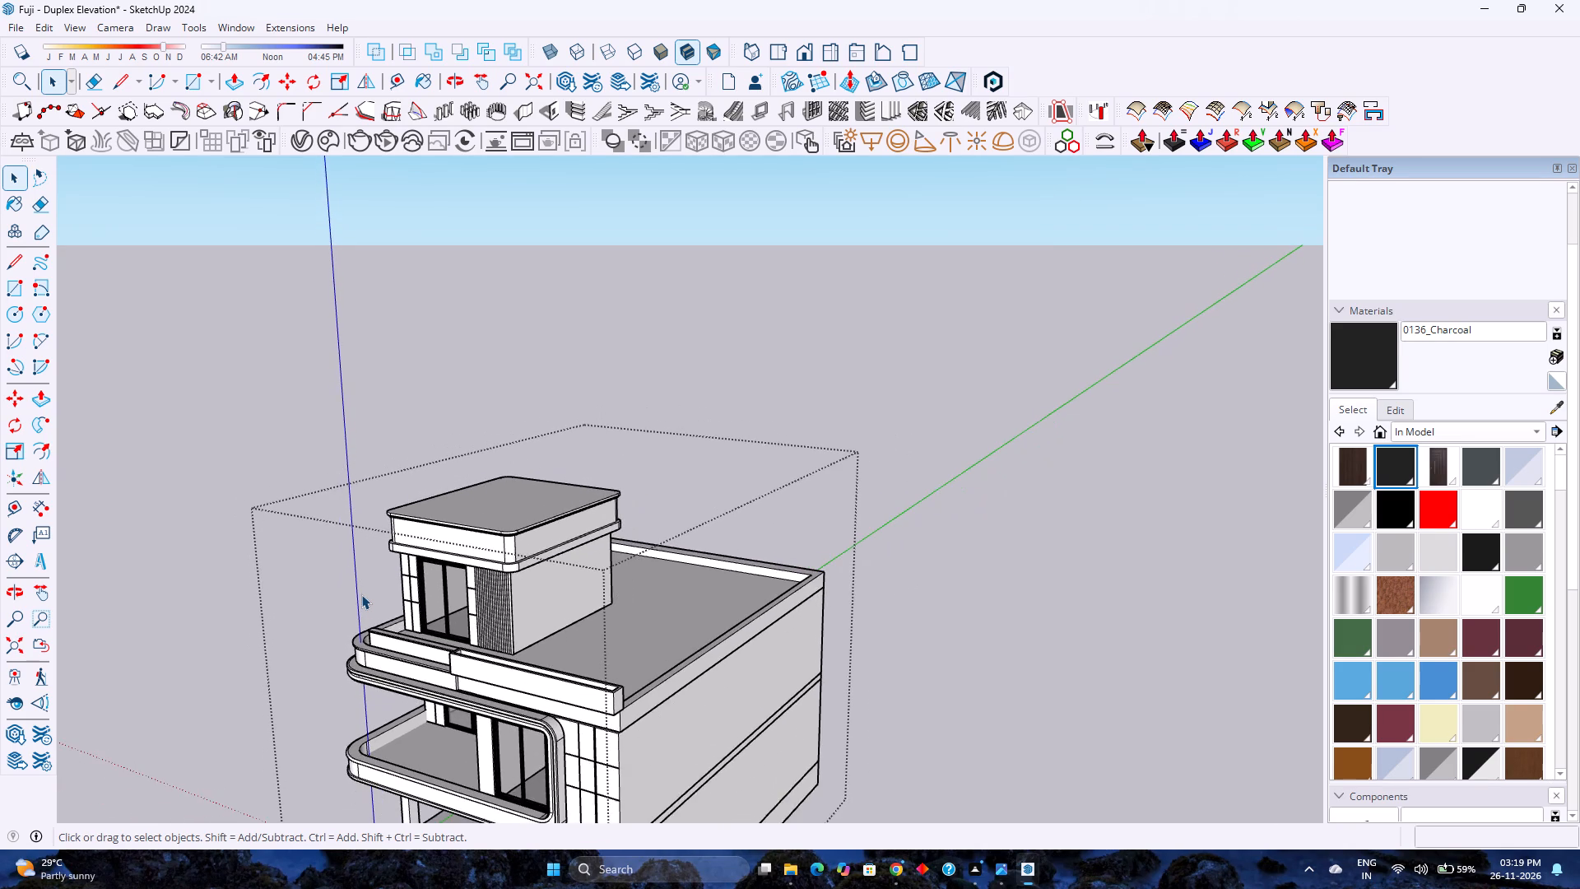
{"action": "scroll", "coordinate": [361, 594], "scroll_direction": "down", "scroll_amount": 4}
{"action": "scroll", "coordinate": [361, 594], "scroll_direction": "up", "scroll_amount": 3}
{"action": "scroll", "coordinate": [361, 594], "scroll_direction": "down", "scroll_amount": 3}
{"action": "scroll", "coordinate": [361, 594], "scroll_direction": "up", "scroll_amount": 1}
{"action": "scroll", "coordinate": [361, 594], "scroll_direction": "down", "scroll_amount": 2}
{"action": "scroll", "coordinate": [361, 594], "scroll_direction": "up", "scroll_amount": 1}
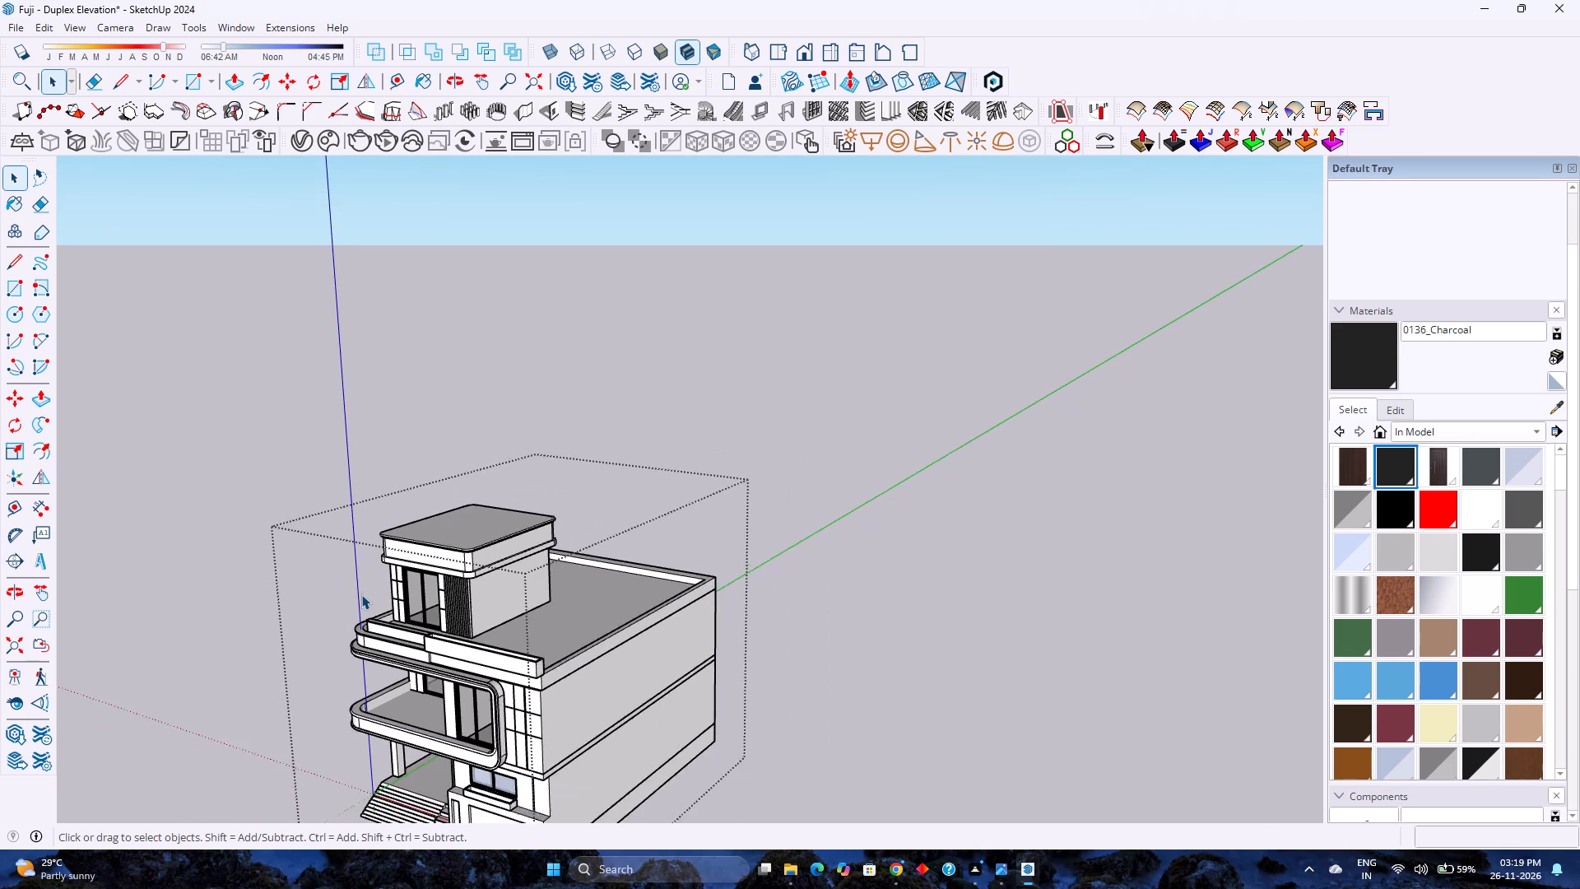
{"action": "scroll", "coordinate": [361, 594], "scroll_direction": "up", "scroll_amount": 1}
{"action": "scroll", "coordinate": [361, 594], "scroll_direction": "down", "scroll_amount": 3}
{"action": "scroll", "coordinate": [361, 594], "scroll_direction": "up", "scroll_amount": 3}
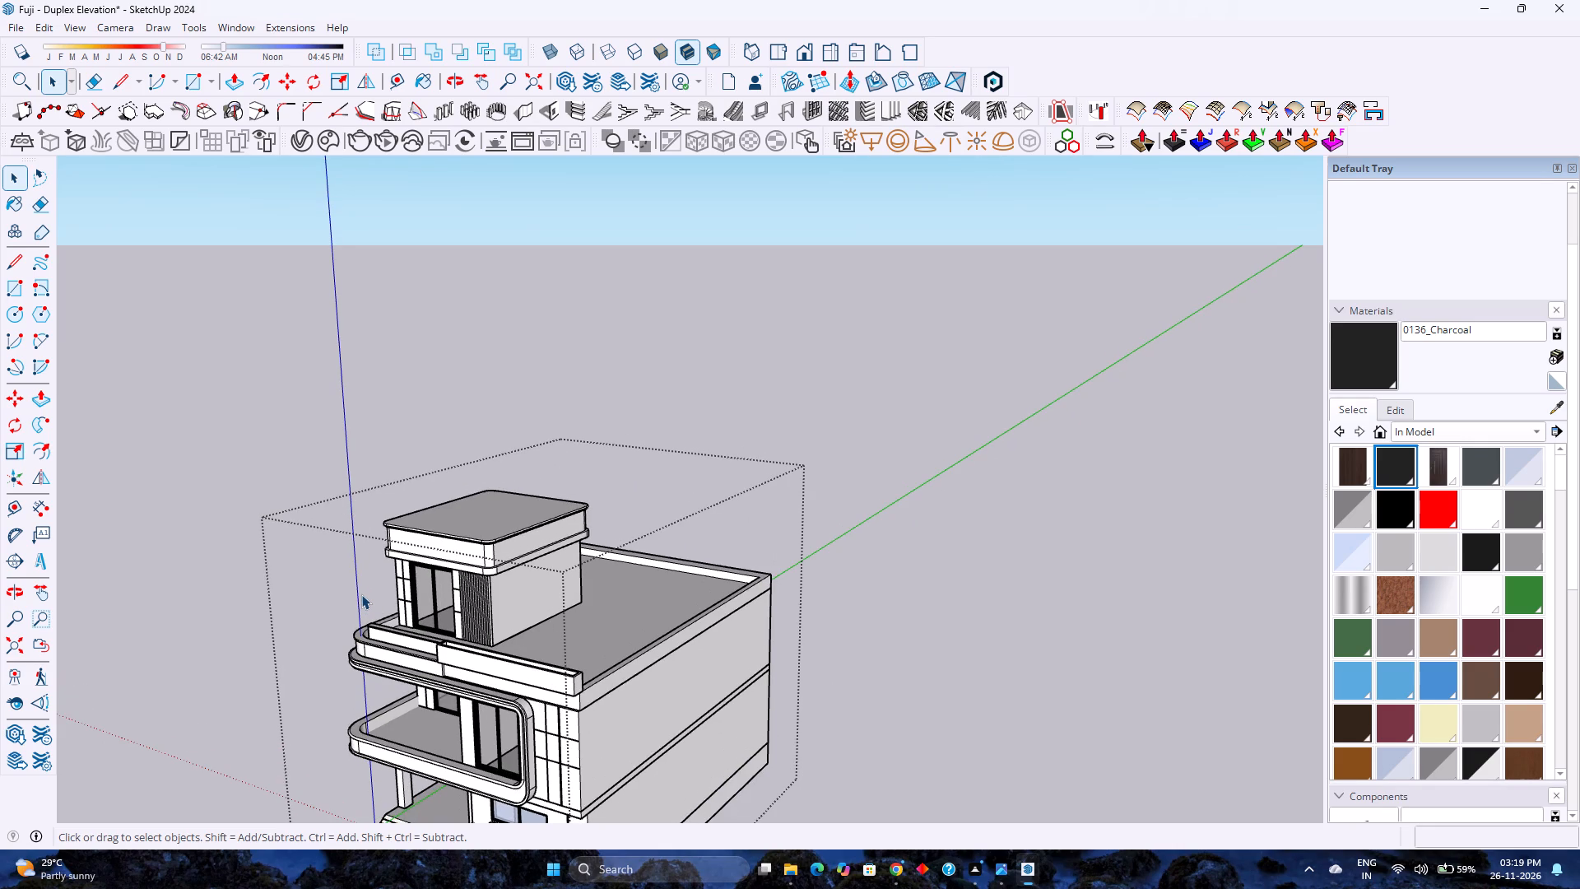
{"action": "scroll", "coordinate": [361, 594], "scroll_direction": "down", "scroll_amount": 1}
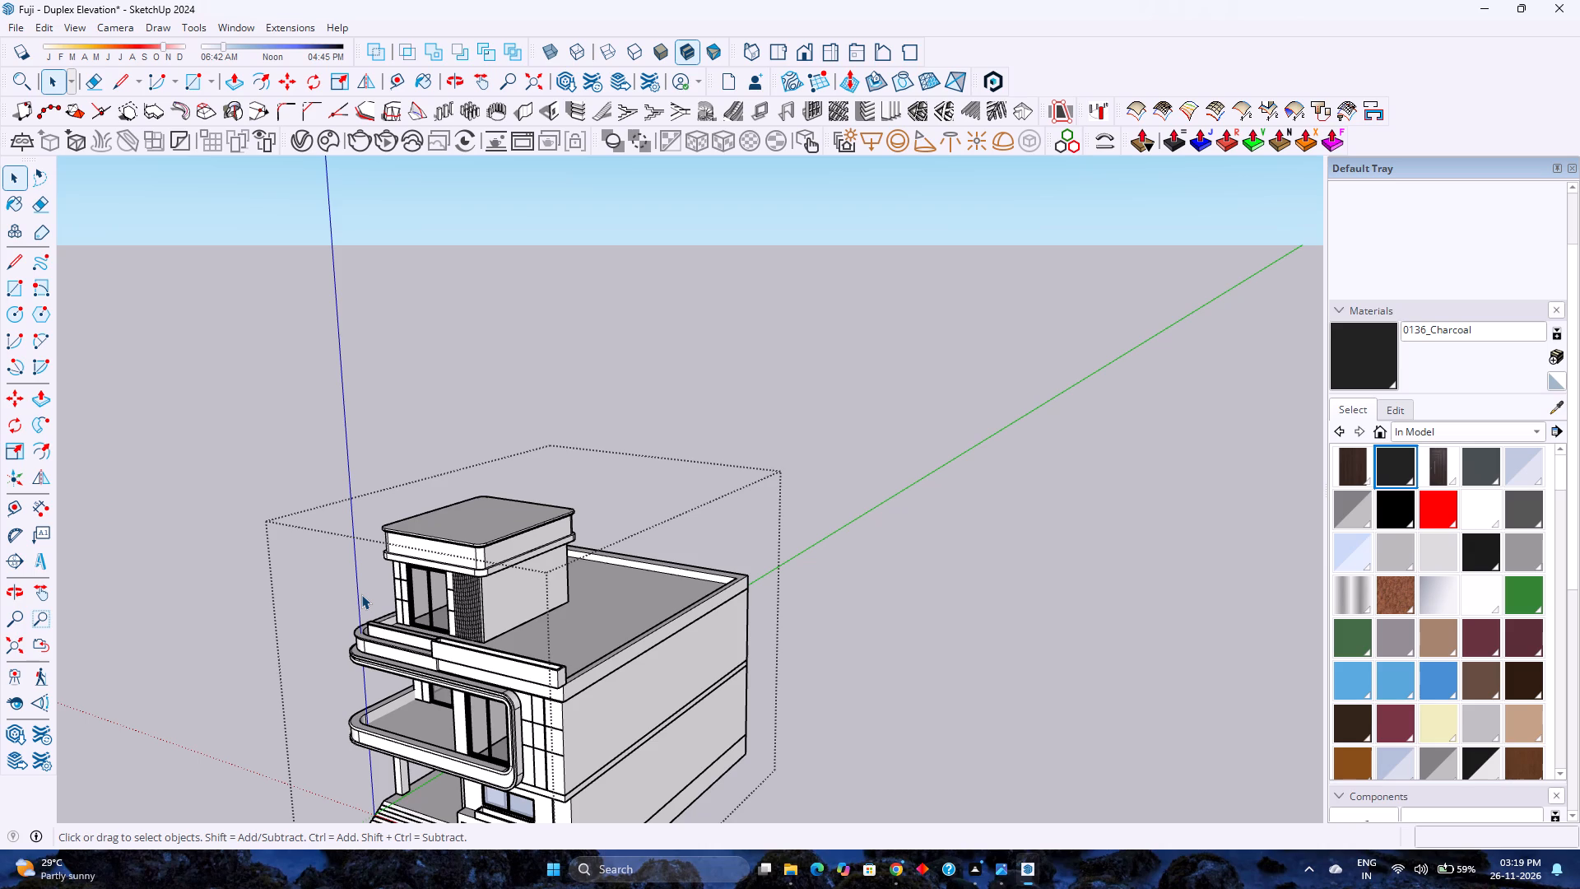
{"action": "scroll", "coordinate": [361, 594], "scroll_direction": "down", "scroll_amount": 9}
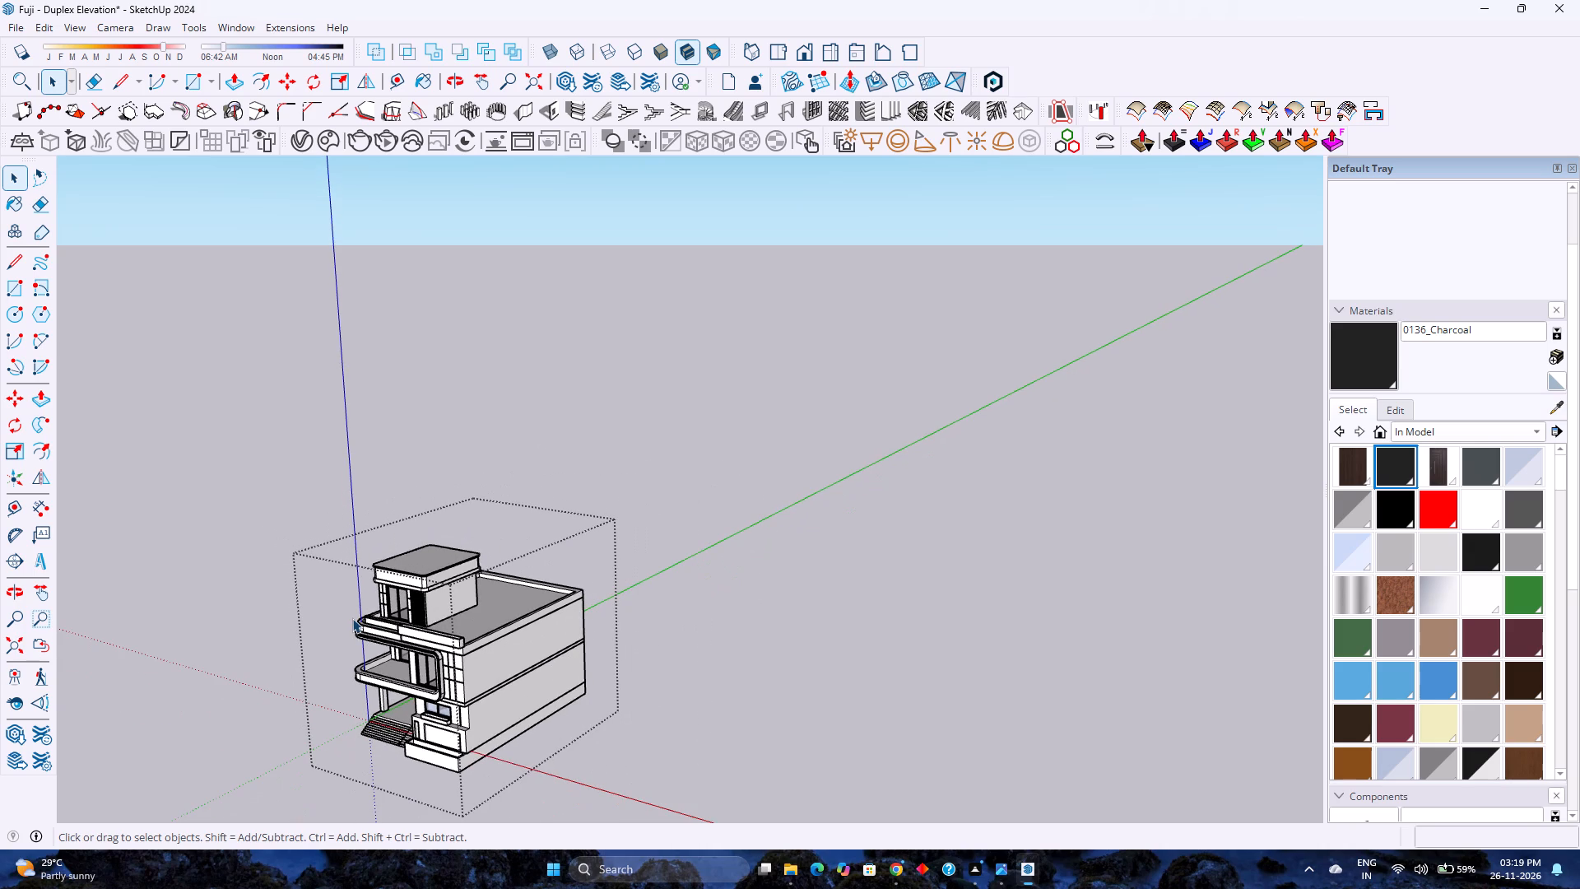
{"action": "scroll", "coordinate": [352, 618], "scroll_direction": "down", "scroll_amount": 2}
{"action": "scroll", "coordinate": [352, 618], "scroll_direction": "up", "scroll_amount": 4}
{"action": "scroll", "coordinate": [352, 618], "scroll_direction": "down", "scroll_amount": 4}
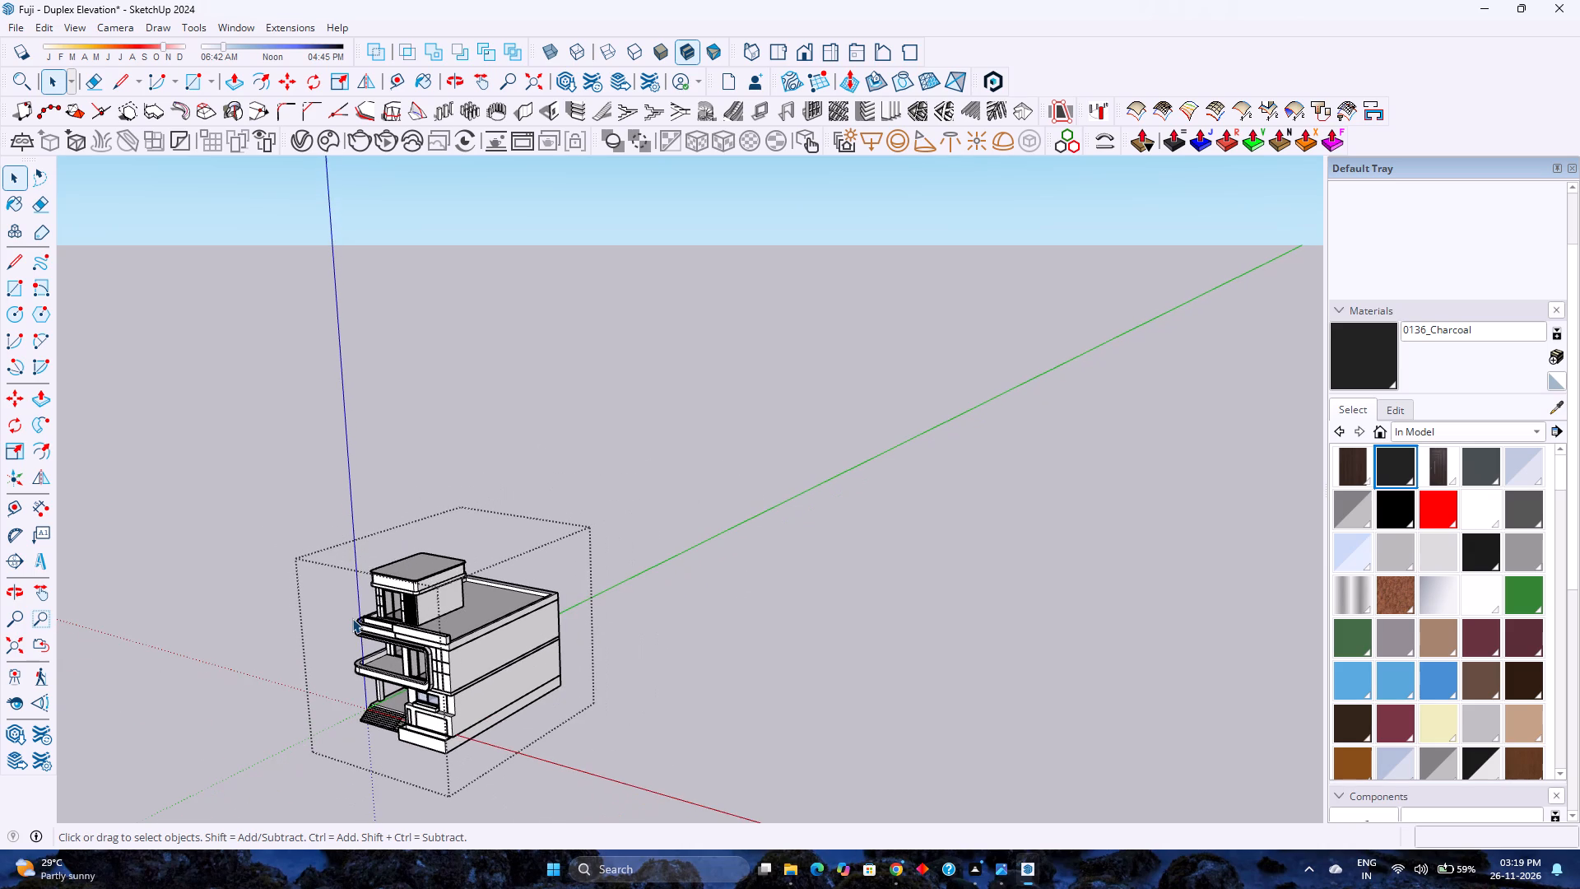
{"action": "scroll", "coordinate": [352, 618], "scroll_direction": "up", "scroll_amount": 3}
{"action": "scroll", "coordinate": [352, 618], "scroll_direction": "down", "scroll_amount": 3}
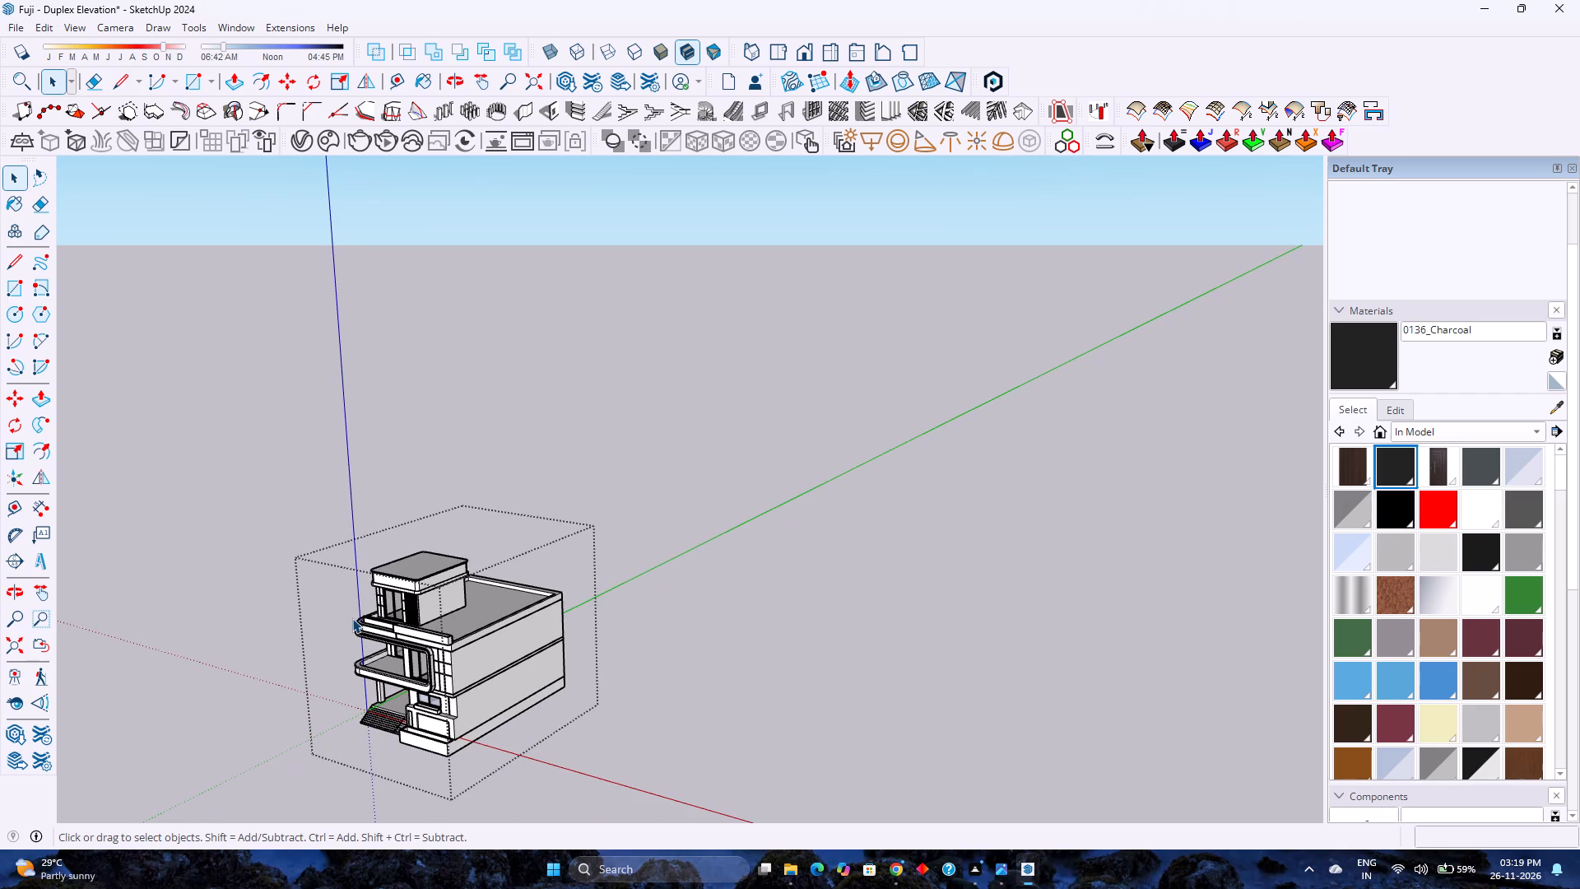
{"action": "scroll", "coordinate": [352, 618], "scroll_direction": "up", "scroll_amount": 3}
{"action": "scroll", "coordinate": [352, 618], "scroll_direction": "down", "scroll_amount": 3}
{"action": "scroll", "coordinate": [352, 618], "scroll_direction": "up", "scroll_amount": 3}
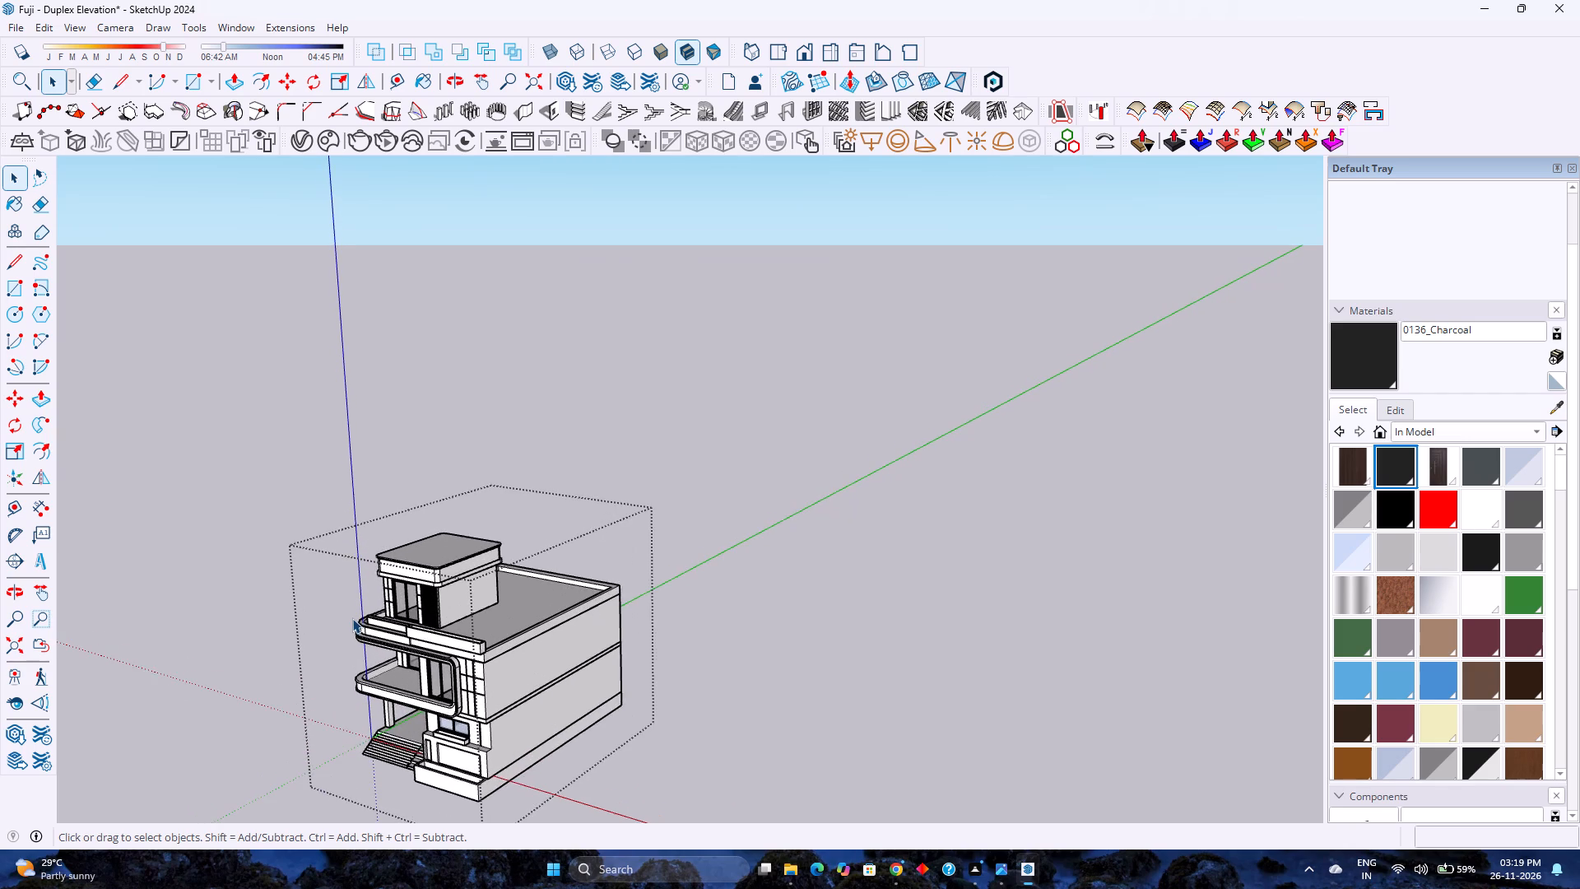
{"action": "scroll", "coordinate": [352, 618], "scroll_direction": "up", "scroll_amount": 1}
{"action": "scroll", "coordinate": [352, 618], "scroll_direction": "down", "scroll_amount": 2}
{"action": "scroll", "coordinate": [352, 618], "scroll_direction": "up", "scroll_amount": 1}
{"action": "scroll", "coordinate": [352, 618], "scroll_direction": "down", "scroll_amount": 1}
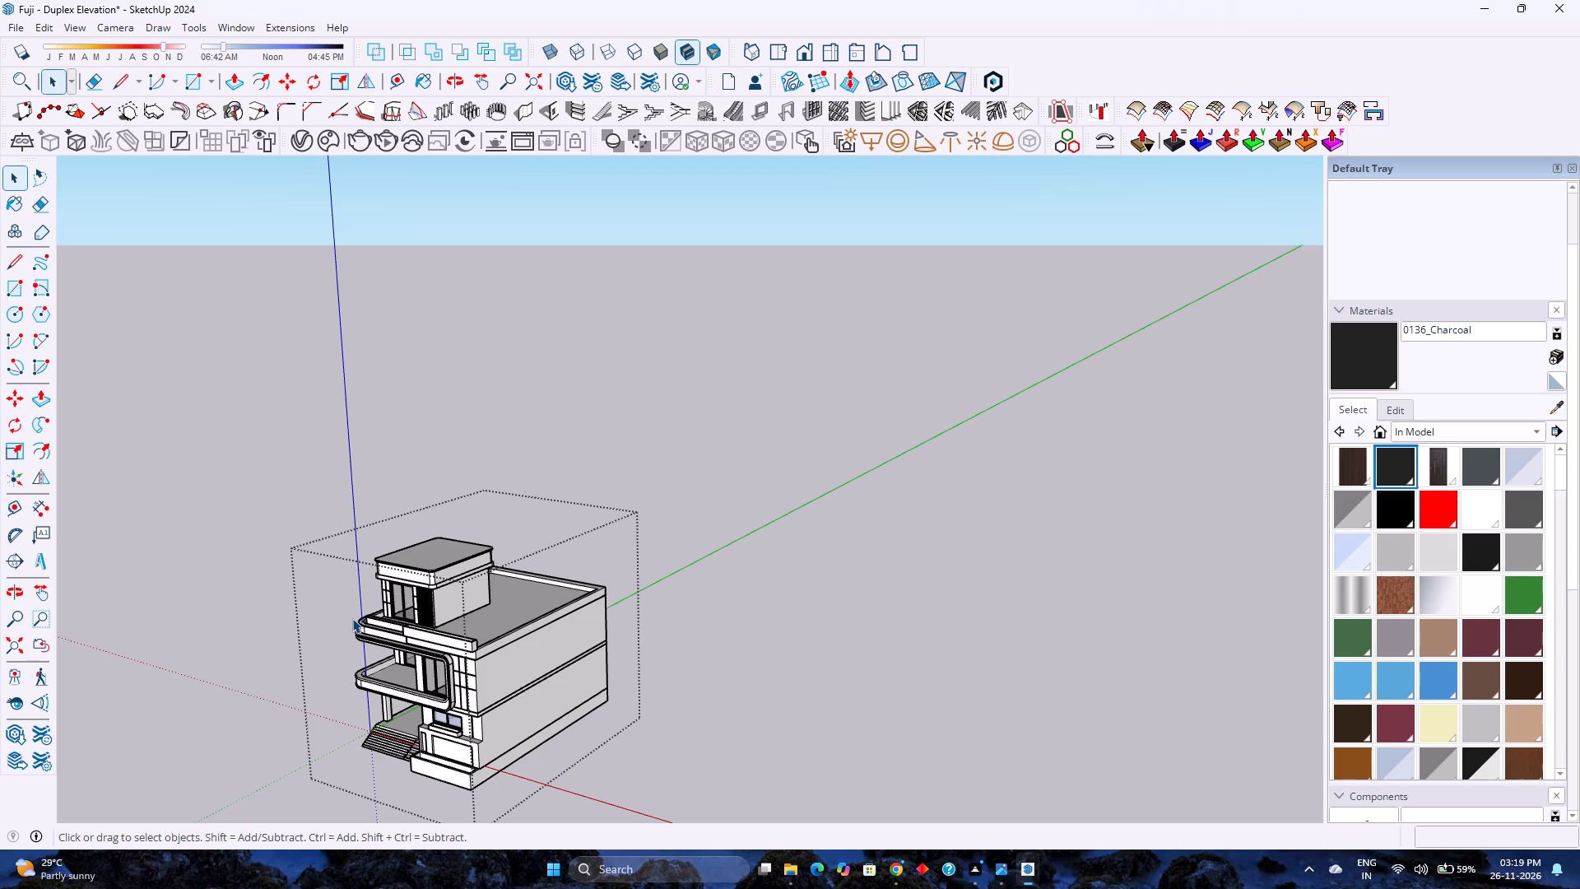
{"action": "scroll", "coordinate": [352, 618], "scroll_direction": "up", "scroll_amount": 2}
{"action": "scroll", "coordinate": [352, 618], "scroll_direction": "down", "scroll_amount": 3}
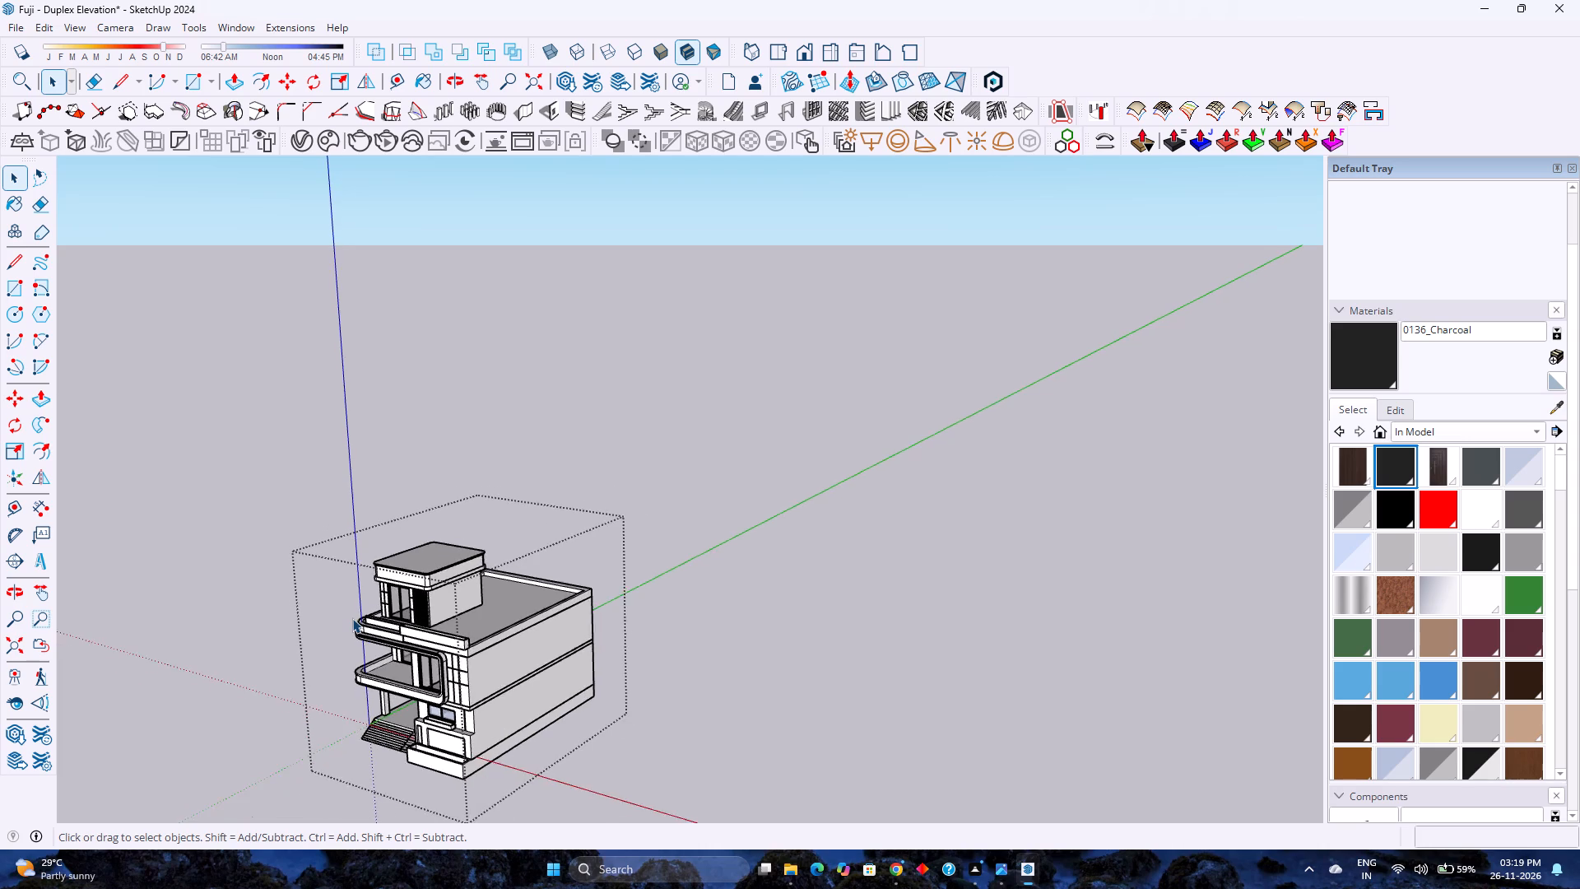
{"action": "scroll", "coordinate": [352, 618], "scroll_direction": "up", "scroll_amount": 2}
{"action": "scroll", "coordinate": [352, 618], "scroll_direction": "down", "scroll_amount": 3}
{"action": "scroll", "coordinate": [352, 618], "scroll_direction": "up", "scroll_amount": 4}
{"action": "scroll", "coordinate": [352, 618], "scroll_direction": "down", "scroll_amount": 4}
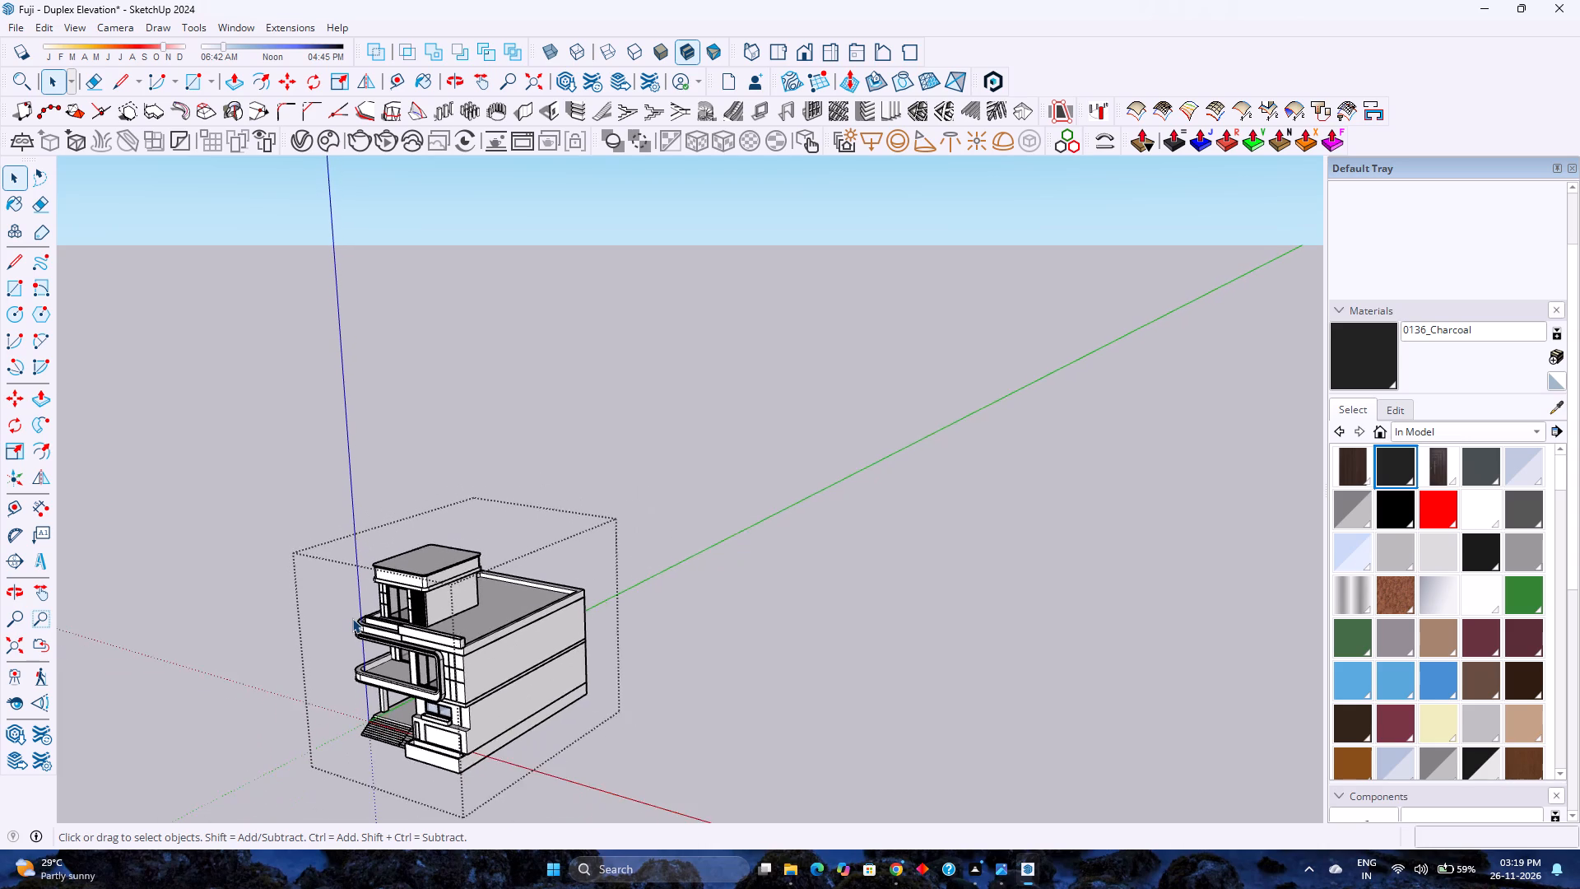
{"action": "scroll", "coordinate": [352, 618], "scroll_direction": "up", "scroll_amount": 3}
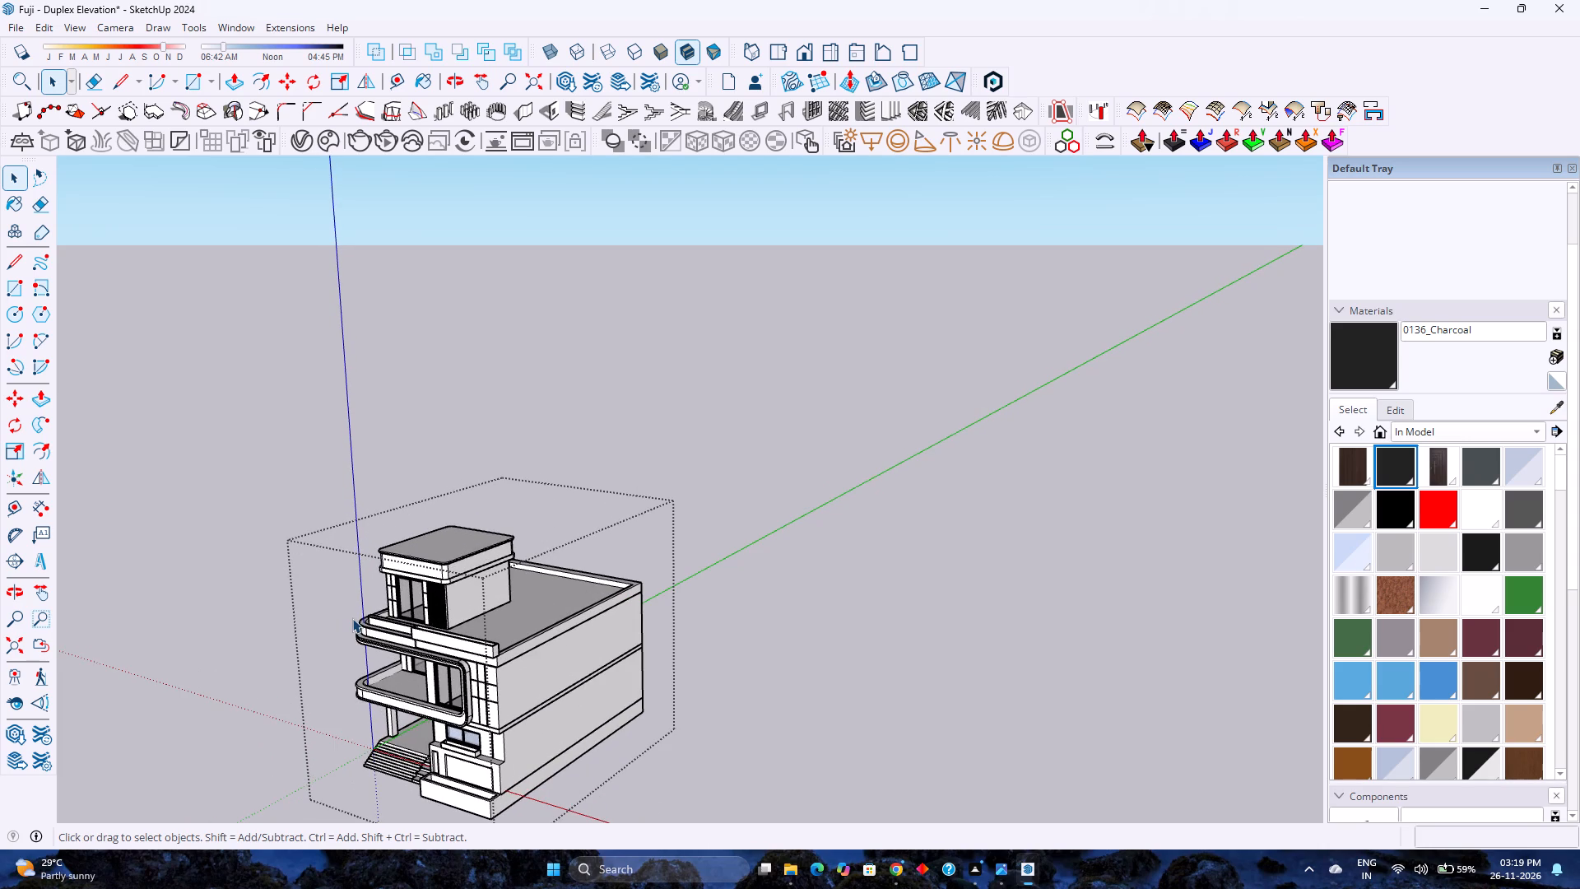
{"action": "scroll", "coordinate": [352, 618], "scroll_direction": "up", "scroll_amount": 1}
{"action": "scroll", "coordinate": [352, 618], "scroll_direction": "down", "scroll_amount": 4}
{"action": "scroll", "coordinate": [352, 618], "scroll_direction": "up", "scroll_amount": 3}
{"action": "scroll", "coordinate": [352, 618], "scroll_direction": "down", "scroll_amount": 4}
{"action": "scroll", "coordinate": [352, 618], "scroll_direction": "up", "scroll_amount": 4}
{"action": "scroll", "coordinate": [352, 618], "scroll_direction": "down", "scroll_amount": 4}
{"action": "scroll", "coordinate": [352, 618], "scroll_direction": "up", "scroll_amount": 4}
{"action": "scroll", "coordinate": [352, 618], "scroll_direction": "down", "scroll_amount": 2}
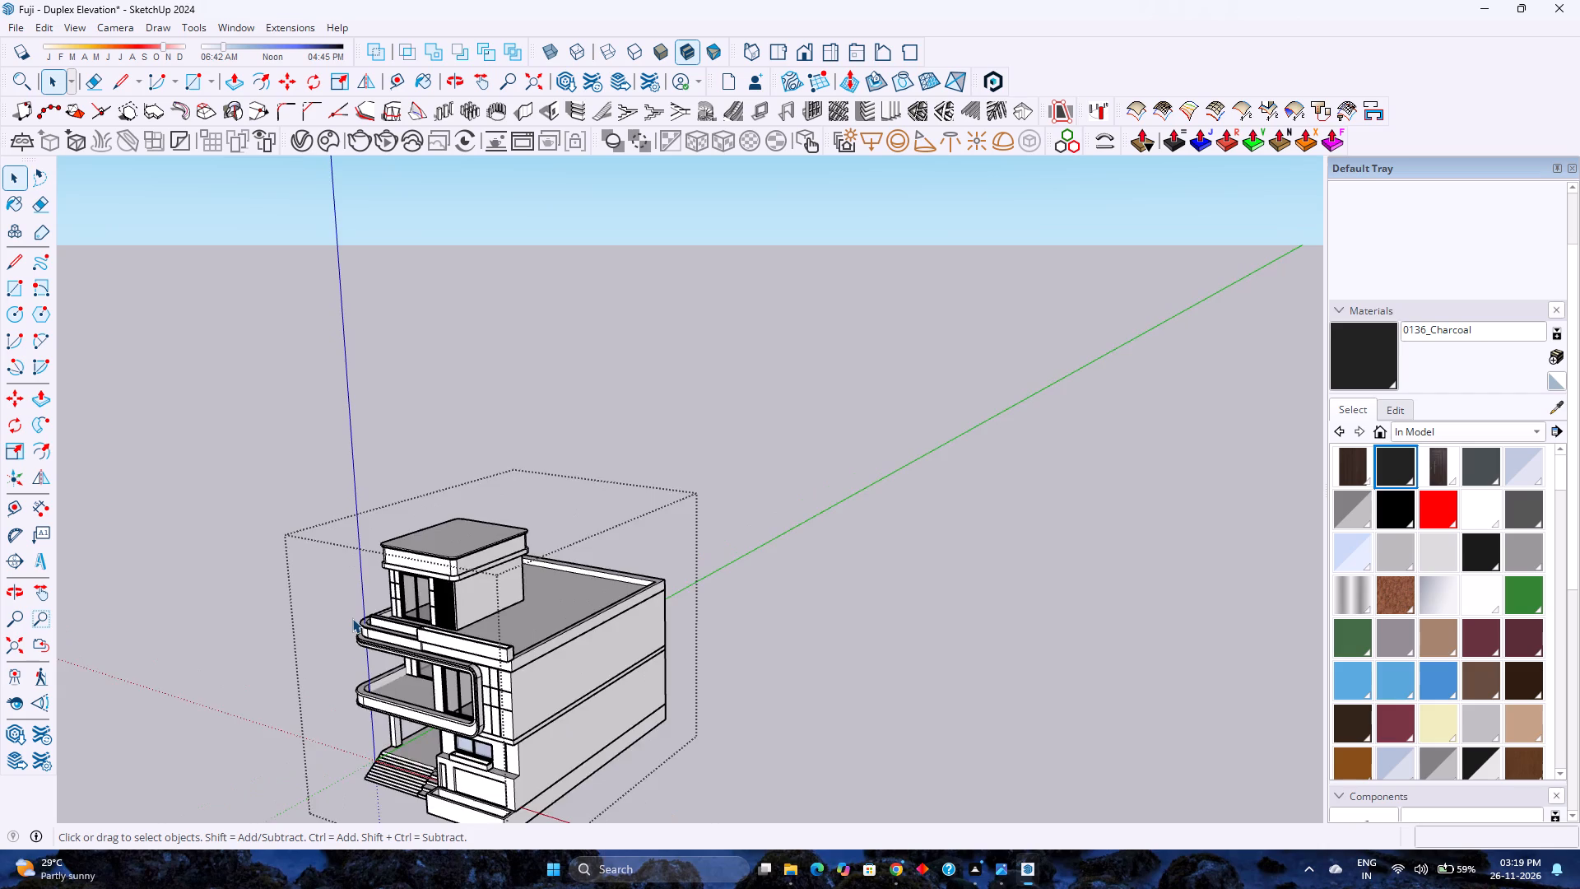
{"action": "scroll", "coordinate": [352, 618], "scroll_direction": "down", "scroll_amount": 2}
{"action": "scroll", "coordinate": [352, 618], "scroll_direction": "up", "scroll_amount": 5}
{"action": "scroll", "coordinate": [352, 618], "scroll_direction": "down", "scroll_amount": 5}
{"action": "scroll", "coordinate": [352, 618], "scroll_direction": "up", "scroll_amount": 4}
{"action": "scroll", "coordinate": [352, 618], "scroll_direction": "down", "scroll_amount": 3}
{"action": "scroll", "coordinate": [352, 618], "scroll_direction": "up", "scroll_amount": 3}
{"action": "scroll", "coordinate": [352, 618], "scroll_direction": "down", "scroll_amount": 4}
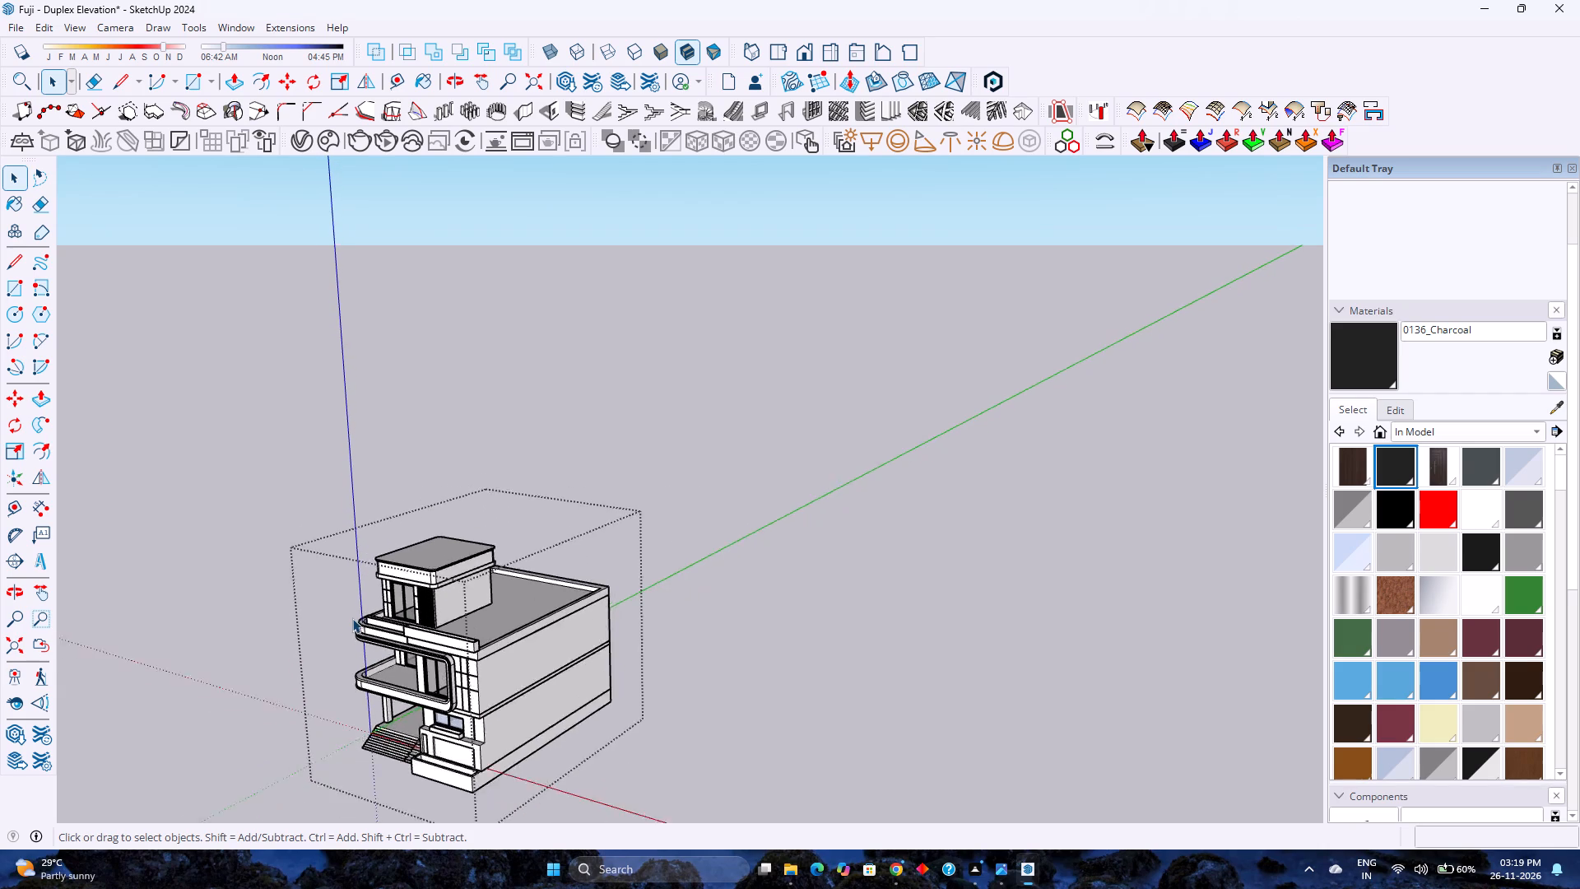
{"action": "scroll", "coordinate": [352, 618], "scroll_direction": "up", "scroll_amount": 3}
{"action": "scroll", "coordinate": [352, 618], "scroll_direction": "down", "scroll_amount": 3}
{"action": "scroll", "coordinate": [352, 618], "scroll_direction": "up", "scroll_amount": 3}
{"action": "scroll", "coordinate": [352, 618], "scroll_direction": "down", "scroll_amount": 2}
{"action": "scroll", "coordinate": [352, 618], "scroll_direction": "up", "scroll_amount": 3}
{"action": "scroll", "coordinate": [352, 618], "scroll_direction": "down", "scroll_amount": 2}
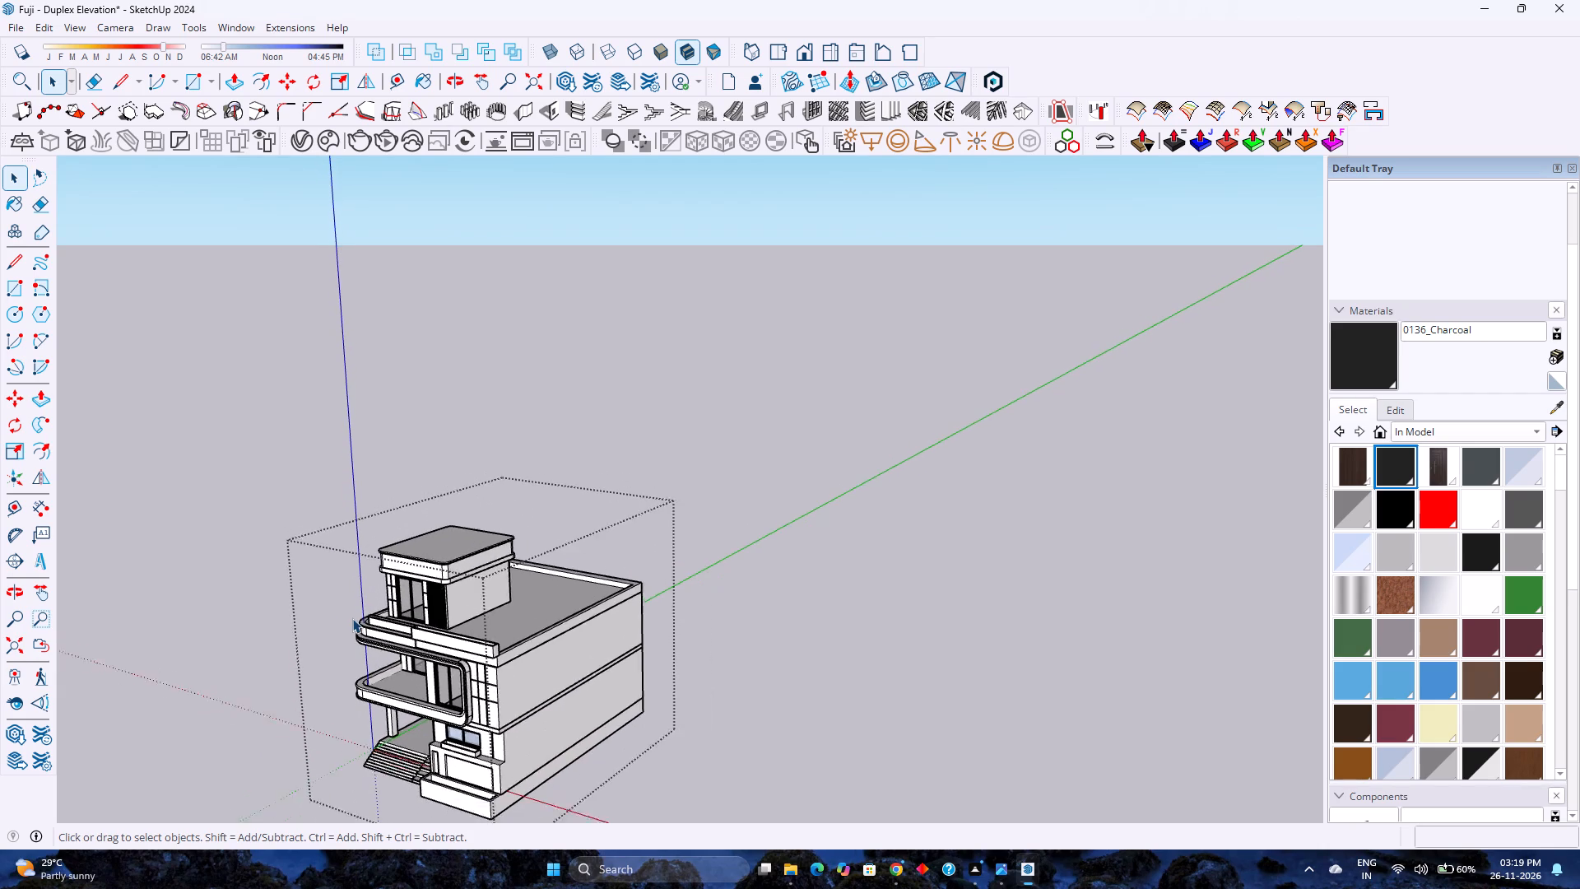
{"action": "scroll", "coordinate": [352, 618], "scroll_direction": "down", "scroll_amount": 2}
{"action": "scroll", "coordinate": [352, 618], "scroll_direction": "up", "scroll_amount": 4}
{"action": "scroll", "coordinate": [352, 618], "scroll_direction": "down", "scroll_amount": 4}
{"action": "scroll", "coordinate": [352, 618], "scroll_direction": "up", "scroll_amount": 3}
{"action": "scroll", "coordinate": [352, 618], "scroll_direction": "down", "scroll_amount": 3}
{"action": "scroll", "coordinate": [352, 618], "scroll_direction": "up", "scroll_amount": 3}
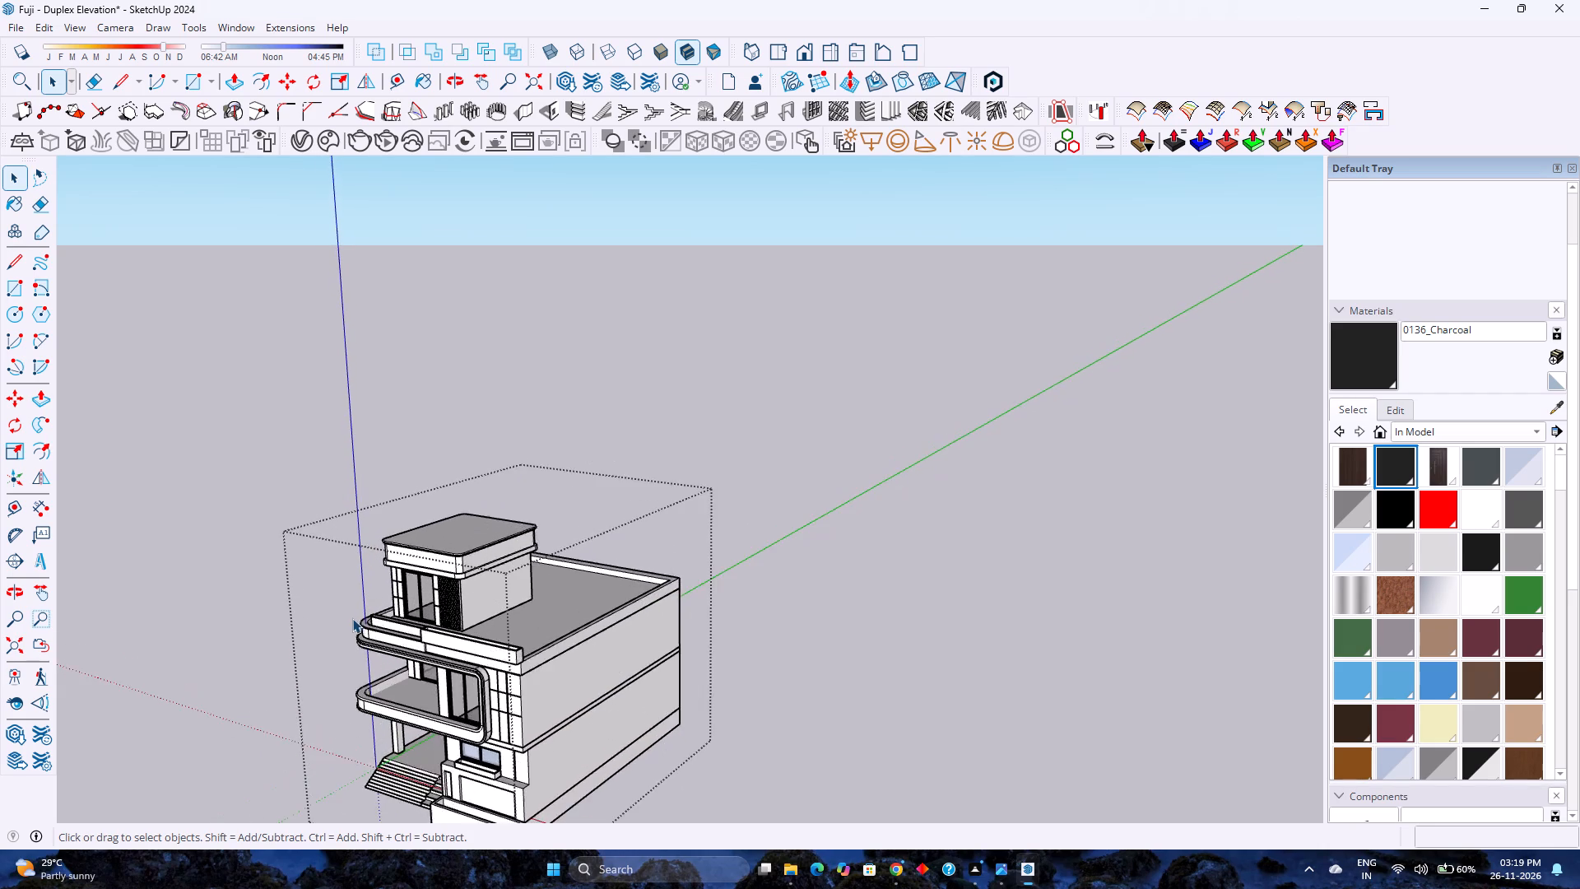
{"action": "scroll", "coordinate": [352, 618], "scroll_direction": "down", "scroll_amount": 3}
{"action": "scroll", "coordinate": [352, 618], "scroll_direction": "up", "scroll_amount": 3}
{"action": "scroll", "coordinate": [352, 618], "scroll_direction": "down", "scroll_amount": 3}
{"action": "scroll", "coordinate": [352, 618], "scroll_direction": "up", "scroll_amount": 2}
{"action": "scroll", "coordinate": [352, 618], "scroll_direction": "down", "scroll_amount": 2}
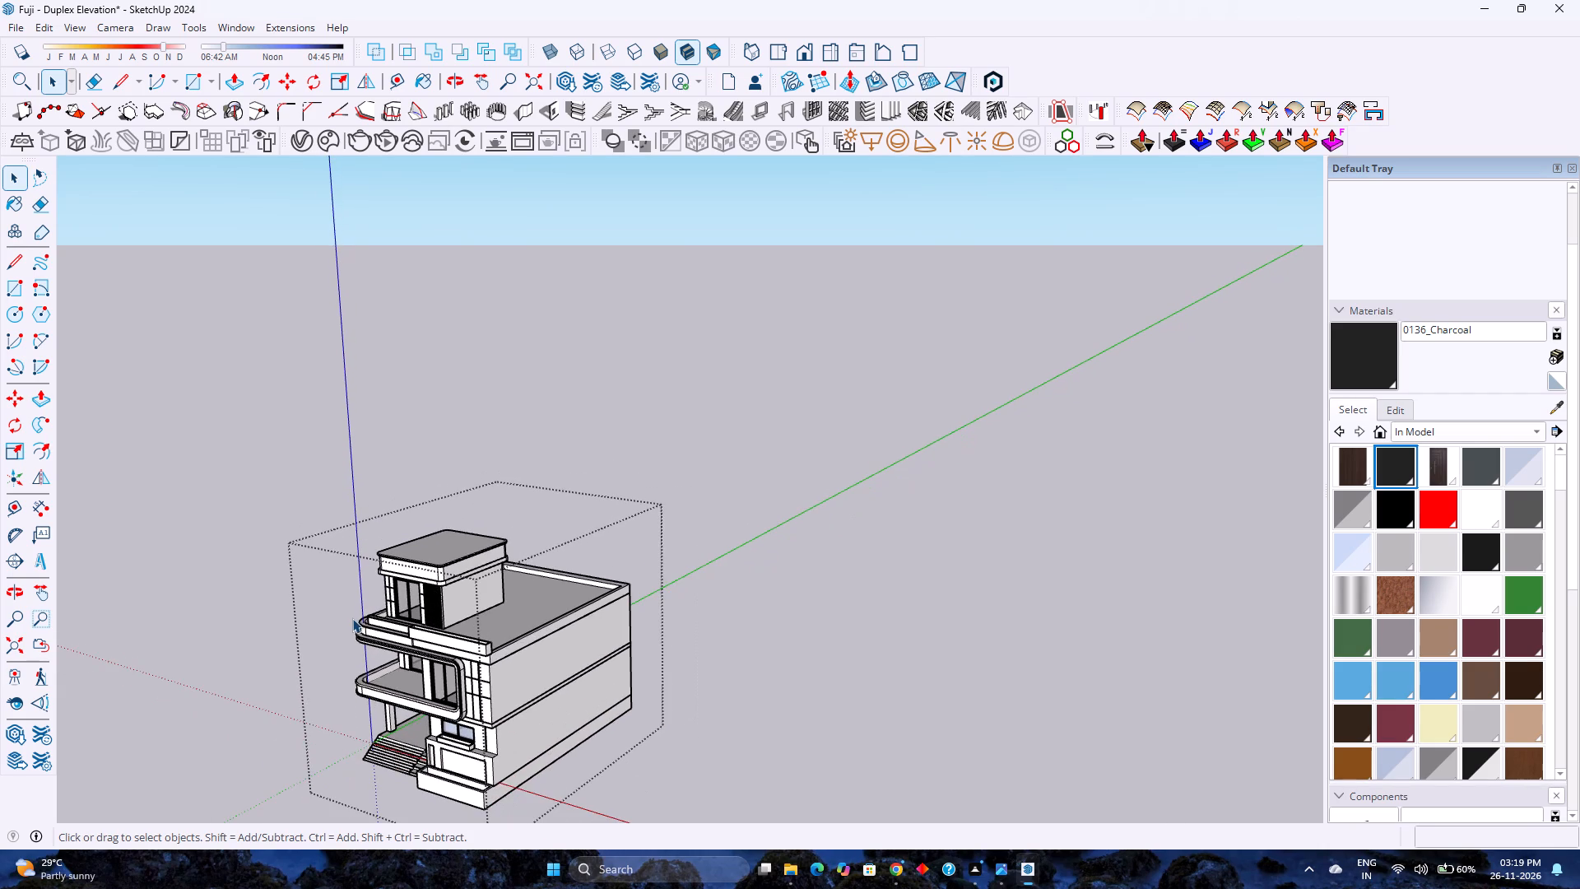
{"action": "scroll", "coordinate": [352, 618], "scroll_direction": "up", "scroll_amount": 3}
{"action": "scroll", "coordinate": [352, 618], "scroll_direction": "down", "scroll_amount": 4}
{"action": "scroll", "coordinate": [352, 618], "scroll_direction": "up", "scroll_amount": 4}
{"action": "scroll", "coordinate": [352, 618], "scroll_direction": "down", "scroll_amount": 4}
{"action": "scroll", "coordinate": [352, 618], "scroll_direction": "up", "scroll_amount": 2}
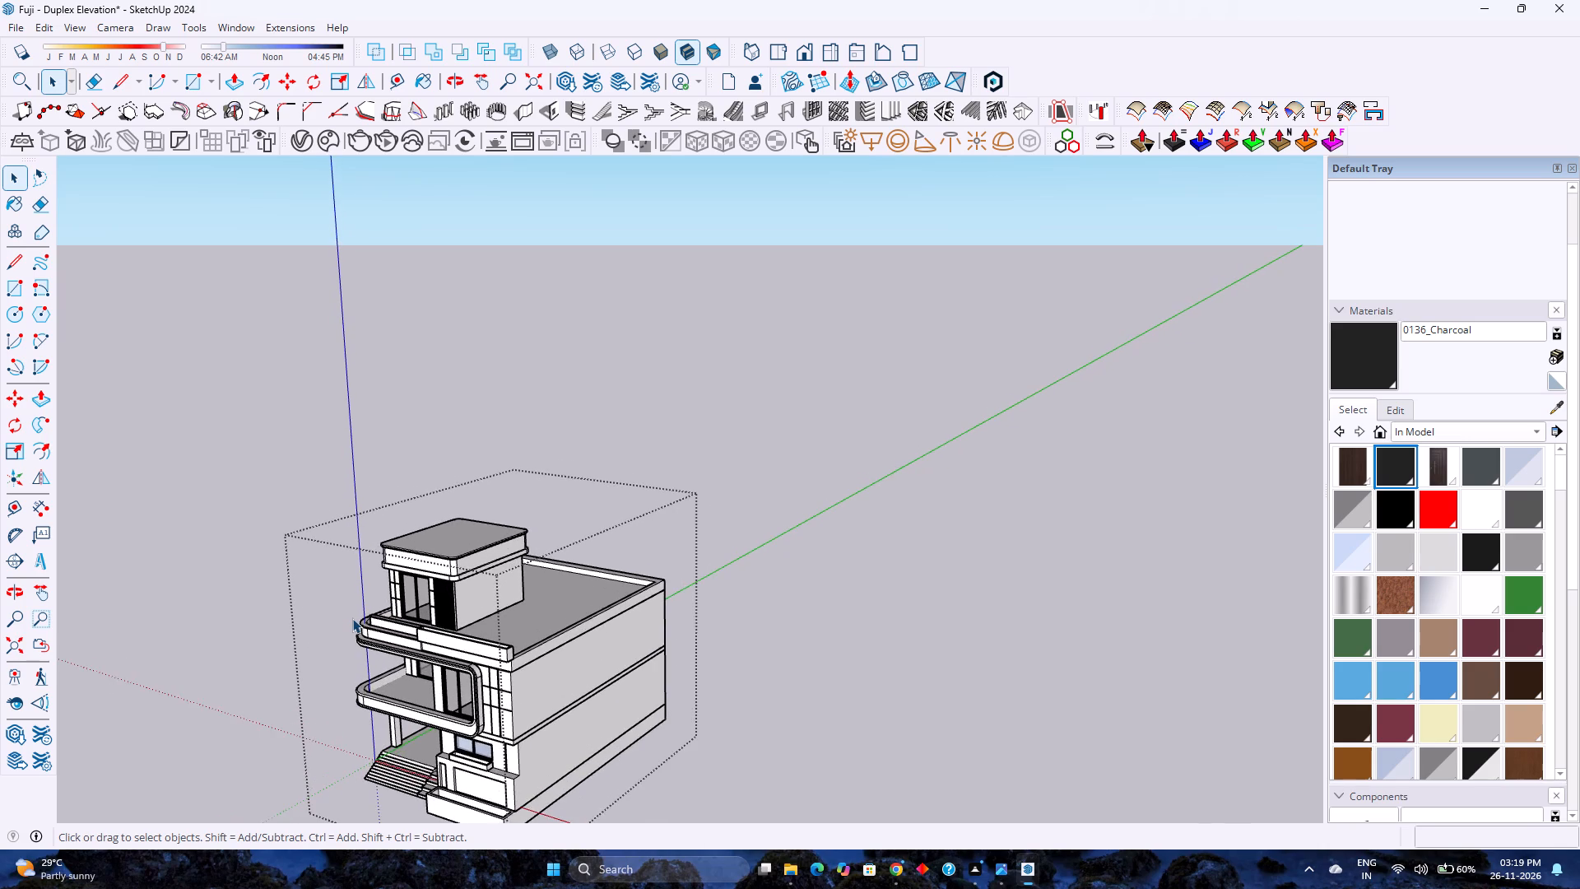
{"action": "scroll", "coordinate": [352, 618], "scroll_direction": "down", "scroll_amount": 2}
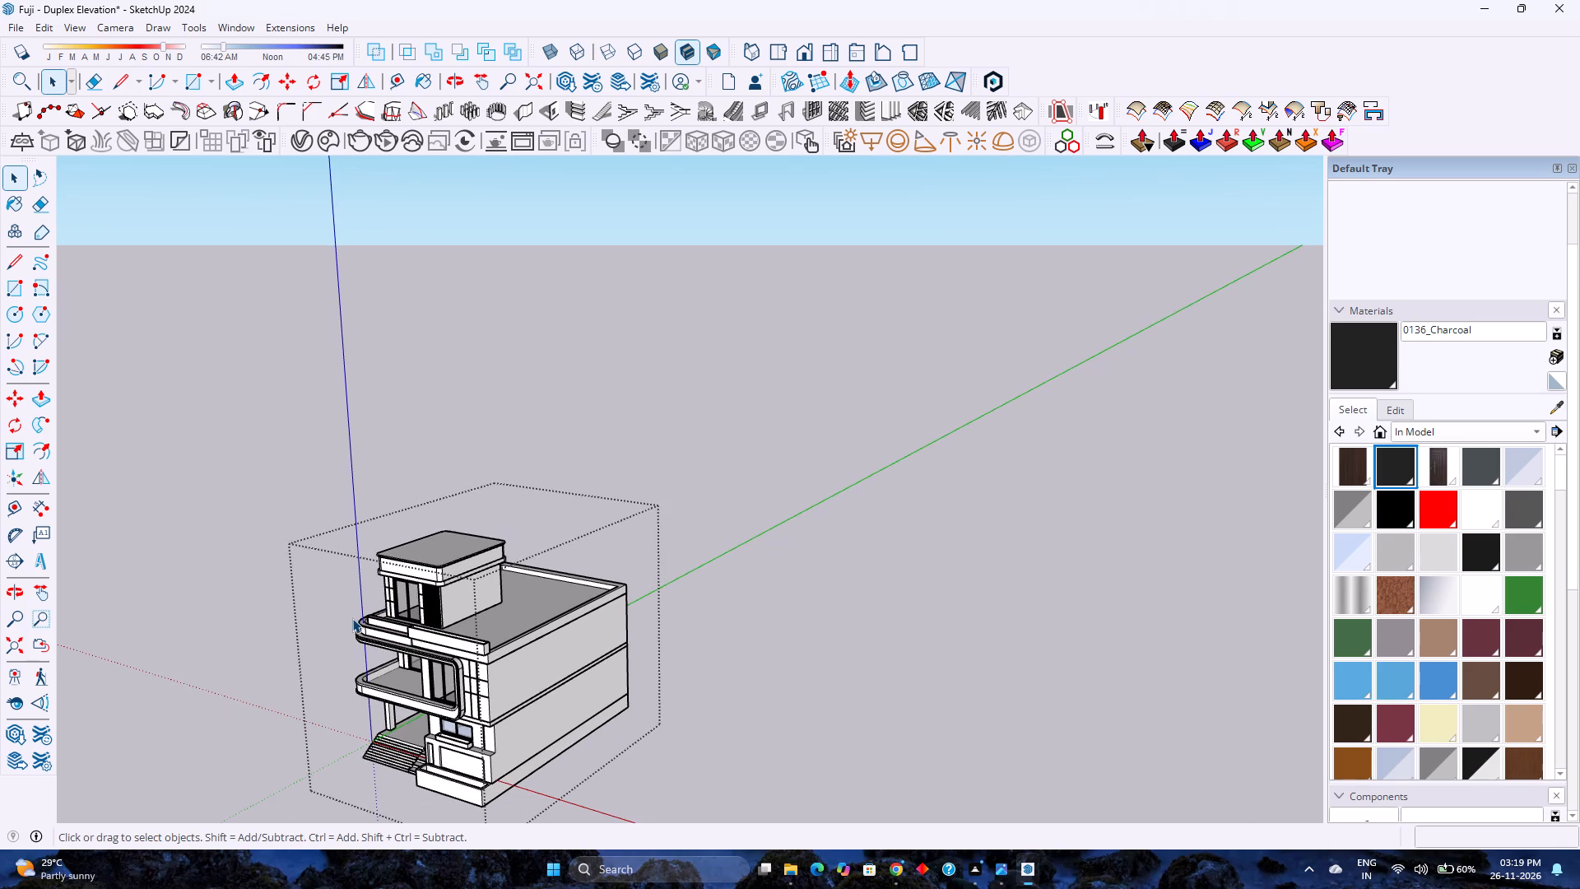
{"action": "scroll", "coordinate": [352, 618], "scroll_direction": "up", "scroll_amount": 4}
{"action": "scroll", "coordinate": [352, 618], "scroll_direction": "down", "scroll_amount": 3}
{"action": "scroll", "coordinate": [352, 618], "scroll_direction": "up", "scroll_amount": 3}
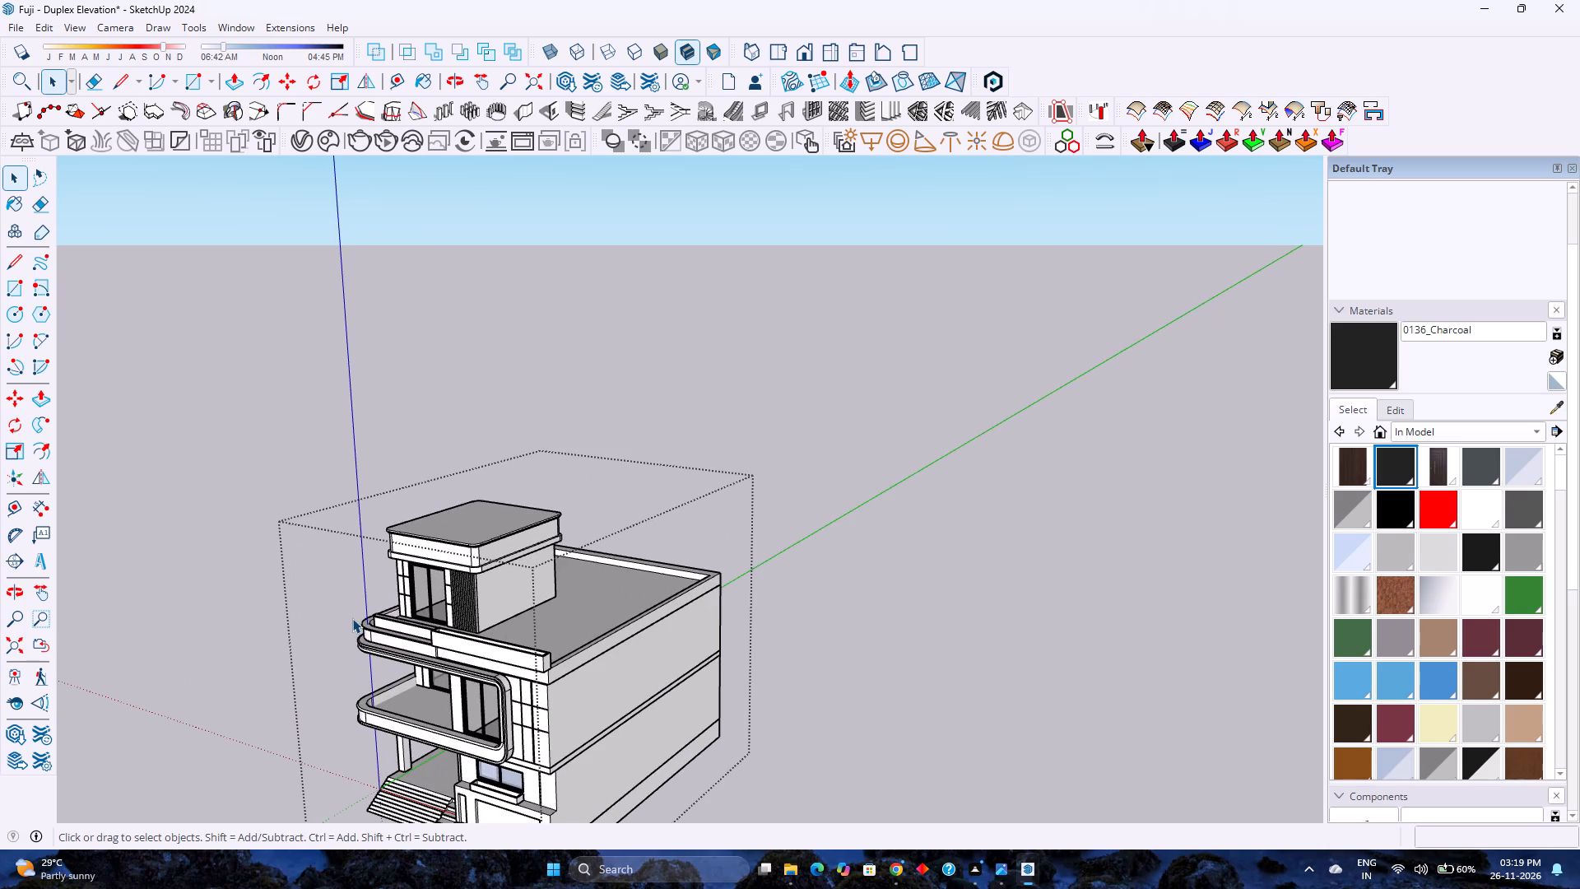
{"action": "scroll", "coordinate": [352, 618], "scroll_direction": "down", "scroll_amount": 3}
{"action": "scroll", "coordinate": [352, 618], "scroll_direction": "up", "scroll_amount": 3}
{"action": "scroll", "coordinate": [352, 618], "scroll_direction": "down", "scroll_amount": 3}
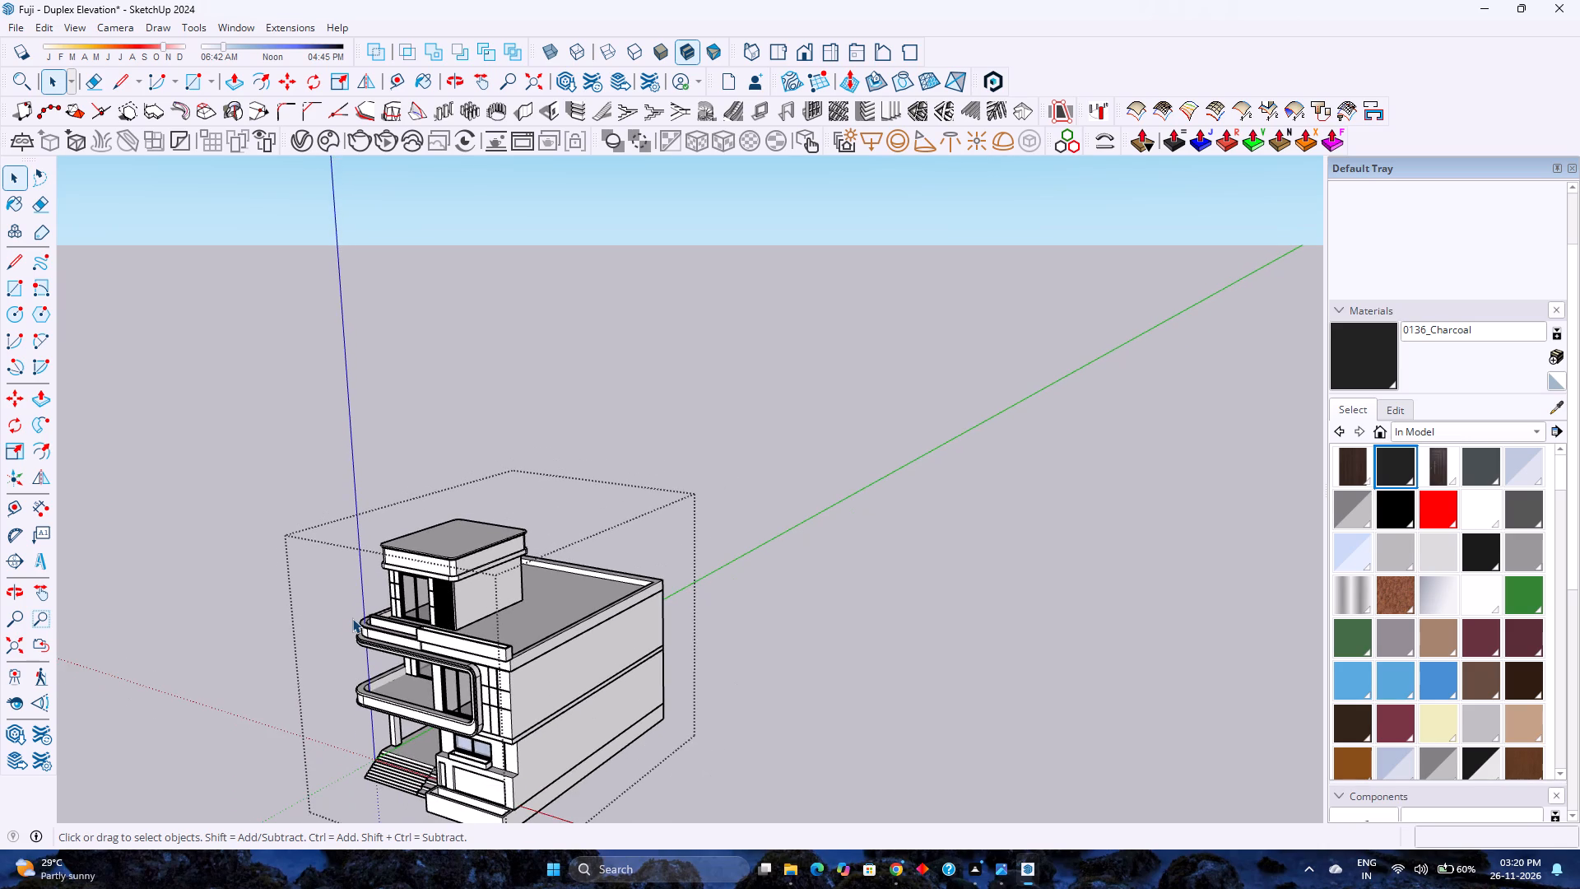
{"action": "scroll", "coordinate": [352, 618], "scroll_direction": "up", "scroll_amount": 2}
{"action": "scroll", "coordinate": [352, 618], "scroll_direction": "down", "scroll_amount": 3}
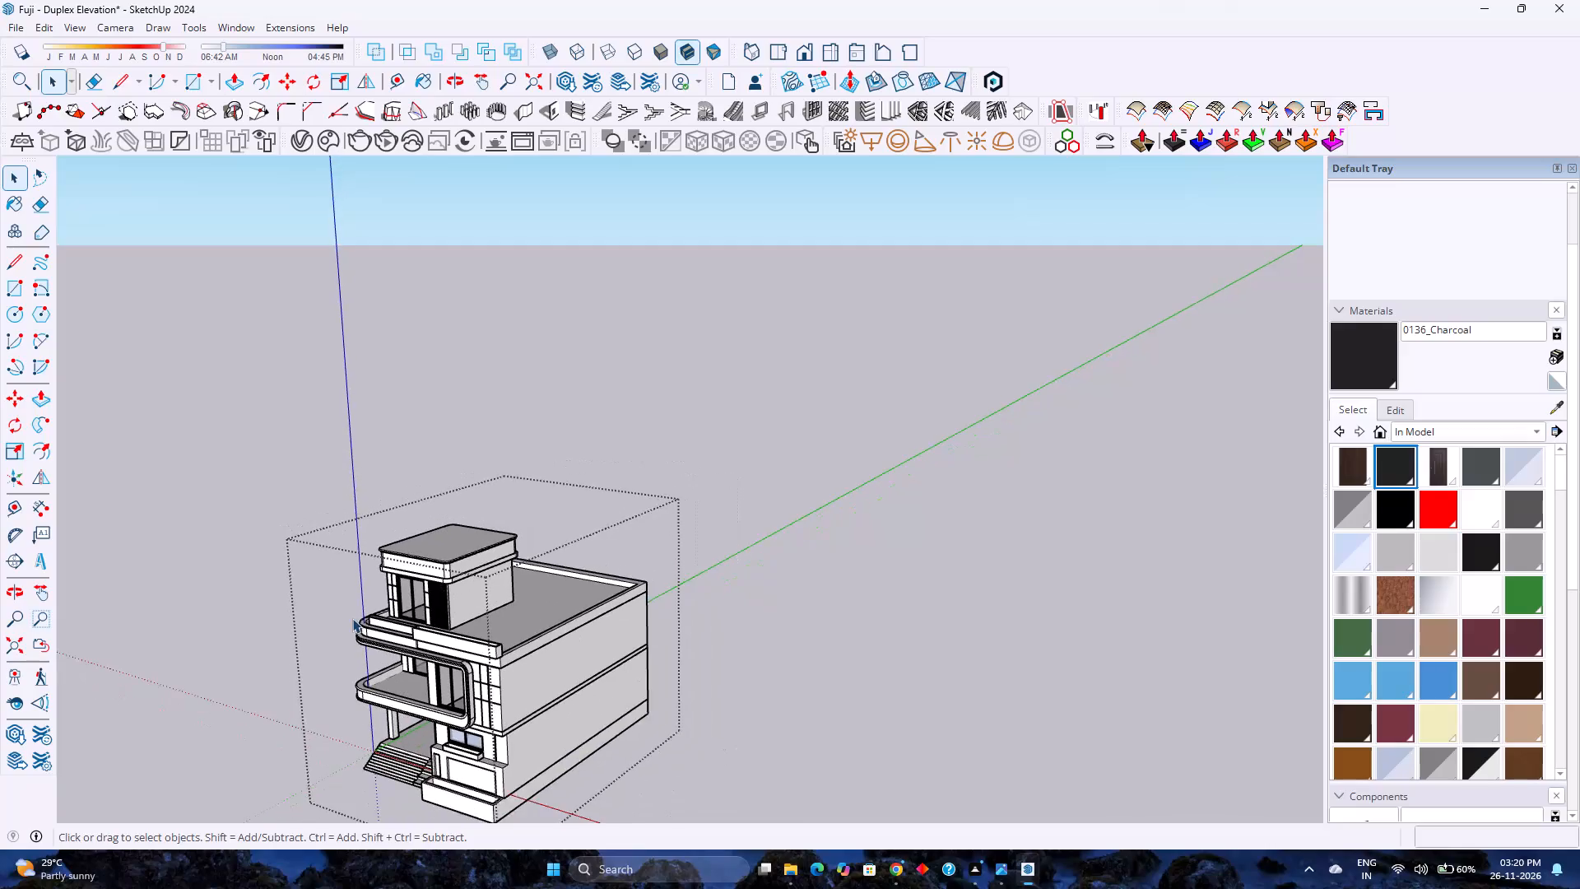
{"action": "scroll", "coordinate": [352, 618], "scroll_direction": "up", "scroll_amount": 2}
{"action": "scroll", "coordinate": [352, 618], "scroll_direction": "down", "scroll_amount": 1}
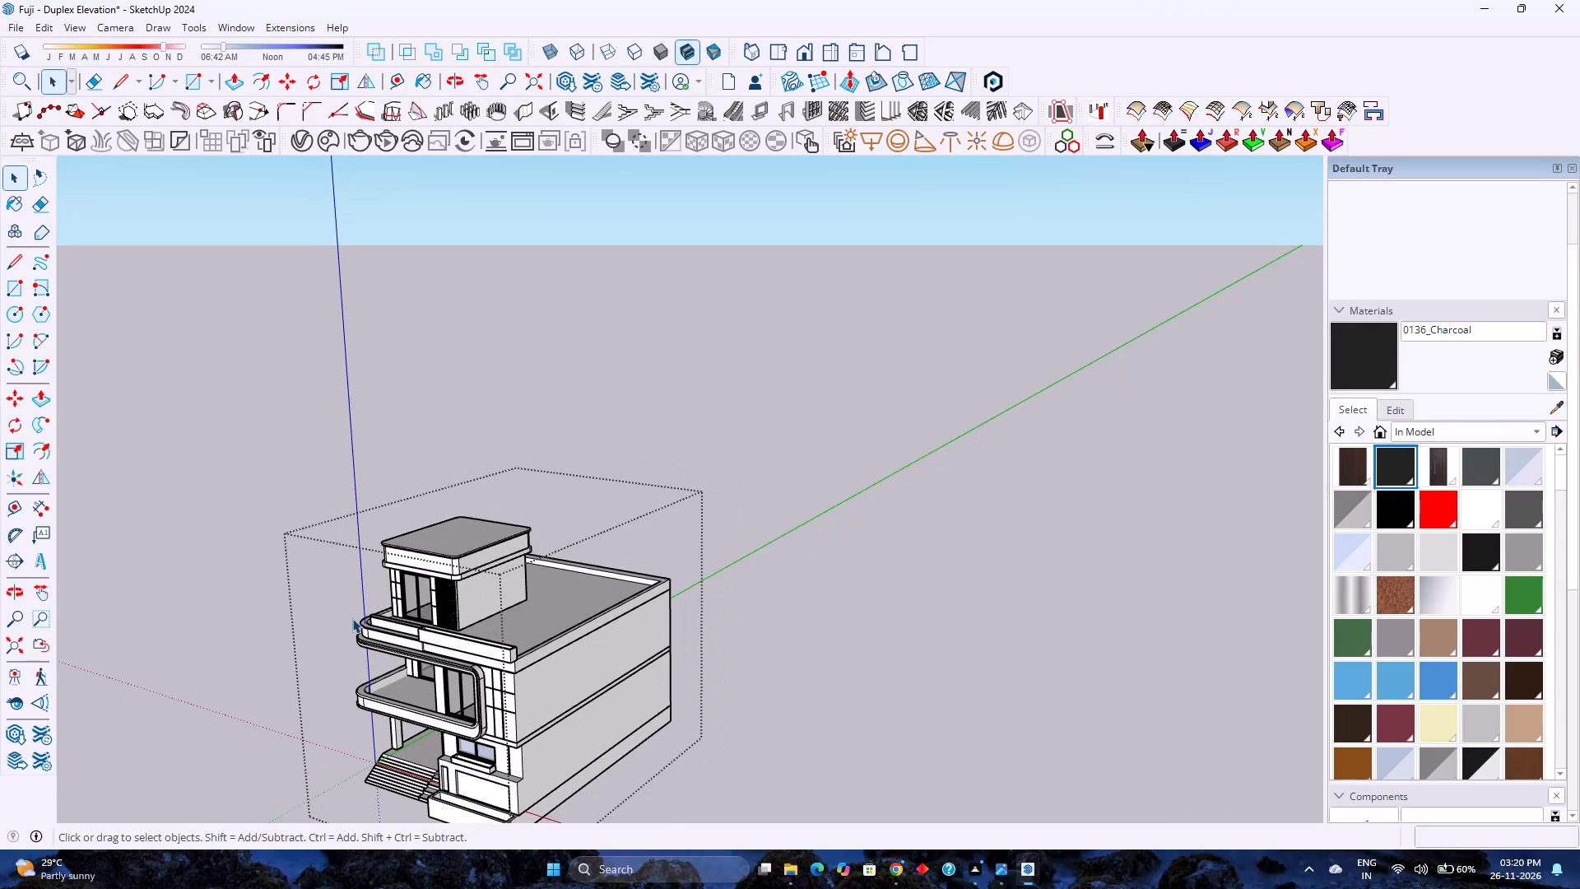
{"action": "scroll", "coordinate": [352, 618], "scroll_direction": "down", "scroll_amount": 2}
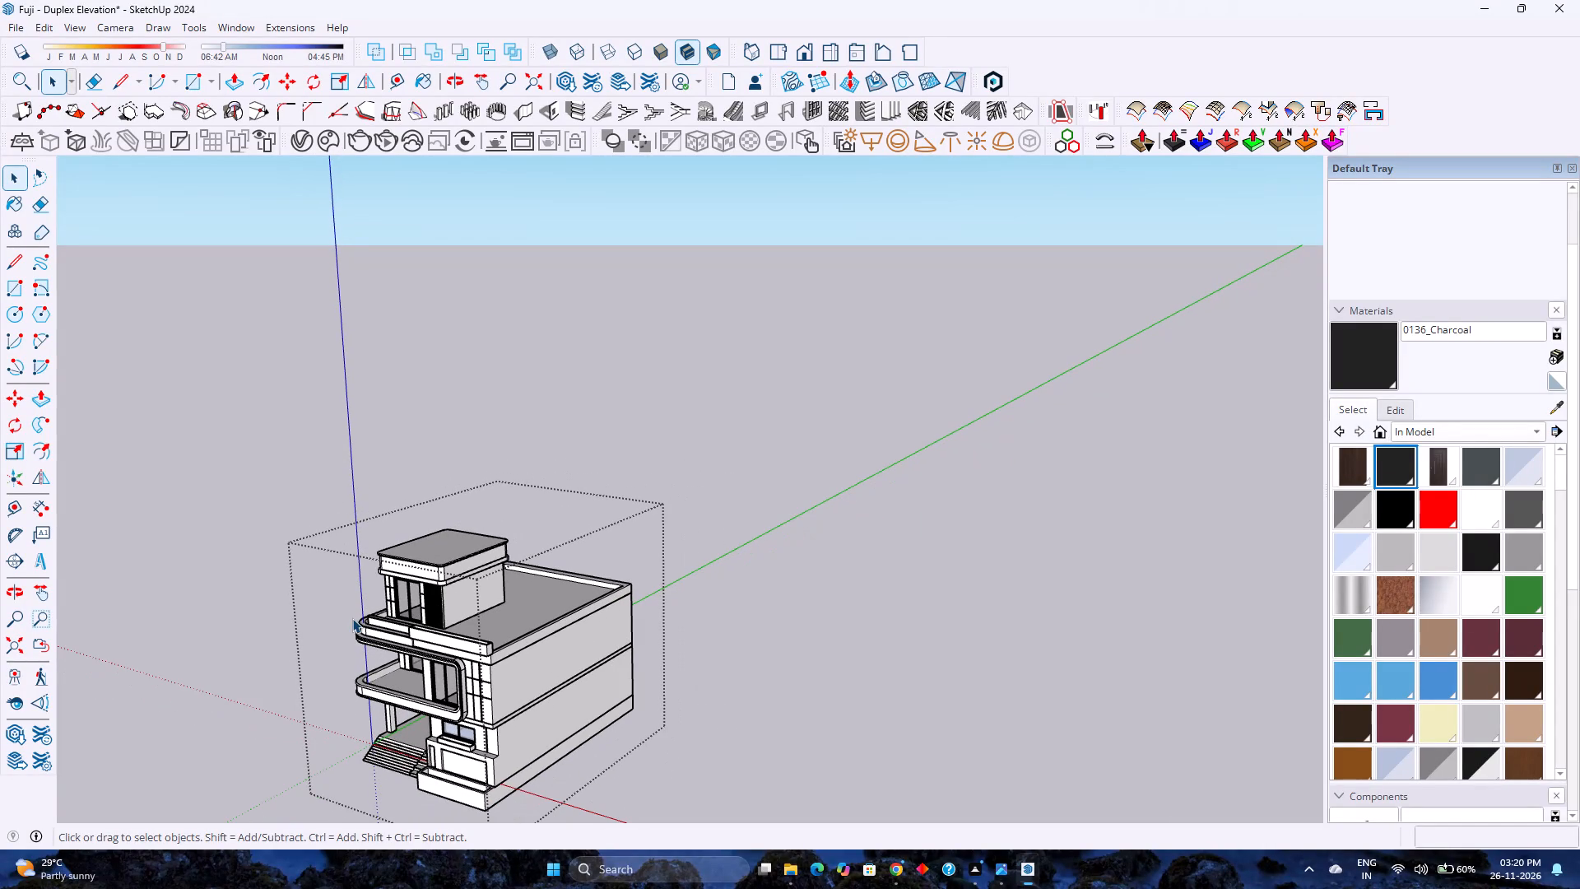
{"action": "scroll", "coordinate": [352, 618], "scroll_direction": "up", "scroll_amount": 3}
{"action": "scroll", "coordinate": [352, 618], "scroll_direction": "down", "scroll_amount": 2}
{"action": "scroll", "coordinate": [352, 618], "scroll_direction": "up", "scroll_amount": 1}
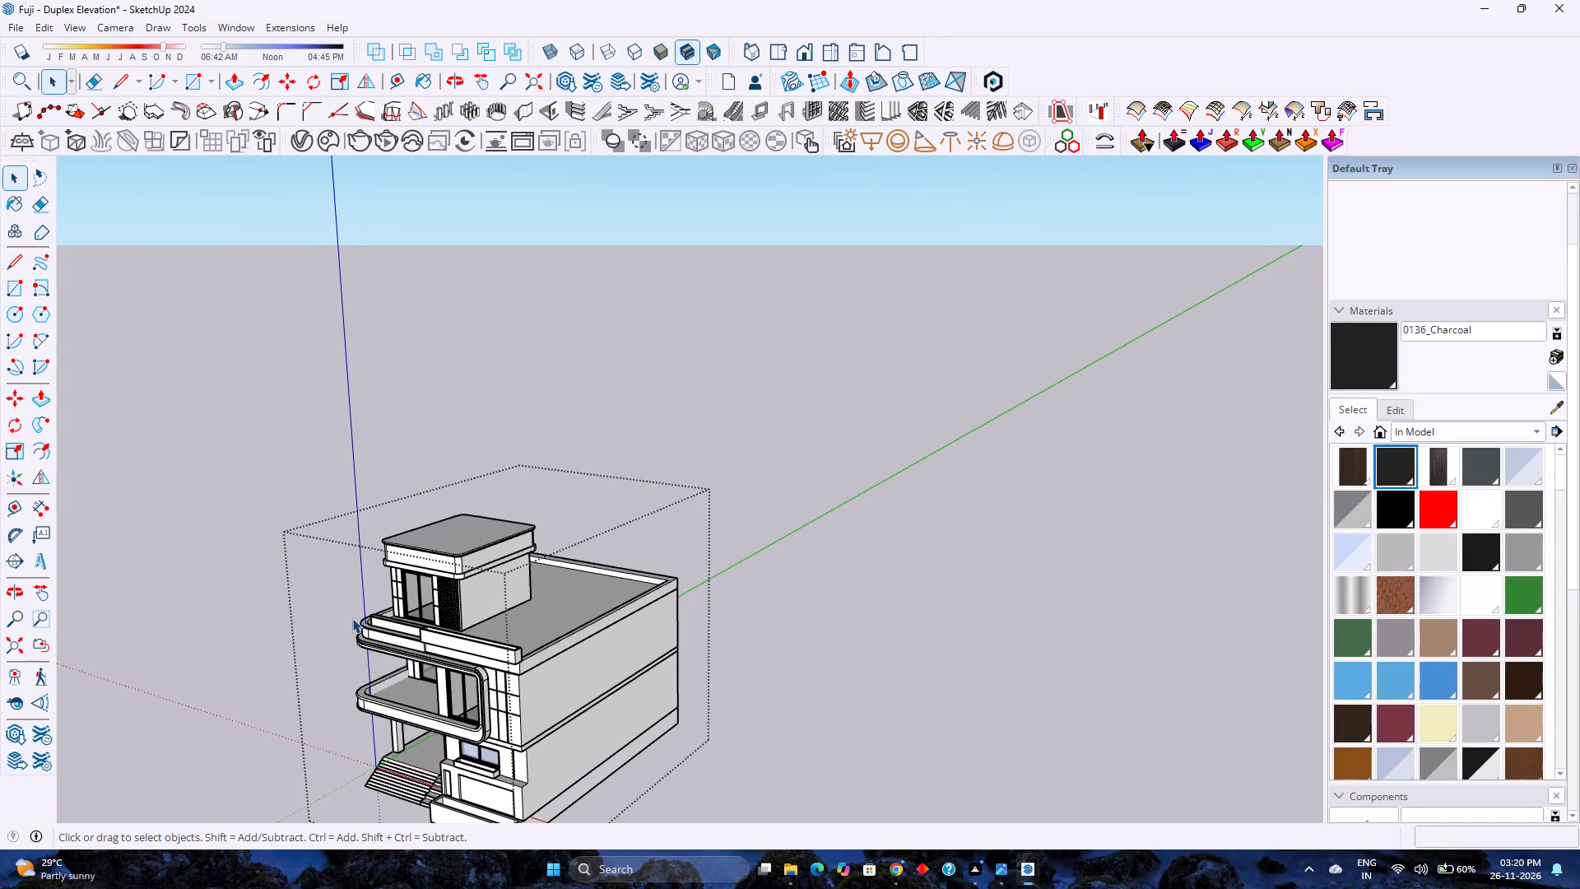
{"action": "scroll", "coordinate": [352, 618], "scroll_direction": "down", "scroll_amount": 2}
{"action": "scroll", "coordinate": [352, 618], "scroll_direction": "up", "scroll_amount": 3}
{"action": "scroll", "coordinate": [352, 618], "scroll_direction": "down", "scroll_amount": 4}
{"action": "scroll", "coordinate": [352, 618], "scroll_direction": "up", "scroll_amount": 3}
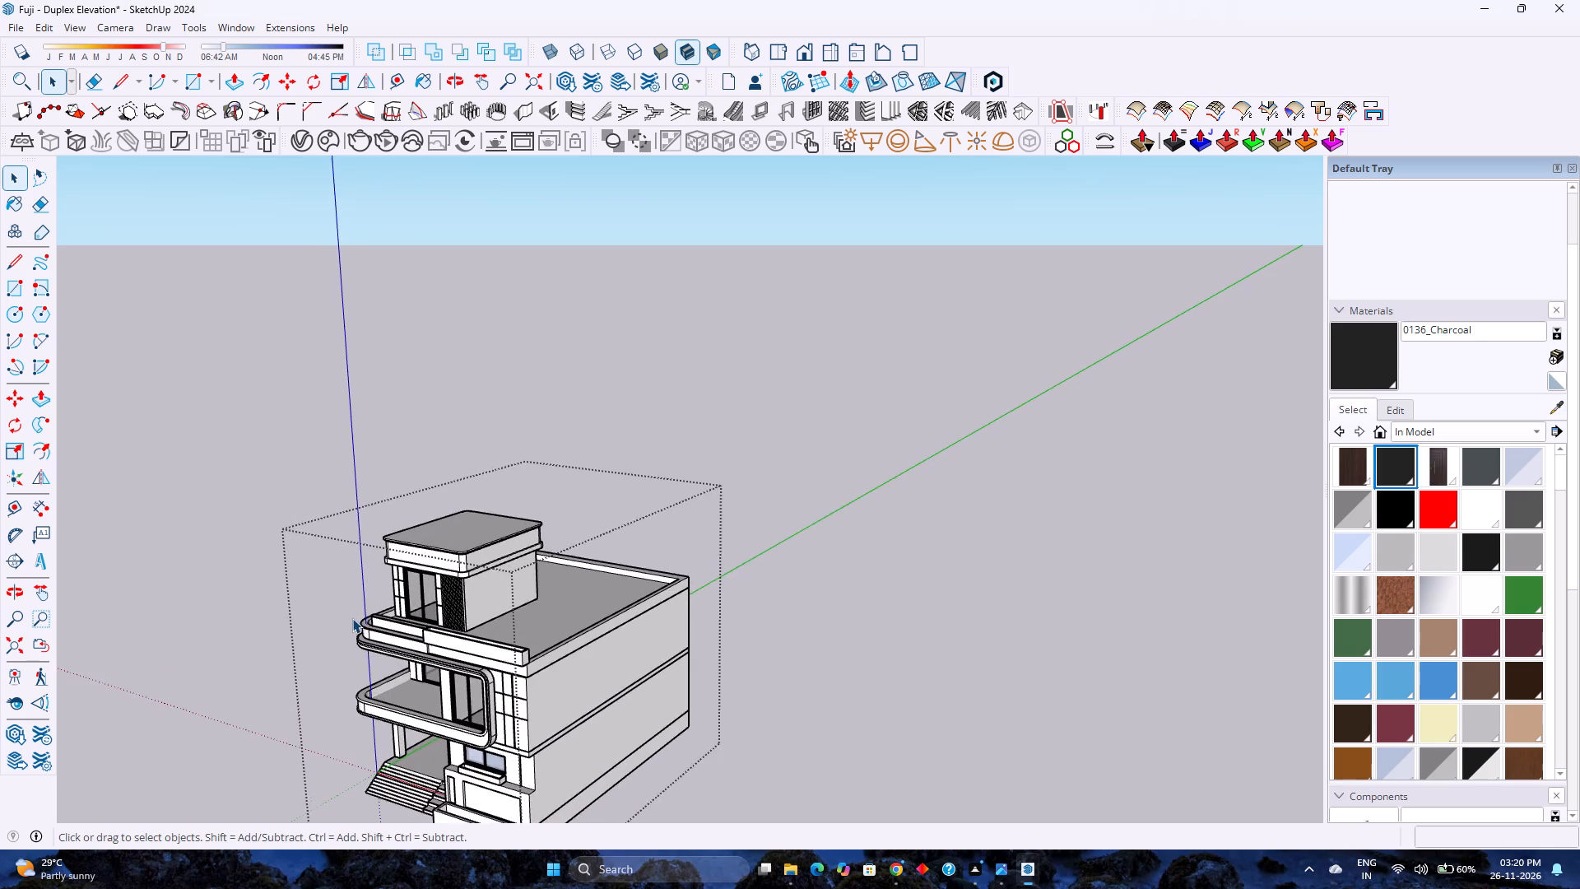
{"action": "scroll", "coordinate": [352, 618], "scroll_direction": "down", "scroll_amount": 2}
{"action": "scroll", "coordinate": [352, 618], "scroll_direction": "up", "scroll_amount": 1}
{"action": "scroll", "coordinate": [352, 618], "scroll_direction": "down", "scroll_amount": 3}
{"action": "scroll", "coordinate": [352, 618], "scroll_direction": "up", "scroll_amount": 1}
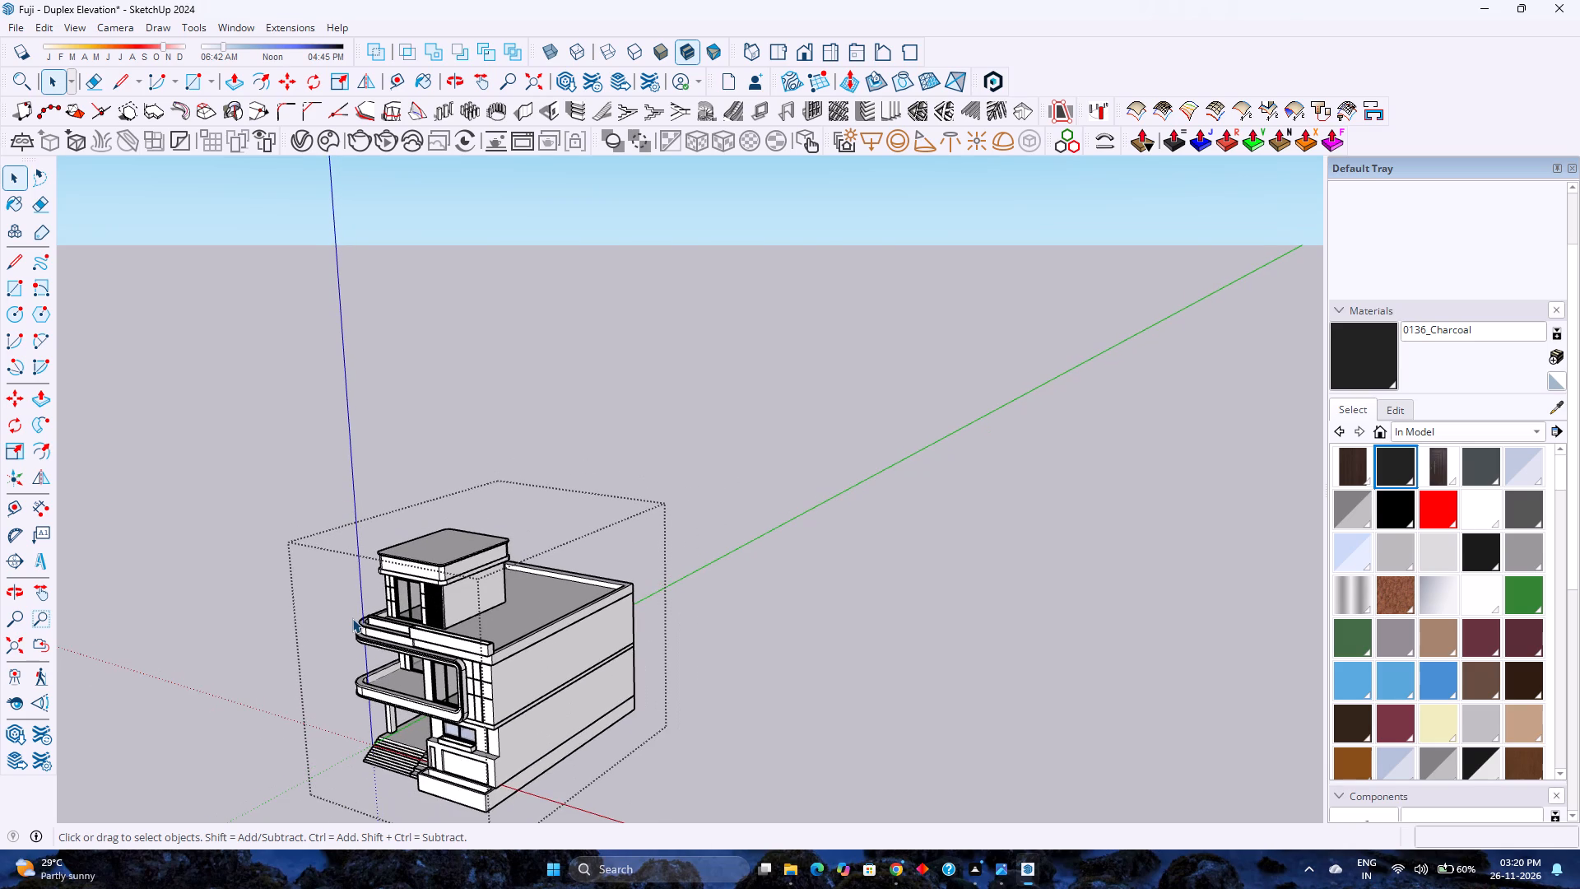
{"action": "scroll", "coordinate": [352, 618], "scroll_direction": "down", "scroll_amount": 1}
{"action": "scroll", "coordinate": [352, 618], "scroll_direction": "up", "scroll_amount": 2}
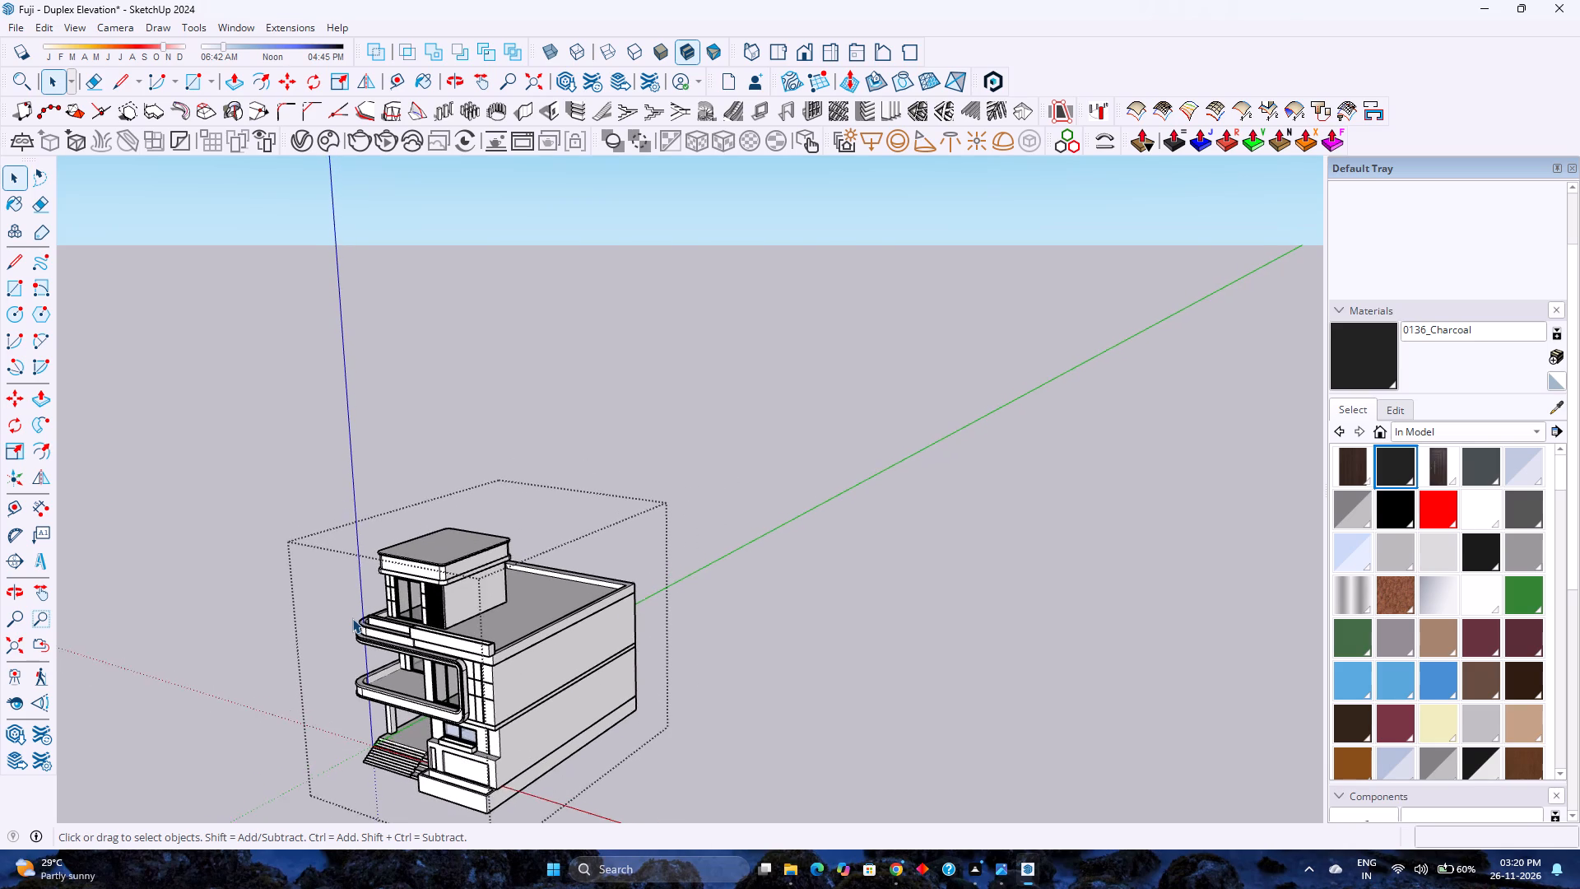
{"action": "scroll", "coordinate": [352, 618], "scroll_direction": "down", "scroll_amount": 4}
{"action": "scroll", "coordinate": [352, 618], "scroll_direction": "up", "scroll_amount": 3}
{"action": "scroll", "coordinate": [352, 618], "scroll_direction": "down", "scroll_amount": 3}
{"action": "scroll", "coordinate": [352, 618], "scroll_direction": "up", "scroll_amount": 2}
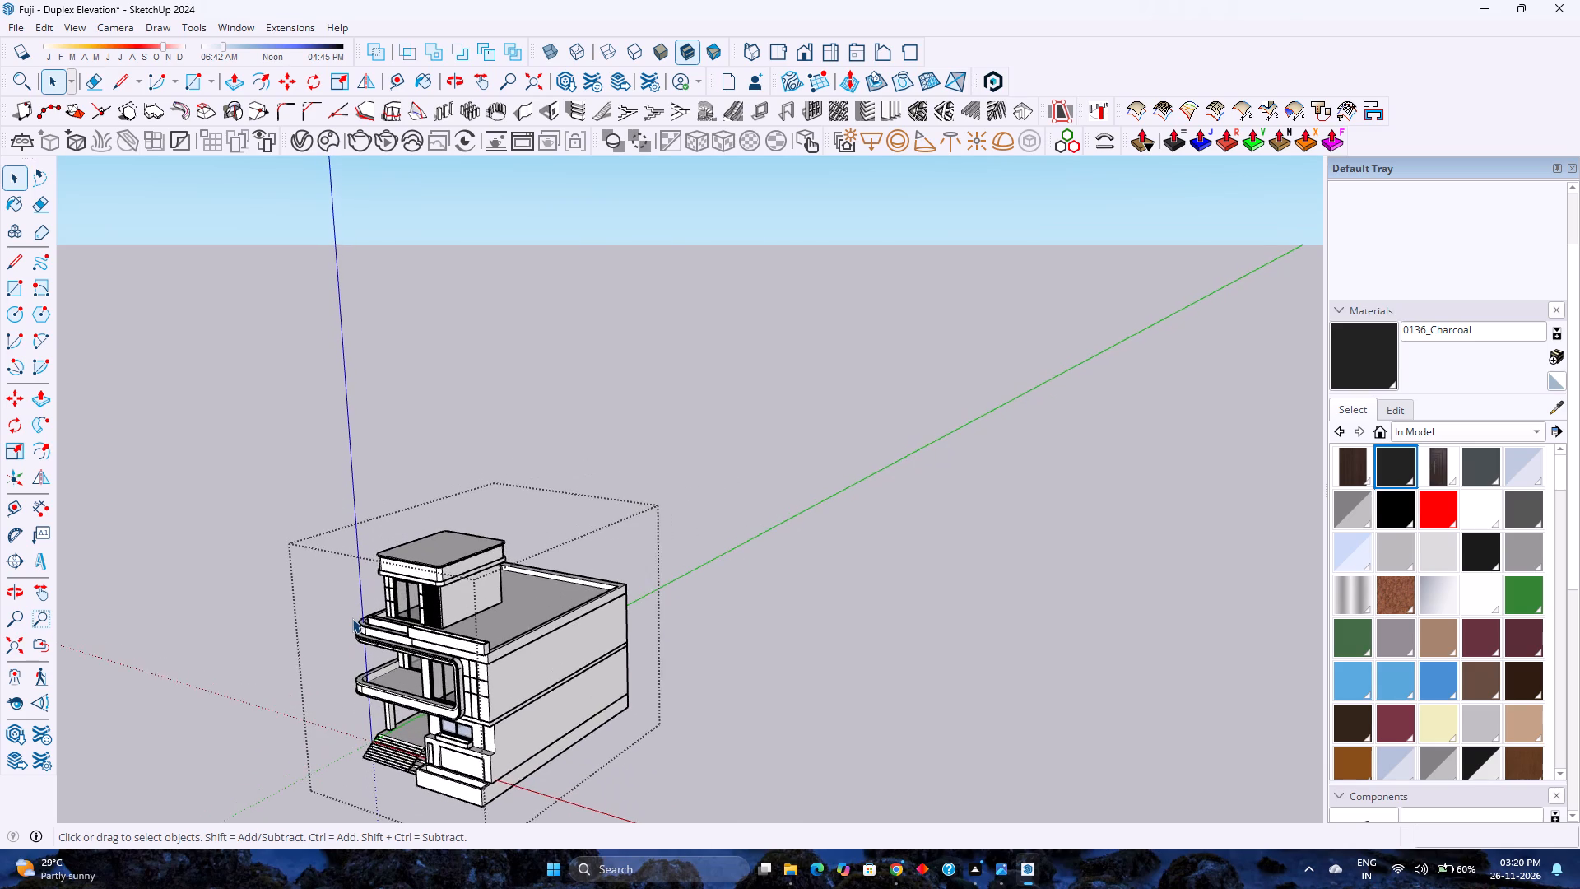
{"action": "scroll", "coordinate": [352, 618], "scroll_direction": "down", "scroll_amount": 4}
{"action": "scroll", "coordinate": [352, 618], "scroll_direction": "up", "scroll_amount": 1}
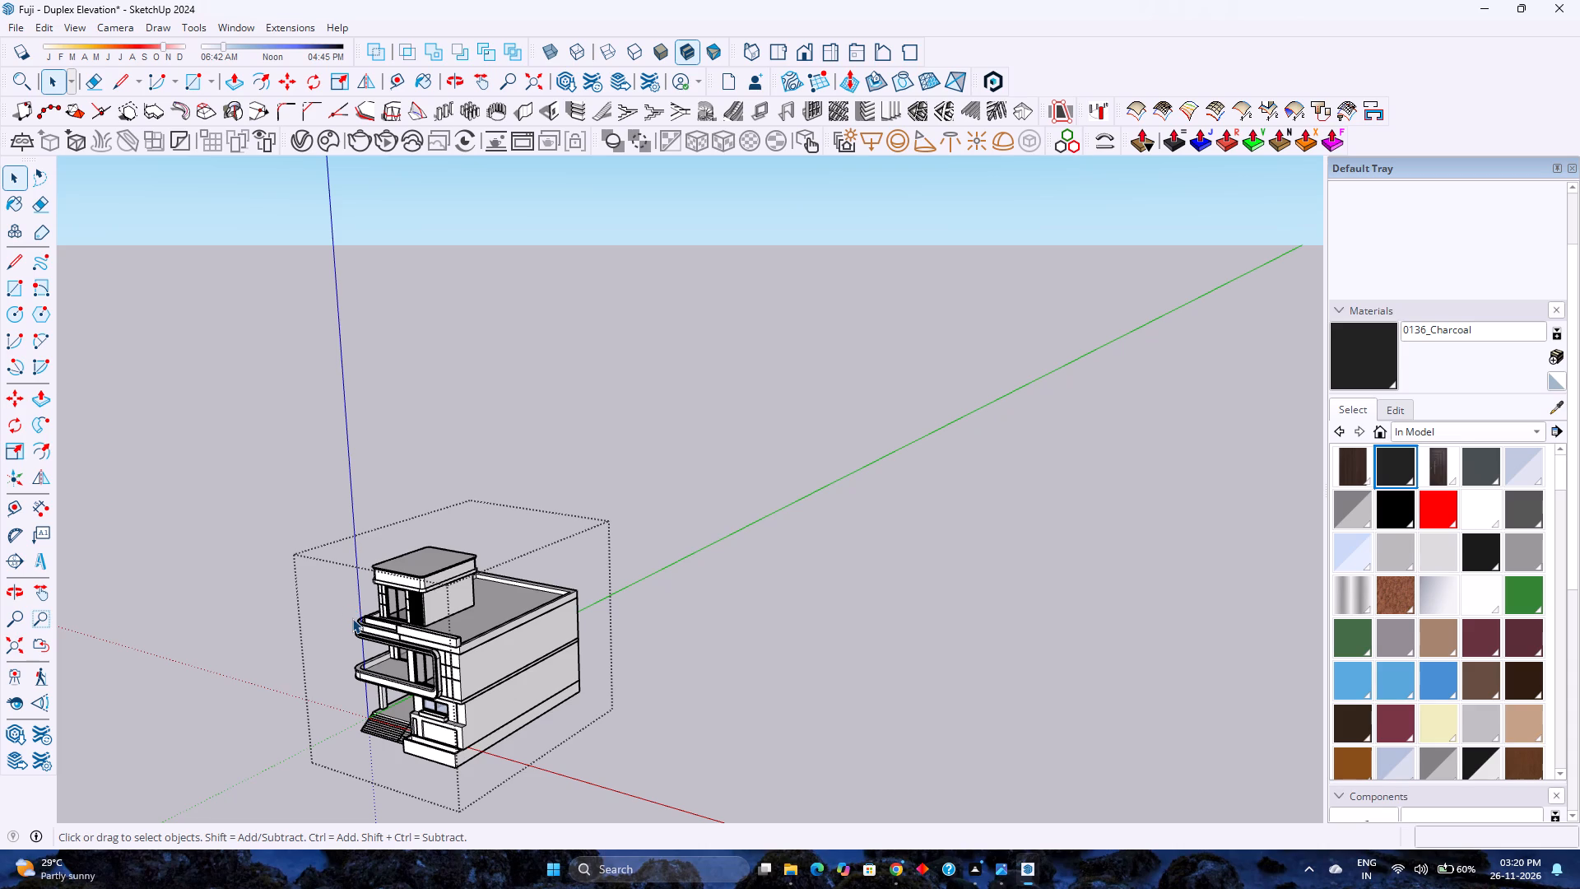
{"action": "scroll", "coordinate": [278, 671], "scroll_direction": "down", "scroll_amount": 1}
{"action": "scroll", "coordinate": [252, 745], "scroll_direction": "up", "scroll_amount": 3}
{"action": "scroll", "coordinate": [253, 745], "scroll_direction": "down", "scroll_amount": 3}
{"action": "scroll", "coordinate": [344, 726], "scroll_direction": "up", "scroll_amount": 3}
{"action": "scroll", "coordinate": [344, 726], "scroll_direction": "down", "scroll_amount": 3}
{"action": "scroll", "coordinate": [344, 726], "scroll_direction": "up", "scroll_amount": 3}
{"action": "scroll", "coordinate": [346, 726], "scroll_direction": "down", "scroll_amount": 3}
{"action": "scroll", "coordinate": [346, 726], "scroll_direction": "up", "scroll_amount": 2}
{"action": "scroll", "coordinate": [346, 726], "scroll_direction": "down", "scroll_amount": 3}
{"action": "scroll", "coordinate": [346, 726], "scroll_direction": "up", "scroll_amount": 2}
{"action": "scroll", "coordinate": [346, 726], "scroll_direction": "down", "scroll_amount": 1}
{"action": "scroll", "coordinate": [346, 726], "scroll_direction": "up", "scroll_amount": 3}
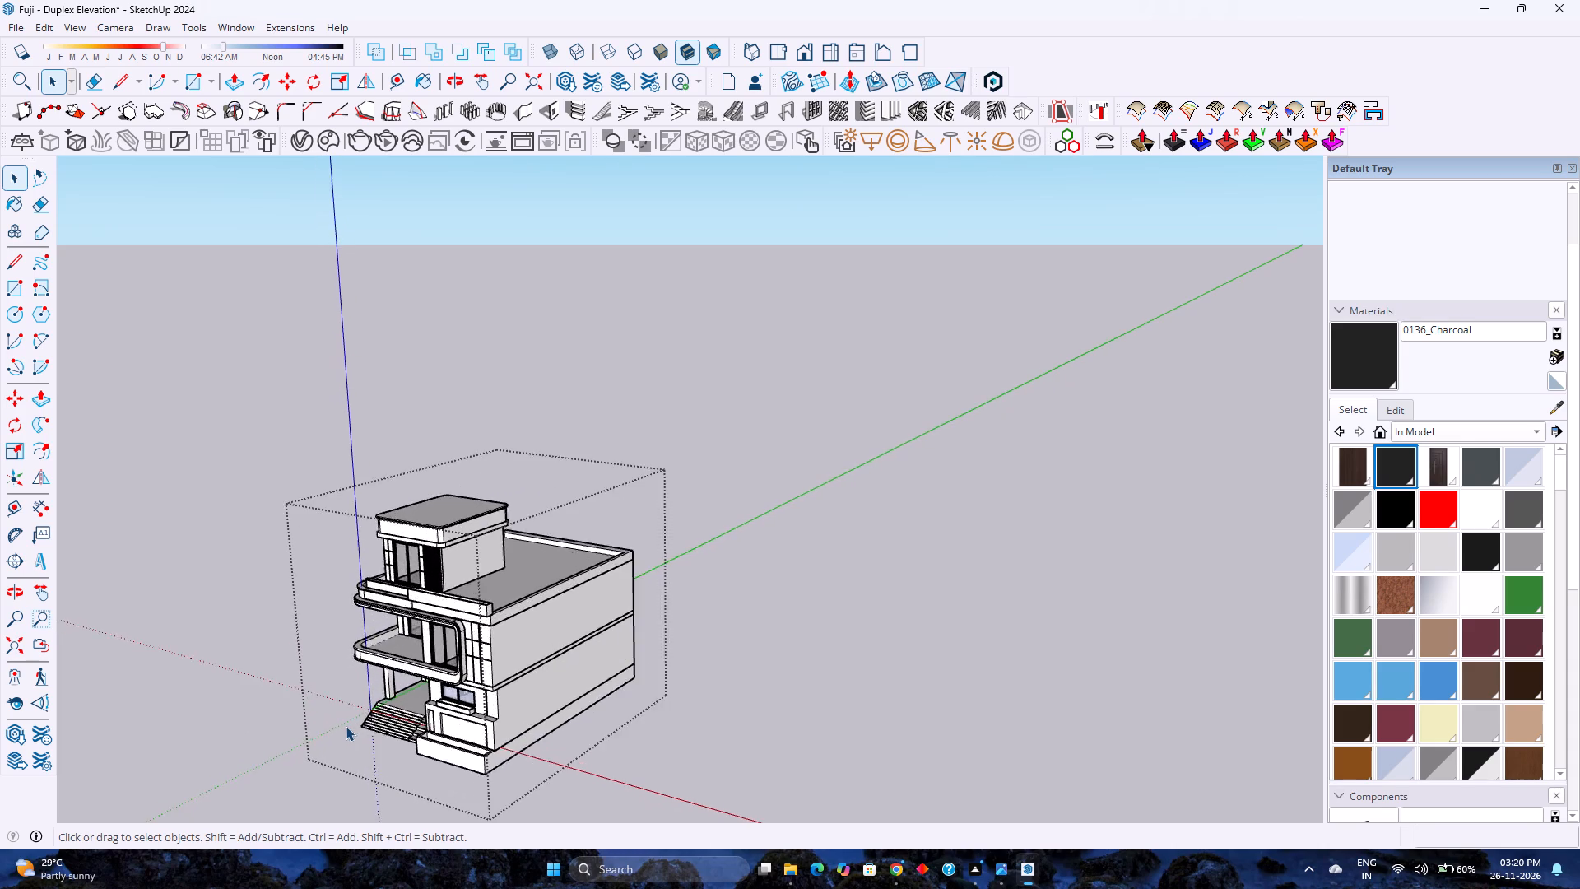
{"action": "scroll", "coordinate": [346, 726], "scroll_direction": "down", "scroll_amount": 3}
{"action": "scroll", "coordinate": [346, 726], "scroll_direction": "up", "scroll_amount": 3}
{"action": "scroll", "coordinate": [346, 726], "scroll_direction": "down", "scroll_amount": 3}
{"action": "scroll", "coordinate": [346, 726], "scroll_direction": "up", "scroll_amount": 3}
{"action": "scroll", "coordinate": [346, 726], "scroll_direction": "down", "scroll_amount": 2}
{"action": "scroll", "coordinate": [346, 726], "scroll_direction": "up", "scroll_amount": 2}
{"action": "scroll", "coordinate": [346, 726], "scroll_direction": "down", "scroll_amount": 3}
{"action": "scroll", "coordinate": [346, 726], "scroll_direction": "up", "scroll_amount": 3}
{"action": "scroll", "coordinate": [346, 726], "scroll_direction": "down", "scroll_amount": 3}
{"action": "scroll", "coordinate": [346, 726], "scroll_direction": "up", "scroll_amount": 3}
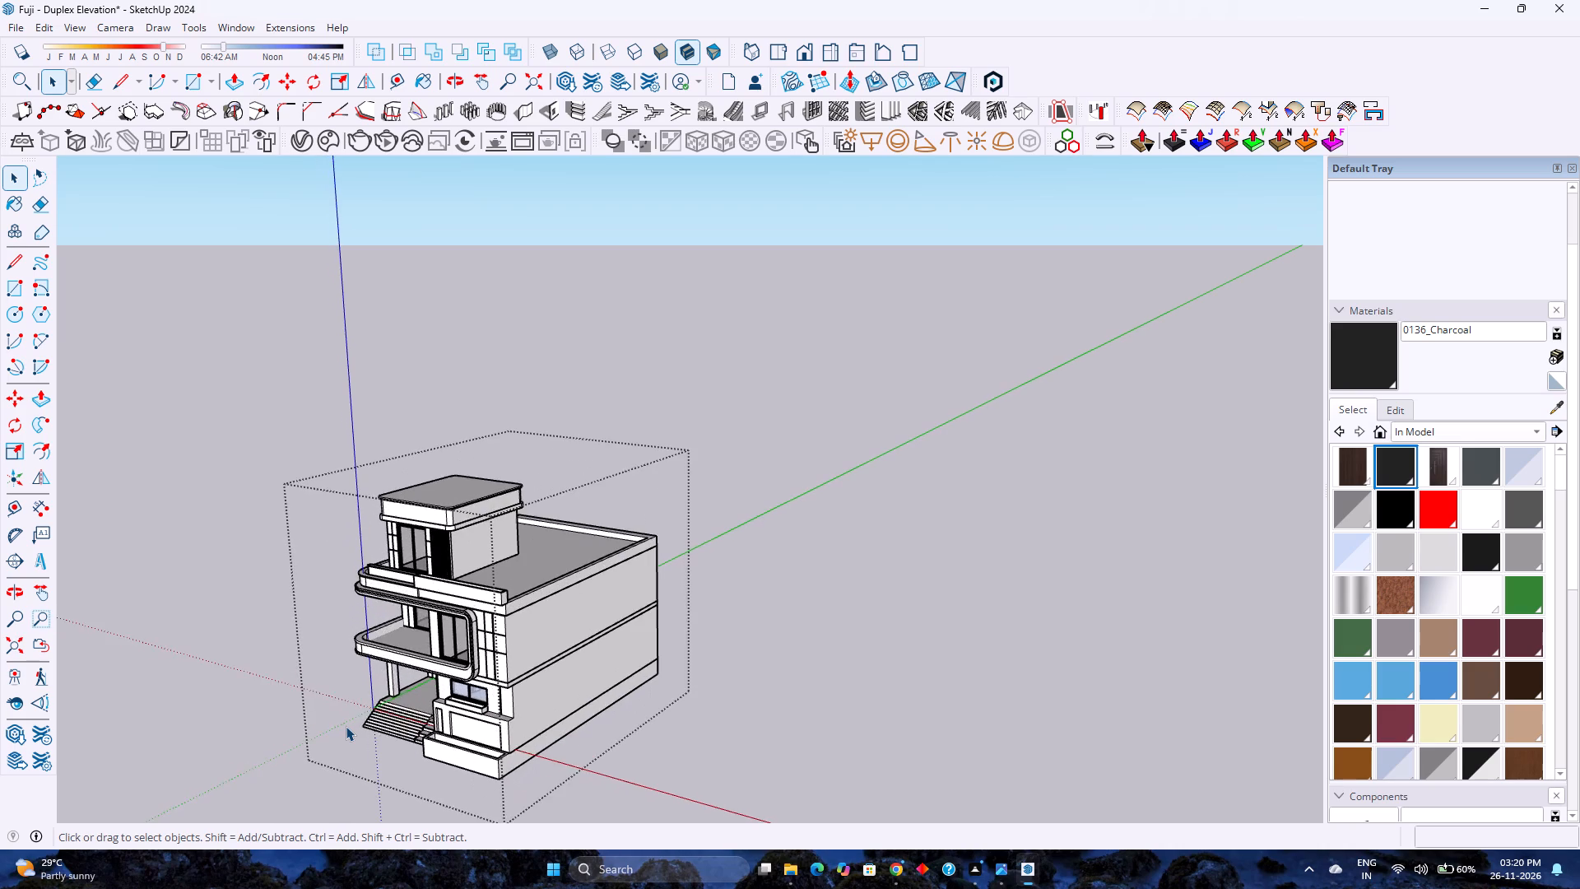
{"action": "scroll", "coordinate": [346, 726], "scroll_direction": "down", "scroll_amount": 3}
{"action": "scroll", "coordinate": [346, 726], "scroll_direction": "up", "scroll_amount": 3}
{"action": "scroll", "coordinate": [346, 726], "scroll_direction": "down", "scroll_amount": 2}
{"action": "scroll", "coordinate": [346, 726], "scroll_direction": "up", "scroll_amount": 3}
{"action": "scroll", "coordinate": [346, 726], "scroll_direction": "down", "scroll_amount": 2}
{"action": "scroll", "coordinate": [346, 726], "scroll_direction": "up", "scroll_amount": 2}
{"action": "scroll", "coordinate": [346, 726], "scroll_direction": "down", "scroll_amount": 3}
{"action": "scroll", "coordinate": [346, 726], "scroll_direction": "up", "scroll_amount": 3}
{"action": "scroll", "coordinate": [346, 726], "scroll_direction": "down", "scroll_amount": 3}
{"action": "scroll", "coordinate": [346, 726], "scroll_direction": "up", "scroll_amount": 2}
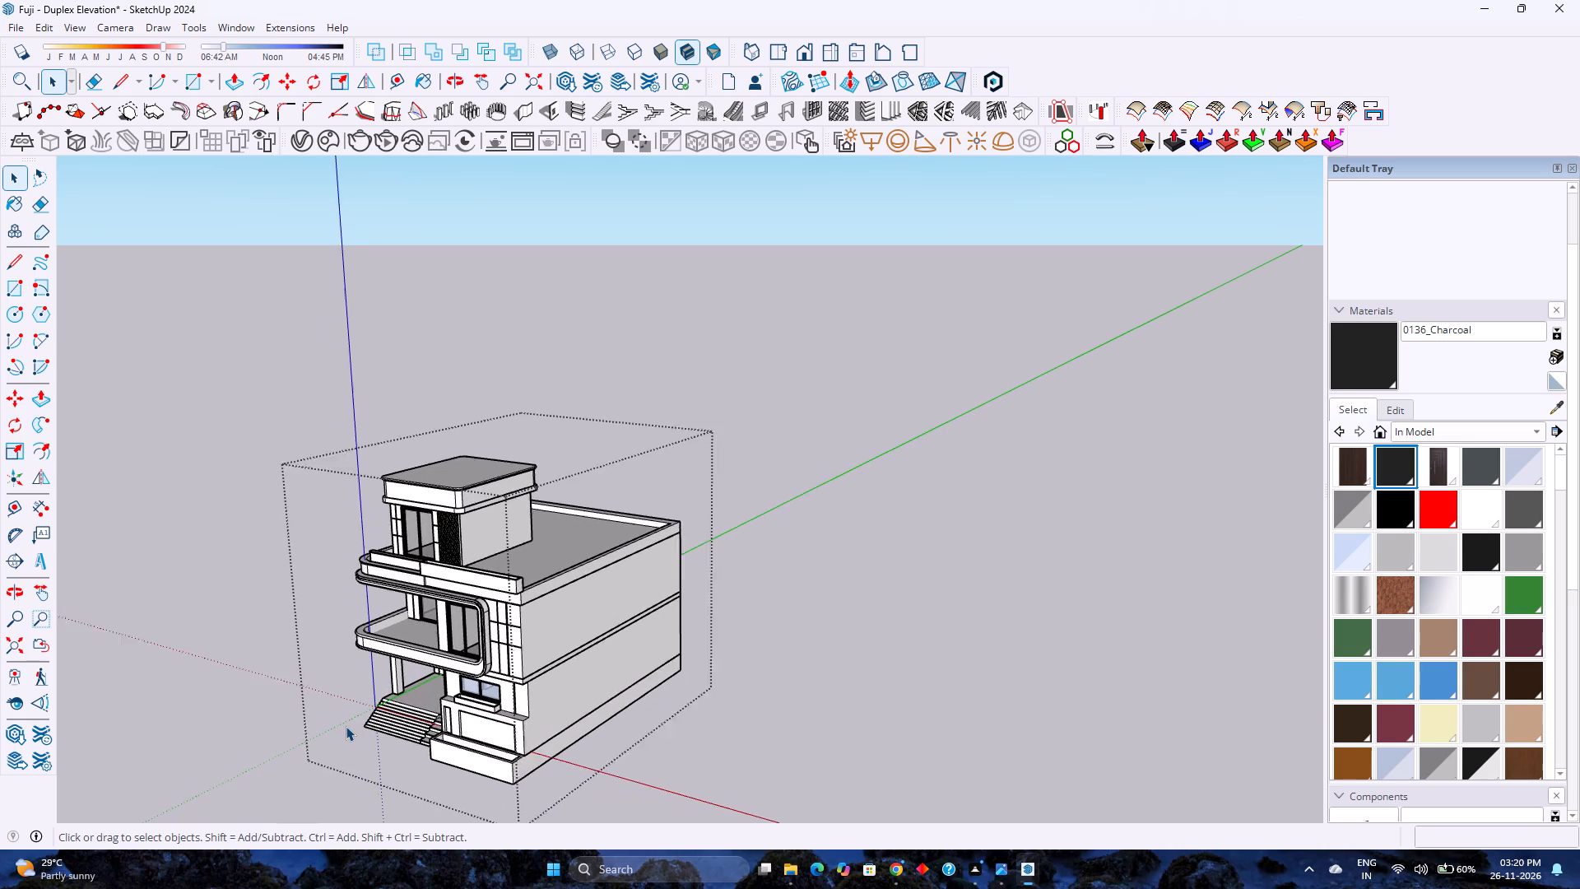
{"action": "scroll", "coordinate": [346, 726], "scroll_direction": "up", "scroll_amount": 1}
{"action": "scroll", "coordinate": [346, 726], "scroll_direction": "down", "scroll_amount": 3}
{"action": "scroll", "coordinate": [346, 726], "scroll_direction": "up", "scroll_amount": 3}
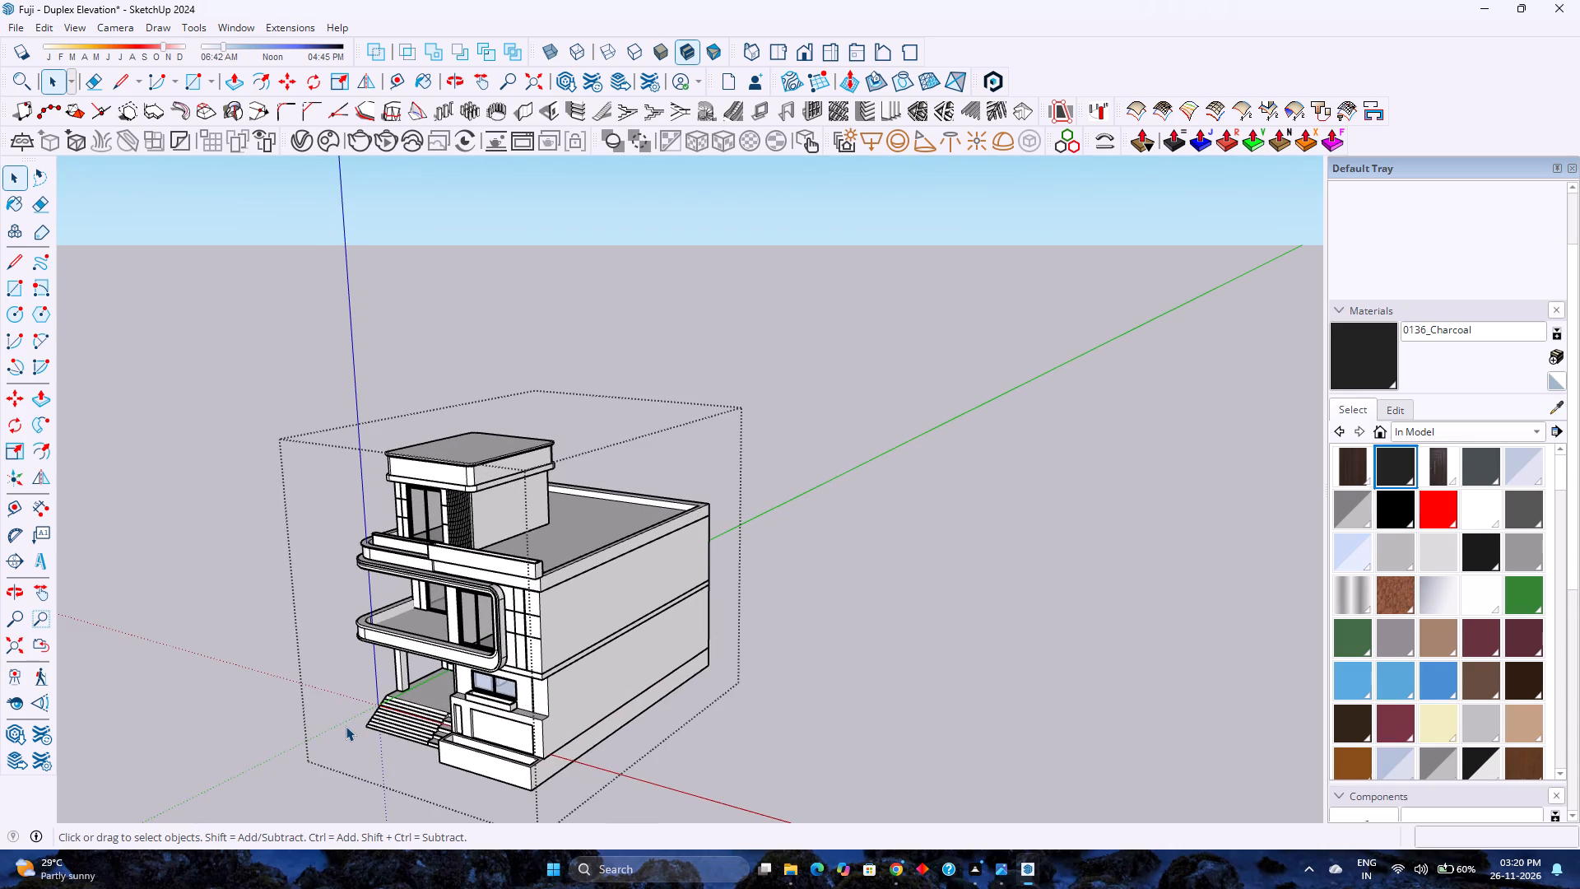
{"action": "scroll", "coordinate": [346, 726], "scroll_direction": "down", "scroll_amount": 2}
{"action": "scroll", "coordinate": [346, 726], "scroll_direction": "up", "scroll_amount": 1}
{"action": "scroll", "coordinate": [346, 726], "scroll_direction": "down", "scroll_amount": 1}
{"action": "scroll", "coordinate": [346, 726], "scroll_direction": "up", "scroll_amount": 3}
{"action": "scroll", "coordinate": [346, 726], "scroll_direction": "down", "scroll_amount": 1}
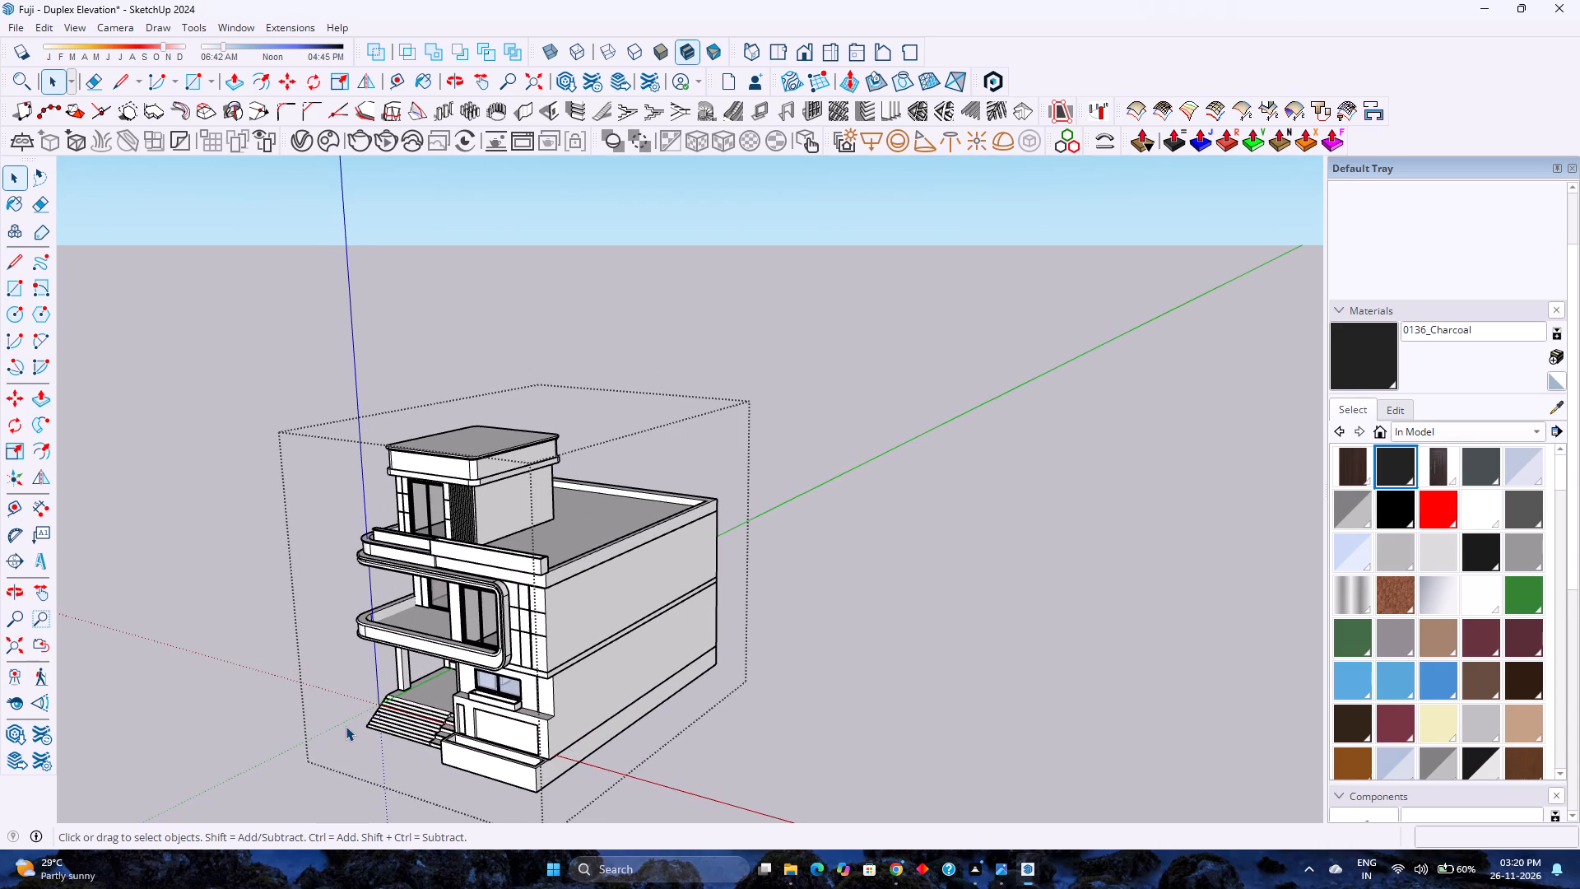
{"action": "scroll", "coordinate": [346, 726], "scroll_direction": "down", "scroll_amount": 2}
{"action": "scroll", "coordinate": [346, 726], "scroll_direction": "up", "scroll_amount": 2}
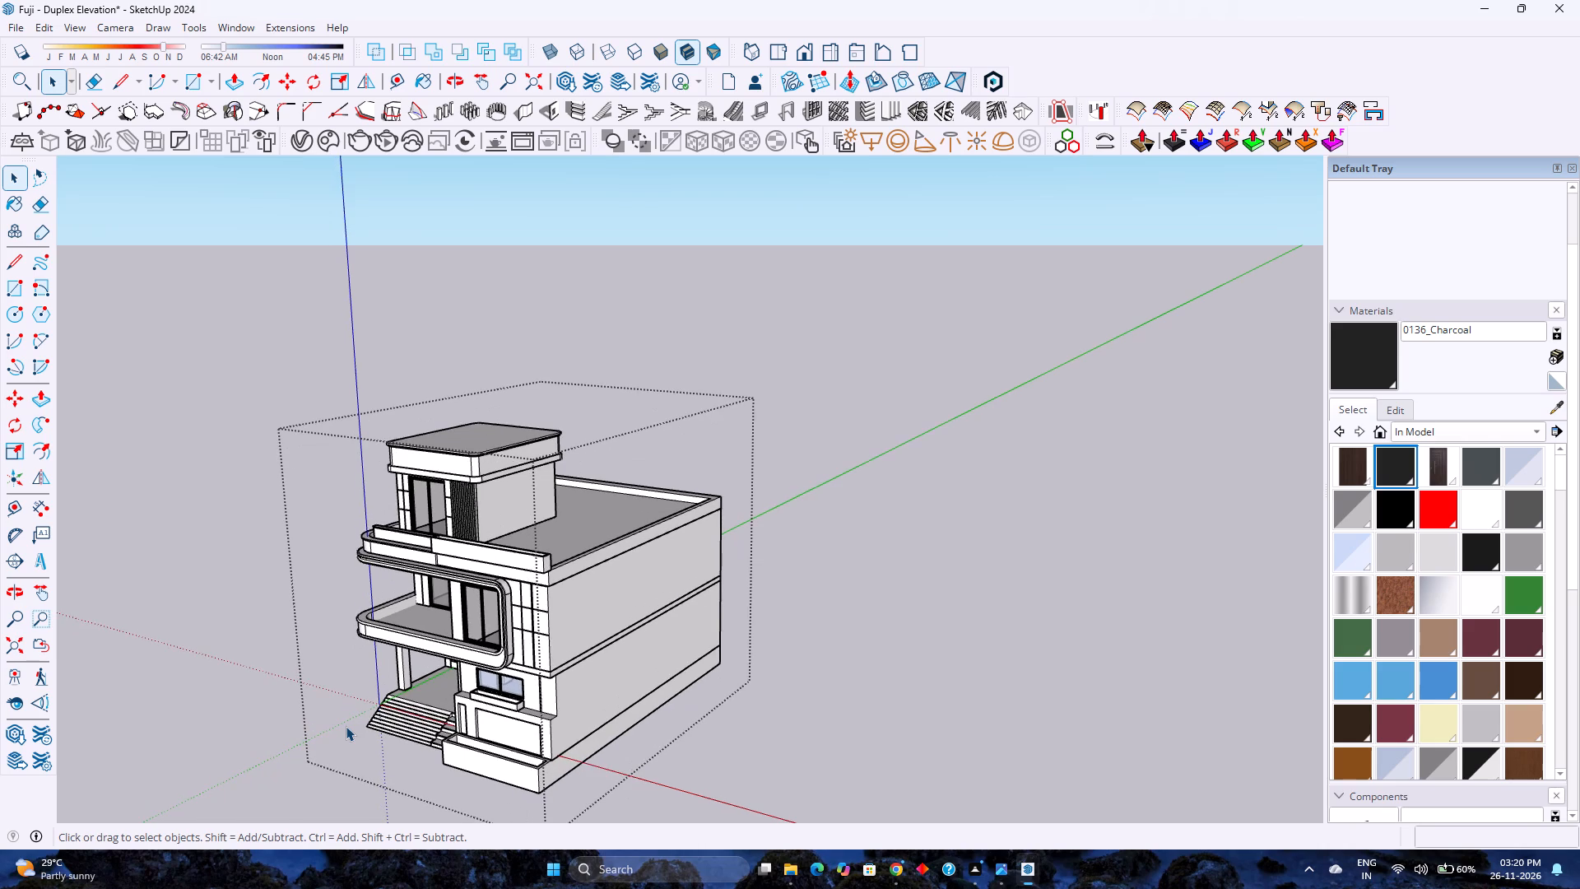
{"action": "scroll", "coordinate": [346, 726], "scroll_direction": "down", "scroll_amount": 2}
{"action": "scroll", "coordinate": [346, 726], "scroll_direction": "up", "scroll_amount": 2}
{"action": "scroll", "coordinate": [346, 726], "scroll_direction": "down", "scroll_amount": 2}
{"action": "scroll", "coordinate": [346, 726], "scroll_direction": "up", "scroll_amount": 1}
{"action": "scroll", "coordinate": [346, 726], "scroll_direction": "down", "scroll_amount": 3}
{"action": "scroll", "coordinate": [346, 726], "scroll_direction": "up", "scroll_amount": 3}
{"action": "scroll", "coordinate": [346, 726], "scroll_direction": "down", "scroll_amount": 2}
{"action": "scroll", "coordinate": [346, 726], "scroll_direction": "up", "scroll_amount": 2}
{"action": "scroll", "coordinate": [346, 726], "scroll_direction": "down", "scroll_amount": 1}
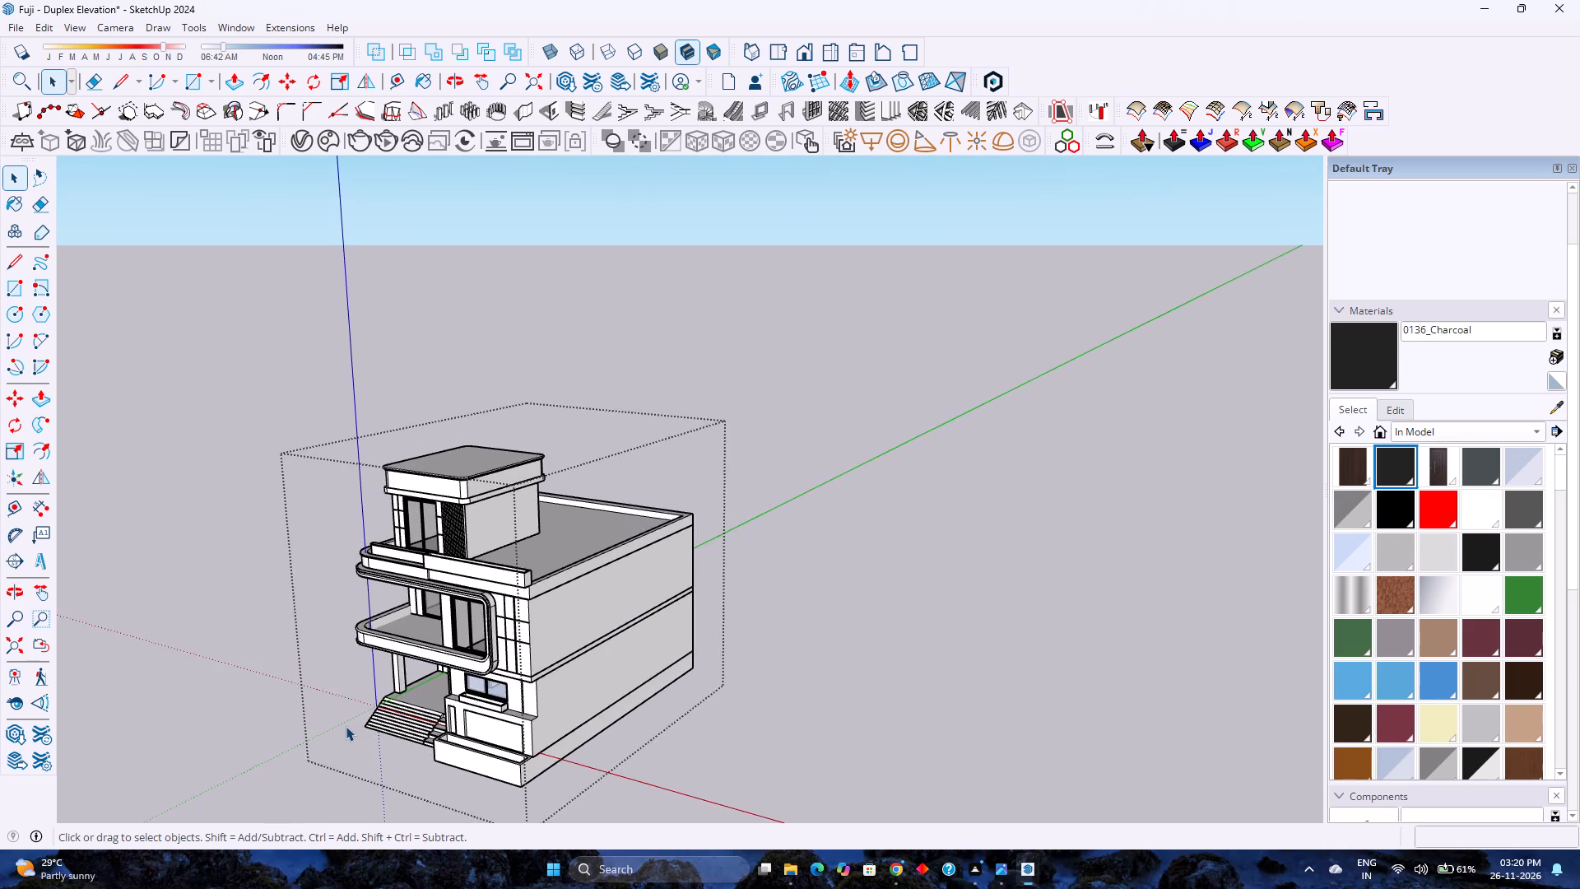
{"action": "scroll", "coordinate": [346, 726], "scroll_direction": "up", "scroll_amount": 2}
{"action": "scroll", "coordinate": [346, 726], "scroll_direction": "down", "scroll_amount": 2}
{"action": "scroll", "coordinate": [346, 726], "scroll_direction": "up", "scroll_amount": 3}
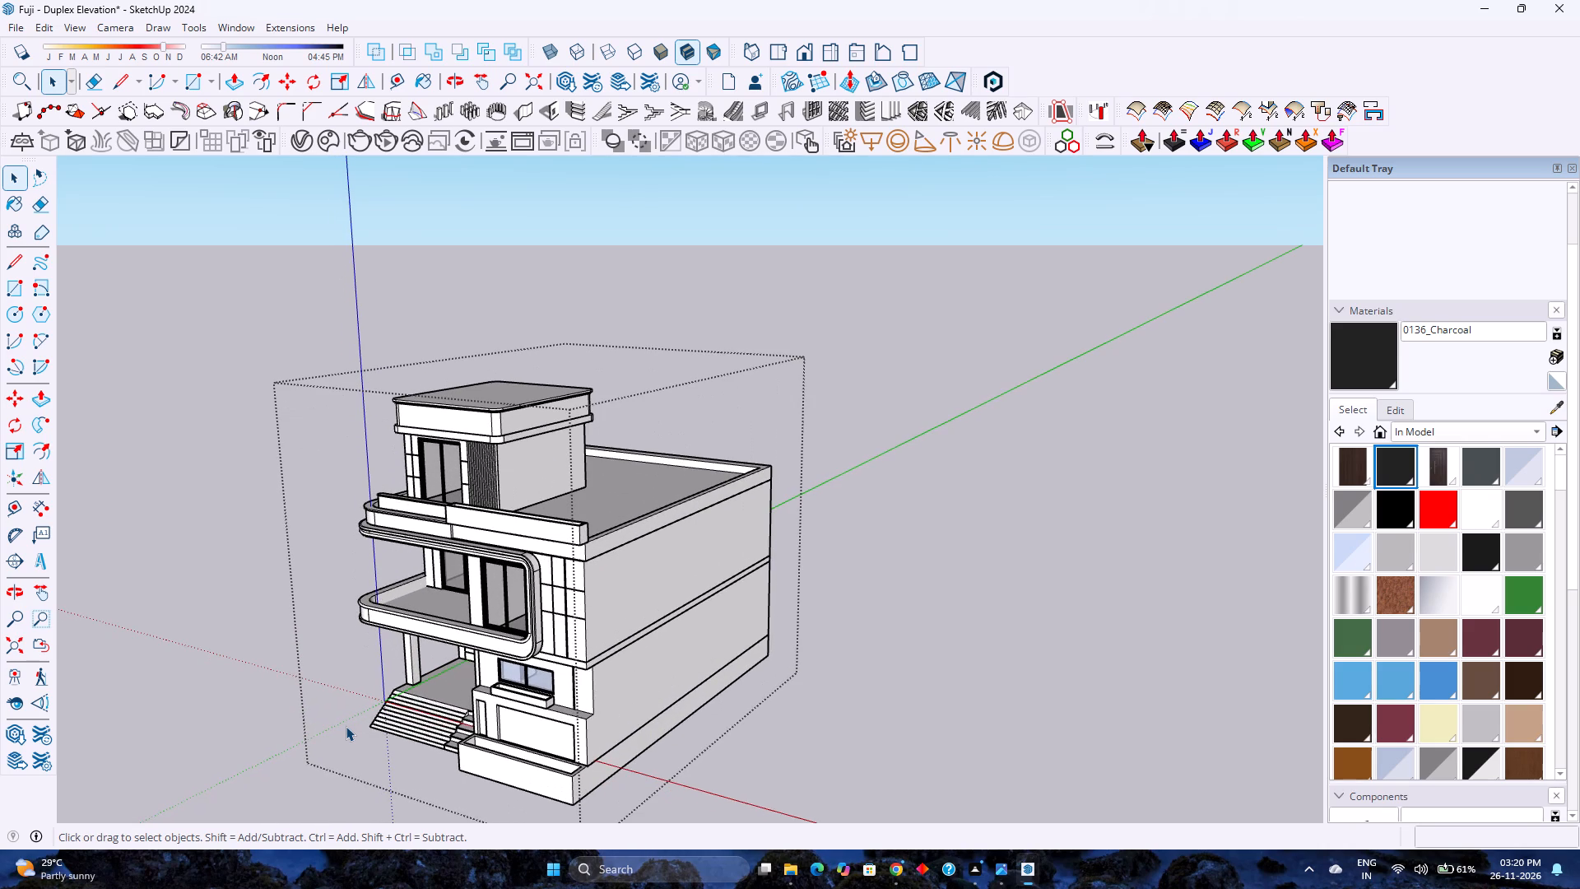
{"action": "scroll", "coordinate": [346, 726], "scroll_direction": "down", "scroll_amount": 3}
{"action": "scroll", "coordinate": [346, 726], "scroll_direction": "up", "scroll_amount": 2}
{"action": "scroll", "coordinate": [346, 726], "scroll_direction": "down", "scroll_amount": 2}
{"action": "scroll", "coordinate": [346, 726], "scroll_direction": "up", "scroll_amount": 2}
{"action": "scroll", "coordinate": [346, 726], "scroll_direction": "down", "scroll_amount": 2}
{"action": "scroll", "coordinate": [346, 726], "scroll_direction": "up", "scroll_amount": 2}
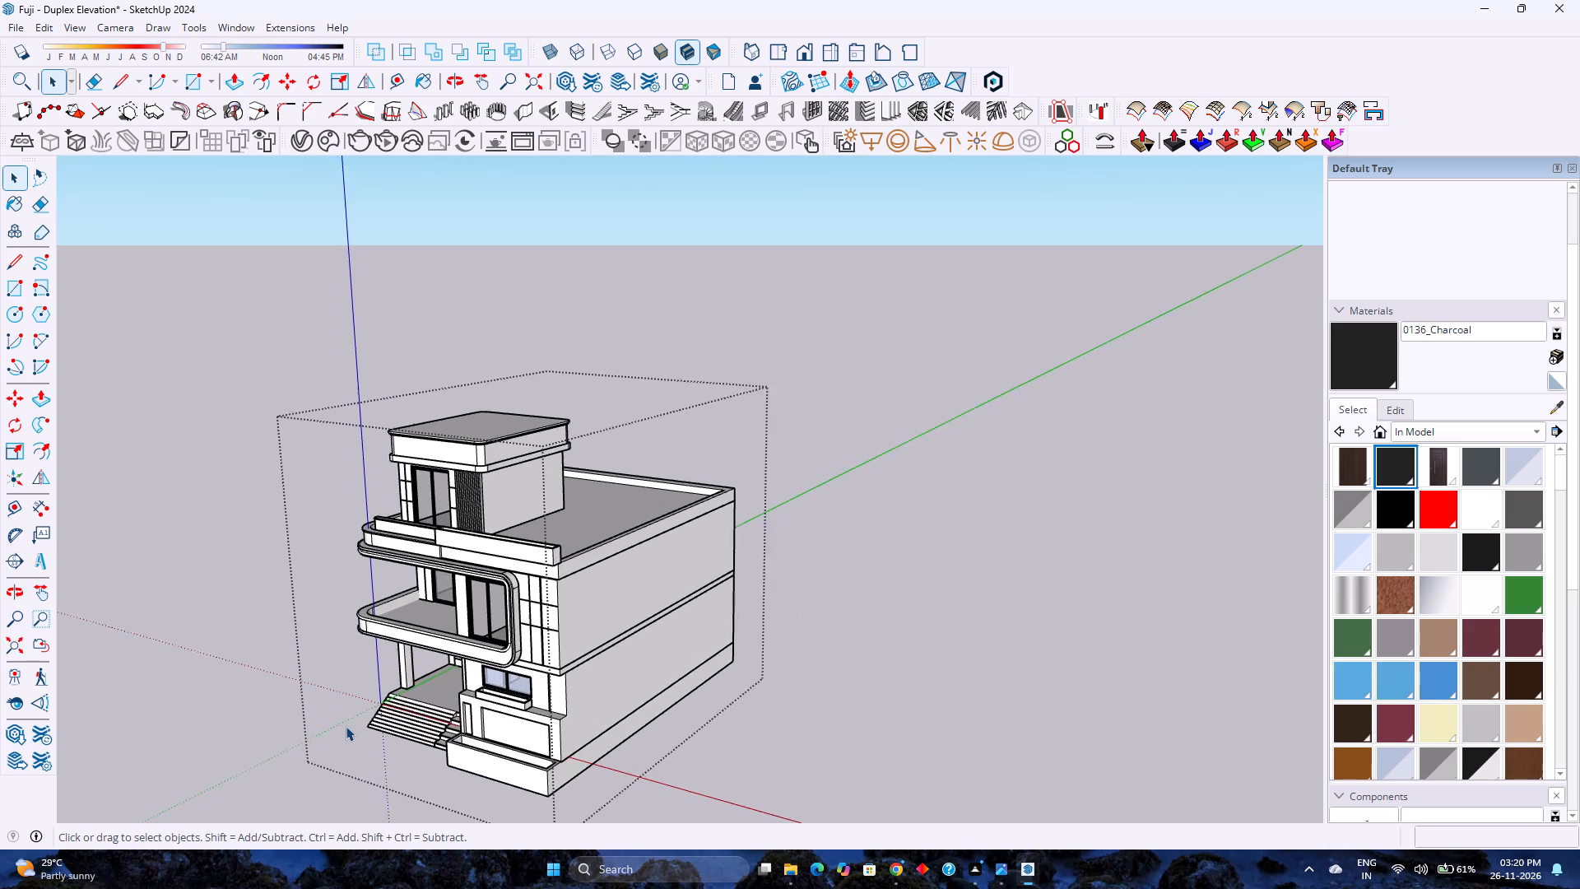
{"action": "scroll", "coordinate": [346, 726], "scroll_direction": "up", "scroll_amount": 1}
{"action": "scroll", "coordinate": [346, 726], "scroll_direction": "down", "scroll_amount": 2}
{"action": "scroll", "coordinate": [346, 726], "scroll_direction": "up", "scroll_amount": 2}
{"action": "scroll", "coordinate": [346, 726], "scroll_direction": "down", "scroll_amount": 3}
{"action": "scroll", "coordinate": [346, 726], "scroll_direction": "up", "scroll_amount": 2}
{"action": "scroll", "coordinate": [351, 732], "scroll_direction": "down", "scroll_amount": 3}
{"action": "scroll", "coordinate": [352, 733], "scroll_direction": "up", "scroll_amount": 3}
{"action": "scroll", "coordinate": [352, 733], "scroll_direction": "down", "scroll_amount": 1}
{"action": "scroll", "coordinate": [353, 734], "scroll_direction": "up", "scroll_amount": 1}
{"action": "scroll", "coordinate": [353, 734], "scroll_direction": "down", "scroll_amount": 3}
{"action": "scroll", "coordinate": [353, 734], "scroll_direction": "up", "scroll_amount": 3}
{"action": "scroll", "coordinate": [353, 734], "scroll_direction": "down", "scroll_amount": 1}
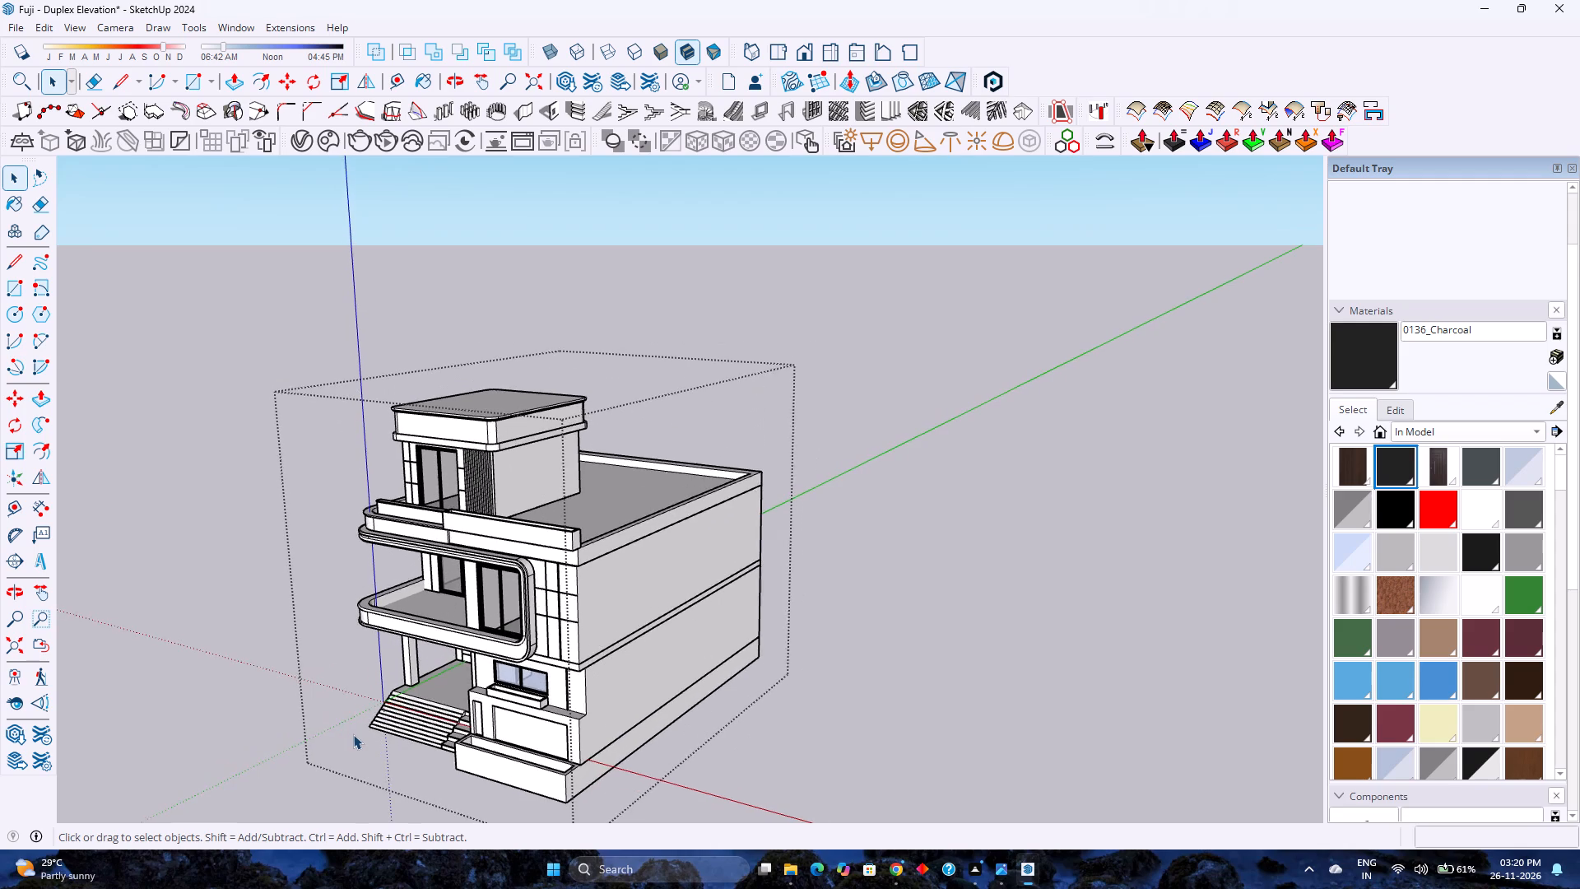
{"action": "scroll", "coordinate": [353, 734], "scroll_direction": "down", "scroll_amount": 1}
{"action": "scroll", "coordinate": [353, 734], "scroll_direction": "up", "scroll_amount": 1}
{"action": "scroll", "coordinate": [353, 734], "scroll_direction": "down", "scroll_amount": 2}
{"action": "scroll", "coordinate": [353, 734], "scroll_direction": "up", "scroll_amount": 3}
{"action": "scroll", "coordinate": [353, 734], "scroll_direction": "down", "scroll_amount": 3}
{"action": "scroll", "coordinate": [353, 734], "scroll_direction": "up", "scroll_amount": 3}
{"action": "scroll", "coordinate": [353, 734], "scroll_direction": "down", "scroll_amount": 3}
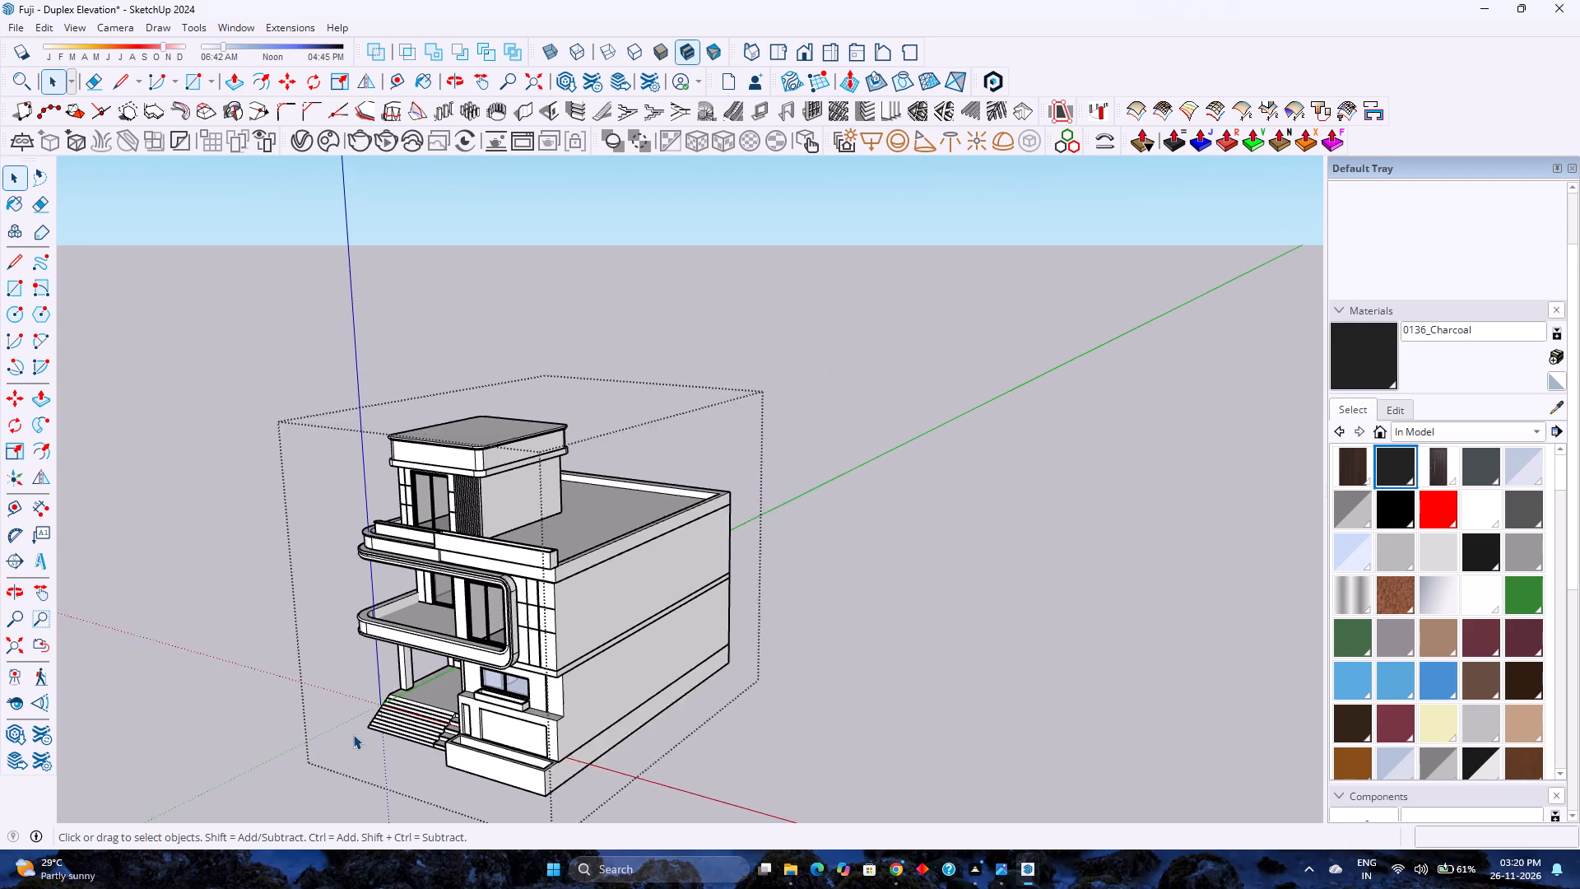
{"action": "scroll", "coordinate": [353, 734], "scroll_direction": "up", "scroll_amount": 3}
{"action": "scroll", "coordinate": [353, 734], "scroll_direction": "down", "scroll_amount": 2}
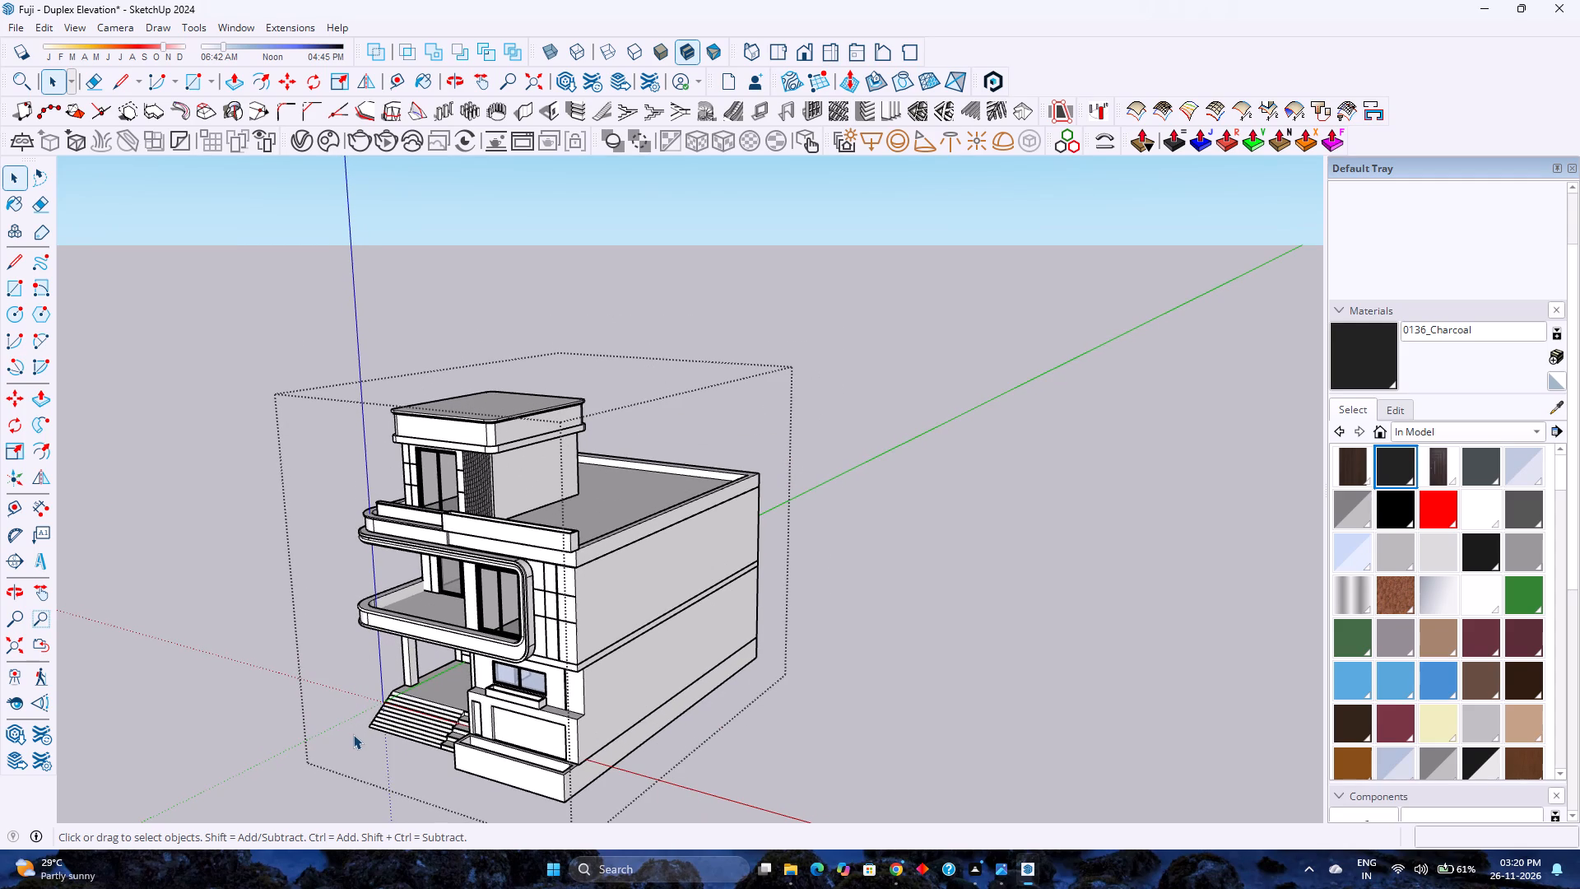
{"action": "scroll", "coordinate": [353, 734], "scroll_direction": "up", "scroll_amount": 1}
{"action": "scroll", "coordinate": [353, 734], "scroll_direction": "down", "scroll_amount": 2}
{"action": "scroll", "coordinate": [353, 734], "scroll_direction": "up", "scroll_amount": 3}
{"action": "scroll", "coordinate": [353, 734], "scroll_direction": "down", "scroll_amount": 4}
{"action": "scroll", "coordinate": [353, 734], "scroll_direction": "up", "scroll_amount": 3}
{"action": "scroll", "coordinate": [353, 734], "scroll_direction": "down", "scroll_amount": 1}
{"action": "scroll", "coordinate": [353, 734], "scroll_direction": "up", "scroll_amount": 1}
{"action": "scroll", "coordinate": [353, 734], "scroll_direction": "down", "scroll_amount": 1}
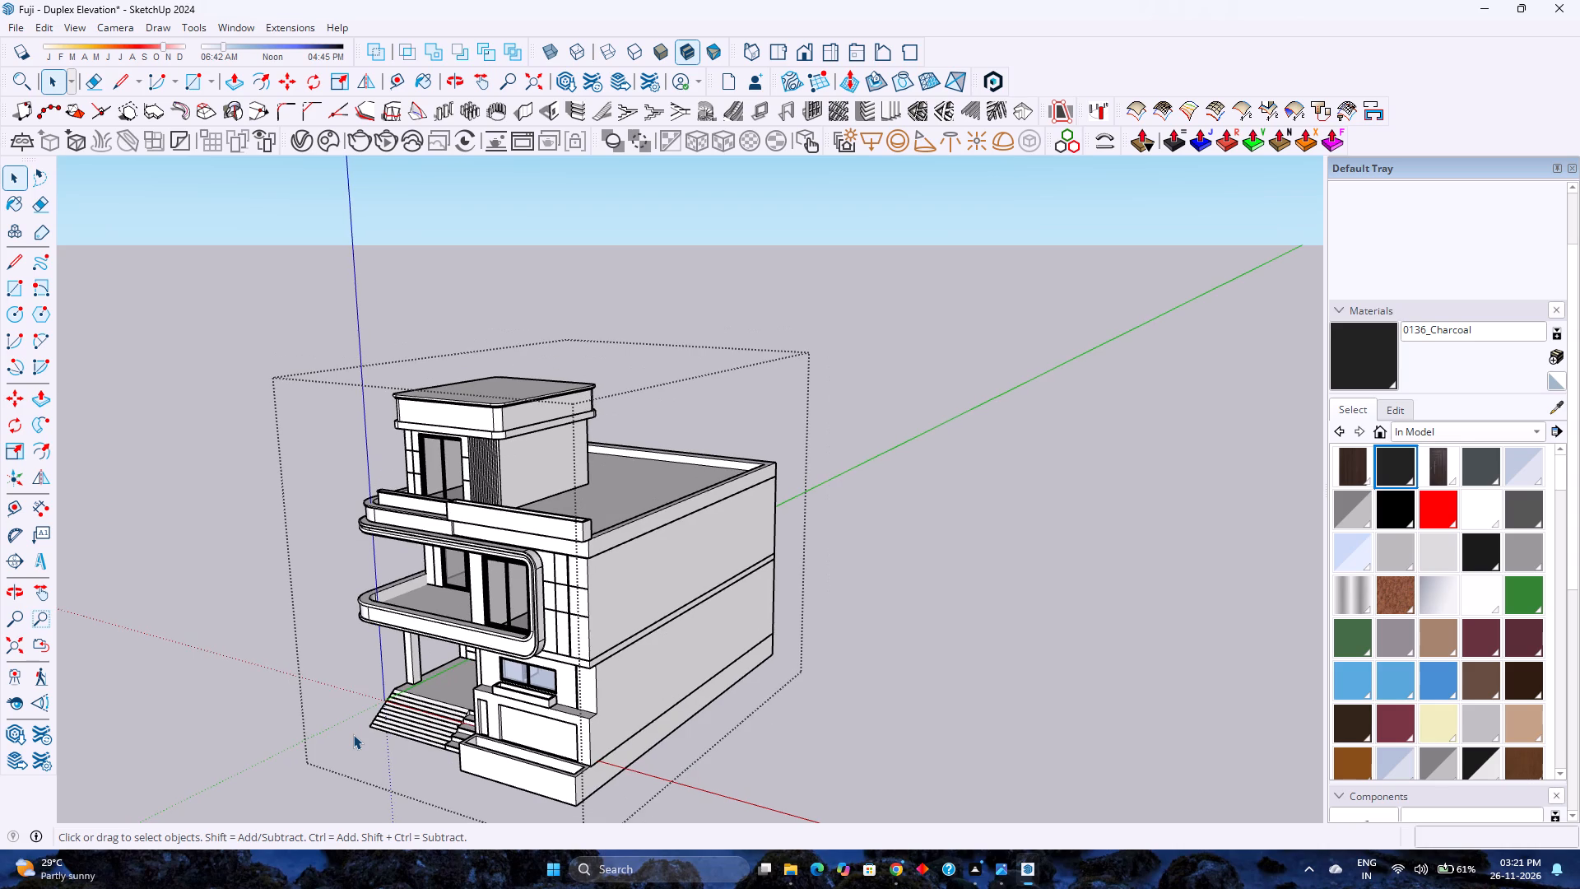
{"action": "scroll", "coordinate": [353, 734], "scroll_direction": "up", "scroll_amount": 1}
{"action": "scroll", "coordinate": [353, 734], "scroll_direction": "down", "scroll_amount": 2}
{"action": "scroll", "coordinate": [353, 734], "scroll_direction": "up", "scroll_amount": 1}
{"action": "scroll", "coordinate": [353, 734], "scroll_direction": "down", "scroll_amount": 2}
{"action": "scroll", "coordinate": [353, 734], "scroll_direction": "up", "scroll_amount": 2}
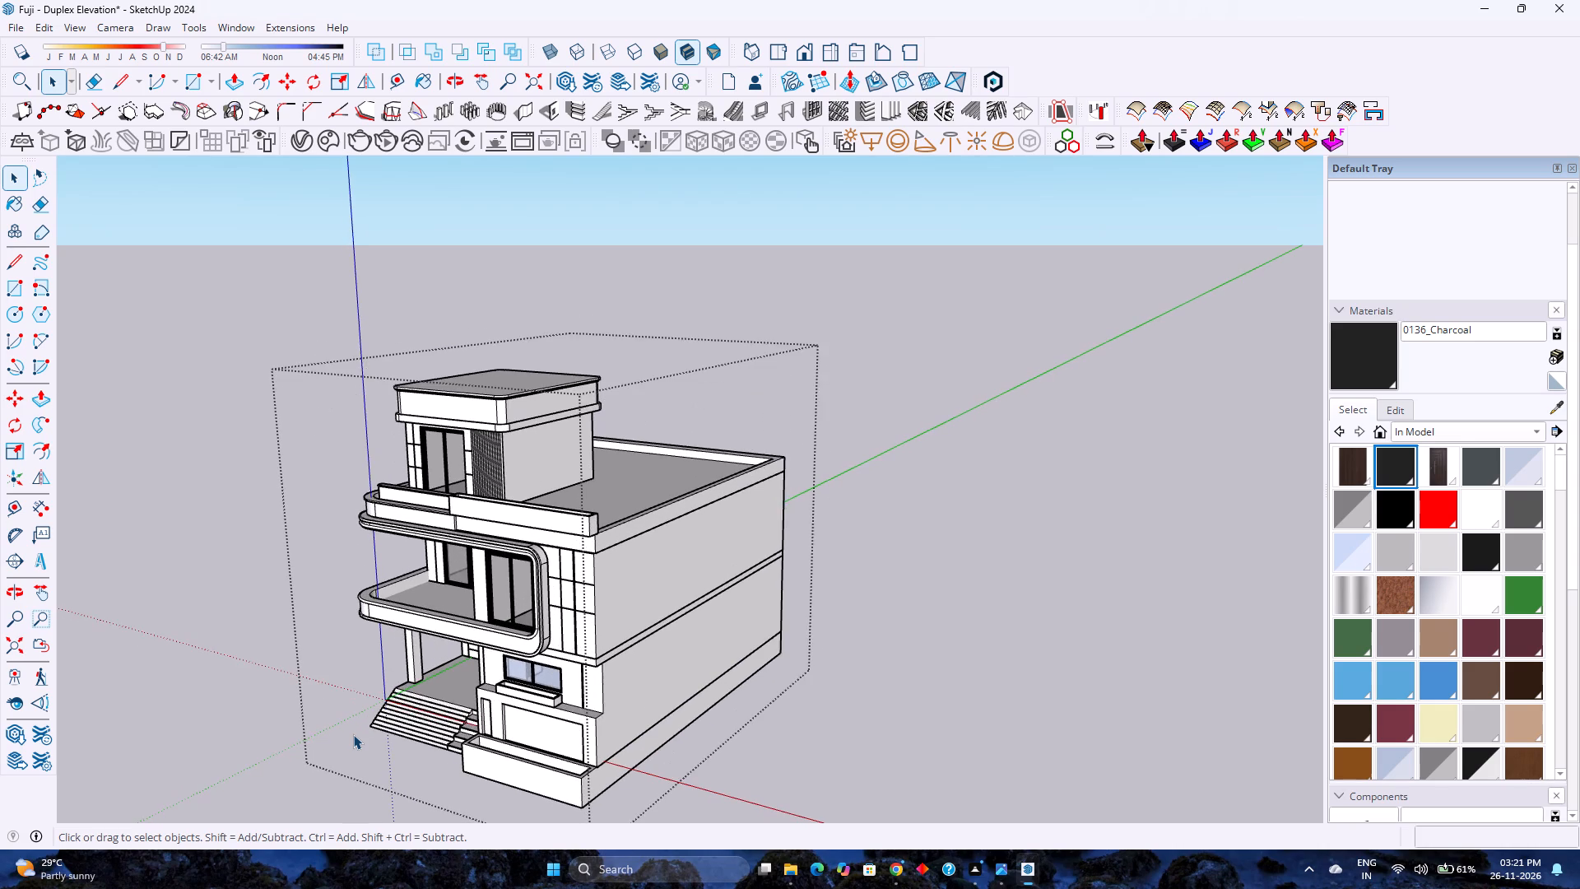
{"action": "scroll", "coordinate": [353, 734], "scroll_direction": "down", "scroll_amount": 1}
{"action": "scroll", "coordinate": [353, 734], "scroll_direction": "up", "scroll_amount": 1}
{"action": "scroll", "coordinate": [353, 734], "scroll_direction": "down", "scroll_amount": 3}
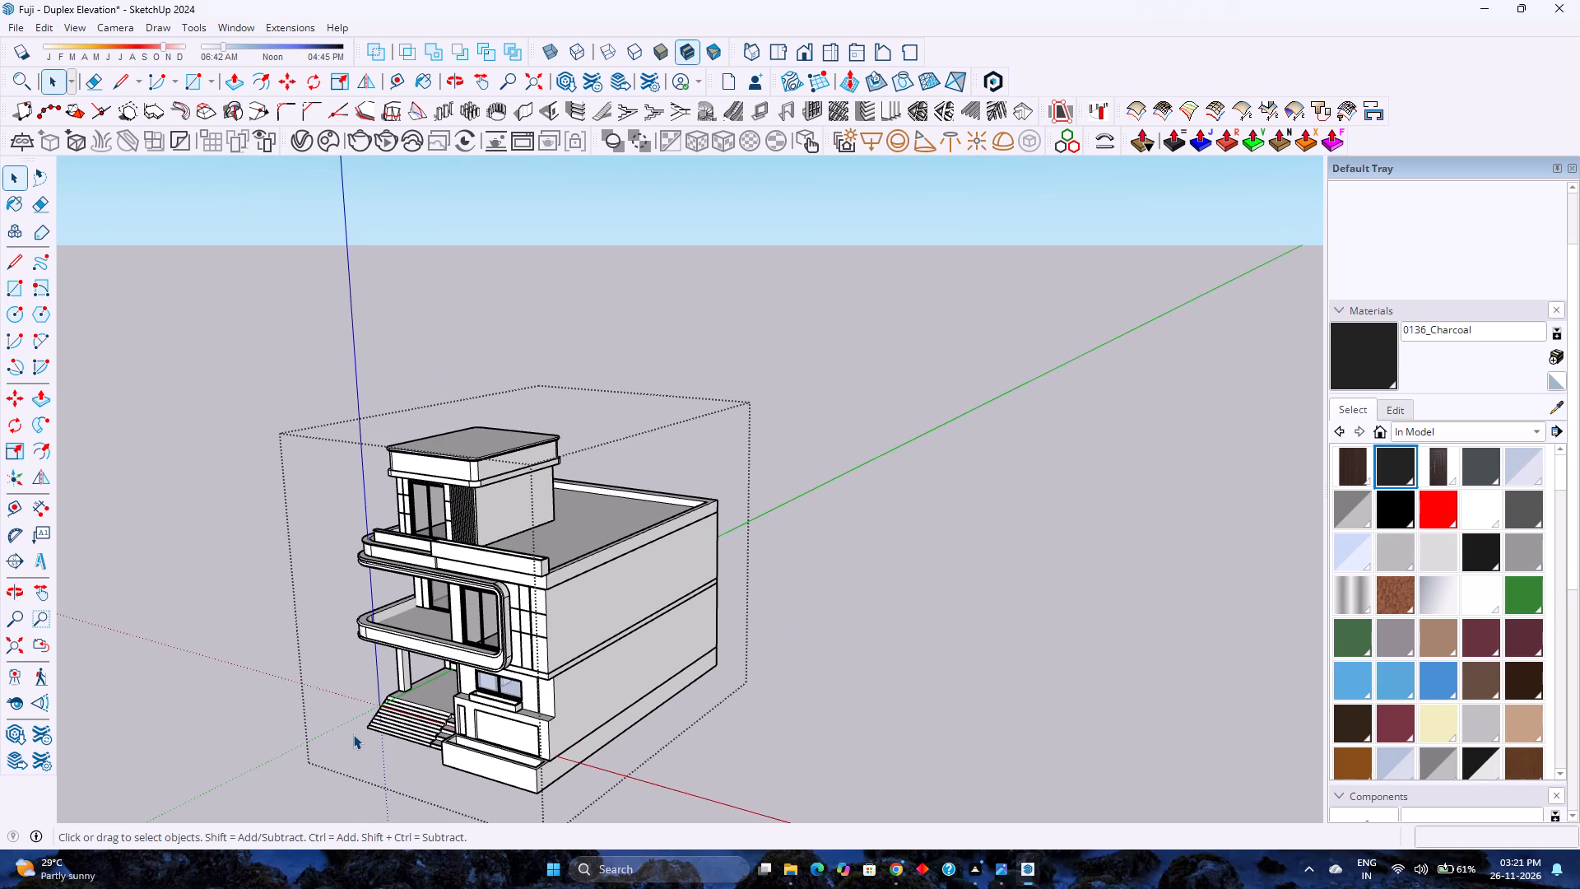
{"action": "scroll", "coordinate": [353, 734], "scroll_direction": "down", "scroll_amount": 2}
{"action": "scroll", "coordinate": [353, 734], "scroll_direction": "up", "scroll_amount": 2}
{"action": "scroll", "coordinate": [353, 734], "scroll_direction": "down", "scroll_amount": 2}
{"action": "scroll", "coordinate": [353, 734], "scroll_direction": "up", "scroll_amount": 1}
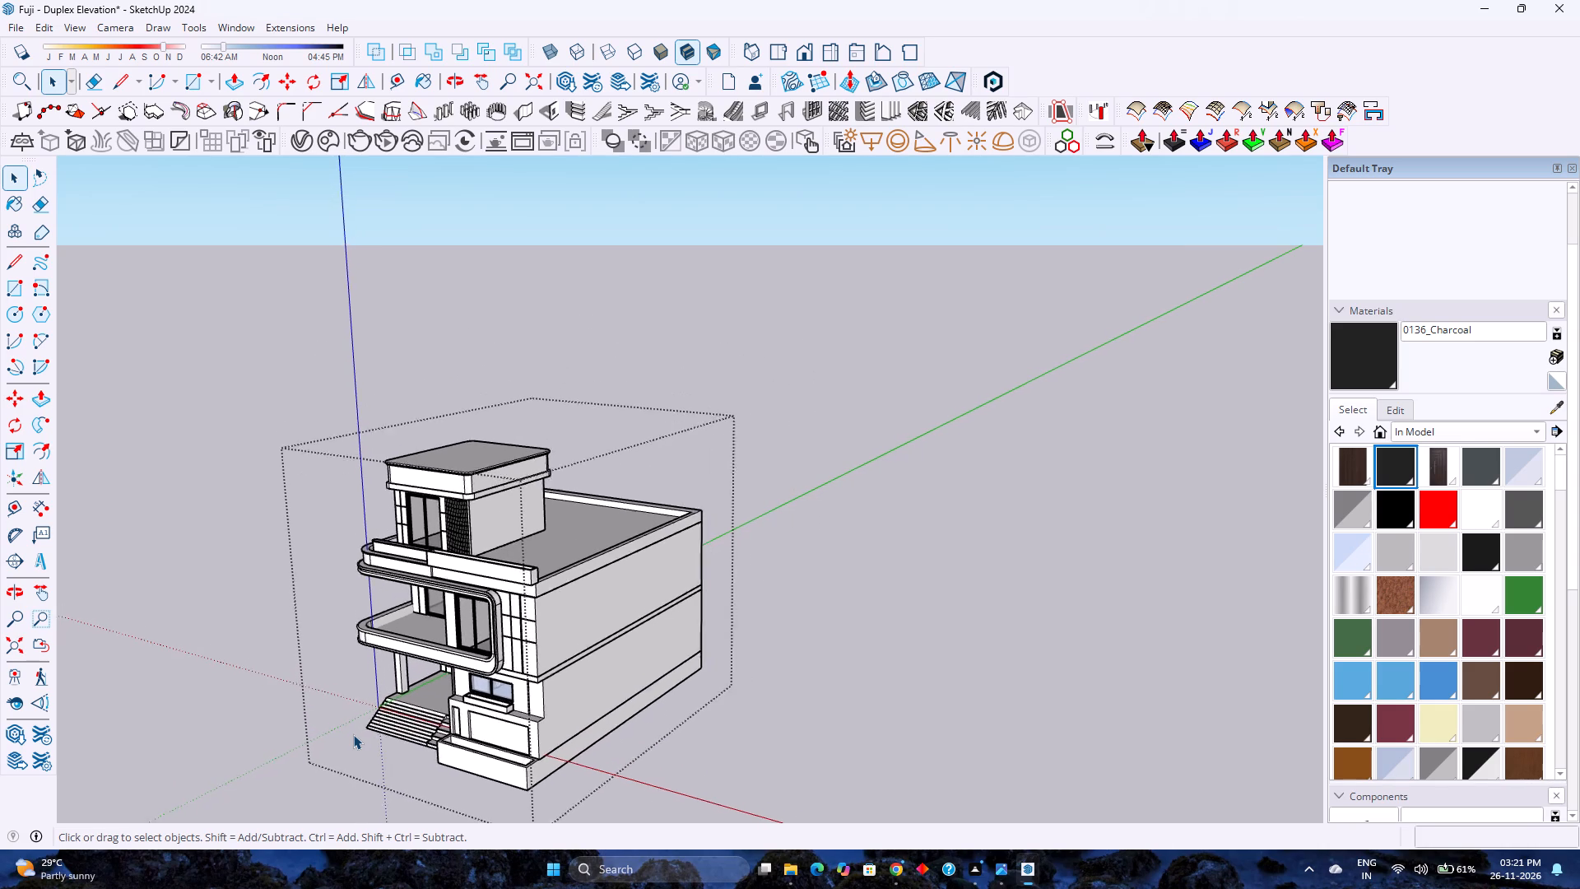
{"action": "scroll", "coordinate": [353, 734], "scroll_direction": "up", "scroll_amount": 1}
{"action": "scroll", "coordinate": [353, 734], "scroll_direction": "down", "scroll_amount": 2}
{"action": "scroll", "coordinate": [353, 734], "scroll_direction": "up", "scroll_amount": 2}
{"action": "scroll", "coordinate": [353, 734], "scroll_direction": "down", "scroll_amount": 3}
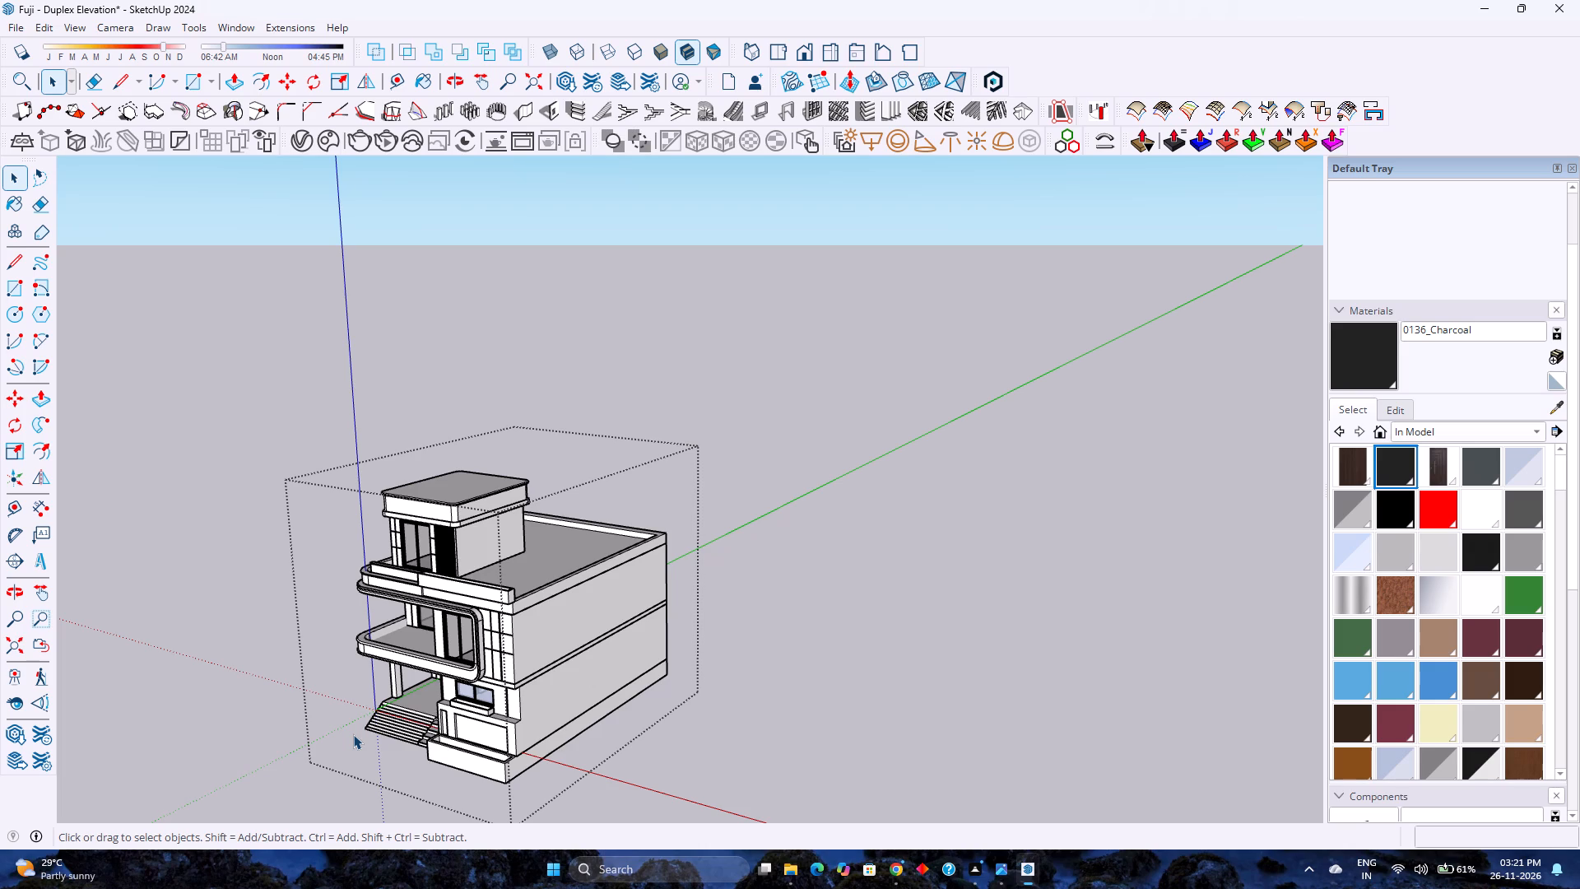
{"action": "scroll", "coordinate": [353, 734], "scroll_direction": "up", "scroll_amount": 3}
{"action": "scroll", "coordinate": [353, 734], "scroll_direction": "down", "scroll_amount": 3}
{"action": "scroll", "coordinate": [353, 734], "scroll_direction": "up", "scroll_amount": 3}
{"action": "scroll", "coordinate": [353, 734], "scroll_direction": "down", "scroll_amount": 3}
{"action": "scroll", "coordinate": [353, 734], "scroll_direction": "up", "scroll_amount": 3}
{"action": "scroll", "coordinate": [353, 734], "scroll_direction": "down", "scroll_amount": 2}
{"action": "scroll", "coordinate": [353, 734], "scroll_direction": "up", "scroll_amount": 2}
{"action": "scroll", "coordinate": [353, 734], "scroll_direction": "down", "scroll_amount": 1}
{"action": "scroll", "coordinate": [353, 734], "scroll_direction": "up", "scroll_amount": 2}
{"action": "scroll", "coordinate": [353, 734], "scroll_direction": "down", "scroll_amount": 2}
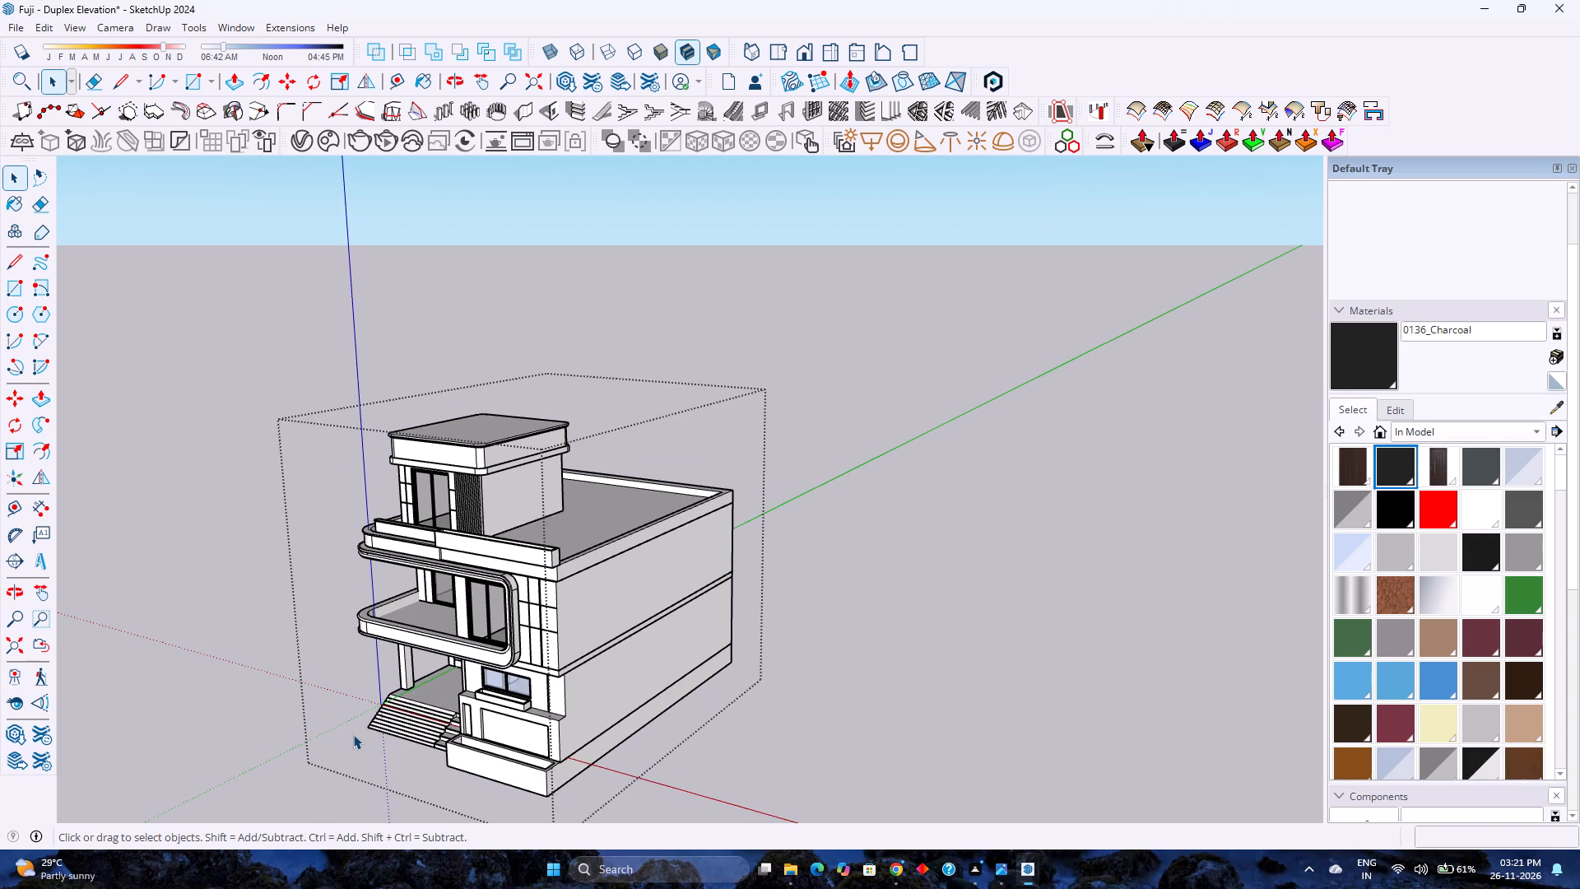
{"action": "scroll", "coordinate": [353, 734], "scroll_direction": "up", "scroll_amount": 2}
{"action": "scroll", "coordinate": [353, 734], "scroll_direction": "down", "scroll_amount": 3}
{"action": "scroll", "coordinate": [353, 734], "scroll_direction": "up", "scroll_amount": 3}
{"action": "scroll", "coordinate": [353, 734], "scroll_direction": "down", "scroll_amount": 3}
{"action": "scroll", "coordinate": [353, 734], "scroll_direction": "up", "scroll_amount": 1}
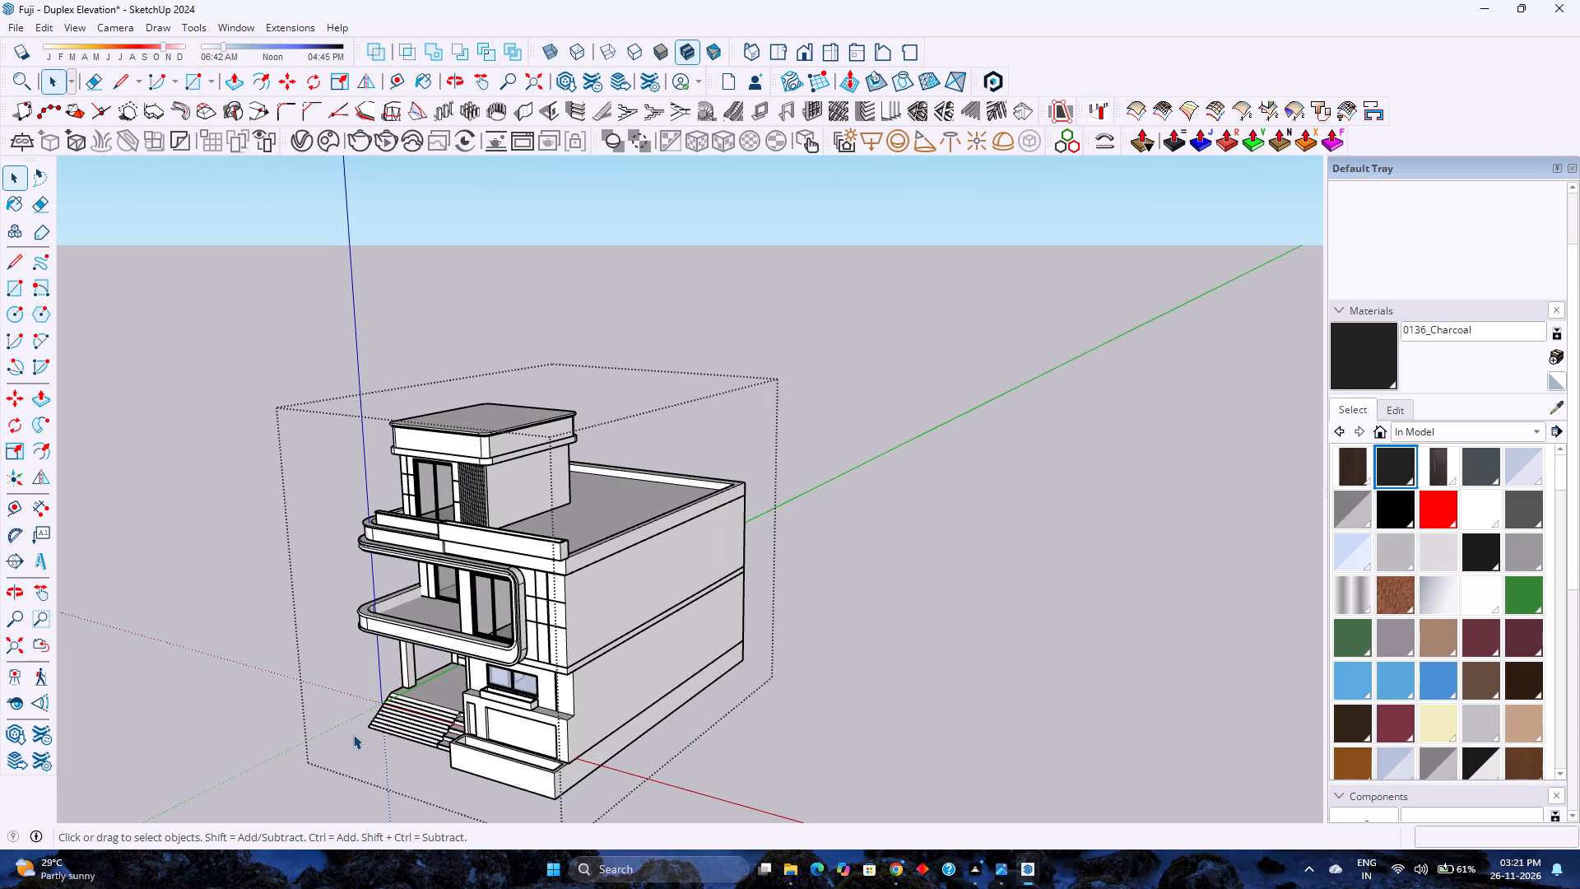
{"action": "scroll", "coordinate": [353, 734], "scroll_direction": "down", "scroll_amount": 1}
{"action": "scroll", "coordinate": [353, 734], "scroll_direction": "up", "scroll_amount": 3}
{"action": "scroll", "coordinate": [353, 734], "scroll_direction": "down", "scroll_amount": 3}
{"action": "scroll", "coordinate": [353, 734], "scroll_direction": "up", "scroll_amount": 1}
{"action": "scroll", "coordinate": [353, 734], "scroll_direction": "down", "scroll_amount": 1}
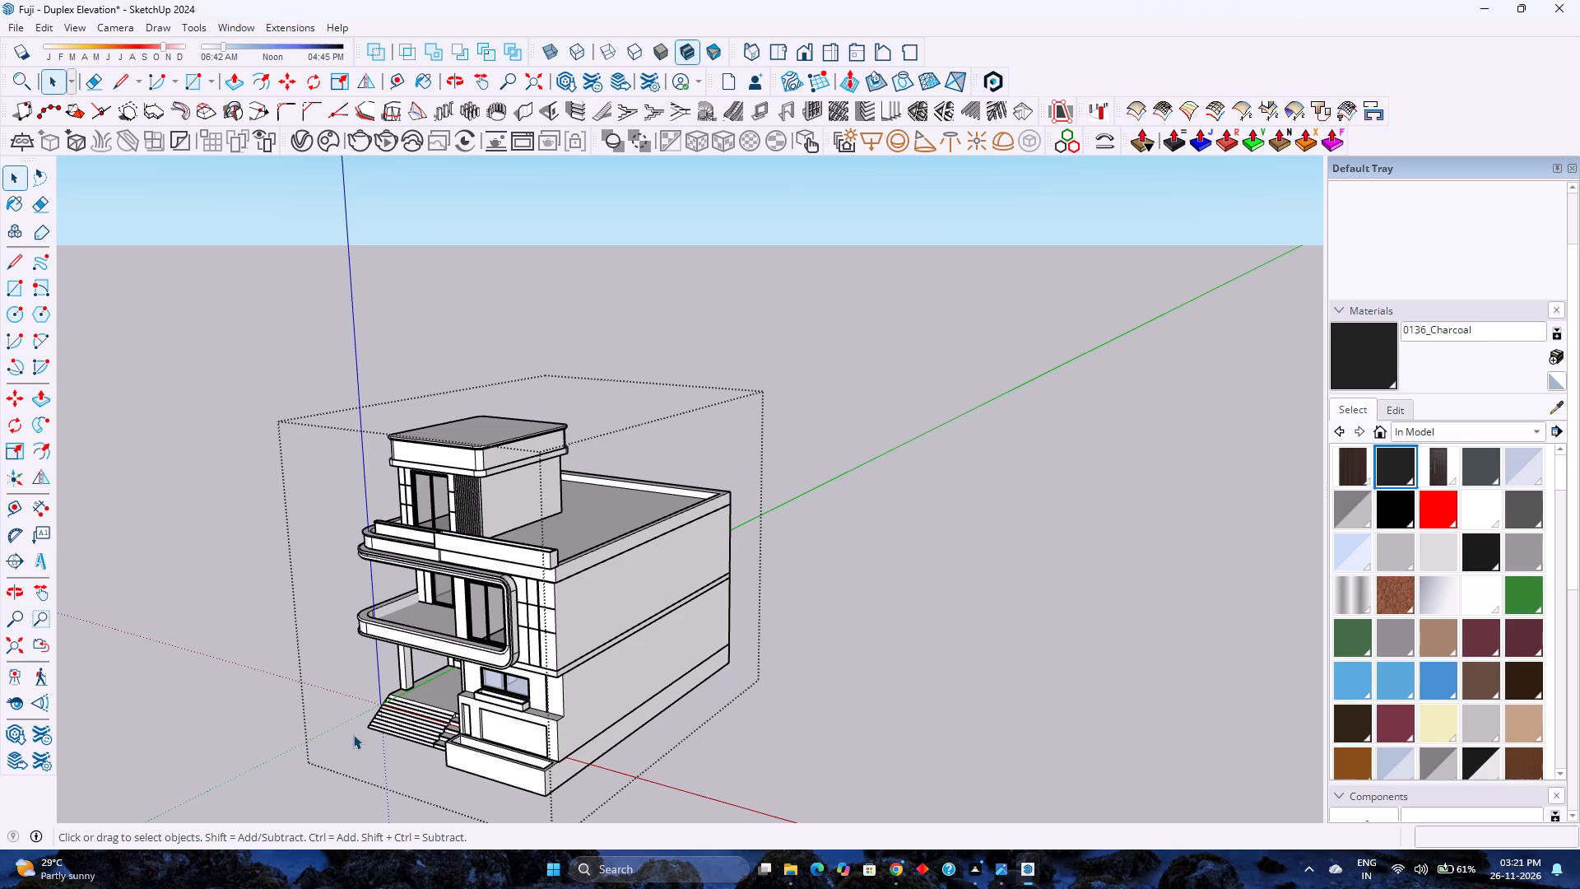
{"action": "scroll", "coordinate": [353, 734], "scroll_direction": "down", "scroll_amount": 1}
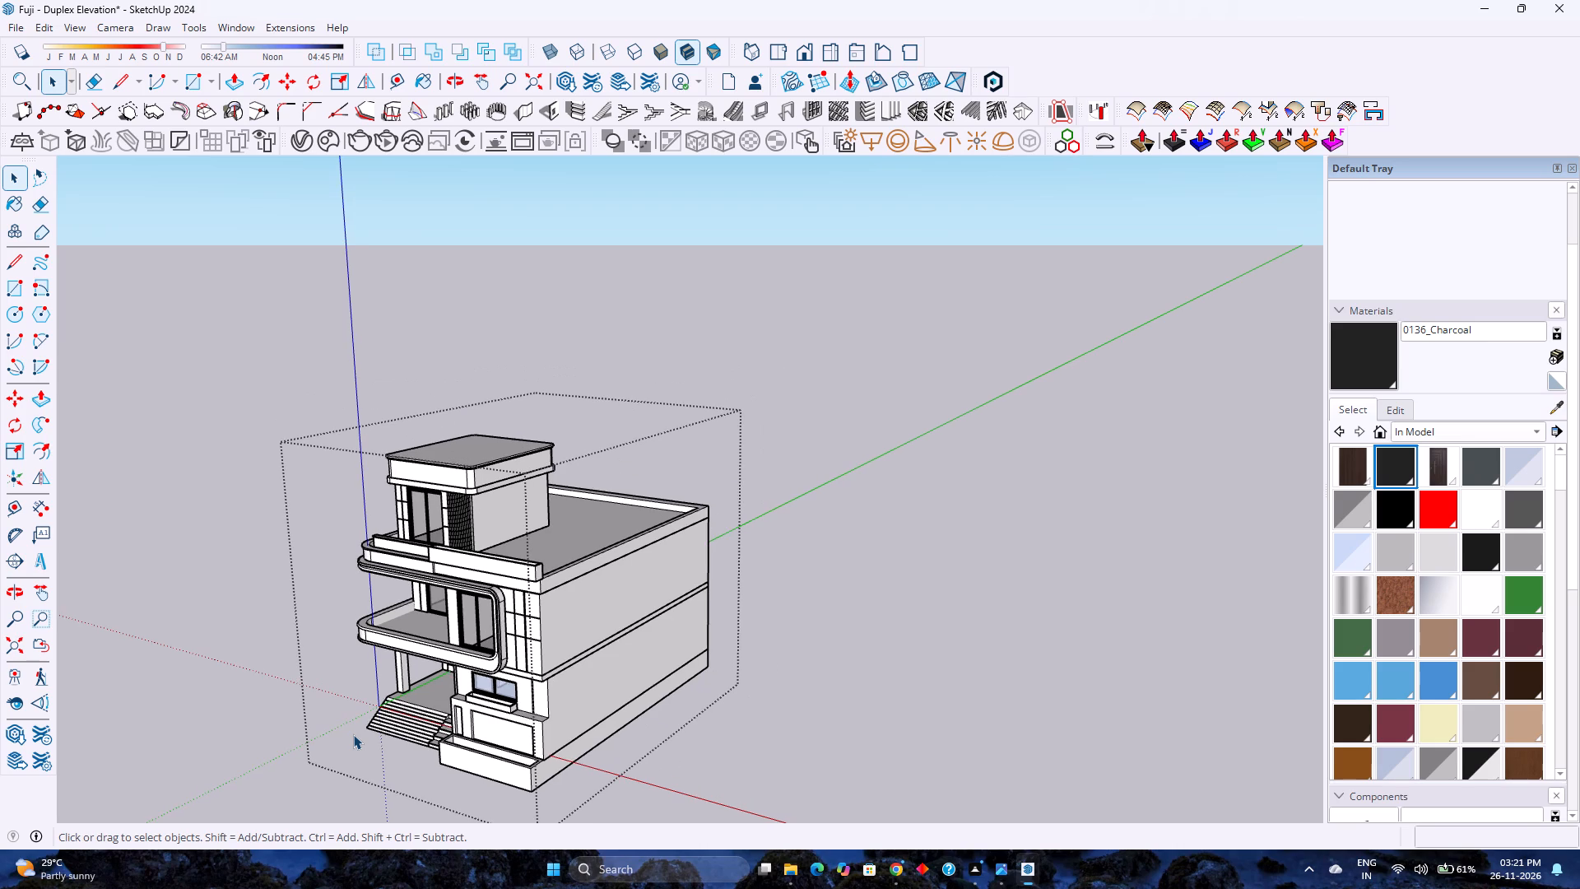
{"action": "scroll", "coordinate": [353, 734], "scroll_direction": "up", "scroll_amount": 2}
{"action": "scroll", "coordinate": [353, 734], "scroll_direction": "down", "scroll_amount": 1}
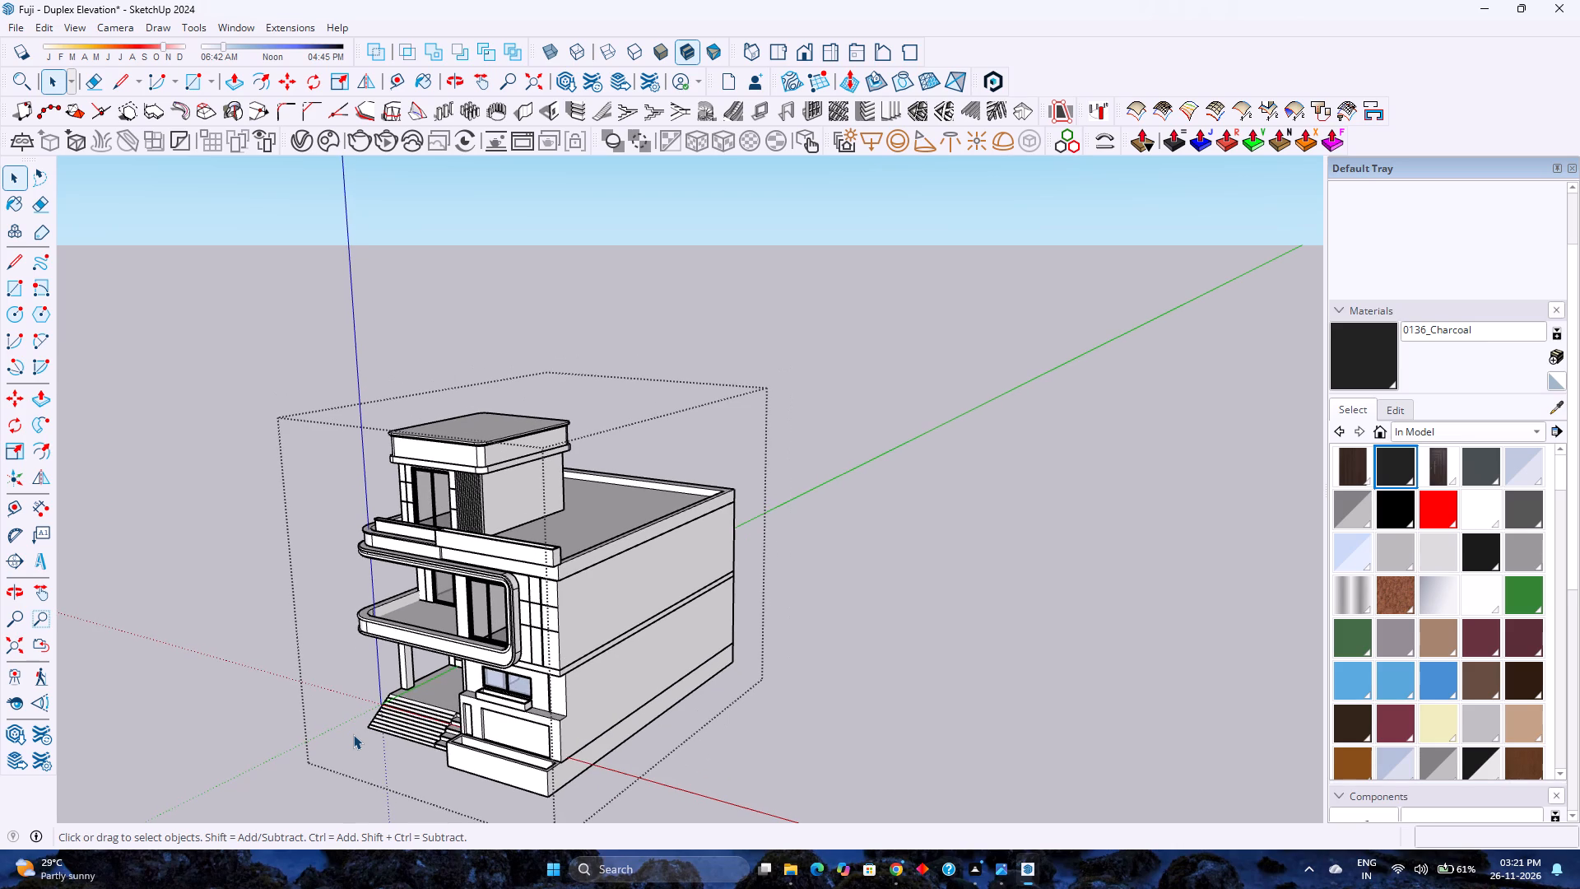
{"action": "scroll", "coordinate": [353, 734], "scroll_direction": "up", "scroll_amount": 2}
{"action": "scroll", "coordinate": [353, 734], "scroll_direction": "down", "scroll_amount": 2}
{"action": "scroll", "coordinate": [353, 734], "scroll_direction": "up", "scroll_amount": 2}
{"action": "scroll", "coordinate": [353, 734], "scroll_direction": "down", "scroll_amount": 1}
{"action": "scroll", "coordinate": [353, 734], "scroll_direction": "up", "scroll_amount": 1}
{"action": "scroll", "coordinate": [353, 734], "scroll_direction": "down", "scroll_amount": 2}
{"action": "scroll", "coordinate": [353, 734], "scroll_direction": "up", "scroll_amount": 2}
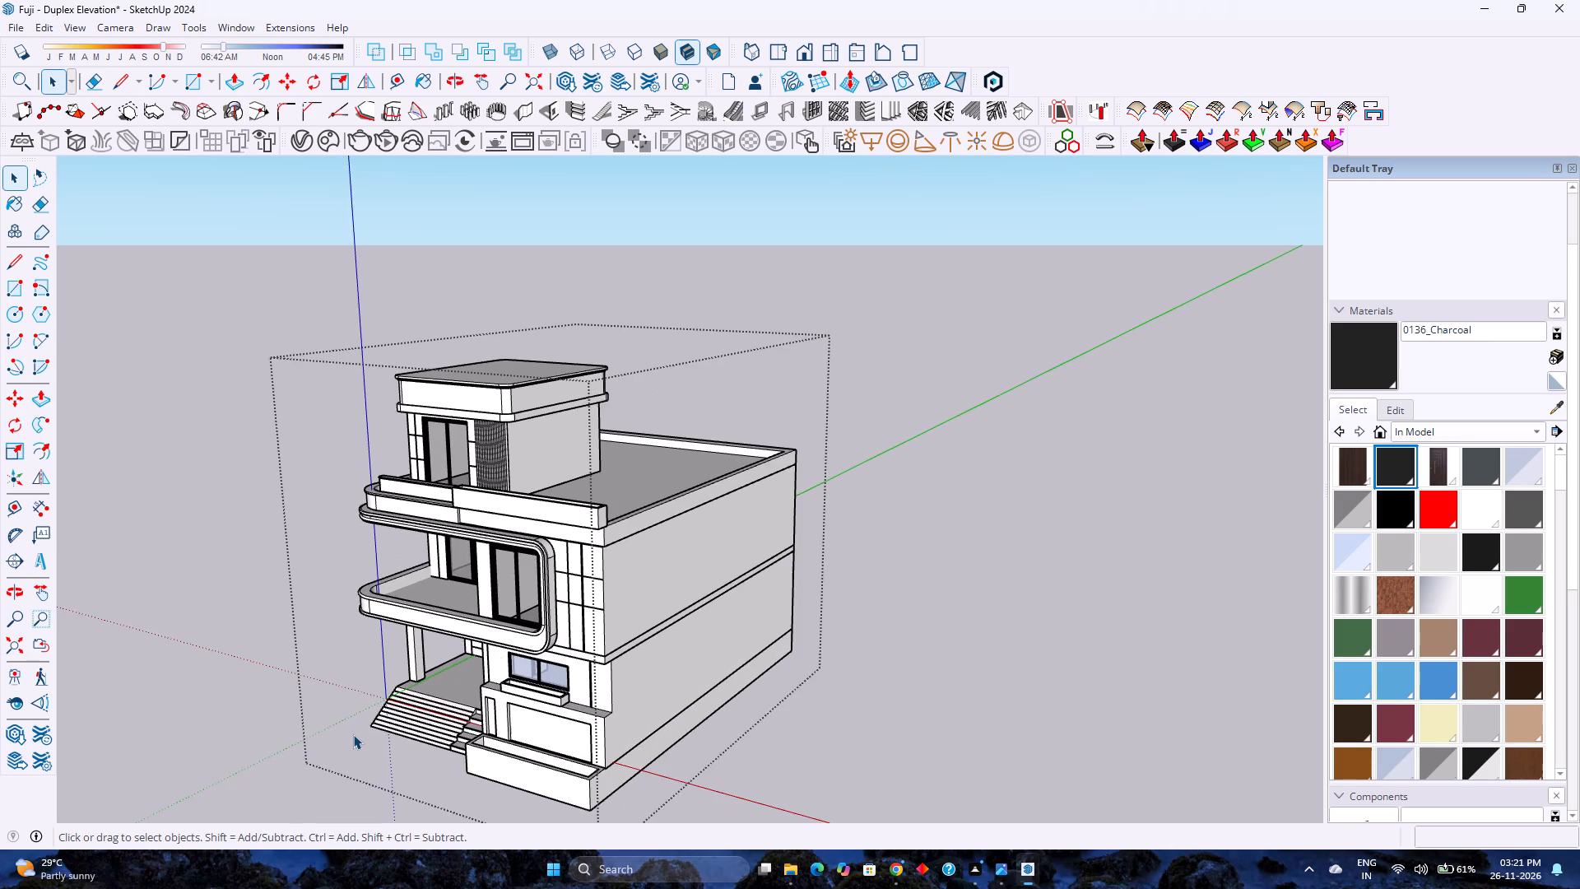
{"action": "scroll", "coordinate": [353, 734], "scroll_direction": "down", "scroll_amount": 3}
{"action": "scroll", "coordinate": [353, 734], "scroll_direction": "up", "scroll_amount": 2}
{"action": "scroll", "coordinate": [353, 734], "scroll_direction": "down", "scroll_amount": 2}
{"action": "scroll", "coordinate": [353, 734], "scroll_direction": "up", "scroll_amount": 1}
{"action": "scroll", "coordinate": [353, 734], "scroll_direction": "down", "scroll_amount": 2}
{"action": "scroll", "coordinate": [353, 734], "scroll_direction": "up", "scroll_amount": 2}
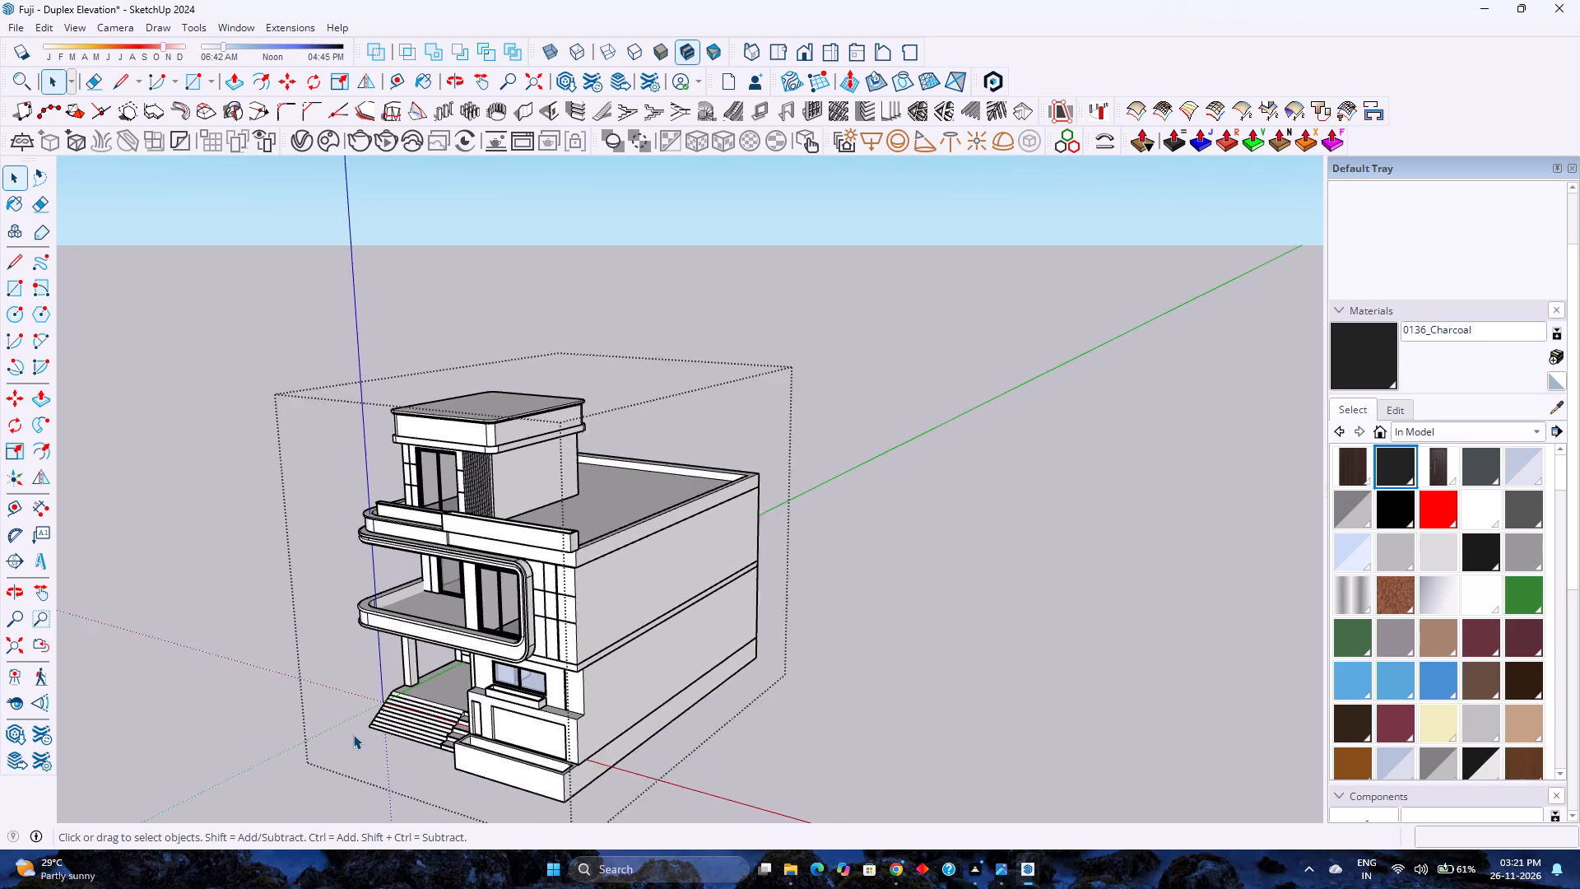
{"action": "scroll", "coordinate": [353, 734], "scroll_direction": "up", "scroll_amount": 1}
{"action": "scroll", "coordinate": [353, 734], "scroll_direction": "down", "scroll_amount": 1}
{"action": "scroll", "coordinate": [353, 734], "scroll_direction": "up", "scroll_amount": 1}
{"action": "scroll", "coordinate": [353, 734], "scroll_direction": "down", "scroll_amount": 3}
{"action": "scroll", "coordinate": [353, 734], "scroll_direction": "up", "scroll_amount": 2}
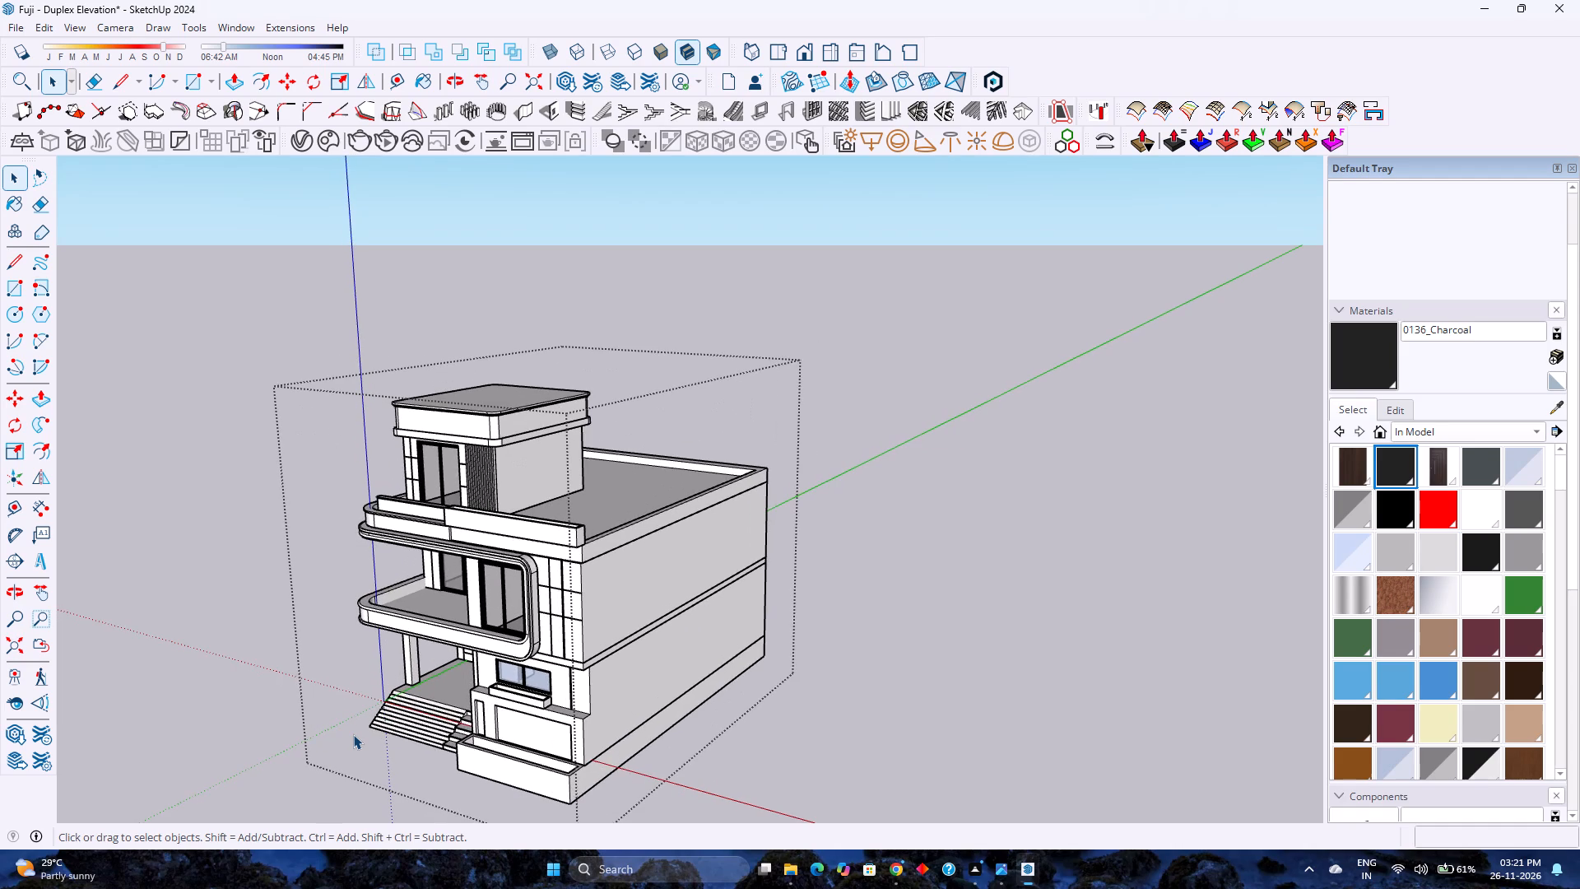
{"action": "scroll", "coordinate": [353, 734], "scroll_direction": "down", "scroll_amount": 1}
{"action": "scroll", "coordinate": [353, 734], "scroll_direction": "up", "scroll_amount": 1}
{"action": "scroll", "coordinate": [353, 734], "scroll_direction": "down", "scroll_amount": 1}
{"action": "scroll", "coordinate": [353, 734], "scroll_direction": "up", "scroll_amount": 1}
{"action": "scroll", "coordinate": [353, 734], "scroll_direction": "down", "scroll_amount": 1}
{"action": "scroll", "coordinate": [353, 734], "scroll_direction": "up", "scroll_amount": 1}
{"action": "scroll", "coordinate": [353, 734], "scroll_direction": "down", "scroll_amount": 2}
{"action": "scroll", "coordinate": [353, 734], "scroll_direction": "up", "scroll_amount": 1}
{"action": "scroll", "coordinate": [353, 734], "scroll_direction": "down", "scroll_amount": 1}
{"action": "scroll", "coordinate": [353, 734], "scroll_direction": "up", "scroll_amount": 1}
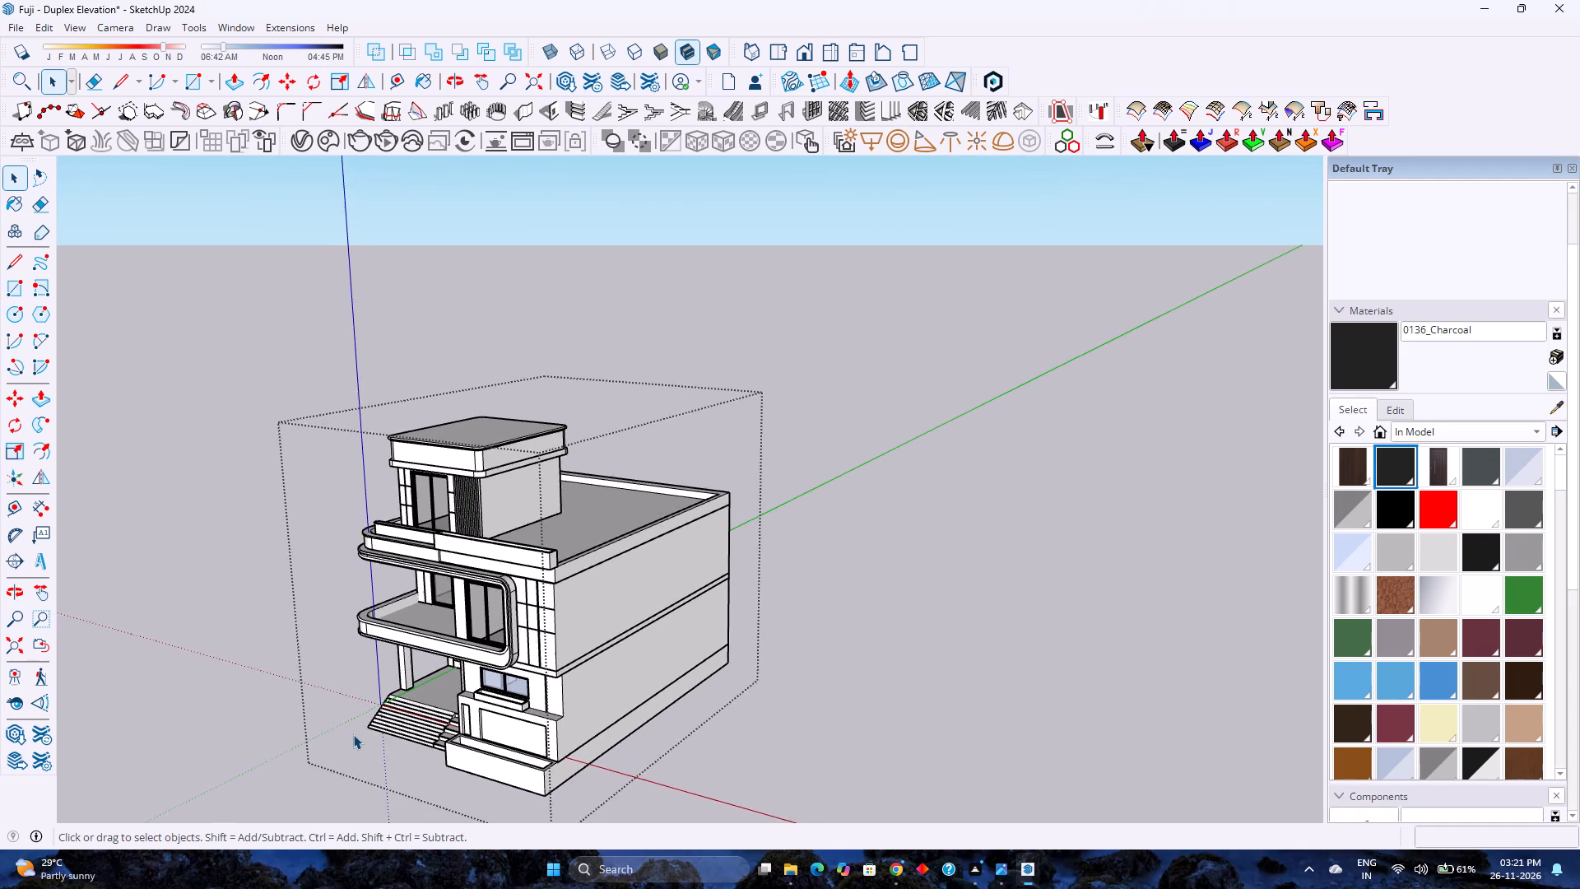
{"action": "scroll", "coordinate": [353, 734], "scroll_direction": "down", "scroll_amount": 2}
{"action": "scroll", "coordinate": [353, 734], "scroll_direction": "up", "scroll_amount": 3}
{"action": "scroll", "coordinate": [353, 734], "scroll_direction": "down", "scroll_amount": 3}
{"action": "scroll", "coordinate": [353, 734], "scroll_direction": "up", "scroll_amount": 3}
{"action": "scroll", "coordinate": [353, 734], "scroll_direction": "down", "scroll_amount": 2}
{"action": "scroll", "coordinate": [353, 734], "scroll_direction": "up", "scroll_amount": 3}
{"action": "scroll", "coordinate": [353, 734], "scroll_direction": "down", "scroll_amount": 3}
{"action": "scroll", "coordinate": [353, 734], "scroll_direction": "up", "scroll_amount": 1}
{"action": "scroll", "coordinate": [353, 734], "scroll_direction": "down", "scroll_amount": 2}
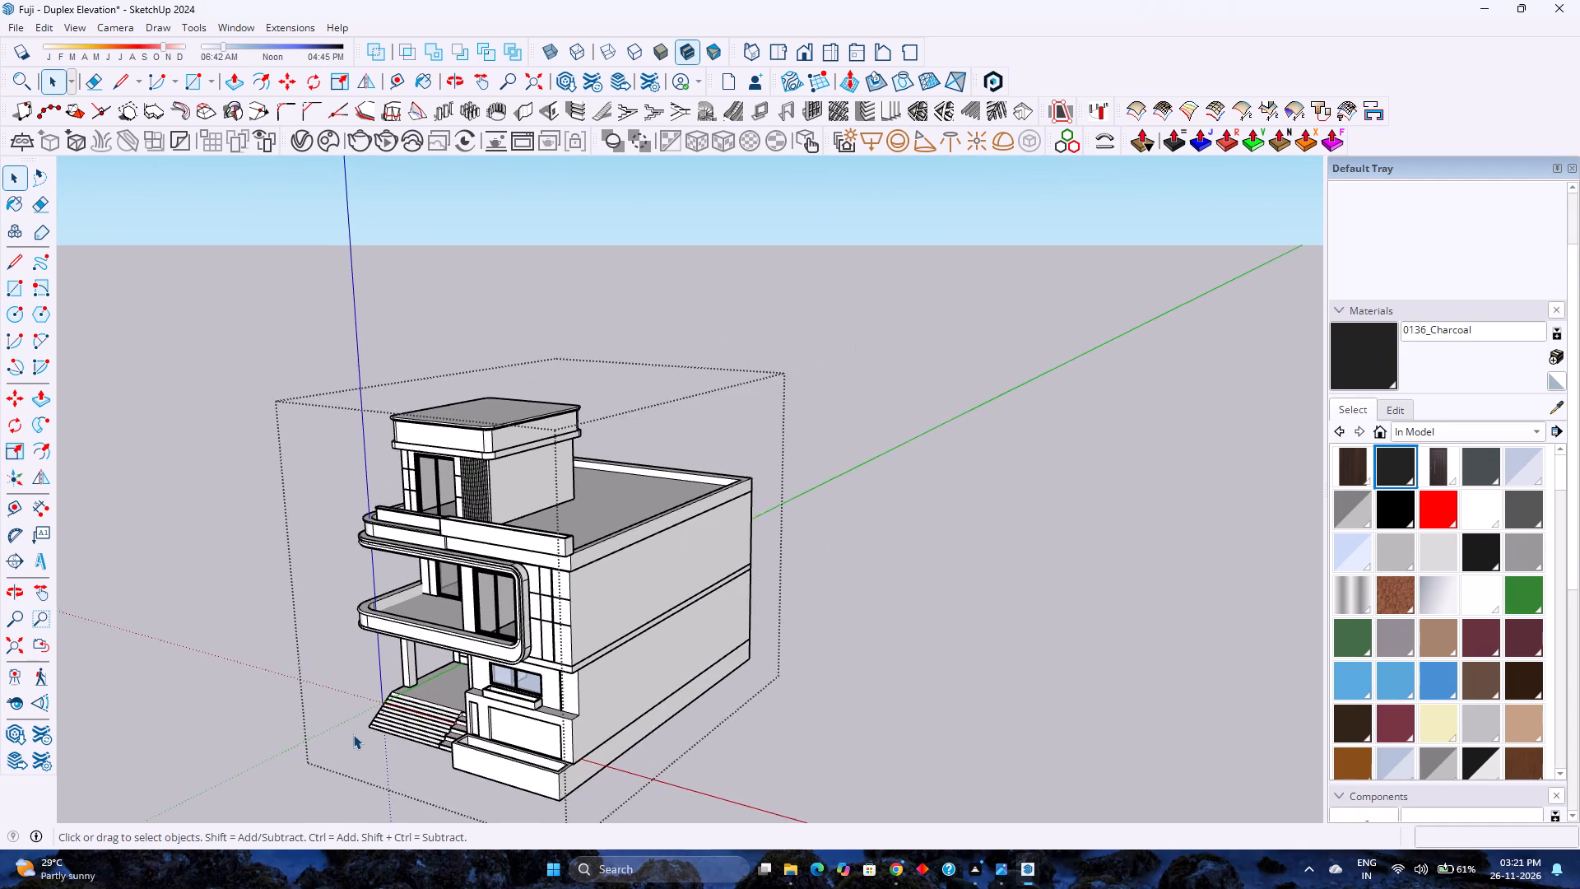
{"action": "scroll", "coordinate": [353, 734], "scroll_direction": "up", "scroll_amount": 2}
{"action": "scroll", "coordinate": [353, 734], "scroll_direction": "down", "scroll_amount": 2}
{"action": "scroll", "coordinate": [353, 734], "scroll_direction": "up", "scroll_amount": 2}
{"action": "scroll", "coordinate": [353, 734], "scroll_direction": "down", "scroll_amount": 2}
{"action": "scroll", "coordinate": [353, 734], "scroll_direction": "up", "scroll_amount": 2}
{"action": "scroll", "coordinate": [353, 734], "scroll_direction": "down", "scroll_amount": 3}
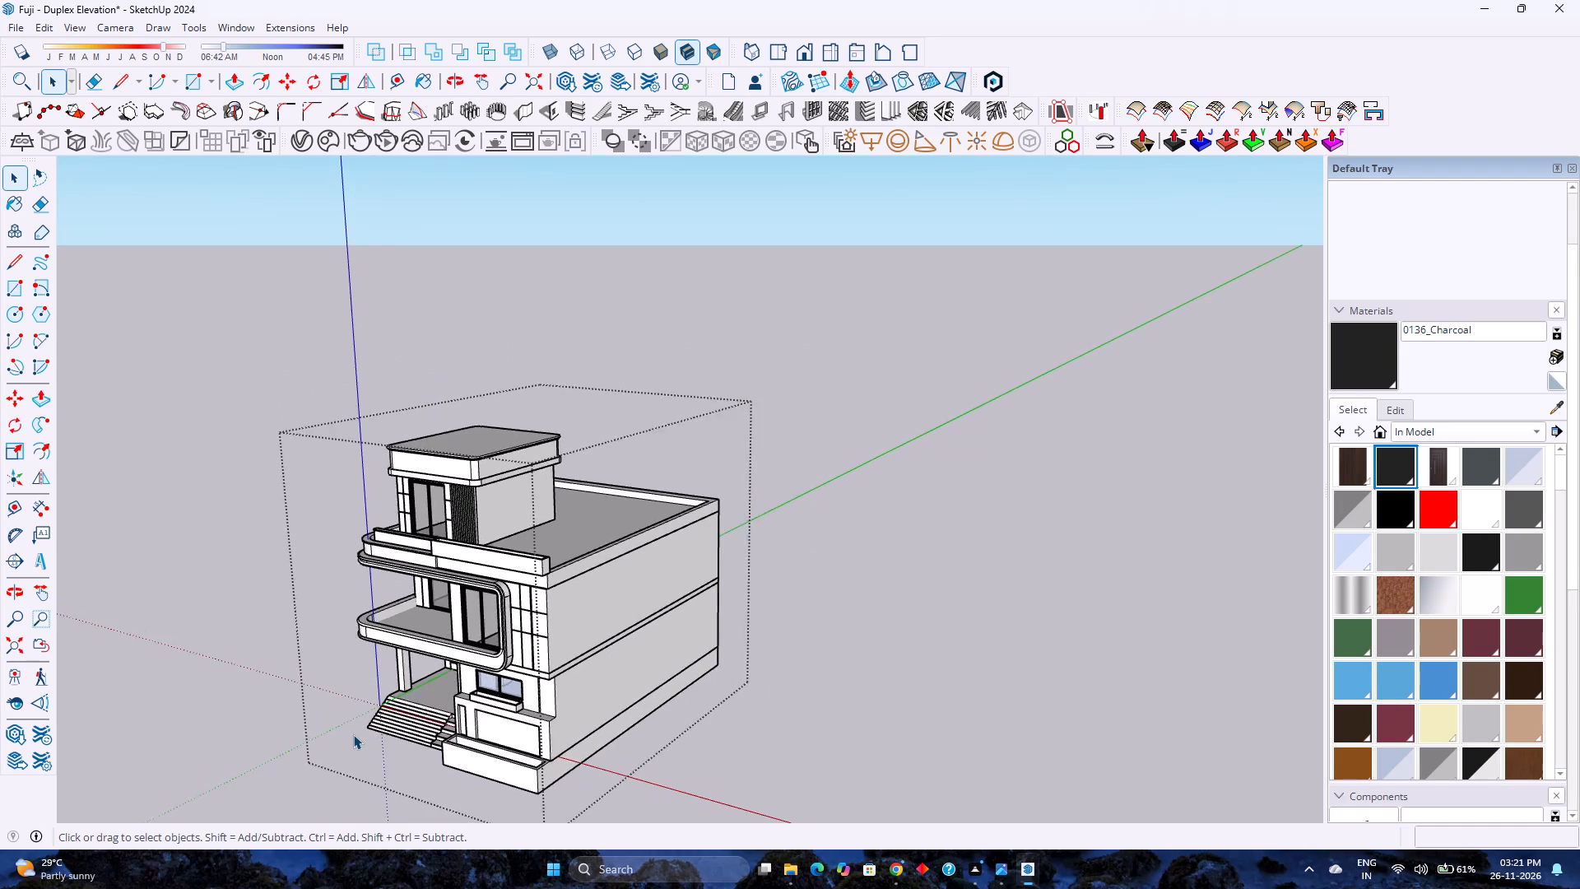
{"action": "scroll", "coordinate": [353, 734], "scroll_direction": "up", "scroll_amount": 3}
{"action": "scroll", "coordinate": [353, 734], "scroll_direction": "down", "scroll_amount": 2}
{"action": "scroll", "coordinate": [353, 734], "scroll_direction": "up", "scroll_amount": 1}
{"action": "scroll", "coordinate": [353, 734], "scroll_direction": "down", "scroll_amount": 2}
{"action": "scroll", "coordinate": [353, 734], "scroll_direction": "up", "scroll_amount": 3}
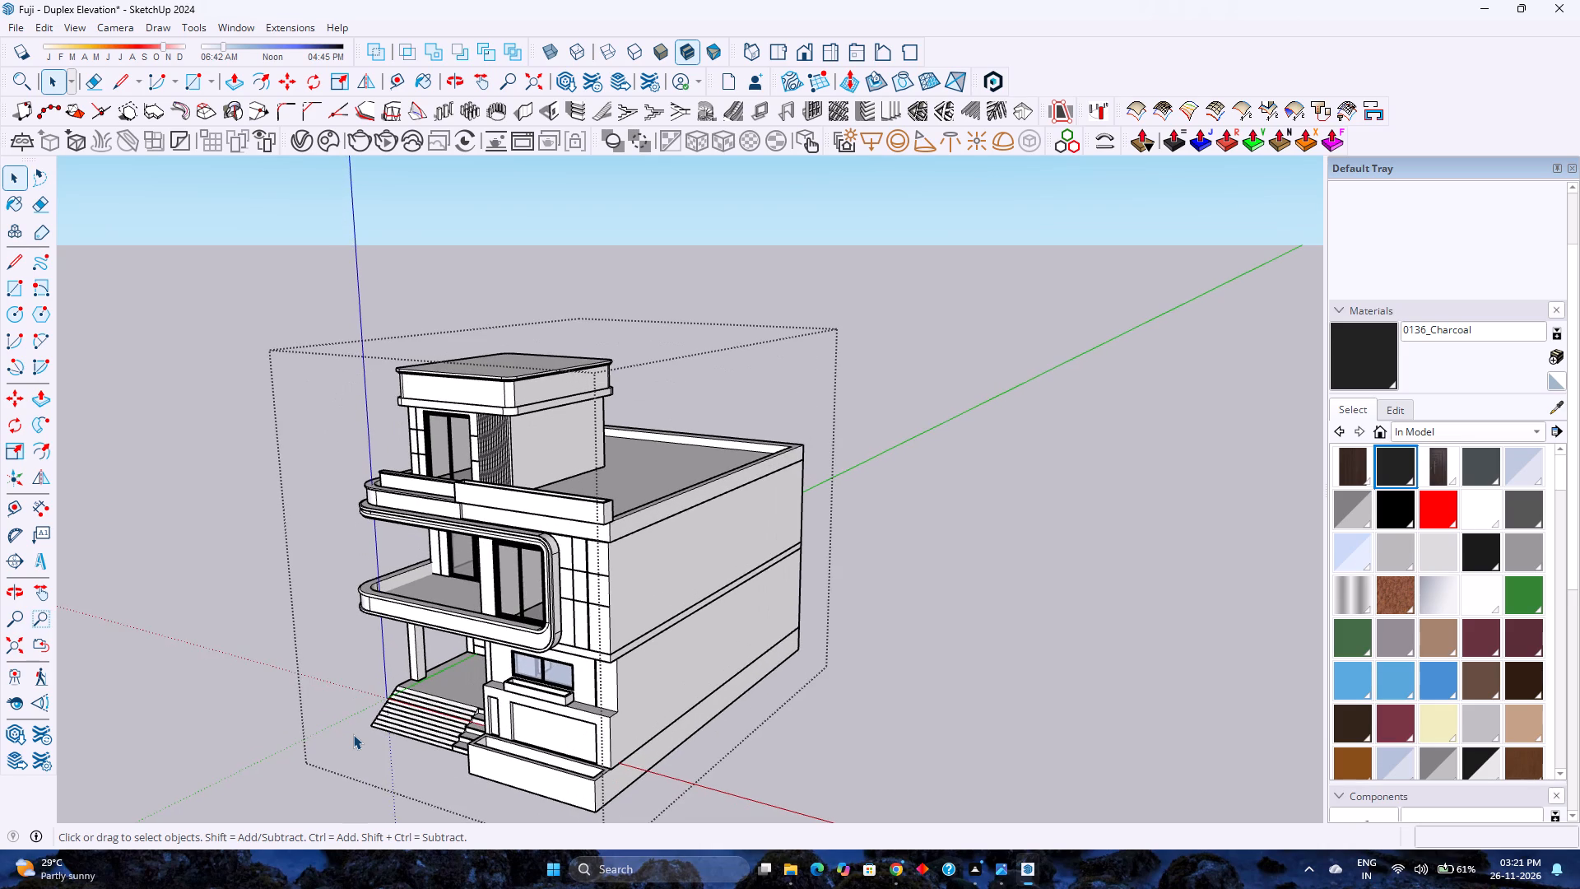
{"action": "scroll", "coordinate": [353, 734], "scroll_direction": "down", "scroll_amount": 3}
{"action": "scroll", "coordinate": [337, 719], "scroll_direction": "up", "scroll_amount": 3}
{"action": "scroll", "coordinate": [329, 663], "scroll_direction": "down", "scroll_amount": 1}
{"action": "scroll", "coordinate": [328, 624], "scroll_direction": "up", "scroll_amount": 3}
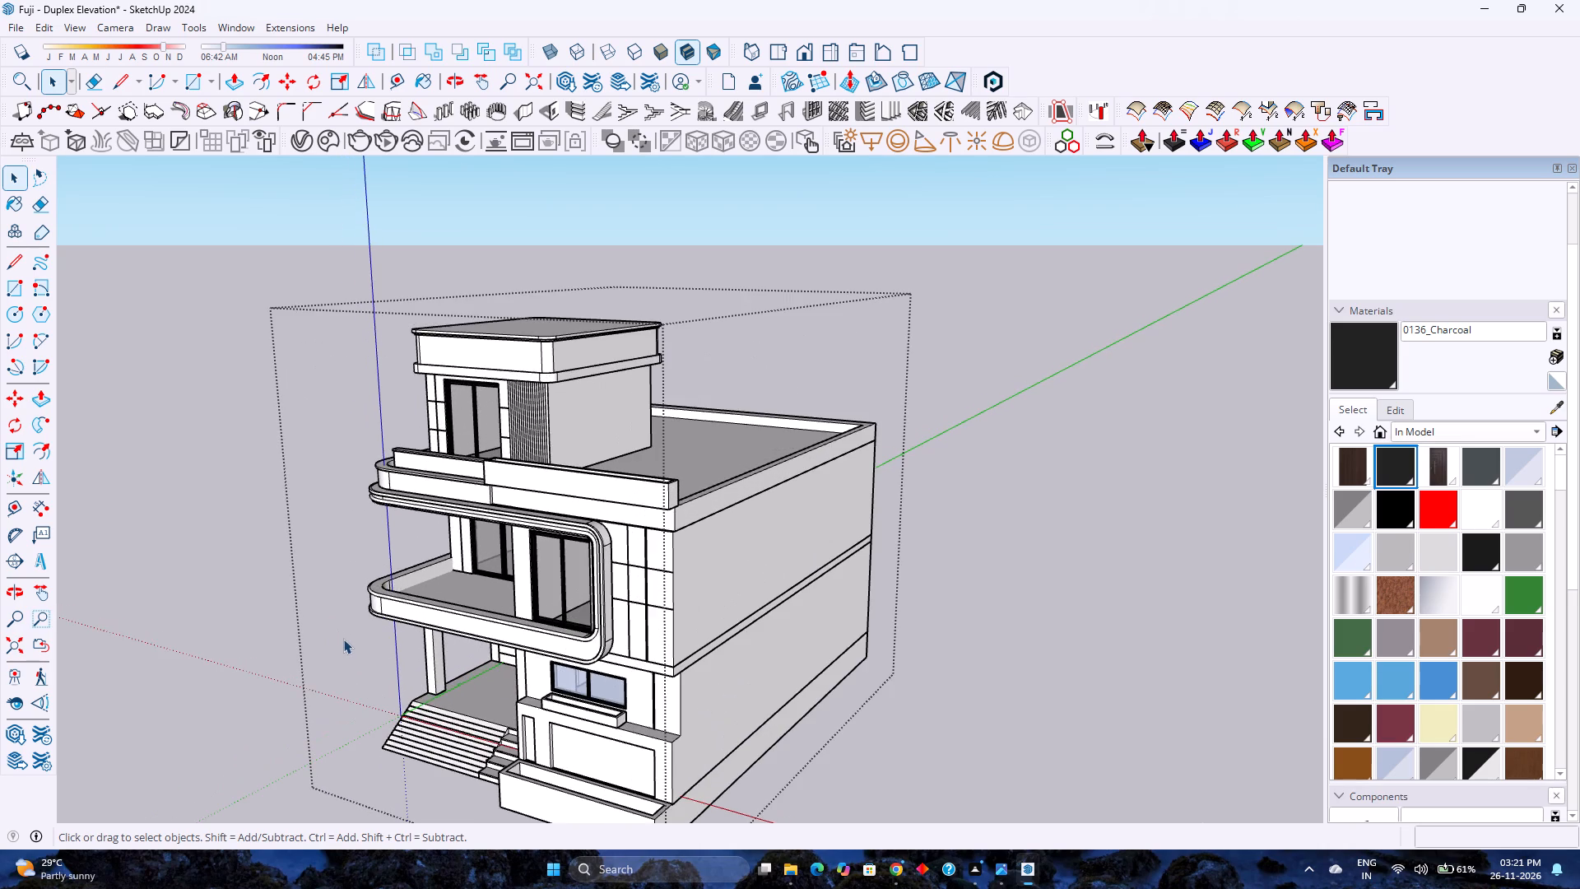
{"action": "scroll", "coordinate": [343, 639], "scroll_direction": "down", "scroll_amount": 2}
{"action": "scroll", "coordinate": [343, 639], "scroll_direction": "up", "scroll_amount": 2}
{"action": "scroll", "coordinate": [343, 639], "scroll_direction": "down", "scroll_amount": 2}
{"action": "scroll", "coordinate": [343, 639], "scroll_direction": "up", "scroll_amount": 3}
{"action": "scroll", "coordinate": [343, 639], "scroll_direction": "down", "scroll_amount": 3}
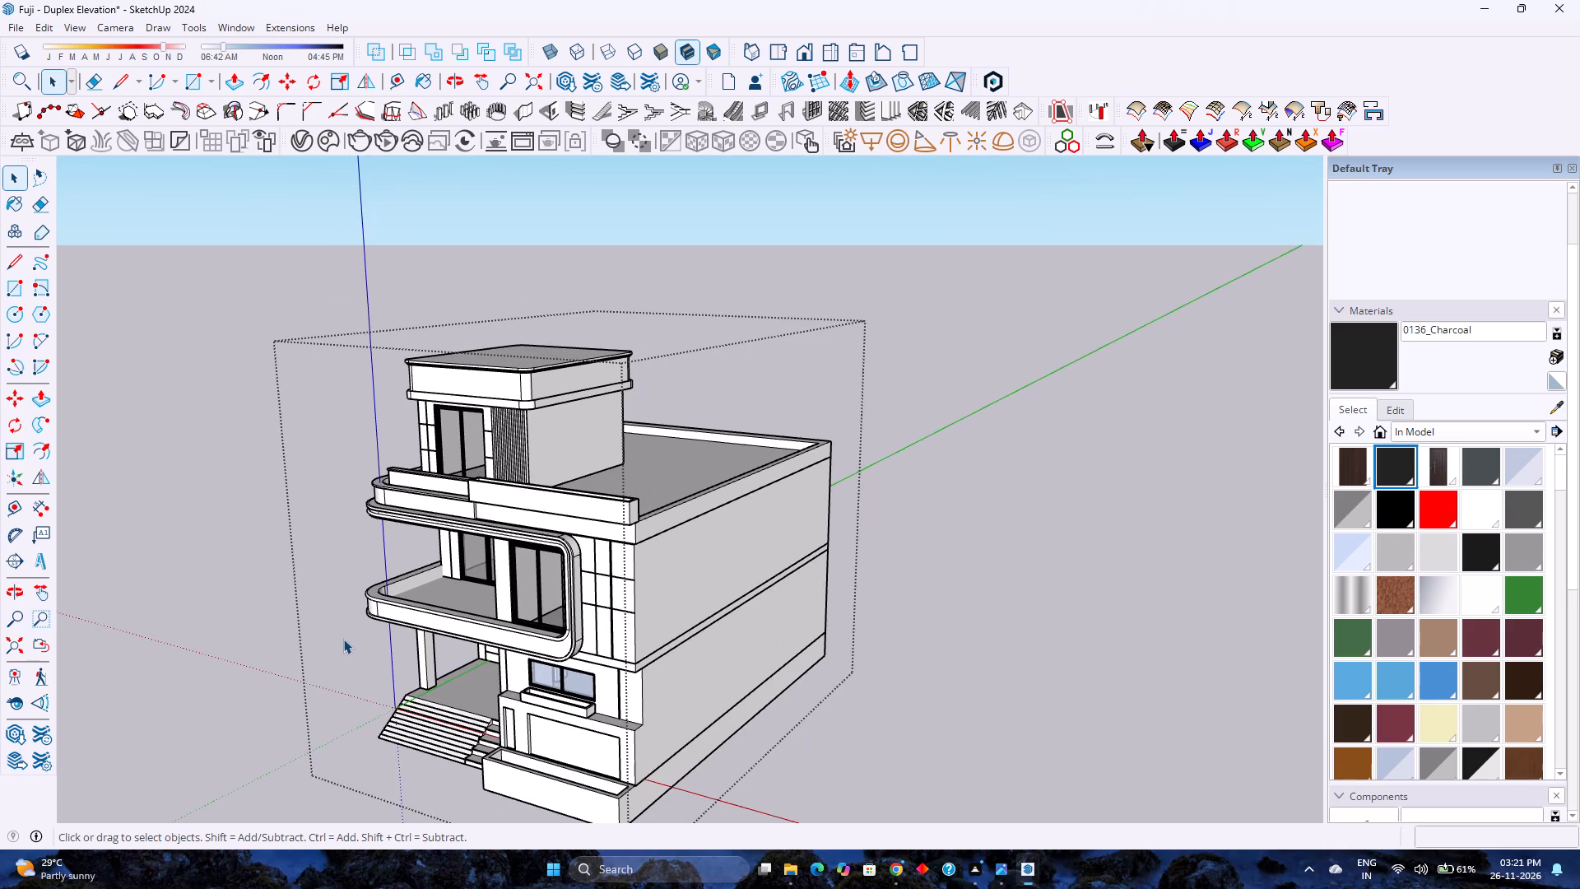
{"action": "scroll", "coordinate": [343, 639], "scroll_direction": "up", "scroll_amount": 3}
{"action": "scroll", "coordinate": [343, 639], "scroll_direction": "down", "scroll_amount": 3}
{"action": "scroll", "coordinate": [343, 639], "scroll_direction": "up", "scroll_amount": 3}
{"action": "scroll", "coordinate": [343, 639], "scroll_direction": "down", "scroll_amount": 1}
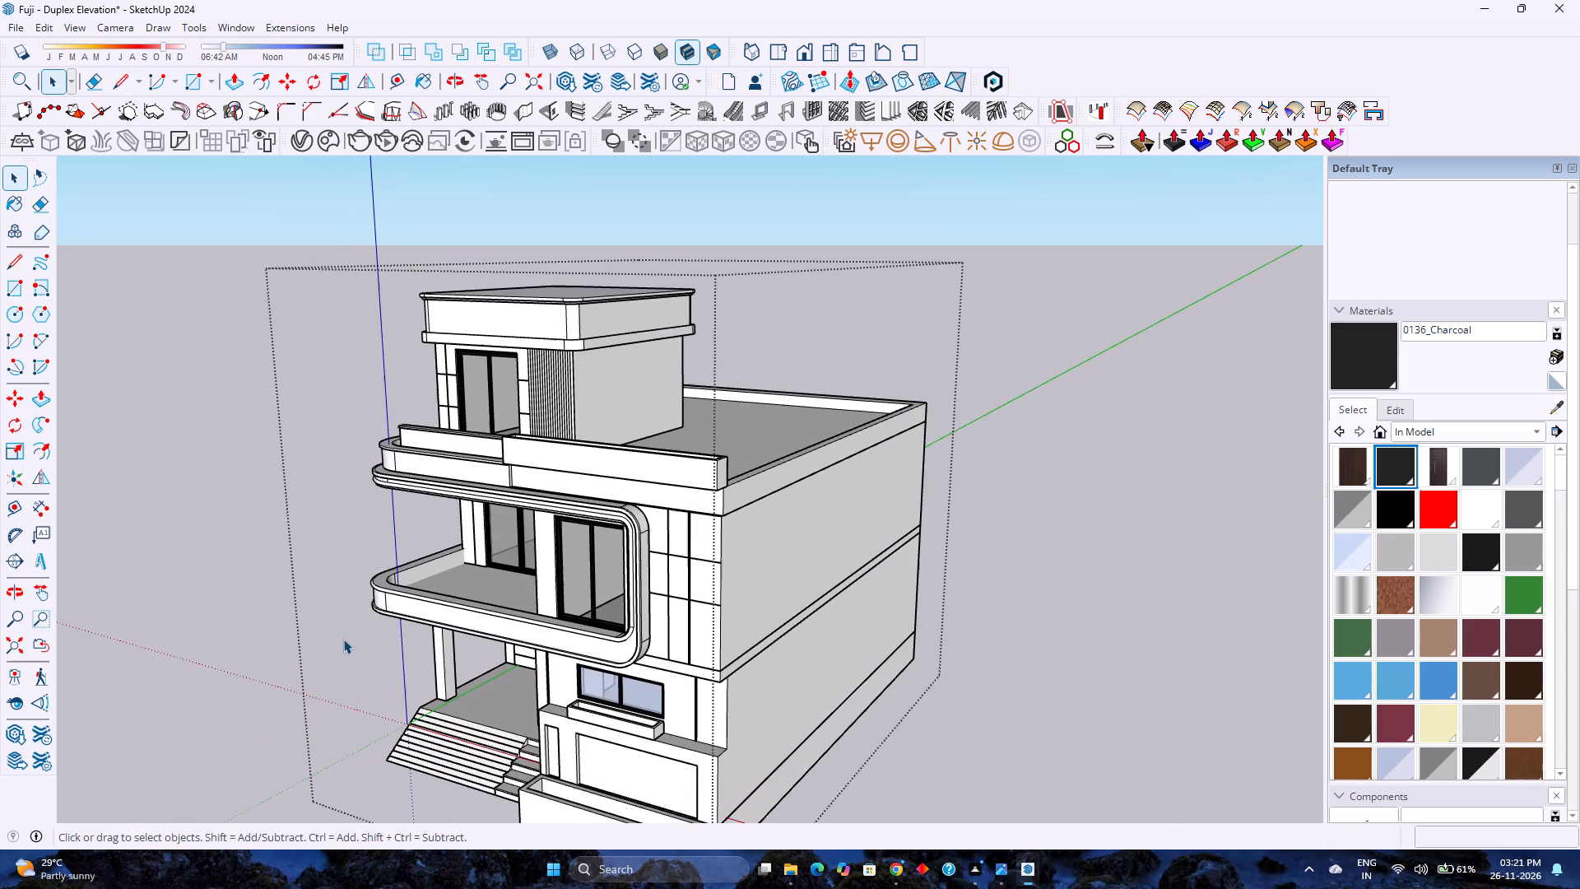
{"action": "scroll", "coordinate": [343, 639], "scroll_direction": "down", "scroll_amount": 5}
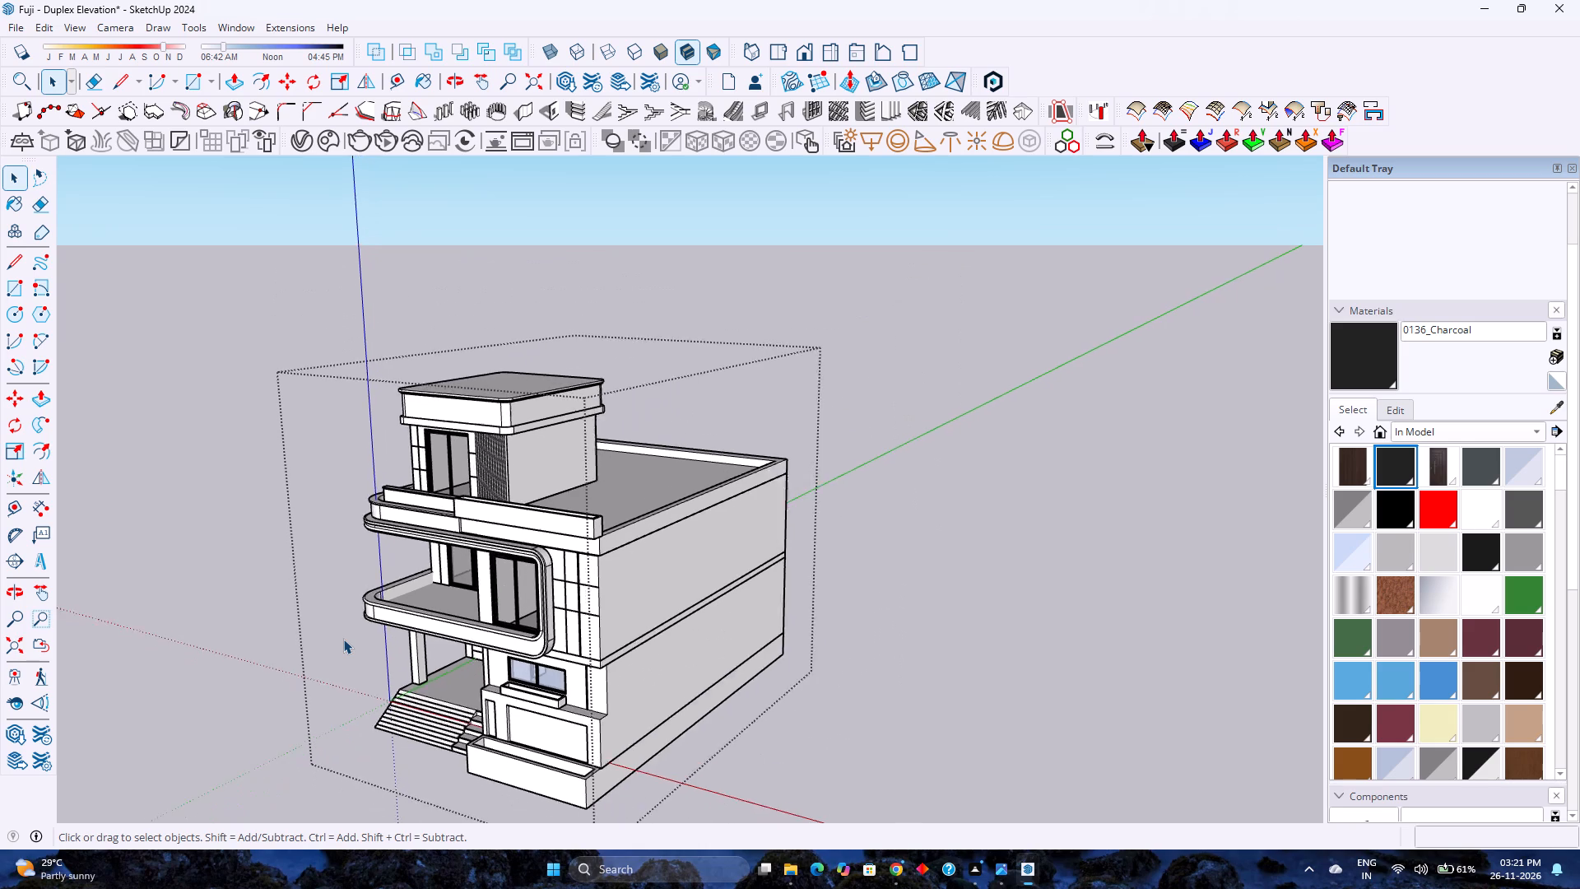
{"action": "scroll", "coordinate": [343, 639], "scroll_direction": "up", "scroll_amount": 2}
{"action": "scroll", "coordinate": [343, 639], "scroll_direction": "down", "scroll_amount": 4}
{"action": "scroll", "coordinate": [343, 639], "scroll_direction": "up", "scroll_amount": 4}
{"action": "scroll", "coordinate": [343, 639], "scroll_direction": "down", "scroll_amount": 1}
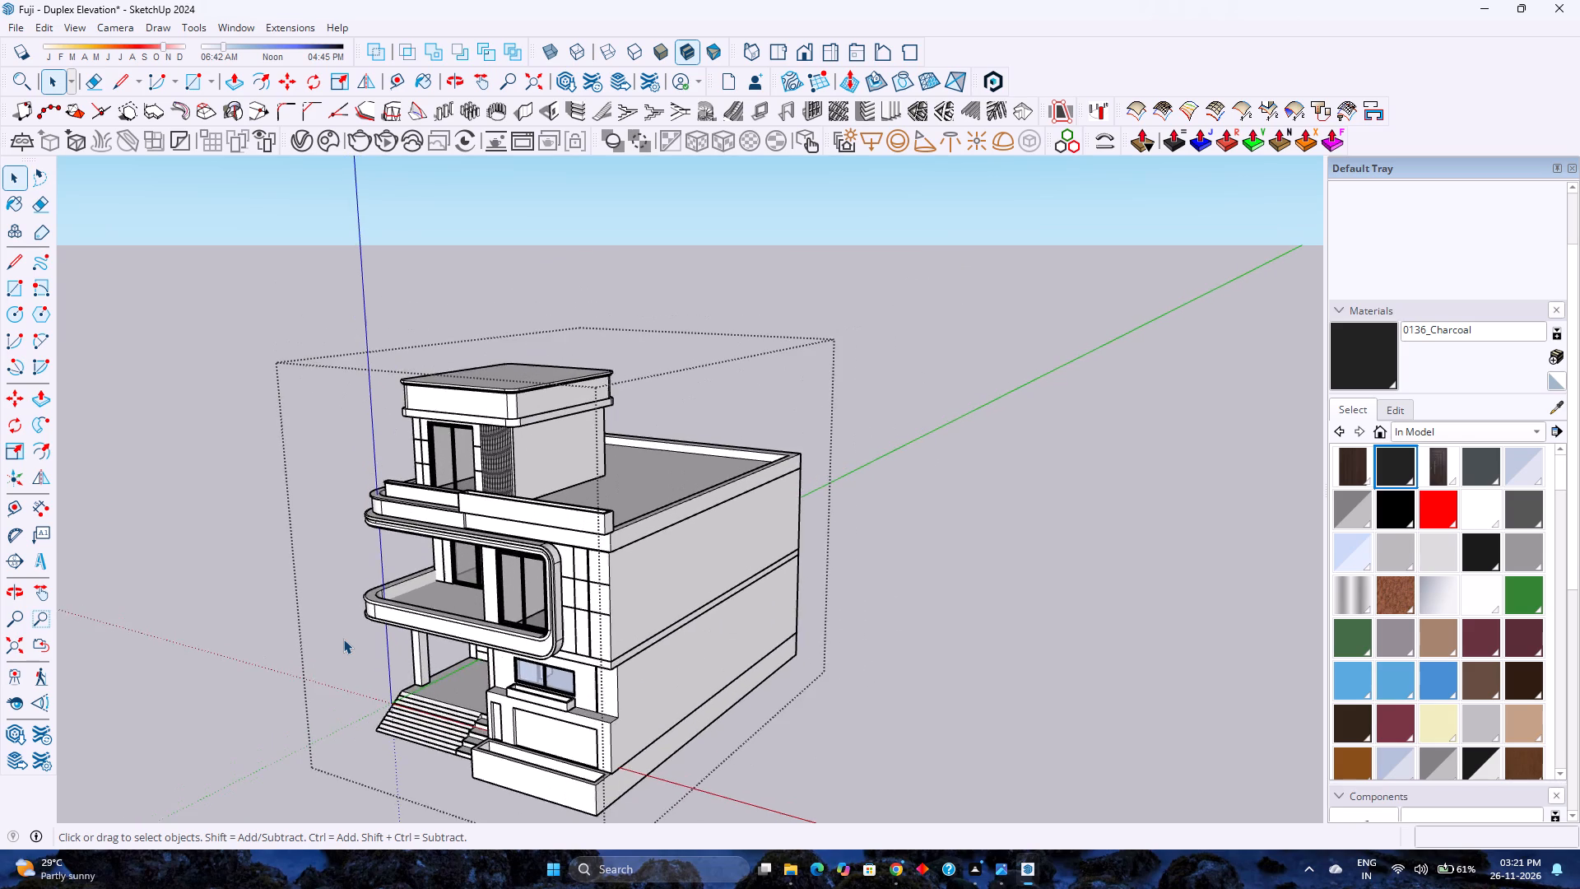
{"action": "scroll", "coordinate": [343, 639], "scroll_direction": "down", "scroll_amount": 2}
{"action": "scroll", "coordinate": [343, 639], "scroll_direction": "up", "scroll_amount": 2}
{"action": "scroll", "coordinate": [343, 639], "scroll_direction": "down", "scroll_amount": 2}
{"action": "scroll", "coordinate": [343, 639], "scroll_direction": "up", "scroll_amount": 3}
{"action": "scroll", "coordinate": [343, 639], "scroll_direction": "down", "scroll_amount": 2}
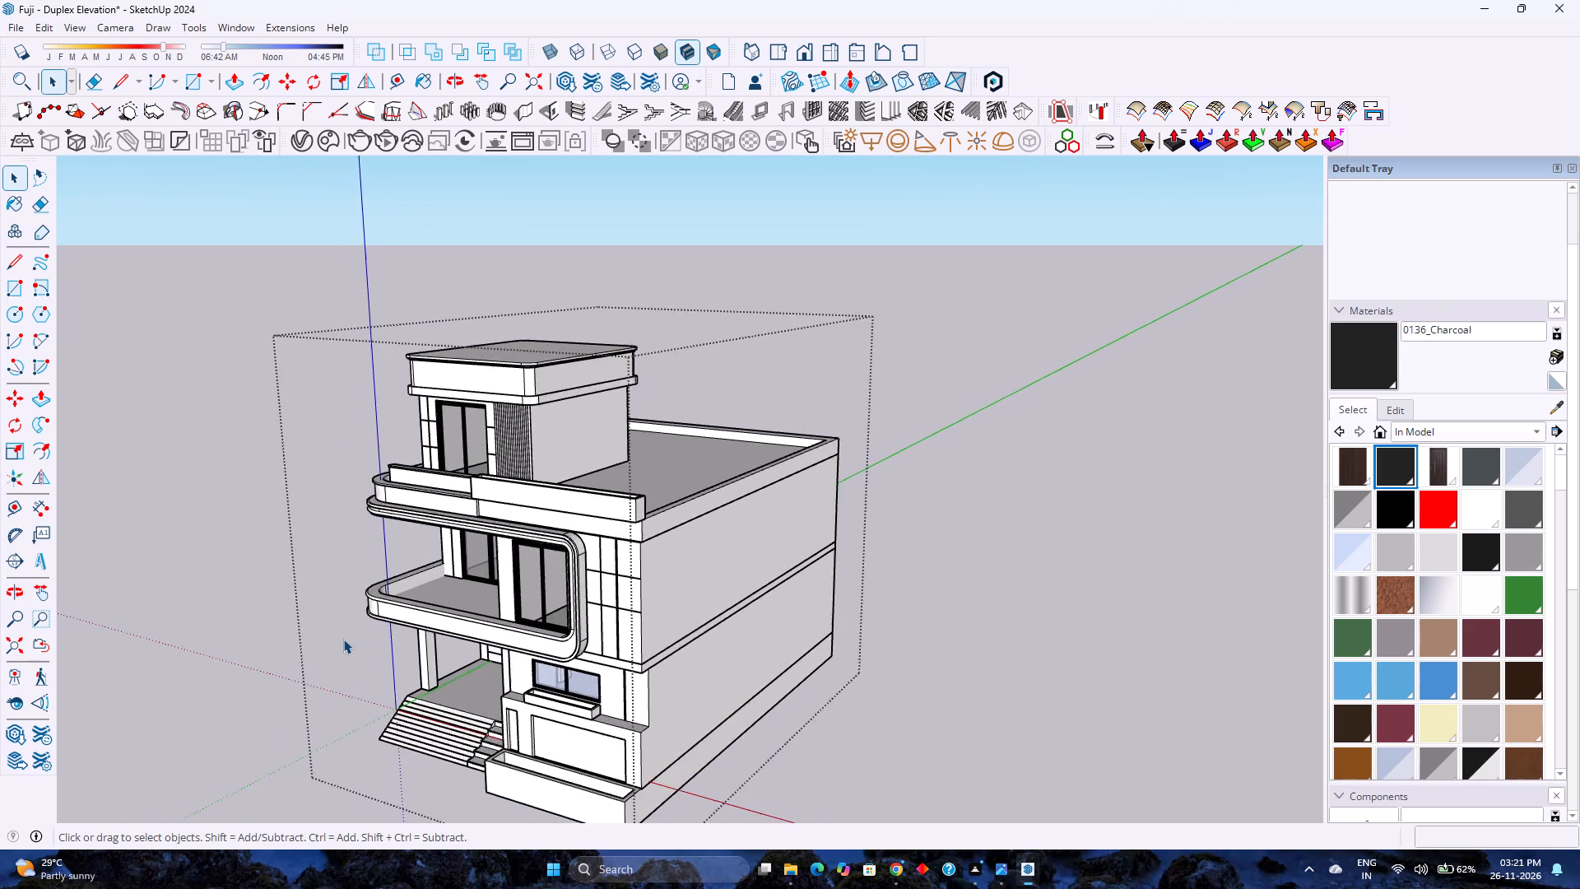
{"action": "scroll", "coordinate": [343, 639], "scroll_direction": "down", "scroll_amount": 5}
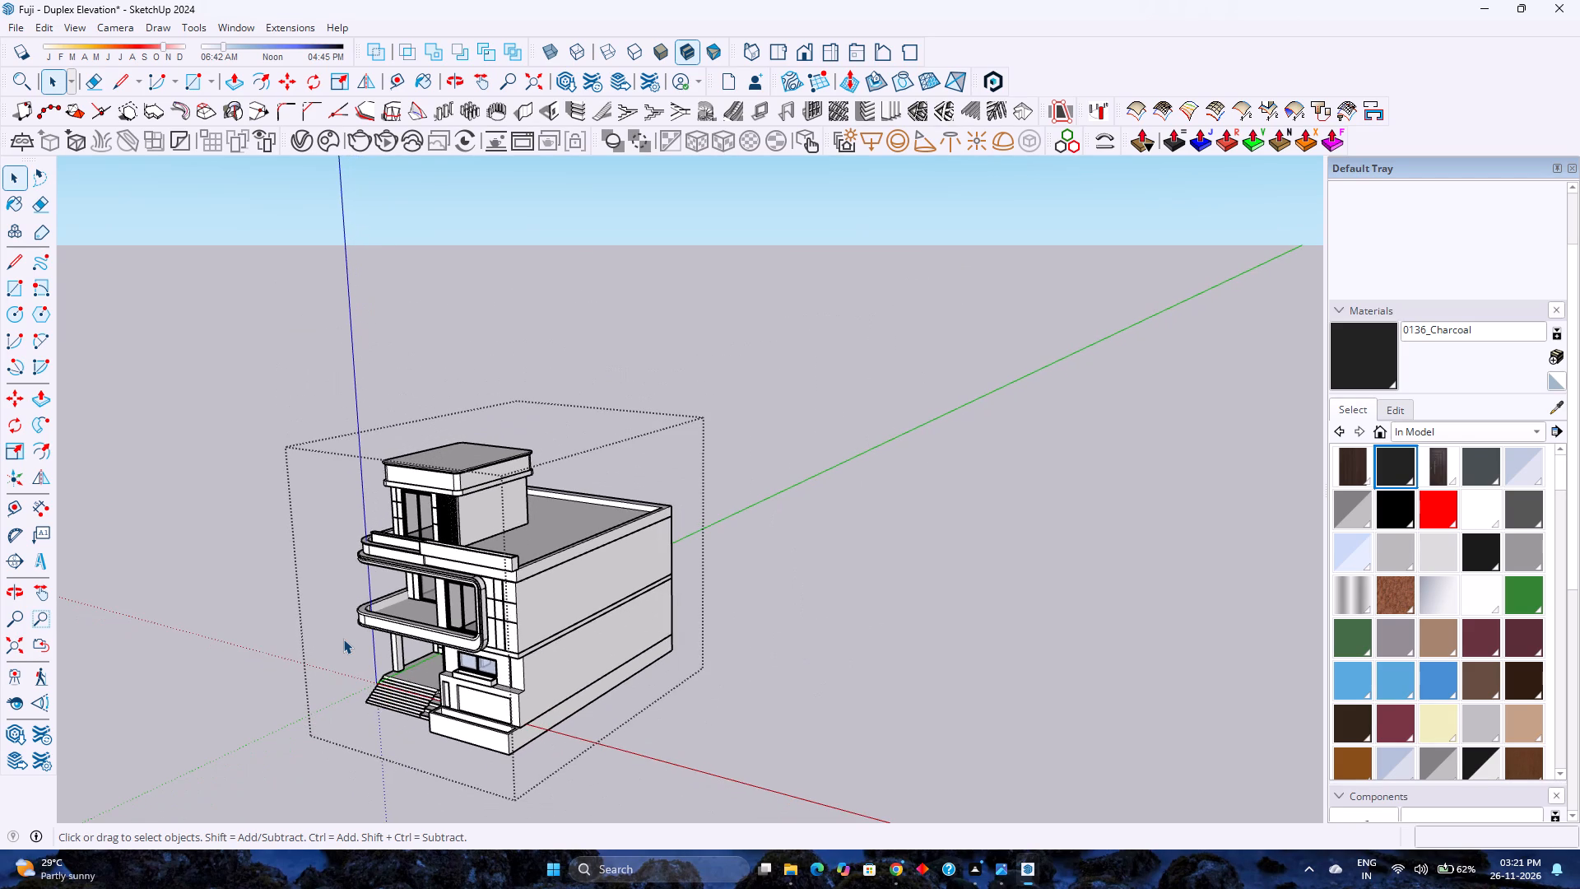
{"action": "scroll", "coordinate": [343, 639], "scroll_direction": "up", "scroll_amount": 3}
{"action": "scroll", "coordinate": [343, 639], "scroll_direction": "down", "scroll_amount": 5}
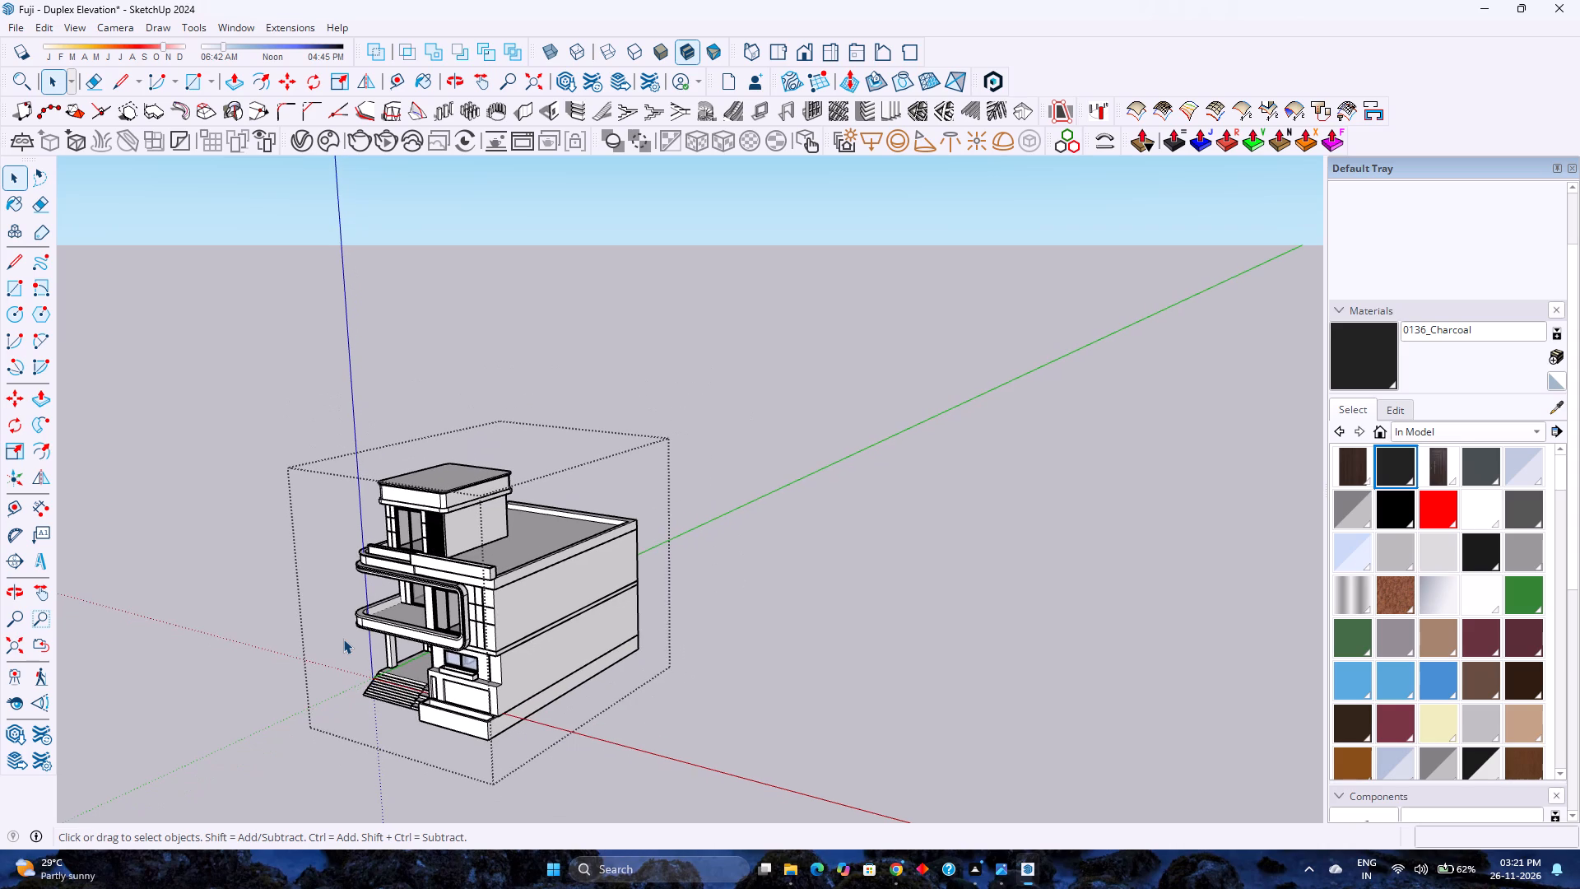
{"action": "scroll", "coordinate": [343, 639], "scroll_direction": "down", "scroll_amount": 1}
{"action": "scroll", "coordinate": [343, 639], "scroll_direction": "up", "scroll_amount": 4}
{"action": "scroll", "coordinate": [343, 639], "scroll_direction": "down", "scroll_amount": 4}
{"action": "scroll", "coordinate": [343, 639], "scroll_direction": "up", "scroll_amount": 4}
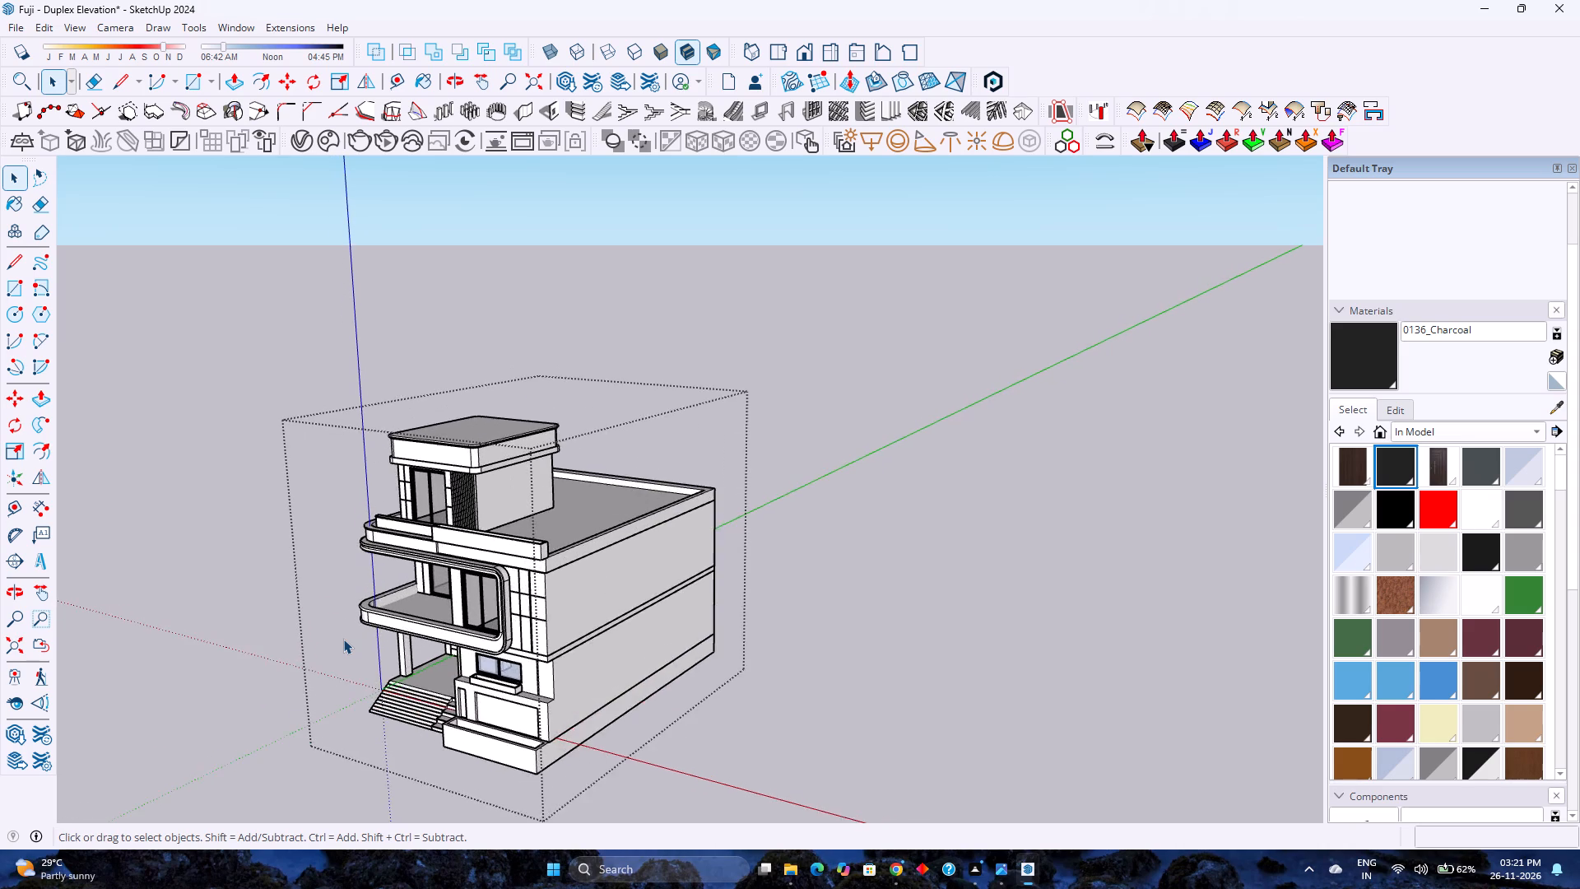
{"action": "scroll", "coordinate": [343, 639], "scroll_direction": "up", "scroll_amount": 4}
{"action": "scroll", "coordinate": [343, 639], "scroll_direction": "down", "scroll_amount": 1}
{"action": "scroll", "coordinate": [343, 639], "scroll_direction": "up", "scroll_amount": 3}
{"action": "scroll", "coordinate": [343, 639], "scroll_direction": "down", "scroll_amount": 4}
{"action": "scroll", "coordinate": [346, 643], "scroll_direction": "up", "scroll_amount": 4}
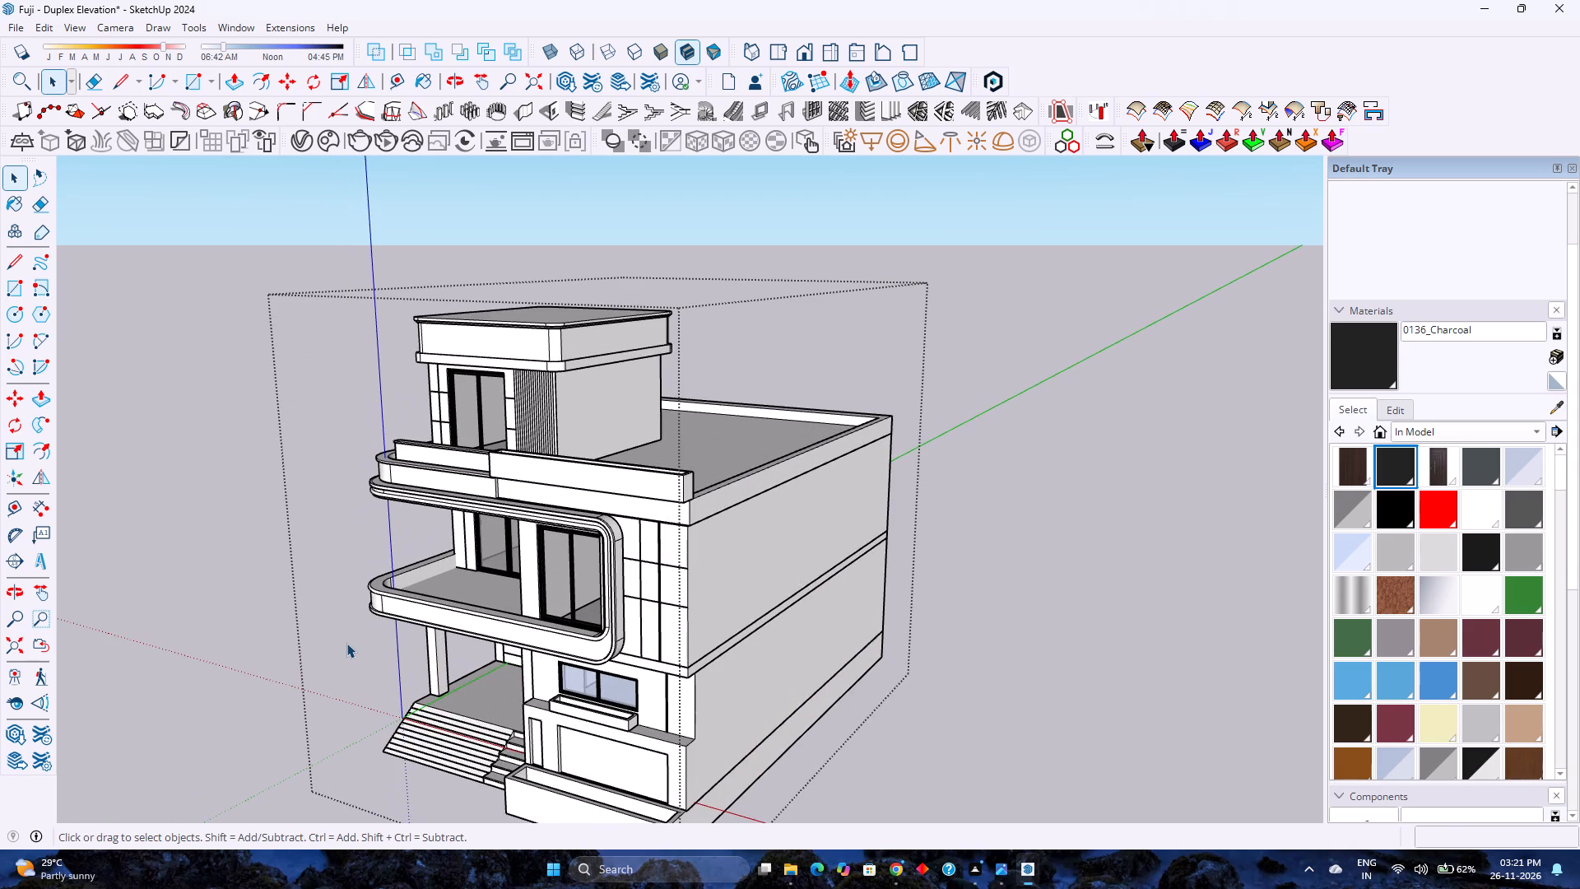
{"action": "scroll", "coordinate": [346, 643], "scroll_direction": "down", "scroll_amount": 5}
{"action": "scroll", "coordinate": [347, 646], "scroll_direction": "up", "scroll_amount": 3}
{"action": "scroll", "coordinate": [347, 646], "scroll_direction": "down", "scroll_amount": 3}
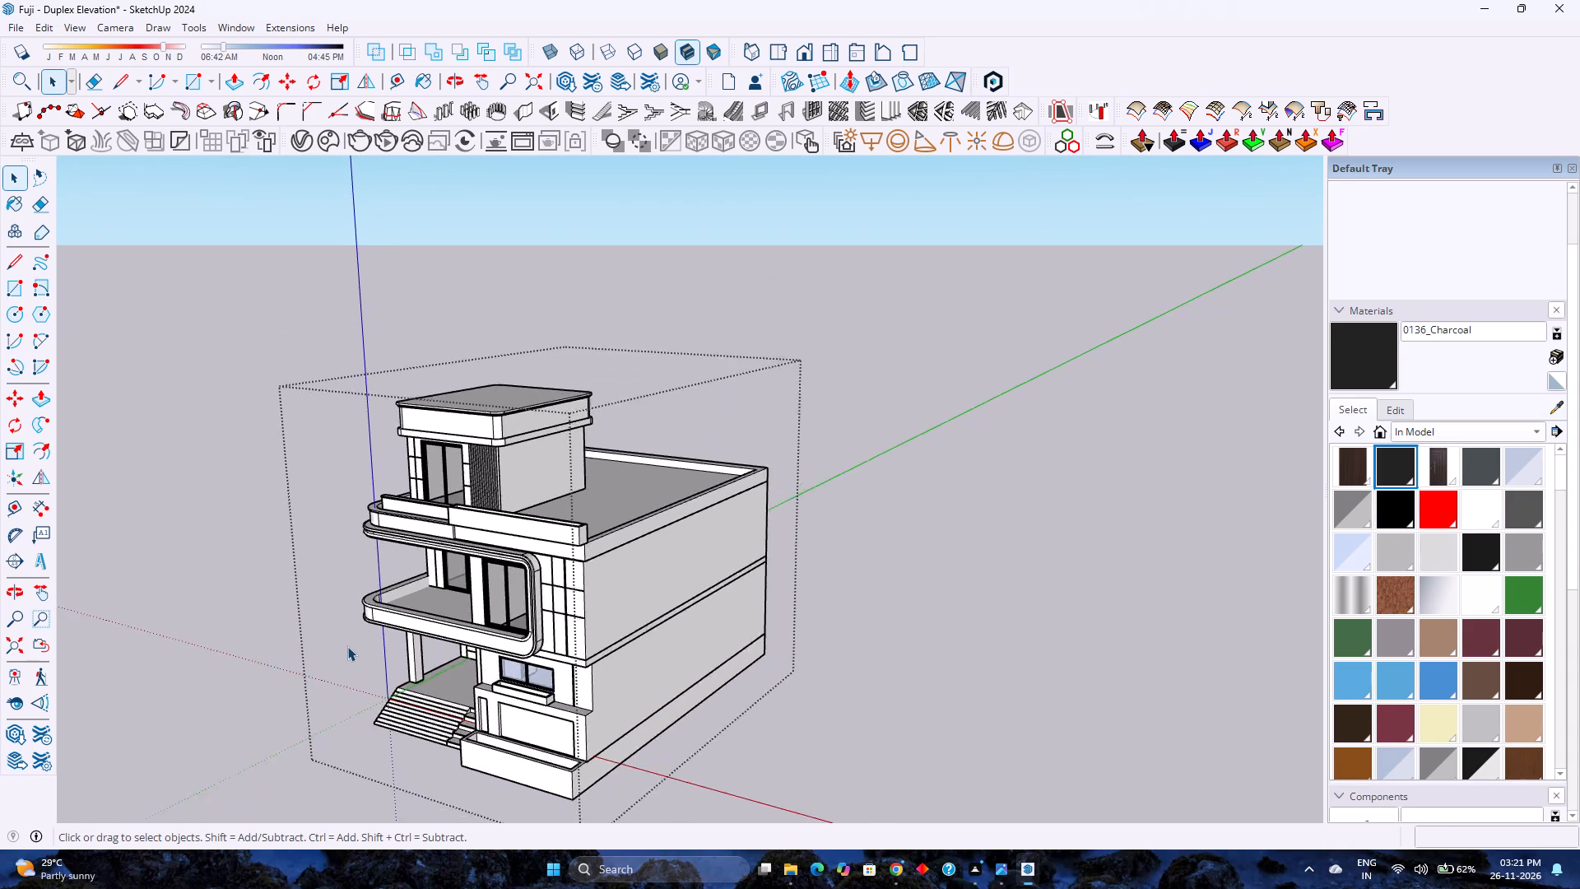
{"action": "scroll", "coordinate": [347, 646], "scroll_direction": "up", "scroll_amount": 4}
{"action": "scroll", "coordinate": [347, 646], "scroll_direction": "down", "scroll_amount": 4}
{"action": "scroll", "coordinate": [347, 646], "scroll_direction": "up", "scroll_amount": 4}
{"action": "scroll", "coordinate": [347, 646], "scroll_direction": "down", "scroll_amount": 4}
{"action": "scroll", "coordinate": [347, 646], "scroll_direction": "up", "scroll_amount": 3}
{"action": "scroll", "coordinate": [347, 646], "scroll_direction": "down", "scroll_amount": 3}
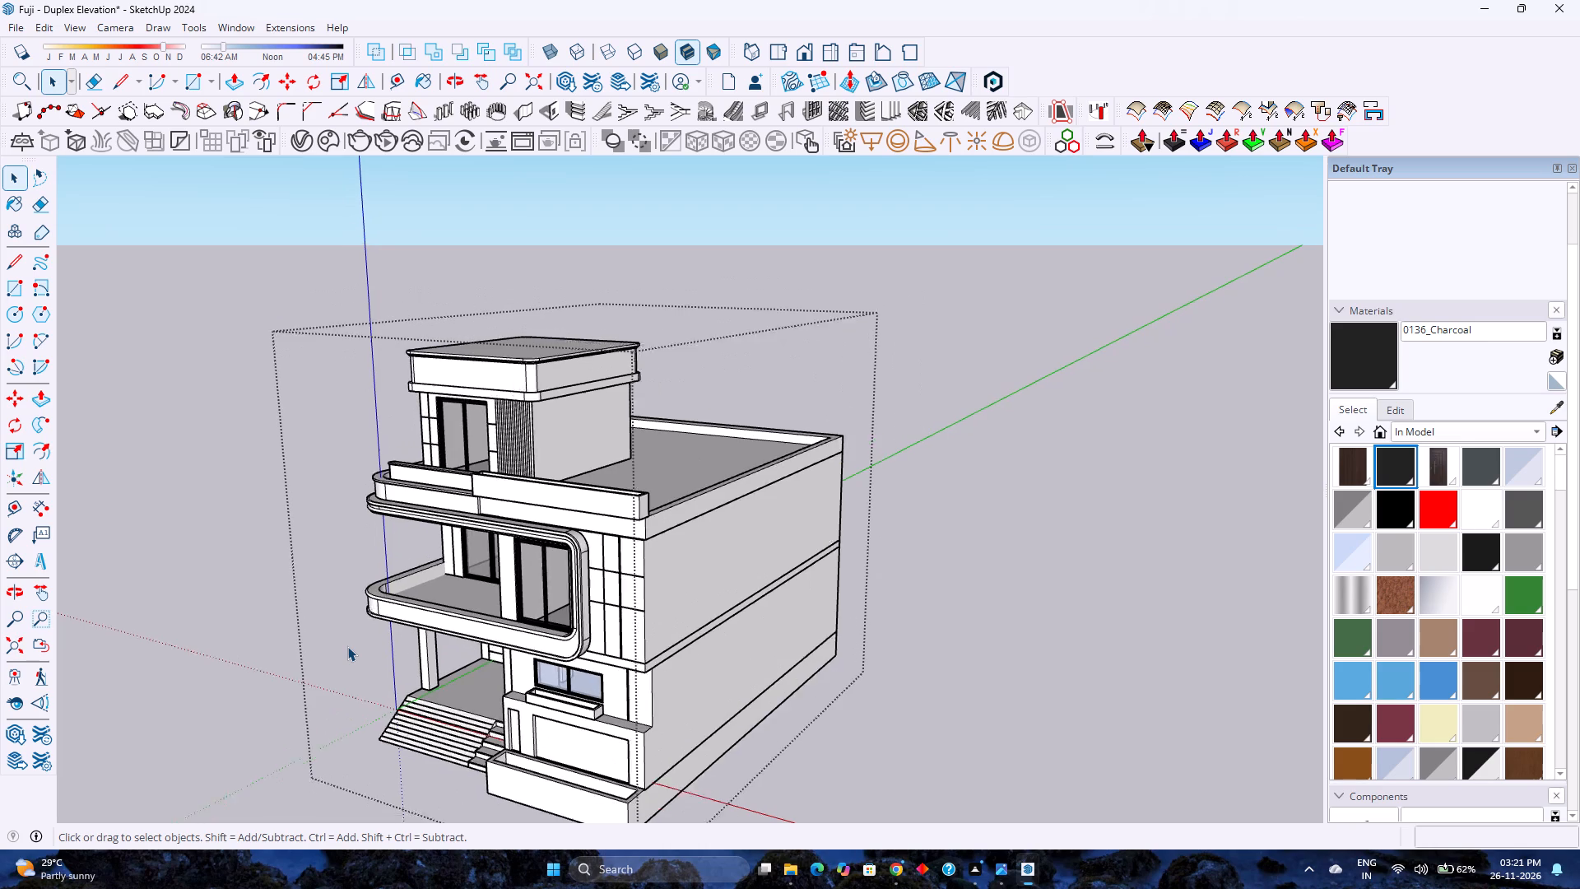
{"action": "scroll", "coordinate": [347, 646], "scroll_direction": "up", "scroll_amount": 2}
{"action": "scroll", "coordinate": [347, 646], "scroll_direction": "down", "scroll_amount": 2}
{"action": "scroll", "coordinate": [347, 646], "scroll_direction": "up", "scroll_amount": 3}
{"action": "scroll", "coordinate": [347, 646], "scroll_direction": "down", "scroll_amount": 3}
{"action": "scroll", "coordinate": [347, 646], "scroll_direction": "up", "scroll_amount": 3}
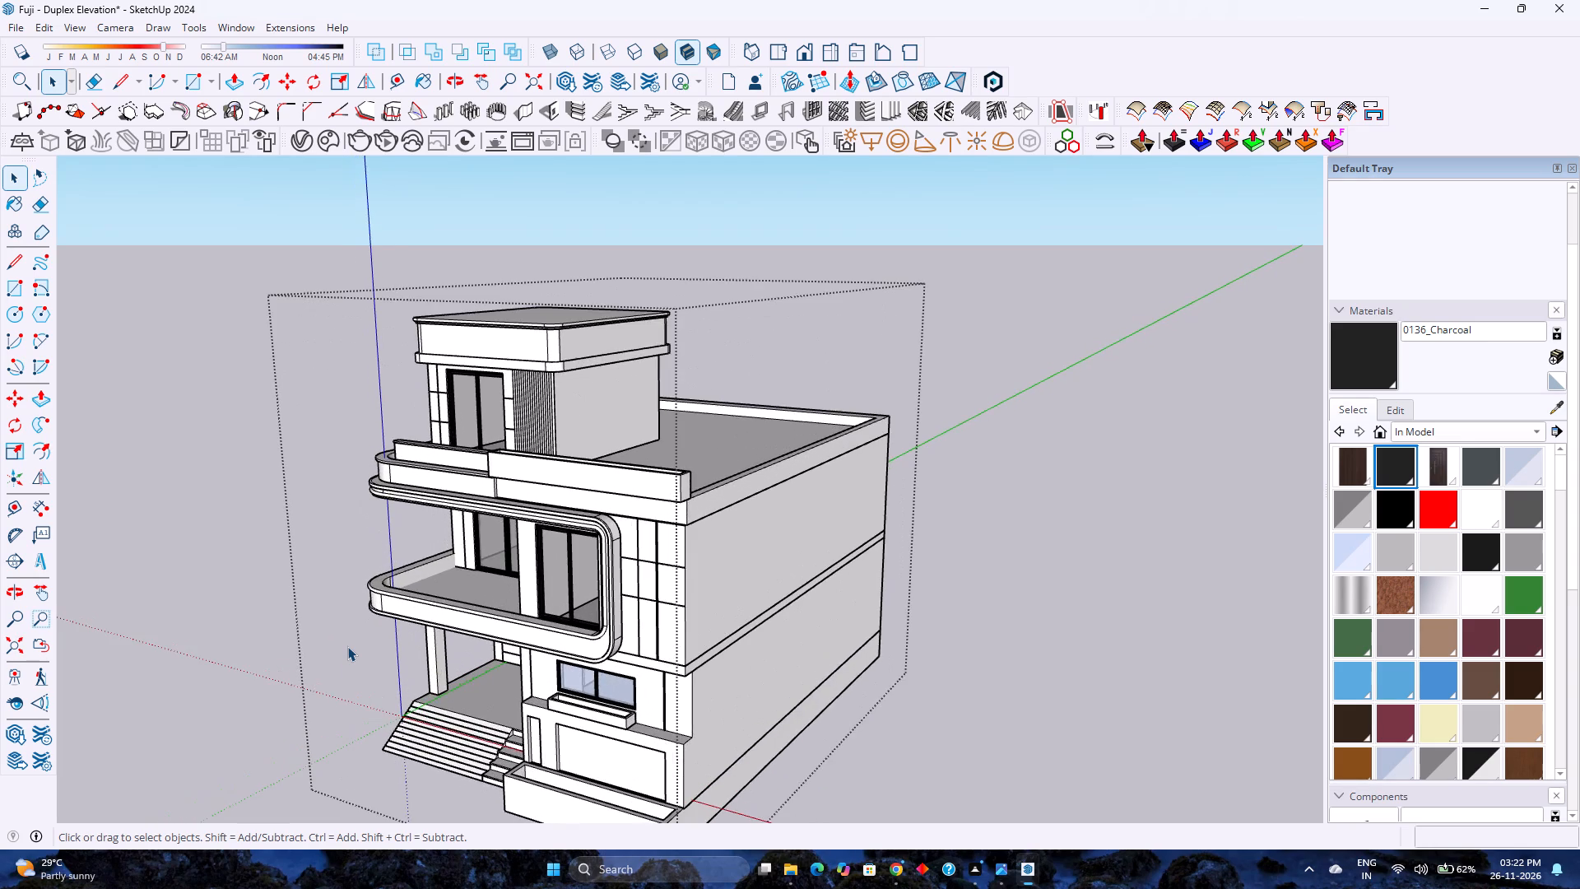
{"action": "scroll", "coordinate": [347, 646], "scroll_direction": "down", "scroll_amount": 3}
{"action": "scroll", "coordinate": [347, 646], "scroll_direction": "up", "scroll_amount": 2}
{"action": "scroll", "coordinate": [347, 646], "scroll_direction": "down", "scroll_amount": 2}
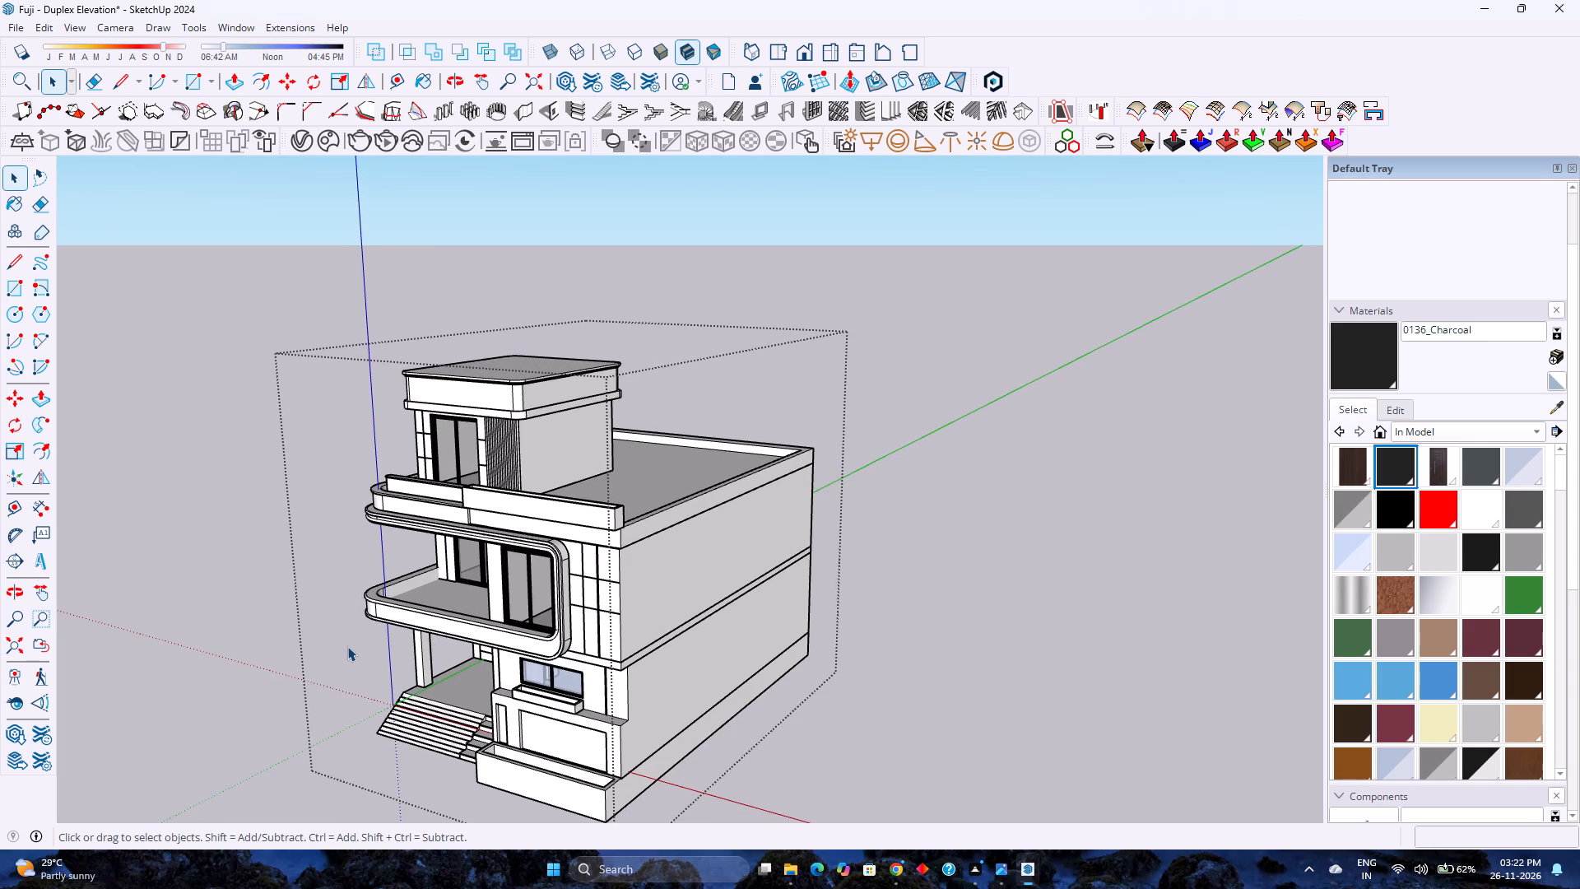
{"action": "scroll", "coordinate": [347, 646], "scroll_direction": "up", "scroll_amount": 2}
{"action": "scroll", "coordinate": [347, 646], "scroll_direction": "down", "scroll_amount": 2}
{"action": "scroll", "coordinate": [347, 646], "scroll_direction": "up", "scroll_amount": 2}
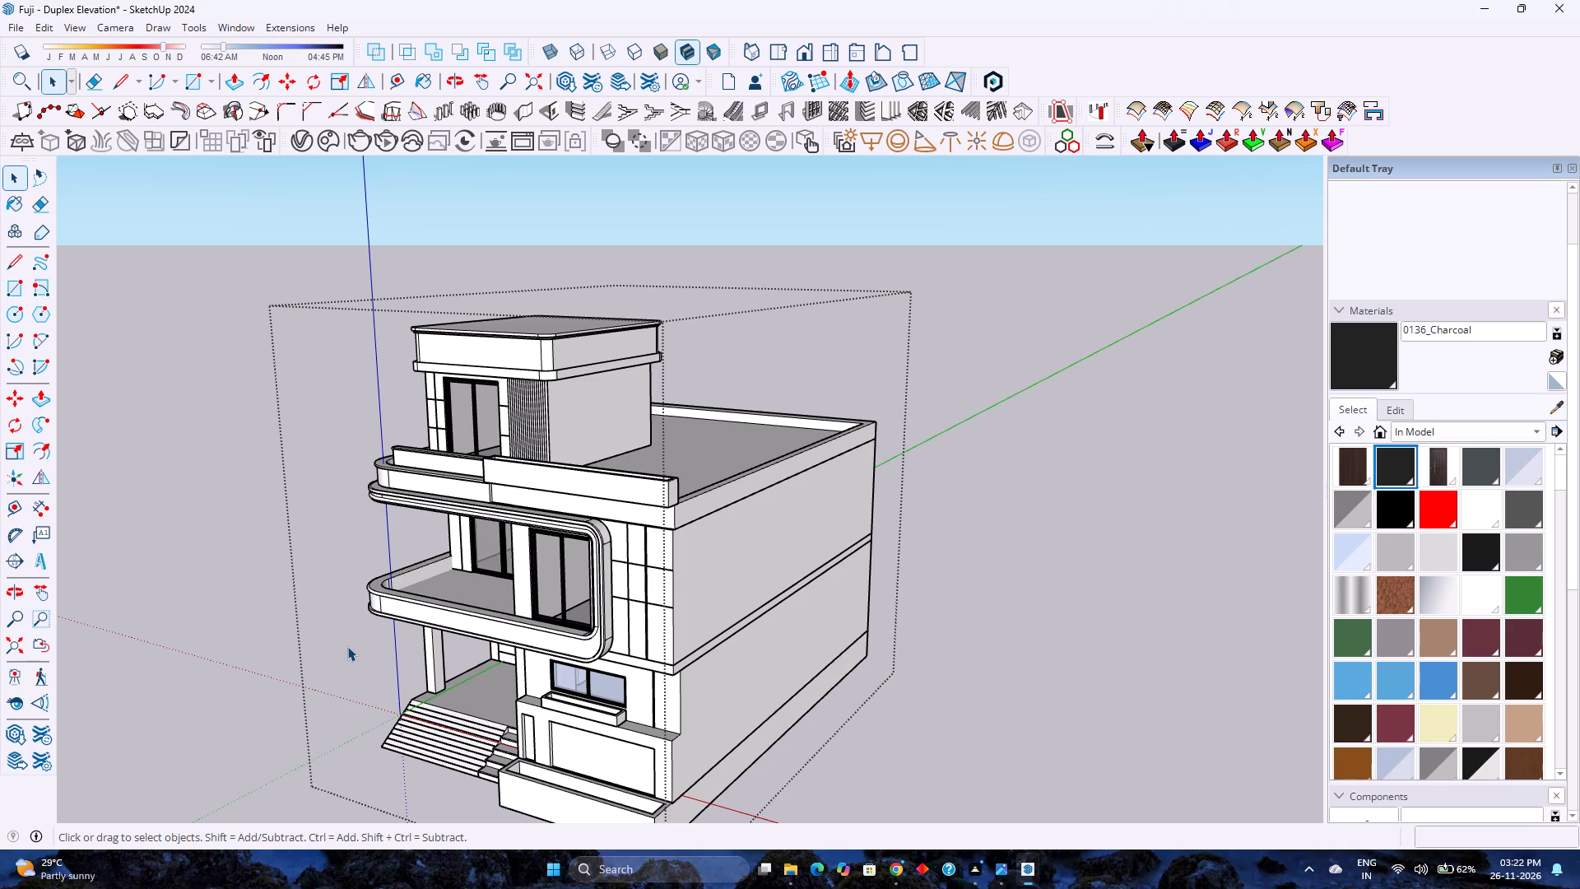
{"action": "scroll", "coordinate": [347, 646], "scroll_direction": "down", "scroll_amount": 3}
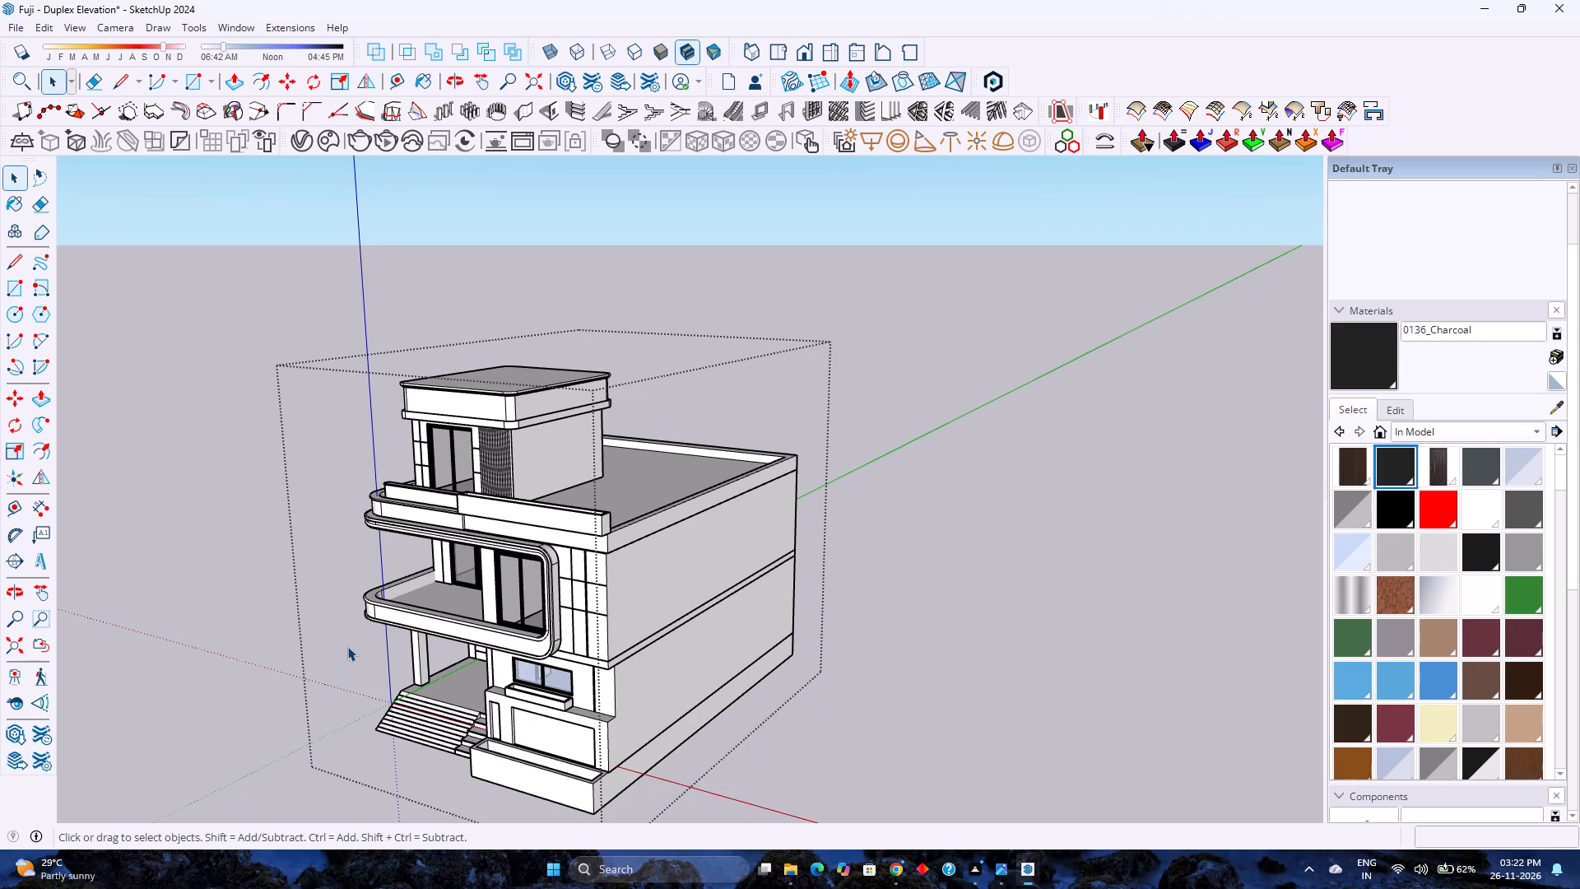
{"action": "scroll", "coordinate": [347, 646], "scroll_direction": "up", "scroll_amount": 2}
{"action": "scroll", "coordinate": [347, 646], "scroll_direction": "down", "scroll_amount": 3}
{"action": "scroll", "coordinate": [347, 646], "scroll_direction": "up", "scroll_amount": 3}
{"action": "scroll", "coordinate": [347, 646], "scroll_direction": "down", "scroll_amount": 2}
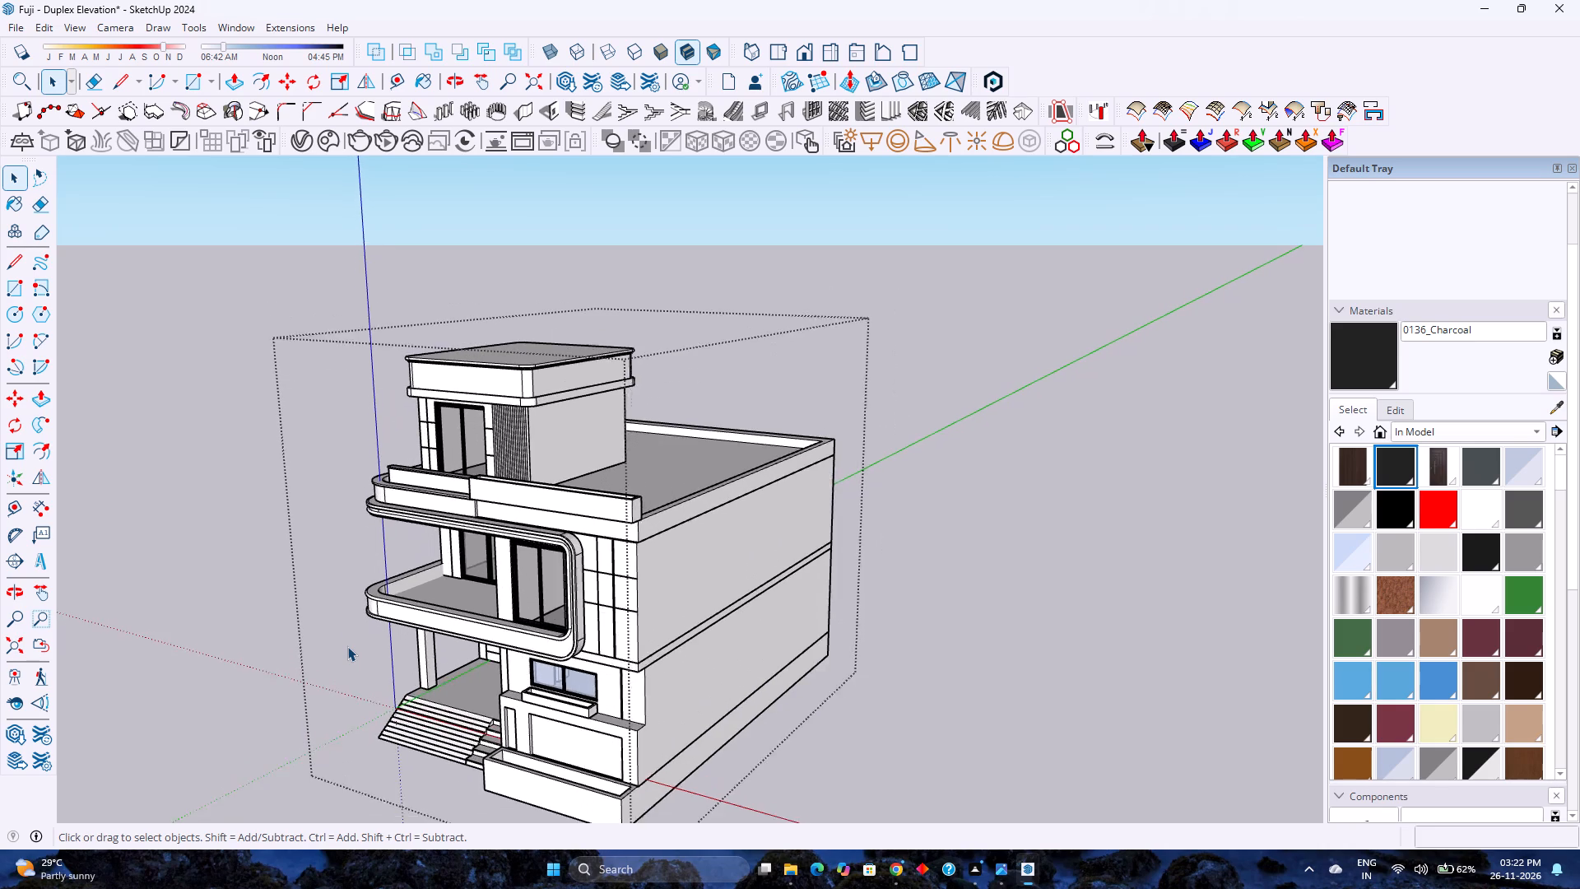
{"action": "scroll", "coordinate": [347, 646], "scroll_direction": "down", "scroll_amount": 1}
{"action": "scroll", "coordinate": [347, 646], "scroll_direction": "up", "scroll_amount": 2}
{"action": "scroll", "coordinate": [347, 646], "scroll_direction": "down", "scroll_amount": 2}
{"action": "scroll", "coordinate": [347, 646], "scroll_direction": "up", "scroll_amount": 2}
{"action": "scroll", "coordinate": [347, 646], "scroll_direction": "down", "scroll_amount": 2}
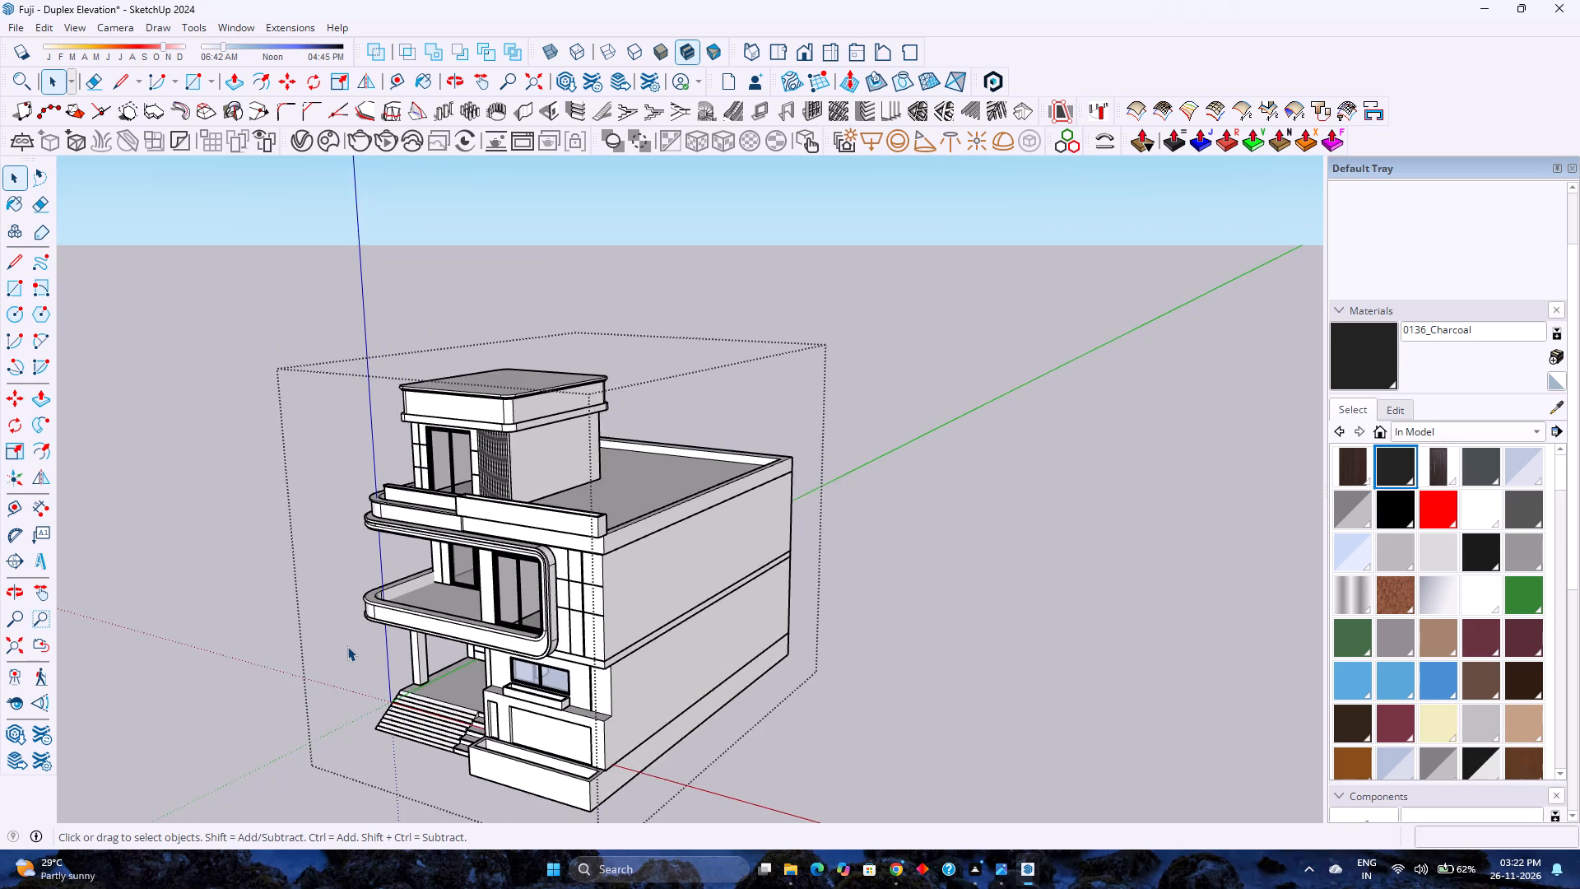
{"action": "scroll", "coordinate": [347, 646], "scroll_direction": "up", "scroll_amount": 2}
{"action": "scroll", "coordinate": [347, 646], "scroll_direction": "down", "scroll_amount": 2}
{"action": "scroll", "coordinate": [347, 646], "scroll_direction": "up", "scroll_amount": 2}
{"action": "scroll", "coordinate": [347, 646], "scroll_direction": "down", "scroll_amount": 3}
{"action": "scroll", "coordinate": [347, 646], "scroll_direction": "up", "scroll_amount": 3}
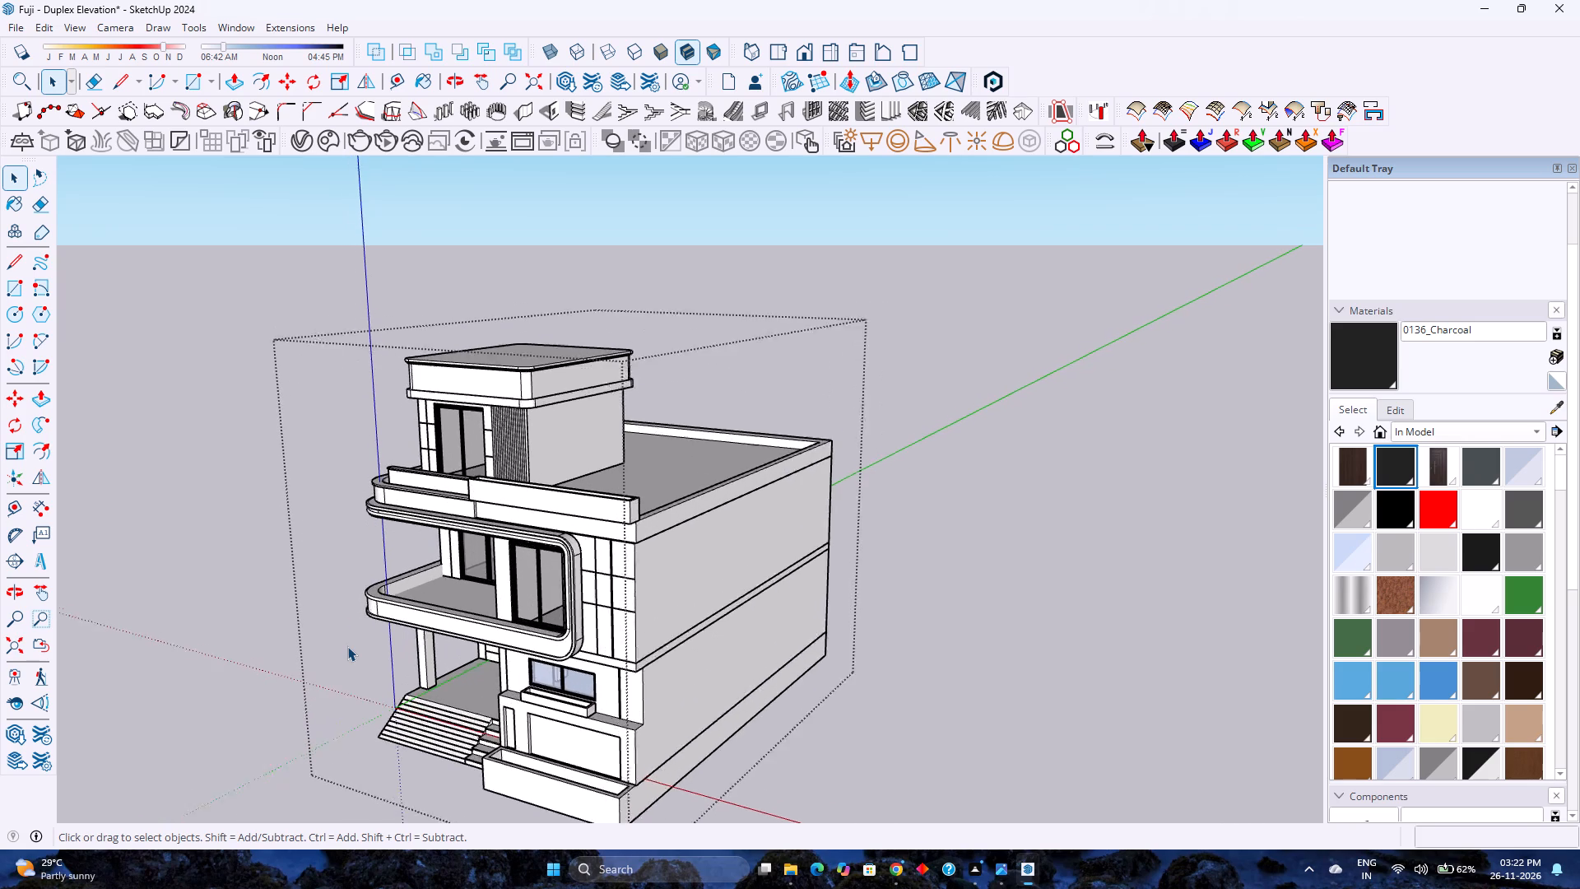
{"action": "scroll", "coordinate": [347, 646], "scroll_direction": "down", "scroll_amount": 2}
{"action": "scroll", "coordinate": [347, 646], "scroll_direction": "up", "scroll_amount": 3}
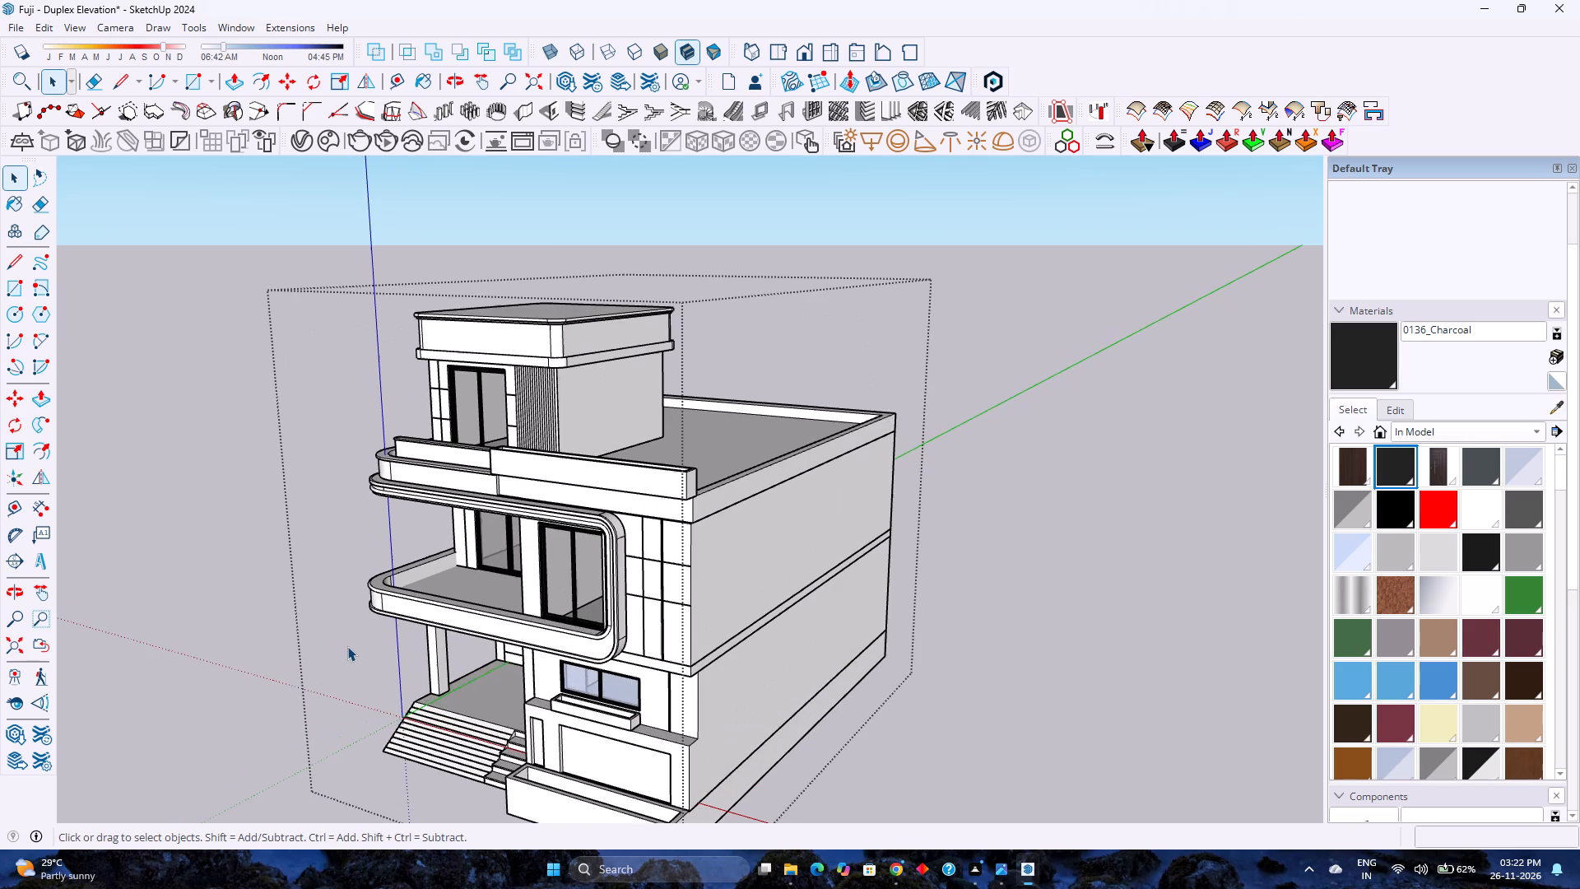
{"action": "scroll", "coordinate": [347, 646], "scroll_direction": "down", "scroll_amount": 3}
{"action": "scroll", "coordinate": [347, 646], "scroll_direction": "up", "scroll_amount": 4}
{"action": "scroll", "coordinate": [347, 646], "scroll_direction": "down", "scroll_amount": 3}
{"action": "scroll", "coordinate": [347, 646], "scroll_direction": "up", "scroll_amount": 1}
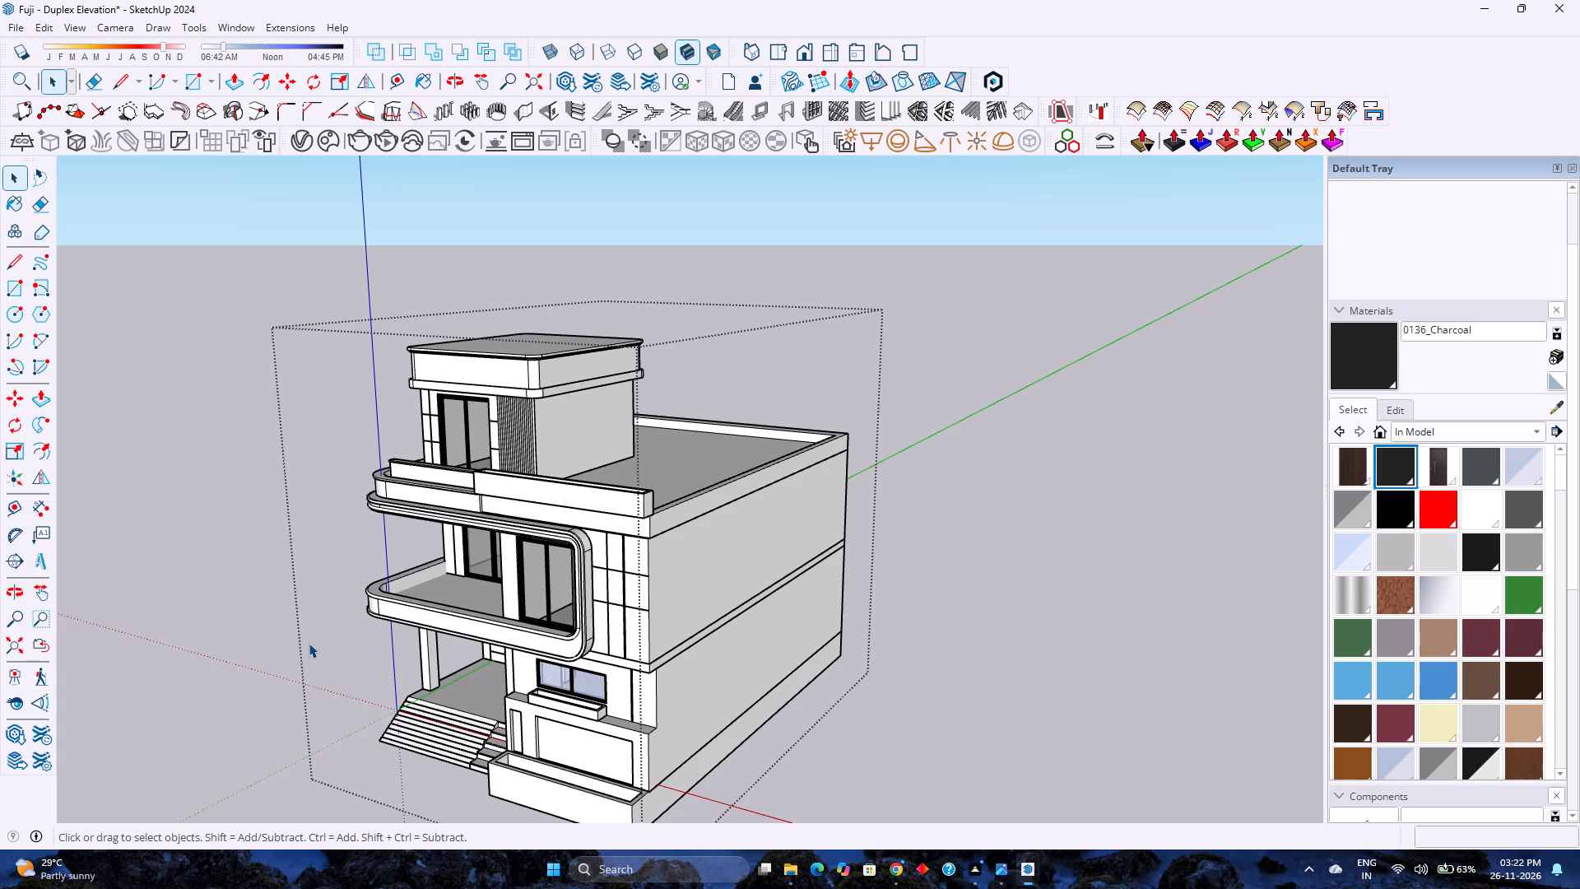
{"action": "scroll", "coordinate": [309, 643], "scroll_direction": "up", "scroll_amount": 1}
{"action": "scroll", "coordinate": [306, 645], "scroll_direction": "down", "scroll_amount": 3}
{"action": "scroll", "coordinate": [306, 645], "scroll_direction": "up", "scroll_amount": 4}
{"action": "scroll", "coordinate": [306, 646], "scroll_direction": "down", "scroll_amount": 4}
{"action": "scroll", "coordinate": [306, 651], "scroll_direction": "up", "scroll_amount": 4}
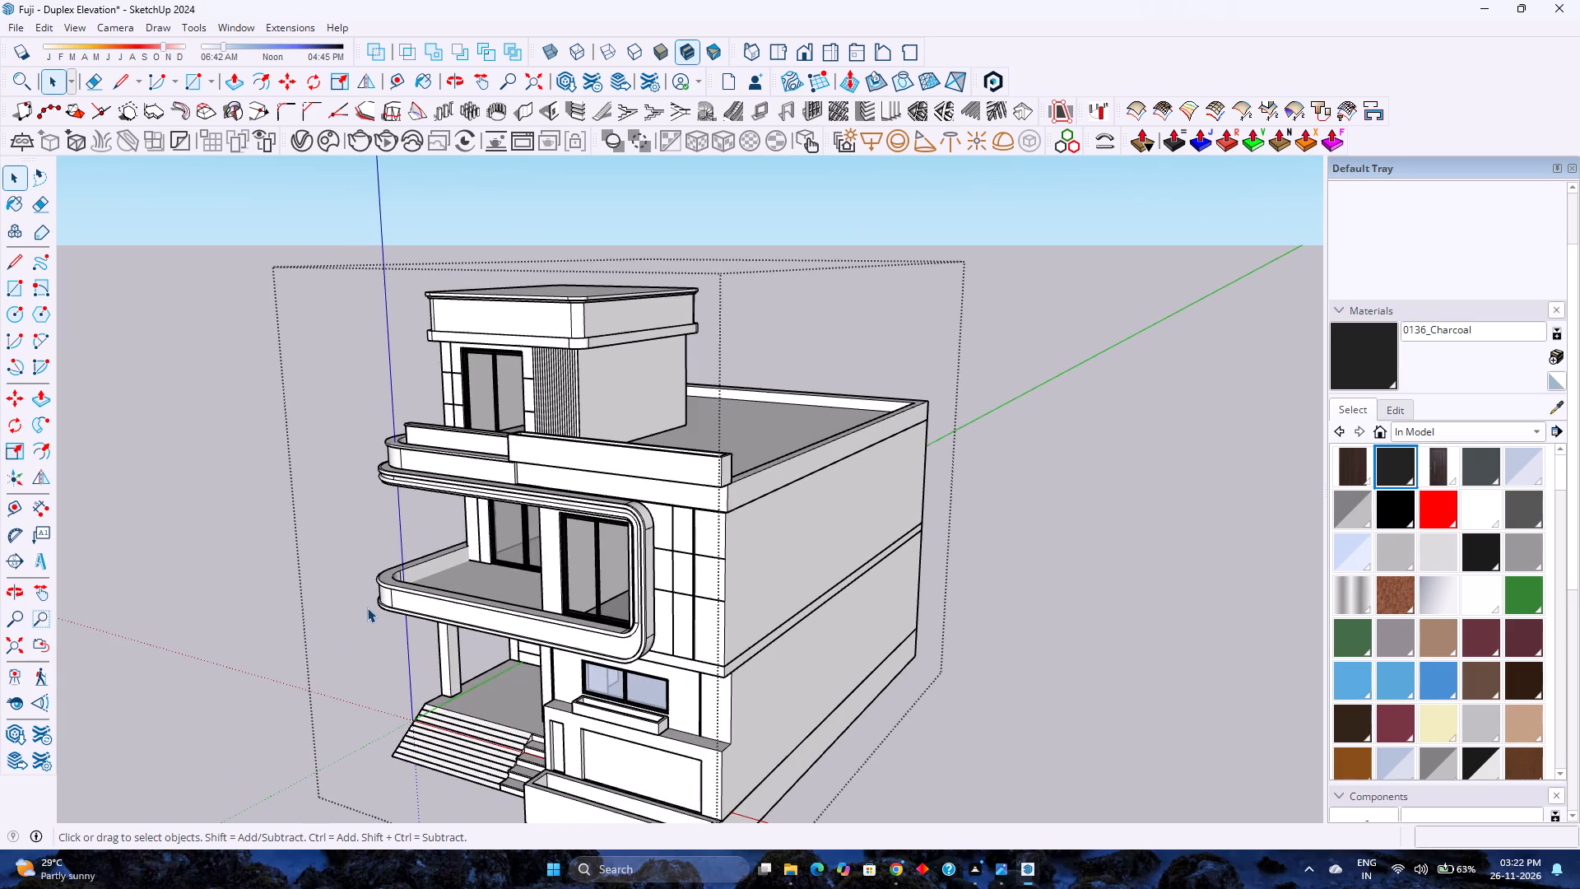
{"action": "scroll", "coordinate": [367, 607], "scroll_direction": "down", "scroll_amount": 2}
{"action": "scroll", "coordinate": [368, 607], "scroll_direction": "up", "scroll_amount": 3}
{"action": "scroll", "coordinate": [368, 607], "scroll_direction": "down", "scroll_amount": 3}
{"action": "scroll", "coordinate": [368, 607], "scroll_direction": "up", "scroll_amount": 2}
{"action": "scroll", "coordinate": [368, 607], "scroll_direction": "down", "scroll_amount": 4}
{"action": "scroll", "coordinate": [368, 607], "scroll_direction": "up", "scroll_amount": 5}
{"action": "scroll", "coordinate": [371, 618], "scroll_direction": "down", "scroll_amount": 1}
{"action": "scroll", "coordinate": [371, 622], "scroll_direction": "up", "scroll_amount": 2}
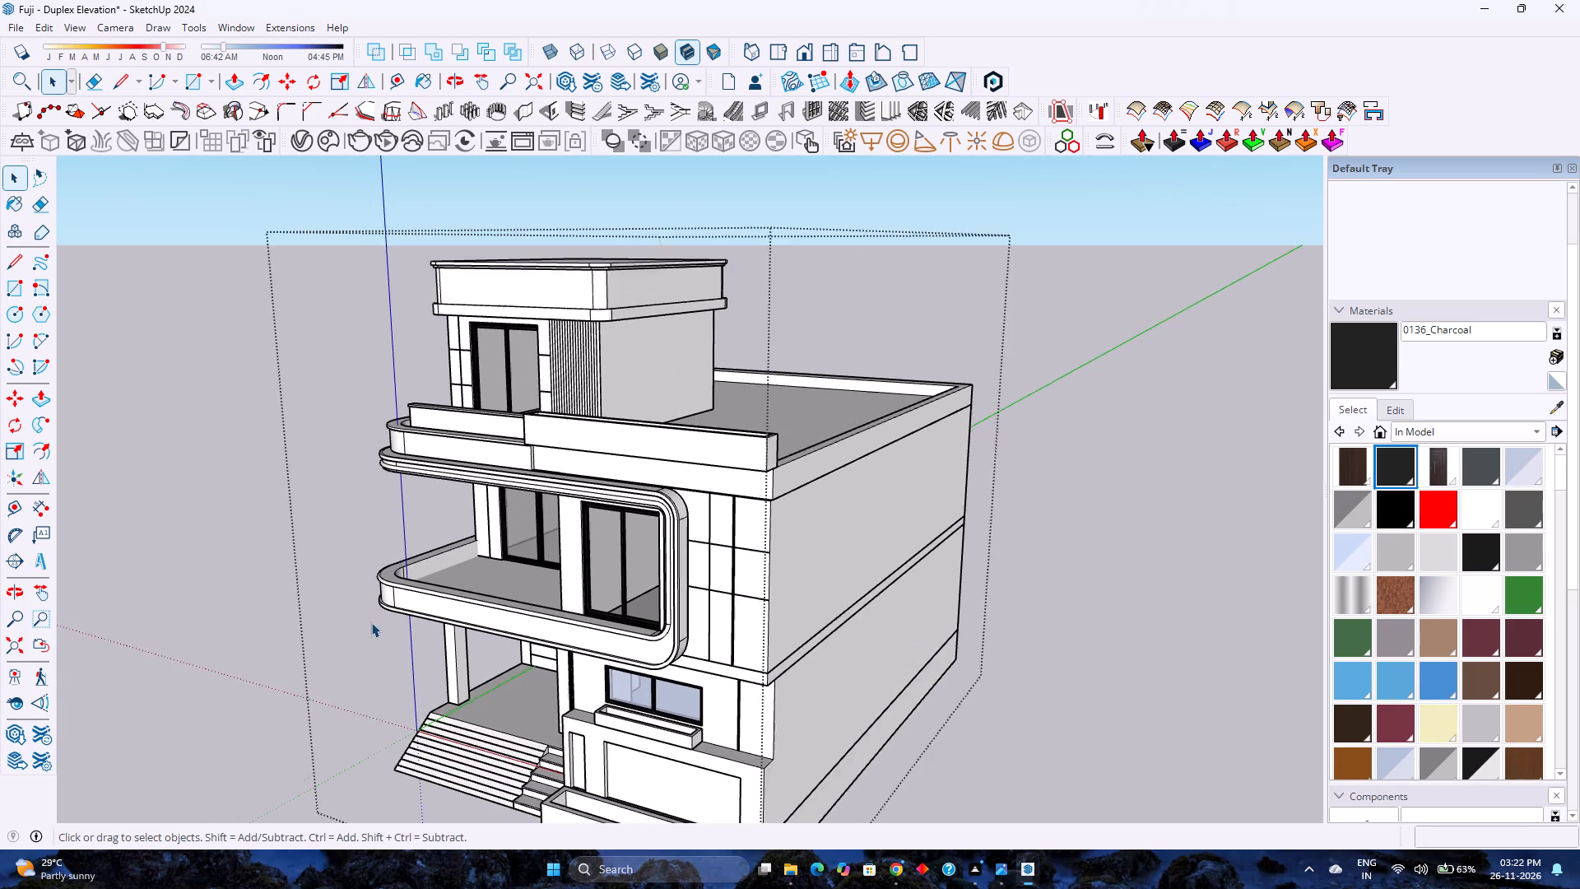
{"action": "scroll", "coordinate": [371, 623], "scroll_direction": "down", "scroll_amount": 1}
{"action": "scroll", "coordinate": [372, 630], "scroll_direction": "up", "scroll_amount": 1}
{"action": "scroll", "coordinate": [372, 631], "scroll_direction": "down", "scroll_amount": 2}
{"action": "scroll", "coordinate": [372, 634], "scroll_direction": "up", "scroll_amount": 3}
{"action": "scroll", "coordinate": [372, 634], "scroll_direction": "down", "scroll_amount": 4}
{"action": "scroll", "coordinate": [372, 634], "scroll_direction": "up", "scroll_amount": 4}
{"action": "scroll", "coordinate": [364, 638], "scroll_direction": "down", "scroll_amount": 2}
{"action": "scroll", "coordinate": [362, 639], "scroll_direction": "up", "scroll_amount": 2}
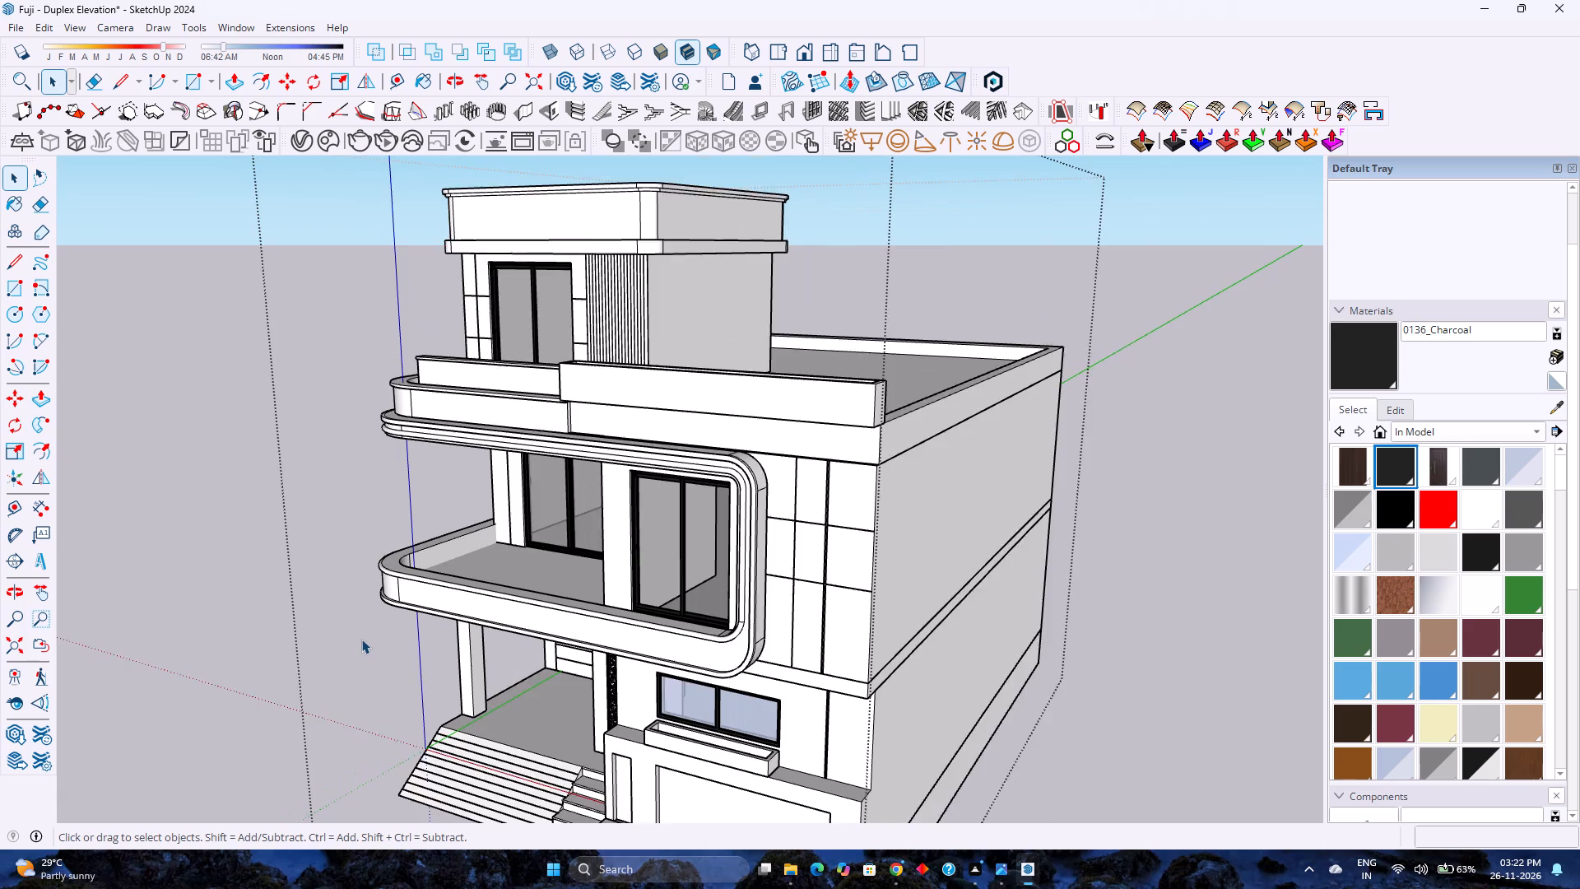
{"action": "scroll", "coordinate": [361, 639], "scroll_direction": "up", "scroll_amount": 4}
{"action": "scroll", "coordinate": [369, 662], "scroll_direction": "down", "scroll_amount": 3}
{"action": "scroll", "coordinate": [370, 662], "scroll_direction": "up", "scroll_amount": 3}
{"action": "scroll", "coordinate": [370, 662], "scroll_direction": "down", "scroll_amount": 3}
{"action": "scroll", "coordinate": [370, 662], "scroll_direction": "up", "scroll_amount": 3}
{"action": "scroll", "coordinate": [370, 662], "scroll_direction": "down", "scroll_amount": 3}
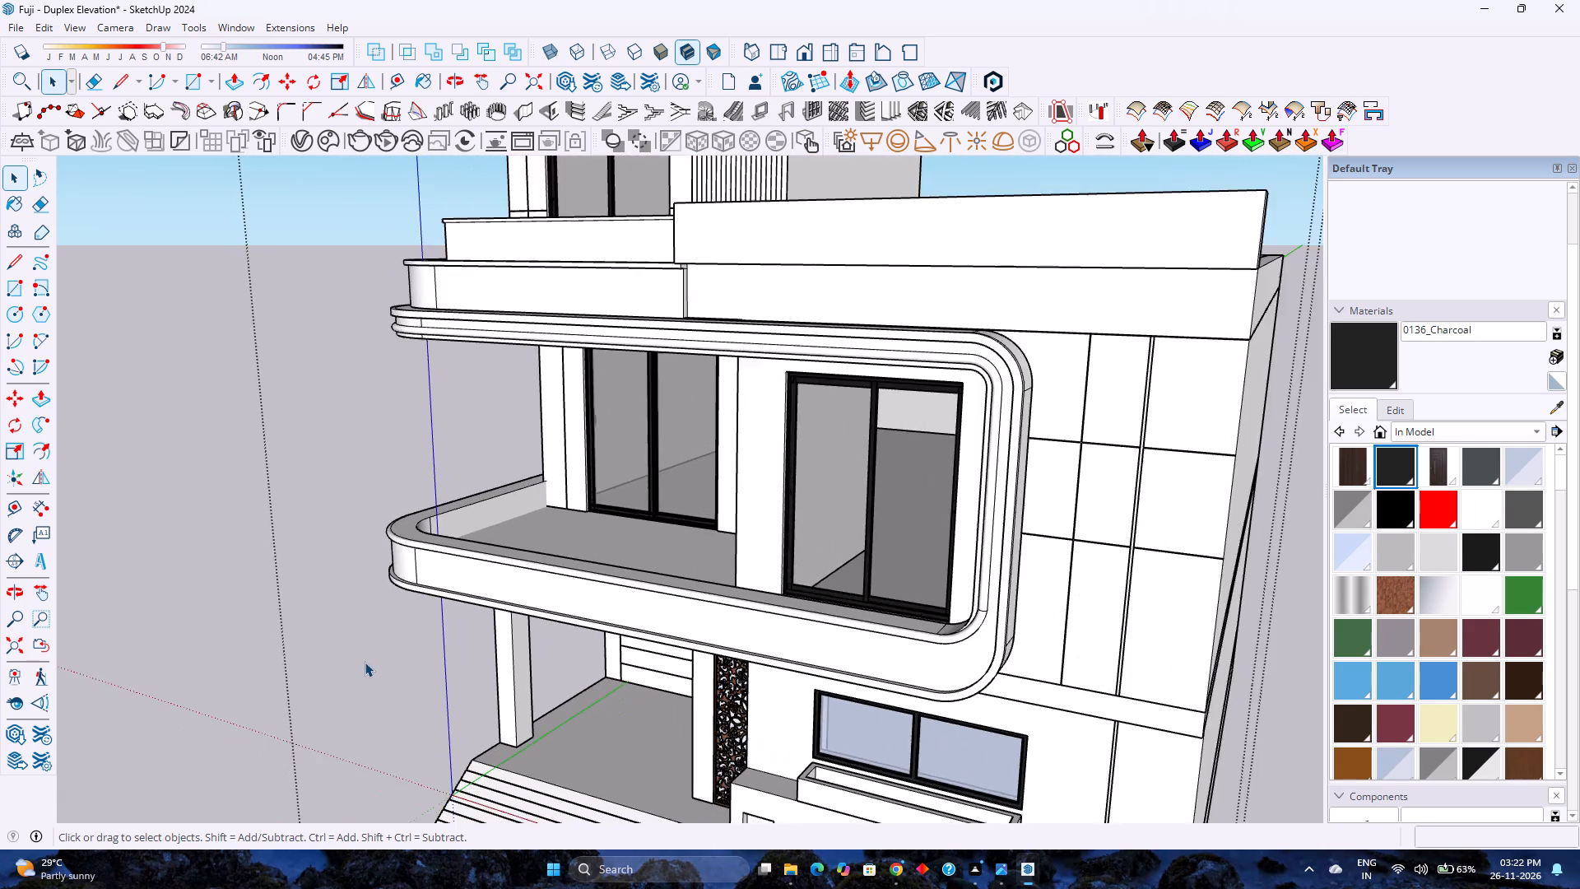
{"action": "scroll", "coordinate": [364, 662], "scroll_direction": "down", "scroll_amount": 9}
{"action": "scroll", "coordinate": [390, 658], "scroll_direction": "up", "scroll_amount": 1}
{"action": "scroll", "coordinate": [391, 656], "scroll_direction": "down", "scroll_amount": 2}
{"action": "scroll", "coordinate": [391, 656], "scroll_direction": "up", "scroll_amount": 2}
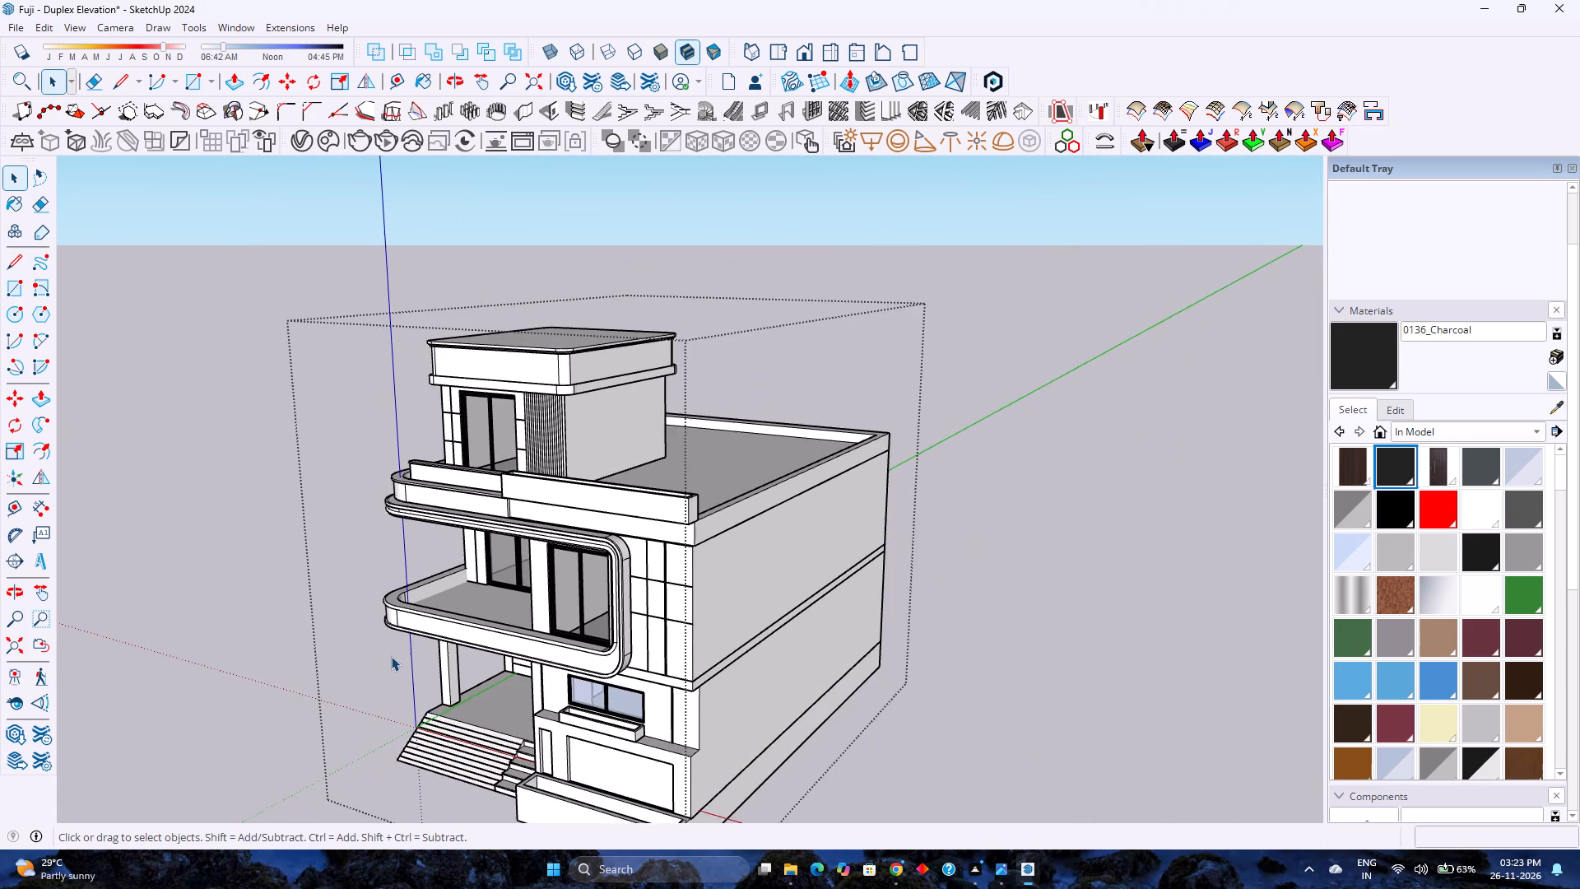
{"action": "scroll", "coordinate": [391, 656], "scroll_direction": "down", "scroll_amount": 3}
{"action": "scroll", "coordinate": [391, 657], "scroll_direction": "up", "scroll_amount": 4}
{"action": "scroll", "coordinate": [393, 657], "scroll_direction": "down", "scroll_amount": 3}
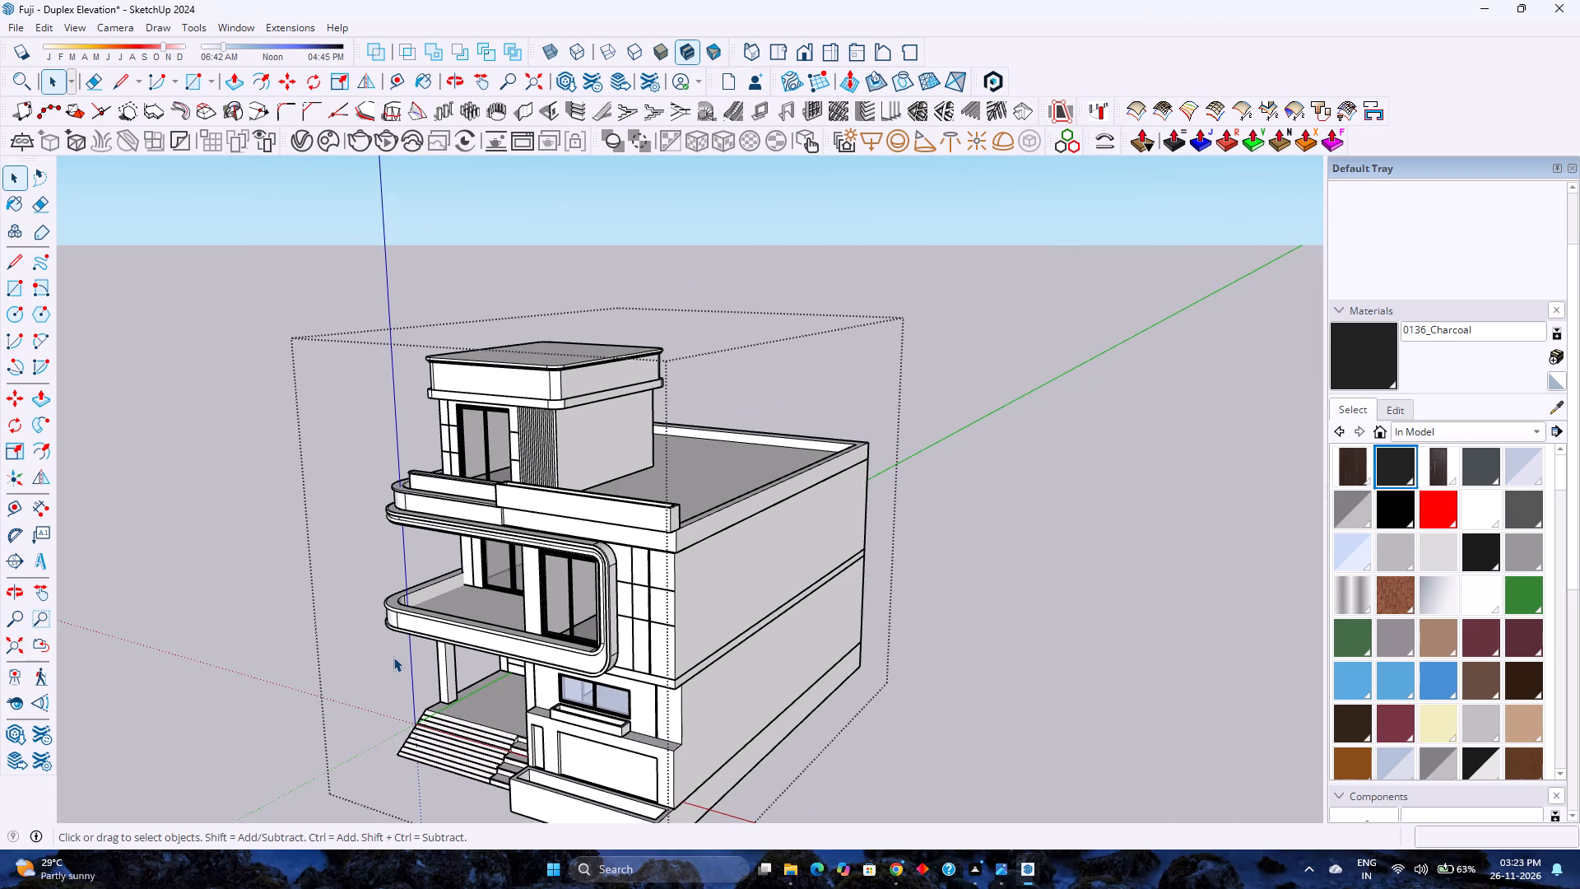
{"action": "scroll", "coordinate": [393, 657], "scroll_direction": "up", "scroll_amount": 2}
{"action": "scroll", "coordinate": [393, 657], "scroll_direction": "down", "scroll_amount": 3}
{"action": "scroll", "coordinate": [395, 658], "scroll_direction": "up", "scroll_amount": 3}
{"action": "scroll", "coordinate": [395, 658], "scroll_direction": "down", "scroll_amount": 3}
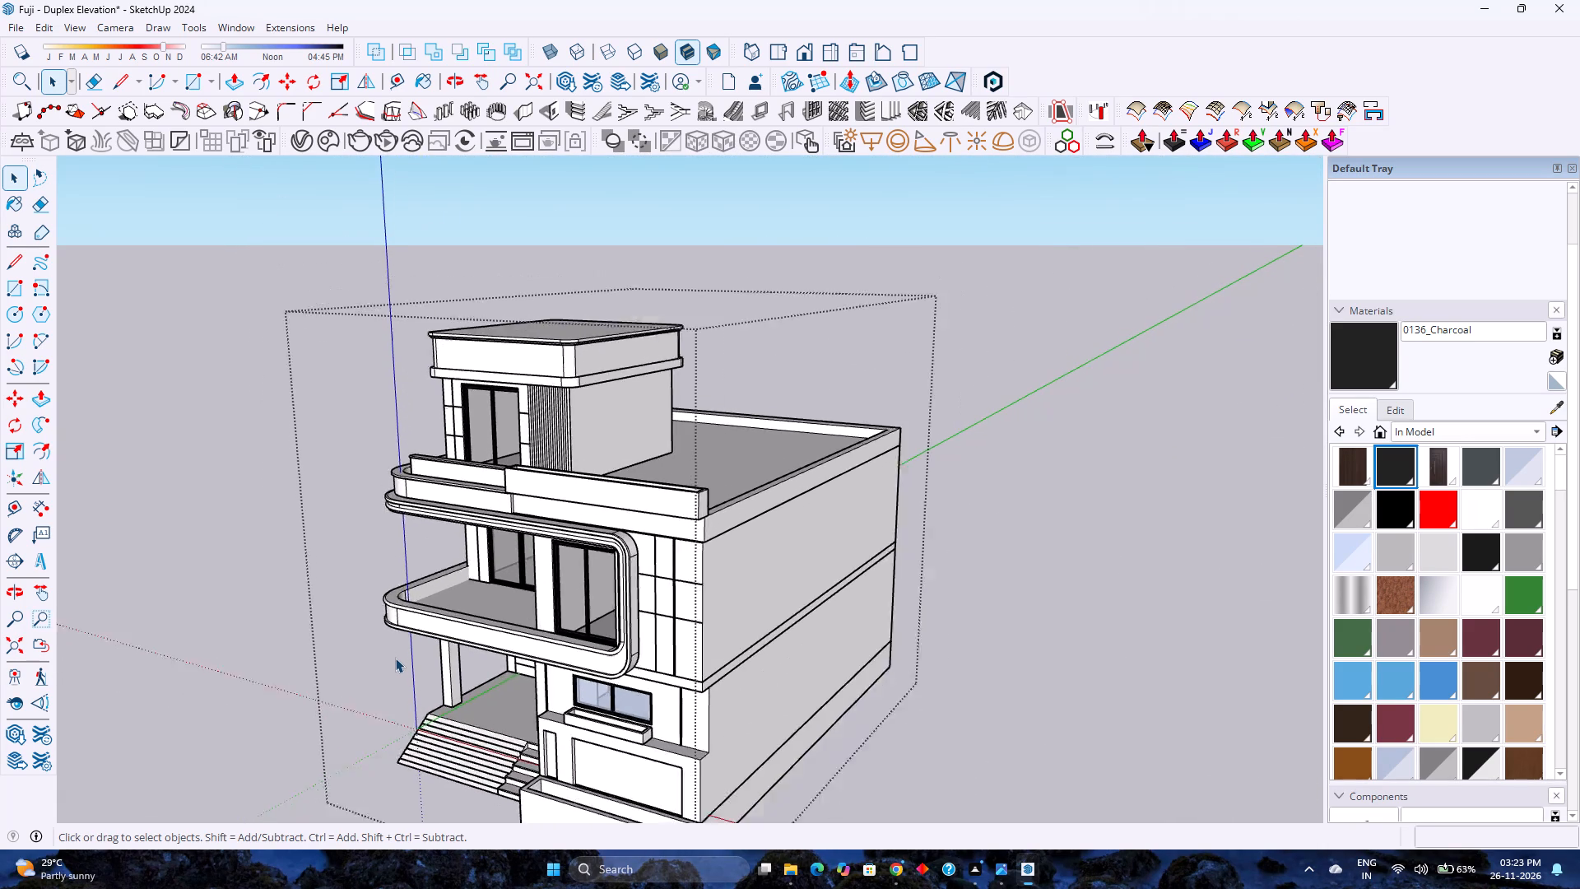
Show the duplex in the standard front view with the whole model fitted to the window to examine its facade.
{"action": "scroll", "coordinate": [395, 658], "scroll_direction": "up", "scroll_amount": 4}
{"action": "scroll", "coordinate": [395, 658], "scroll_direction": "down", "scroll_amount": 3}
{"action": "scroll", "coordinate": [397, 663], "scroll_direction": "up", "scroll_amount": 4}
{"action": "scroll", "coordinate": [397, 664], "scroll_direction": "down", "scroll_amount": 4}
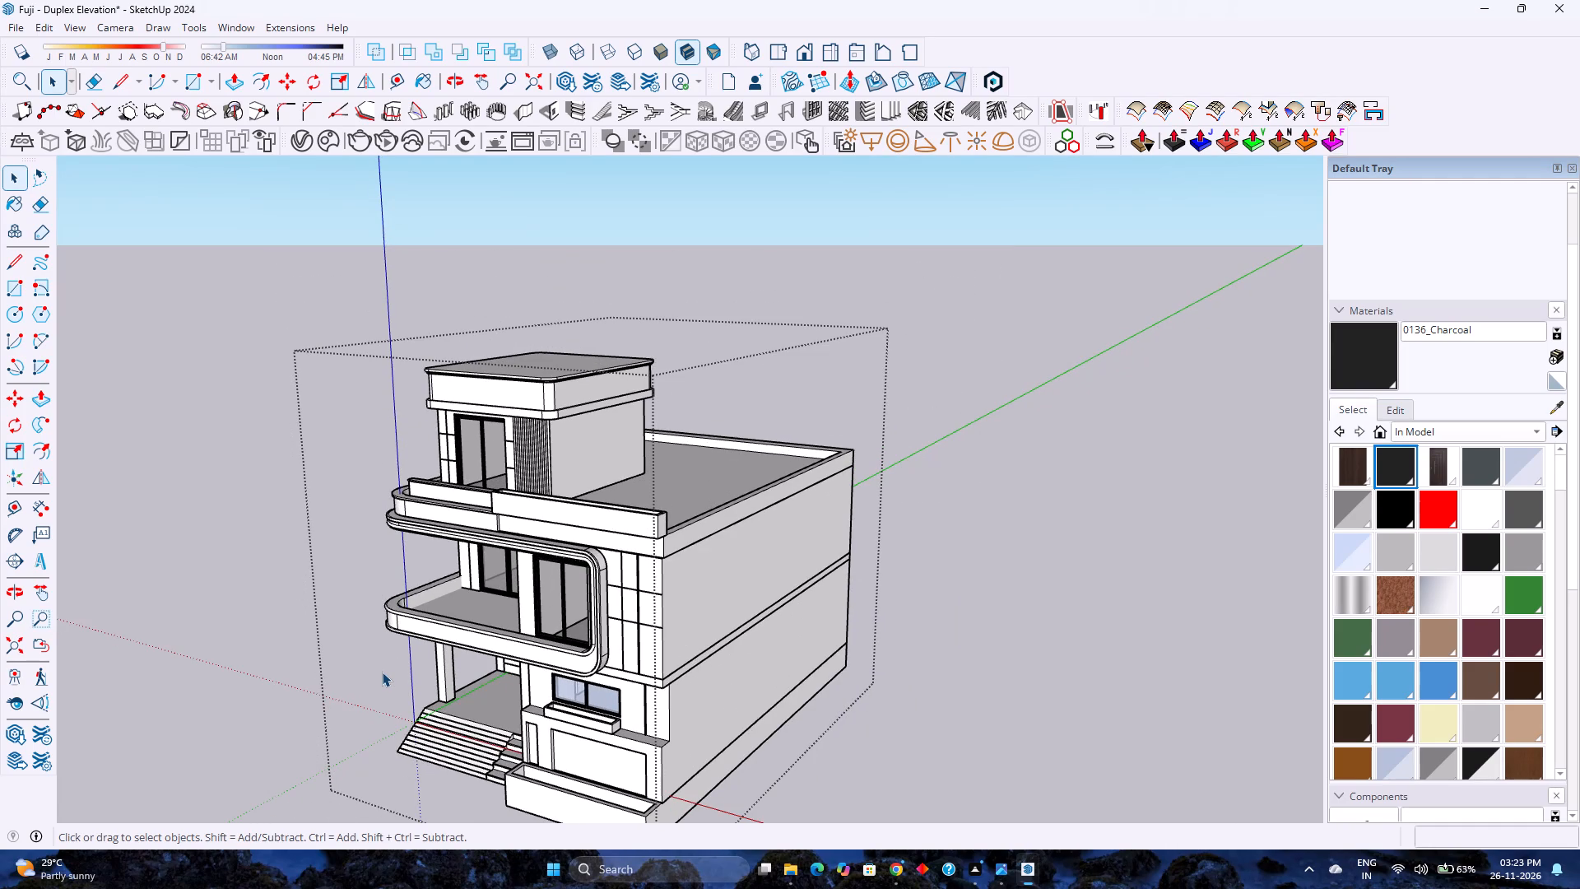
{"action": "scroll", "coordinate": [435, 672], "scroll_direction": "down", "scroll_amount": 2}
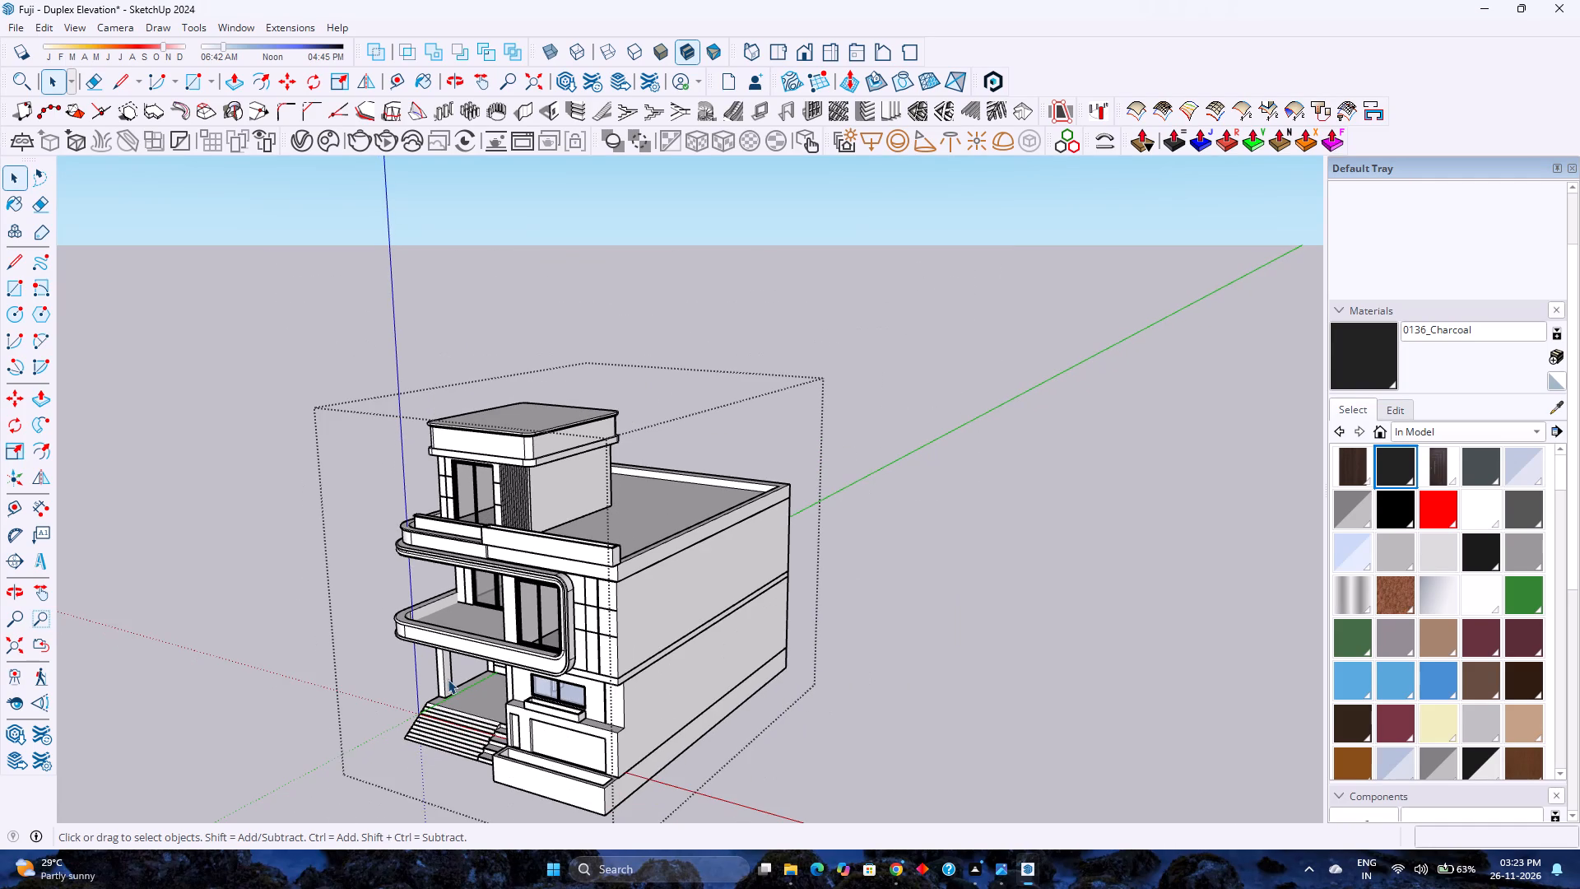
{"action": "left_click", "coordinate": [814, 56]}
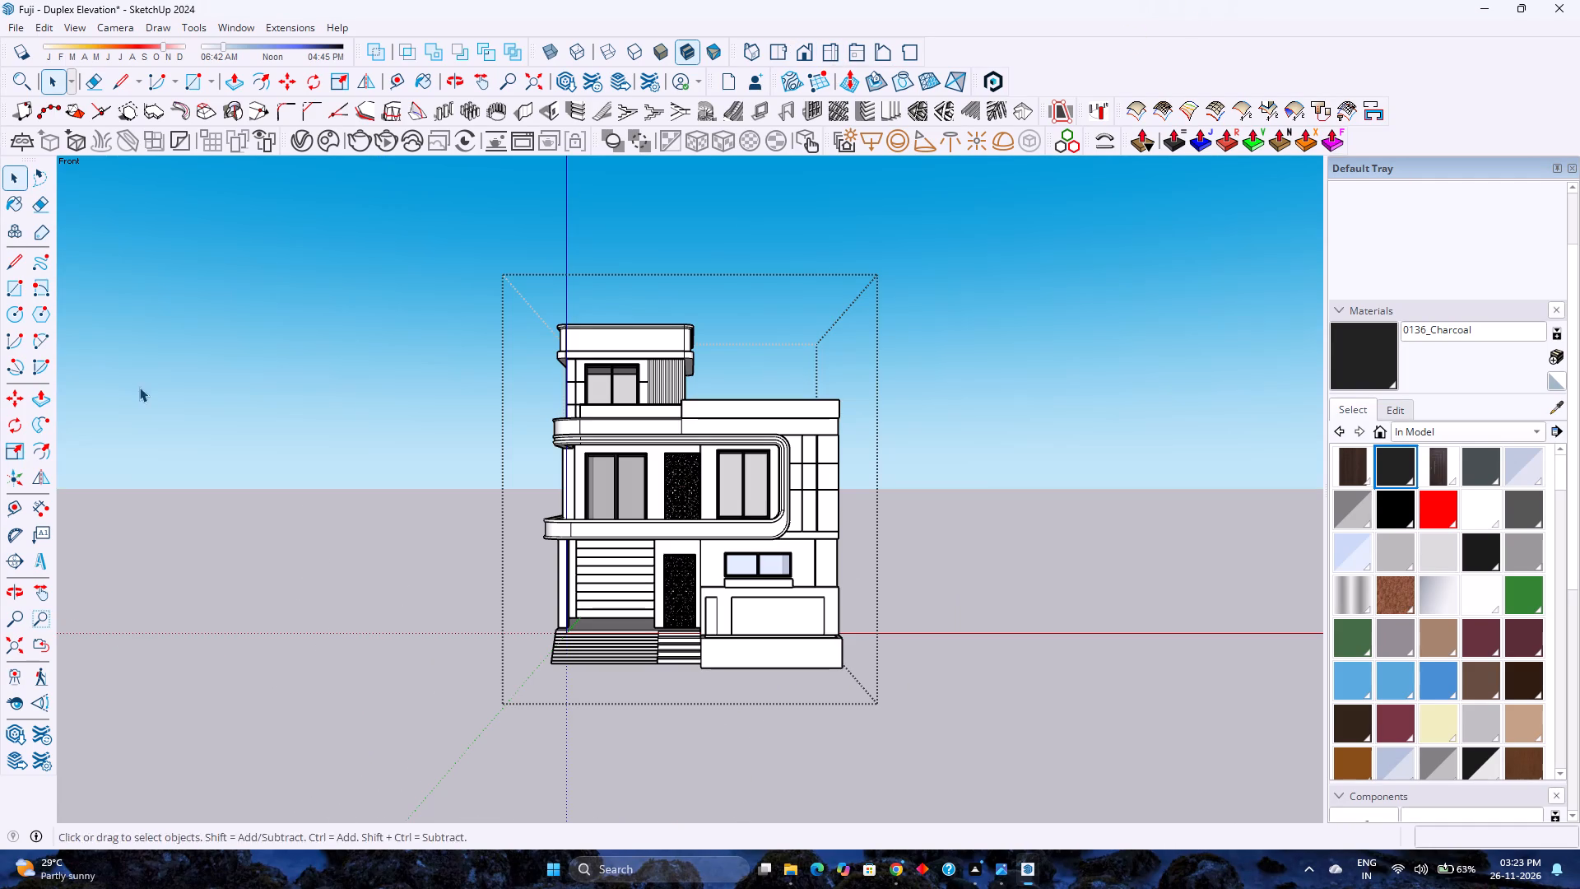
{"action": "left_click", "coordinate": [21, 640]}
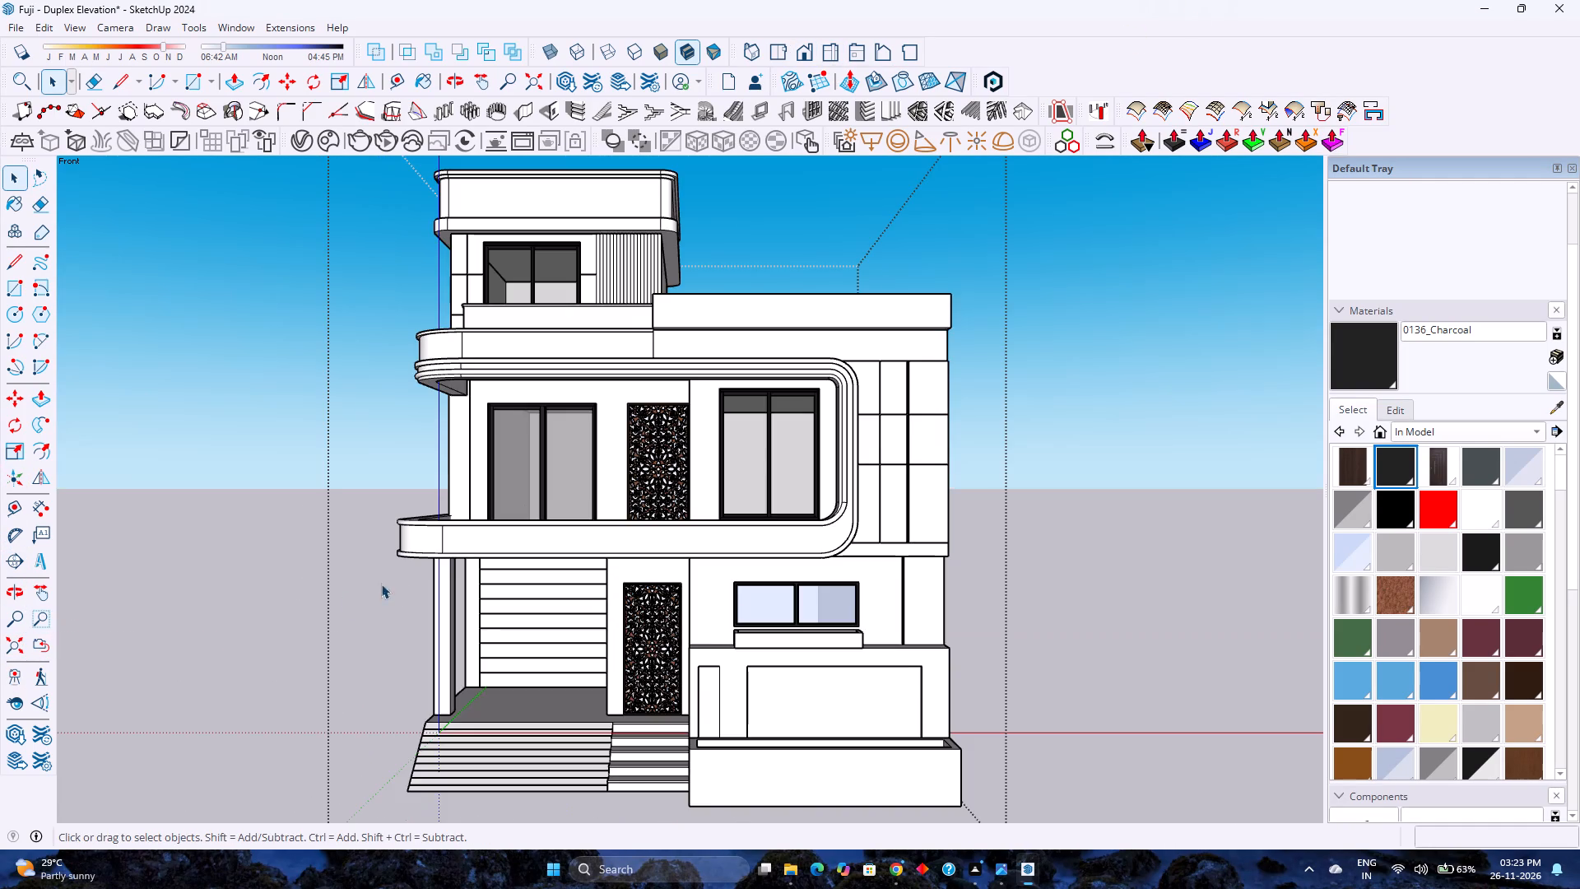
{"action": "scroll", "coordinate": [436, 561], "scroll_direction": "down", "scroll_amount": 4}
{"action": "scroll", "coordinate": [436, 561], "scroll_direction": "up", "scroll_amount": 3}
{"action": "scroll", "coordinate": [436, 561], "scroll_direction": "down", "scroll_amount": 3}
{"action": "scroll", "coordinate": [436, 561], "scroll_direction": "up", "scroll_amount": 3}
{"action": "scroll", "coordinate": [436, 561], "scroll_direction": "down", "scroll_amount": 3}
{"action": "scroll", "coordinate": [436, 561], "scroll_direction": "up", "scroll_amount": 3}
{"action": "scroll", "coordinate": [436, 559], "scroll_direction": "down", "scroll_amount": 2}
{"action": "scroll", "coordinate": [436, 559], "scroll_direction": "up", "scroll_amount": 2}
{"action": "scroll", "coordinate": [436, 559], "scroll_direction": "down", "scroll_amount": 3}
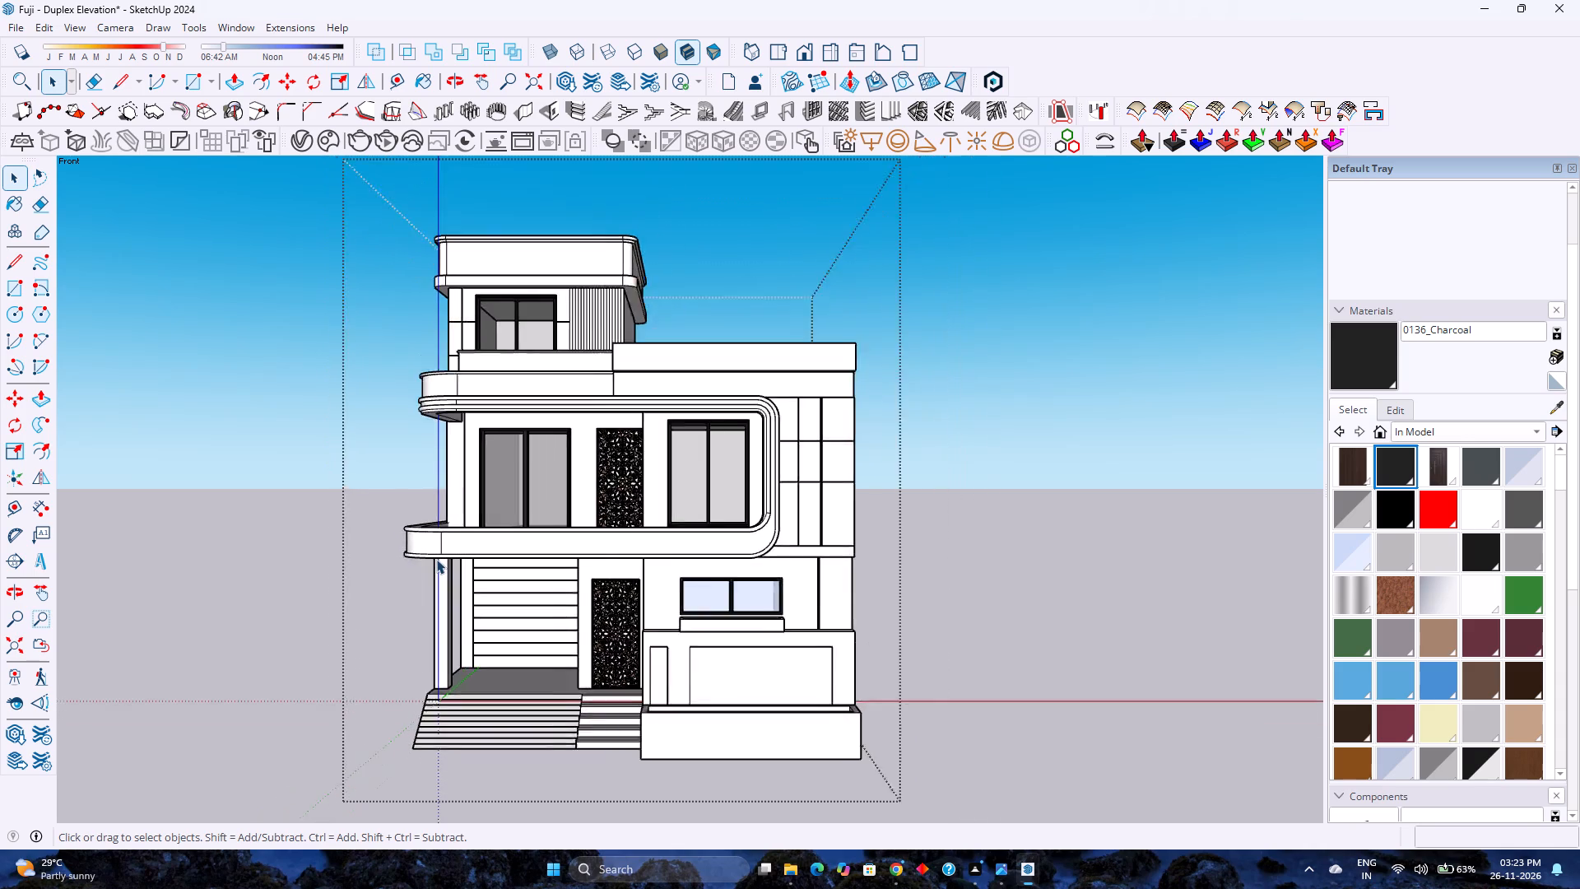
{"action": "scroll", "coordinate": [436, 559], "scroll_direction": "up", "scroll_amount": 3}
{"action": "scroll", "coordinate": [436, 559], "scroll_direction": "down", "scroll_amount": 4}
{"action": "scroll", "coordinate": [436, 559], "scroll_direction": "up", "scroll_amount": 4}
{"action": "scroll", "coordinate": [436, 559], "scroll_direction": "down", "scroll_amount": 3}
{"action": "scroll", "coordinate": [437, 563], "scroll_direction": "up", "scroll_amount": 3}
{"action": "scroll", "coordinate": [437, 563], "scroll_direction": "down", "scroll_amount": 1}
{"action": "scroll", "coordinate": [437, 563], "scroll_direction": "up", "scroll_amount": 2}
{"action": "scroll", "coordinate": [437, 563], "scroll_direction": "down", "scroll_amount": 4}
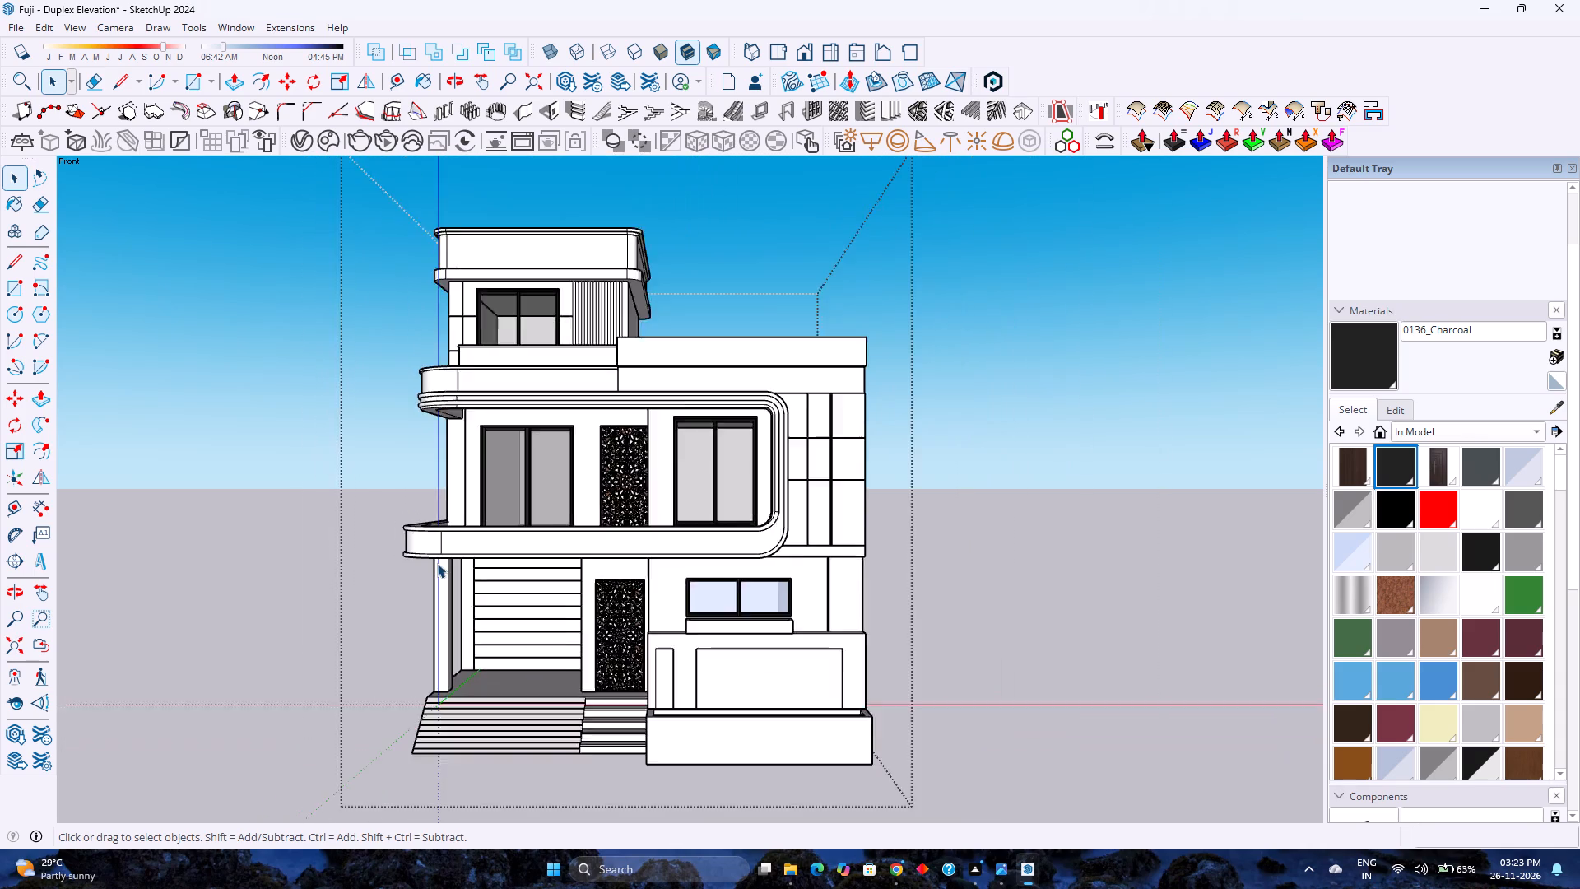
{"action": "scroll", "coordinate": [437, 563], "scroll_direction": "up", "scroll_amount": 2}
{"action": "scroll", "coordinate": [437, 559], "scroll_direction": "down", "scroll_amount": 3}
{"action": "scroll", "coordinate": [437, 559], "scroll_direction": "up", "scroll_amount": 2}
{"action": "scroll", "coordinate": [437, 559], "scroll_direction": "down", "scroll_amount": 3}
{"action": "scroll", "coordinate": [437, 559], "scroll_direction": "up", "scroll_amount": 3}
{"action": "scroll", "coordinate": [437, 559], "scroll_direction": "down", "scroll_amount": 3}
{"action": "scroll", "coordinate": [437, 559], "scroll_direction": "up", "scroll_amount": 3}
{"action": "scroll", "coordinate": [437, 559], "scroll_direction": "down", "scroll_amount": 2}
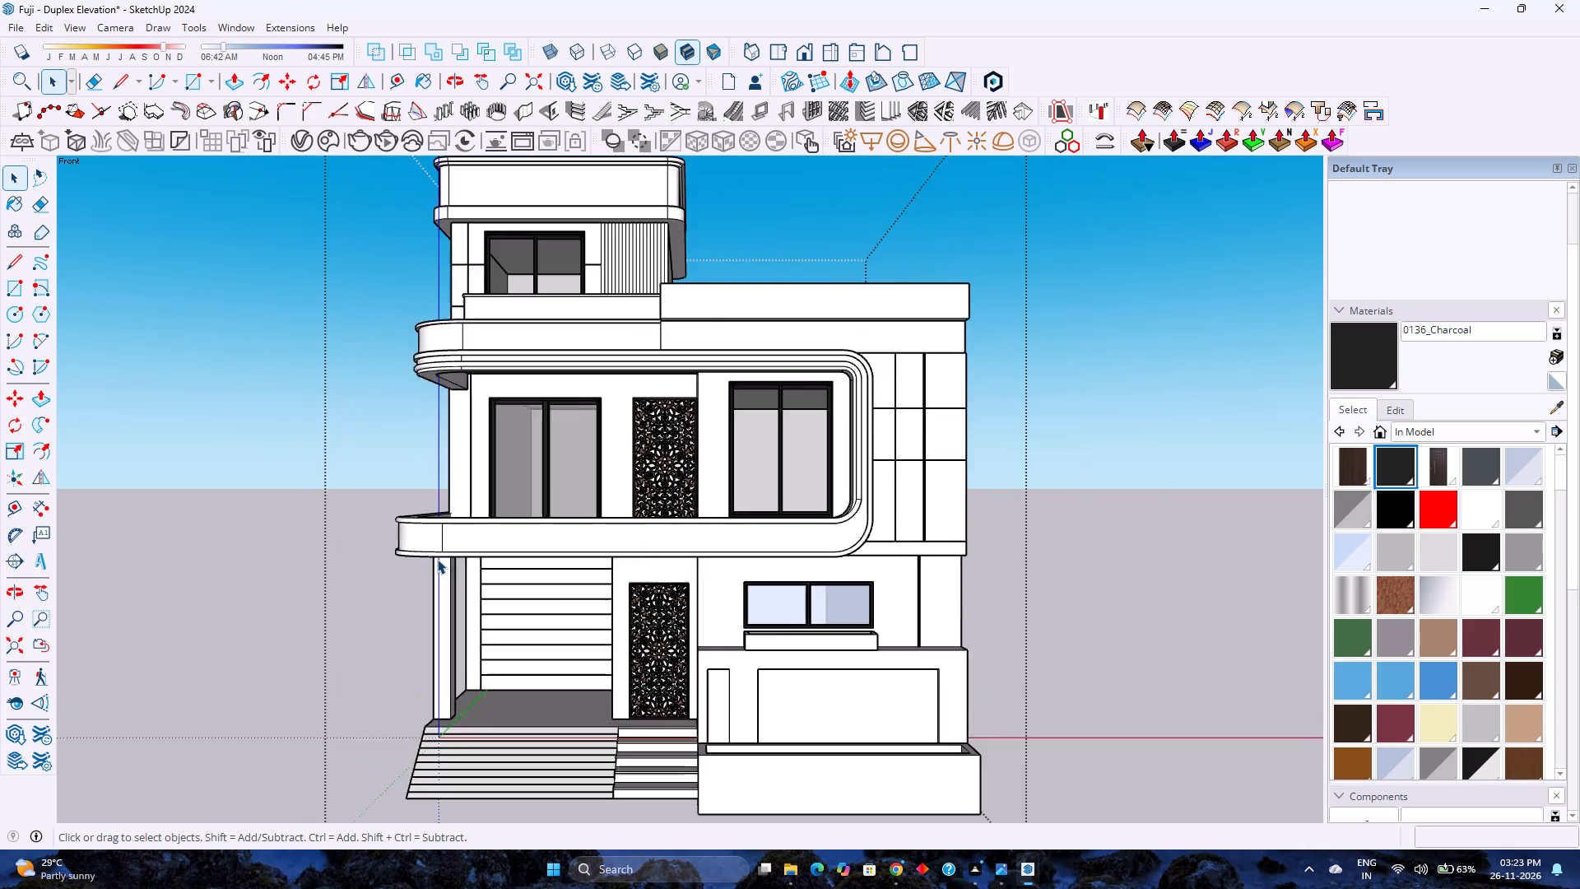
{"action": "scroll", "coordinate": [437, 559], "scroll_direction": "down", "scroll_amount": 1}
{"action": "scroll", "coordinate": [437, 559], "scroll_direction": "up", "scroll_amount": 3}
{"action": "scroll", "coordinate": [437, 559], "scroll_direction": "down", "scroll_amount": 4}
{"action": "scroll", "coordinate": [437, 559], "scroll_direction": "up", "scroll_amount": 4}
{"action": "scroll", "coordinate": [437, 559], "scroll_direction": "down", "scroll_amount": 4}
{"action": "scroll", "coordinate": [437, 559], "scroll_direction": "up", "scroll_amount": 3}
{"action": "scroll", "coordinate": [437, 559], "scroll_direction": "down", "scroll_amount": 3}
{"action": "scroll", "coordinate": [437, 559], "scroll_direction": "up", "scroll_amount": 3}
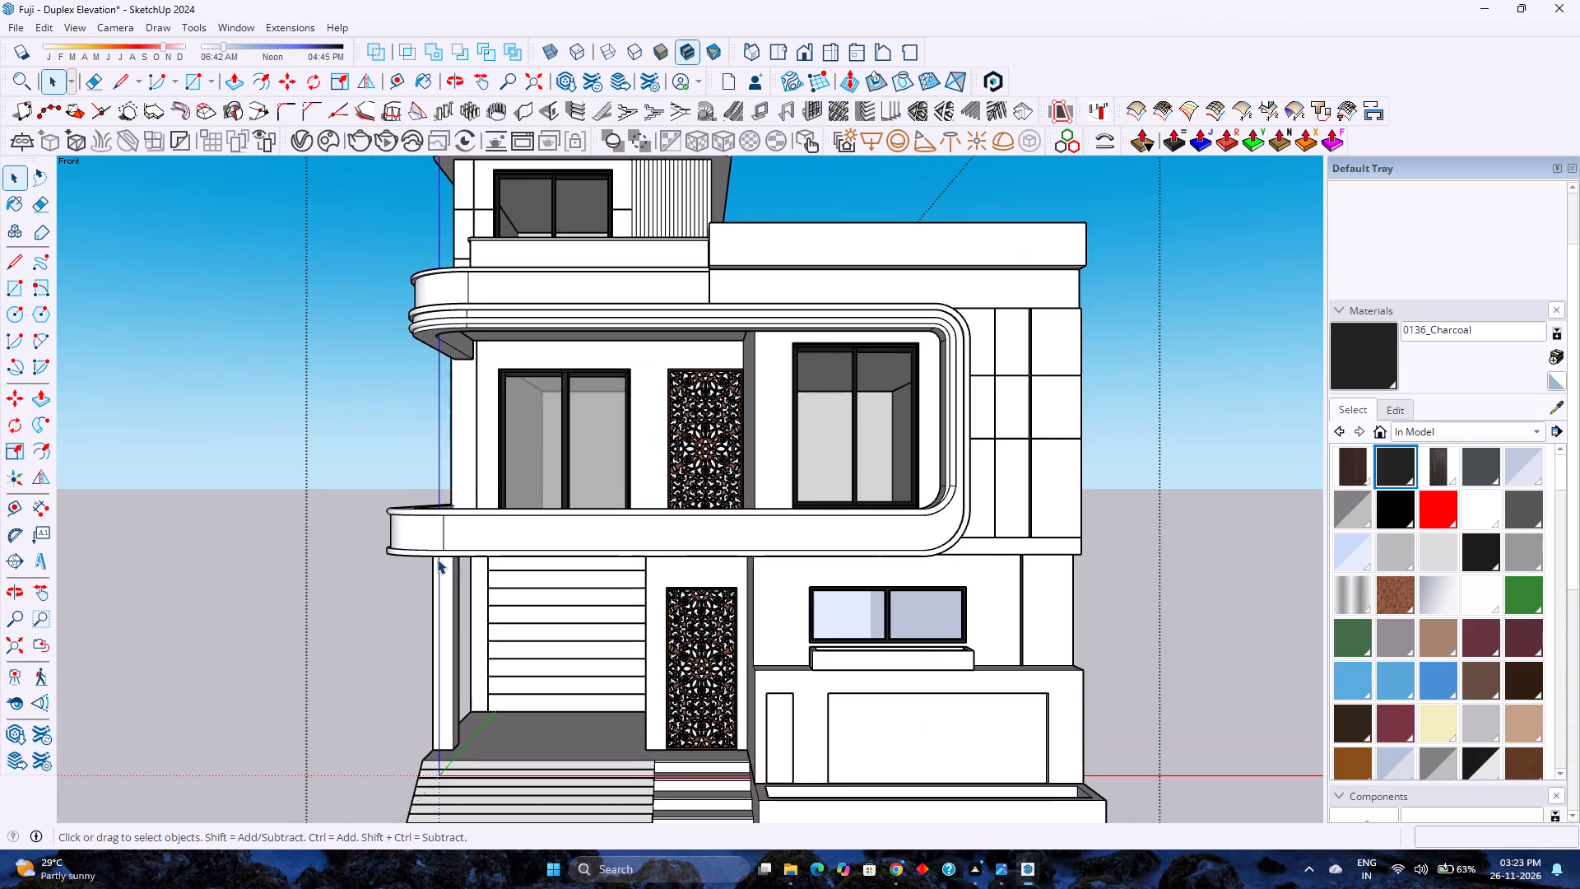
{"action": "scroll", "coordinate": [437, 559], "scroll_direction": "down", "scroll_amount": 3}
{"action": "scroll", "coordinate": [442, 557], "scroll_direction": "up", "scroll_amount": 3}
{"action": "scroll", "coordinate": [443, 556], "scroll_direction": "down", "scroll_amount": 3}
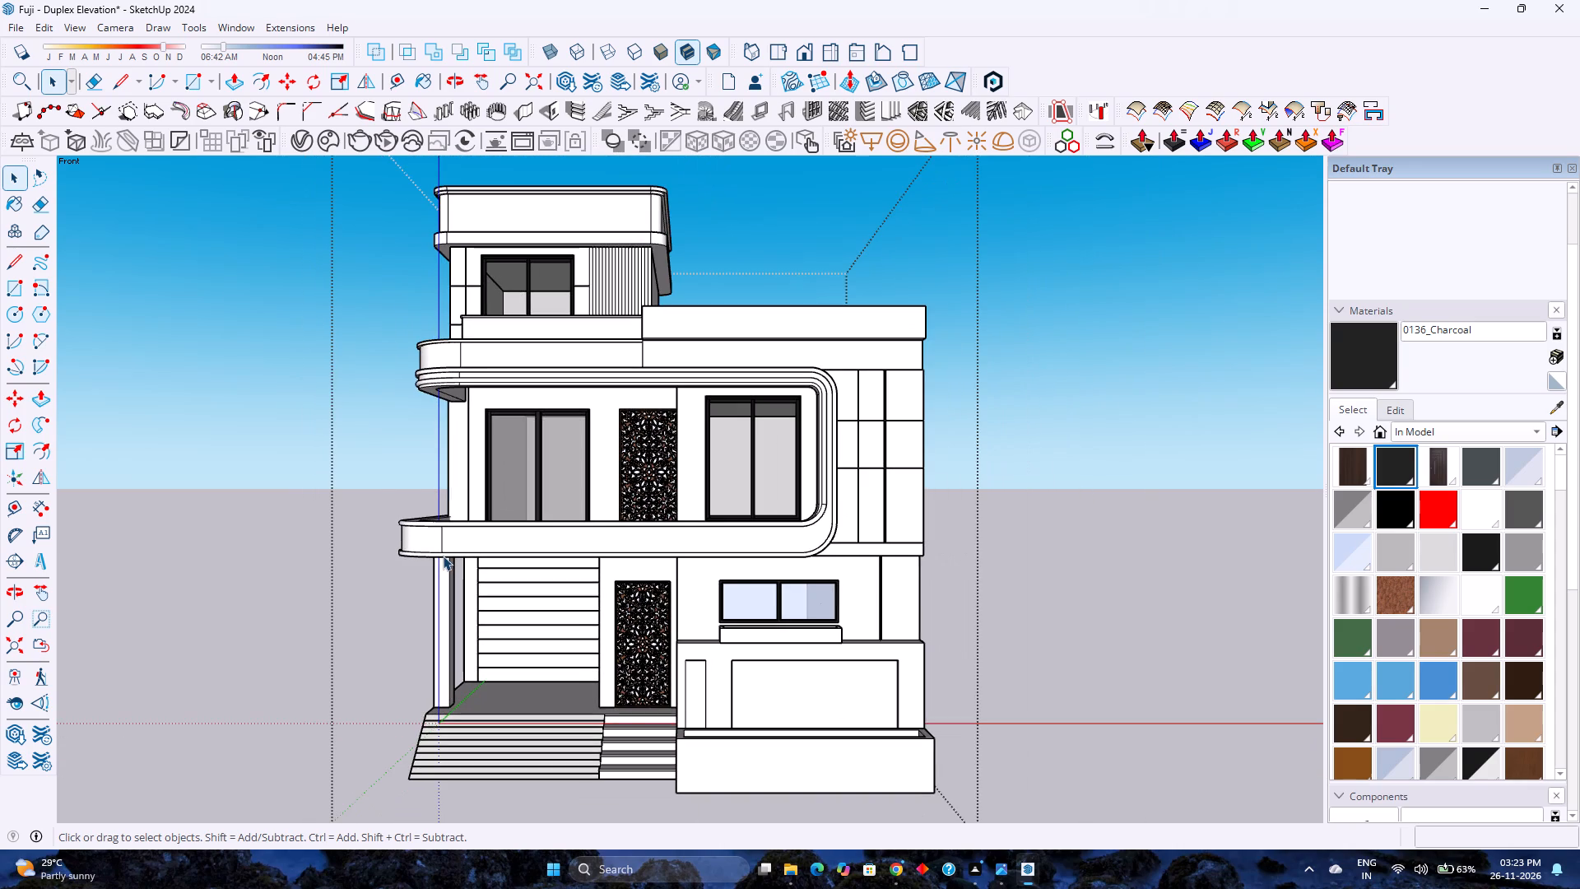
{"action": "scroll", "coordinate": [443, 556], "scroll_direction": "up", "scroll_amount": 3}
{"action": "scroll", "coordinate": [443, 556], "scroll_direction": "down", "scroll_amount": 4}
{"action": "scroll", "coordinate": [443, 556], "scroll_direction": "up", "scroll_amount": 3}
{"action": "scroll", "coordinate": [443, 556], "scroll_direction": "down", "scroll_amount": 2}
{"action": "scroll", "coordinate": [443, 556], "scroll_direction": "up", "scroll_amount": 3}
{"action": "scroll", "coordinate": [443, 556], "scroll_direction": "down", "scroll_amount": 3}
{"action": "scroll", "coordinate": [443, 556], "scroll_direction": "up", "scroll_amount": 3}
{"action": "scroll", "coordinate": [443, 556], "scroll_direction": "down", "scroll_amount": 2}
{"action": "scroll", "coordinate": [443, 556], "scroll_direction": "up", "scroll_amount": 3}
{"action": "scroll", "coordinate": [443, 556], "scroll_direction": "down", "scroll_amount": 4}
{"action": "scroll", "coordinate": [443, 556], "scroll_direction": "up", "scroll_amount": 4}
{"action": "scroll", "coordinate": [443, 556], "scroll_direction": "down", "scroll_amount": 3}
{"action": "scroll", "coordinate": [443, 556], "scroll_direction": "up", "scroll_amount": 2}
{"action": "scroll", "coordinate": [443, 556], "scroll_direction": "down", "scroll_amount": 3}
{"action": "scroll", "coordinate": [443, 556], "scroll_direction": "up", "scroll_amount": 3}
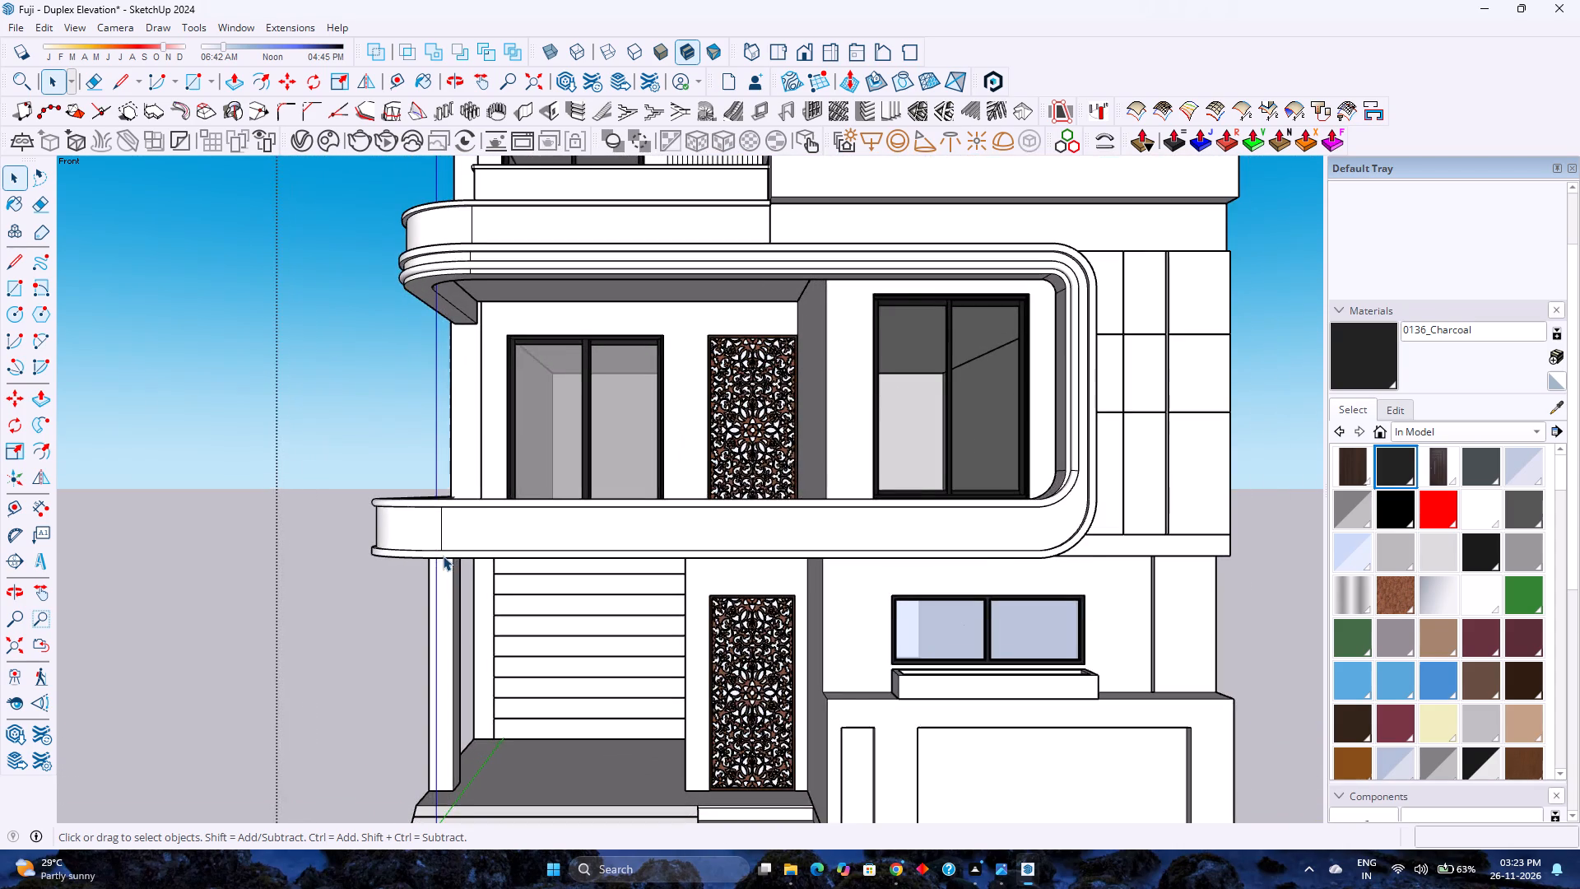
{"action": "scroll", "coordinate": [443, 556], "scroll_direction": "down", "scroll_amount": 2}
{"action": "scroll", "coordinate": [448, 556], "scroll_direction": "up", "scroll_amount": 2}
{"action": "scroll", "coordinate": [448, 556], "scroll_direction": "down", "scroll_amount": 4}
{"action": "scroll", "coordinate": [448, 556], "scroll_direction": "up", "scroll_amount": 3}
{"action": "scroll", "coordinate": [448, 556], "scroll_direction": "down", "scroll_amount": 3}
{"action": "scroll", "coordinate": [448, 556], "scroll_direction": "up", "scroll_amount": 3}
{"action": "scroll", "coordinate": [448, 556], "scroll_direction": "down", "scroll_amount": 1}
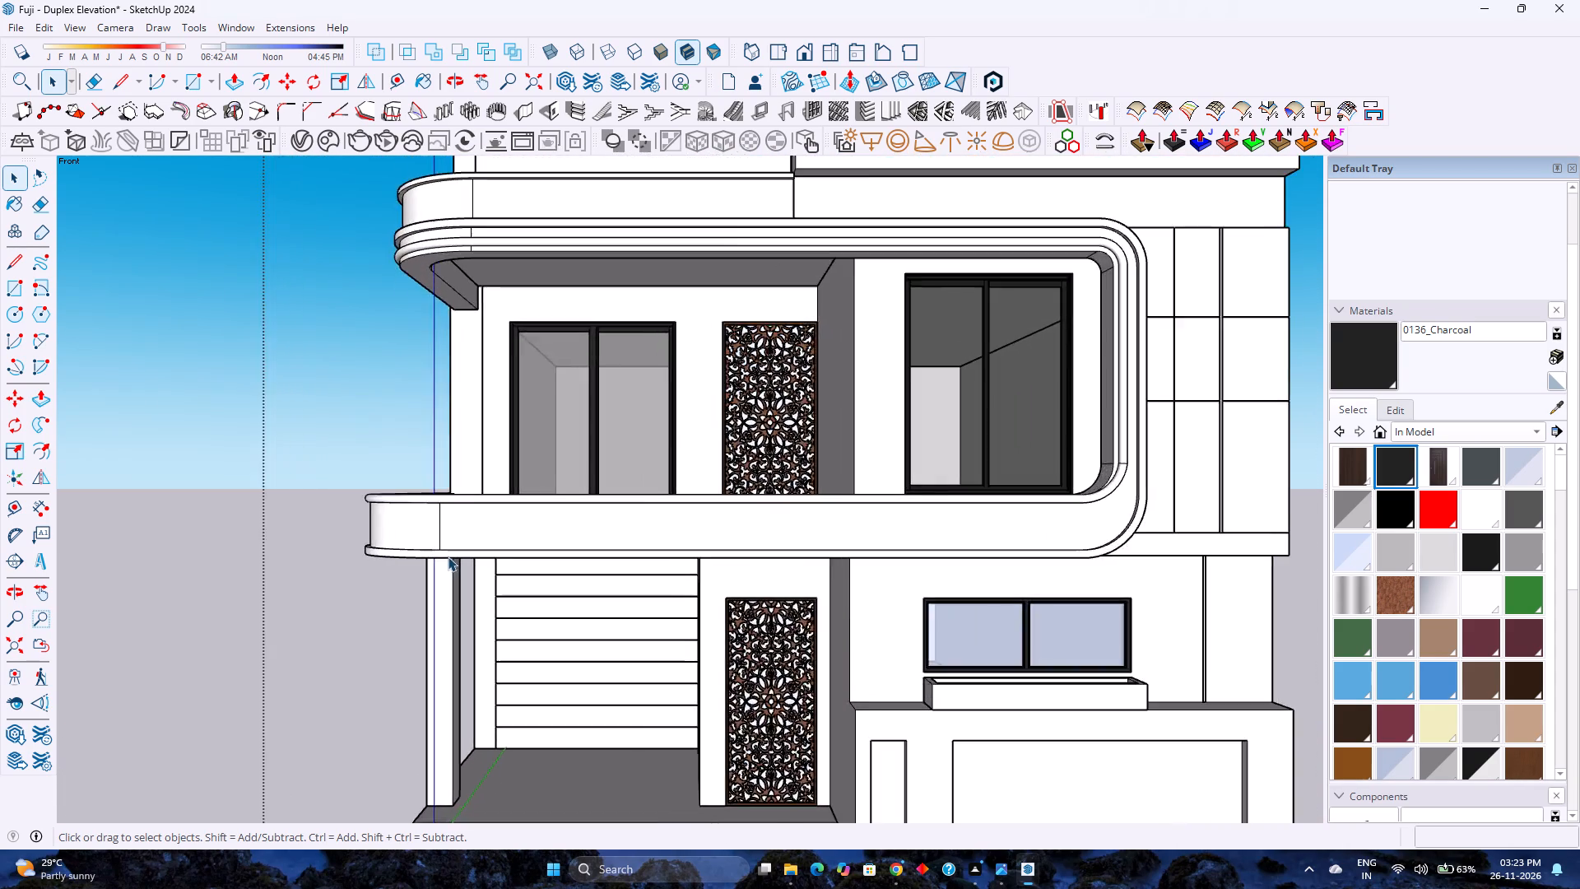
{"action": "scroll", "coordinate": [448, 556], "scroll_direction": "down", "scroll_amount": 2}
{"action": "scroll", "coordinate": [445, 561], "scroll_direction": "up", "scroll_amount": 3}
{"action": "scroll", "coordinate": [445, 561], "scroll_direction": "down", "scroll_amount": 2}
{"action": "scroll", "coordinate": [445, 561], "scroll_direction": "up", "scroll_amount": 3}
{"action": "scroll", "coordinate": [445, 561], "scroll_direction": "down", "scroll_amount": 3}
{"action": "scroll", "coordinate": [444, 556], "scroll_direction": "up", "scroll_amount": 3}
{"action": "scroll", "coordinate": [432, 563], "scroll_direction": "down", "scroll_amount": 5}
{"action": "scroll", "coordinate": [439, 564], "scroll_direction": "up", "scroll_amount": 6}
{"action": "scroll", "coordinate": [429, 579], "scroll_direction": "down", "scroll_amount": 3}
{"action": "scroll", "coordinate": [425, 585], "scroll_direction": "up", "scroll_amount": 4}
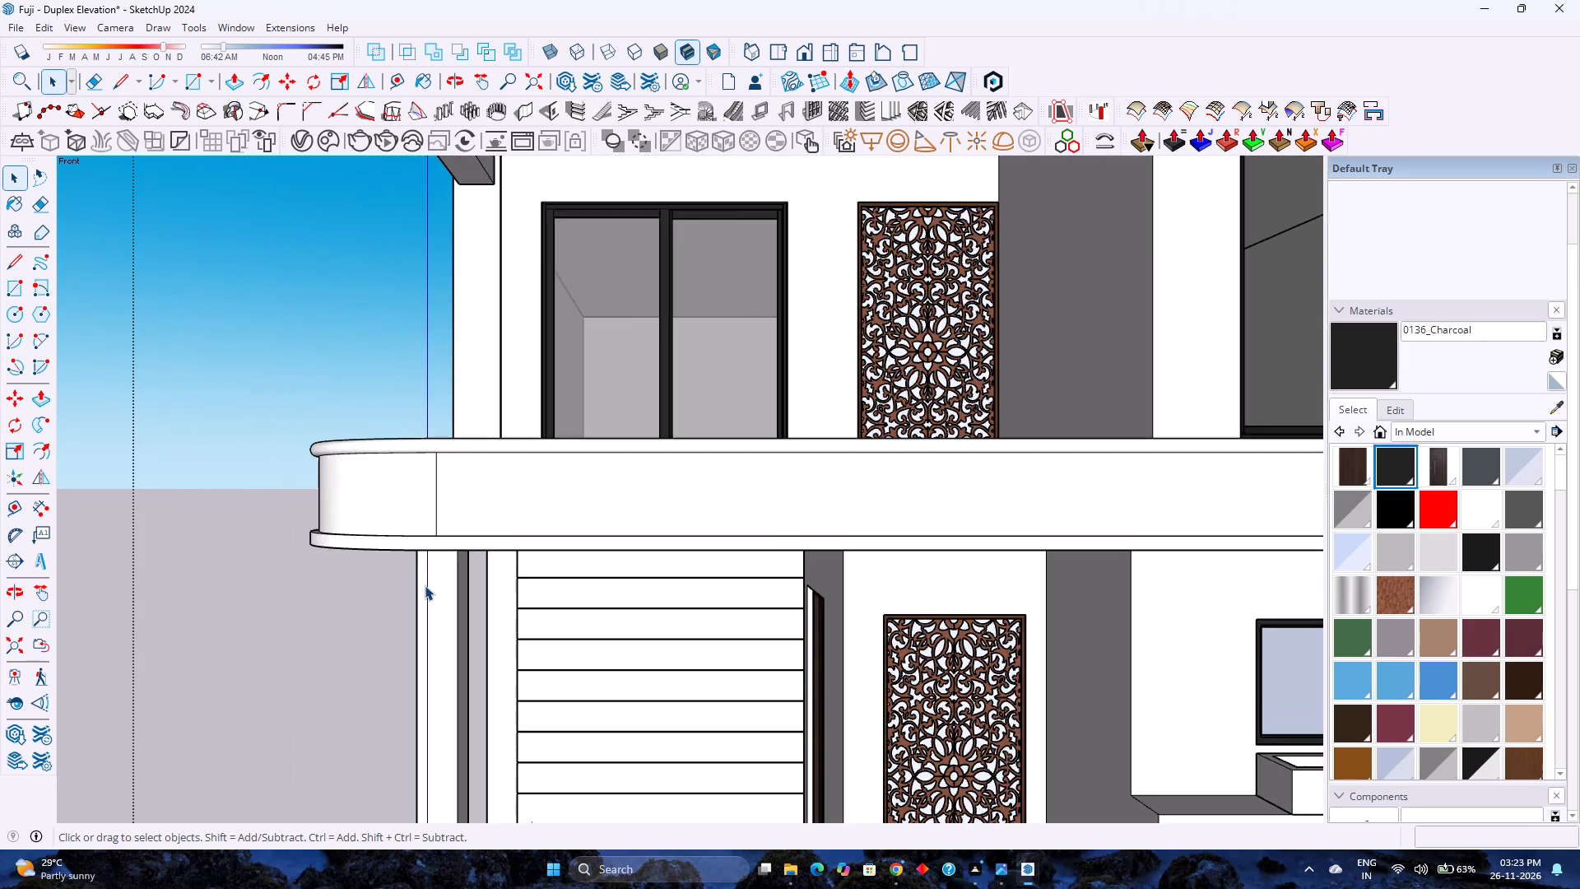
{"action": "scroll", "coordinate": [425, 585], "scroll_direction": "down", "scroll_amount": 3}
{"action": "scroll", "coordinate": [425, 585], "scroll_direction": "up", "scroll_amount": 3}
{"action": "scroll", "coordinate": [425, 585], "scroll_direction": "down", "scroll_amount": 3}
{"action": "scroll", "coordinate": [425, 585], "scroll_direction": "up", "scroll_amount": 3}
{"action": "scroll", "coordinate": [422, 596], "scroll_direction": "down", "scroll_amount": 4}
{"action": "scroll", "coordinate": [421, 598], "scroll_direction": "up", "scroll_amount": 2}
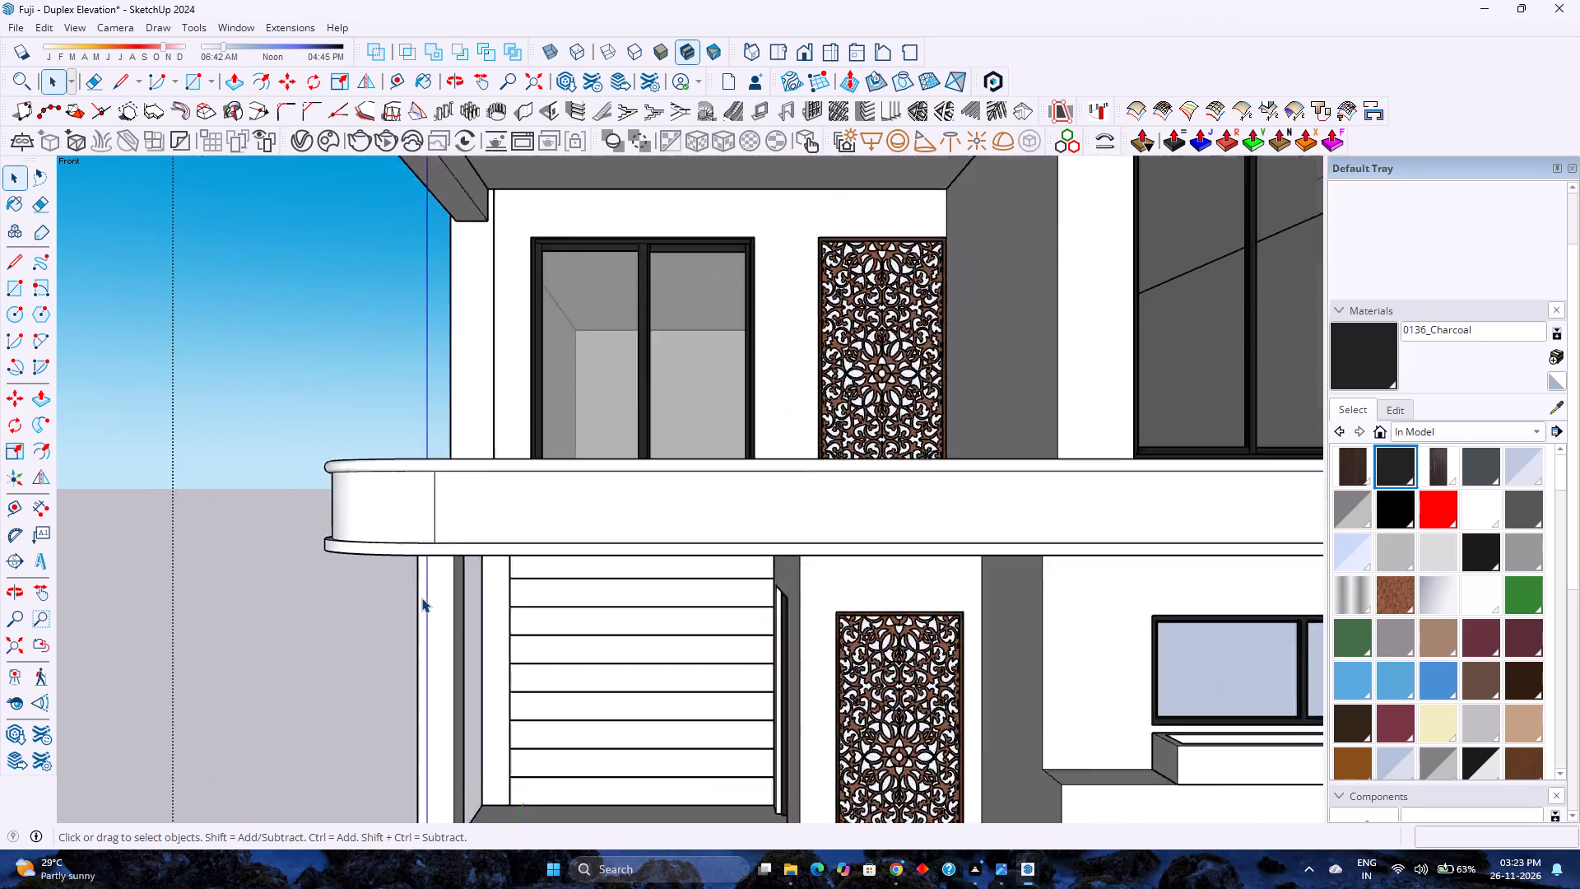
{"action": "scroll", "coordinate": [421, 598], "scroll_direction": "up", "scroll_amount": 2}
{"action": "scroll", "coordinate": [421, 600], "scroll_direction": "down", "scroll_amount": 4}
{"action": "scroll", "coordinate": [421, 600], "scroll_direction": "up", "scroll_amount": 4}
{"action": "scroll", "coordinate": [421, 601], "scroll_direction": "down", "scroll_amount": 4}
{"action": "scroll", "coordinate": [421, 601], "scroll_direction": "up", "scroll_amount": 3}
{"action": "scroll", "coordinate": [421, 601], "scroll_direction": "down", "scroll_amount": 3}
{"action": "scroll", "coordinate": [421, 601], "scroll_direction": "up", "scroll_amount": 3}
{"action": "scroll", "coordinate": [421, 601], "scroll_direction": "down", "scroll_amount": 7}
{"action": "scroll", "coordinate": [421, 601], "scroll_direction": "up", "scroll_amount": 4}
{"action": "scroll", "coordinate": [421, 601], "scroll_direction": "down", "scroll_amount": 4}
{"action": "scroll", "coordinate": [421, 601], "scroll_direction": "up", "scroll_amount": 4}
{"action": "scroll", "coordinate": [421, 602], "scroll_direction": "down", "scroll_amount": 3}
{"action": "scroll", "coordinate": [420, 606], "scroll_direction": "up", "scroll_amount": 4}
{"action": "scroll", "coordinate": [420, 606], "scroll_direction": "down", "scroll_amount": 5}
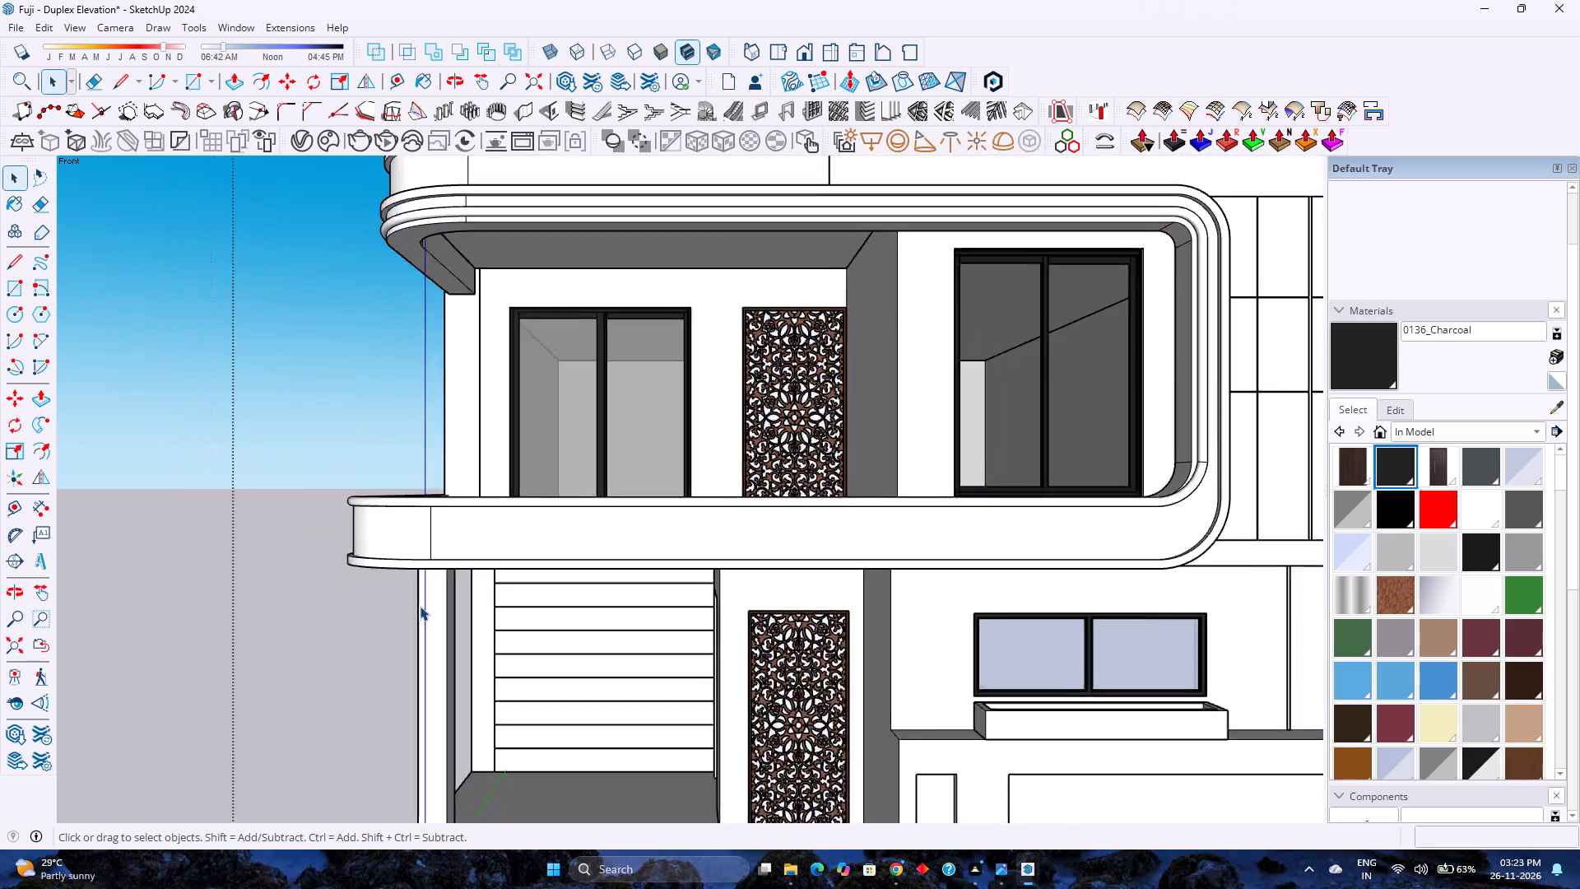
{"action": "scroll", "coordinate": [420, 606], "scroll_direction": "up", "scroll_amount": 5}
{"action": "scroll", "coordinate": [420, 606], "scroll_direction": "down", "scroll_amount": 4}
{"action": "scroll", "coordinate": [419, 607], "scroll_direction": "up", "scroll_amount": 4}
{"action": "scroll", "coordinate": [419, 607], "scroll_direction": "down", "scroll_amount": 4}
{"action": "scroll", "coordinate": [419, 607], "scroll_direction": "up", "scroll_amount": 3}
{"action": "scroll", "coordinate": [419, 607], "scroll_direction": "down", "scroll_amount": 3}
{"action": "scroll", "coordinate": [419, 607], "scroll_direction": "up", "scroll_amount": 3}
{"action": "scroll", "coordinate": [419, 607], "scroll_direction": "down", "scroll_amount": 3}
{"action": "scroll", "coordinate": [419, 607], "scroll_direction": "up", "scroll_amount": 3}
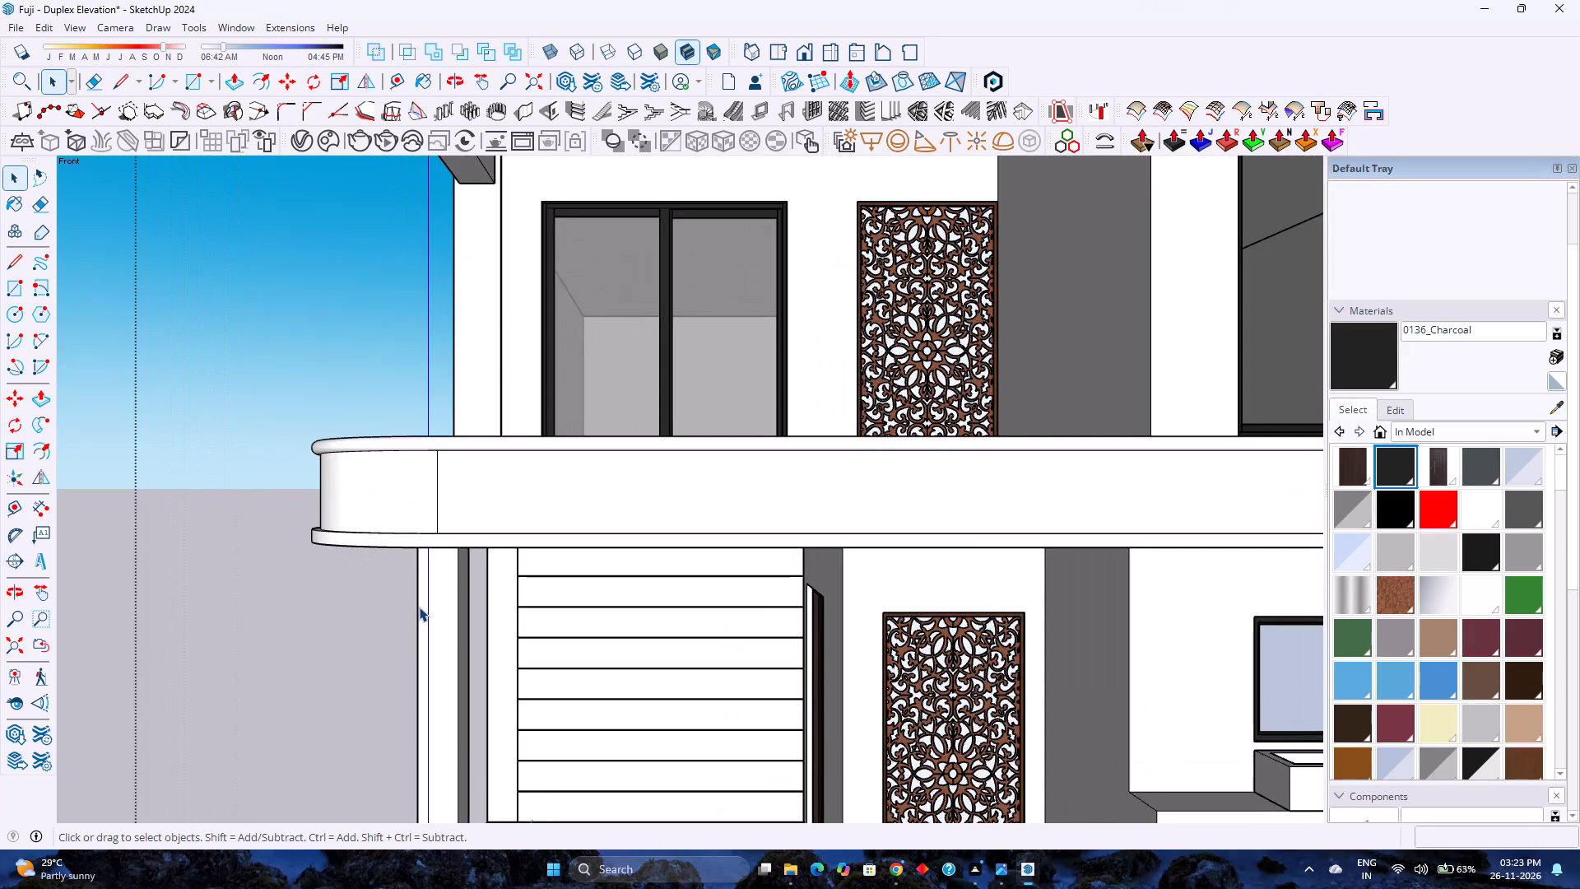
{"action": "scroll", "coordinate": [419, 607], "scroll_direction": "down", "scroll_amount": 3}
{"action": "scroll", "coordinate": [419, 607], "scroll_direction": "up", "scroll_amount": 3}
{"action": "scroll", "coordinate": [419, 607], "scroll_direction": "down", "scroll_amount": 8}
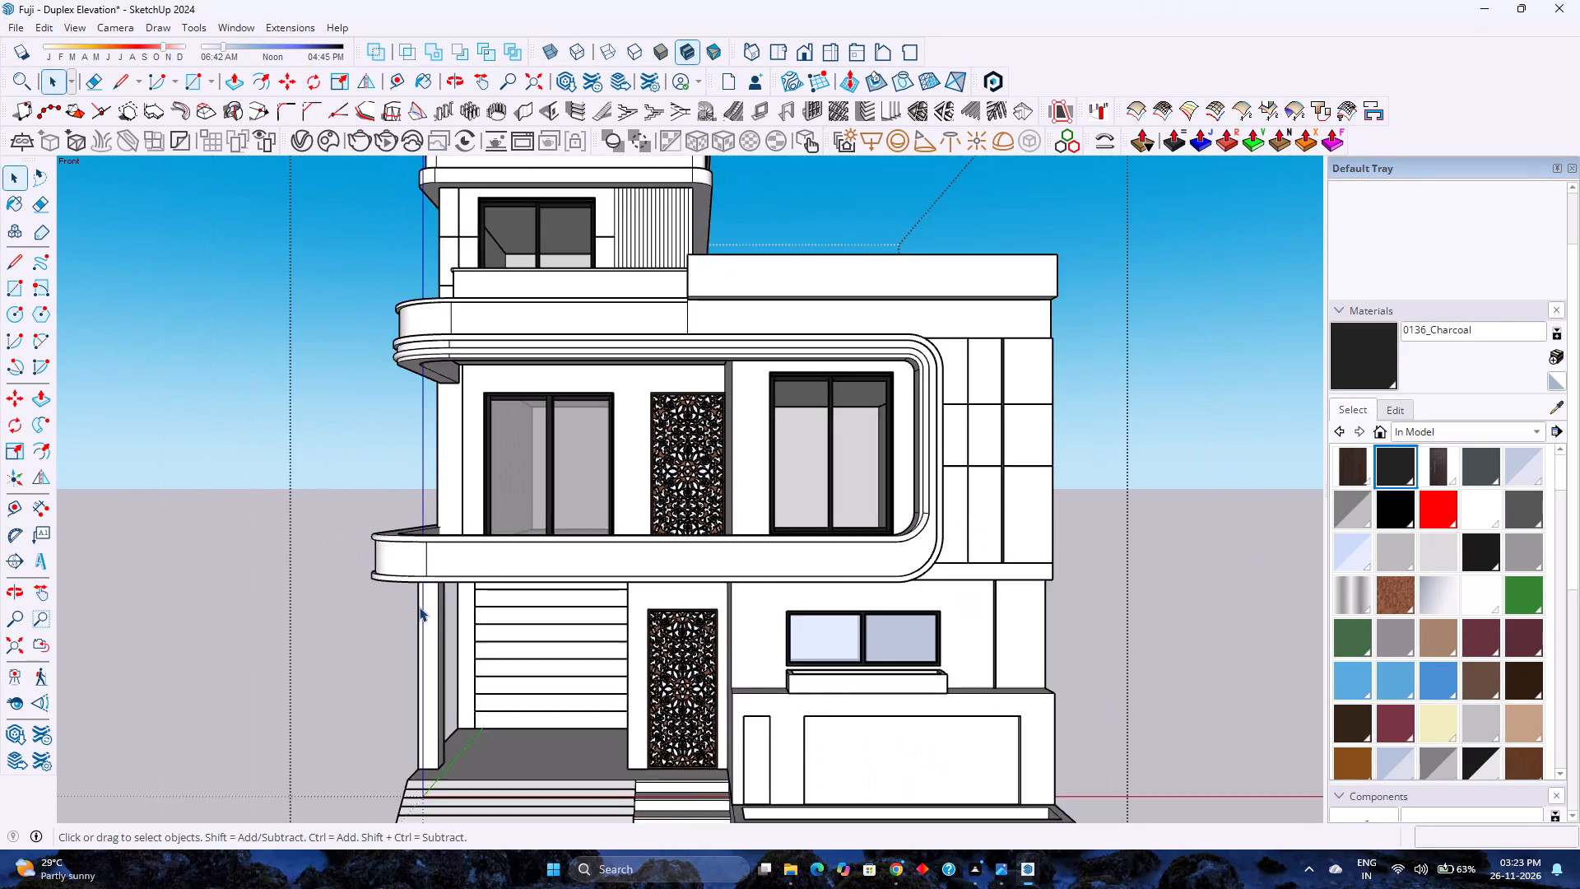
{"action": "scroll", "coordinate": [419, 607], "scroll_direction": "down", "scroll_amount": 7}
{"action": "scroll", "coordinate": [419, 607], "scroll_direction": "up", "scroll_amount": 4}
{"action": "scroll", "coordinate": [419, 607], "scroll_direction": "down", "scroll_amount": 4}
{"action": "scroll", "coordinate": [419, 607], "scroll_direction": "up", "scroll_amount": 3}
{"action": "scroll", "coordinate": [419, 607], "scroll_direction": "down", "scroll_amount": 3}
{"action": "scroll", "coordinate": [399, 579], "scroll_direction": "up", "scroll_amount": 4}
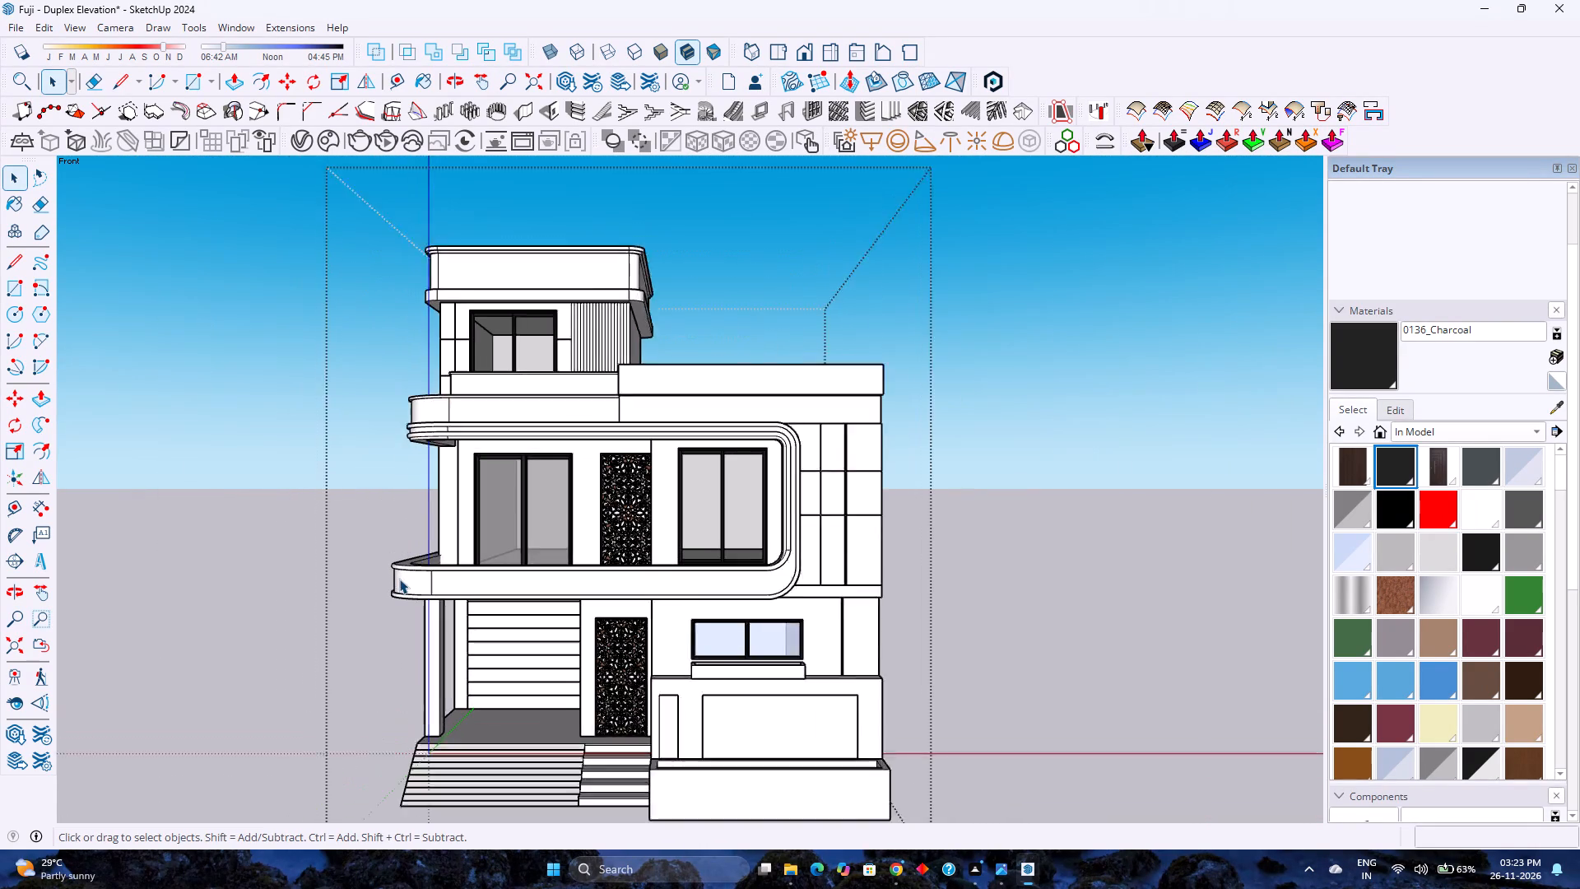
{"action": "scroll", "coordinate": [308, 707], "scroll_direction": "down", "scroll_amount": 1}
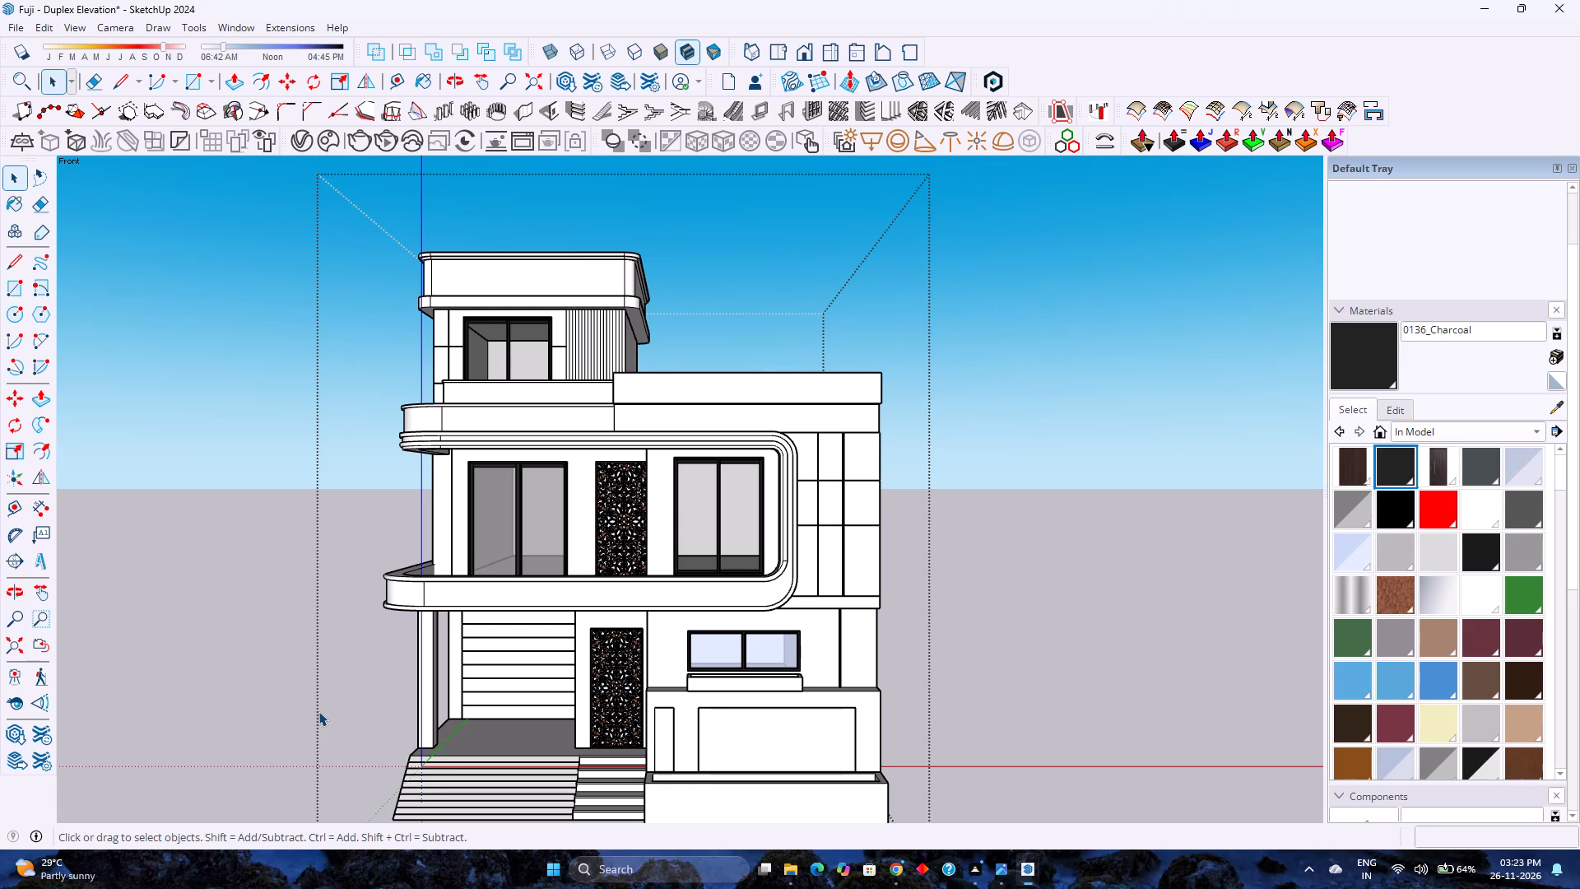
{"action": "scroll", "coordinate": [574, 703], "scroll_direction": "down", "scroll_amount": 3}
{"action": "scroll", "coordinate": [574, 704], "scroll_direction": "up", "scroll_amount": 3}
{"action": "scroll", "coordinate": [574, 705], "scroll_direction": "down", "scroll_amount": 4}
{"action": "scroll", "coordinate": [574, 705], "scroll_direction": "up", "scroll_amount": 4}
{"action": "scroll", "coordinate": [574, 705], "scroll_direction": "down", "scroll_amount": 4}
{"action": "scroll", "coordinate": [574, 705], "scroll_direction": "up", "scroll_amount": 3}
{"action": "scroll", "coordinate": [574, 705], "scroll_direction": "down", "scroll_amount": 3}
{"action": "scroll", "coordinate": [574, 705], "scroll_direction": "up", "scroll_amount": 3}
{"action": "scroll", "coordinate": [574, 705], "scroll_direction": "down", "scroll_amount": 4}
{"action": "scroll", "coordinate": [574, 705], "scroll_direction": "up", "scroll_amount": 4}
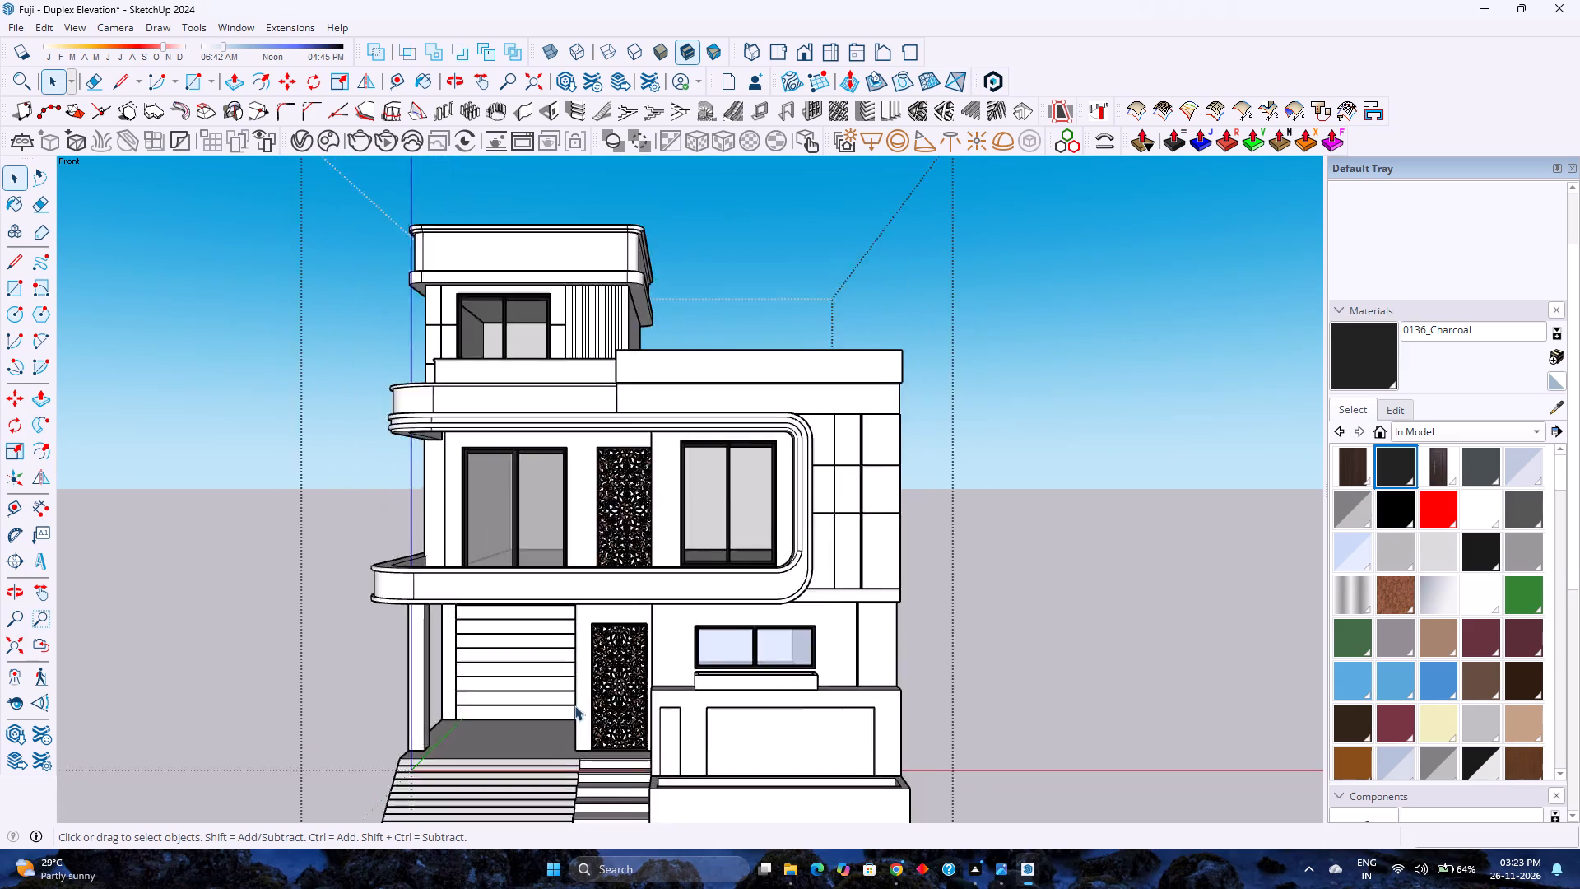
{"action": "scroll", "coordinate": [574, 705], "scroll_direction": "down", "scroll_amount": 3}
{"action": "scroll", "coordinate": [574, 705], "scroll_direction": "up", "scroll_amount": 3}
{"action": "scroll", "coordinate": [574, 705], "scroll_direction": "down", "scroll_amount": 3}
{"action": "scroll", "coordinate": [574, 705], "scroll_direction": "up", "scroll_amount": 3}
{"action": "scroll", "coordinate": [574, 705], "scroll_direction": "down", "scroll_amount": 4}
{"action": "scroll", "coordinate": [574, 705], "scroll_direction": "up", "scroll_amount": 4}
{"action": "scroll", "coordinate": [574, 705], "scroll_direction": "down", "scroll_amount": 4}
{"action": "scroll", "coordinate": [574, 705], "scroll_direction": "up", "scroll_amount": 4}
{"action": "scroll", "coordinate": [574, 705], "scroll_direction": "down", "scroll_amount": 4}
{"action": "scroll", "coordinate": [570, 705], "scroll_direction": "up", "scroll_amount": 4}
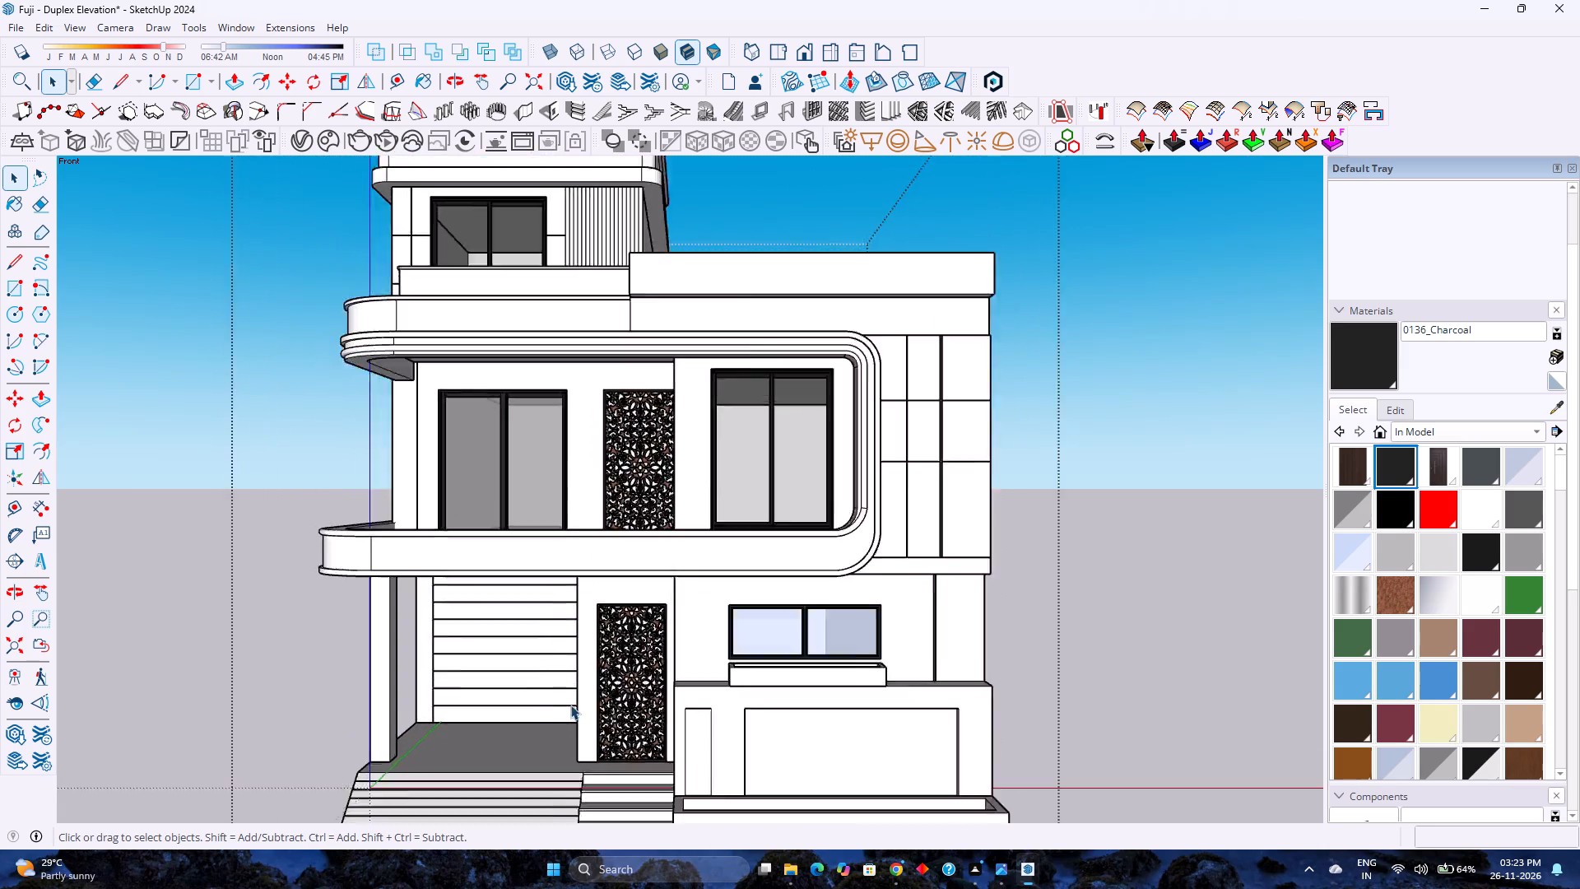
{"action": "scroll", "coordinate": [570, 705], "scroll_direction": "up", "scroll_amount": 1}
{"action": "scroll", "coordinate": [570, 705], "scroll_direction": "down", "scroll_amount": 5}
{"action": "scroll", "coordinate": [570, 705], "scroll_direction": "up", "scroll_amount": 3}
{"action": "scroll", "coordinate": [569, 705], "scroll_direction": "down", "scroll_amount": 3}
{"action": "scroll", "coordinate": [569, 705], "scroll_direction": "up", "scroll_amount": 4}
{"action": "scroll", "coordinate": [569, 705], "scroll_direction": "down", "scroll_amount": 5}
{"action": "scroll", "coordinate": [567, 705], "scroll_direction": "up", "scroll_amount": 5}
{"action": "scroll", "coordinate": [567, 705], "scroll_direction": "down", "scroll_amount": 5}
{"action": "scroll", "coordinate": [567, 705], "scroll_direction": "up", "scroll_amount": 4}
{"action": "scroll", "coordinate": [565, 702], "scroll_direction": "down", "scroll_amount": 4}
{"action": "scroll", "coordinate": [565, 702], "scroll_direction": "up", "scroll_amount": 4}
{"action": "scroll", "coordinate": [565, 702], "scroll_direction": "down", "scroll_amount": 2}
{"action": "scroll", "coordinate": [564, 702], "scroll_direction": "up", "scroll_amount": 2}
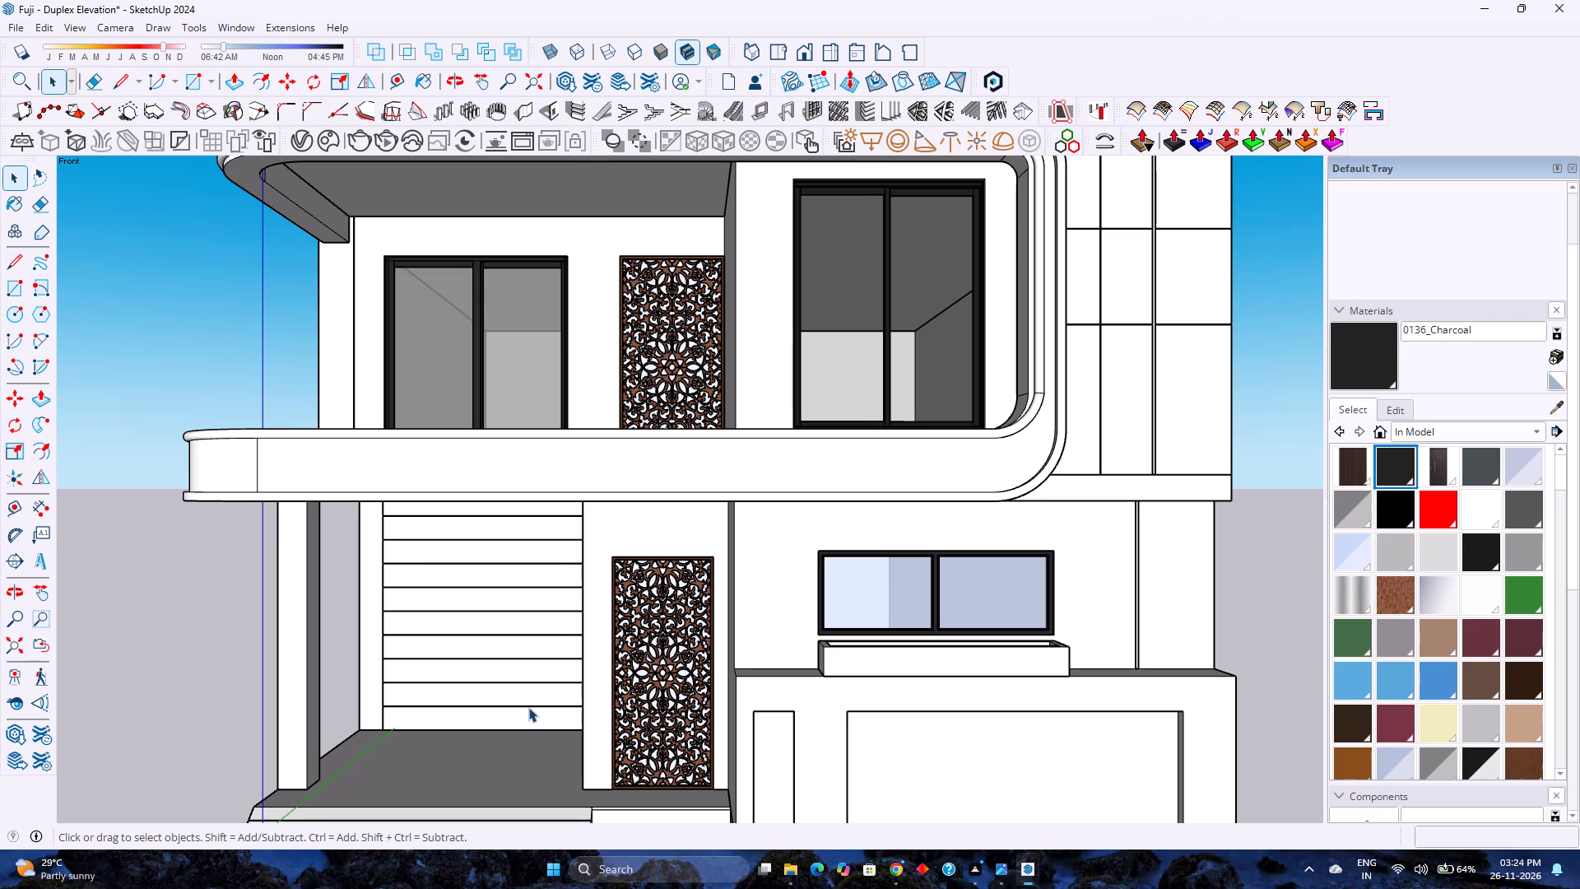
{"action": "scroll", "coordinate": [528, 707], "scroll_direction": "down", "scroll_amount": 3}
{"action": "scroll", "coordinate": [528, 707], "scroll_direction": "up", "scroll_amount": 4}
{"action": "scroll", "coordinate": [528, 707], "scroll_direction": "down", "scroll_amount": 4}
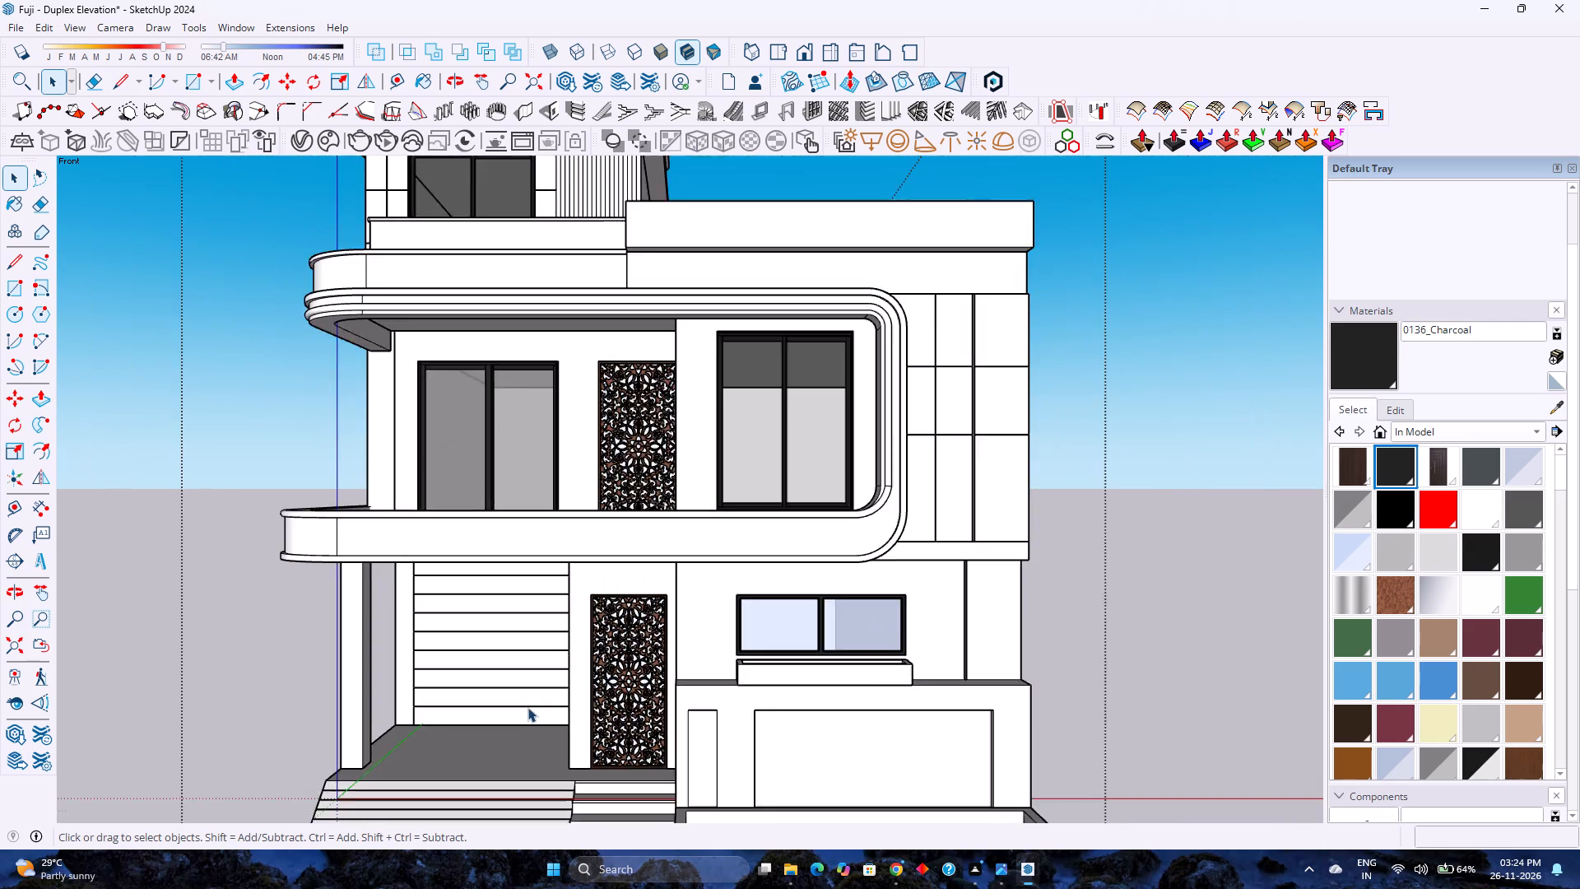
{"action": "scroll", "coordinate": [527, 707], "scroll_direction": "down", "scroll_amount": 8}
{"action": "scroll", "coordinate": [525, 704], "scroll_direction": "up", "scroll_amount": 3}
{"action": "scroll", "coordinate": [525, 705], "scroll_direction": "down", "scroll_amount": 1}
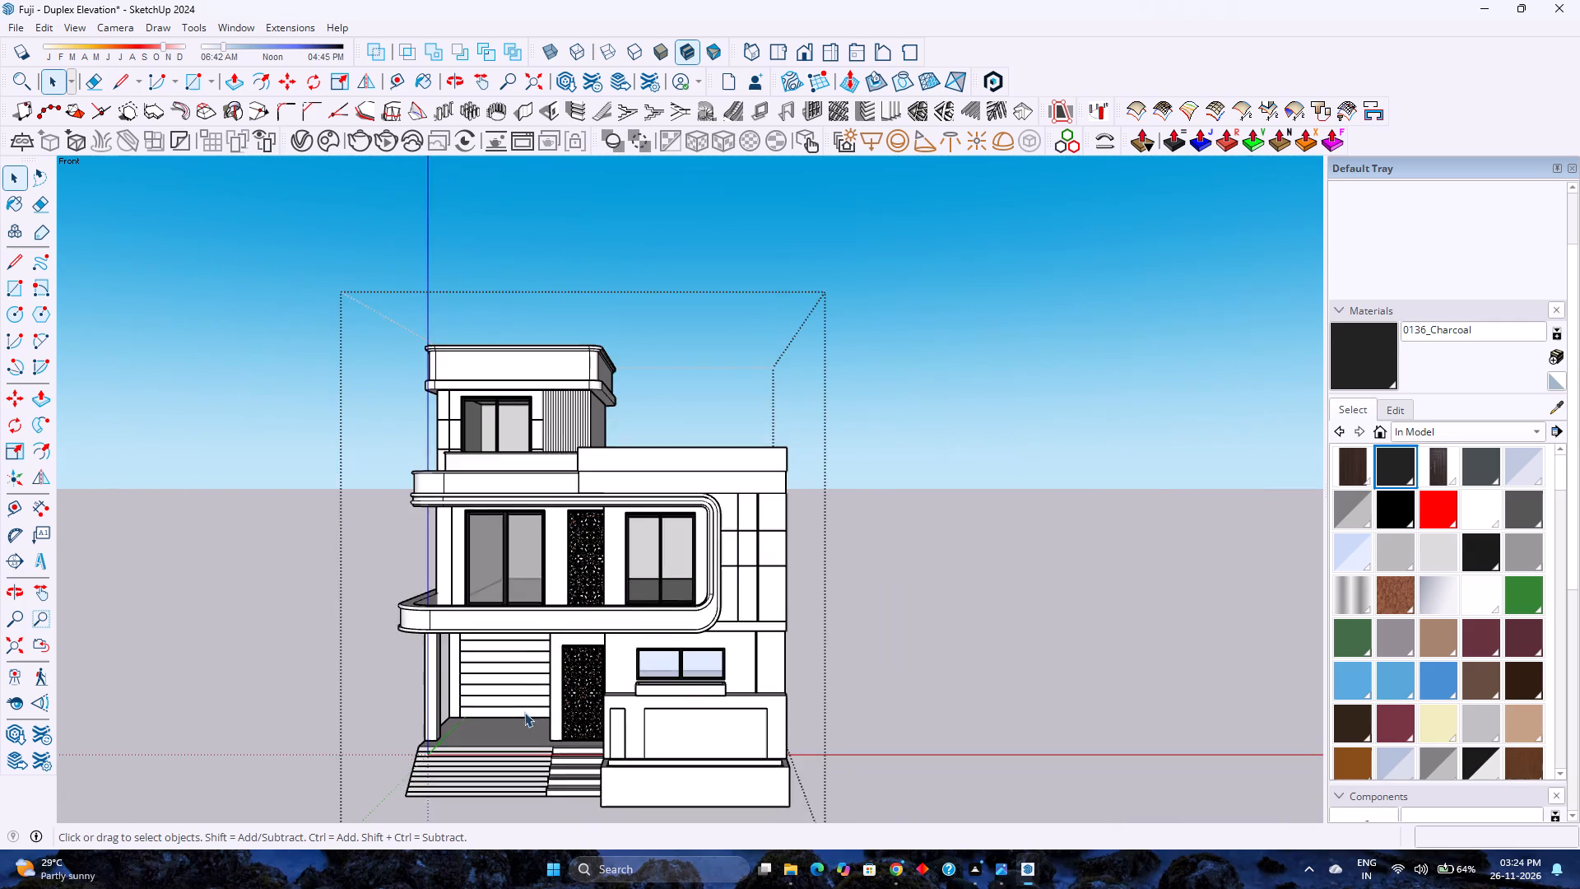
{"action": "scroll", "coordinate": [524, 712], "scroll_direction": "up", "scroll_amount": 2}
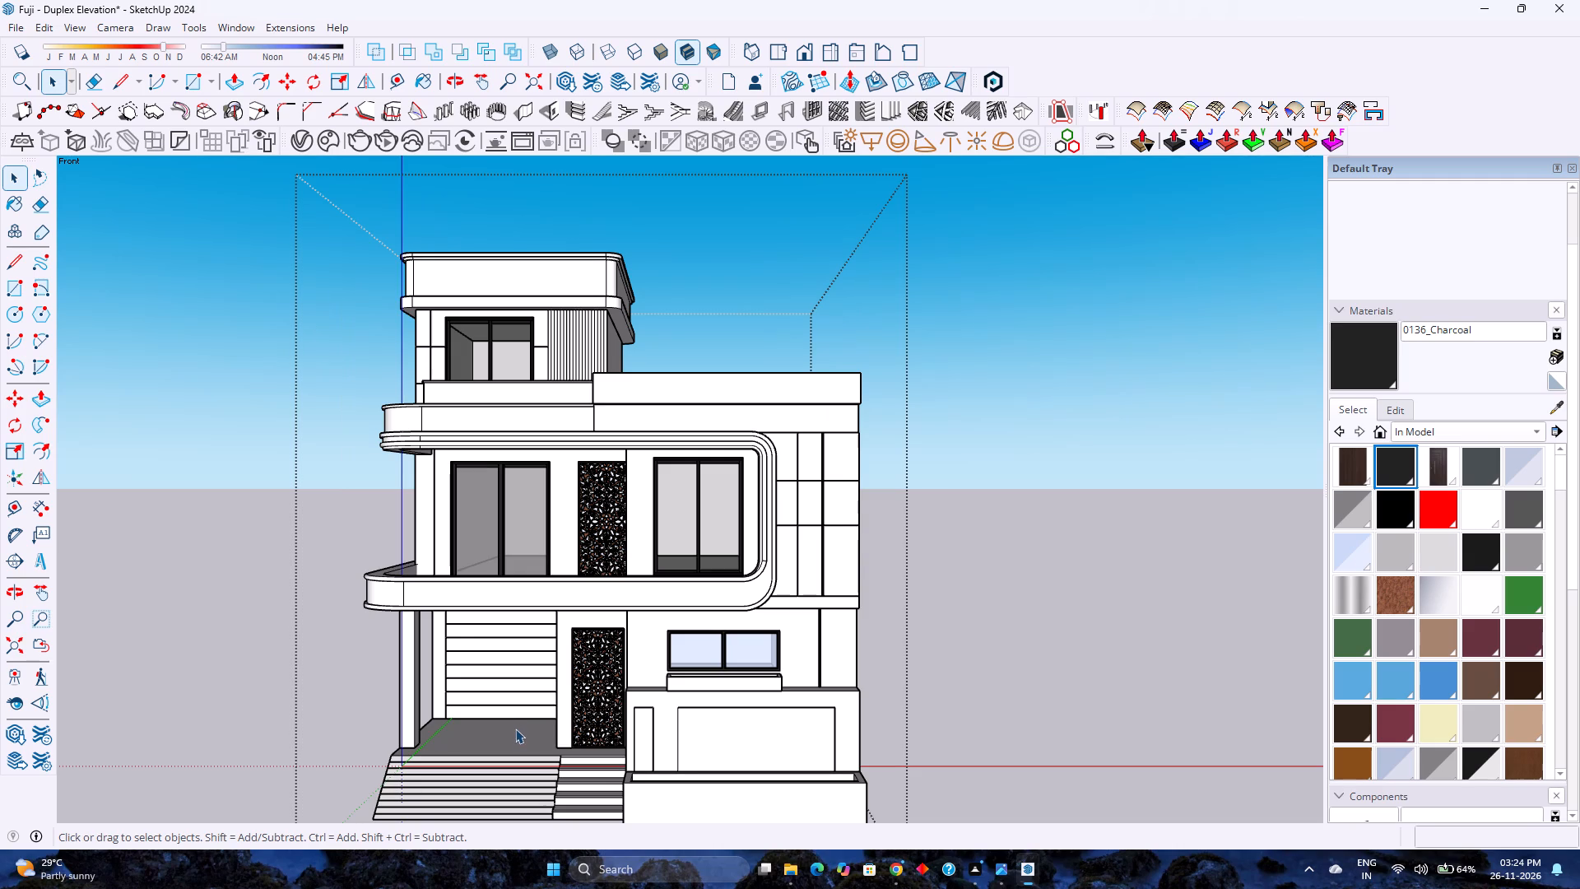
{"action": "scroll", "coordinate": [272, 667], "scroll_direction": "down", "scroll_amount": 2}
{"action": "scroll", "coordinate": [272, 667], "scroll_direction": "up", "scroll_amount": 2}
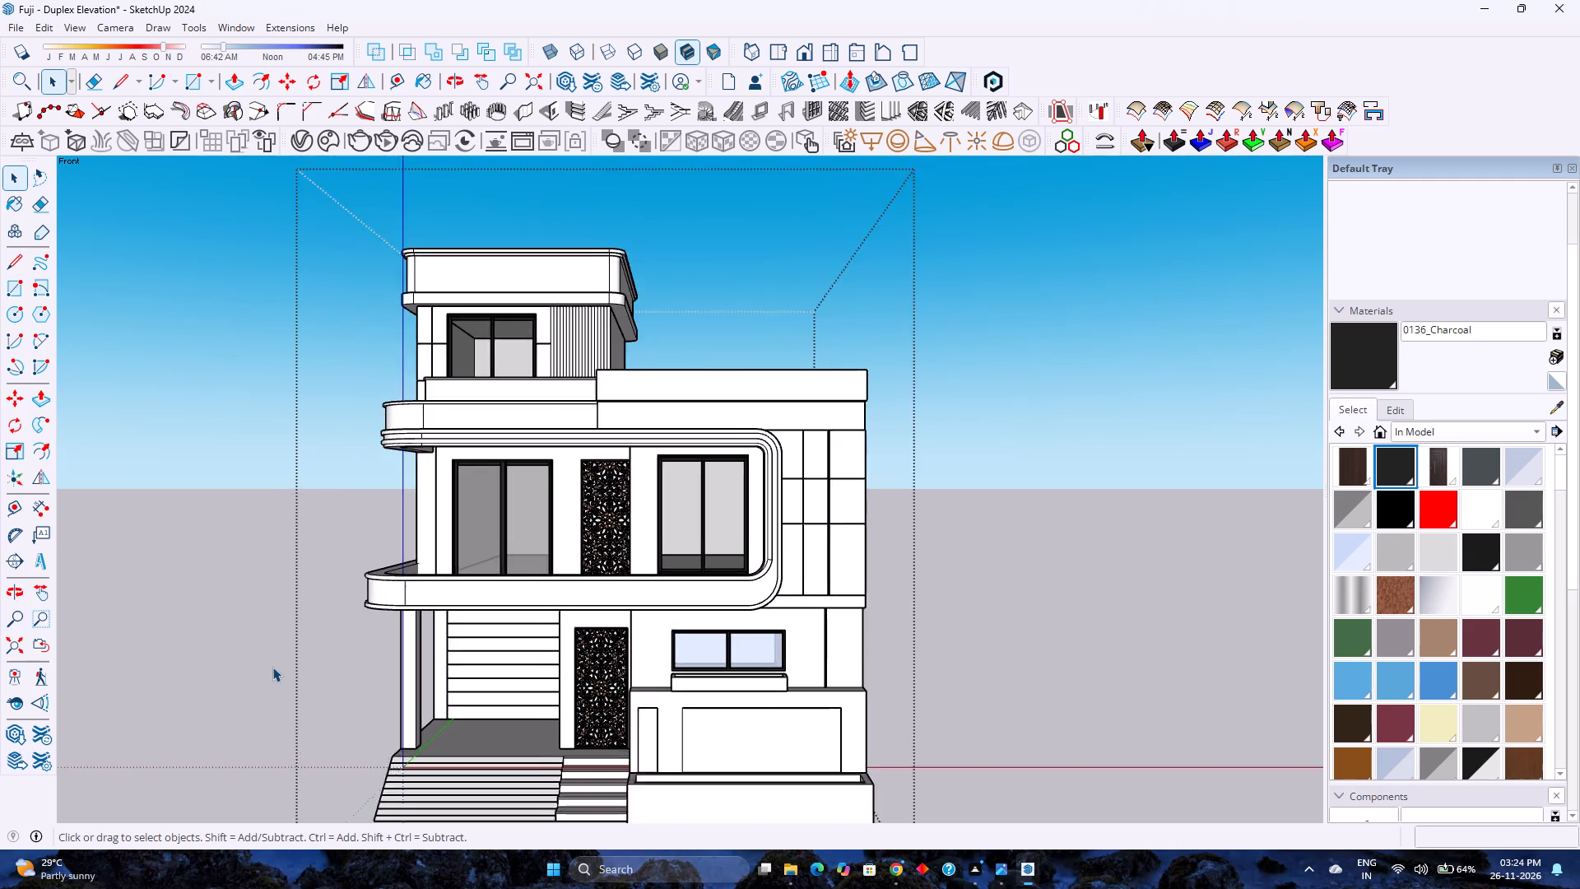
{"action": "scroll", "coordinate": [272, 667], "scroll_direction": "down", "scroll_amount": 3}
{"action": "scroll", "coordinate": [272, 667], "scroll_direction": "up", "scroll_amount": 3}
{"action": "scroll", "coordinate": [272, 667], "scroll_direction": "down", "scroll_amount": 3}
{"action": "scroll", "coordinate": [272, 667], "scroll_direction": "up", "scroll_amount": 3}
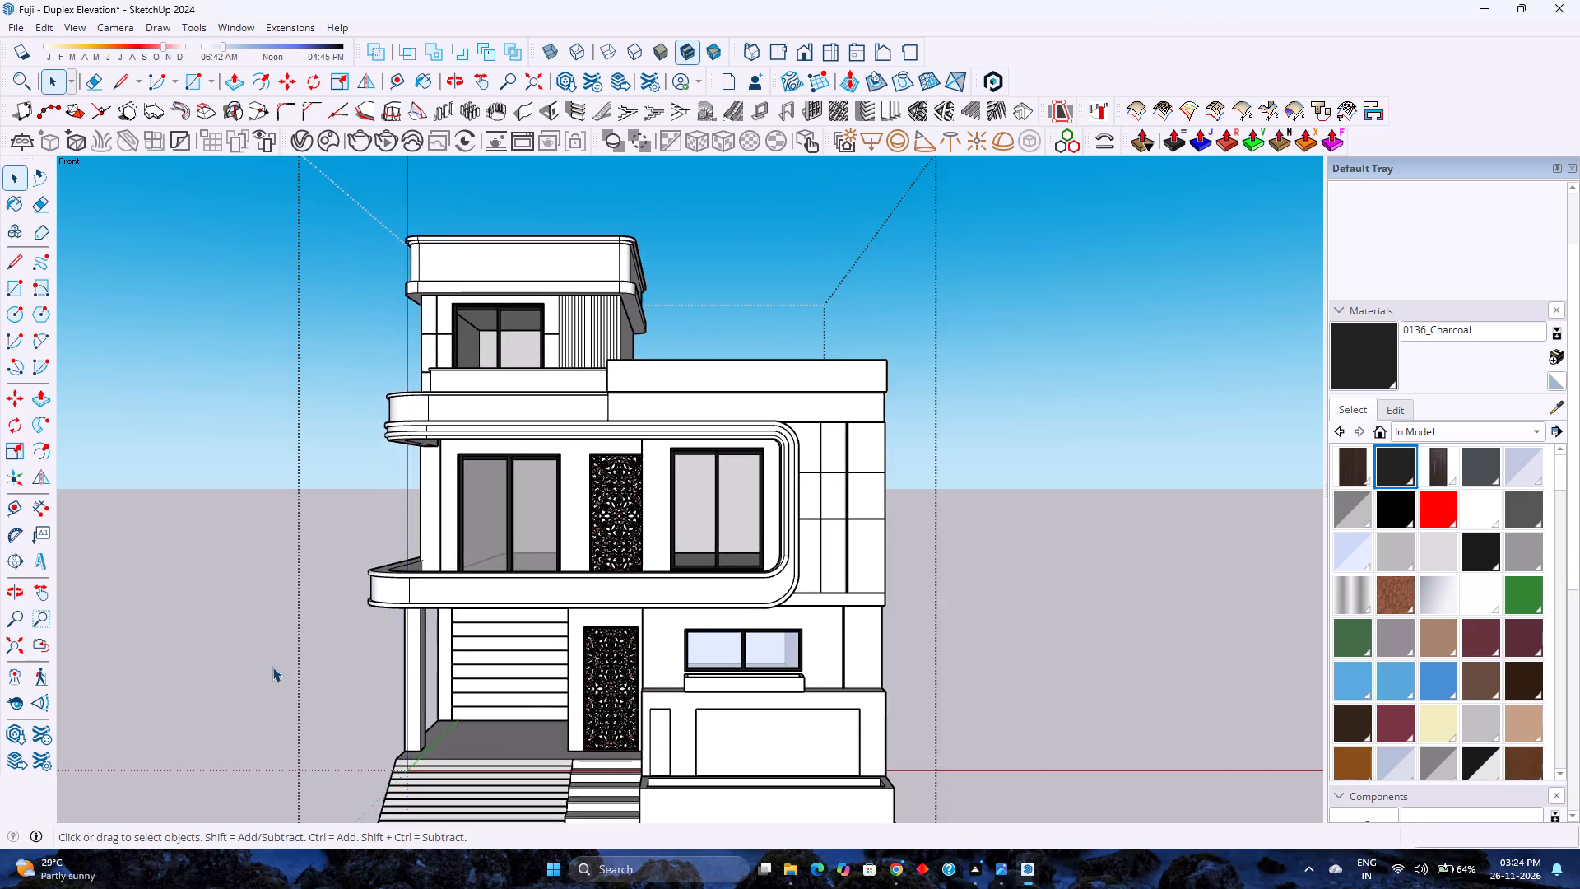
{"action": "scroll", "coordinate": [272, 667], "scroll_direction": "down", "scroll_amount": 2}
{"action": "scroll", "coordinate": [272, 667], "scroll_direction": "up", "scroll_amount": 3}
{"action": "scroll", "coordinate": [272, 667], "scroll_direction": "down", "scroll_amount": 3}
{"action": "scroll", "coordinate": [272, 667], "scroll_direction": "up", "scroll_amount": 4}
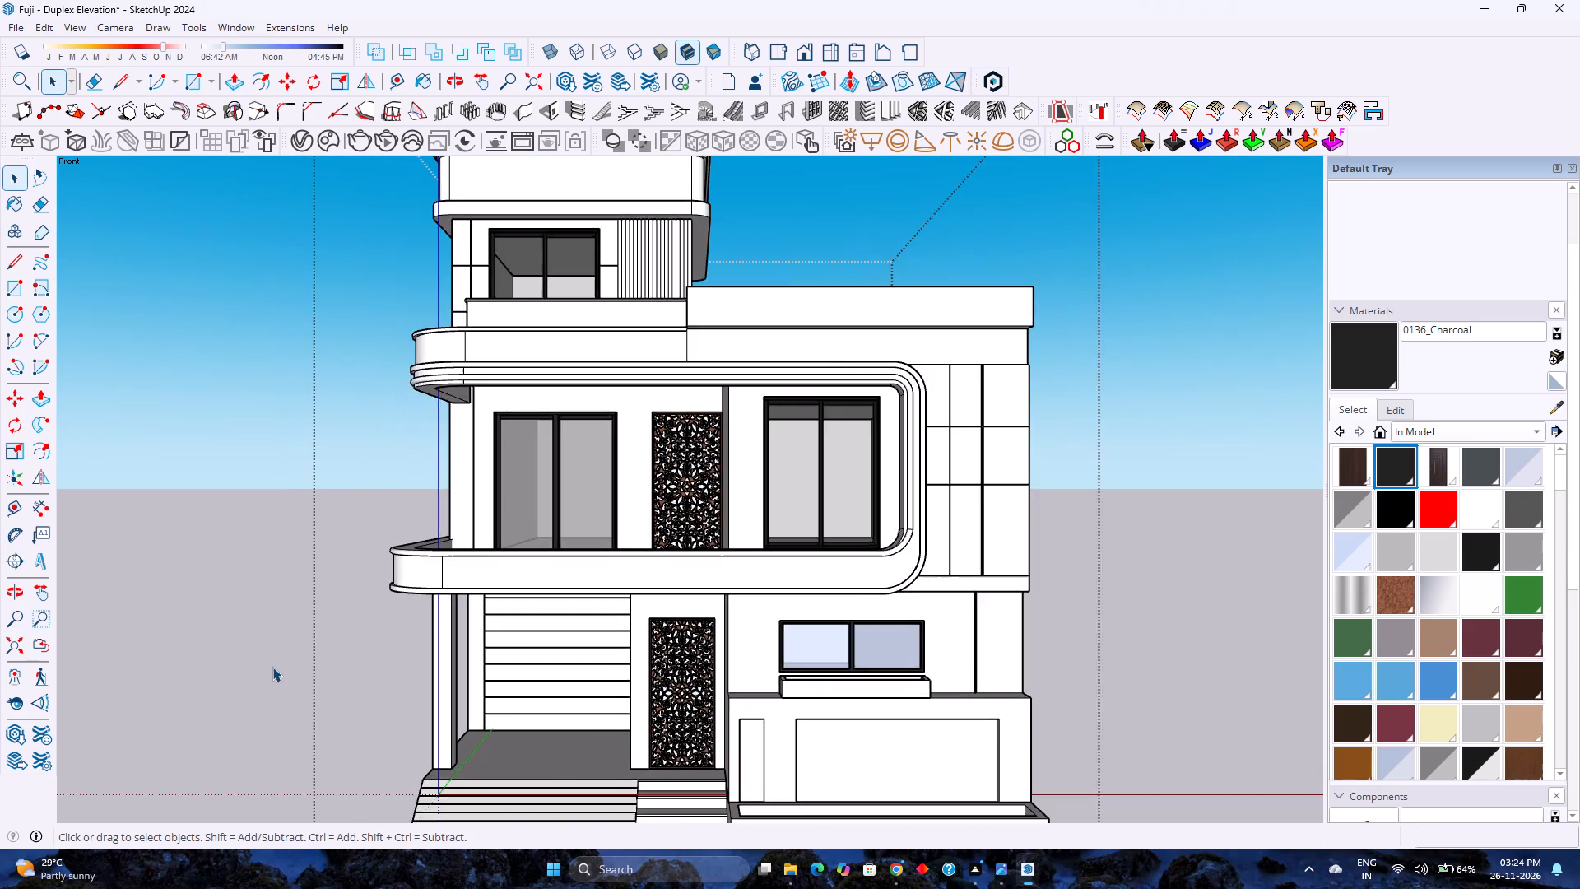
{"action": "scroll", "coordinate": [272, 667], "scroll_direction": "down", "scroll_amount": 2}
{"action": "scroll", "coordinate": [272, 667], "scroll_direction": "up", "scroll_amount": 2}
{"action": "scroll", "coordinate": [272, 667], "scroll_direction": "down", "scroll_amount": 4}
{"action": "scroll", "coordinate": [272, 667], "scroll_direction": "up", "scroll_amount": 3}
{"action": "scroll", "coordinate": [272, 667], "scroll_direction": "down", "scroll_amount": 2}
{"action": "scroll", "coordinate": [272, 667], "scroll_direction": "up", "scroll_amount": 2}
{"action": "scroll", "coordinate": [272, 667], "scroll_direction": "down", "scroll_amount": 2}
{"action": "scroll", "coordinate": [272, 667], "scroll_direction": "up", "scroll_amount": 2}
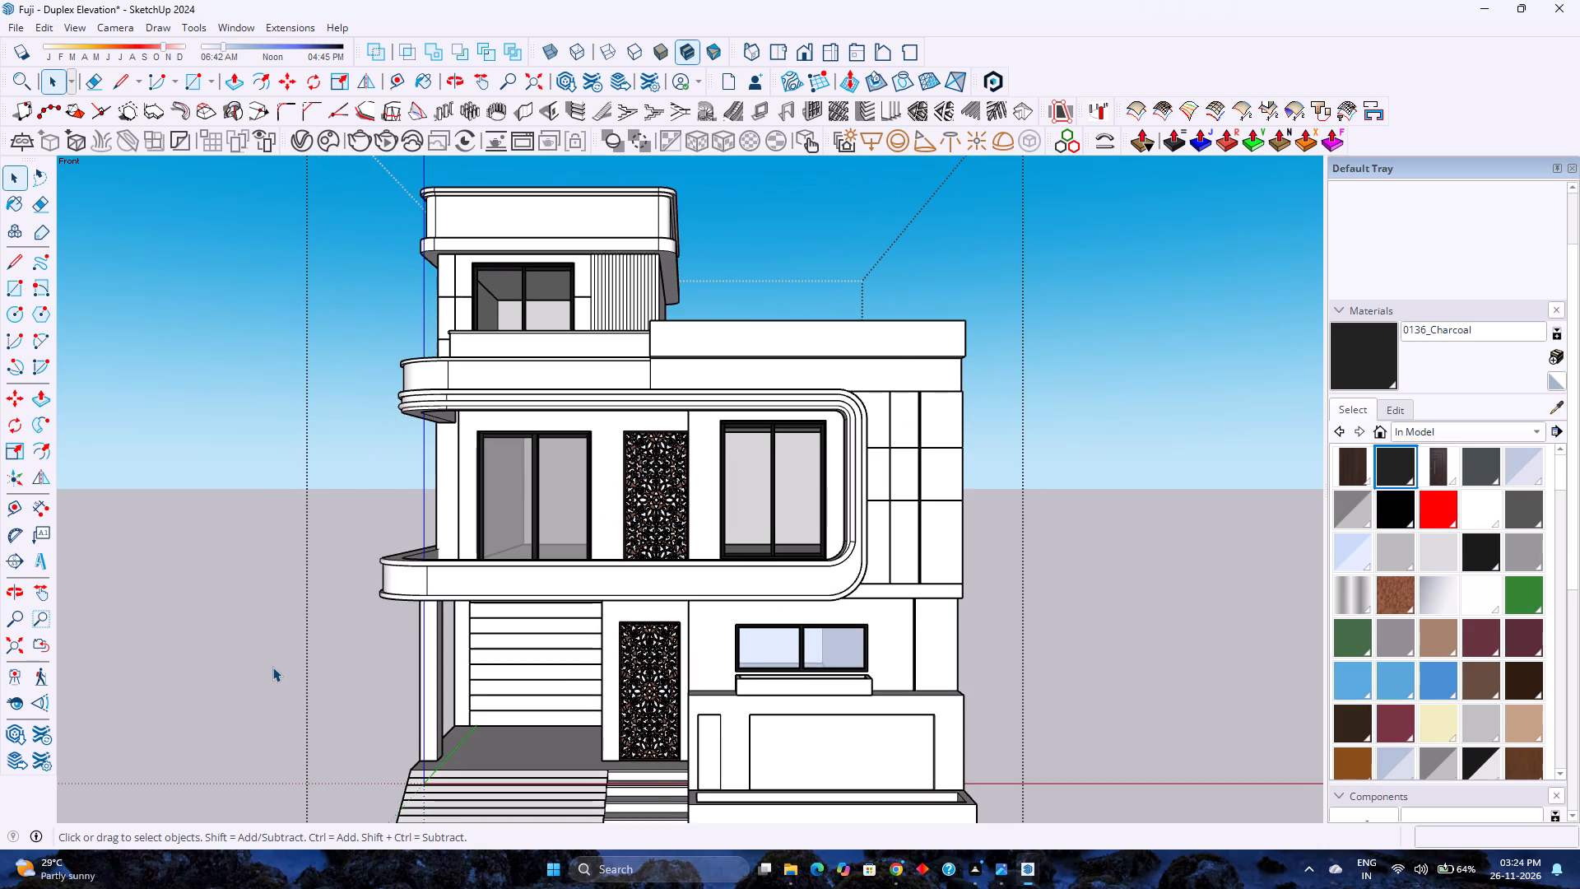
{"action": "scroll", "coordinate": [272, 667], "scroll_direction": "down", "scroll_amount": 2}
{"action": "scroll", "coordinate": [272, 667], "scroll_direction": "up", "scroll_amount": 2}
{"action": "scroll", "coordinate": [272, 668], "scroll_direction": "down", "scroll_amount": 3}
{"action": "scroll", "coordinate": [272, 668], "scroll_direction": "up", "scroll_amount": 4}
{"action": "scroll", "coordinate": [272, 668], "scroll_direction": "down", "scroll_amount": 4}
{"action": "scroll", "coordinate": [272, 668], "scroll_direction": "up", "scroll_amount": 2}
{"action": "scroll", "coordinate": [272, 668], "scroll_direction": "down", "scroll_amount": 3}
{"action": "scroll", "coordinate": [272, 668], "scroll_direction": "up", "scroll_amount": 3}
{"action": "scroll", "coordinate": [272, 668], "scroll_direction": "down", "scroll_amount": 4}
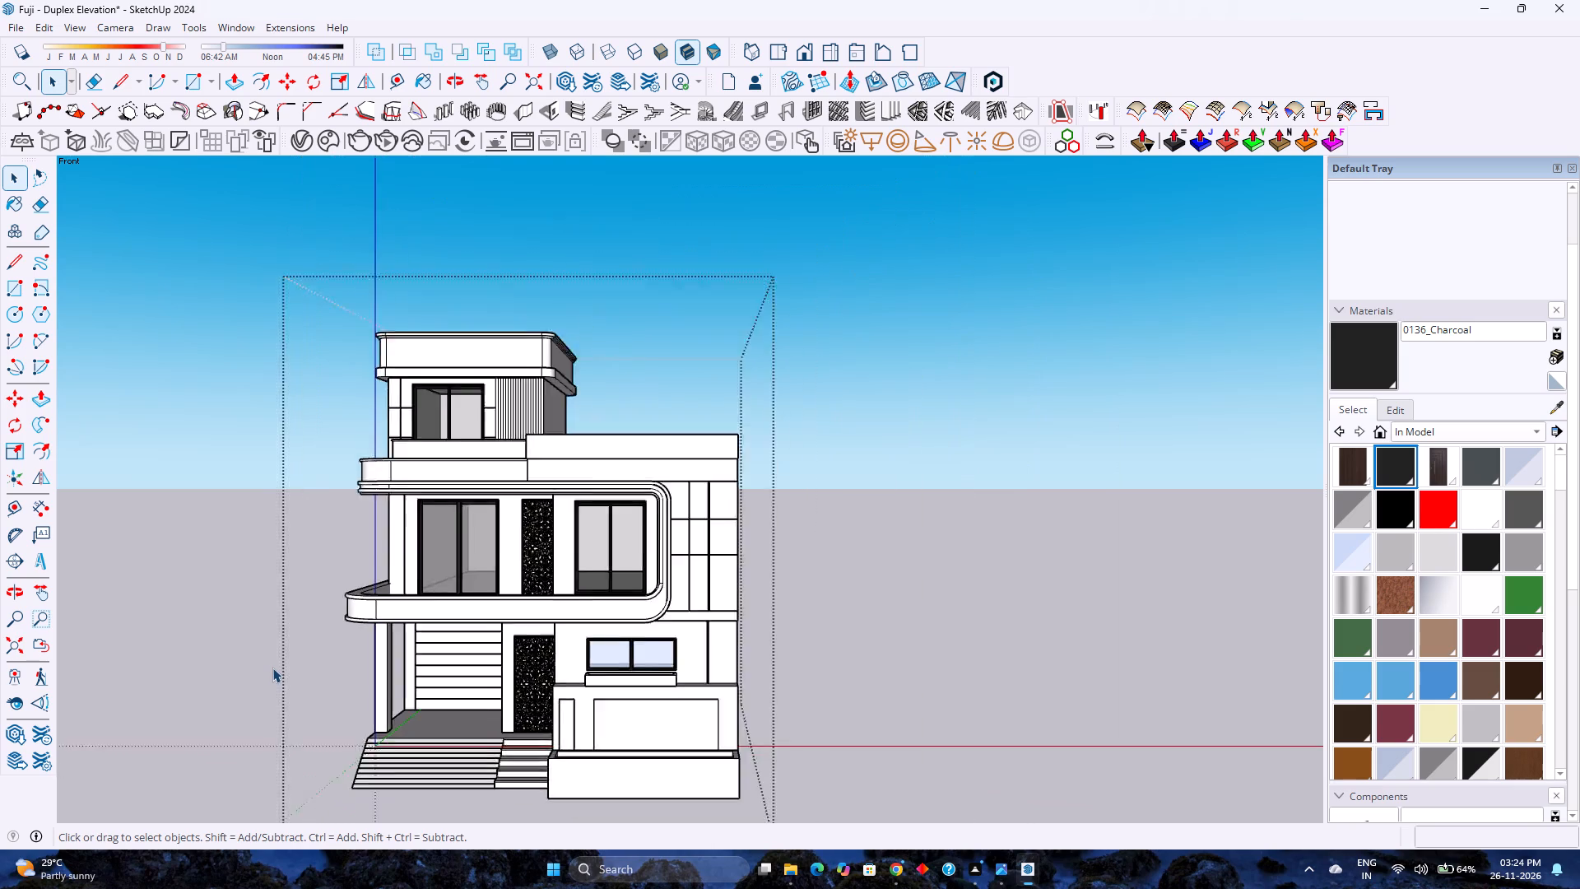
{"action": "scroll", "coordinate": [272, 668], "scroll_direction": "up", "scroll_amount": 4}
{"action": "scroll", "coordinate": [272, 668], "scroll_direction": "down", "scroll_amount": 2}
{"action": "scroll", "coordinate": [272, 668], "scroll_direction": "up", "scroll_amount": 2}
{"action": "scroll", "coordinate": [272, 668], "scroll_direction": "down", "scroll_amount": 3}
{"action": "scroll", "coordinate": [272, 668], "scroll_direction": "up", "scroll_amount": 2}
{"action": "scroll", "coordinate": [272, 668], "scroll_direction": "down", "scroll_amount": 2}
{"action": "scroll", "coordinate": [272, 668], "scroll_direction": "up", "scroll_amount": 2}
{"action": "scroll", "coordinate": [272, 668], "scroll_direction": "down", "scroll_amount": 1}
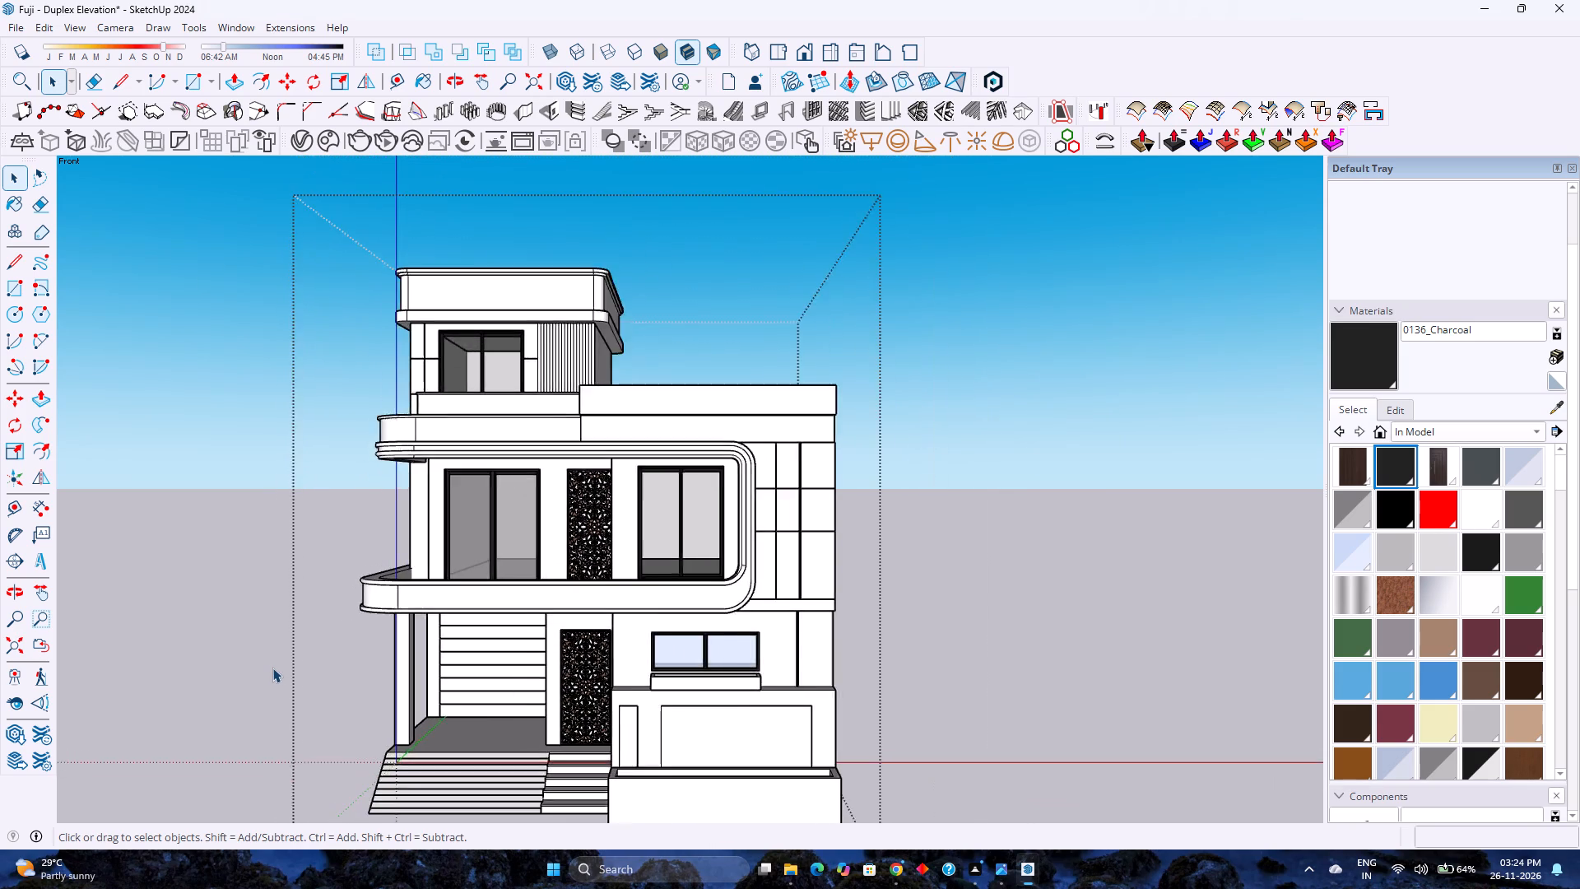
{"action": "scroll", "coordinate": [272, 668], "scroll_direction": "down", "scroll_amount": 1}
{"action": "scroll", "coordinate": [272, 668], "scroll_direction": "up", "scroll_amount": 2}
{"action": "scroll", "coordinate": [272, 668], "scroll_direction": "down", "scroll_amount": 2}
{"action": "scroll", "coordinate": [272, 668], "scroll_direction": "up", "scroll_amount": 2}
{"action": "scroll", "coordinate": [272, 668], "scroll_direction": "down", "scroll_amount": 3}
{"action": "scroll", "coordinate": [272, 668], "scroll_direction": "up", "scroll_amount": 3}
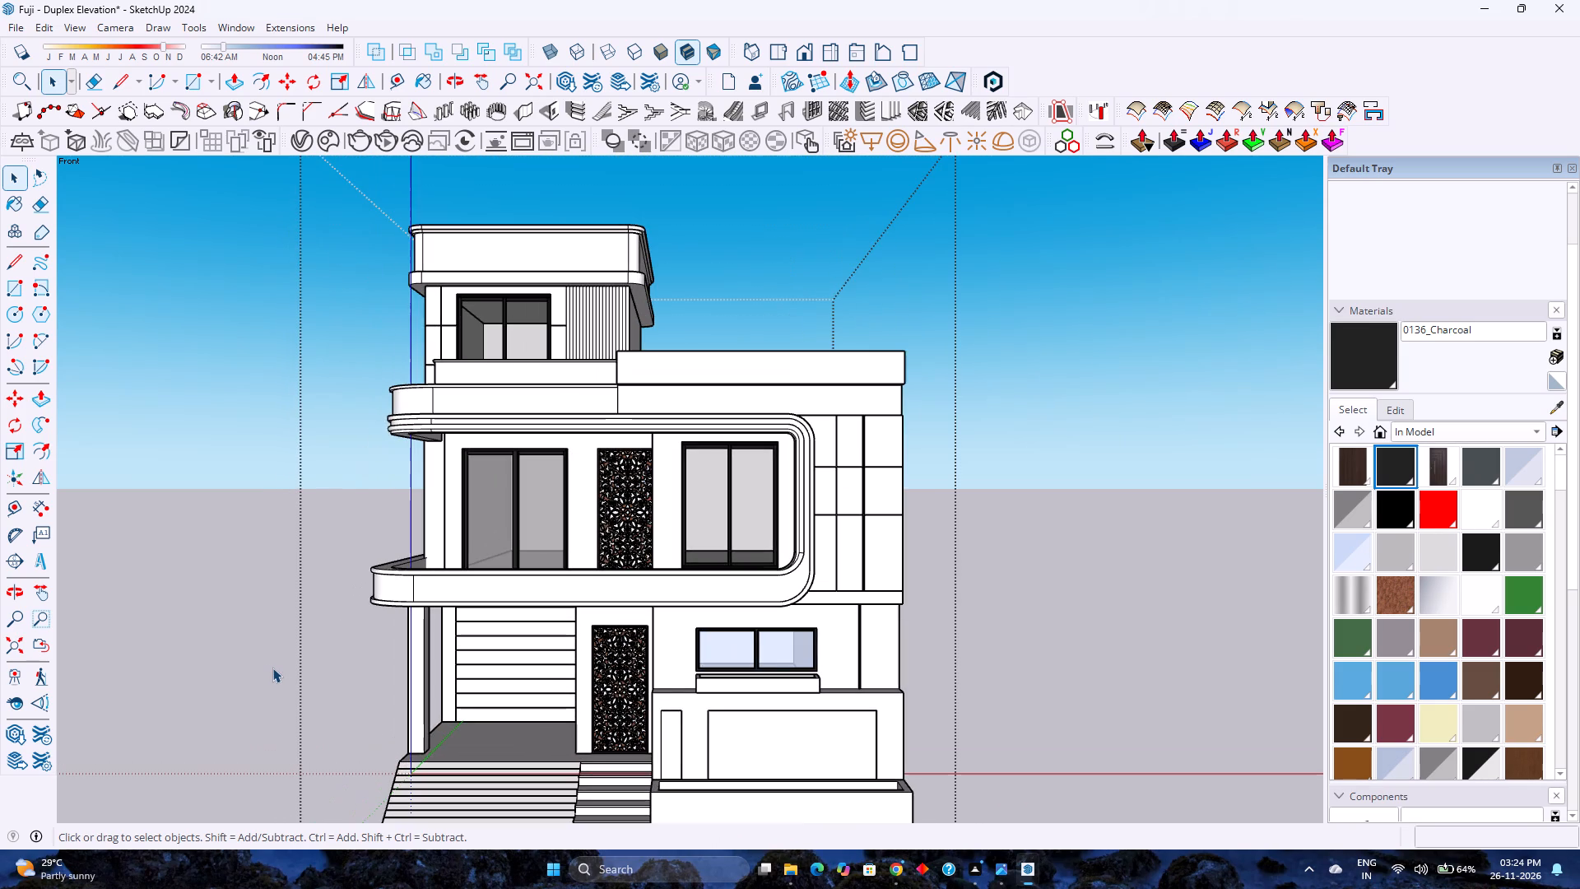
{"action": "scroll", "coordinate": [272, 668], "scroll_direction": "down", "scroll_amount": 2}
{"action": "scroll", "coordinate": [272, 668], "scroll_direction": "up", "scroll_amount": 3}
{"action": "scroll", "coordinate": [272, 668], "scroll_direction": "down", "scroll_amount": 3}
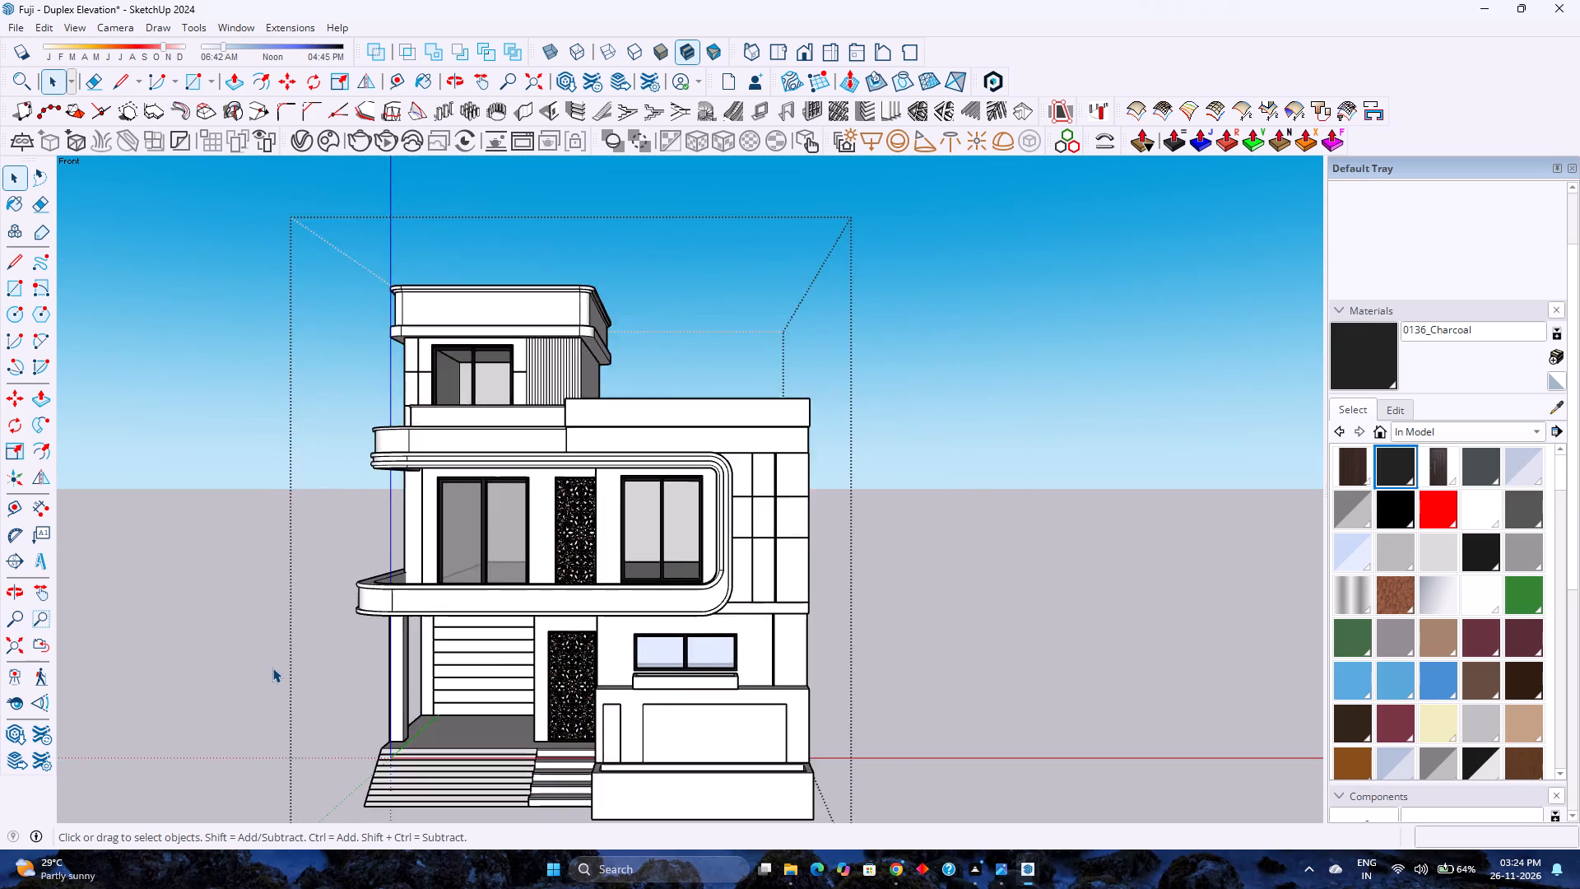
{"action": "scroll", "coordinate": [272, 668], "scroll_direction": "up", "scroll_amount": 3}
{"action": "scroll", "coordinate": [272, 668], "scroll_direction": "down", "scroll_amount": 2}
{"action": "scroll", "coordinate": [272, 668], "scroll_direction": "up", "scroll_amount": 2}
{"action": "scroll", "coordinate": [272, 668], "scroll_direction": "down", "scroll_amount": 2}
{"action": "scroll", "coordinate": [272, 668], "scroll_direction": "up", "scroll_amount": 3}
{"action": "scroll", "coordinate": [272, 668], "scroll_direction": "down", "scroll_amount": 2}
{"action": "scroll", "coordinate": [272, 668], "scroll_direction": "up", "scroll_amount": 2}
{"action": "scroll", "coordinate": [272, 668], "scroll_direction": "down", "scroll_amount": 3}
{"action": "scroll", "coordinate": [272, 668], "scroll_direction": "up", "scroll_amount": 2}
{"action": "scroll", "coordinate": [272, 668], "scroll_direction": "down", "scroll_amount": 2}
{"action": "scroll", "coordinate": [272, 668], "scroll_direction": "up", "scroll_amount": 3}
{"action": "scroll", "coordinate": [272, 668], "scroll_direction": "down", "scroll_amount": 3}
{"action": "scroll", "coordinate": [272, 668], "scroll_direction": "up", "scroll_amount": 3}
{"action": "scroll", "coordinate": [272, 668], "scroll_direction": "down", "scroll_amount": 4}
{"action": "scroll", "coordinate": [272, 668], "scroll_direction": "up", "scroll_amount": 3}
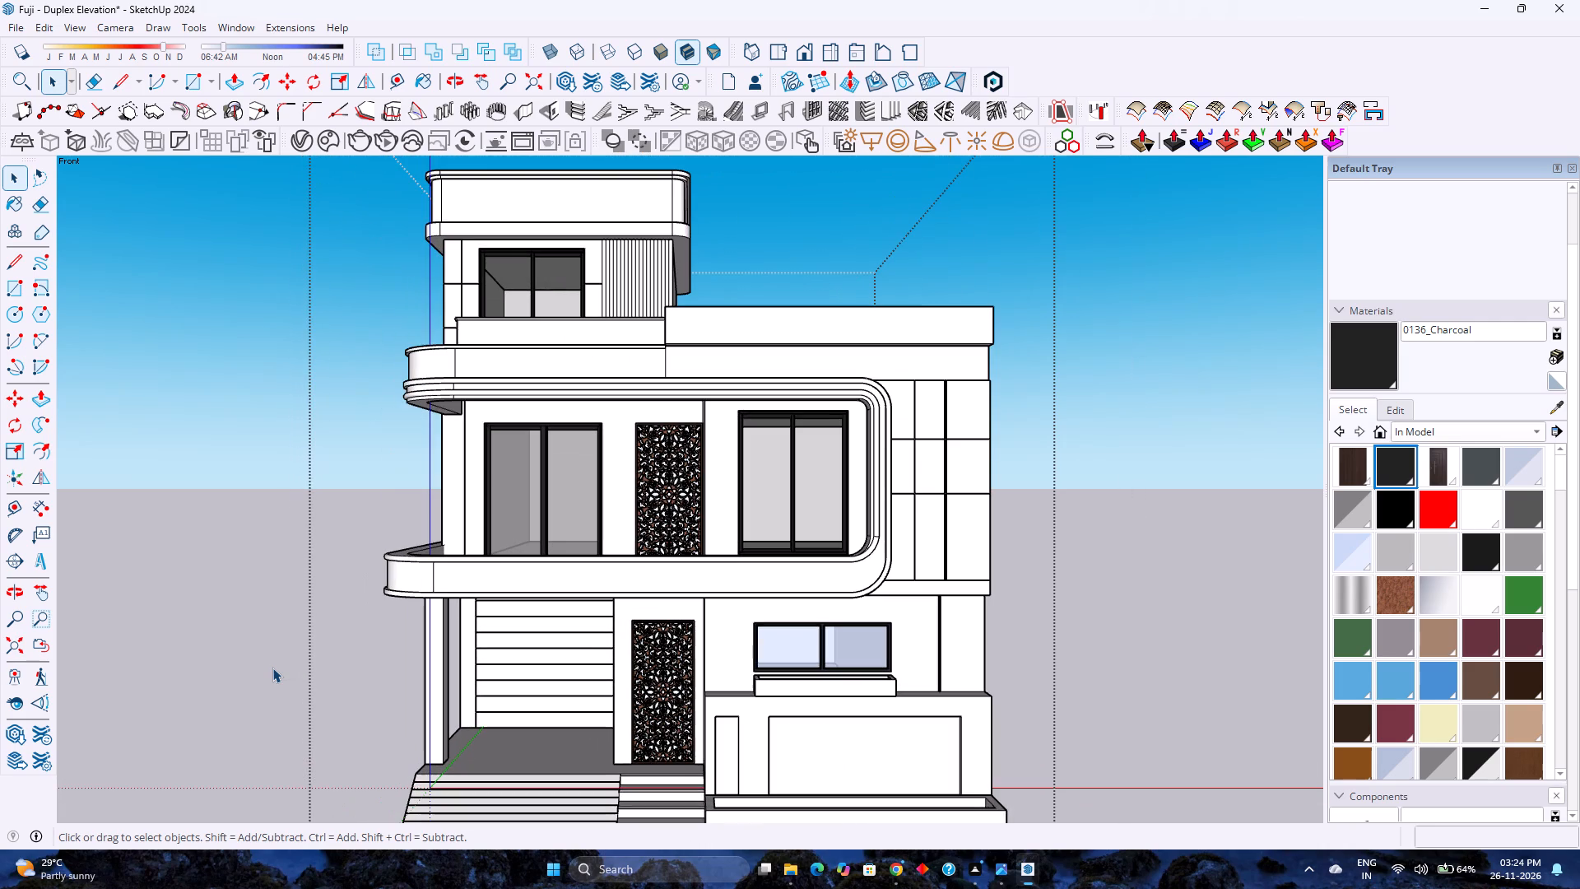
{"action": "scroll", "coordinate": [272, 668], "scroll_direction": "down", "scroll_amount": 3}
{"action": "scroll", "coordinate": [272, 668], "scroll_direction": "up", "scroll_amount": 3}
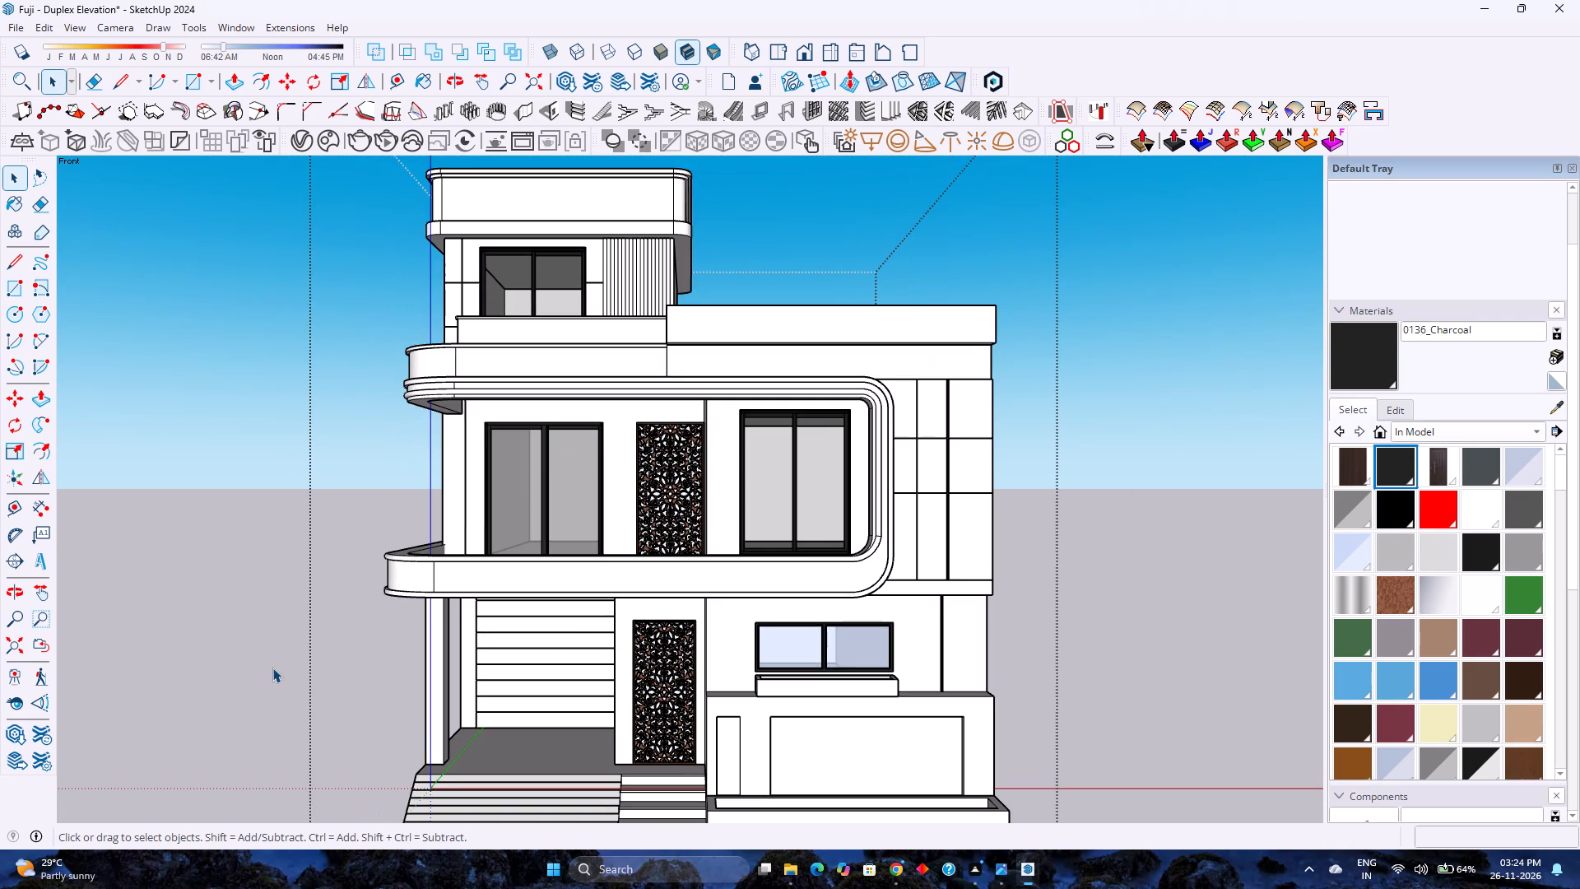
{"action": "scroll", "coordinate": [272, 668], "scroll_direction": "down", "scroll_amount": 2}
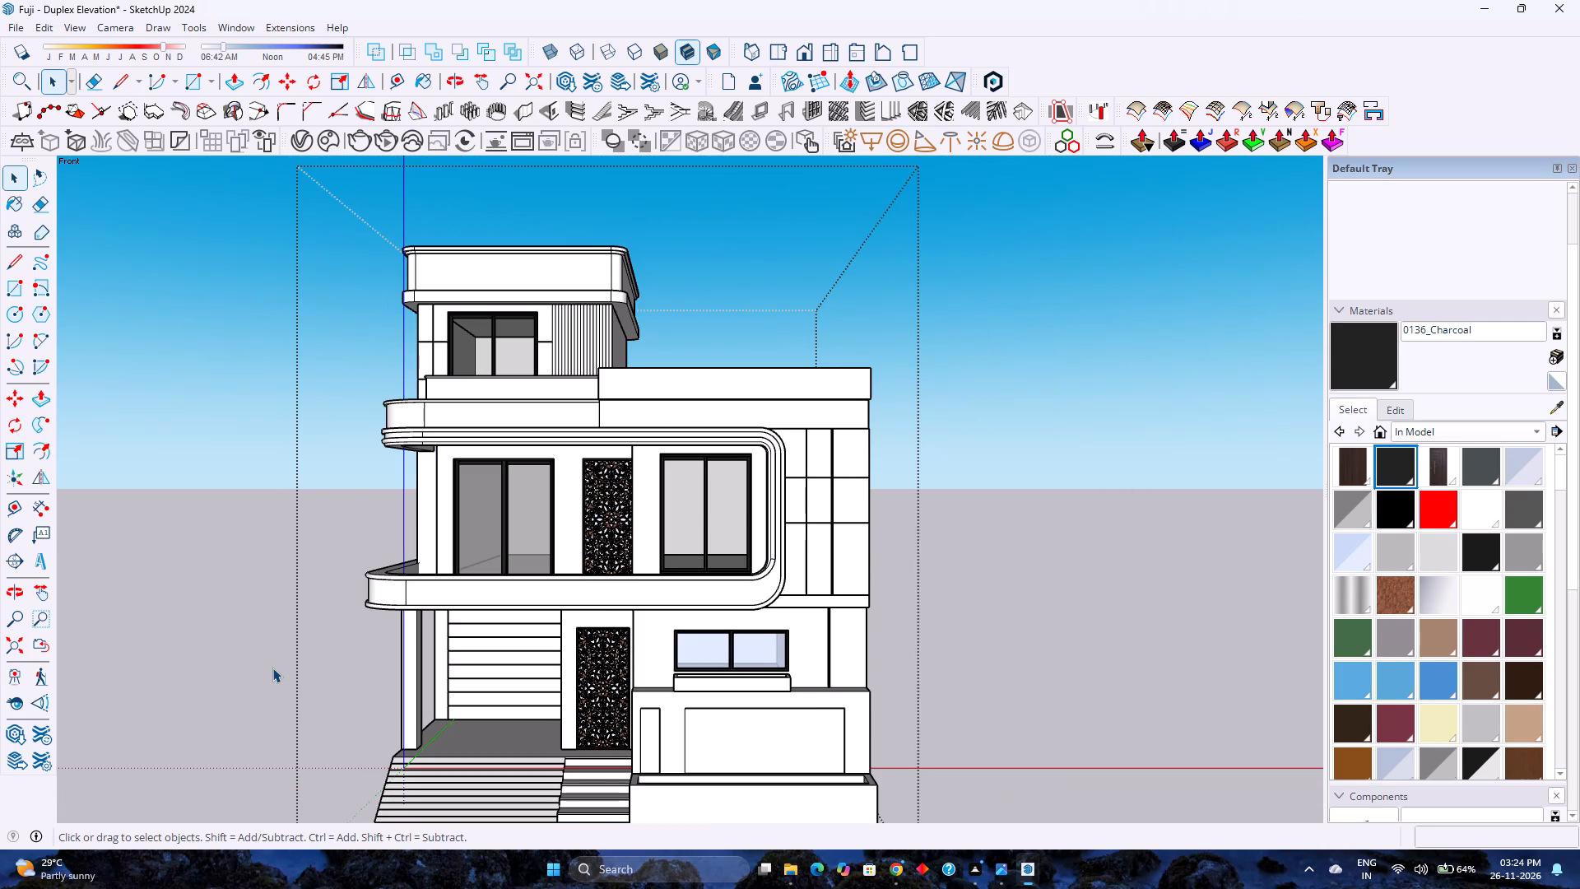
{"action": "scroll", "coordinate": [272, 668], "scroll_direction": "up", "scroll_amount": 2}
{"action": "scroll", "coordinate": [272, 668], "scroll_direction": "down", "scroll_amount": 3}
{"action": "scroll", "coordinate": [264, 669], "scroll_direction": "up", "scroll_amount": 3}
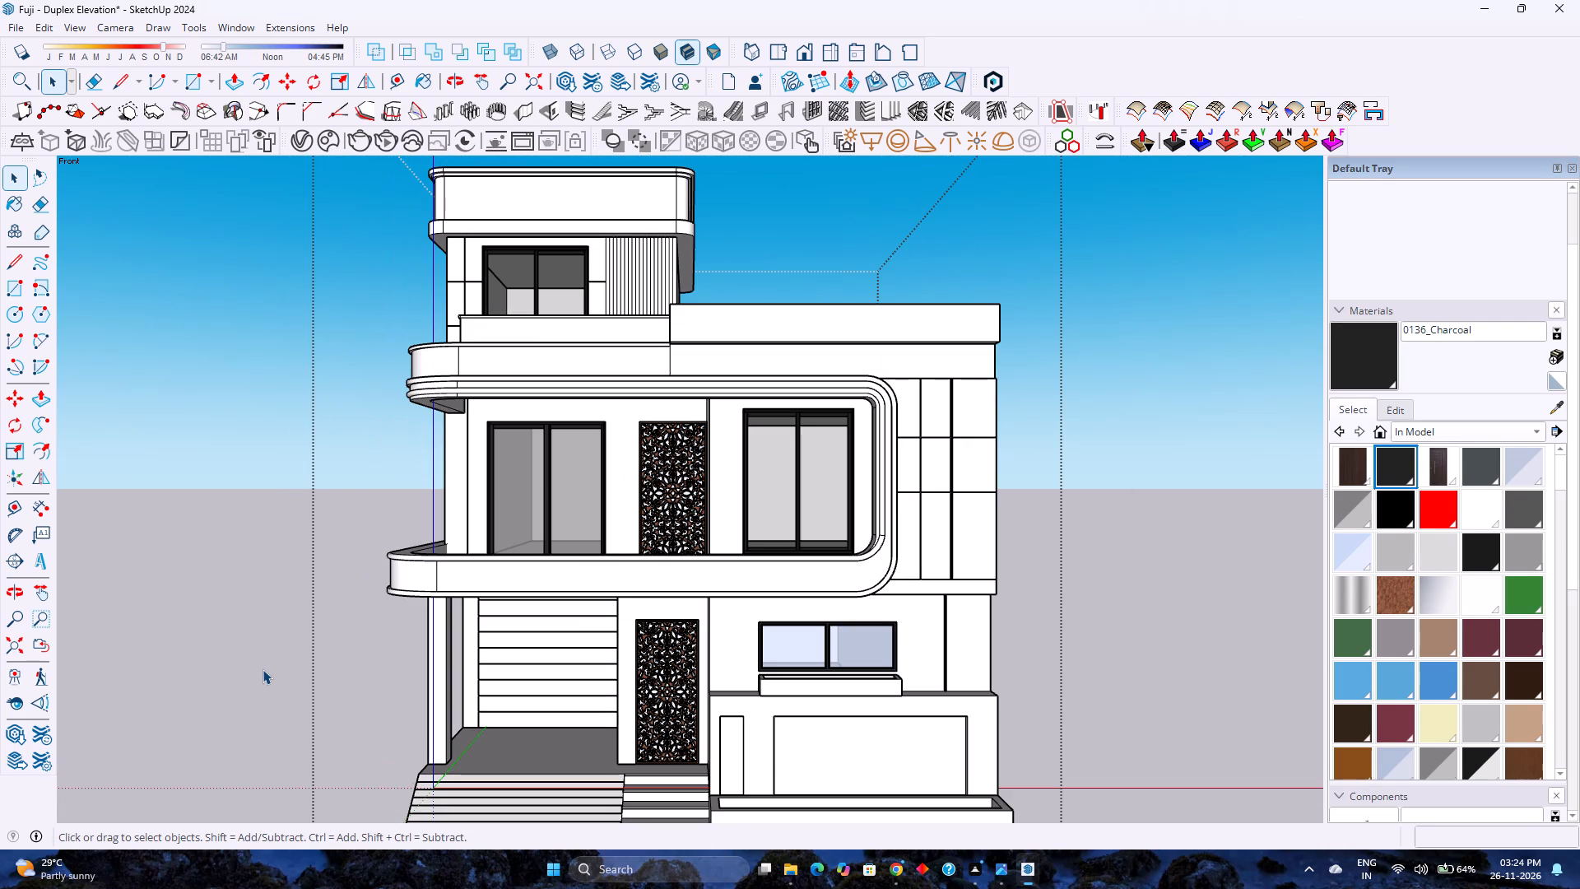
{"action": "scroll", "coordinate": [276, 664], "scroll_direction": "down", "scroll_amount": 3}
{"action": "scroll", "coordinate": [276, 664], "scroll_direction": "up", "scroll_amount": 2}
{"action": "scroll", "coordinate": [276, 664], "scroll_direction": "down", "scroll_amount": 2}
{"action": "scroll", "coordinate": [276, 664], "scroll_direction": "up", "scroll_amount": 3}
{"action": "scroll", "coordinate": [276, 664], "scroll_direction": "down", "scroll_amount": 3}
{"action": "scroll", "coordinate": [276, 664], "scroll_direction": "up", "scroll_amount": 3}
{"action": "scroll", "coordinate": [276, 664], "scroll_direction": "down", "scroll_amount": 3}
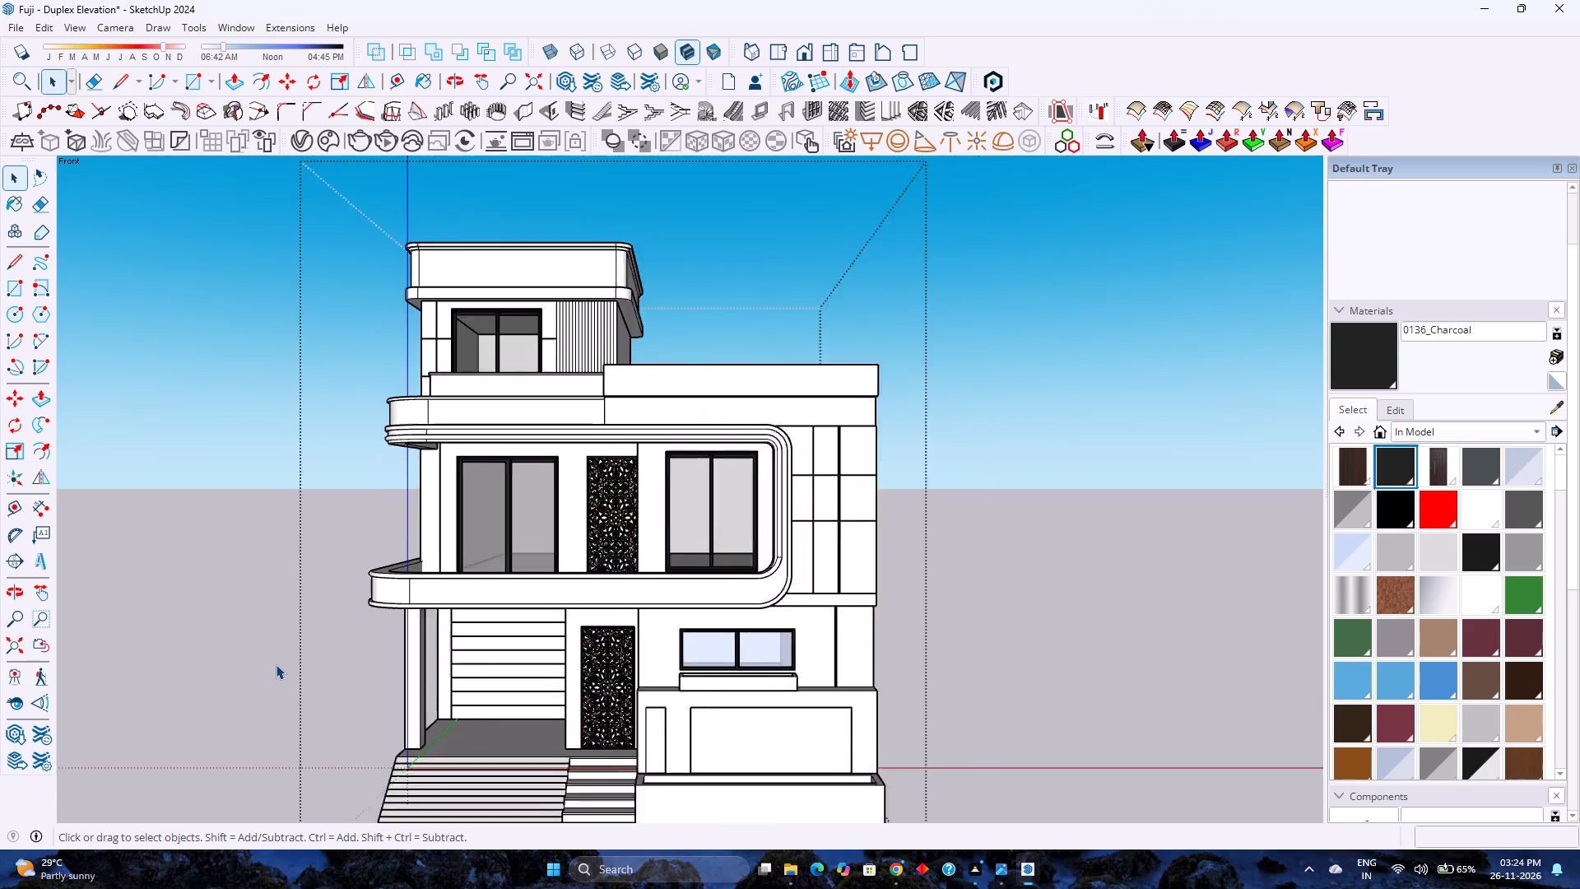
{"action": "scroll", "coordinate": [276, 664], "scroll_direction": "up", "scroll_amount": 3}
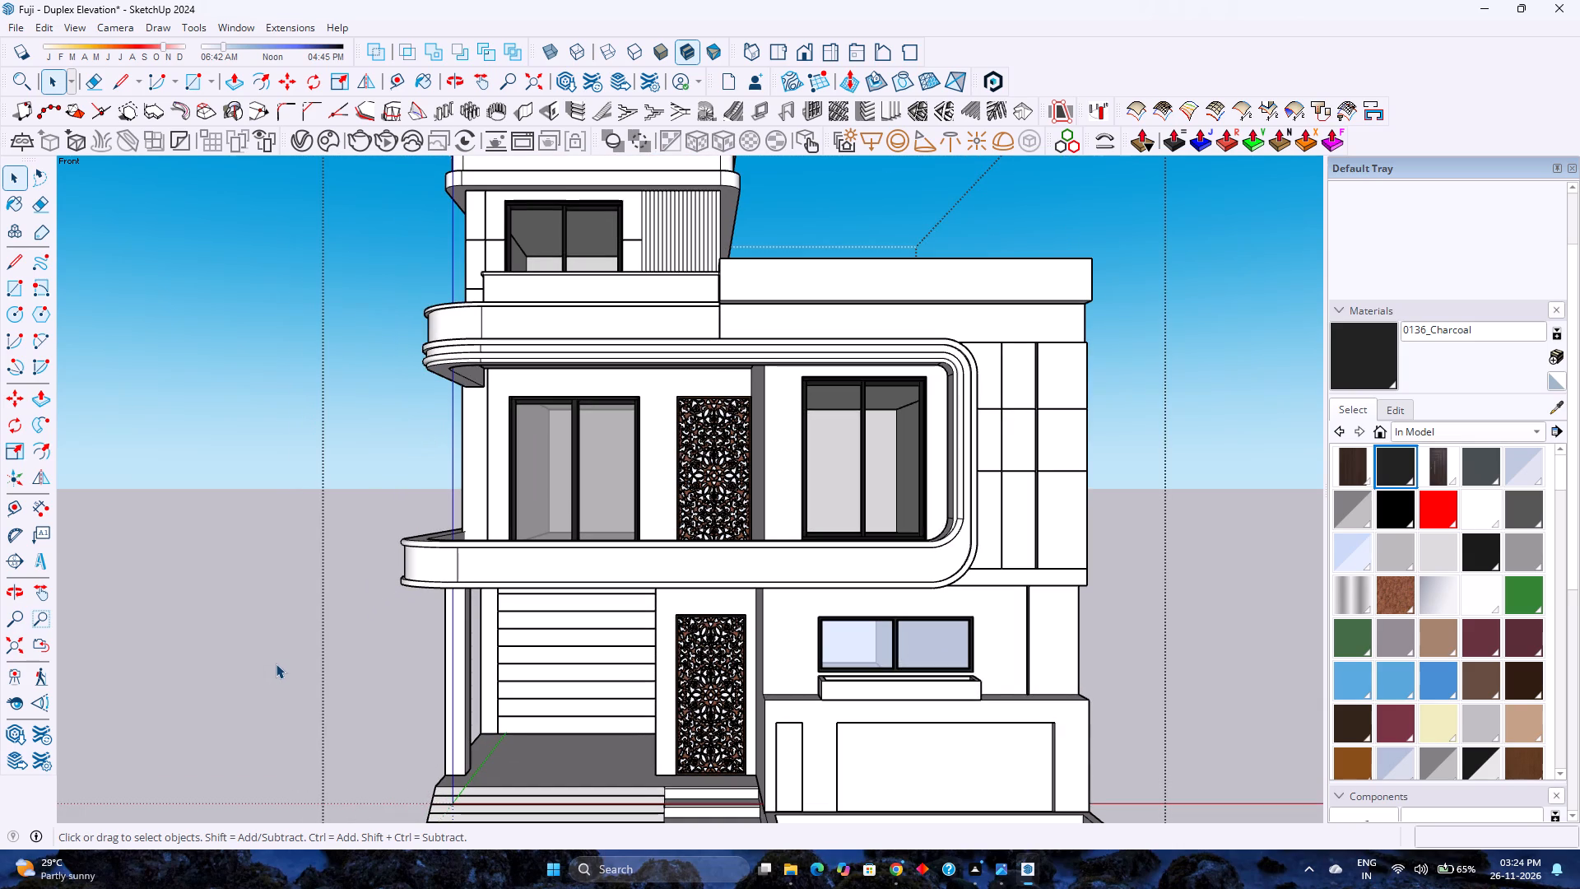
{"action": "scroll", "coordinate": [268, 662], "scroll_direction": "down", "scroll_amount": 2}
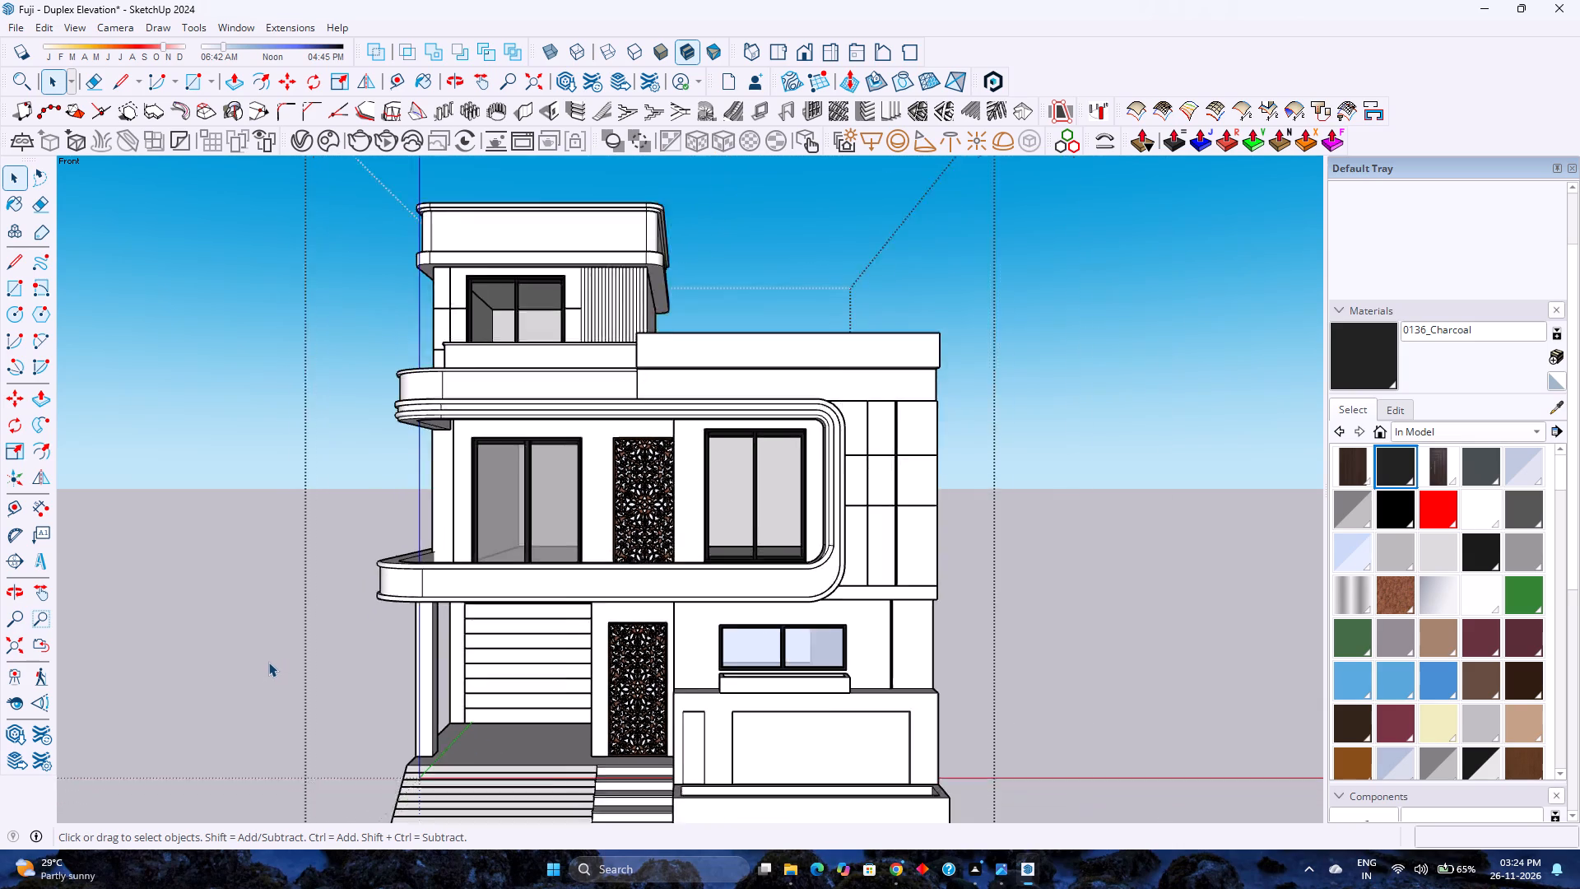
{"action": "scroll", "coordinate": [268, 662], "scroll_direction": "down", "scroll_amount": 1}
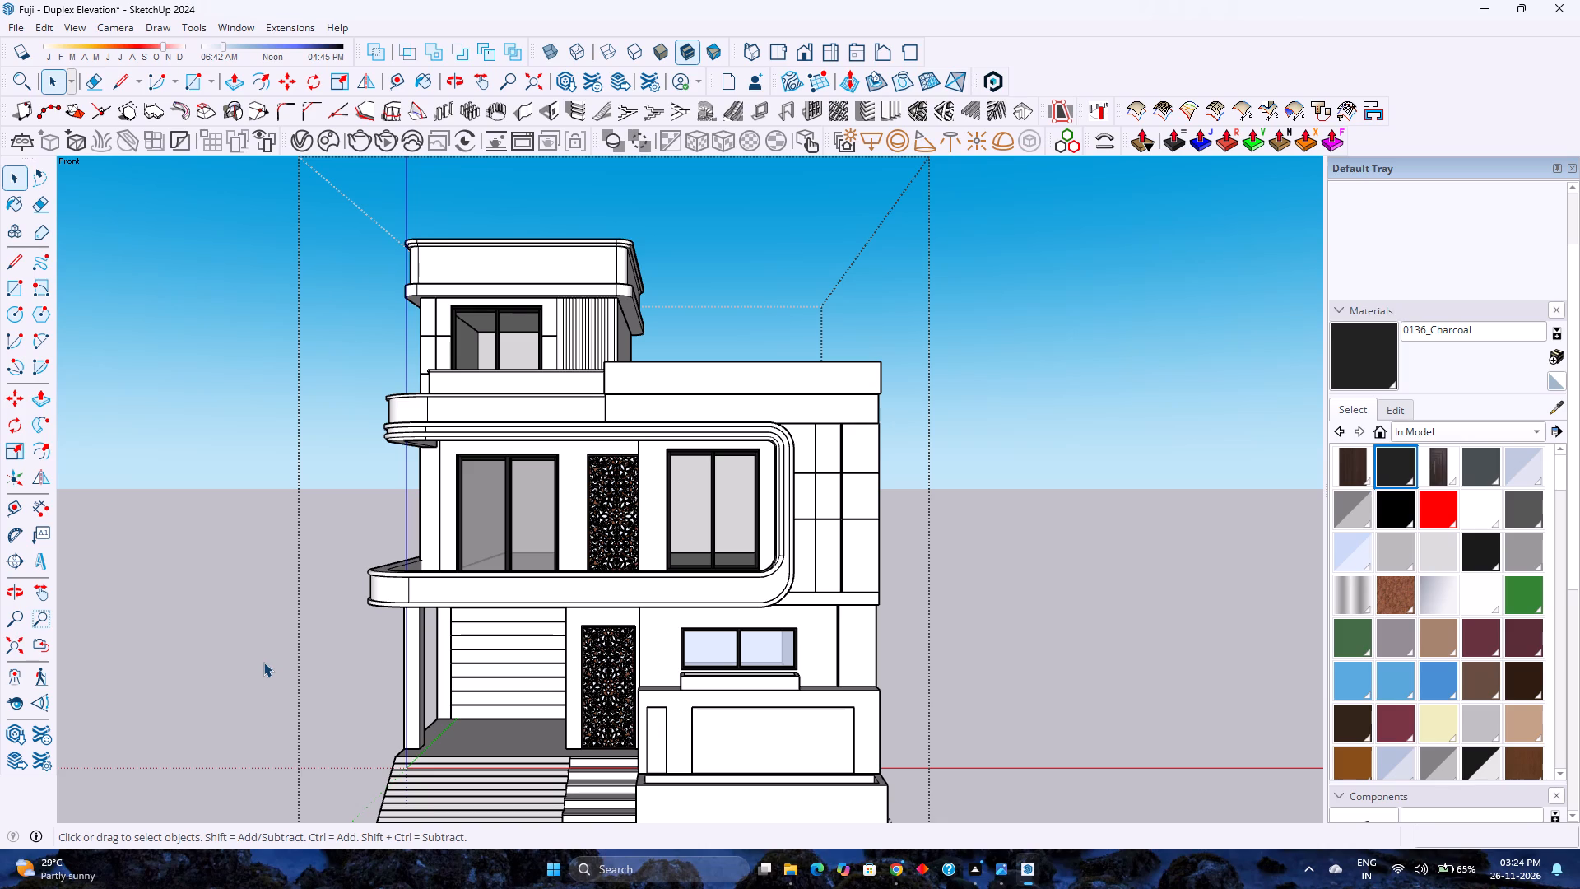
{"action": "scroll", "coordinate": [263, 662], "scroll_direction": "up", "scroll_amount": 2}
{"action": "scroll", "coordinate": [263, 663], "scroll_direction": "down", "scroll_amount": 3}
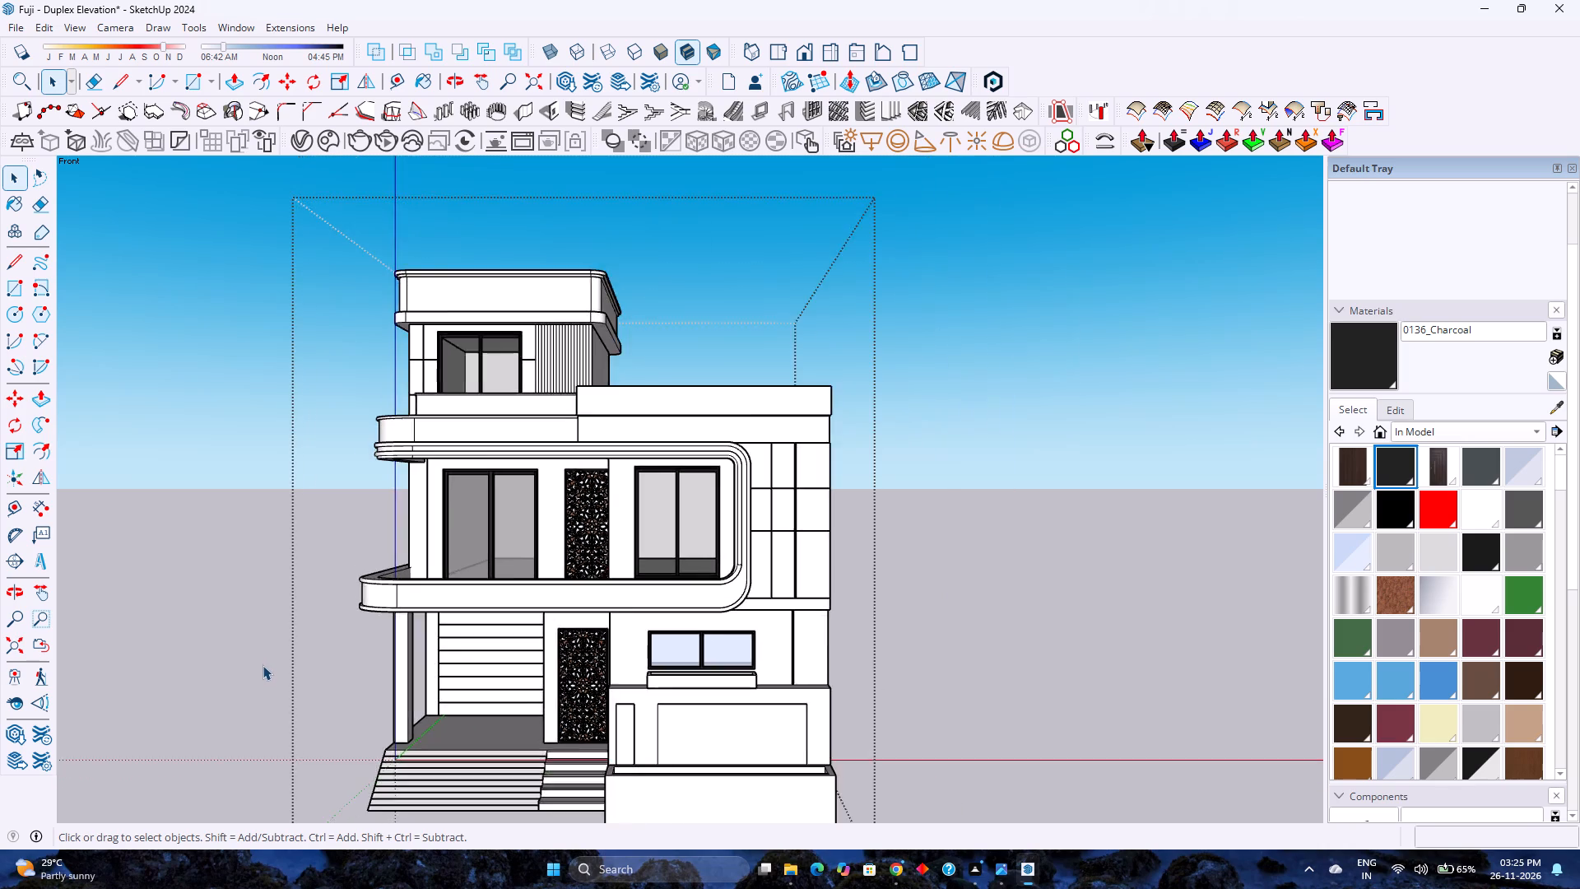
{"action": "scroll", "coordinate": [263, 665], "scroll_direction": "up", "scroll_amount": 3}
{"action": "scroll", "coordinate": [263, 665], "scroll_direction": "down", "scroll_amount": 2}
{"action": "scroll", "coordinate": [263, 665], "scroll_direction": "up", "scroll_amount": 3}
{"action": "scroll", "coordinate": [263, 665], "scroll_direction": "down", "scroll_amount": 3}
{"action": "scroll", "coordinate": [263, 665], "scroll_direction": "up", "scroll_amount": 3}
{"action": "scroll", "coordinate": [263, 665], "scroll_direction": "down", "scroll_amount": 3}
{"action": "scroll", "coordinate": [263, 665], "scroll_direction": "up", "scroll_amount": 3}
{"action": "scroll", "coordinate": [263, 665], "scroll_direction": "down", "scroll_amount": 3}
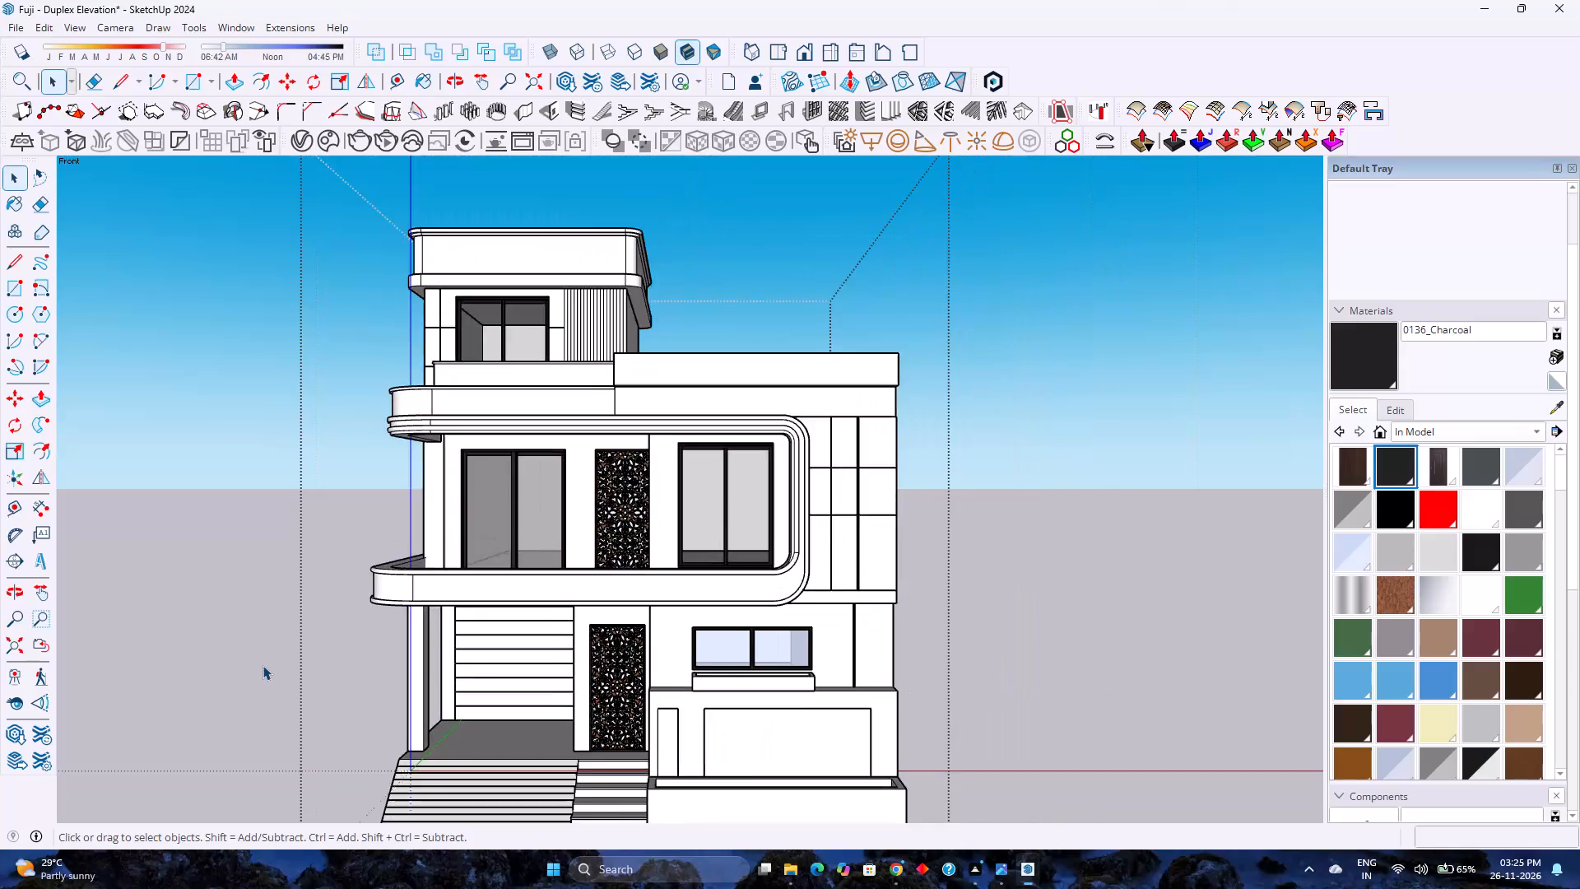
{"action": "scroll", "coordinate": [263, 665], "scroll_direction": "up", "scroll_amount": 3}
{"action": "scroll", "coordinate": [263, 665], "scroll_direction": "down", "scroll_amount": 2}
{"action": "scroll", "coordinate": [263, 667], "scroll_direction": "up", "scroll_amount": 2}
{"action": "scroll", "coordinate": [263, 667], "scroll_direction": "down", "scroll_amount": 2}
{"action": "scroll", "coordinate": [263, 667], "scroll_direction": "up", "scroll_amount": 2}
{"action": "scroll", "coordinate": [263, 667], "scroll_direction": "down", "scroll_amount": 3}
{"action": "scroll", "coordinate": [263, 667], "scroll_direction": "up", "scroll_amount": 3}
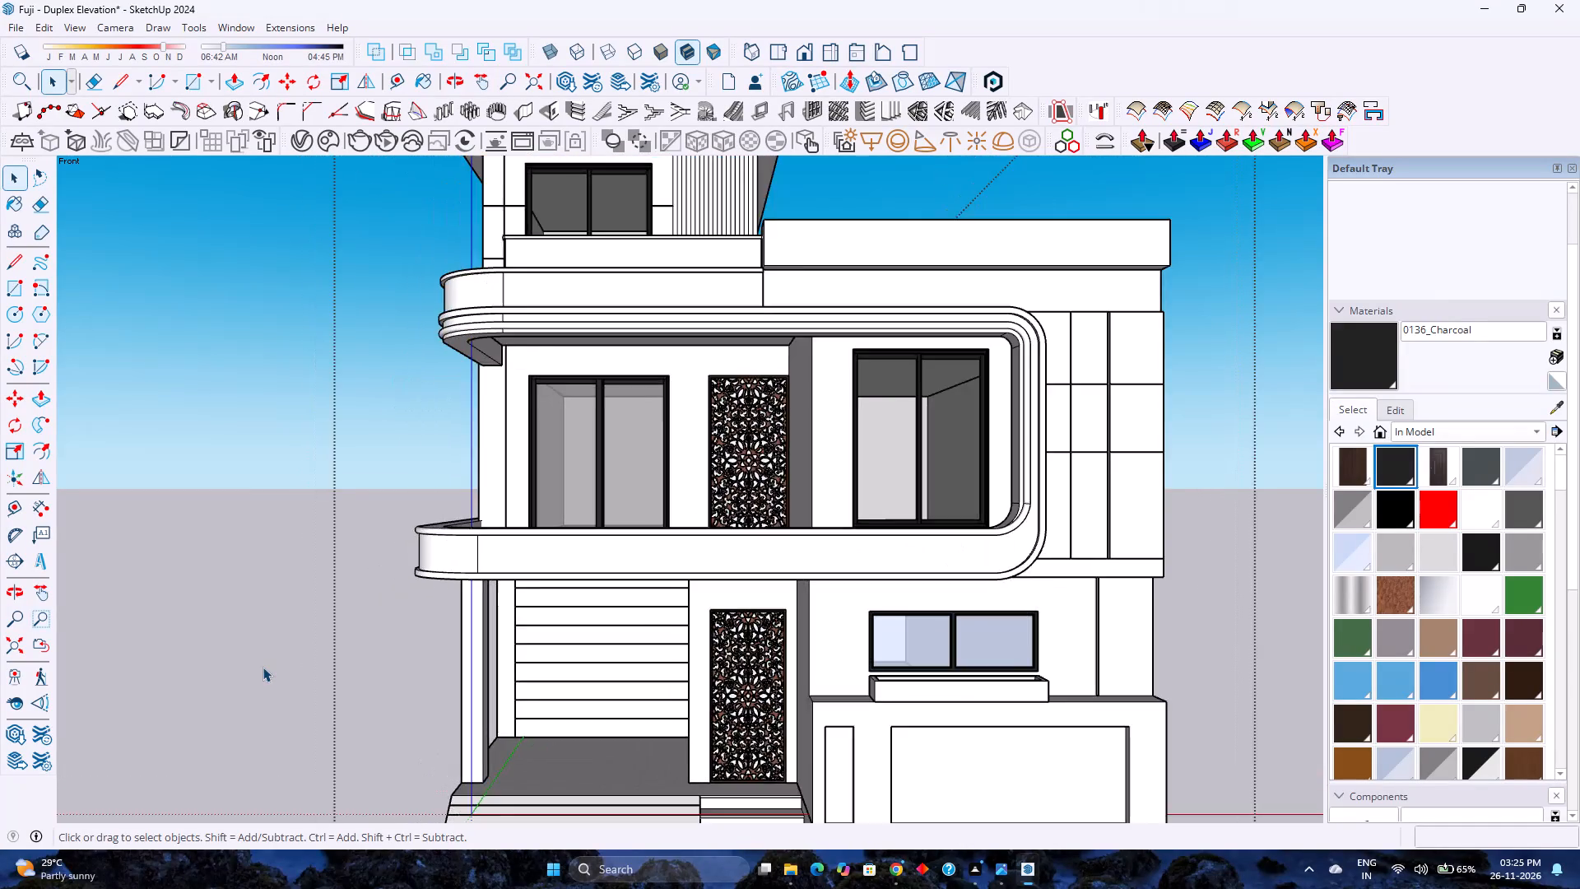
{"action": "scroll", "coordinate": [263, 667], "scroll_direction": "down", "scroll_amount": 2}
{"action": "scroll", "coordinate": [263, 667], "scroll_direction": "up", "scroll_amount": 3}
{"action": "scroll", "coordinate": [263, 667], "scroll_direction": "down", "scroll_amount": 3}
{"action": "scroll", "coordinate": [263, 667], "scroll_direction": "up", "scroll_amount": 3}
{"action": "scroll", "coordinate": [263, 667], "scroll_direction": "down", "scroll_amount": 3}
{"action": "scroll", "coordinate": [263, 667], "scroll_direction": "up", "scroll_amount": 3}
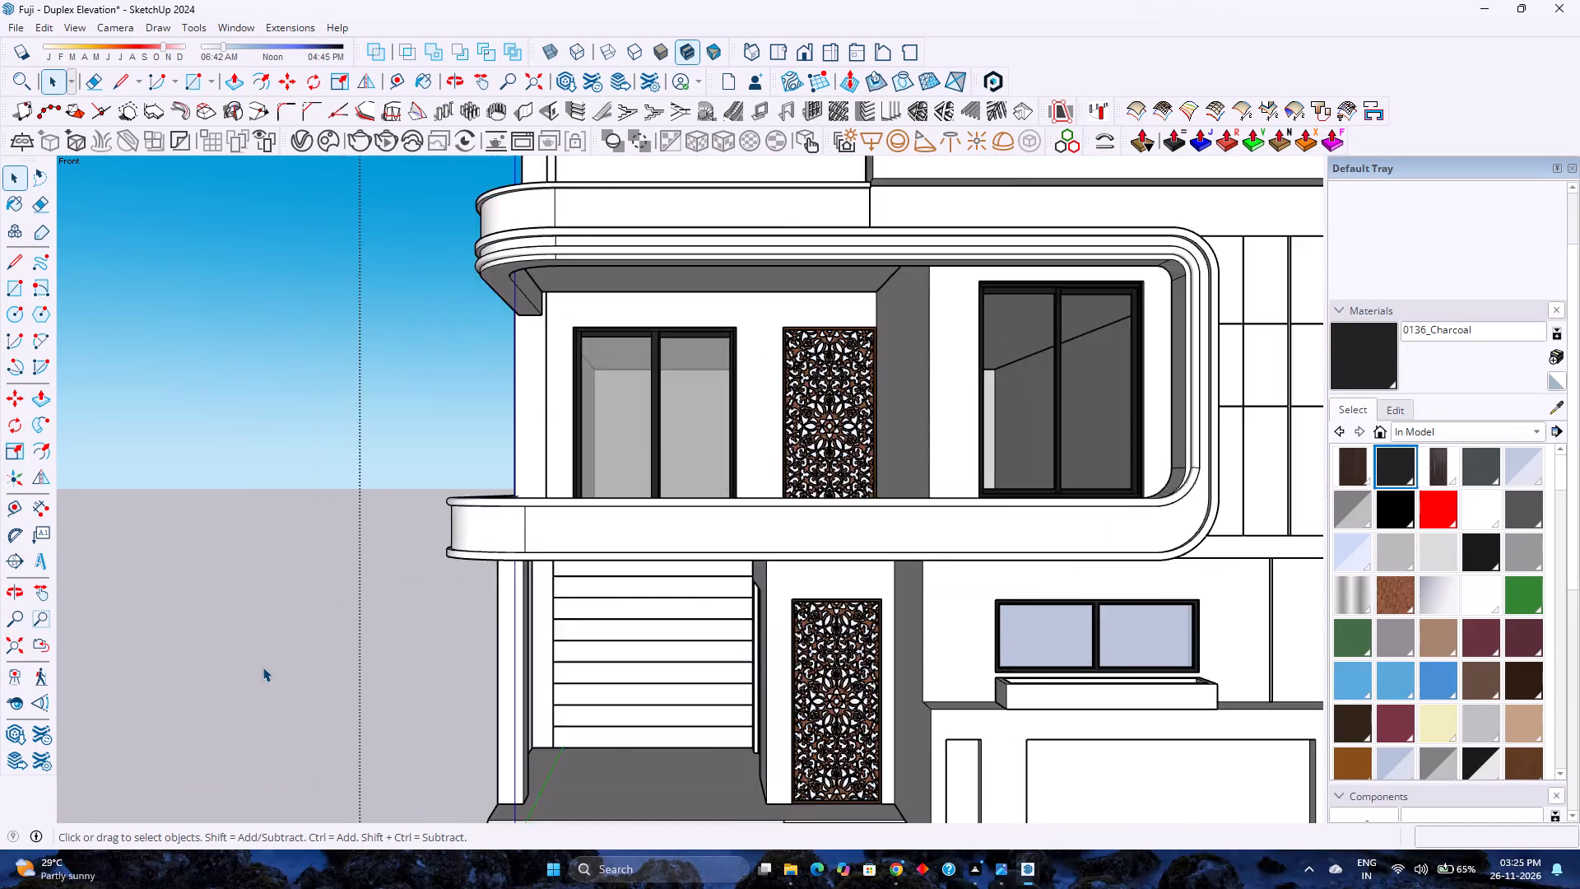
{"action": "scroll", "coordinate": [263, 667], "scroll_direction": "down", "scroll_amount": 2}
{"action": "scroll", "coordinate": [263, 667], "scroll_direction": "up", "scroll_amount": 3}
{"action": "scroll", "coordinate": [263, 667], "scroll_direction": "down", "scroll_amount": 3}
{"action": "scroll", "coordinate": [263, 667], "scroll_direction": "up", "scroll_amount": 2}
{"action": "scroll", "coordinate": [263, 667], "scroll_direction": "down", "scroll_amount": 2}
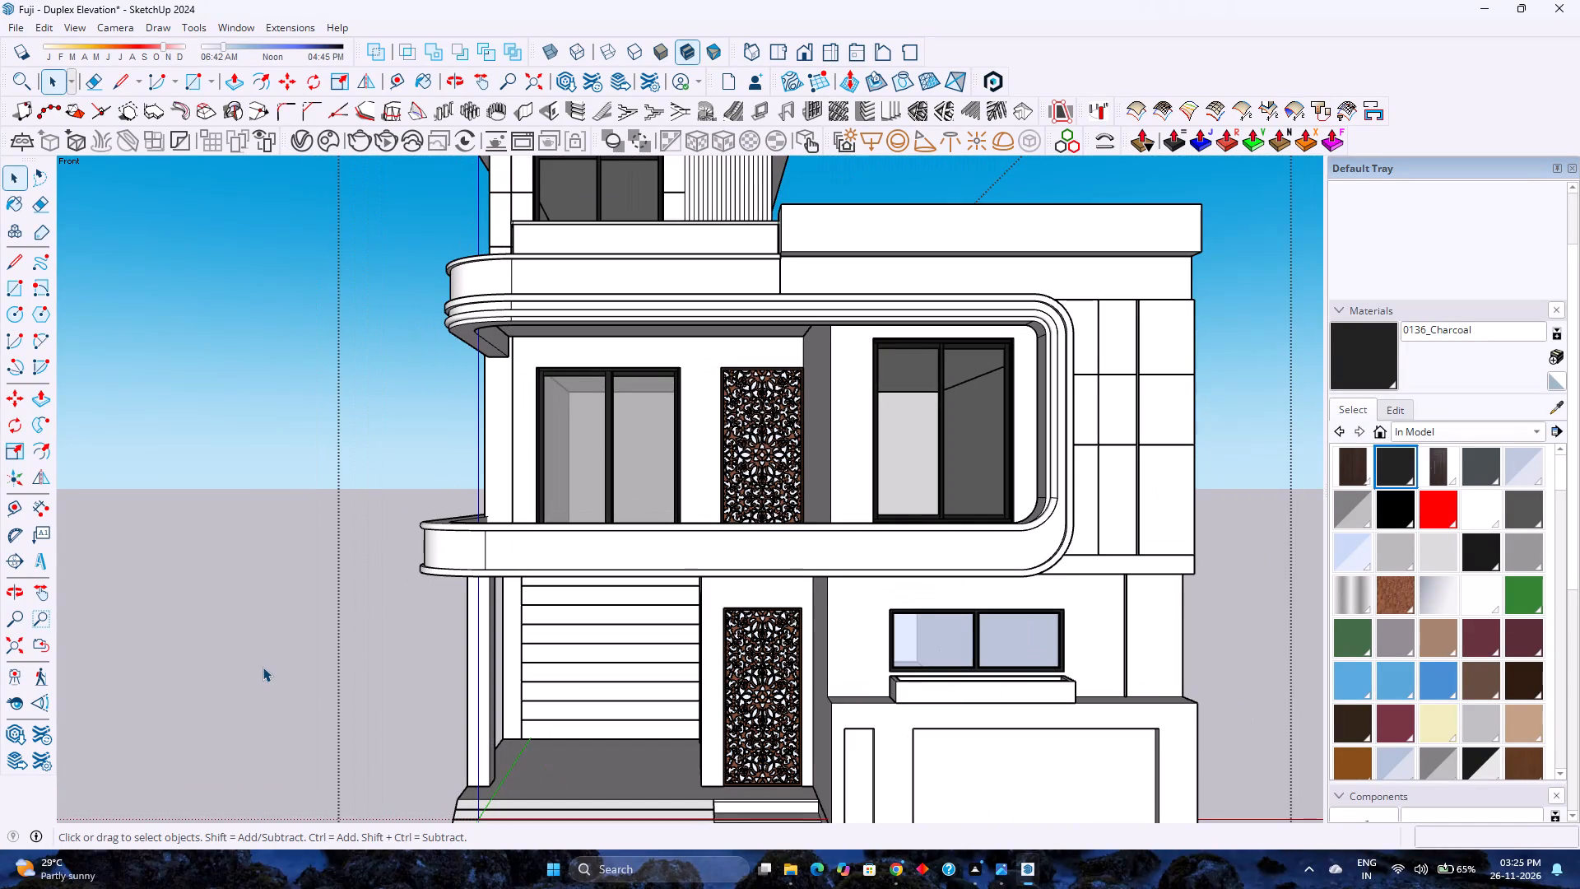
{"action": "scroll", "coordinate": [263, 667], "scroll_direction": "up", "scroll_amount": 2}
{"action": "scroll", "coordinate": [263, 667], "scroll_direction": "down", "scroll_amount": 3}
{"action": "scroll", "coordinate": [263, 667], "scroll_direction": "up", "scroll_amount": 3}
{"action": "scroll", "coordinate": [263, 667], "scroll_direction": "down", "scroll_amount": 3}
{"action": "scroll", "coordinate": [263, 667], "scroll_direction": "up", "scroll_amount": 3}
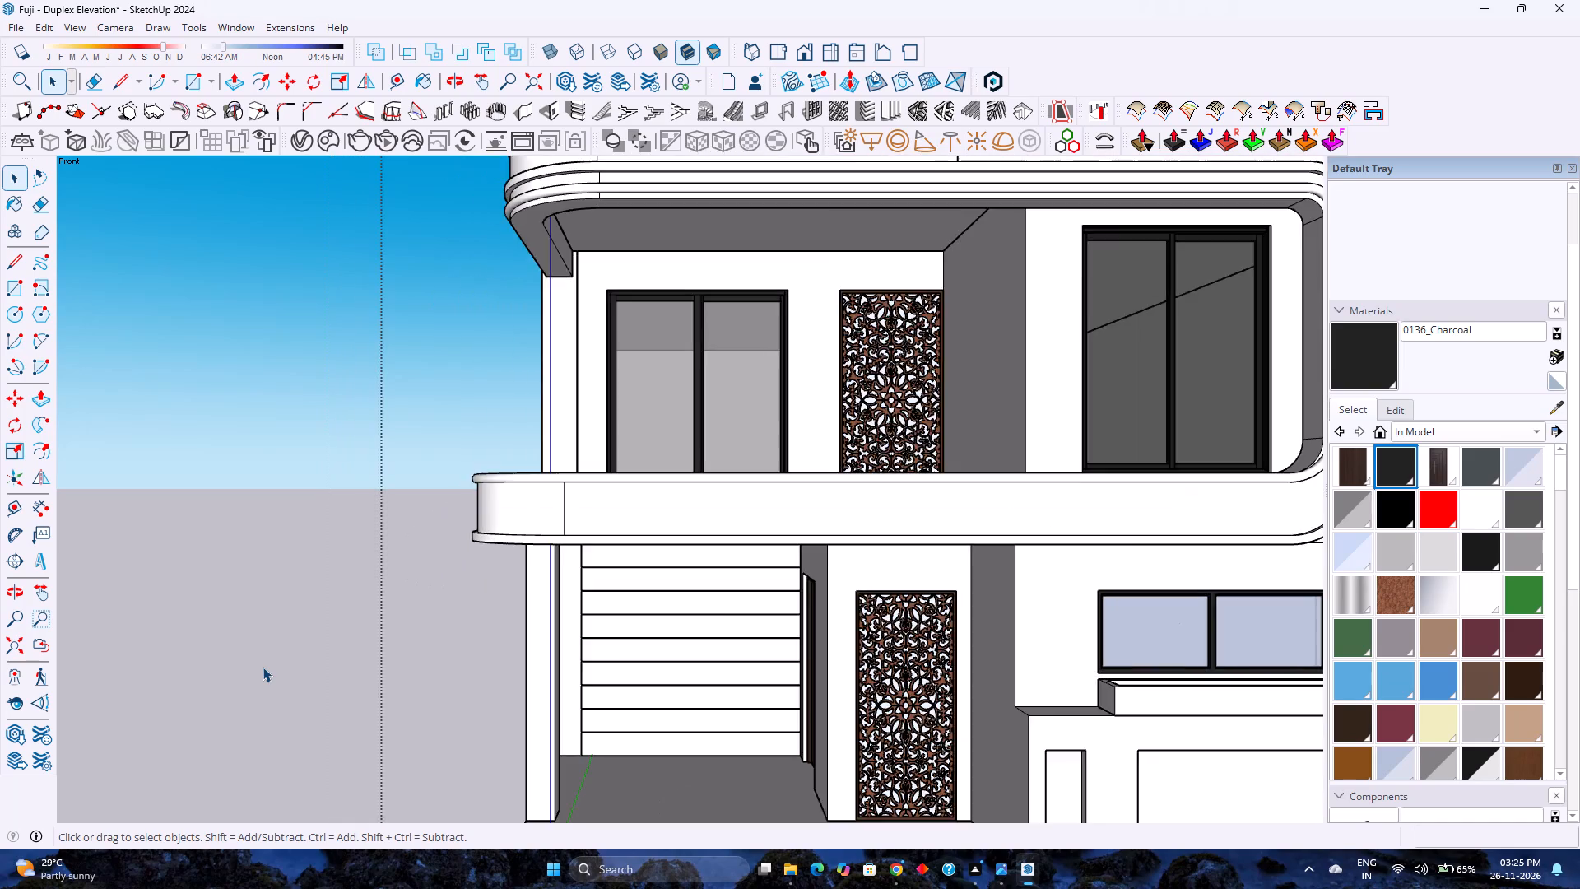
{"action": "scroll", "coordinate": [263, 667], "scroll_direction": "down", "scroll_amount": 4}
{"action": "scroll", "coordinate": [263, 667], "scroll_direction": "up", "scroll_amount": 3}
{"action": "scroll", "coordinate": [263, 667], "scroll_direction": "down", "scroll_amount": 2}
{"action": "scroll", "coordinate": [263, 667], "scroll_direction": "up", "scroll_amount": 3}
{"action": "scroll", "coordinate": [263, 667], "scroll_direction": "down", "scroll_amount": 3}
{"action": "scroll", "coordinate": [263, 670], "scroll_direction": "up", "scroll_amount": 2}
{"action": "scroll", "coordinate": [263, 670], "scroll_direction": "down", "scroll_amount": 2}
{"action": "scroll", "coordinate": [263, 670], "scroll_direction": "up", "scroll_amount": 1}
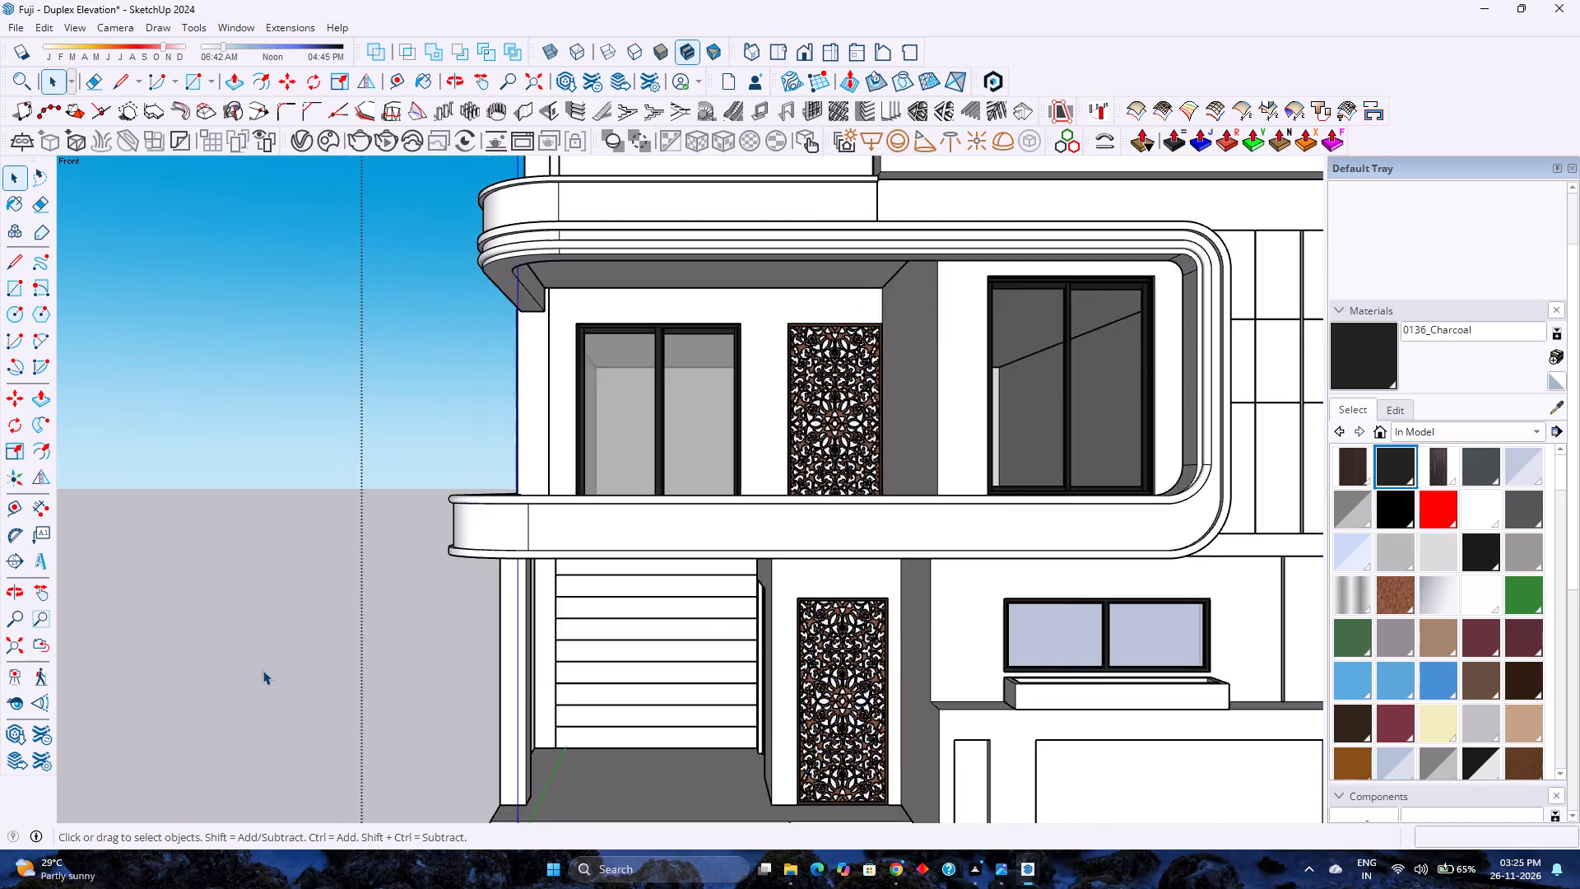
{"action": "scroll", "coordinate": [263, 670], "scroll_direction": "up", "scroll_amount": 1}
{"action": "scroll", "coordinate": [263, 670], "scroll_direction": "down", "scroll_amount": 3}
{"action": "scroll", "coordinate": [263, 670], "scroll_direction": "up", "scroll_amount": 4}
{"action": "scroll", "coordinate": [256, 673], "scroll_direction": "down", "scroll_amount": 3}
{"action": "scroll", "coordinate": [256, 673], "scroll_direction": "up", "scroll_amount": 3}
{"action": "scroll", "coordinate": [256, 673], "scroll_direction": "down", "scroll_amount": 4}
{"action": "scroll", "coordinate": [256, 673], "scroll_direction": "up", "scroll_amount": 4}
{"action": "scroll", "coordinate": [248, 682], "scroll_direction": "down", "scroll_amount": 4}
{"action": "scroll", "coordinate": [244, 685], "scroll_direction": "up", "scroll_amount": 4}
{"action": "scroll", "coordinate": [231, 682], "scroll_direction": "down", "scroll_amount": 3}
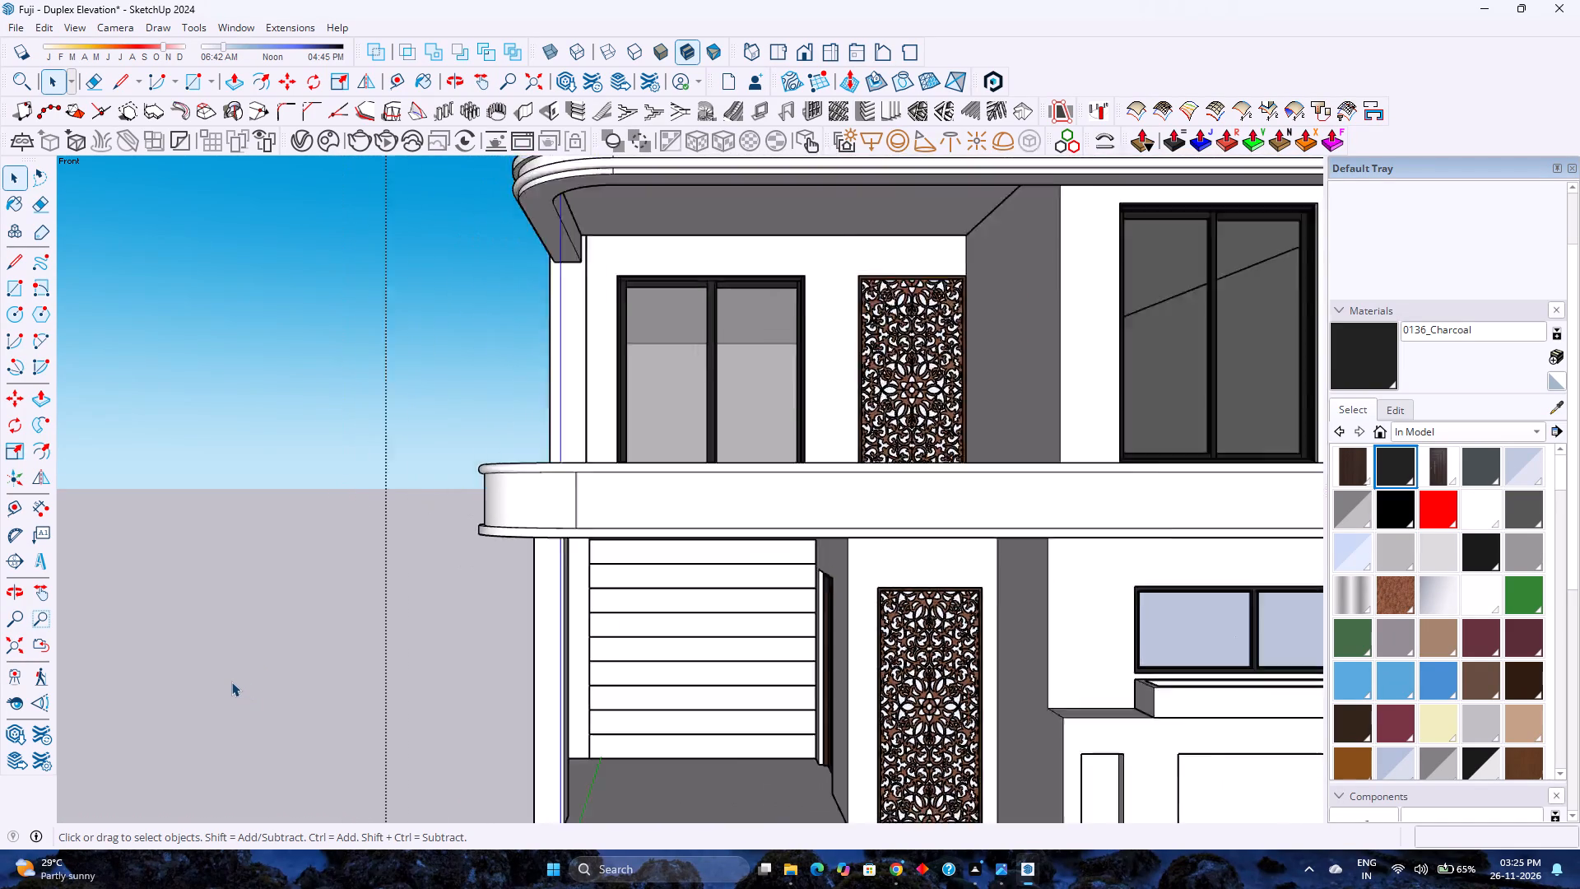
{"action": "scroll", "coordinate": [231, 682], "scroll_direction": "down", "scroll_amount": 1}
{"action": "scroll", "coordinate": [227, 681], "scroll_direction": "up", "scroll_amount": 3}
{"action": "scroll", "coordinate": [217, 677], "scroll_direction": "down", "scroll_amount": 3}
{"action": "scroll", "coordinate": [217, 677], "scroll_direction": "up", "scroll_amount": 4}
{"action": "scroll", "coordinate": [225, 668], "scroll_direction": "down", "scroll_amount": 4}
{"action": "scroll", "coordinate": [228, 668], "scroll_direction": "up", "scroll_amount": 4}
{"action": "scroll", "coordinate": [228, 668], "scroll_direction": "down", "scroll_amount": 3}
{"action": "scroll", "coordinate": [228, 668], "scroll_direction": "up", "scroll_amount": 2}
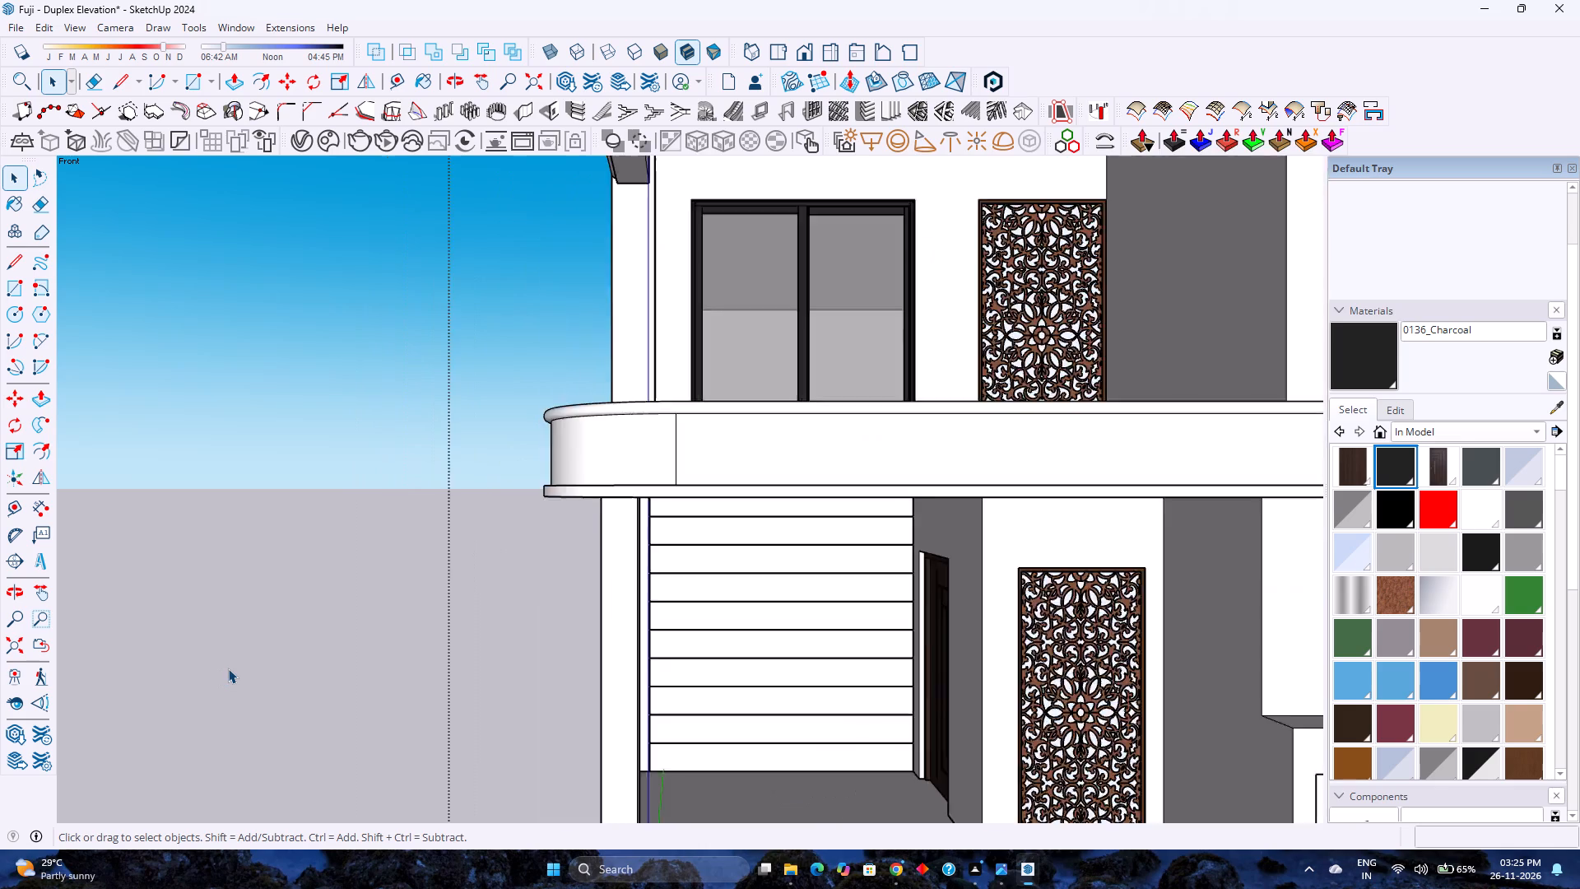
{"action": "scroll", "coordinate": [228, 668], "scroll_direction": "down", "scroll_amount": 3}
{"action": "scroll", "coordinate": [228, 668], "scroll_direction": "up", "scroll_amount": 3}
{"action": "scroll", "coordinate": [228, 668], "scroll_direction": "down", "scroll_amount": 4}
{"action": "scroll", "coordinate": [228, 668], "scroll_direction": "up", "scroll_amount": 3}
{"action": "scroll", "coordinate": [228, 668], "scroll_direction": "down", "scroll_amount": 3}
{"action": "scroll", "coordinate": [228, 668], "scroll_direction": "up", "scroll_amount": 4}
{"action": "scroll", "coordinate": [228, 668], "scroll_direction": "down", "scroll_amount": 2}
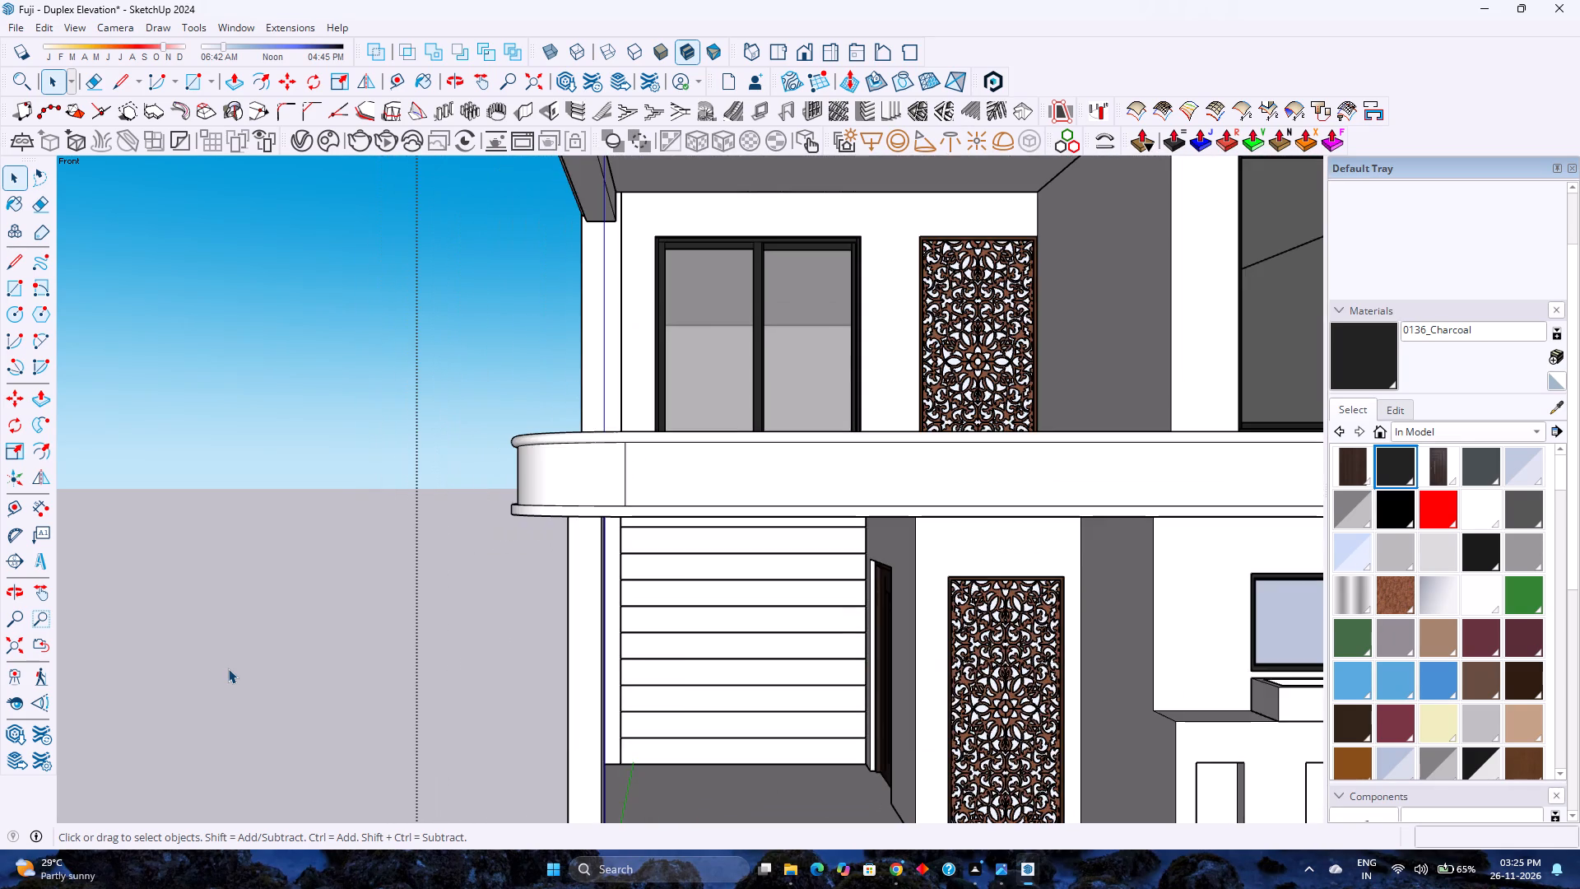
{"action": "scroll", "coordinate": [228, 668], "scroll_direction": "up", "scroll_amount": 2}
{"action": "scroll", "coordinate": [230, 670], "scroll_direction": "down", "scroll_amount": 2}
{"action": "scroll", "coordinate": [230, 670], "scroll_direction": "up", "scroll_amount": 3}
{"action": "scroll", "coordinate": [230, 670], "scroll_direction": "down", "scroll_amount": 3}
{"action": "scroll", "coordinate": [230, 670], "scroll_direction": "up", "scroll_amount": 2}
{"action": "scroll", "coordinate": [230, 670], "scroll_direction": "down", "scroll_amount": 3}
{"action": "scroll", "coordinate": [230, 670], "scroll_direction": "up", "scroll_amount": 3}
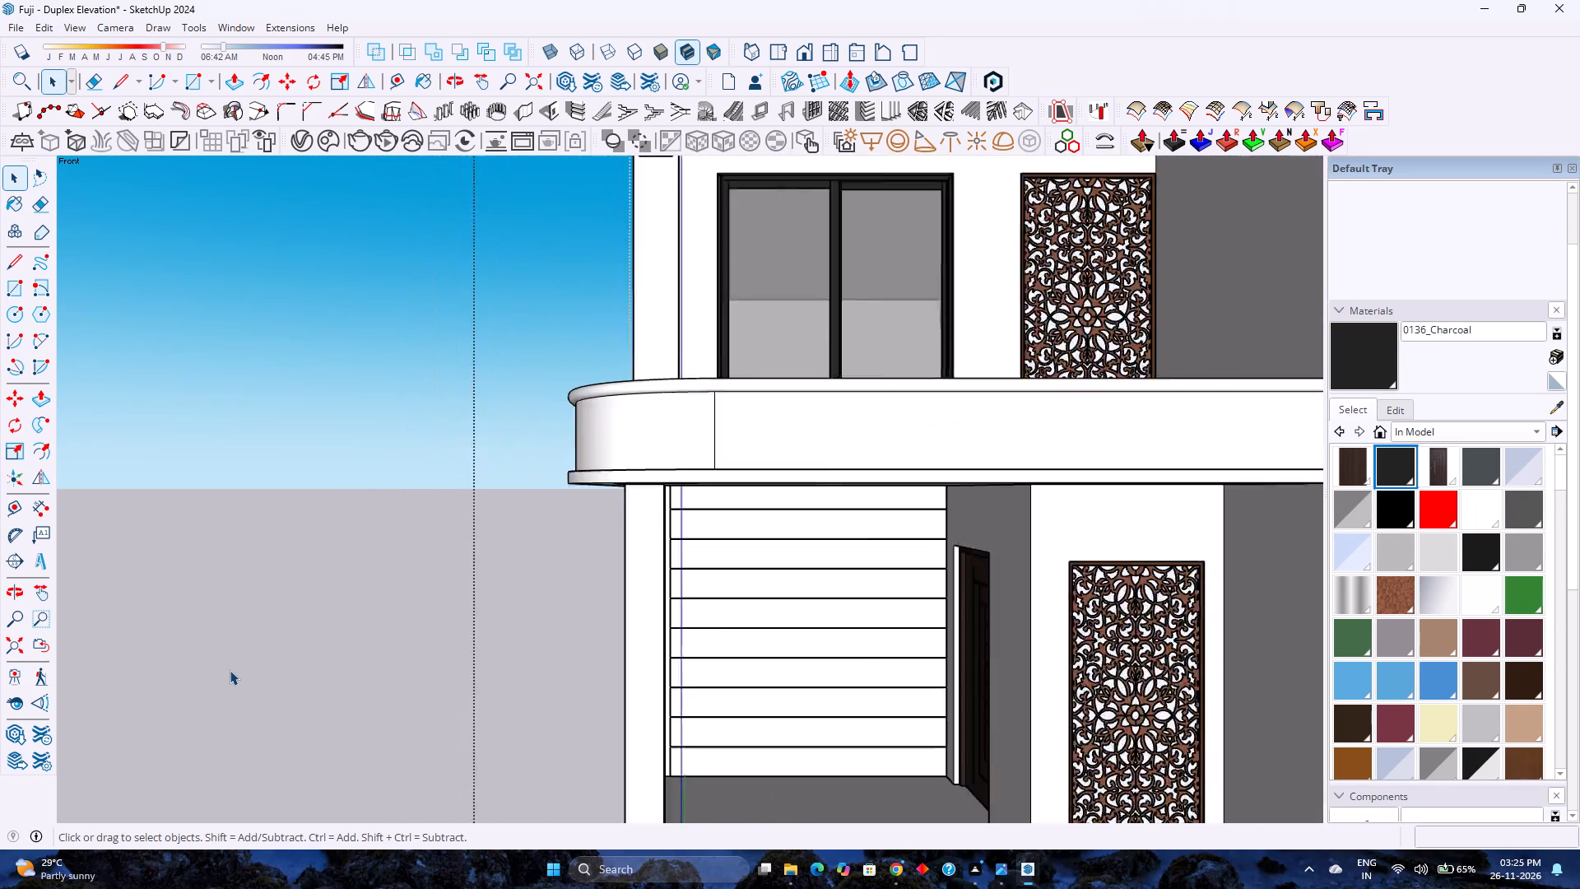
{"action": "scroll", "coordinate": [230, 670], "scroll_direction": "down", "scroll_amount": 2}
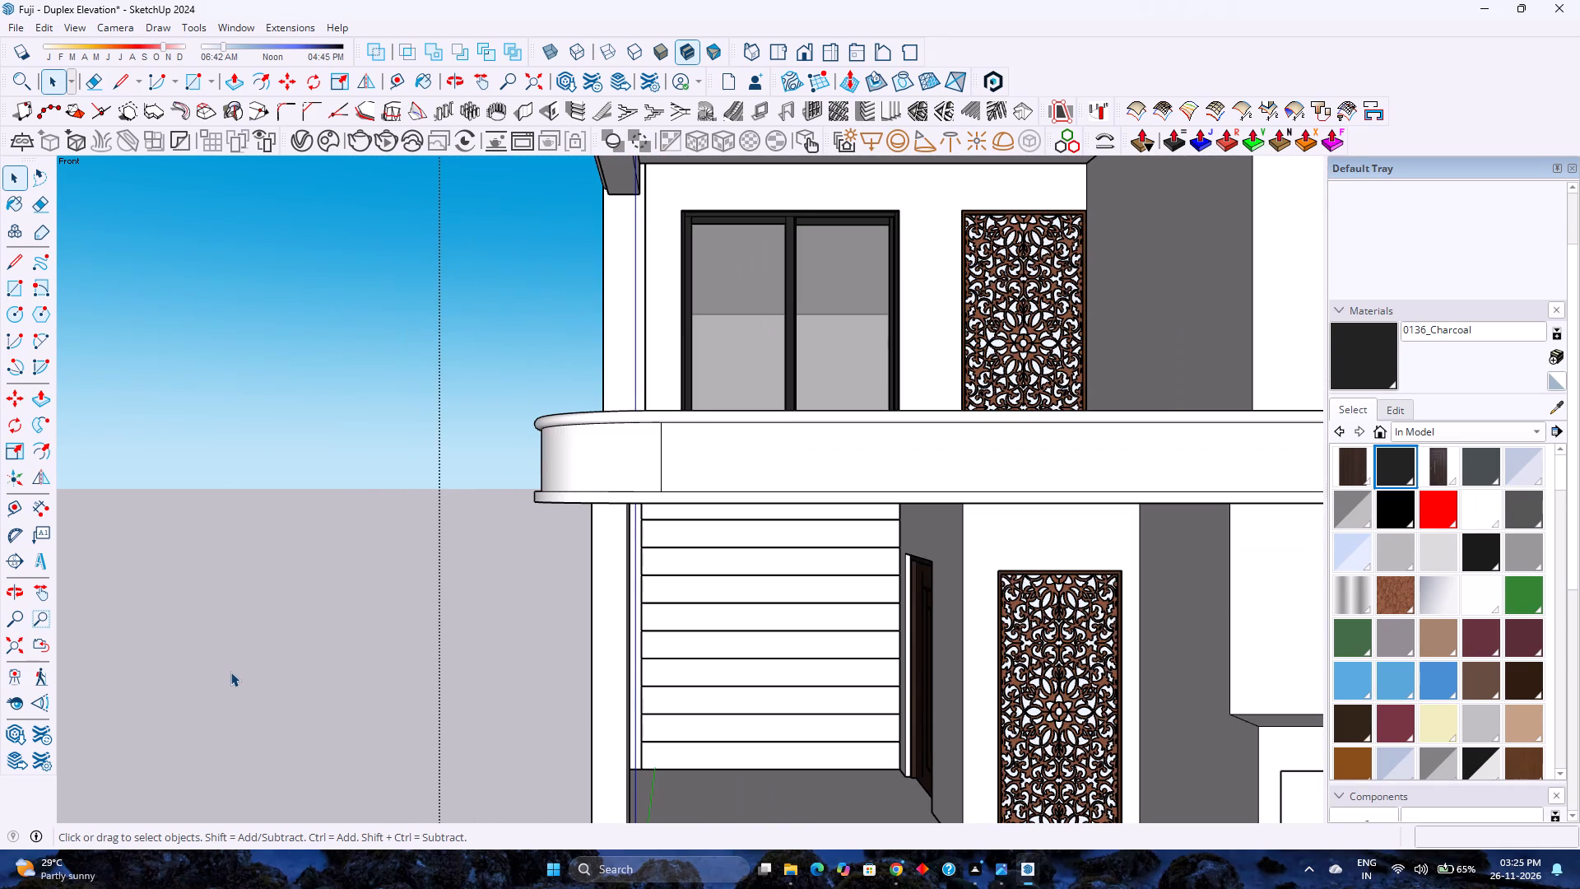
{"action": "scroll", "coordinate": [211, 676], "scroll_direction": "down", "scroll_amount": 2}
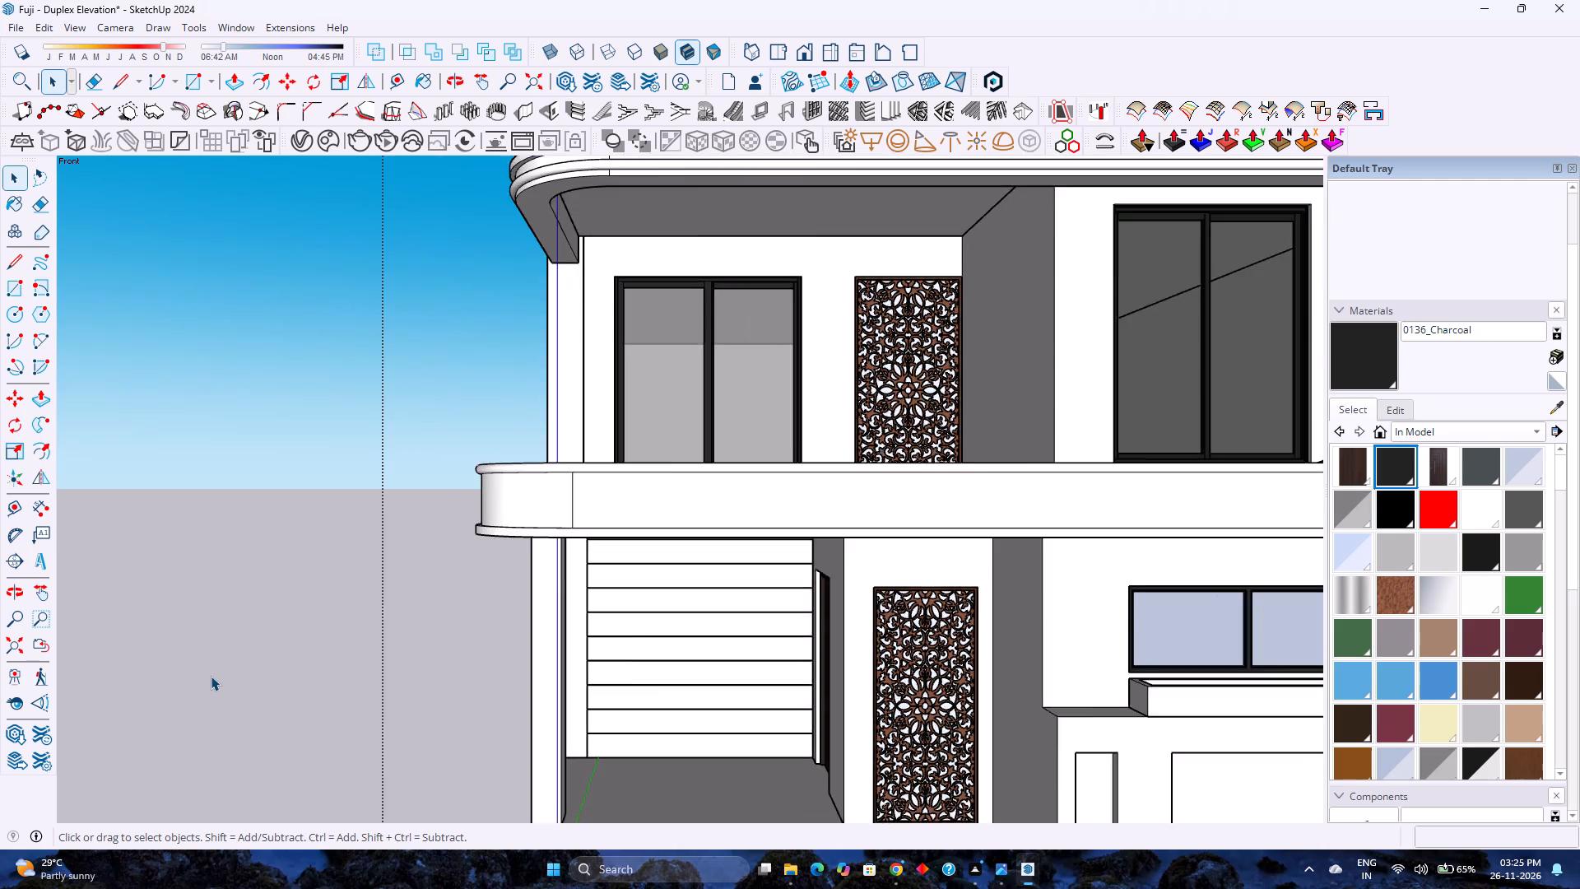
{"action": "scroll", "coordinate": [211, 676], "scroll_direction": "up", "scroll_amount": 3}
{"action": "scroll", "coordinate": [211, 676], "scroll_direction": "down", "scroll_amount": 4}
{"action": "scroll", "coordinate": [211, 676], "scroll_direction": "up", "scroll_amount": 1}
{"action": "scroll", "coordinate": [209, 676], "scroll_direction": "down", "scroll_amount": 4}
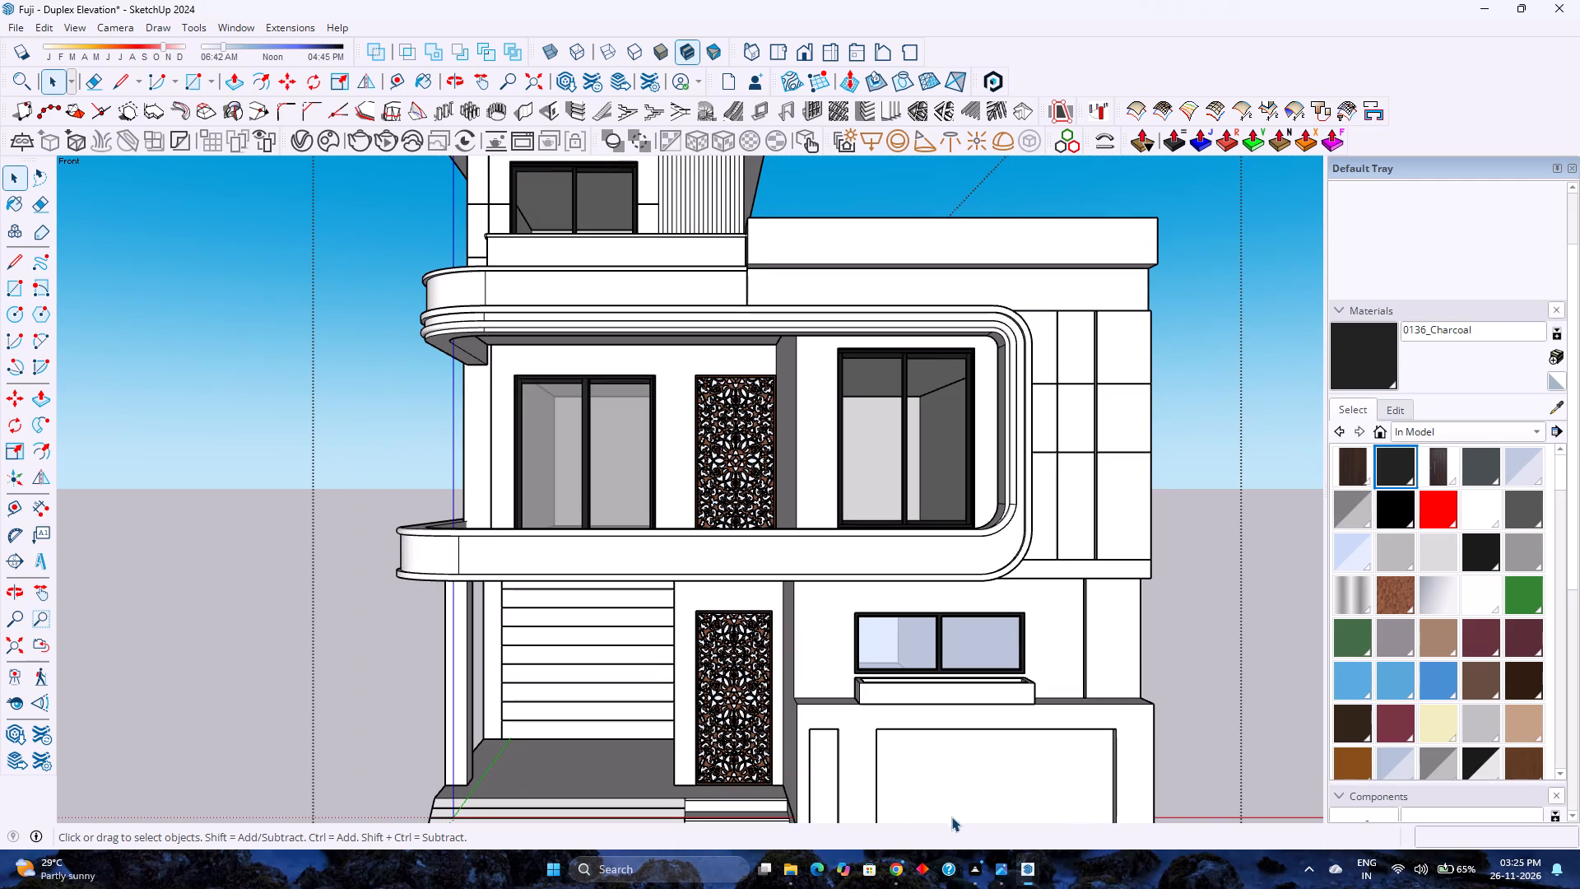
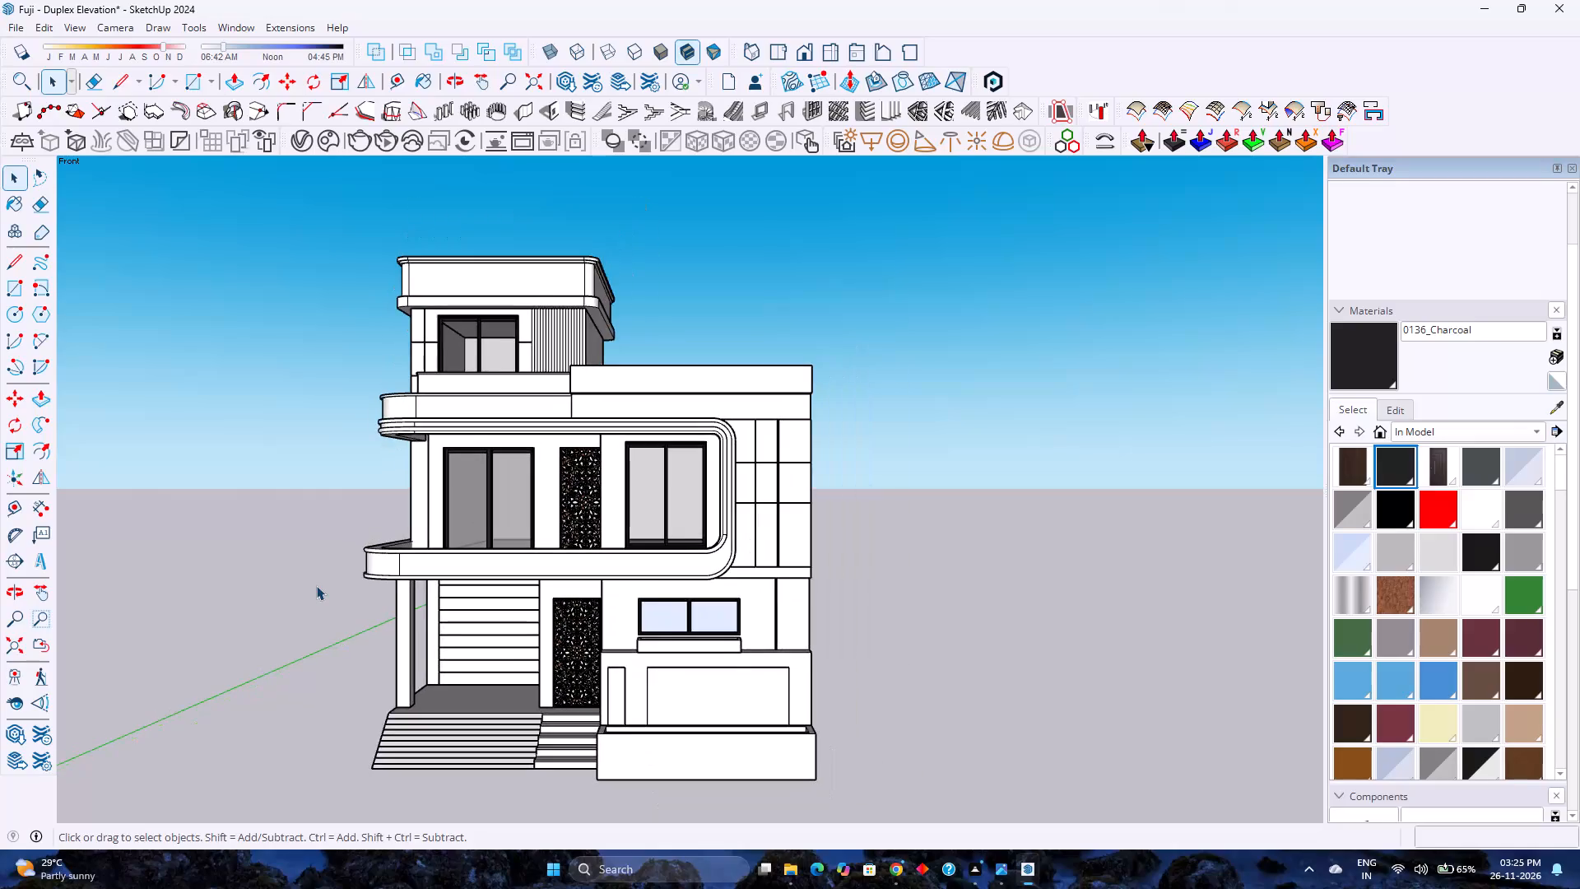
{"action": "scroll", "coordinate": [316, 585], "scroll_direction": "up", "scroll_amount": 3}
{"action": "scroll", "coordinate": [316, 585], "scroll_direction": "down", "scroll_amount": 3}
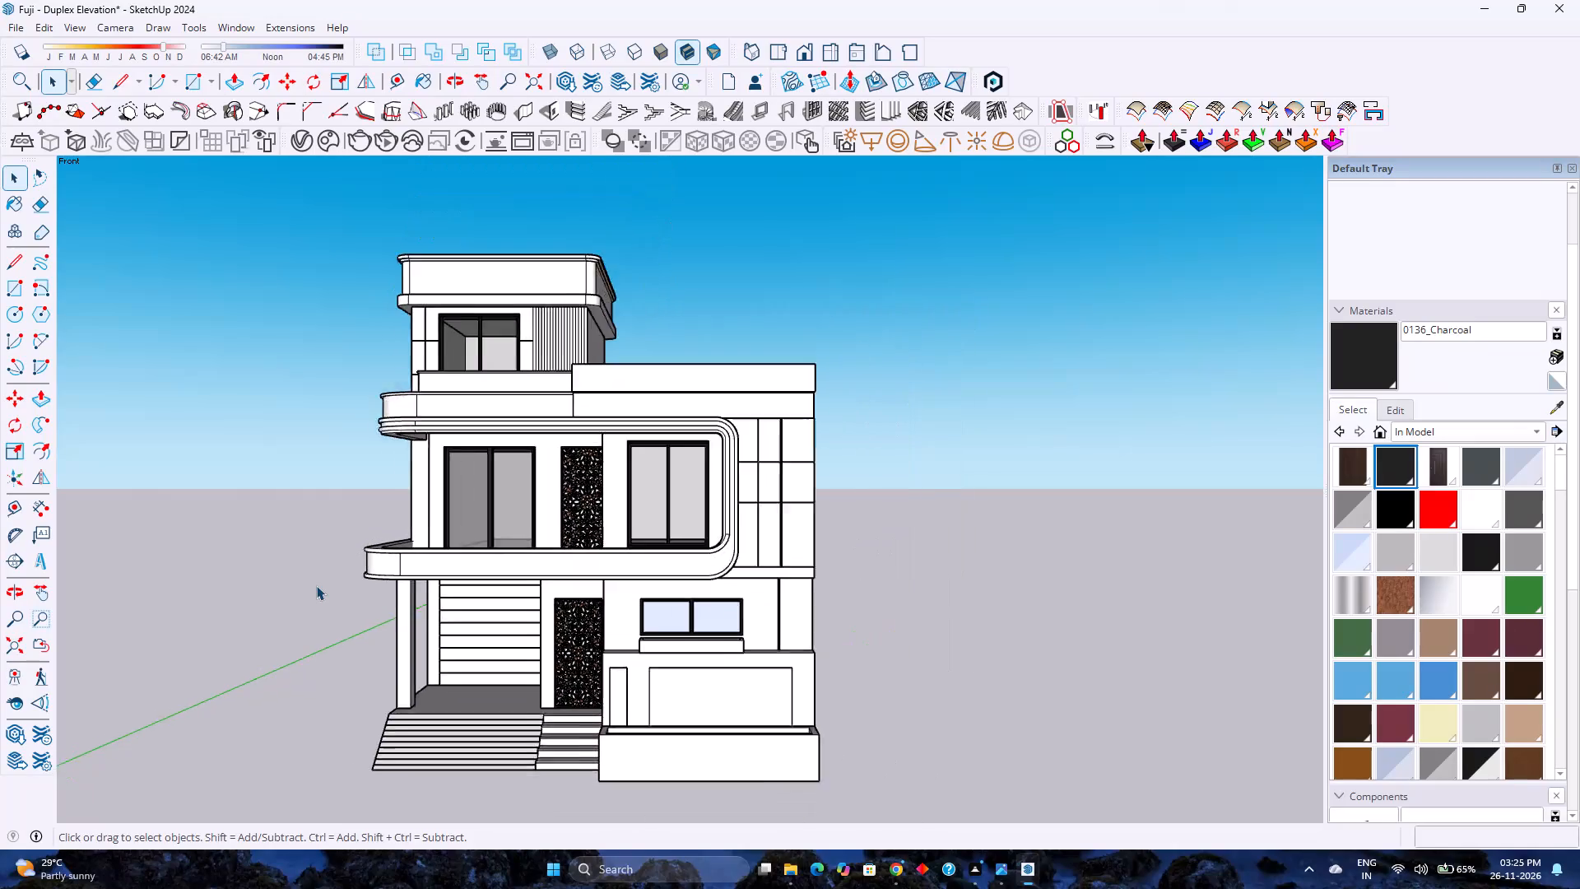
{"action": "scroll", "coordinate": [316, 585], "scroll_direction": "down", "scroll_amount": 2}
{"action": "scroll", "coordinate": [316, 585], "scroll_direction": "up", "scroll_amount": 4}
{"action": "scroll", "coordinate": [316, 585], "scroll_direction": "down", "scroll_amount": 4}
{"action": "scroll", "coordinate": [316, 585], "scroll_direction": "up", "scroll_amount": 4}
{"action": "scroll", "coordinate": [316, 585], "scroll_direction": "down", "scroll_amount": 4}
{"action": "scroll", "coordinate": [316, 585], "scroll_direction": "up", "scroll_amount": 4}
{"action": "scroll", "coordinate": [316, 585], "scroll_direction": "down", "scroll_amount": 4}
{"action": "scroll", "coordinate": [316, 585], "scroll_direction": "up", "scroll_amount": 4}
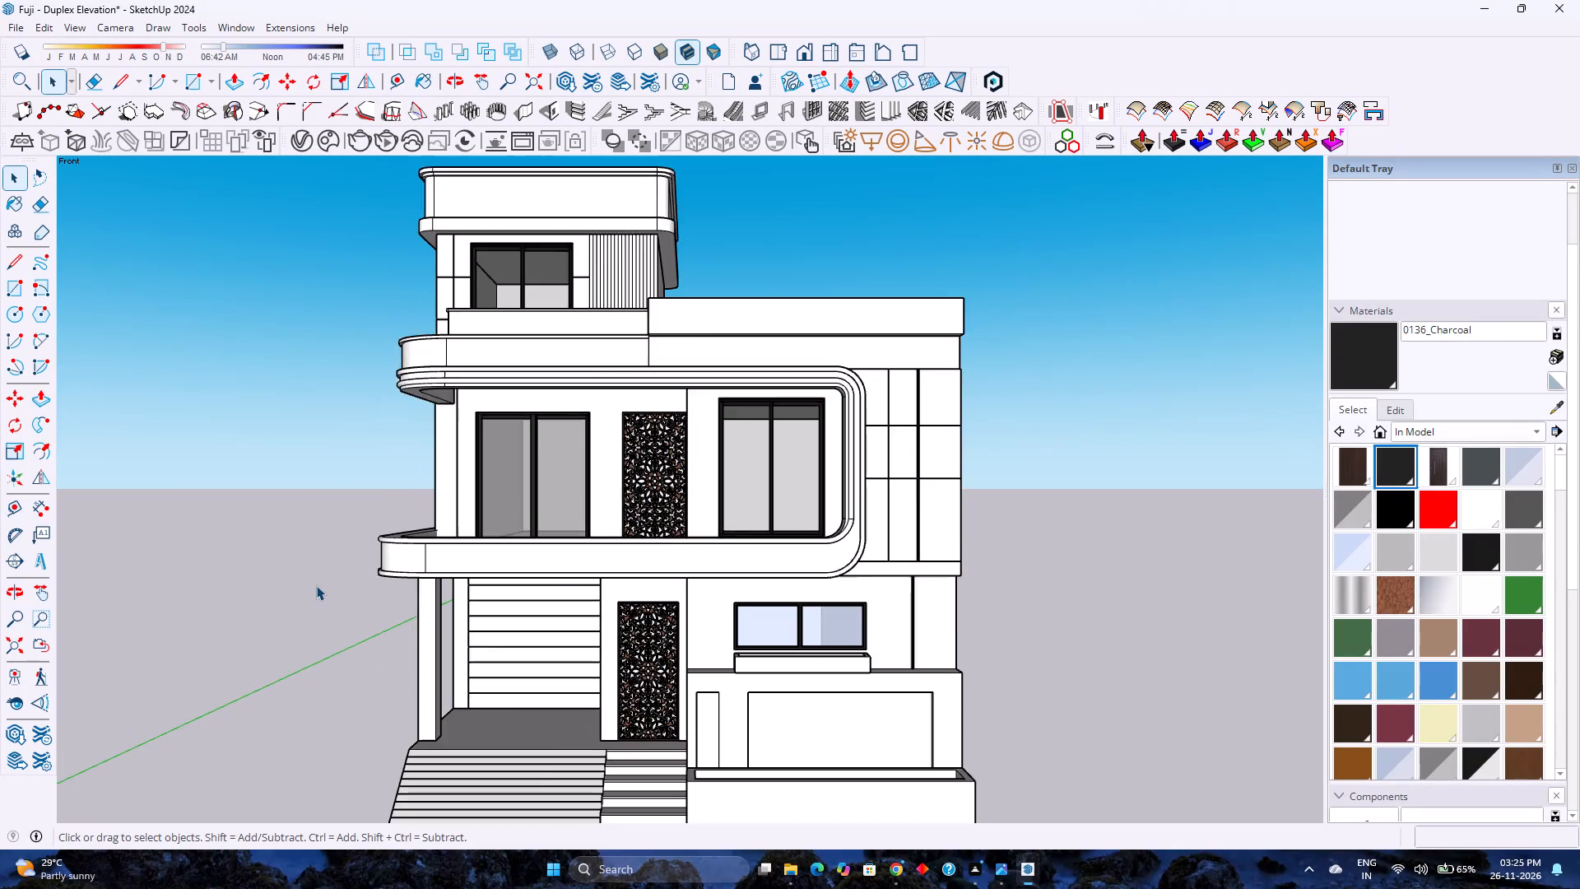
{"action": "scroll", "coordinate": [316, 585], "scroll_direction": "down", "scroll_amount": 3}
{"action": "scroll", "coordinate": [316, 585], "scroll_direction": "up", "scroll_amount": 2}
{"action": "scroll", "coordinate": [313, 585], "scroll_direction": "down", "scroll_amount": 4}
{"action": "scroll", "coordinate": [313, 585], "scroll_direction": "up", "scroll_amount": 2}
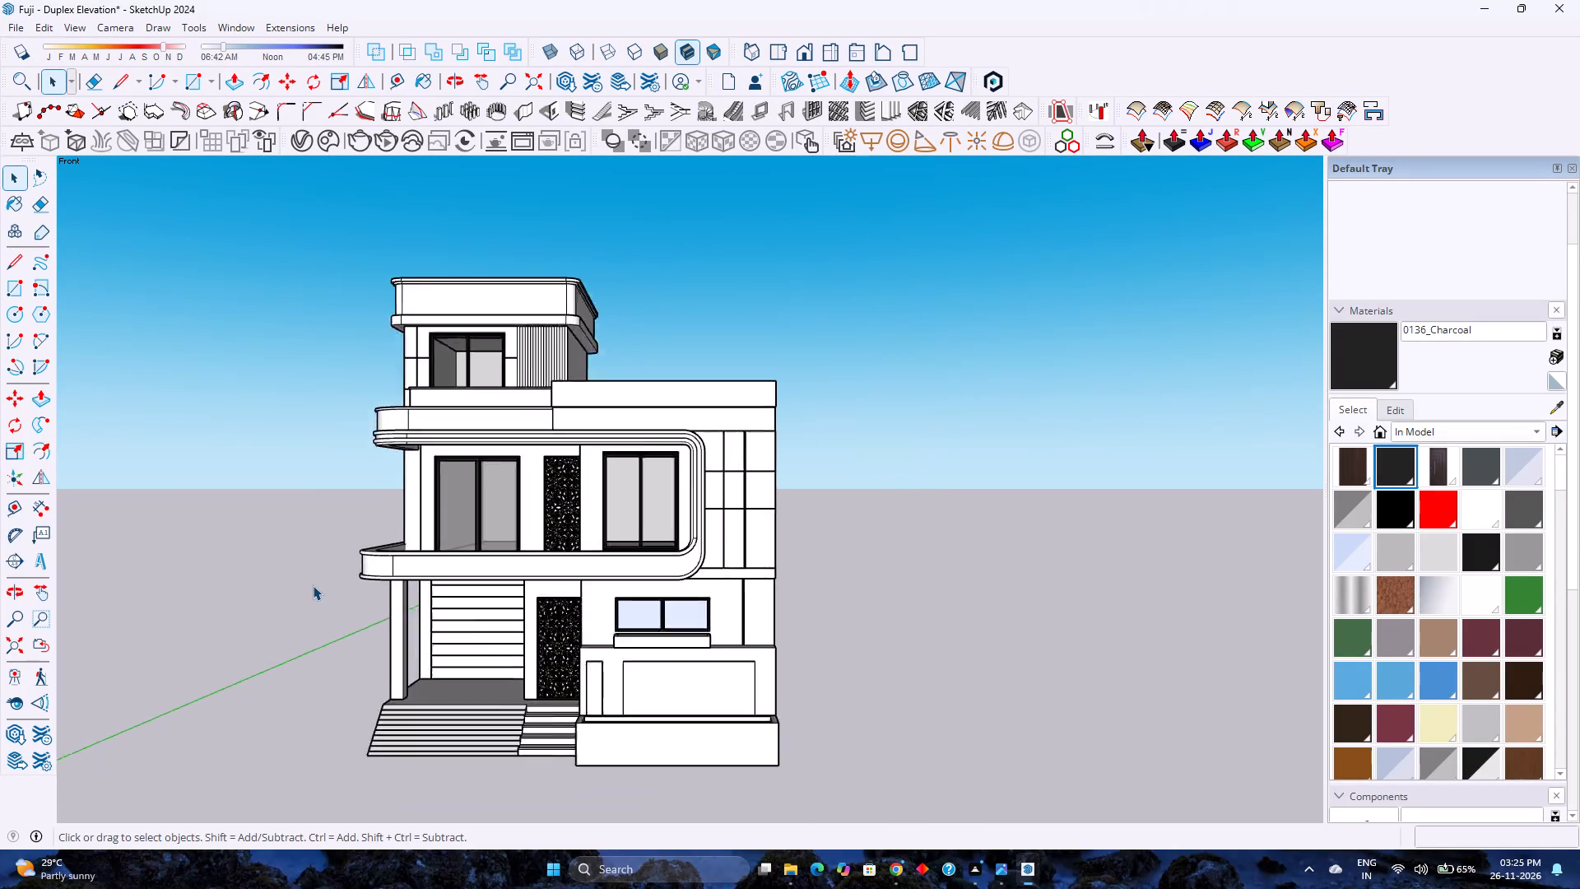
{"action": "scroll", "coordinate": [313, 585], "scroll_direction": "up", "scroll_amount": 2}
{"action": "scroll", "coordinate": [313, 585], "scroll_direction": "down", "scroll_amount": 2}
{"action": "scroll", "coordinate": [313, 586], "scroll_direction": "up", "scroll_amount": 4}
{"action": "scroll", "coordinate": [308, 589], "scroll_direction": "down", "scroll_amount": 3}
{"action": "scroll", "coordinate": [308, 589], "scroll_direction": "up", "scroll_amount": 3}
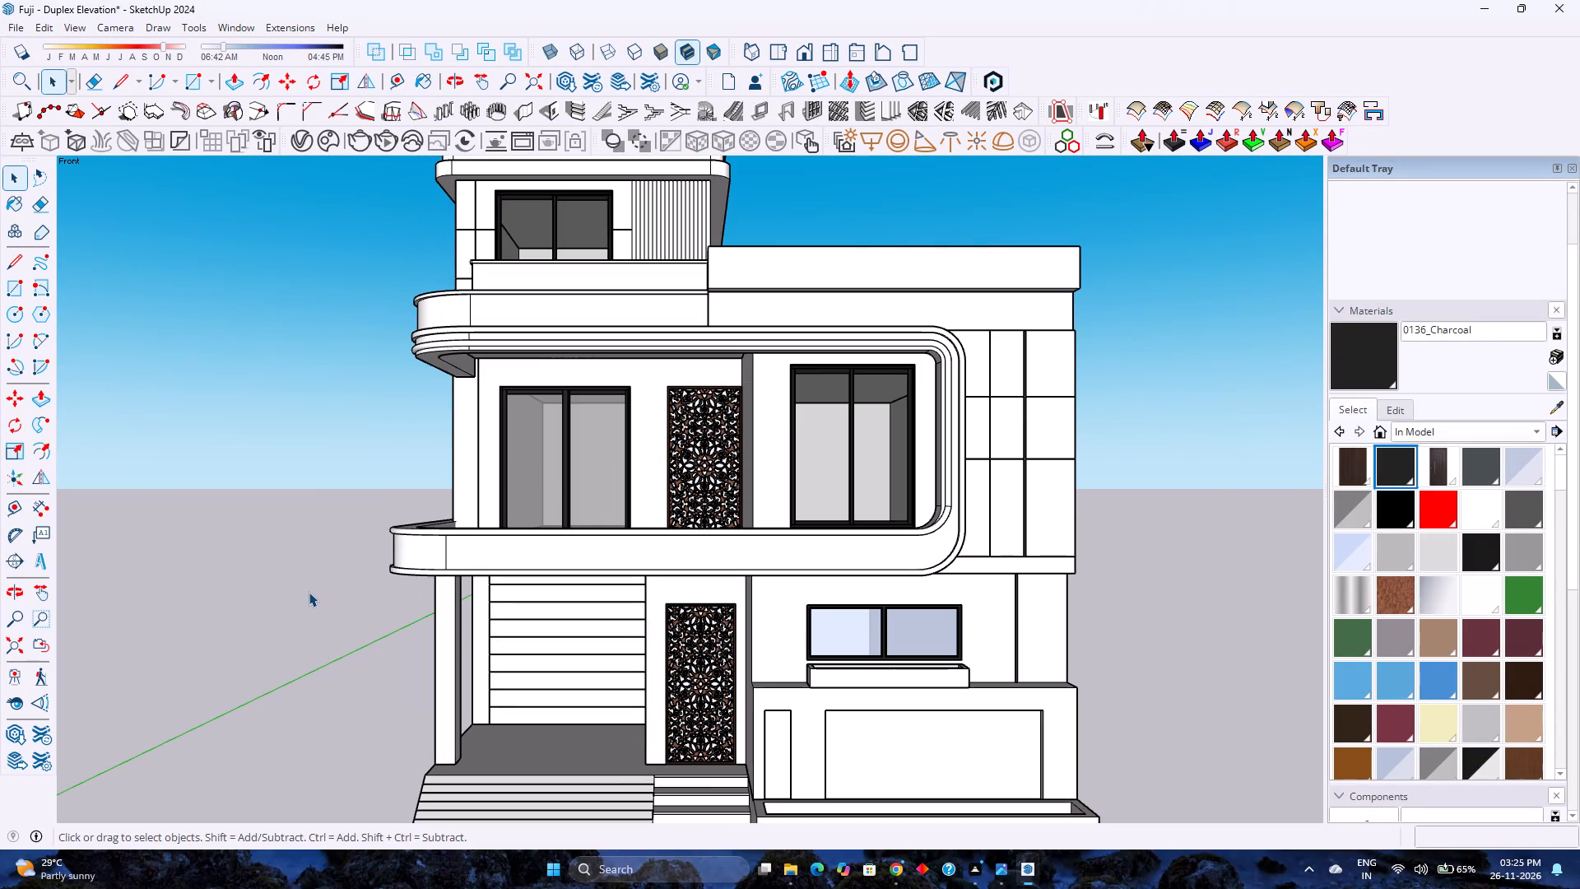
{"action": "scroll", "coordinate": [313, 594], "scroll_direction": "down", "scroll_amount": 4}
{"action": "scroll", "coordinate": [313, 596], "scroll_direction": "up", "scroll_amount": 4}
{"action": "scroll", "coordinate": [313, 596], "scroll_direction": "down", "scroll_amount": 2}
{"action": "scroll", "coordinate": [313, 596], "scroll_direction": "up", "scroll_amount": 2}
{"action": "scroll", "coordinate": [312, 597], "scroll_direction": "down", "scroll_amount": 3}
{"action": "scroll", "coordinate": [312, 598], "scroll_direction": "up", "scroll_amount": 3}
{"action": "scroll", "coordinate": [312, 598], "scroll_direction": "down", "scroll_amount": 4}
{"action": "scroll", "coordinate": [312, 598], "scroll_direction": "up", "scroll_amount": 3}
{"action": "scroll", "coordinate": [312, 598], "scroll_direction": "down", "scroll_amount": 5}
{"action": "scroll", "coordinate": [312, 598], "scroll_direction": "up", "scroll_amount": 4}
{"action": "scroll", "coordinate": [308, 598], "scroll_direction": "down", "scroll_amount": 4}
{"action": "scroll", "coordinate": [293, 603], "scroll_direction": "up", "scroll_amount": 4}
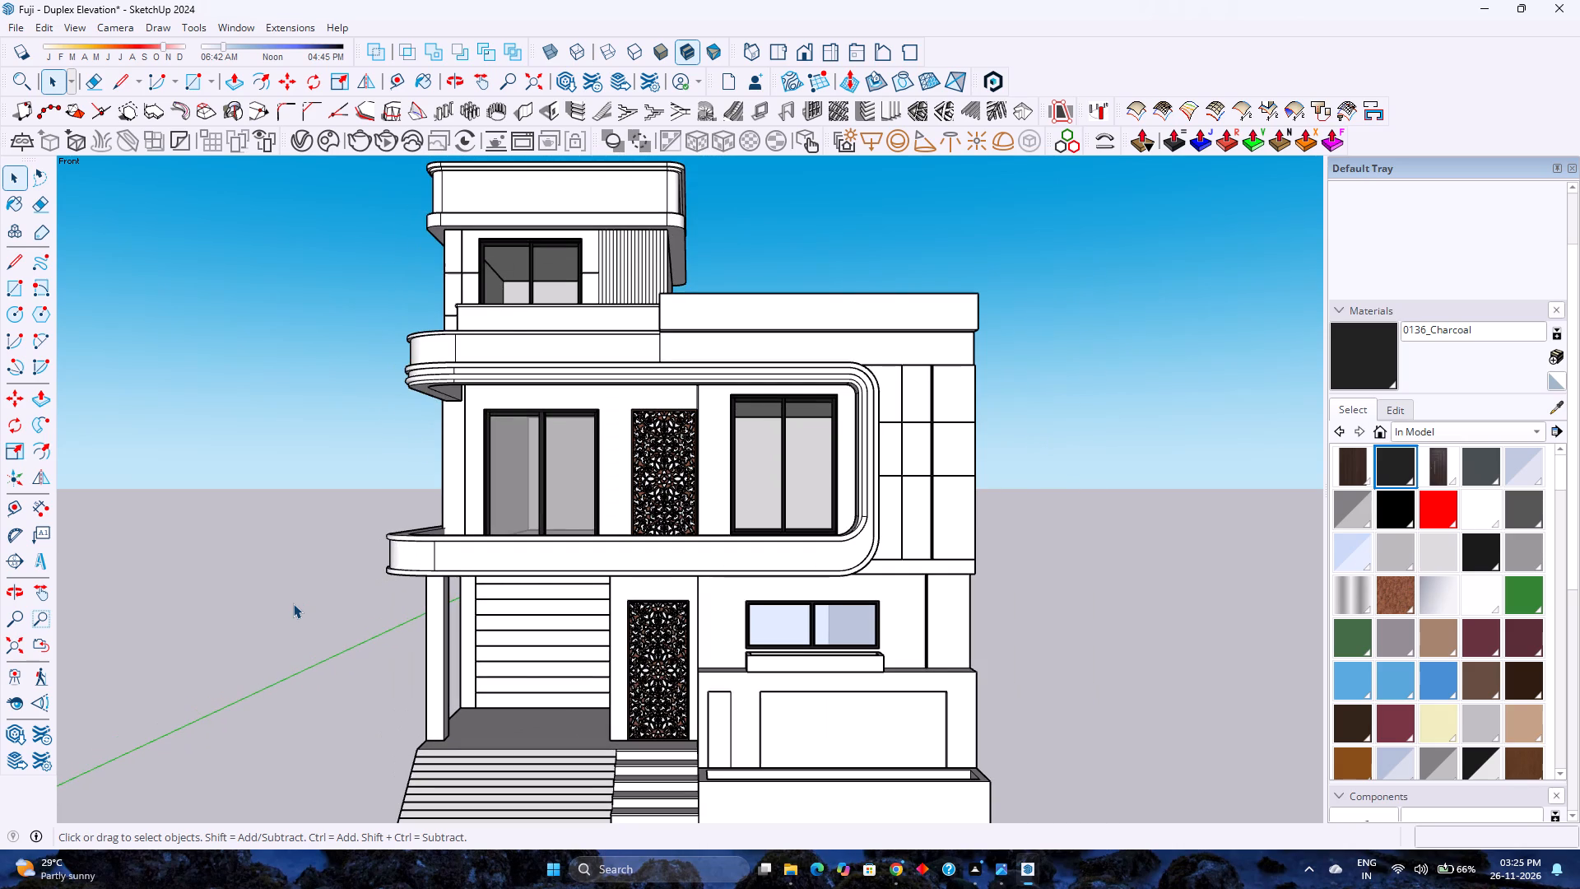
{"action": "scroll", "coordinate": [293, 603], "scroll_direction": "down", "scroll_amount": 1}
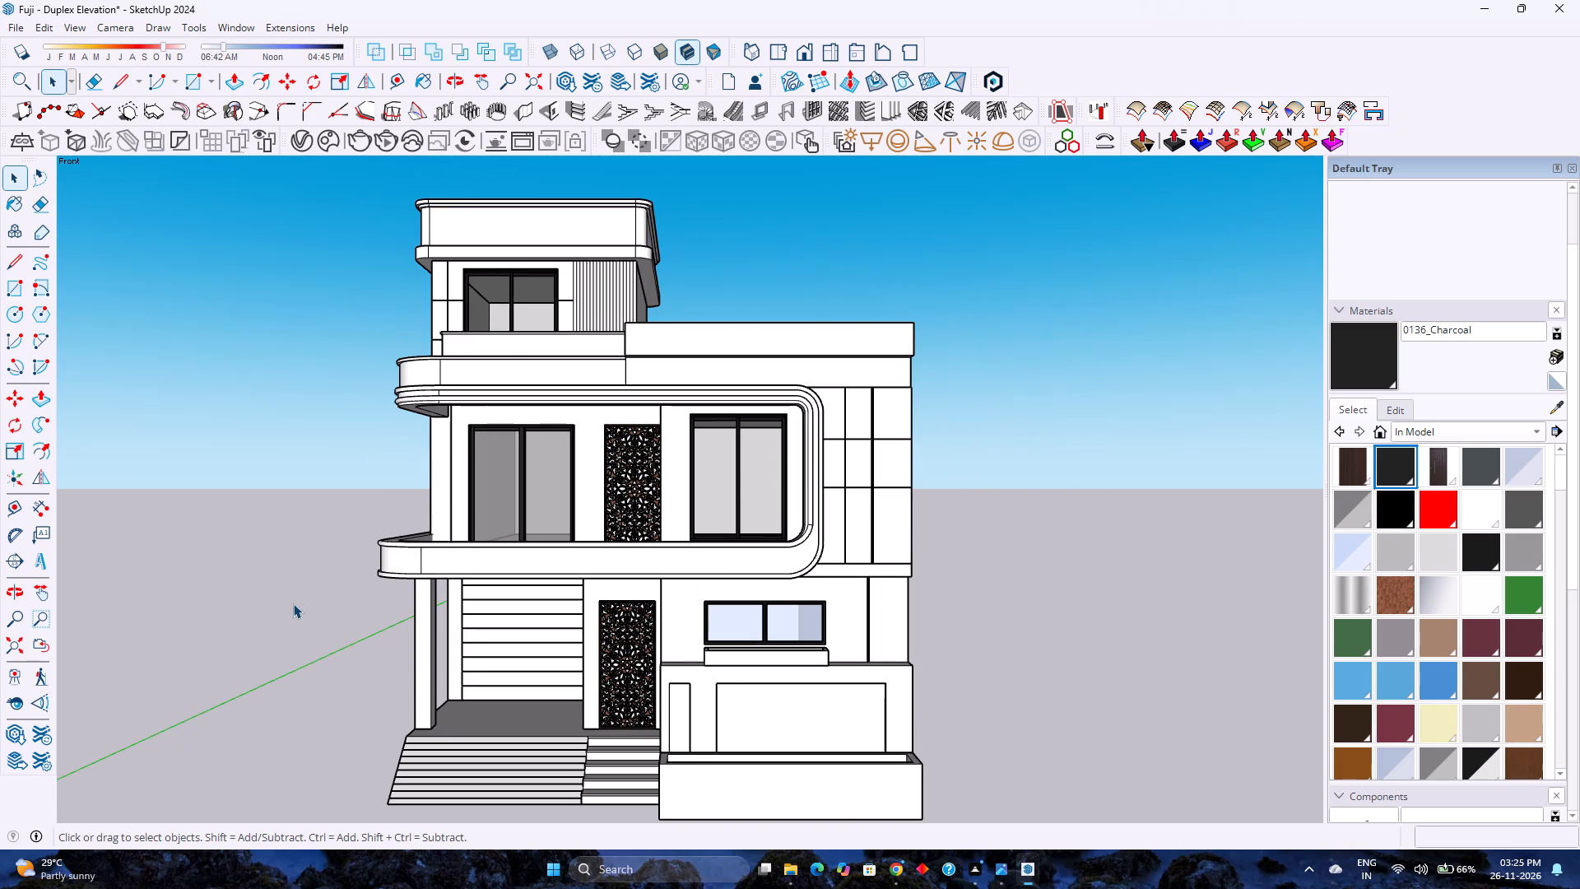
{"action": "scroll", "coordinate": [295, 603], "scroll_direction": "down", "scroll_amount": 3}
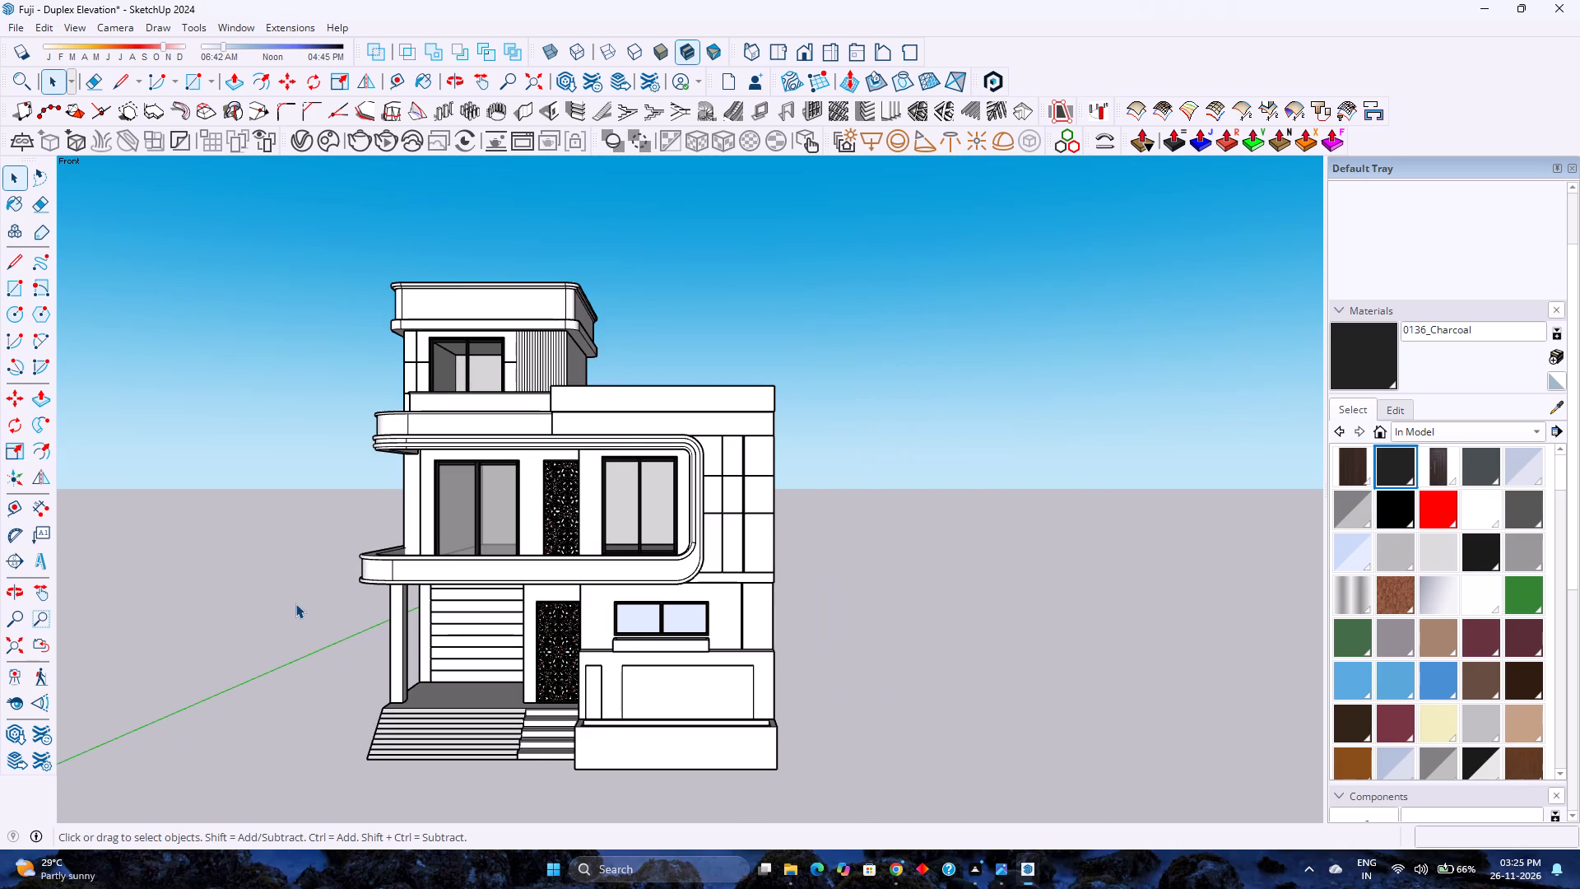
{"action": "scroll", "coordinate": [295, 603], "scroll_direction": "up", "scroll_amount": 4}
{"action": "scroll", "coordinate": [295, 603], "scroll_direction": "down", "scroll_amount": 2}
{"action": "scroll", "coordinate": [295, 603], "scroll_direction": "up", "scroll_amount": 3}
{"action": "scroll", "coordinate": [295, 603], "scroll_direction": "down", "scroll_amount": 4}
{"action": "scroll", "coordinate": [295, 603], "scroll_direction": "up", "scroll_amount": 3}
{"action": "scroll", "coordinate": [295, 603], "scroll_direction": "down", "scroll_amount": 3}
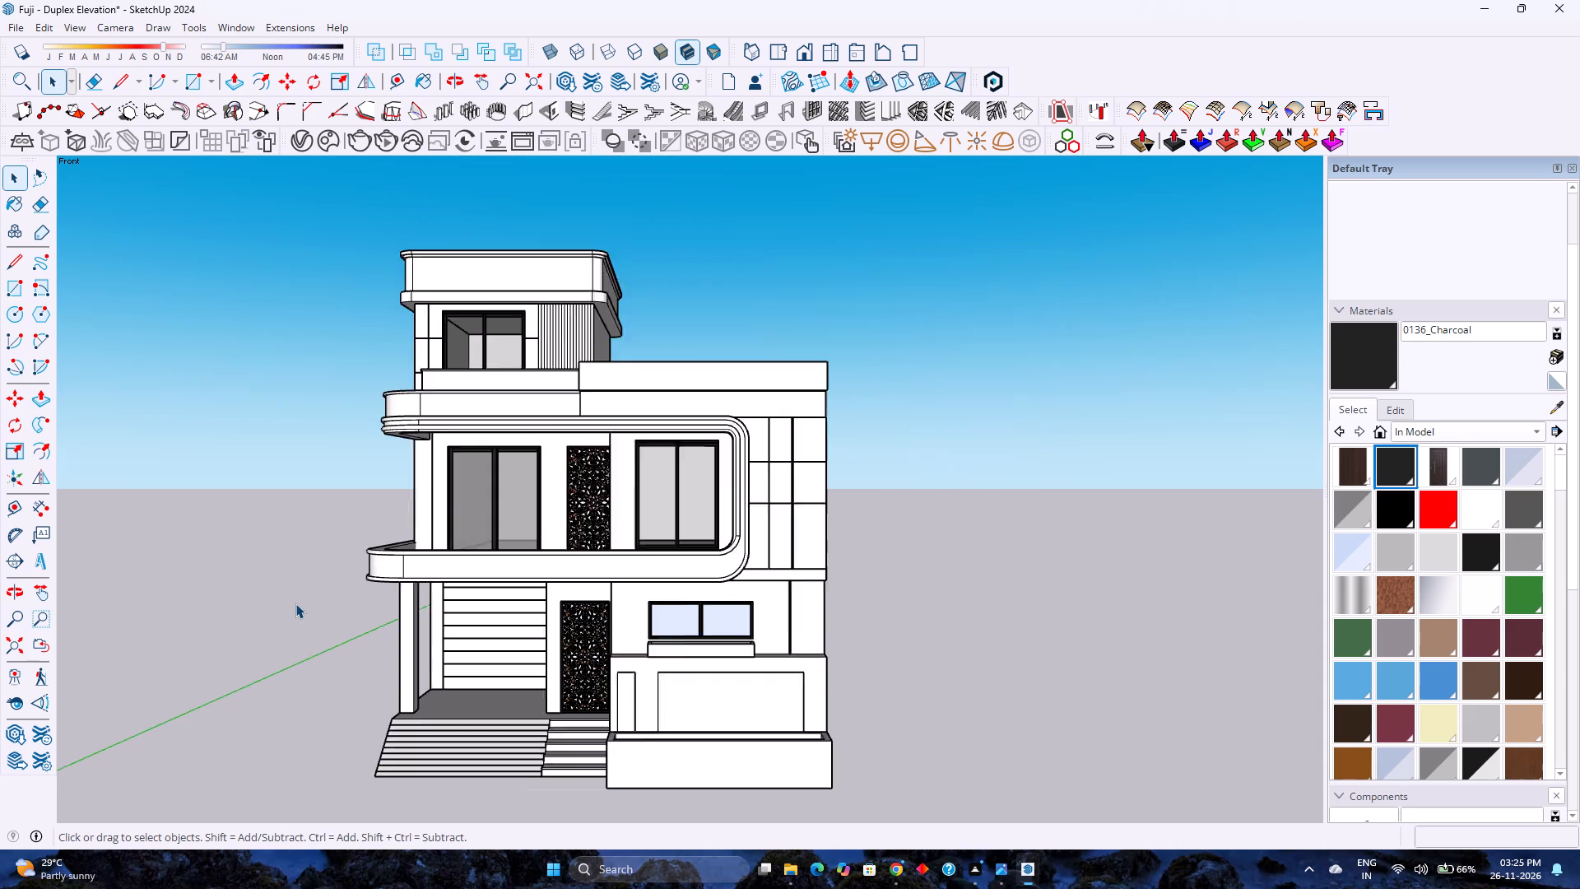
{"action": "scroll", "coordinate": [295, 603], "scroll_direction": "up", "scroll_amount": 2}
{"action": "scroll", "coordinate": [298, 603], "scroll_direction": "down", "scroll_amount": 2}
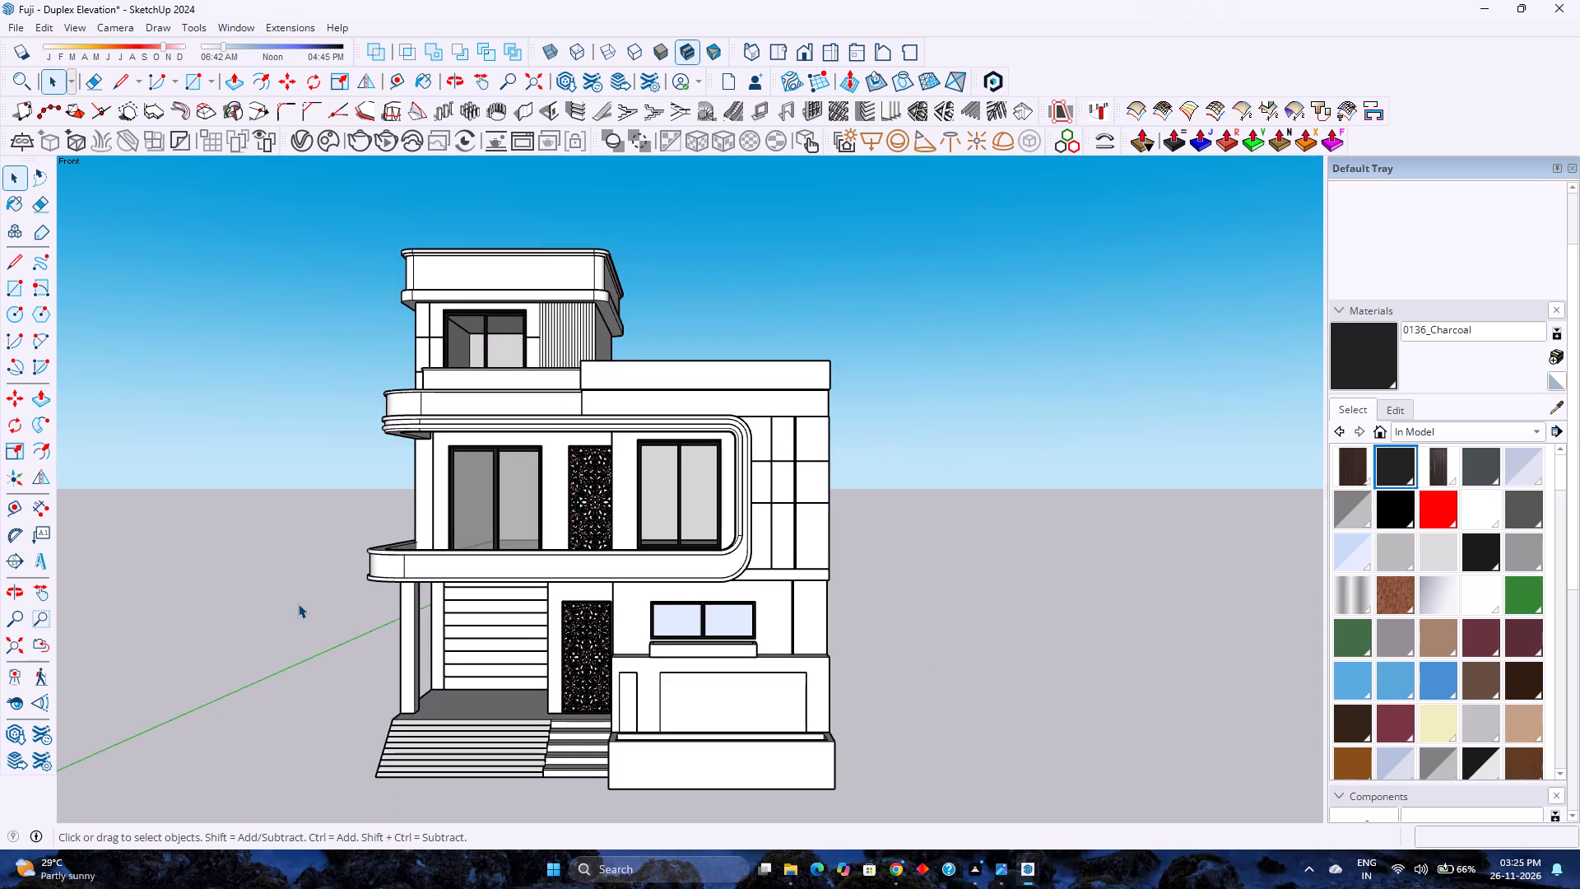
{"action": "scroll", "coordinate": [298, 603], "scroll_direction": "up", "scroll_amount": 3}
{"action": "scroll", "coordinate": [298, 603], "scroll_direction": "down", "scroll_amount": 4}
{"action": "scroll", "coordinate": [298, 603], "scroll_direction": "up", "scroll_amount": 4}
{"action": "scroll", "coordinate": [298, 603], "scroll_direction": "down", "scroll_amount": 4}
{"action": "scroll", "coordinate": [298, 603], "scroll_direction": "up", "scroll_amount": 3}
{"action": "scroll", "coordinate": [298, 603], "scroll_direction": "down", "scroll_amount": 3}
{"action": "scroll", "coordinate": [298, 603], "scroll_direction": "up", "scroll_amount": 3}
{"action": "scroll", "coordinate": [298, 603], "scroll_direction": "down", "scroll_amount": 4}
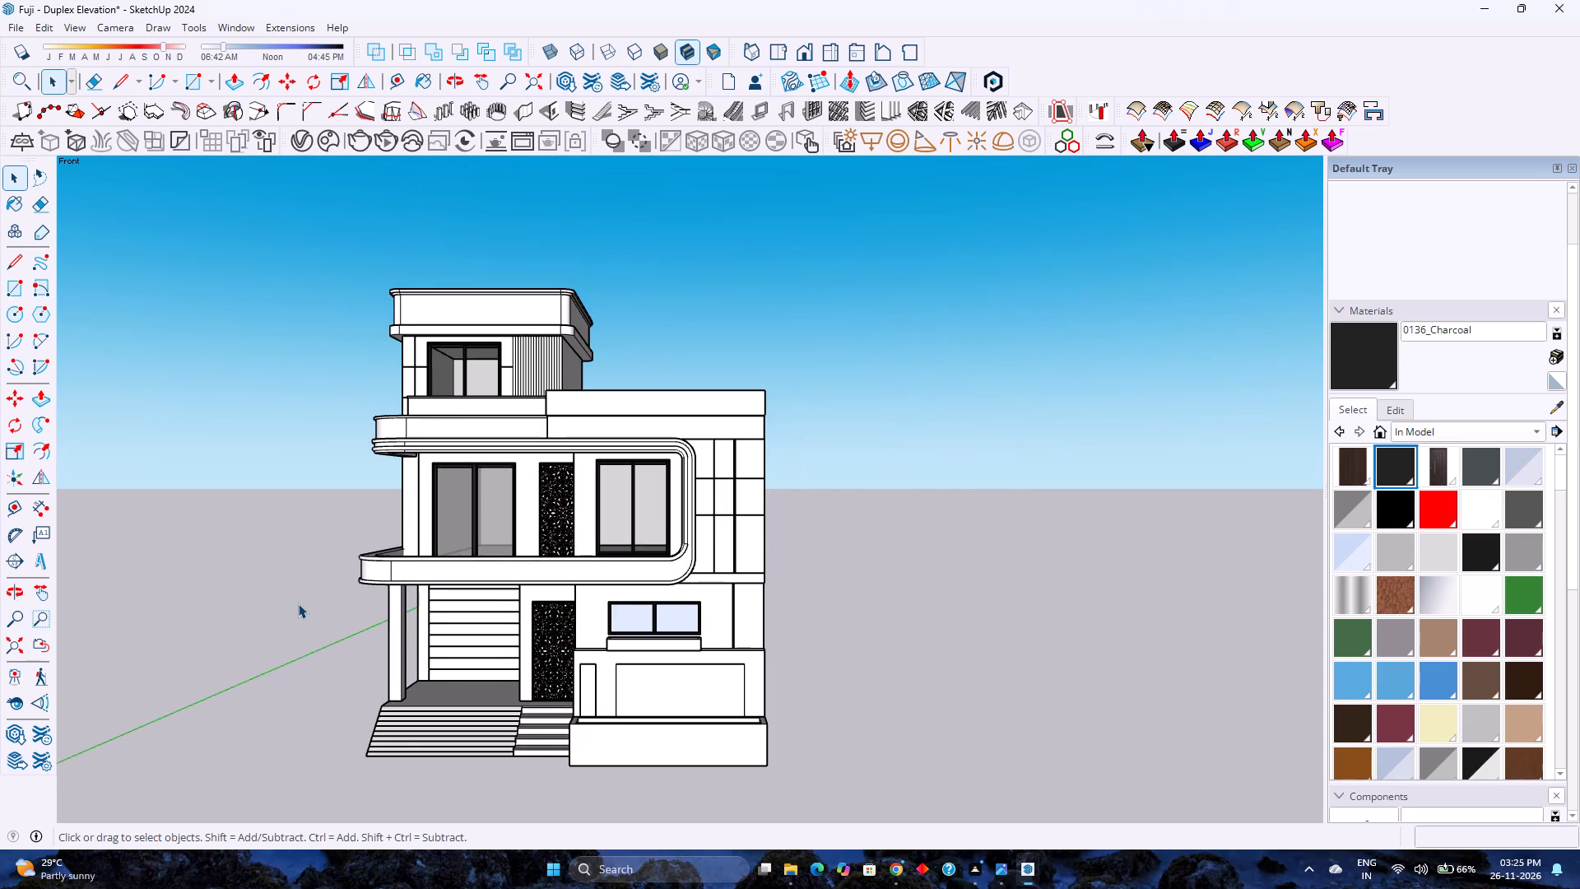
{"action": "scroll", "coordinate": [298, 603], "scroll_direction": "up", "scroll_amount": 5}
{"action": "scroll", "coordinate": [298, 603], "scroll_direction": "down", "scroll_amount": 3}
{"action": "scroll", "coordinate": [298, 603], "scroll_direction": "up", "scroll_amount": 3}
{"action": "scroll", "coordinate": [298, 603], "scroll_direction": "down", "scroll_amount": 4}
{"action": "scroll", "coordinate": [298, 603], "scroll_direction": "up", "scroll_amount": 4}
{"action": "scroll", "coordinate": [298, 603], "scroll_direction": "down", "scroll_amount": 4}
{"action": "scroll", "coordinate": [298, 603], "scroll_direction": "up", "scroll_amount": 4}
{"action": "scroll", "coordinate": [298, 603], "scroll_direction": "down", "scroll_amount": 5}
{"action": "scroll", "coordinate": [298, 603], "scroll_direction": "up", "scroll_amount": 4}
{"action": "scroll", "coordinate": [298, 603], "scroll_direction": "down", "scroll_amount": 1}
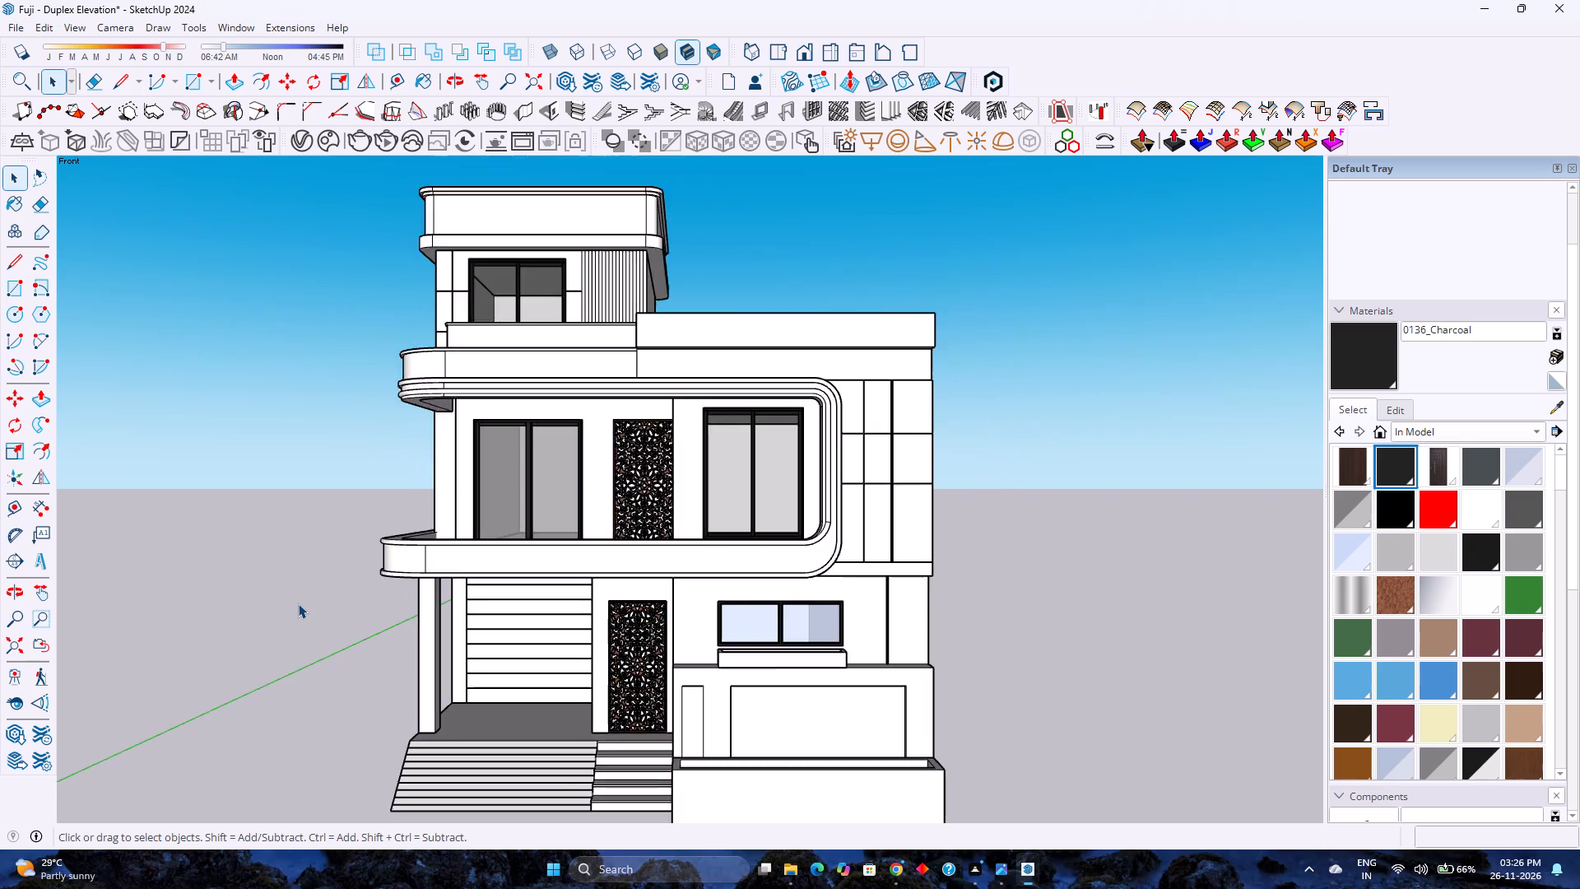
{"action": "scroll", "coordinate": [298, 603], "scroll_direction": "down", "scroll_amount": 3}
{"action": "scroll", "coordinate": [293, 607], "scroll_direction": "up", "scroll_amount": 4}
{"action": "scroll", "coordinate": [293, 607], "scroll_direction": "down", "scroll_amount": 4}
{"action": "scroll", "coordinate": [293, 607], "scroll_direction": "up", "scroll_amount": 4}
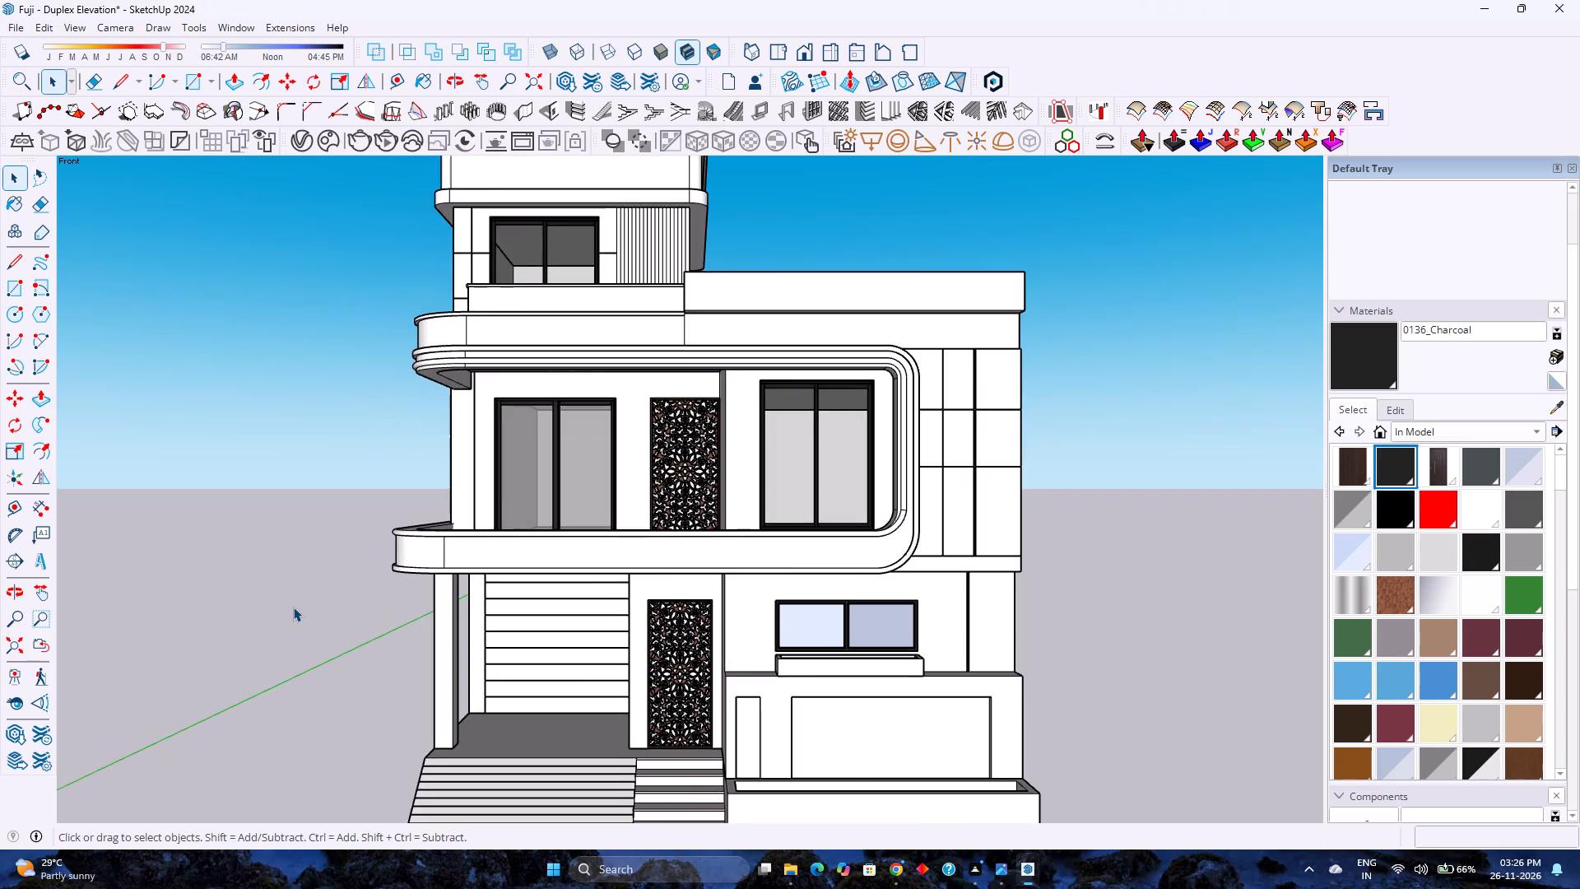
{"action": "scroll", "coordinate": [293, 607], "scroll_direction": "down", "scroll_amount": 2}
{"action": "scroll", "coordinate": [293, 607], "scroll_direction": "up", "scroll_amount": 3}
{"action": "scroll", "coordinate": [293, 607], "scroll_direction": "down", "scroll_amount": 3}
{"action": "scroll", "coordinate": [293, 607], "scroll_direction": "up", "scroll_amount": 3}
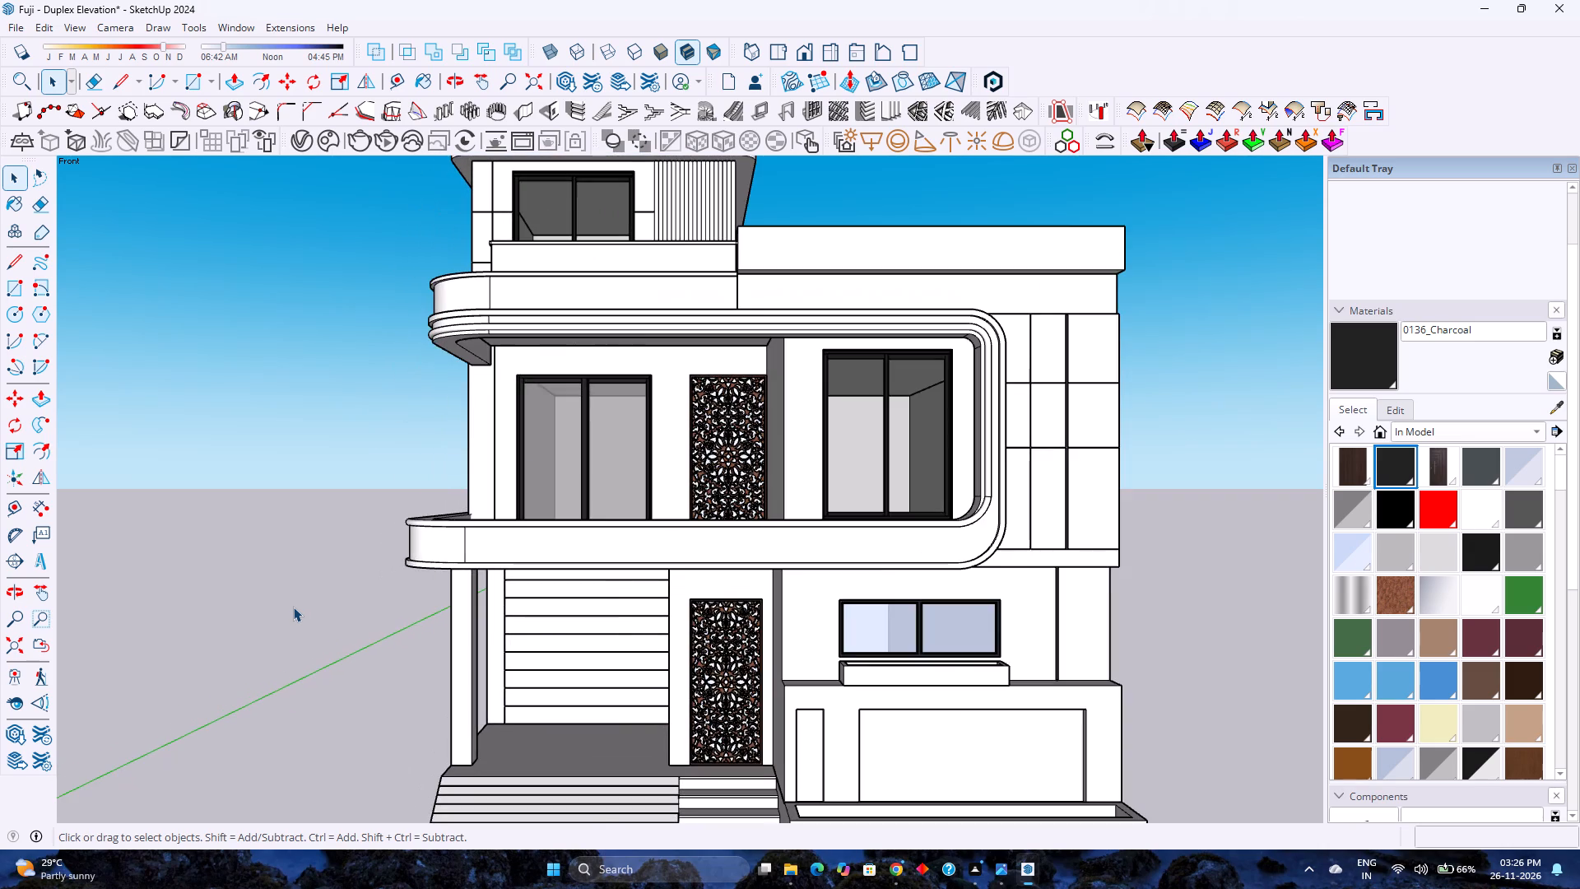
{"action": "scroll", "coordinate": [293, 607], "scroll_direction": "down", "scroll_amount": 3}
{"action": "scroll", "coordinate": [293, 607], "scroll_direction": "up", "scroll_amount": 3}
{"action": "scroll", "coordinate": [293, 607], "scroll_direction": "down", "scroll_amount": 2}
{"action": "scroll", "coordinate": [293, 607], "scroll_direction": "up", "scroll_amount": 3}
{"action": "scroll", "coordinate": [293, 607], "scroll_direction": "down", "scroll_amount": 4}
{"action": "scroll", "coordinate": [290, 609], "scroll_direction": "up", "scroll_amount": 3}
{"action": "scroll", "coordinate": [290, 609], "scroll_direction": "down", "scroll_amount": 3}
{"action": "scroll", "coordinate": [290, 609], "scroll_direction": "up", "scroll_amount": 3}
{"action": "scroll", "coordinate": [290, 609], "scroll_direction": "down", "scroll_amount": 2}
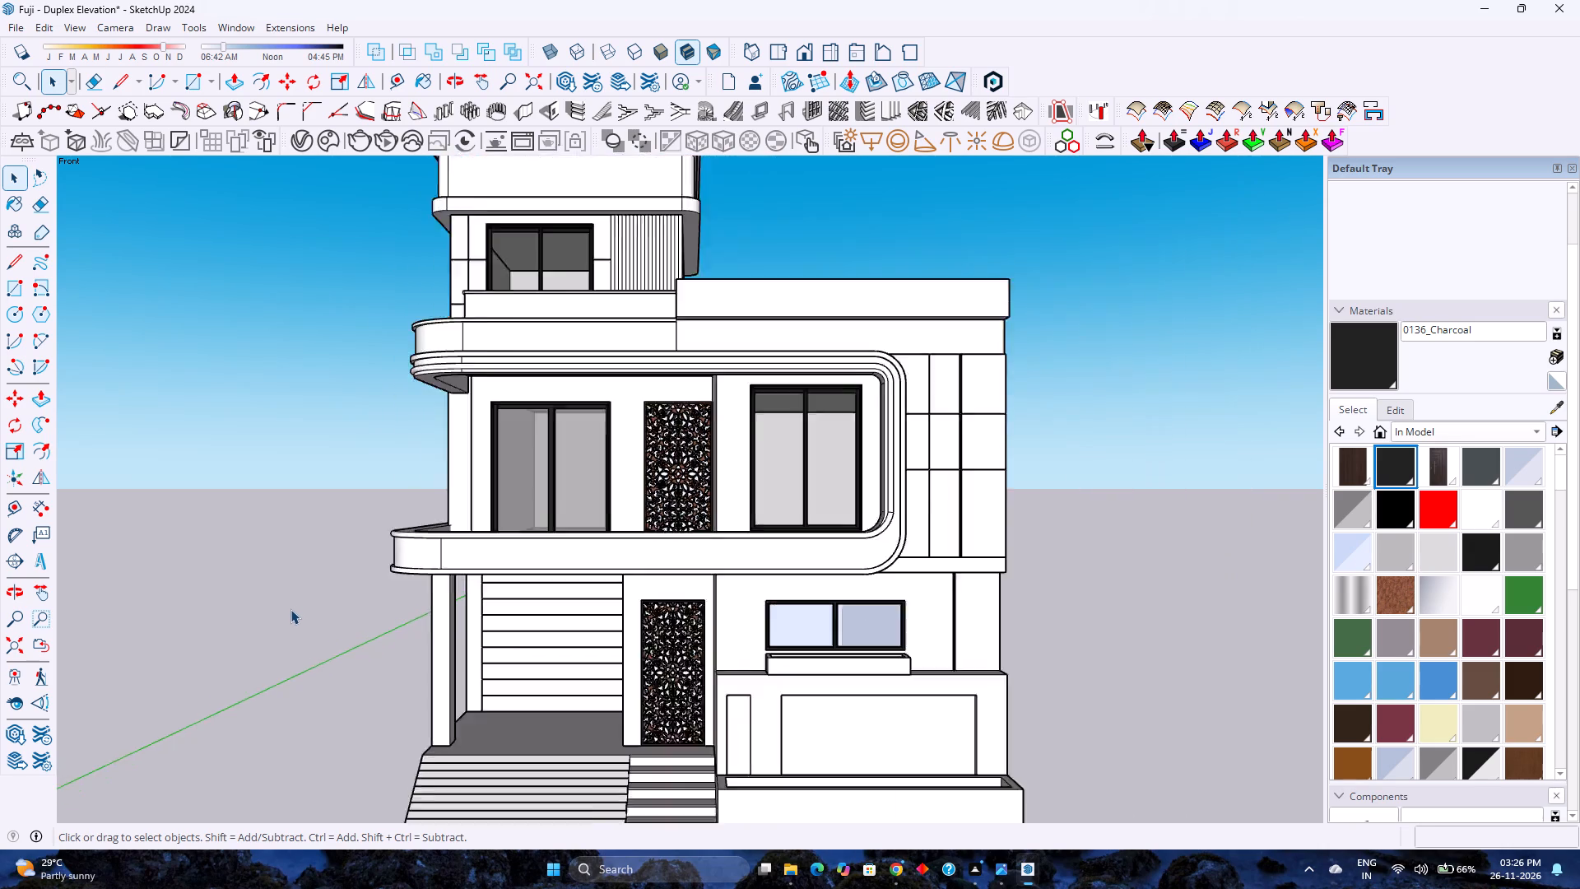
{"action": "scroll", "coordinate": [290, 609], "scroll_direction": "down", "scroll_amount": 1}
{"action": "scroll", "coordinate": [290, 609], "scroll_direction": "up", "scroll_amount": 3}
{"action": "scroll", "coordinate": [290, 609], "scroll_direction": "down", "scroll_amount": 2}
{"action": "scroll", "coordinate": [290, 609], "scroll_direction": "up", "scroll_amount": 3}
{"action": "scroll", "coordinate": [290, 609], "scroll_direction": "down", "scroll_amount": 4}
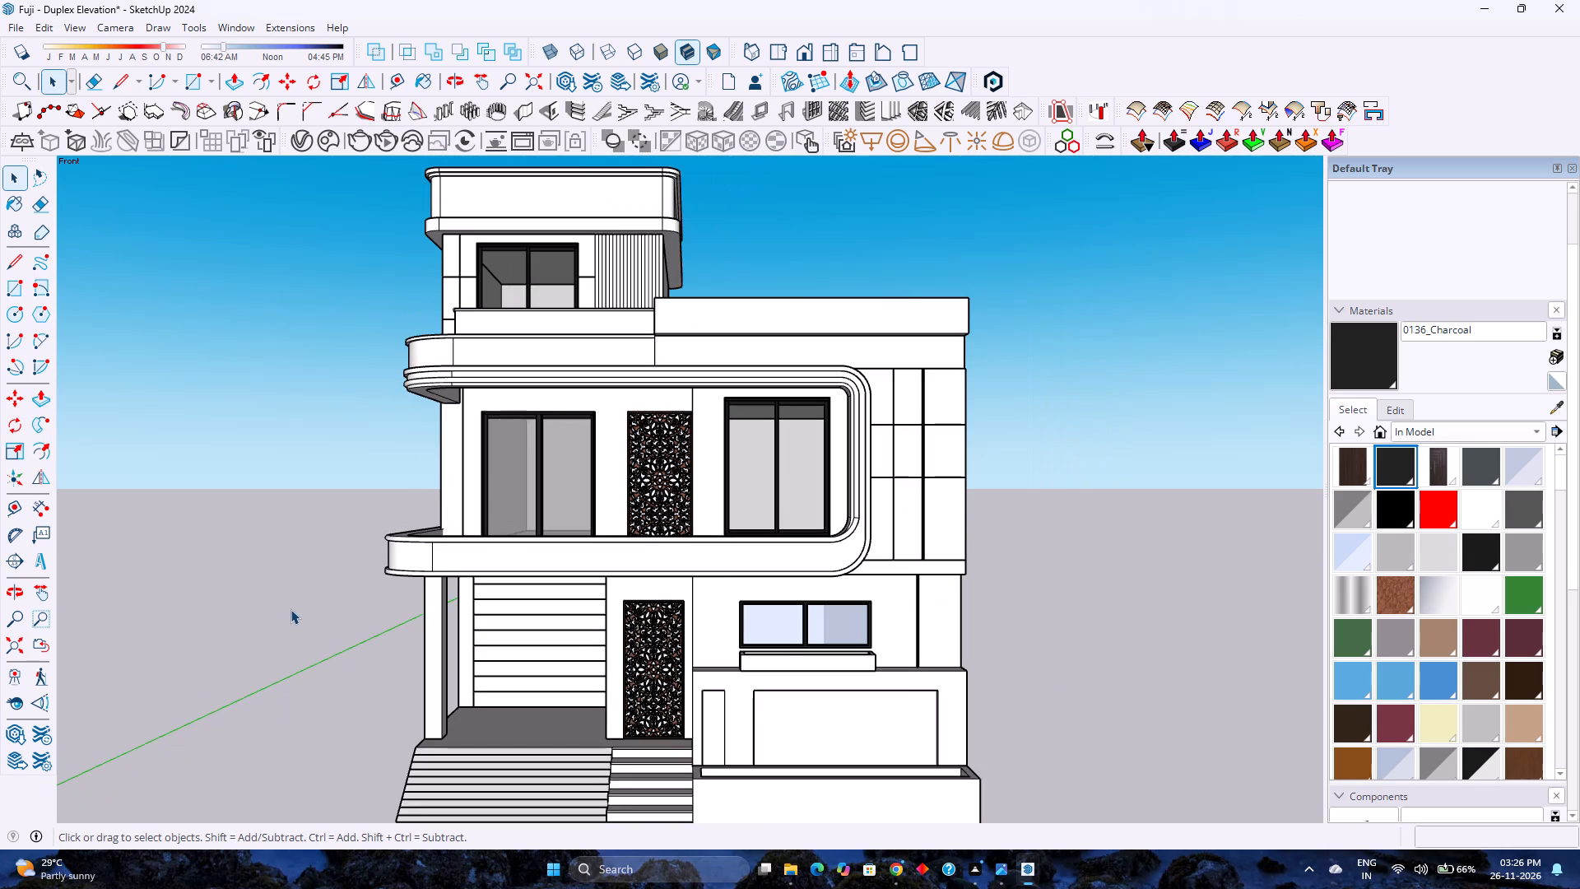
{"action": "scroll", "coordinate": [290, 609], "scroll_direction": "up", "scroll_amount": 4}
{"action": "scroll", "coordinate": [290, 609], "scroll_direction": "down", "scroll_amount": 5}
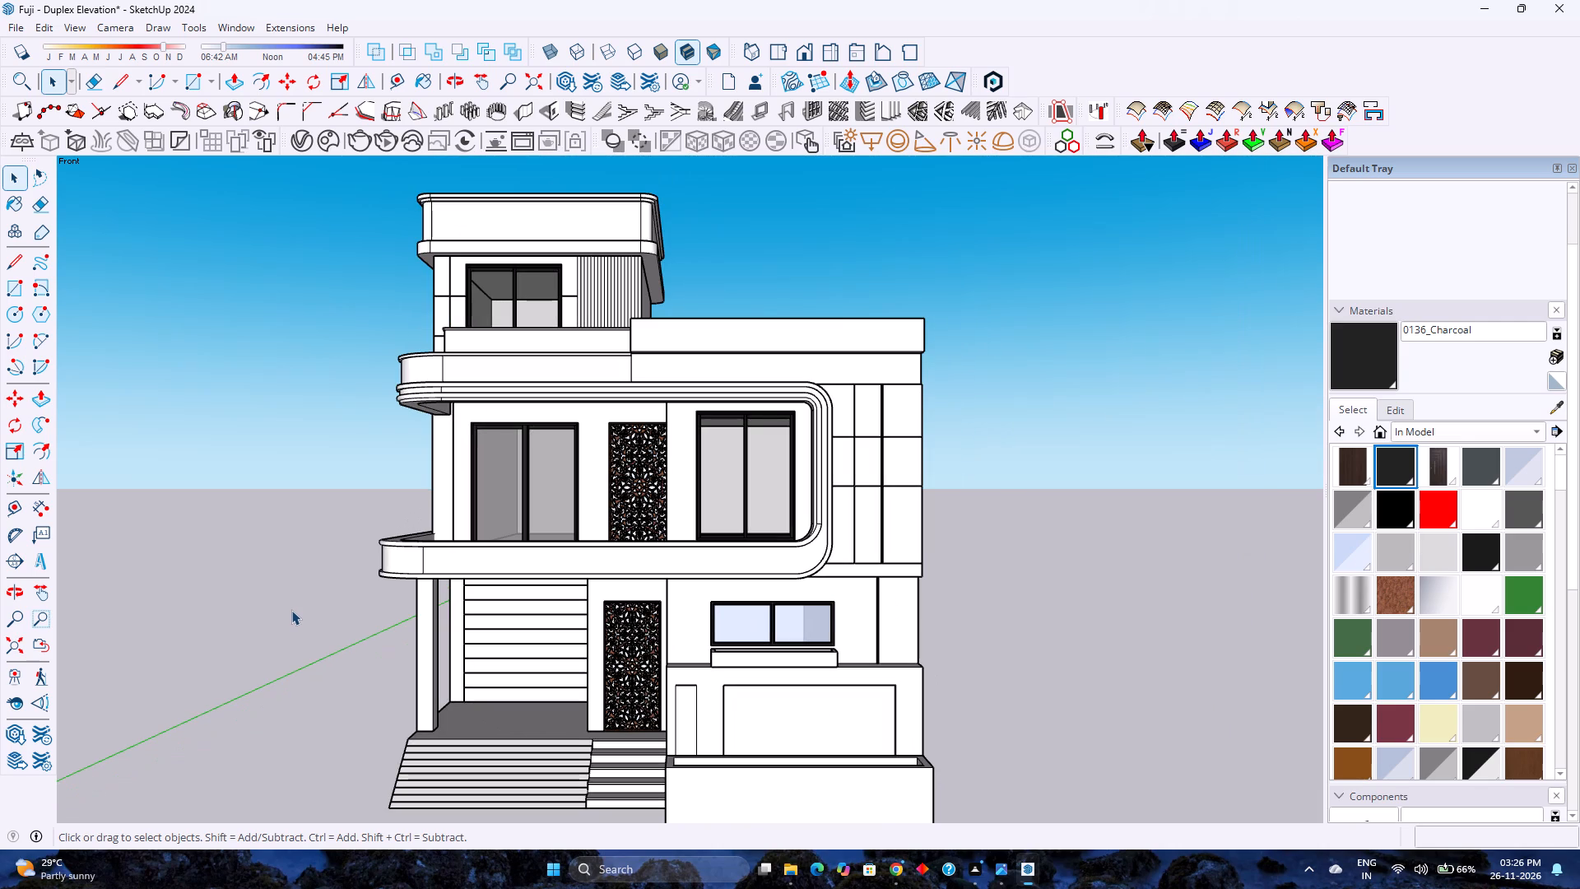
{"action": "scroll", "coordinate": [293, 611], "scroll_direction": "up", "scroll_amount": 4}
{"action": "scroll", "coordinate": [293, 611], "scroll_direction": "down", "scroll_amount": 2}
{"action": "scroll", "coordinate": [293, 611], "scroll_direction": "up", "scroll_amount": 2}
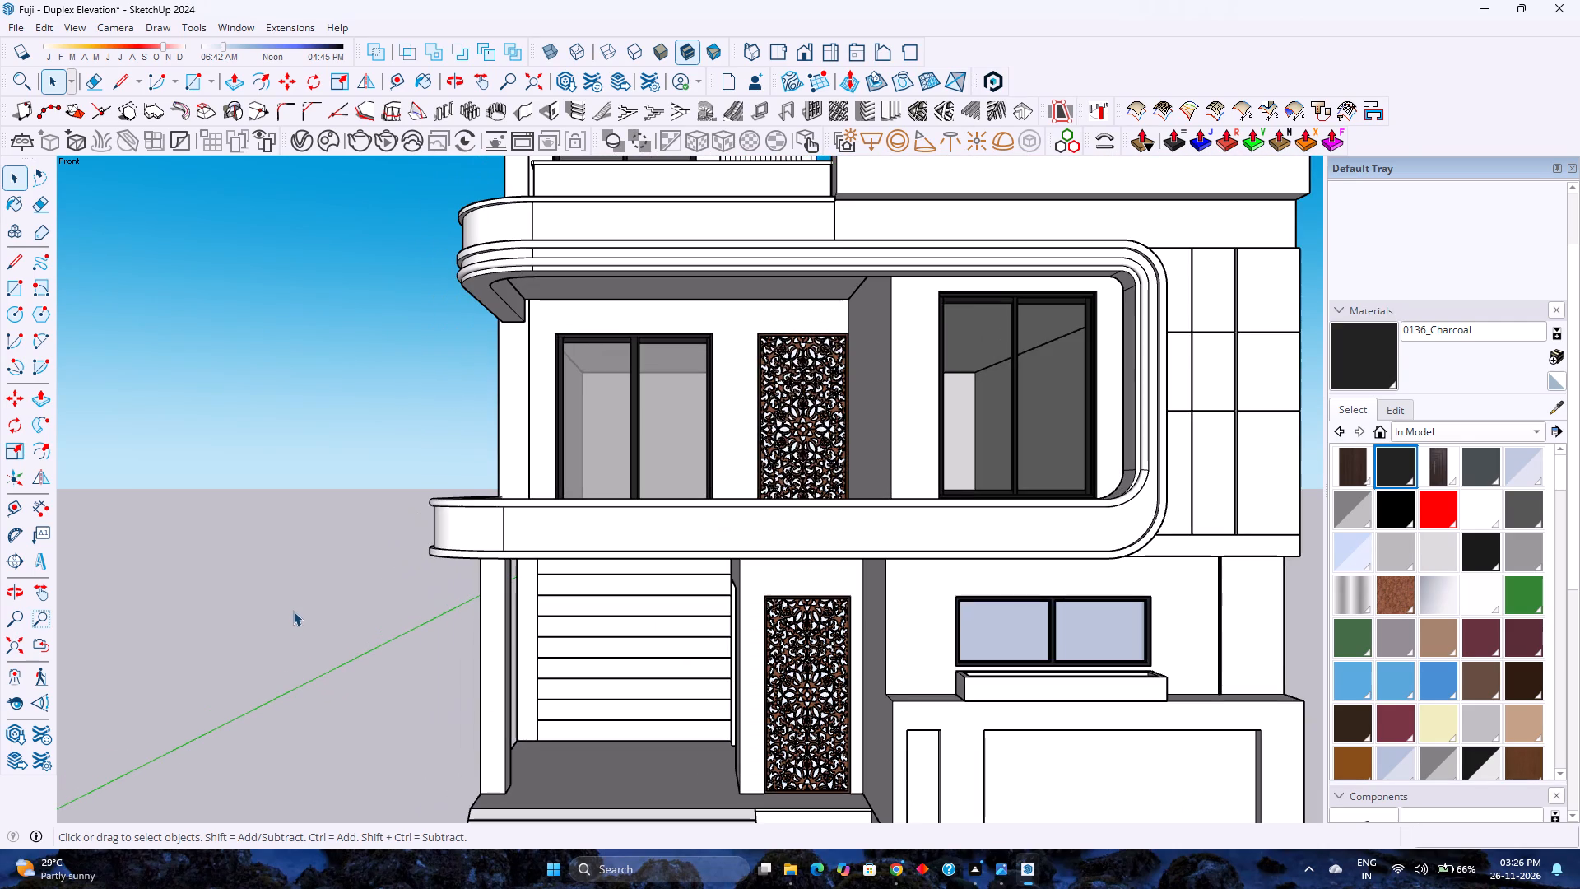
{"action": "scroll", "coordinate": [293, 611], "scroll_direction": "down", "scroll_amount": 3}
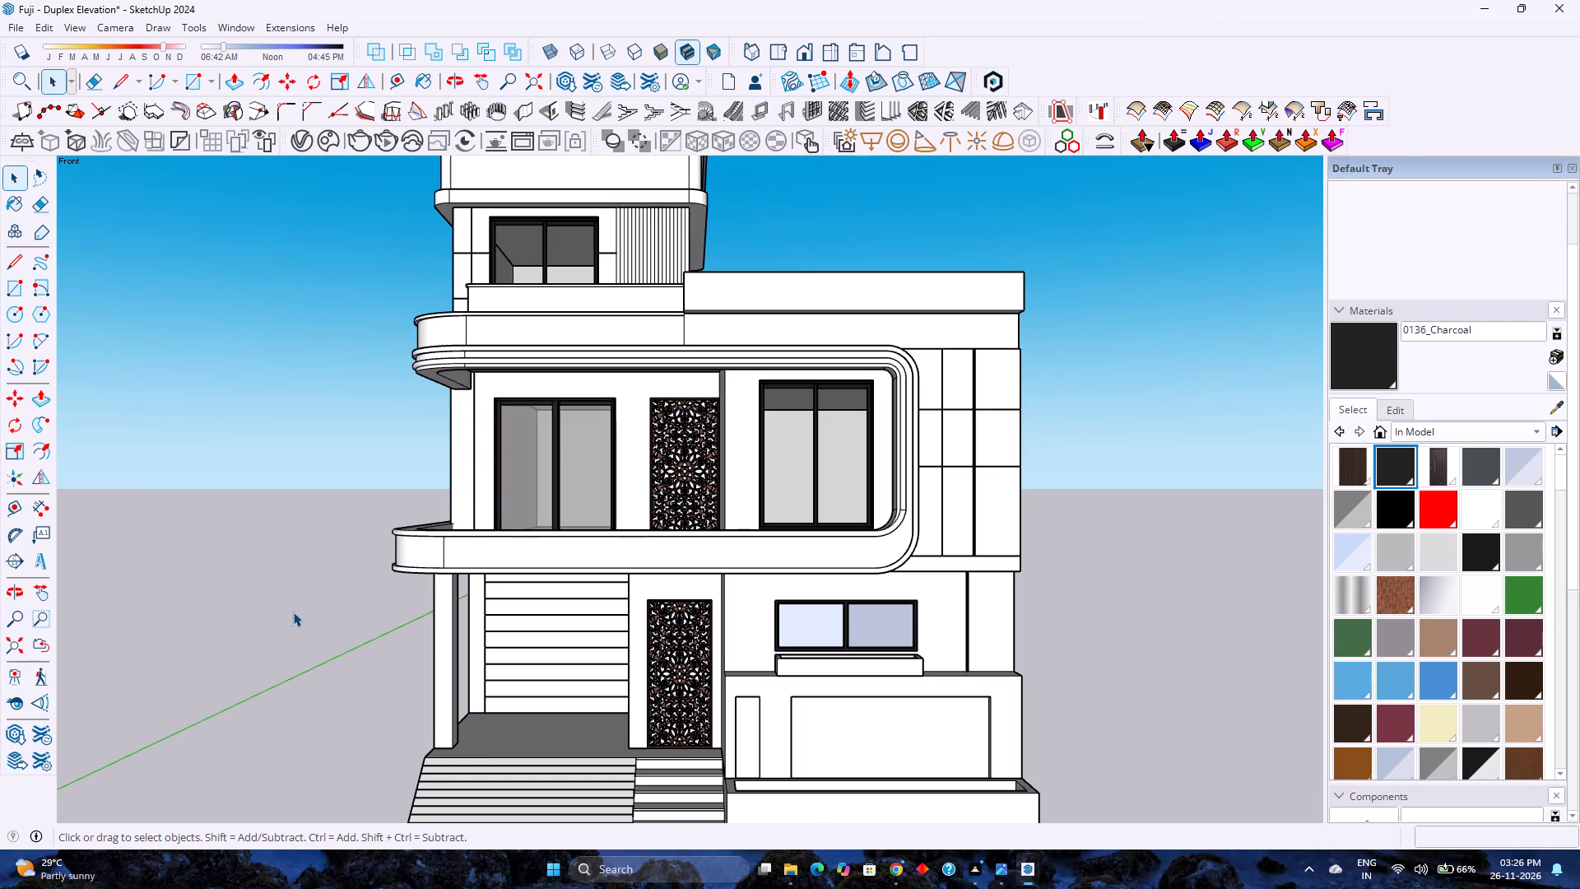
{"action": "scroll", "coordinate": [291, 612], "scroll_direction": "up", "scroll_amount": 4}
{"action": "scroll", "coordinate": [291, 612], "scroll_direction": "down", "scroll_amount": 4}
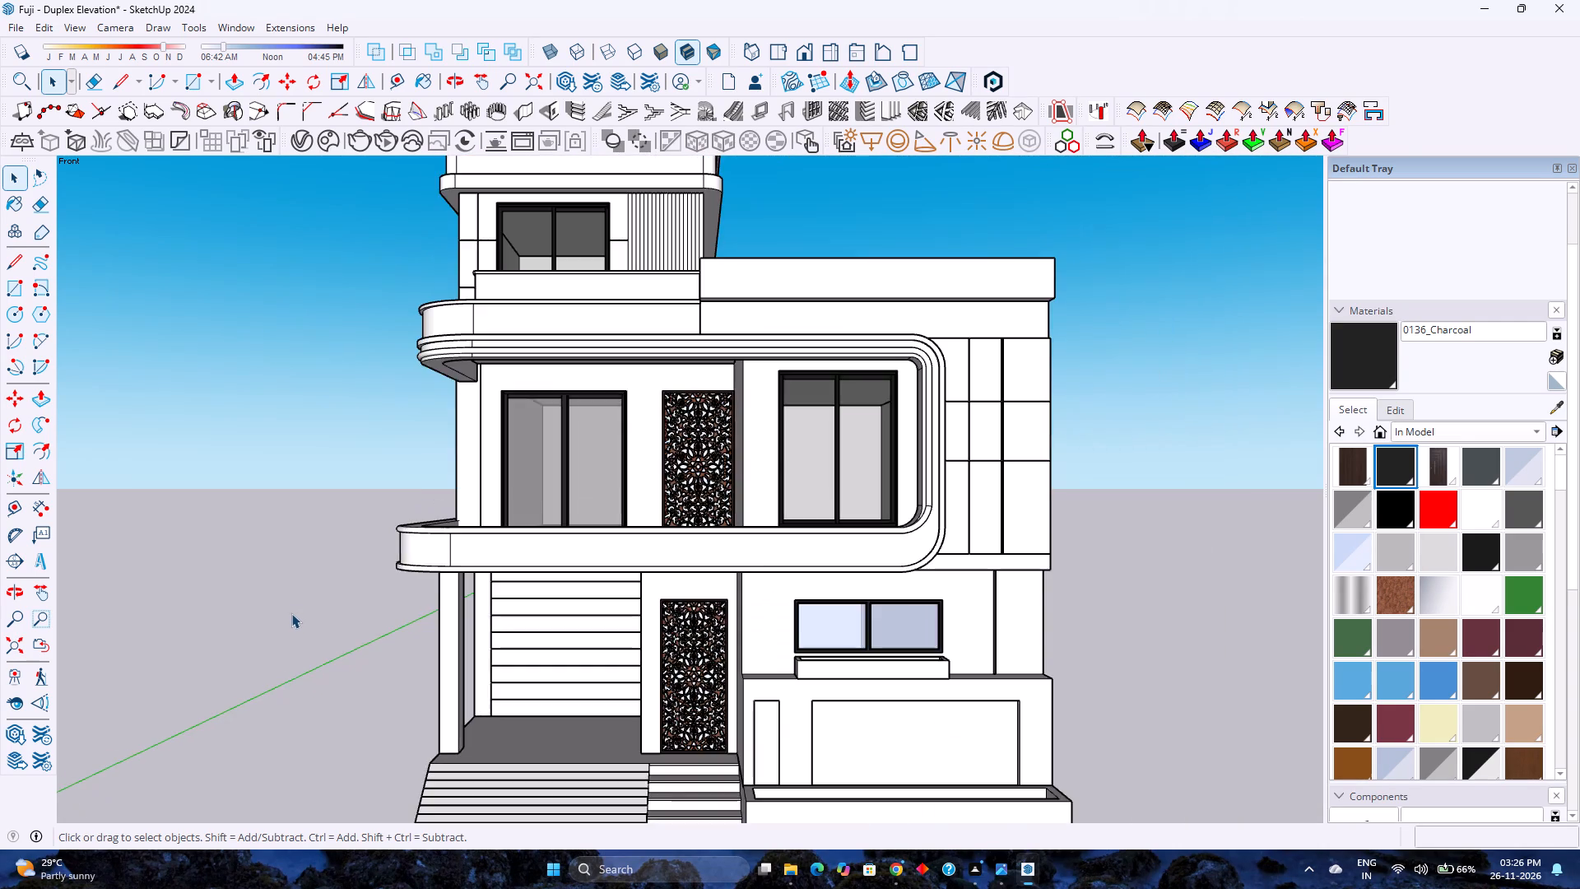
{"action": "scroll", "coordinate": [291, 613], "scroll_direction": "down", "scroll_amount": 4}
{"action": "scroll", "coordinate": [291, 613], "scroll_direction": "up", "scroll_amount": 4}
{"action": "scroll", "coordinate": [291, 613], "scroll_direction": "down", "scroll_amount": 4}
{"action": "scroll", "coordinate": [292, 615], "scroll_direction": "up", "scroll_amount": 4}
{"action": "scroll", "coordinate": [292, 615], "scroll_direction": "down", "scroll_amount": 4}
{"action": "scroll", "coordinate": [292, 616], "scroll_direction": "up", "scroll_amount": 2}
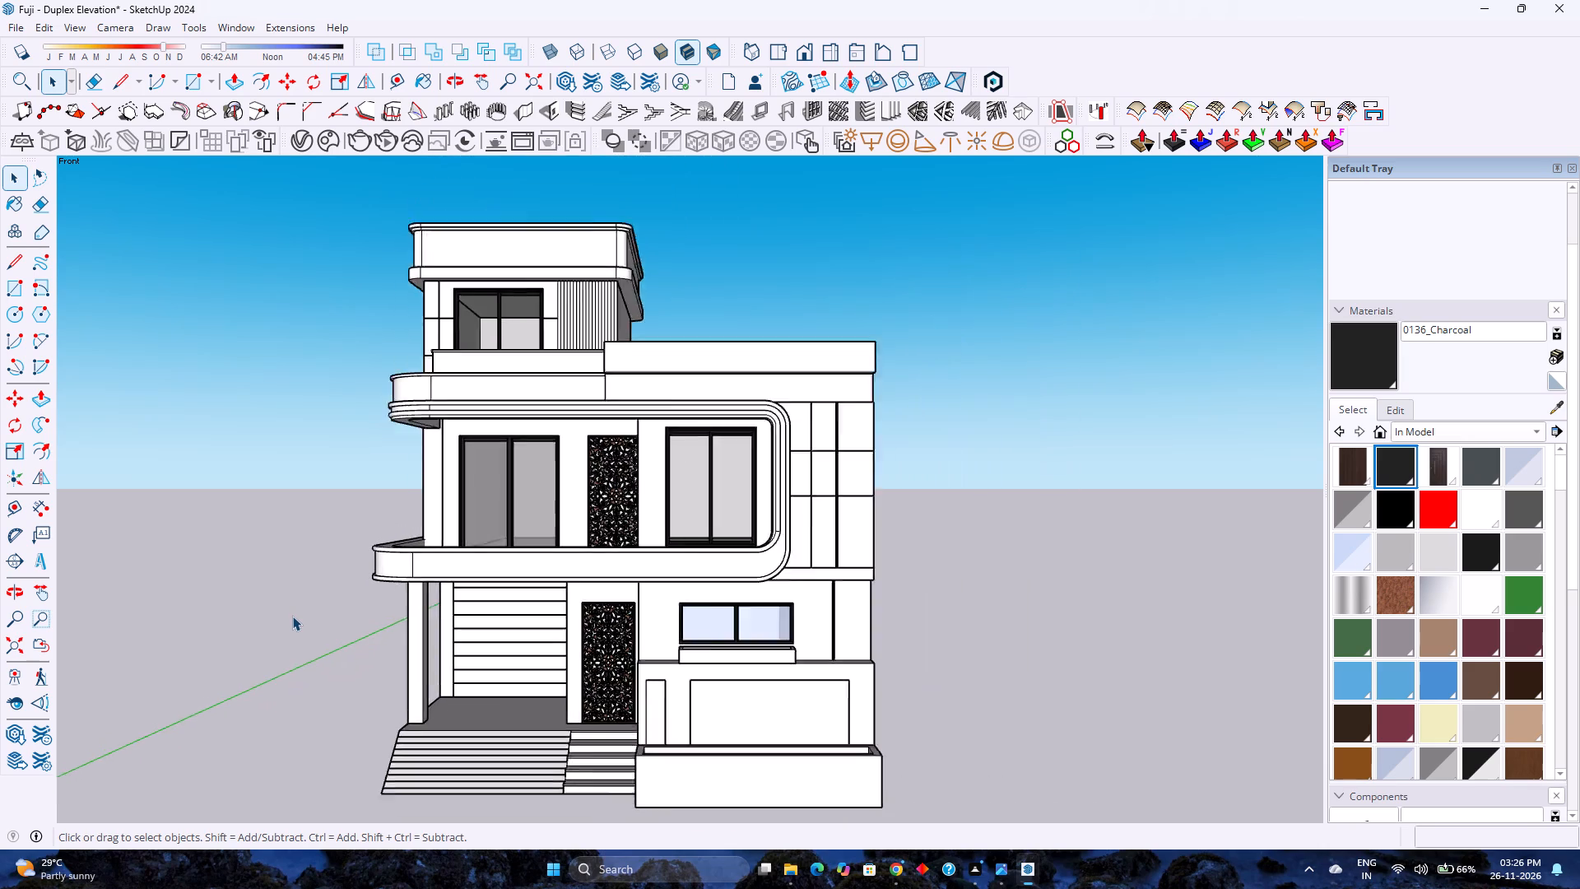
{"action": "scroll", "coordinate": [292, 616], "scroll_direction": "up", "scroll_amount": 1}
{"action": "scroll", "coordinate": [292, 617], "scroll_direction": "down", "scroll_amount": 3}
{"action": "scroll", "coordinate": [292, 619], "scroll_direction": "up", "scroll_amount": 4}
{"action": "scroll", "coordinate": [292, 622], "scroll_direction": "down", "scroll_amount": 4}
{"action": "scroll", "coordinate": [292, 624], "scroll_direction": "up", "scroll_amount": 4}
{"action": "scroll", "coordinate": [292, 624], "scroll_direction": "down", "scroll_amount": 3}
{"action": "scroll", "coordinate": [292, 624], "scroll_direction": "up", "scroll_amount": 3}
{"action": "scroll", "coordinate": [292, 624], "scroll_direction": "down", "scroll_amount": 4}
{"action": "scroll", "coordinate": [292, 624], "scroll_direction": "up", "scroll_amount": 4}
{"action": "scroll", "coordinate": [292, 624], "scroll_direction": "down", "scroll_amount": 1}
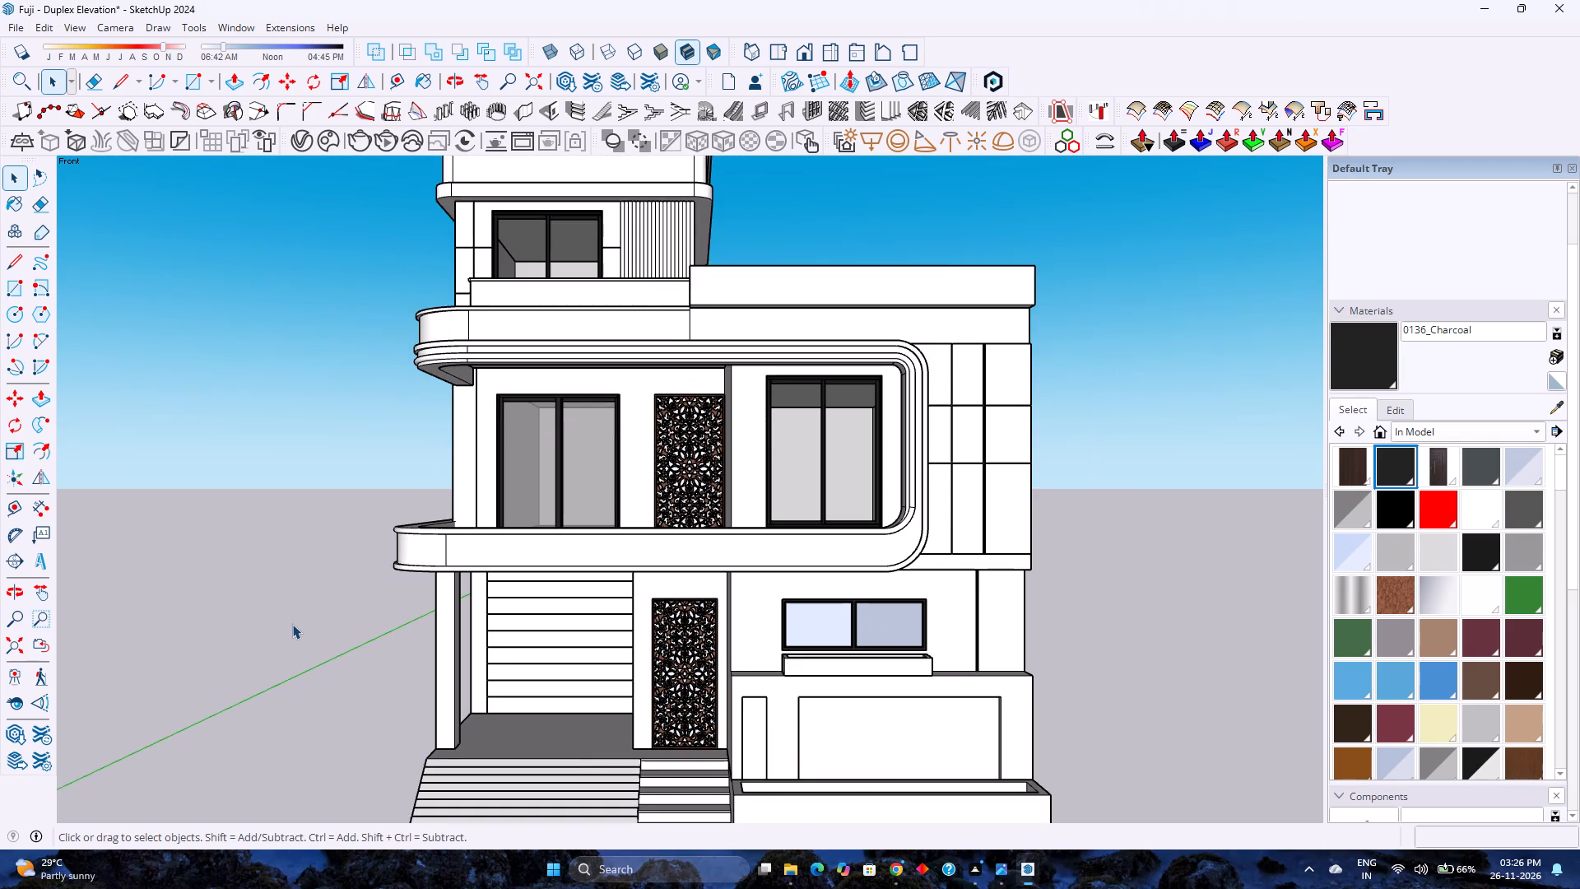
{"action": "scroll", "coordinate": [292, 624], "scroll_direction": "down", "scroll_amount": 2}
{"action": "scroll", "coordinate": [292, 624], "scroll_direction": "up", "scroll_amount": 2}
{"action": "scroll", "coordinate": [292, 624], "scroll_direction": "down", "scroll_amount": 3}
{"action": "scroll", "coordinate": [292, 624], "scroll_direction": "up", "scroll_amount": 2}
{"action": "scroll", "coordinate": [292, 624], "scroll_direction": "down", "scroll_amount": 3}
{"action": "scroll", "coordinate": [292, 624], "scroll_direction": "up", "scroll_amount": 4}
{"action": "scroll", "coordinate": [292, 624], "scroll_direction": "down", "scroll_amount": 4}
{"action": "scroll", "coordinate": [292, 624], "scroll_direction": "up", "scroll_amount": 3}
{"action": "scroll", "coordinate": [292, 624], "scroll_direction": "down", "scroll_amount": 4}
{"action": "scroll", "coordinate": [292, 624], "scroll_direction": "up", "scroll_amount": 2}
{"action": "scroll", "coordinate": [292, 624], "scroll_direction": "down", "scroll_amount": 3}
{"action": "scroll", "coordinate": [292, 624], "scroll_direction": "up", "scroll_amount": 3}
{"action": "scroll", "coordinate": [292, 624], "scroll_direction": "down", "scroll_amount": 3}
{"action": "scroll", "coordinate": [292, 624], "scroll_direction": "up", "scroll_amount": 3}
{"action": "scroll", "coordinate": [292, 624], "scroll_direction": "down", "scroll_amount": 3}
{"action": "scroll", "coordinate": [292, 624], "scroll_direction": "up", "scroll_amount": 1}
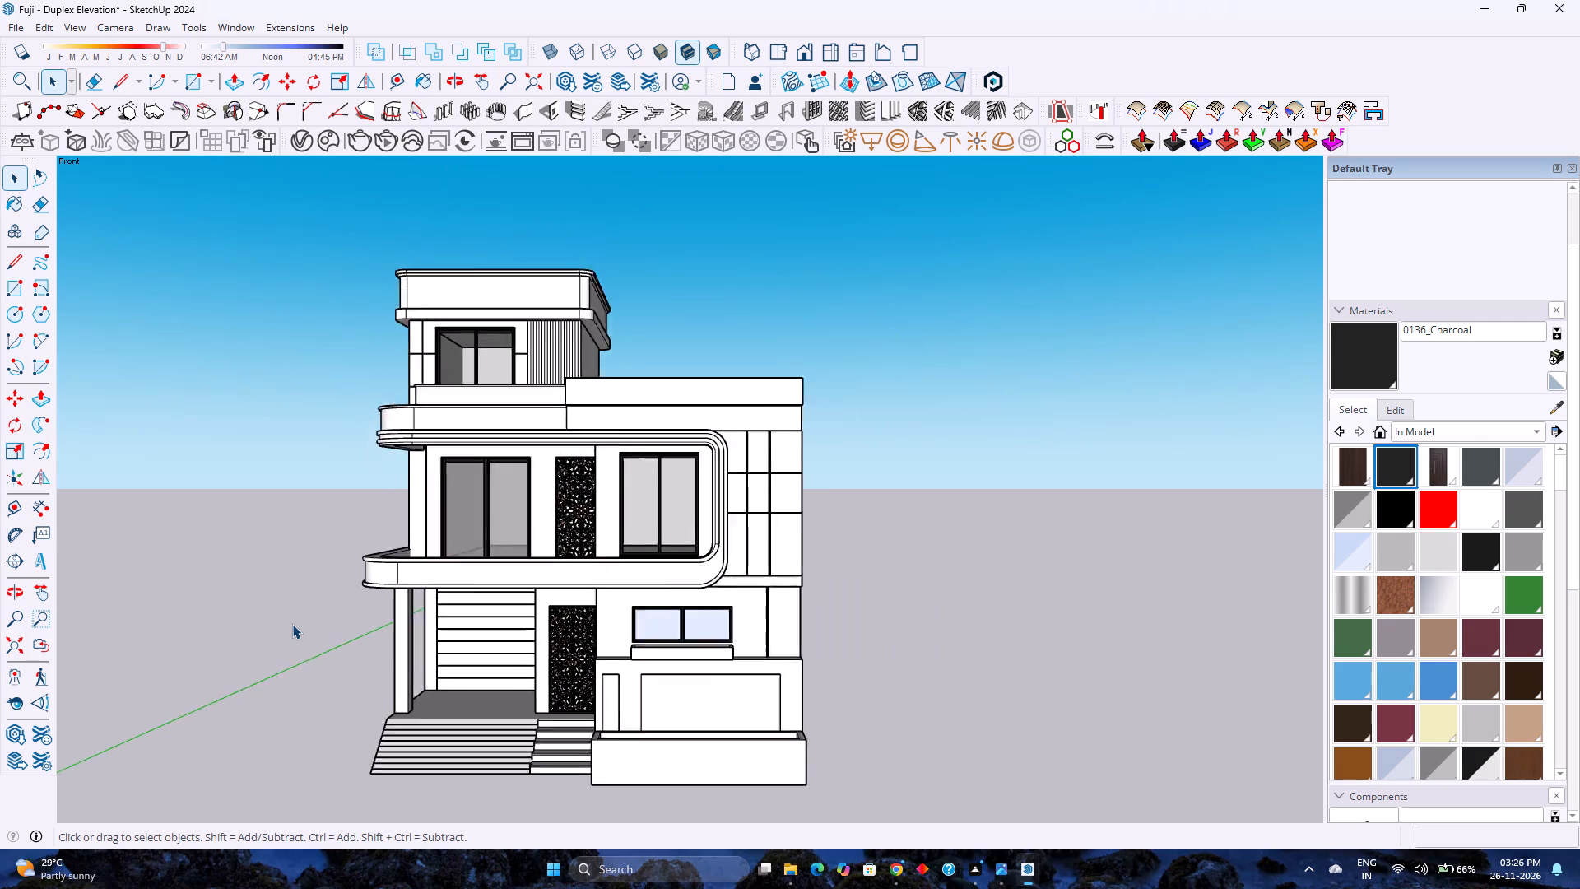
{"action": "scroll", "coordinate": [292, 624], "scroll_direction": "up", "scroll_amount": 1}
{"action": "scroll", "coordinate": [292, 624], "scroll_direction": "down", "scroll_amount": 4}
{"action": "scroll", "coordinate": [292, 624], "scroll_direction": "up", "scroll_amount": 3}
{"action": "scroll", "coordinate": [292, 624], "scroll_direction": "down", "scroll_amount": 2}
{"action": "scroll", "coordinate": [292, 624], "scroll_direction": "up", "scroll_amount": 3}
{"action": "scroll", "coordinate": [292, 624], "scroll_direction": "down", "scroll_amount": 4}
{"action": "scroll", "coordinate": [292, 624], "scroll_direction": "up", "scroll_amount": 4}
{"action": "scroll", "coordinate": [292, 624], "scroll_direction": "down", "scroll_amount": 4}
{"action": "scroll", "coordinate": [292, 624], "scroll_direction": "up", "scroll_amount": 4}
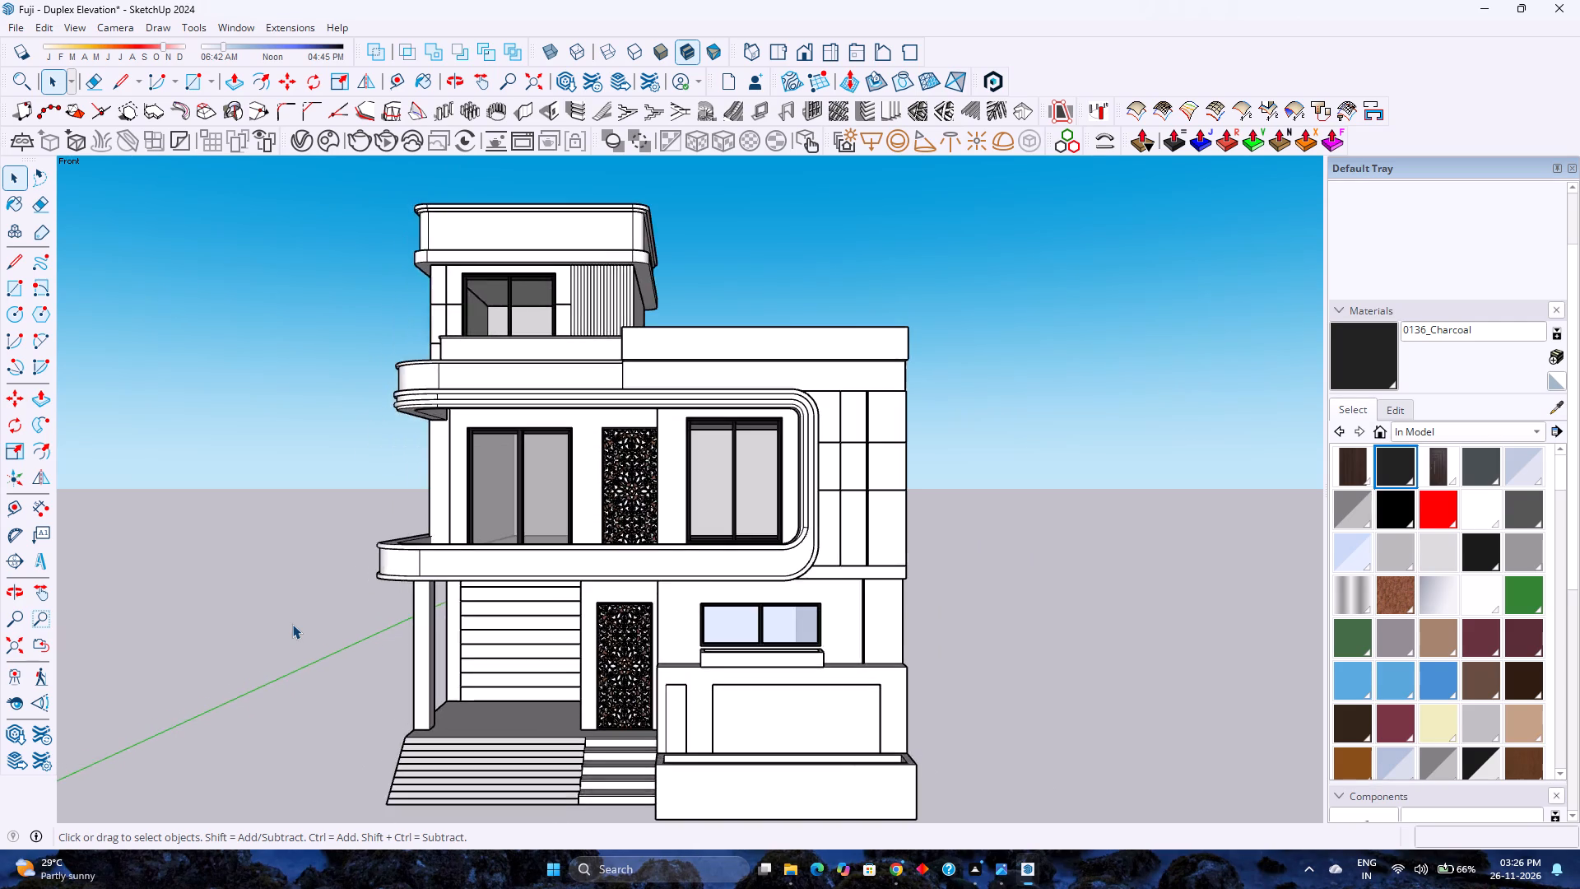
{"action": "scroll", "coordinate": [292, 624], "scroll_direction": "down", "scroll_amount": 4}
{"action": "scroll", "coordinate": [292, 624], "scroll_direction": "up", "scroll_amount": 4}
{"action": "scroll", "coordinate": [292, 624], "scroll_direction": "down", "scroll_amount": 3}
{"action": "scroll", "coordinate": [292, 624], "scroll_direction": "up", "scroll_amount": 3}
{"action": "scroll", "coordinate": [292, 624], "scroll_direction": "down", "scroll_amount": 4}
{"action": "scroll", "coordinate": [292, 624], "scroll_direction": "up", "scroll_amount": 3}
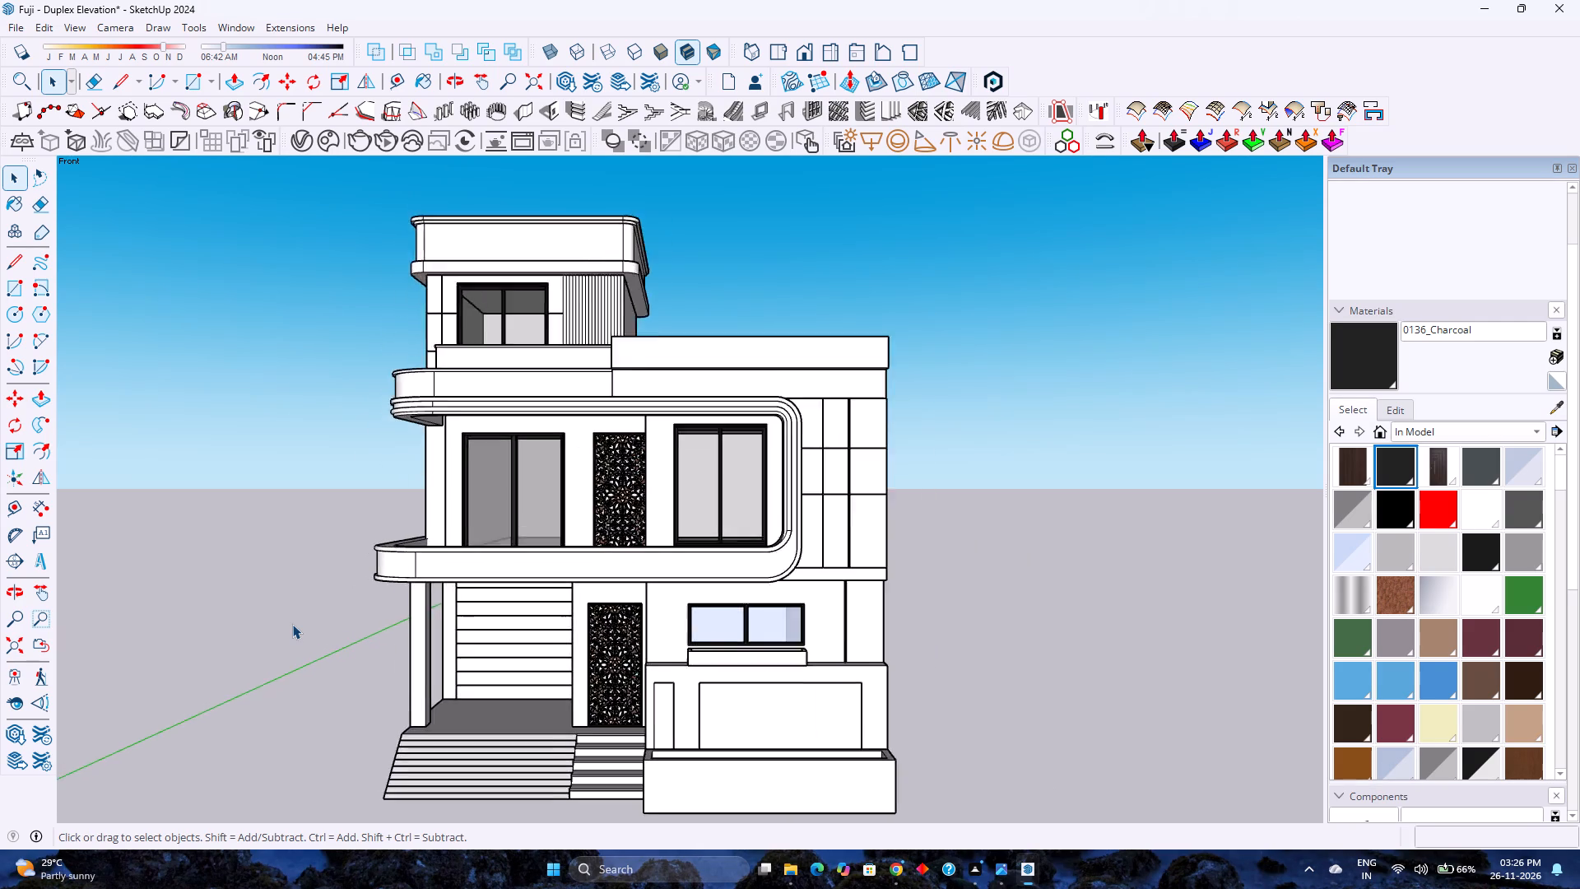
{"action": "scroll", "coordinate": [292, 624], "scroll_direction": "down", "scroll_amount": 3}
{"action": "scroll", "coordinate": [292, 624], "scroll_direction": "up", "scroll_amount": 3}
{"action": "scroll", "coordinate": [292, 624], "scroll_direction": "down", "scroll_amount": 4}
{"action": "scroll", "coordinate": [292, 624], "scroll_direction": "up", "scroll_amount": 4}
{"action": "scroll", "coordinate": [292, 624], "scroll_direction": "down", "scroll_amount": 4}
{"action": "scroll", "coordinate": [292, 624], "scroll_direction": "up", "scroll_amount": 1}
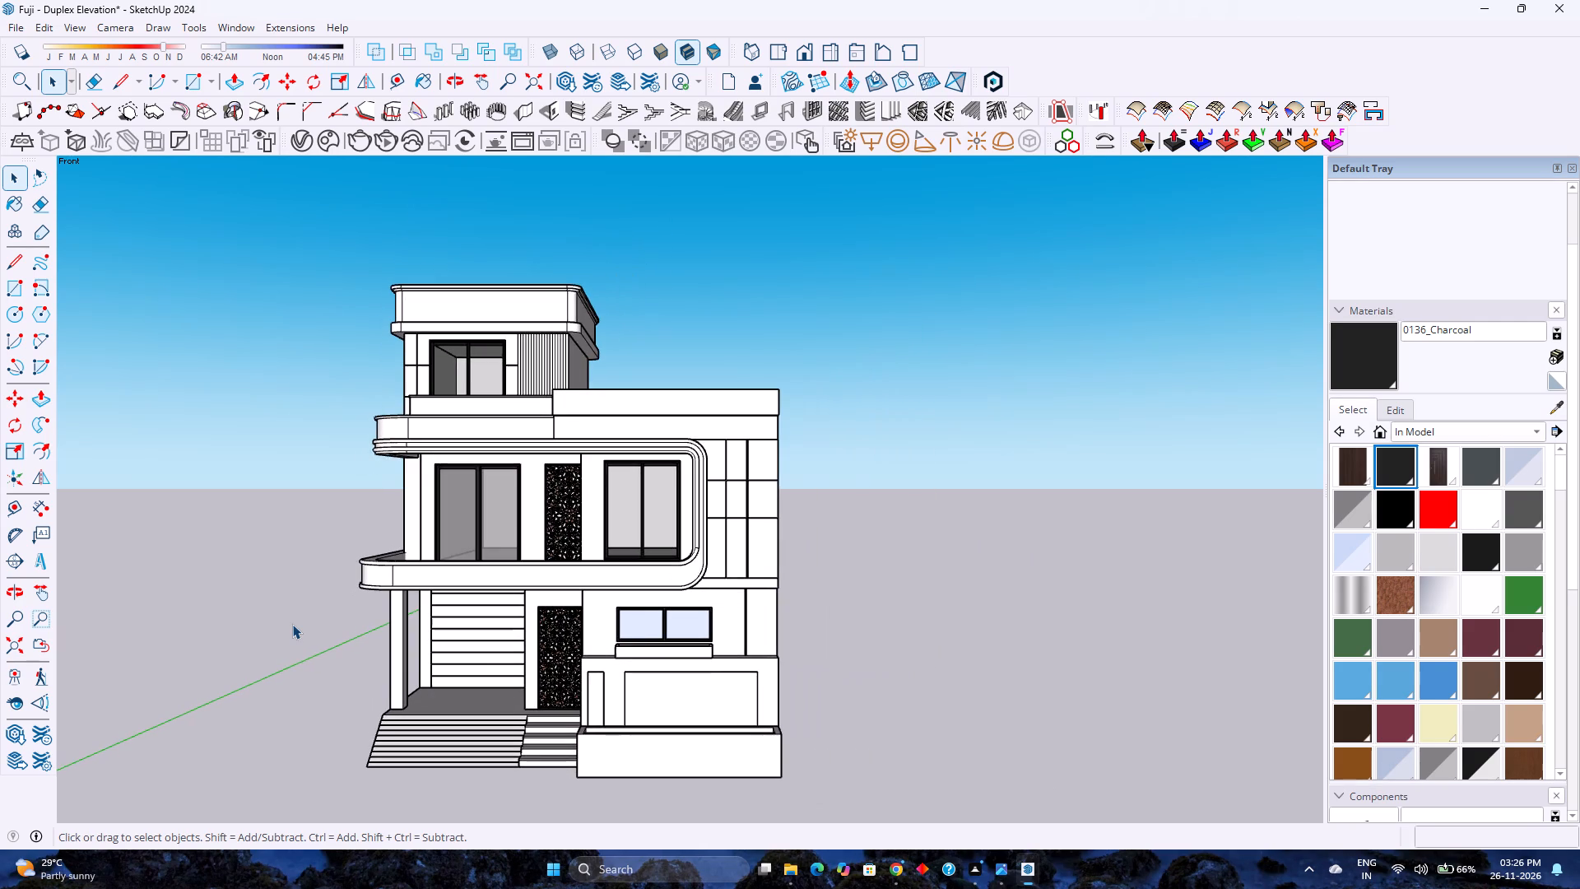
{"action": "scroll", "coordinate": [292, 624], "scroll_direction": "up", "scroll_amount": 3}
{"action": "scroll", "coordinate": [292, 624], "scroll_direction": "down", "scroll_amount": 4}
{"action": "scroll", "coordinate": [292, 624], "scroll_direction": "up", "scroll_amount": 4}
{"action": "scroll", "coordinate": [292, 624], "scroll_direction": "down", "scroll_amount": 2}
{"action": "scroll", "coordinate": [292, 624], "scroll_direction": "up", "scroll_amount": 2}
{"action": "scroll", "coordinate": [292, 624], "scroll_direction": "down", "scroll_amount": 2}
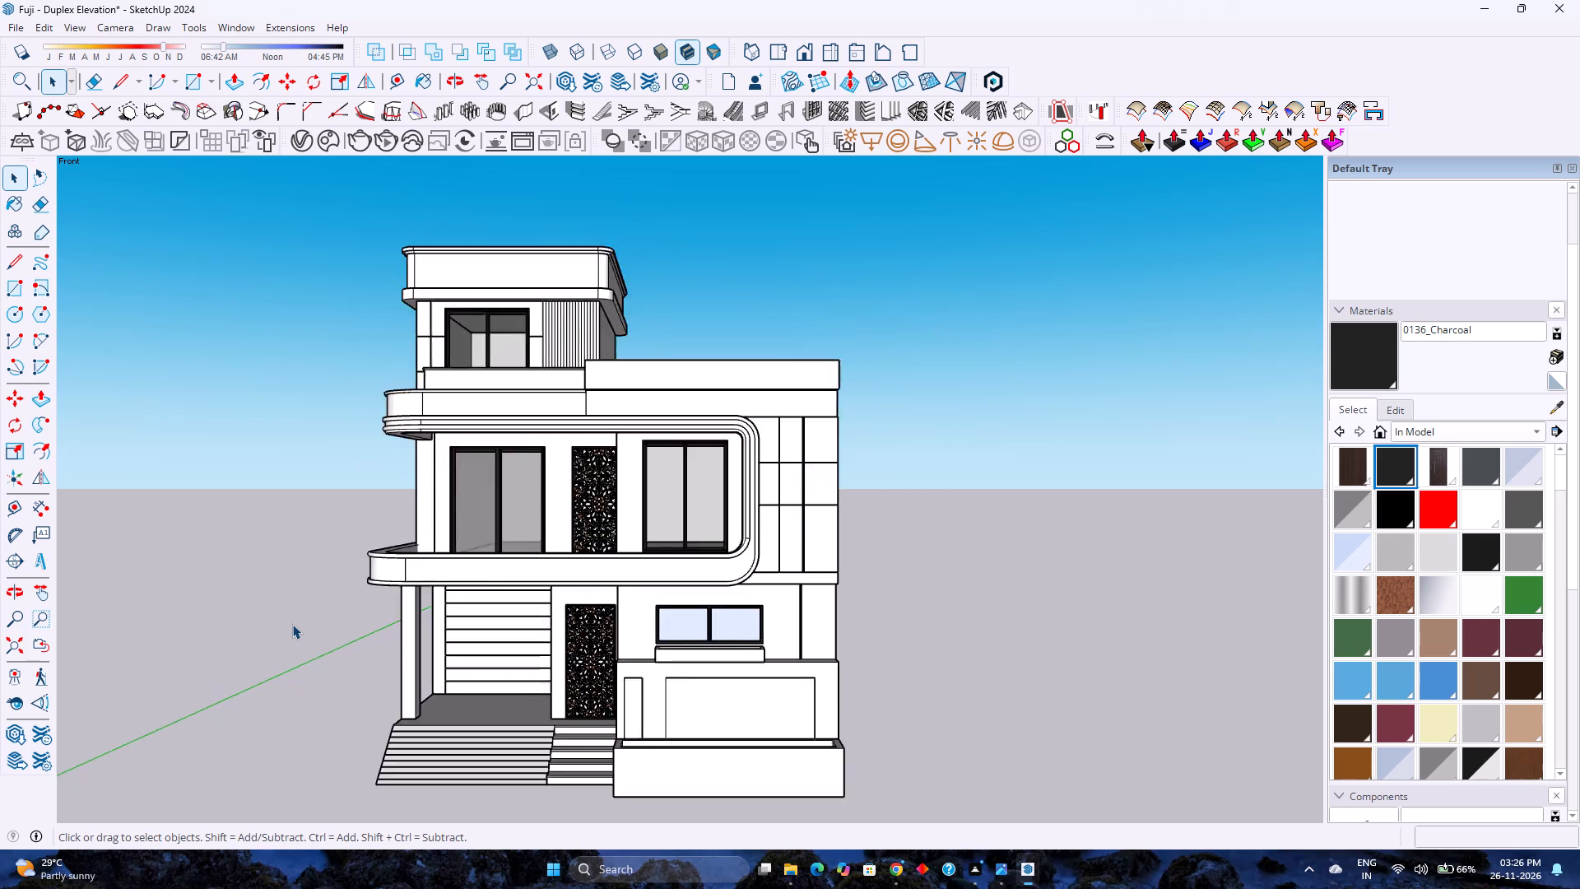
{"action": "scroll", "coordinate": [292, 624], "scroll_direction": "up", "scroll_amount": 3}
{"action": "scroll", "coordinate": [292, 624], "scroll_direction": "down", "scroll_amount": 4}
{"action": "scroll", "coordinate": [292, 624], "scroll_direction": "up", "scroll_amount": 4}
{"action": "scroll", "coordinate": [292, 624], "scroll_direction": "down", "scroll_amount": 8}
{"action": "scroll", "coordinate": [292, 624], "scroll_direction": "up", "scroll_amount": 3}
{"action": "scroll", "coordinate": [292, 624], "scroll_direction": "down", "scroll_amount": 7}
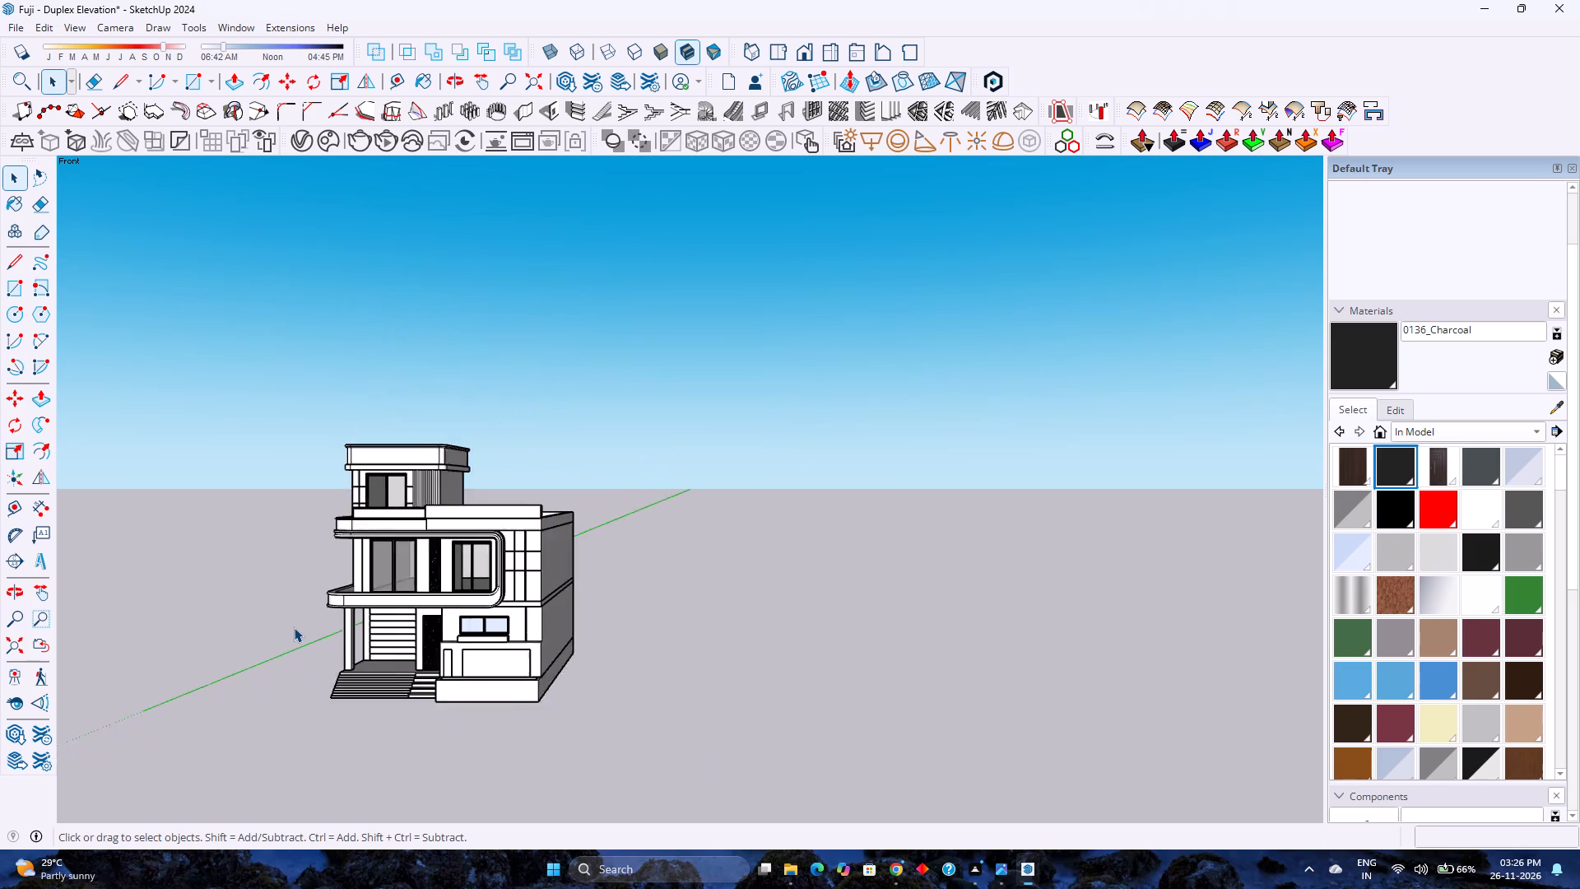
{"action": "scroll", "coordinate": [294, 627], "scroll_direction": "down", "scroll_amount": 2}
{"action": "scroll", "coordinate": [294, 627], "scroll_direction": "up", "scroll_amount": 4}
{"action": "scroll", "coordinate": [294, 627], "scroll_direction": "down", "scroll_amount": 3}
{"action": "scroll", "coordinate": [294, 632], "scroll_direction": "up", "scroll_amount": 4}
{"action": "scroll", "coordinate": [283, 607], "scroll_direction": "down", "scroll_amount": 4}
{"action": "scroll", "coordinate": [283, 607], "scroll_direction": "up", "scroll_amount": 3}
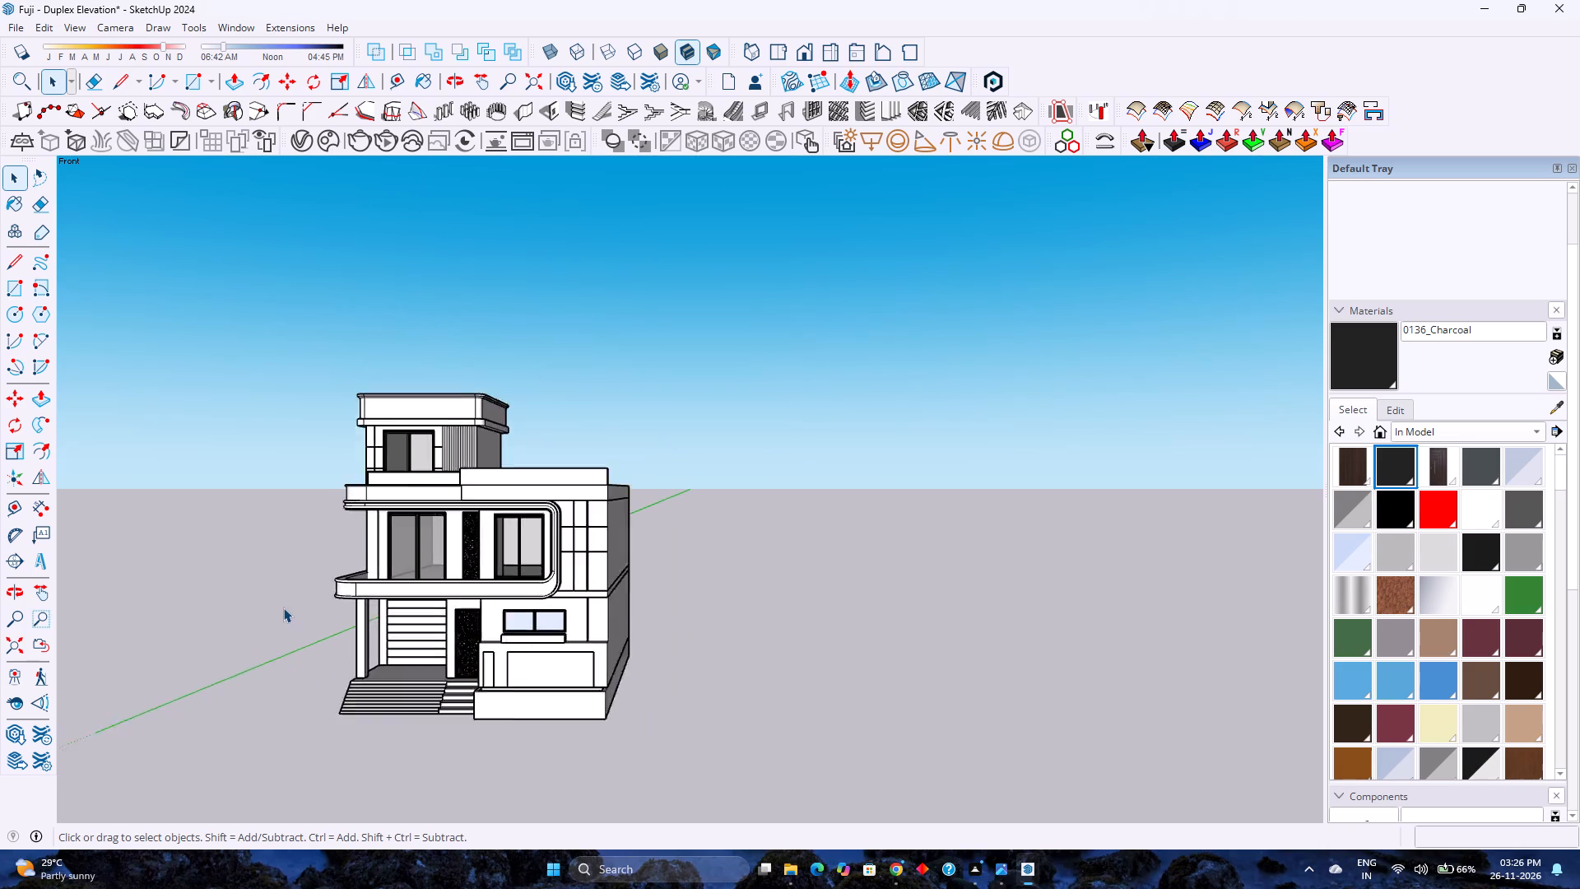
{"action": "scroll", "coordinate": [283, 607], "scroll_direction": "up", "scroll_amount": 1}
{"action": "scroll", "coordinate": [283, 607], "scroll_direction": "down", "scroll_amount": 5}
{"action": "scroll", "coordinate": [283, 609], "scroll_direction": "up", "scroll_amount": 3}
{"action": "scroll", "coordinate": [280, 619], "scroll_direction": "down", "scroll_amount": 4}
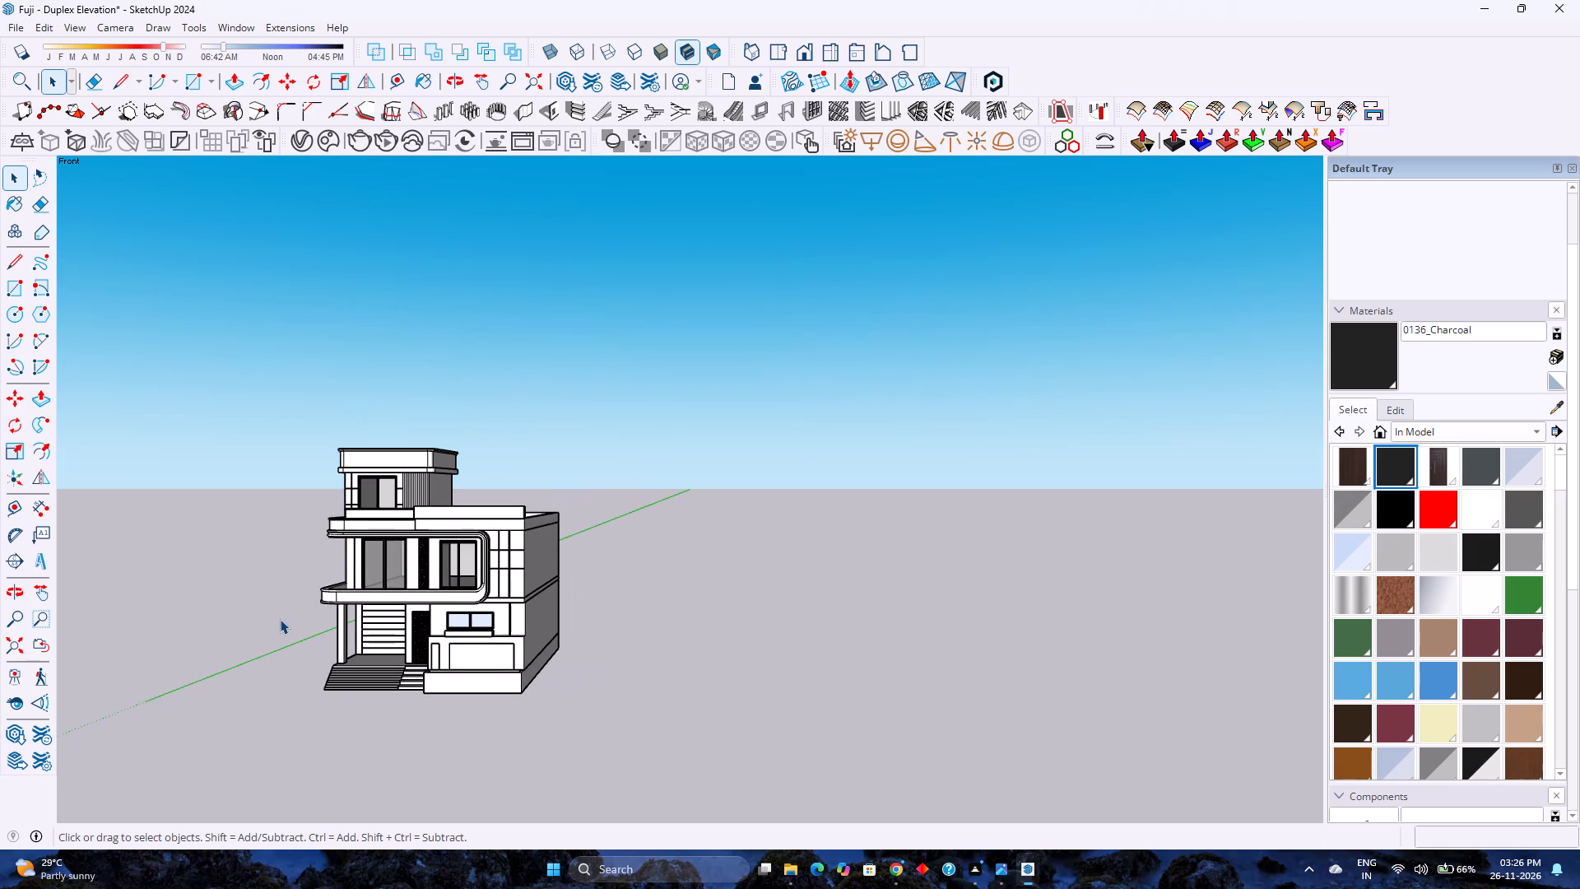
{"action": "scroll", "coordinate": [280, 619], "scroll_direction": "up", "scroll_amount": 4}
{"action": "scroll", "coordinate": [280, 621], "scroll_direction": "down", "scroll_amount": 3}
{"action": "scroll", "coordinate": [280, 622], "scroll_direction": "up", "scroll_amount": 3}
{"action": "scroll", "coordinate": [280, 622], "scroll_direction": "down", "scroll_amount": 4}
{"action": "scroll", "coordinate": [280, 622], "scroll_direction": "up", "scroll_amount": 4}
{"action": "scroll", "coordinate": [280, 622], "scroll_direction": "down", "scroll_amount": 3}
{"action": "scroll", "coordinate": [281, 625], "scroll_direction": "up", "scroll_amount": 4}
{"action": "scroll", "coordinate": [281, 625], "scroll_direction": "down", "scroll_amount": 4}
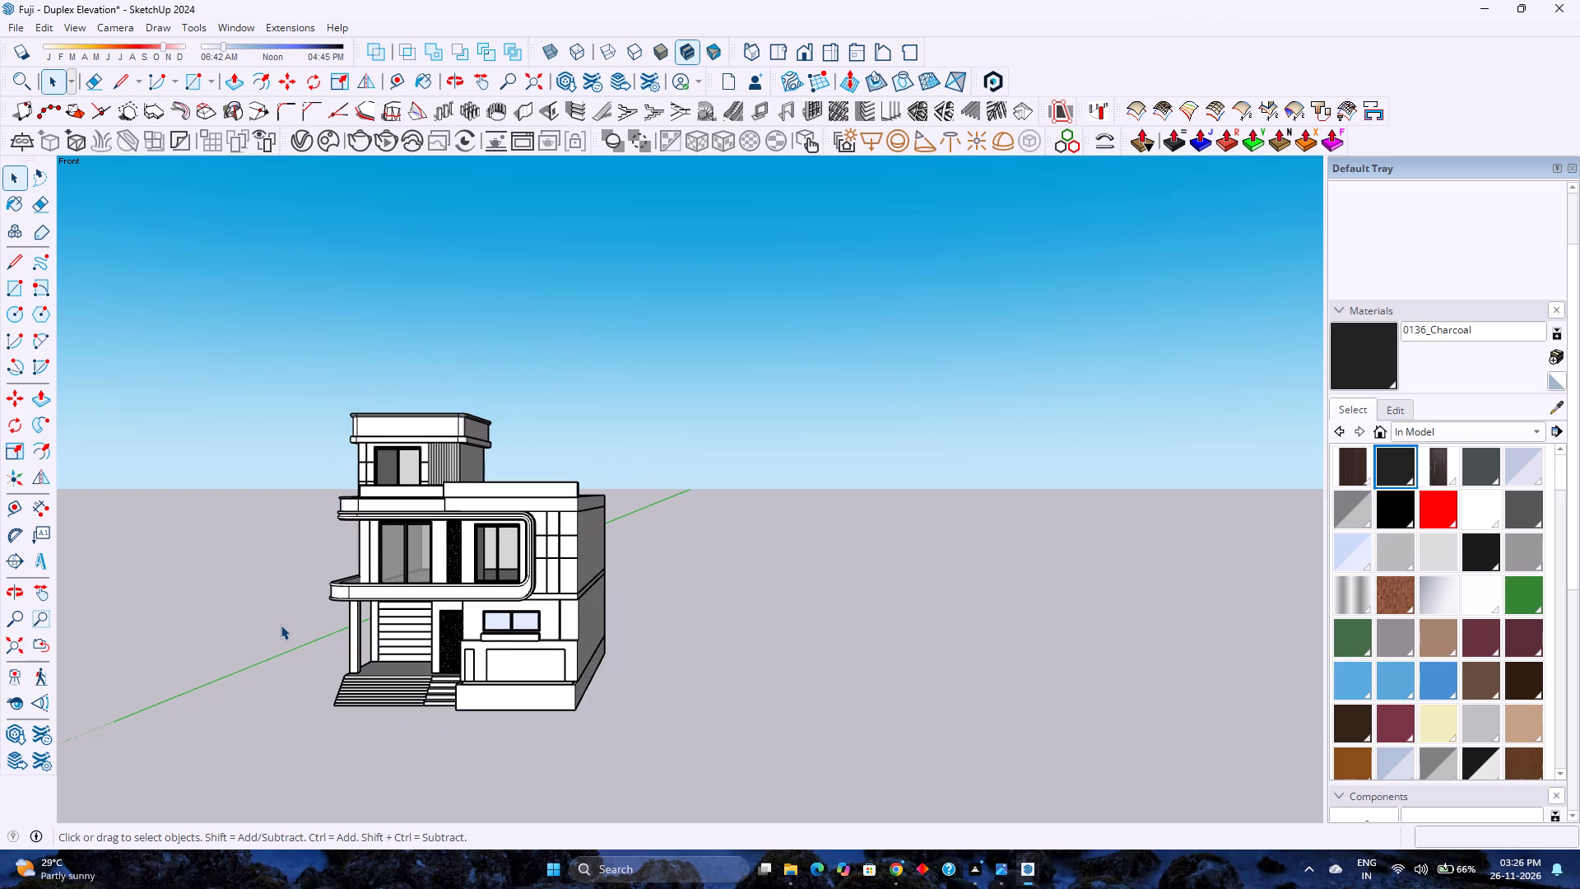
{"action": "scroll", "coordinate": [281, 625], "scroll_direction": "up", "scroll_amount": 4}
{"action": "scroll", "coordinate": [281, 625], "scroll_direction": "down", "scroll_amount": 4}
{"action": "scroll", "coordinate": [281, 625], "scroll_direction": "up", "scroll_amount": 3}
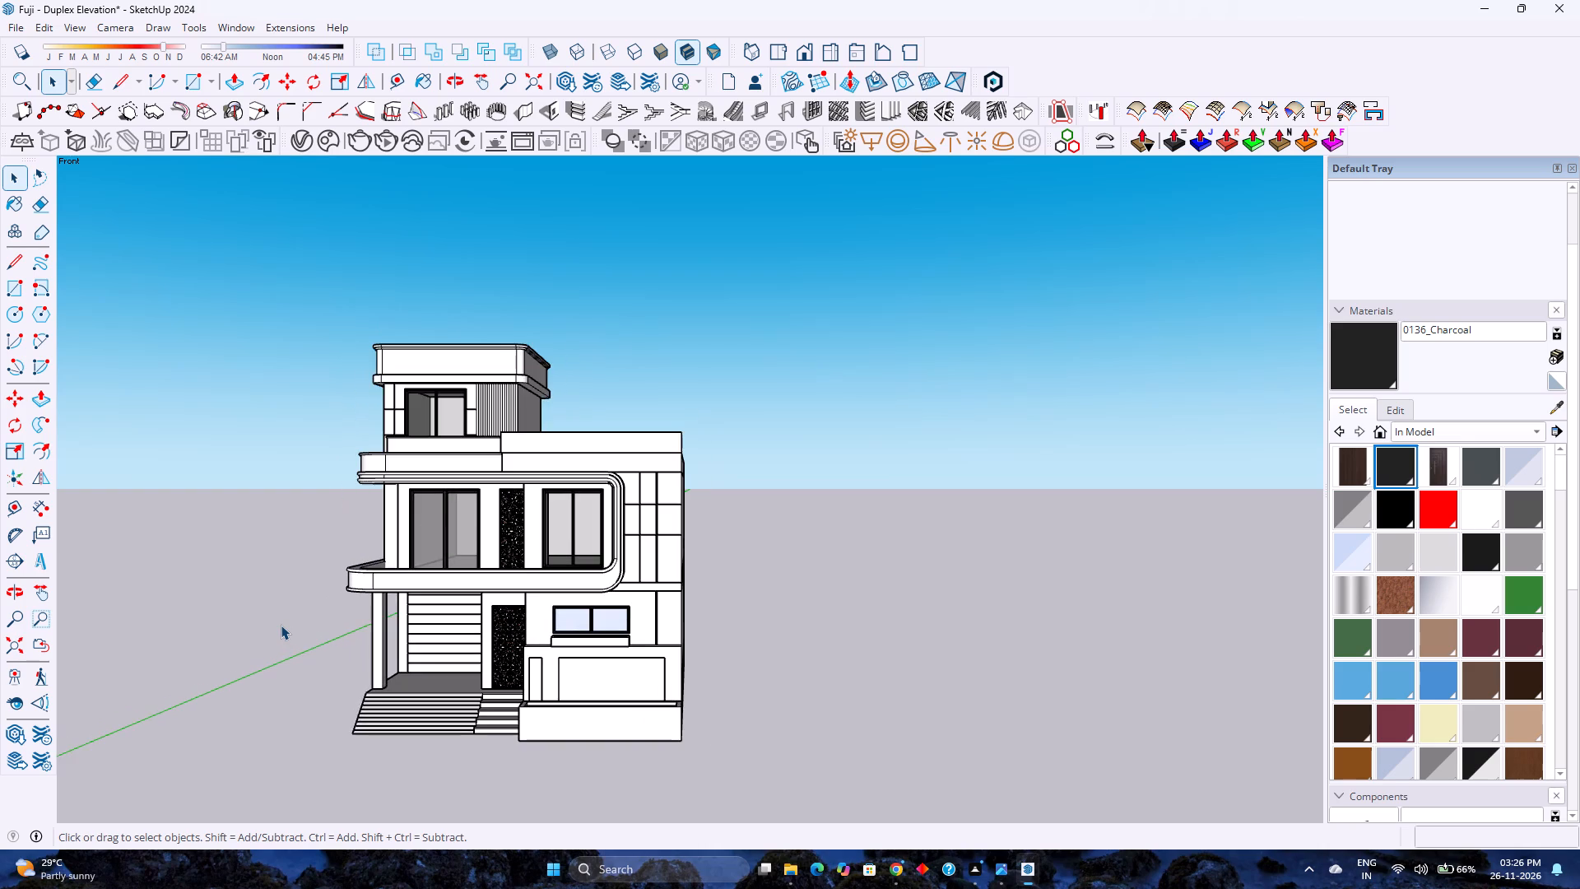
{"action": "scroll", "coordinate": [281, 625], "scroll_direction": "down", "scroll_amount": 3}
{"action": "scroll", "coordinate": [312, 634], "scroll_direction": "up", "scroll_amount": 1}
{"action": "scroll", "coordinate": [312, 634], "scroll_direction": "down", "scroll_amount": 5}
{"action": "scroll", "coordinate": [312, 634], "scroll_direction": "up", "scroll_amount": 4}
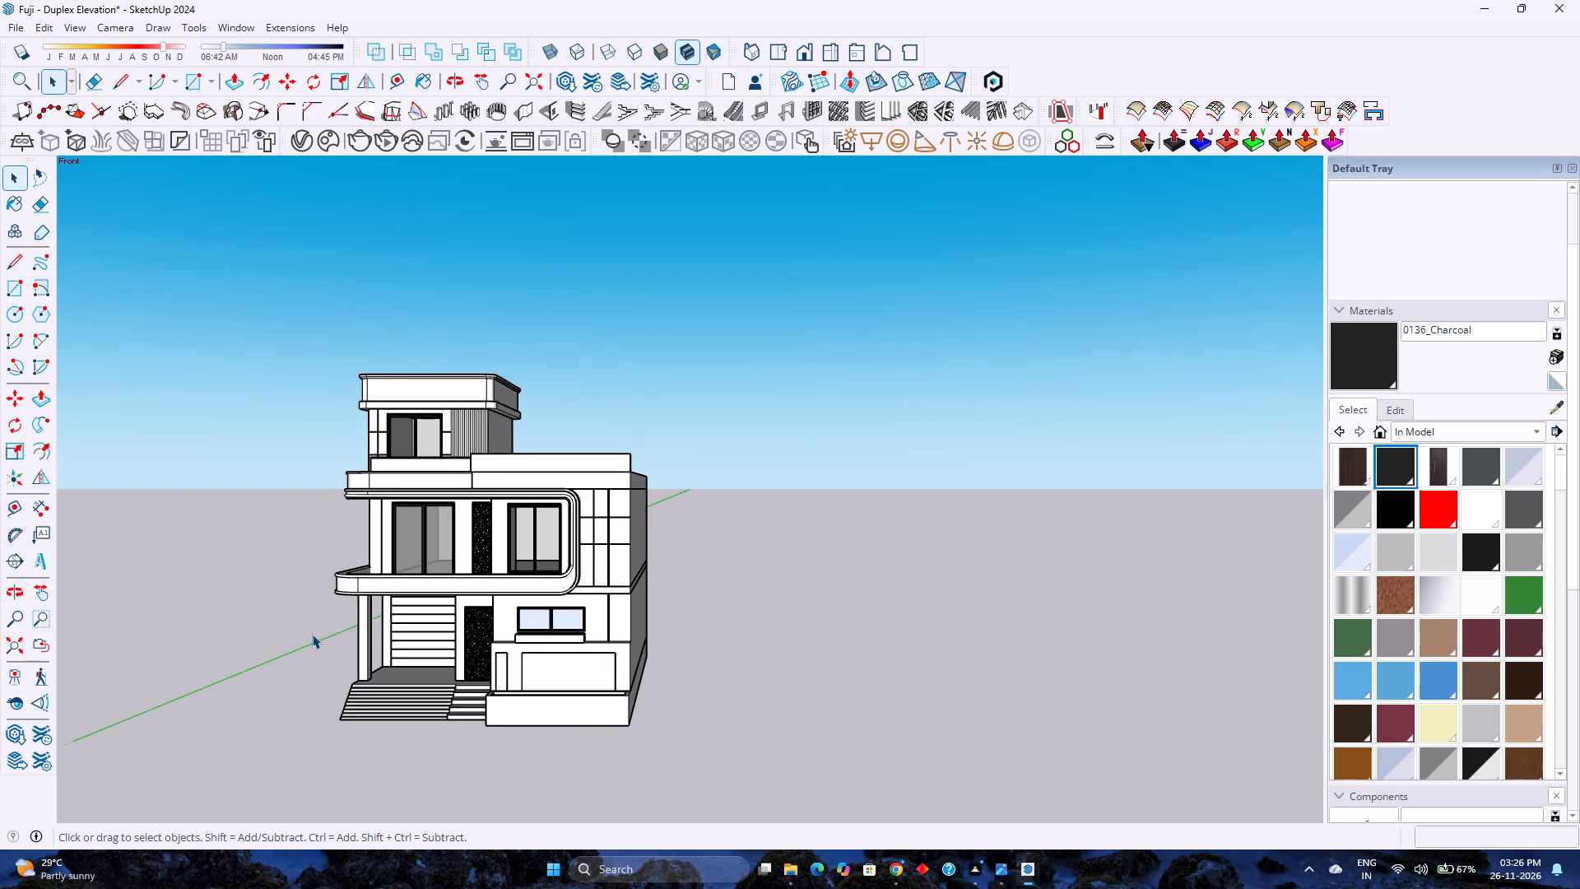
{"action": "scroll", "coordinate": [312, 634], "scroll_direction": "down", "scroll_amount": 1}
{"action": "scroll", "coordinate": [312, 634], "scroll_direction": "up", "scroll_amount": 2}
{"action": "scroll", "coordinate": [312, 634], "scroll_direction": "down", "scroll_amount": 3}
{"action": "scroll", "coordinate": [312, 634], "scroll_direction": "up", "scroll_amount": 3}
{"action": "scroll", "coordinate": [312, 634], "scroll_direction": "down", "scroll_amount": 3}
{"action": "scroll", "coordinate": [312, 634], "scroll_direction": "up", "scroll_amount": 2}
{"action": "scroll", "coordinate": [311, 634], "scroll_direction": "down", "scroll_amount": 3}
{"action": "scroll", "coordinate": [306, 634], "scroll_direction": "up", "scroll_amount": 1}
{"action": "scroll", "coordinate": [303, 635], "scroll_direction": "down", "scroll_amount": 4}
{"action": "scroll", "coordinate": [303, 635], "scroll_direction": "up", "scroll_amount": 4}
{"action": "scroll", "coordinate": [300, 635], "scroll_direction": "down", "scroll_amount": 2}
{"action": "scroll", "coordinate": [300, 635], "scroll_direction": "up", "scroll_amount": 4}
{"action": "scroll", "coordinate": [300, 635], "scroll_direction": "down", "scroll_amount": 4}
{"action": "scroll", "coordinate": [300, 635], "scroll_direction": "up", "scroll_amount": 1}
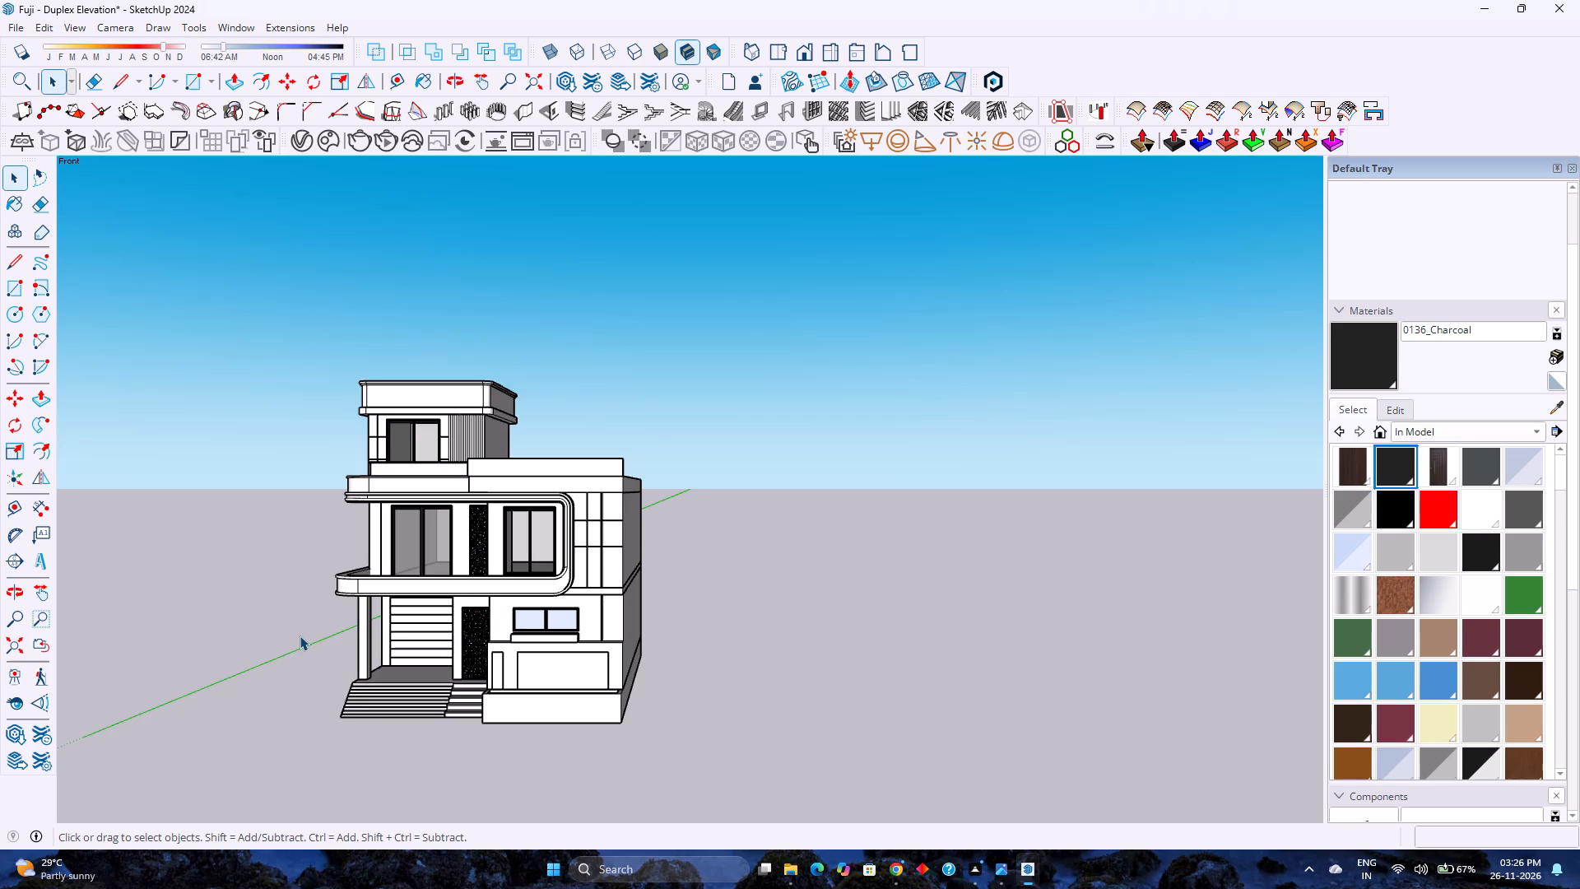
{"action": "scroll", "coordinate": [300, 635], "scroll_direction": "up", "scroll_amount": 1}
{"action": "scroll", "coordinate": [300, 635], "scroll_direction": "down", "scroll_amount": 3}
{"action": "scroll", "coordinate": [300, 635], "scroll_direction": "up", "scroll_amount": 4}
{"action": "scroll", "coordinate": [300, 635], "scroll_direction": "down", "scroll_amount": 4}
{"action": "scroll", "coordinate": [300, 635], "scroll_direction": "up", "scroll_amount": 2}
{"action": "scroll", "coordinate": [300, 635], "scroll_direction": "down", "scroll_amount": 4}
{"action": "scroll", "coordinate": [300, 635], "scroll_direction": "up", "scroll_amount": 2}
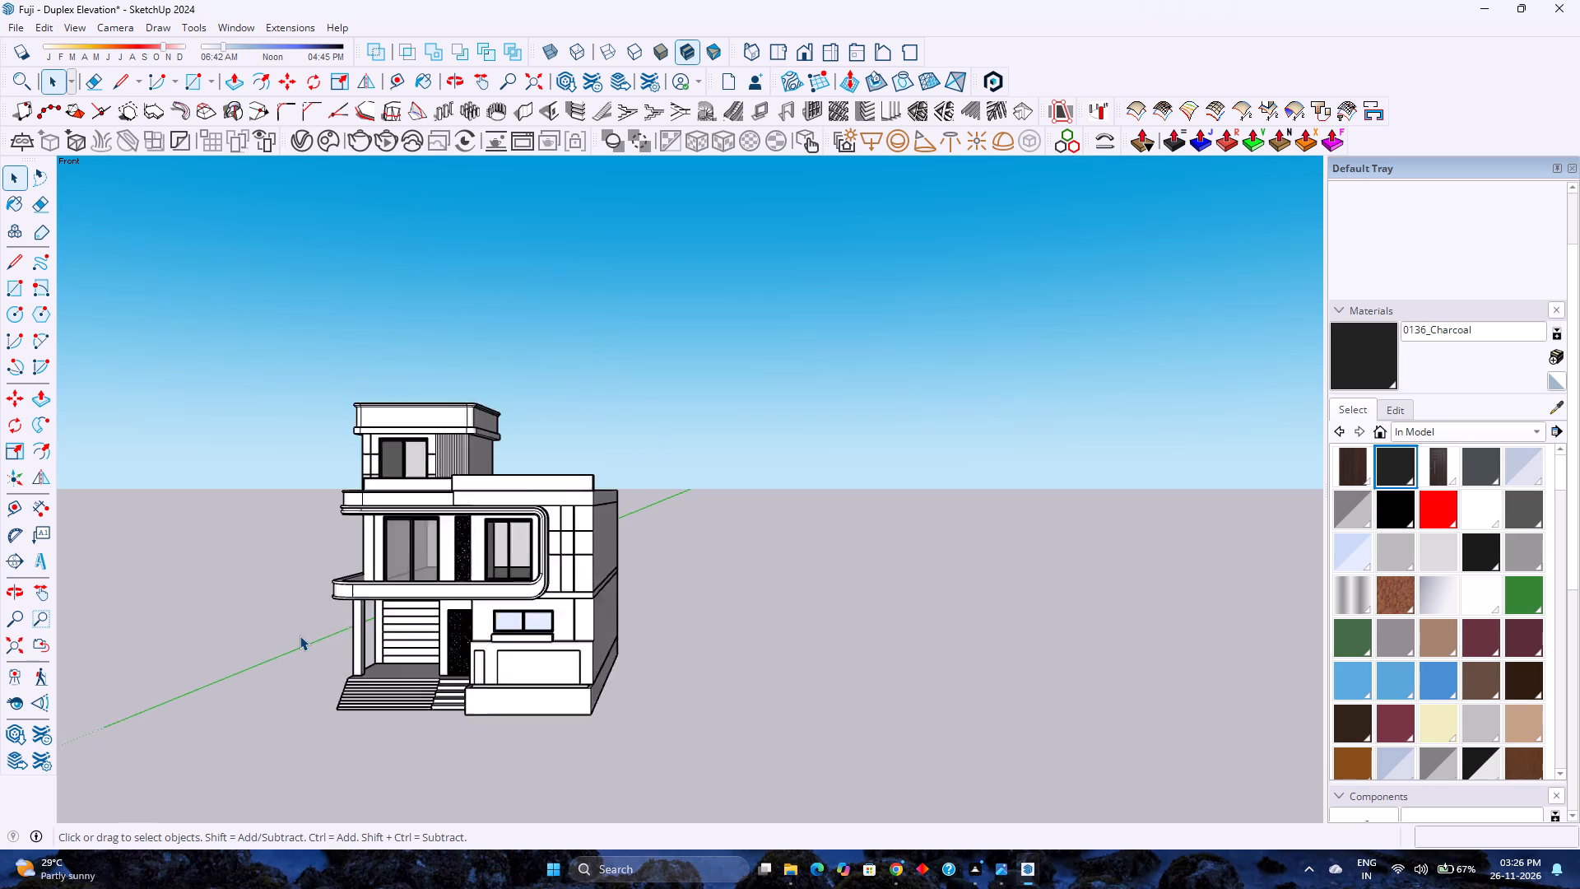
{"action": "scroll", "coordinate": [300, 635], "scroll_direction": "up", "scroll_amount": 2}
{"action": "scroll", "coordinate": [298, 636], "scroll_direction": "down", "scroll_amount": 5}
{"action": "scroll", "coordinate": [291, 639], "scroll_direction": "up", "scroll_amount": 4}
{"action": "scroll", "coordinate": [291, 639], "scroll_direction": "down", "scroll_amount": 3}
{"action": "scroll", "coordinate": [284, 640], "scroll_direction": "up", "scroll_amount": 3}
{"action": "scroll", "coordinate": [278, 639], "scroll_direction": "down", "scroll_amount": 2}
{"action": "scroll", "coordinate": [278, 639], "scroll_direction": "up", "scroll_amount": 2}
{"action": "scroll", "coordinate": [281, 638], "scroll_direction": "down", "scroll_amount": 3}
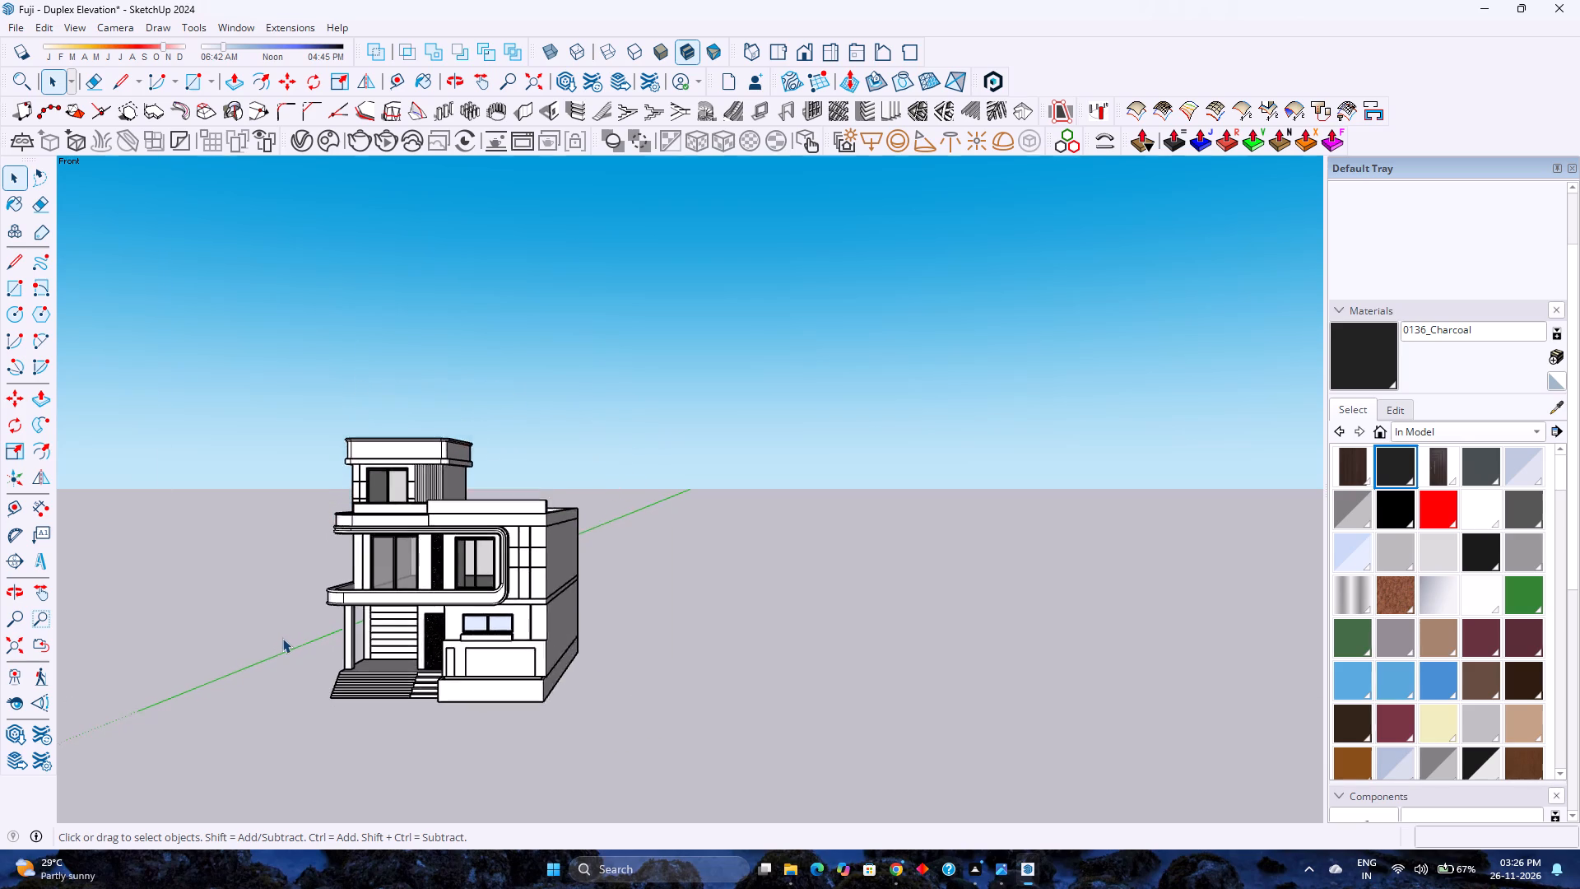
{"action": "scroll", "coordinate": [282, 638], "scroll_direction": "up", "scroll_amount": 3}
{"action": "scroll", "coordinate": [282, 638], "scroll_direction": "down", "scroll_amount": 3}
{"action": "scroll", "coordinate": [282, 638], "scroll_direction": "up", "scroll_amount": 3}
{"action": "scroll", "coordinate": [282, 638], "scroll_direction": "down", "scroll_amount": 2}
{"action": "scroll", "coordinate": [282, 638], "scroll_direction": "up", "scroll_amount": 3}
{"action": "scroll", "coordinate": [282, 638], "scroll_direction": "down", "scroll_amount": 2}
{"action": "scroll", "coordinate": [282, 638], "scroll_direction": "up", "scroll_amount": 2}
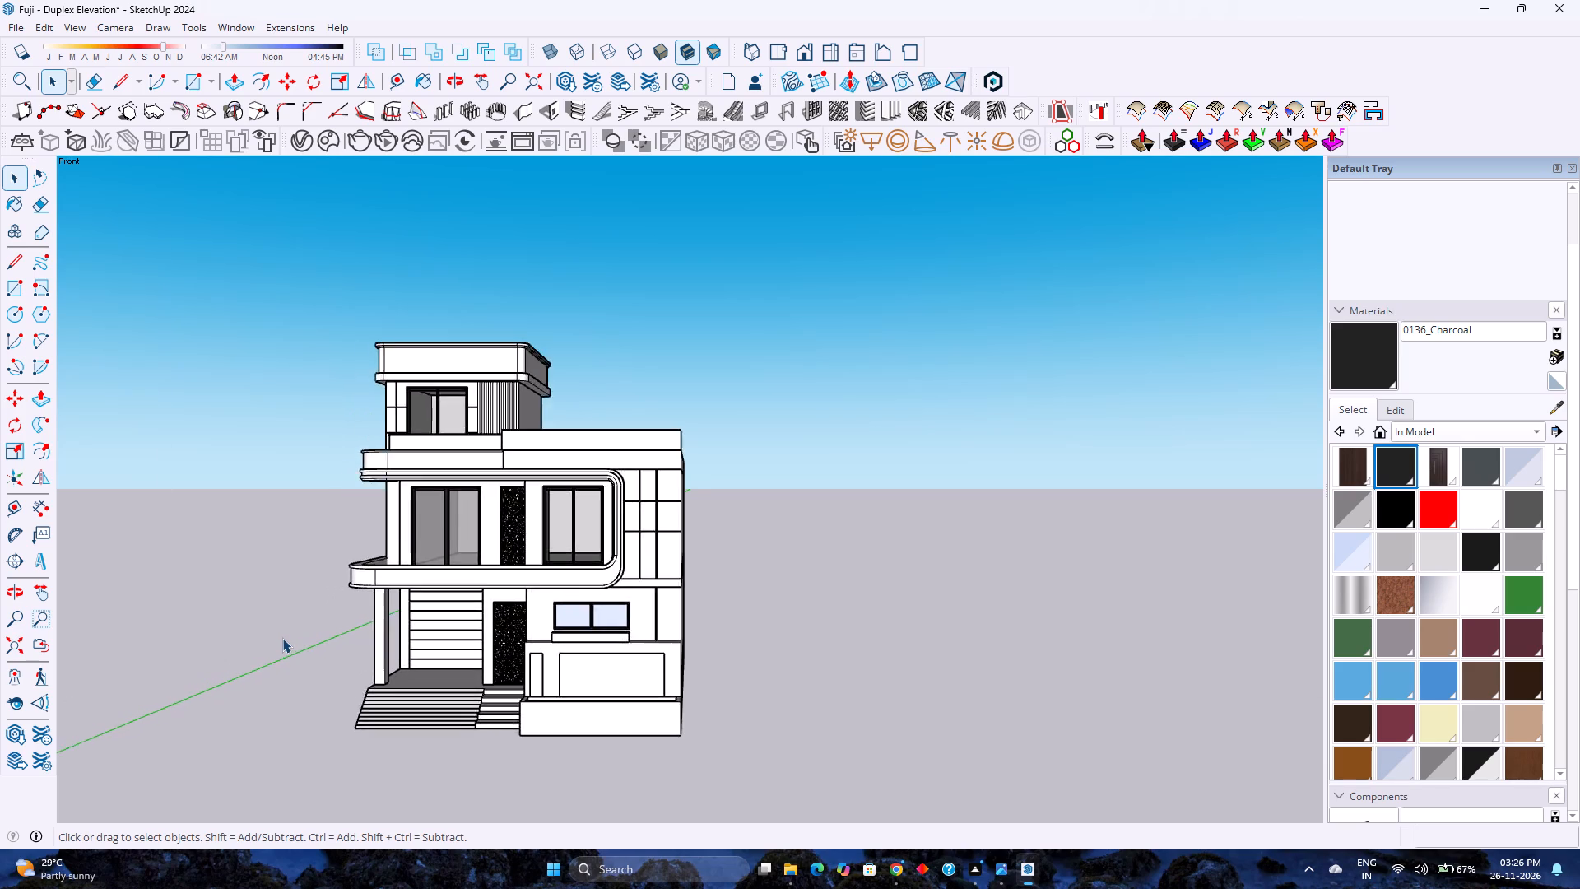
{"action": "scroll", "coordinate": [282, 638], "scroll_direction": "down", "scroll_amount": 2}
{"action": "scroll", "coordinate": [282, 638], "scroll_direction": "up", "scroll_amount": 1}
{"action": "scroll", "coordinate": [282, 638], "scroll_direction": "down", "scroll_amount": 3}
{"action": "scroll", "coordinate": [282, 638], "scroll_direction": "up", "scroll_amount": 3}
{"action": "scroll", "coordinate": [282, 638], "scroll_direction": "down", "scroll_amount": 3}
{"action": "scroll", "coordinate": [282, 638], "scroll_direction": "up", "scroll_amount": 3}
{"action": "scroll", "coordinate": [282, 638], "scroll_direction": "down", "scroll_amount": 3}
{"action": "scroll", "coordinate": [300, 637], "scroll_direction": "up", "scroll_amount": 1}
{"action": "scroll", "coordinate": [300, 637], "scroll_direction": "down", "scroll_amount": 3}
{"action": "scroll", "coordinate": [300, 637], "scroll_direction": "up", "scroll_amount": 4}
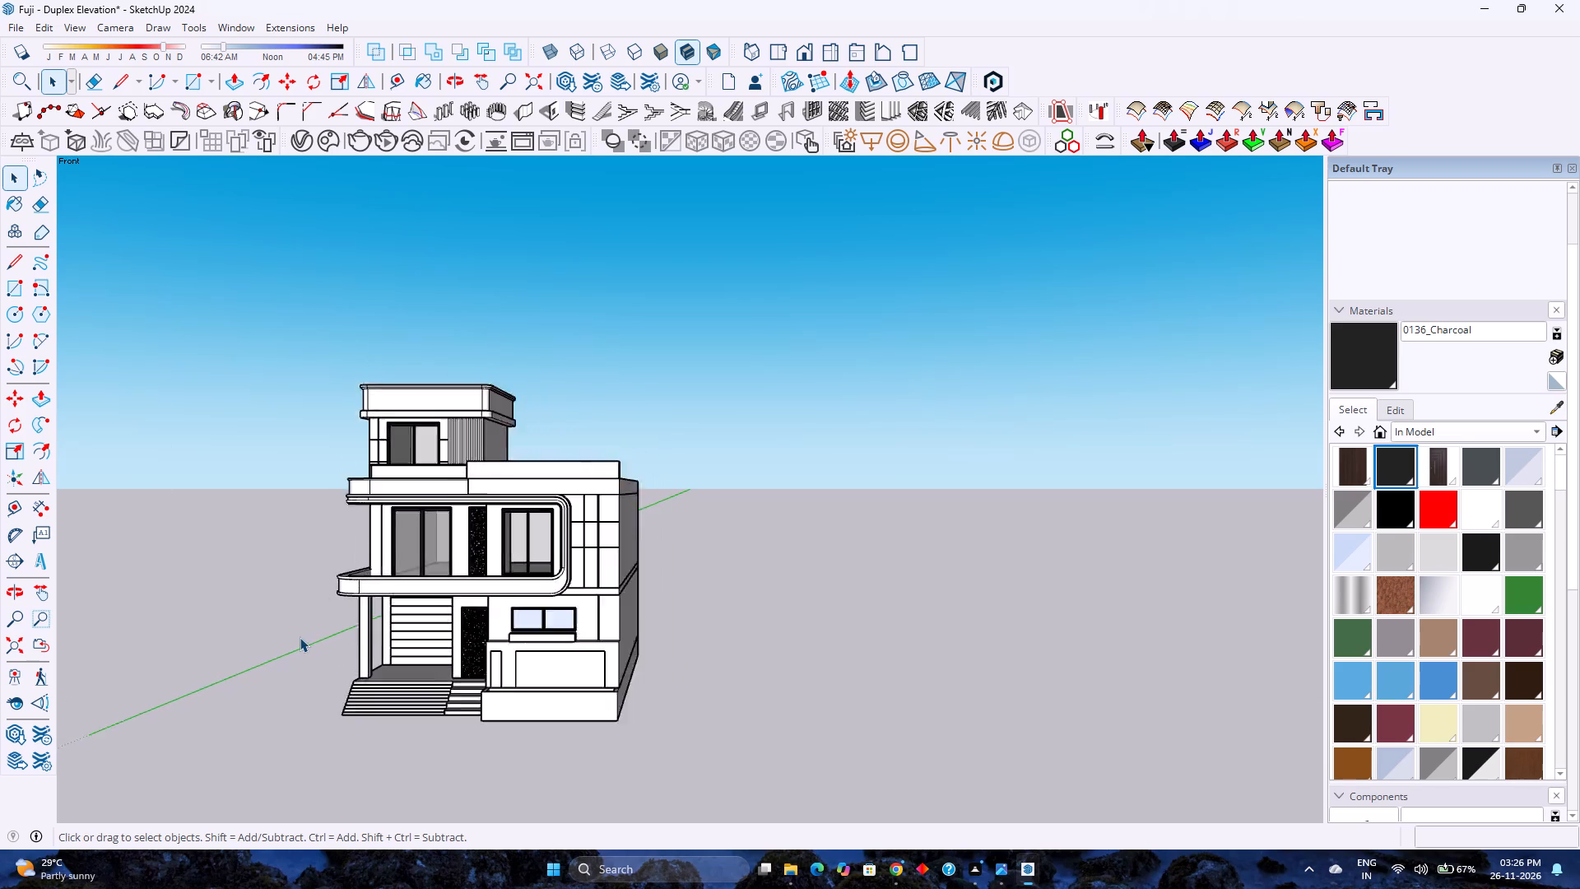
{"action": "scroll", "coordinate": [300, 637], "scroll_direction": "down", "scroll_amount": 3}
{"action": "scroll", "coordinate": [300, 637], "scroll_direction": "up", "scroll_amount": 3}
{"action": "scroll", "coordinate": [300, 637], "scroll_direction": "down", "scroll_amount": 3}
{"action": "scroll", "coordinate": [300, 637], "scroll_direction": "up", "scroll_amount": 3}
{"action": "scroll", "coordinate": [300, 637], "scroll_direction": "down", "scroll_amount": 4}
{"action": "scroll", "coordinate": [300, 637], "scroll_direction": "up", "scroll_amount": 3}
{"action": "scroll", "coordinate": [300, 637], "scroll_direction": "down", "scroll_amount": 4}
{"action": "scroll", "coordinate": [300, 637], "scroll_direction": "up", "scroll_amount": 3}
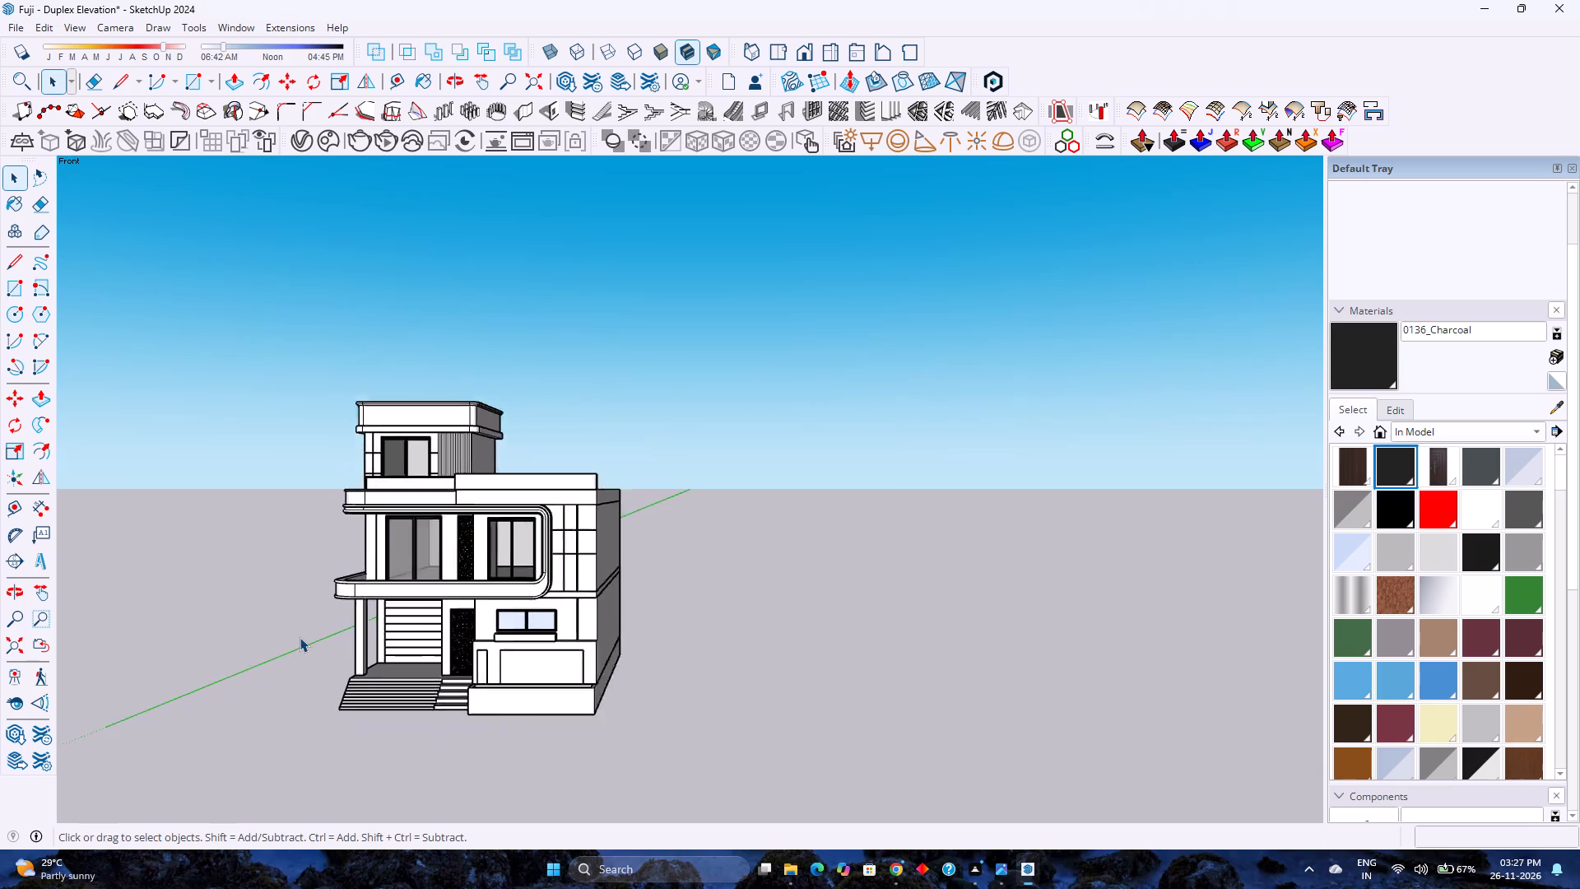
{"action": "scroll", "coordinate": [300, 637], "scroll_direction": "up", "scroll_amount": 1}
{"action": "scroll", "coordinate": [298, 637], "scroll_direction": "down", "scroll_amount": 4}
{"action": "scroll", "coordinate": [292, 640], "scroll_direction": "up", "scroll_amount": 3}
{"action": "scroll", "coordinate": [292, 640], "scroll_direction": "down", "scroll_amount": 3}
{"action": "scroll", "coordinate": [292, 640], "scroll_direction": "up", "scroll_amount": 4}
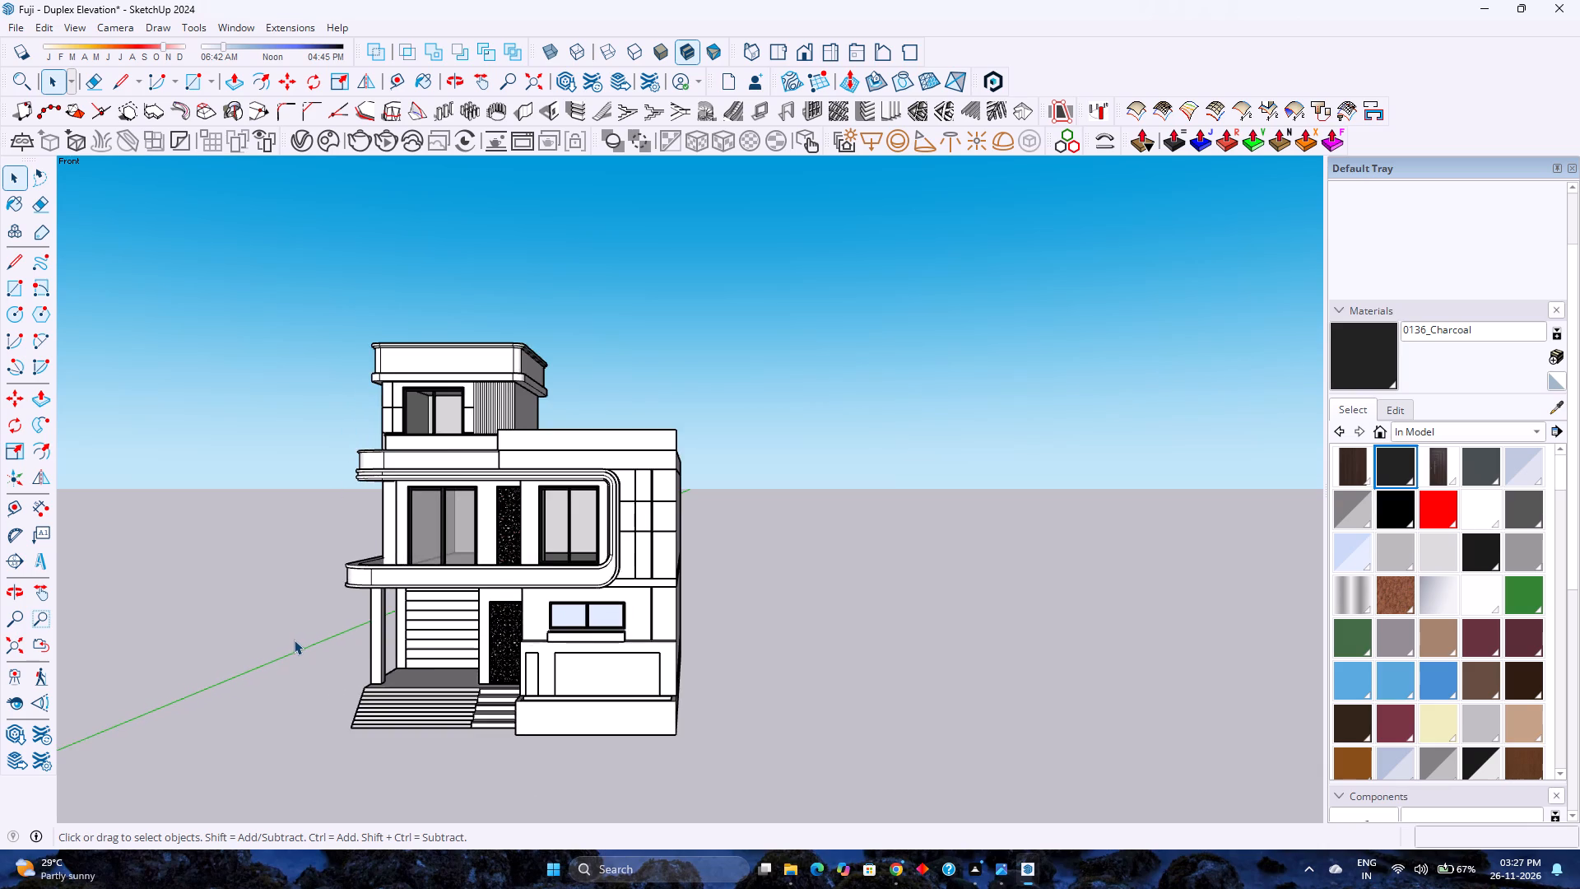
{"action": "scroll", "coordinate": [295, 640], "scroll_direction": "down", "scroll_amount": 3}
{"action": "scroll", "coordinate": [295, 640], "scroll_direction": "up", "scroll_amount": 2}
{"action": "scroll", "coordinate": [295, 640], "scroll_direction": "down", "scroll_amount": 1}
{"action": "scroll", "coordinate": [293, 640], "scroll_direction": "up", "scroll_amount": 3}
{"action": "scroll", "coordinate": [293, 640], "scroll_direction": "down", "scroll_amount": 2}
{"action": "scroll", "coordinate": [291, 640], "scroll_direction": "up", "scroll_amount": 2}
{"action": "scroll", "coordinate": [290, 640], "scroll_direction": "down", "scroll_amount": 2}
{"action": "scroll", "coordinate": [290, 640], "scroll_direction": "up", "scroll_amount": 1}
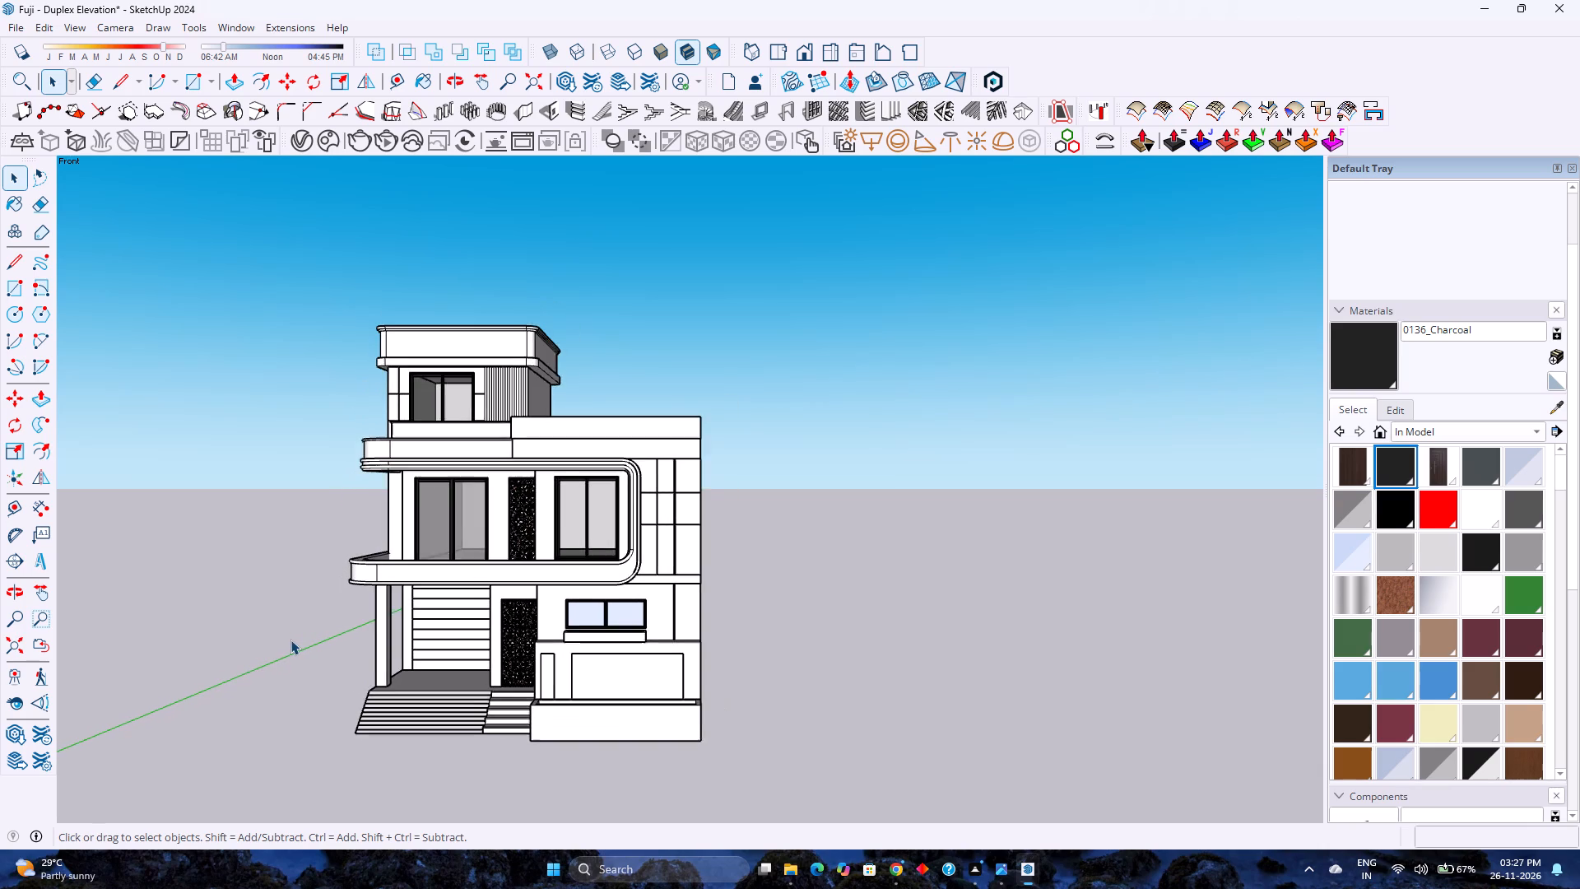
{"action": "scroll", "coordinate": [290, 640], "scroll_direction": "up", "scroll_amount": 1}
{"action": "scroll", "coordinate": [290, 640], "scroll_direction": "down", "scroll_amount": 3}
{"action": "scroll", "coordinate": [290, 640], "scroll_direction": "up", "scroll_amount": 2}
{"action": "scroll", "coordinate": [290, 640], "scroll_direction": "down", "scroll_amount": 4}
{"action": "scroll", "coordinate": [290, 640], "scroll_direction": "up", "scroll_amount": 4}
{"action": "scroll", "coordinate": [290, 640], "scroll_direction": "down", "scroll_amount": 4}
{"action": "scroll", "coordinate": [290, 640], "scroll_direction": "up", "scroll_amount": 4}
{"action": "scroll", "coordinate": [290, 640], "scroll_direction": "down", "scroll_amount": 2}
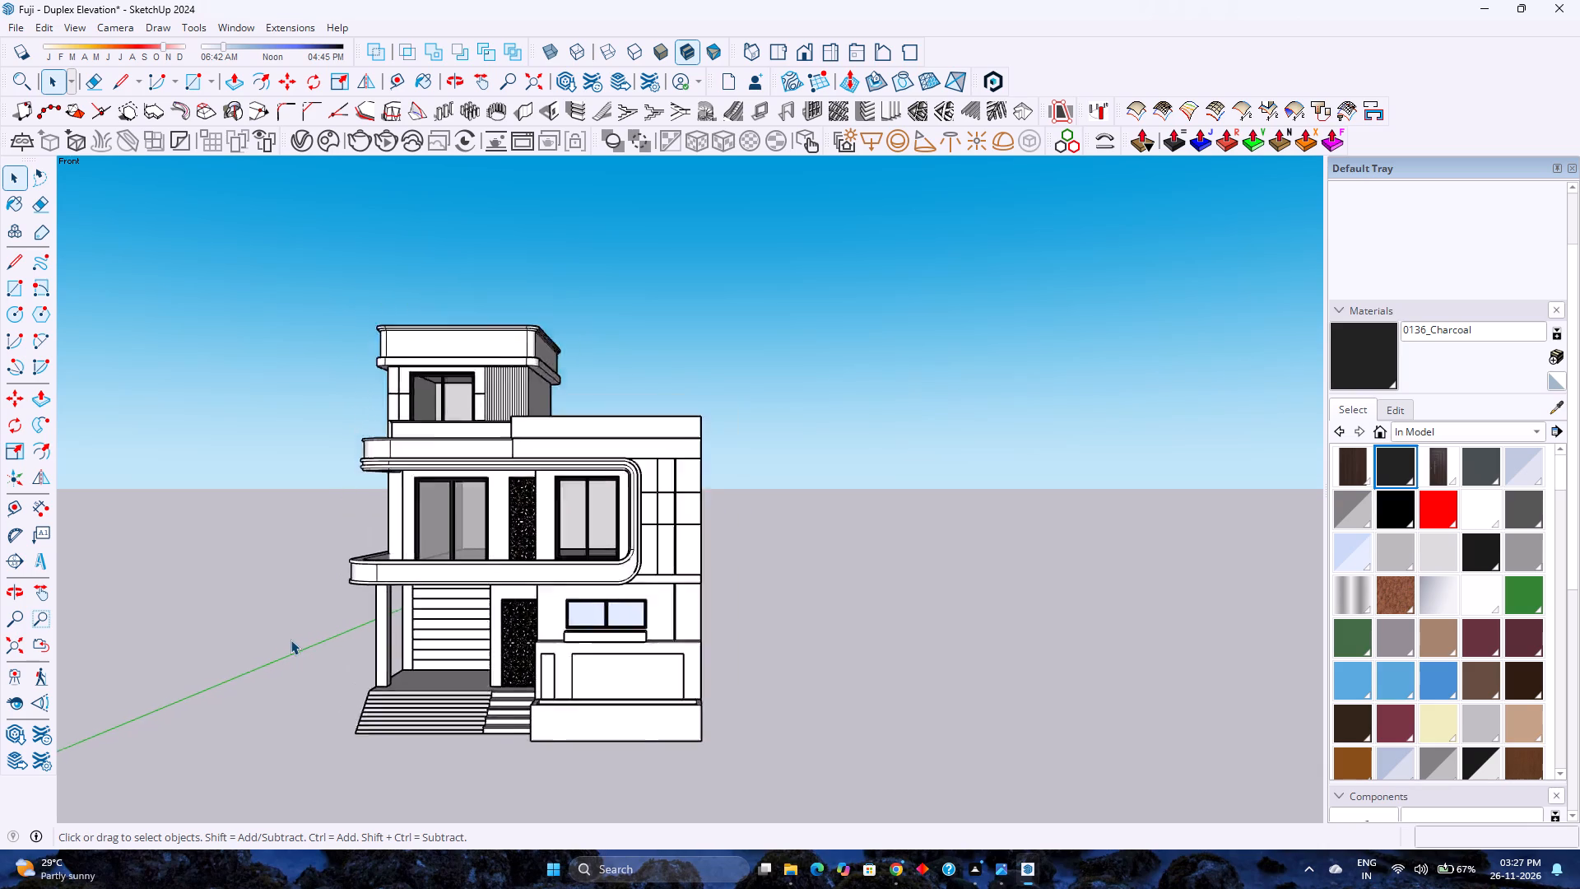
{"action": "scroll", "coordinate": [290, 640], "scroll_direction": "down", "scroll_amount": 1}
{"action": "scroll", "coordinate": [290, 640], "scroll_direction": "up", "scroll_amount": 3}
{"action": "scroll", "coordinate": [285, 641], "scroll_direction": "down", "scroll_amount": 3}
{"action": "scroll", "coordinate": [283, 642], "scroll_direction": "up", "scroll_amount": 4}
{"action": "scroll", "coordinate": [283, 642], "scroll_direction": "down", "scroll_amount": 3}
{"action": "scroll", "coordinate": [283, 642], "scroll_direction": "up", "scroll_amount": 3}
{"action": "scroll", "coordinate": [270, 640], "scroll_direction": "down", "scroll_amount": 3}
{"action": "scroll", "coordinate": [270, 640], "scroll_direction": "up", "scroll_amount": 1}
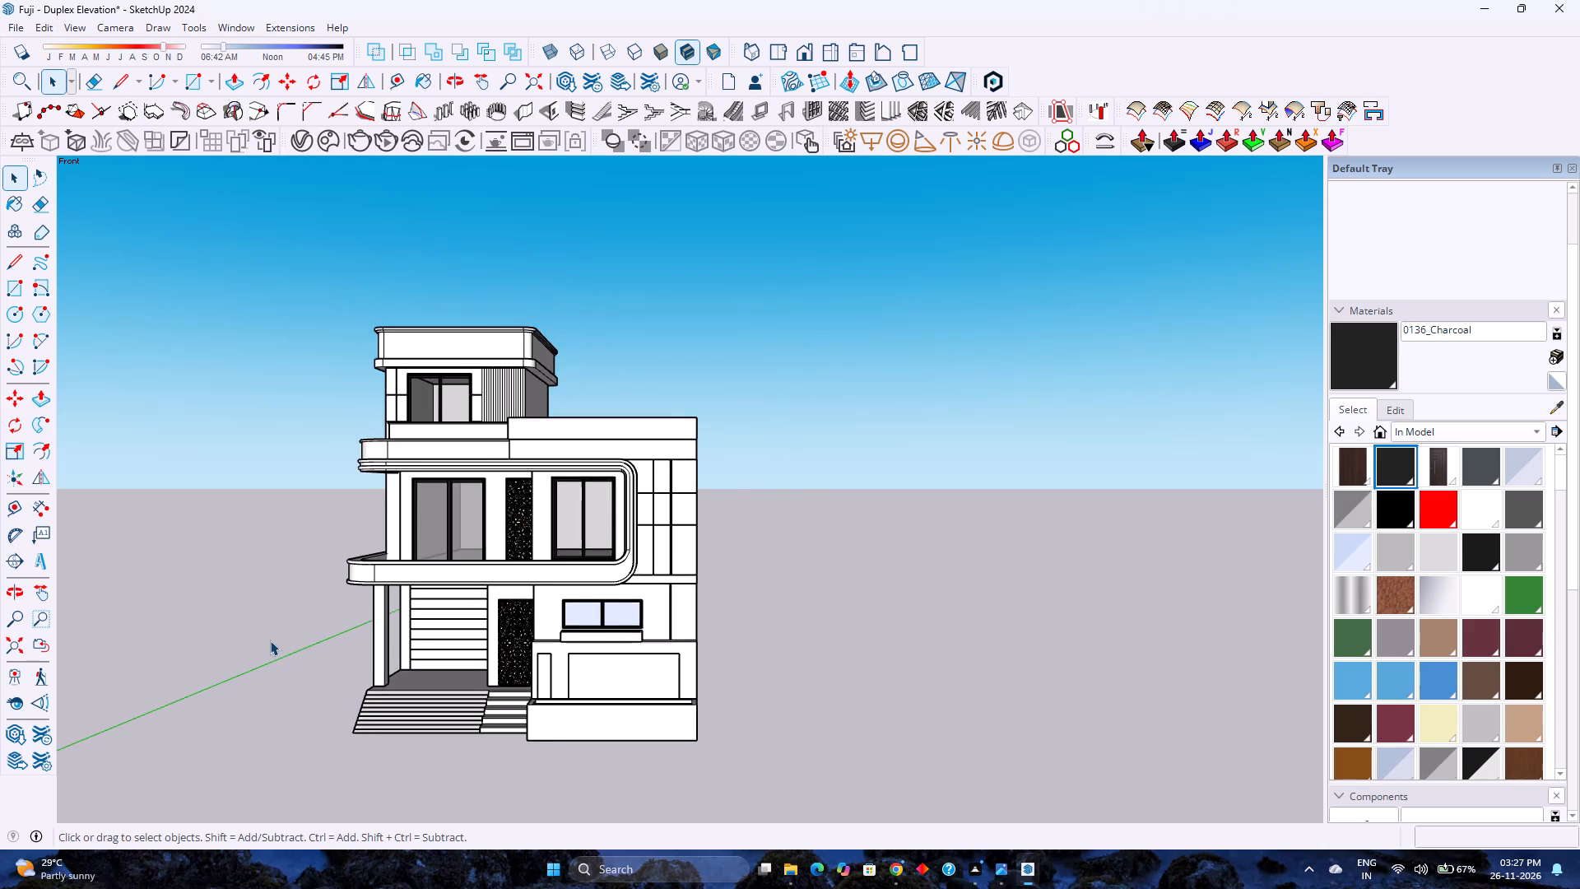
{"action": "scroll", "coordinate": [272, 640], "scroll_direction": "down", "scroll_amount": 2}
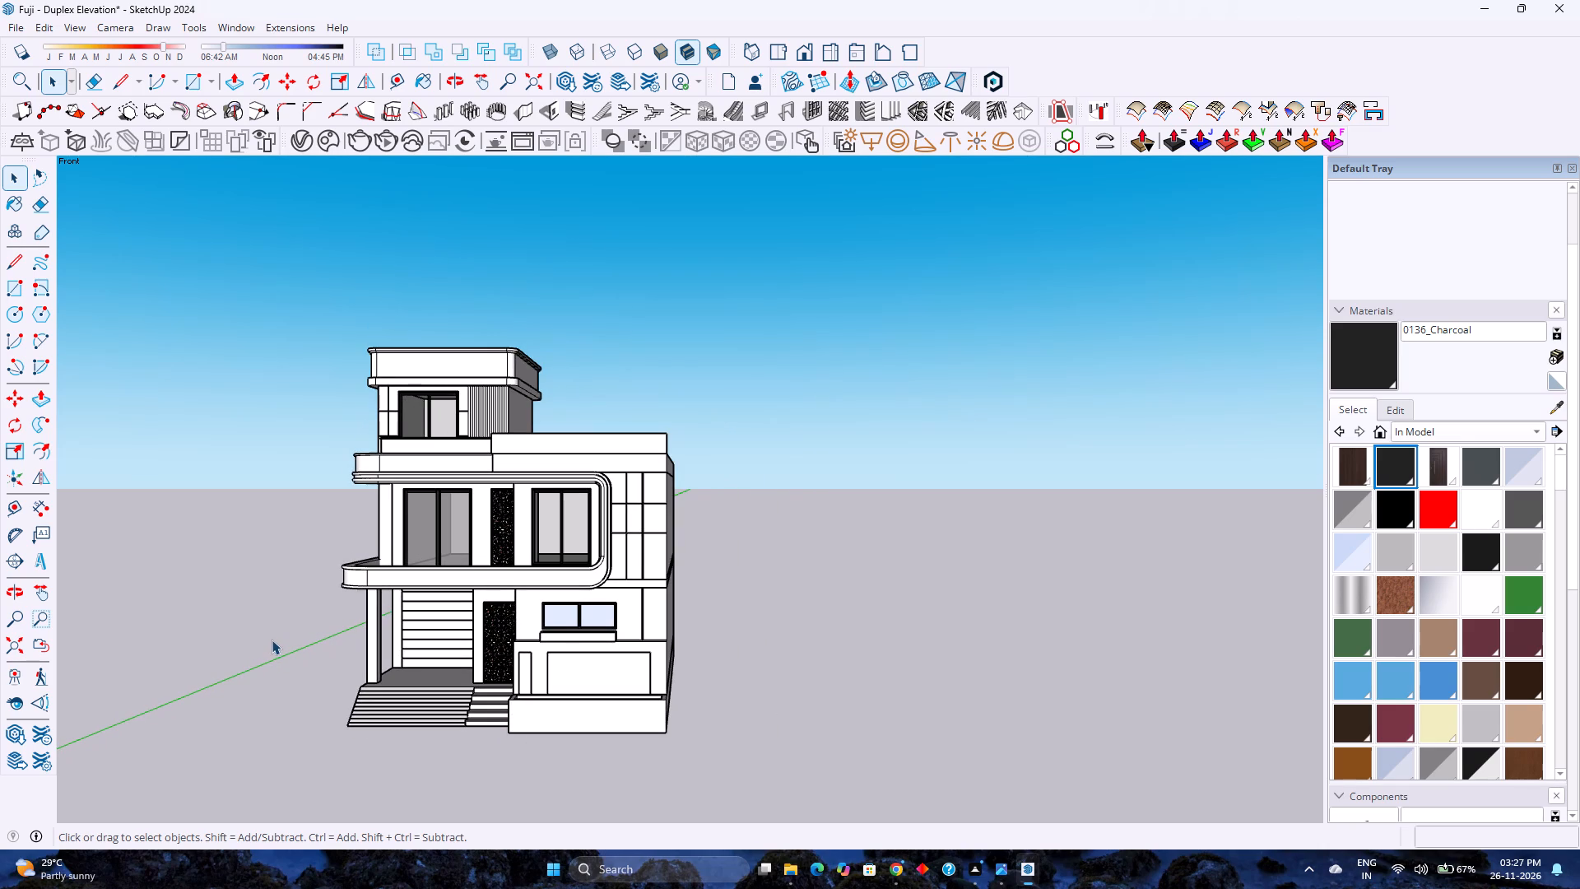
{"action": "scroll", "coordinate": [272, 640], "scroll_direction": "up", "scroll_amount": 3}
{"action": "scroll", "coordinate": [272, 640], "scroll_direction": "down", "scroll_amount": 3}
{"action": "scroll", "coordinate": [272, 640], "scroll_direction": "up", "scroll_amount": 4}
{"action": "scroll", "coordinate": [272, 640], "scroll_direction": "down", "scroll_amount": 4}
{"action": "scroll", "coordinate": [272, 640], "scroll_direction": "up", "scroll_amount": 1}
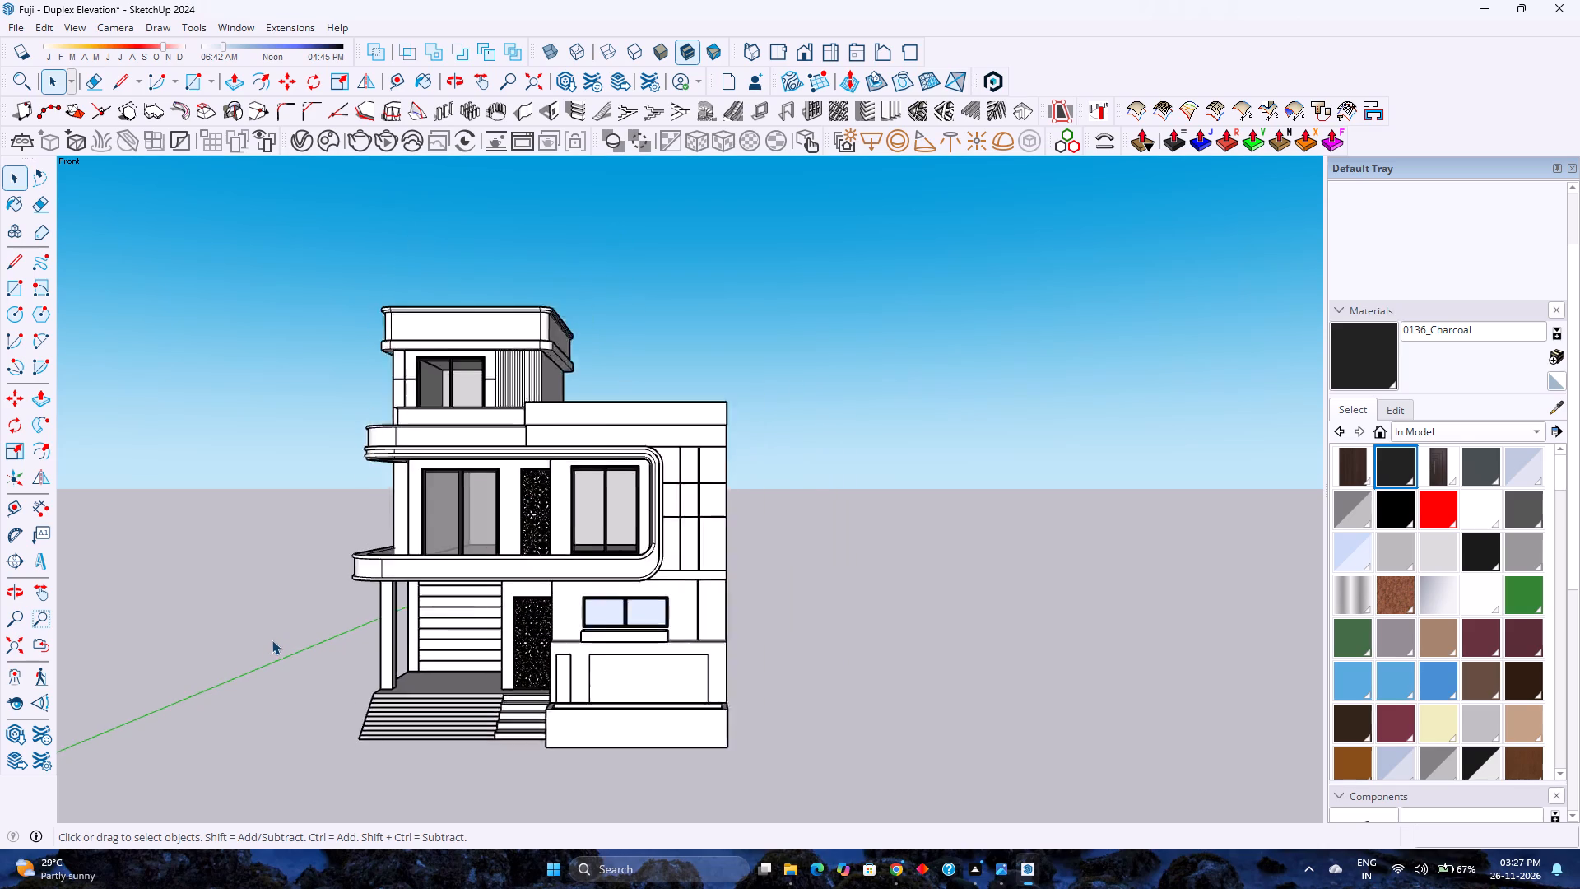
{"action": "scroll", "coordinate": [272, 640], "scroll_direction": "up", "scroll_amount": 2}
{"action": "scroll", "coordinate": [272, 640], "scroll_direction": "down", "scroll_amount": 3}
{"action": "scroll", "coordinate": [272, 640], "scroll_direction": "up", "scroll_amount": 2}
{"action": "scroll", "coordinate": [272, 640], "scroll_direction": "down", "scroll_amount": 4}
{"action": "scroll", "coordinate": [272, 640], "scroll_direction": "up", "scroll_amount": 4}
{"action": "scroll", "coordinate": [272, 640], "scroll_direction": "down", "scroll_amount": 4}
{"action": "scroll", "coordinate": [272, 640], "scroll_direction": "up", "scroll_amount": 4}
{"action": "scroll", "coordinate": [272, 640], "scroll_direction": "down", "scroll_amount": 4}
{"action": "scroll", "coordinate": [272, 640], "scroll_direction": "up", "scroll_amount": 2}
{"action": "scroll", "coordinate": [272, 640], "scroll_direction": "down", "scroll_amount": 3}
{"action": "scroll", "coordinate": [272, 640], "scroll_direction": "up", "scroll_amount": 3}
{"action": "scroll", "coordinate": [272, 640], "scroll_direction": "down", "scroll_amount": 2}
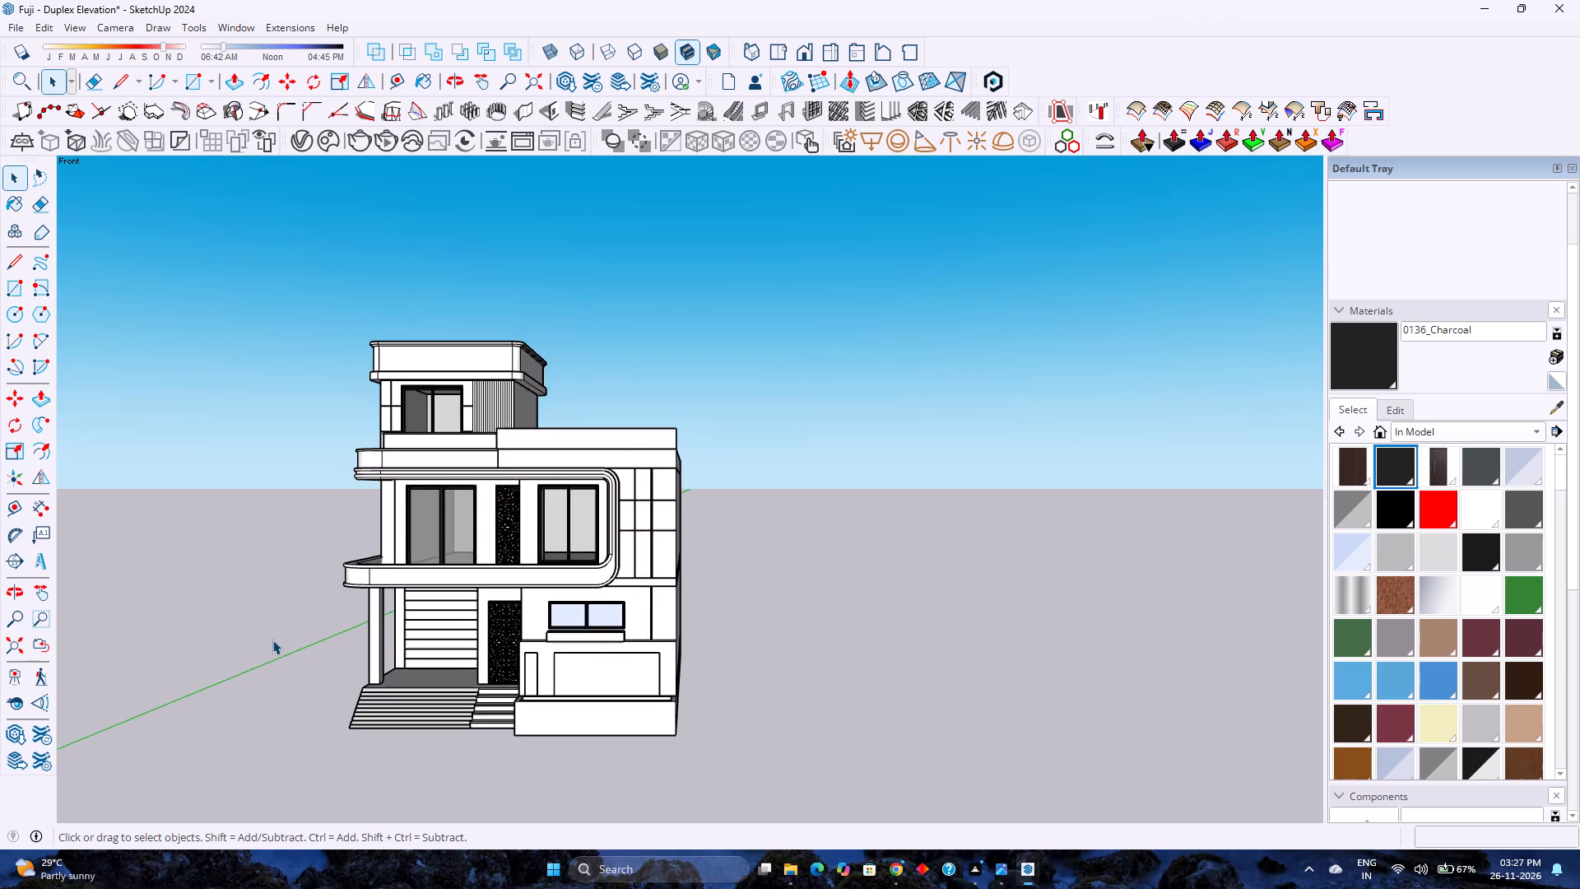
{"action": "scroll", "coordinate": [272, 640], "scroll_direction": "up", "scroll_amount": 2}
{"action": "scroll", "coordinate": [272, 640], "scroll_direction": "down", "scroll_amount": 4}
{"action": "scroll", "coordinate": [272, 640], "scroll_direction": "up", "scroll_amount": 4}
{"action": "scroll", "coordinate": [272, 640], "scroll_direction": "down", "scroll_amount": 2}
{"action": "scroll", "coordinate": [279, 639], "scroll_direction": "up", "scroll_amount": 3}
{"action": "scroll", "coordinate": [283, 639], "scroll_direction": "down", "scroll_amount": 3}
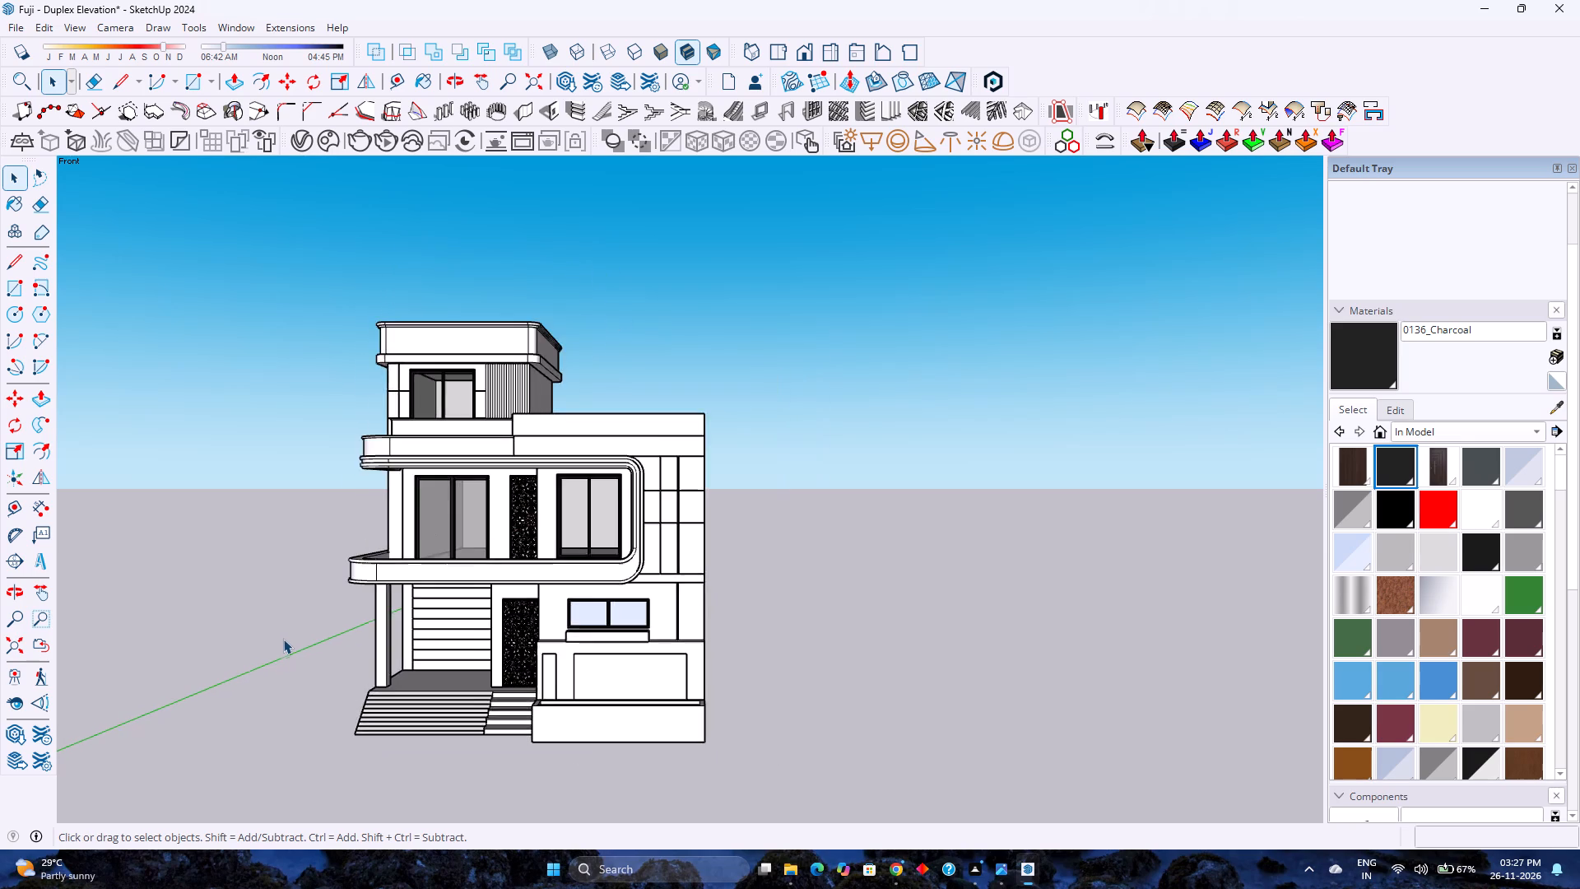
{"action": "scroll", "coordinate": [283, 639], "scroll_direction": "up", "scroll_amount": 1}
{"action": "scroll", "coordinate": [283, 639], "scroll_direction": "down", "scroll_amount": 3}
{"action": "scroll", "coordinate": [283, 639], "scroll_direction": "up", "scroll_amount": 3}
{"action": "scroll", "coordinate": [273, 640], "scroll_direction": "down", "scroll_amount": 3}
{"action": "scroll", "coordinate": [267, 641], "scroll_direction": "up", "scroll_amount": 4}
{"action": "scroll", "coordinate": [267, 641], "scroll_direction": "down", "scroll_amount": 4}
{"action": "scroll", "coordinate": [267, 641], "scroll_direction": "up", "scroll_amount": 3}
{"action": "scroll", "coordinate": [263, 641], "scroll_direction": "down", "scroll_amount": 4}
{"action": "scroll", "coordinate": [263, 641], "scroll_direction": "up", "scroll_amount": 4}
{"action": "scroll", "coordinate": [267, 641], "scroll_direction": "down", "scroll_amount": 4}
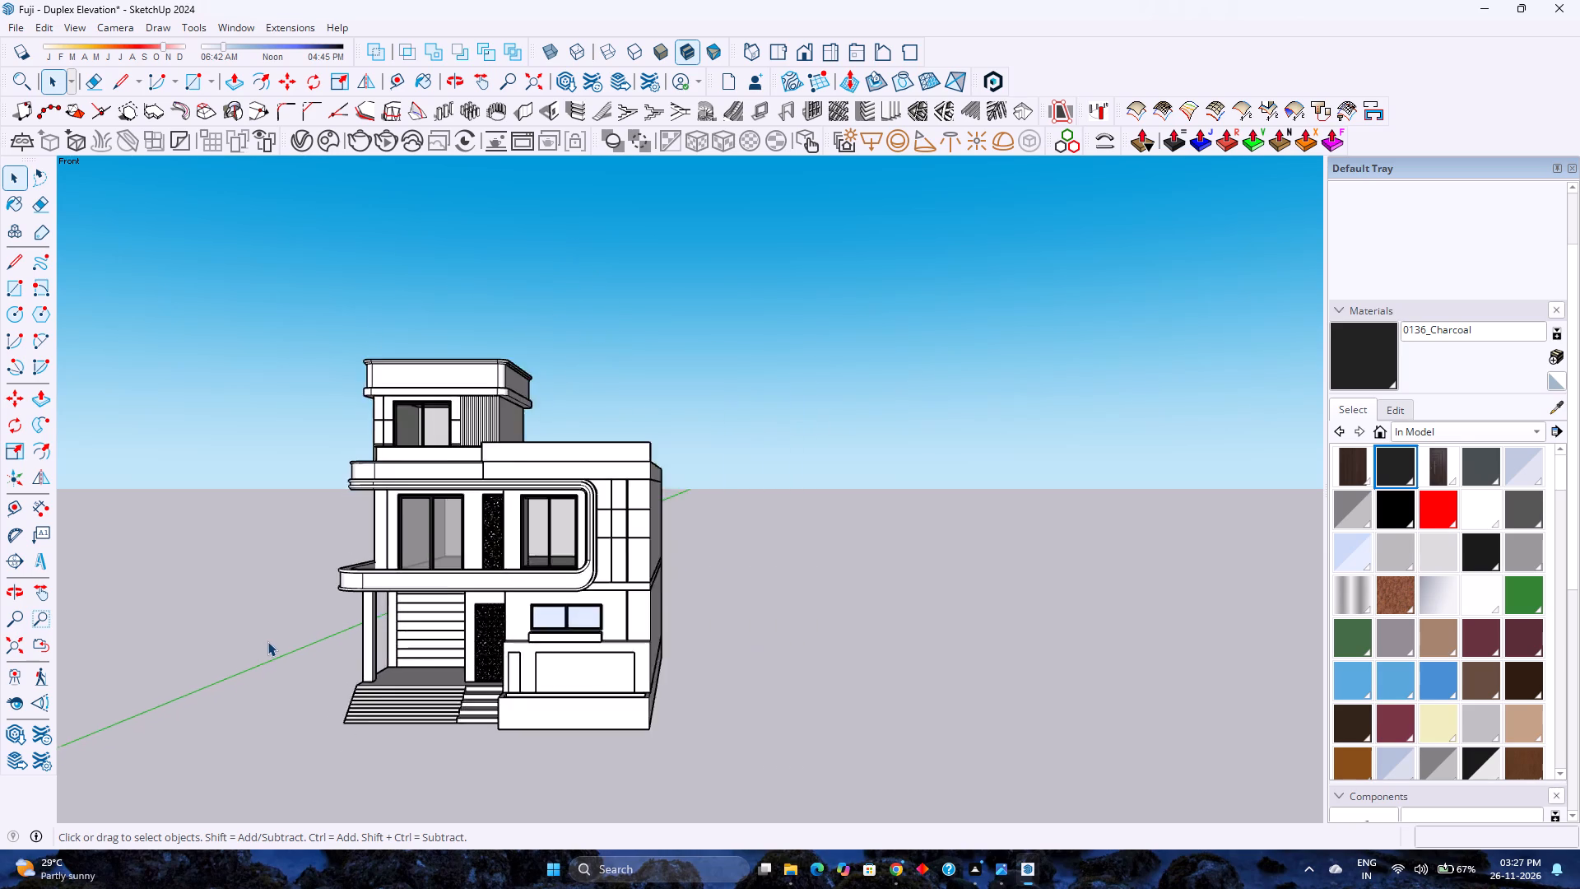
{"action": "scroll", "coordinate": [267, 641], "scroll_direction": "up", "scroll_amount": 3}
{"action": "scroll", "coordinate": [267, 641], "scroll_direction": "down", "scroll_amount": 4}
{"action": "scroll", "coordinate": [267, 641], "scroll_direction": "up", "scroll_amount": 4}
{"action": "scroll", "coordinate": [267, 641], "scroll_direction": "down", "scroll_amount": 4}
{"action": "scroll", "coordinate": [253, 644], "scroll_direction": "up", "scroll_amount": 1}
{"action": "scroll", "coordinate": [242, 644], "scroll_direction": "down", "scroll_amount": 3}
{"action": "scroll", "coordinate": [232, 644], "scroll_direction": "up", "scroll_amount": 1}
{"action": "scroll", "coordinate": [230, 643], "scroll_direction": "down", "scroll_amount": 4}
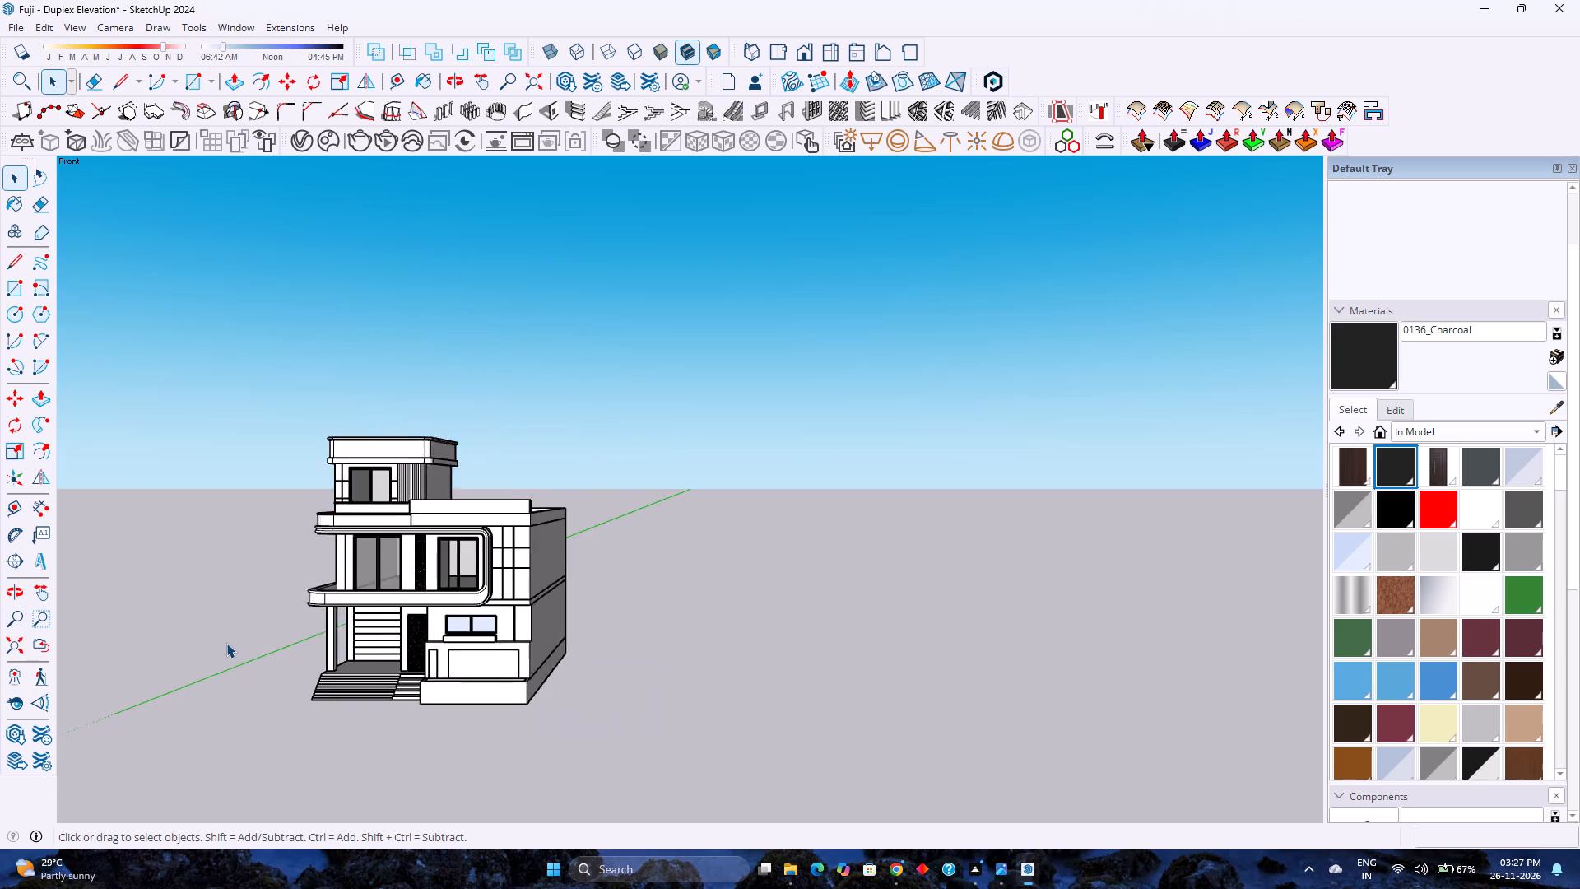
Examine the duplex's front facade, from the entrance steps up to the rooftop room.
{"action": "scroll", "coordinate": [223, 643], "scroll_direction": "up", "scroll_amount": 4}
{"action": "scroll", "coordinate": [221, 643], "scroll_direction": "down", "scroll_amount": 2}
{"action": "scroll", "coordinate": [221, 643], "scroll_direction": "up", "scroll_amount": 3}
{"action": "scroll", "coordinate": [220, 643], "scroll_direction": "down", "scroll_amount": 5}
{"action": "scroll", "coordinate": [220, 643], "scroll_direction": "up", "scroll_amount": 4}
{"action": "scroll", "coordinate": [220, 643], "scroll_direction": "down", "scroll_amount": 5}
{"action": "scroll", "coordinate": [220, 643], "scroll_direction": "up", "scroll_amount": 4}
{"action": "scroll", "coordinate": [220, 643], "scroll_direction": "down", "scroll_amount": 3}
{"action": "scroll", "coordinate": [220, 643], "scroll_direction": "up", "scroll_amount": 4}
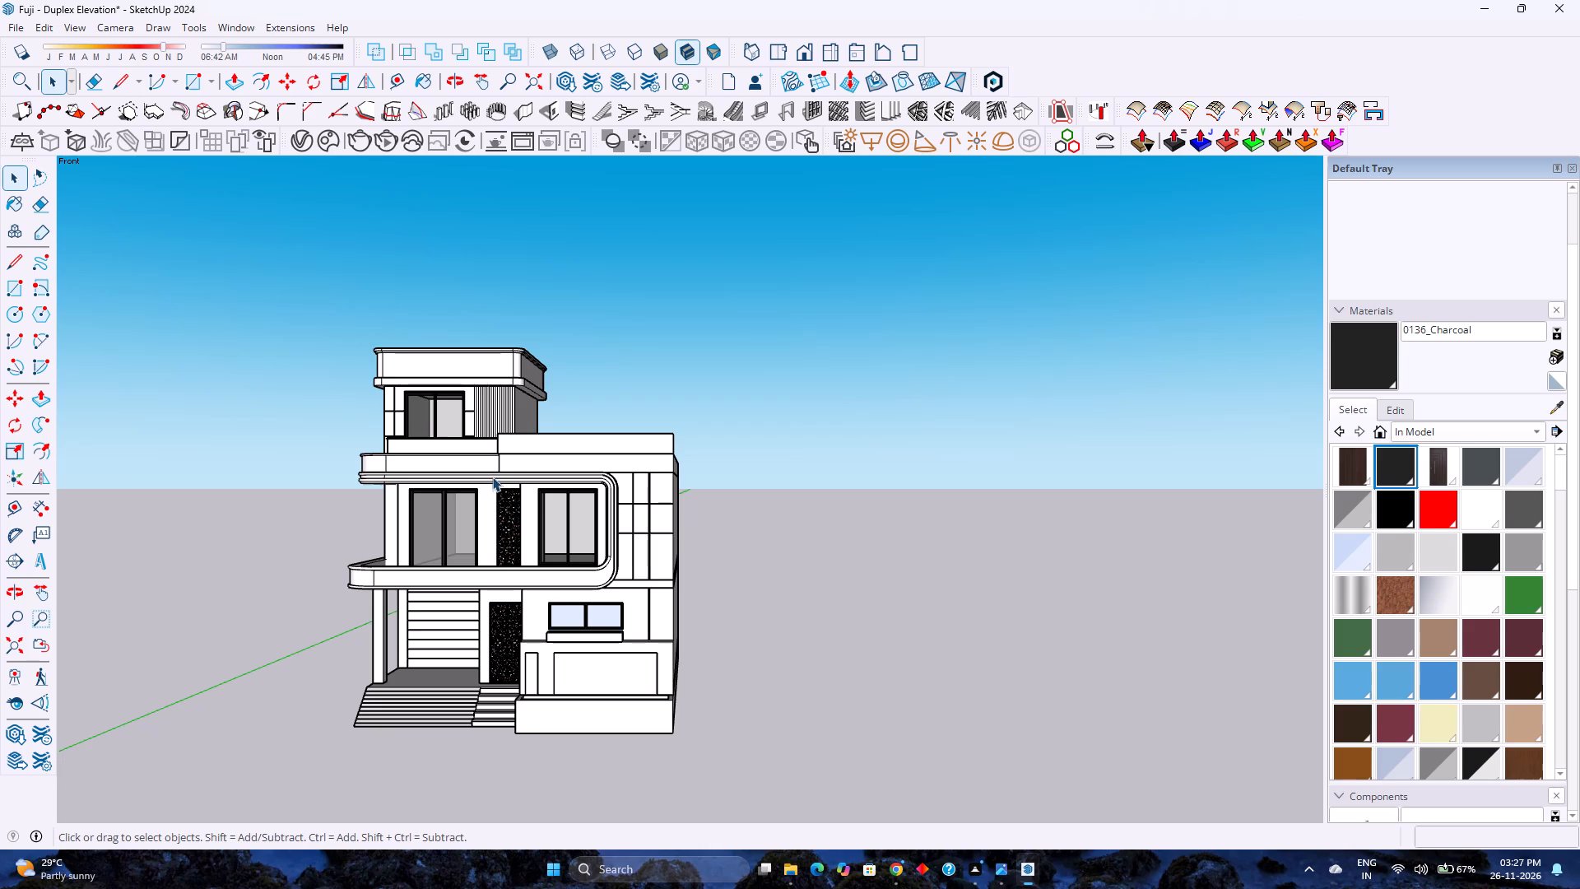
{"action": "scroll", "coordinate": [480, 501], "scroll_direction": "down", "scroll_amount": 2}
{"action": "scroll", "coordinate": [518, 566], "scroll_direction": "up", "scroll_amount": 4}
{"action": "scroll", "coordinate": [518, 566], "scroll_direction": "down", "scroll_amount": 5}
{"action": "scroll", "coordinate": [516, 561], "scroll_direction": "up", "scroll_amount": 4}
{"action": "scroll", "coordinate": [516, 561], "scroll_direction": "down", "scroll_amount": 3}
{"action": "scroll", "coordinate": [516, 561], "scroll_direction": "up", "scroll_amount": 3}
{"action": "scroll", "coordinate": [514, 561], "scroll_direction": "down", "scroll_amount": 2}
{"action": "scroll", "coordinate": [514, 561], "scroll_direction": "up", "scroll_amount": 3}
{"action": "scroll", "coordinate": [514, 561], "scroll_direction": "down", "scroll_amount": 3}
{"action": "scroll", "coordinate": [514, 561], "scroll_direction": "up", "scroll_amount": 3}
{"action": "scroll", "coordinate": [514, 561], "scroll_direction": "down", "scroll_amount": 3}
{"action": "scroll", "coordinate": [514, 561], "scroll_direction": "up", "scroll_amount": 3}
{"action": "scroll", "coordinate": [514, 561], "scroll_direction": "down", "scroll_amount": 4}
{"action": "scroll", "coordinate": [514, 561], "scroll_direction": "up", "scroll_amount": 4}
Open the duplex building group for editing.
{"action": "right_click", "coordinate": [514, 561]}
{"action": "scroll", "coordinate": [514, 561], "scroll_direction": "down", "scroll_amount": 1}
{"action": "scroll", "coordinate": [514, 561], "scroll_direction": "up", "scroll_amount": 1}
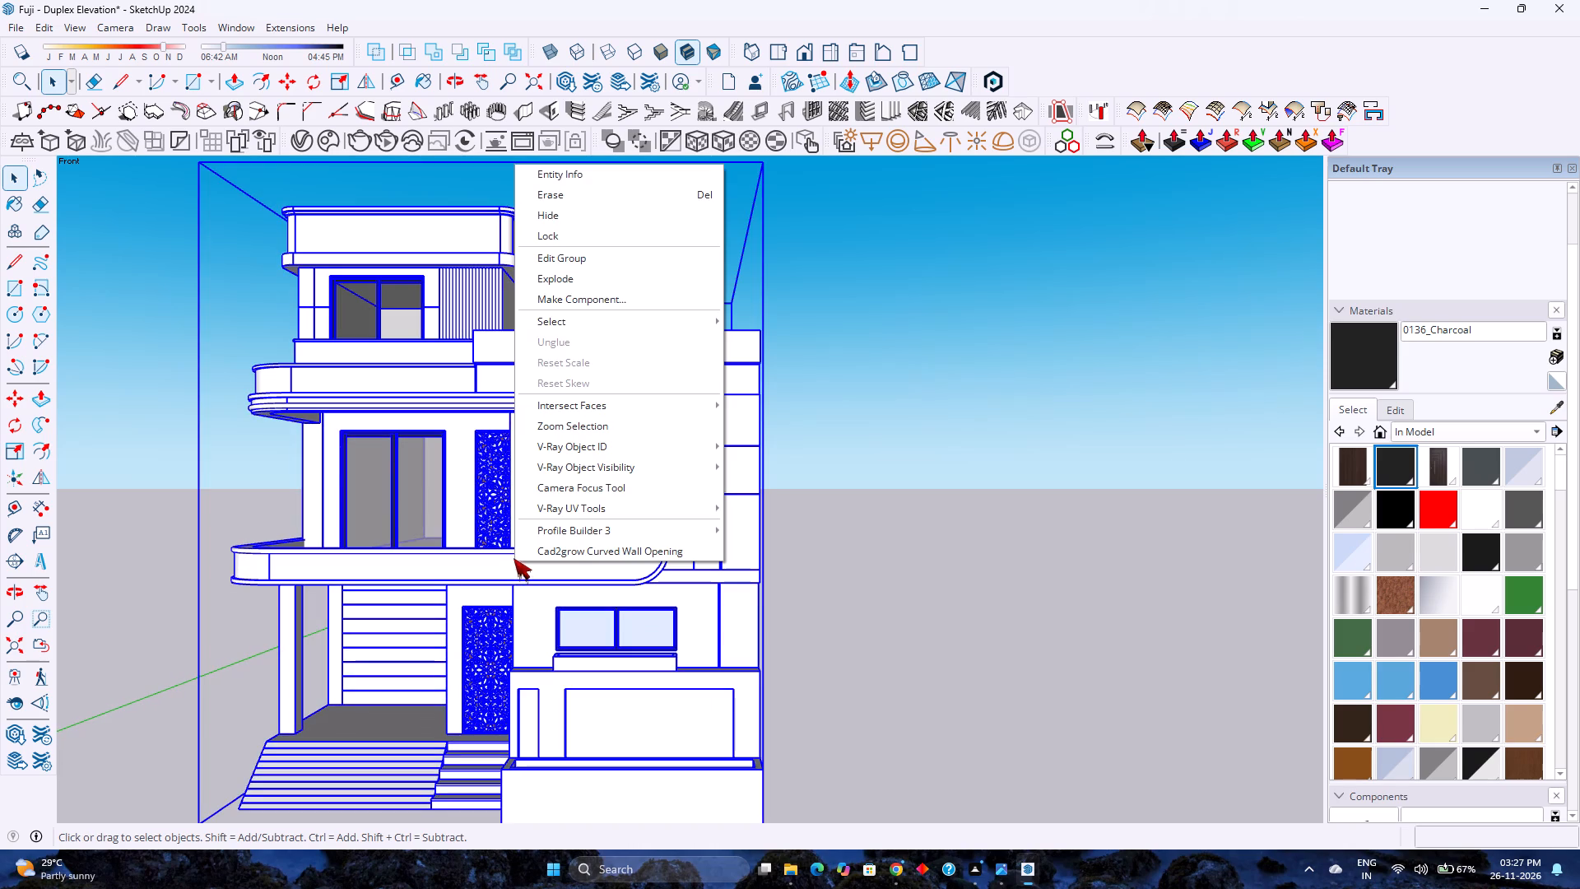
{"action": "left_click", "coordinate": [924, 522]}
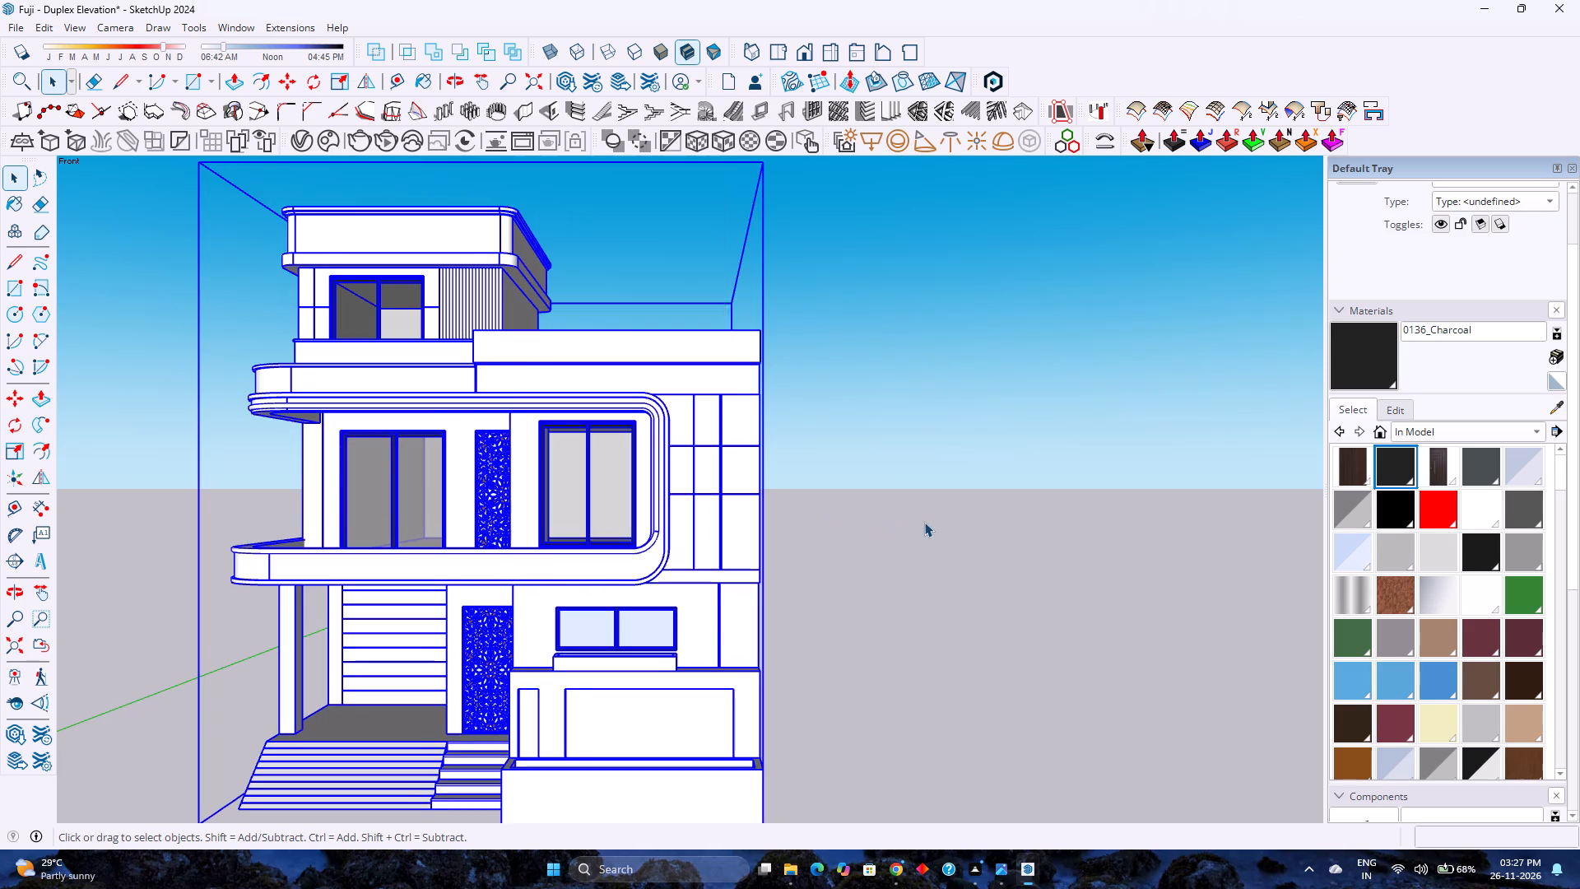
{"action": "double_click", "coordinate": [620, 528]}
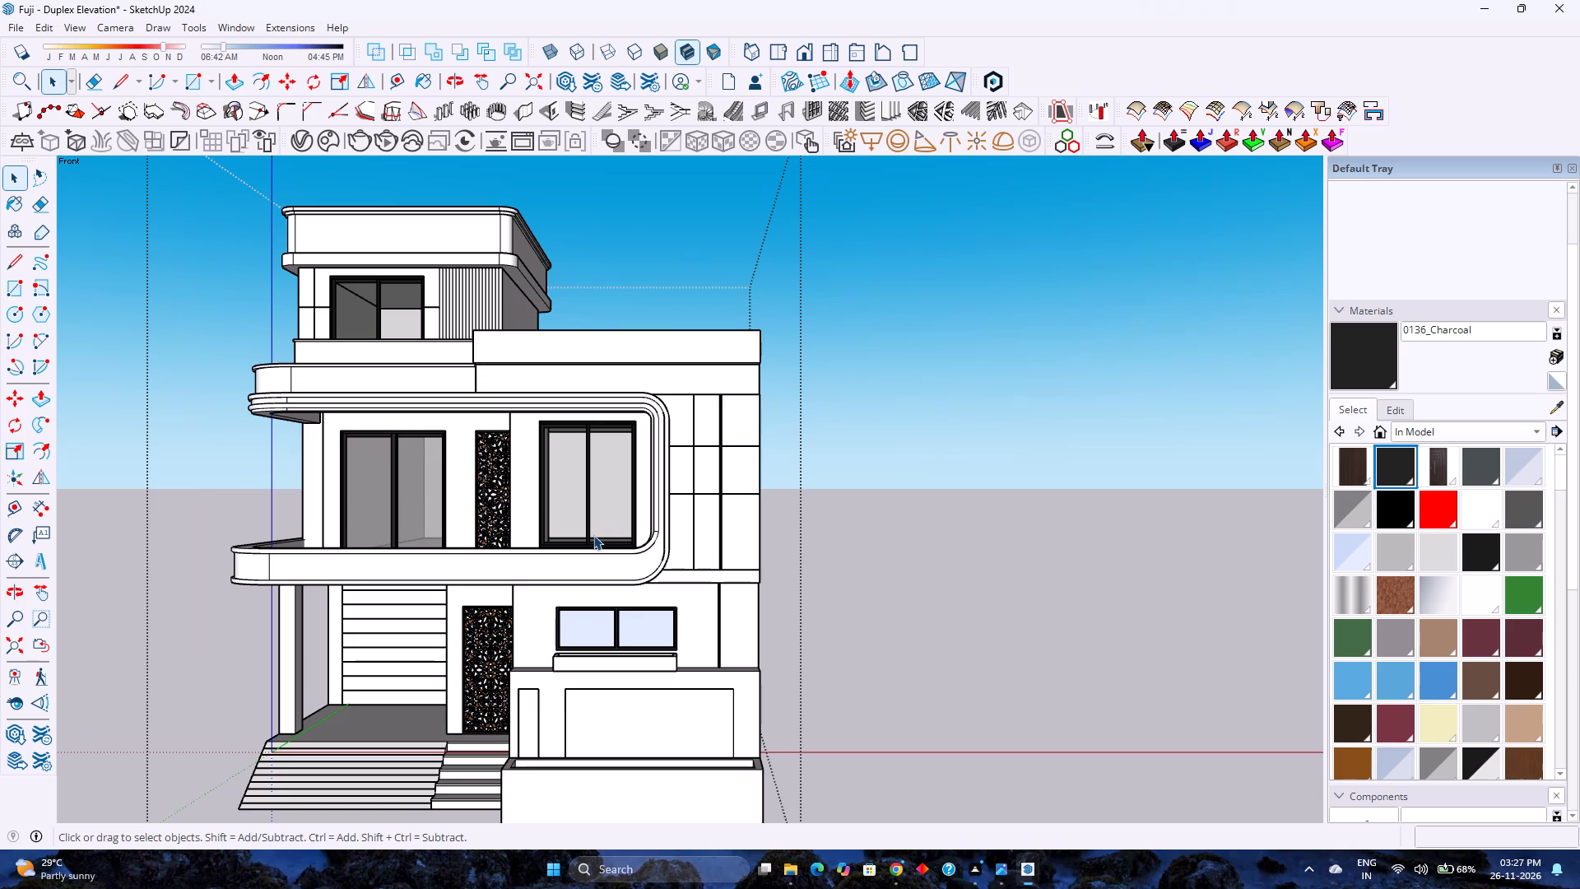
Examine the facade's openings from inside the group, focusing on the first-floor sliding window within the curved balcony frame.
{"action": "scroll", "coordinate": [592, 535], "scroll_direction": "up", "scroll_amount": 2}
{"action": "scroll", "coordinate": [592, 535], "scroll_direction": "down", "scroll_amount": 4}
{"action": "scroll", "coordinate": [592, 535], "scroll_direction": "up", "scroll_amount": 2}
{"action": "scroll", "coordinate": [592, 535], "scroll_direction": "down", "scroll_amount": 3}
{"action": "scroll", "coordinate": [590, 537], "scroll_direction": "up", "scroll_amount": 3}
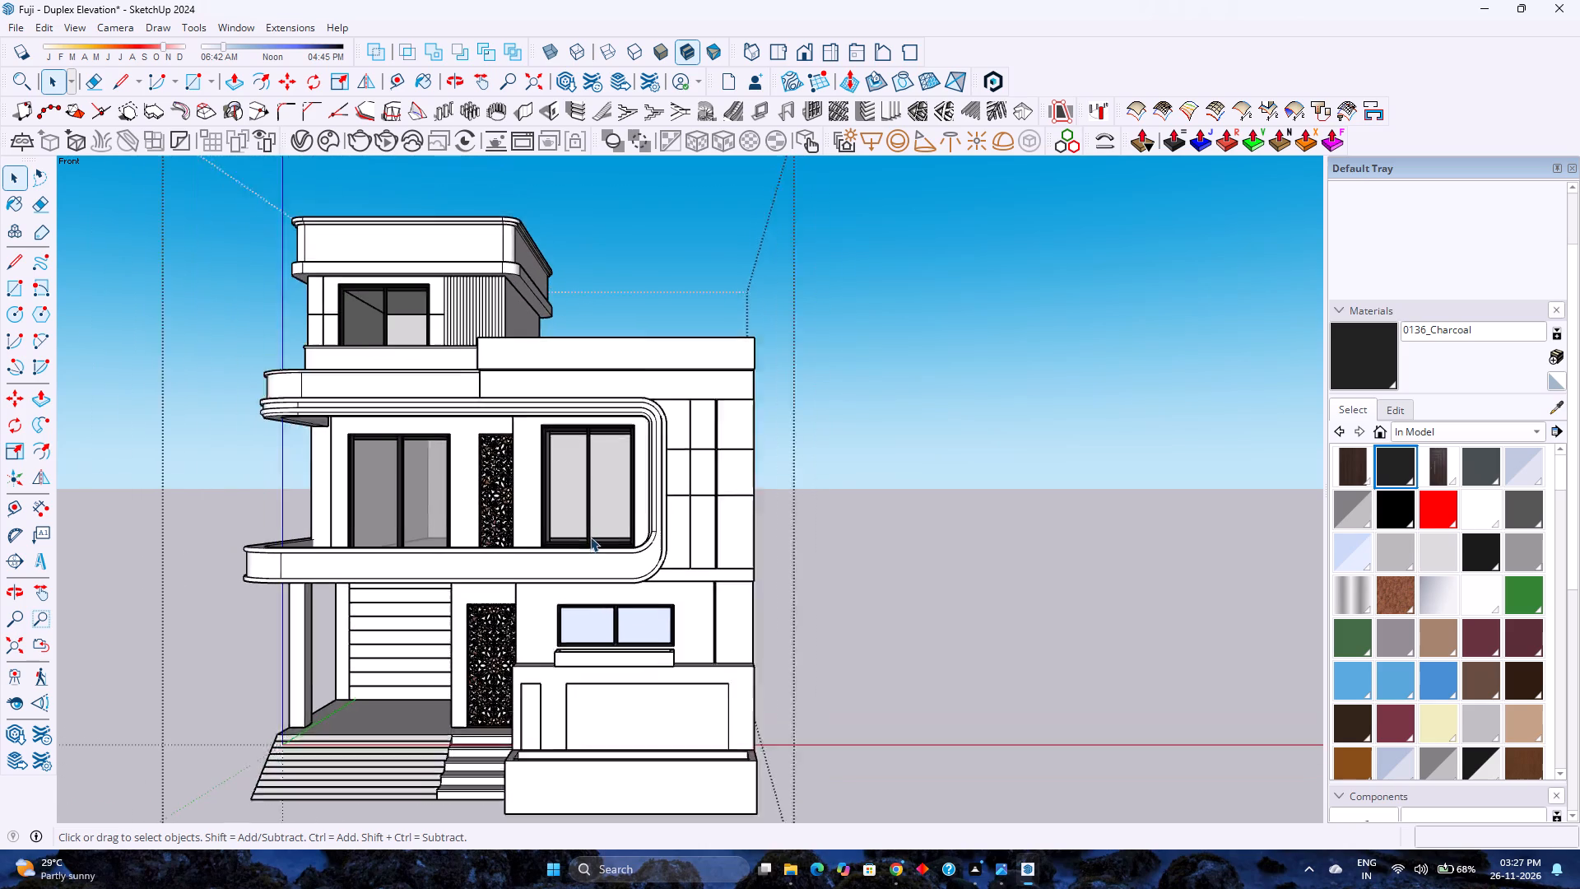
{"action": "scroll", "coordinate": [590, 537], "scroll_direction": "down", "scroll_amount": 3}
{"action": "scroll", "coordinate": [590, 537], "scroll_direction": "up", "scroll_amount": 3}
{"action": "scroll", "coordinate": [590, 537], "scroll_direction": "down", "scroll_amount": 3}
{"action": "scroll", "coordinate": [590, 537], "scroll_direction": "up", "scroll_amount": 3}
{"action": "scroll", "coordinate": [590, 537], "scroll_direction": "down", "scroll_amount": 2}
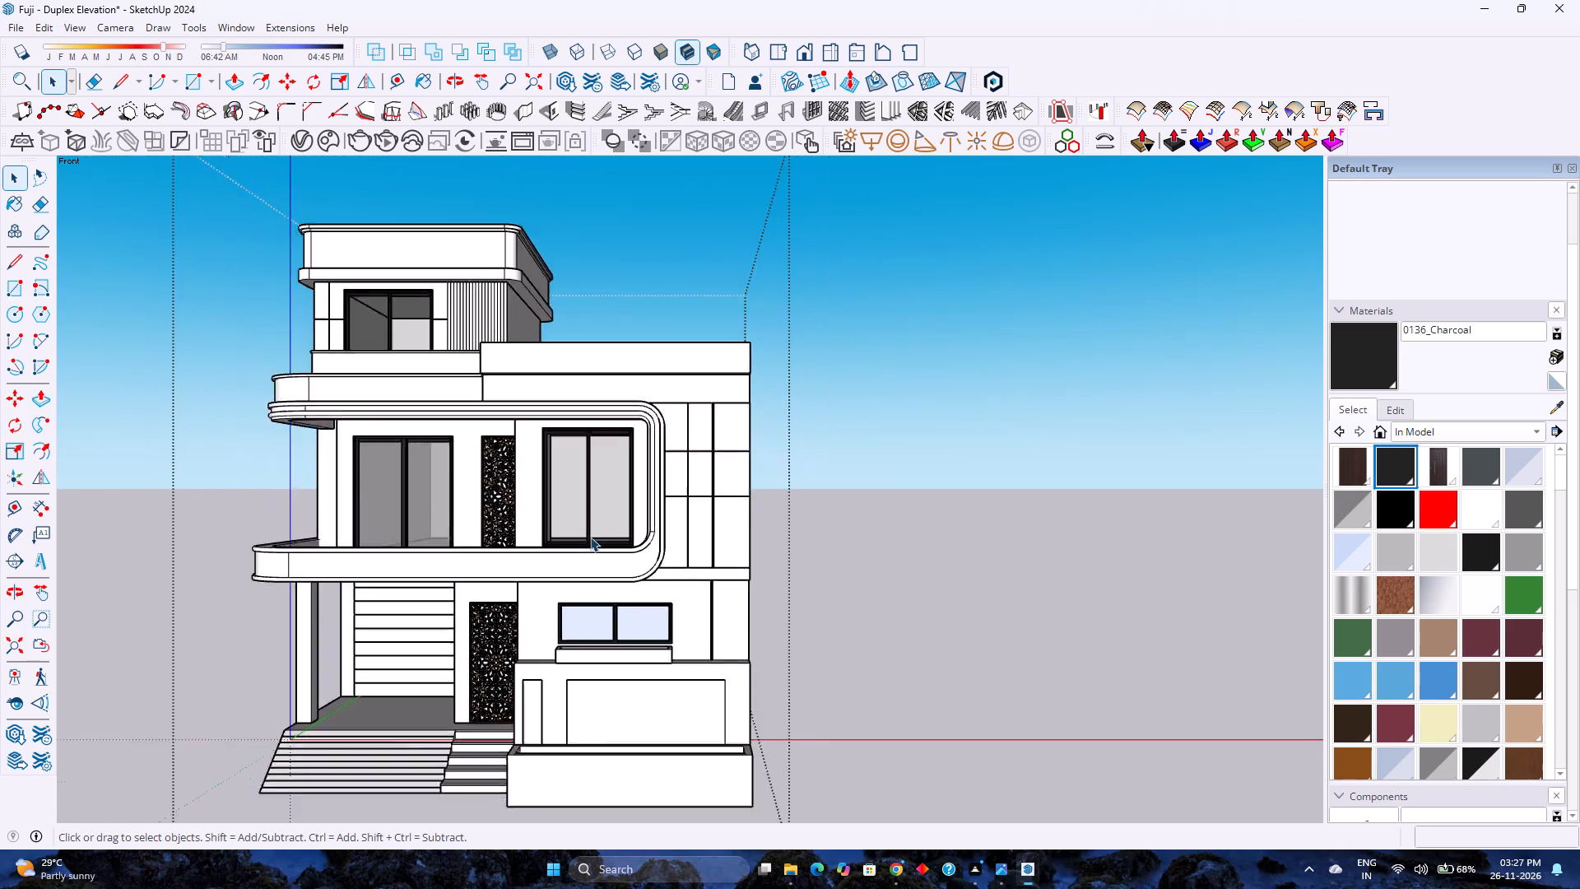
{"action": "scroll", "coordinate": [590, 537], "scroll_direction": "down", "scroll_amount": 2}
{"action": "scroll", "coordinate": [590, 537], "scroll_direction": "up", "scroll_amount": 4}
{"action": "scroll", "coordinate": [590, 537], "scroll_direction": "down", "scroll_amount": 4}
{"action": "scroll", "coordinate": [590, 537], "scroll_direction": "up", "scroll_amount": 4}
{"action": "scroll", "coordinate": [590, 537], "scroll_direction": "down", "scroll_amount": 2}
{"action": "scroll", "coordinate": [590, 537], "scroll_direction": "up", "scroll_amount": 2}
{"action": "scroll", "coordinate": [590, 537], "scroll_direction": "down", "scroll_amount": 2}
{"action": "scroll", "coordinate": [590, 537], "scroll_direction": "up", "scroll_amount": 3}
{"action": "scroll", "coordinate": [590, 537], "scroll_direction": "down", "scroll_amount": 4}
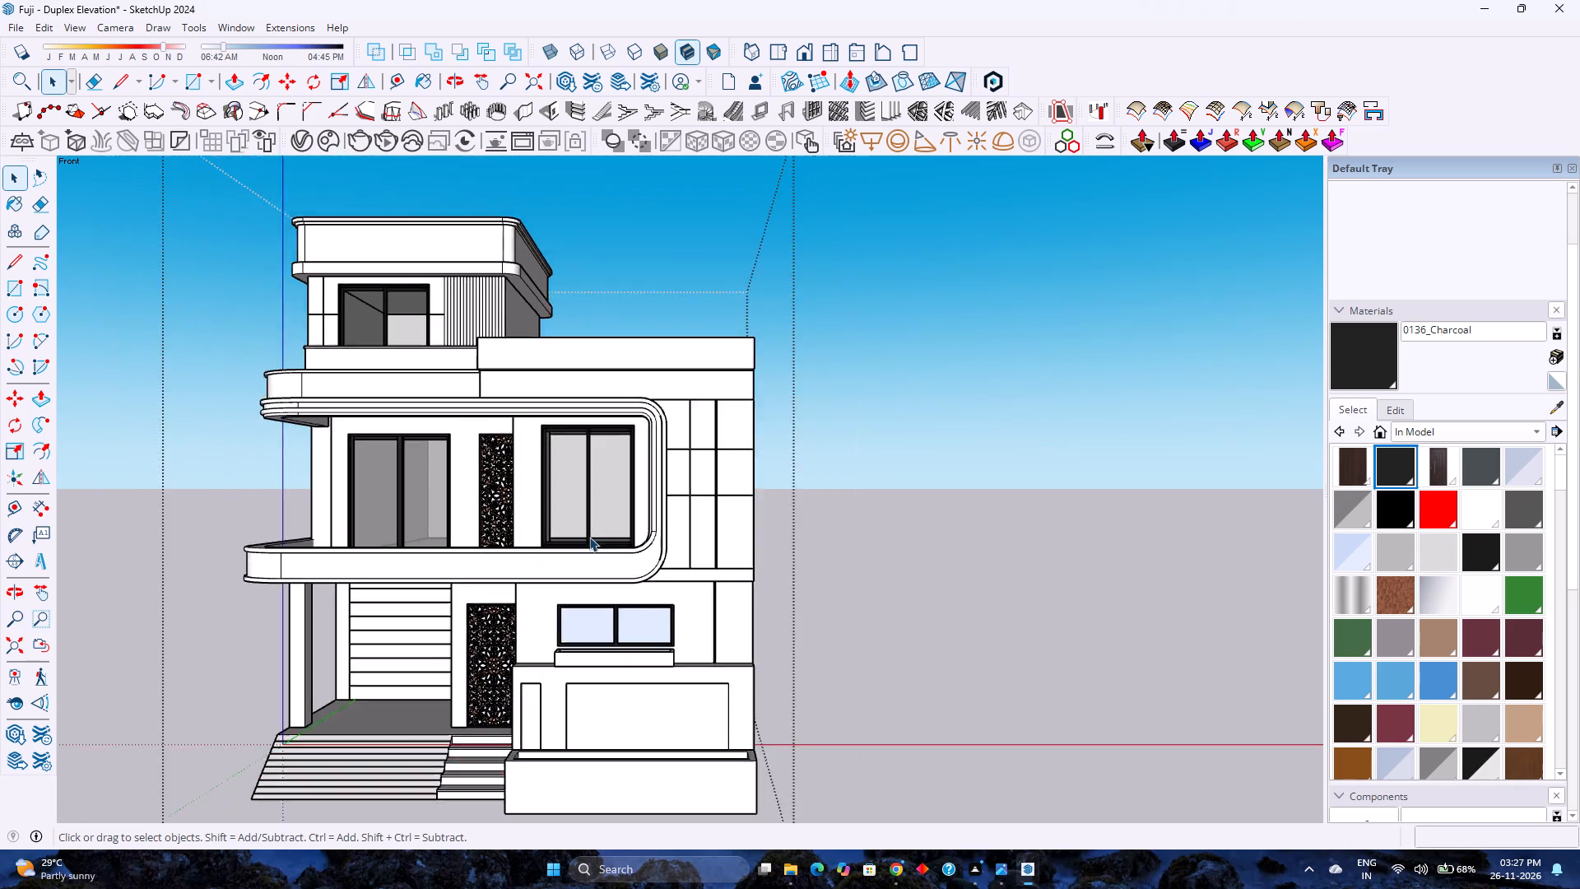
{"action": "scroll", "coordinate": [589, 537], "scroll_direction": "up", "scroll_amount": 3}
{"action": "scroll", "coordinate": [589, 537], "scroll_direction": "down", "scroll_amount": 1}
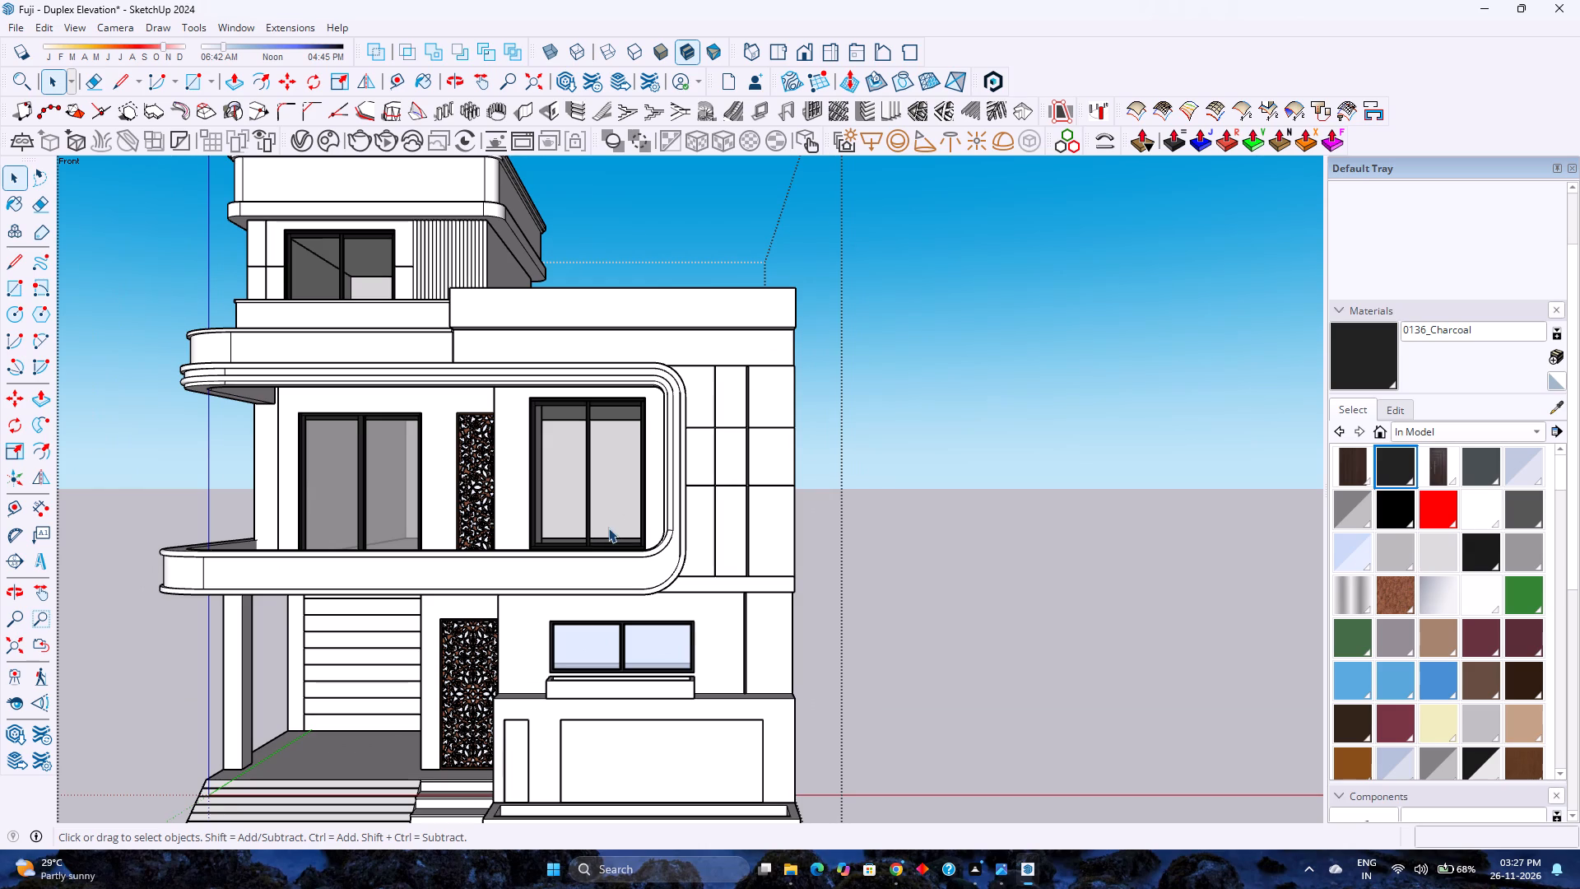
{"action": "scroll", "coordinate": [608, 528], "scroll_direction": "up", "scroll_amount": 5}
{"action": "scroll", "coordinate": [608, 522], "scroll_direction": "down", "scroll_amount": 5}
{"action": "scroll", "coordinate": [608, 522], "scroll_direction": "up", "scroll_amount": 2}
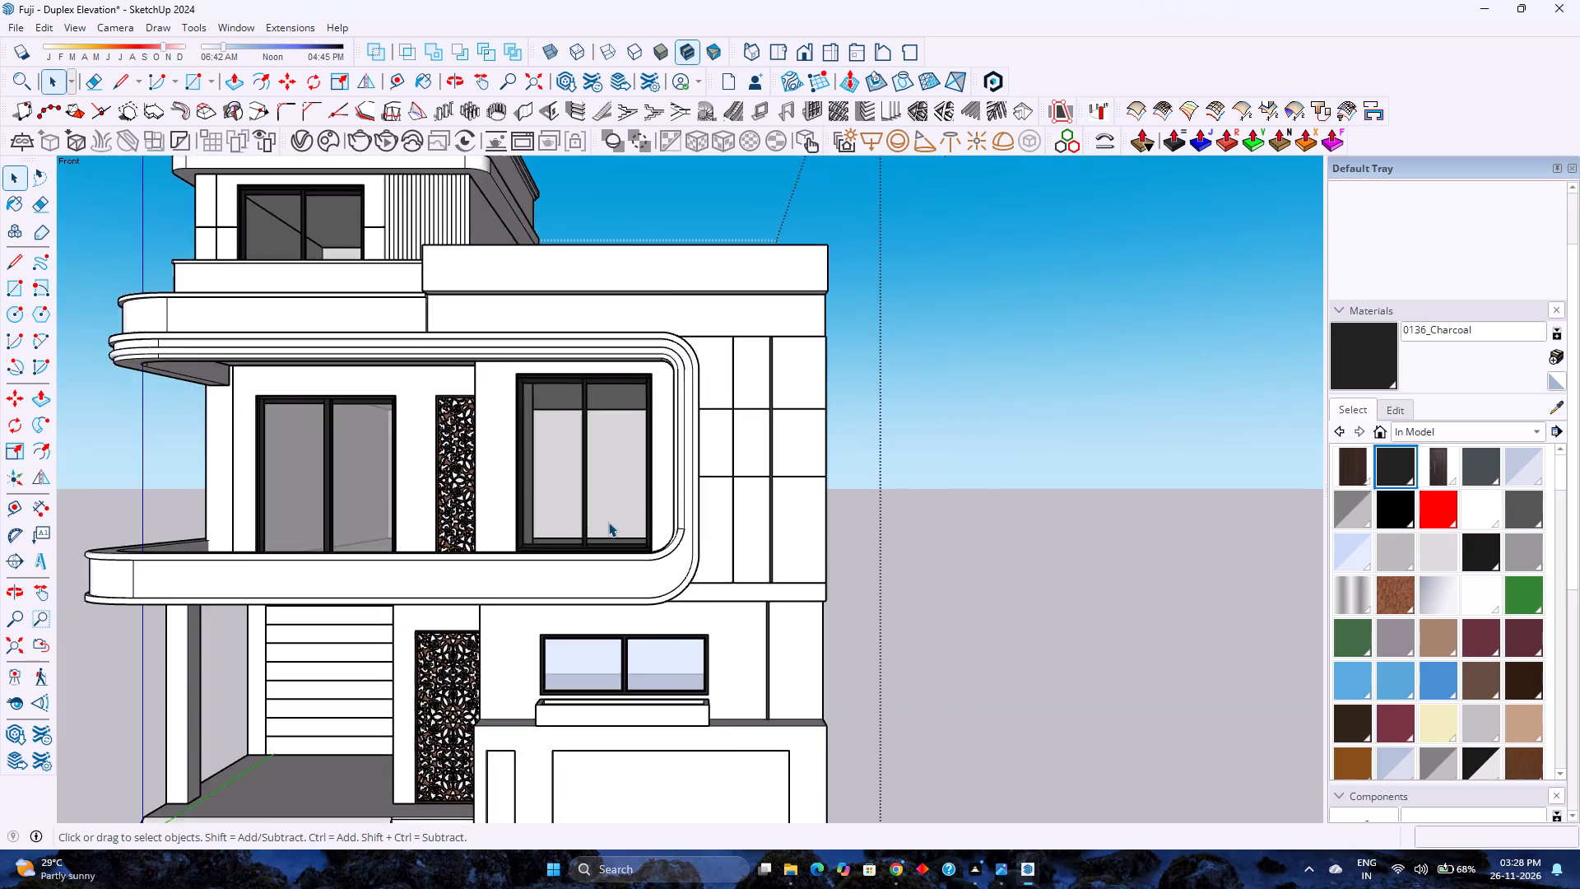
{"action": "scroll", "coordinate": [608, 522], "scroll_direction": "up", "scroll_amount": 2}
{"action": "scroll", "coordinate": [608, 522], "scroll_direction": "down", "scroll_amount": 5}
{"action": "scroll", "coordinate": [608, 522], "scroll_direction": "up", "scroll_amount": 4}
{"action": "scroll", "coordinate": [608, 522], "scroll_direction": "down", "scroll_amount": 5}
{"action": "scroll", "coordinate": [608, 522], "scroll_direction": "up", "scroll_amount": 4}
{"action": "scroll", "coordinate": [608, 522], "scroll_direction": "down", "scroll_amount": 3}
{"action": "scroll", "coordinate": [608, 522], "scroll_direction": "up", "scroll_amount": 4}
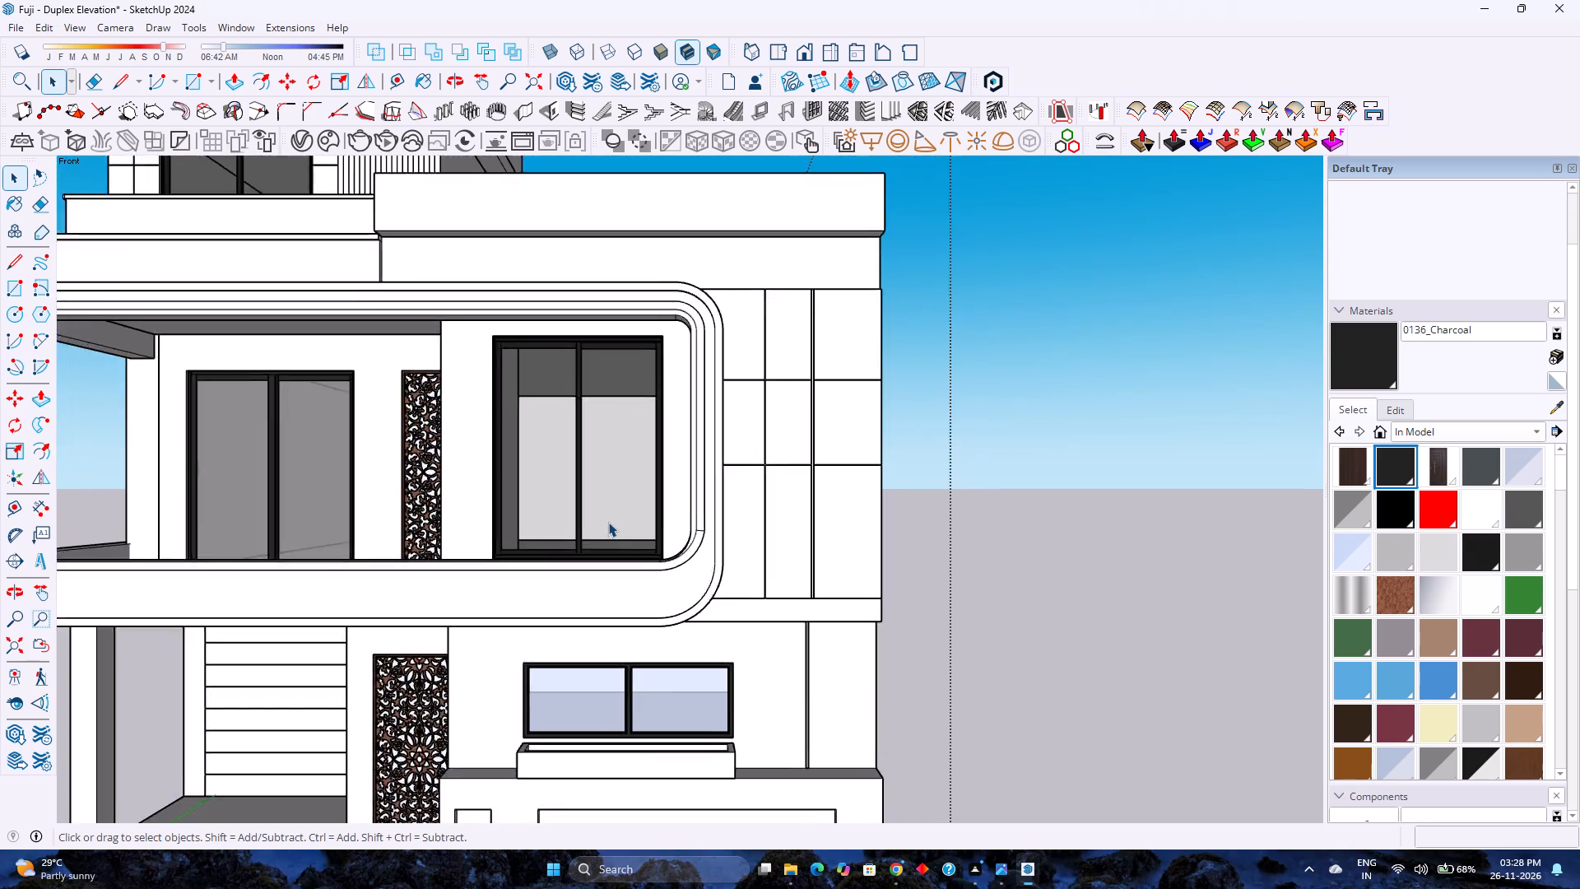
{"action": "scroll", "coordinate": [608, 522], "scroll_direction": "down", "scroll_amount": 5}
{"action": "scroll", "coordinate": [608, 522], "scroll_direction": "up", "scroll_amount": 4}
{"action": "scroll", "coordinate": [608, 522], "scroll_direction": "down", "scroll_amount": 4}
{"action": "scroll", "coordinate": [608, 522], "scroll_direction": "up", "scroll_amount": 4}
{"action": "scroll", "coordinate": [608, 522], "scroll_direction": "down", "scroll_amount": 1}
{"action": "scroll", "coordinate": [608, 522], "scroll_direction": "up", "scroll_amount": 2}
{"action": "scroll", "coordinate": [608, 522], "scroll_direction": "down", "scroll_amount": 5}
{"action": "scroll", "coordinate": [608, 522], "scroll_direction": "up", "scroll_amount": 4}
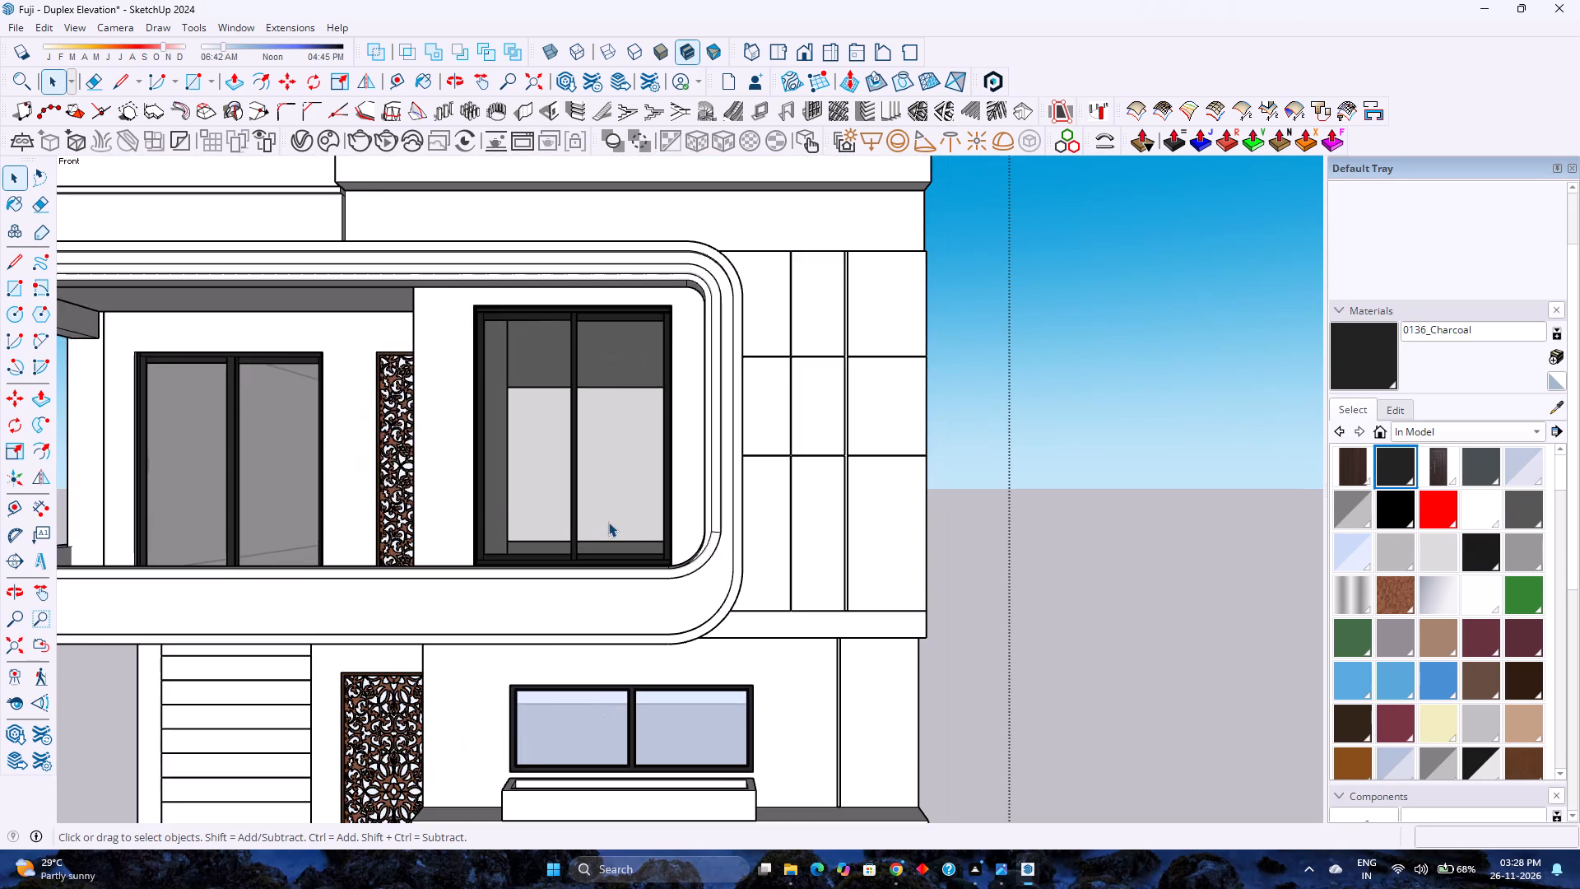
{"action": "scroll", "coordinate": [608, 522], "scroll_direction": "down", "scroll_amount": 3}
{"action": "scroll", "coordinate": [608, 522], "scroll_direction": "up", "scroll_amount": 3}
{"action": "scroll", "coordinate": [608, 522], "scroll_direction": "down", "scroll_amount": 3}
{"action": "scroll", "coordinate": [608, 522], "scroll_direction": "up", "scroll_amount": 3}
{"action": "scroll", "coordinate": [608, 522], "scroll_direction": "down", "scroll_amount": 3}
{"action": "scroll", "coordinate": [608, 522], "scroll_direction": "up", "scroll_amount": 2}
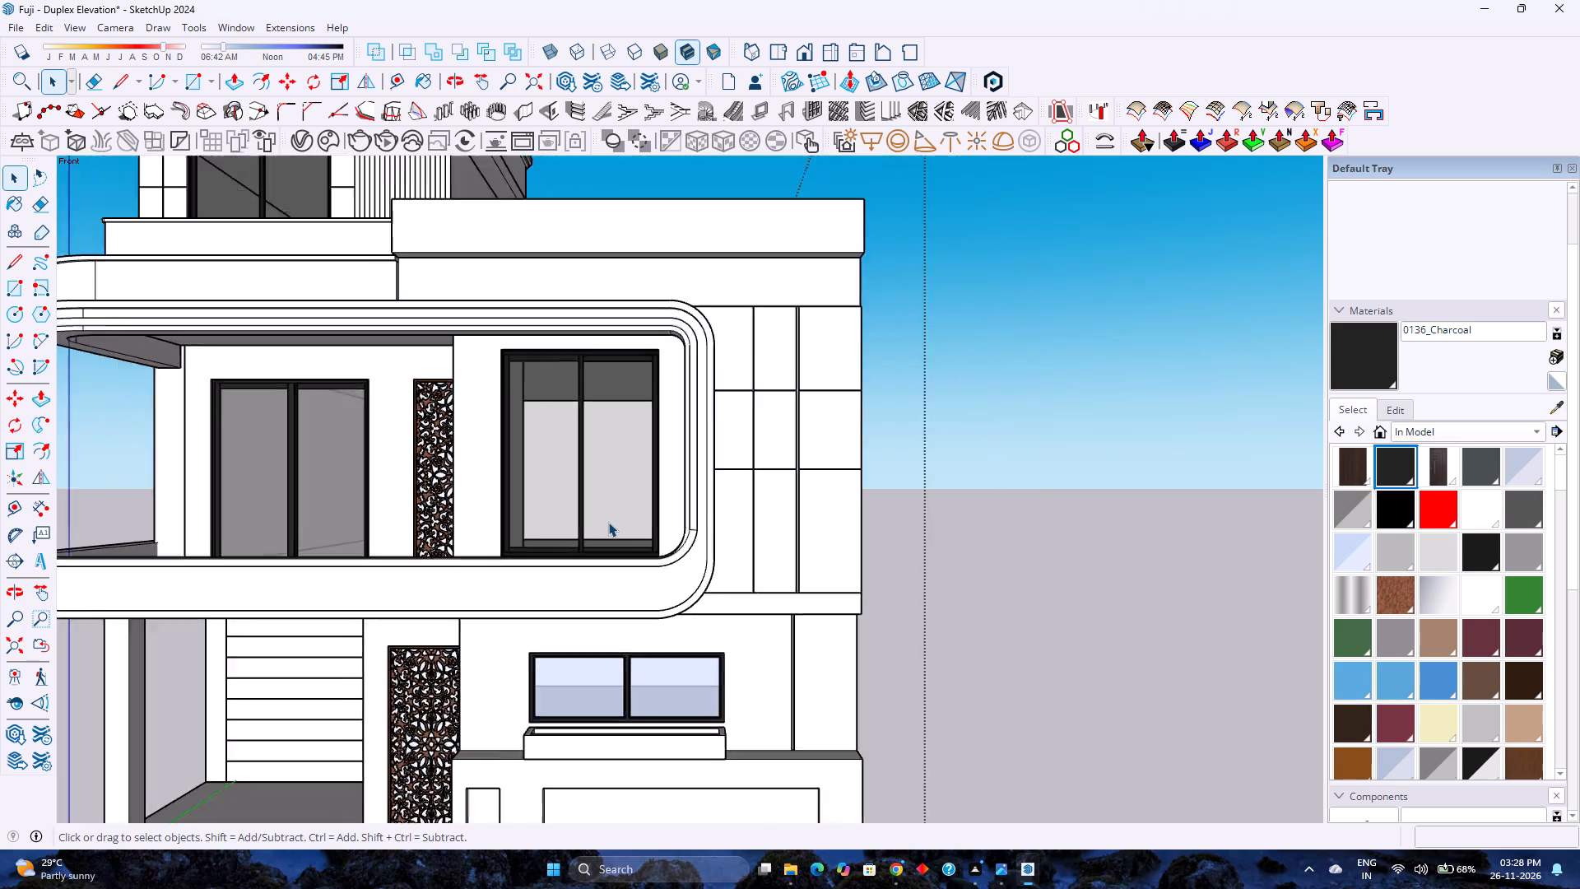
{"action": "scroll", "coordinate": [608, 522], "scroll_direction": "up", "scroll_amount": 1}
{"action": "scroll", "coordinate": [608, 522], "scroll_direction": "down", "scroll_amount": 2}
{"action": "scroll", "coordinate": [608, 522], "scroll_direction": "up", "scroll_amount": 2}
{"action": "scroll", "coordinate": [608, 522], "scroll_direction": "down", "scroll_amount": 5}
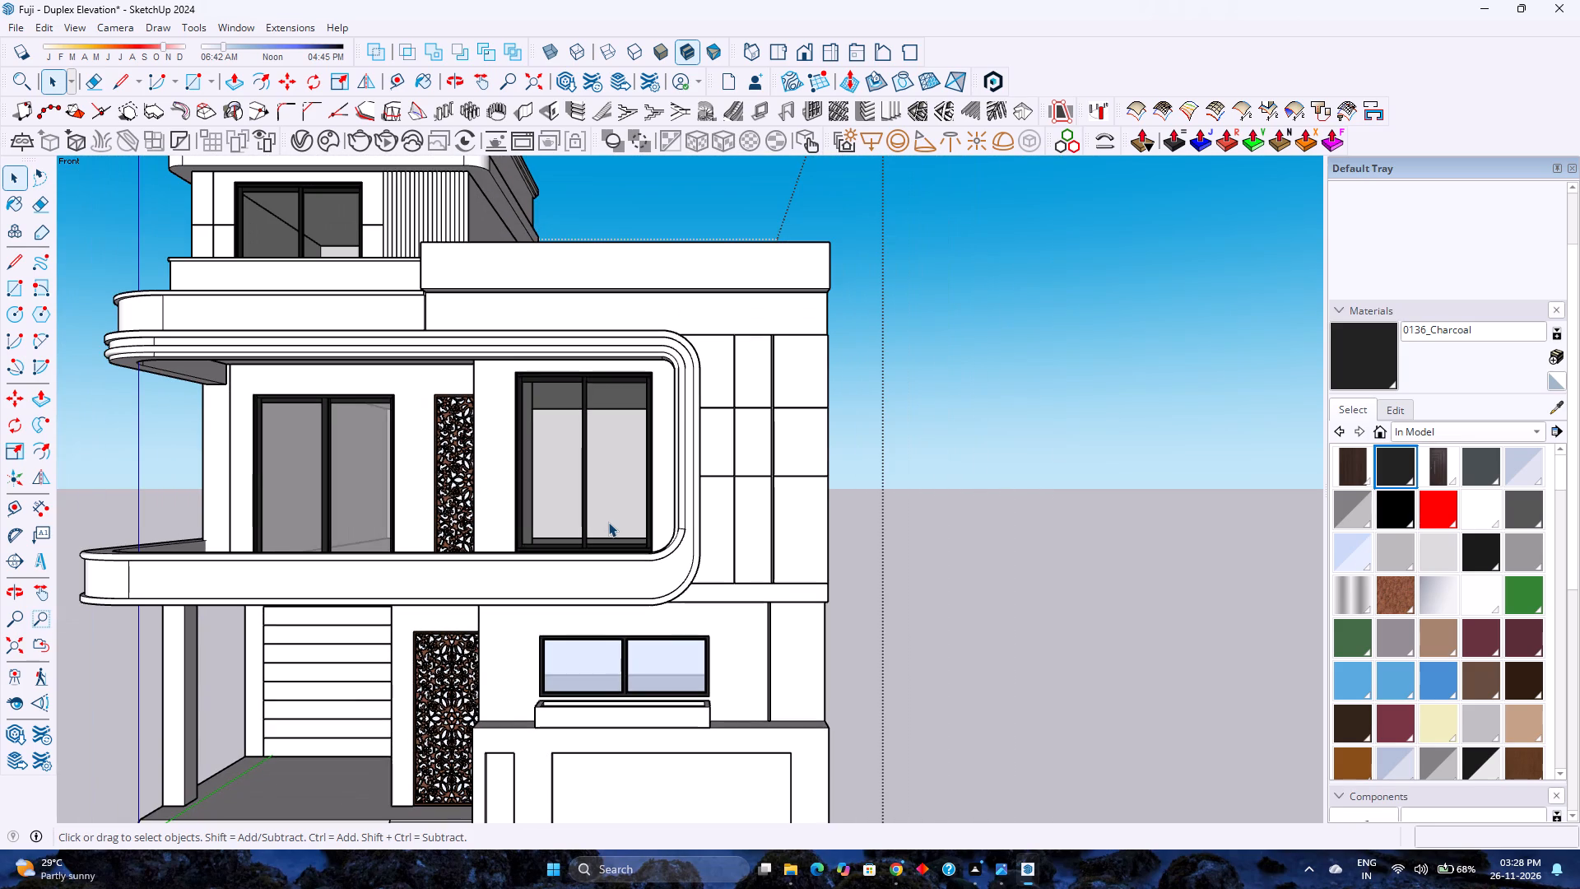
{"action": "scroll", "coordinate": [608, 522], "scroll_direction": "up", "scroll_amount": 4}
{"action": "scroll", "coordinate": [608, 522], "scroll_direction": "down", "scroll_amount": 3}
{"action": "scroll", "coordinate": [608, 522], "scroll_direction": "up", "scroll_amount": 3}
{"action": "scroll", "coordinate": [608, 522], "scroll_direction": "down", "scroll_amount": 3}
{"action": "scroll", "coordinate": [608, 522], "scroll_direction": "up", "scroll_amount": 3}
{"action": "scroll", "coordinate": [608, 522], "scroll_direction": "down", "scroll_amount": 2}
{"action": "scroll", "coordinate": [608, 522], "scroll_direction": "up", "scroll_amount": 3}
{"action": "scroll", "coordinate": [608, 522], "scroll_direction": "down", "scroll_amount": 4}
{"action": "scroll", "coordinate": [608, 522], "scroll_direction": "up", "scroll_amount": 3}
{"action": "scroll", "coordinate": [608, 522], "scroll_direction": "down", "scroll_amount": 3}
{"action": "scroll", "coordinate": [608, 522], "scroll_direction": "up", "scroll_amount": 4}
{"action": "scroll", "coordinate": [608, 522], "scroll_direction": "down", "scroll_amount": 3}
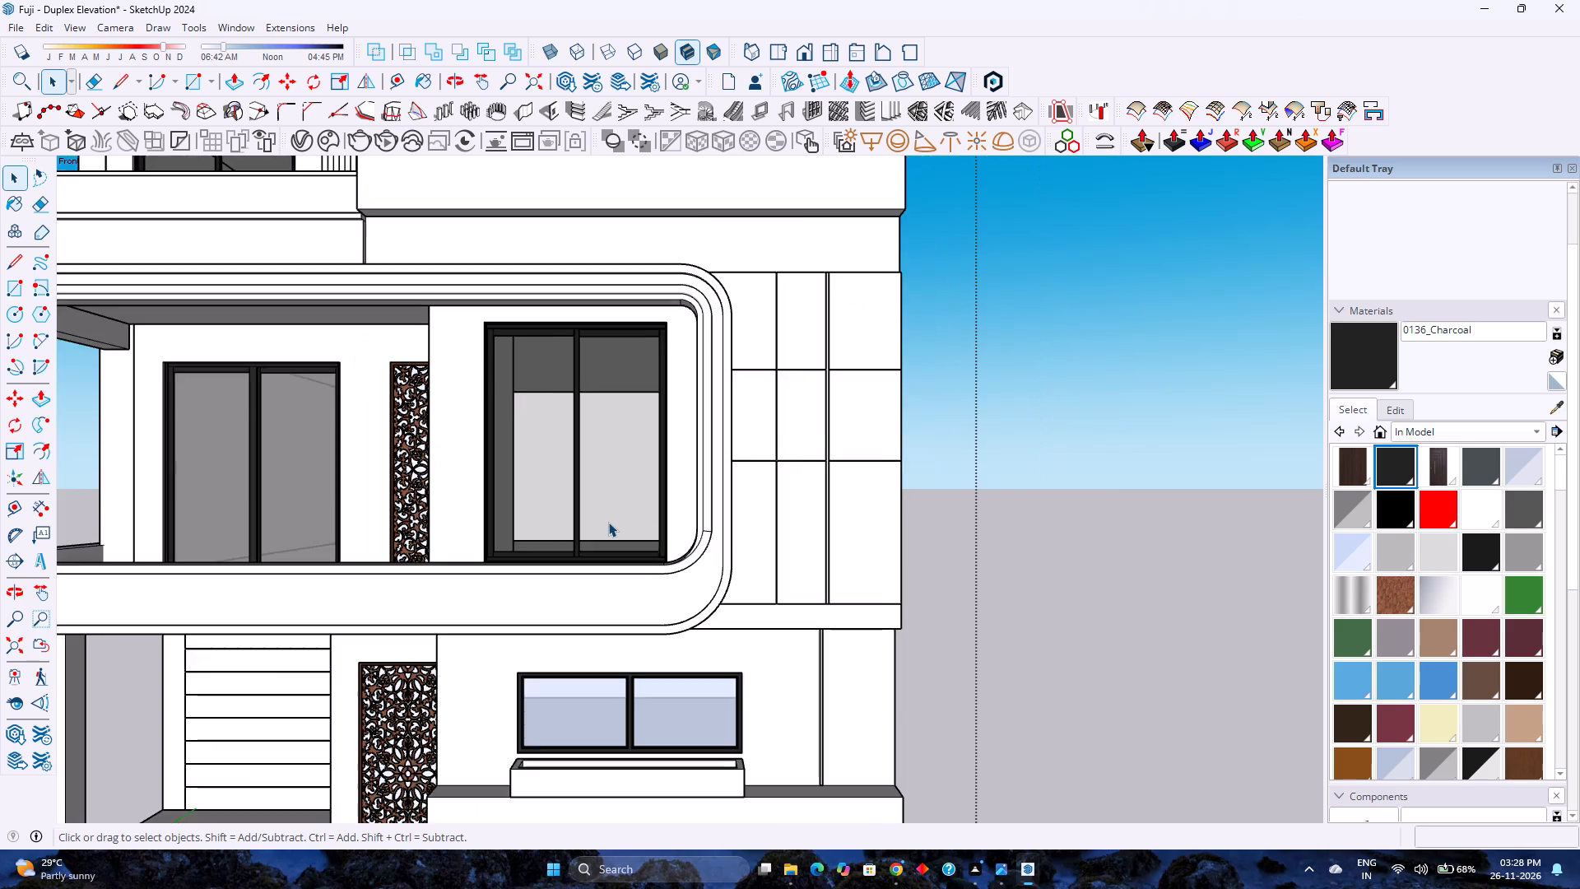
{"action": "scroll", "coordinate": [608, 522], "scroll_direction": "up", "scroll_amount": 3}
{"action": "scroll", "coordinate": [608, 522], "scroll_direction": "down", "scroll_amount": 4}
{"action": "scroll", "coordinate": [608, 522], "scroll_direction": "up", "scroll_amount": 4}
{"action": "scroll", "coordinate": [608, 522], "scroll_direction": "down", "scroll_amount": 2}
{"action": "scroll", "coordinate": [608, 522], "scroll_direction": "up", "scroll_amount": 2}
{"action": "scroll", "coordinate": [597, 532], "scroll_direction": "down", "scroll_amount": 2}
{"action": "scroll", "coordinate": [593, 556], "scroll_direction": "up", "scroll_amount": 3}
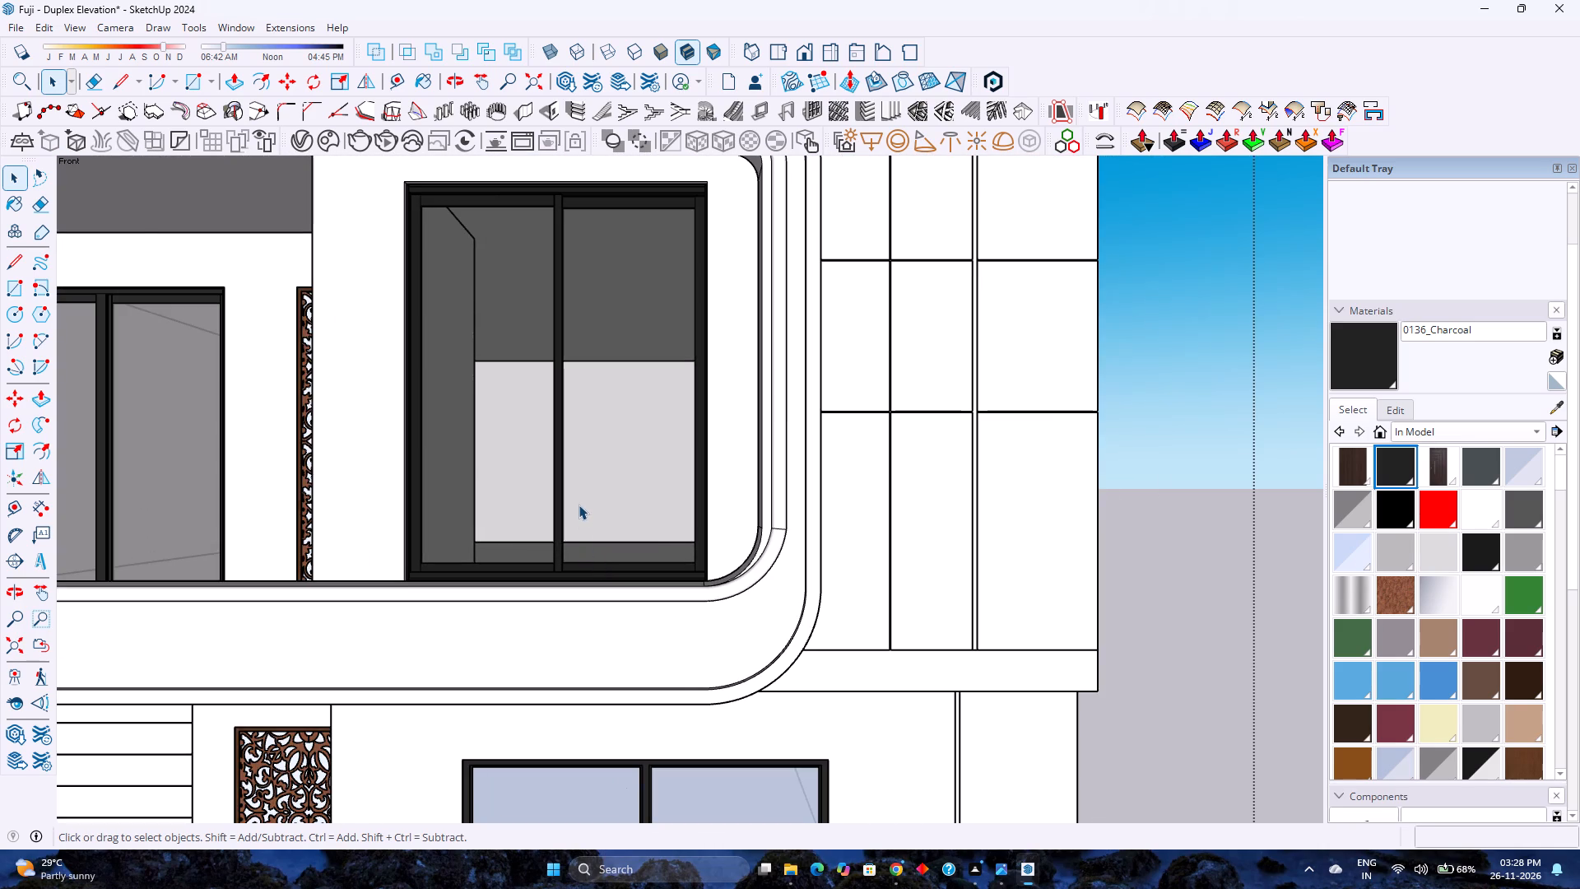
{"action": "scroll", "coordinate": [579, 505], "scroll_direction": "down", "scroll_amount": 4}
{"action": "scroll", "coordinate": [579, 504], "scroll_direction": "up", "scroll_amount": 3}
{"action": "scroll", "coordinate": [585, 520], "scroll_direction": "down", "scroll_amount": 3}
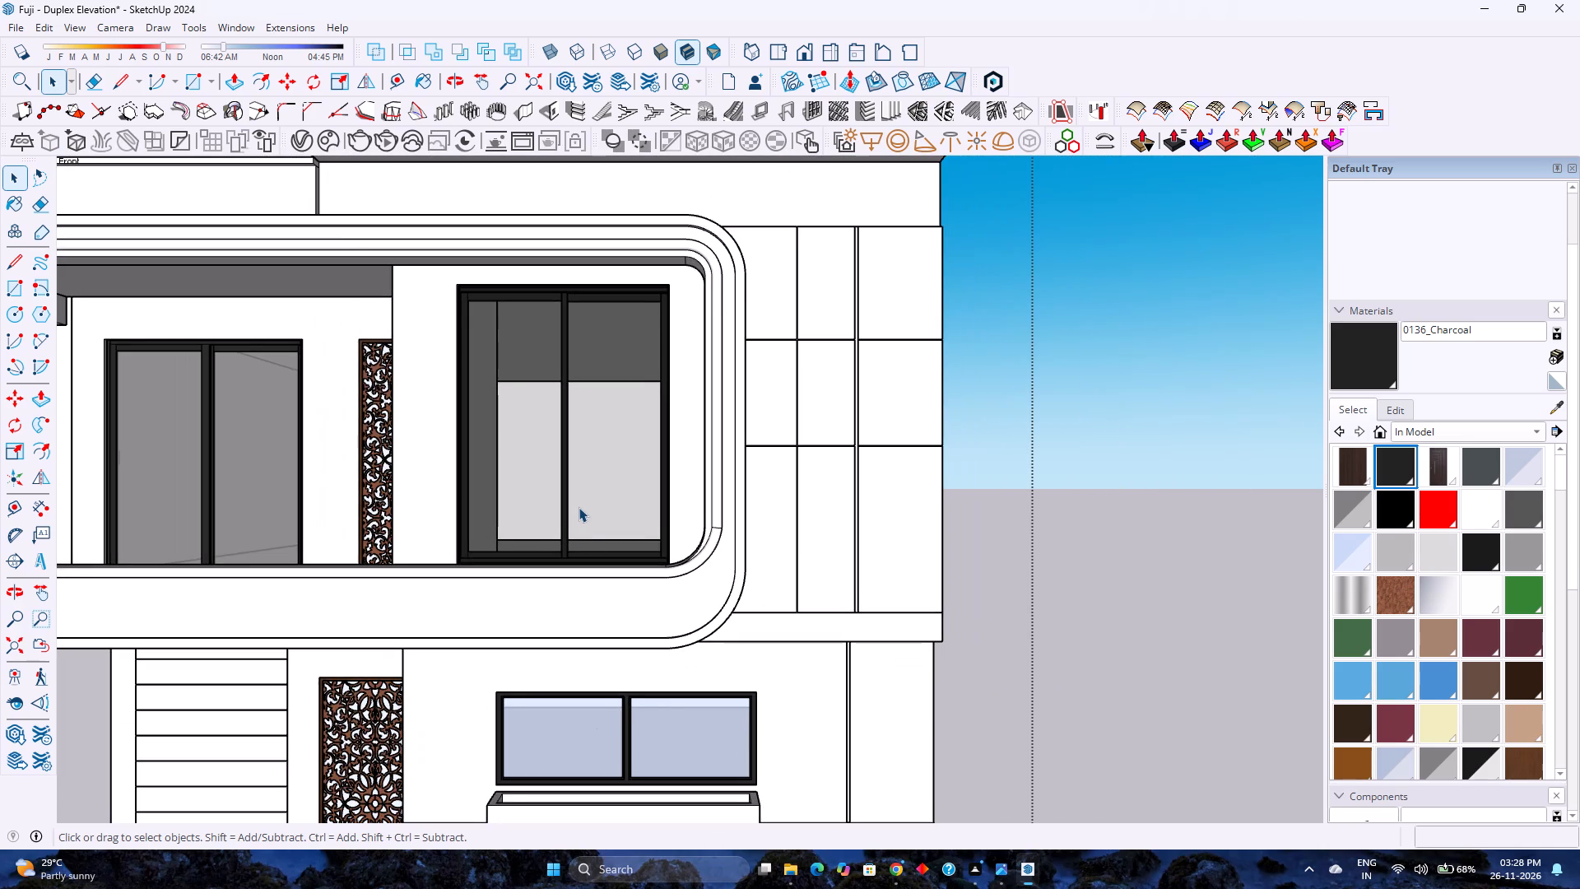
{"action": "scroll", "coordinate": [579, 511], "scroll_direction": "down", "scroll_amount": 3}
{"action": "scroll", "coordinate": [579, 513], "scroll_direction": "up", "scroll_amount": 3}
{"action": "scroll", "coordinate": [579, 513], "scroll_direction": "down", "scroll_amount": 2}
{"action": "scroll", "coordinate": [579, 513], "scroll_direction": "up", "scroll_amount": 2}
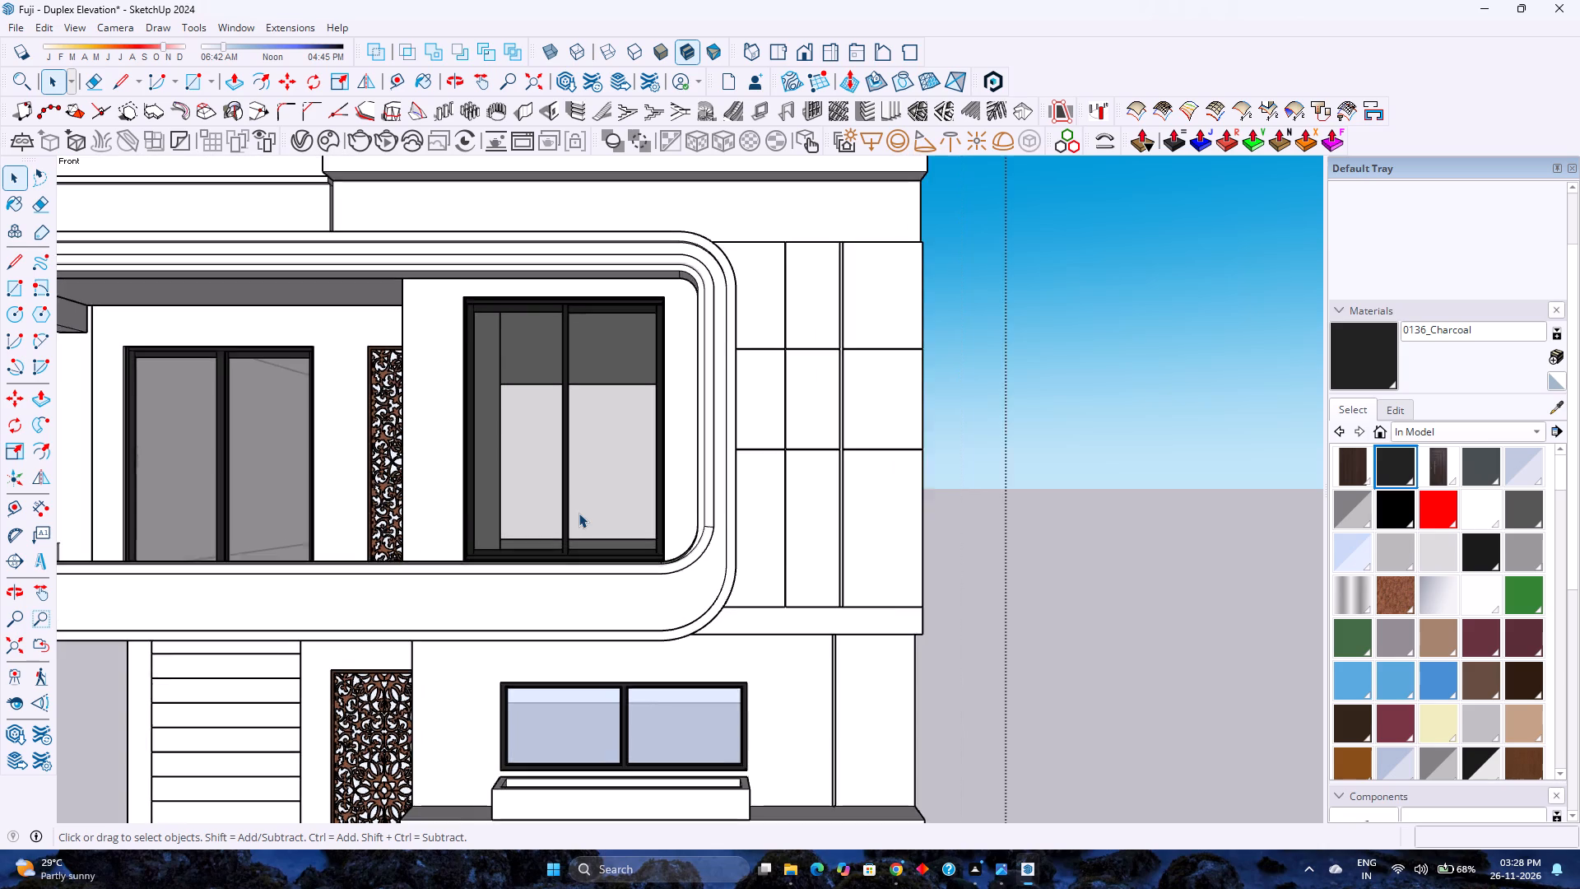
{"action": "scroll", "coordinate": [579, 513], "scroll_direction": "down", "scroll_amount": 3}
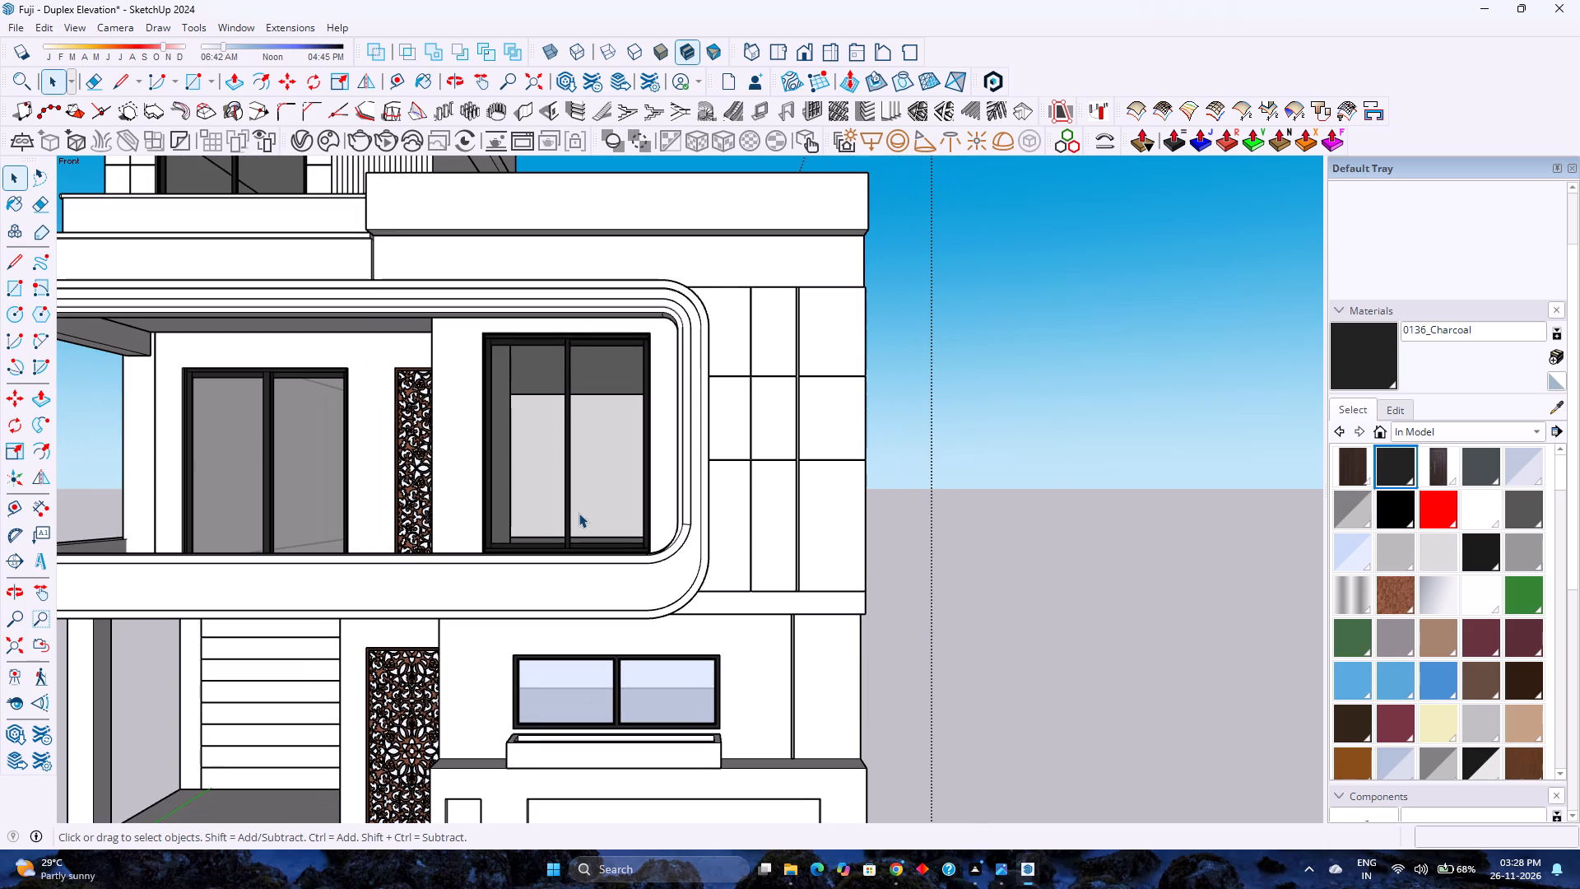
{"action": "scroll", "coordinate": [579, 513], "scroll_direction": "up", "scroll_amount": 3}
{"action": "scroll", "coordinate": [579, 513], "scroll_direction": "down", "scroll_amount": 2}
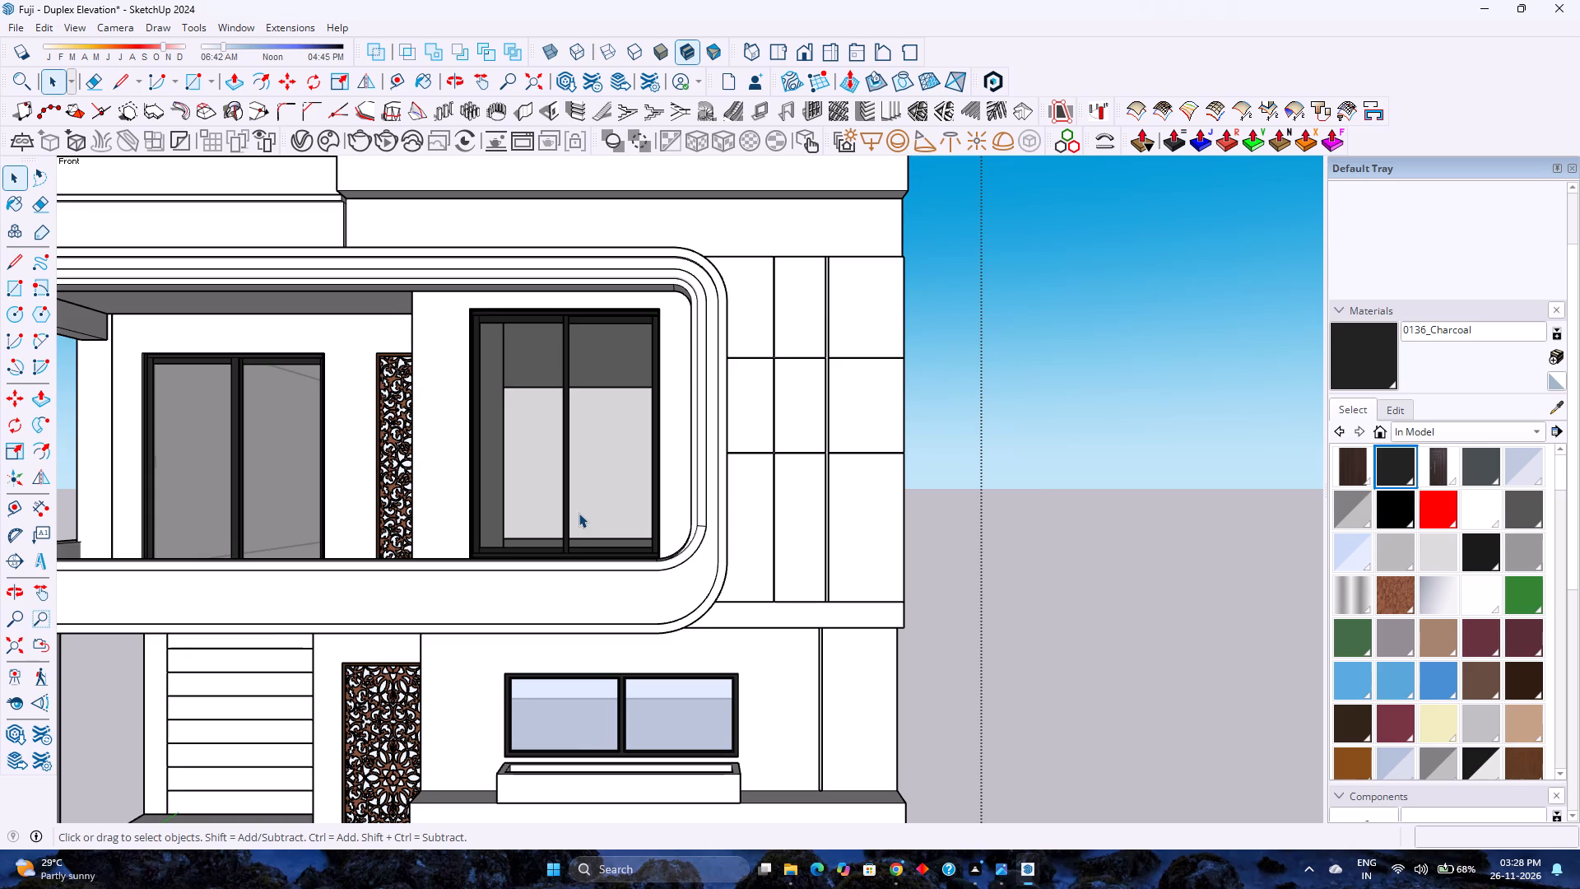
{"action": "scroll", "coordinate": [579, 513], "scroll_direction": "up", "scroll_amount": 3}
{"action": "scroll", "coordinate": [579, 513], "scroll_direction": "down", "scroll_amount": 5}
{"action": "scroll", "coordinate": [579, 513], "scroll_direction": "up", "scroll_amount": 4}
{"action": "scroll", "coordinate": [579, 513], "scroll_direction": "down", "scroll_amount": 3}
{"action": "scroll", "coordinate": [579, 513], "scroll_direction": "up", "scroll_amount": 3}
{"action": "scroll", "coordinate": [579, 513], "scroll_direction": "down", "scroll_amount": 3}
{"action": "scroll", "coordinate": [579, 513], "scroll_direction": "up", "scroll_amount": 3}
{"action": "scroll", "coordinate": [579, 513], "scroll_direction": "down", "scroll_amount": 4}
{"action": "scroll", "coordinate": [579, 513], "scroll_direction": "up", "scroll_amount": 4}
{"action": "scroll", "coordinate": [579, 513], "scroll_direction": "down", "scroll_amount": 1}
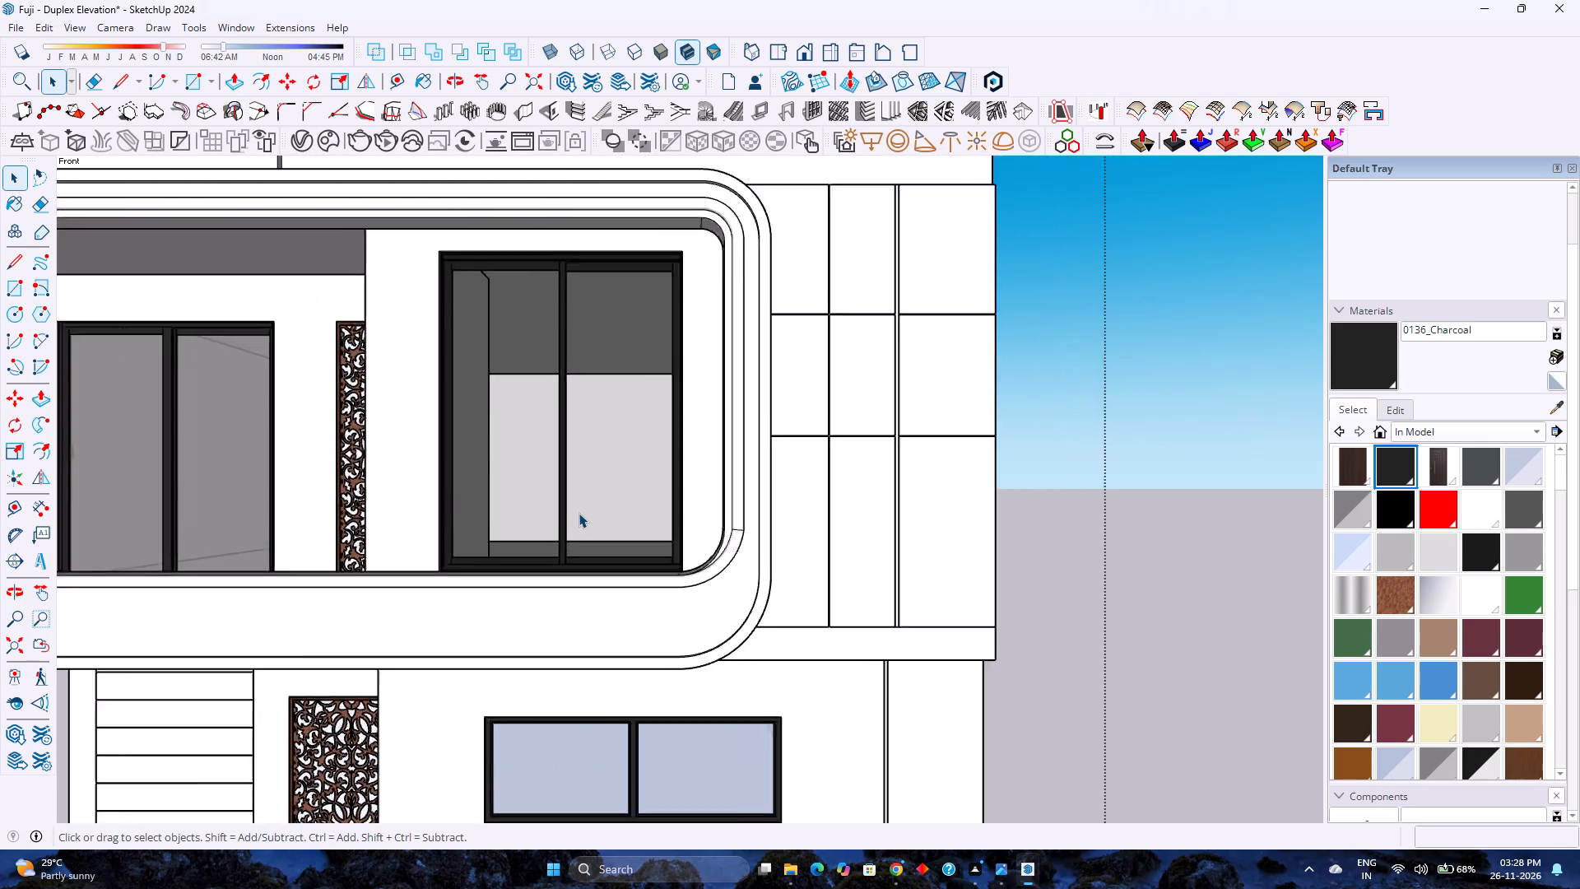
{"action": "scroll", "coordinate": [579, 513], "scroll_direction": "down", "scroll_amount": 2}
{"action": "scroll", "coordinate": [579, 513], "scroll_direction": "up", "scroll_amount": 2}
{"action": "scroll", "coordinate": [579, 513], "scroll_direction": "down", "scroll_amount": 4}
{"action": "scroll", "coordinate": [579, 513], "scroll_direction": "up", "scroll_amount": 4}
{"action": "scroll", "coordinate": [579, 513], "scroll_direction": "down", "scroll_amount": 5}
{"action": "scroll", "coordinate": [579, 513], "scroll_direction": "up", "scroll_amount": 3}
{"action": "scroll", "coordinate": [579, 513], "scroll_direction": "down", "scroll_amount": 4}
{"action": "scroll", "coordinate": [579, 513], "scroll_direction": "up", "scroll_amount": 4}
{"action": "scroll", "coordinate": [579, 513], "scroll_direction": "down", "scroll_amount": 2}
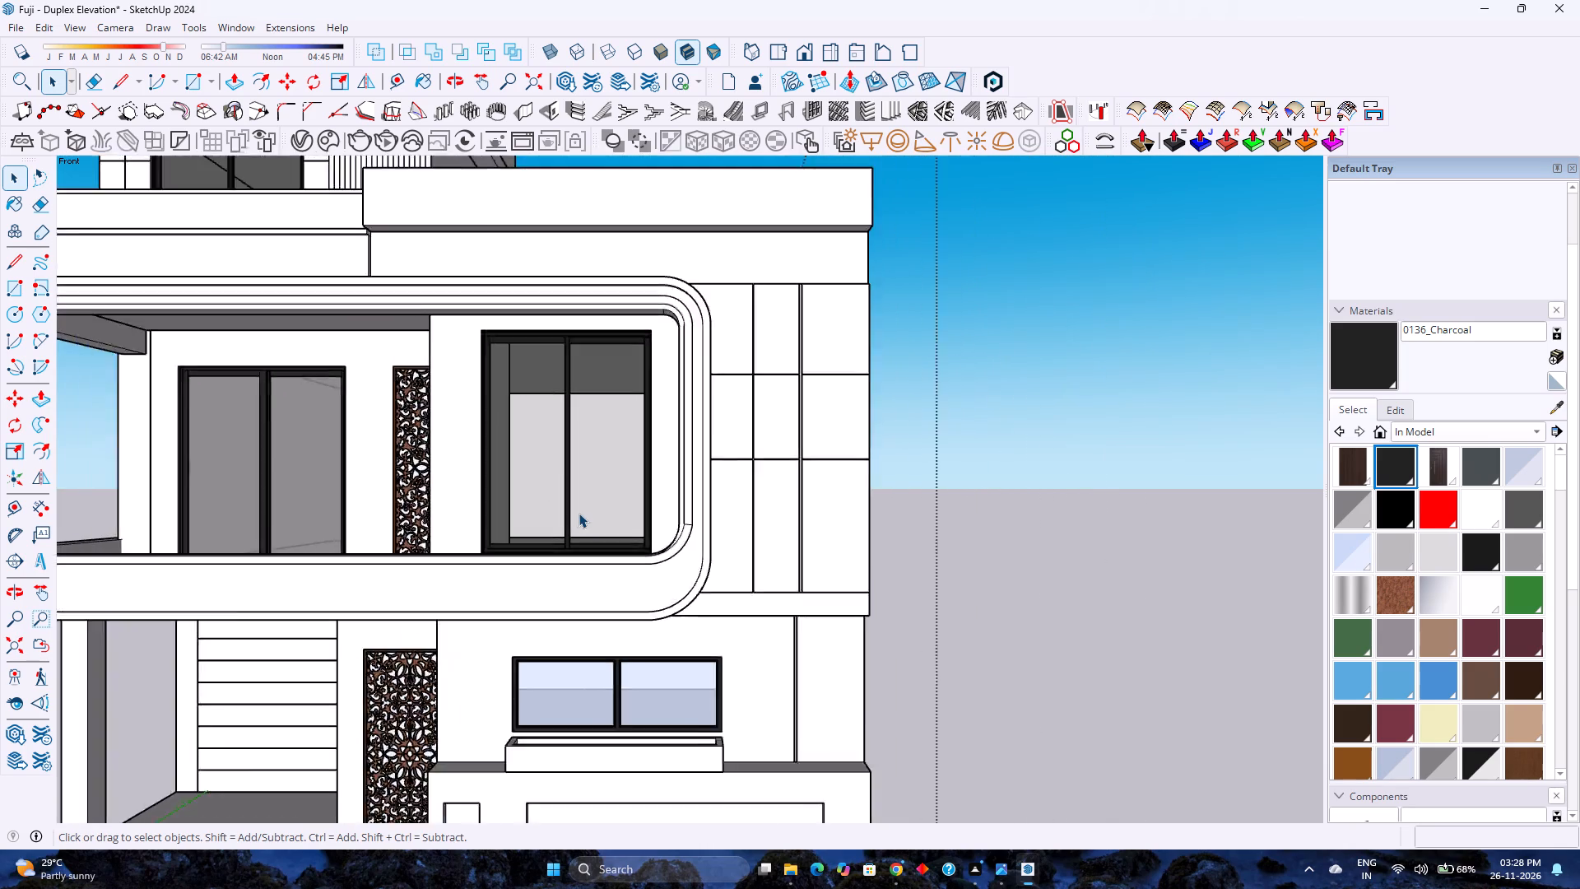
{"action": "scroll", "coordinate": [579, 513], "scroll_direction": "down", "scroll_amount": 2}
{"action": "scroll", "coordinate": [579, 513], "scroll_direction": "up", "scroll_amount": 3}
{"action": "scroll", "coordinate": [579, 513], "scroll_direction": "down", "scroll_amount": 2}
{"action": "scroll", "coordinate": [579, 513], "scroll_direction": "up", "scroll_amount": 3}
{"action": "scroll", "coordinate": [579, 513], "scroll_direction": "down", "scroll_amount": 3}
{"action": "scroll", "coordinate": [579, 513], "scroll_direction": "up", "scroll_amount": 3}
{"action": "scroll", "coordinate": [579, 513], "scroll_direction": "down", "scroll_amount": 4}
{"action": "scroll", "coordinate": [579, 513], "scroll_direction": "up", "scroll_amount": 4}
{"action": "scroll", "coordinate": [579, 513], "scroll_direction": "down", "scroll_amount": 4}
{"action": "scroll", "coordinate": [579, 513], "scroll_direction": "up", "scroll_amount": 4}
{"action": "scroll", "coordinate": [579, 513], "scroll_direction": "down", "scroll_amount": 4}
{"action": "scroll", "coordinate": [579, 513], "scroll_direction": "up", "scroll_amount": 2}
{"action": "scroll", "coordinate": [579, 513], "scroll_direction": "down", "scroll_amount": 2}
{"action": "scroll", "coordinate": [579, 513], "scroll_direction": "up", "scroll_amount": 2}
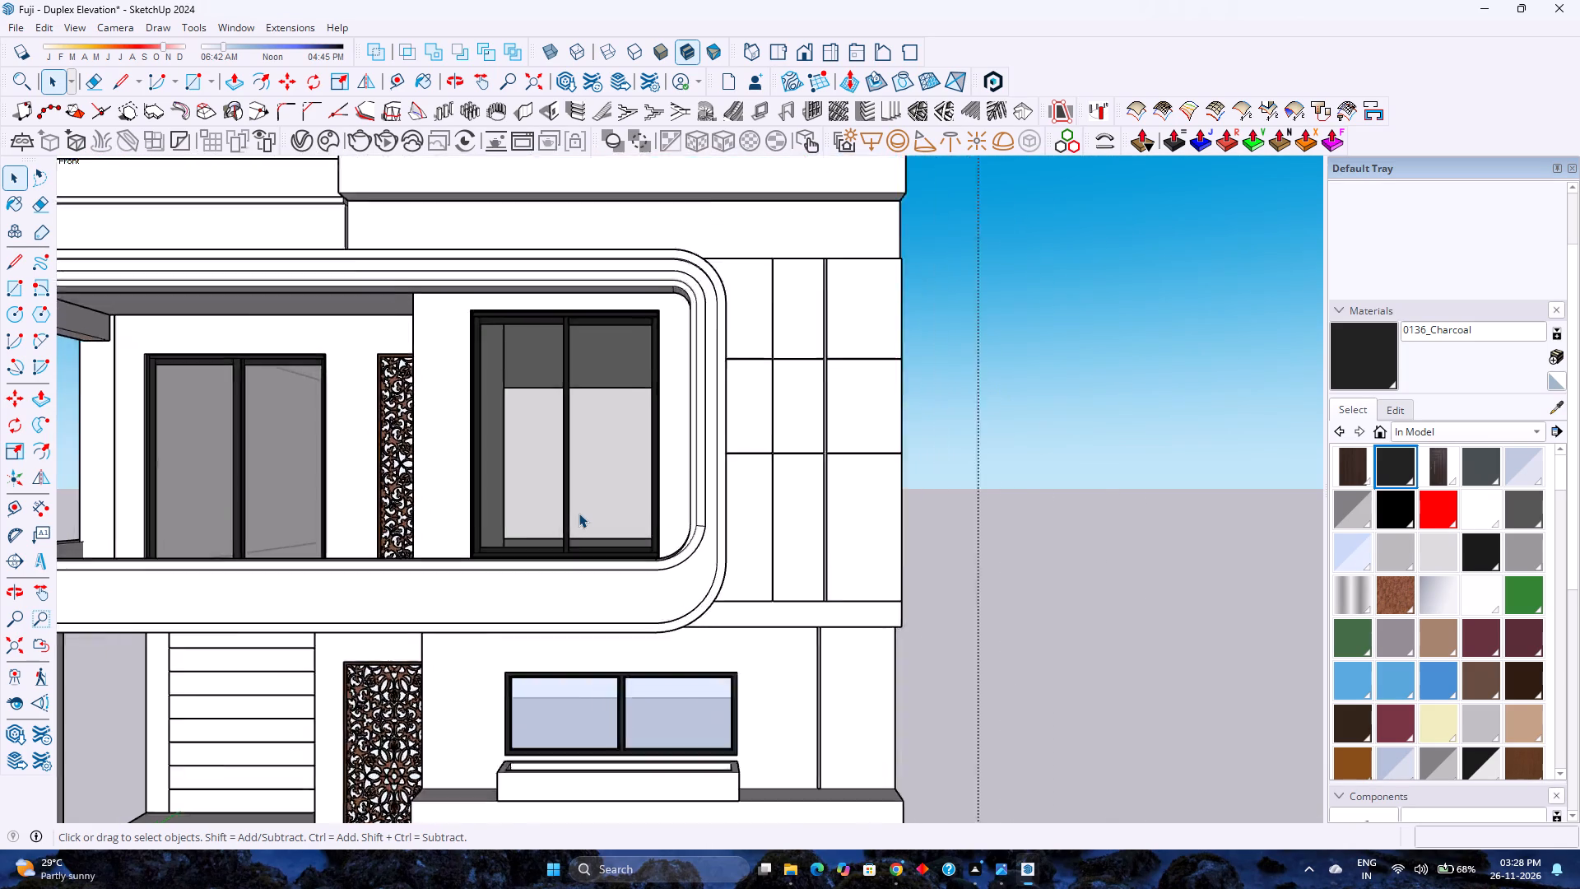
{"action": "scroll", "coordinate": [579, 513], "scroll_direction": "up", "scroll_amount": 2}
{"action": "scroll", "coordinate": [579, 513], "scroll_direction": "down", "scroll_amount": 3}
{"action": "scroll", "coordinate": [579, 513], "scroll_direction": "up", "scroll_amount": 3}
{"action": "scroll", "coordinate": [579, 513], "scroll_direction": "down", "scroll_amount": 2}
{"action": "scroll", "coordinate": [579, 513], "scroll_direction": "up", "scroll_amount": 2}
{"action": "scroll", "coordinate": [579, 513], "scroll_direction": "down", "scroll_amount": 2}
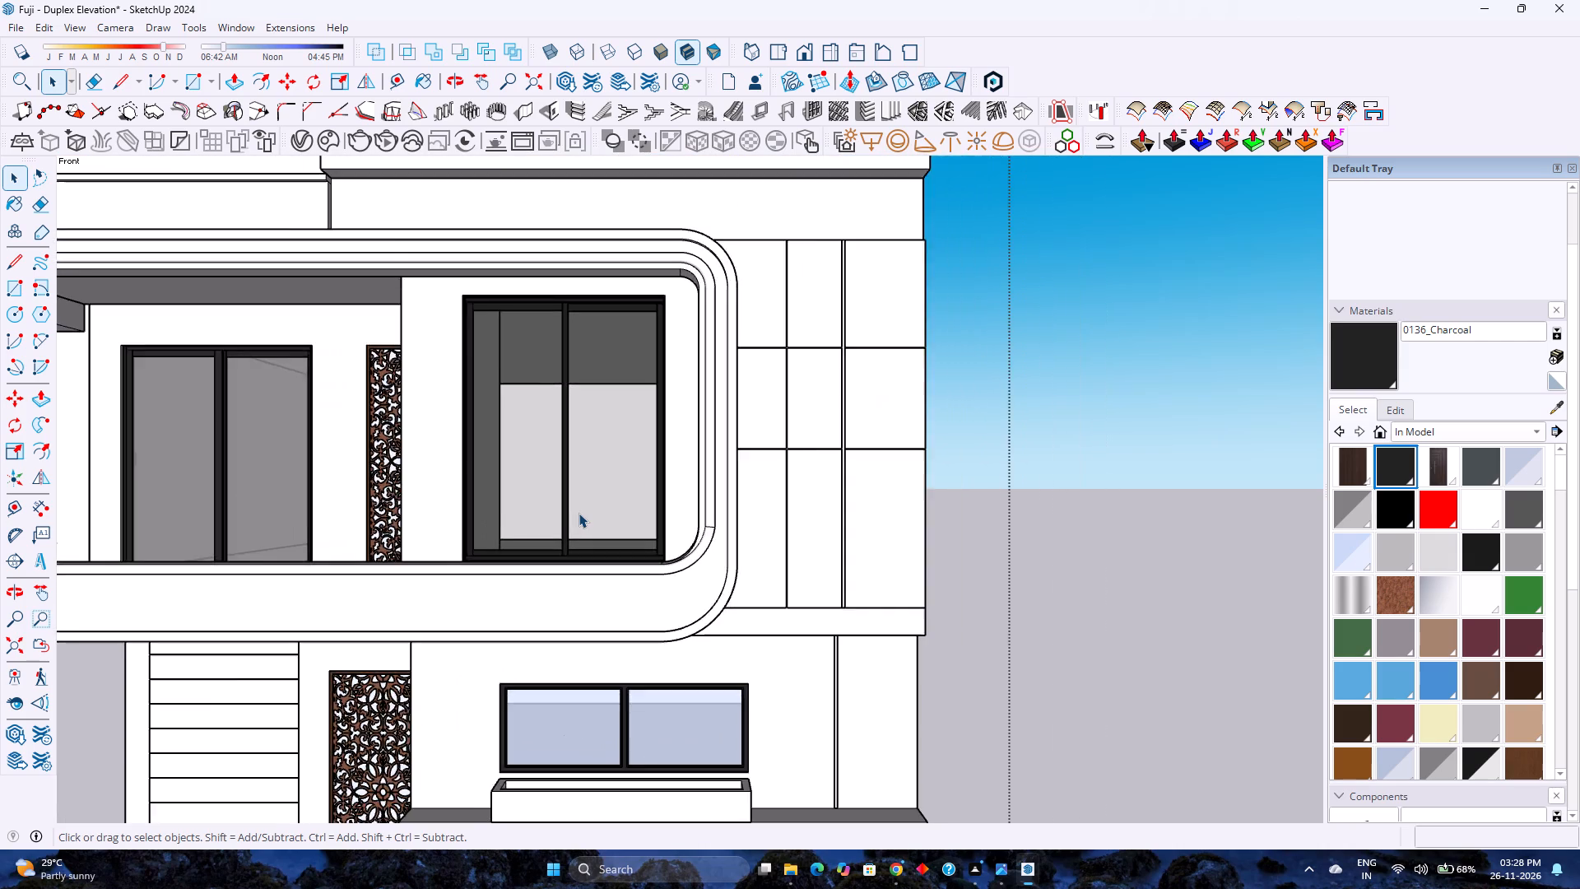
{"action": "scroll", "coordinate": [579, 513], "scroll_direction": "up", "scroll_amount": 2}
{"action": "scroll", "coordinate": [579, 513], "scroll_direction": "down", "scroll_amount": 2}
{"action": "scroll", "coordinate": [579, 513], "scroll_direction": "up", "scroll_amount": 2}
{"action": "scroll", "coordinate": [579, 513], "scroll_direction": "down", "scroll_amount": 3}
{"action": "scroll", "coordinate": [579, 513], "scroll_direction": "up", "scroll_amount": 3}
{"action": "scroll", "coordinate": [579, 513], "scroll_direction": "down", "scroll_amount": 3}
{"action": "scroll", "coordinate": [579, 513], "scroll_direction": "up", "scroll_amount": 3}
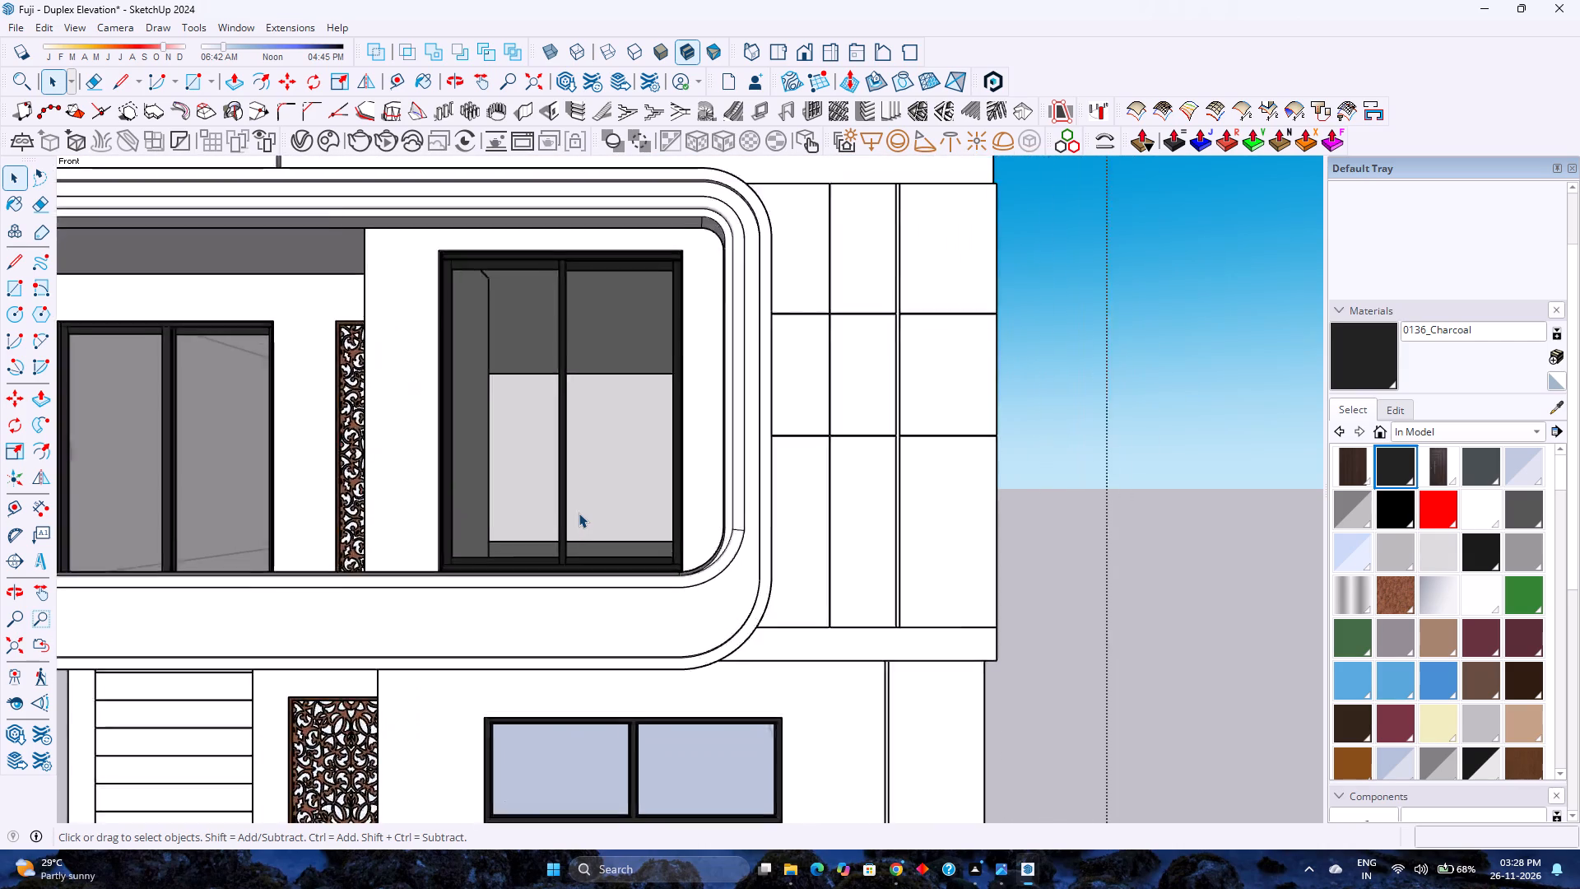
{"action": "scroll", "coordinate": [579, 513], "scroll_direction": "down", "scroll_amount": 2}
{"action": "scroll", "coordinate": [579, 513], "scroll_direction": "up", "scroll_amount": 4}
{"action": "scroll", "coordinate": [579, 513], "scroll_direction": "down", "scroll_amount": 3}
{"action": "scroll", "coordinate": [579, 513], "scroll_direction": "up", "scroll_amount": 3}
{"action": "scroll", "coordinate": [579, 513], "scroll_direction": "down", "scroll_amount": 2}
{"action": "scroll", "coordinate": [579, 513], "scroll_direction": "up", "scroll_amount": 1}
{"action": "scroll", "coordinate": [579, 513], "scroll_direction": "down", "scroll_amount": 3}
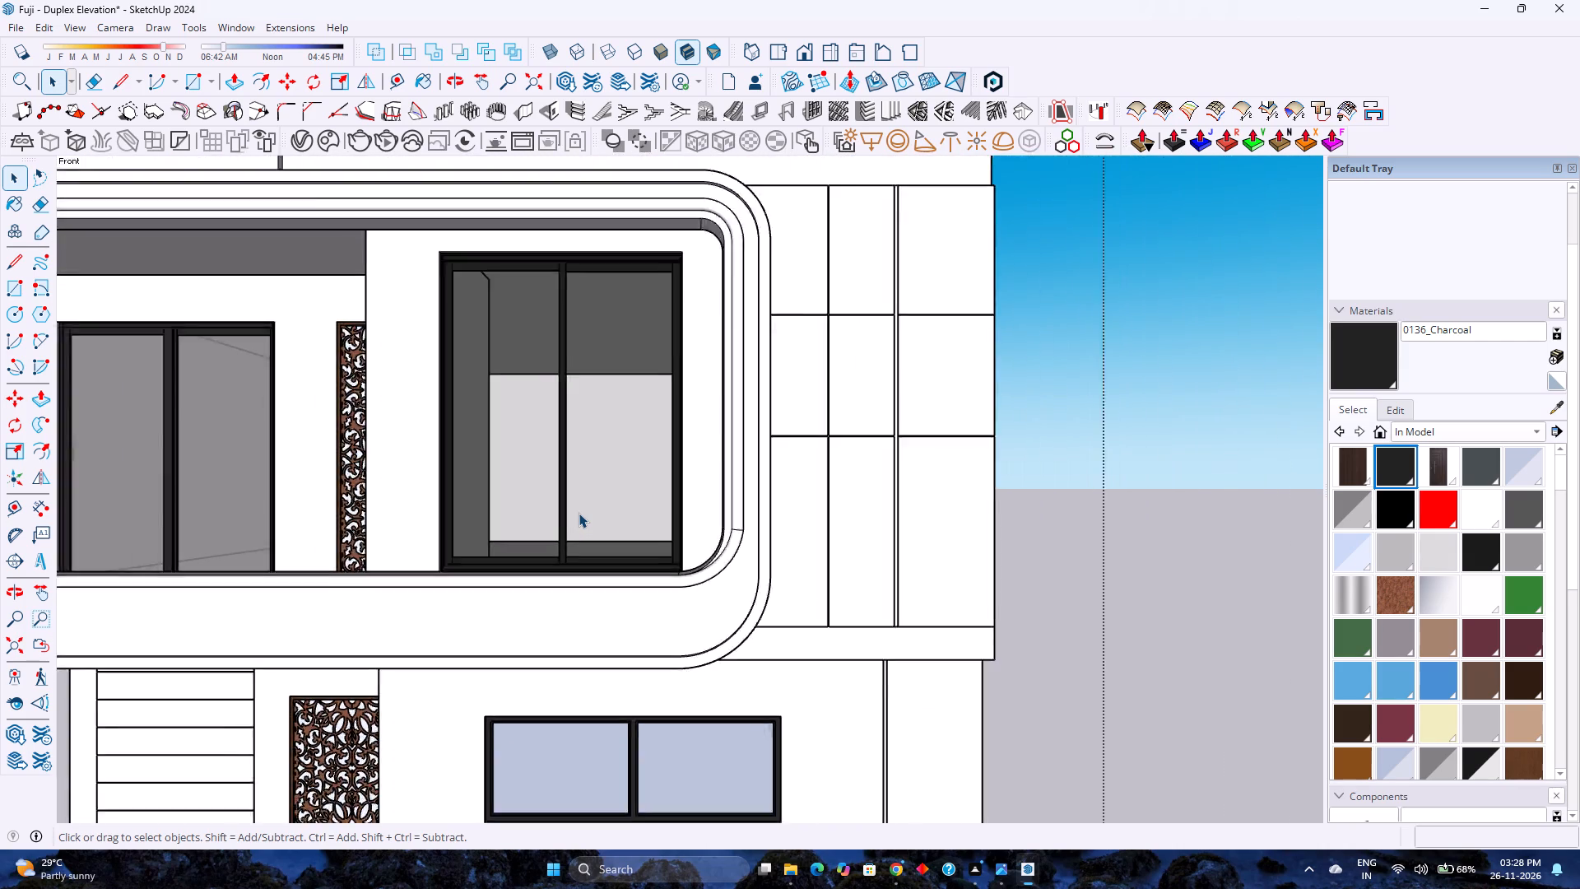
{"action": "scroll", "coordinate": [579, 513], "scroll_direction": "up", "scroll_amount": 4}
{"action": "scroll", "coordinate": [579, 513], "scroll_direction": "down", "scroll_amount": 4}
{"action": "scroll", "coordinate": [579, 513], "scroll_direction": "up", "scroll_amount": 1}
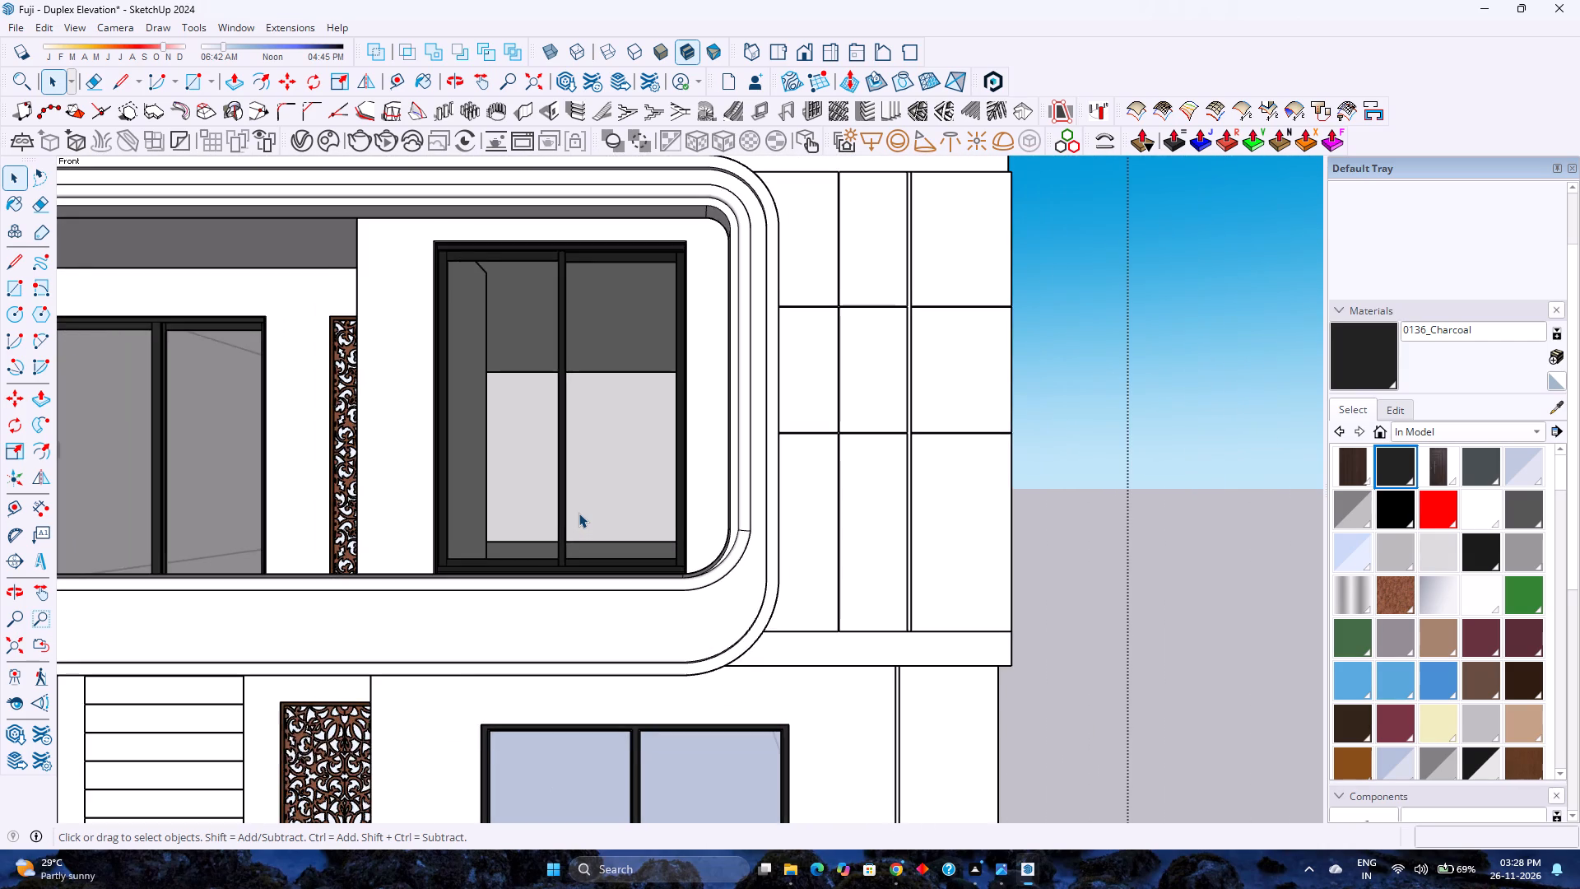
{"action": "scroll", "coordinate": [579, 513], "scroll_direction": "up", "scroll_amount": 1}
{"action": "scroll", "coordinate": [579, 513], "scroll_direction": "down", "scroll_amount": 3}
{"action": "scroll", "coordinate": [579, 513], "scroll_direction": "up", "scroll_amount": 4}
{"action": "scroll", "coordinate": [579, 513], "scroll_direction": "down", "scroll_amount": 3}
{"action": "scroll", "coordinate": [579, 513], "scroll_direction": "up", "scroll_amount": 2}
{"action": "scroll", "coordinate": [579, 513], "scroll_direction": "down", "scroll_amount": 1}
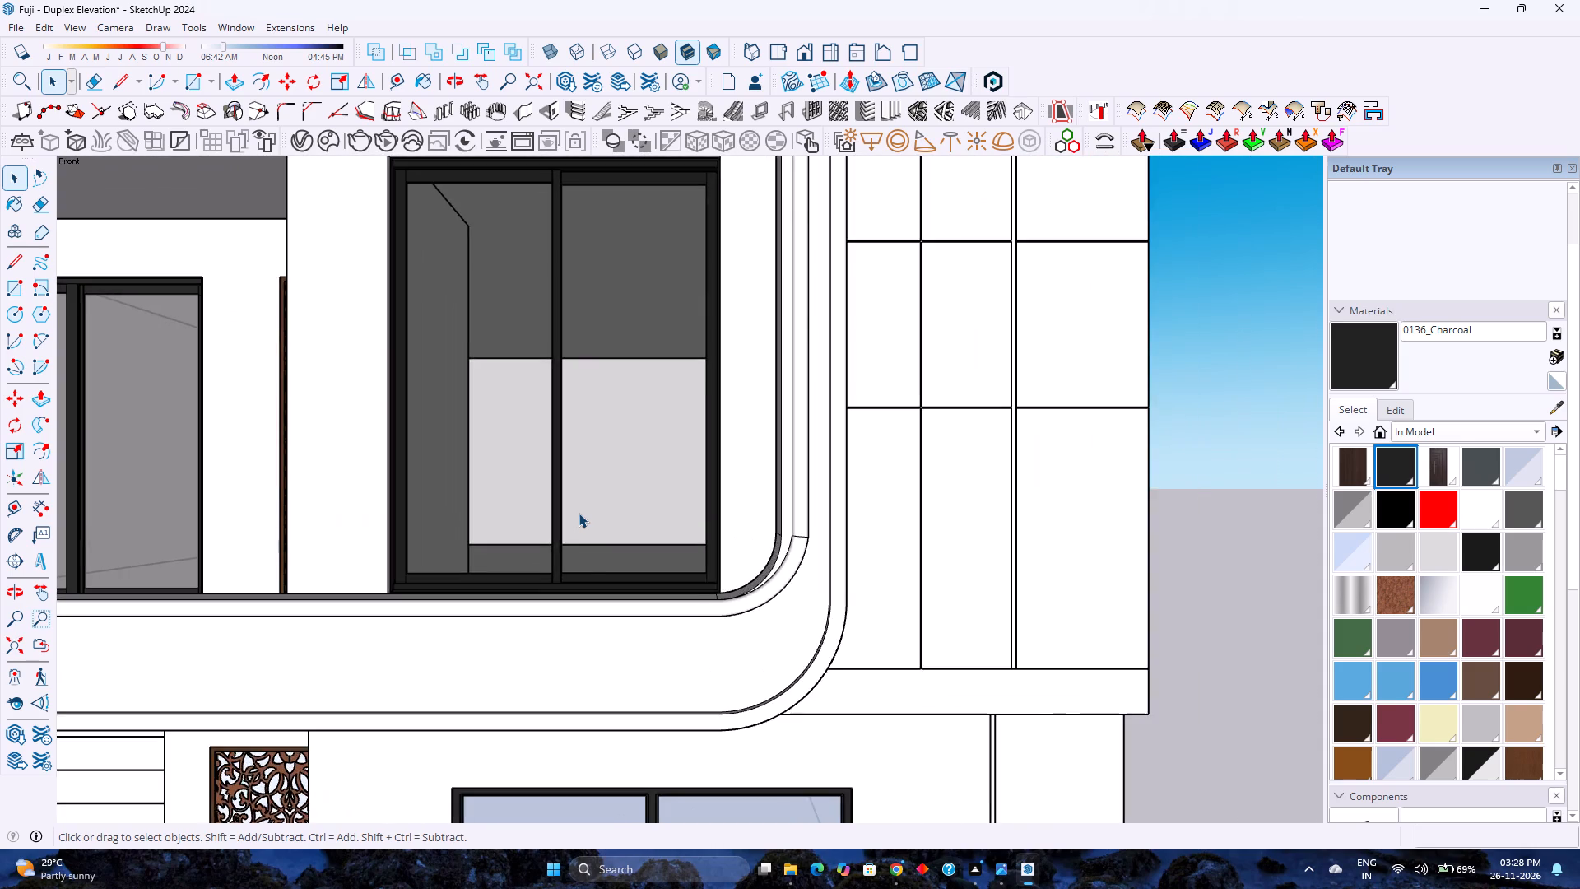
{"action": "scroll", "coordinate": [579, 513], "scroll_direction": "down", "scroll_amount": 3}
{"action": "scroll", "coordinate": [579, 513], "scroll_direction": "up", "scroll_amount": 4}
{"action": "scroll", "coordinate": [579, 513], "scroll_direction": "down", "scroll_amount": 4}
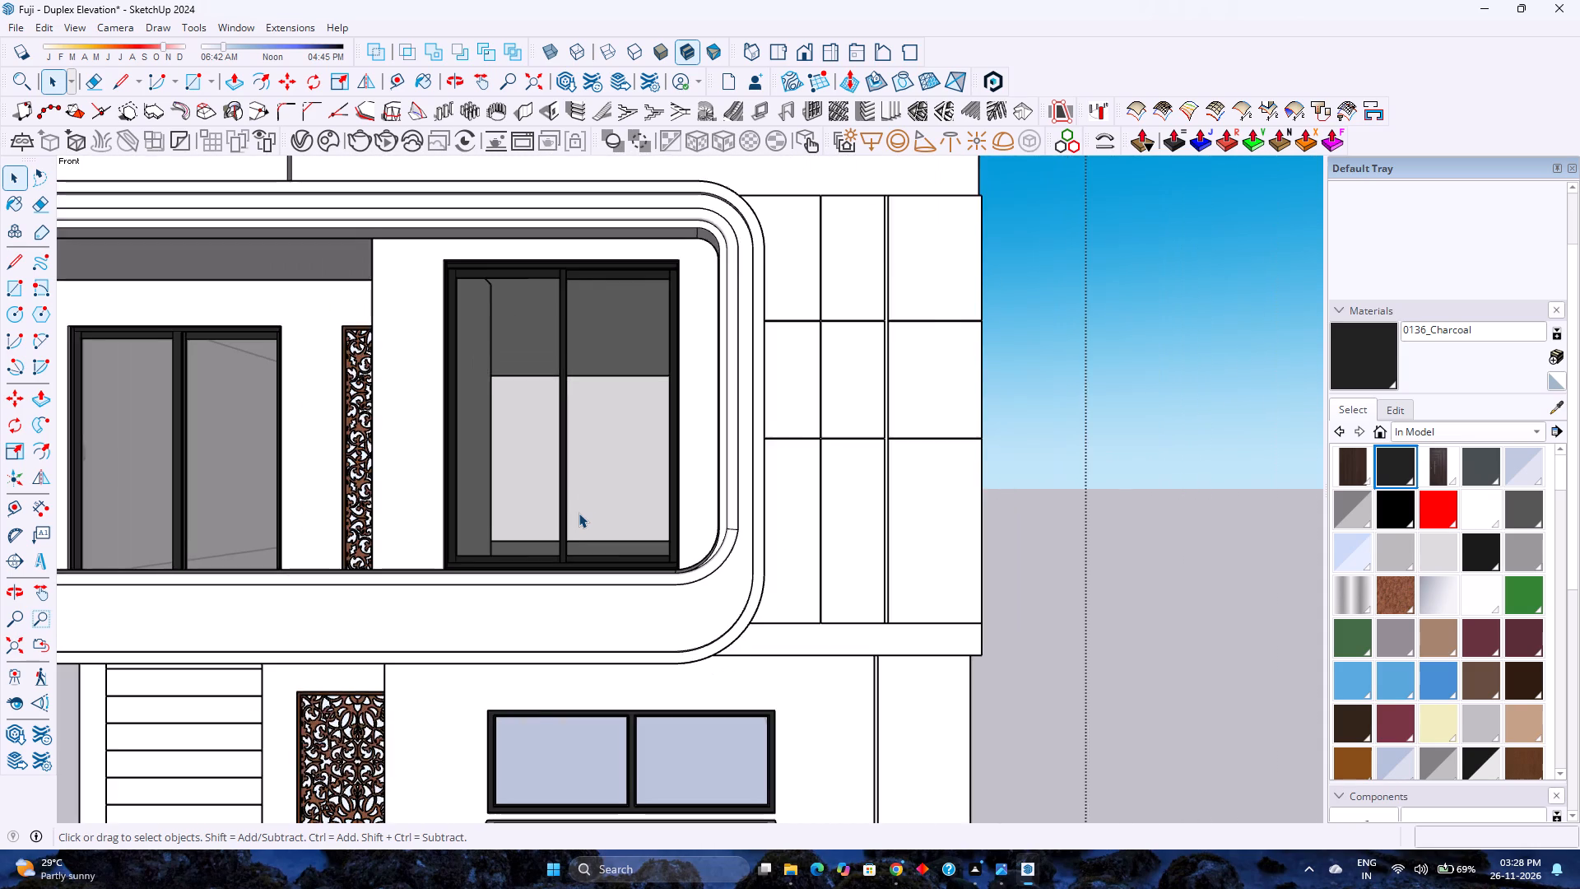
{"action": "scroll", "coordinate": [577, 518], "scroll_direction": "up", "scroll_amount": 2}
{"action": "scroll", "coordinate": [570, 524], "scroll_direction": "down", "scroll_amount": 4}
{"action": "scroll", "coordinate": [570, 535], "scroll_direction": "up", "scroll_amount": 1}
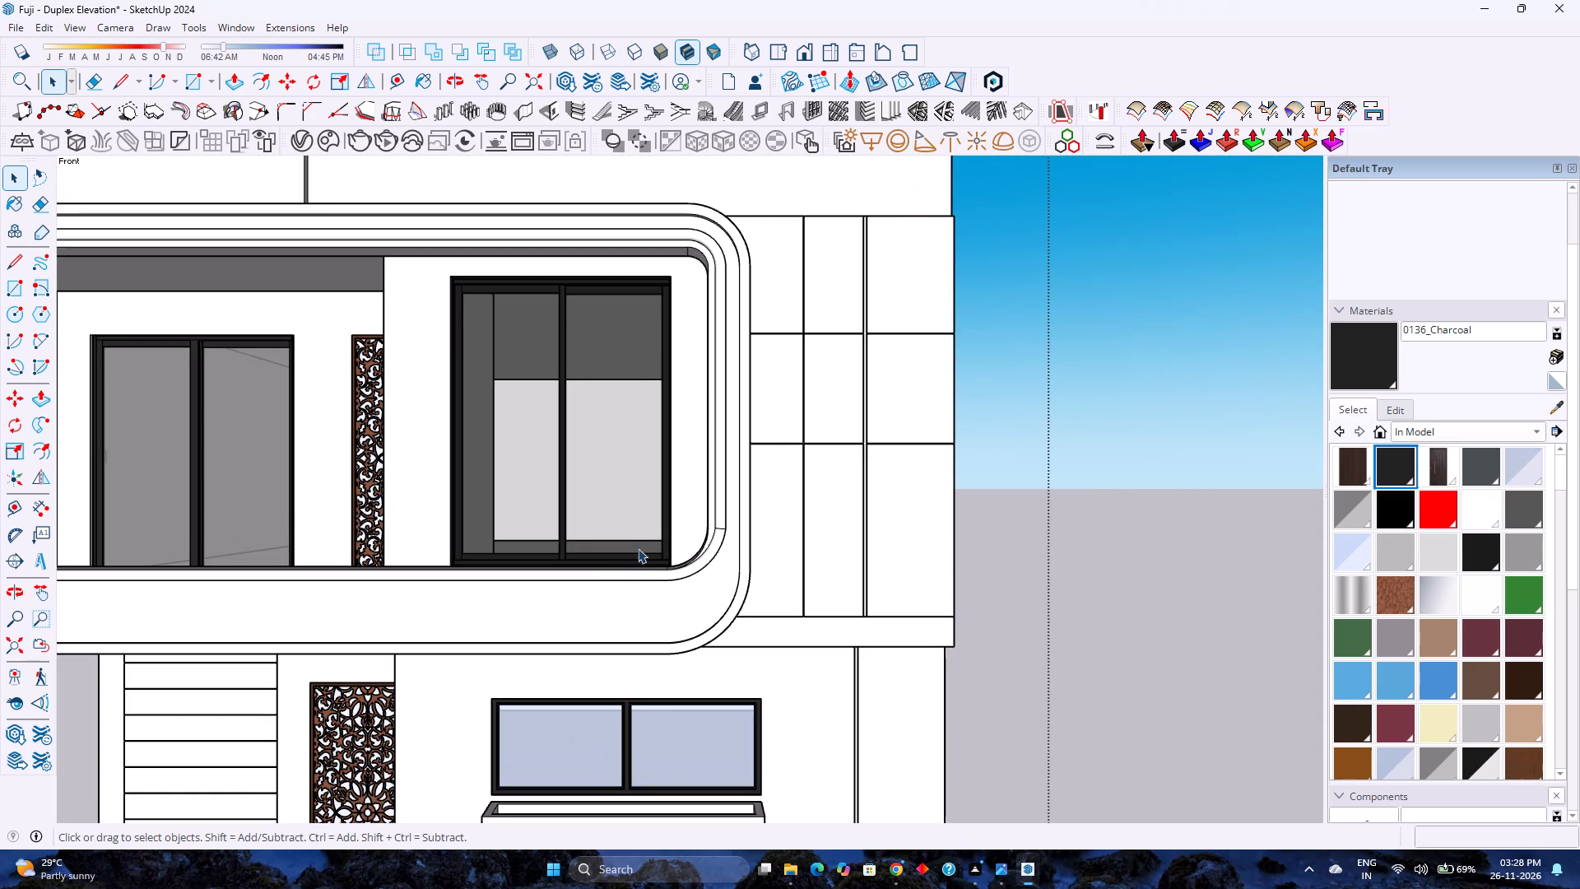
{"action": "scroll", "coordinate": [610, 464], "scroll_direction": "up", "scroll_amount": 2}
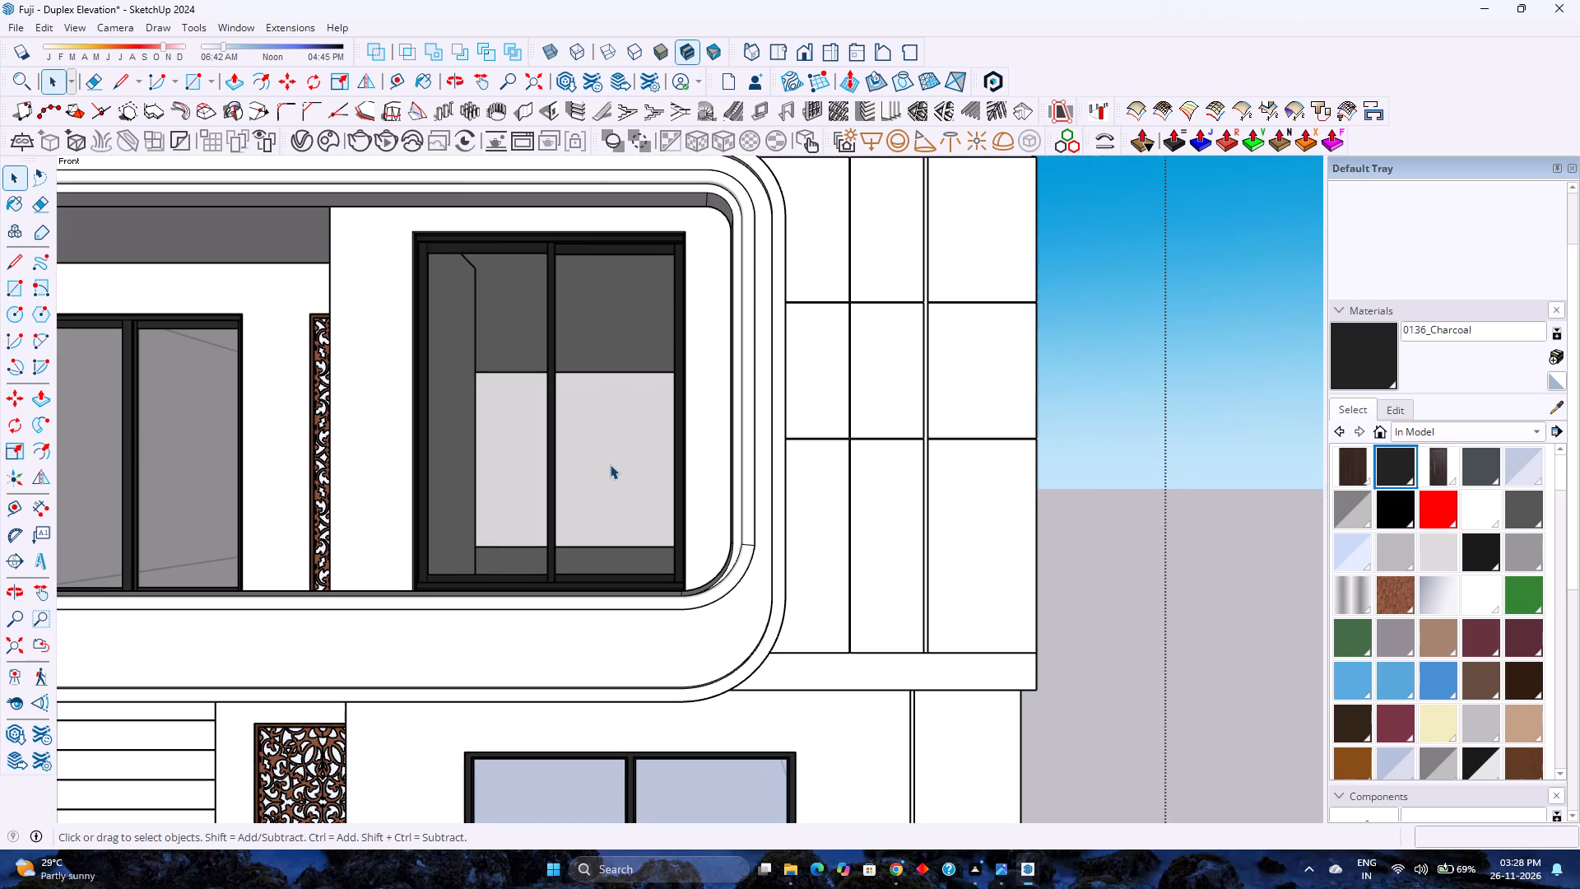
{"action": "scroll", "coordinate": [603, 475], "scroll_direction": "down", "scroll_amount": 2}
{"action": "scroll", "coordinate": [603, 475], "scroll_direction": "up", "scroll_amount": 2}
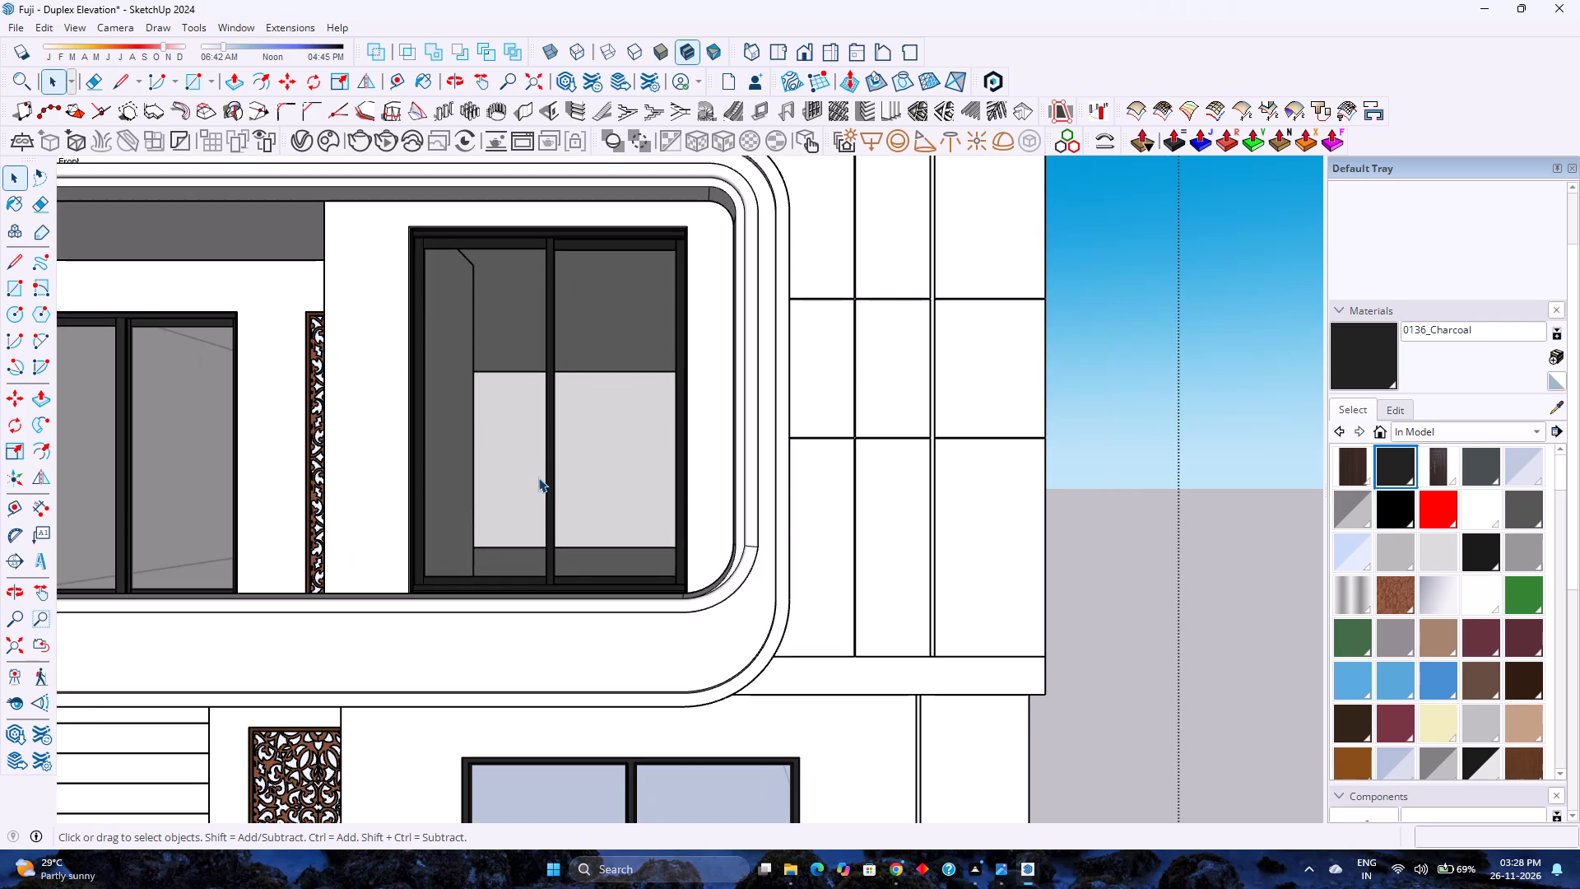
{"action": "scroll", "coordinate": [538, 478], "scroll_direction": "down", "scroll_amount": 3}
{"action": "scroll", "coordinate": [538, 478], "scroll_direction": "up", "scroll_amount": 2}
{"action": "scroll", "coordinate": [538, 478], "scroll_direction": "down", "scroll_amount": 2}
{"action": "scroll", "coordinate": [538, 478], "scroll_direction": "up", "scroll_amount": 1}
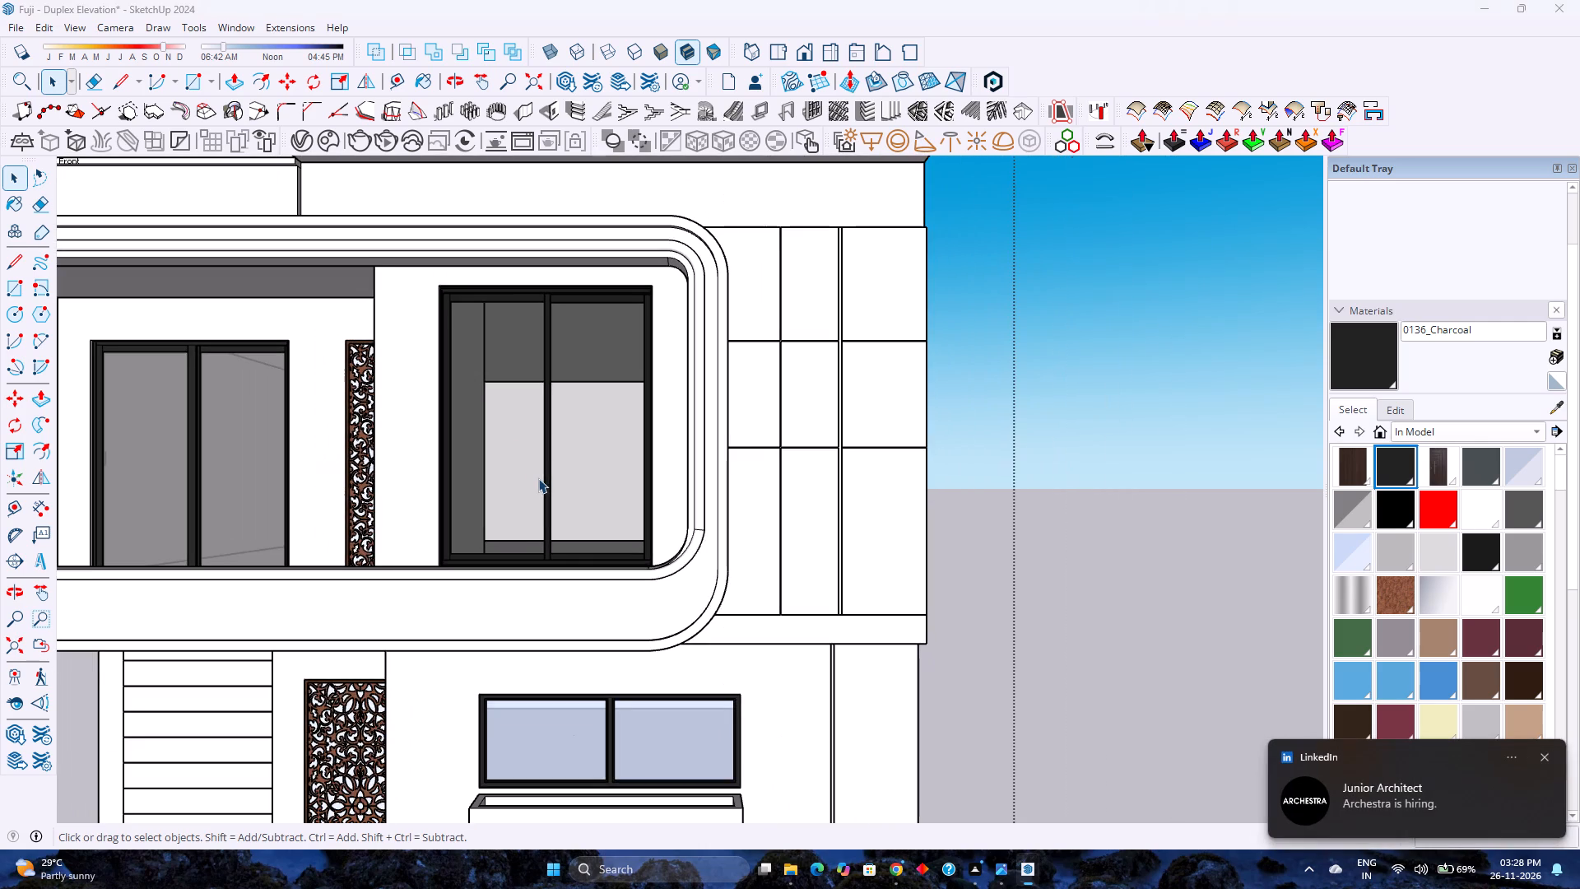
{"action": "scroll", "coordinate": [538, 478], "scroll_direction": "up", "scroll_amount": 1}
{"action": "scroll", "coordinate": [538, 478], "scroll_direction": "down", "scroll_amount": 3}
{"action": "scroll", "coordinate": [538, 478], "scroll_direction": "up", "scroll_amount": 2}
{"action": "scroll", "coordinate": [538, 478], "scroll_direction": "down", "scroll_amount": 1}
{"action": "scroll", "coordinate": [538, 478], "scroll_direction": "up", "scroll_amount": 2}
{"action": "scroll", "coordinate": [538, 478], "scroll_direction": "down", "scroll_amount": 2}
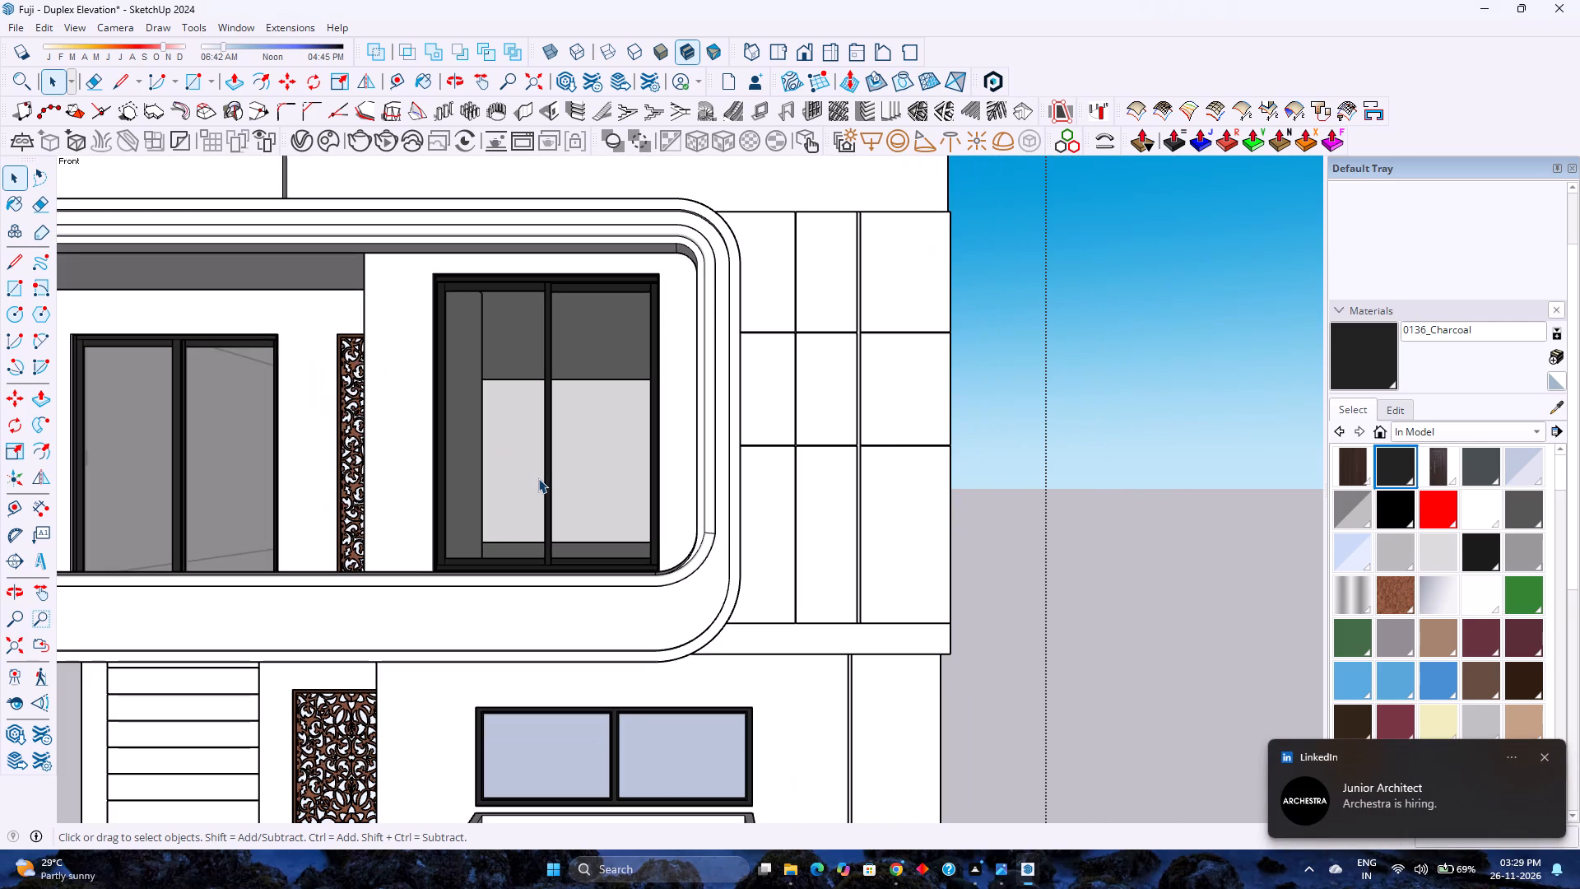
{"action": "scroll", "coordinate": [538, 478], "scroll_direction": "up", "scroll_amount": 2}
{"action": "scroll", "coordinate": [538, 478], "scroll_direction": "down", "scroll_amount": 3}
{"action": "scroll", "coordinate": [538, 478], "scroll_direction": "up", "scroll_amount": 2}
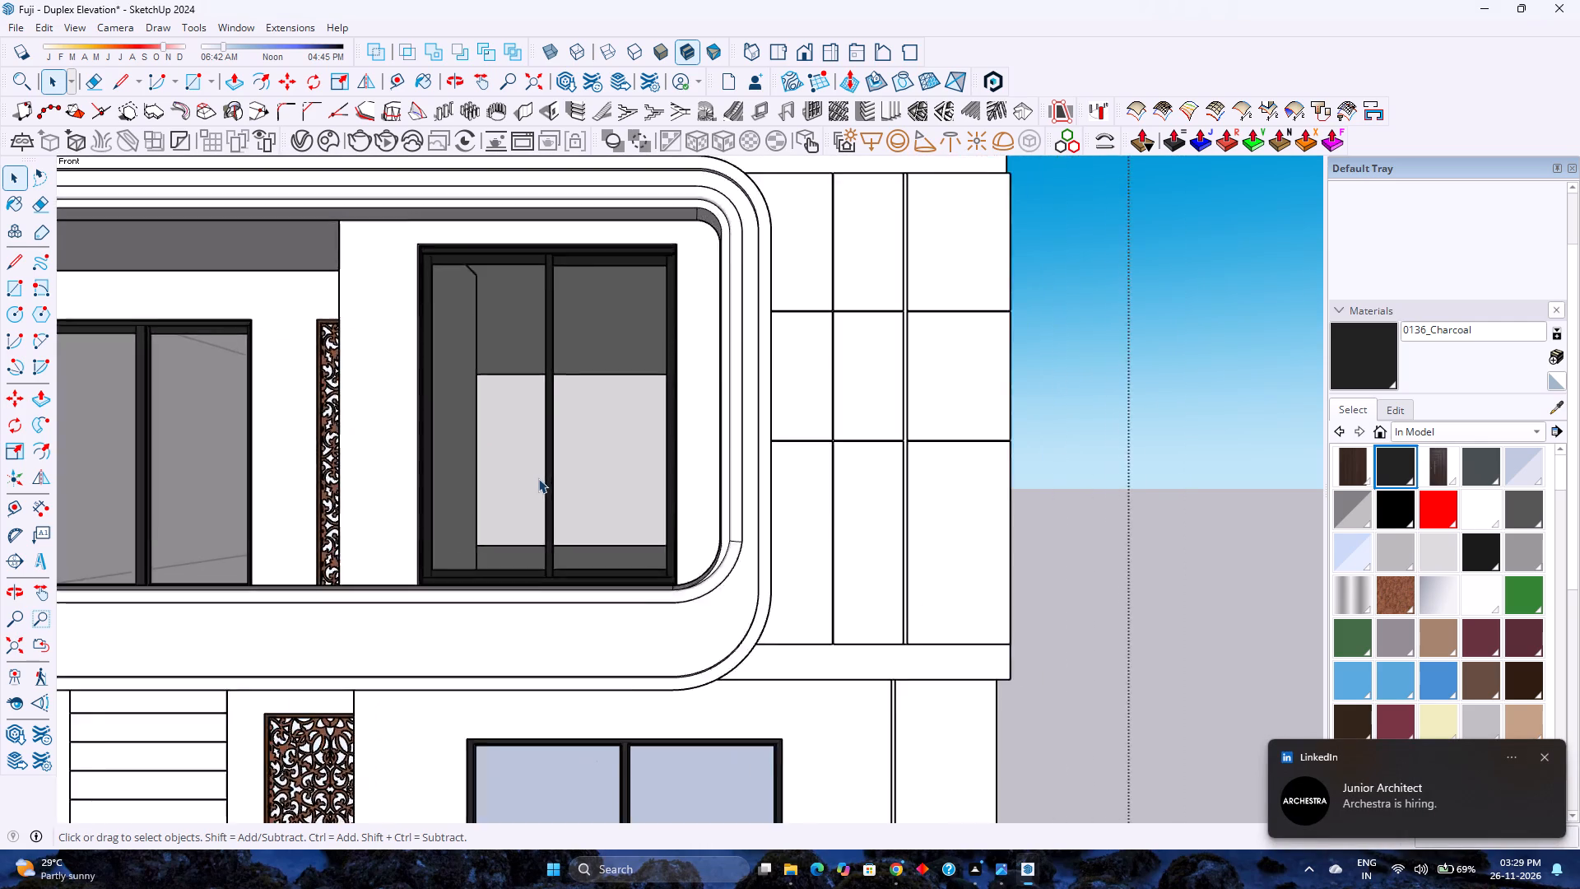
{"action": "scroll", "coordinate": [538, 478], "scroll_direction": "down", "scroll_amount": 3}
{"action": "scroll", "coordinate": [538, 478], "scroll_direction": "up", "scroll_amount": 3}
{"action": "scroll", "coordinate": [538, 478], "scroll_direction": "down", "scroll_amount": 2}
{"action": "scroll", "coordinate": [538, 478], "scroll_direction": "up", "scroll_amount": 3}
Examine the duplex's whole front facade from inside the building group, from the entrance steps up to the rooftop room.
{"action": "scroll", "coordinate": [538, 478], "scroll_direction": "down", "scroll_amount": 13}
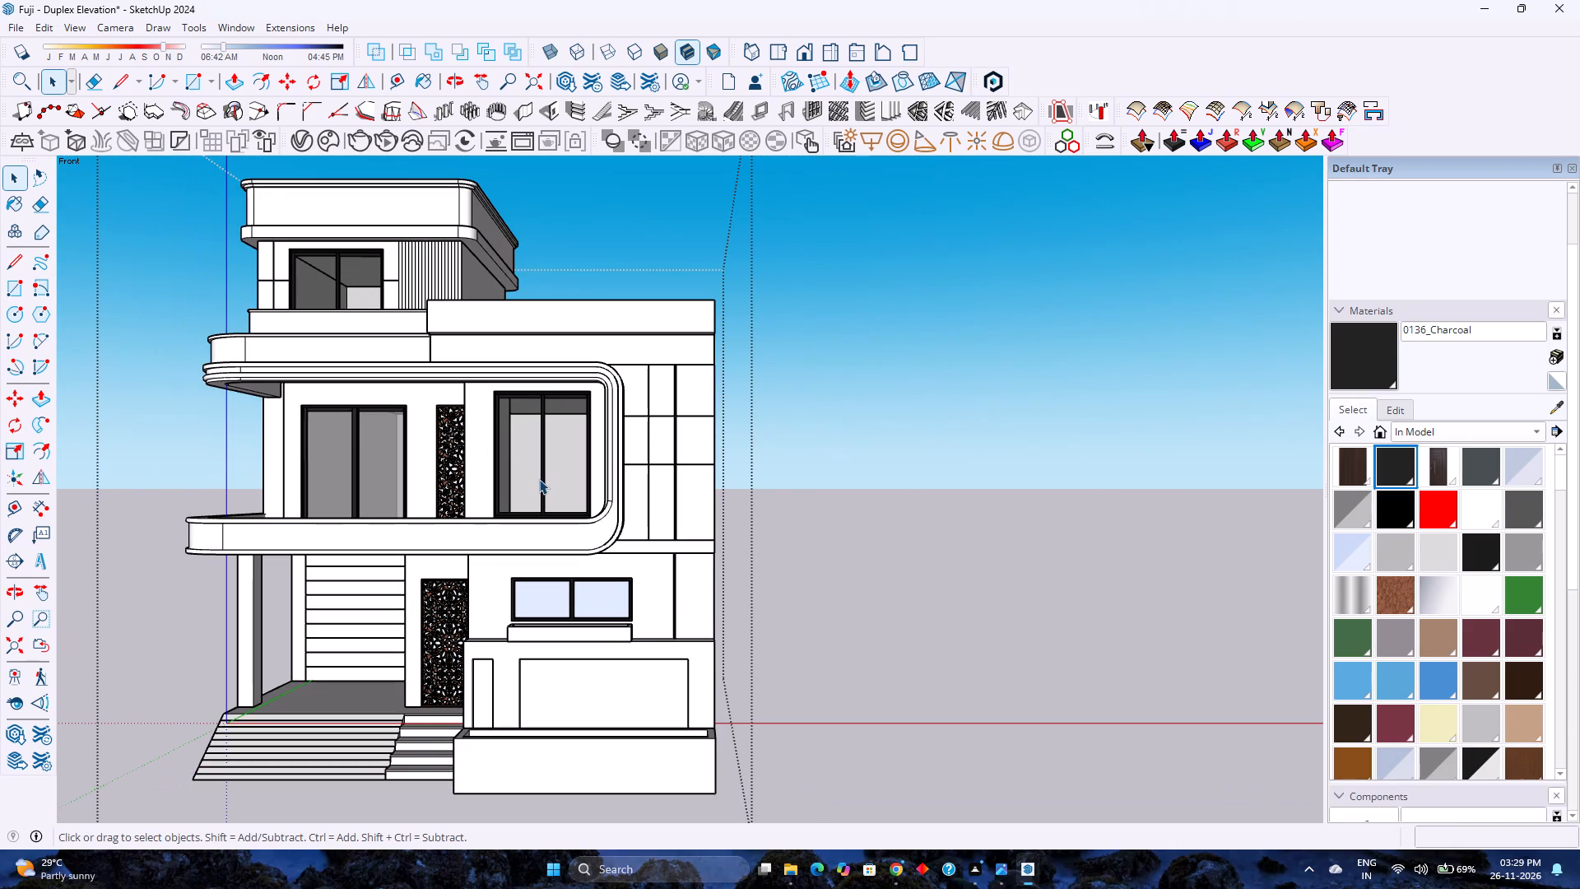
{"action": "scroll", "coordinate": [539, 479], "scroll_direction": "up", "scroll_amount": 3}
{"action": "scroll", "coordinate": [539, 481], "scroll_direction": "down", "scroll_amount": 3}
{"action": "scroll", "coordinate": [539, 484], "scroll_direction": "up", "scroll_amount": 3}
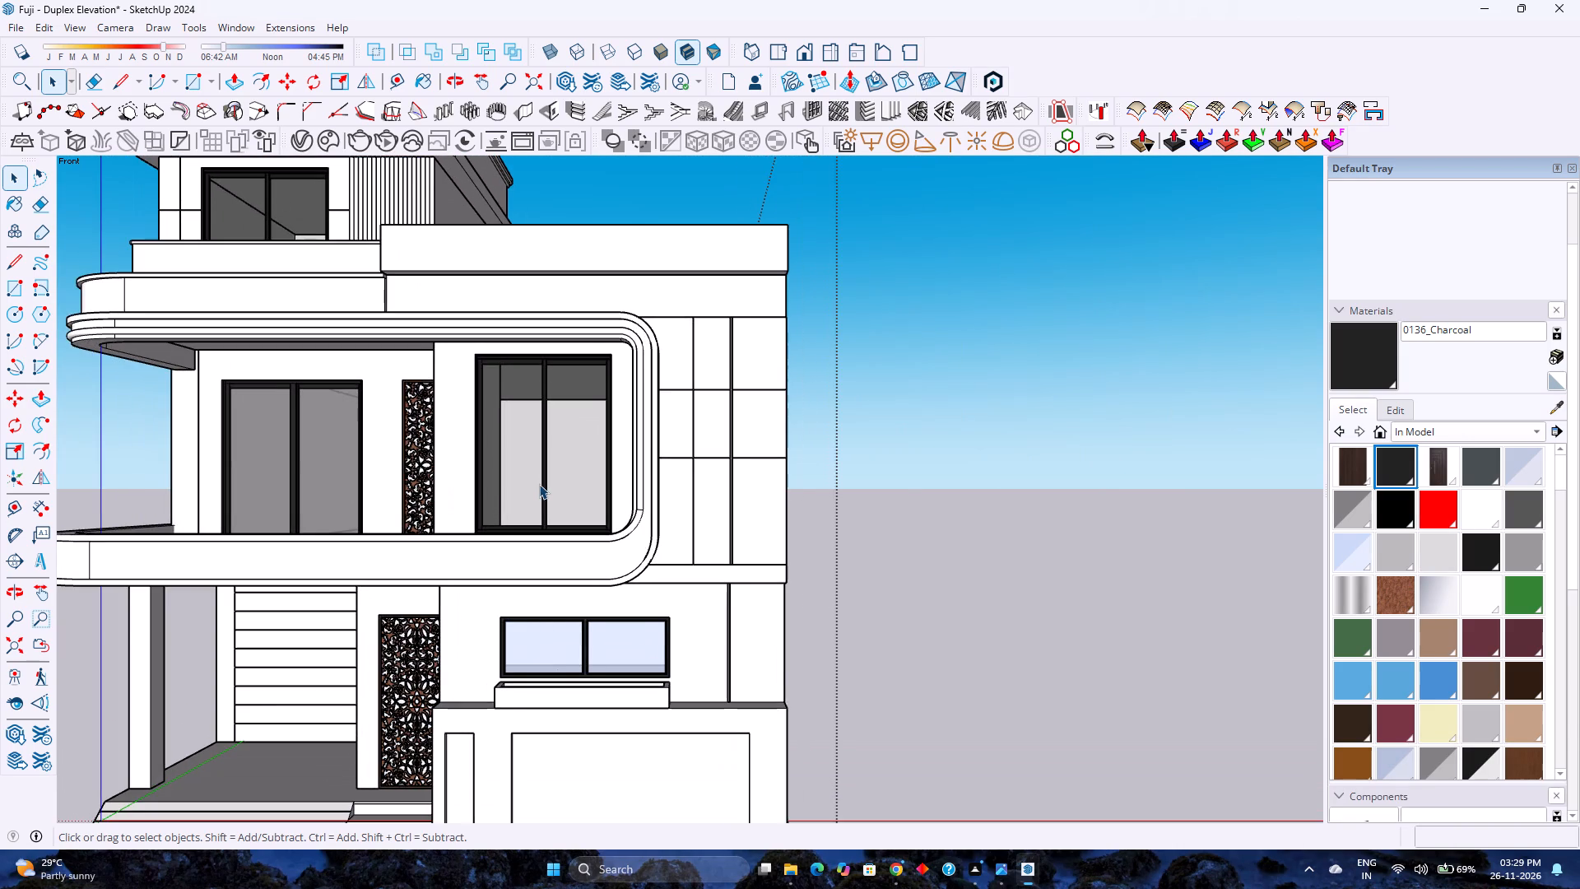
{"action": "scroll", "coordinate": [539, 484], "scroll_direction": "down", "scroll_amount": 2}
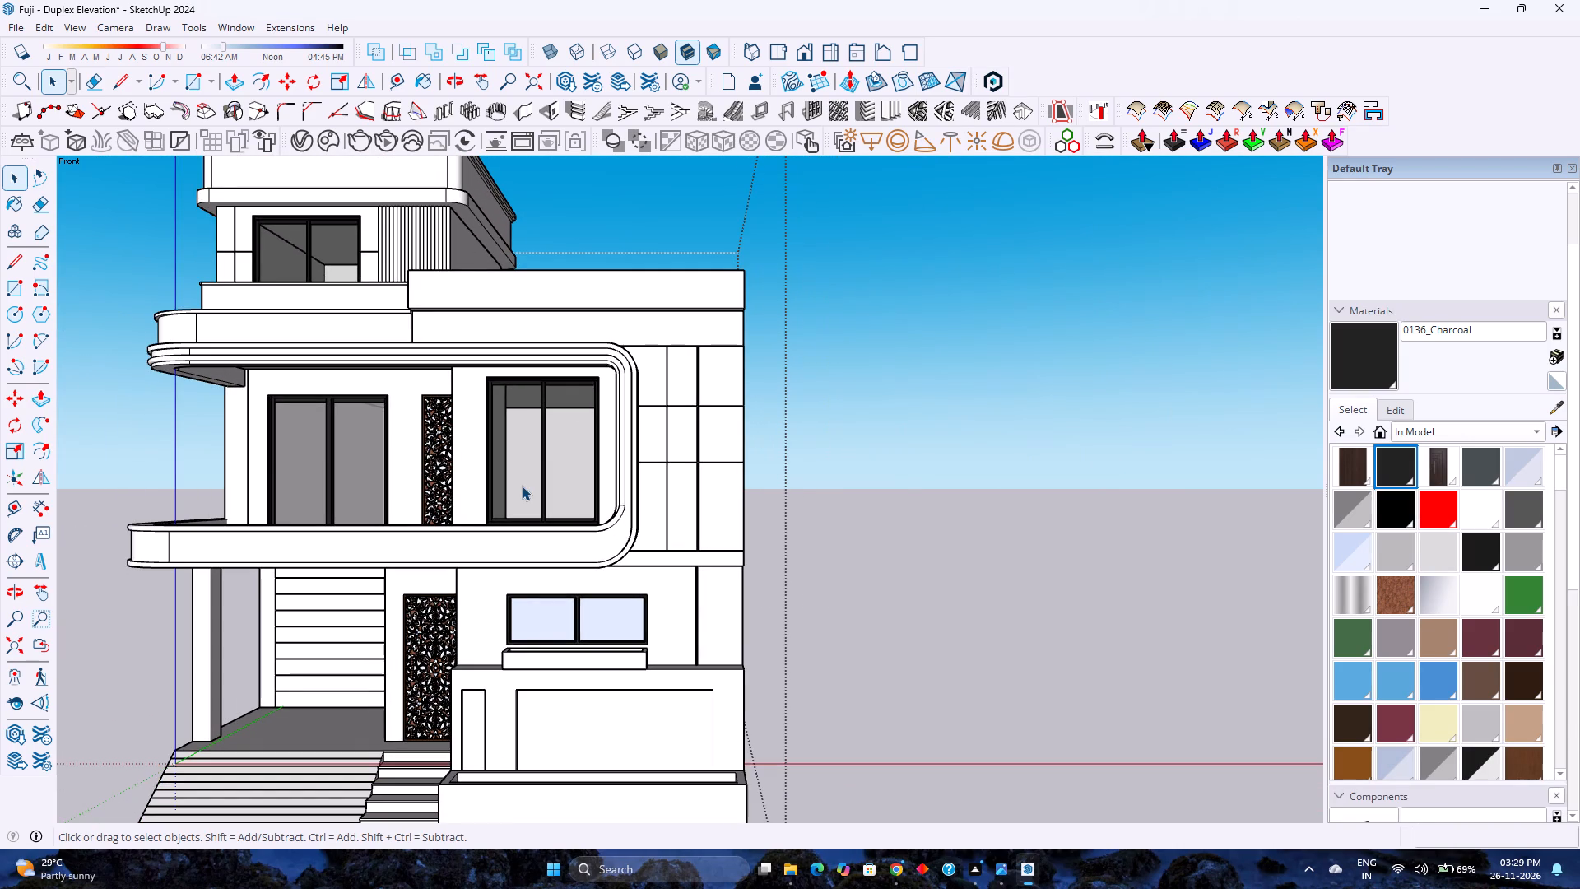
{"action": "scroll", "coordinate": [460, 382], "scroll_direction": "down", "scroll_amount": 8}
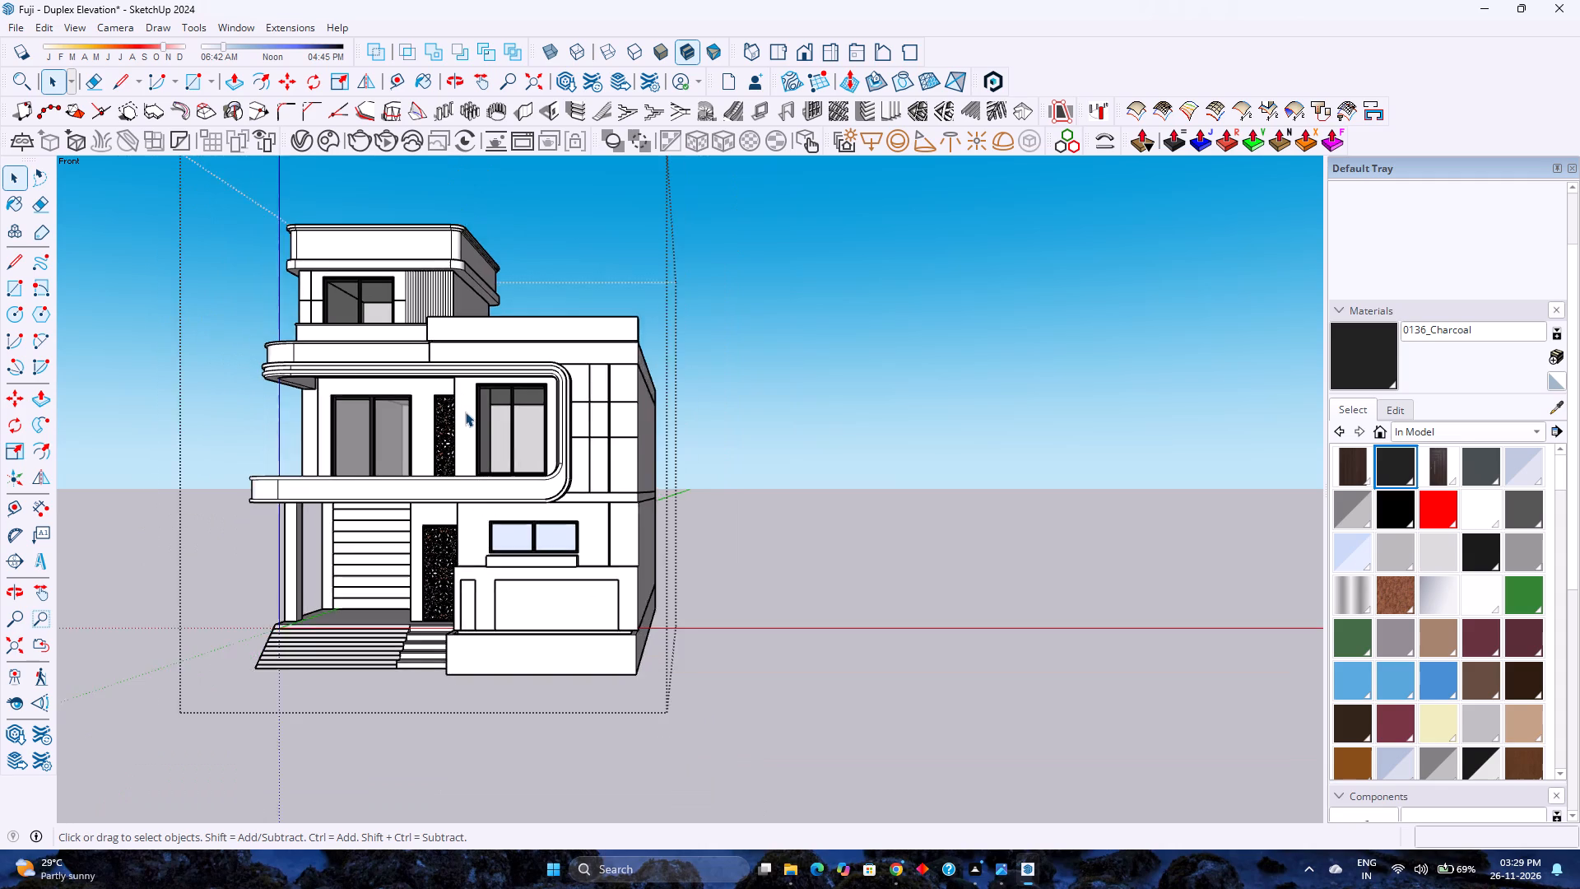
{"action": "scroll", "coordinate": [465, 412], "scroll_direction": "down", "scroll_amount": 11}
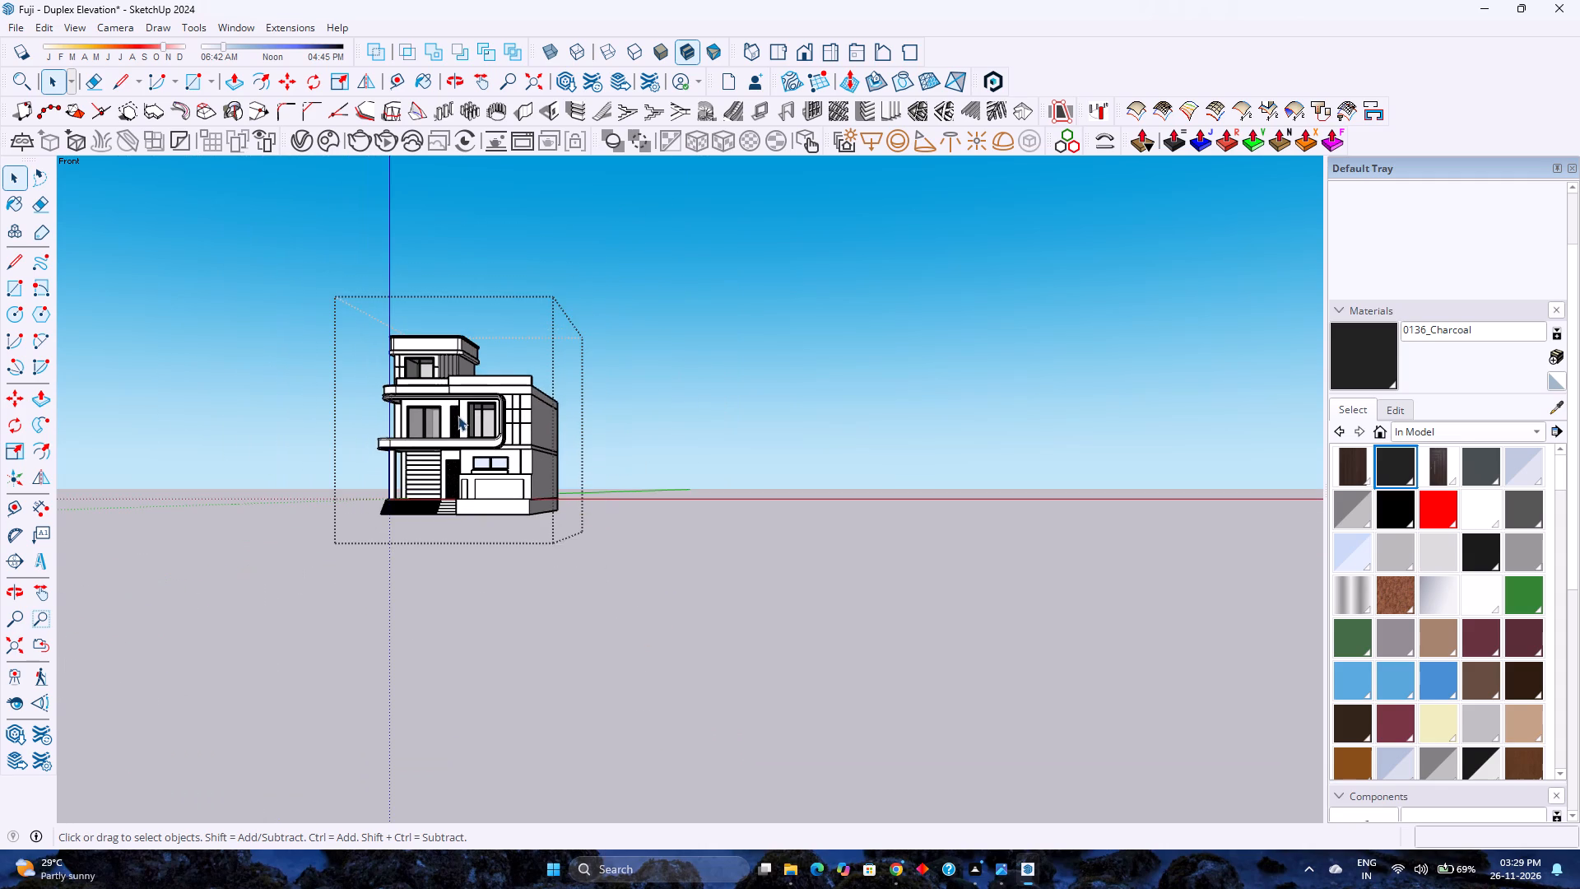
{"action": "scroll", "coordinate": [457, 416], "scroll_direction": "up", "scroll_amount": 1}
{"action": "scroll", "coordinate": [457, 416], "scroll_direction": "down", "scroll_amount": 4}
{"action": "scroll", "coordinate": [452, 418], "scroll_direction": "up", "scroll_amount": 2}
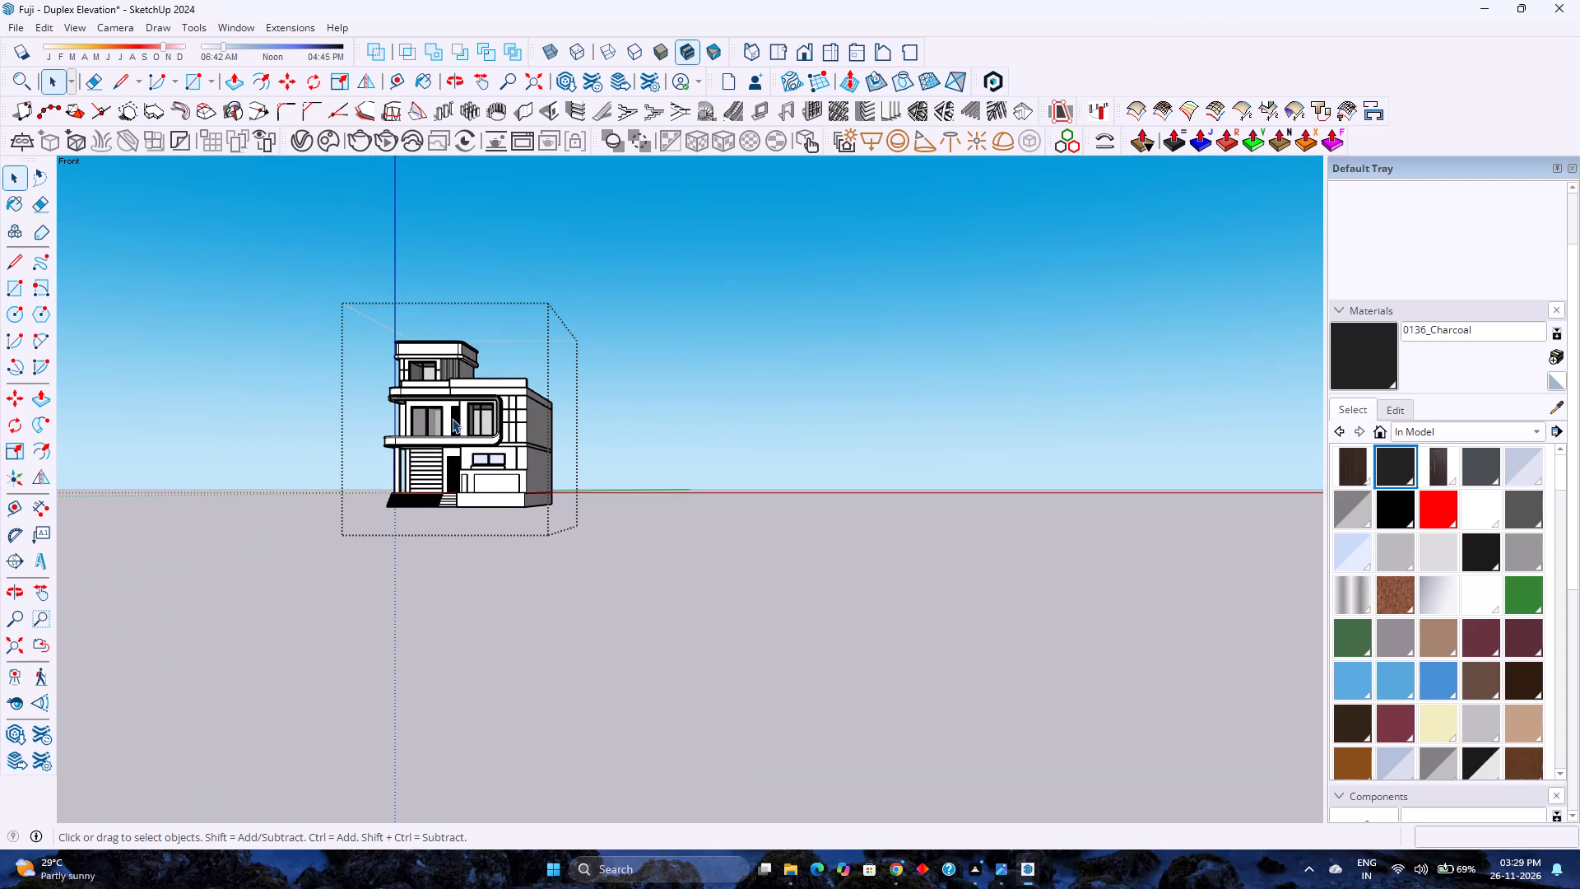
{"action": "scroll", "coordinate": [452, 418], "scroll_direction": "up", "scroll_amount": 2}
{"action": "scroll", "coordinate": [452, 418], "scroll_direction": "down", "scroll_amount": 4}
{"action": "scroll", "coordinate": [447, 416], "scroll_direction": "up", "scroll_amount": 3}
{"action": "scroll", "coordinate": [446, 417], "scroll_direction": "down", "scroll_amount": 3}
{"action": "scroll", "coordinate": [445, 418], "scroll_direction": "up", "scroll_amount": 4}
{"action": "scroll", "coordinate": [445, 418], "scroll_direction": "down", "scroll_amount": 3}
{"action": "scroll", "coordinate": [445, 418], "scroll_direction": "up", "scroll_amount": 2}
{"action": "scroll", "coordinate": [445, 418], "scroll_direction": "down", "scroll_amount": 4}
{"action": "scroll", "coordinate": [445, 418], "scroll_direction": "up", "scroll_amount": 3}
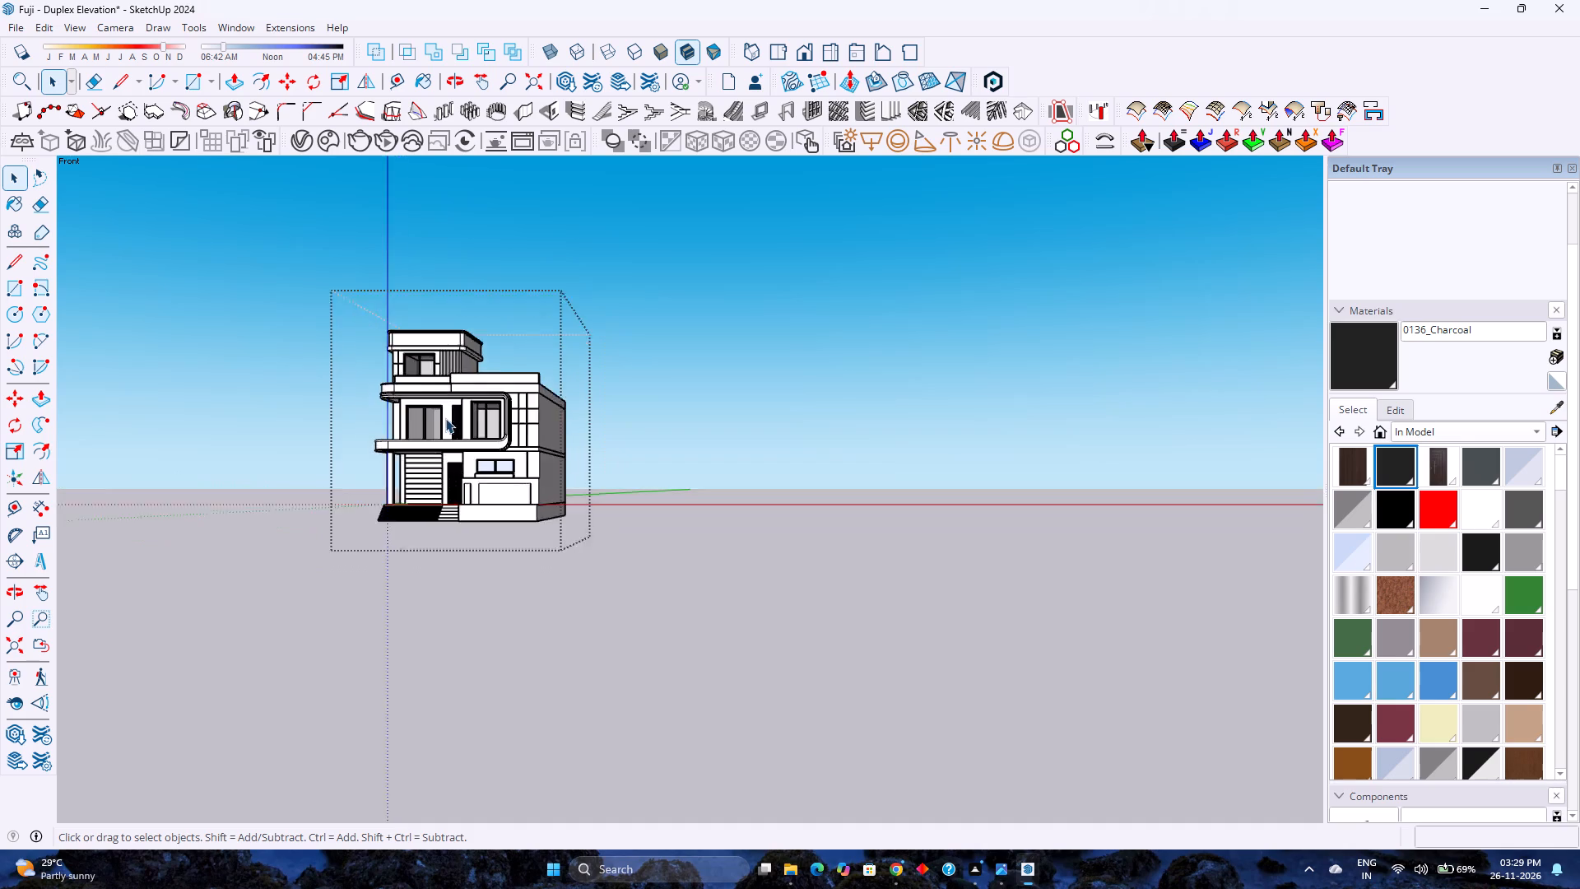
{"action": "scroll", "coordinate": [445, 418], "scroll_direction": "up", "scroll_amount": 1}
{"action": "scroll", "coordinate": [445, 418], "scroll_direction": "down", "scroll_amount": 5}
{"action": "scroll", "coordinate": [445, 418], "scroll_direction": "up", "scroll_amount": 14}
{"action": "scroll", "coordinate": [445, 418], "scroll_direction": "down", "scroll_amount": 4}
{"action": "scroll", "coordinate": [444, 418], "scroll_direction": "up", "scroll_amount": 2}
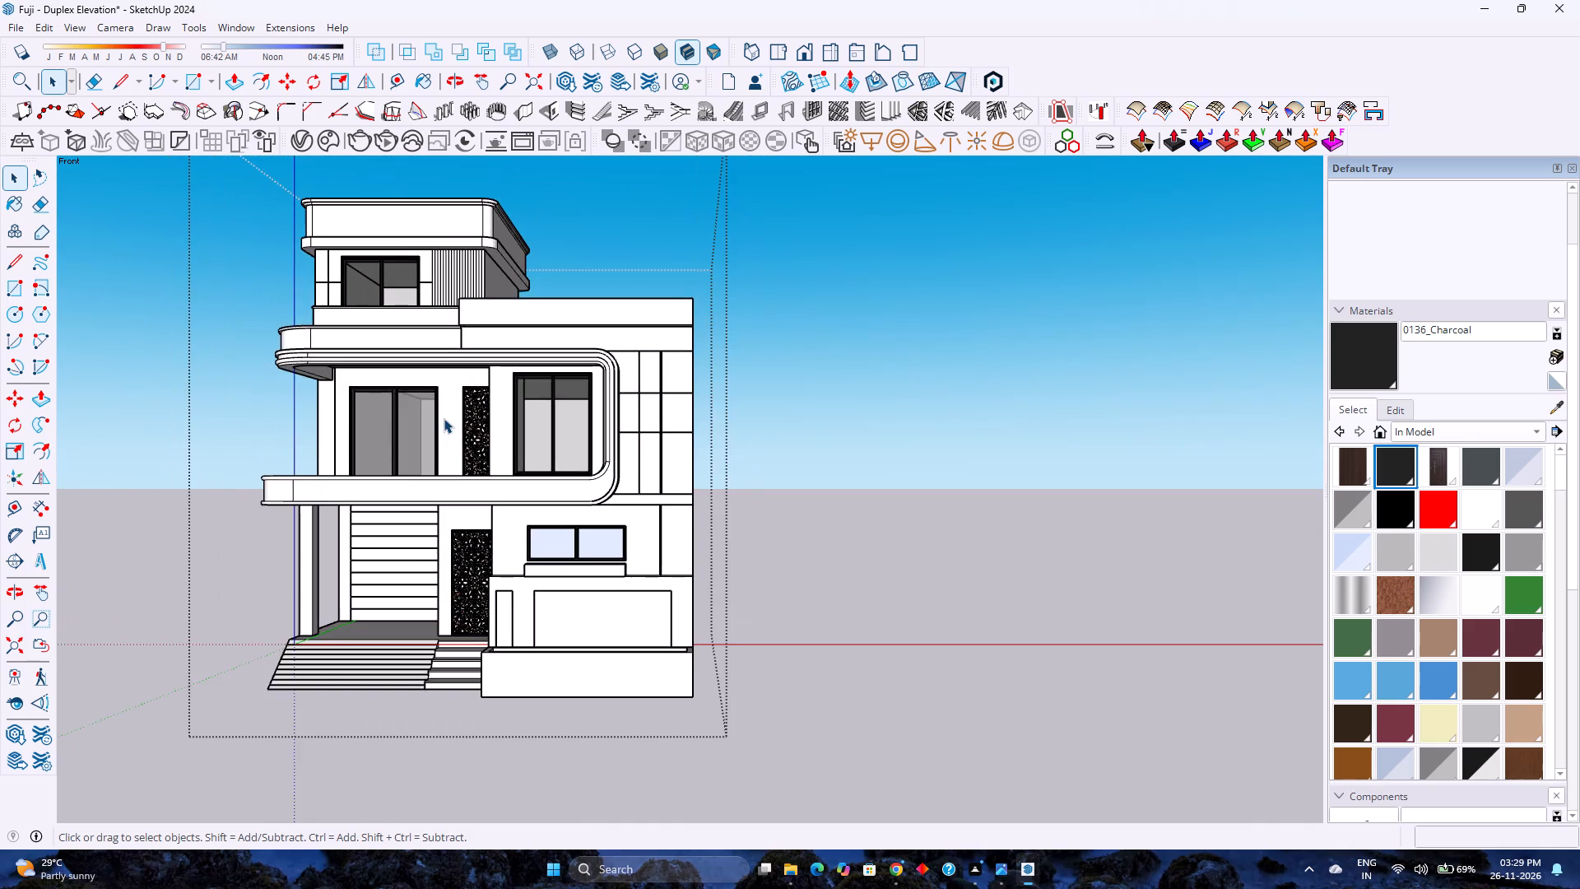
{"action": "scroll", "coordinate": [444, 418], "scroll_direction": "down", "scroll_amount": 1}
{"action": "scroll", "coordinate": [444, 418], "scroll_direction": "up", "scroll_amount": 2}
{"action": "scroll", "coordinate": [444, 418], "scroll_direction": "down", "scroll_amount": 4}
{"action": "scroll", "coordinate": [444, 418], "scroll_direction": "up", "scroll_amount": 3}
{"action": "scroll", "coordinate": [444, 418], "scroll_direction": "down", "scroll_amount": 2}
{"action": "scroll", "coordinate": [444, 418], "scroll_direction": "up", "scroll_amount": 2}
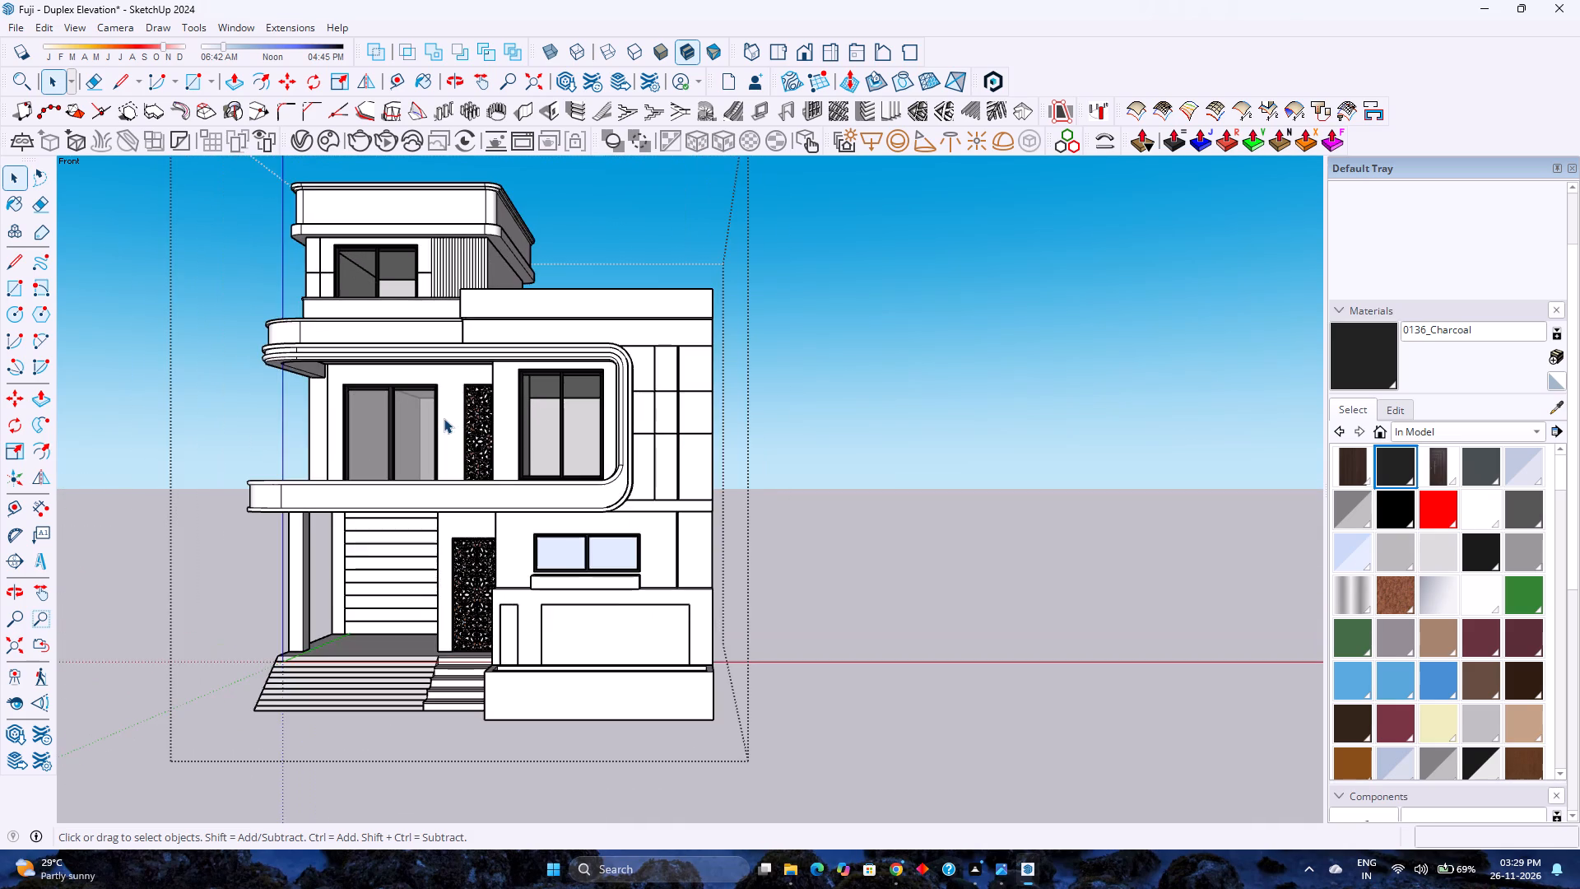
{"action": "scroll", "coordinate": [444, 418], "scroll_direction": "down", "scroll_amount": 3}
{"action": "scroll", "coordinate": [444, 418], "scroll_direction": "up", "scroll_amount": 3}
{"action": "scroll", "coordinate": [444, 418], "scroll_direction": "down", "scroll_amount": 3}
{"action": "scroll", "coordinate": [444, 418], "scroll_direction": "up", "scroll_amount": 3}
{"action": "scroll", "coordinate": [444, 418], "scroll_direction": "down", "scroll_amount": 2}
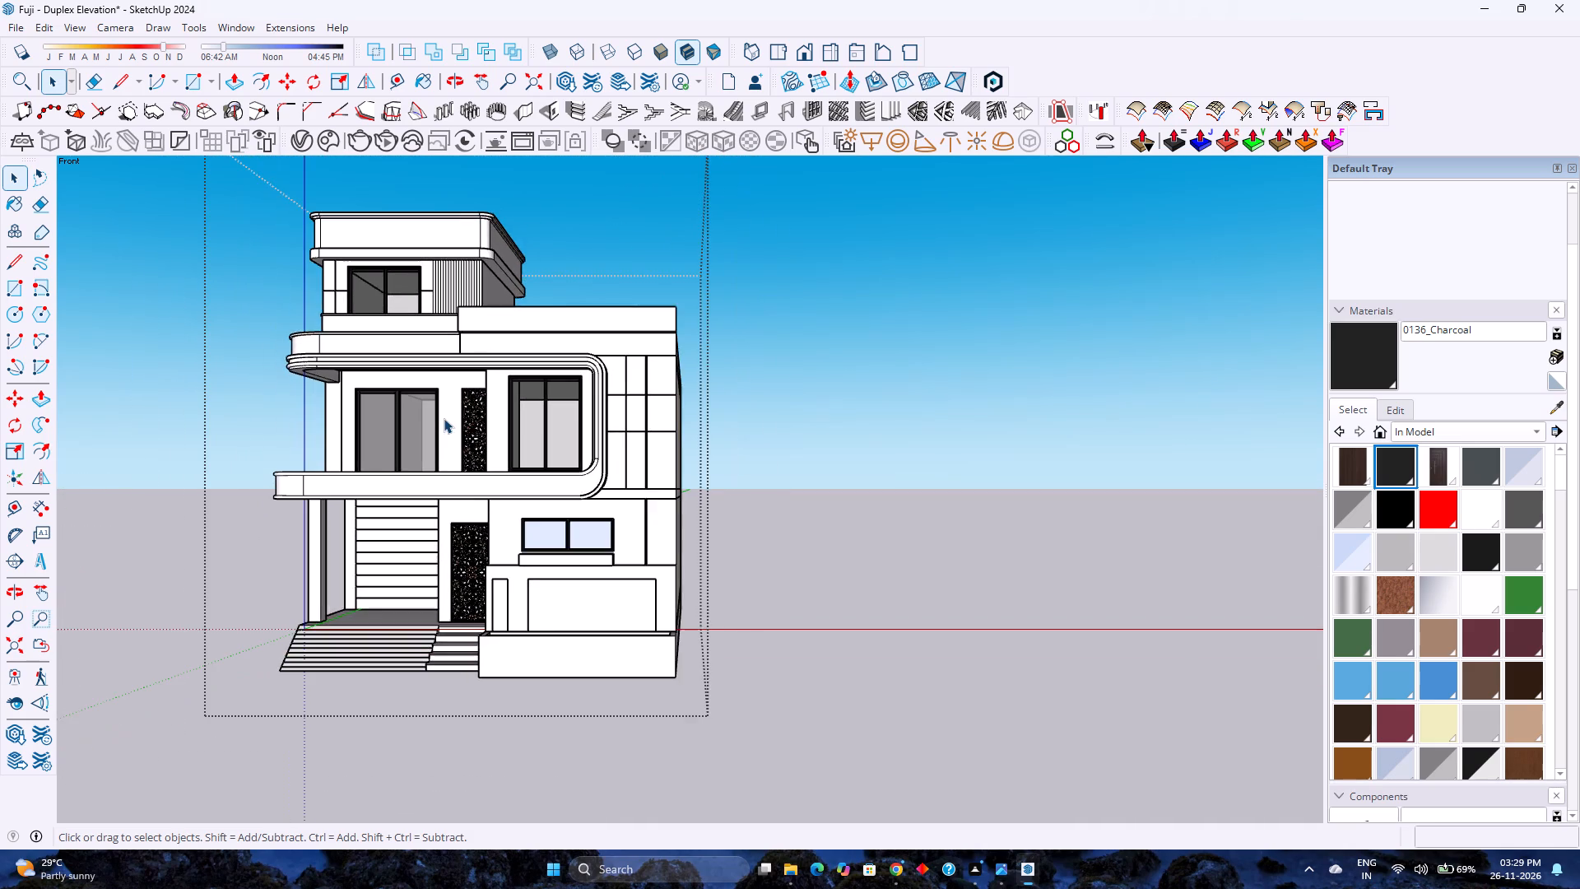
{"action": "scroll", "coordinate": [444, 418], "scroll_direction": "up", "scroll_amount": 3}
Close the duplex building group and return to the top level of the model.
{"action": "right_click", "coordinate": [444, 418]}
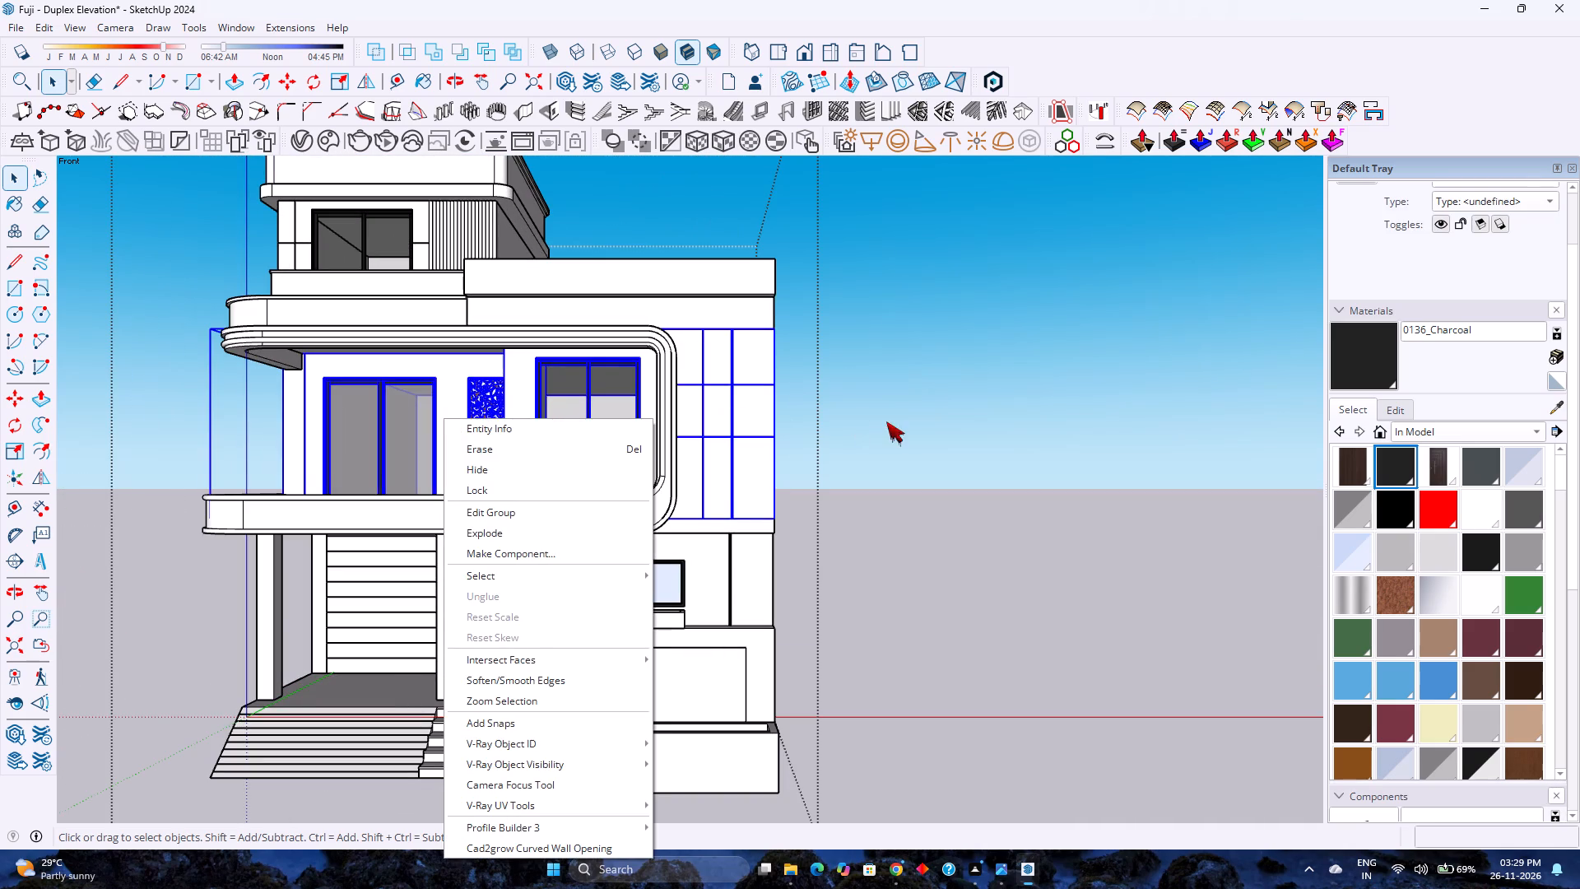
{"action": "left_click", "coordinate": [883, 422]}
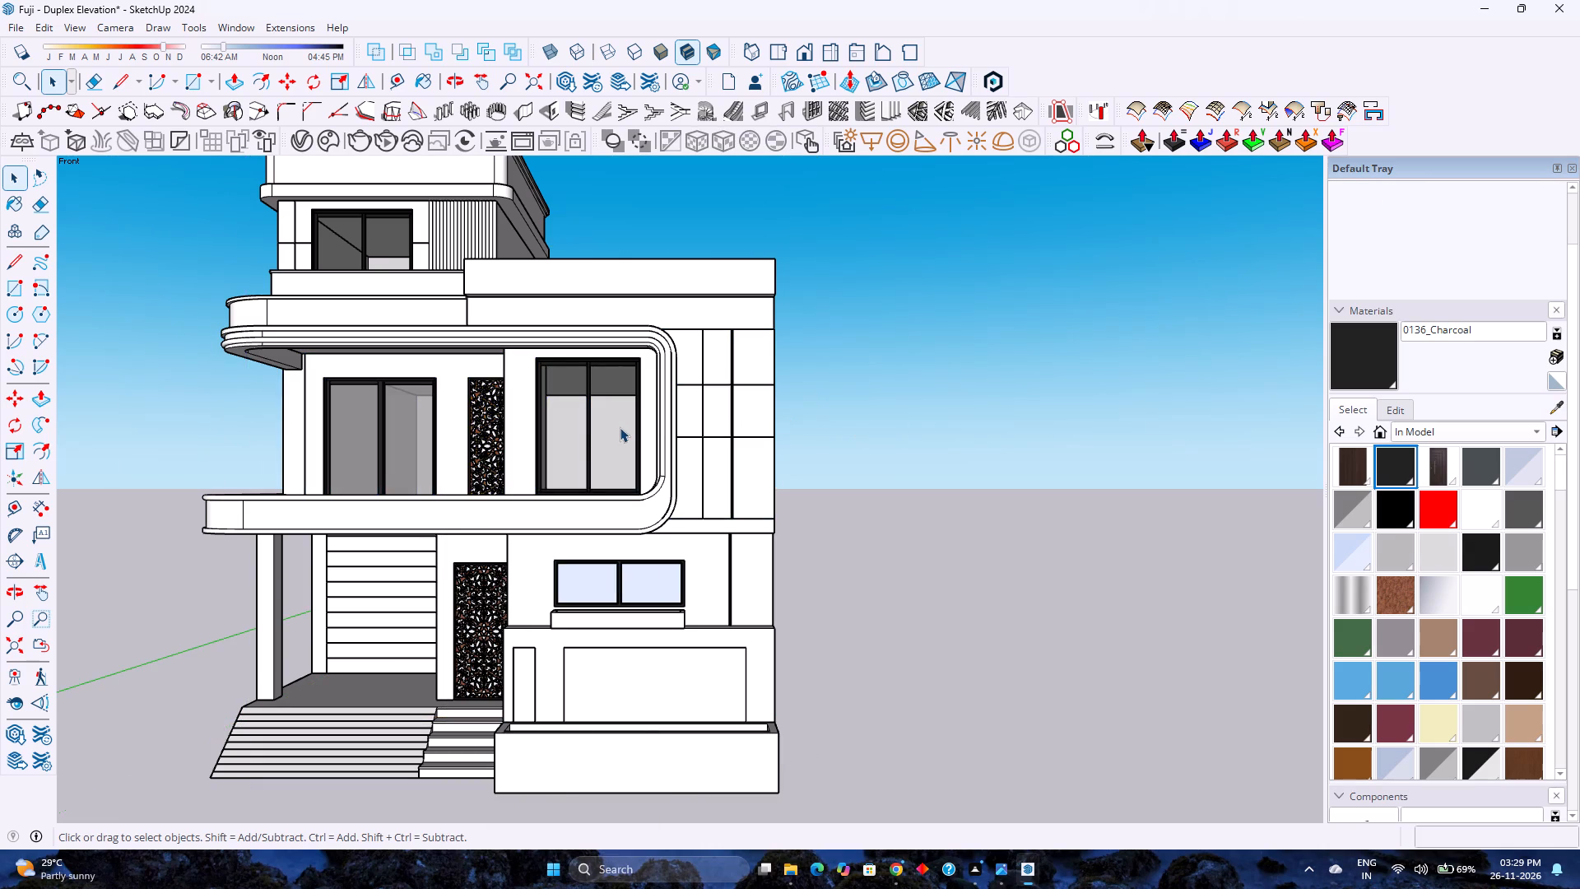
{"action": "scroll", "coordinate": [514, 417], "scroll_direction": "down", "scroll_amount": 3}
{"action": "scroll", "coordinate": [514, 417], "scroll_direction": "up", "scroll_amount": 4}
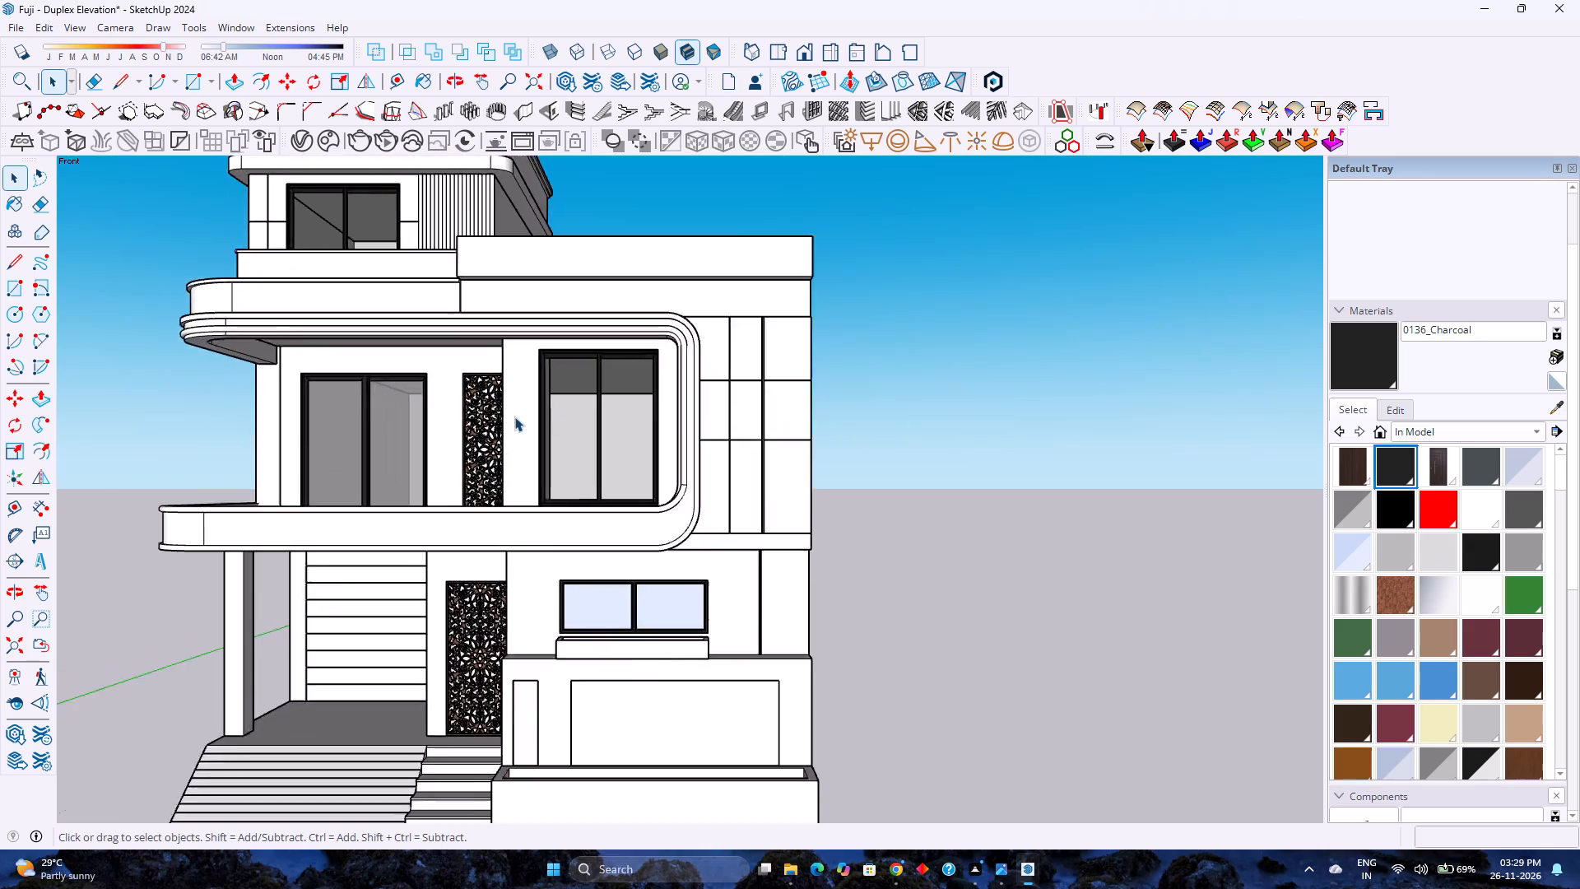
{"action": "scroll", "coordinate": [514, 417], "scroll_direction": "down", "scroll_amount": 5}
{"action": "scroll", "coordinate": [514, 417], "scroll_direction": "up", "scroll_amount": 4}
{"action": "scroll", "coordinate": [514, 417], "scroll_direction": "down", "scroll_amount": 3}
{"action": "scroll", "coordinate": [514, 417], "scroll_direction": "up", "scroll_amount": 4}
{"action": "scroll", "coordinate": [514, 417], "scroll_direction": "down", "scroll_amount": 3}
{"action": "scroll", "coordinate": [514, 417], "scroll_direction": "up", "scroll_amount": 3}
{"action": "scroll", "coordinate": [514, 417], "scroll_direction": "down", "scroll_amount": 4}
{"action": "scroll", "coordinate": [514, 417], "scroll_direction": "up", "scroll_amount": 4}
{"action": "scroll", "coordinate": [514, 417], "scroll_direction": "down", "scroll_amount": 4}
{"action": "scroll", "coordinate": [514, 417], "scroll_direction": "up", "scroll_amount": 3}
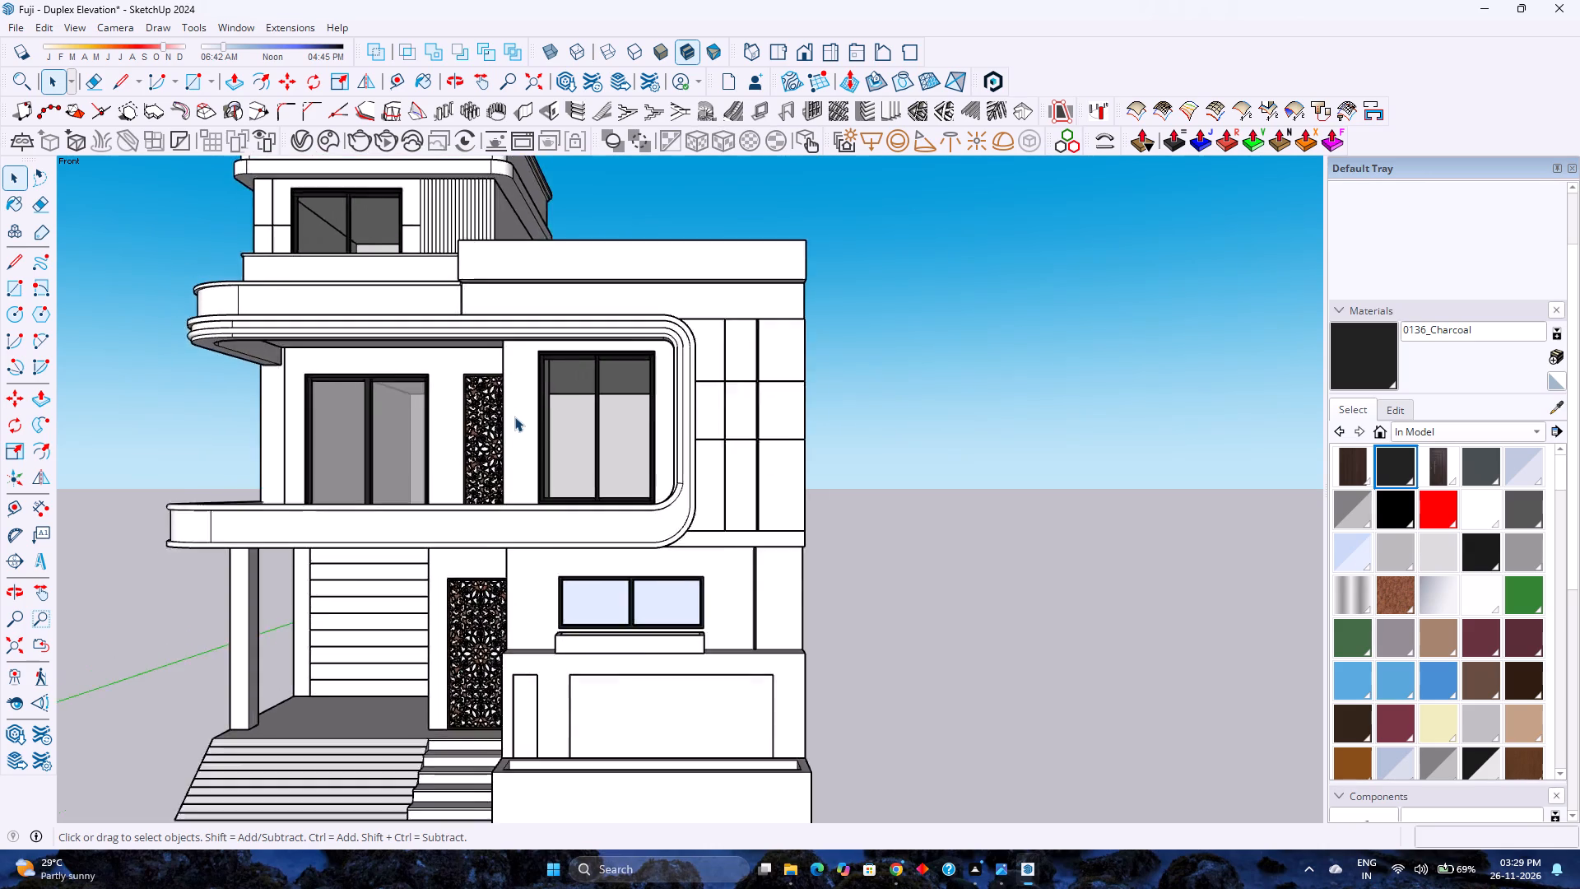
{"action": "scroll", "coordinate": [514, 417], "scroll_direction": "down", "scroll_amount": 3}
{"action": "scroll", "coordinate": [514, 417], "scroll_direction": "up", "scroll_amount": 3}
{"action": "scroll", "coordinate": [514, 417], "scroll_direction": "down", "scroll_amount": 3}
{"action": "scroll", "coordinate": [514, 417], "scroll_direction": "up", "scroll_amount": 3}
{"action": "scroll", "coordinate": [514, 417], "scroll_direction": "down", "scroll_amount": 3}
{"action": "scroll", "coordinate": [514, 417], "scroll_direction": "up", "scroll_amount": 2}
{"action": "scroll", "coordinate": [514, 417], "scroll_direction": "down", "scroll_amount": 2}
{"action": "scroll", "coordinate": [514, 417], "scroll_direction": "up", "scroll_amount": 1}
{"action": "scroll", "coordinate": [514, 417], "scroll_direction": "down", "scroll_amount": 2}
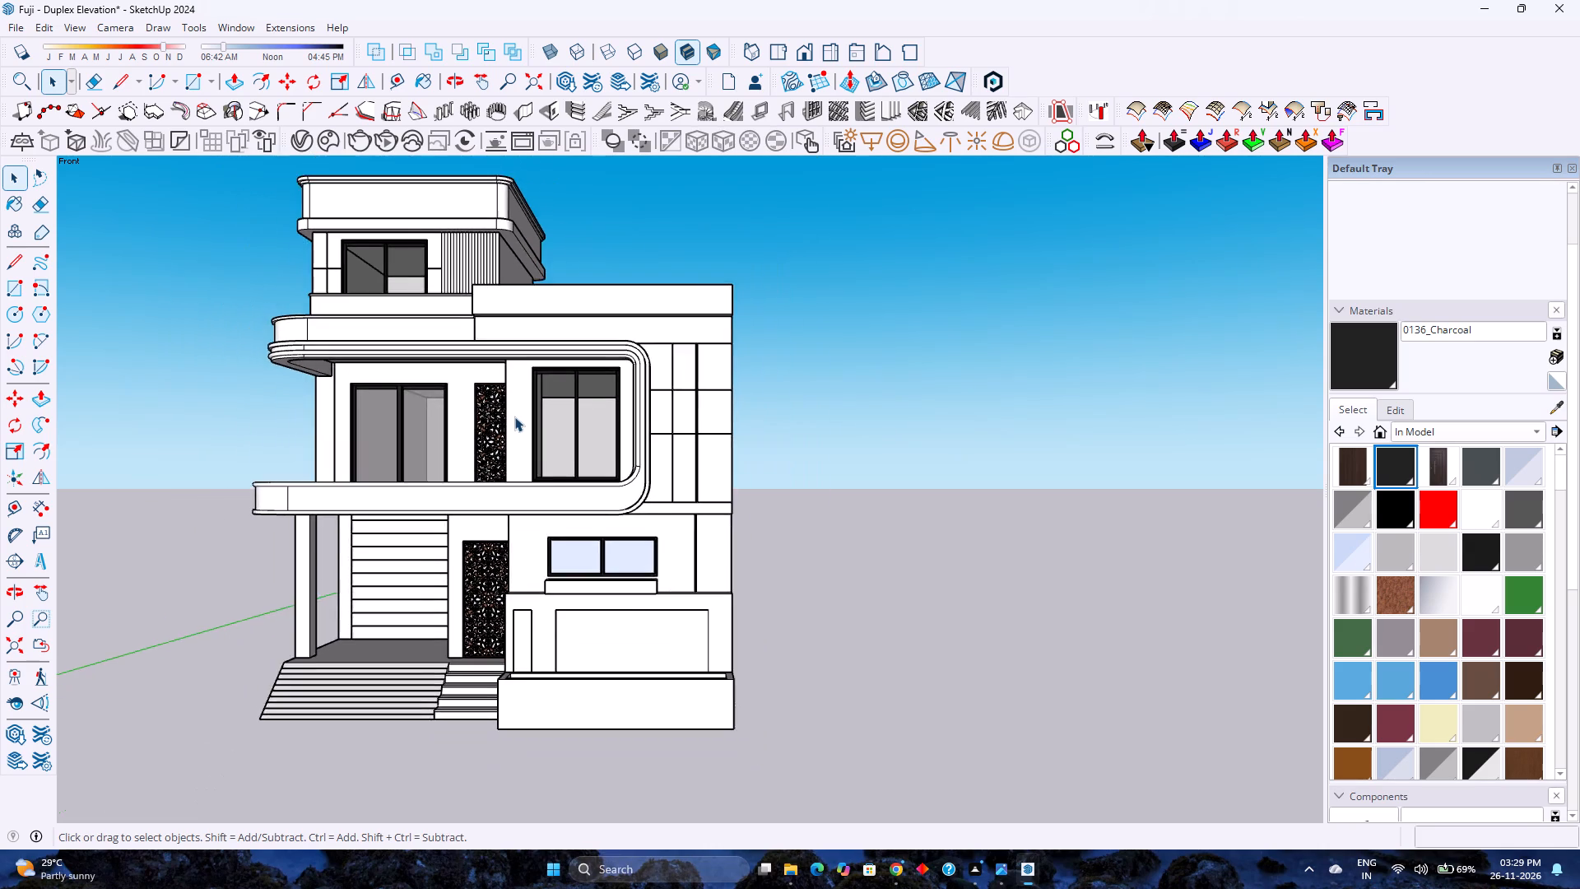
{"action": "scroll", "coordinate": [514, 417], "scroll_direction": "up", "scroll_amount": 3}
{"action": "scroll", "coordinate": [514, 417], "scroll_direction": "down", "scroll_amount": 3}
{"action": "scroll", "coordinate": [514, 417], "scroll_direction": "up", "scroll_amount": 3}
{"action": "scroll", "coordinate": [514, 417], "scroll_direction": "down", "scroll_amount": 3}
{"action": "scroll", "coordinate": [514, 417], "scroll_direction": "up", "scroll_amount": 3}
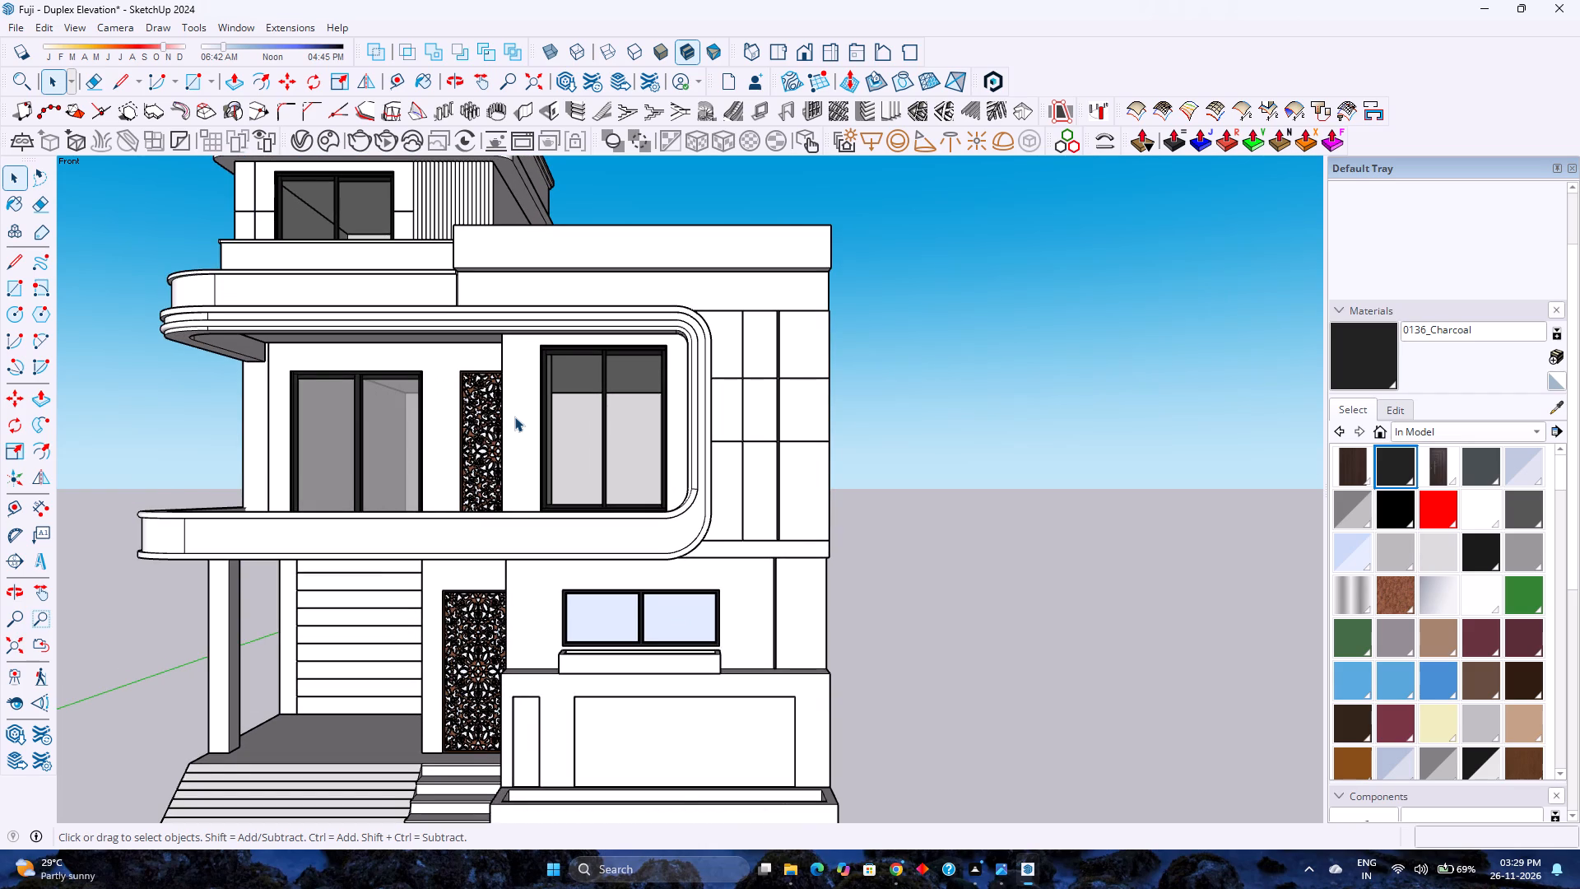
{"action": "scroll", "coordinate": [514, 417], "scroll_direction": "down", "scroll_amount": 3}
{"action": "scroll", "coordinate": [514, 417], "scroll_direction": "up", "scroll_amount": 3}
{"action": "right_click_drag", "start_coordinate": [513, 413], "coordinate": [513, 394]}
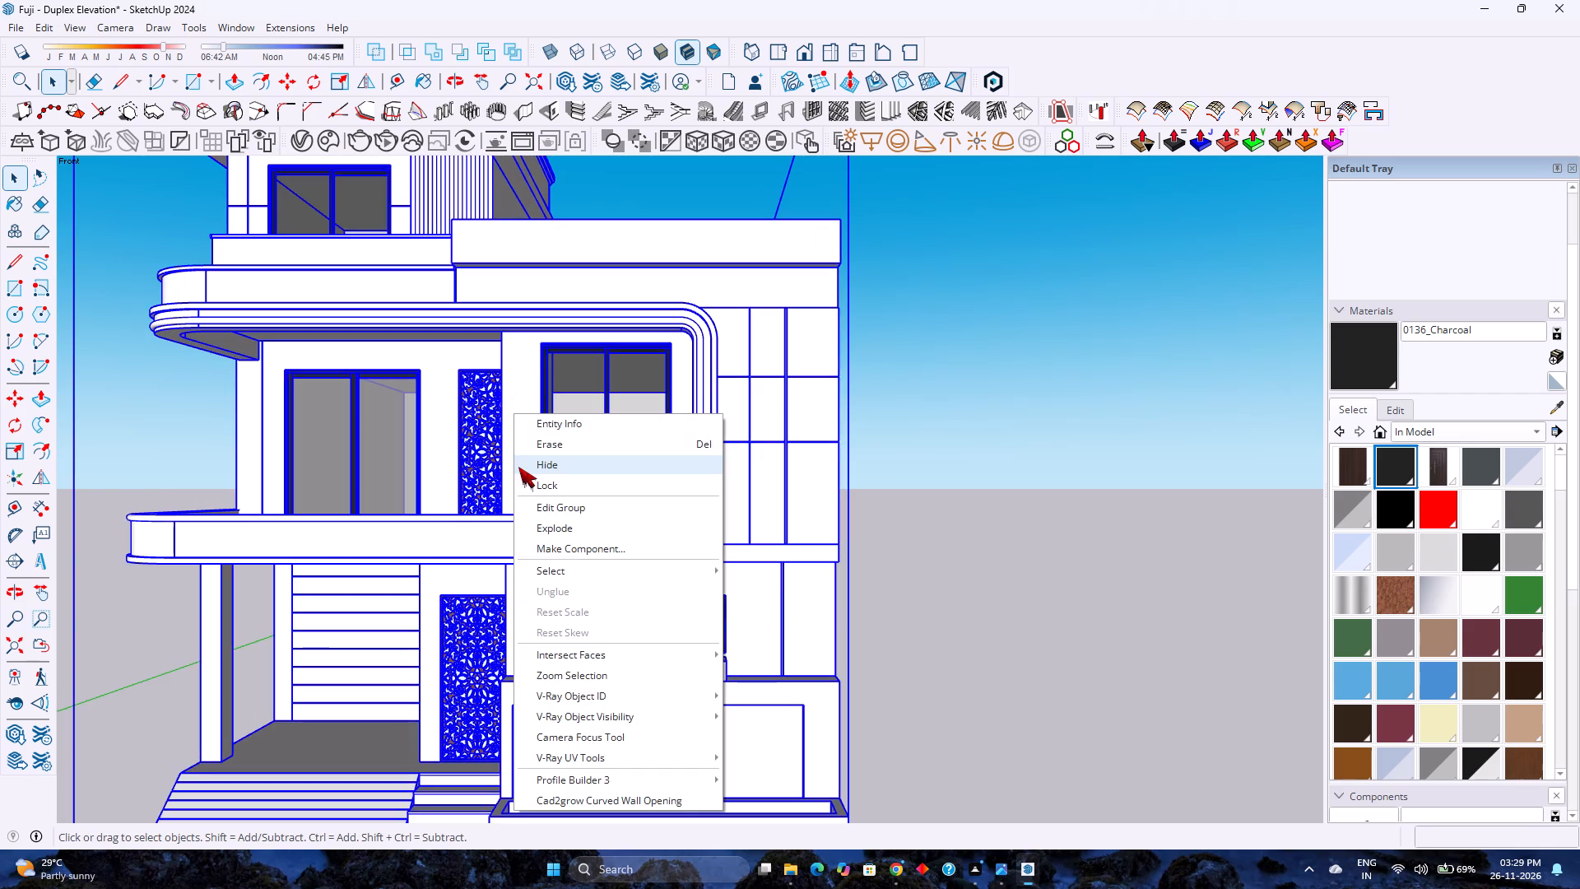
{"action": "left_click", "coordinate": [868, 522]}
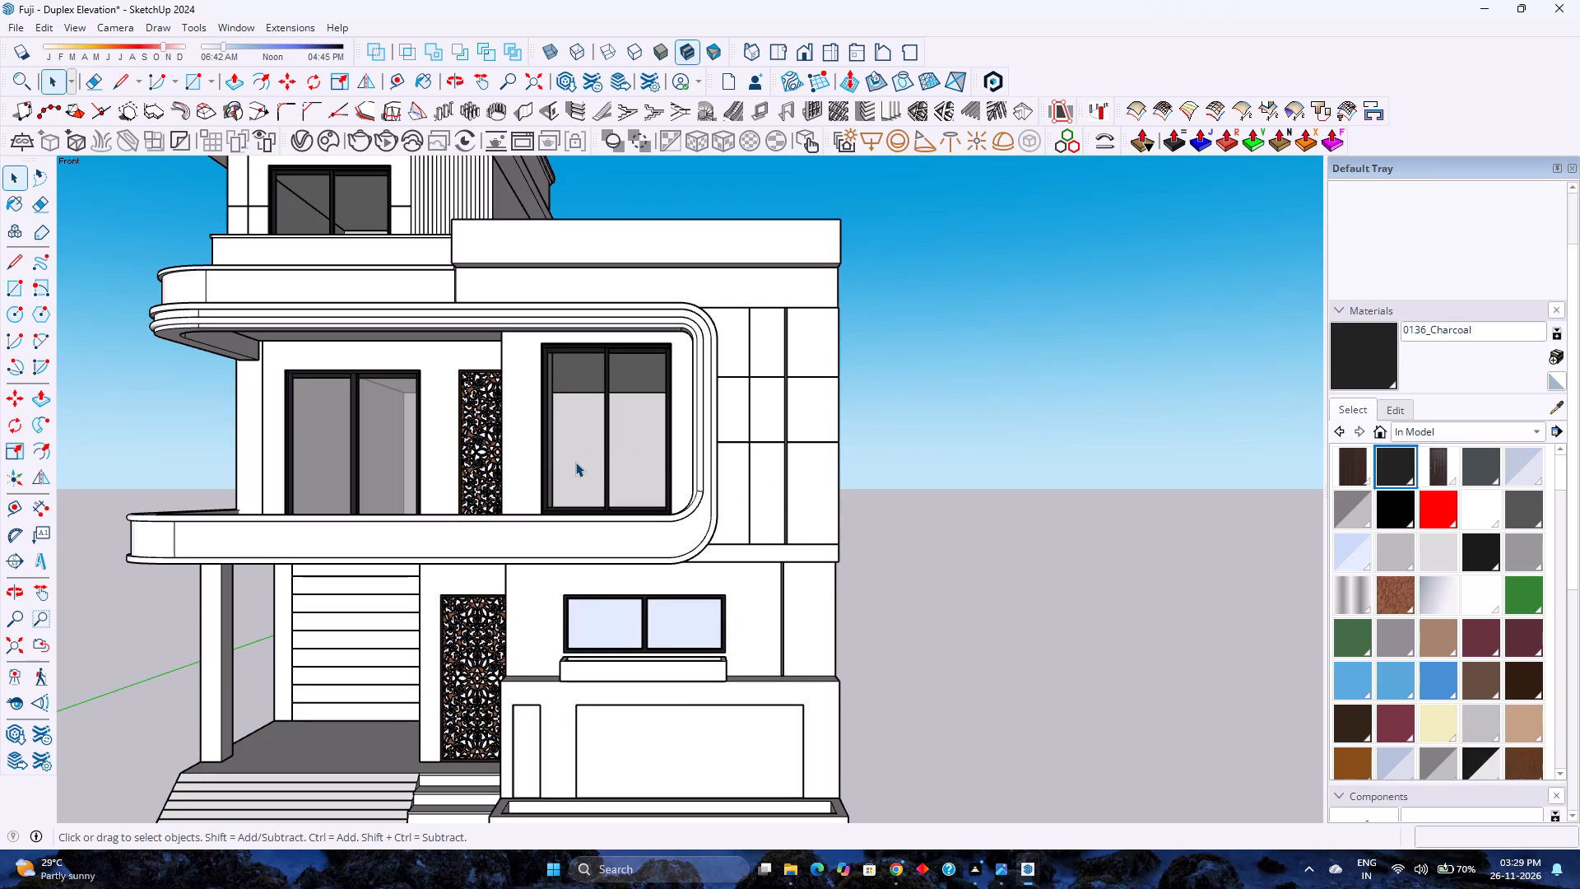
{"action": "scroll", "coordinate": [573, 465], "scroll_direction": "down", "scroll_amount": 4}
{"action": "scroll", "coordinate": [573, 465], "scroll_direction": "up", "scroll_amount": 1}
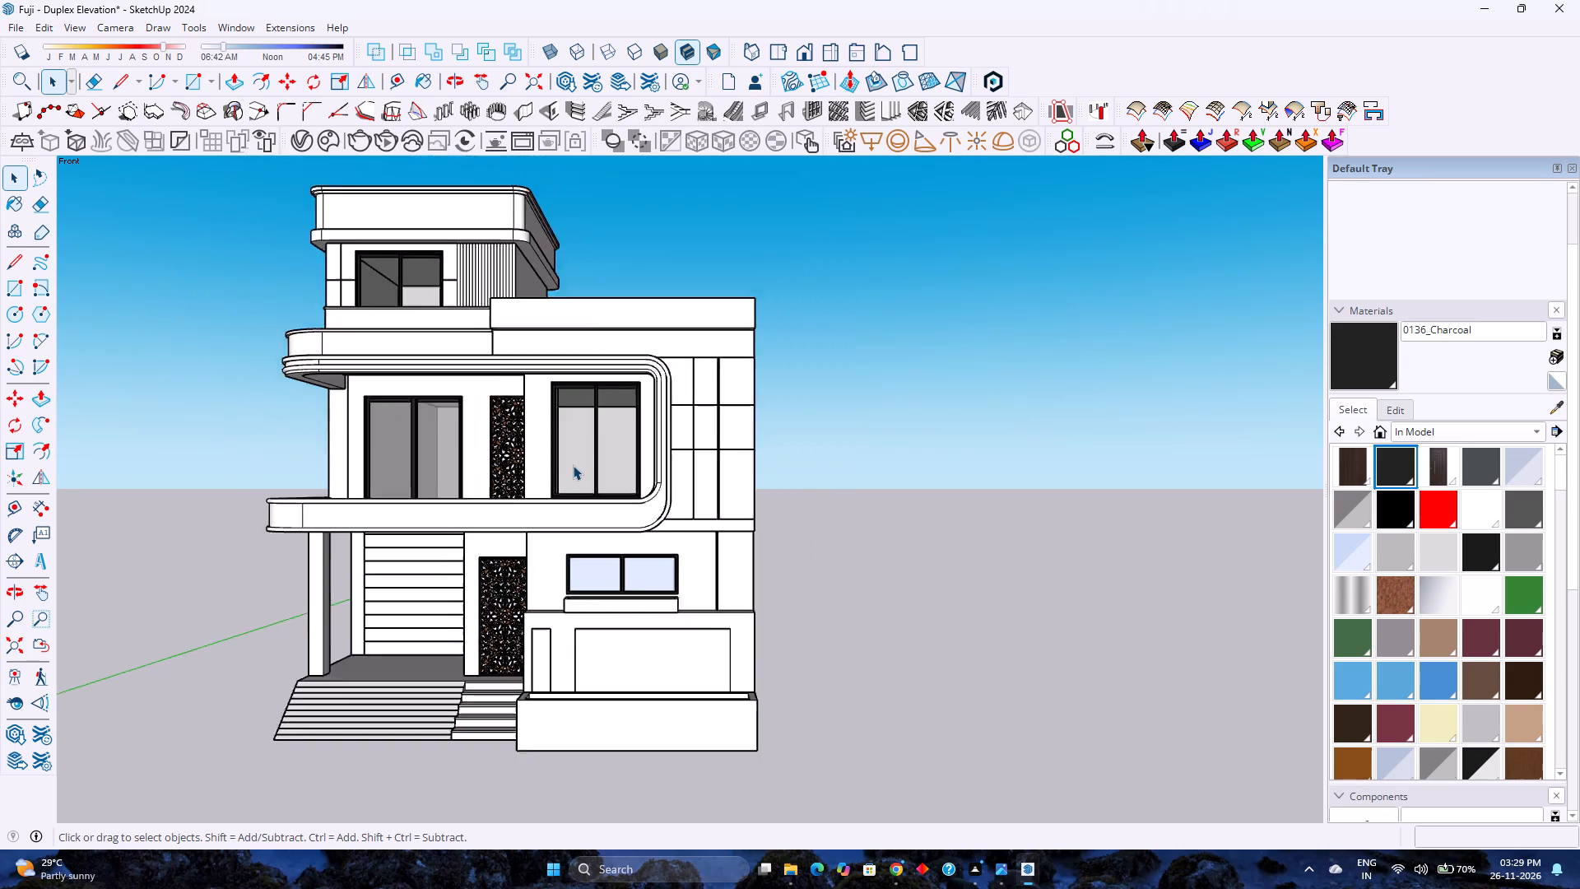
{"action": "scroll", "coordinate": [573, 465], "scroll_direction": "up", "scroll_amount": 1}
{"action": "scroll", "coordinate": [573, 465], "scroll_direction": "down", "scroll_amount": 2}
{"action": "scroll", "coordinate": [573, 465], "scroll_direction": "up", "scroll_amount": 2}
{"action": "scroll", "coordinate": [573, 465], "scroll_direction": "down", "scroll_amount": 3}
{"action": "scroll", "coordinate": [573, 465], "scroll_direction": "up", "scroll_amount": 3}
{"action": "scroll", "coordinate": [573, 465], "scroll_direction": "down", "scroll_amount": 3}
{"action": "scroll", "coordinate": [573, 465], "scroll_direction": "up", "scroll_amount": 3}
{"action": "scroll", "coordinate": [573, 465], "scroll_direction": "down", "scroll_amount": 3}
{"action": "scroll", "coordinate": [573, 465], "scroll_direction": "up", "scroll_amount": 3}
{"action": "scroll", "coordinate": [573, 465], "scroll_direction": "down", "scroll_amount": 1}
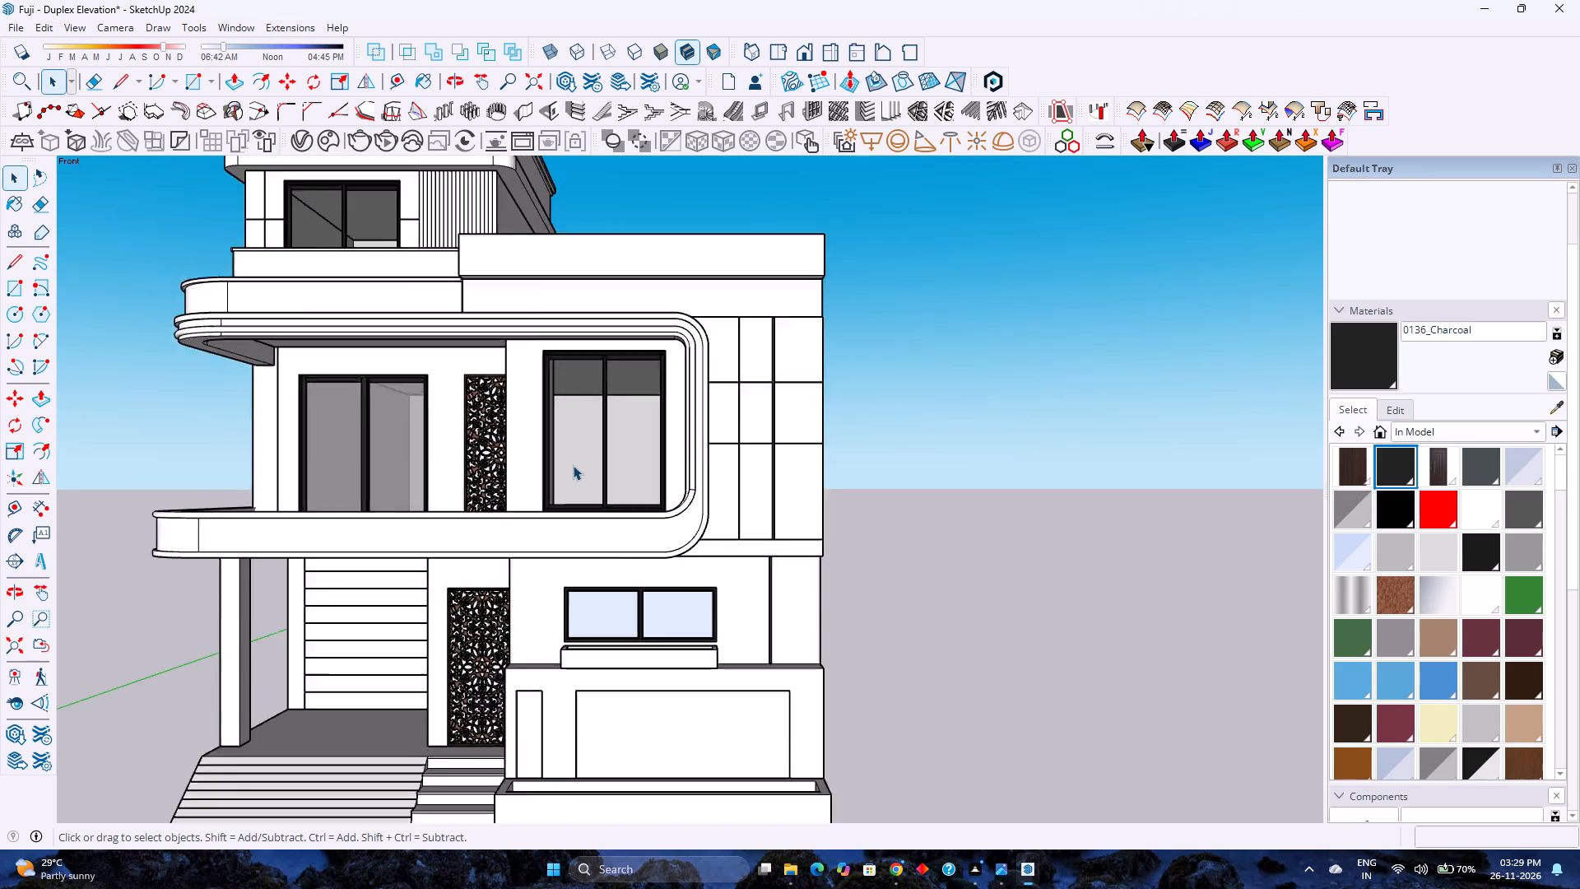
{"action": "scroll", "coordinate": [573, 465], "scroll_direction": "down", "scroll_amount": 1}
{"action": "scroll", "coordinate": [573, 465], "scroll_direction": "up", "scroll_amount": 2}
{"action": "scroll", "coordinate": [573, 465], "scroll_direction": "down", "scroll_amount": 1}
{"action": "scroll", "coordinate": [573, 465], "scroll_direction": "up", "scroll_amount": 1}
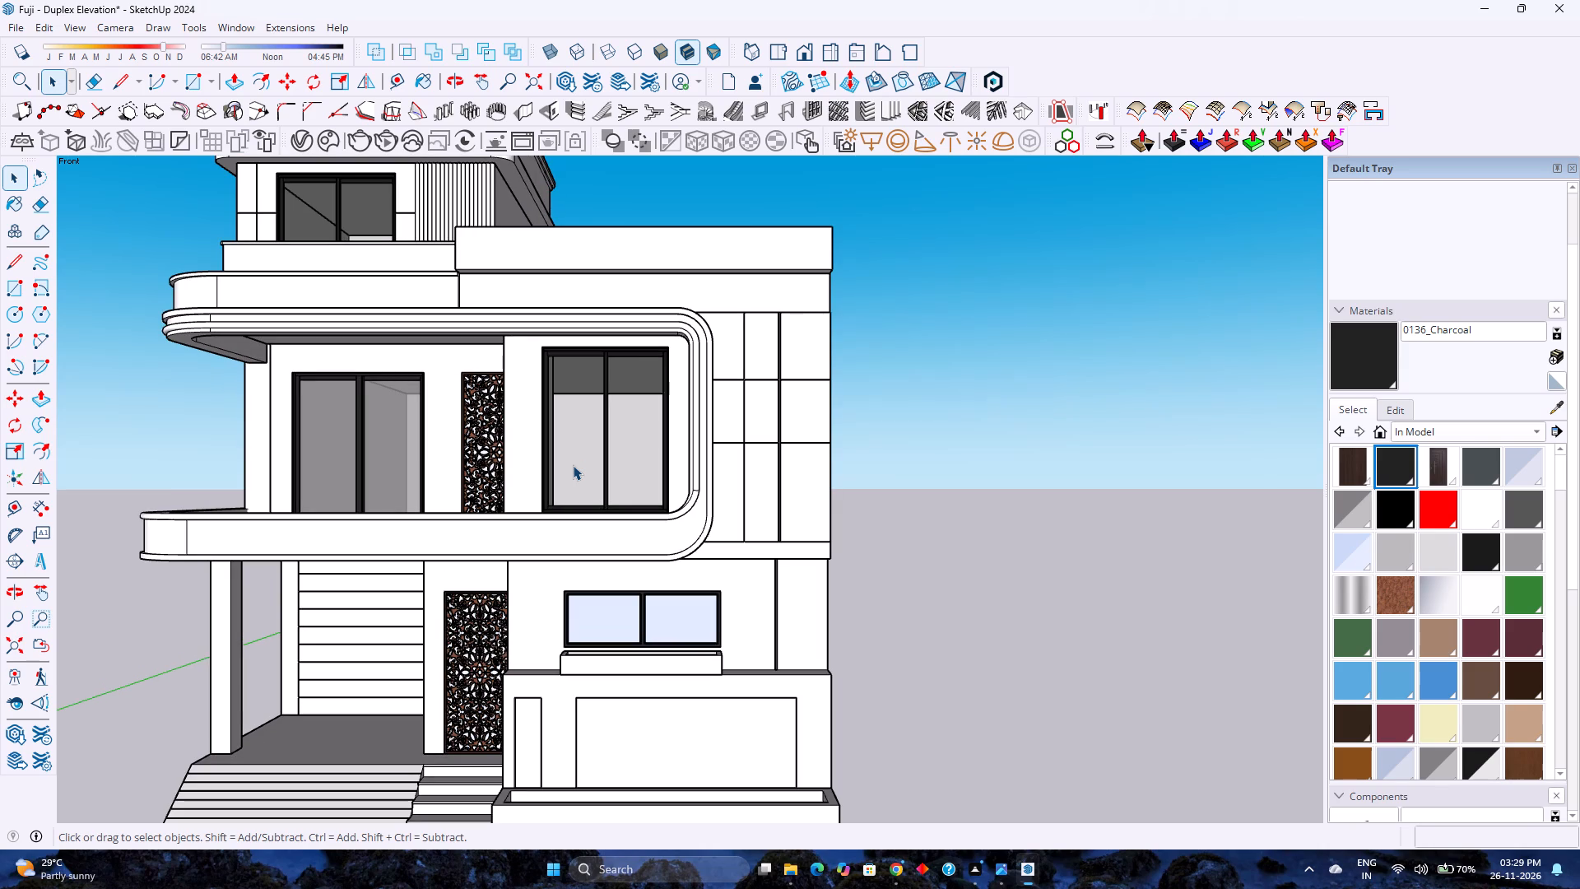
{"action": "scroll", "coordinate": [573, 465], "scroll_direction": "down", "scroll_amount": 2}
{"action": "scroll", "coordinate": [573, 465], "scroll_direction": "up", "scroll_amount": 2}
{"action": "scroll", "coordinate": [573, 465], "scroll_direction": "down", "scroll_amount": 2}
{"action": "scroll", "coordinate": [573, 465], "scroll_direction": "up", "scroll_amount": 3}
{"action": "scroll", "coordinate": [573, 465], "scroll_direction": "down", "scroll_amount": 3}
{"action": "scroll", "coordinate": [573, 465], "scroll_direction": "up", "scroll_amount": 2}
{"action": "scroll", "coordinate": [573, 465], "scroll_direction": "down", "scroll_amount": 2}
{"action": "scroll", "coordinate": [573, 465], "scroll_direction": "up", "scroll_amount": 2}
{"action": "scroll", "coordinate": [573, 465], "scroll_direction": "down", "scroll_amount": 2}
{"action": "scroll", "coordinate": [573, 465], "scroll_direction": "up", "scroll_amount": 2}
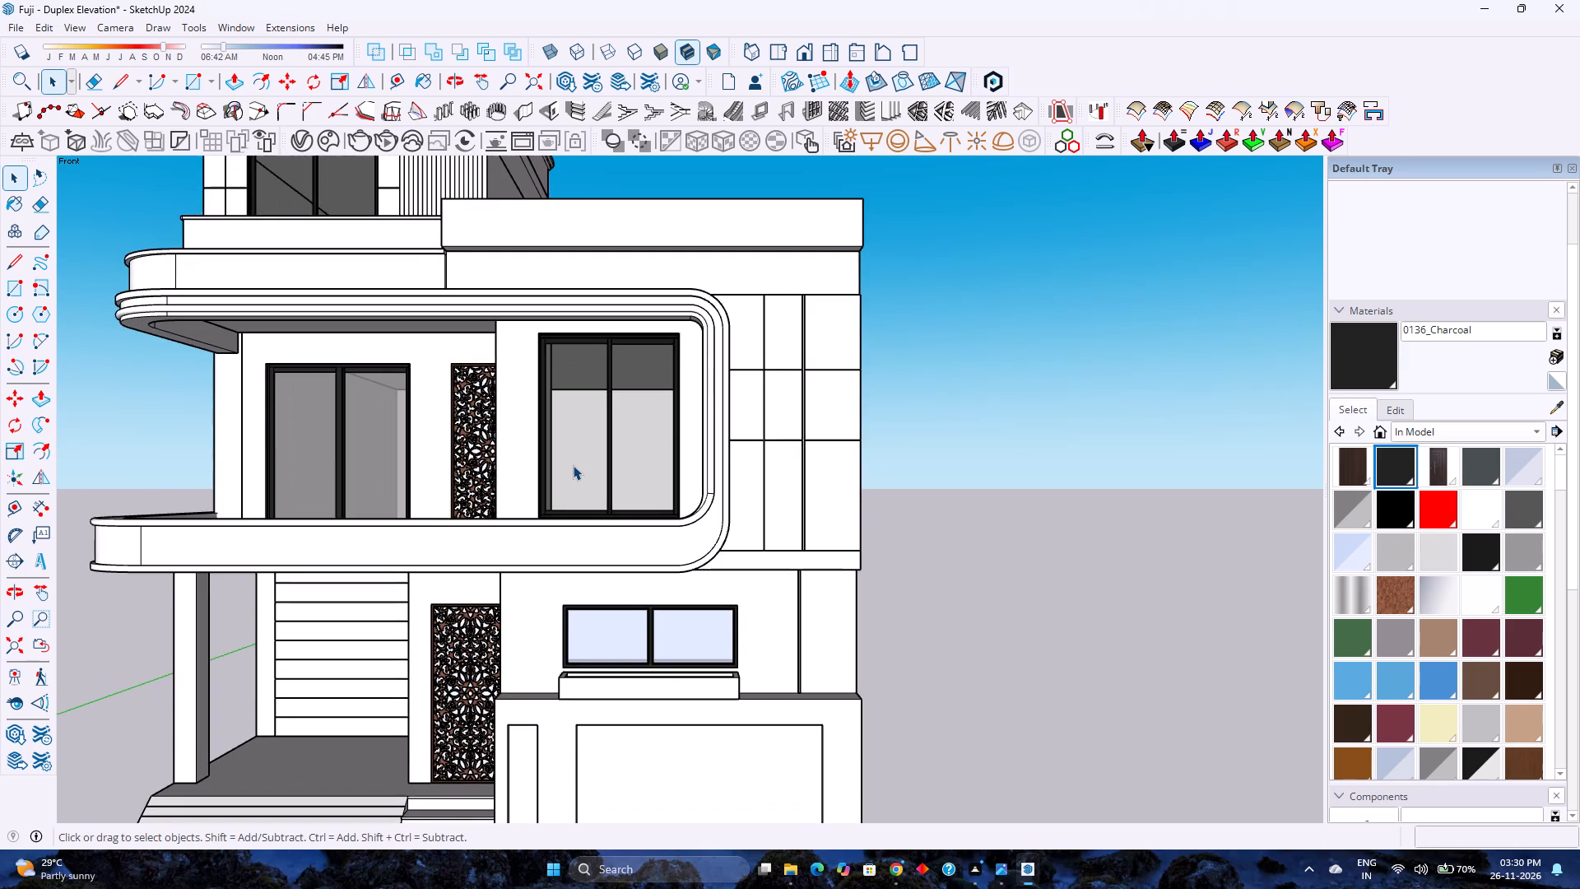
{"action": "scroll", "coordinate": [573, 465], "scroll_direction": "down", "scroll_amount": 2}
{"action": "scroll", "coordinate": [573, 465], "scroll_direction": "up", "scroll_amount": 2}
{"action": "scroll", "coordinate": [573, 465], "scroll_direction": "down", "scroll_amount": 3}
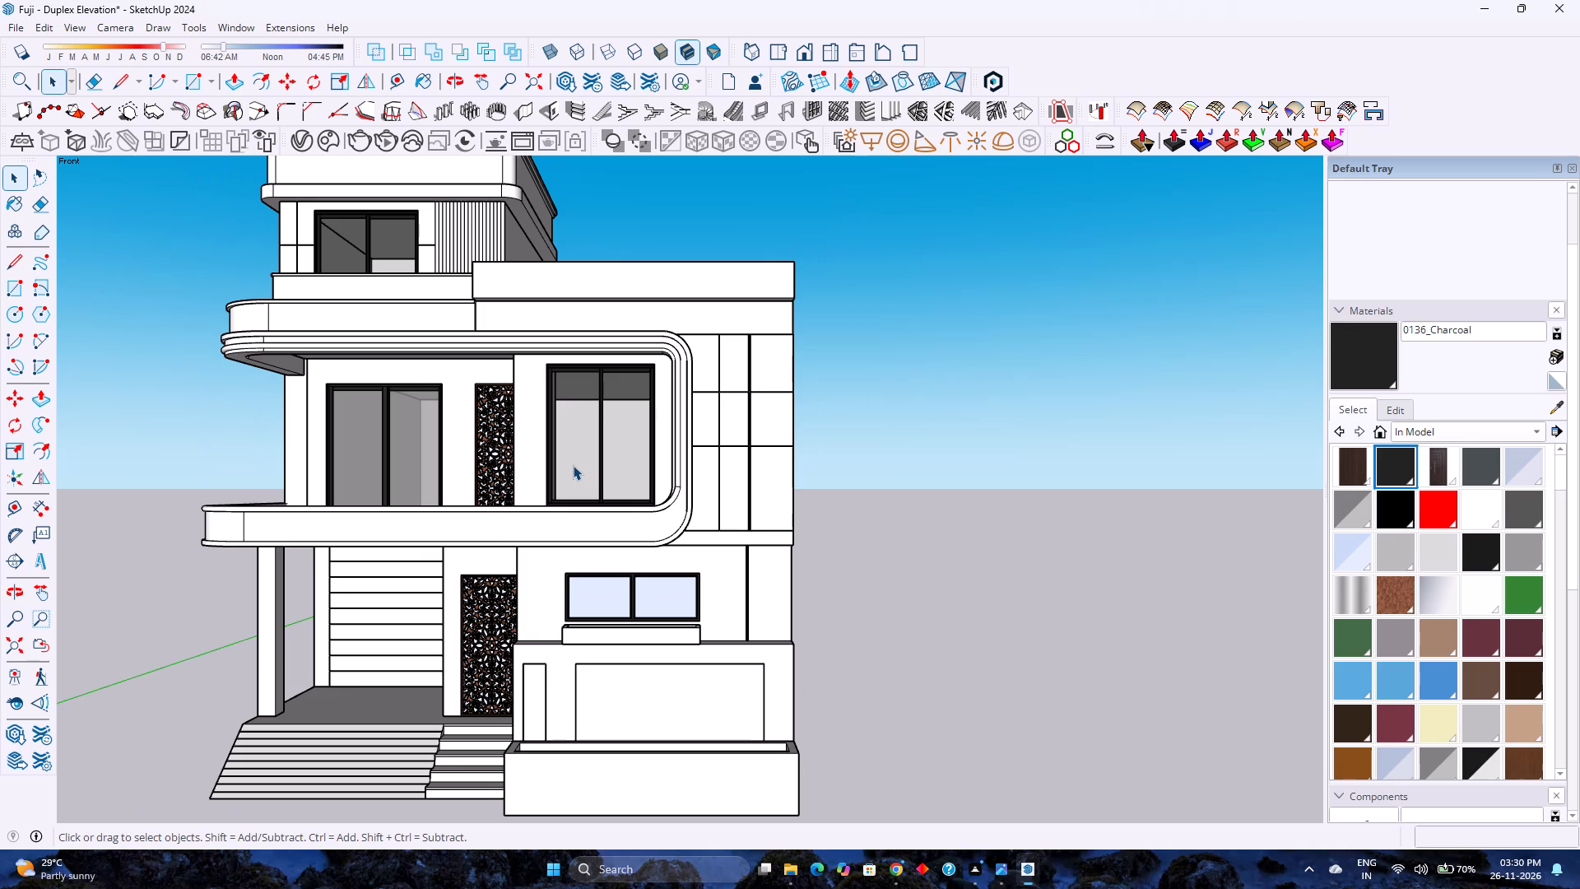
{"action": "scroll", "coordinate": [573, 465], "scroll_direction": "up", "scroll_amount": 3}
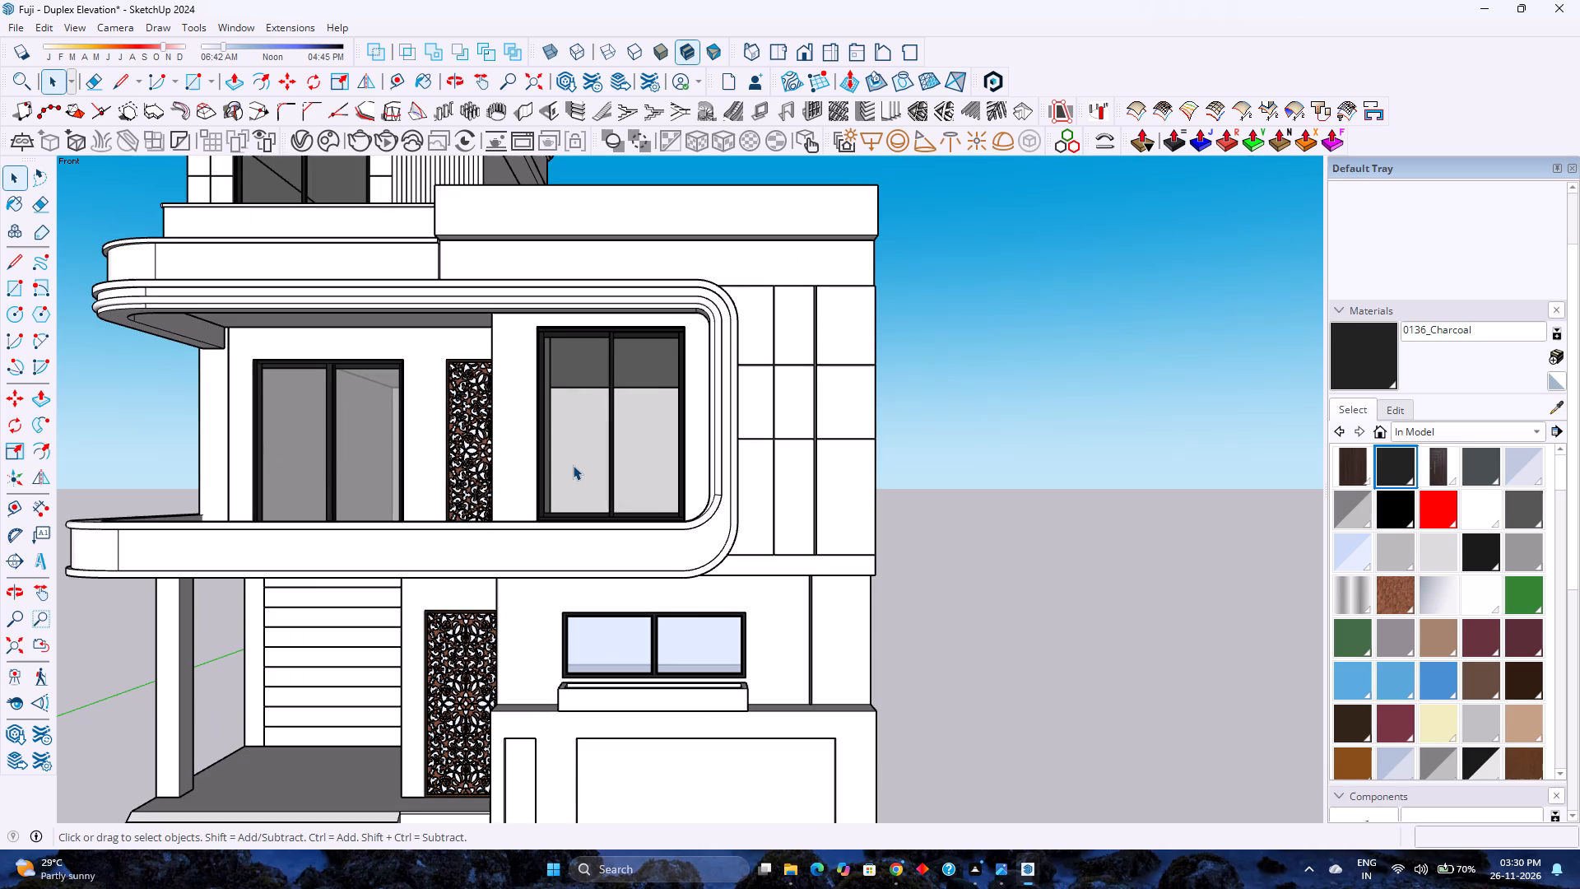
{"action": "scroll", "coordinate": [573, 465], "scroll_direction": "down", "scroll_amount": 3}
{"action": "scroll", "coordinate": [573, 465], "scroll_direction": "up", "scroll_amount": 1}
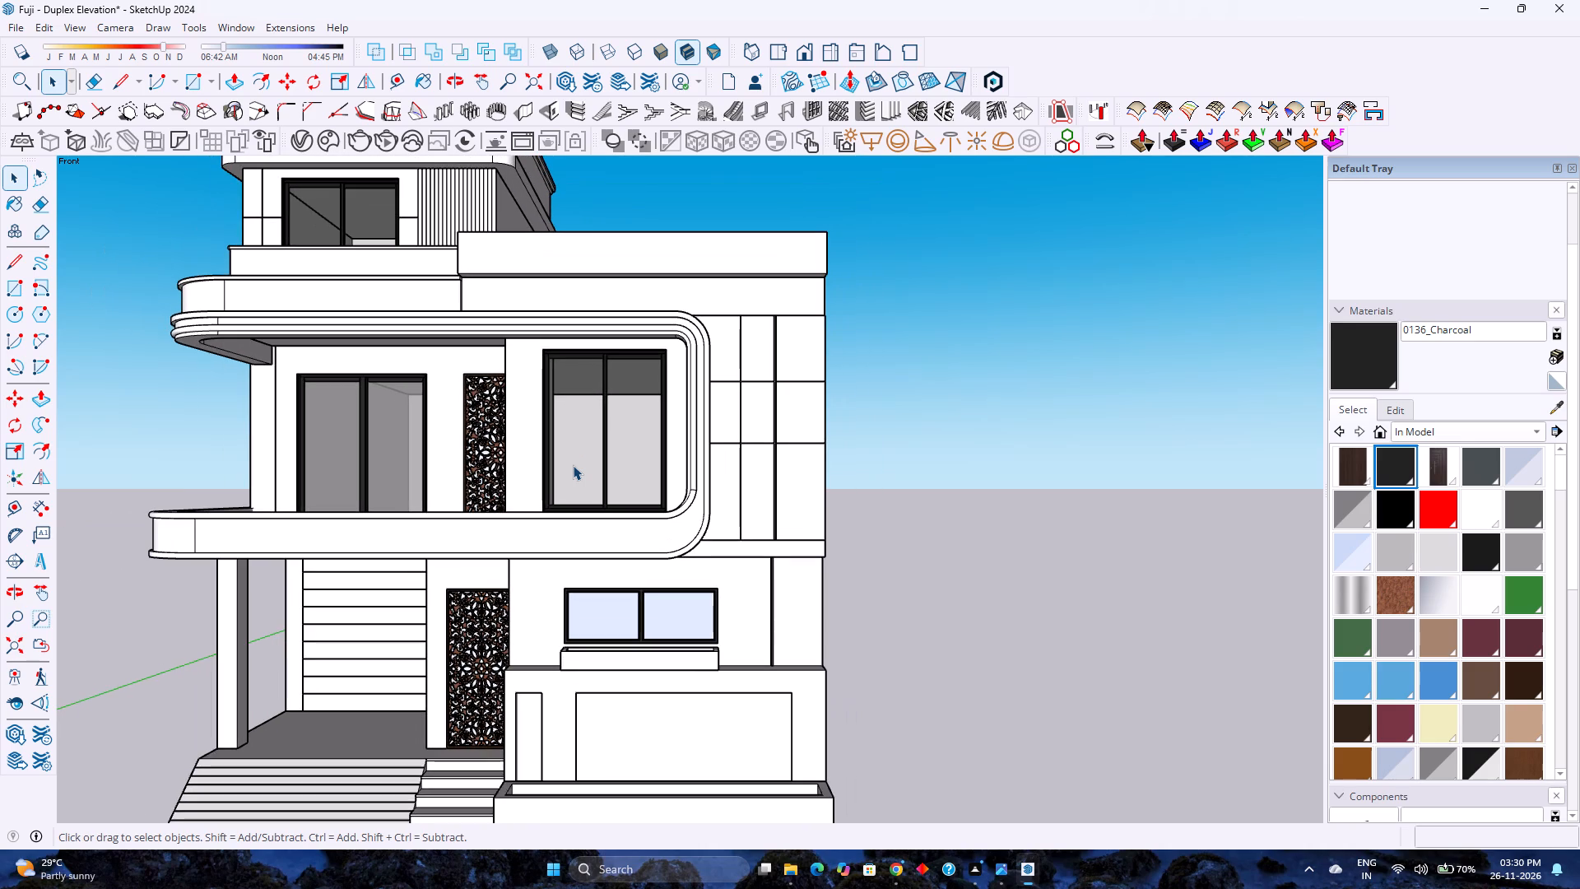
Examine the duplex's front elevation from the top level of the model, checking the fitted doors, windows and jali panels.
{"action": "scroll", "coordinate": [573, 468], "scroll_direction": "up", "scroll_amount": 2}
{"action": "scroll", "coordinate": [573, 468], "scroll_direction": "down", "scroll_amount": 2}
{"action": "scroll", "coordinate": [573, 468], "scroll_direction": "up", "scroll_amount": 1}
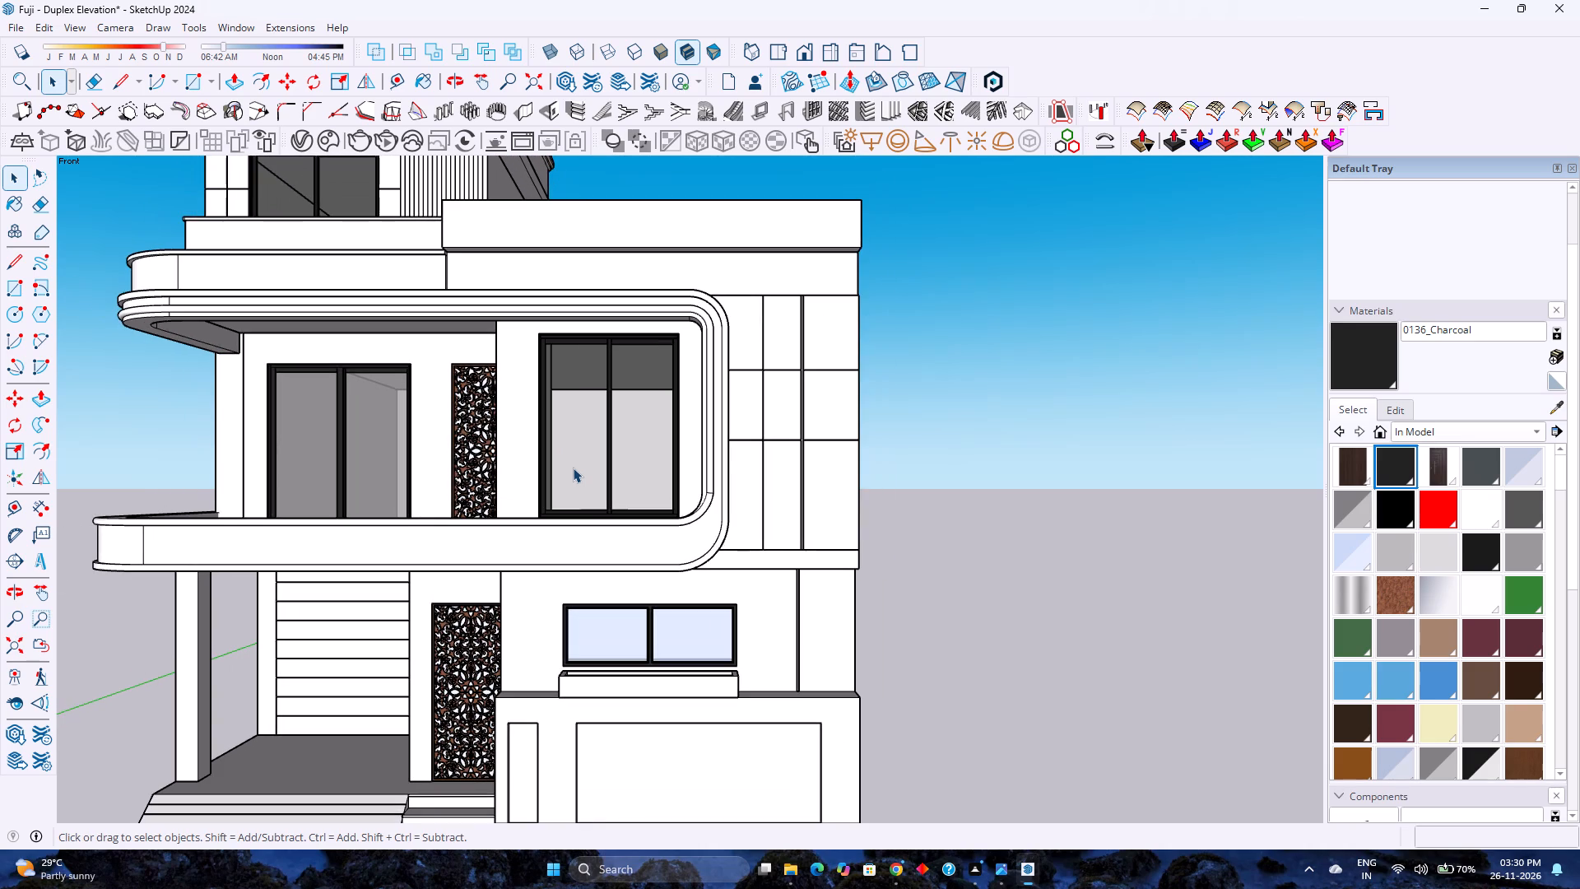
{"action": "scroll", "coordinate": [744, 566], "scroll_direction": "up", "scroll_amount": 1}
{"action": "scroll", "coordinate": [738, 577], "scroll_direction": "down", "scroll_amount": 1}
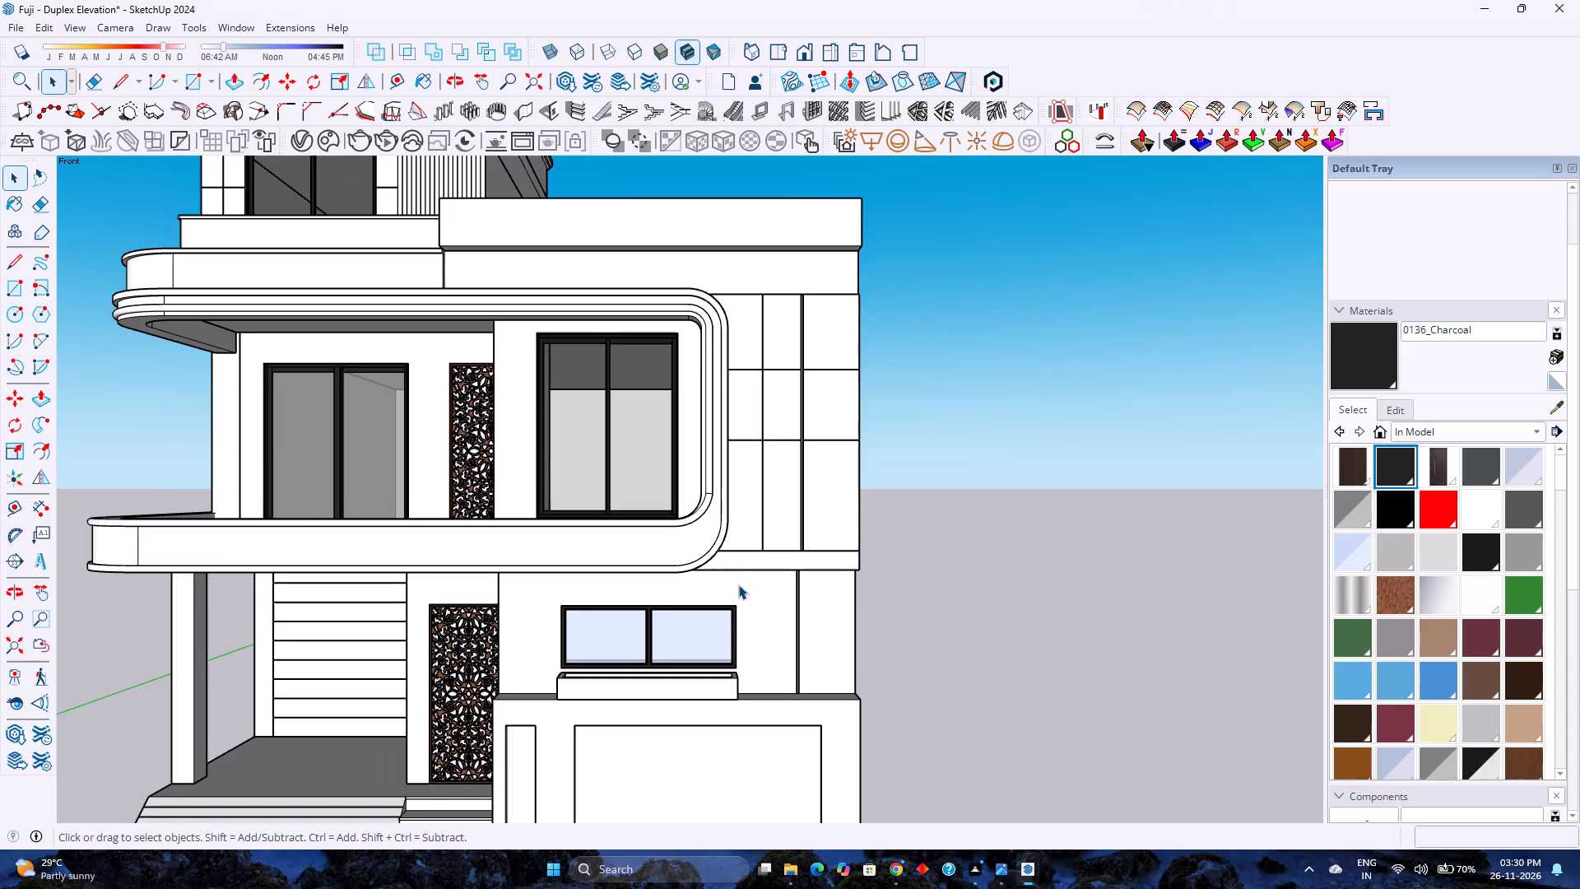
{"action": "scroll", "coordinate": [734, 584], "scroll_direction": "down", "scroll_amount": 4}
{"action": "scroll", "coordinate": [713, 584], "scroll_direction": "up", "scroll_amount": 3}
{"action": "scroll", "coordinate": [715, 588], "scroll_direction": "down", "scroll_amount": 2}
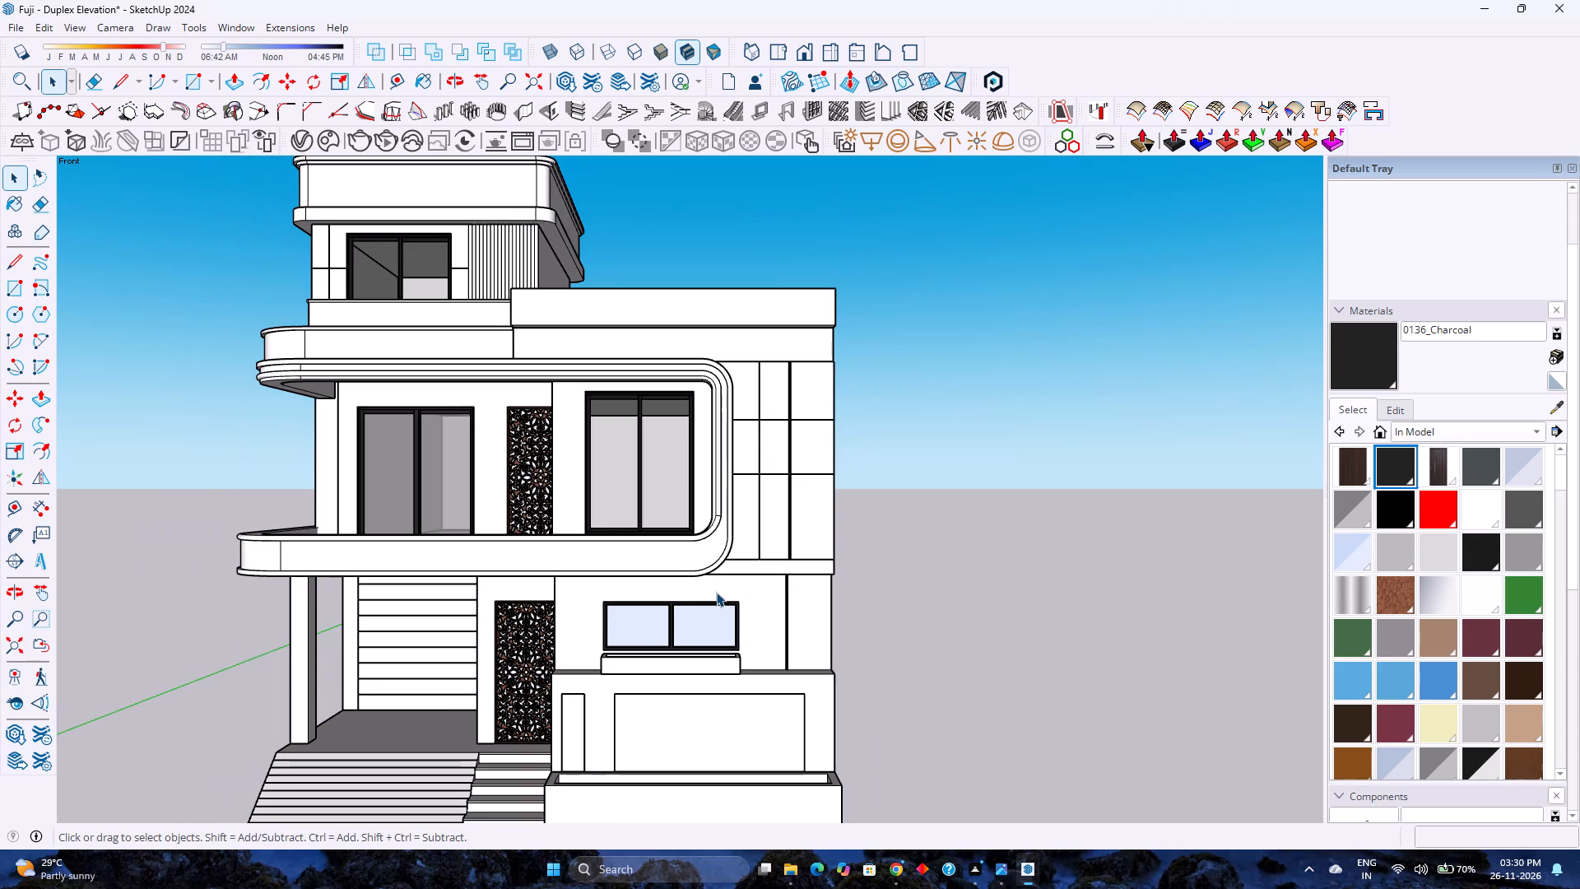
{"action": "scroll", "coordinate": [716, 592], "scroll_direction": "up", "scroll_amount": 3}
{"action": "scroll", "coordinate": [716, 592], "scroll_direction": "down", "scroll_amount": 3}
{"action": "scroll", "coordinate": [716, 595], "scroll_direction": "up", "scroll_amount": 2}
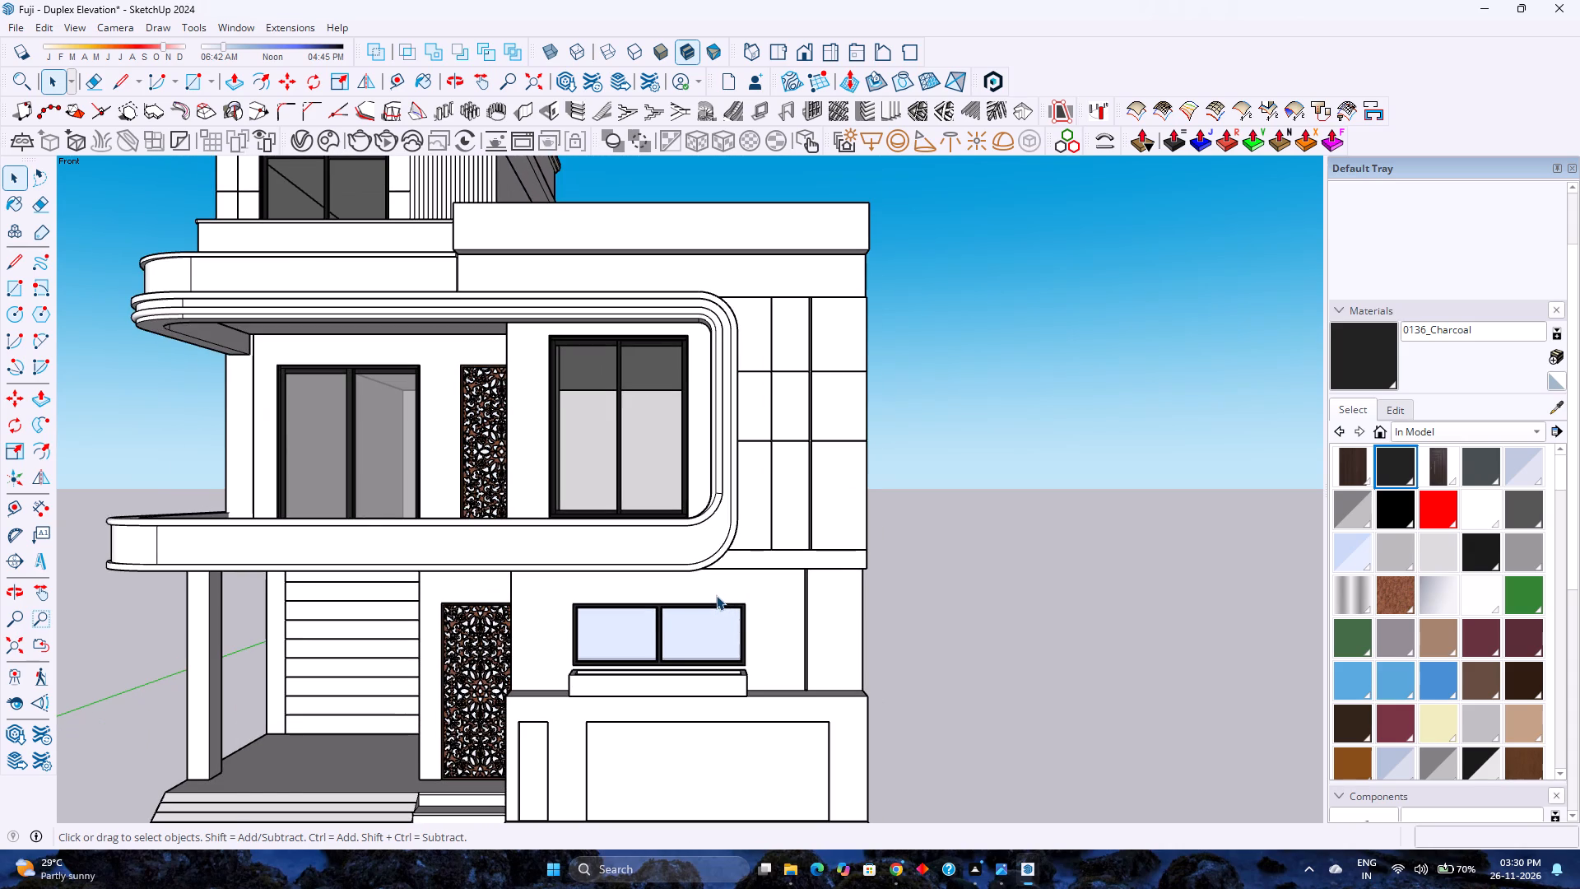
{"action": "scroll", "coordinate": [716, 595], "scroll_direction": "down", "scroll_amount": 3}
{"action": "scroll", "coordinate": [716, 595], "scroll_direction": "up", "scroll_amount": 1}
{"action": "scroll", "coordinate": [716, 595], "scroll_direction": "down", "scroll_amount": 1}
{"action": "scroll", "coordinate": [711, 596], "scroll_direction": "up", "scroll_amount": 2}
{"action": "scroll", "coordinate": [711, 596], "scroll_direction": "down", "scroll_amount": 3}
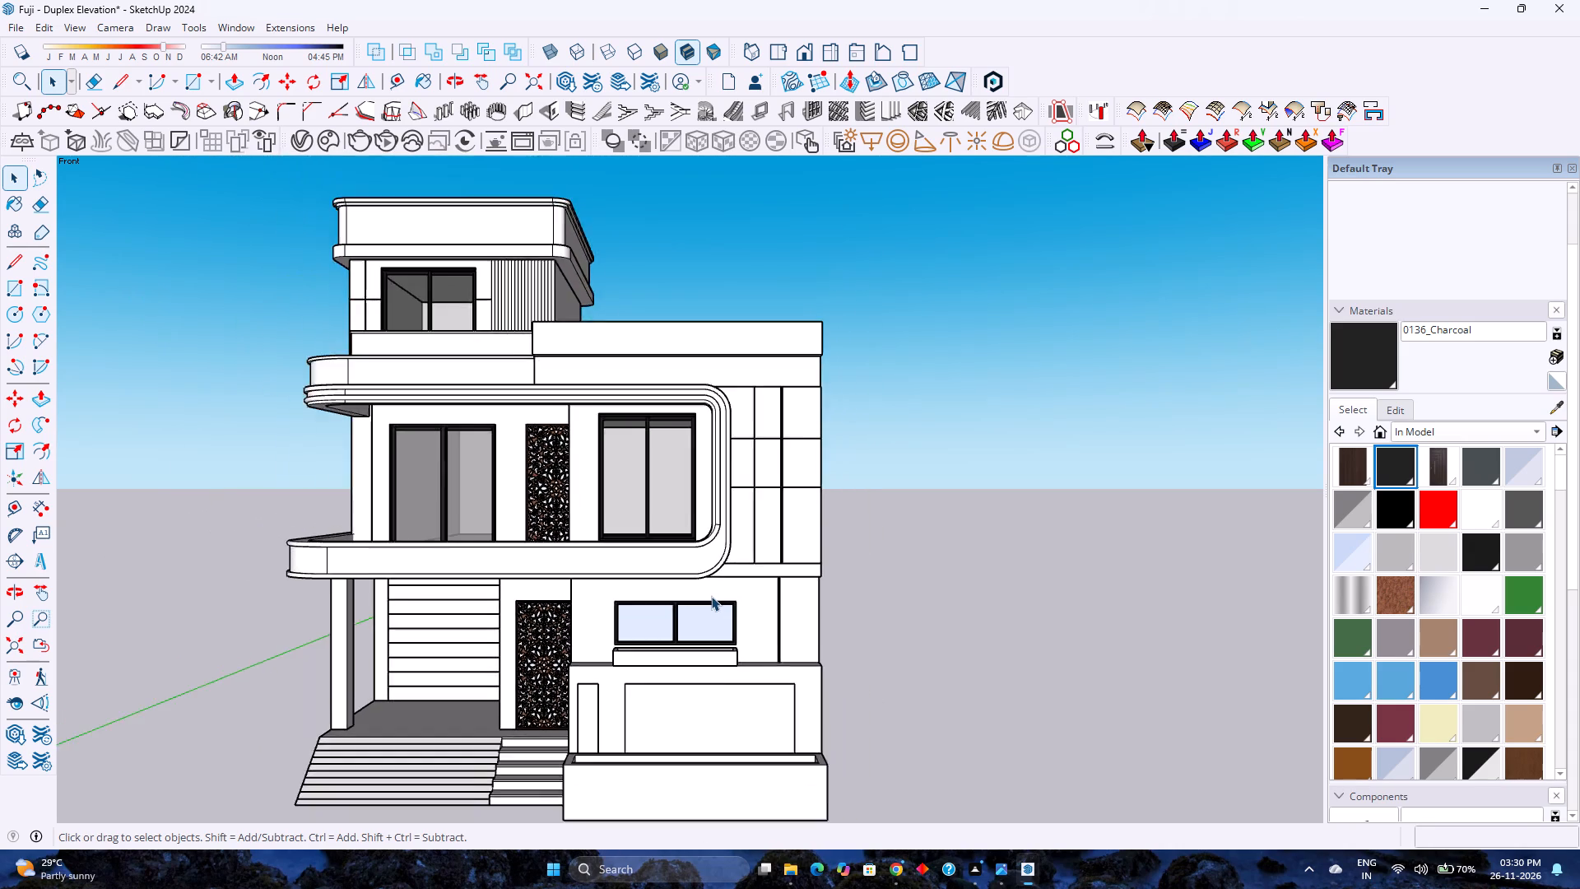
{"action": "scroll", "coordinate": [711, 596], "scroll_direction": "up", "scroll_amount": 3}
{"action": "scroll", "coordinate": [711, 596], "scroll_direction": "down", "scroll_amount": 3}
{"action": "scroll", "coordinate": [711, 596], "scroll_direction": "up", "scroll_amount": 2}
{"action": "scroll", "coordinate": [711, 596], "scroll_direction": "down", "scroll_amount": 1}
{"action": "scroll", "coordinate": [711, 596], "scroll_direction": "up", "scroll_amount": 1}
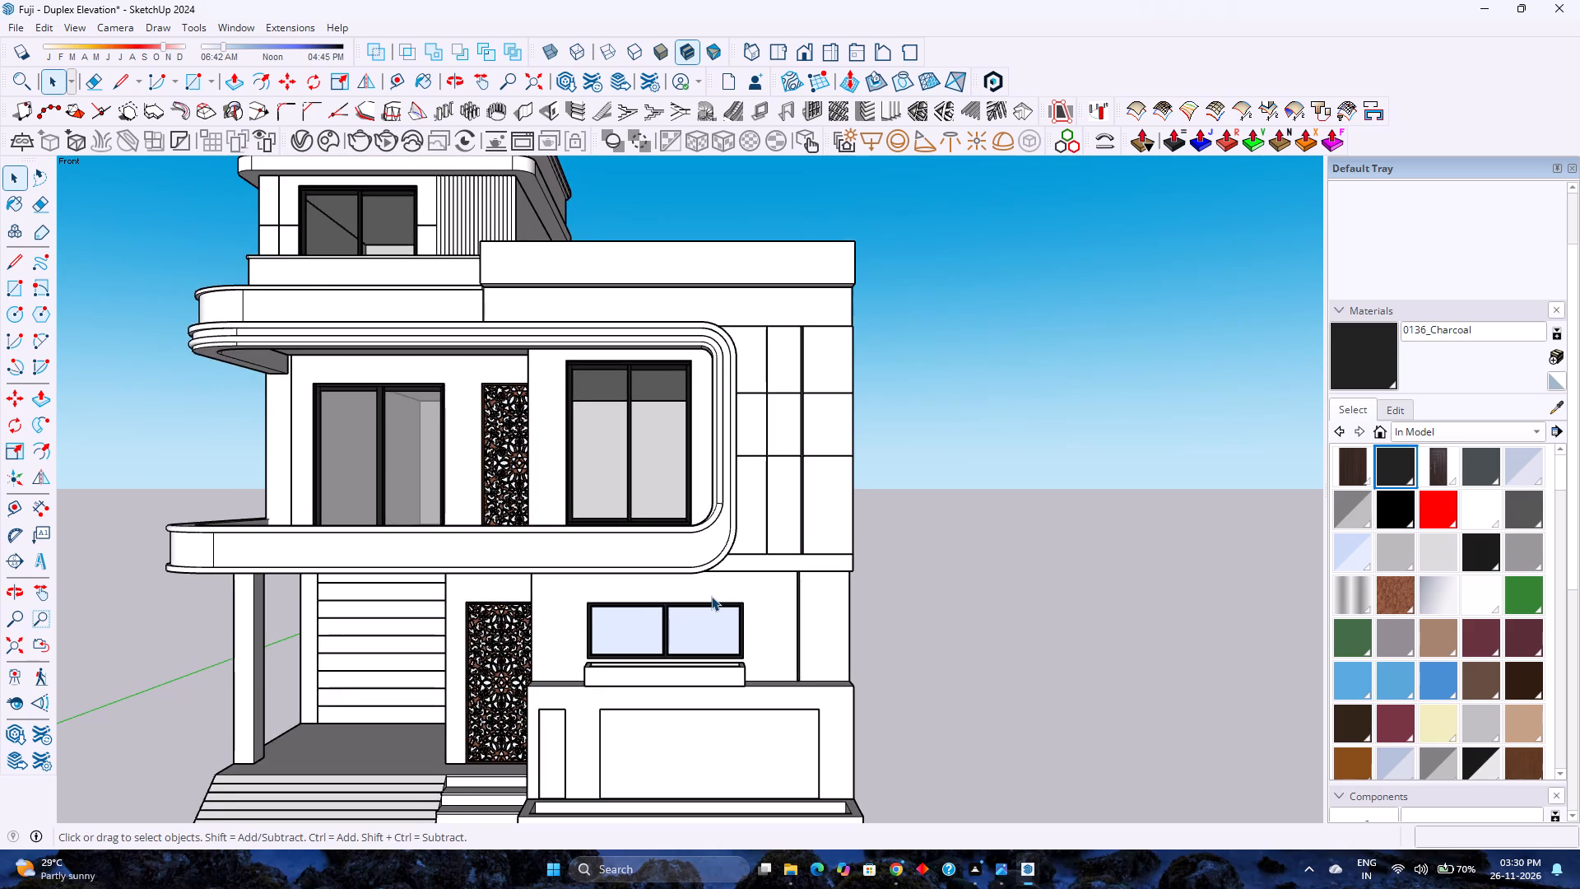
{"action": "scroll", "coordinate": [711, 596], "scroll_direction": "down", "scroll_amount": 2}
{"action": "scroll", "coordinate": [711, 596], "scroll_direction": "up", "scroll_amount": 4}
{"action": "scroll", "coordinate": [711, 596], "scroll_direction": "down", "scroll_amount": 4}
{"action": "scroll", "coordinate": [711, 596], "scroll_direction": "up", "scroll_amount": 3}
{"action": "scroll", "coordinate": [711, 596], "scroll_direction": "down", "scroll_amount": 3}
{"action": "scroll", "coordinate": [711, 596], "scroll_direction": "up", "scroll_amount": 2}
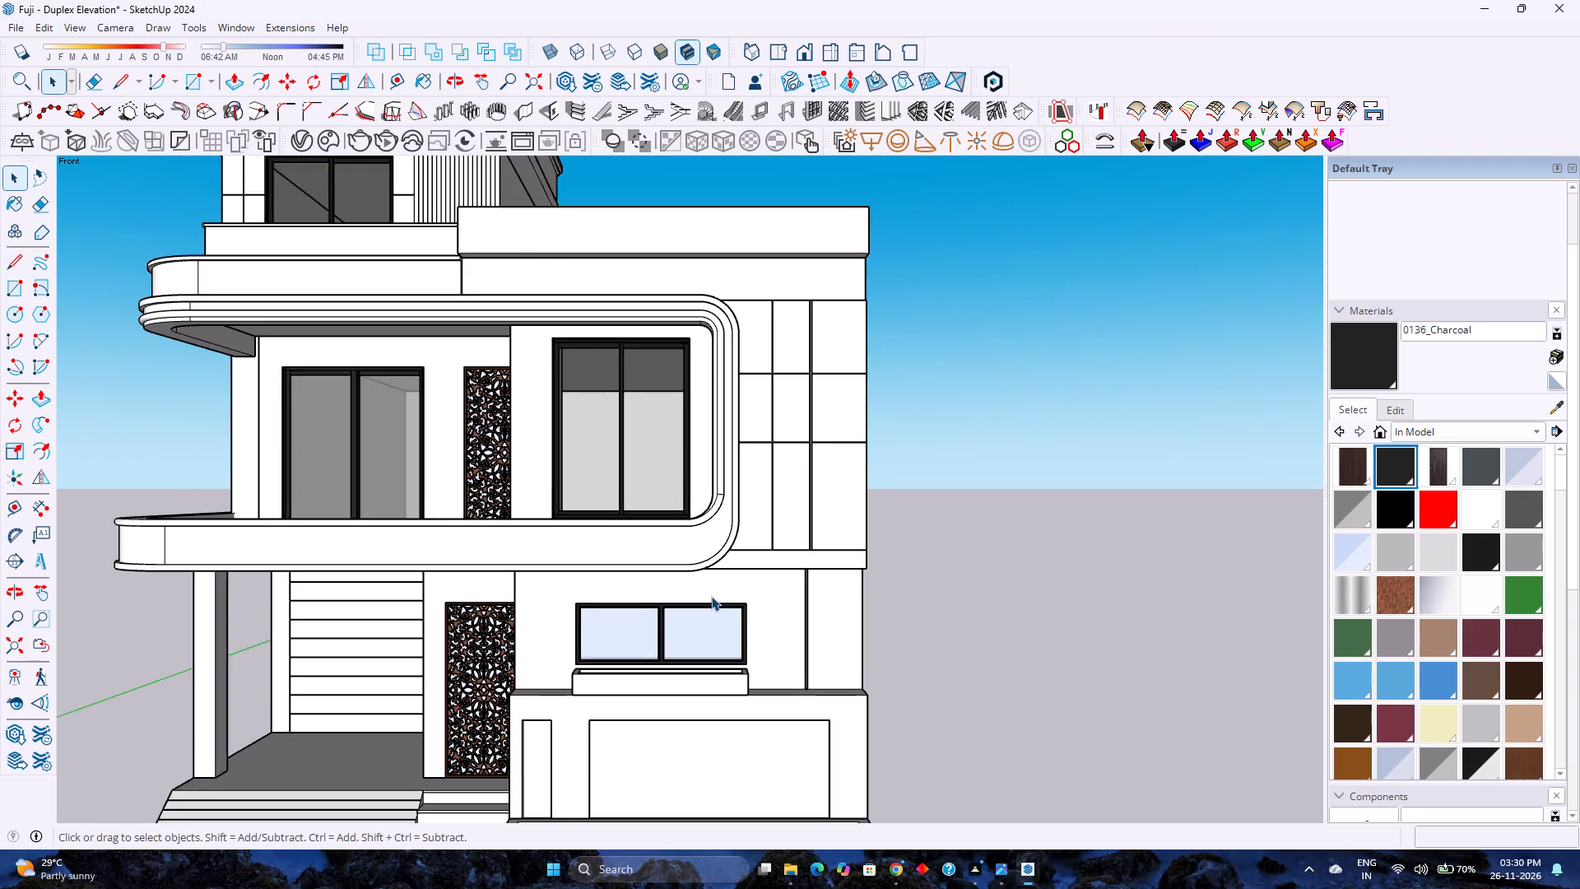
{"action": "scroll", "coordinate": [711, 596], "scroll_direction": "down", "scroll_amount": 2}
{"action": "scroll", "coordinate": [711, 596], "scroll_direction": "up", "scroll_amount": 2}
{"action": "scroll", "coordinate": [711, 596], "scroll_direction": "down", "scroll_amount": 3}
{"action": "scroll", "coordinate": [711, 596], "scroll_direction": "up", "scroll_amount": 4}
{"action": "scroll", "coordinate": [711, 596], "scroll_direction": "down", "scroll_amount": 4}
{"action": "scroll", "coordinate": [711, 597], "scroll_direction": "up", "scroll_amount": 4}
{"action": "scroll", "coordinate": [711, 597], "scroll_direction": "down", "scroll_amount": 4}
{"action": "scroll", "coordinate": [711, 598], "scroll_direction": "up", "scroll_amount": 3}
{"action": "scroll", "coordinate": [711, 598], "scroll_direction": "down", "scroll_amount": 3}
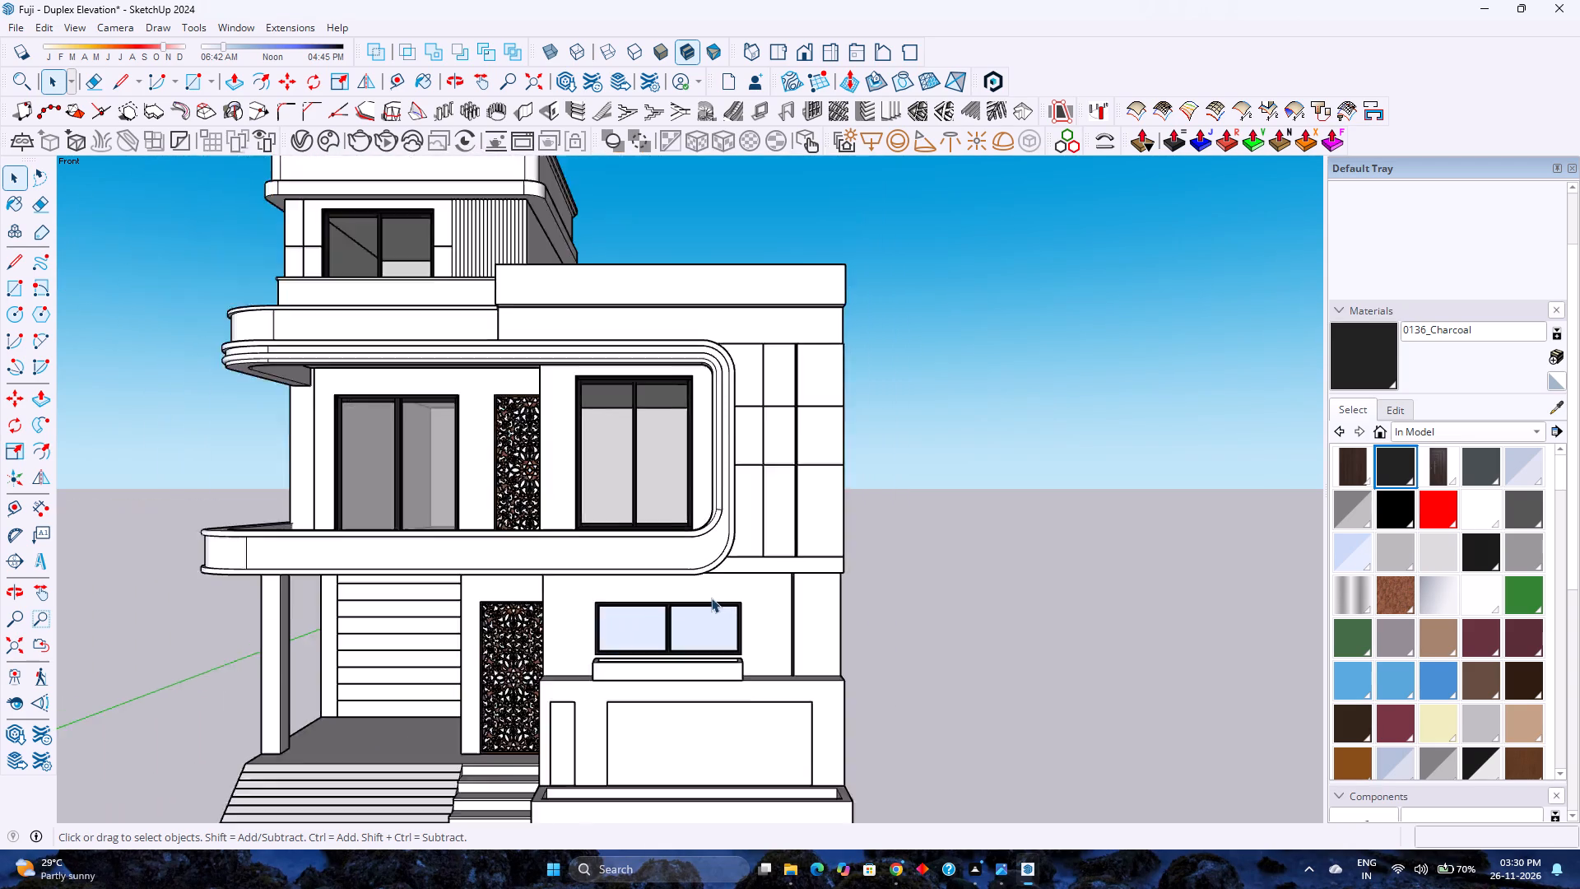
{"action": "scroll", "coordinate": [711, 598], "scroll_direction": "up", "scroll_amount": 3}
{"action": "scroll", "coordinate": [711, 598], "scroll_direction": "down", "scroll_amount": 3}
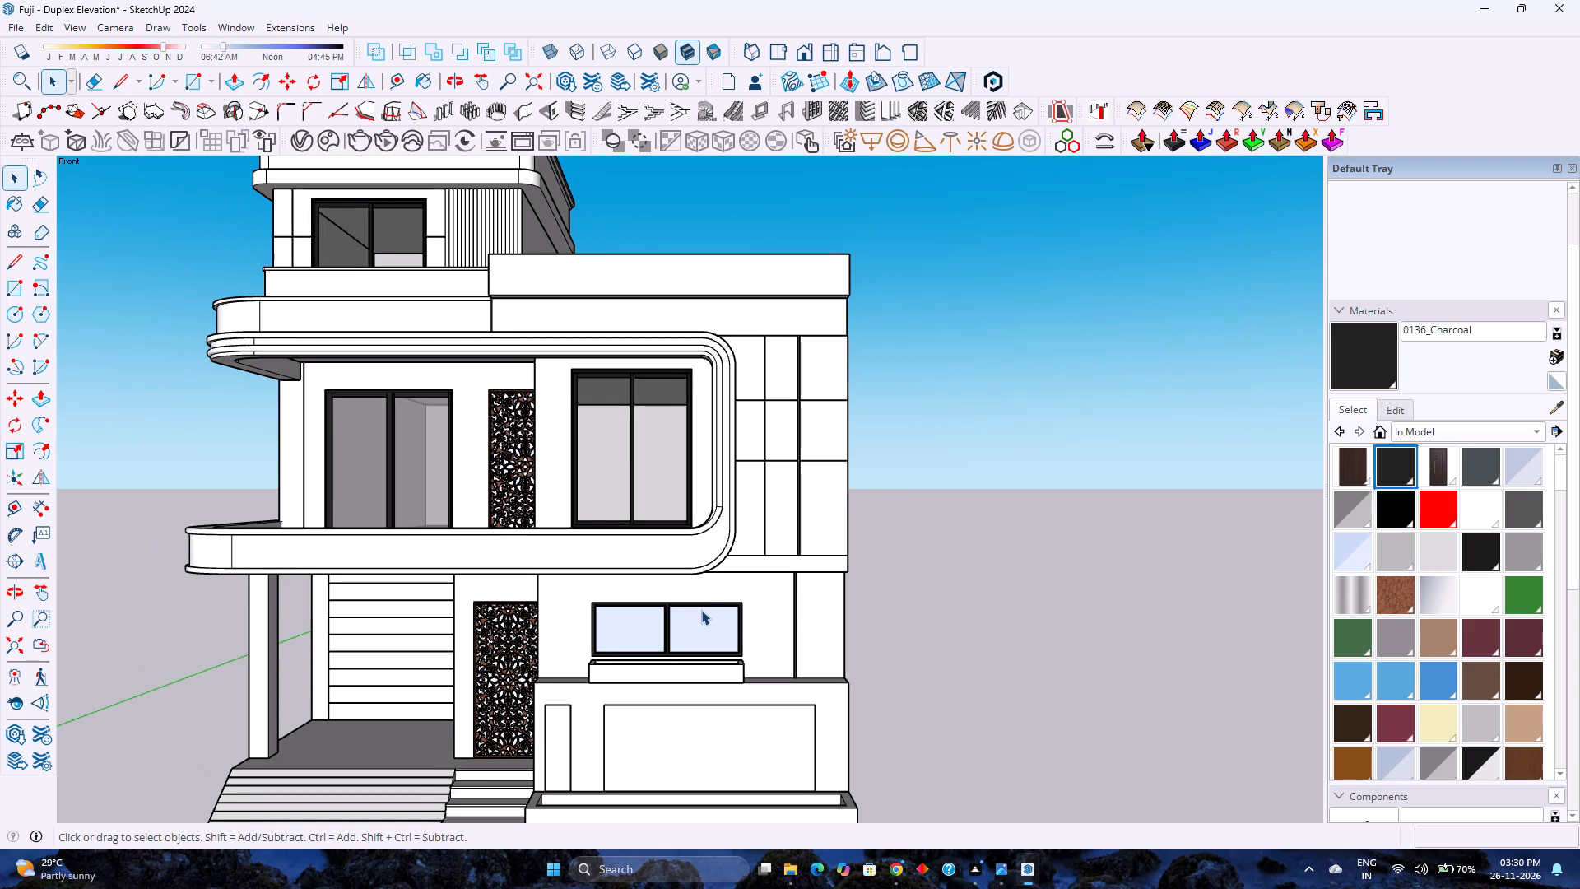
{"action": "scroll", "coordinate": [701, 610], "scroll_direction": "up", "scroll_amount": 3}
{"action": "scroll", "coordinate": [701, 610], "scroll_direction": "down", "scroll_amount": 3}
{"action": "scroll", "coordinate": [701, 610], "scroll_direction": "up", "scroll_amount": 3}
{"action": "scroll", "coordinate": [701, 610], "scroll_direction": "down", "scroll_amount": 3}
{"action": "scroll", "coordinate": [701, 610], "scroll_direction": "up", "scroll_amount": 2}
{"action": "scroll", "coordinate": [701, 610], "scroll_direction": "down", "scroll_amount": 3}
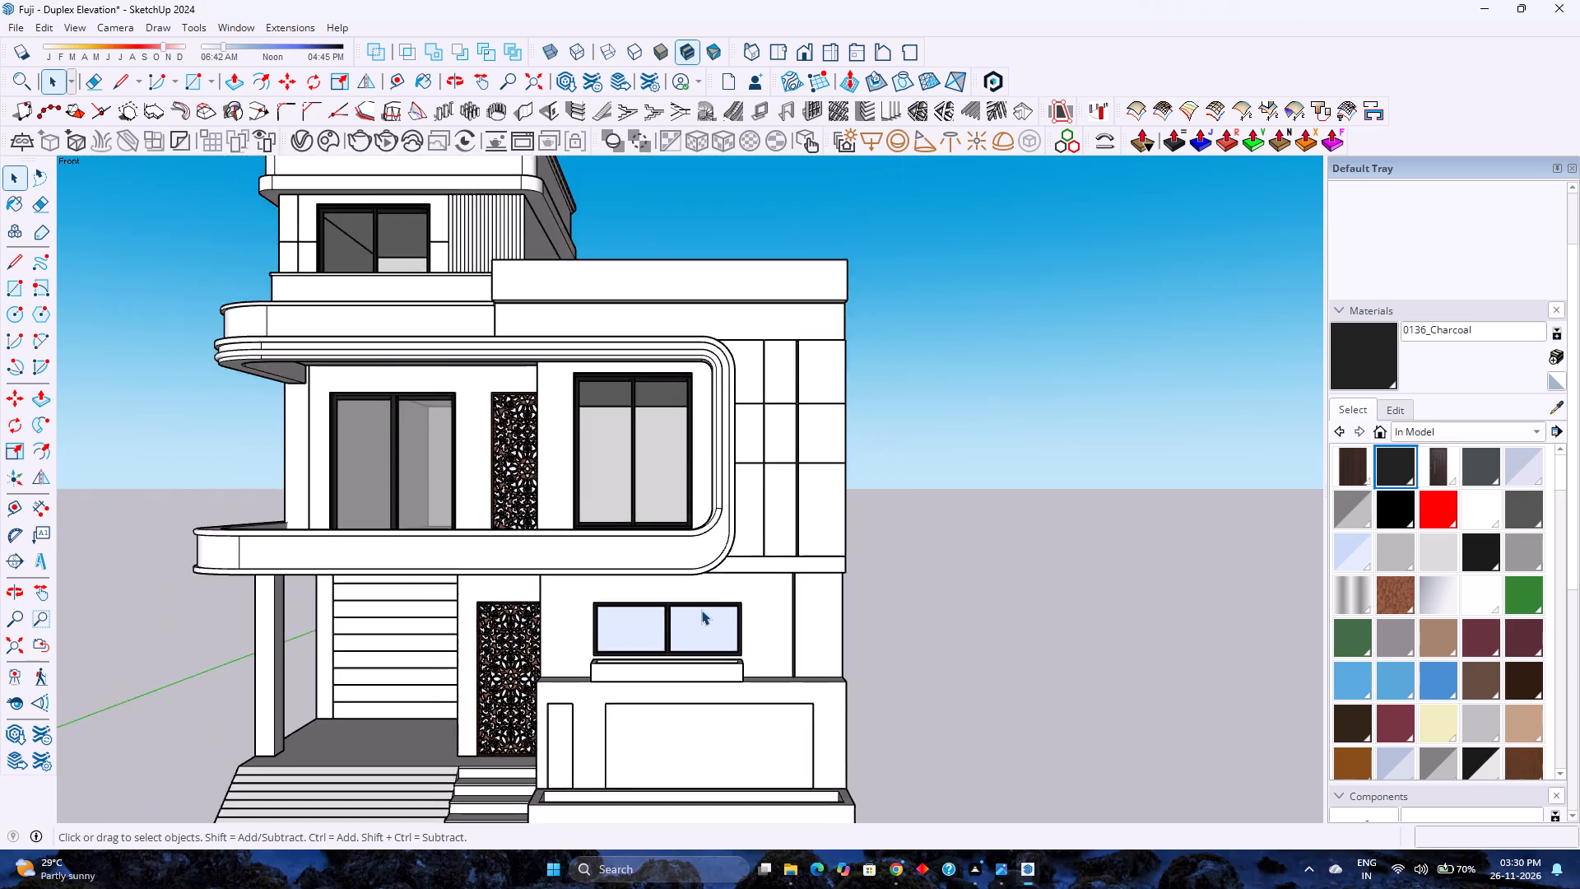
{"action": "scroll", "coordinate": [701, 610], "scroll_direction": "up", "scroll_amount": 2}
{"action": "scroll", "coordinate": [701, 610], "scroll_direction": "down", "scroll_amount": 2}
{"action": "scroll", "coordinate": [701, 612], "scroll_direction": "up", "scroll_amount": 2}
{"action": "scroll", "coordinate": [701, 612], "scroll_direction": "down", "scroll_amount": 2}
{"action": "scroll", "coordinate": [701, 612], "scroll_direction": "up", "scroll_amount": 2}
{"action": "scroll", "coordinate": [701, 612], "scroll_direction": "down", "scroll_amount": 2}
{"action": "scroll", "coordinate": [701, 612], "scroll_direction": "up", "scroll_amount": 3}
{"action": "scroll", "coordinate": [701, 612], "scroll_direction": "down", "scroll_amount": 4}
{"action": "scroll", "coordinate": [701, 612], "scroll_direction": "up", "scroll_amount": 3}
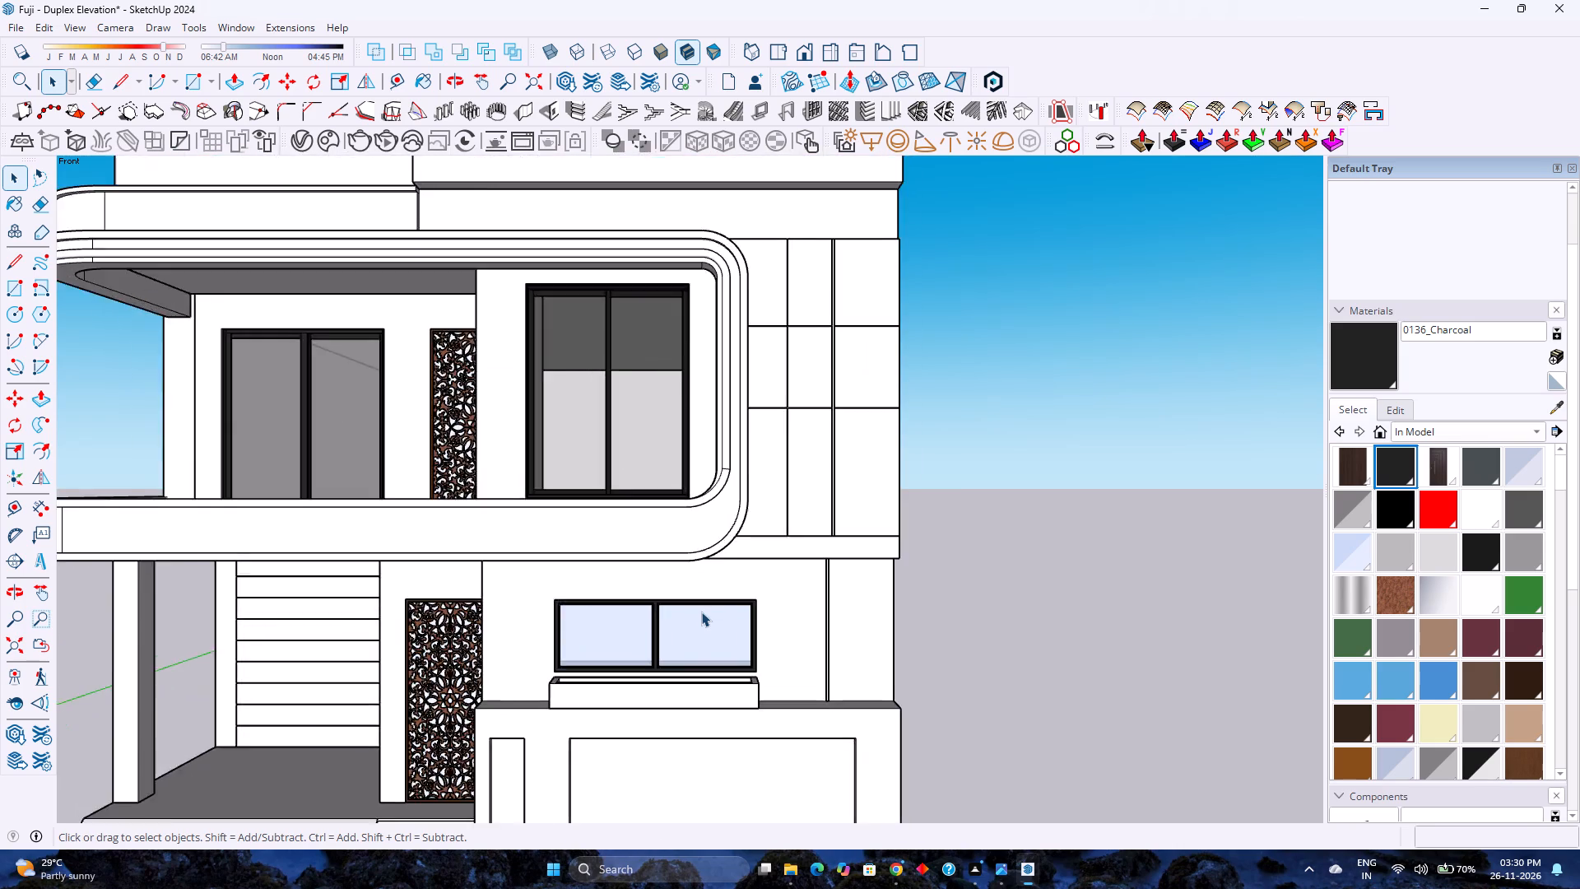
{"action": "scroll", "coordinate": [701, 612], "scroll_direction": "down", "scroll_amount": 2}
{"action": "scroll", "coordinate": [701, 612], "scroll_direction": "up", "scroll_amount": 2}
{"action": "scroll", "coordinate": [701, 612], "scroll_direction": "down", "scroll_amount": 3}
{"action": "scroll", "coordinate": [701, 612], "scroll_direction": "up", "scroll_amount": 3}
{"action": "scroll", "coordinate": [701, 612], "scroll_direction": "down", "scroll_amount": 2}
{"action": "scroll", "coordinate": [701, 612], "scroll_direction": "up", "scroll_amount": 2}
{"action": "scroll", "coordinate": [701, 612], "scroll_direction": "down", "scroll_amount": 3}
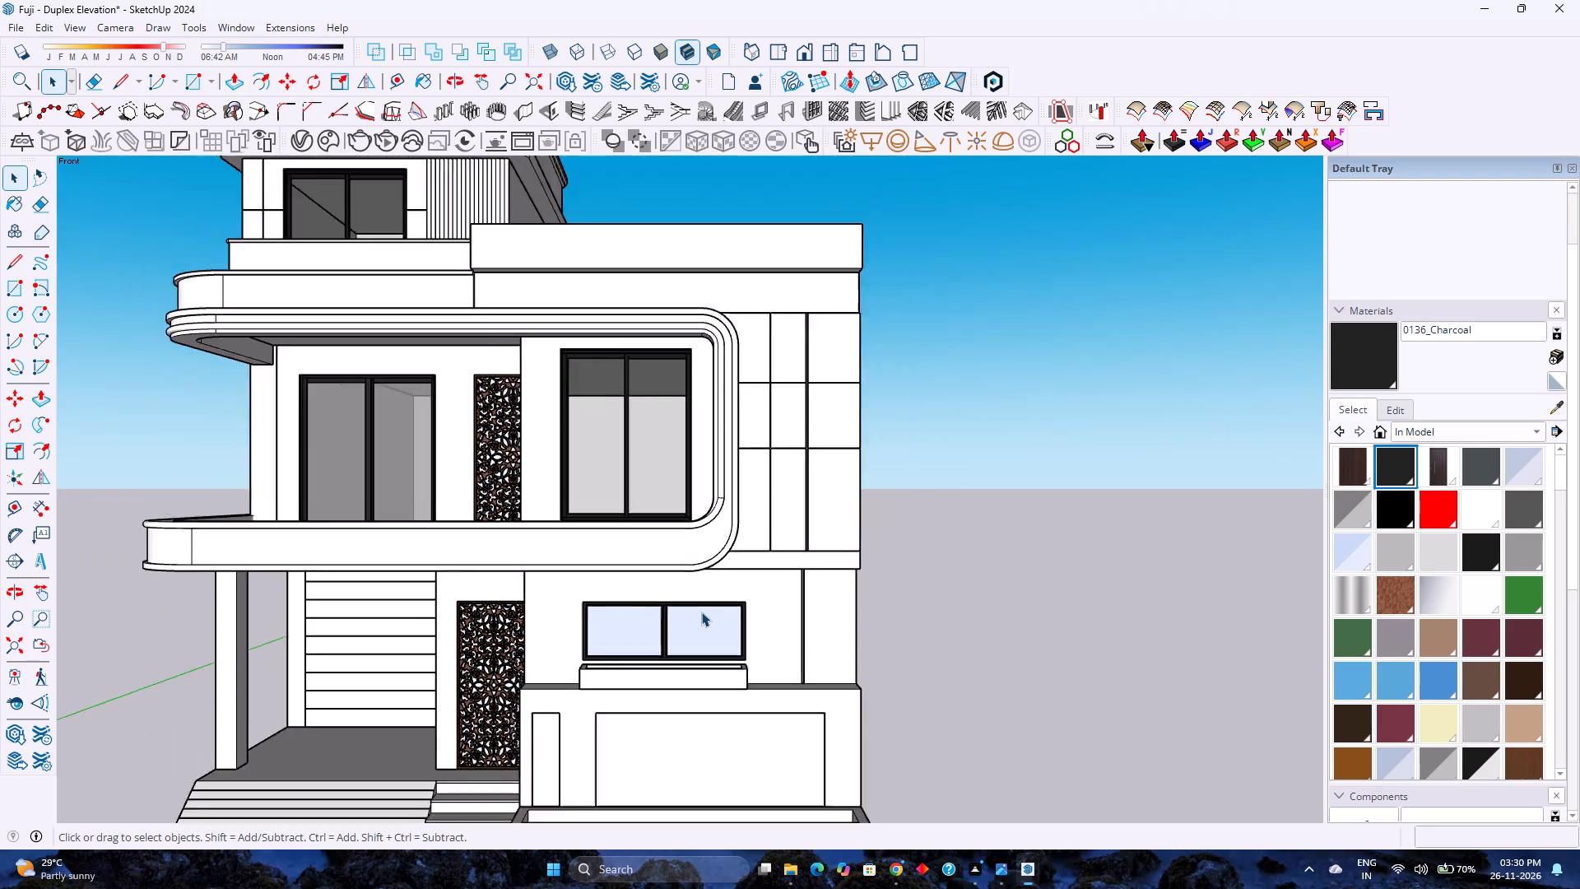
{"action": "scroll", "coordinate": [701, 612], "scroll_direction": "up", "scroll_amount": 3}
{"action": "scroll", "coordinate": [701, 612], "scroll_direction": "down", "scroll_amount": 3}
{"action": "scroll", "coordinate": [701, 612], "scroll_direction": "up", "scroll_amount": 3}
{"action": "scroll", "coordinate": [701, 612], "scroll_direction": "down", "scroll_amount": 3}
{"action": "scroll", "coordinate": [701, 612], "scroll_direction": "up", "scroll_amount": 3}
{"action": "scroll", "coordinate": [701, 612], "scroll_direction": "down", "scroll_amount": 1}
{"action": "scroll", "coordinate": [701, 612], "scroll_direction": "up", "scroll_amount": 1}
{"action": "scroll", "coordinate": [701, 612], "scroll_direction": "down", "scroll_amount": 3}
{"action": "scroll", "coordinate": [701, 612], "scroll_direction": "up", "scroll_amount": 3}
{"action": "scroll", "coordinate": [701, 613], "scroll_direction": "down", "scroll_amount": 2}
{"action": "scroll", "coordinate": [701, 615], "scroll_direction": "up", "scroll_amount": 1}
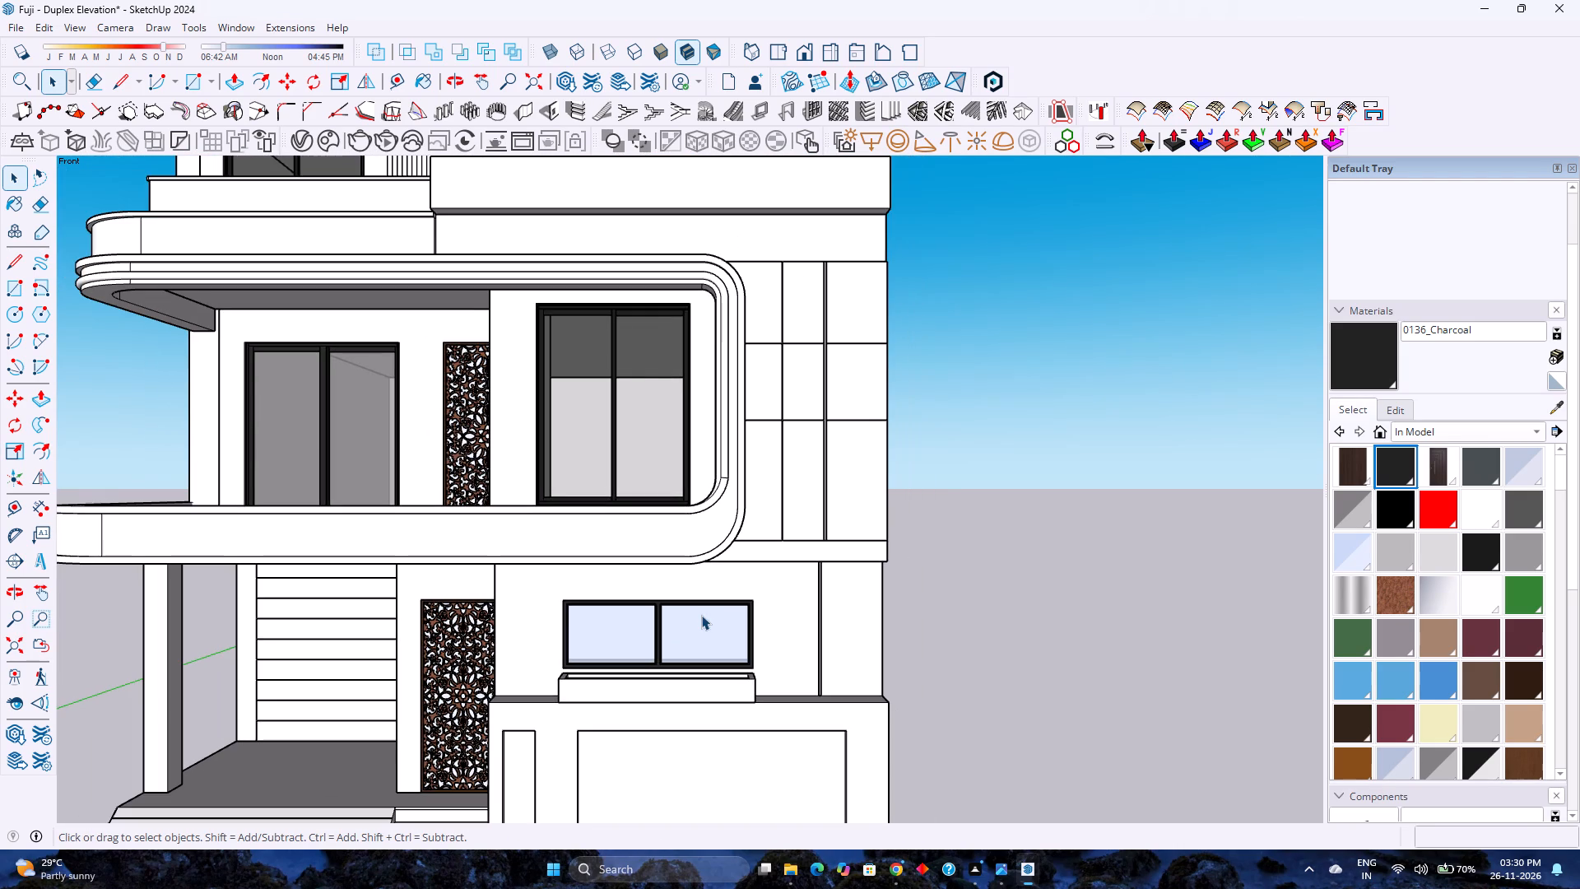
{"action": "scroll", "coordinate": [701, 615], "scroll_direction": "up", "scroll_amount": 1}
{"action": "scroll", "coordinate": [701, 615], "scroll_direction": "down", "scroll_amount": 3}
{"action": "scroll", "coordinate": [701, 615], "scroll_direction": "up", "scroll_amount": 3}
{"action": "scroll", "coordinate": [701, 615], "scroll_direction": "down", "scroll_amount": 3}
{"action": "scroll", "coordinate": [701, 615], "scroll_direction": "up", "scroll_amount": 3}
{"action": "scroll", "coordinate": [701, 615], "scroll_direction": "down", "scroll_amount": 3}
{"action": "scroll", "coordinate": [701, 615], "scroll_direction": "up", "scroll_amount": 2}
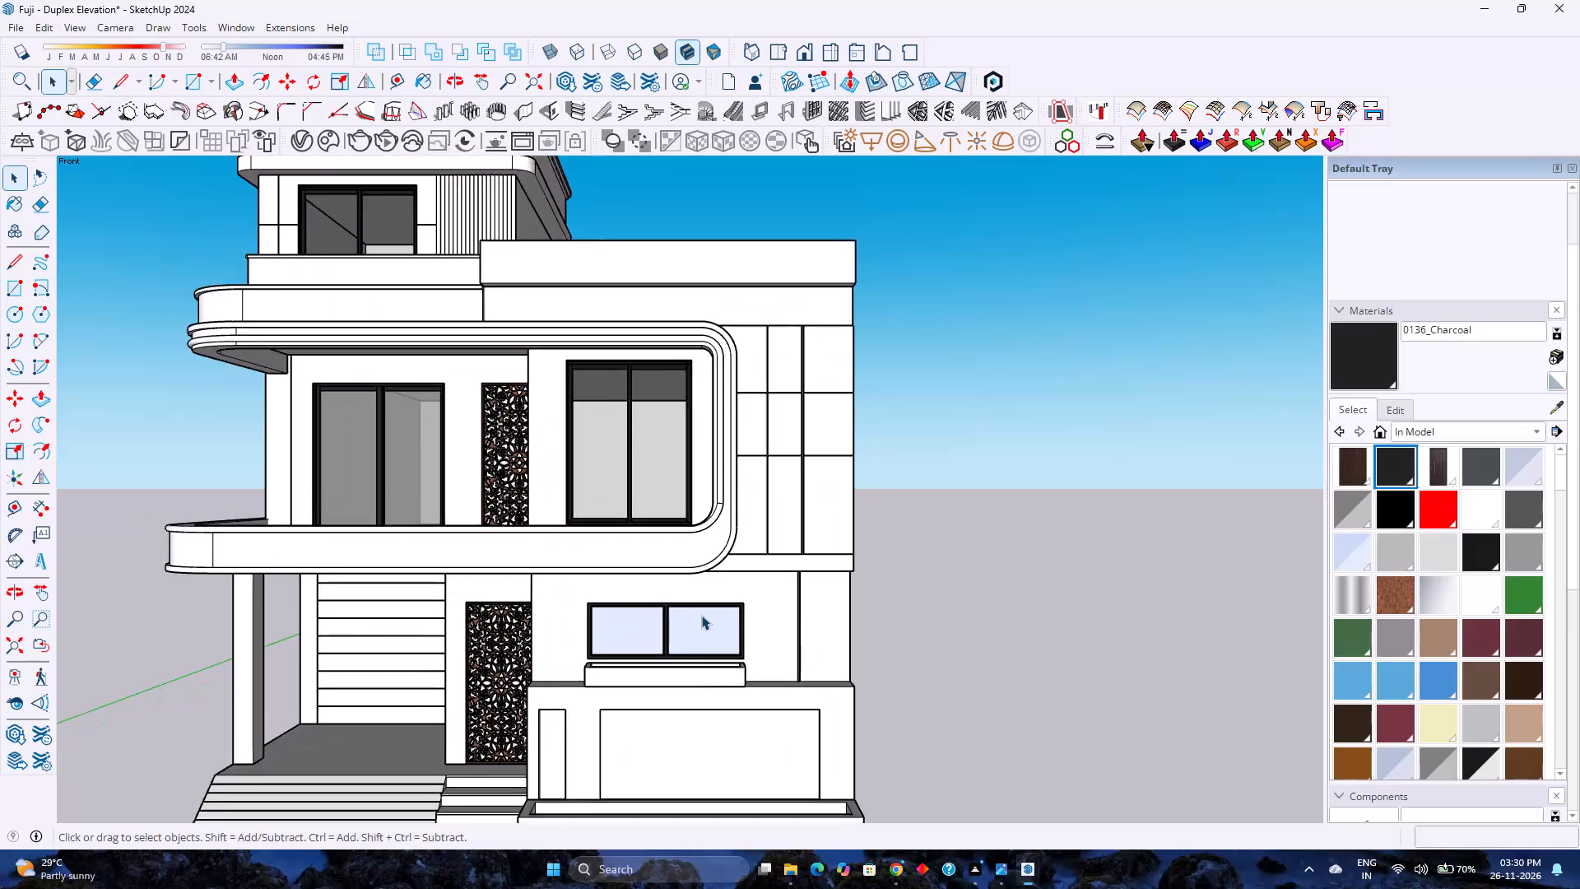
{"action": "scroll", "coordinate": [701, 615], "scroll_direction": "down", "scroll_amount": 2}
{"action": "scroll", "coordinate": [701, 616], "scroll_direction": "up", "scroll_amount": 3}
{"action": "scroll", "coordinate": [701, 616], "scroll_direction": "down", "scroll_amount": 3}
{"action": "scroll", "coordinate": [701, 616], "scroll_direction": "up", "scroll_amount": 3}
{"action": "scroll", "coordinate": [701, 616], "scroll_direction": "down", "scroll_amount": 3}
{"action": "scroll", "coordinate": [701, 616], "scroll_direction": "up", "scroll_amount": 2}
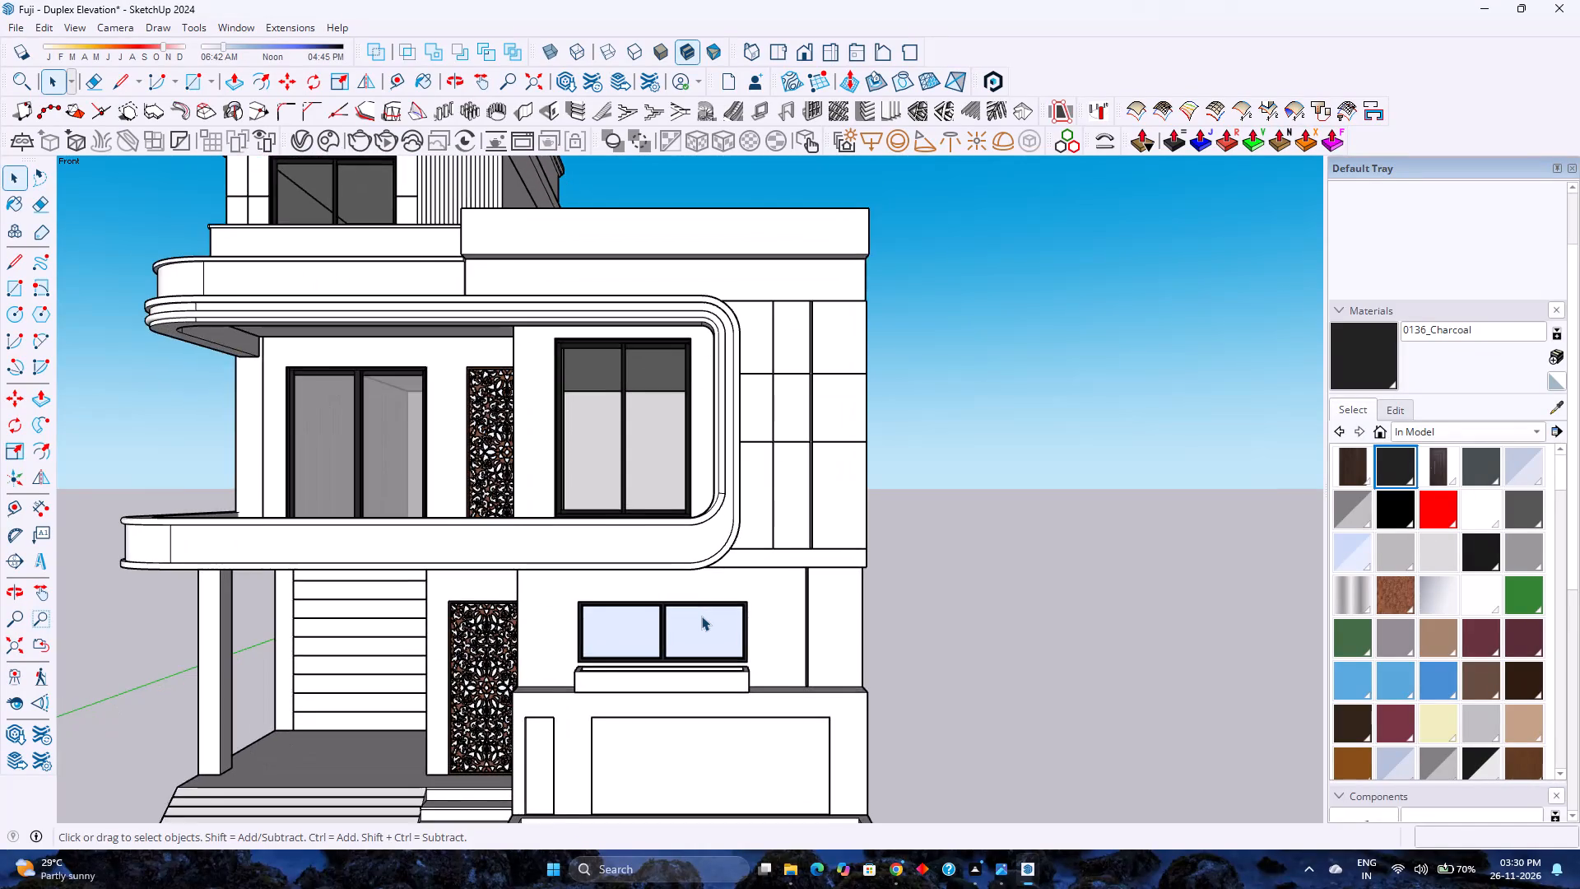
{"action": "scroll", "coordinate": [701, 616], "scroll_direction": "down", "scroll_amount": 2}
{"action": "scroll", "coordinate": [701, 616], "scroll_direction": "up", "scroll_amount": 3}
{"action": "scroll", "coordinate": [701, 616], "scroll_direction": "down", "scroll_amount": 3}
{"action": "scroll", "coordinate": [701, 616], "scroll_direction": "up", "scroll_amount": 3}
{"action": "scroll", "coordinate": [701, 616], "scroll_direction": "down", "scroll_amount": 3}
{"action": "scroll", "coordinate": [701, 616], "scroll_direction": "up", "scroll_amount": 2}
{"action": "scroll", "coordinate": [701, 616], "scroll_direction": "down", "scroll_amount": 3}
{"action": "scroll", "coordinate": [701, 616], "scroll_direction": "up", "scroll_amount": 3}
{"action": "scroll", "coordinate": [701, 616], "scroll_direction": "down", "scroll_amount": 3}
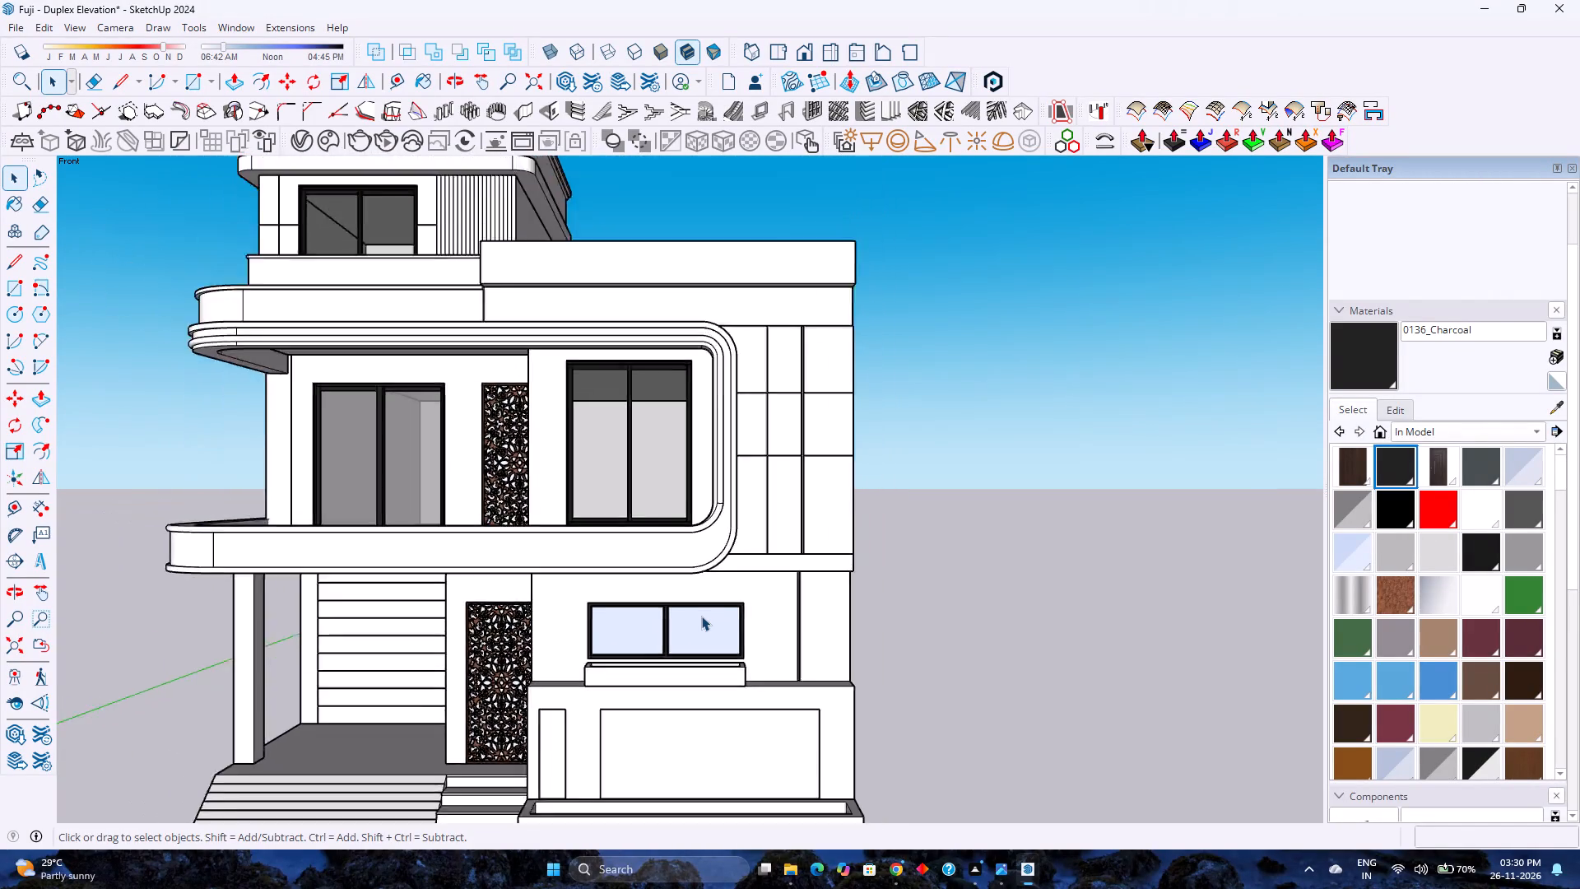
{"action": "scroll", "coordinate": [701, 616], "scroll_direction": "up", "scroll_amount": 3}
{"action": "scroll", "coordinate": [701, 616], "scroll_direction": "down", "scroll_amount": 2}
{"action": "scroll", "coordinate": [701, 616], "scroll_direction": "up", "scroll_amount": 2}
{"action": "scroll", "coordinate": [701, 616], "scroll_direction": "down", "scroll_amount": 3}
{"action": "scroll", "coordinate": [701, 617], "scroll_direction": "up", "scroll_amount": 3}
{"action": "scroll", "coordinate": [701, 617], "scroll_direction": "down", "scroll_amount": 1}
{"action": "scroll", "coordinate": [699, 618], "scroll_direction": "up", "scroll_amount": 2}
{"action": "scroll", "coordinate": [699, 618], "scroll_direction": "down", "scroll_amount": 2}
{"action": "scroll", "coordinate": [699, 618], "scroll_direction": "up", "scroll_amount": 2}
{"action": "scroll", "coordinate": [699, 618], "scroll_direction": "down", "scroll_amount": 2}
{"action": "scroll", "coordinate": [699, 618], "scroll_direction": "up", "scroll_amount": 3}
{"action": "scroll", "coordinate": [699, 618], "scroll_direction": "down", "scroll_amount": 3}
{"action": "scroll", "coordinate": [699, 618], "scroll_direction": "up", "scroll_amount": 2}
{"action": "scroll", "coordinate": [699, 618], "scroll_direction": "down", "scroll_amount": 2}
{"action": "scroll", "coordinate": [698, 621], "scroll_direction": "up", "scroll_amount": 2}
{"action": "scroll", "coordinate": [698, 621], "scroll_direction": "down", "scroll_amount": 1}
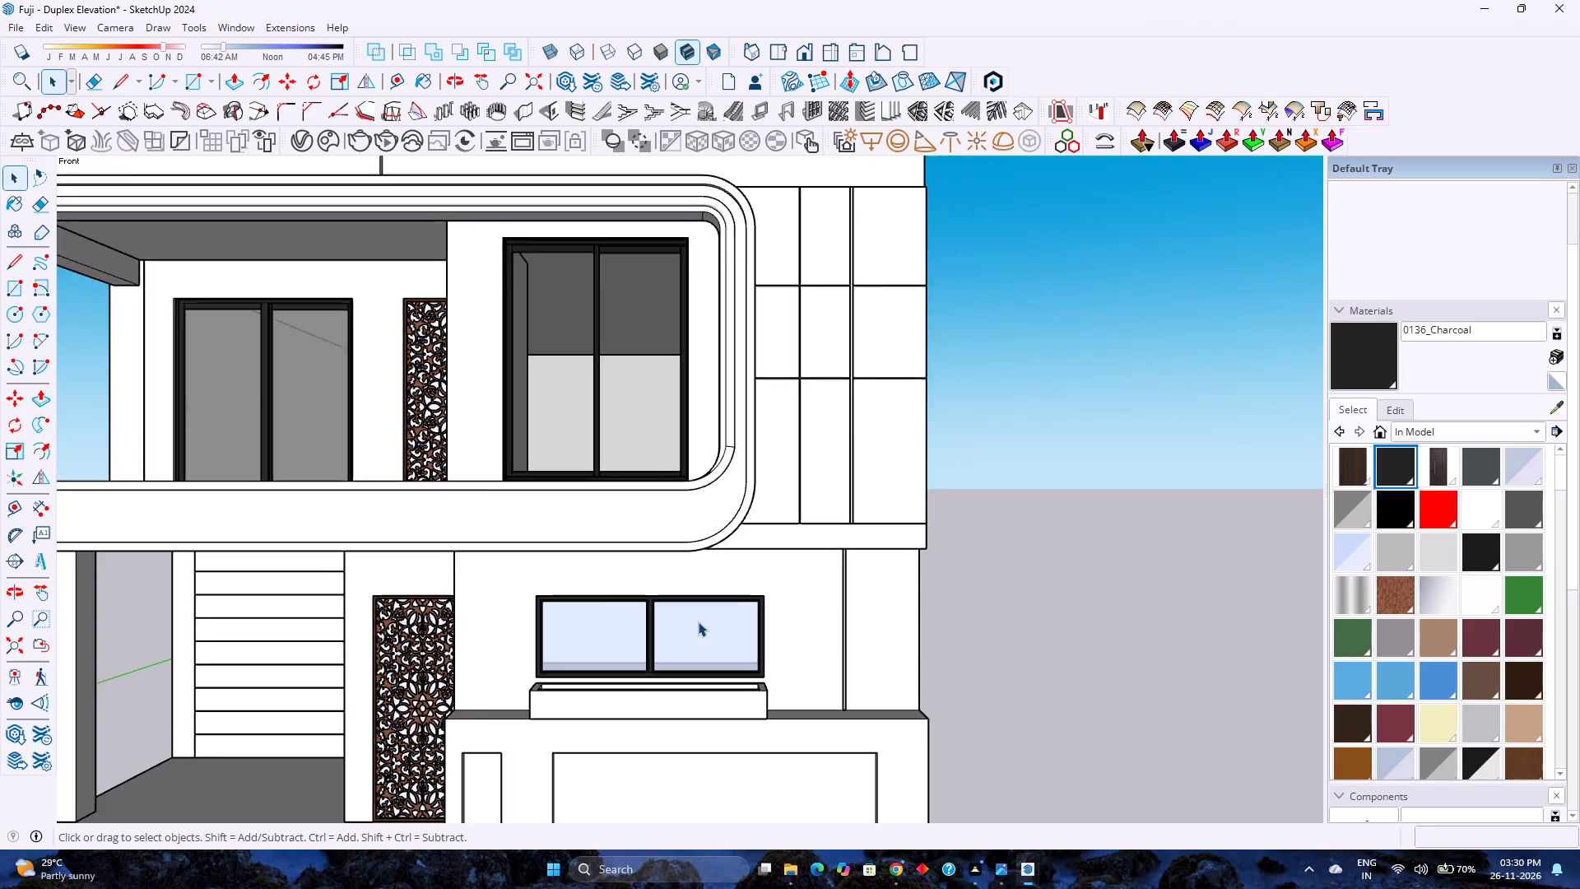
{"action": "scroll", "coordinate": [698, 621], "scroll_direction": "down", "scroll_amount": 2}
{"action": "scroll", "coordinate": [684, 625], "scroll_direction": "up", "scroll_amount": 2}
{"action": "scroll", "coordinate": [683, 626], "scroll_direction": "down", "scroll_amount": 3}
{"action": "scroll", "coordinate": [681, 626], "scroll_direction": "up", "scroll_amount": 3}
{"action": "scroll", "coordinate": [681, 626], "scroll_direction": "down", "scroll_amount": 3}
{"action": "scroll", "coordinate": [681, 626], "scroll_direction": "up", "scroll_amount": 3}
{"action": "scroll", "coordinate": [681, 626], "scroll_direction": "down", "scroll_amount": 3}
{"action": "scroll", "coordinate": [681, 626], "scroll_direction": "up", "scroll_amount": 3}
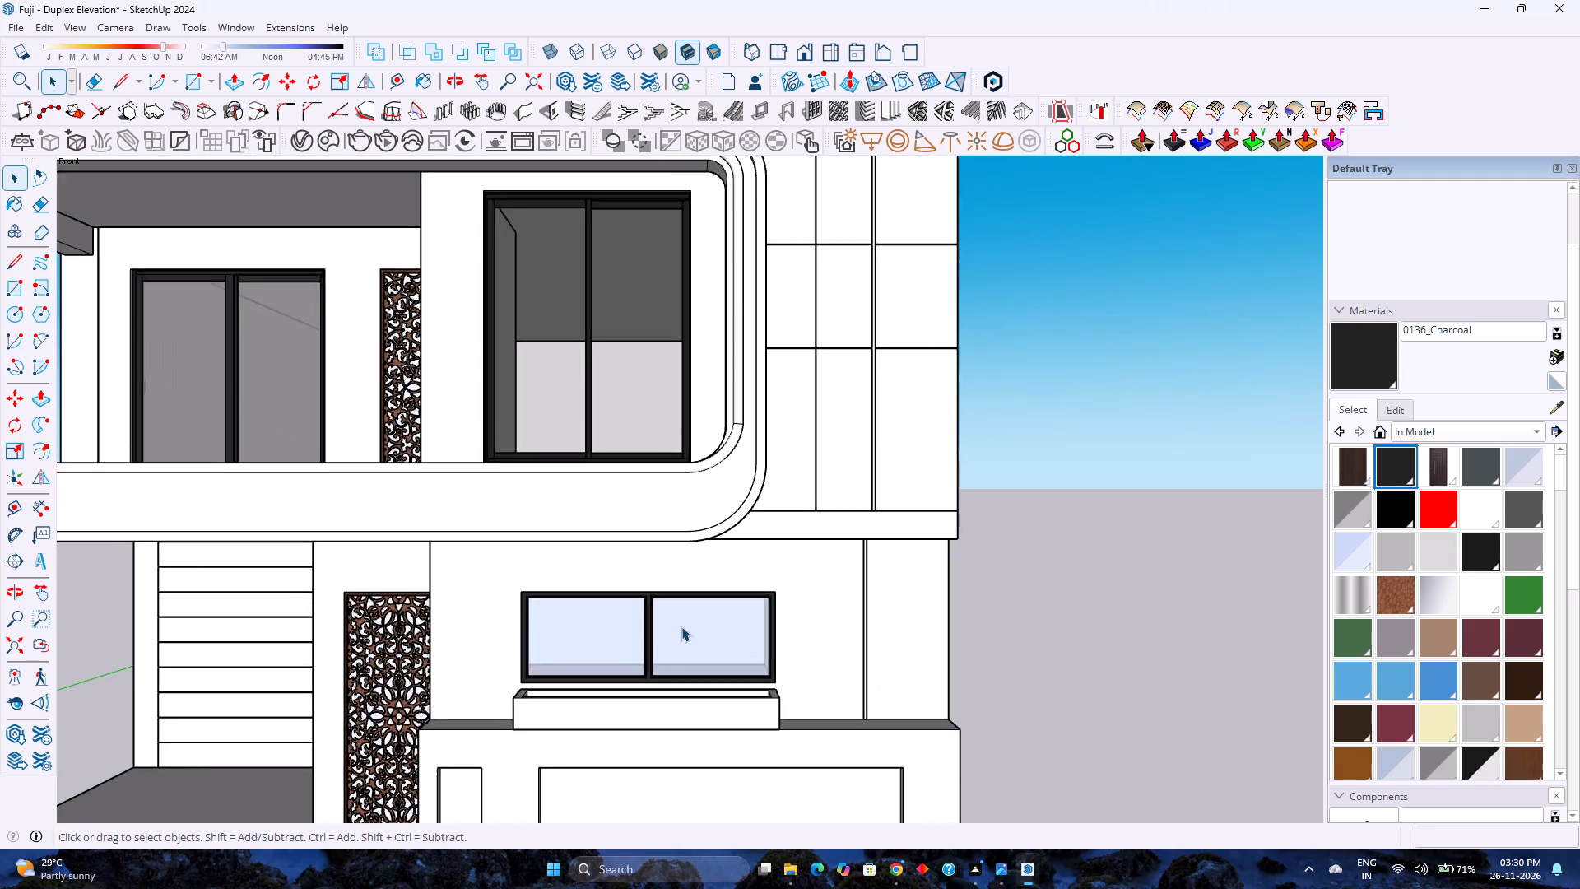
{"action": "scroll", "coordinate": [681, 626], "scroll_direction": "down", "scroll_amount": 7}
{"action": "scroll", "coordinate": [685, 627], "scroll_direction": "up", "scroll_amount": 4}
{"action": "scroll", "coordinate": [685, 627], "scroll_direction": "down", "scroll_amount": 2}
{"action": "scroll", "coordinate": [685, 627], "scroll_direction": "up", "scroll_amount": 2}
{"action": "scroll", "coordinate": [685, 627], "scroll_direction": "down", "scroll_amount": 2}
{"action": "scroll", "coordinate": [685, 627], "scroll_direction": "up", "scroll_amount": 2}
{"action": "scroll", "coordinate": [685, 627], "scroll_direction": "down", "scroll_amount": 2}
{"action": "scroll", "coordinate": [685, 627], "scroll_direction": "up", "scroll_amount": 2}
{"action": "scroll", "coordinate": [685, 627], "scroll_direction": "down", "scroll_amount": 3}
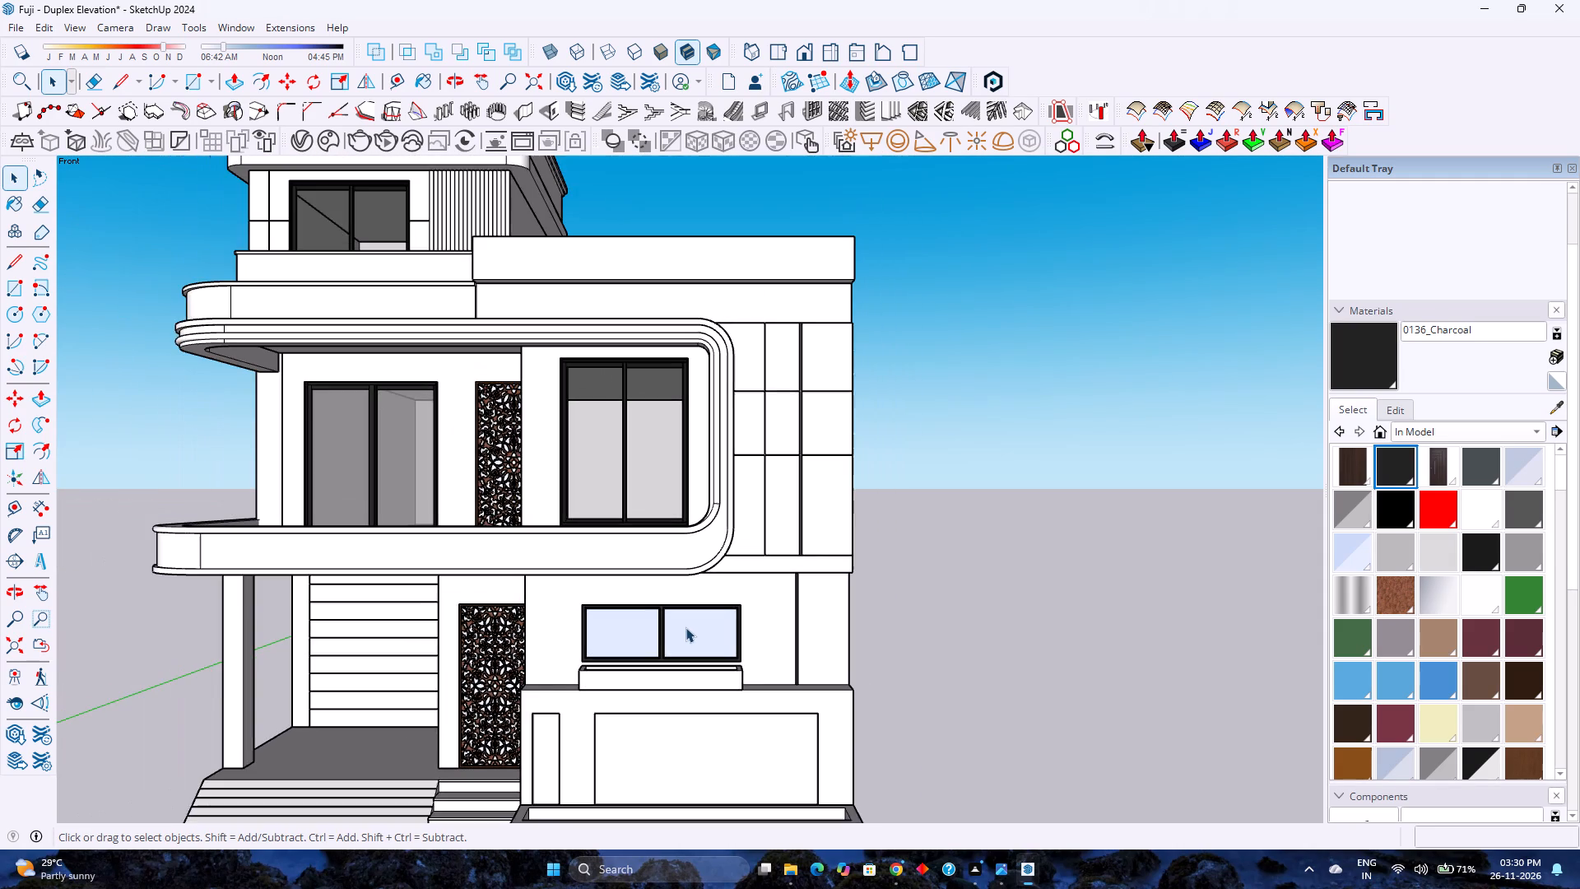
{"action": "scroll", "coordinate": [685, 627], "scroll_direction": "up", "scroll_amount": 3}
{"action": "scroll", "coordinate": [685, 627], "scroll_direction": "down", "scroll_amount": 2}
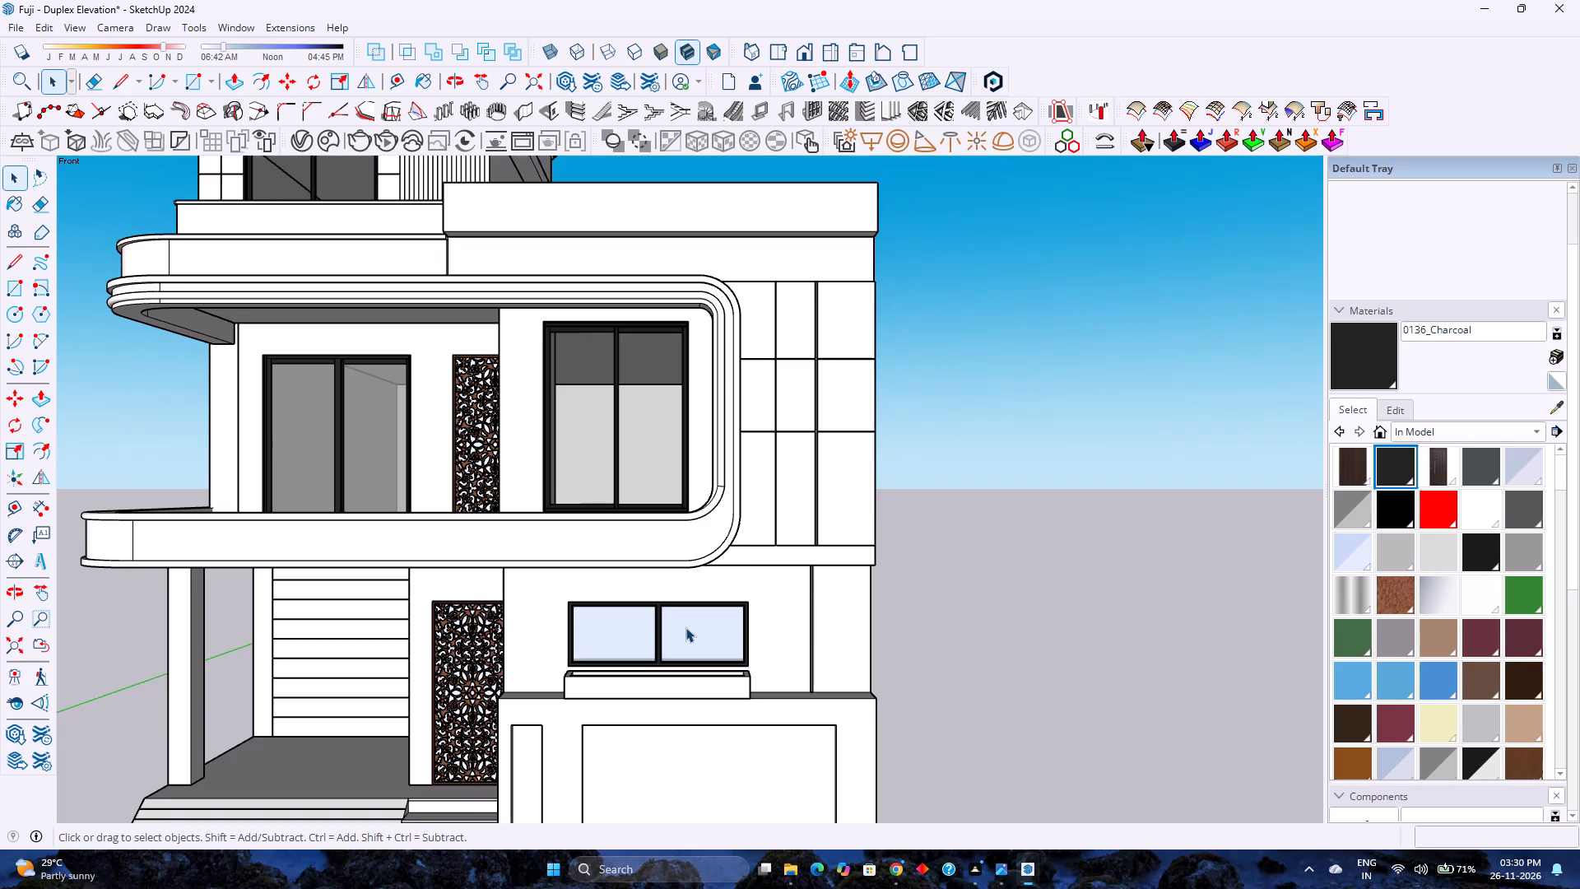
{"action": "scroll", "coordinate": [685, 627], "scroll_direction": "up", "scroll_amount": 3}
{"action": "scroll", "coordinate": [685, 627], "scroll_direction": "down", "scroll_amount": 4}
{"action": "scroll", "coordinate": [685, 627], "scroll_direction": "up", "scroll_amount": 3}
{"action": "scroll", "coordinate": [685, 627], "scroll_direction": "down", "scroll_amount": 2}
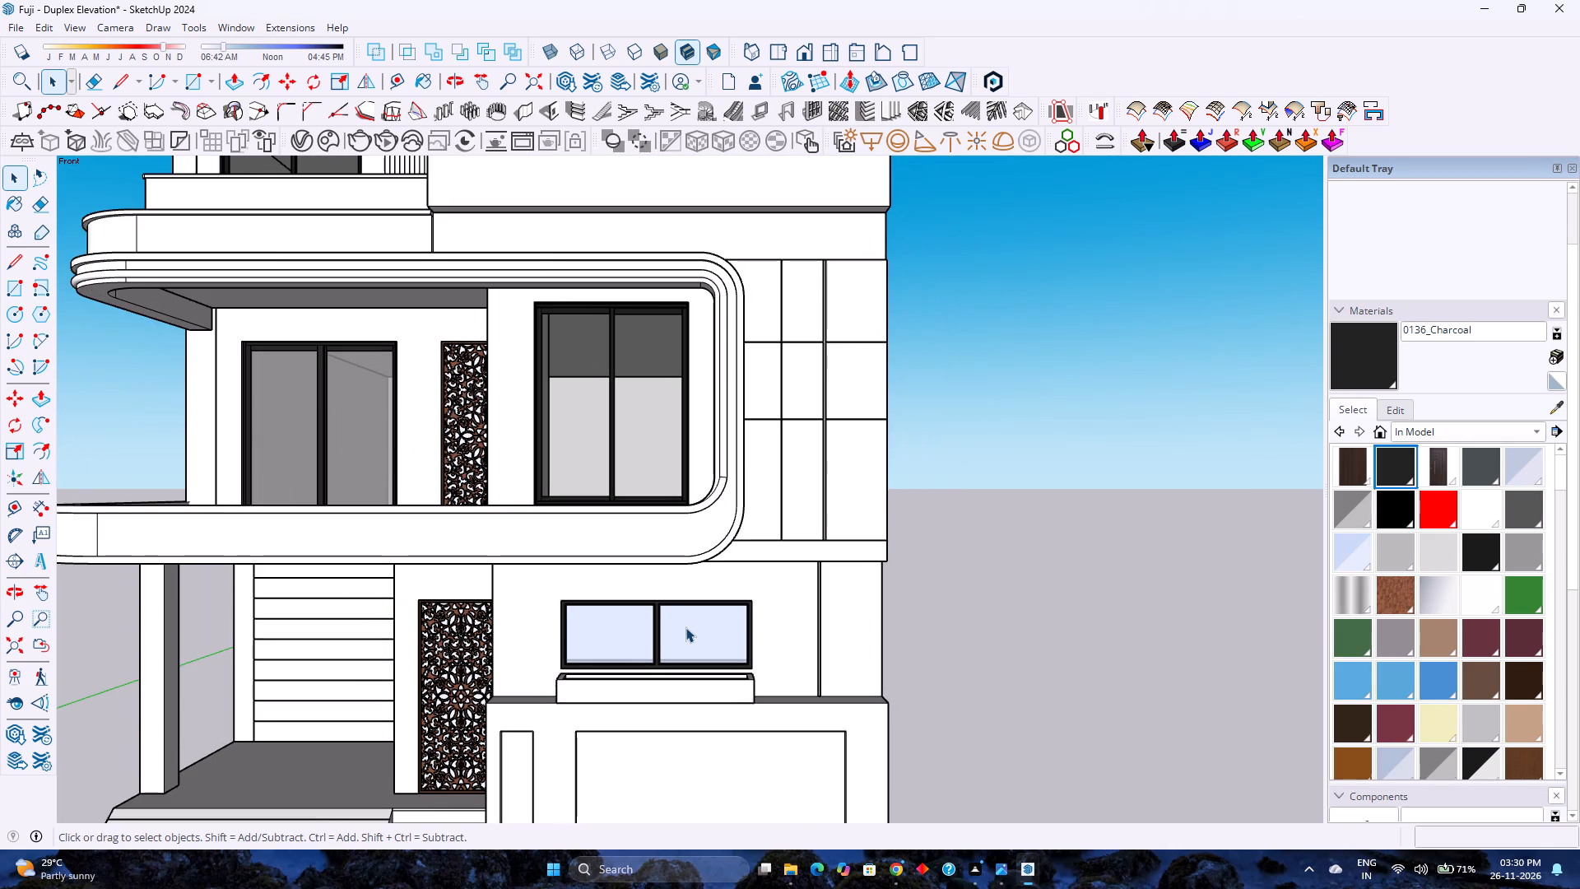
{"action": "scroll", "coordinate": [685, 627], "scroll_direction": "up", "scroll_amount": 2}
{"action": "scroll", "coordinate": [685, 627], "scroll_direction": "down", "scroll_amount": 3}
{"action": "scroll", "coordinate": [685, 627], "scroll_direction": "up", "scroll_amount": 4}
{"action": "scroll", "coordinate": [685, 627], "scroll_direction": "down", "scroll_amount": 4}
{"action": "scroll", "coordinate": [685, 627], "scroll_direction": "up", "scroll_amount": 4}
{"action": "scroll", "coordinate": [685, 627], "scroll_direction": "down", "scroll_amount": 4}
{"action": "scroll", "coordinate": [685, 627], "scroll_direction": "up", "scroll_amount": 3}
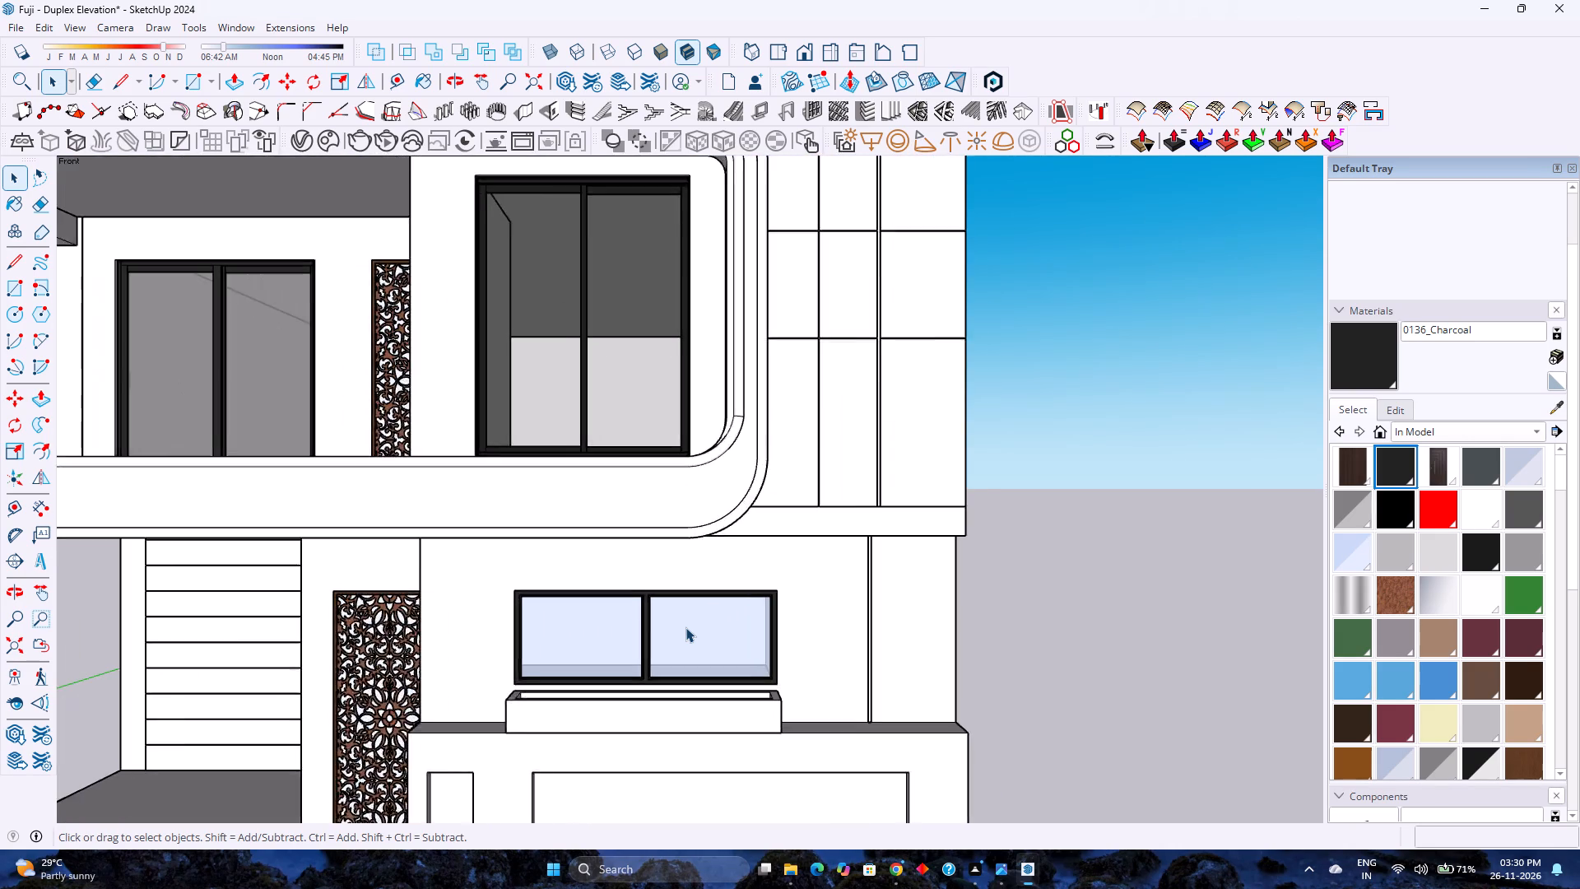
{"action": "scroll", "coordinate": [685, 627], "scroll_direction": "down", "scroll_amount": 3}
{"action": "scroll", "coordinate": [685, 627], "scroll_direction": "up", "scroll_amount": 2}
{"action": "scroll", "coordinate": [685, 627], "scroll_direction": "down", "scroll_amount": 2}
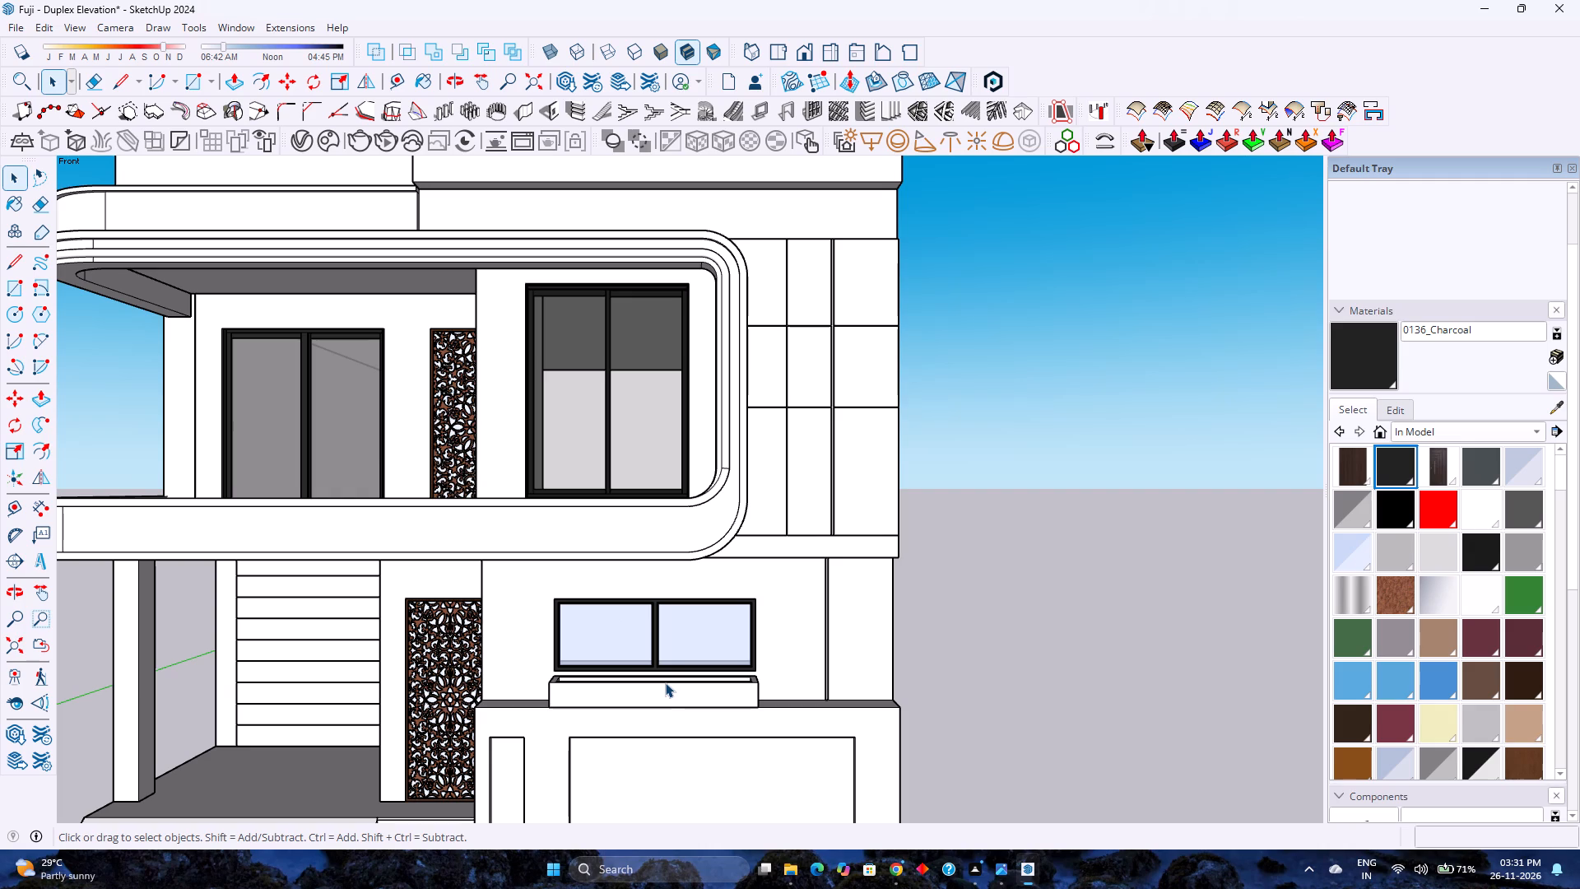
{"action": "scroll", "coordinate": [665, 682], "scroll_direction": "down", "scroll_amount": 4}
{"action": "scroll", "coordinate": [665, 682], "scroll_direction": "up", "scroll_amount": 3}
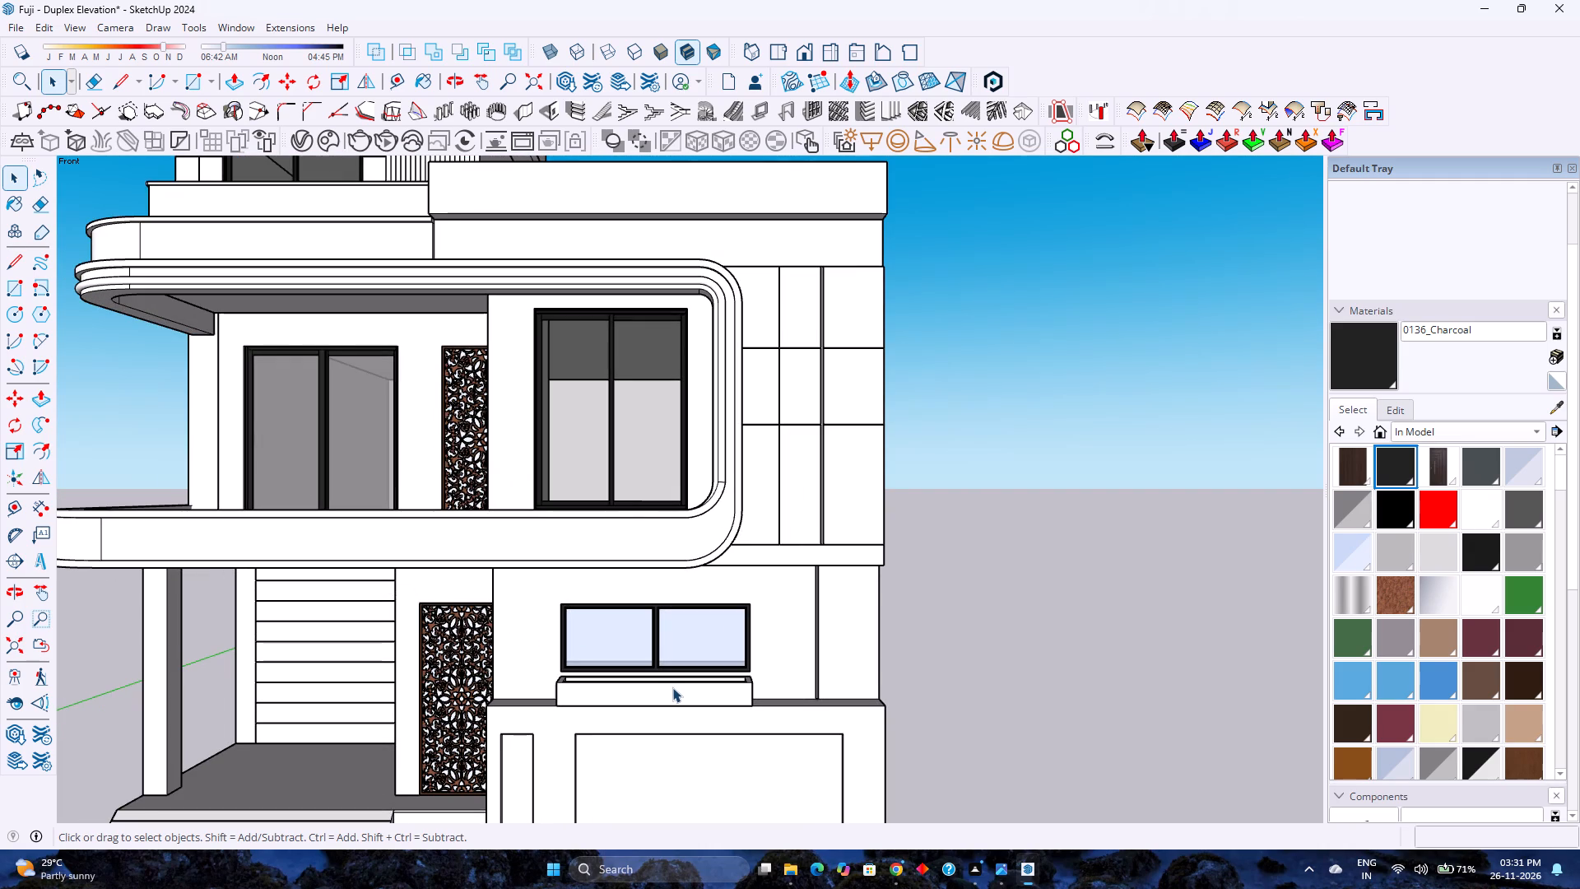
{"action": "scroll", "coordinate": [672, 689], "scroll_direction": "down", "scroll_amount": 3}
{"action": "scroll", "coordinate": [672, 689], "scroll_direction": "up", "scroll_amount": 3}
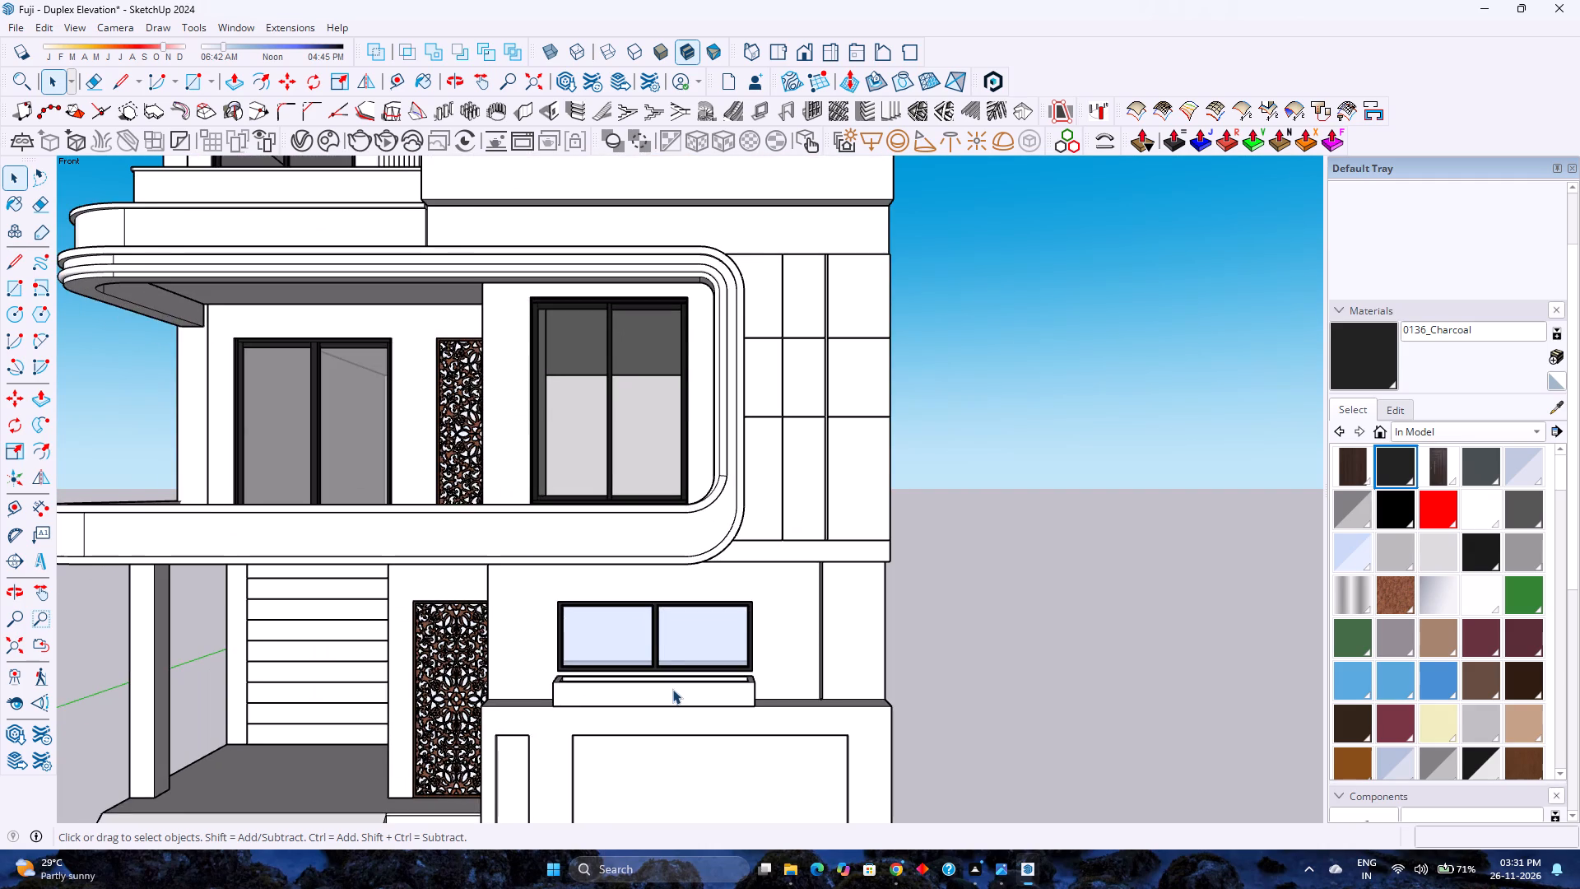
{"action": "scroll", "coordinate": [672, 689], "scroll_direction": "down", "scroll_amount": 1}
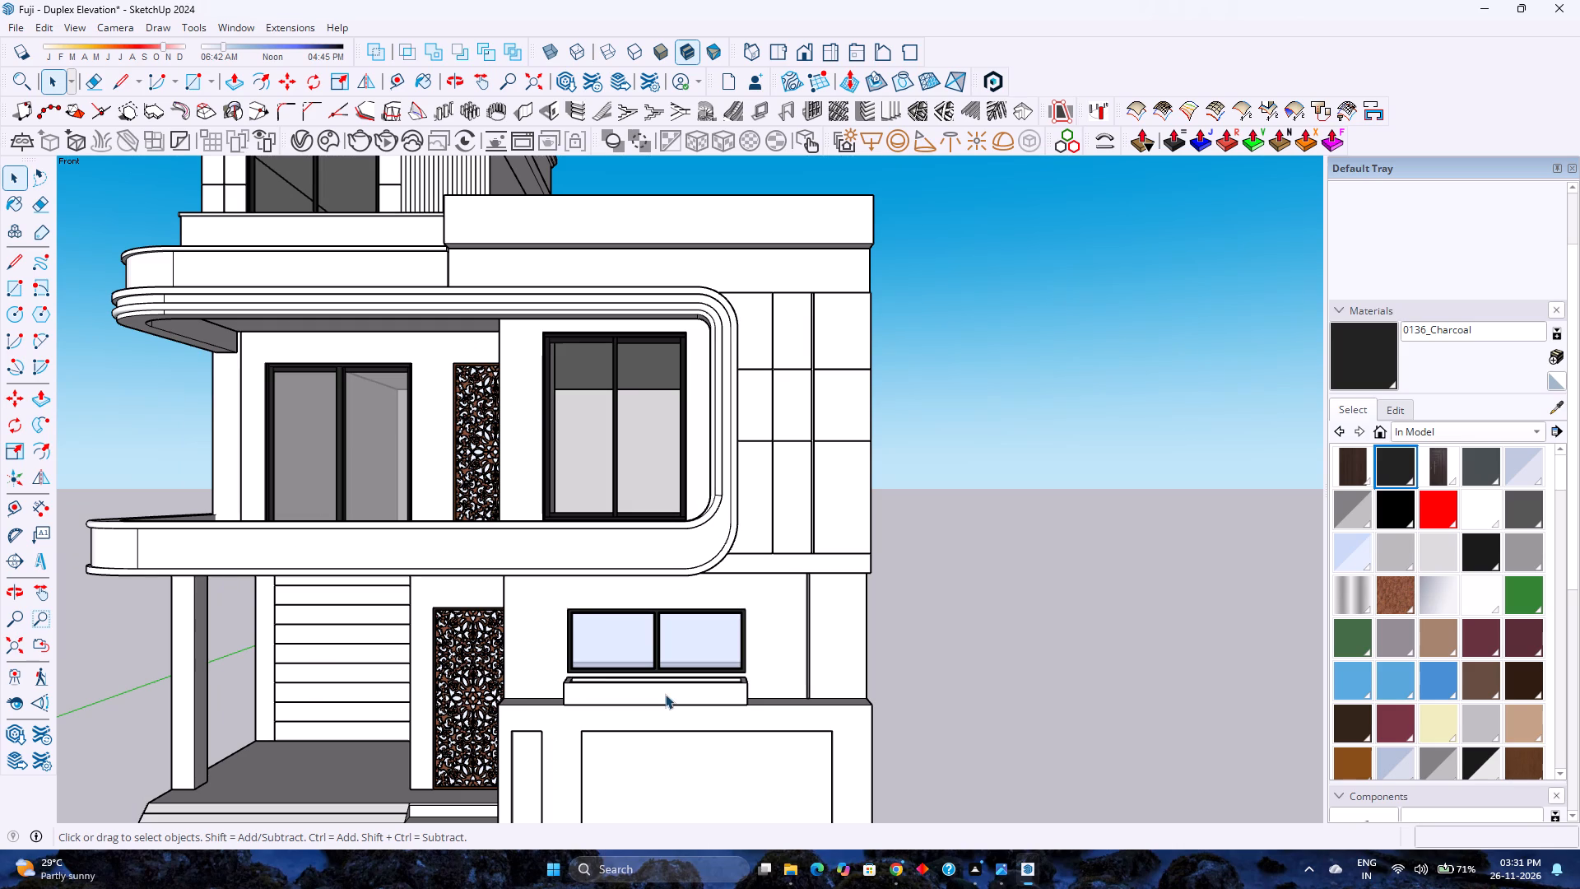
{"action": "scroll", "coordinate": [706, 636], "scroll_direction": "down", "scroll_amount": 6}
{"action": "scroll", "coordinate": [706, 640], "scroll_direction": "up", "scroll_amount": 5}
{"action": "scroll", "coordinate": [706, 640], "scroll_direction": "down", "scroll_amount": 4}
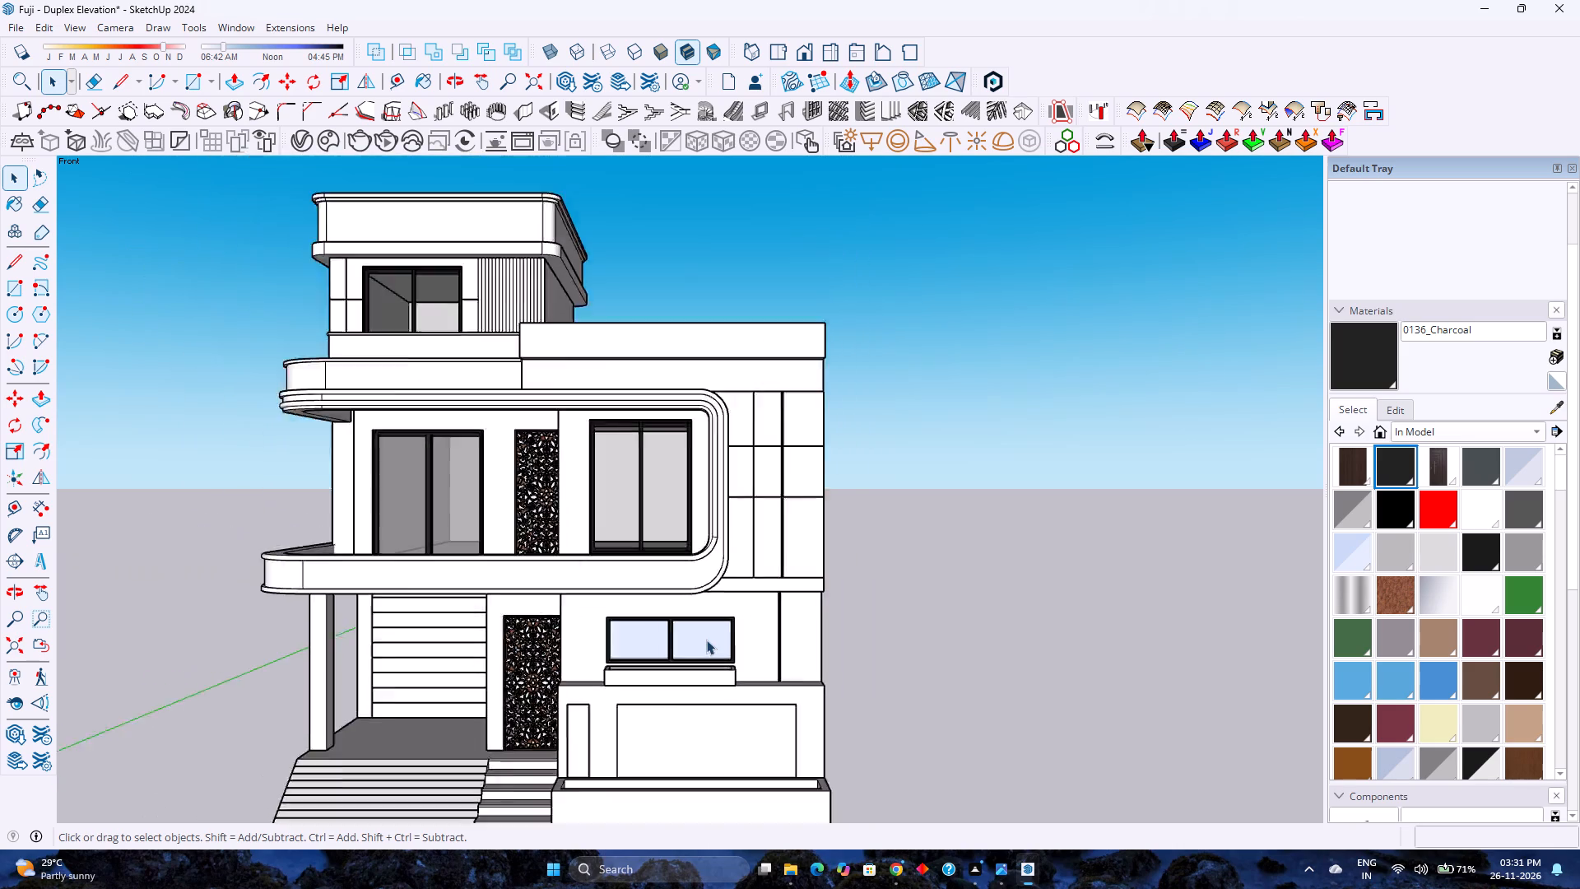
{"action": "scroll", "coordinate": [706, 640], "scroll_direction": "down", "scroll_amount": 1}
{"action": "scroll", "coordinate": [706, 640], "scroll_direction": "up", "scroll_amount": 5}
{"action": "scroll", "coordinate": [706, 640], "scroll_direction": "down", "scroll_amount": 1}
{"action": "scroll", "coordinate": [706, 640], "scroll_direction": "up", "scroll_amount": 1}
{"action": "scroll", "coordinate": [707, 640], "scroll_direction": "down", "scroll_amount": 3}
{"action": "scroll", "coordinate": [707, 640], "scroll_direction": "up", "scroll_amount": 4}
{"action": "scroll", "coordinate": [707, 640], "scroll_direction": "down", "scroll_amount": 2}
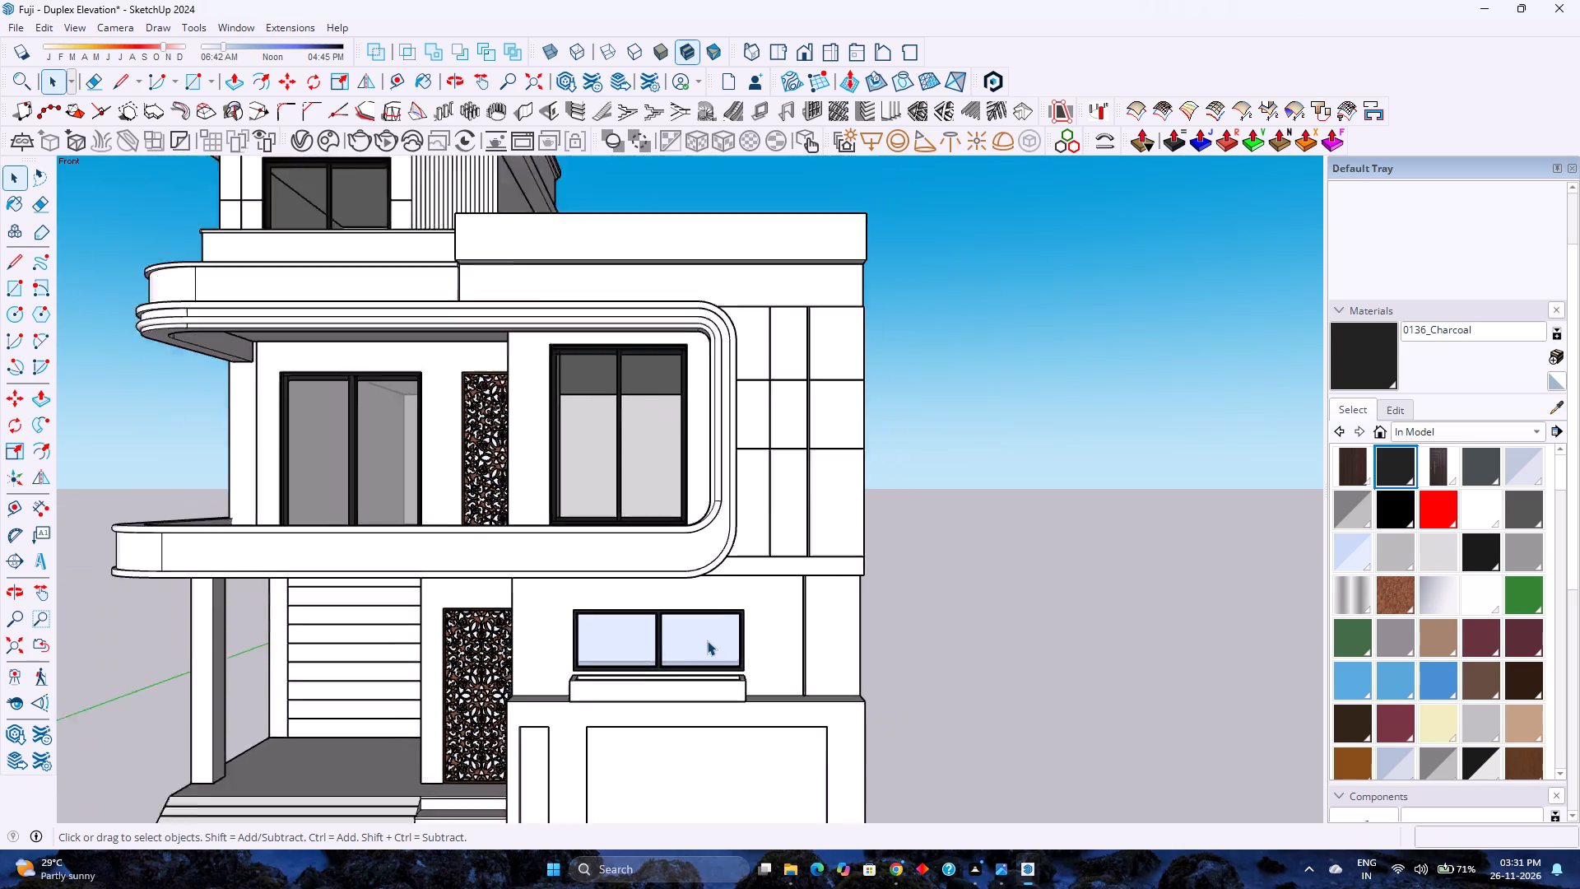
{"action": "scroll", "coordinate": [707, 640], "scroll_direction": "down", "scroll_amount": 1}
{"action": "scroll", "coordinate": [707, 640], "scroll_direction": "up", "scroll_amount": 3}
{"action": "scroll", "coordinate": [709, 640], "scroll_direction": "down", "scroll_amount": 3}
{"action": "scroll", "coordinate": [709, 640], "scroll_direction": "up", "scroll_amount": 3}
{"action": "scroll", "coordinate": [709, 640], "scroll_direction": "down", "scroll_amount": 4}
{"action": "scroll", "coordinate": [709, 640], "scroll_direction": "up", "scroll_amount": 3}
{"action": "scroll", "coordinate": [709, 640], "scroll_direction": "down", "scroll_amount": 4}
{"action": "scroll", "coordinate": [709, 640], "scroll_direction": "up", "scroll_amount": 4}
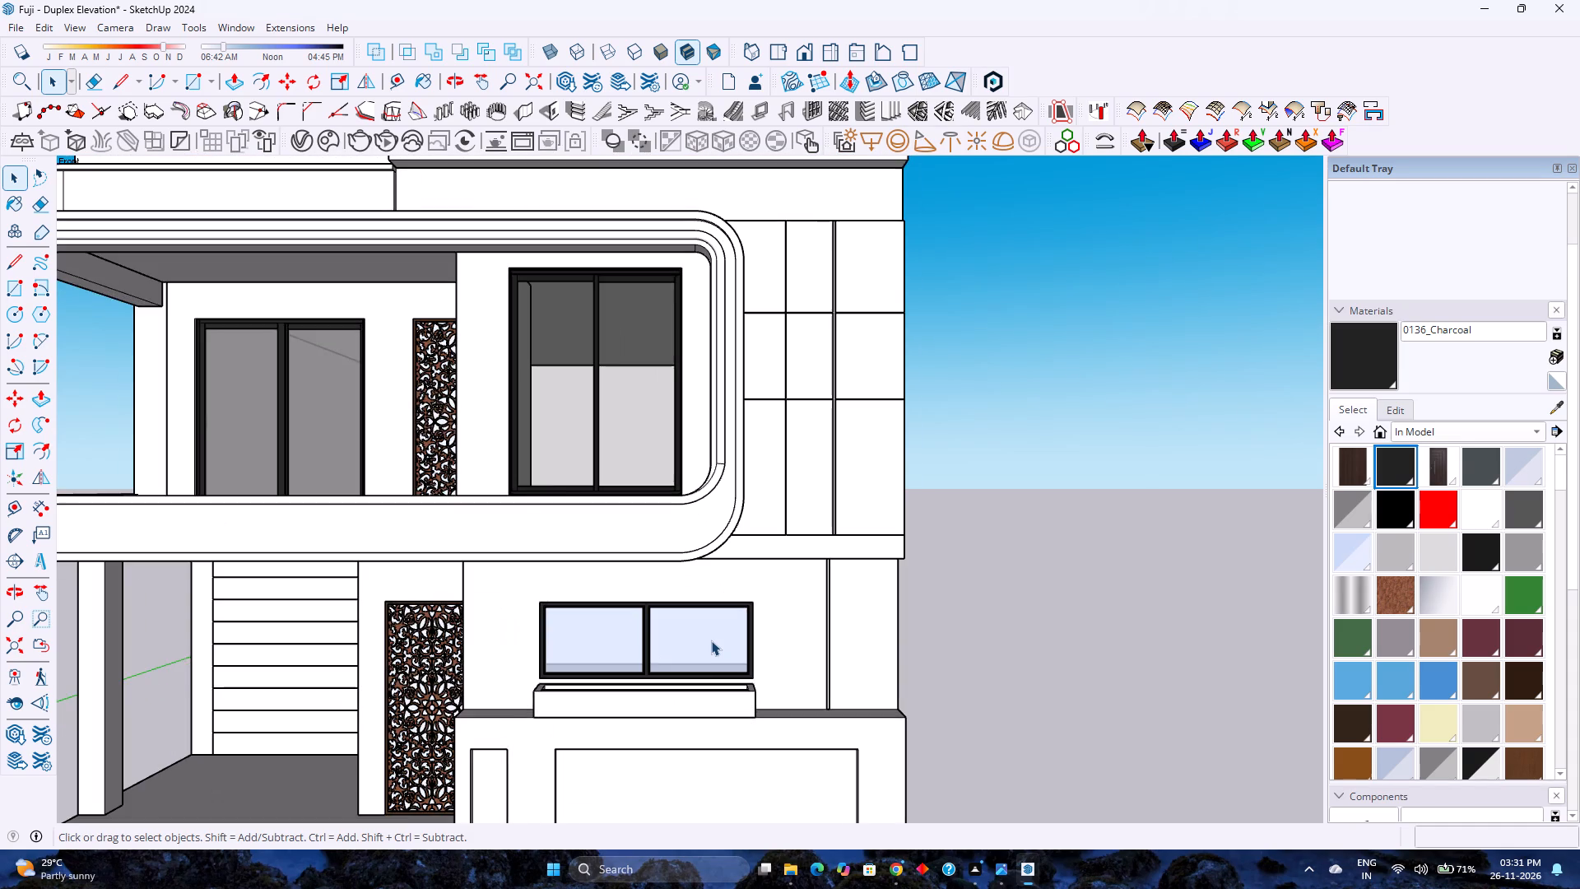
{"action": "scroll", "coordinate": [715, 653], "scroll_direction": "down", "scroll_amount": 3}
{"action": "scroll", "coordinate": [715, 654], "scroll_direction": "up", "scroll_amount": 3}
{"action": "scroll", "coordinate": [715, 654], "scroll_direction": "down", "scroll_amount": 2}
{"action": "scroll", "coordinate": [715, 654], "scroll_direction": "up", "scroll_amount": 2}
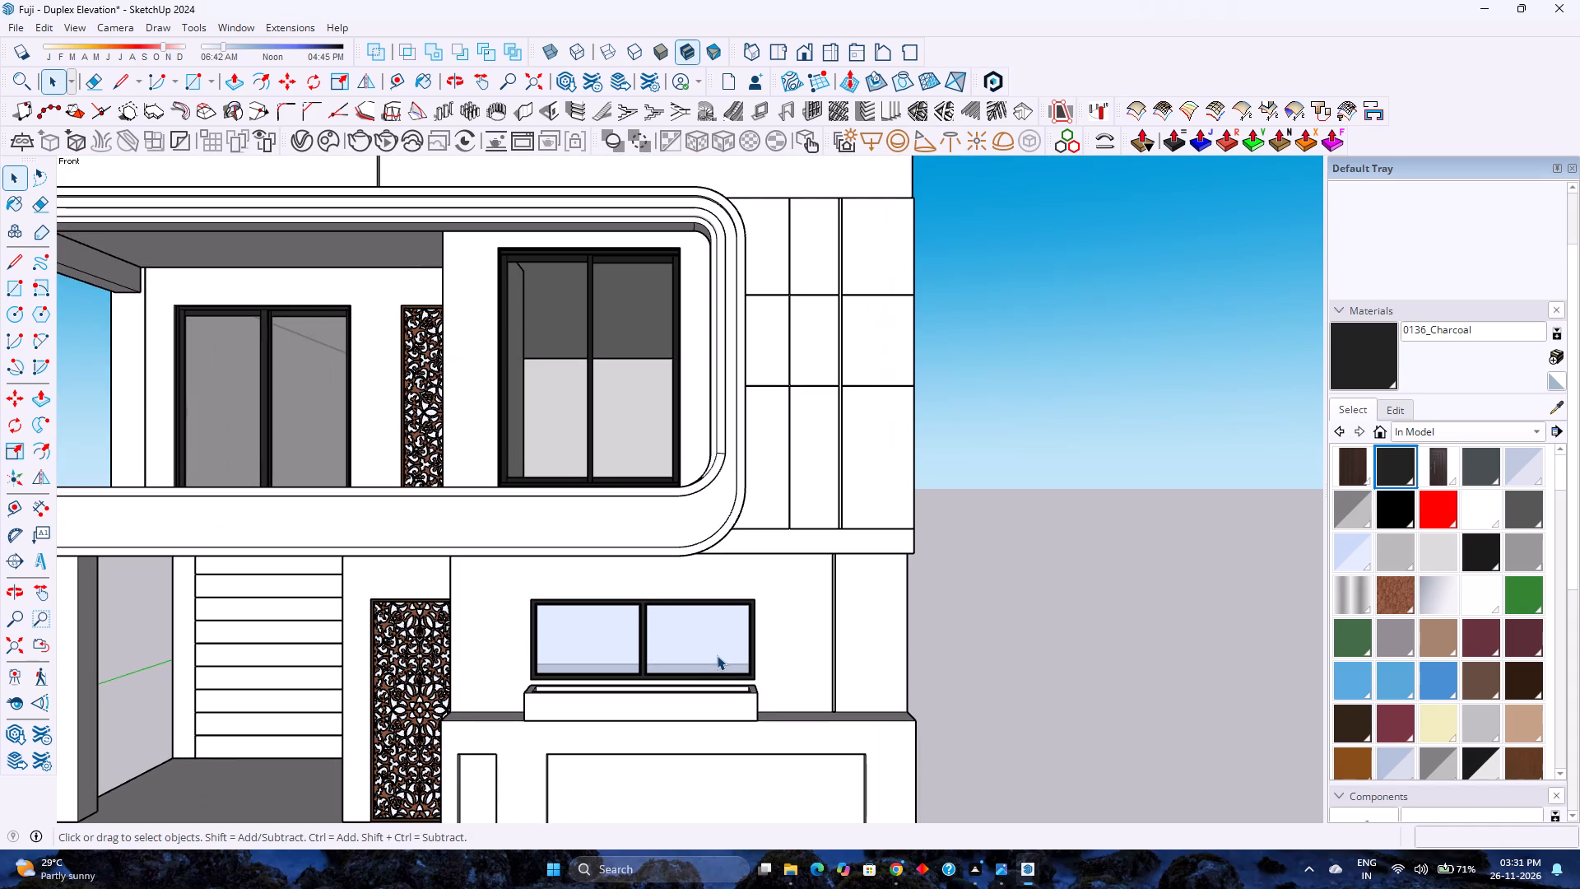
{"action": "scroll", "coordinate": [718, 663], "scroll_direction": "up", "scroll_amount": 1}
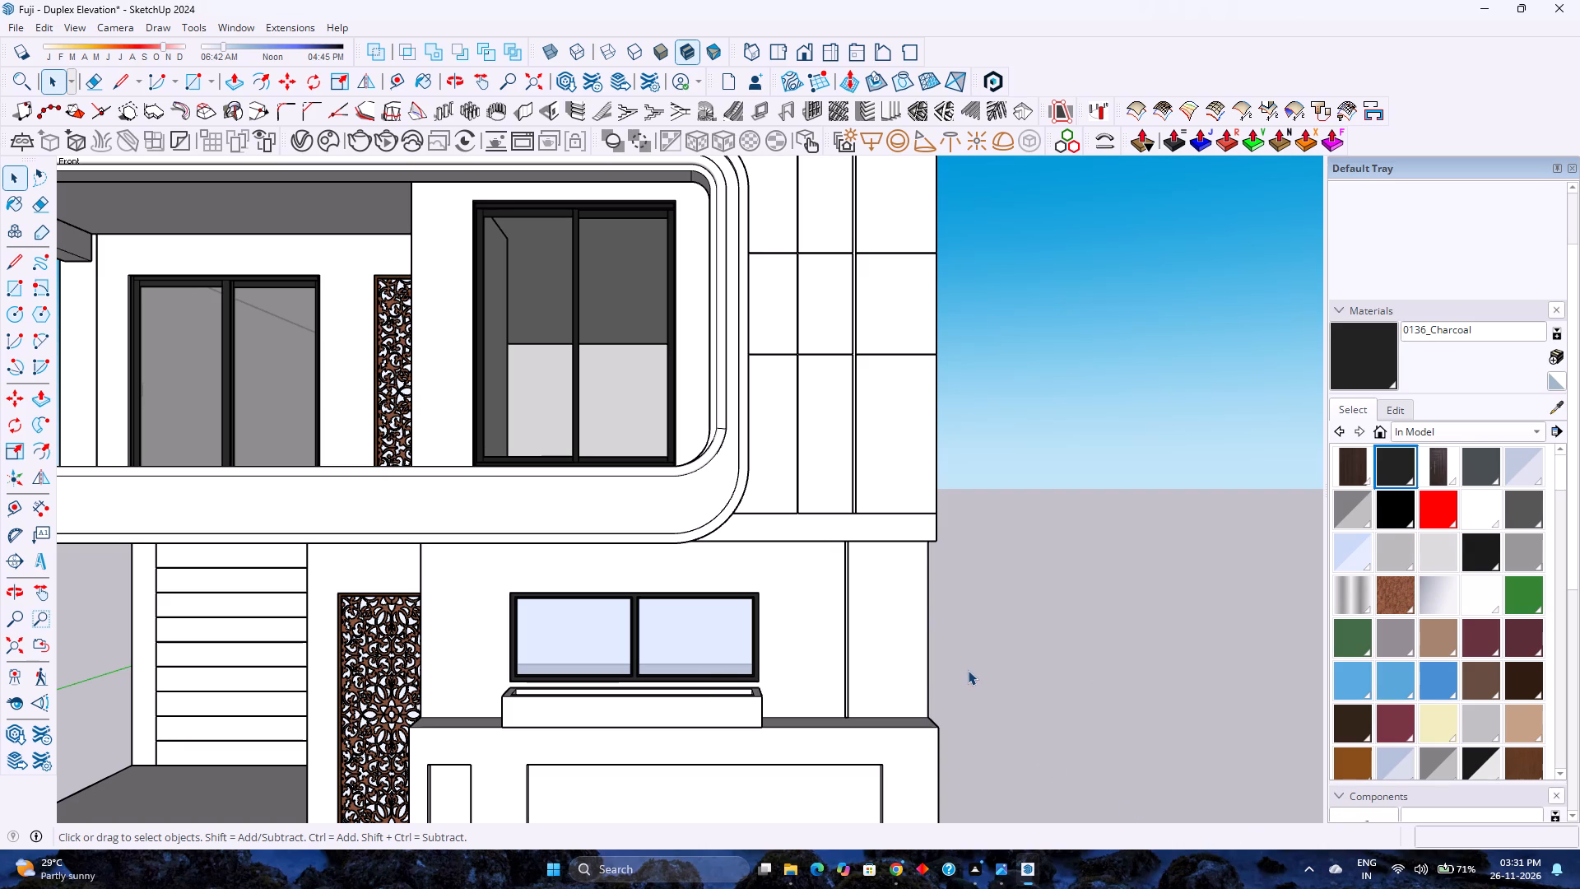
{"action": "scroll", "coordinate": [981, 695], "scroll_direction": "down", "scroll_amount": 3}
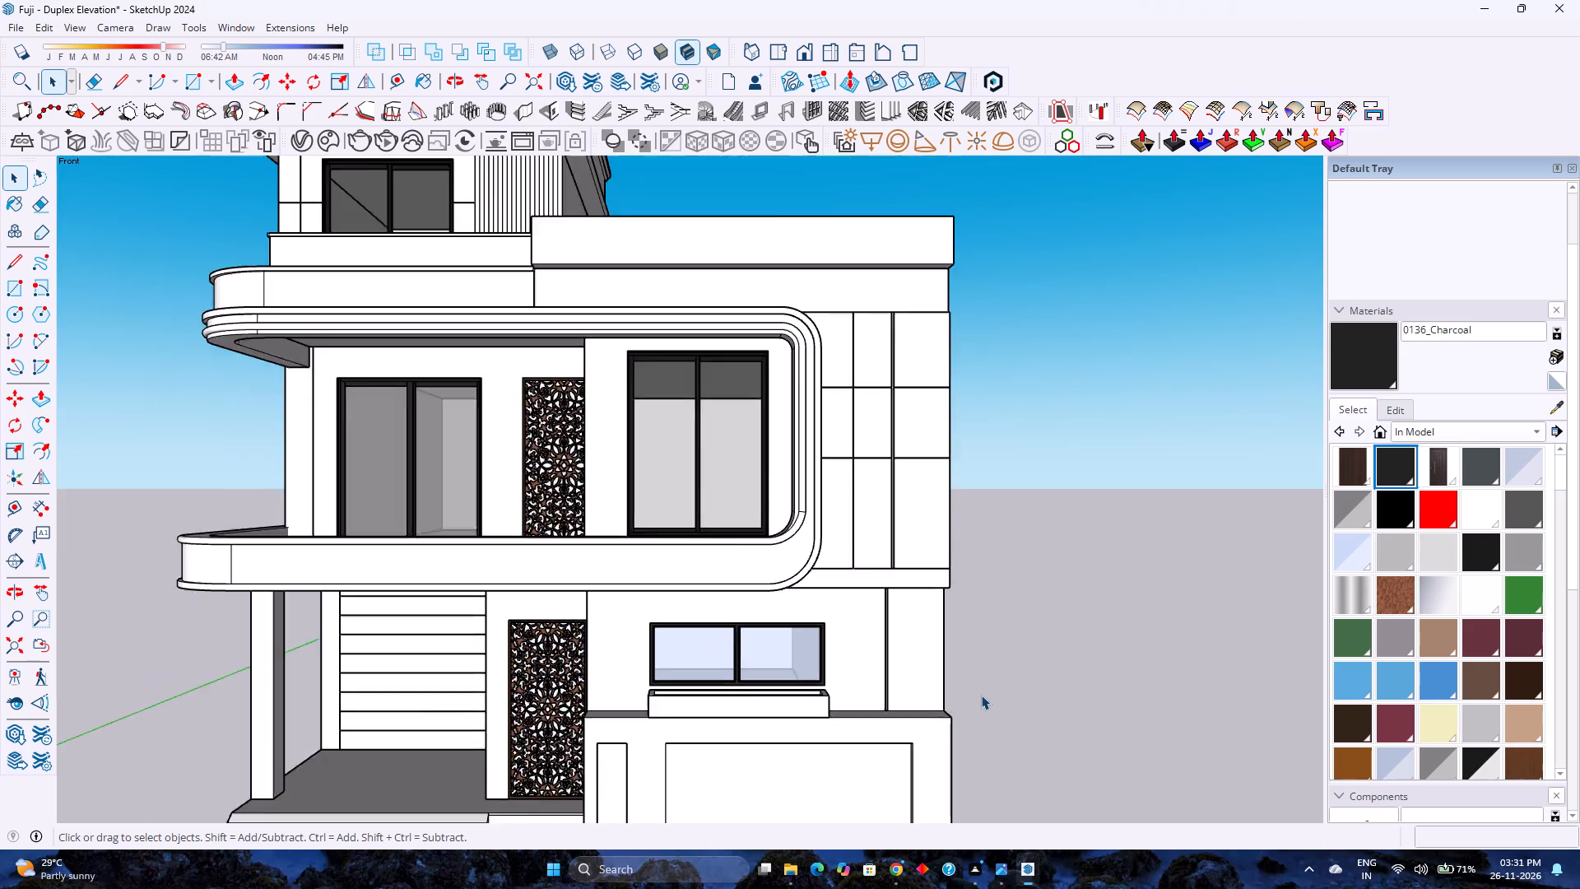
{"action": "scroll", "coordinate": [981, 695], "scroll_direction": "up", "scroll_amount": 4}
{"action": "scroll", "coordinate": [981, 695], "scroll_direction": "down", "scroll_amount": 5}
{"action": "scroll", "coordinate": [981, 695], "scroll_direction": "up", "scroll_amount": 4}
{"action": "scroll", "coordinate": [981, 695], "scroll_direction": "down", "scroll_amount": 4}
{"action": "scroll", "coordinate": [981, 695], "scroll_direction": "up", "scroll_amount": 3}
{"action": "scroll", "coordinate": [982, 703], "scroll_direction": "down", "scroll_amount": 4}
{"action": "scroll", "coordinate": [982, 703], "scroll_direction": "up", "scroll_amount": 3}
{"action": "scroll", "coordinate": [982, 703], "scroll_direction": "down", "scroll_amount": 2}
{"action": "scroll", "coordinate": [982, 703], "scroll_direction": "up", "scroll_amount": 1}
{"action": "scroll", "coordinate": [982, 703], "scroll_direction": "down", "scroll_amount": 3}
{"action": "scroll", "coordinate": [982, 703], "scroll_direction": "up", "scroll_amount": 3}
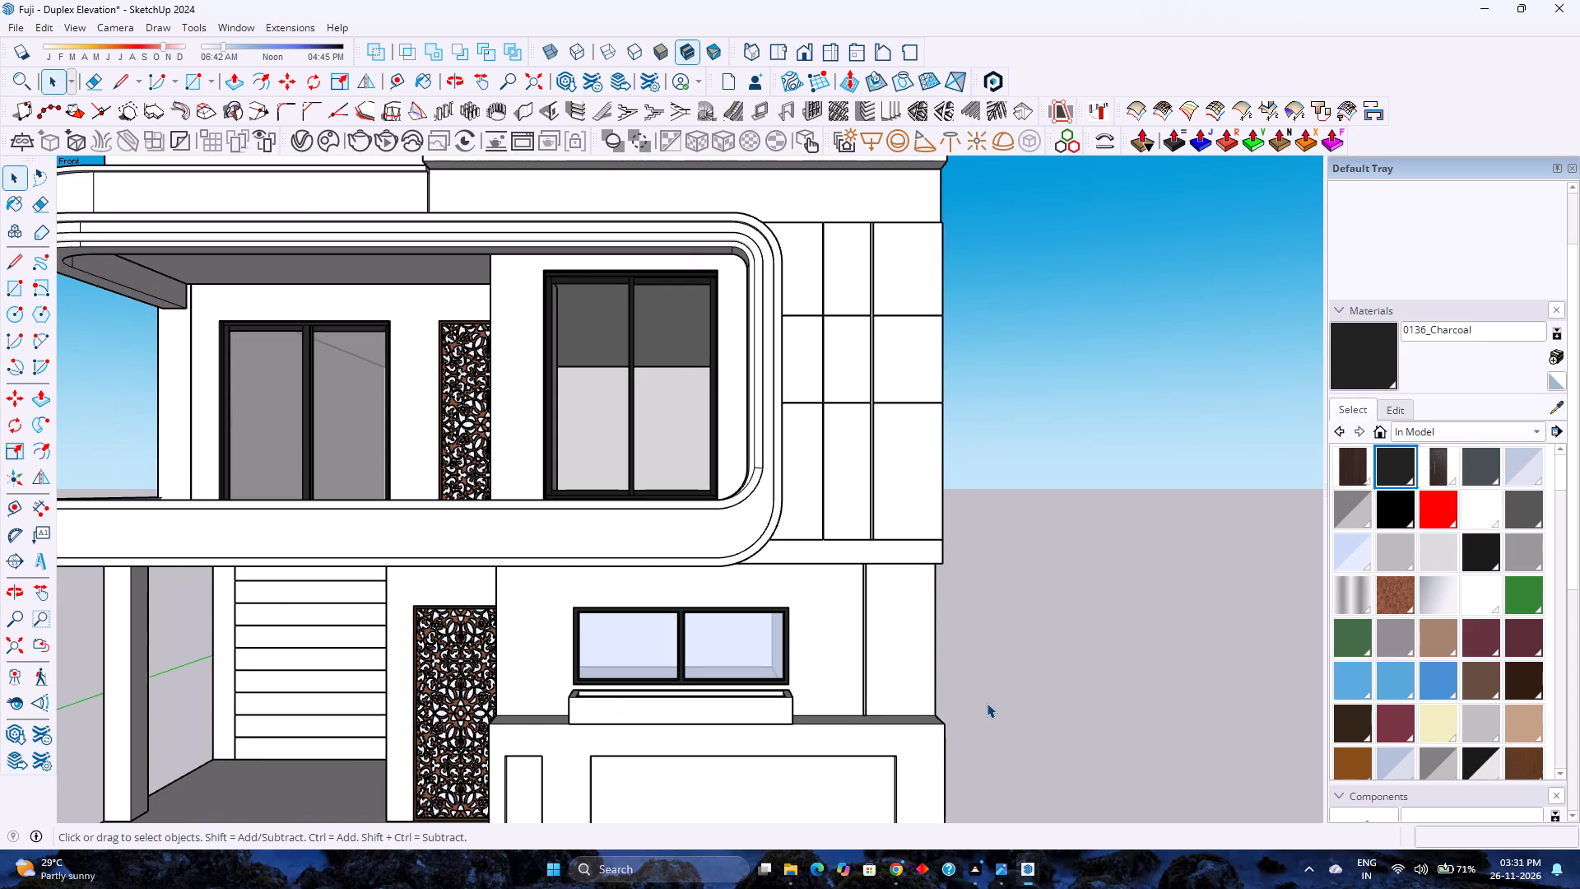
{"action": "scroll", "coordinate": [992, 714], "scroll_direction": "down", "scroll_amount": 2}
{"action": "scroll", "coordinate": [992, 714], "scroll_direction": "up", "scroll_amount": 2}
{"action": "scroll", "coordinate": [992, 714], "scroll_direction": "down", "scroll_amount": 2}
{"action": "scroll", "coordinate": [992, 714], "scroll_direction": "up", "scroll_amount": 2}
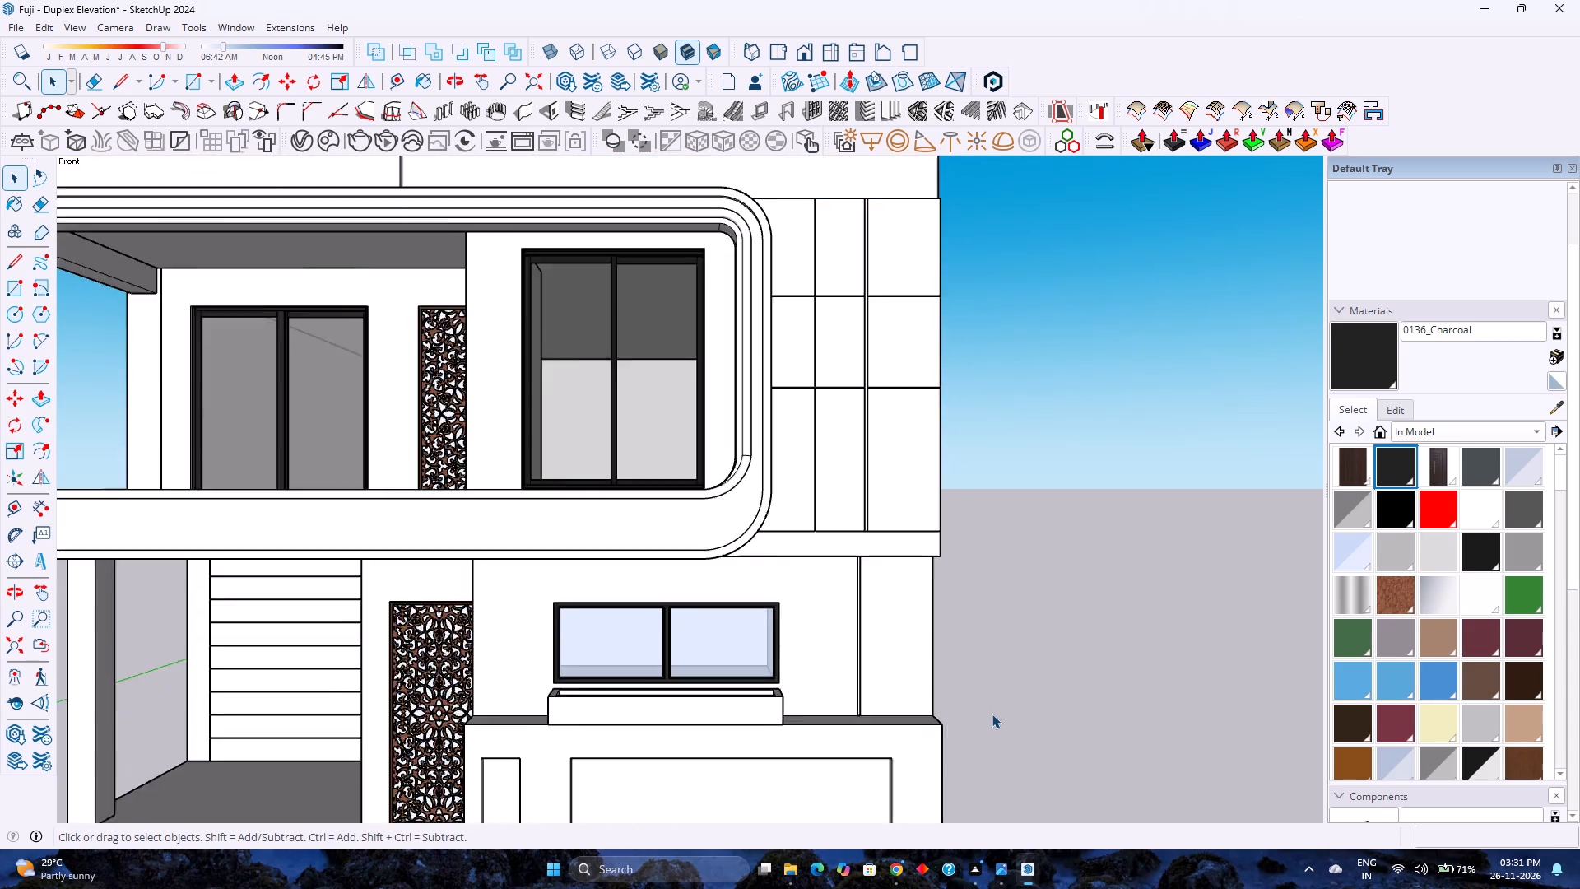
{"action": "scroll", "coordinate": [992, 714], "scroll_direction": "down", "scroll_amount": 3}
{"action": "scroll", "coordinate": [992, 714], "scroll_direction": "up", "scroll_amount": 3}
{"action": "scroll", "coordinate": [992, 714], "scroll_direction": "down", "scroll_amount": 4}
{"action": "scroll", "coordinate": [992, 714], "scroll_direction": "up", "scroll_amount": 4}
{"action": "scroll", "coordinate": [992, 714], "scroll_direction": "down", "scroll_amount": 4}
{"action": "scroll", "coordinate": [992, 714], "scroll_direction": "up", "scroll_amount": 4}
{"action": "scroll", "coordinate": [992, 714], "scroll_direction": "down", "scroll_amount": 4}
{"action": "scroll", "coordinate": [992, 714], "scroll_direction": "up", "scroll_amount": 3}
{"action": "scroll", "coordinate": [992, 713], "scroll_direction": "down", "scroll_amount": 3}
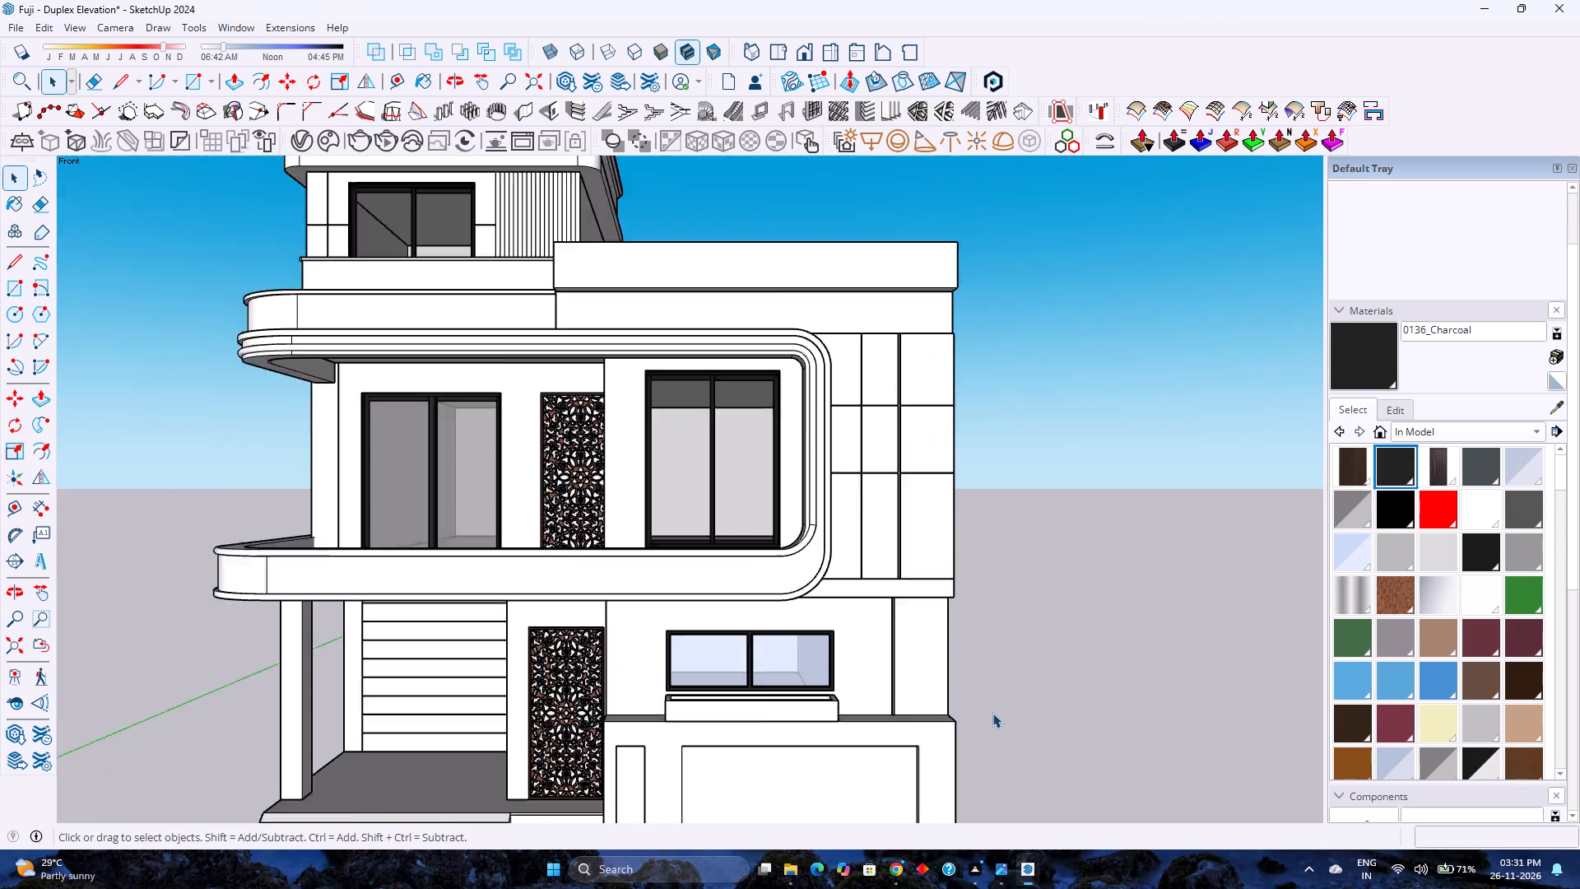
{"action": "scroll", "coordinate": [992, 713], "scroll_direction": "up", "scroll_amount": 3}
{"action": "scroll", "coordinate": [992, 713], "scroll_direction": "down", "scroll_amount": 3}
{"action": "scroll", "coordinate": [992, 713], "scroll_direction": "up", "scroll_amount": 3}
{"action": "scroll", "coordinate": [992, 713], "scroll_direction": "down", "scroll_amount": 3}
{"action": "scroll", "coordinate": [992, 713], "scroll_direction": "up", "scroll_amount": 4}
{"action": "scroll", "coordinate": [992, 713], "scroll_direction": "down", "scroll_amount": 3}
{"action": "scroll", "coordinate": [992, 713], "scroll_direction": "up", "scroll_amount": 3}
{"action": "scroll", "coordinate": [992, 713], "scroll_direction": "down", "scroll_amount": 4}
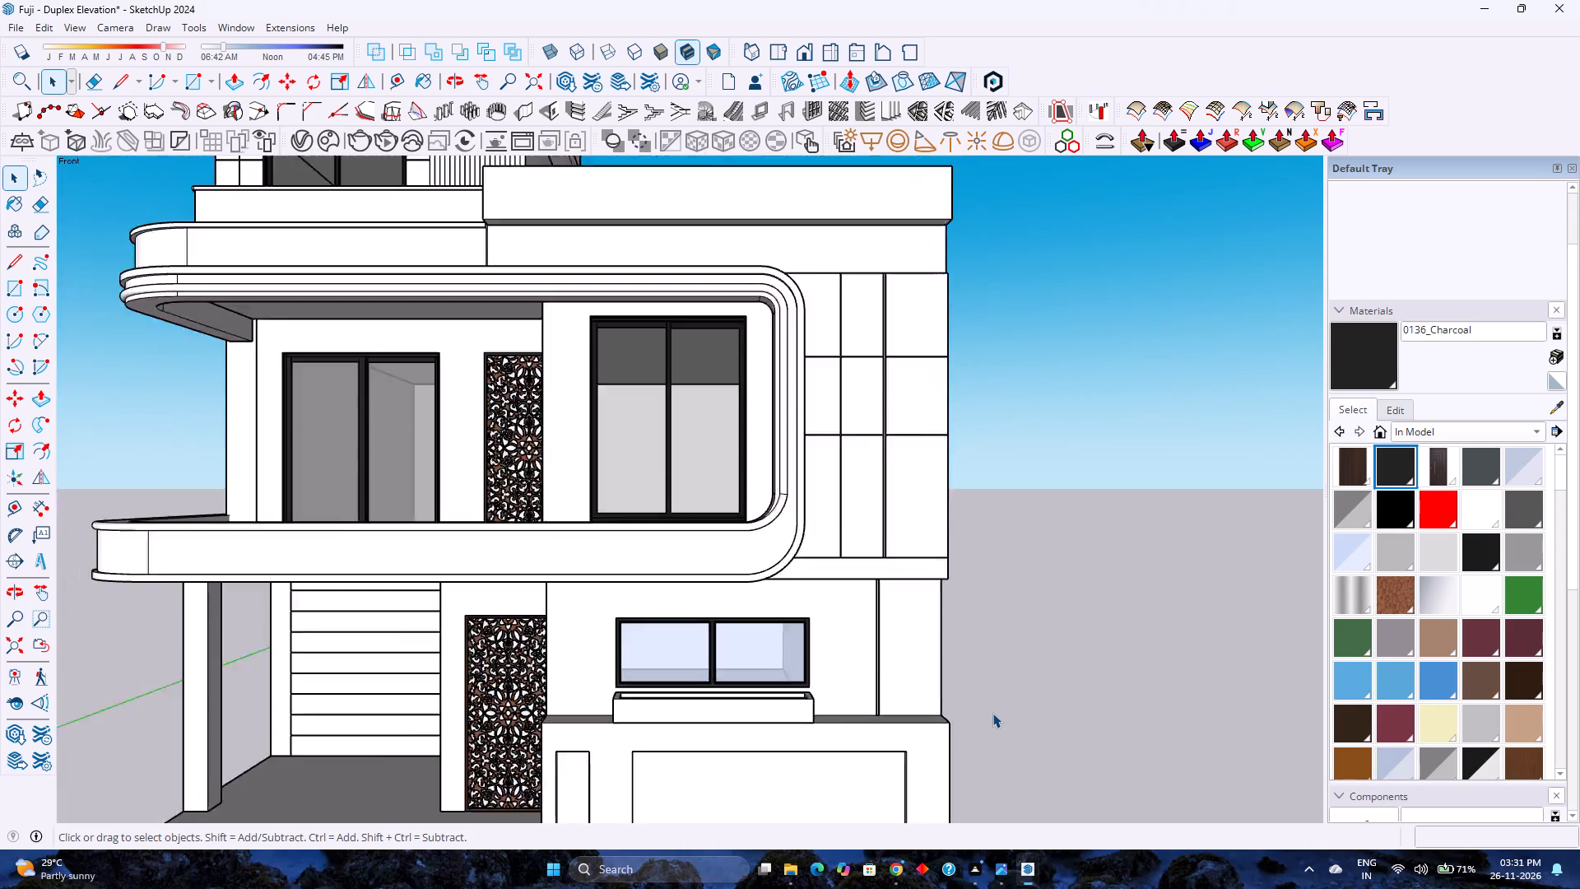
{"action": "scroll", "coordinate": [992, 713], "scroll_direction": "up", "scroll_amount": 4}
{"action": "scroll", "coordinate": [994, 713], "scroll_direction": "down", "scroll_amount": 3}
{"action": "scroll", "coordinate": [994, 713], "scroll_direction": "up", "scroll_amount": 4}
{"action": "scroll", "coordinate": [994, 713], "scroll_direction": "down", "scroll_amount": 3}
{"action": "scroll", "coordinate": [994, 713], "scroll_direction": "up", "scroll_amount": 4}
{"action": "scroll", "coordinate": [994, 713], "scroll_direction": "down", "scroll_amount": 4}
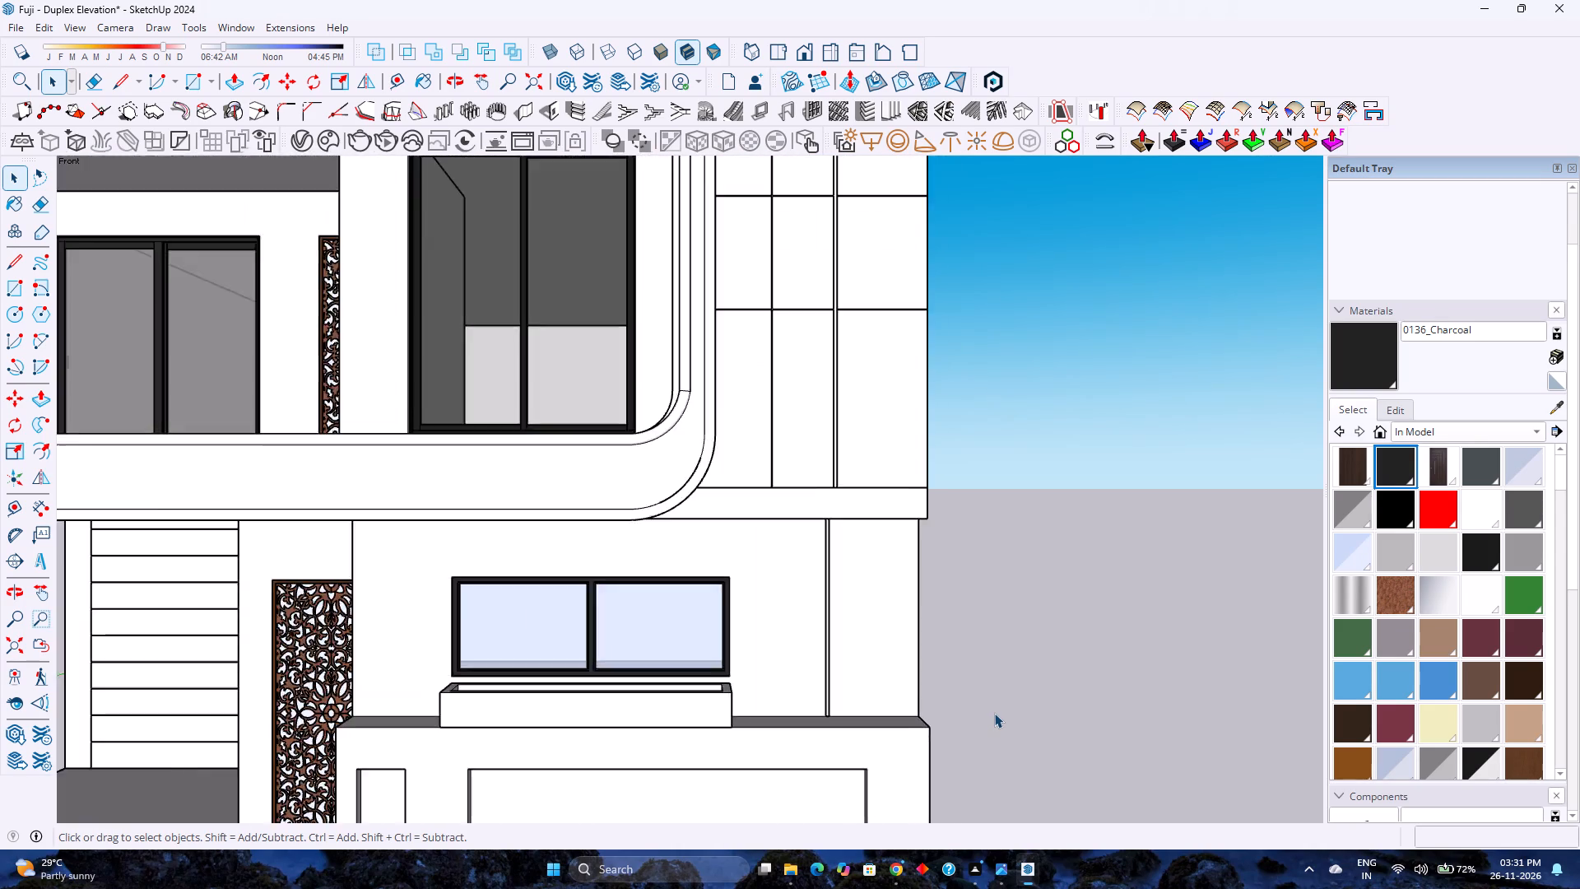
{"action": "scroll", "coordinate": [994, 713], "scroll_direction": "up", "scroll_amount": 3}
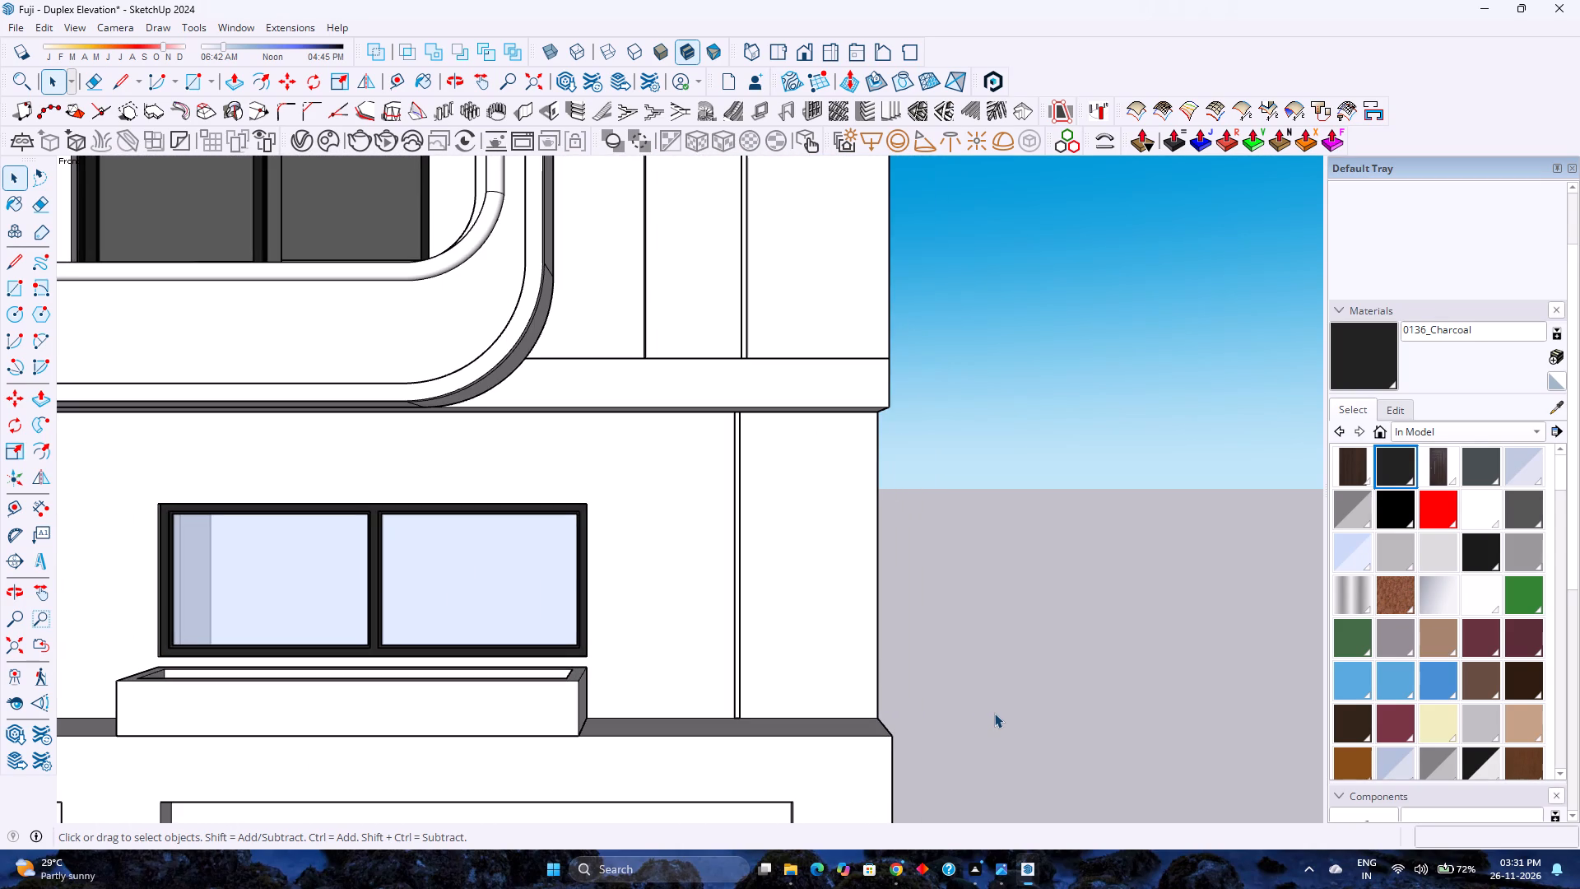
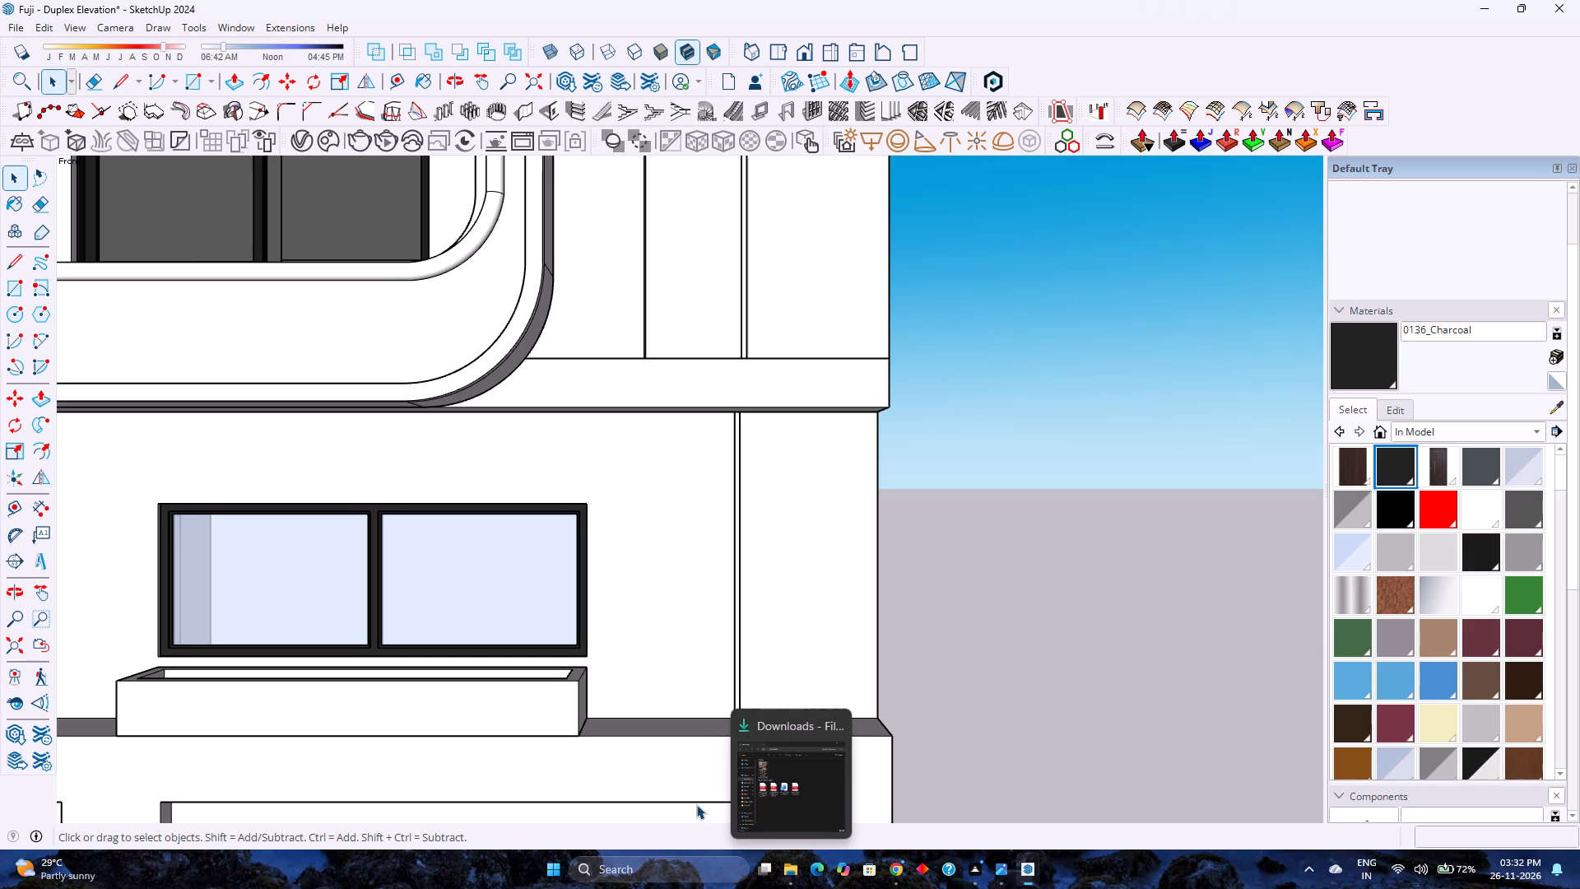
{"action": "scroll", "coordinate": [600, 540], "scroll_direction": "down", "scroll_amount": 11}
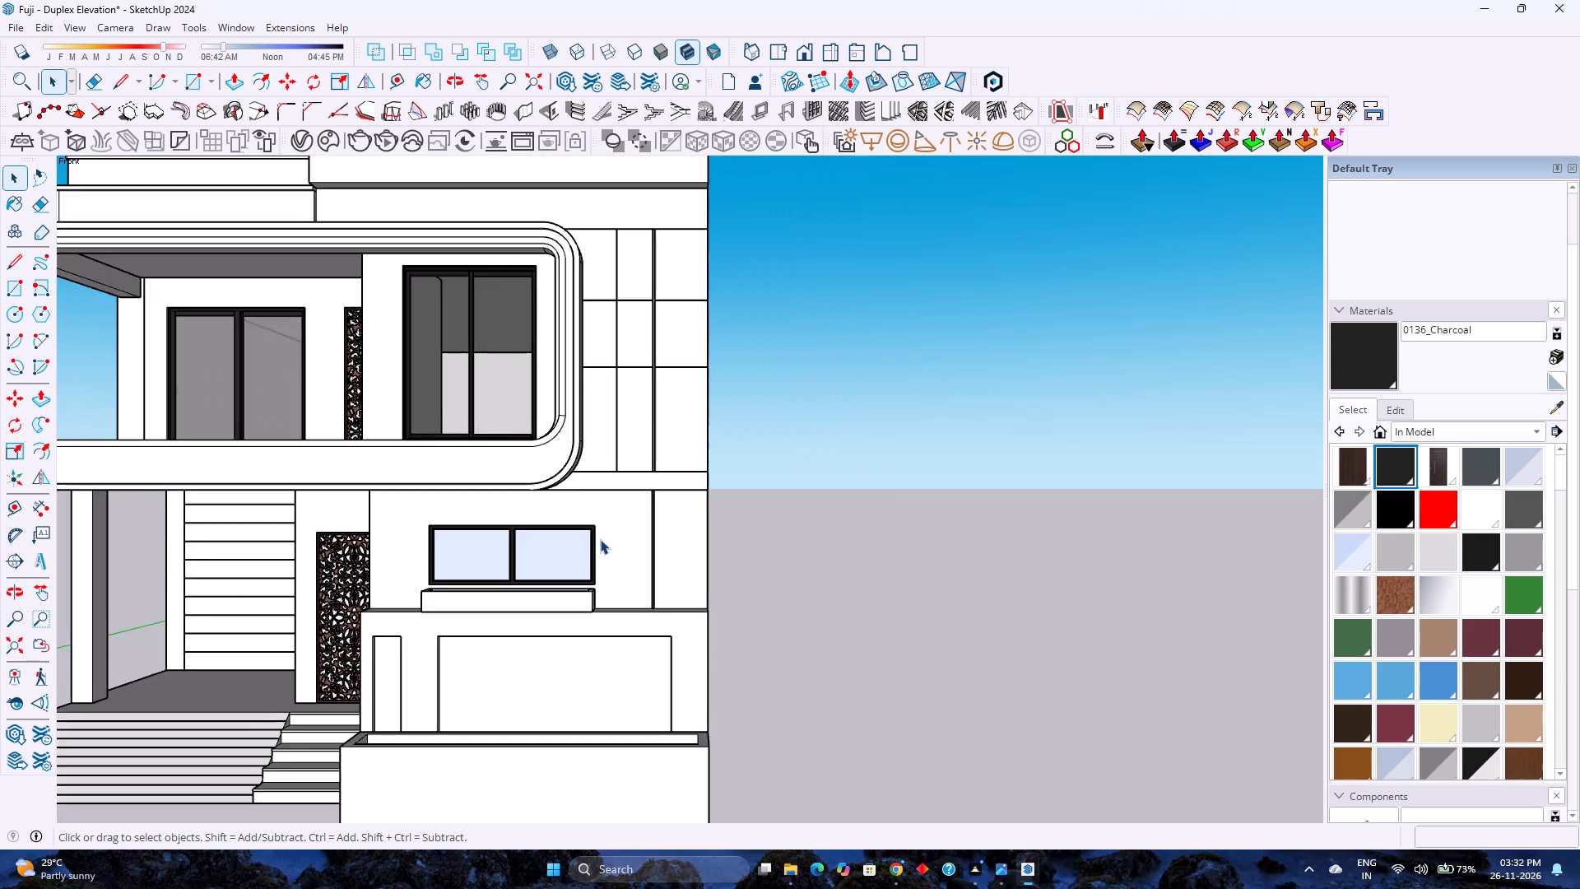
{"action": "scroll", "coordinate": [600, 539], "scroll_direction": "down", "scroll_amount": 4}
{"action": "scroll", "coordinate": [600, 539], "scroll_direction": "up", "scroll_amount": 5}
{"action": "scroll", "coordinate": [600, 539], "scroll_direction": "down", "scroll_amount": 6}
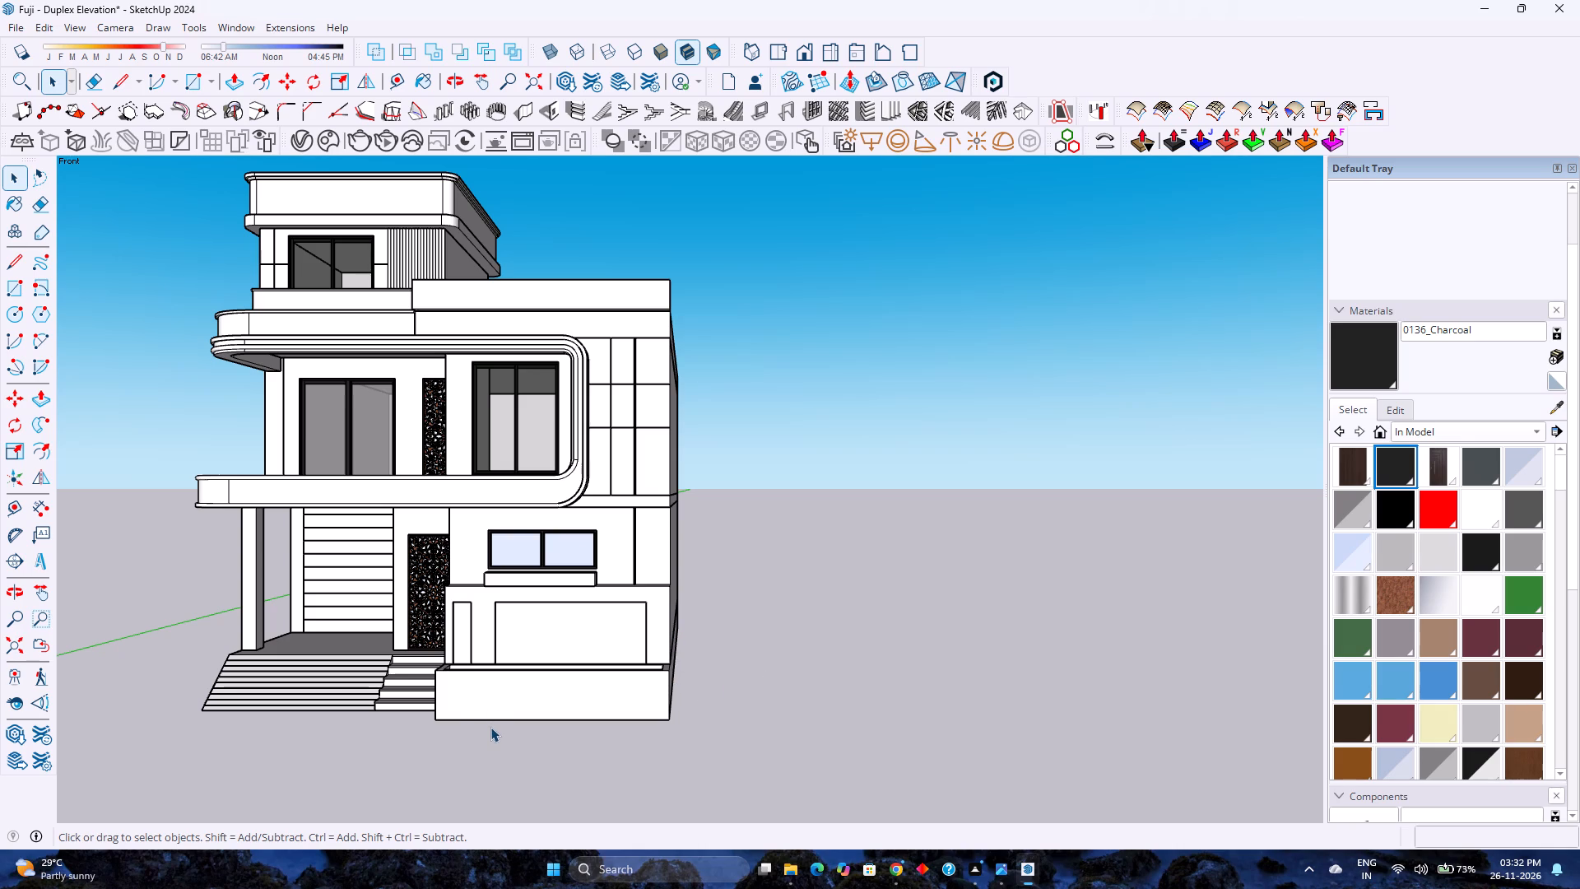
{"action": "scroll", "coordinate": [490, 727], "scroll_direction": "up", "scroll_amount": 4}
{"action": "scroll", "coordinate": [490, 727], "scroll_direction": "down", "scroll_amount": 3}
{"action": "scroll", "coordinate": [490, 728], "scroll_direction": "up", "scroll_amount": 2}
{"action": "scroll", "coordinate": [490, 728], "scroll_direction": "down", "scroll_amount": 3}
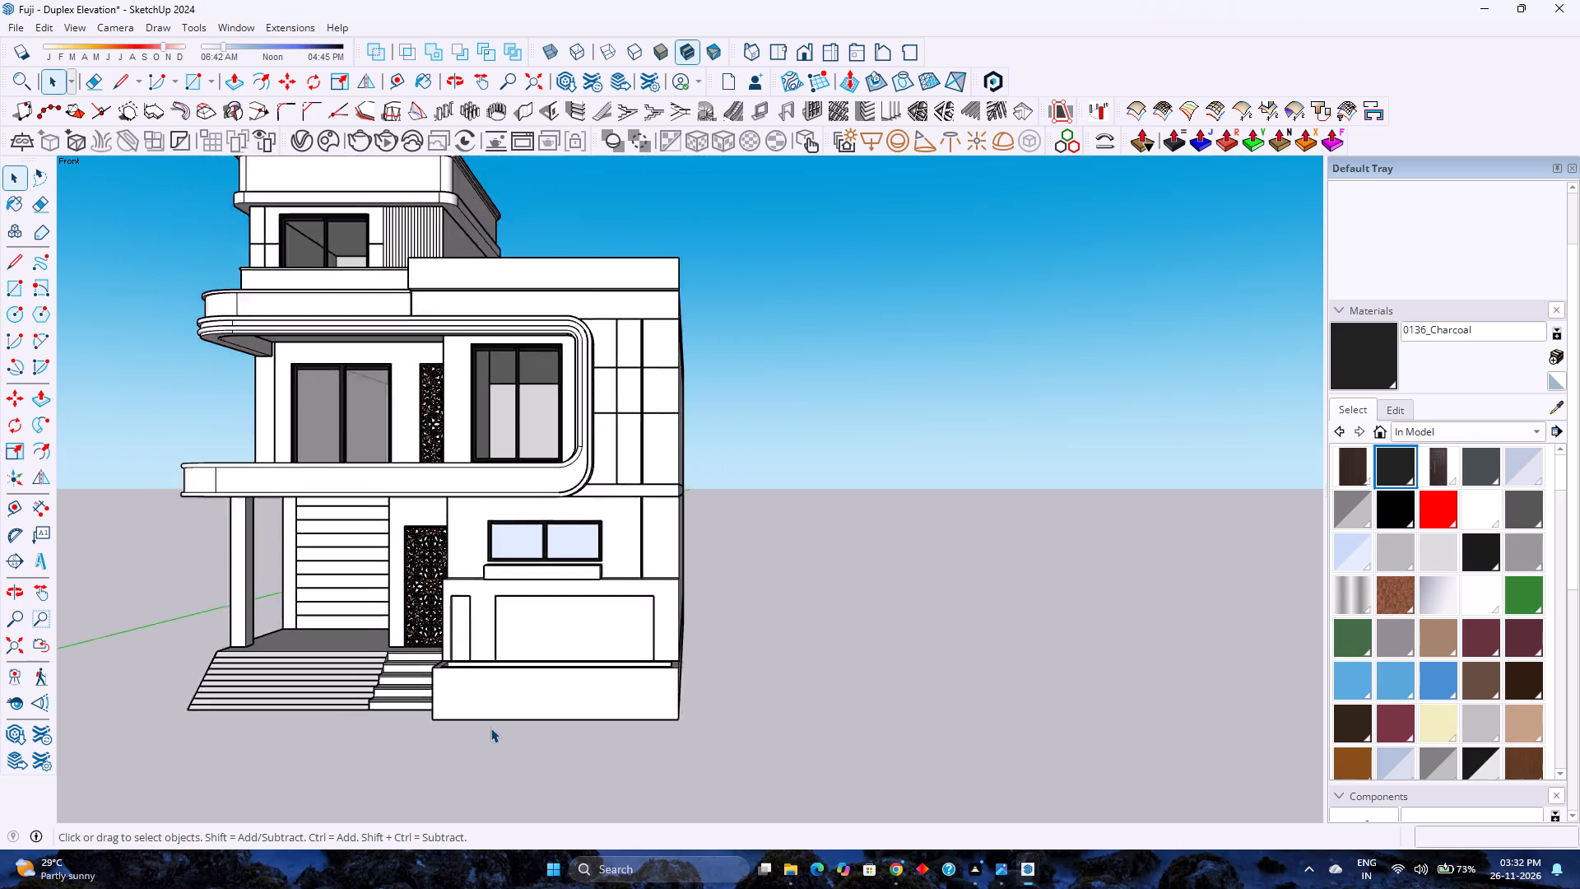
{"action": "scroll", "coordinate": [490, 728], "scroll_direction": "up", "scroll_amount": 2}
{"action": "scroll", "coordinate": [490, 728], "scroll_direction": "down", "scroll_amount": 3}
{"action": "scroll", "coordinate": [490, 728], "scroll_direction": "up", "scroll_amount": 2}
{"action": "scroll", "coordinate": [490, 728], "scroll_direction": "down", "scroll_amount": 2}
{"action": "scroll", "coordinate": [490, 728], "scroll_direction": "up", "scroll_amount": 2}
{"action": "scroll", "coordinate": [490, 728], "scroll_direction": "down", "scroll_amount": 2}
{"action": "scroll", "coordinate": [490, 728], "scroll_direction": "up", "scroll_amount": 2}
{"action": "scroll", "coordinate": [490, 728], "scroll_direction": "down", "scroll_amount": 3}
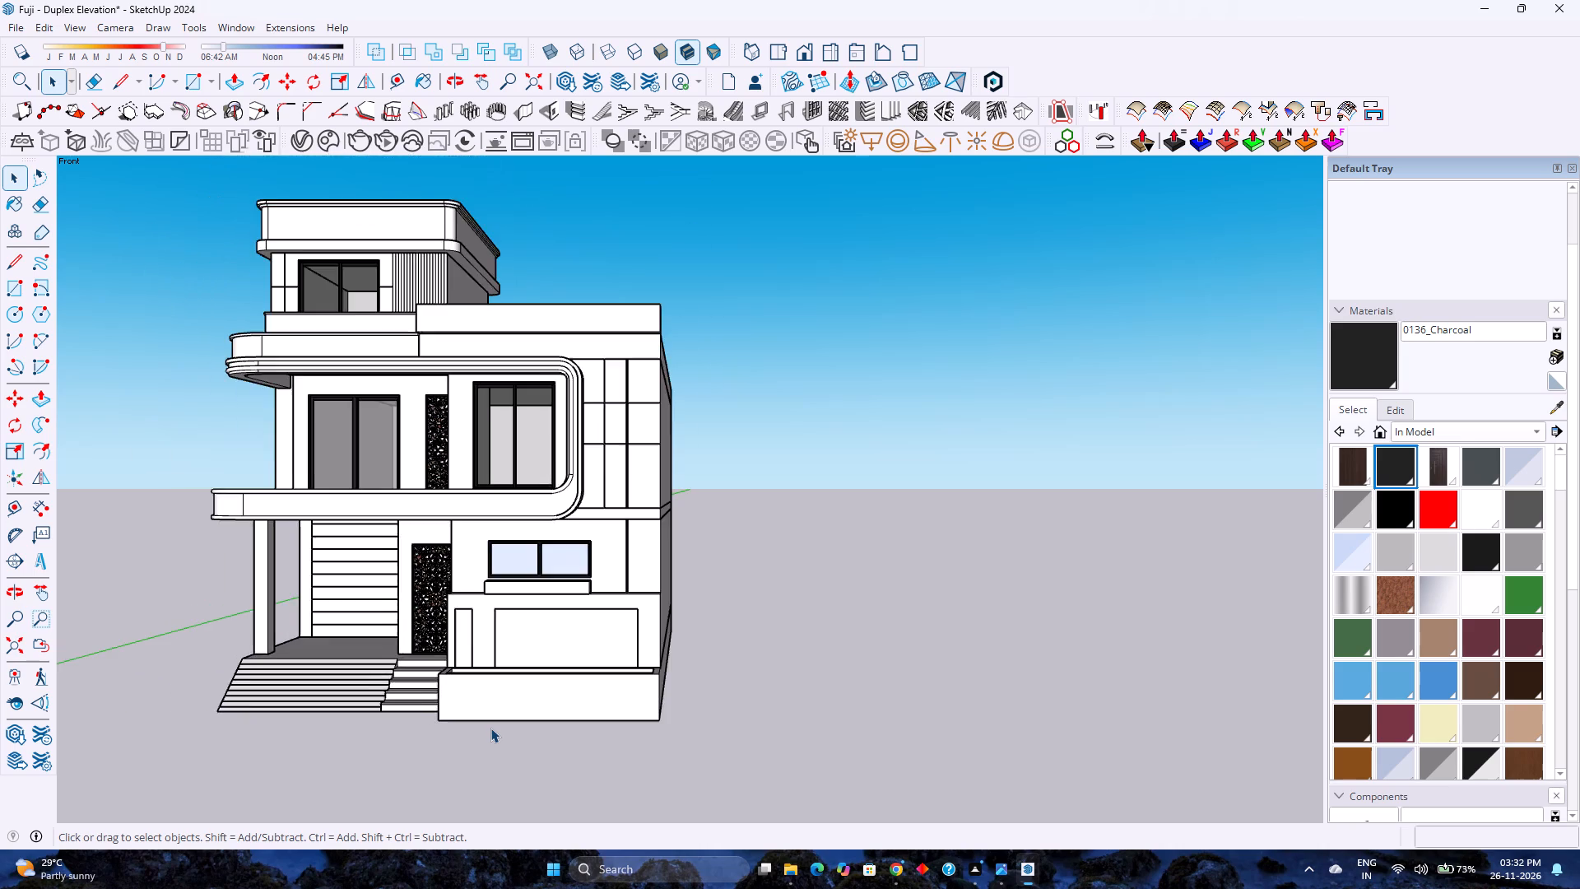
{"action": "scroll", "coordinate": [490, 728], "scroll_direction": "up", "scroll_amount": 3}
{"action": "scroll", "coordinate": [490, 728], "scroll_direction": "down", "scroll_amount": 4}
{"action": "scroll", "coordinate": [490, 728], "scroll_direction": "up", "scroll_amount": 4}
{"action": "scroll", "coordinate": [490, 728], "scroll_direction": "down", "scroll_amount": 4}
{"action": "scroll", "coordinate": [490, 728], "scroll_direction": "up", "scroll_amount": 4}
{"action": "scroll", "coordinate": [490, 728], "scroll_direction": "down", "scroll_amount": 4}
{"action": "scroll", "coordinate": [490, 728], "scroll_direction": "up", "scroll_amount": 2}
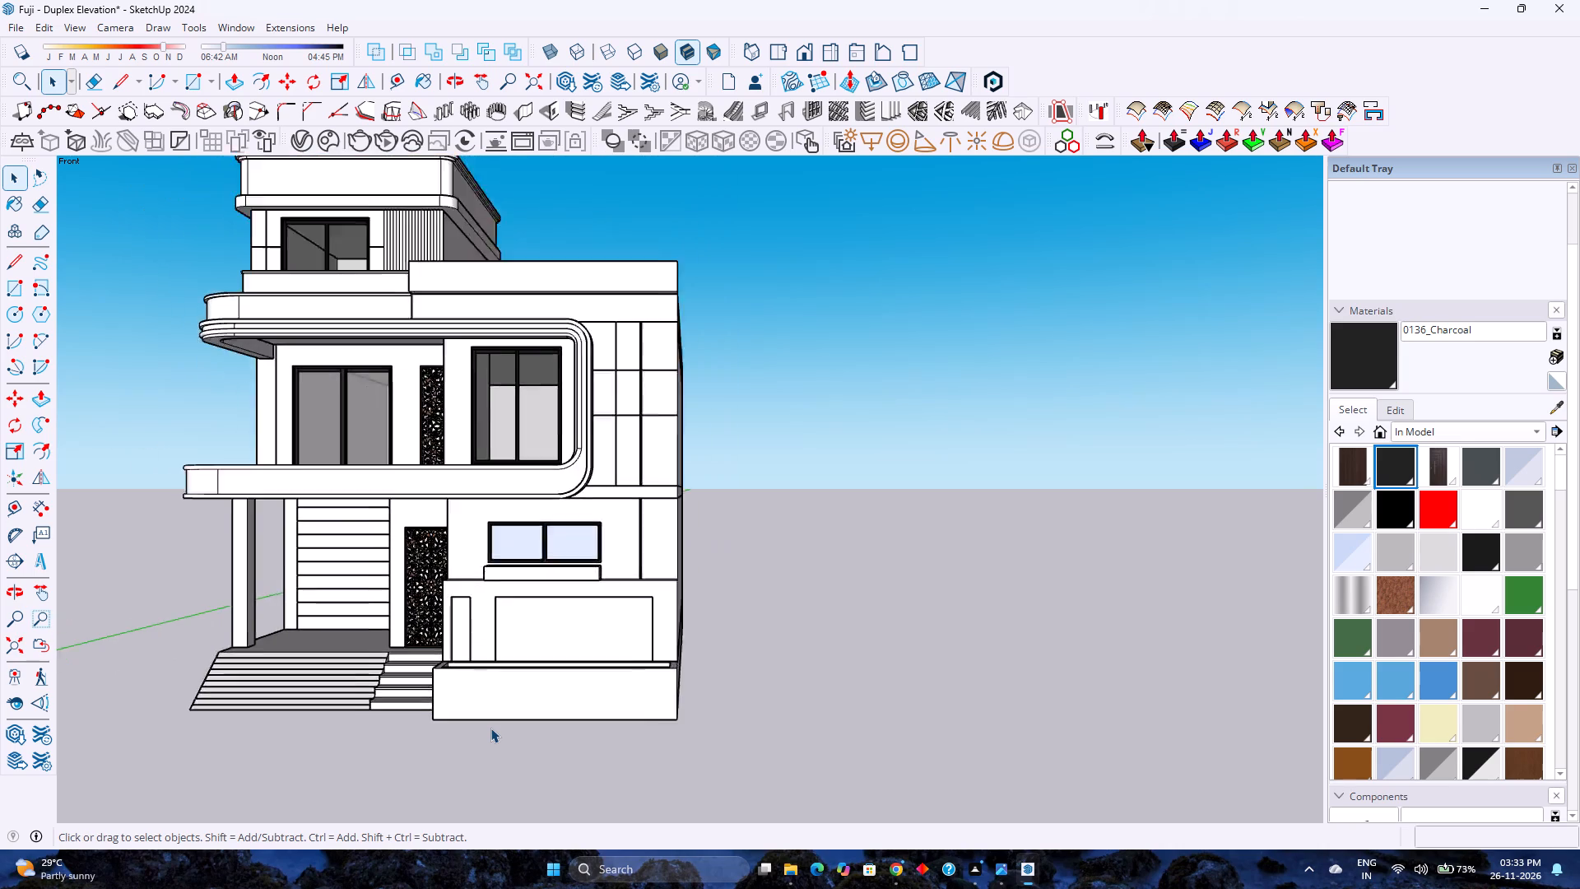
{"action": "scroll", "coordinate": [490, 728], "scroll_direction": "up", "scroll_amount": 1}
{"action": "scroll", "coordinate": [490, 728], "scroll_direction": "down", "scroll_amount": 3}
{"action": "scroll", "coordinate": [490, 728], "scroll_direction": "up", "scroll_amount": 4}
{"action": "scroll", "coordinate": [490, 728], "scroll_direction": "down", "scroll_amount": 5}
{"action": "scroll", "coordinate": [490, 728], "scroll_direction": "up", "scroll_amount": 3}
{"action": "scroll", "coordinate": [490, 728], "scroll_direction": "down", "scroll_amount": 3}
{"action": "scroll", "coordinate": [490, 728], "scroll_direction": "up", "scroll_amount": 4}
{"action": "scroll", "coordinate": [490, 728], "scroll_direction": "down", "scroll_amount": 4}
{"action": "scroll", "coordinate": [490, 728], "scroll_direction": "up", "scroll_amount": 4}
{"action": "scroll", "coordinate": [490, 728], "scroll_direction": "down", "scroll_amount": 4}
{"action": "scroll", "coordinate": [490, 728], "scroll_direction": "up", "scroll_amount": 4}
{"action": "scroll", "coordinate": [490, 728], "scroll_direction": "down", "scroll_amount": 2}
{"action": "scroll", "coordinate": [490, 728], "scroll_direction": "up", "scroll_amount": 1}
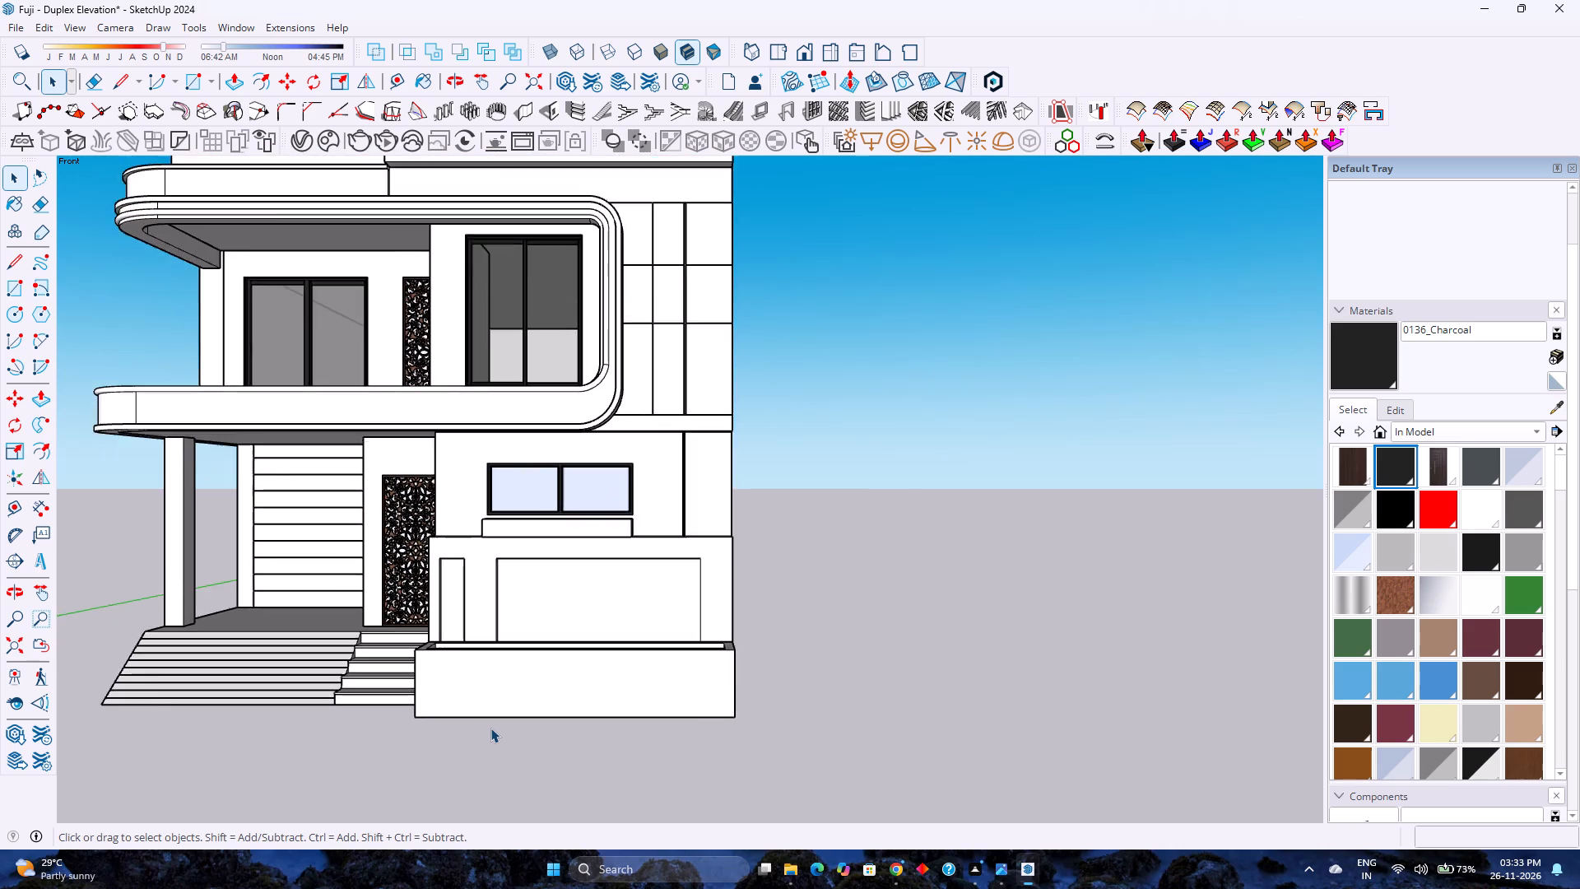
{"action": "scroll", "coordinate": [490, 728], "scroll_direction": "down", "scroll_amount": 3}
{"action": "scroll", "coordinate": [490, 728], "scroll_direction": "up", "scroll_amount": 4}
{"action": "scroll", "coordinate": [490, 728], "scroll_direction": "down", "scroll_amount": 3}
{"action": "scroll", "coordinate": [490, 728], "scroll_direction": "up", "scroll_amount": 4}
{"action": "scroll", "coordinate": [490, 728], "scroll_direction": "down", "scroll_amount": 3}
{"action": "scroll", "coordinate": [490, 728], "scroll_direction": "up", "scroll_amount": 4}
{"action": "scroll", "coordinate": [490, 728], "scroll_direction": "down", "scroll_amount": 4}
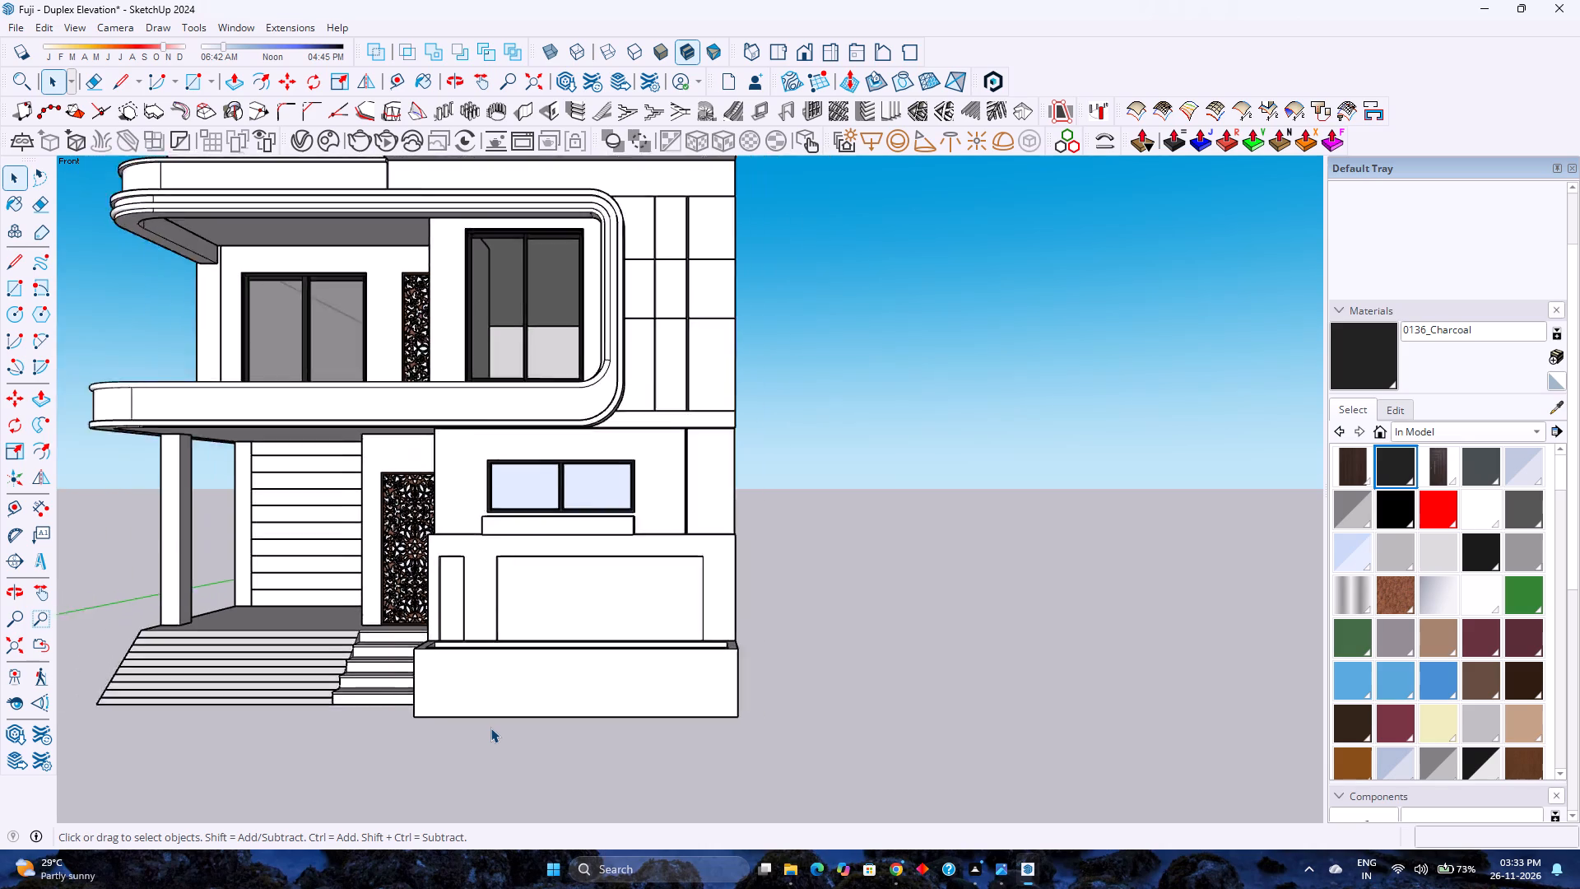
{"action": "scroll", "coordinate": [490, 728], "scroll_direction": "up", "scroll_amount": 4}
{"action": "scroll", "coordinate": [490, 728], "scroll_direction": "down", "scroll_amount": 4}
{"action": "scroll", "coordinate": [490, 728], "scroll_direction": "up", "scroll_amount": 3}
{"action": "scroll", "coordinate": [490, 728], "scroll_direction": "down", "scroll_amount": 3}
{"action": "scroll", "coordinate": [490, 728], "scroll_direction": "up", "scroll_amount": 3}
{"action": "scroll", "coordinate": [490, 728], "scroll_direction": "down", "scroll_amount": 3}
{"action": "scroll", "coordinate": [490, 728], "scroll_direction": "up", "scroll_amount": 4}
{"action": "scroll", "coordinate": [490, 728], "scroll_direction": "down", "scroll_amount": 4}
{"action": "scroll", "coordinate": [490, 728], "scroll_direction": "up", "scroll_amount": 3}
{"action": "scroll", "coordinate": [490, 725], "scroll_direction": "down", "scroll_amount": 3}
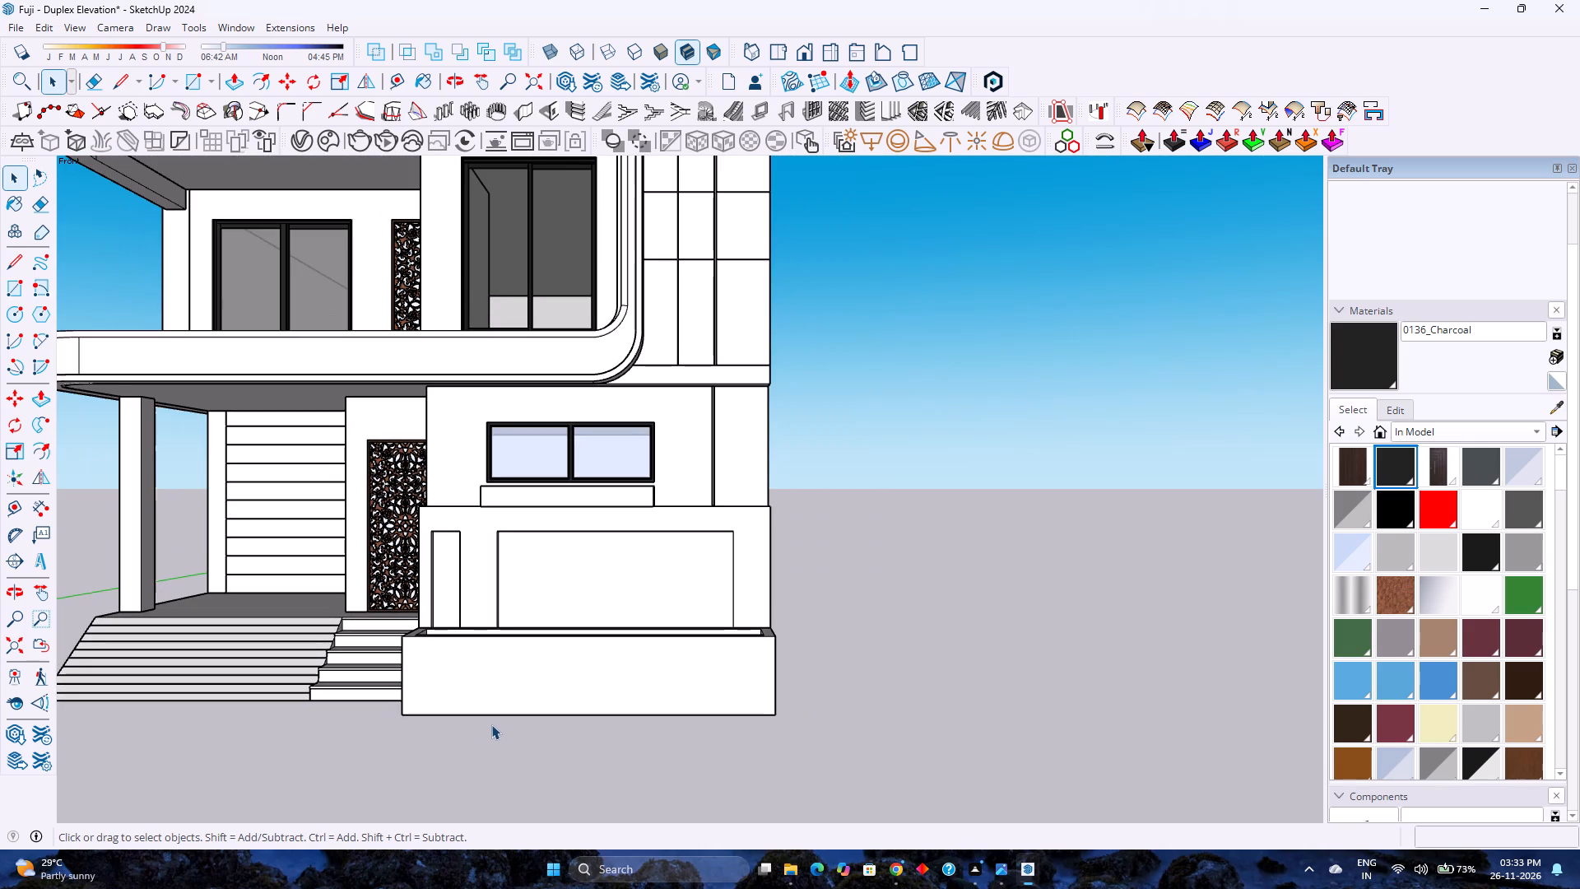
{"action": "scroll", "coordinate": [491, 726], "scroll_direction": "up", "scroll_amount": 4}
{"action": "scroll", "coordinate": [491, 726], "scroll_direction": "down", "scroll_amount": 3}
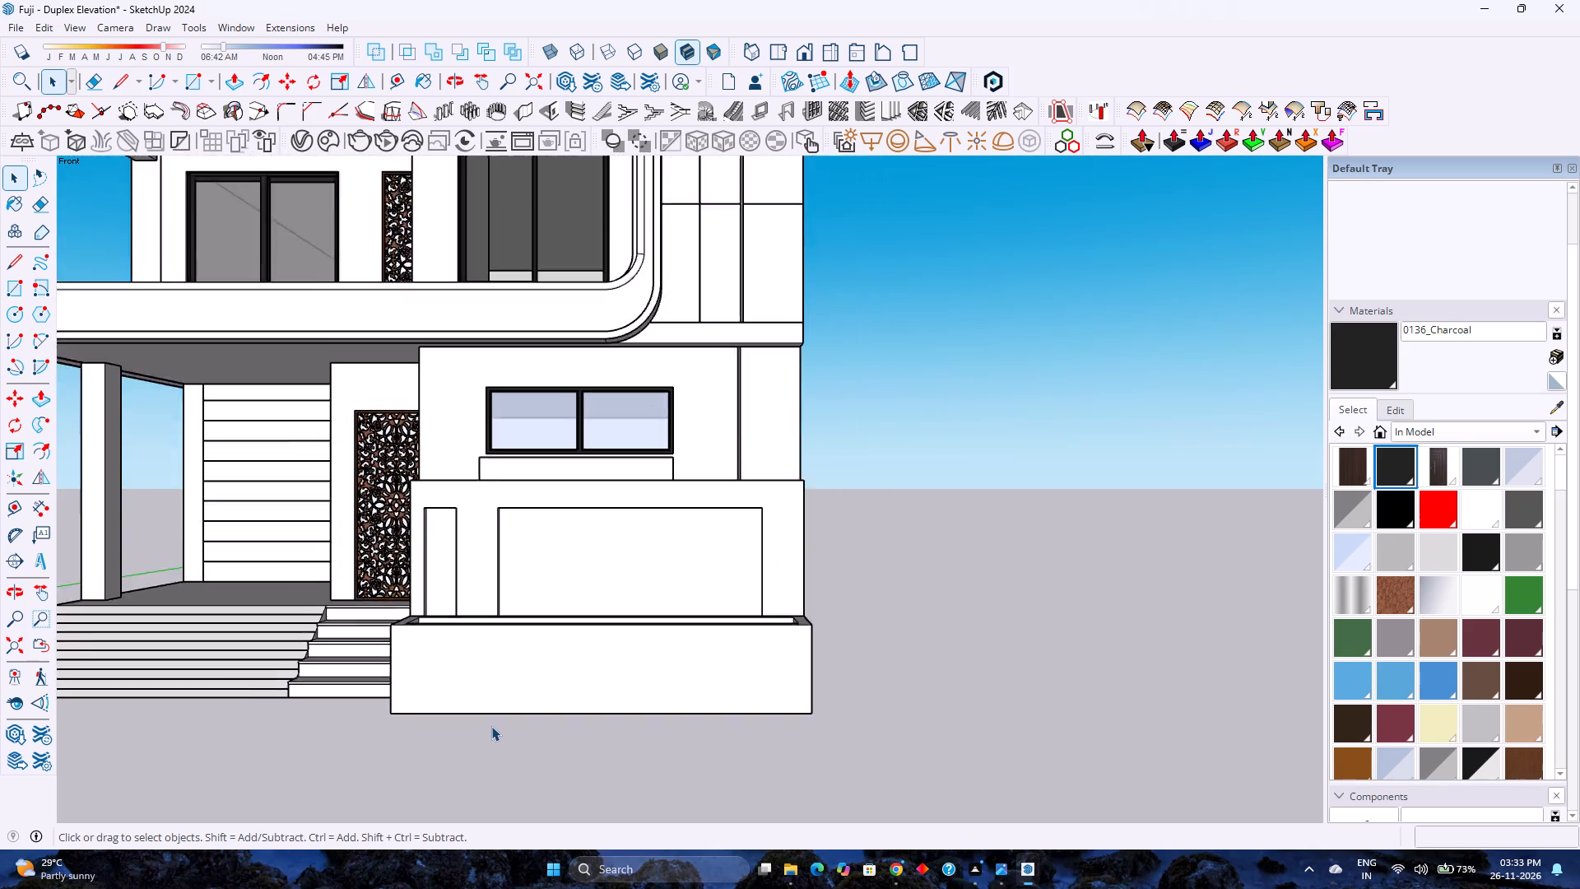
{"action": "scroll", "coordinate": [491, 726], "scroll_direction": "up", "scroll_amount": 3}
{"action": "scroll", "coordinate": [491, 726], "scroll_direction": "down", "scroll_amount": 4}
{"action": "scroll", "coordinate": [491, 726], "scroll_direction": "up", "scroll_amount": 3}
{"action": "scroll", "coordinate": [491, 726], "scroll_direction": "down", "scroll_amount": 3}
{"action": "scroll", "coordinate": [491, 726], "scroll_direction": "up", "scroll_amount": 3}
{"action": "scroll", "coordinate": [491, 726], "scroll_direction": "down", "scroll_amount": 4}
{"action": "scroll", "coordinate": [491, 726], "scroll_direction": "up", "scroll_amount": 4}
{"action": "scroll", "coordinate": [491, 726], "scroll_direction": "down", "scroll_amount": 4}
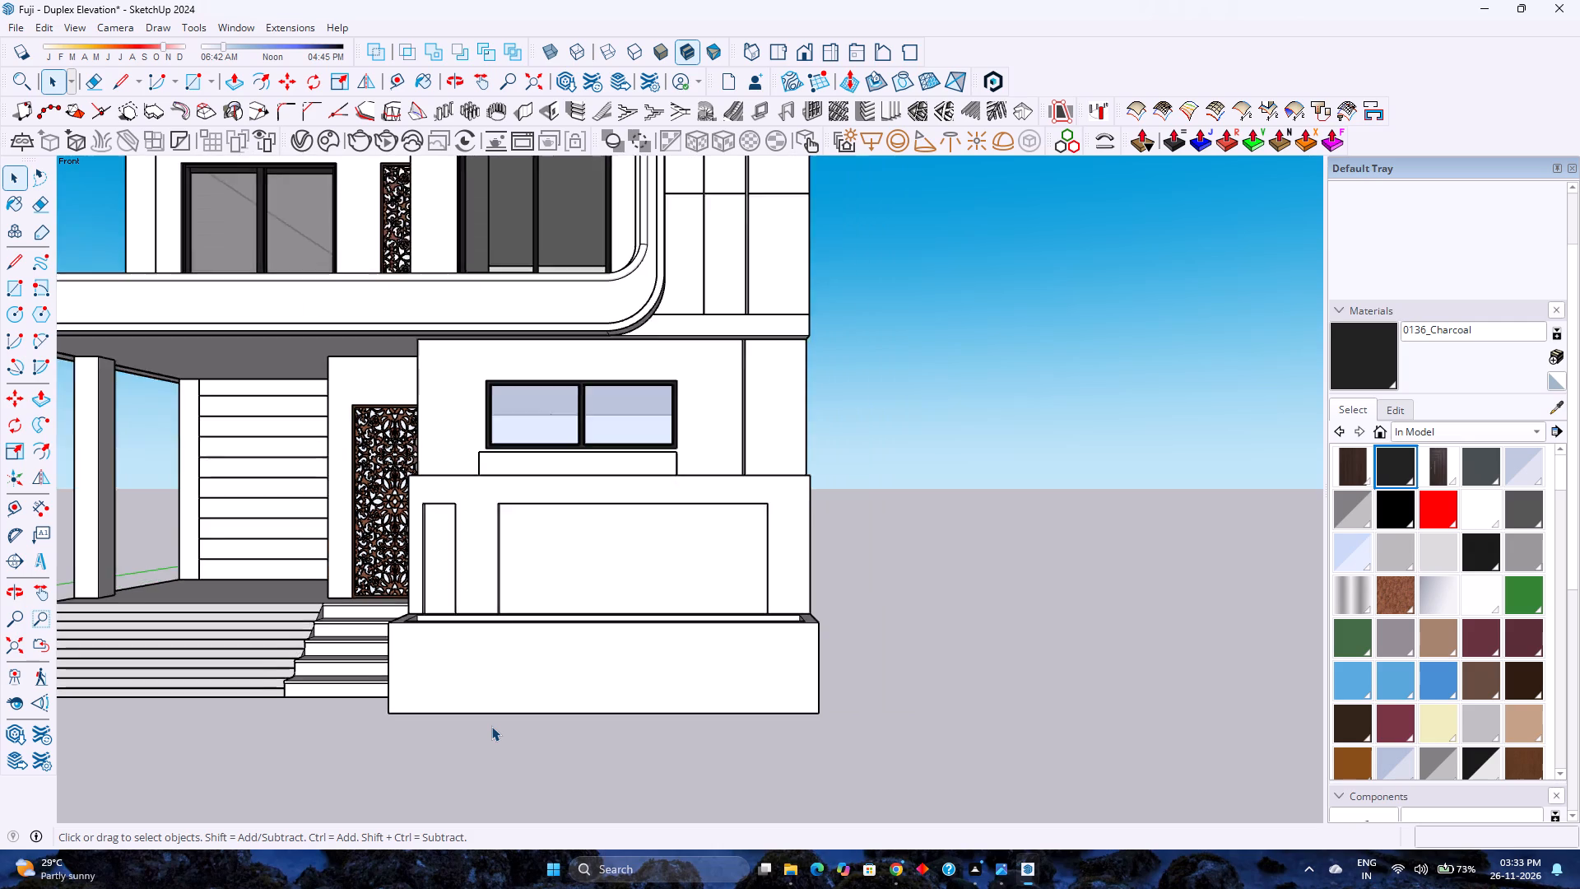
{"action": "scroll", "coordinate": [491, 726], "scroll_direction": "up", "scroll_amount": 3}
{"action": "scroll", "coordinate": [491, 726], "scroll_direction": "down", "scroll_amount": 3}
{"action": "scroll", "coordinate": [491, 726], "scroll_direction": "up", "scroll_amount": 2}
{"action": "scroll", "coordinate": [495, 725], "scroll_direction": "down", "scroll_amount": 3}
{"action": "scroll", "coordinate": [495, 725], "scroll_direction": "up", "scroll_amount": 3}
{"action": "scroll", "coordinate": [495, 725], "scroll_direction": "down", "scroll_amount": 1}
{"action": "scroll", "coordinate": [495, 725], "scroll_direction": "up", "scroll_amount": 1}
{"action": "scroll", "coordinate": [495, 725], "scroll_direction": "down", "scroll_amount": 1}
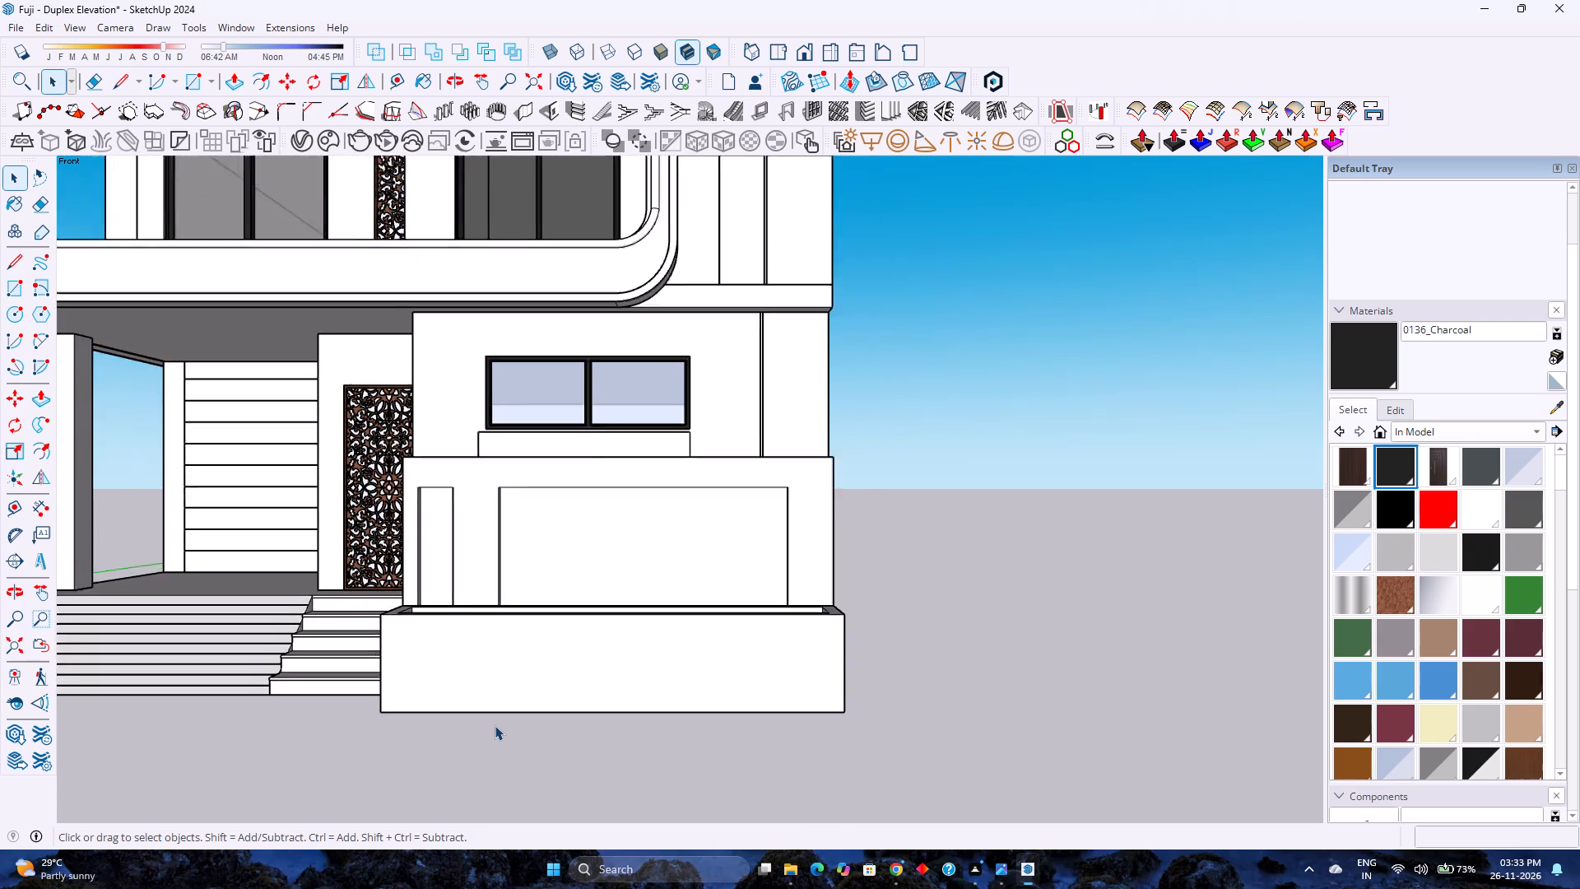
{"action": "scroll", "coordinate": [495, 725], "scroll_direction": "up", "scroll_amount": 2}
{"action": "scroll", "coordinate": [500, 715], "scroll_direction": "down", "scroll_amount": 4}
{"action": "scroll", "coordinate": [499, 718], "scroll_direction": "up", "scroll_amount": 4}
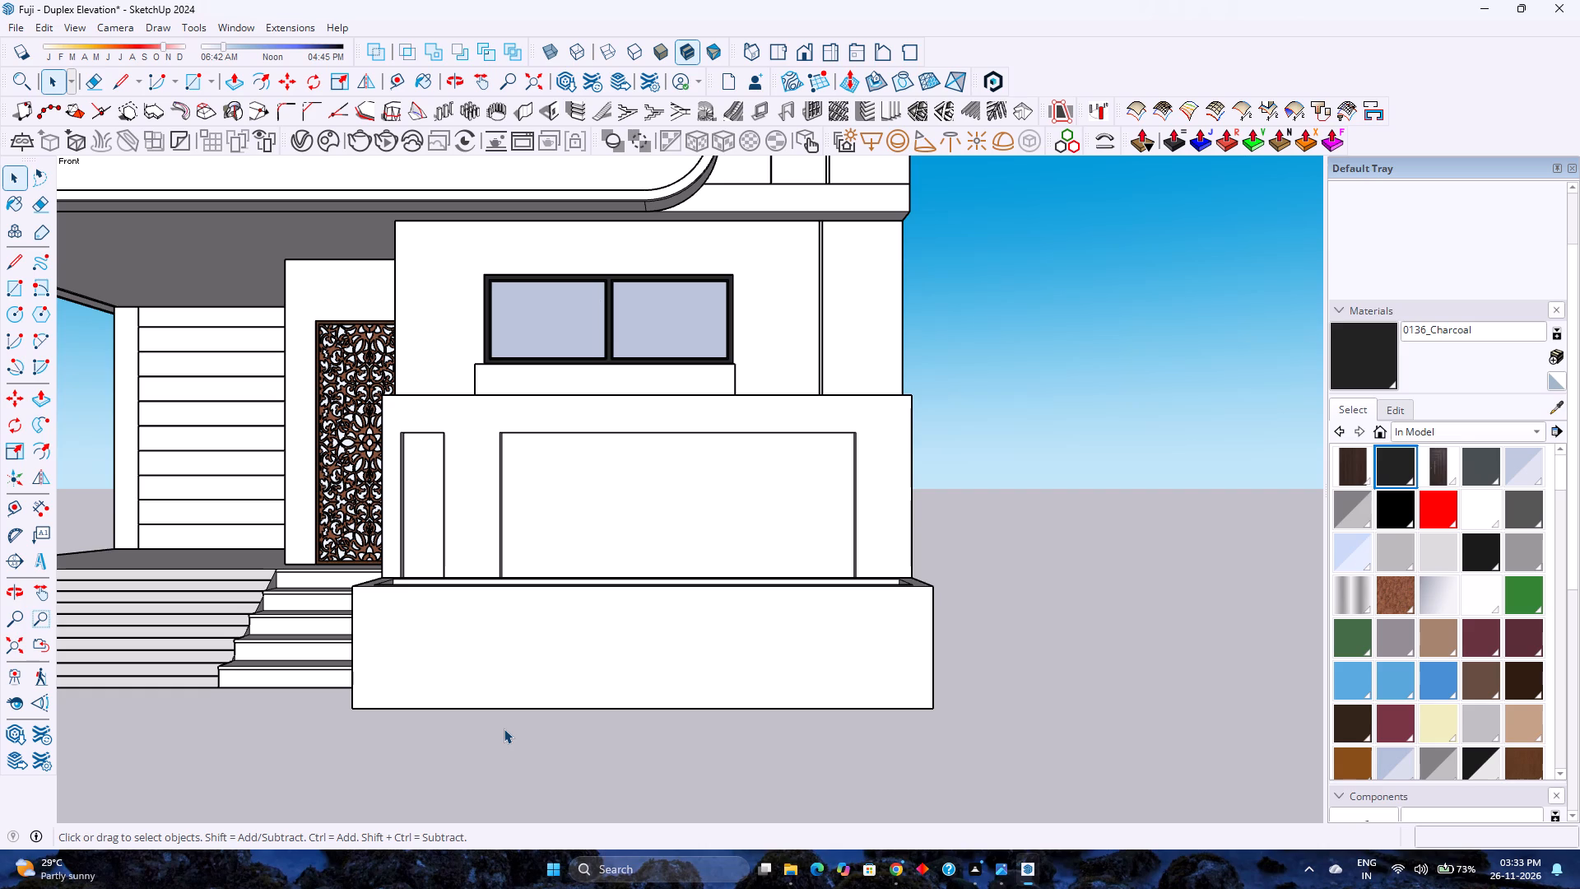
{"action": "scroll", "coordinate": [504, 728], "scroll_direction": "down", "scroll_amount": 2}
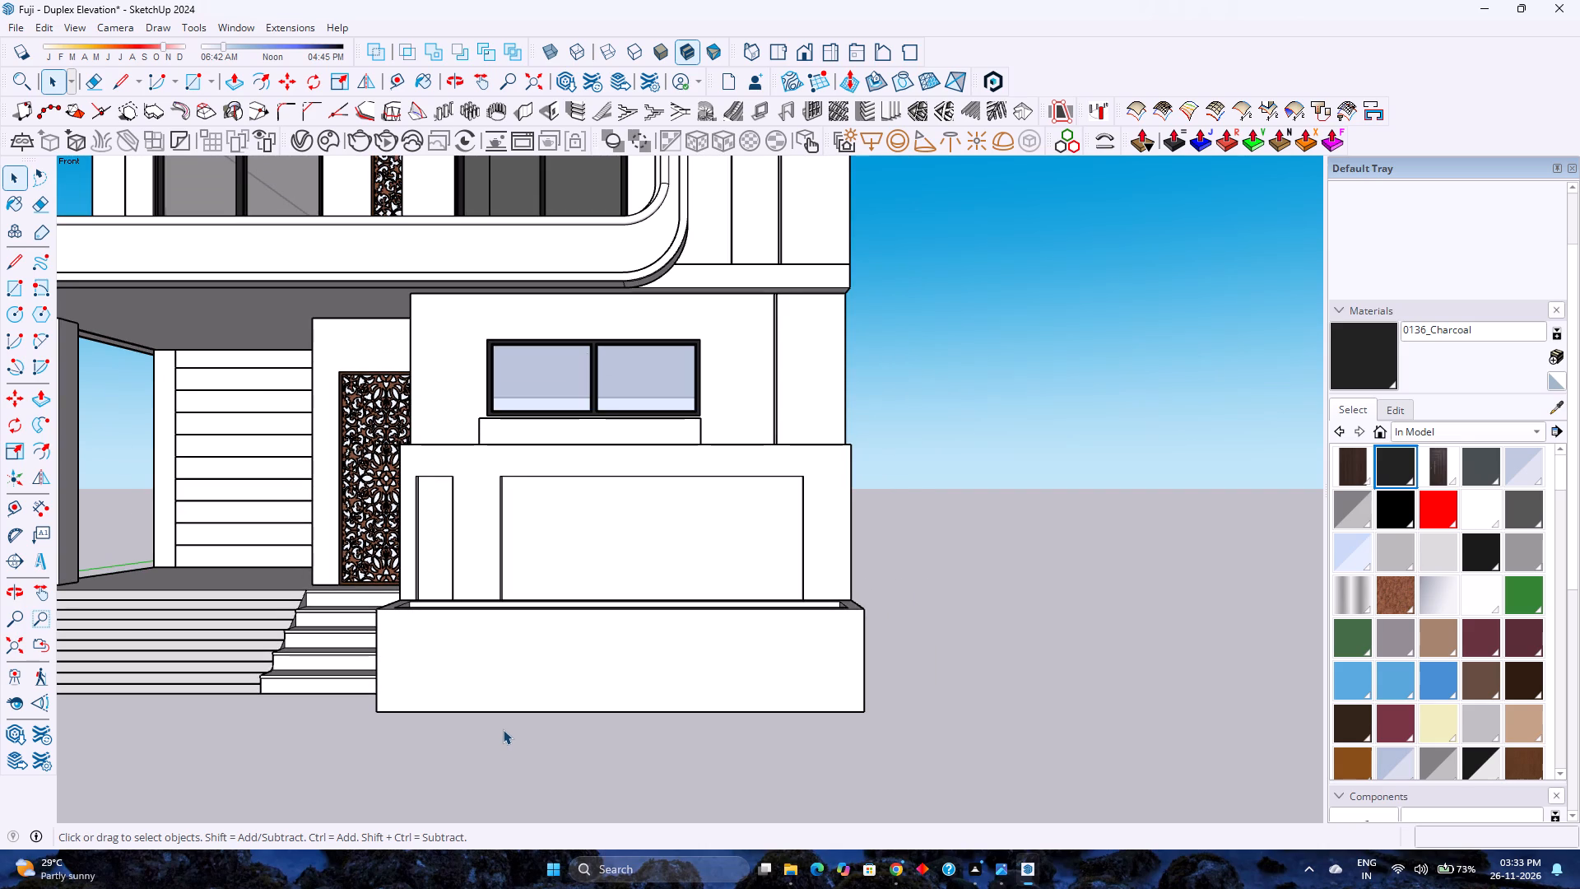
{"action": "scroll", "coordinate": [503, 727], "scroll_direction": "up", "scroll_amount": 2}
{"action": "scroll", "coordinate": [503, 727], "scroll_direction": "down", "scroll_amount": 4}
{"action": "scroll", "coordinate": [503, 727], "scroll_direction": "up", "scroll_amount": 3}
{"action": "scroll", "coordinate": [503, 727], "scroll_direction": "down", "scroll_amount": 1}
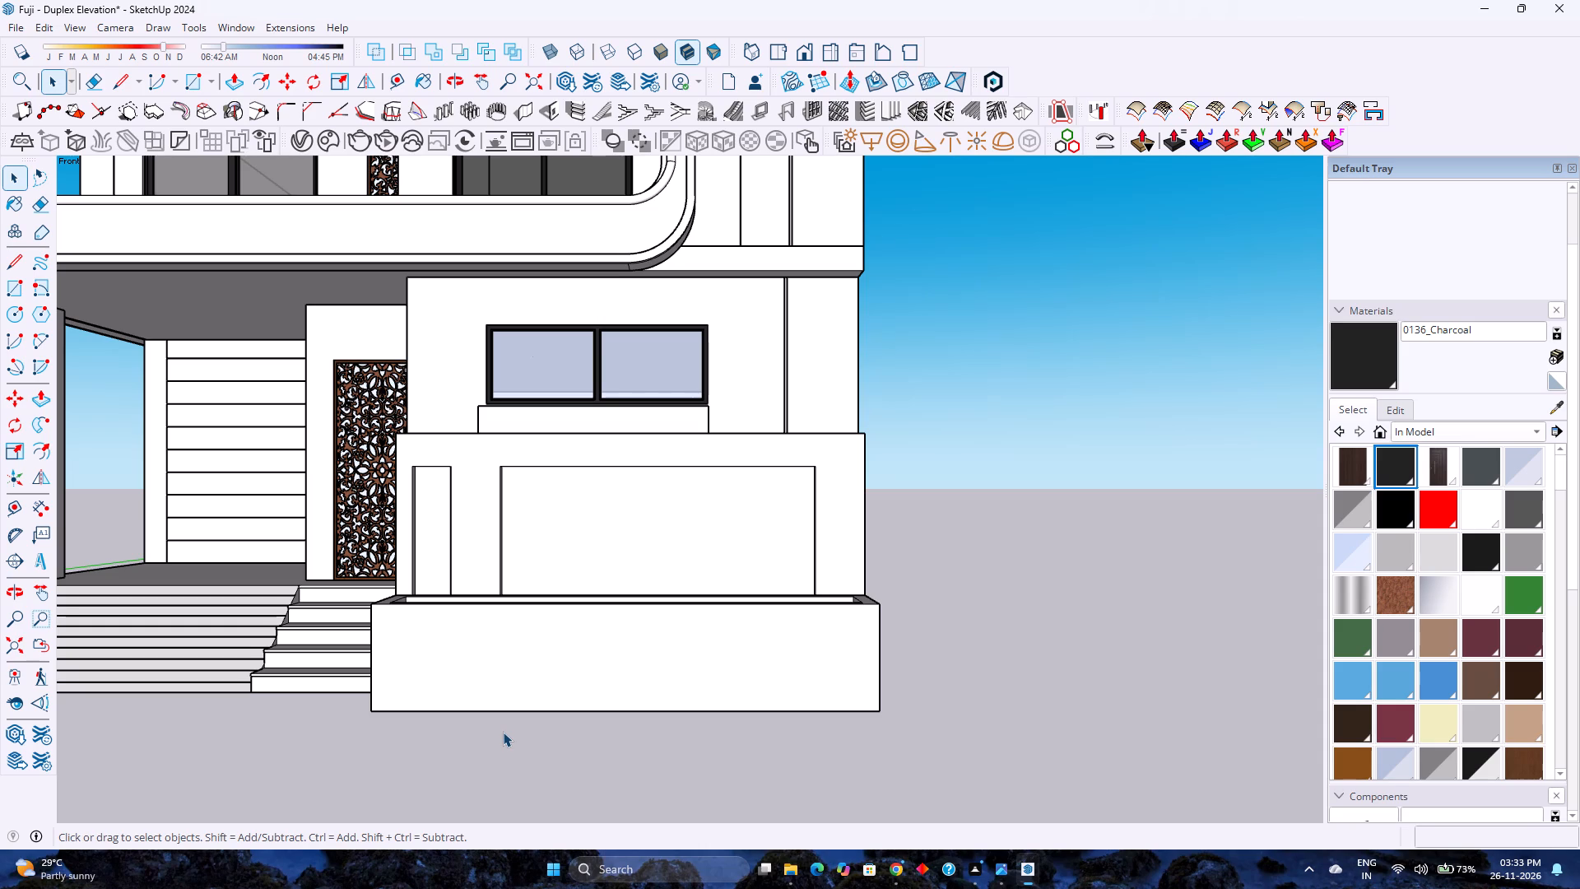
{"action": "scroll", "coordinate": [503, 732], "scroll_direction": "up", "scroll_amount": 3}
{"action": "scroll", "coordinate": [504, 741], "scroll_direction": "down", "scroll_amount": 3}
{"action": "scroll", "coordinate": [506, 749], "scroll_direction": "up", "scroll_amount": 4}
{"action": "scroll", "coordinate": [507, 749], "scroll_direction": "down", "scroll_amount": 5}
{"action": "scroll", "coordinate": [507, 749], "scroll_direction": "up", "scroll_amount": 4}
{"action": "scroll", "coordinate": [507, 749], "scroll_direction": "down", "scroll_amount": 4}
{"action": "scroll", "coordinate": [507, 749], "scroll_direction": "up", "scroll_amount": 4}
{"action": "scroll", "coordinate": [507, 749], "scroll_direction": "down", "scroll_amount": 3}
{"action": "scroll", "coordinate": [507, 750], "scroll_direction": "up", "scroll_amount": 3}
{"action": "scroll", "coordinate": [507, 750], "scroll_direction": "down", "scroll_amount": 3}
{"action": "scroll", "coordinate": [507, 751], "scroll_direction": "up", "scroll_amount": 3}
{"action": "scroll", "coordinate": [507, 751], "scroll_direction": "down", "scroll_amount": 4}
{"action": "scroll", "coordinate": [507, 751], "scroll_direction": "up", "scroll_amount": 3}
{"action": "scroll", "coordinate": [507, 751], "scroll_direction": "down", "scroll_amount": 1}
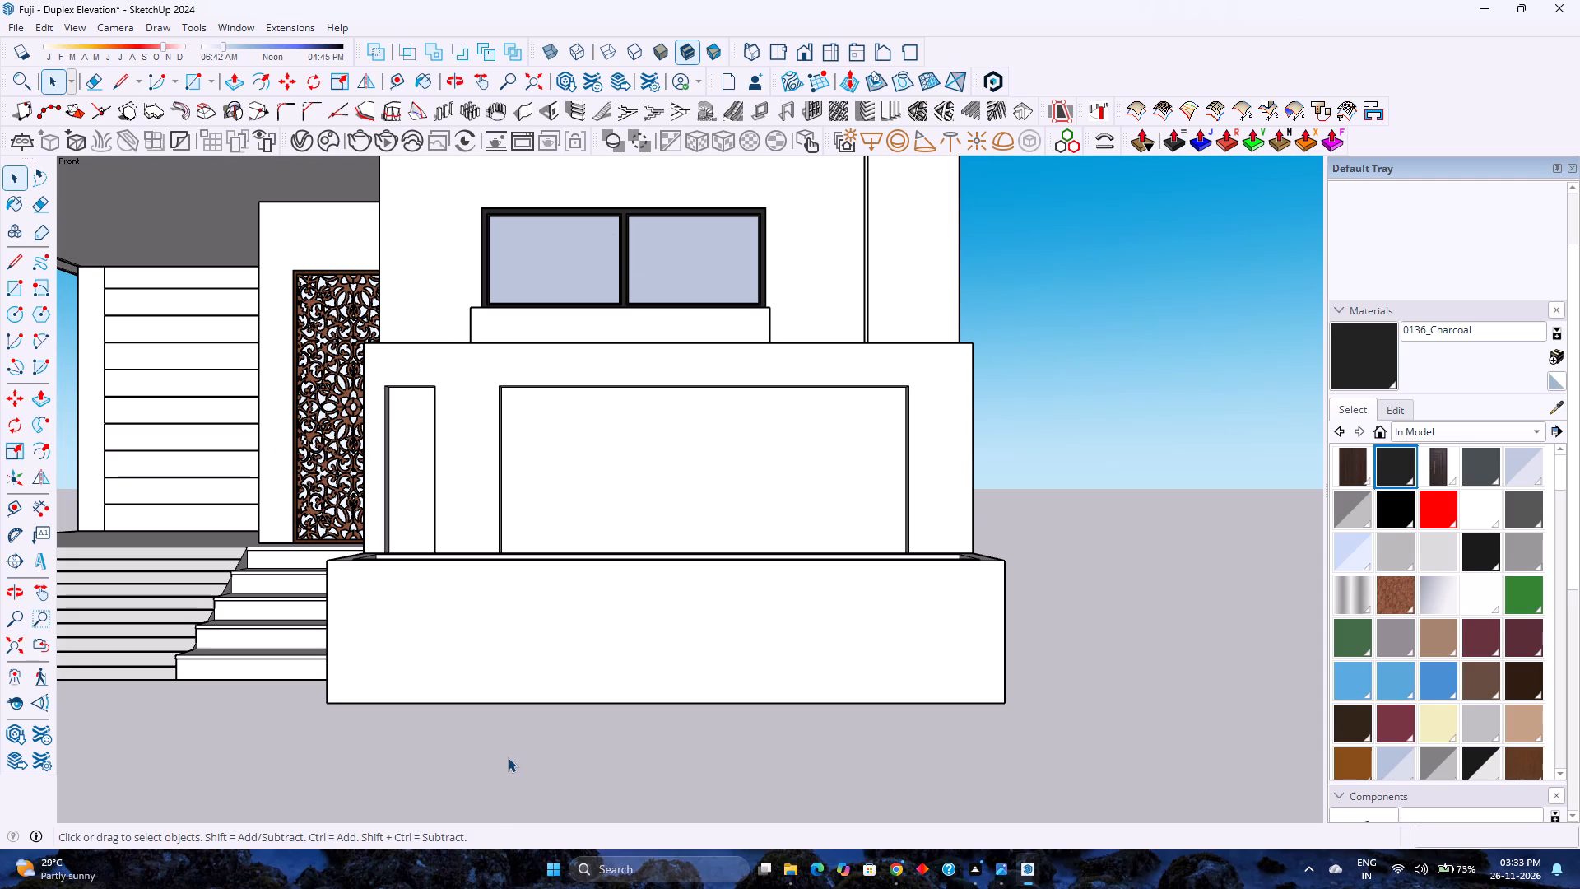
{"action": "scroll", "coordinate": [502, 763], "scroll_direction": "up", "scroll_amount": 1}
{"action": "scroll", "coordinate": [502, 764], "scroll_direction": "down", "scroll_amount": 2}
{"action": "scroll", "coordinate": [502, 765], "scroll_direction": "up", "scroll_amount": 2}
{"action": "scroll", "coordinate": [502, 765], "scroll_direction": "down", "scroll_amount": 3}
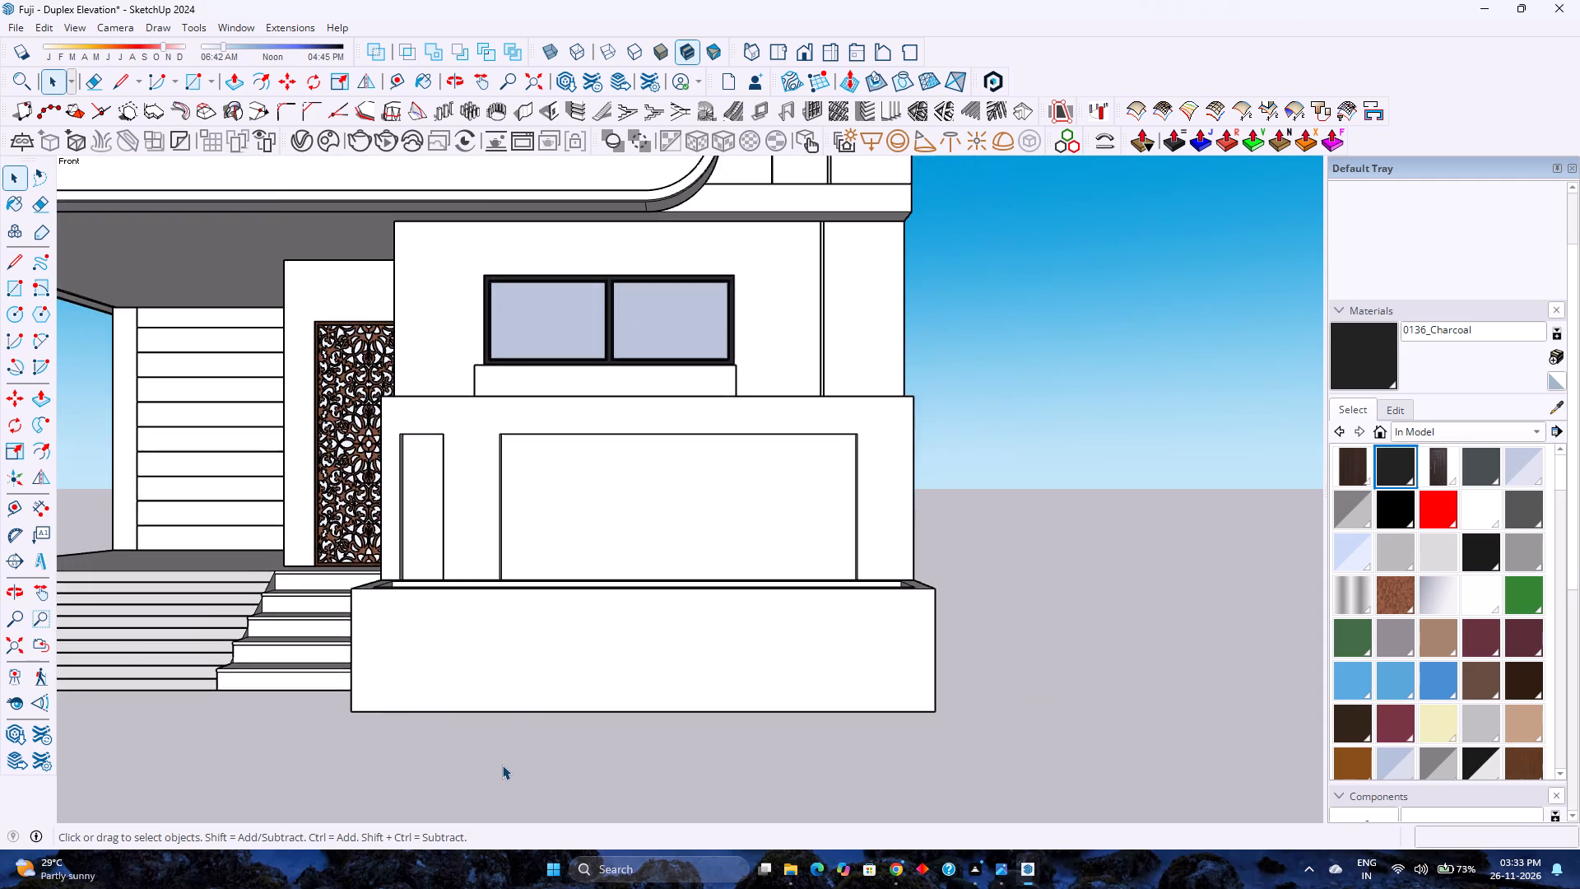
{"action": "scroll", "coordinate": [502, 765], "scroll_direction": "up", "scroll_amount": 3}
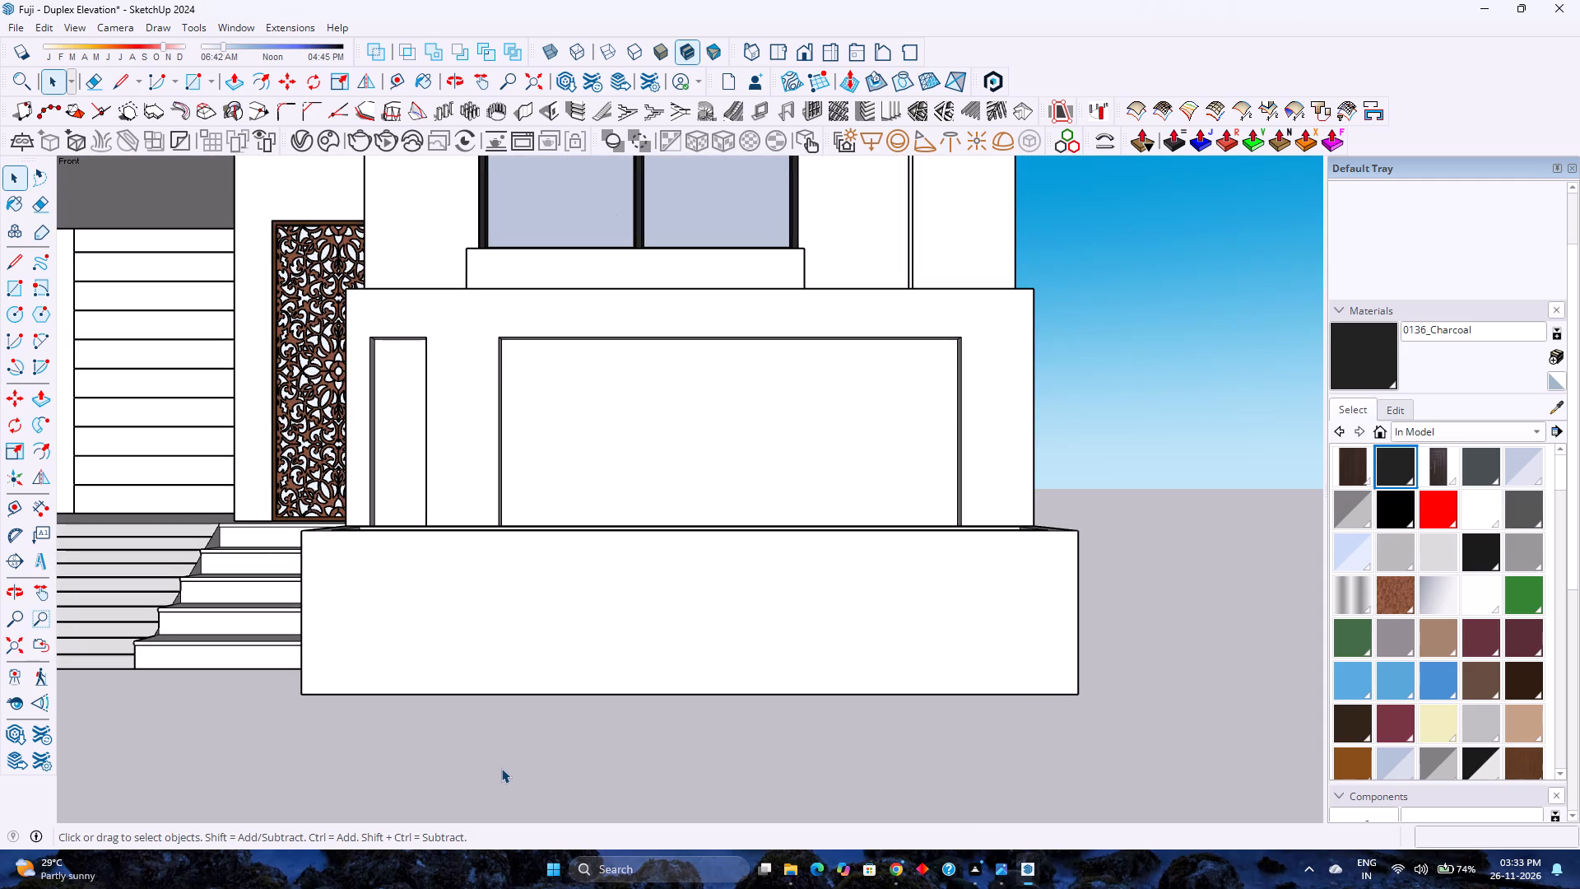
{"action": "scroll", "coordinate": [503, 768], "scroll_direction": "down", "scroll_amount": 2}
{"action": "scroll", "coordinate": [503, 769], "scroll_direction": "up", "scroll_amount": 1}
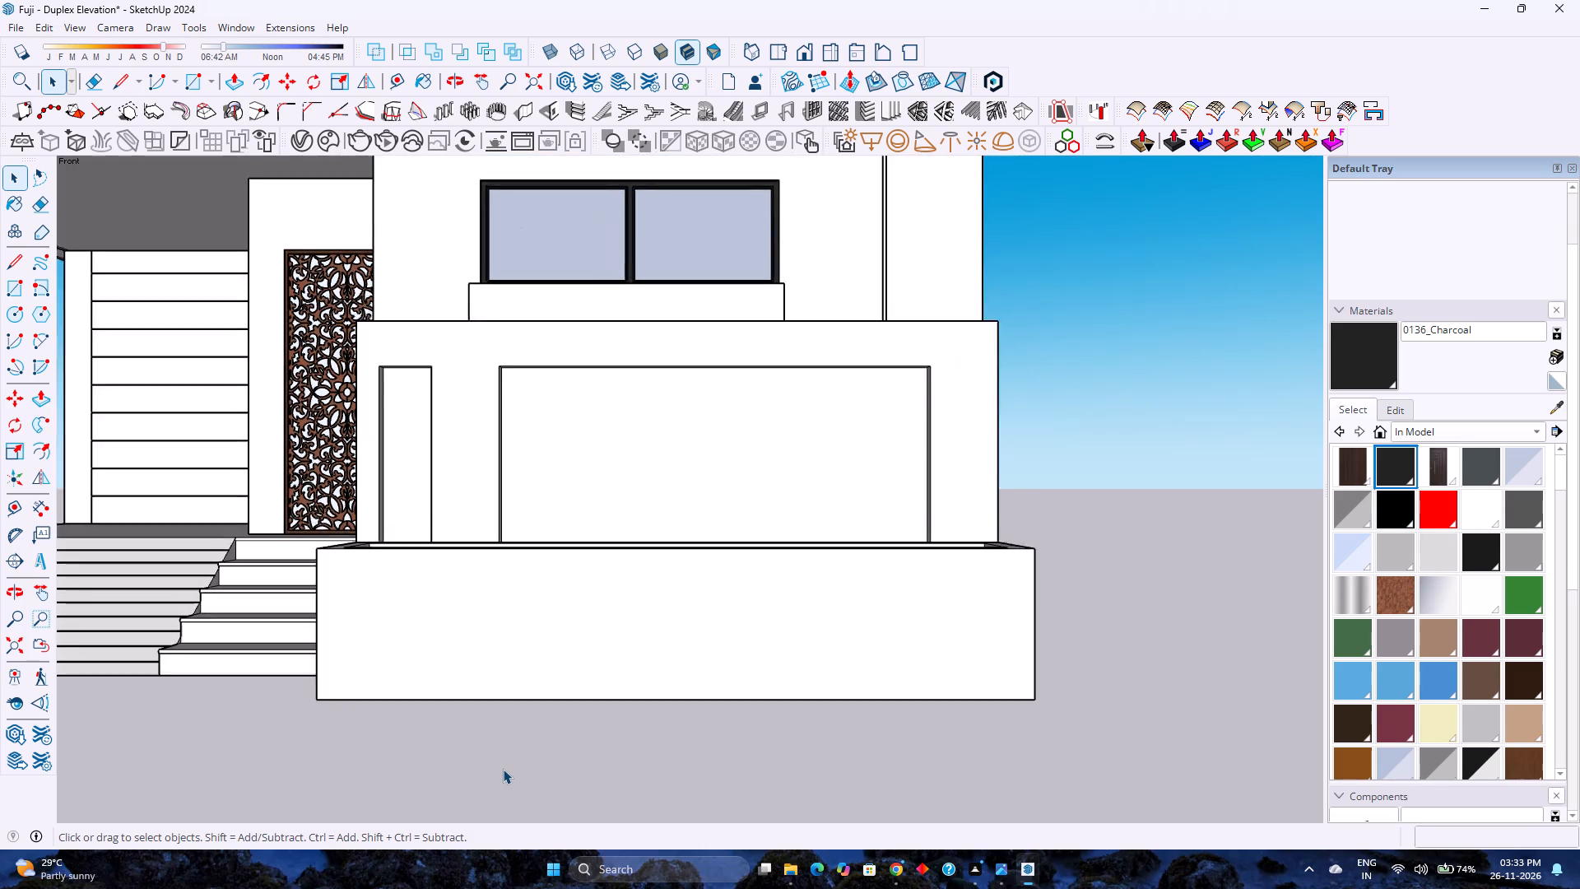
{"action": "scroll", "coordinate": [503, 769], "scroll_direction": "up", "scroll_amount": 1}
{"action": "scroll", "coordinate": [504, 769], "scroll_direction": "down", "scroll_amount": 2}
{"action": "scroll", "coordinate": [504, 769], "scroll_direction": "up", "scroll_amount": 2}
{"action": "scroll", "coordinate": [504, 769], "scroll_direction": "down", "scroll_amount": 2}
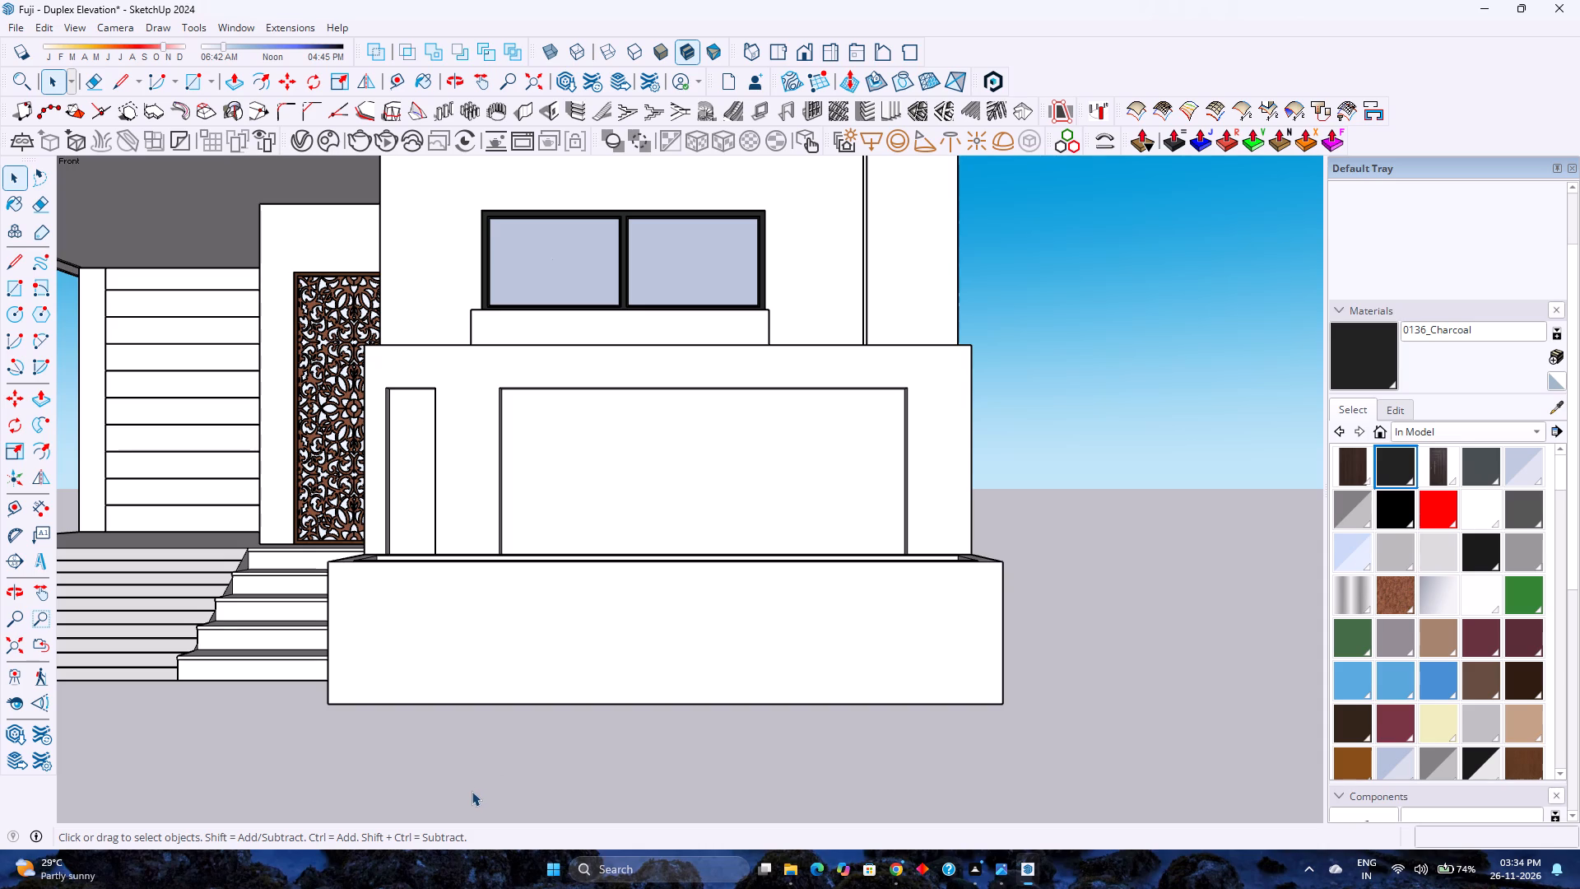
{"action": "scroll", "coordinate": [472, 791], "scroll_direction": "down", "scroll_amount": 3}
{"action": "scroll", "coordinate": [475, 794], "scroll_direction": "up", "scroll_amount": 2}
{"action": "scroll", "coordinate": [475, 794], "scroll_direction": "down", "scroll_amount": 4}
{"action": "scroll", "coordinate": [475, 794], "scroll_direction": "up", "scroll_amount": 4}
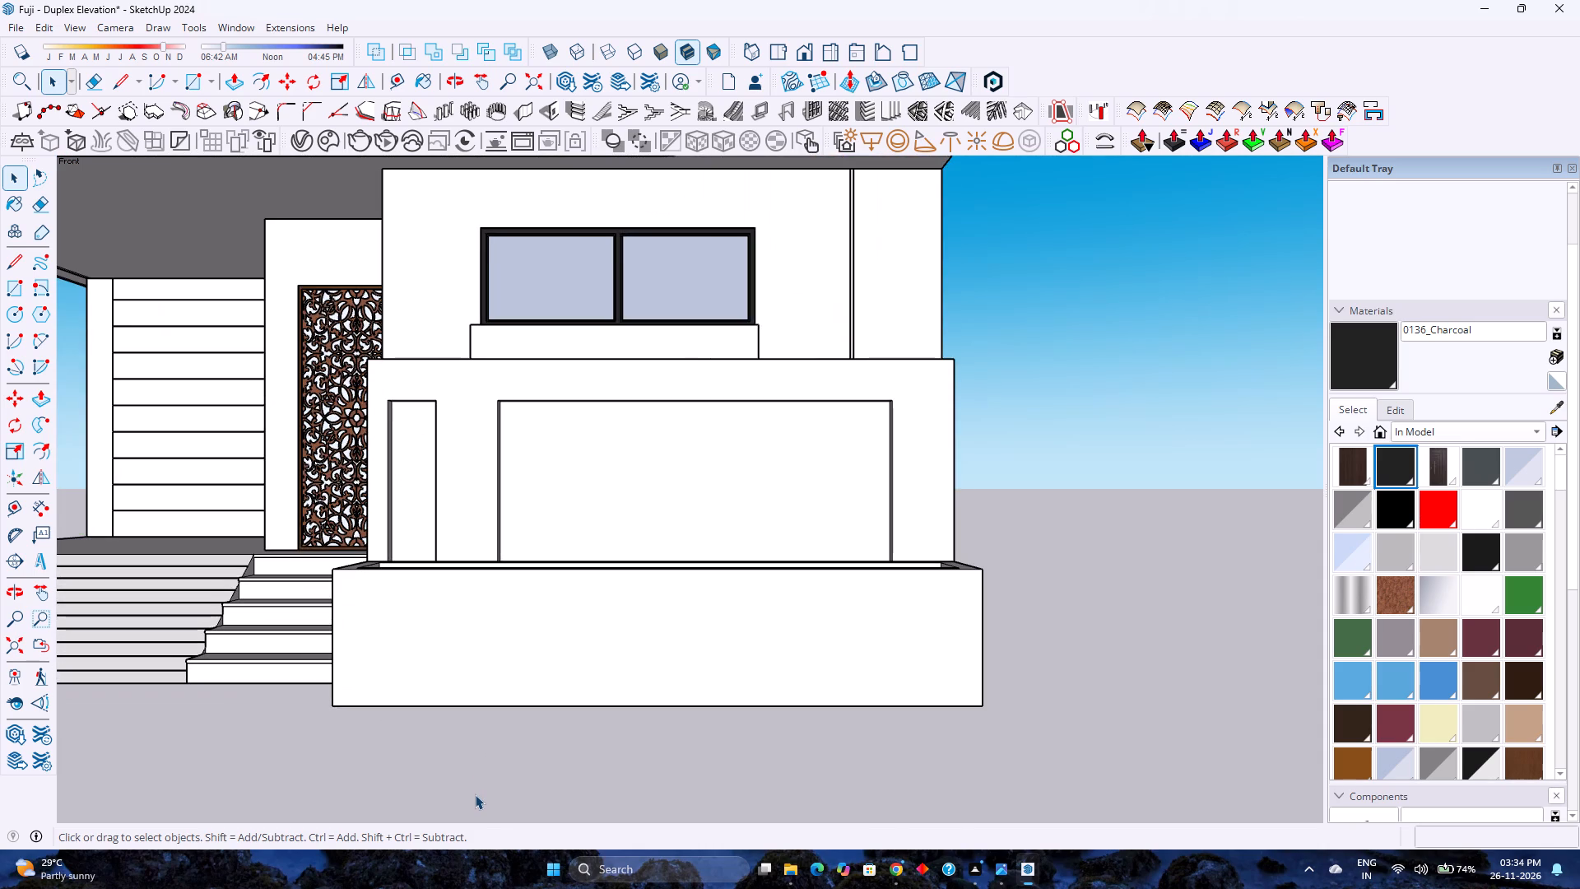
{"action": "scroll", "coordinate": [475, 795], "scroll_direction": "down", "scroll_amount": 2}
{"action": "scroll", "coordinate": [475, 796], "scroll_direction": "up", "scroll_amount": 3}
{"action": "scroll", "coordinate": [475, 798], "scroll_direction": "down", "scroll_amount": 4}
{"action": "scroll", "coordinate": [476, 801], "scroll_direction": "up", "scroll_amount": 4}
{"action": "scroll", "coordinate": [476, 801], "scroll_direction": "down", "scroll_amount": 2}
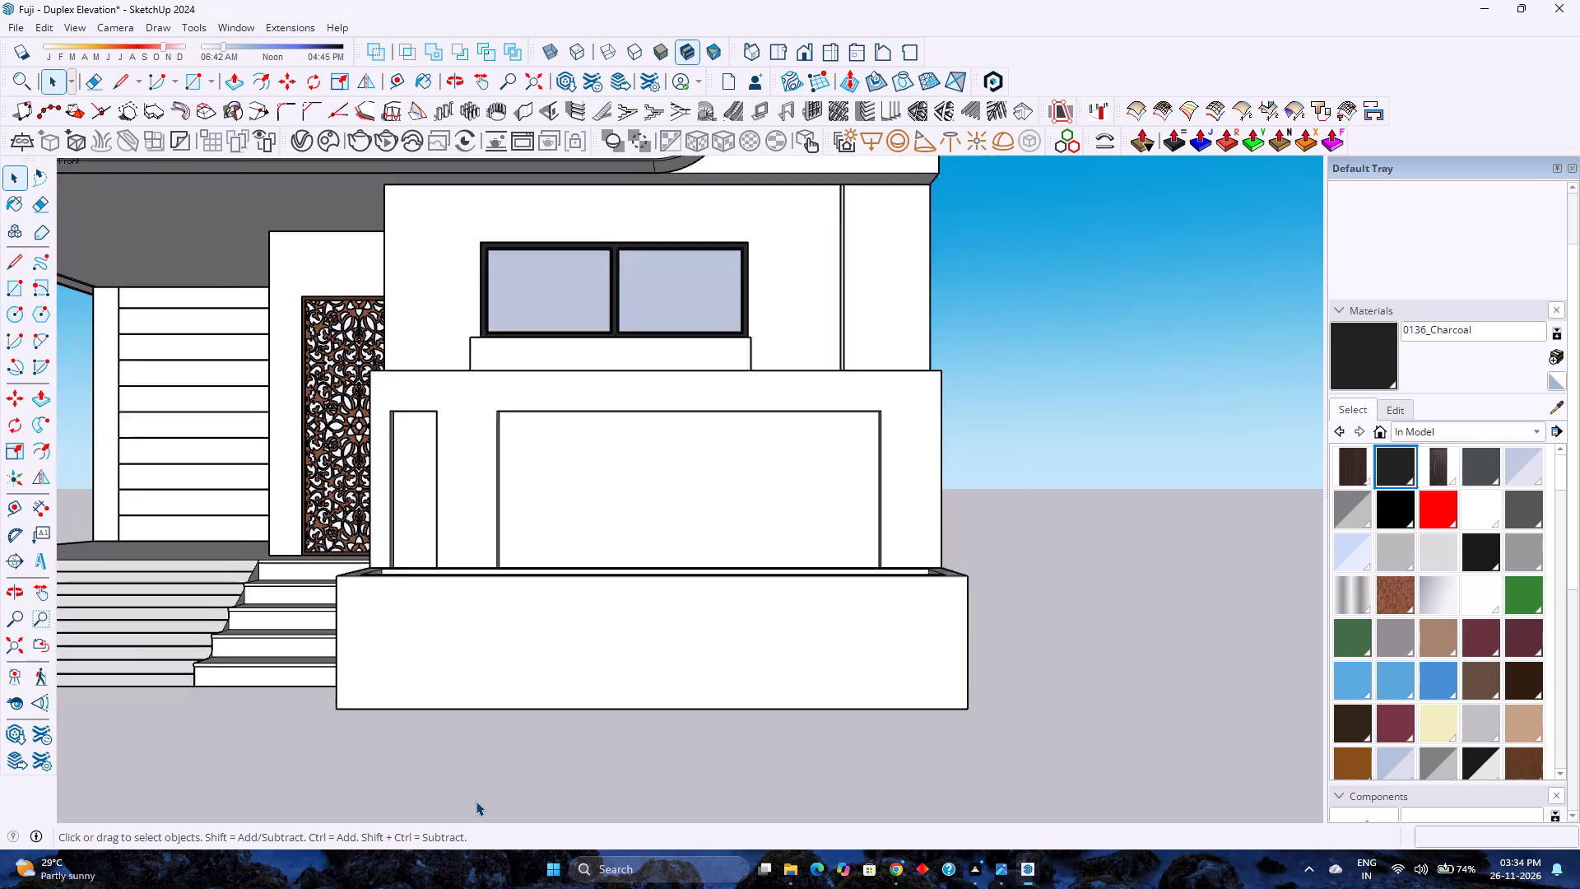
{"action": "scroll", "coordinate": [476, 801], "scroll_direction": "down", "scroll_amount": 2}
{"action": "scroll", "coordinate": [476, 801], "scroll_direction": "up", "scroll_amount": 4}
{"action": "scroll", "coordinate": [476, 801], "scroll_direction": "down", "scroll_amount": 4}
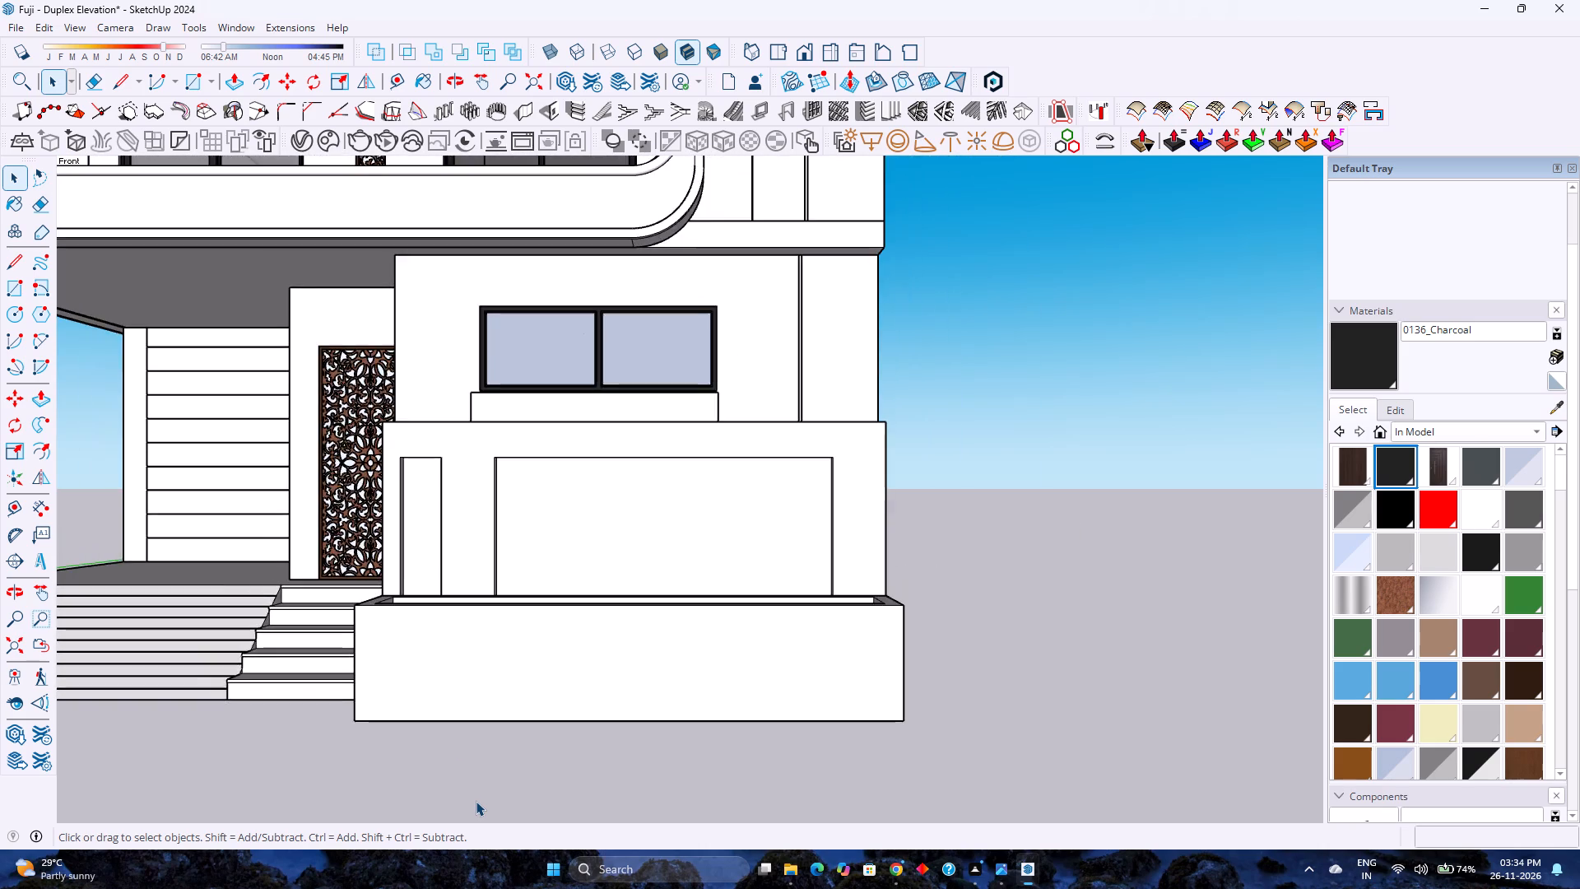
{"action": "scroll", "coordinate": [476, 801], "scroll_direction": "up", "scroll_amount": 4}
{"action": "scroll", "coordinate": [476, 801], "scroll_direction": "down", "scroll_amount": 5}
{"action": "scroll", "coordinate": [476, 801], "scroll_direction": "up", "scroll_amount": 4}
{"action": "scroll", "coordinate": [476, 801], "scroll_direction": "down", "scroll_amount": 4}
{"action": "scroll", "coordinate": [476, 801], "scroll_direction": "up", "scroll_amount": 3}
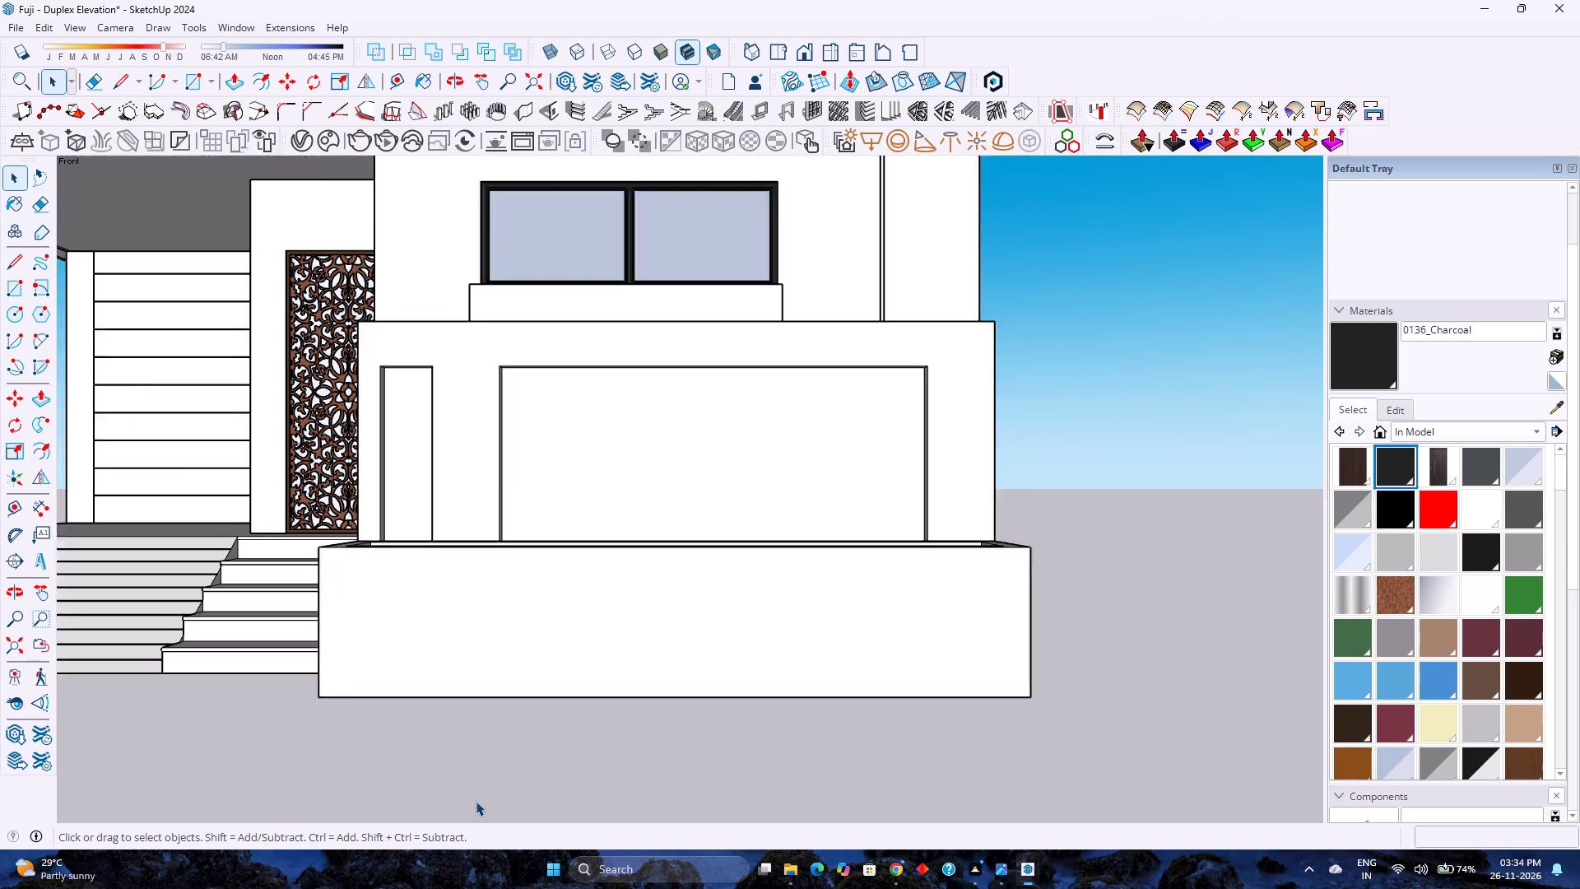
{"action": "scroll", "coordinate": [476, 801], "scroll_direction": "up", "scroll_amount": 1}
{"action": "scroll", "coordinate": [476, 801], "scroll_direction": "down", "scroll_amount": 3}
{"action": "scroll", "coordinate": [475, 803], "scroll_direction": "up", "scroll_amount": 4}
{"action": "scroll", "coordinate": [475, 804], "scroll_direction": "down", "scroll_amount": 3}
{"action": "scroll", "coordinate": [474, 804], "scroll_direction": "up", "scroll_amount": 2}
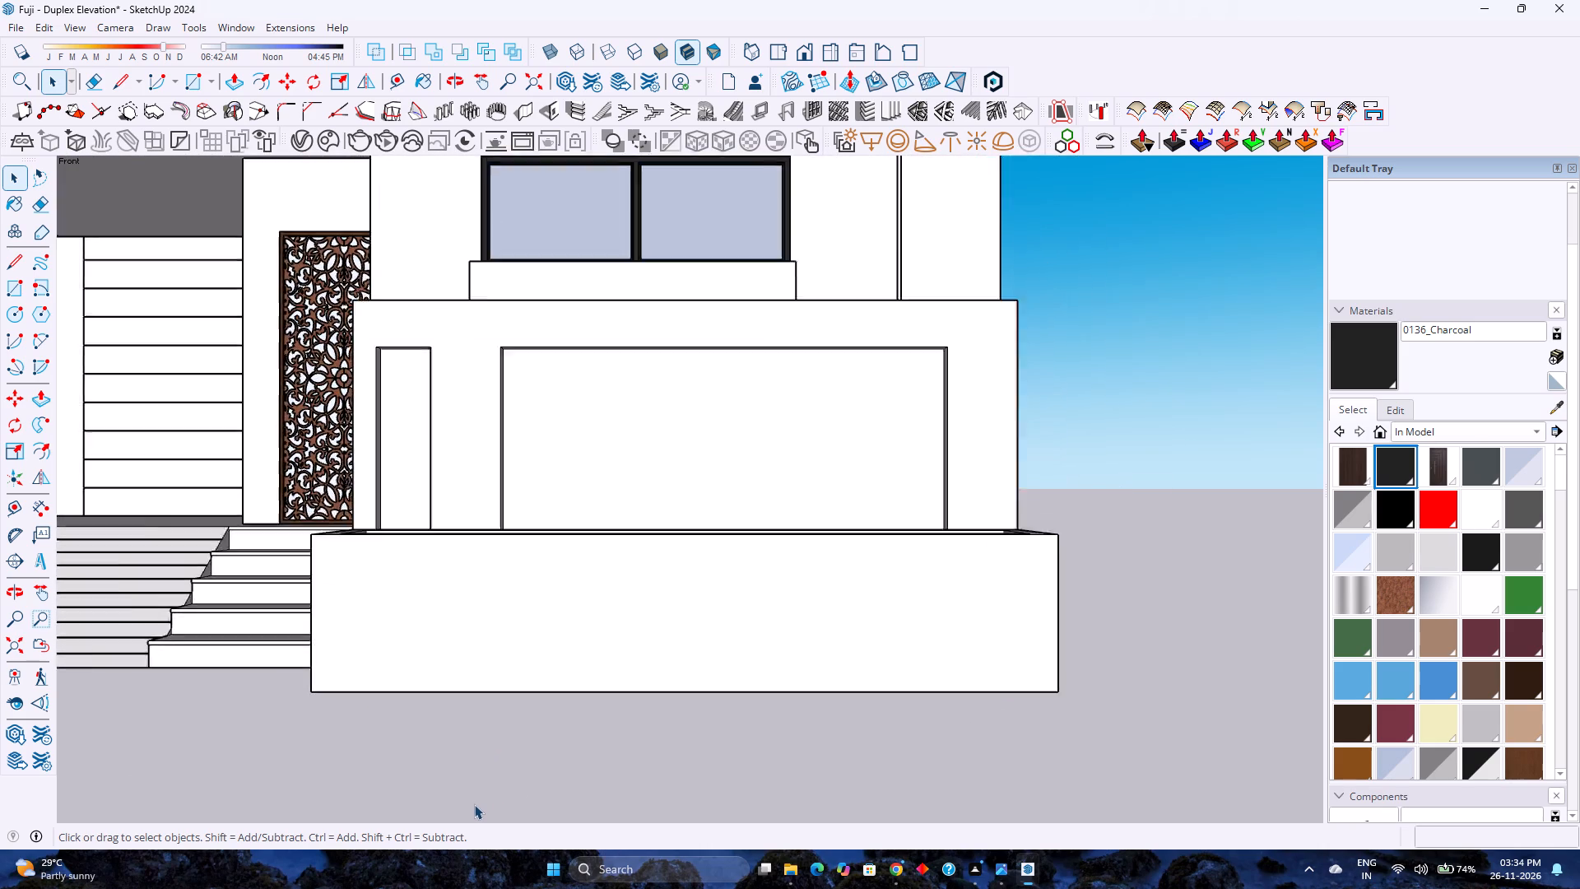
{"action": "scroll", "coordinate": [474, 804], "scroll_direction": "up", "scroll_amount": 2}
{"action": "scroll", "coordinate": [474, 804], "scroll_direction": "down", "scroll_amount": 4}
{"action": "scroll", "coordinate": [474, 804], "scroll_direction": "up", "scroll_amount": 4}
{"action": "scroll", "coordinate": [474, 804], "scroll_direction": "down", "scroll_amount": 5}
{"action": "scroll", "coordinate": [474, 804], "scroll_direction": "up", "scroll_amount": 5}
Examine the whole duplex in an angled three-dimensional view showing the front facade, side wall, entrance door and steps.
{"action": "scroll", "coordinate": [474, 804], "scroll_direction": "down", "scroll_amount": 14}
{"action": "scroll", "coordinate": [505, 719], "scroll_direction": "down", "scroll_amount": 5}
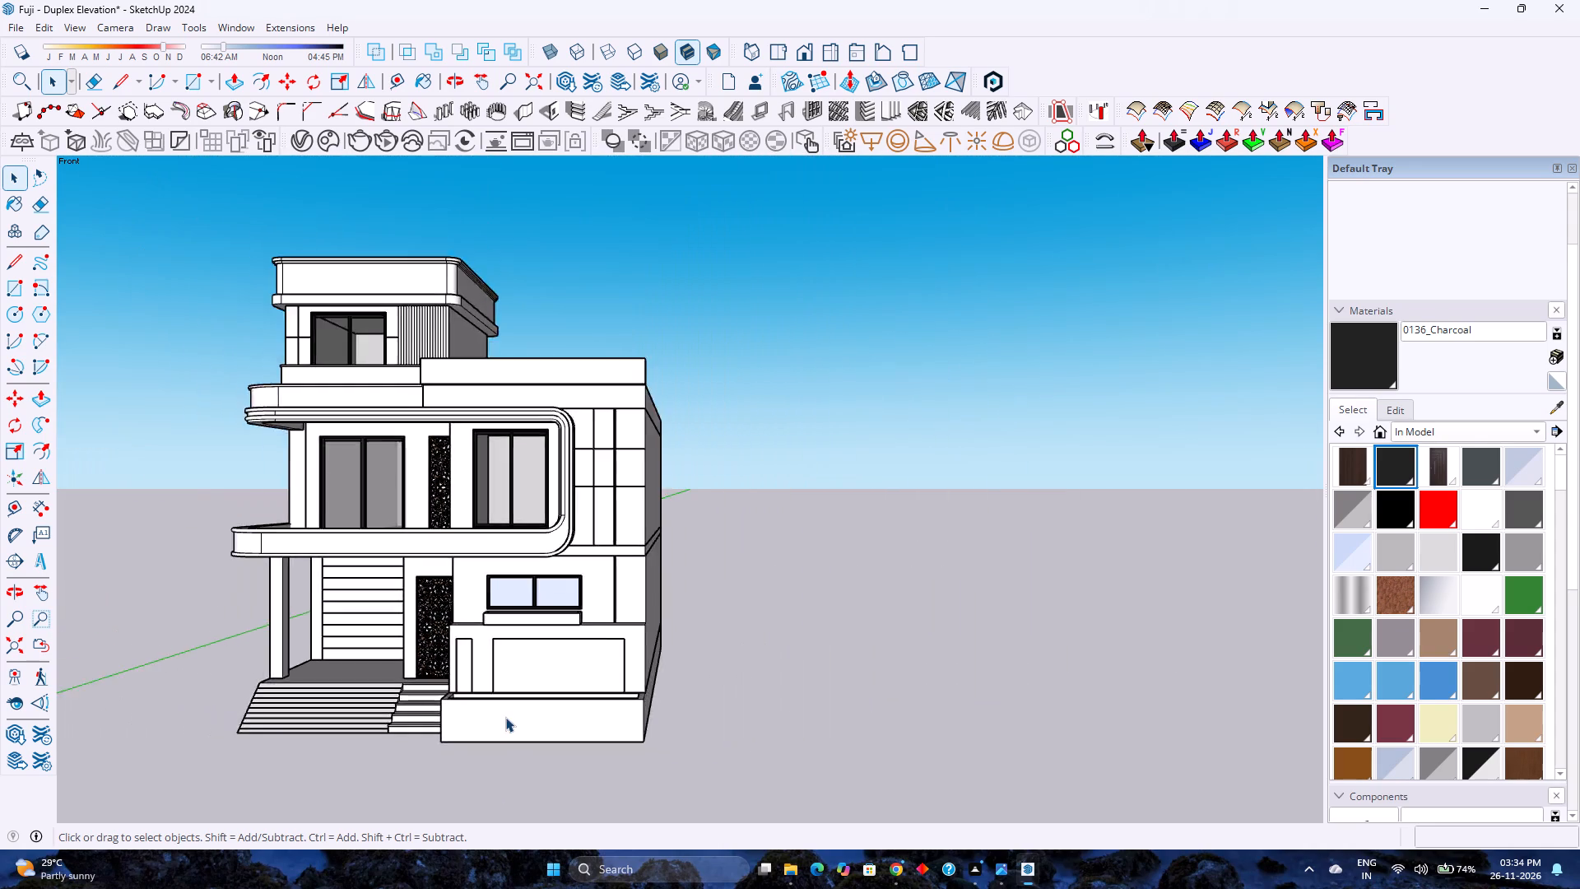
{"action": "scroll", "coordinate": [505, 717], "scroll_direction": "down", "scroll_amount": 5}
{"action": "scroll", "coordinate": [450, 668], "scroll_direction": "up", "scroll_amount": 7}
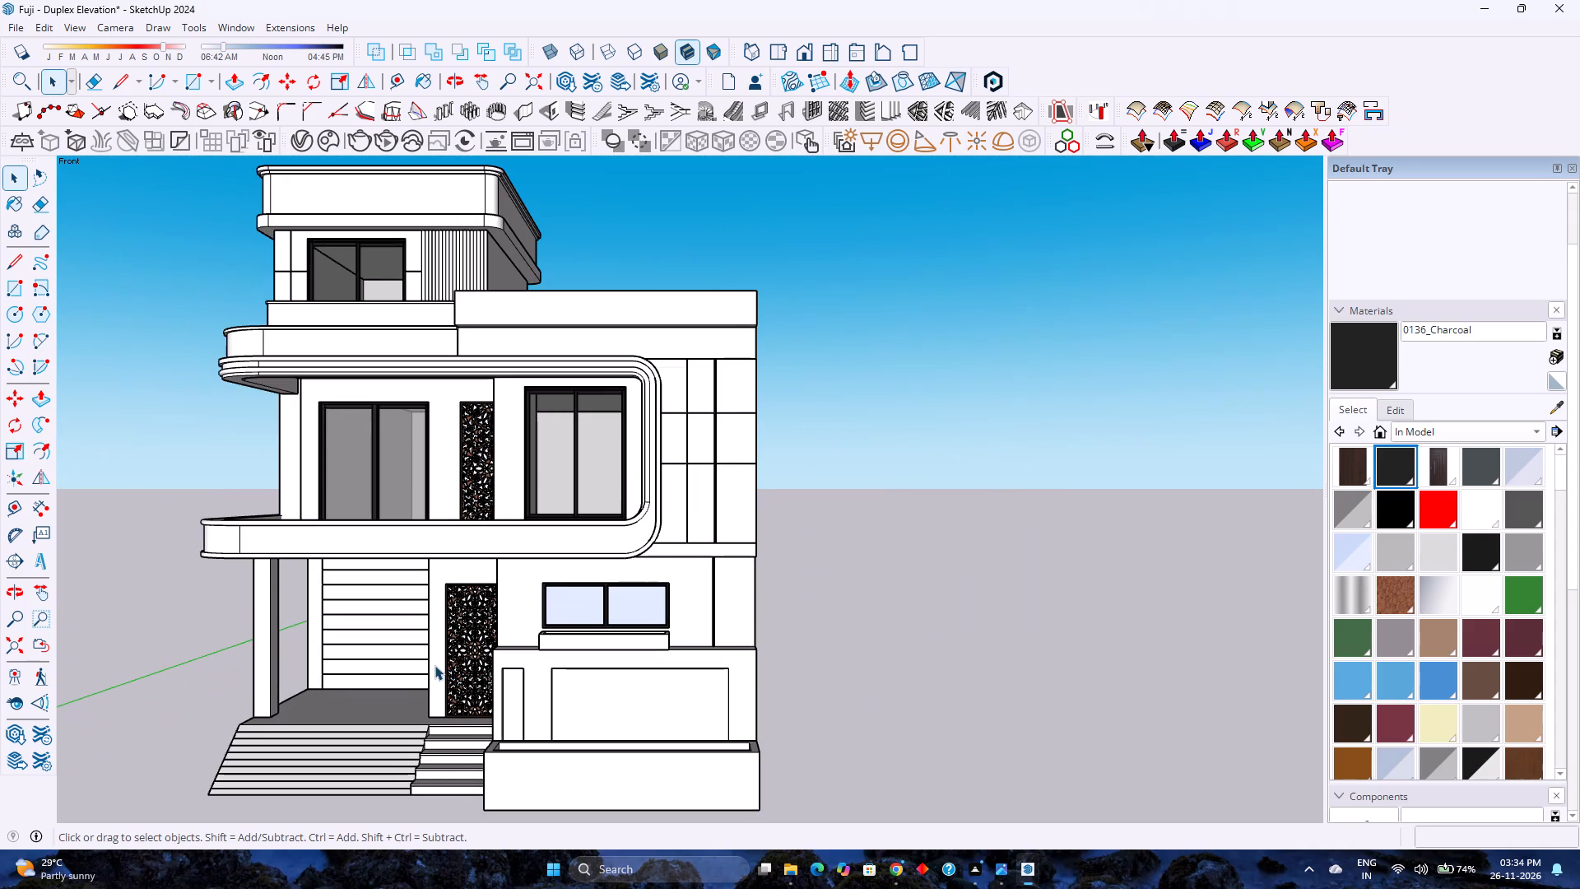
{"action": "middle_click_drag", "start_coordinate": [434, 665], "coordinate": [649, 646]}
{"action": "scroll", "coordinate": [137, 629], "scroll_direction": "down", "scroll_amount": 3}
{"action": "middle_click_drag", "start_coordinate": [192, 646], "coordinate": [270, 631]}
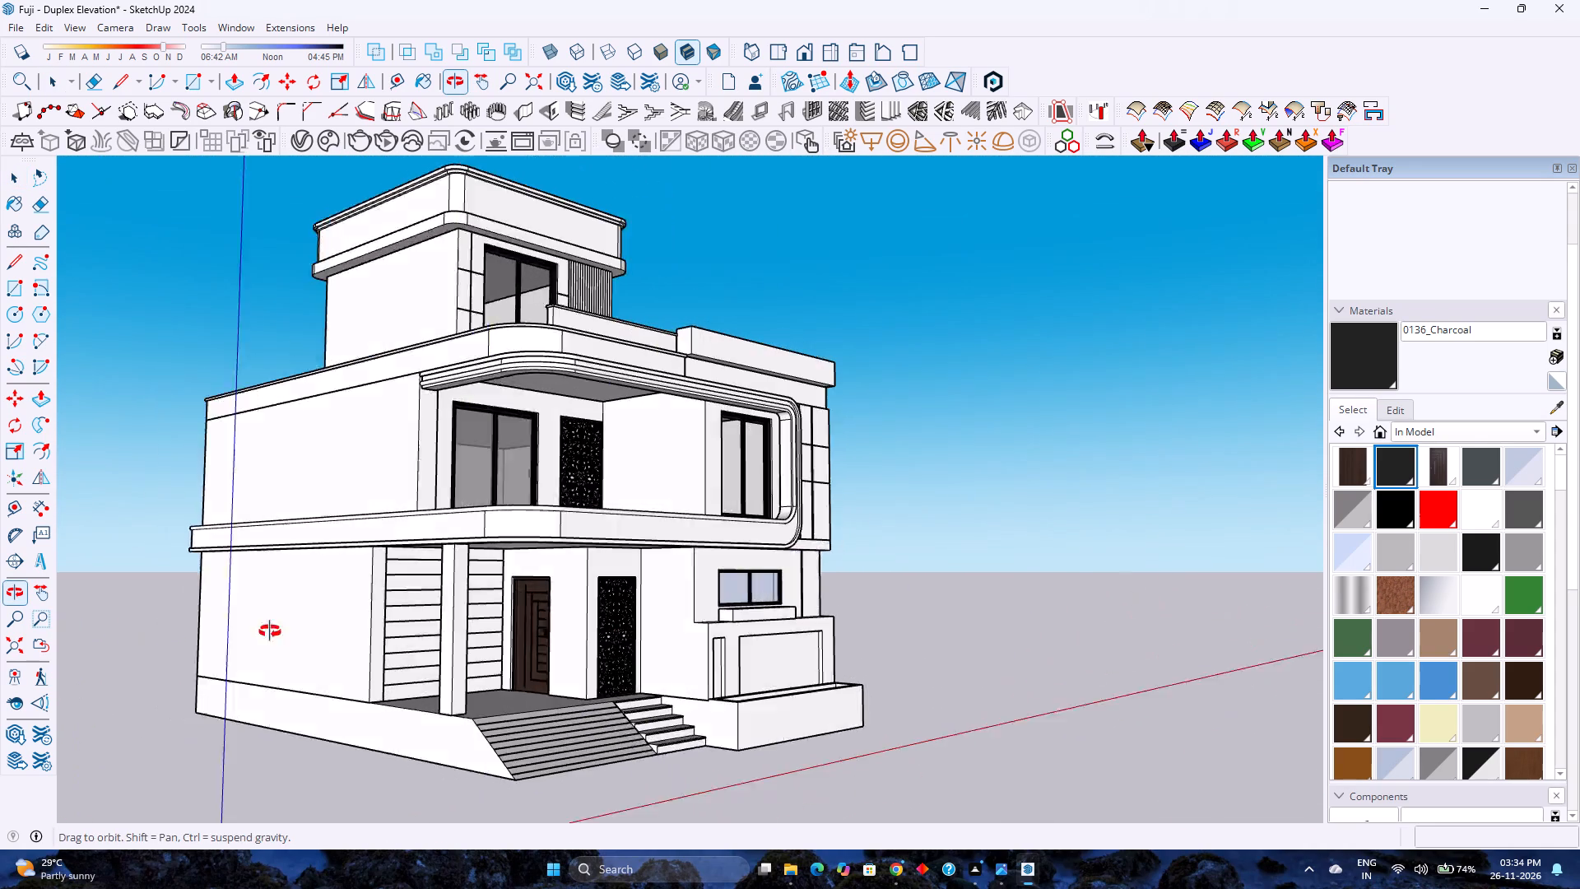
{"action": "middle_click_drag", "start_coordinate": [270, 631], "coordinate": [220, 632]}
{"action": "middle_click", "coordinate": [219, 632]}
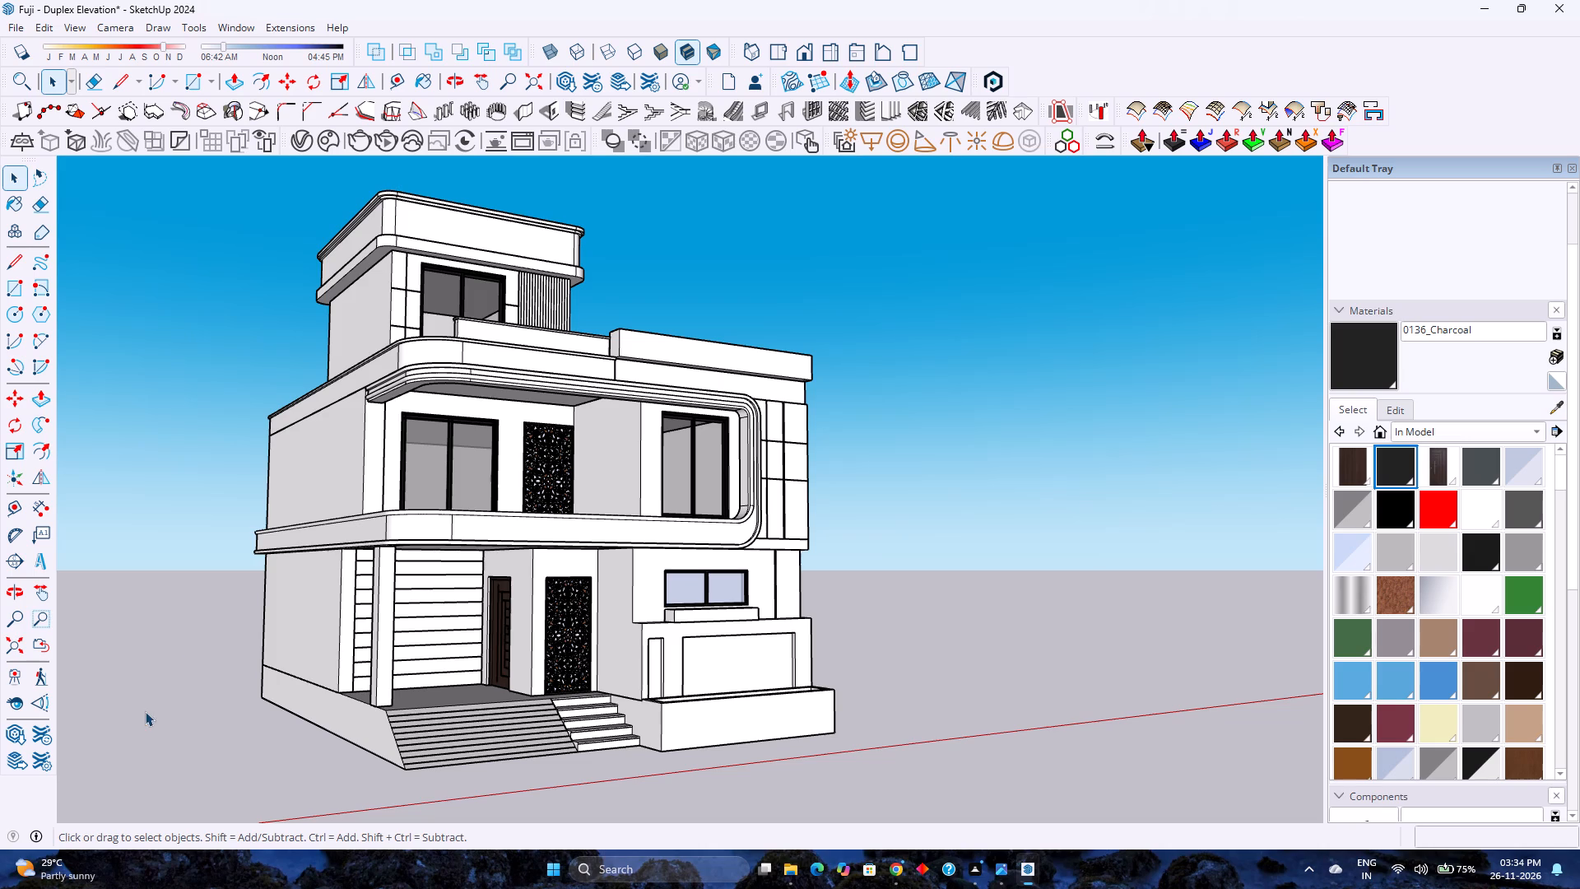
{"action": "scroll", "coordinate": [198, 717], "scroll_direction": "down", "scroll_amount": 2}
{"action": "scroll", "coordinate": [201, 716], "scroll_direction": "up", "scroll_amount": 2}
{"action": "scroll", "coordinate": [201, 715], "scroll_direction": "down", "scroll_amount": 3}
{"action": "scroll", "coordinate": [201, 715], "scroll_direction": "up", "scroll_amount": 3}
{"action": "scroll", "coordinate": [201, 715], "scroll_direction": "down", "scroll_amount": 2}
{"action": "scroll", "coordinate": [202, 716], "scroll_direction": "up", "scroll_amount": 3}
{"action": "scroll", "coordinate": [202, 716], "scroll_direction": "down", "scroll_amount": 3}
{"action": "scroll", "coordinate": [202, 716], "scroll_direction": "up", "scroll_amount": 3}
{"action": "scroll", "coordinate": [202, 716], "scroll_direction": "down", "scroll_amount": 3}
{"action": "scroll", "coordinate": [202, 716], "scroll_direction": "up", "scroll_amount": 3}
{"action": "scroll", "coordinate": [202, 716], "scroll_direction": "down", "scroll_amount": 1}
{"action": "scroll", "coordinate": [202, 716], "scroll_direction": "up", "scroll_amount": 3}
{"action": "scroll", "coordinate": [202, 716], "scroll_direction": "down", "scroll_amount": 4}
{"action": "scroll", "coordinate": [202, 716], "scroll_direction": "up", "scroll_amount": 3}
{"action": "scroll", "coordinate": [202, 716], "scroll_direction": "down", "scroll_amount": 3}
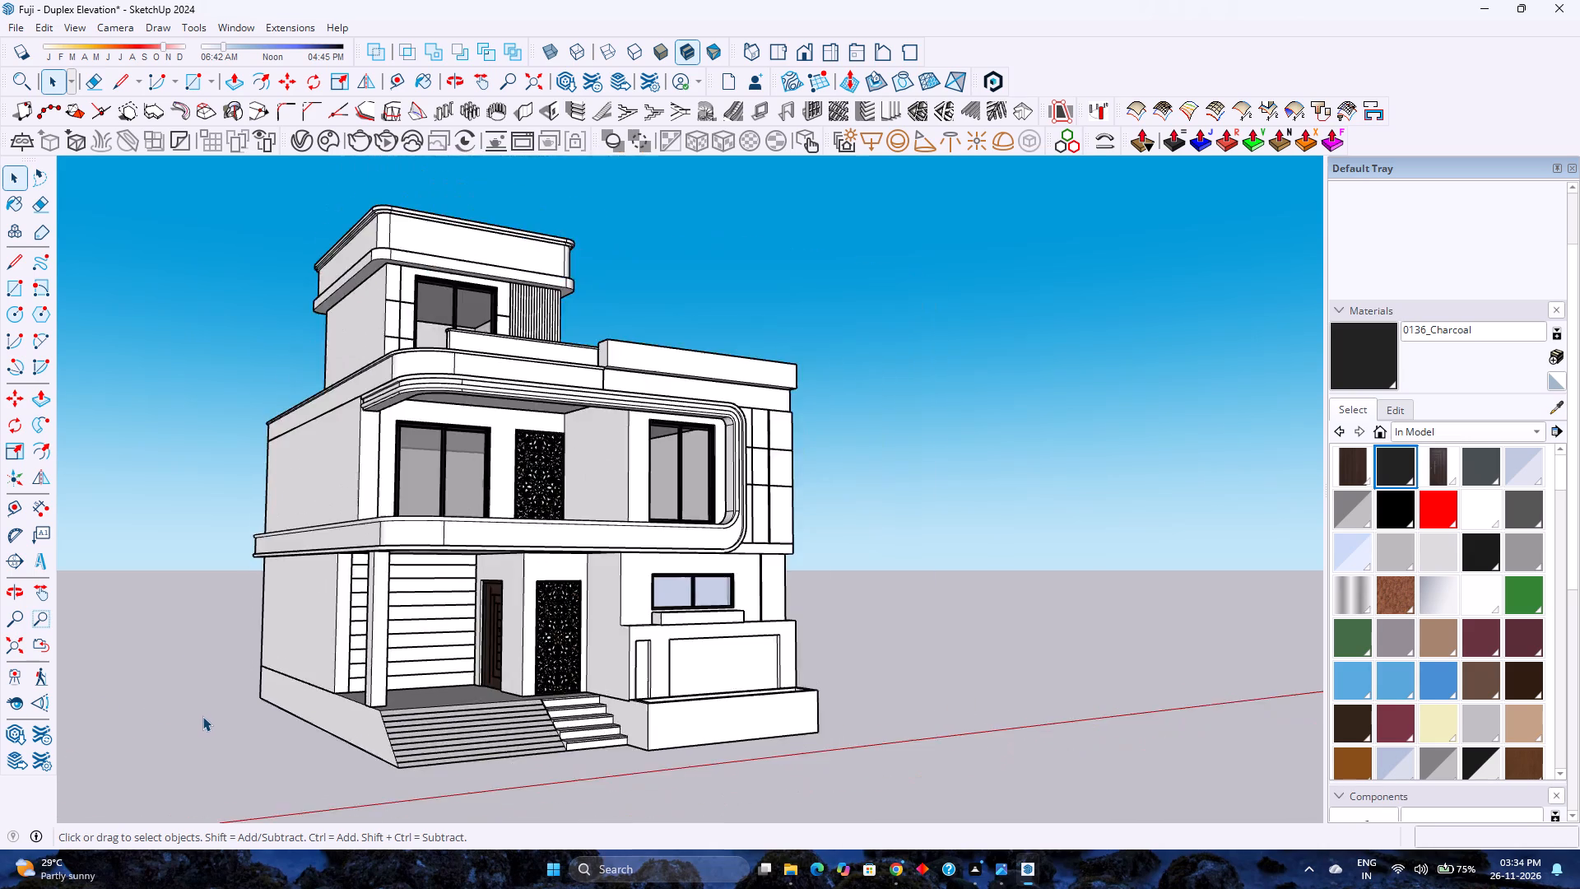
Examine the entrance steps, the ground-floor jali panel and the front planter wall of the duplex at close range.
{"action": "scroll", "coordinate": [202, 716], "scroll_direction": "up", "scroll_amount": 3}
{"action": "scroll", "coordinate": [202, 717], "scroll_direction": "down", "scroll_amount": 3}
{"action": "scroll", "coordinate": [203, 718], "scroll_direction": "up", "scroll_amount": 3}
{"action": "scroll", "coordinate": [203, 718], "scroll_direction": "down", "scroll_amount": 3}
{"action": "scroll", "coordinate": [587, 727], "scroll_direction": "up", "scroll_amount": 7}
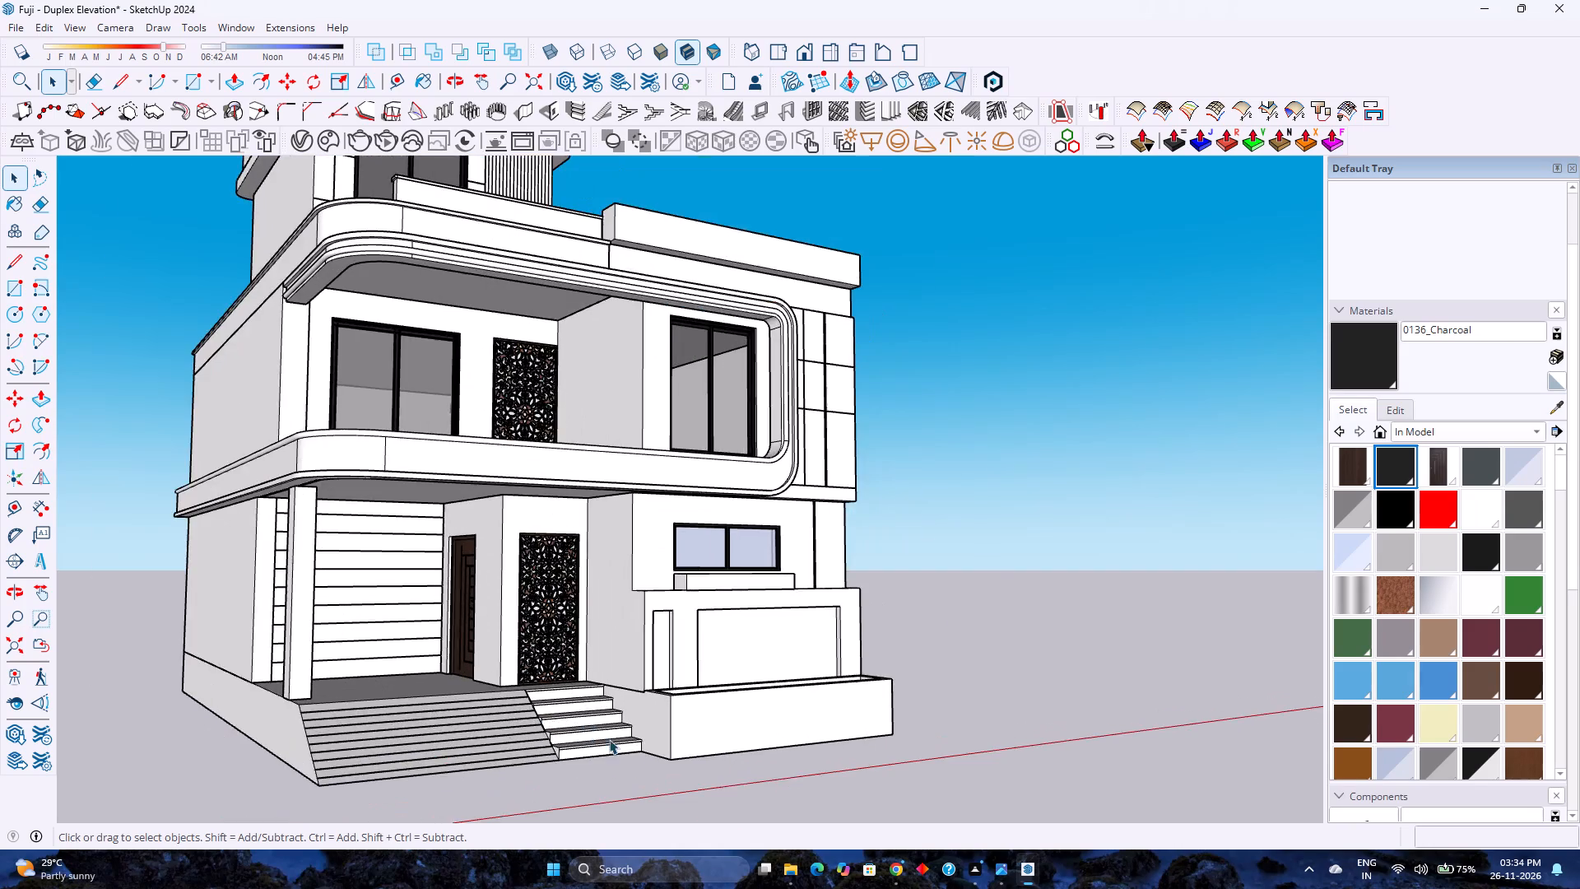
{"action": "scroll", "coordinate": [609, 739], "scroll_direction": "up", "scroll_amount": 16}
{"action": "middle_click_drag", "start_coordinate": [609, 739], "coordinate": [509, 506]}
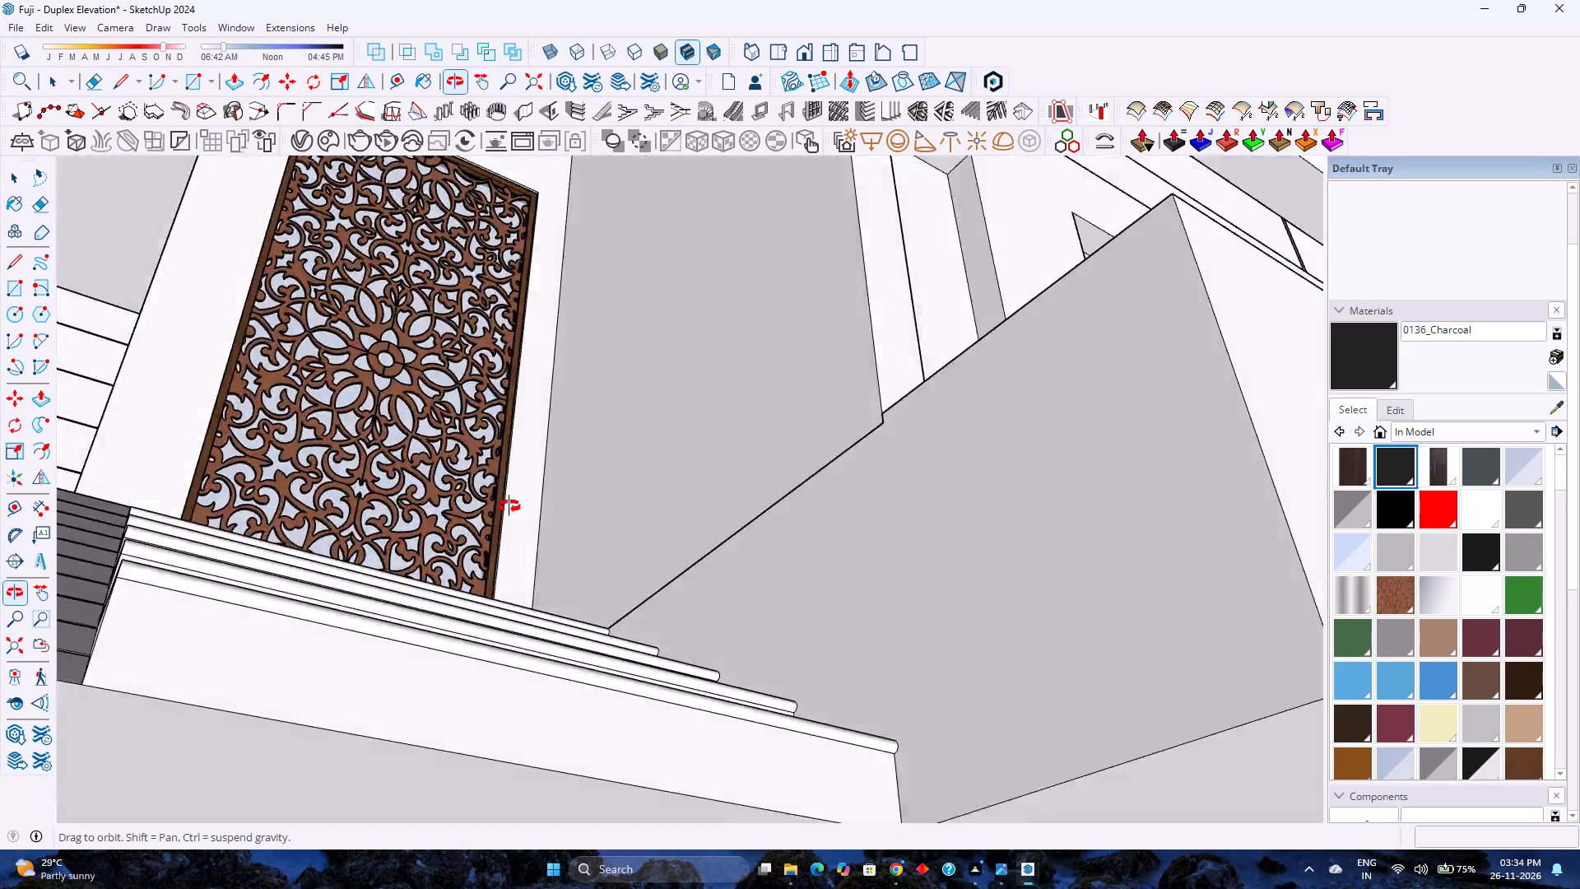
{"action": "middle_click_drag", "start_coordinate": [509, 506], "coordinate": [742, 719]}
{"action": "middle_click", "coordinate": [742, 719]}
{"action": "scroll", "coordinate": [592, 641], "scroll_direction": "down", "scroll_amount": 8}
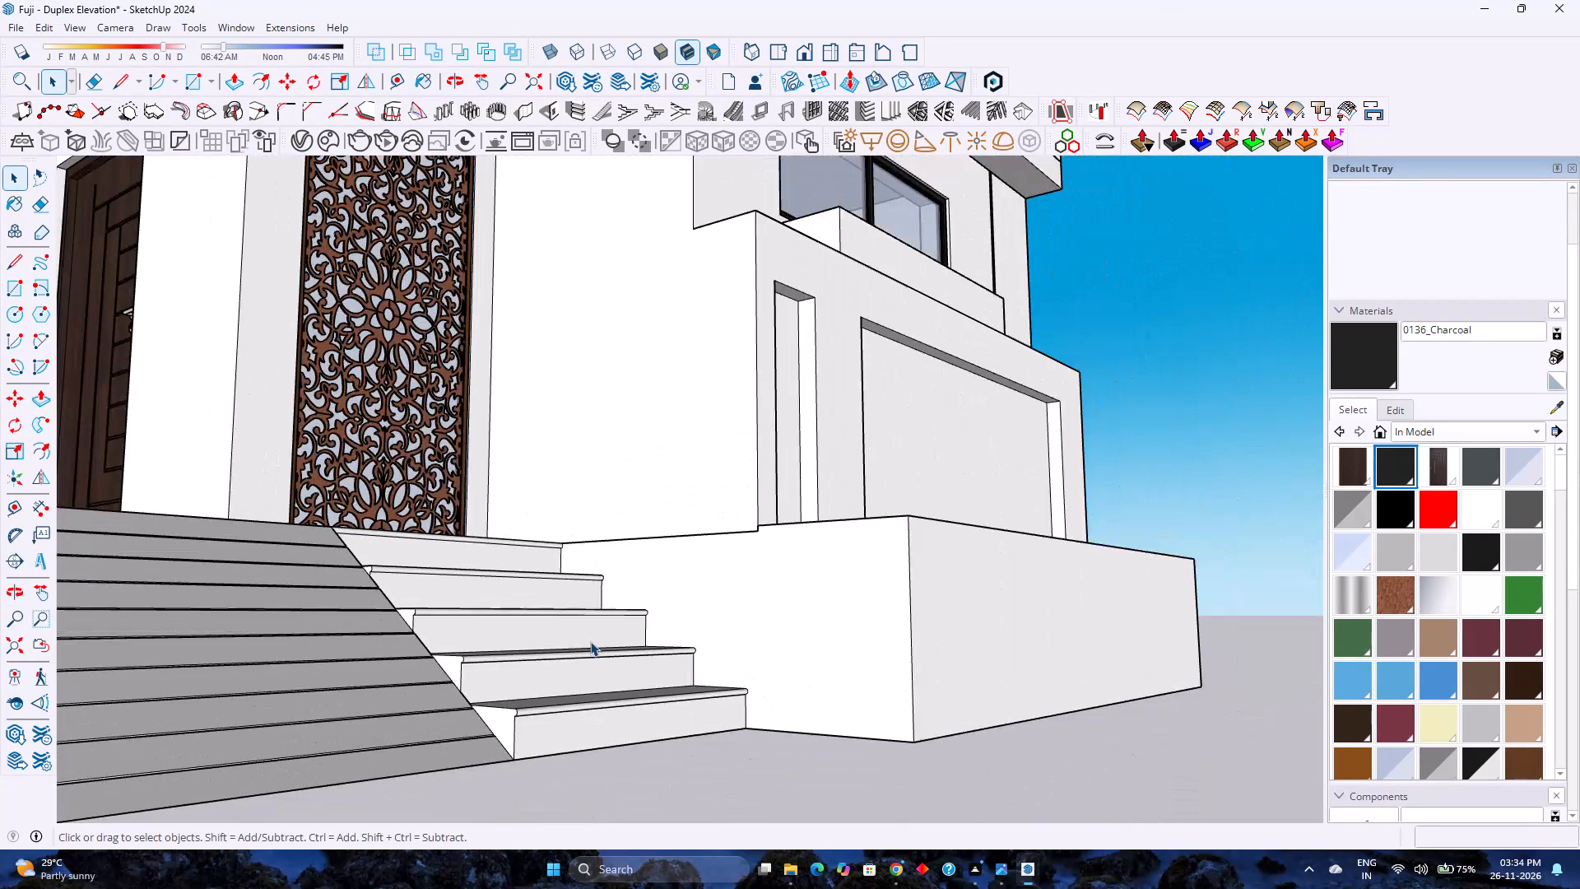
{"action": "scroll", "coordinate": [590, 641], "scroll_direction": "up", "scroll_amount": 3}
{"action": "scroll", "coordinate": [588, 642], "scroll_direction": "down", "scroll_amount": 2}
{"action": "scroll", "coordinate": [588, 642], "scroll_direction": "up", "scroll_amount": 3}
{"action": "scroll", "coordinate": [588, 642], "scroll_direction": "down", "scroll_amount": 4}
{"action": "scroll", "coordinate": [588, 642], "scroll_direction": "up", "scroll_amount": 4}
{"action": "scroll", "coordinate": [588, 642], "scroll_direction": "down", "scroll_amount": 3}
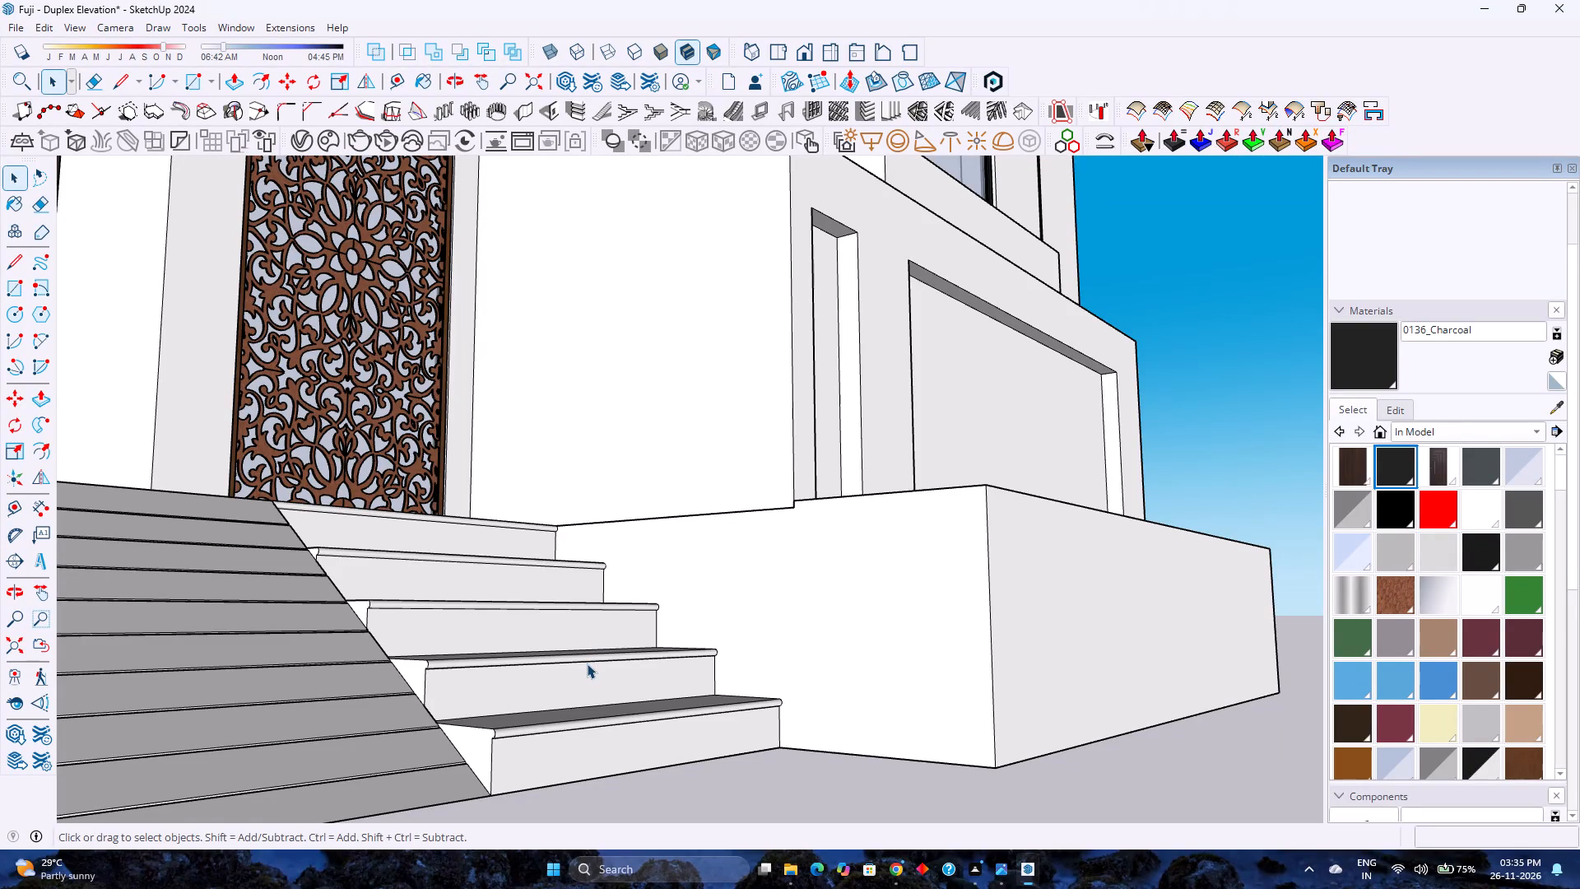
{"action": "scroll", "coordinate": [1029, 888], "scroll_direction": "up", "scroll_amount": 1}
{"action": "scroll", "coordinate": [1023, 873], "scroll_direction": "down", "scroll_amount": 2}
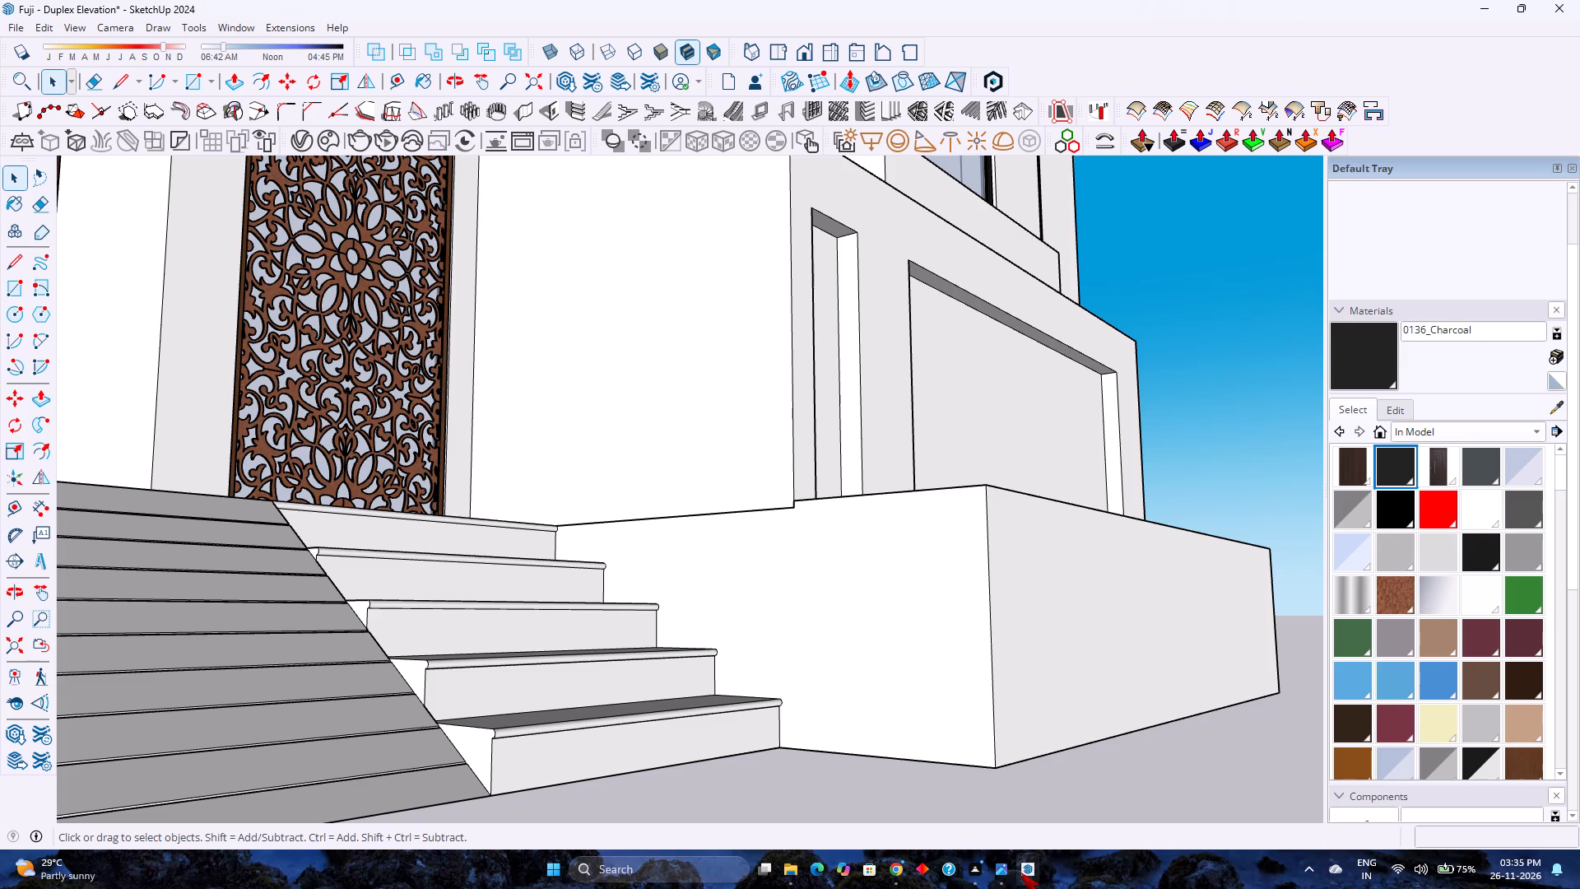
{"action": "scroll", "coordinate": [1021, 873], "scroll_direction": "down", "scroll_amount": 1}
{"action": "scroll", "coordinate": [867, 616], "scroll_direction": "down", "scroll_amount": 2}
{"action": "scroll", "coordinate": [868, 623], "scroll_direction": "up", "scroll_amount": 3}
{"action": "scroll", "coordinate": [868, 623], "scroll_direction": "down", "scroll_amount": 3}
{"action": "scroll", "coordinate": [868, 623], "scroll_direction": "up", "scroll_amount": 3}
{"action": "scroll", "coordinate": [868, 627], "scroll_direction": "down", "scroll_amount": 1}
{"action": "scroll", "coordinate": [868, 627], "scroll_direction": "up", "scroll_amount": 3}
{"action": "scroll", "coordinate": [868, 627], "scroll_direction": "down", "scroll_amount": 3}
{"action": "scroll", "coordinate": [869, 627], "scroll_direction": "up", "scroll_amount": 4}
{"action": "scroll", "coordinate": [880, 635], "scroll_direction": "down", "scroll_amount": 4}
{"action": "scroll", "coordinate": [880, 635], "scroll_direction": "up", "scroll_amount": 2}
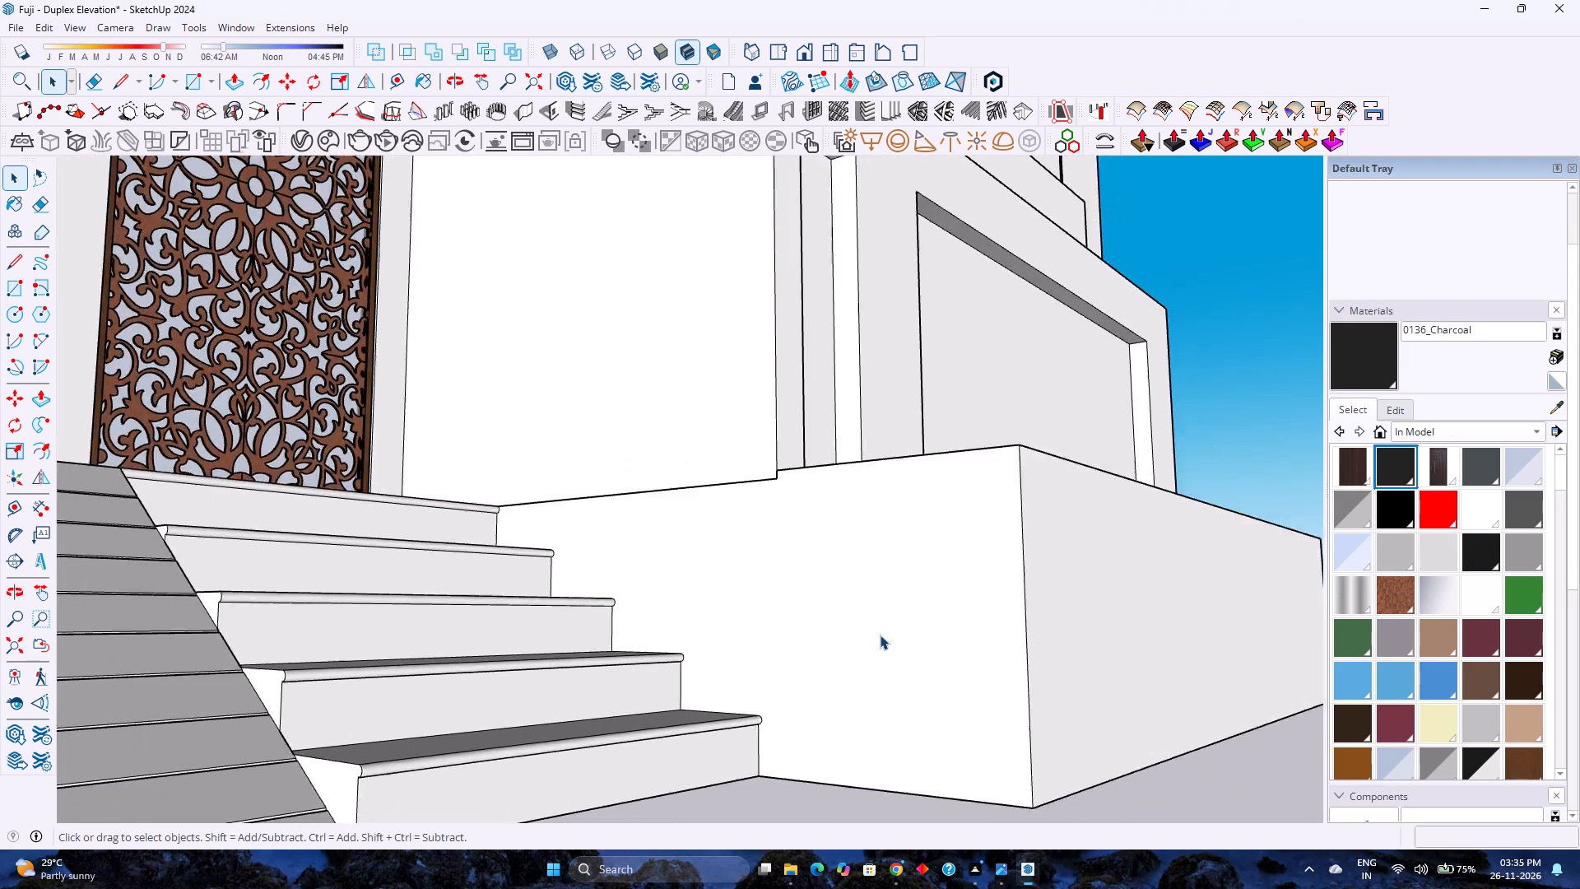
{"action": "scroll", "coordinate": [880, 635], "scroll_direction": "up", "scroll_amount": 2}
{"action": "scroll", "coordinate": [880, 635], "scroll_direction": "down", "scroll_amount": 4}
{"action": "scroll", "coordinate": [880, 635], "scroll_direction": "up", "scroll_amount": 4}
{"action": "scroll", "coordinate": [880, 635], "scroll_direction": "down", "scroll_amount": 4}
{"action": "scroll", "coordinate": [880, 635], "scroll_direction": "up", "scroll_amount": 4}
{"action": "scroll", "coordinate": [880, 635], "scroll_direction": "down", "scroll_amount": 4}
{"action": "scroll", "coordinate": [880, 635], "scroll_direction": "up", "scroll_amount": 3}
{"action": "scroll", "coordinate": [880, 635], "scroll_direction": "down", "scroll_amount": 3}
{"action": "scroll", "coordinate": [874, 647], "scroll_direction": "up", "scroll_amount": 1}
{"action": "scroll", "coordinate": [876, 649], "scroll_direction": "down", "scroll_amount": 2}
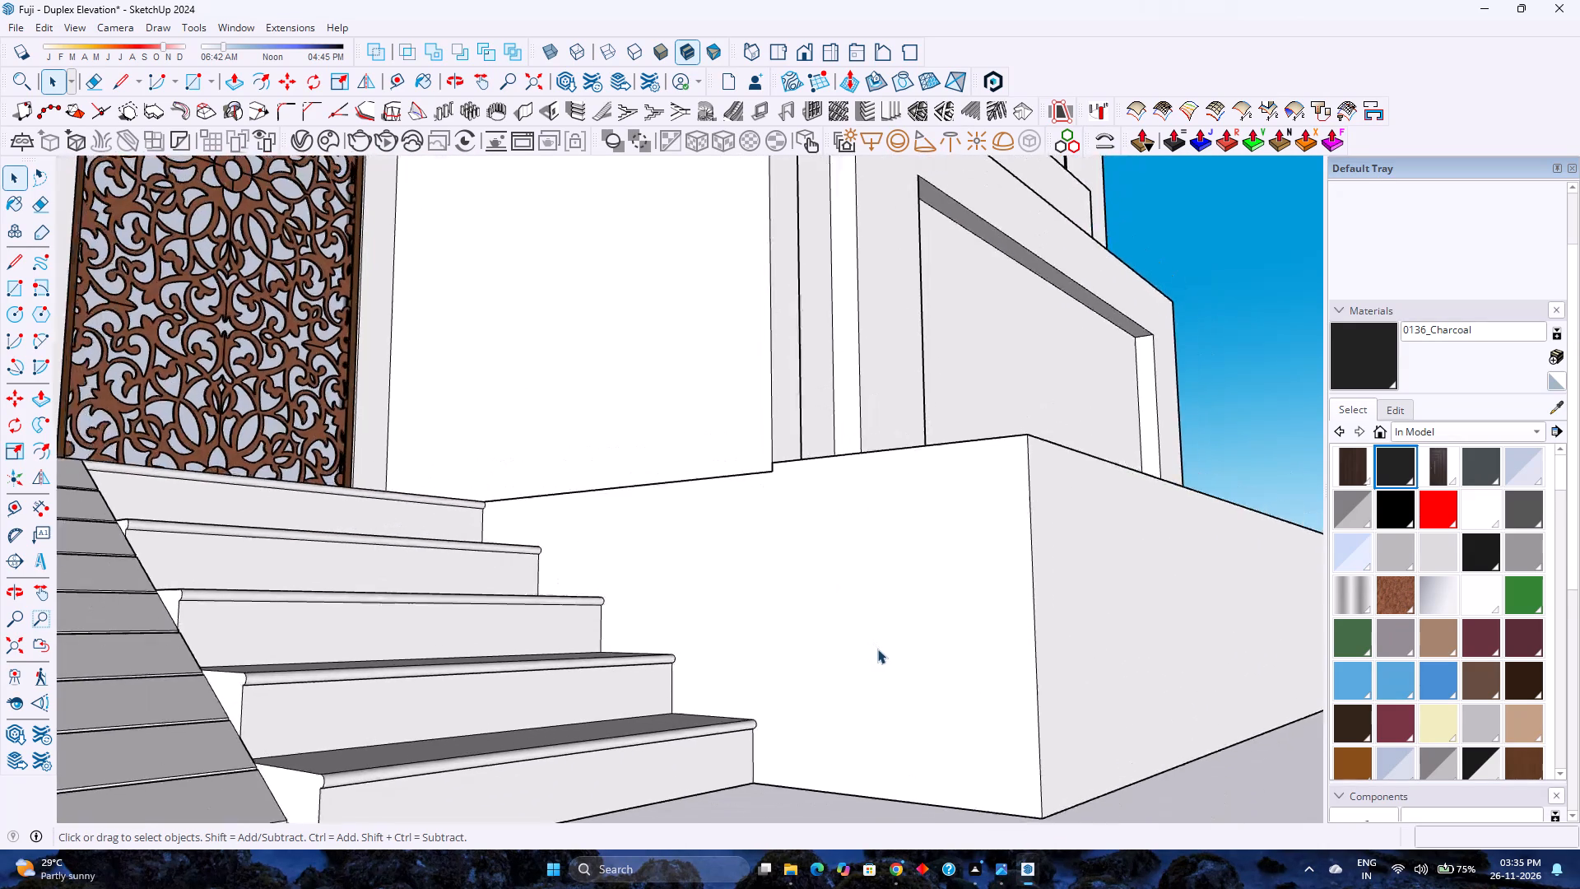
{"action": "scroll", "coordinate": [877, 649], "scroll_direction": "down", "scroll_amount": 7}
{"action": "scroll", "coordinate": [877, 649], "scroll_direction": "up", "scroll_amount": 5}
{"action": "scroll", "coordinate": [877, 649], "scroll_direction": "down", "scroll_amount": 5}
{"action": "scroll", "coordinate": [877, 649], "scroll_direction": "up", "scroll_amount": 5}
{"action": "scroll", "coordinate": [877, 649], "scroll_direction": "down", "scroll_amount": 5}
{"action": "scroll", "coordinate": [877, 649], "scroll_direction": "up", "scroll_amount": 4}
{"action": "scroll", "coordinate": [877, 649], "scroll_direction": "down", "scroll_amount": 4}
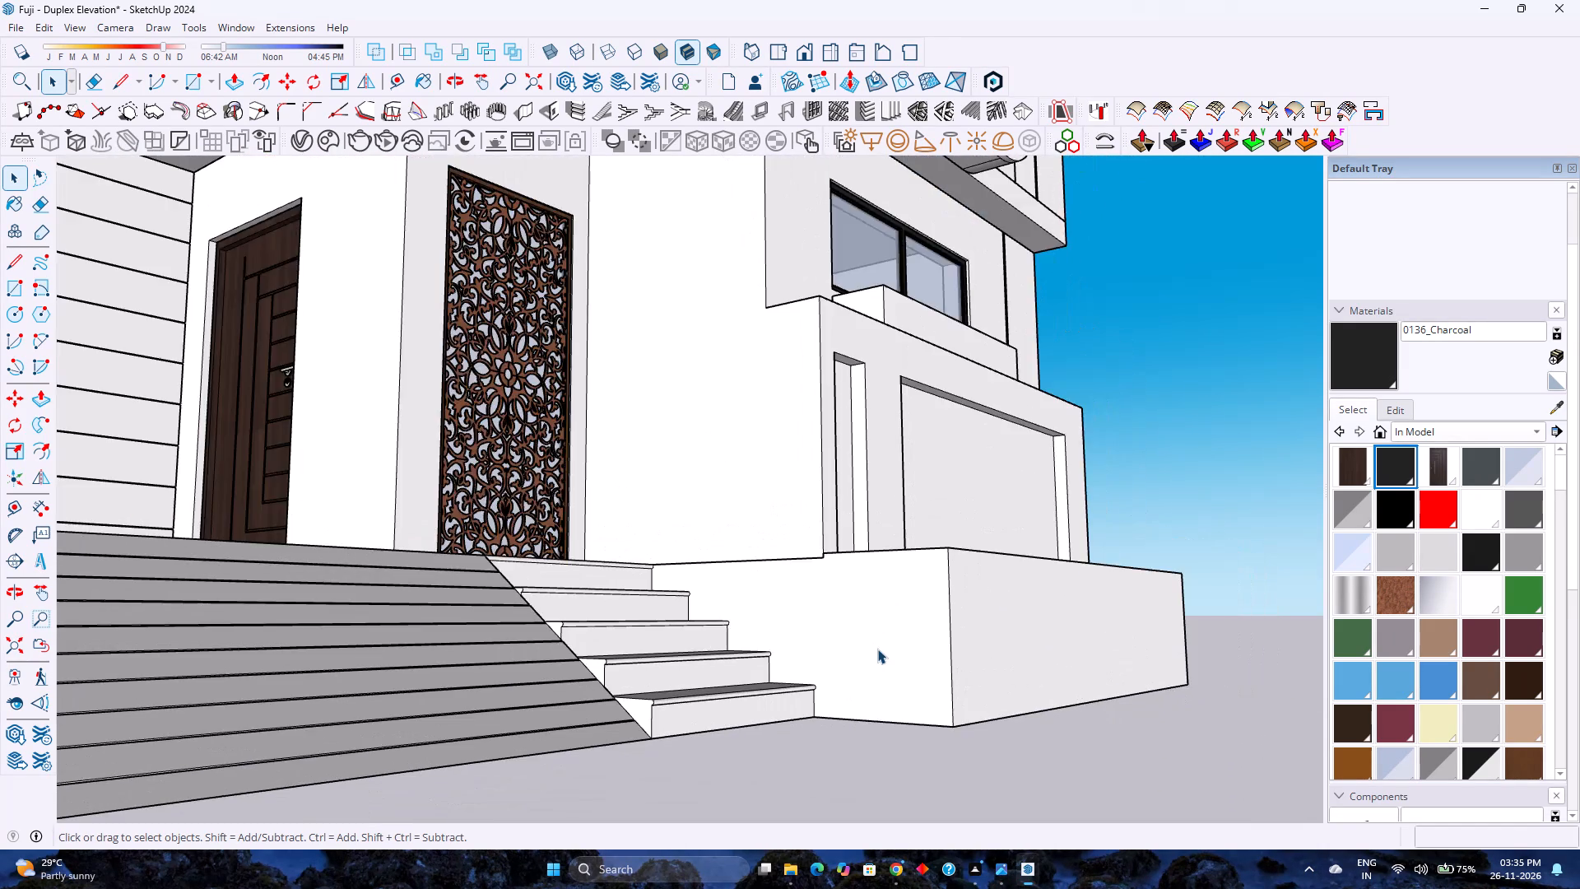
Examine the whole duplex from a low corner angle, covering the side wall, curved balcony band, entrance and rooftop room.
{"action": "scroll", "coordinate": [877, 649], "scroll_direction": "down", "scroll_amount": 12}
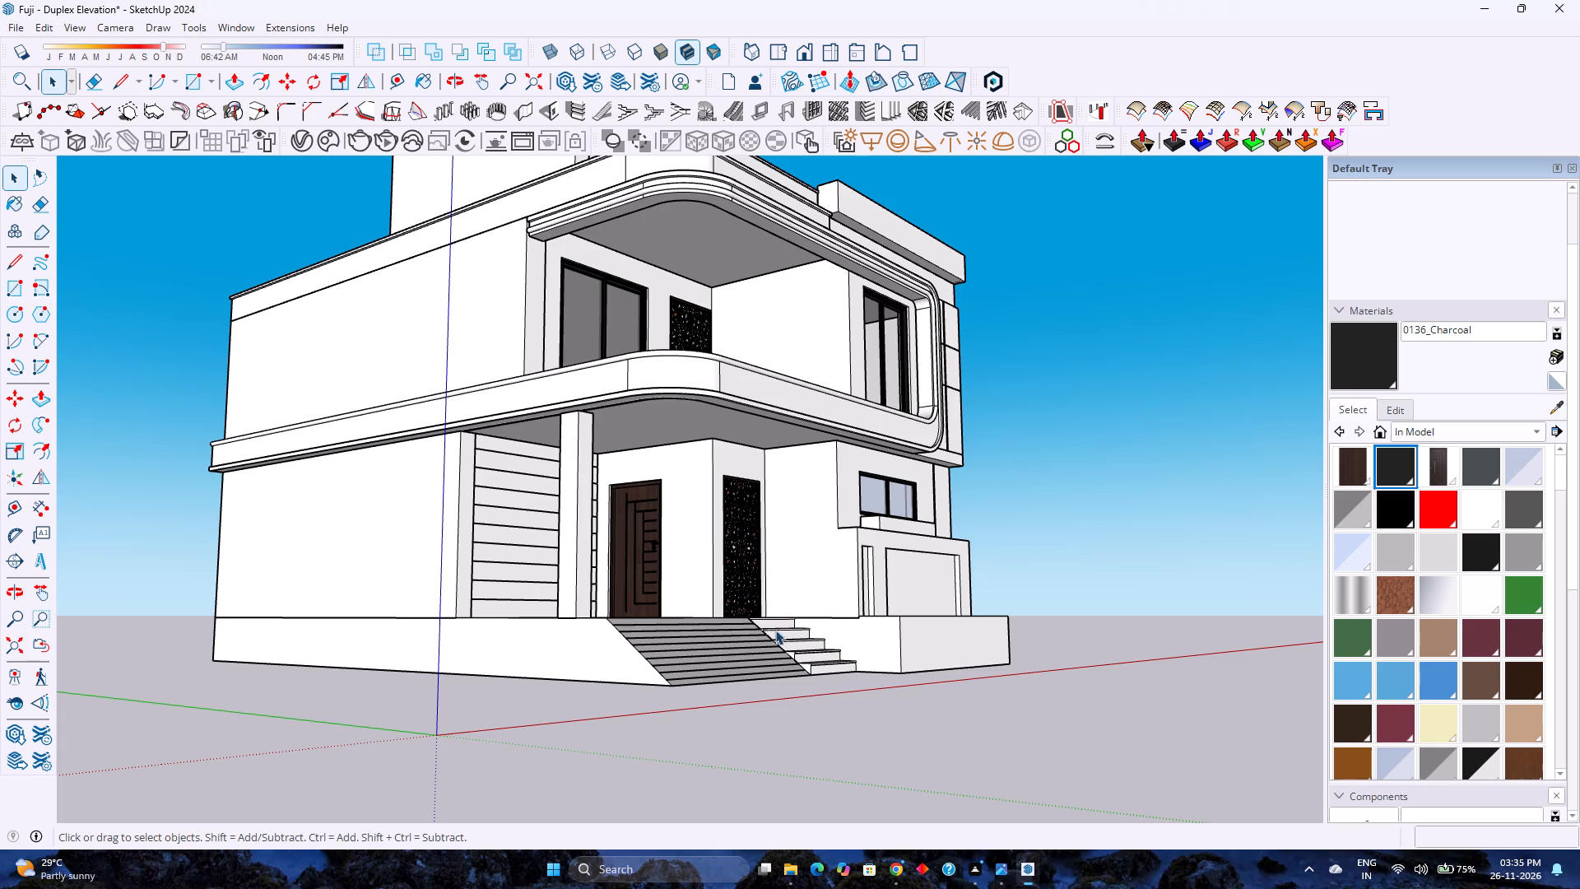
{"action": "scroll", "coordinate": [837, 651], "scroll_direction": "down", "scroll_amount": 6}
{"action": "scroll", "coordinate": [829, 644], "scroll_direction": "up", "scroll_amount": 3}
{"action": "scroll", "coordinate": [829, 643], "scroll_direction": "down", "scroll_amount": 1}
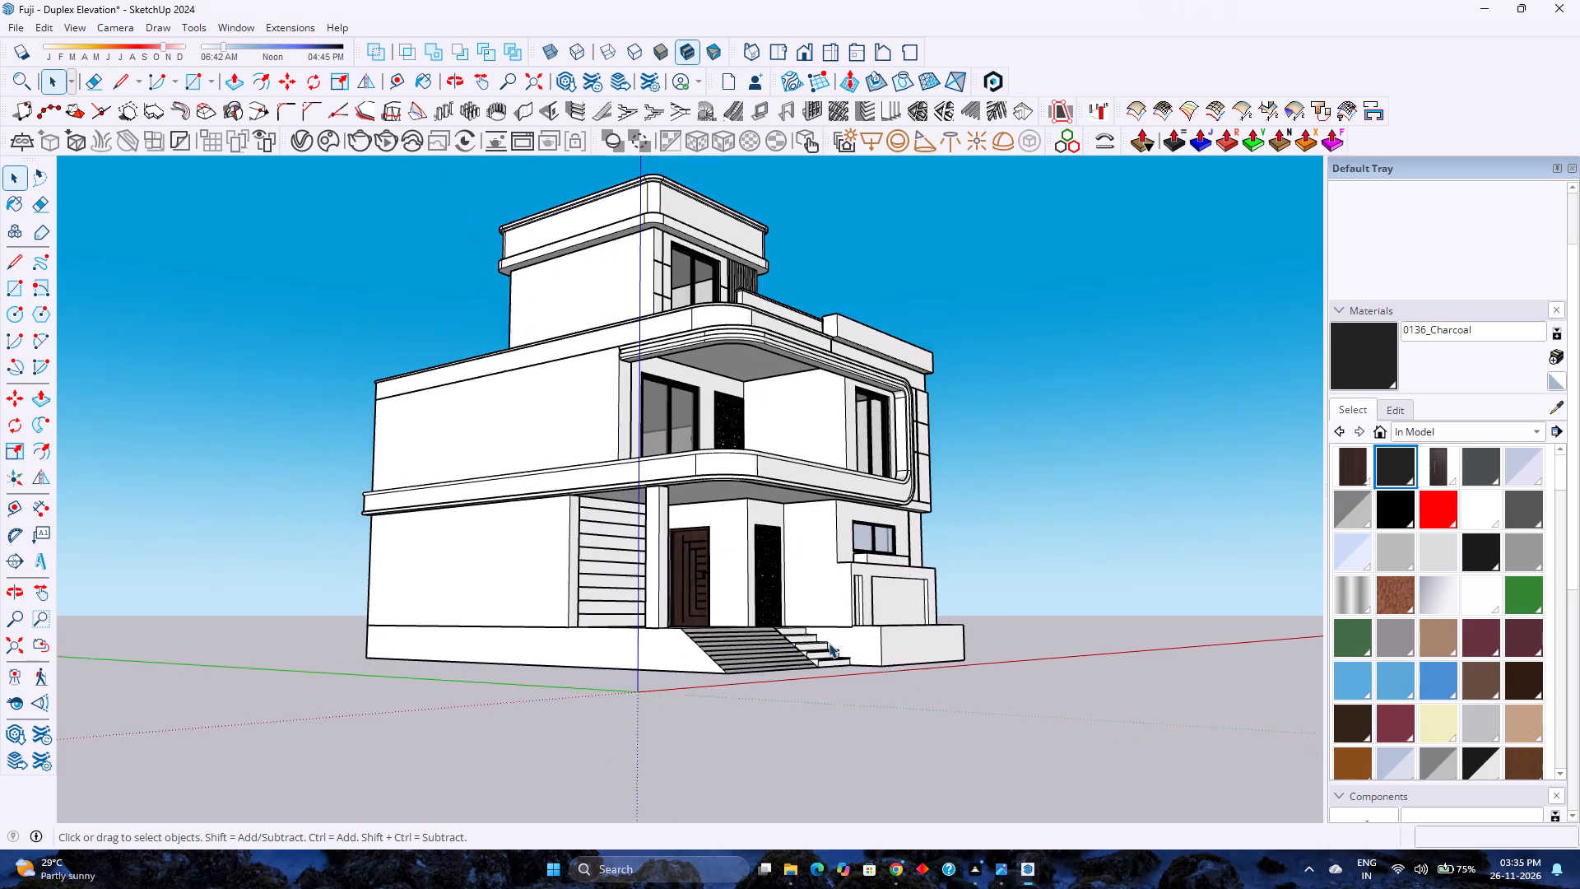
{"action": "scroll", "coordinate": [829, 643], "scroll_direction": "down", "scroll_amount": 1}
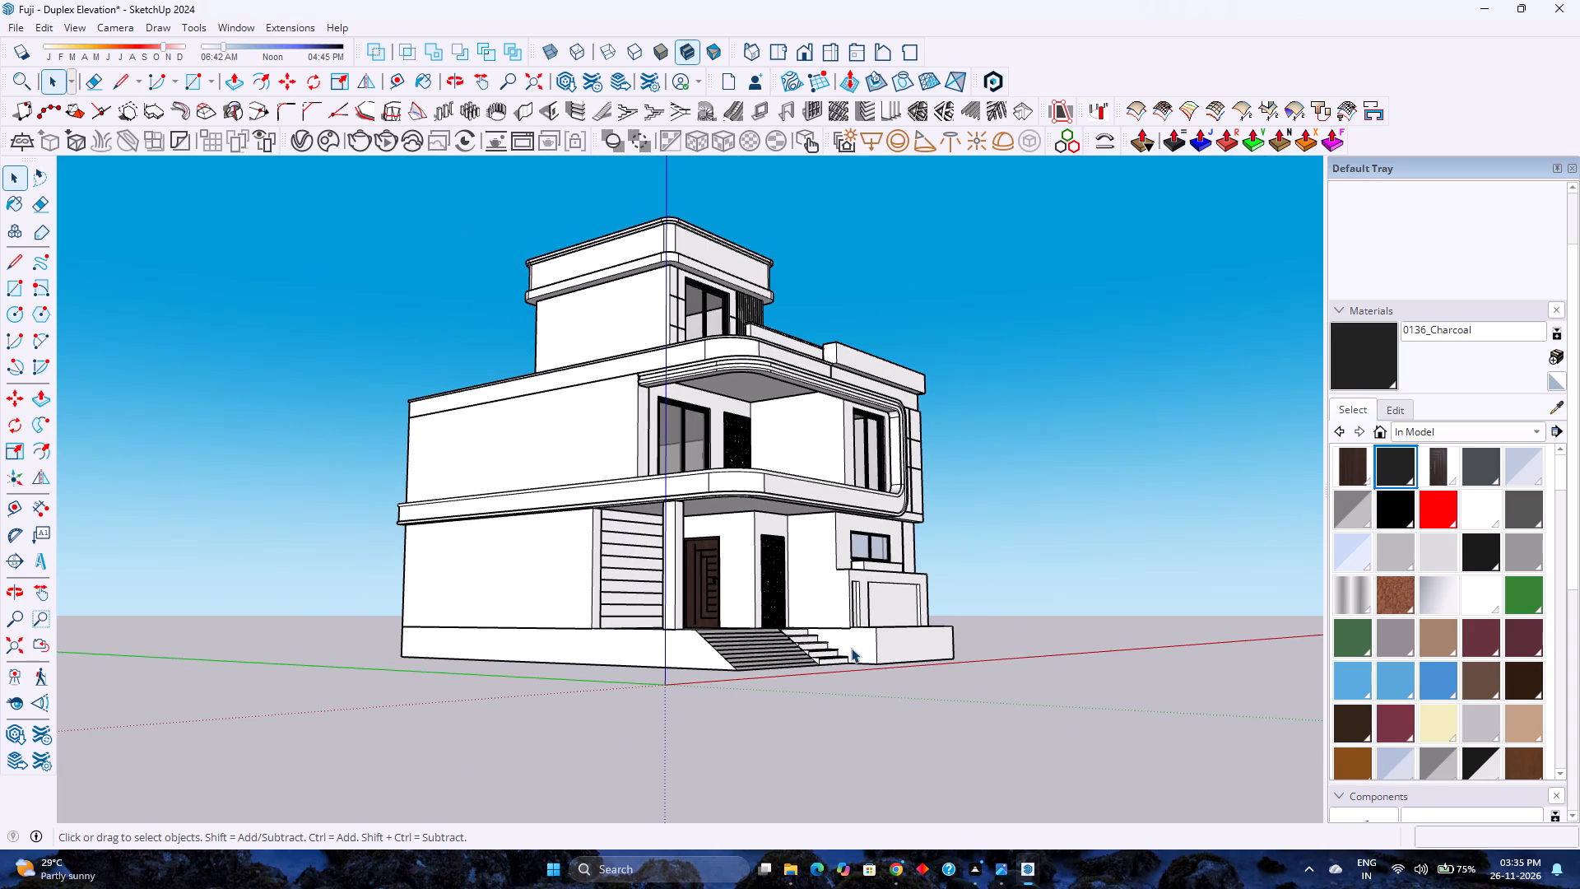
{"action": "scroll", "coordinate": [796, 649], "scroll_direction": "down", "scroll_amount": 2}
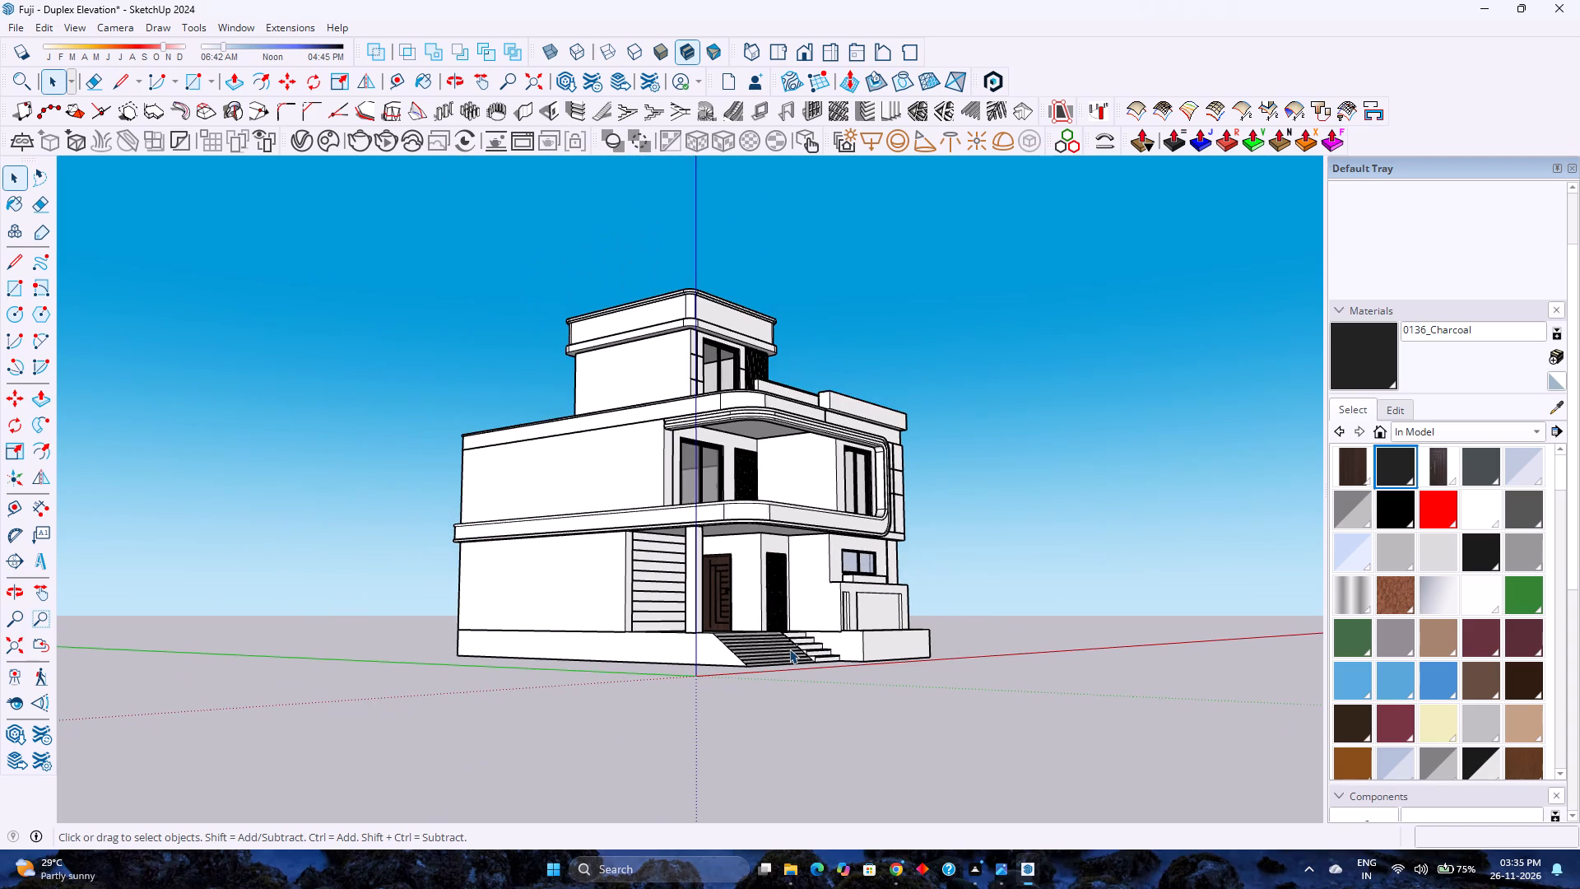
{"action": "scroll", "coordinate": [789, 649], "scroll_direction": "up", "scroll_amount": 1}
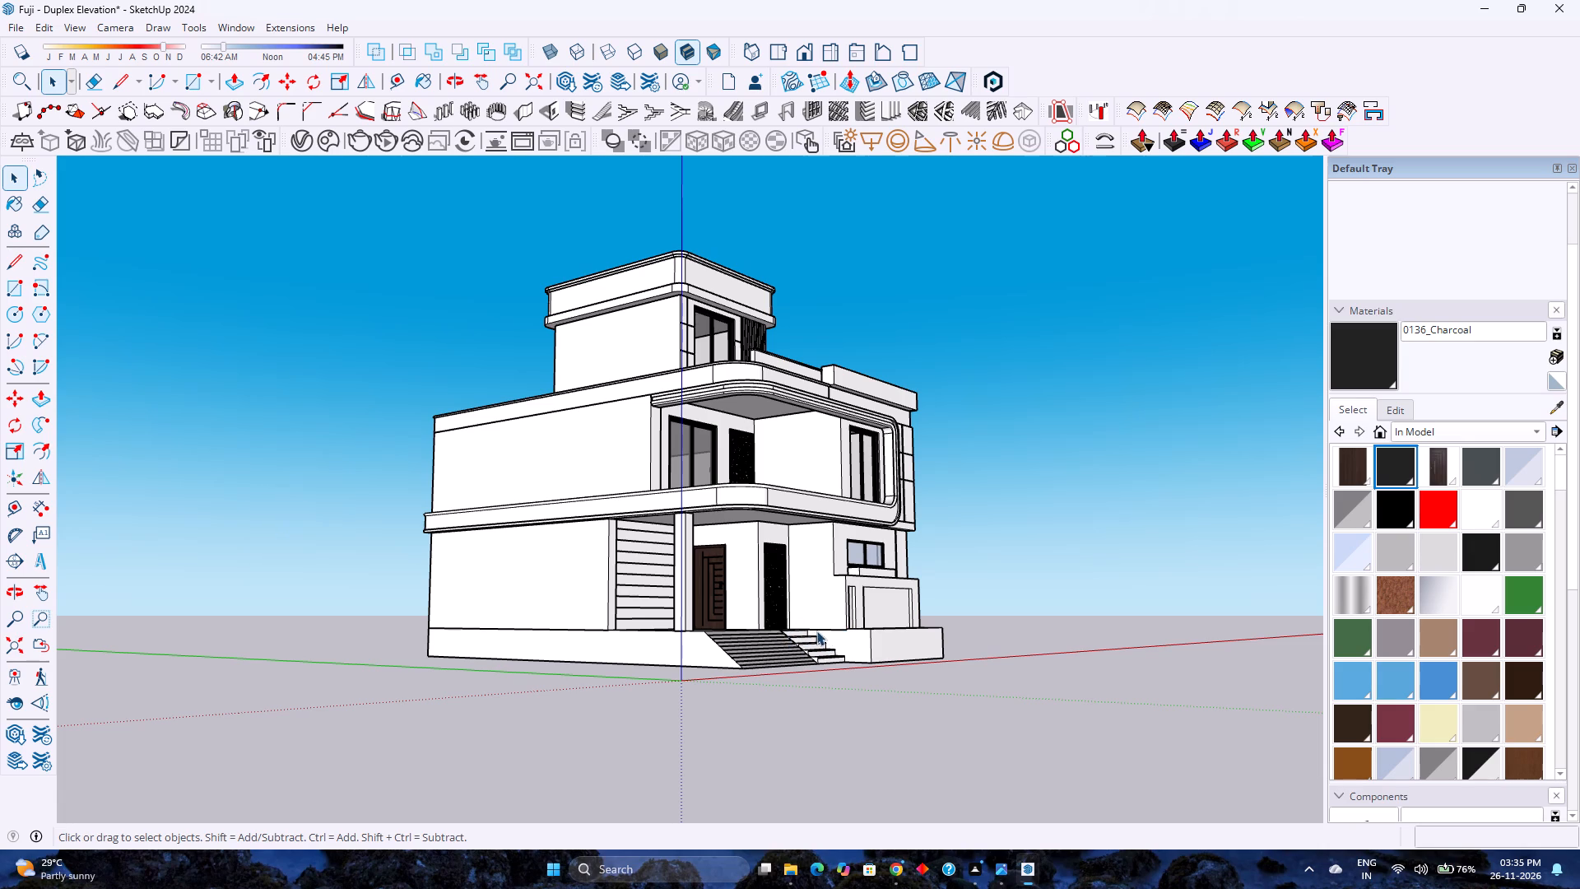
{"action": "scroll", "coordinate": [830, 632], "scroll_direction": "down", "scroll_amount": 2}
{"action": "scroll", "coordinate": [896, 591], "scroll_direction": "up", "scroll_amount": 2}
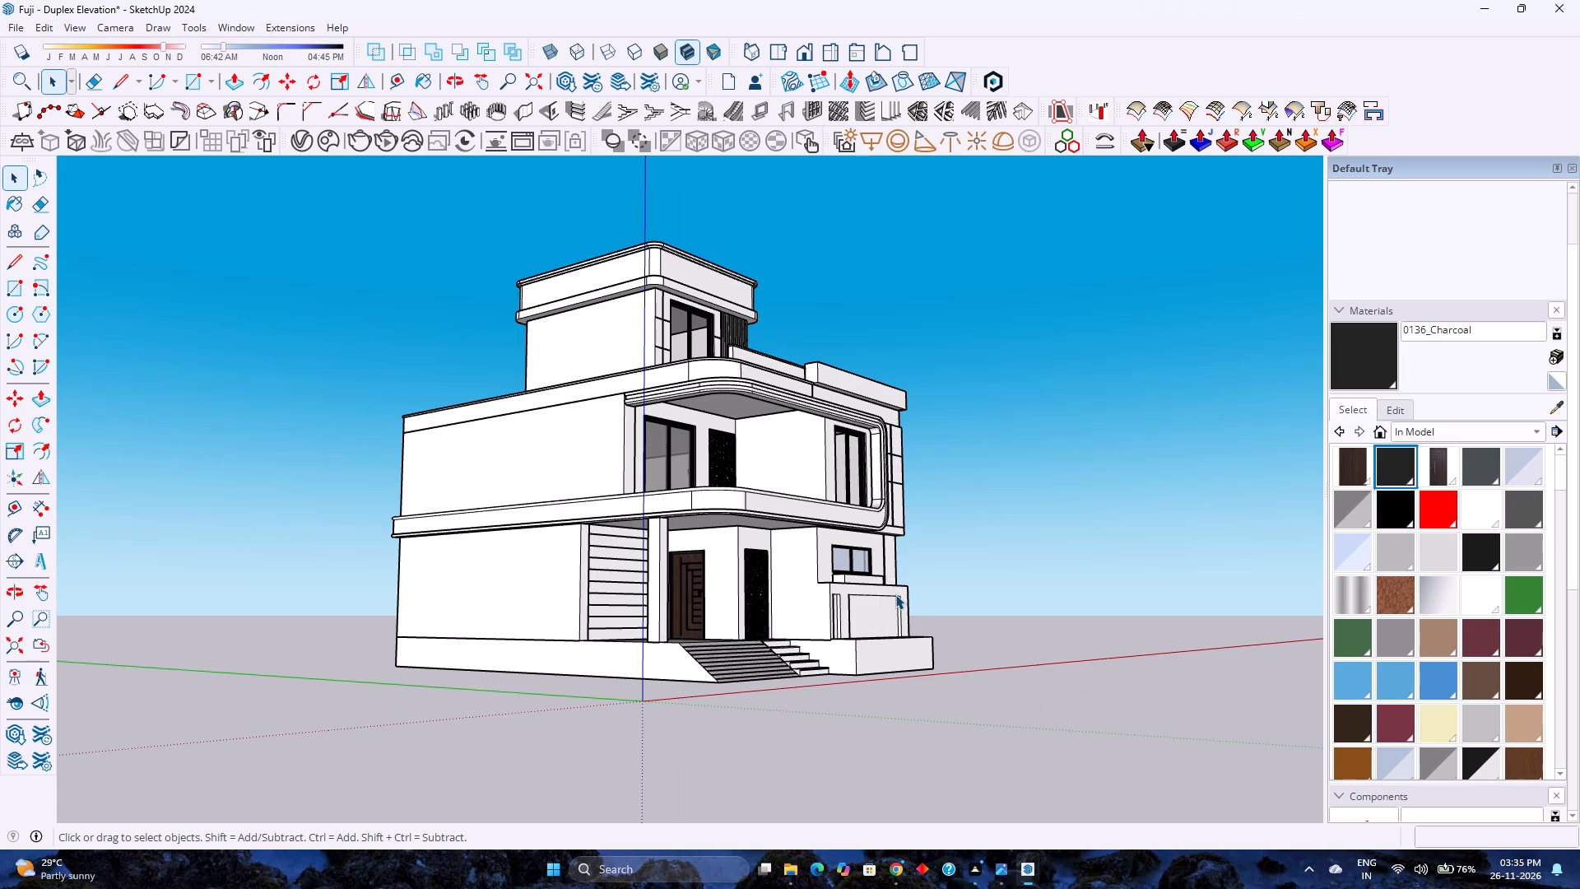
{"action": "scroll", "coordinate": [874, 607], "scroll_direction": "down", "scroll_amount": 2}
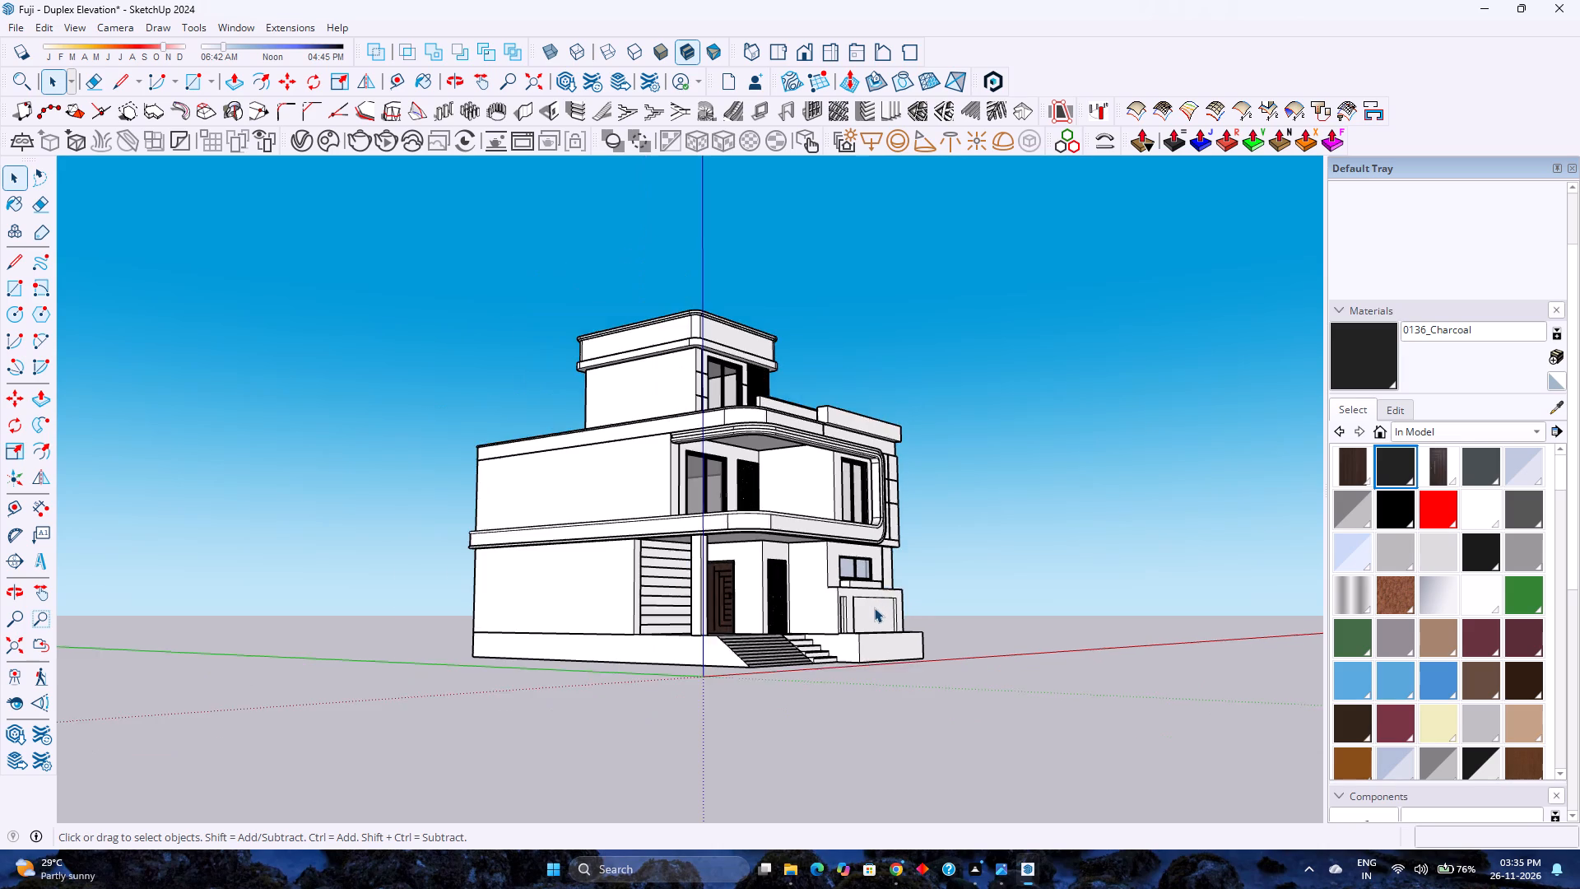
{"action": "scroll", "coordinate": [874, 607], "scroll_direction": "up", "scroll_amount": 8}
{"action": "scroll", "coordinate": [872, 607], "scroll_direction": "down", "scroll_amount": 3}
{"action": "scroll", "coordinate": [887, 609], "scroll_direction": "up", "scroll_amount": 3}
{"action": "scroll", "coordinate": [887, 612], "scroll_direction": "down", "scroll_amount": 2}
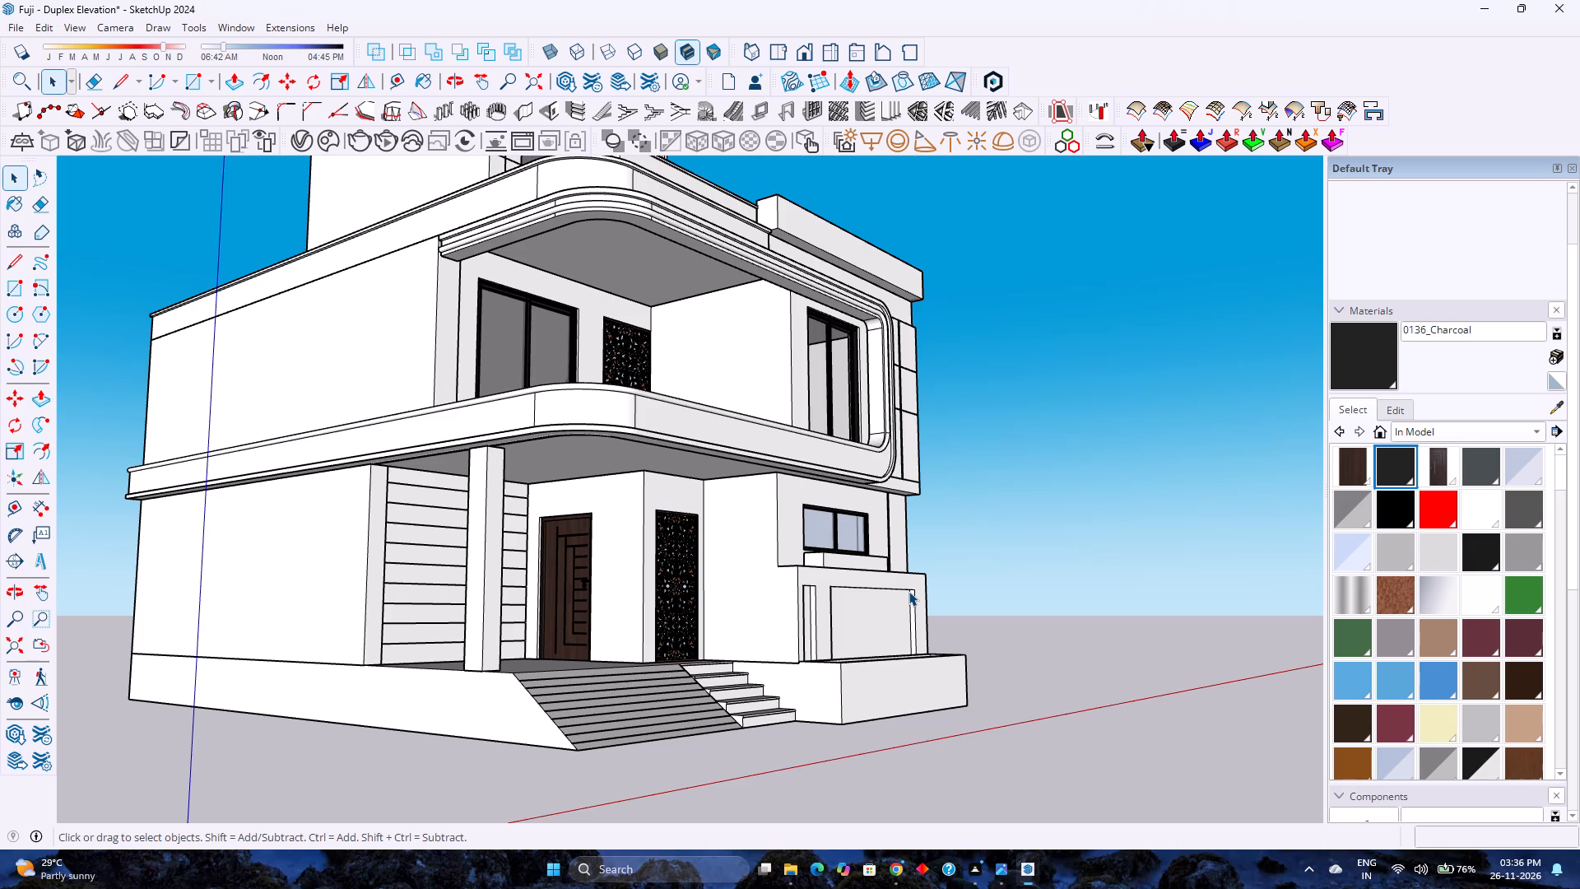
{"action": "scroll", "coordinate": [902, 578], "scroll_direction": "down", "scroll_amount": 4}
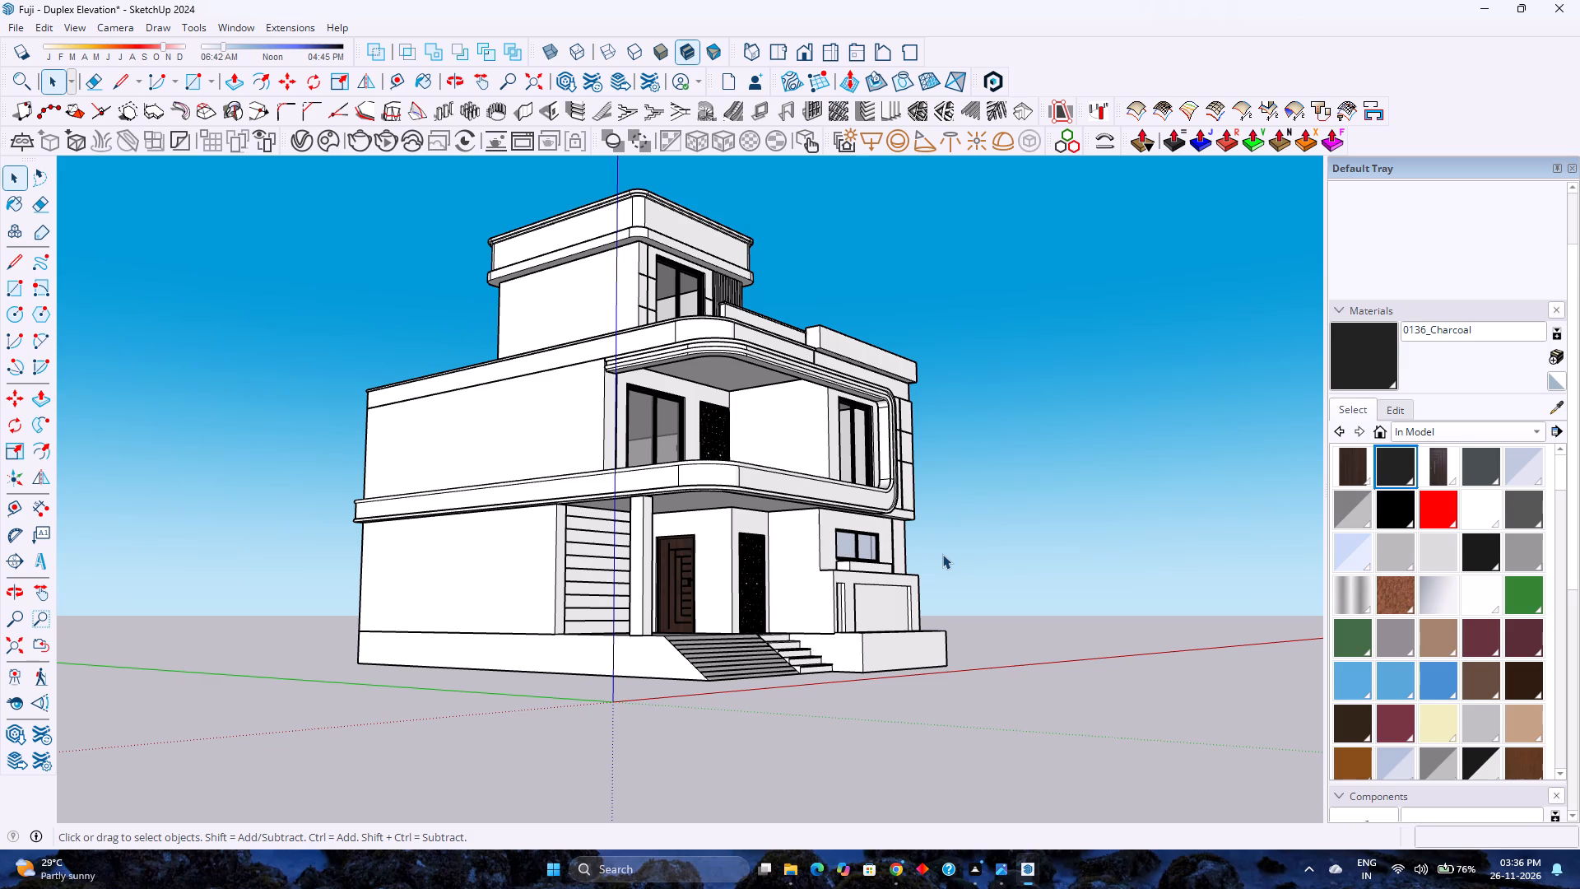
{"action": "scroll", "coordinate": [937, 612], "scroll_direction": "up", "scroll_amount": 5}
{"action": "scroll", "coordinate": [936, 612], "scroll_direction": "down", "scroll_amount": 3}
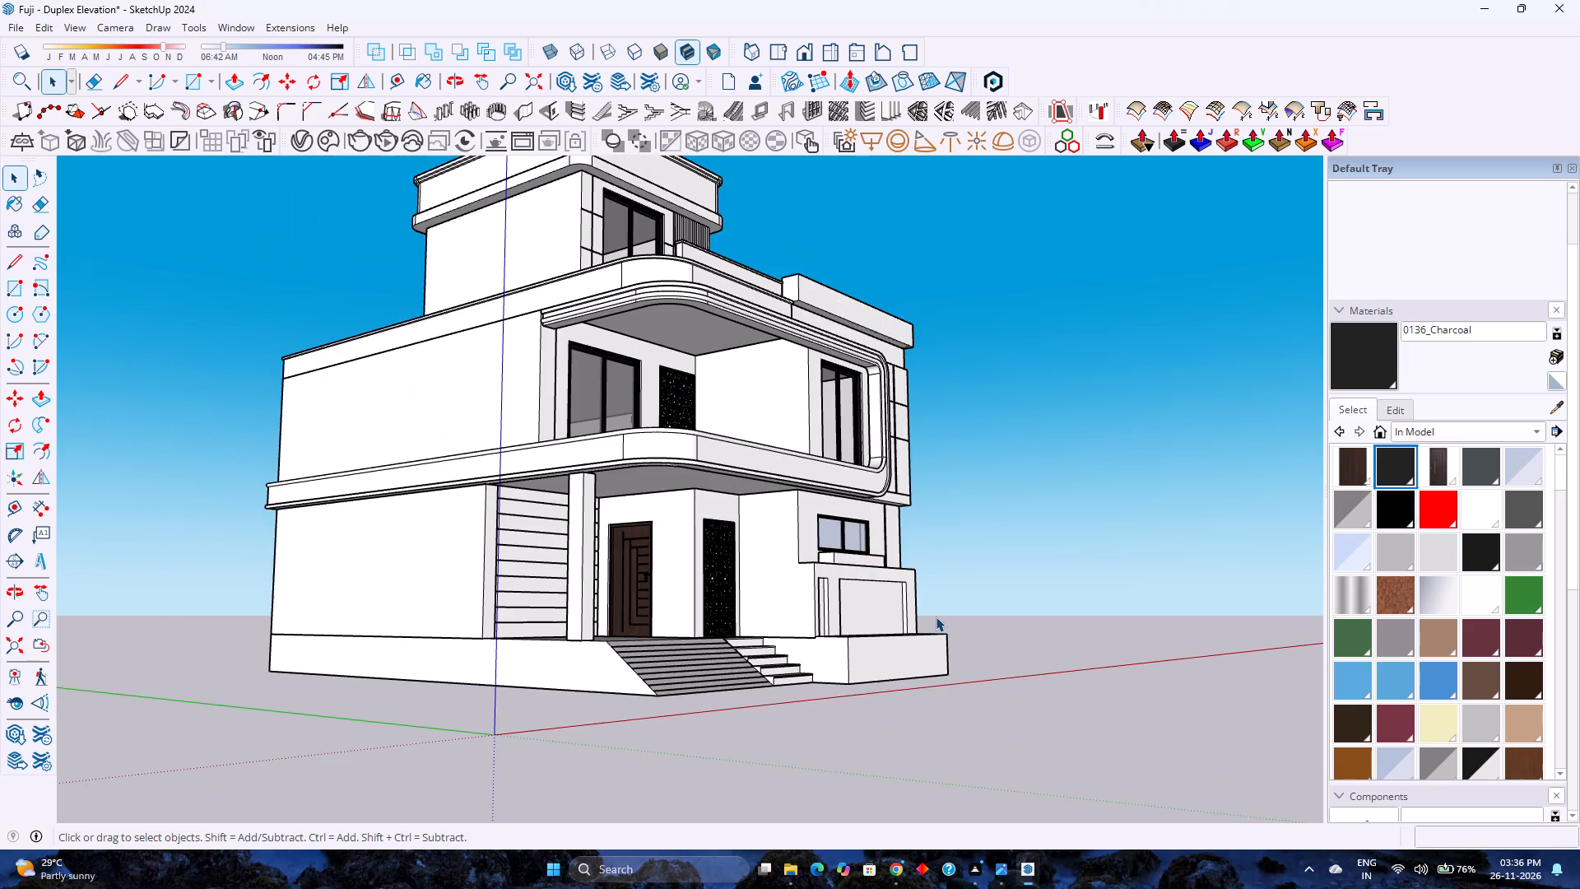
{"action": "scroll", "coordinate": [936, 617], "scroll_direction": "down", "scroll_amount": 3}
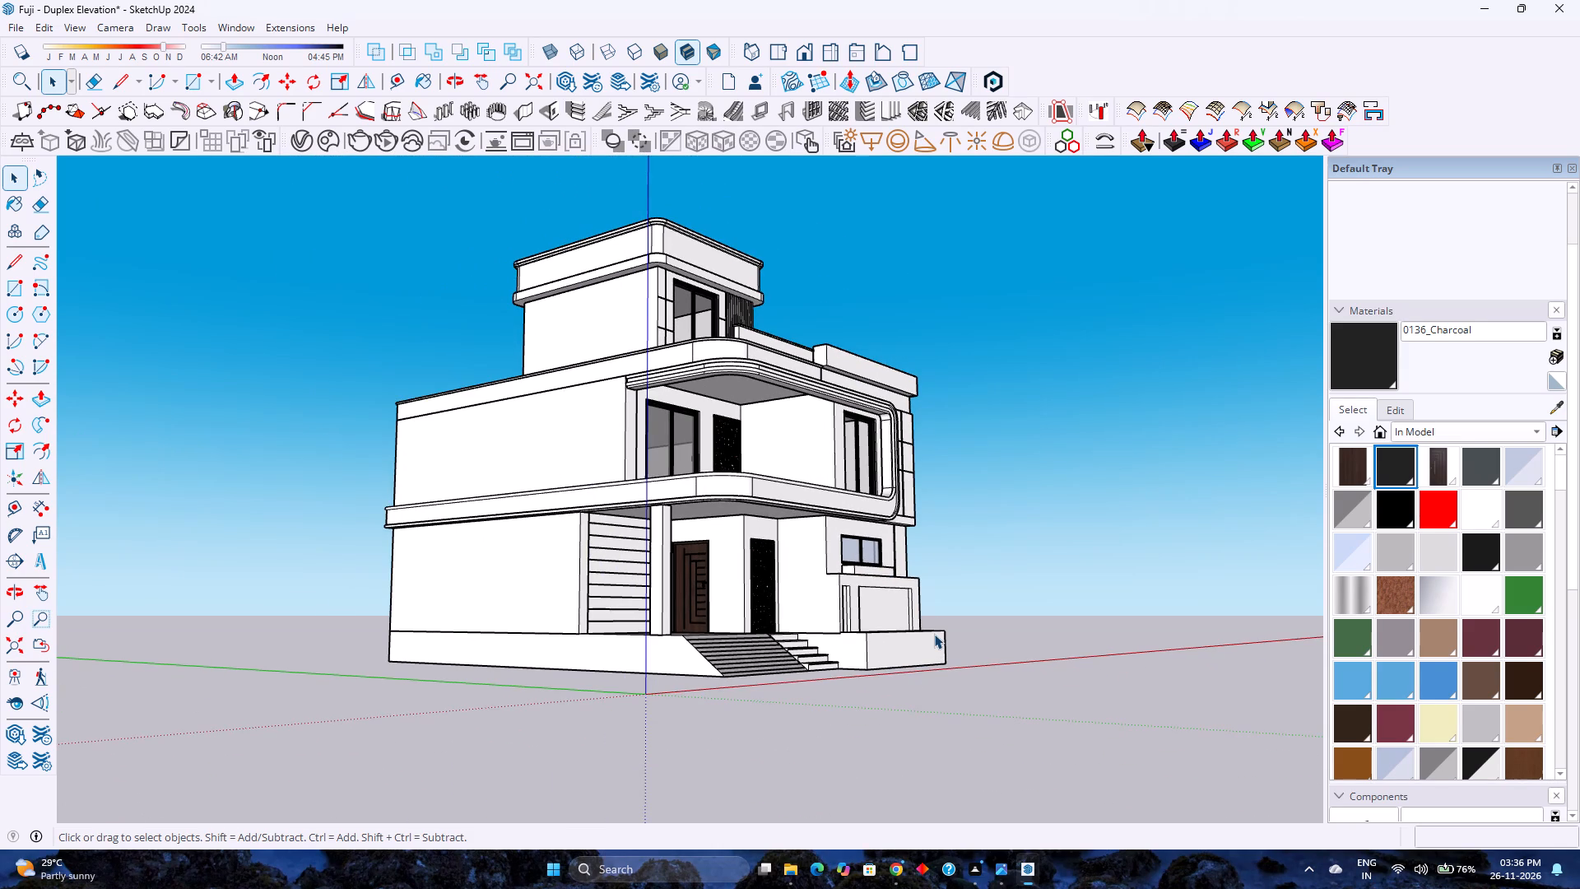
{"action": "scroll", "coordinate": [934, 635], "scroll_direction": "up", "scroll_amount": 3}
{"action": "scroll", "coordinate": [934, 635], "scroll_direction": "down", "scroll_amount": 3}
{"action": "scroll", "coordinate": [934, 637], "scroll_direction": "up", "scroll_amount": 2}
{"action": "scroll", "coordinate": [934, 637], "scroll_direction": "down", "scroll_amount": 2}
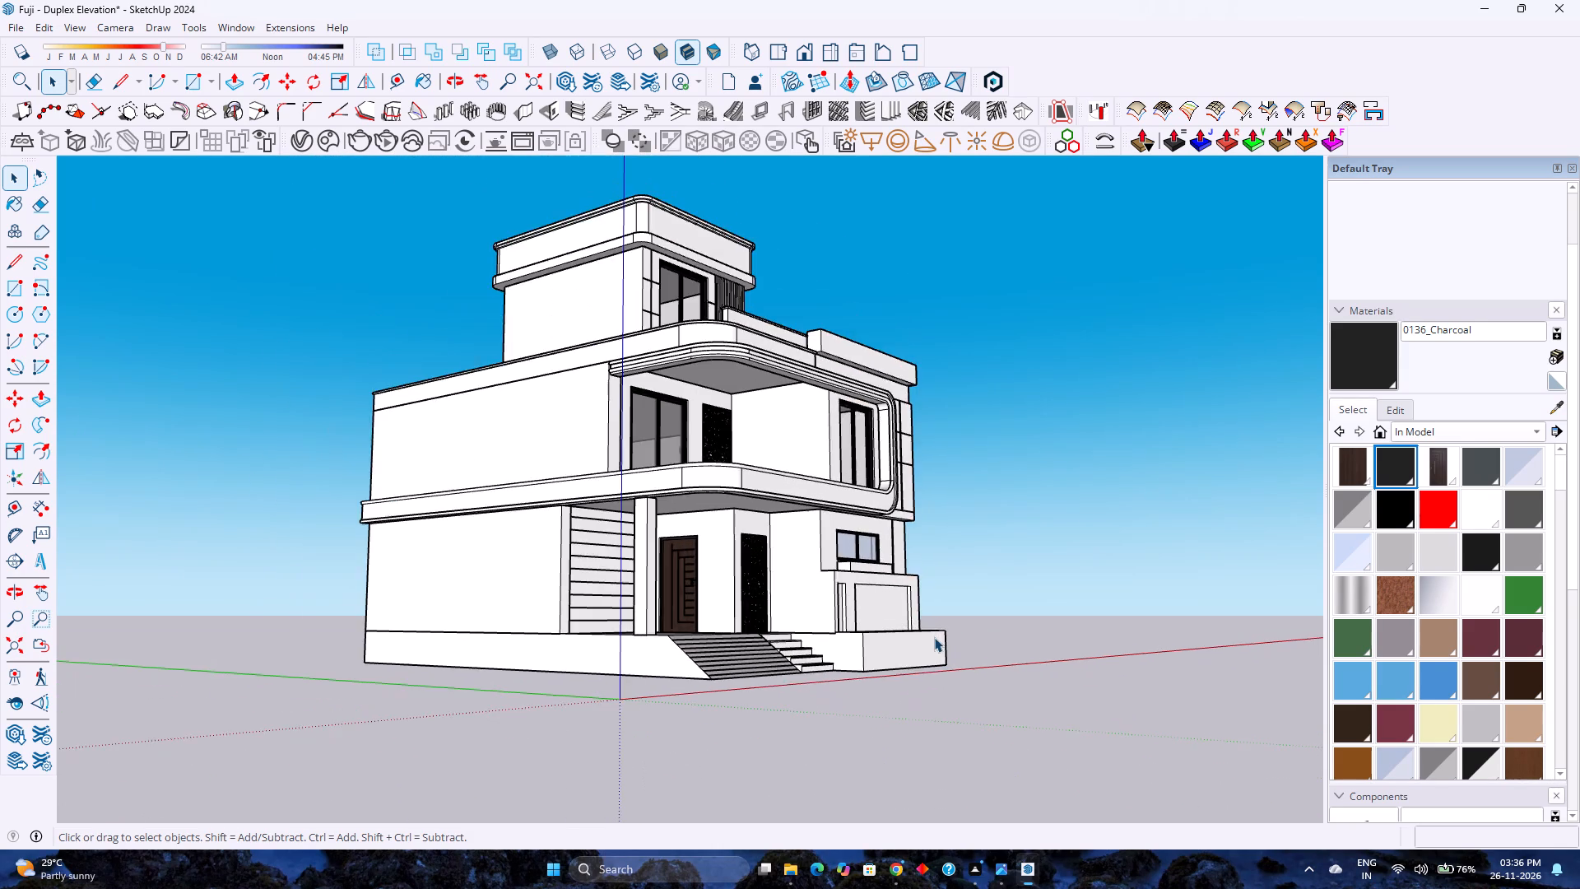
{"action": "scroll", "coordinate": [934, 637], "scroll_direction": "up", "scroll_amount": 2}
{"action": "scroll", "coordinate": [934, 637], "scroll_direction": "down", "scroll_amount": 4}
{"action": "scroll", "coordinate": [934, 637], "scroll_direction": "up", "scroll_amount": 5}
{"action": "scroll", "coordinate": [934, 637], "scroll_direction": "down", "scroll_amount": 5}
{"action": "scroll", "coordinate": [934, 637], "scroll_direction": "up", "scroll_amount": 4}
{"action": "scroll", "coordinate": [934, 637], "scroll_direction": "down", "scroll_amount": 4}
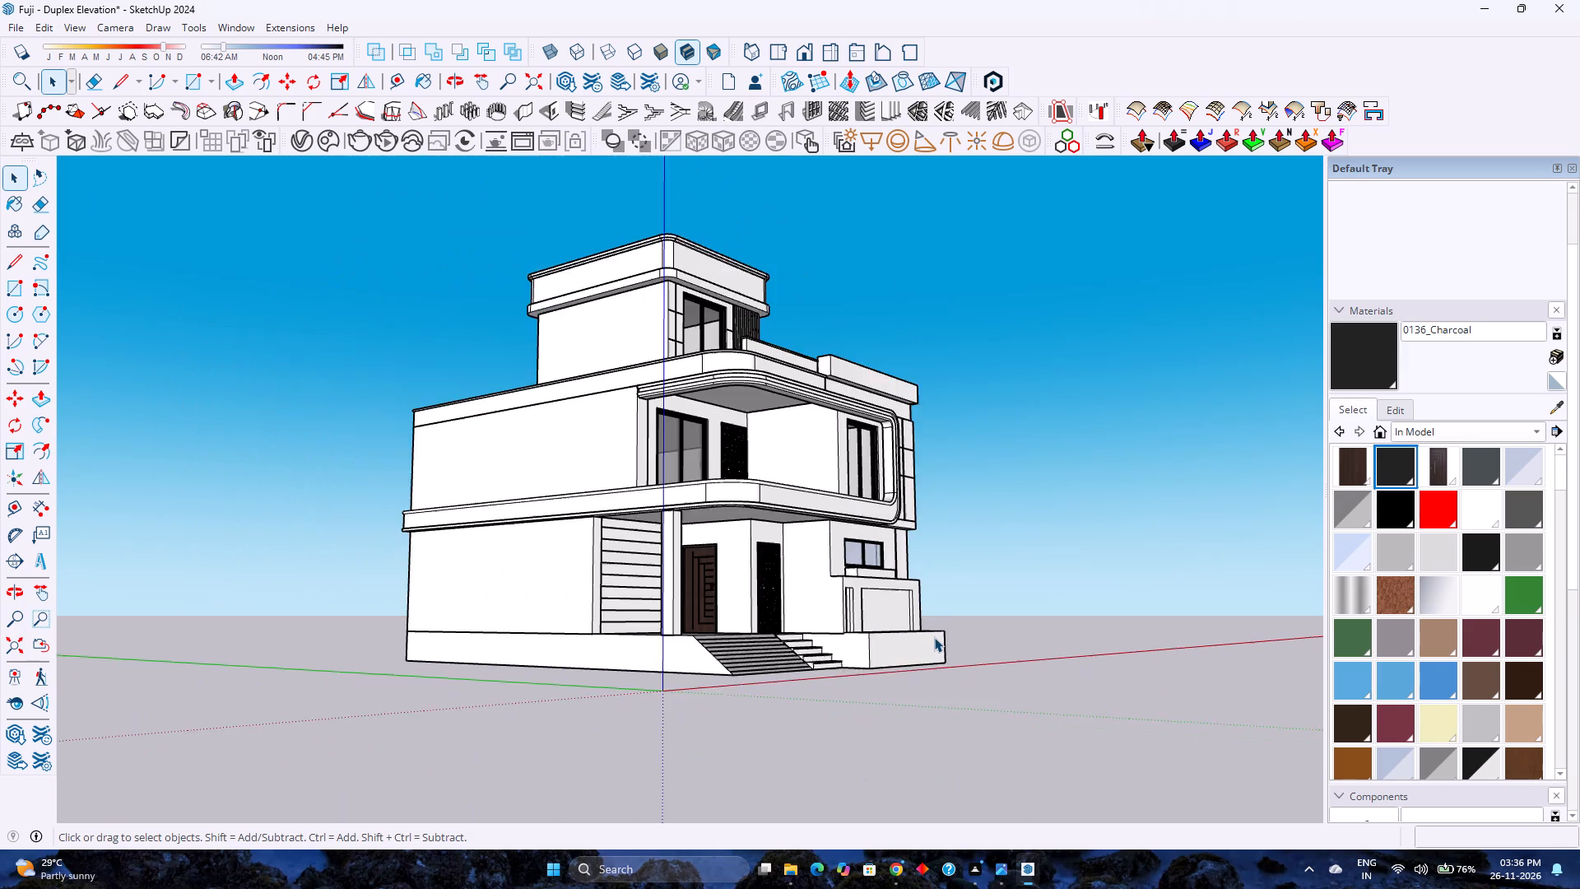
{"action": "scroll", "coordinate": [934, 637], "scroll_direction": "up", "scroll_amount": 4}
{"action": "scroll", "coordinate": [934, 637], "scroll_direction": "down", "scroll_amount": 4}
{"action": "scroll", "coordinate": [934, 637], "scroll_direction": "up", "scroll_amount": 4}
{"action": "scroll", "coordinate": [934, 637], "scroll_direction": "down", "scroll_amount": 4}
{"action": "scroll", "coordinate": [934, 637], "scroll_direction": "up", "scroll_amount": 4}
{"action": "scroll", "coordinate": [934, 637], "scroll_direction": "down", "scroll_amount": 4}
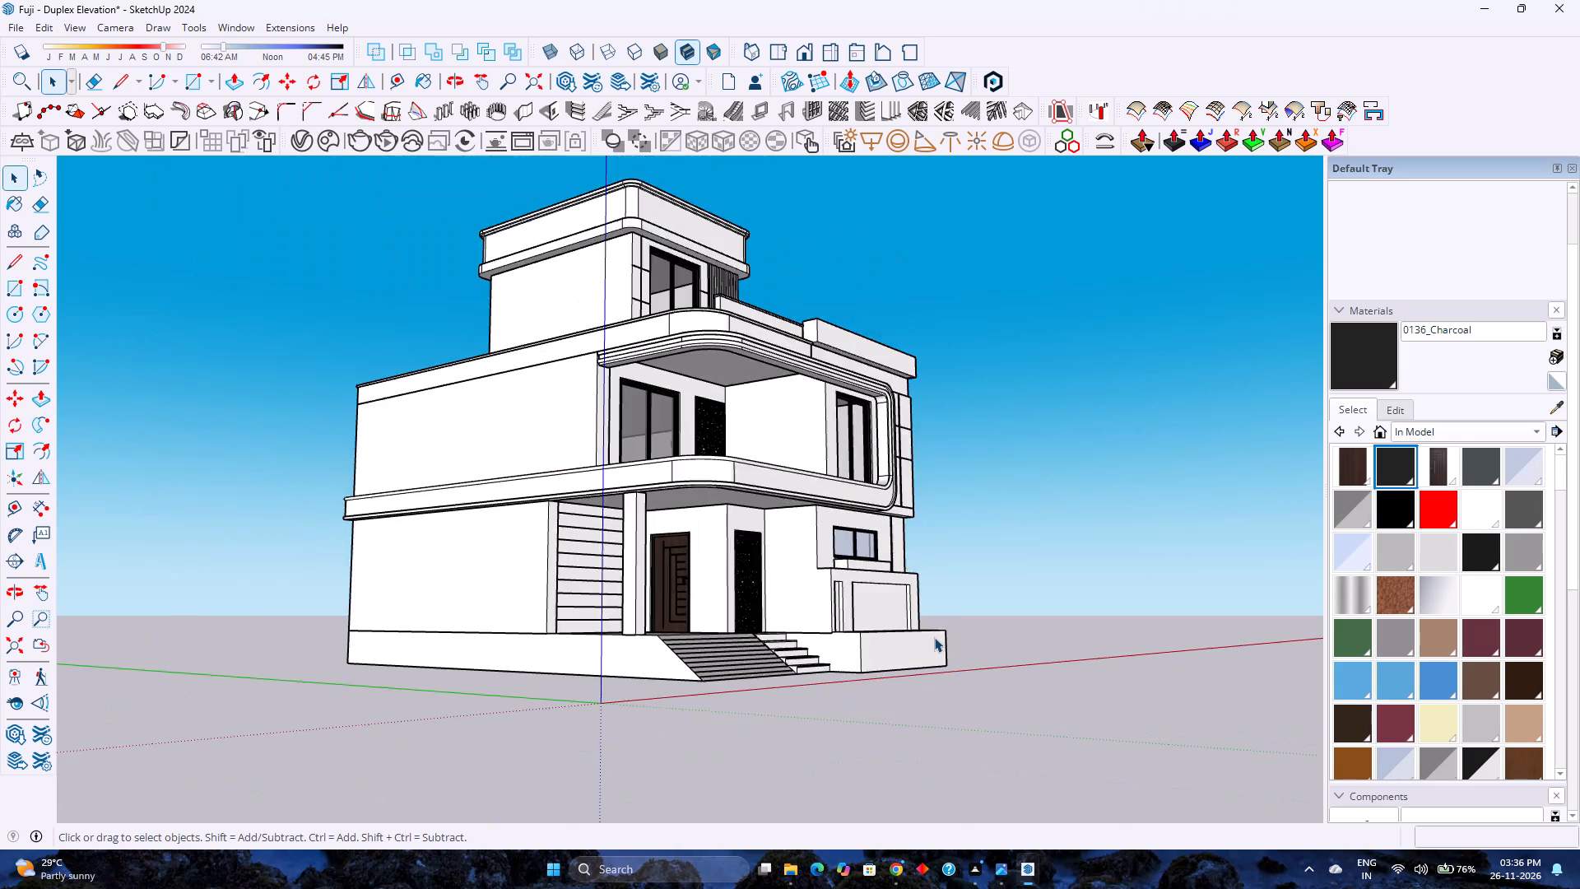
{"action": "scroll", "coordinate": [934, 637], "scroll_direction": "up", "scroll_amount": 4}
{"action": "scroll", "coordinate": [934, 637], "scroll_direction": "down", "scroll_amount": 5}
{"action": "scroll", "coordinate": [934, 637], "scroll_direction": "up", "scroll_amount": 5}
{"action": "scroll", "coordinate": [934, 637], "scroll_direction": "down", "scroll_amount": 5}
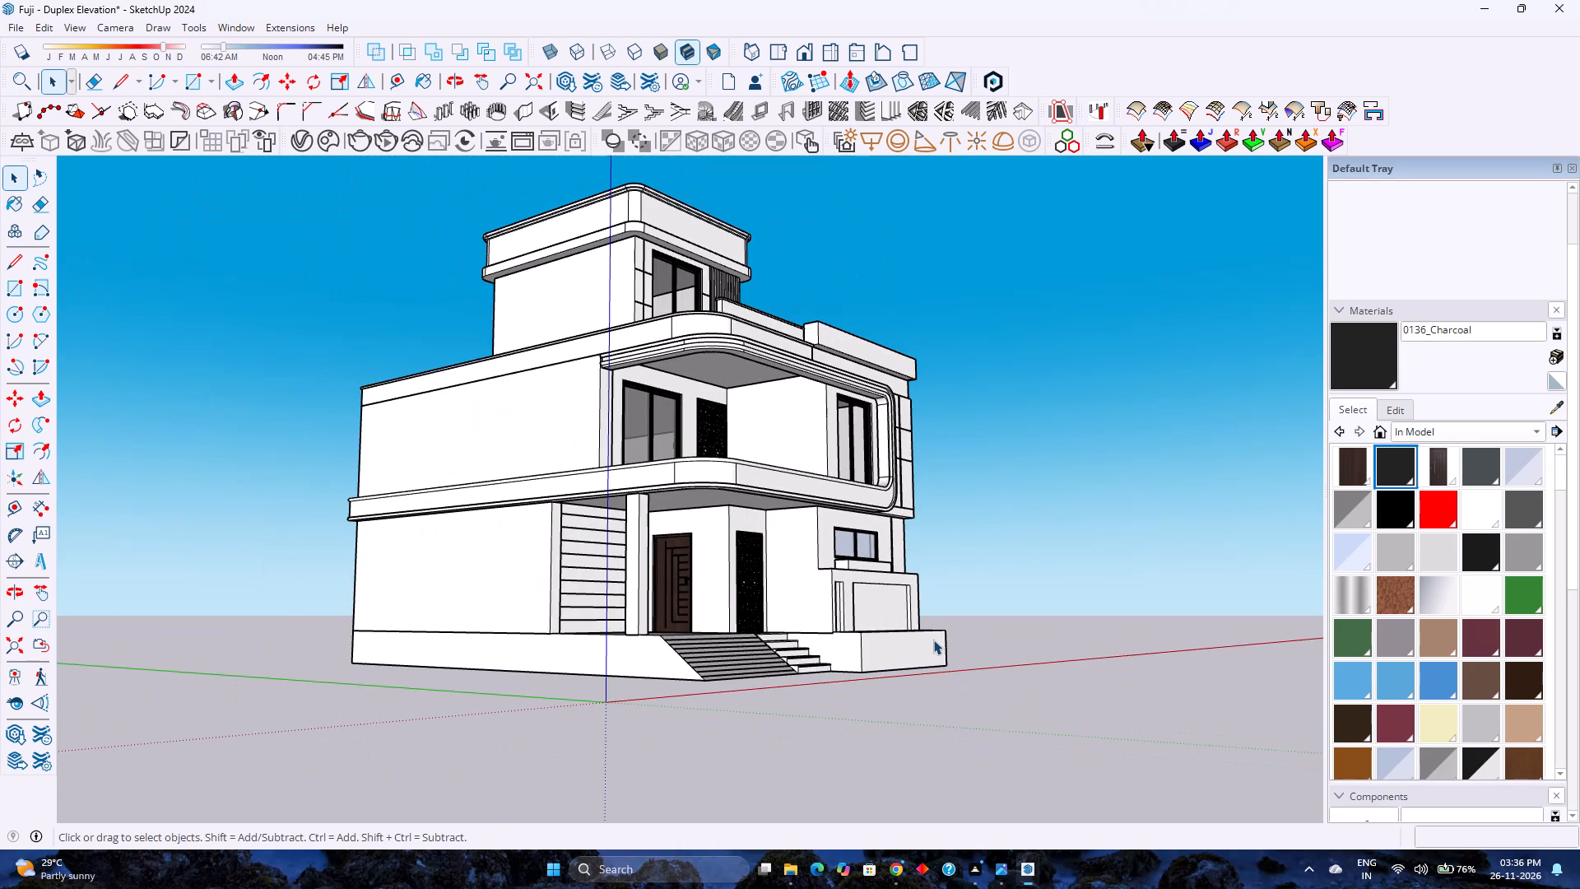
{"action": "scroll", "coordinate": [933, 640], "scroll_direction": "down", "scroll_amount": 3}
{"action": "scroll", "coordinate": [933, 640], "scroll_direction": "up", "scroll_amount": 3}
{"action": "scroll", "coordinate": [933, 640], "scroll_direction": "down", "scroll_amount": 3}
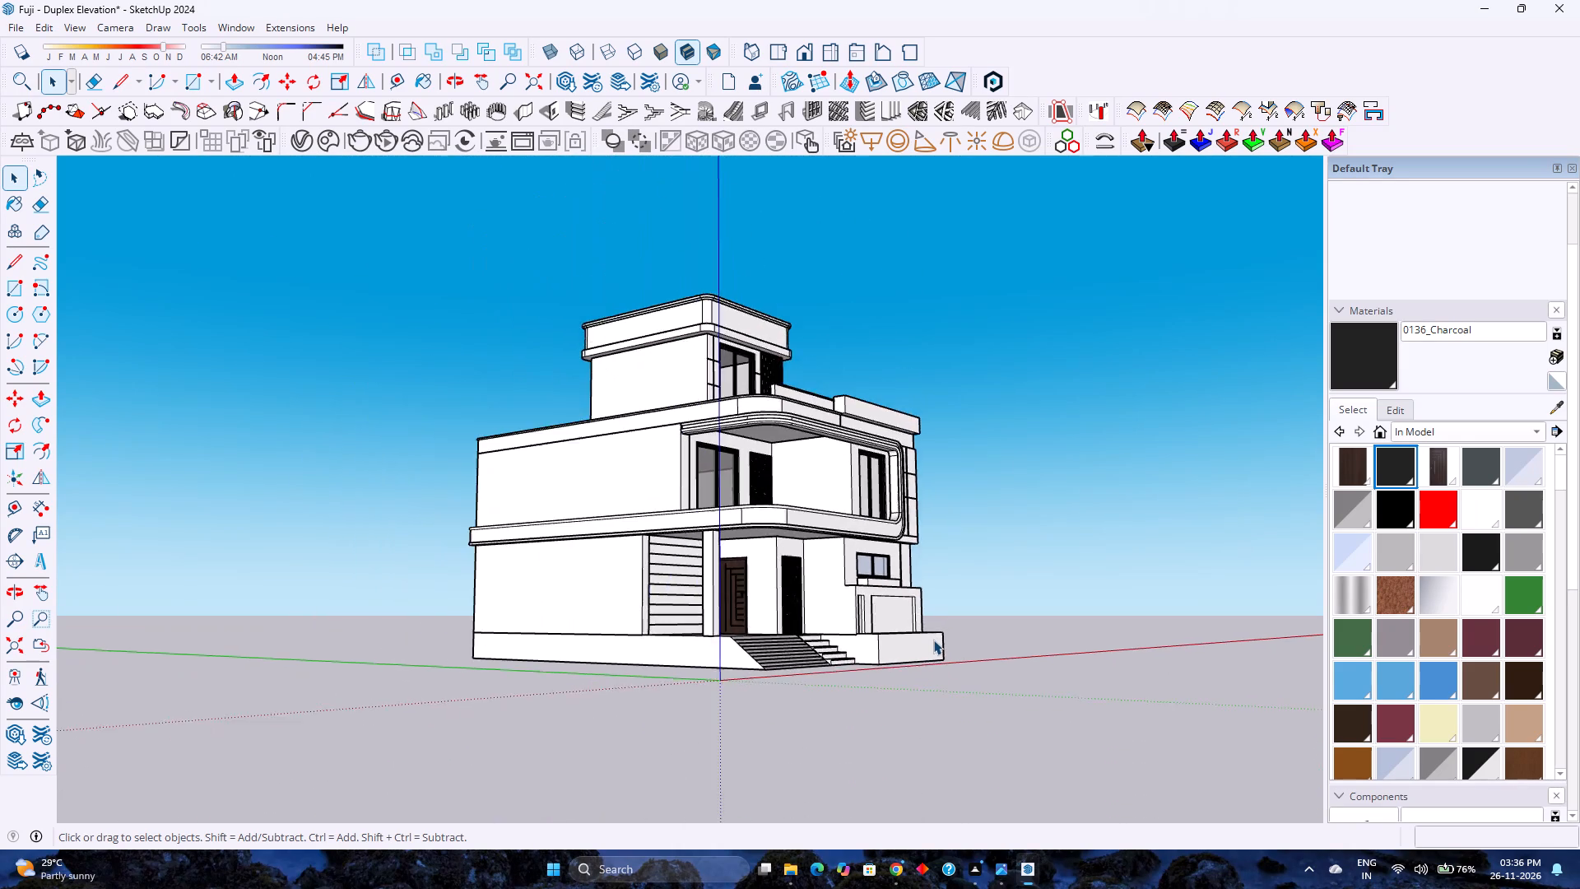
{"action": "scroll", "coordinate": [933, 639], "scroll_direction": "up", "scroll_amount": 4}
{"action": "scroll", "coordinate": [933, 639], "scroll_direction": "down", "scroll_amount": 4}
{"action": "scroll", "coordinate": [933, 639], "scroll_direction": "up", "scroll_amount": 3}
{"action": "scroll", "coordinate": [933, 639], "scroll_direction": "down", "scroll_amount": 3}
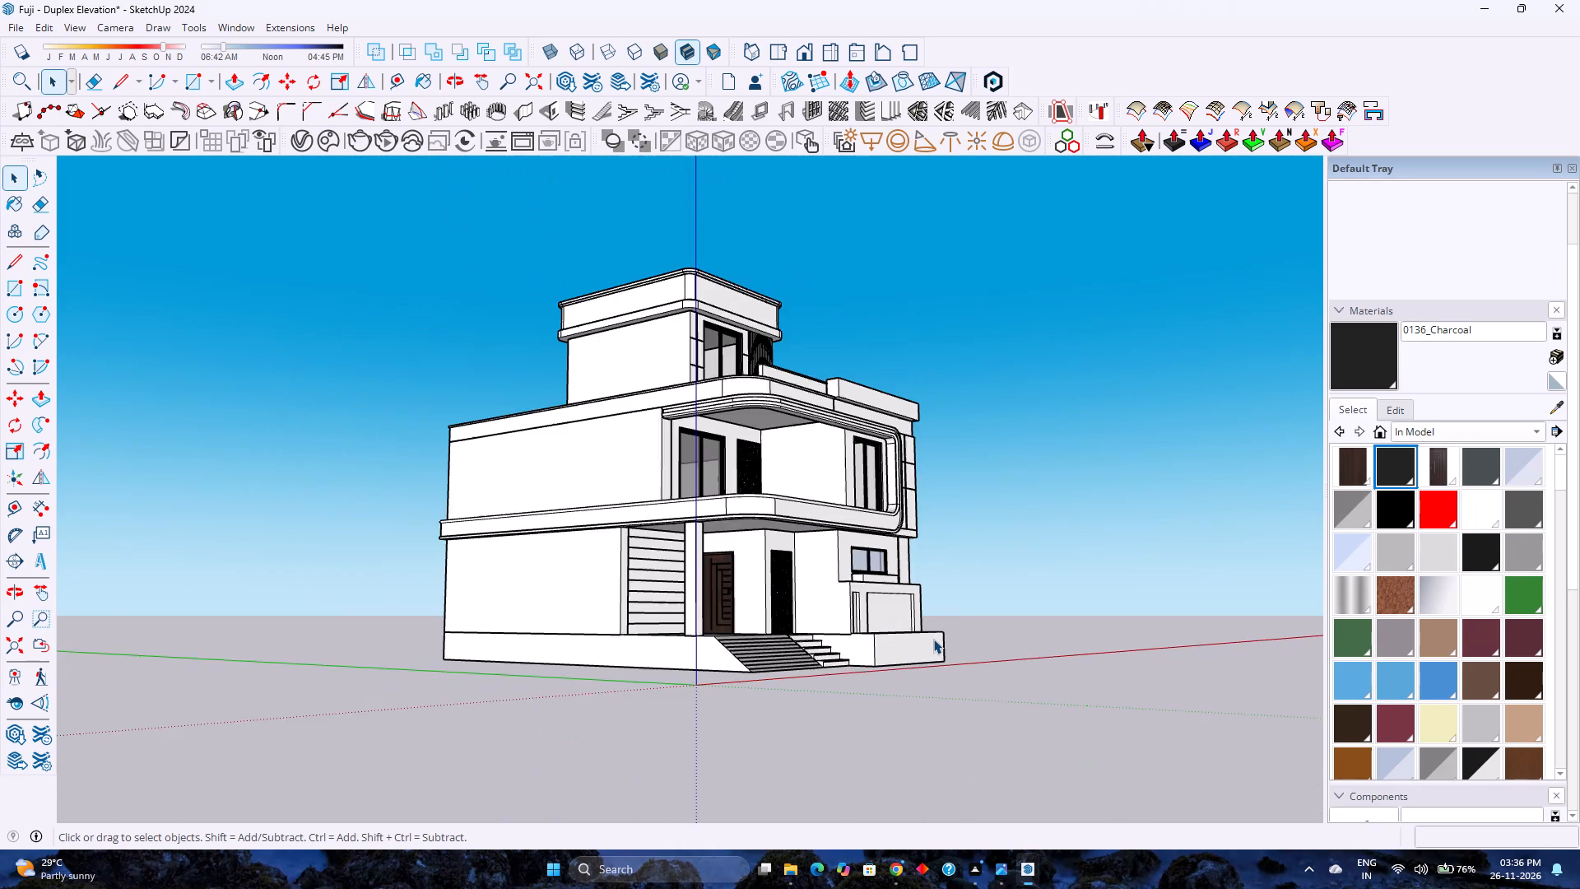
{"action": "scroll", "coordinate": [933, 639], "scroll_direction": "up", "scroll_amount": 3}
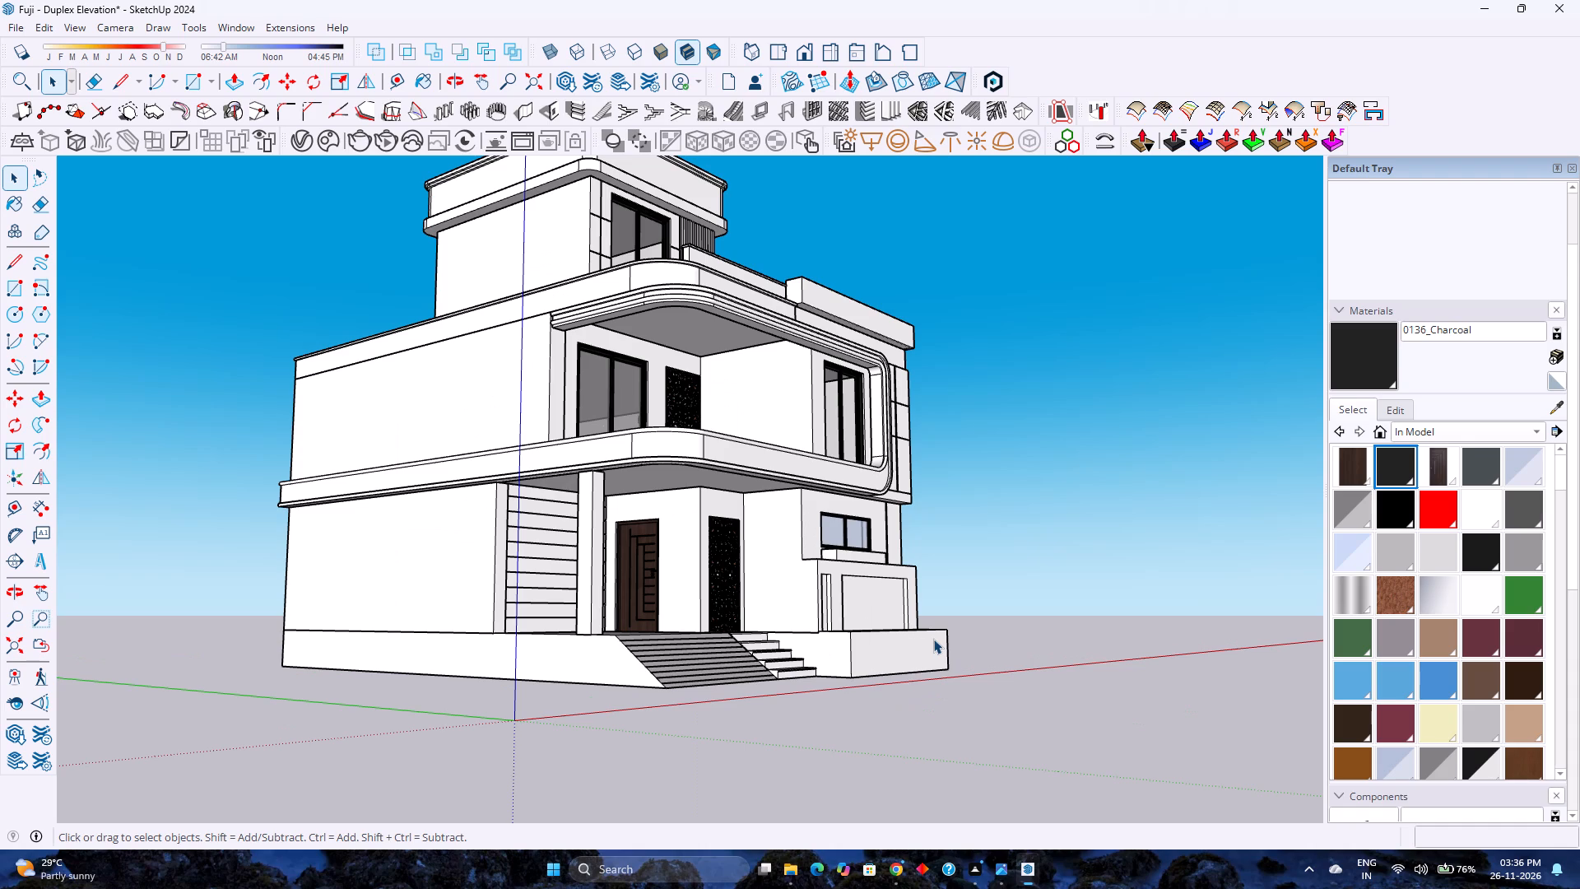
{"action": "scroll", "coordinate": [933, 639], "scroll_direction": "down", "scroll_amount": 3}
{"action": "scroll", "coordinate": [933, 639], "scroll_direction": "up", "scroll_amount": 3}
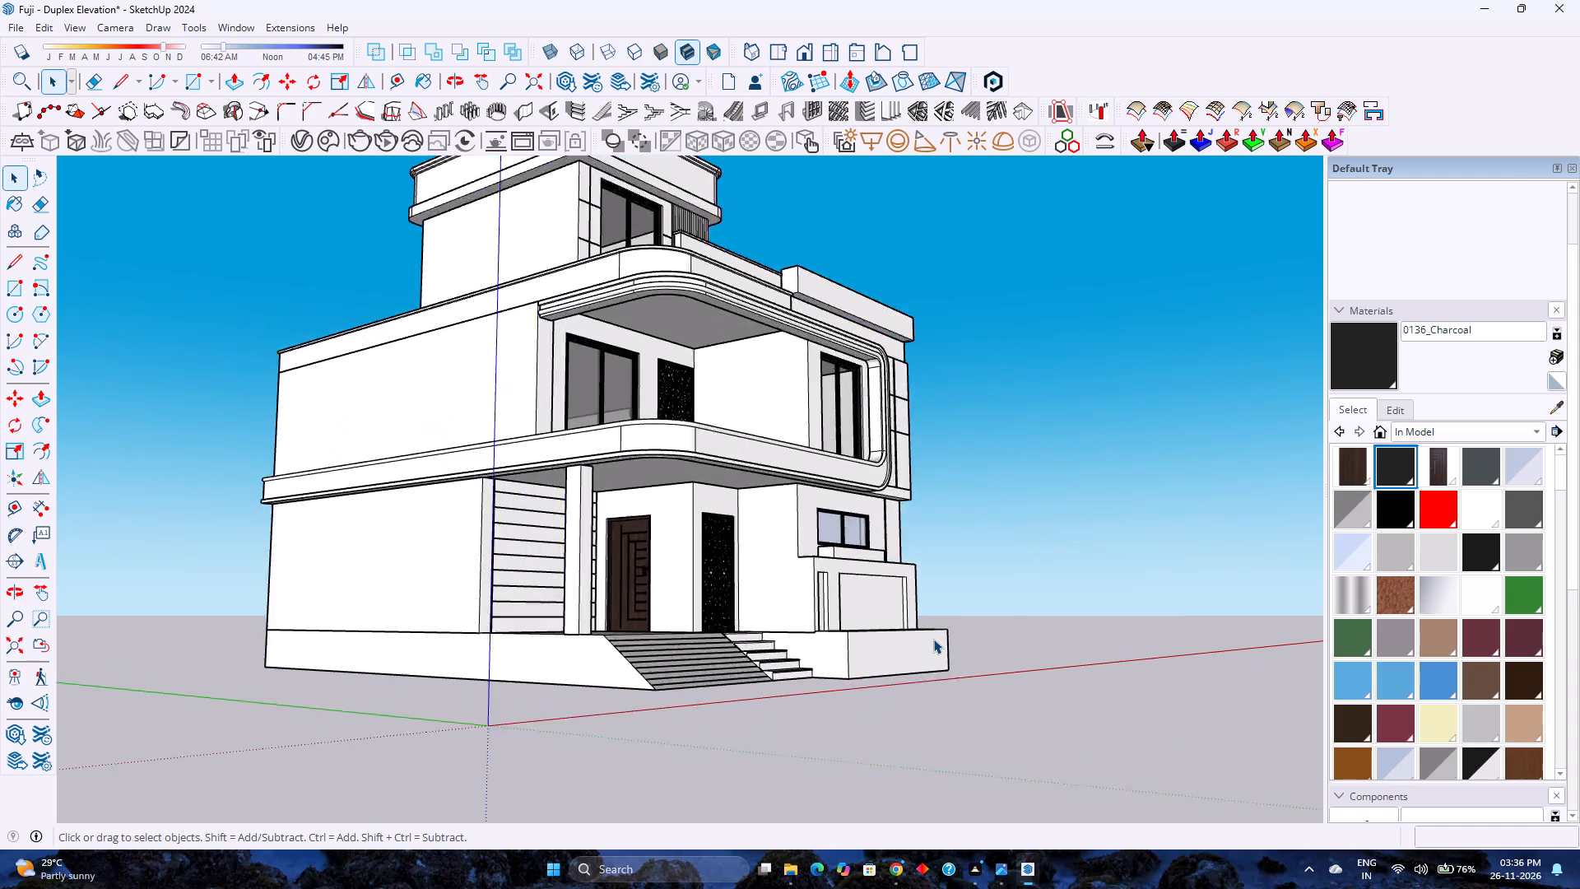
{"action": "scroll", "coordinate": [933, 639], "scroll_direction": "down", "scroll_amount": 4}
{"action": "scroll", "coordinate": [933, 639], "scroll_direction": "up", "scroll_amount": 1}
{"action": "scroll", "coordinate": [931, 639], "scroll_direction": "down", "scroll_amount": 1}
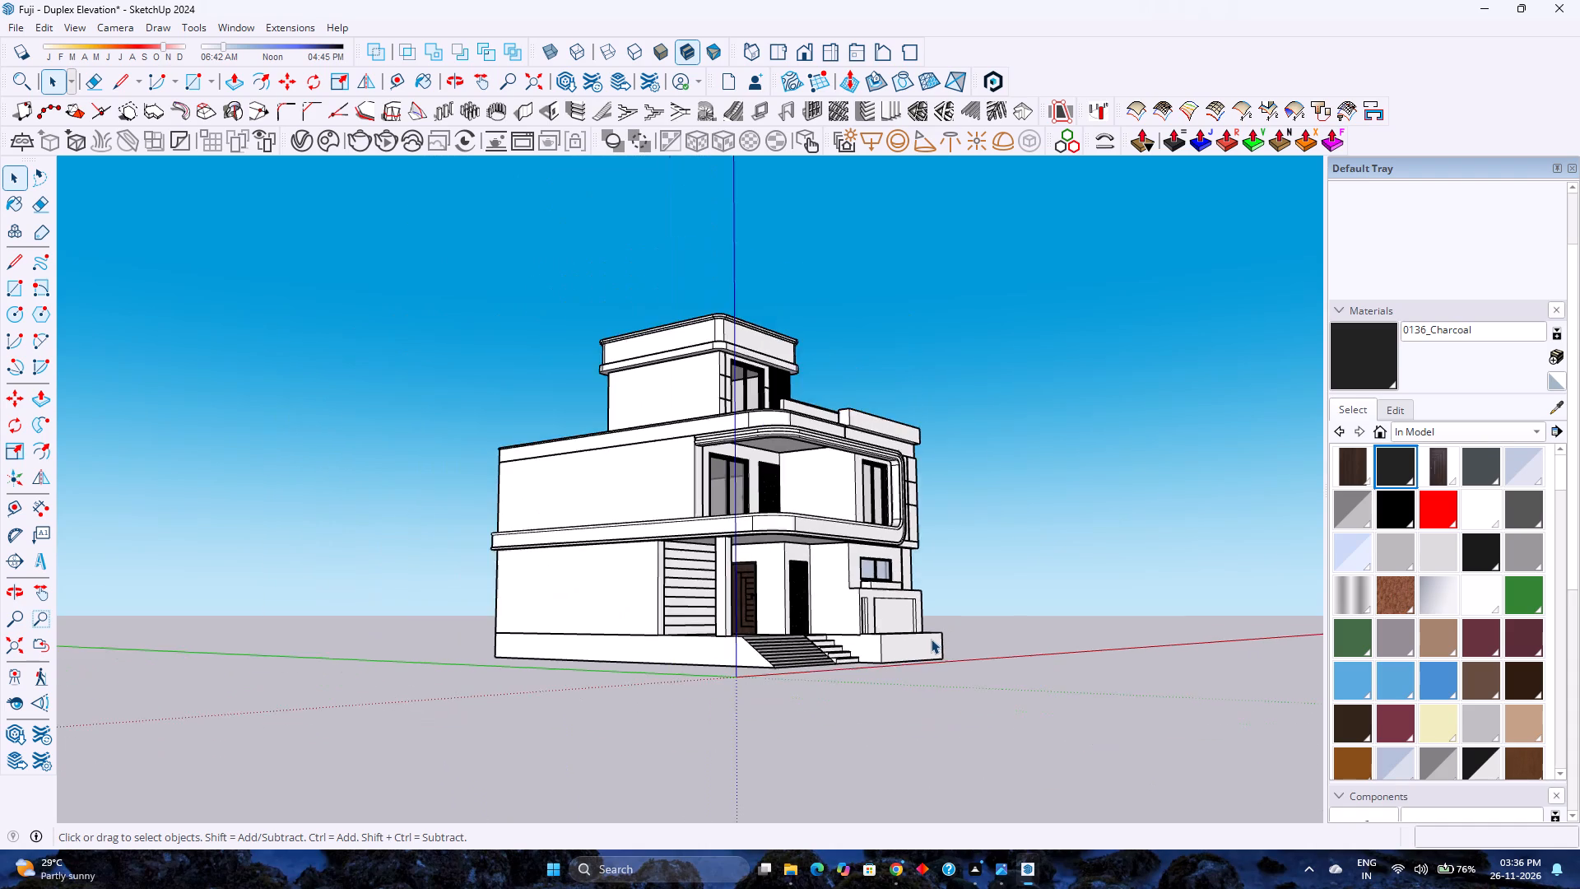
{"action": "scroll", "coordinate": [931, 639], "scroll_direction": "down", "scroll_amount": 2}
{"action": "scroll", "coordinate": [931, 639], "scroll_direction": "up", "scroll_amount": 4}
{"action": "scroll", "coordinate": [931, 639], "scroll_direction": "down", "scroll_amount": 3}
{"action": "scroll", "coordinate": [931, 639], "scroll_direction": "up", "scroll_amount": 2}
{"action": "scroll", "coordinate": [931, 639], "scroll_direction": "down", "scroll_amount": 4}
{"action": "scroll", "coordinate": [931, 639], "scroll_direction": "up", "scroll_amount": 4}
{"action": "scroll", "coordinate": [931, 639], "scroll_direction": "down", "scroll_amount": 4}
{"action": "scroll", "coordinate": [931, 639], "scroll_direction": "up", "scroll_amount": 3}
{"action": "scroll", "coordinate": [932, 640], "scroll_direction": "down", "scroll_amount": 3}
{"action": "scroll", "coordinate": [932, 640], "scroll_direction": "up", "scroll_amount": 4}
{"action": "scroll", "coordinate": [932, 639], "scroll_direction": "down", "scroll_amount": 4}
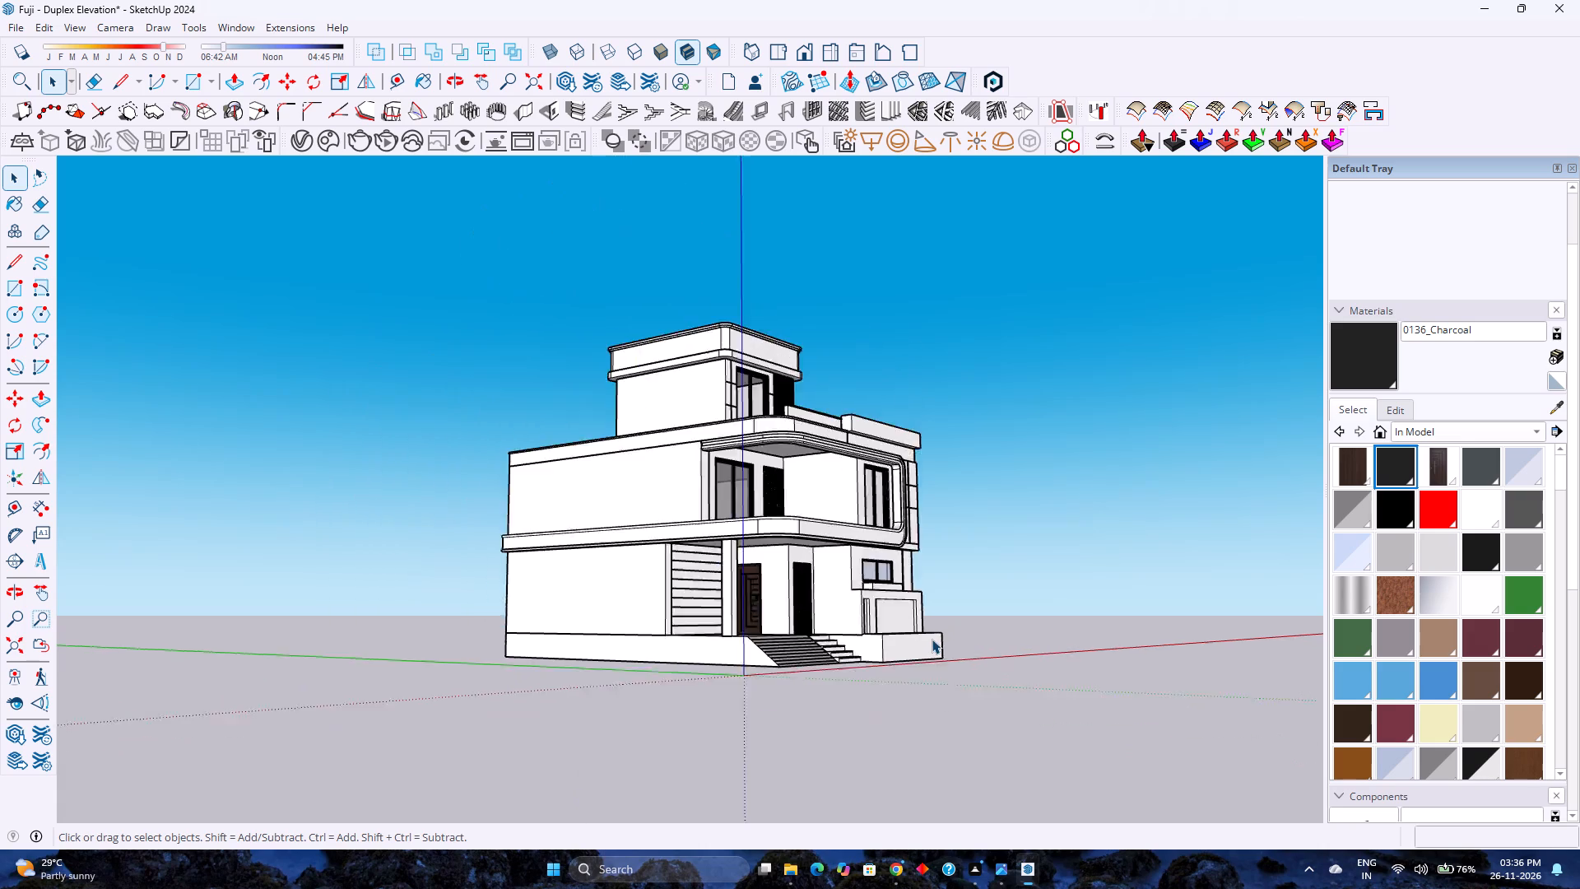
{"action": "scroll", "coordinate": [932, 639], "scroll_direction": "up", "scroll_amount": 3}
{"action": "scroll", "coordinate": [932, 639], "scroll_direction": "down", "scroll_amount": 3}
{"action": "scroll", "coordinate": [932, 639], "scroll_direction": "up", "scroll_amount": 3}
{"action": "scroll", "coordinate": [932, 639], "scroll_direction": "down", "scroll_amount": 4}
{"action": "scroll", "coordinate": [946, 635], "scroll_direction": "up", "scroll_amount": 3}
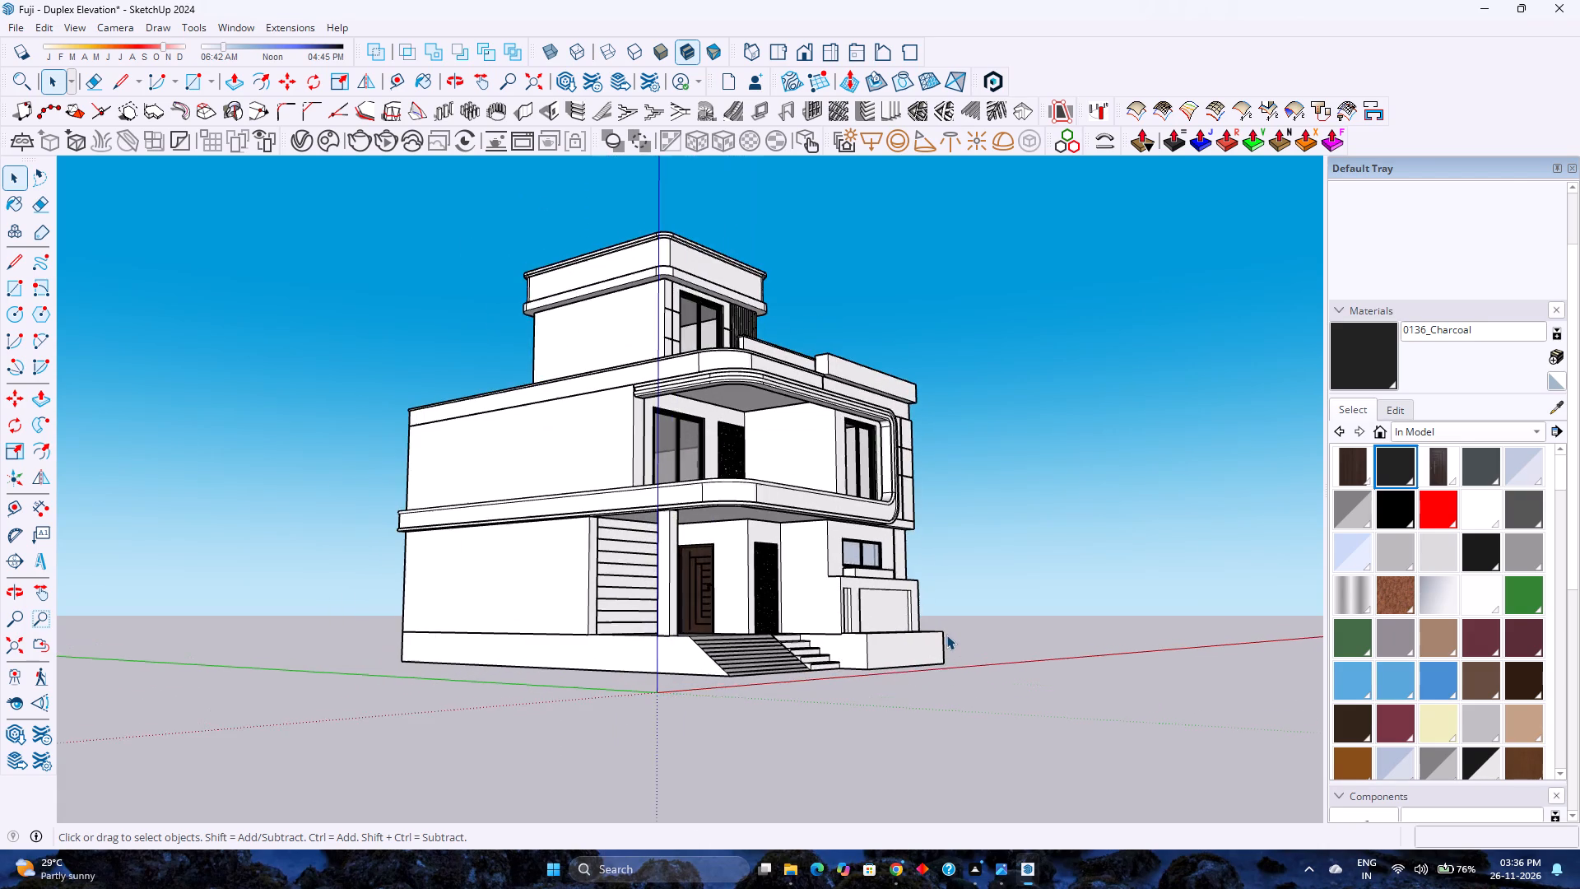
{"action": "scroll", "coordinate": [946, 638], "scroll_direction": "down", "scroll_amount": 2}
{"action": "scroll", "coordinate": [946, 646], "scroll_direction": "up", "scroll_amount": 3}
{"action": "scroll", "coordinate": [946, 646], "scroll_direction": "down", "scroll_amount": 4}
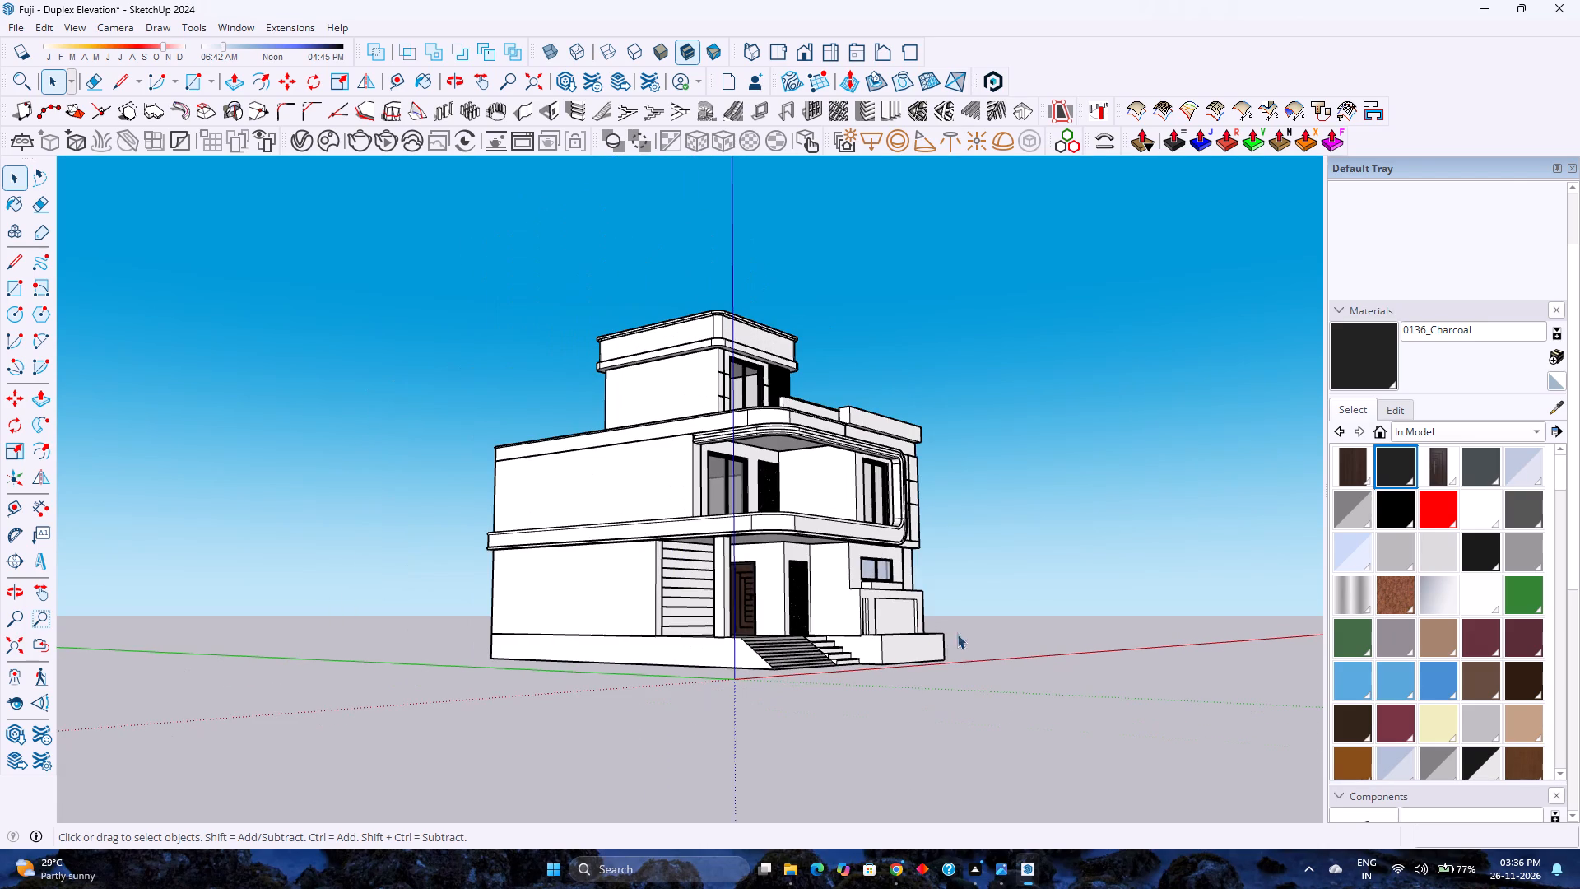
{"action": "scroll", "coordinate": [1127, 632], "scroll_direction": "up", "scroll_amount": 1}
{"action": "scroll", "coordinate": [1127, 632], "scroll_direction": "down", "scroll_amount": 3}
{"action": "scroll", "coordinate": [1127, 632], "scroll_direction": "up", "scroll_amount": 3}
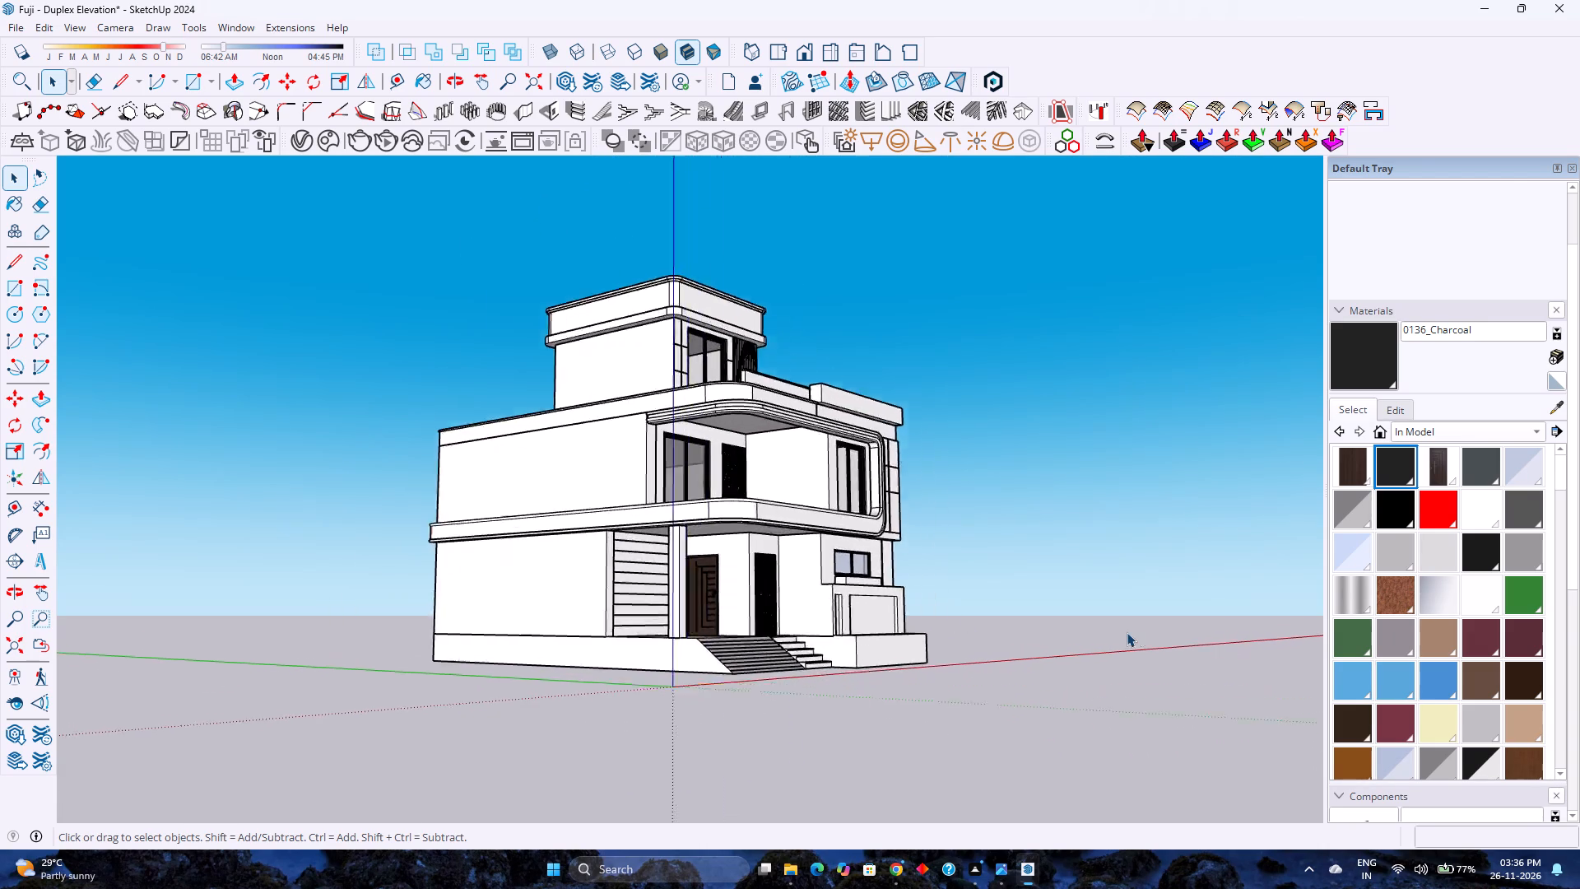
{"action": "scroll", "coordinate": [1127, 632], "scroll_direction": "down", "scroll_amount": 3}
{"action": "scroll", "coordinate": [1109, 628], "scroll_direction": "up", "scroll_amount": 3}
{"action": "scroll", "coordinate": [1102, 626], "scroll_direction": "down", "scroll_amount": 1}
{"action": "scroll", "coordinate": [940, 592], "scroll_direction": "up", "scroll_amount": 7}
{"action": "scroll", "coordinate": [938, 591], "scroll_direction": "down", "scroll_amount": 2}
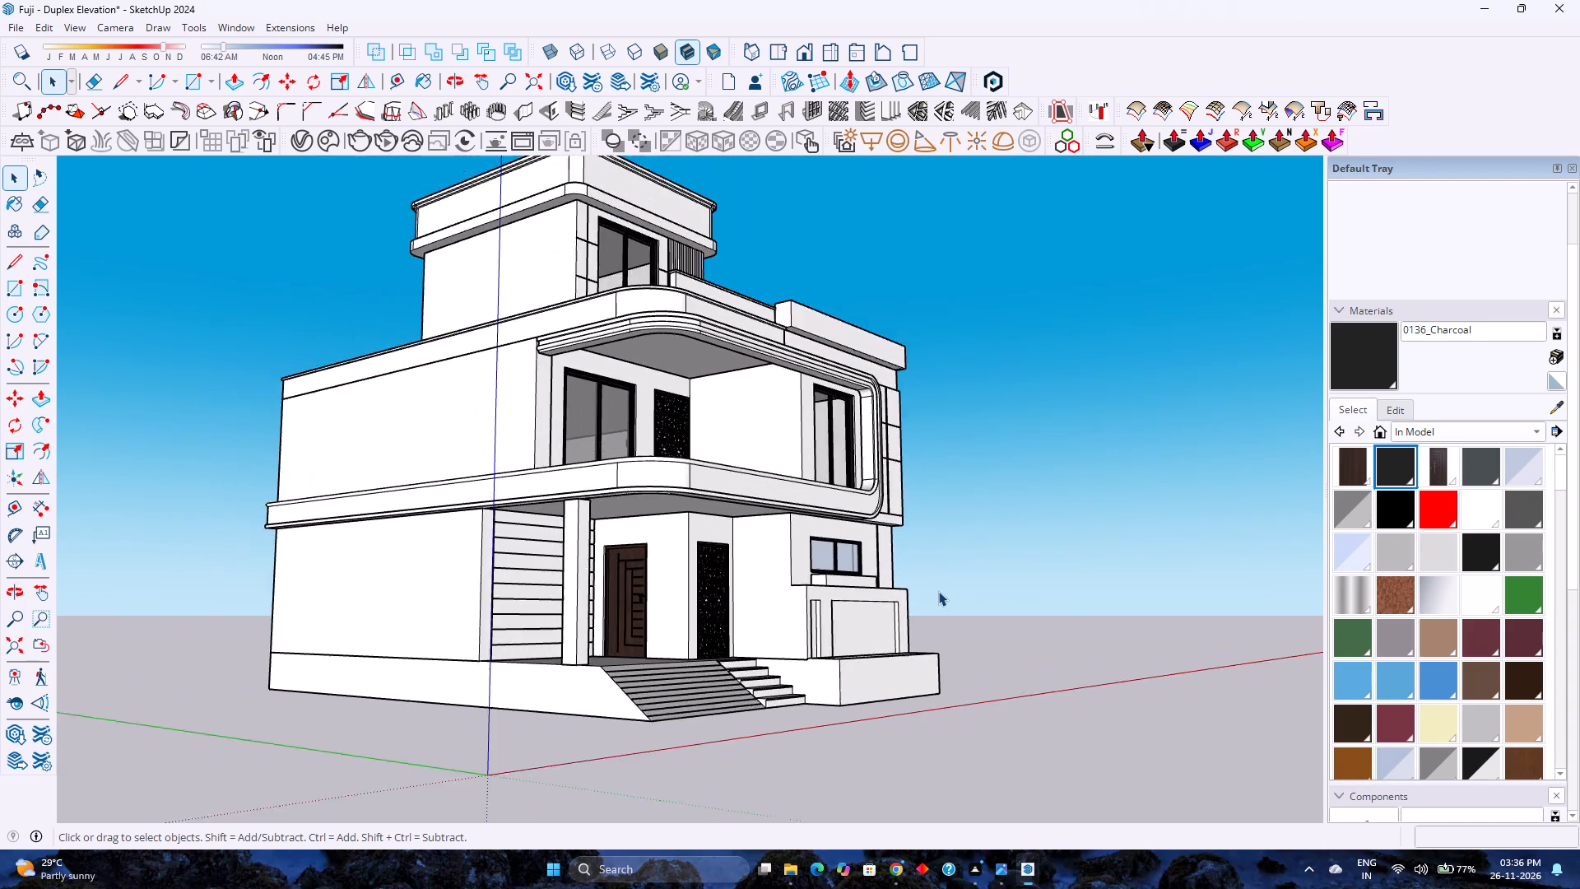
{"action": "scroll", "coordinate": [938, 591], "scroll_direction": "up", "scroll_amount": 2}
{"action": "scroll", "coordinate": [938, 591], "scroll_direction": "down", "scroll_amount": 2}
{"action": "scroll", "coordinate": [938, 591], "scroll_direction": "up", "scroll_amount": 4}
Examine the duplex's front facade from a nearly frontal view, from the entrance steps up to the rooftop room.
{"action": "middle_click_drag", "start_coordinate": [922, 592], "coordinate": [652, 614]}
{"action": "middle_click", "coordinate": [652, 614]}
{"action": "scroll", "coordinate": [658, 603], "scroll_direction": "down", "scroll_amount": 7}
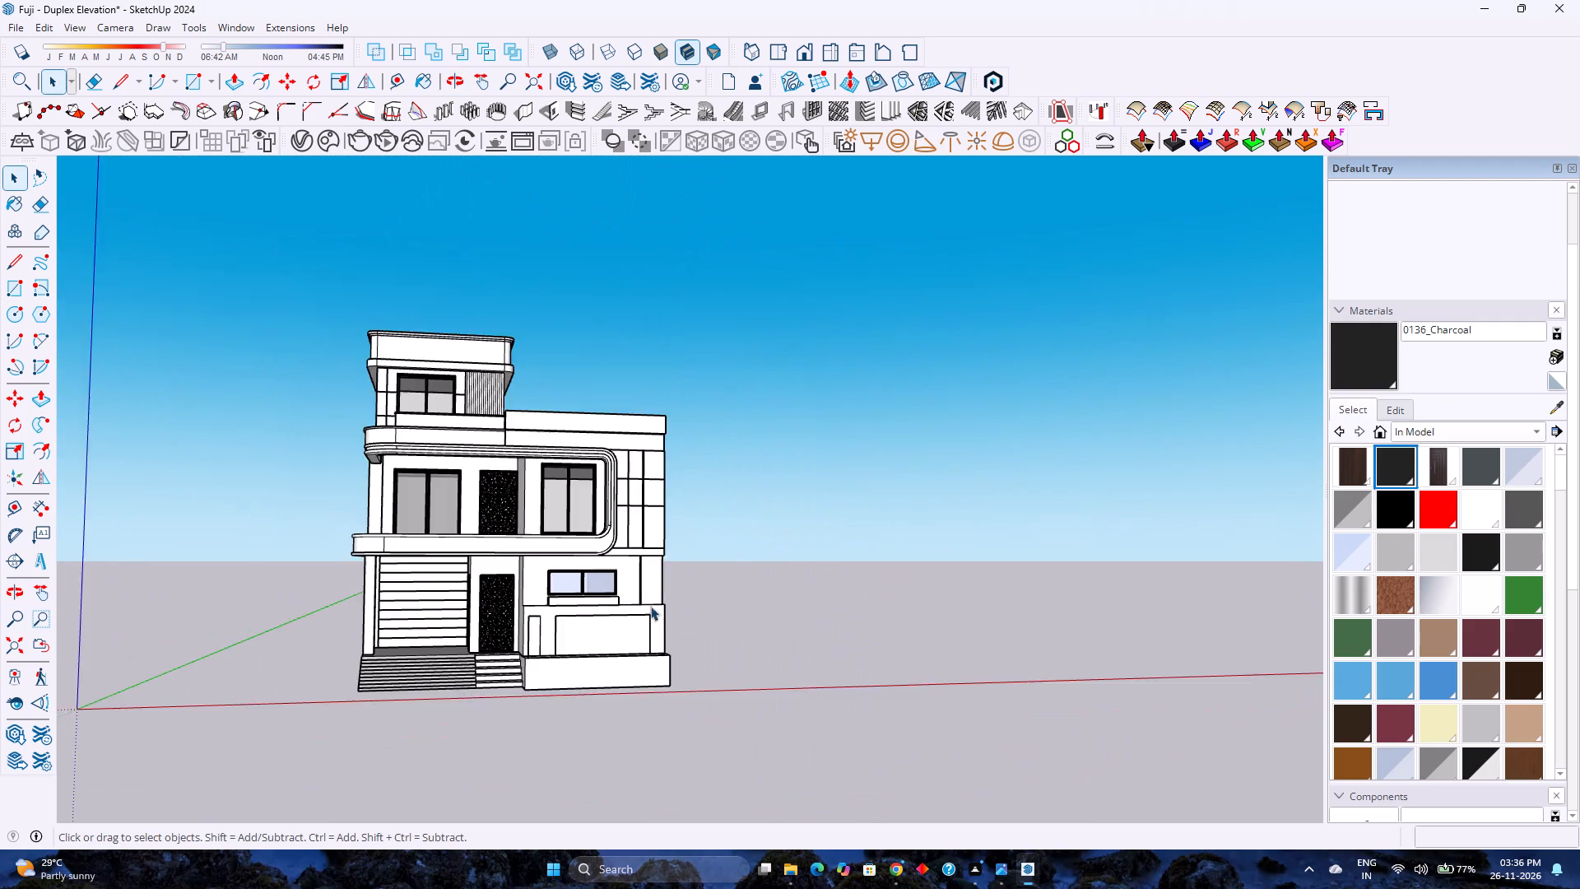
{"action": "scroll", "coordinate": [642, 608], "scroll_direction": "up", "scroll_amount": 4}
{"action": "scroll", "coordinate": [642, 608], "scroll_direction": "down", "scroll_amount": 4}
{"action": "scroll", "coordinate": [642, 617], "scroll_direction": "up", "scroll_amount": 4}
{"action": "scroll", "coordinate": [649, 705], "scroll_direction": "down", "scroll_amount": 7}
{"action": "scroll", "coordinate": [286, 523], "scroll_direction": "up", "scroll_amount": 4}
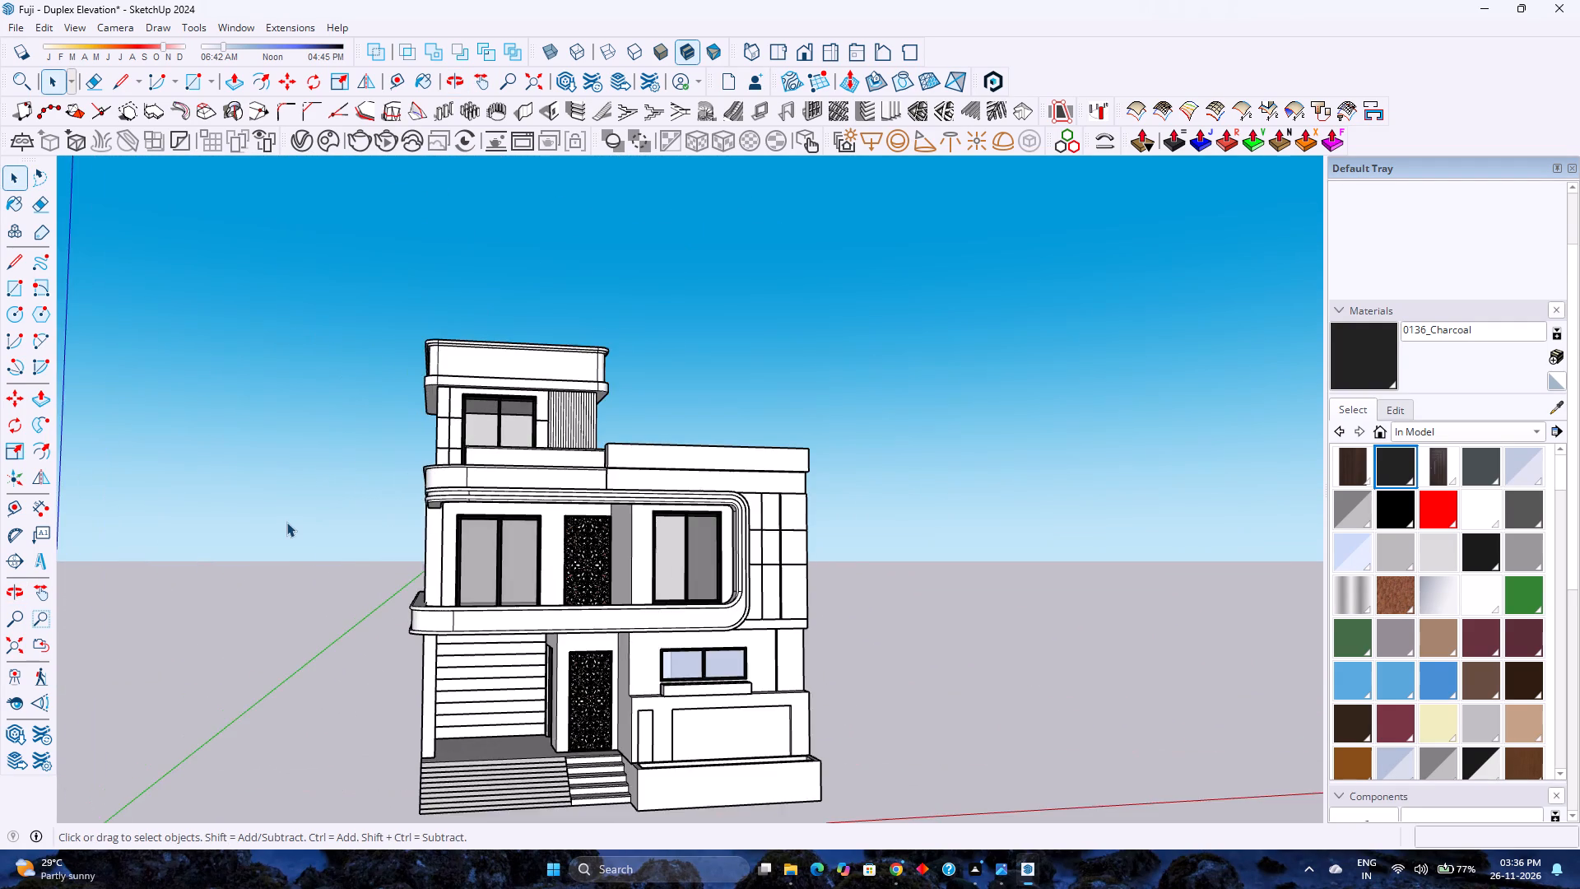
Examine the whole duplex from low and raised near-frontal angles, from the entrance steps up to the rooftop room.
{"action": "scroll", "coordinate": [286, 522], "scroll_direction": "up", "scroll_amount": 1}
{"action": "middle_click_drag", "start_coordinate": [567, 646], "coordinate": [480, 587]}
{"action": "middle_click", "coordinate": [480, 587]}
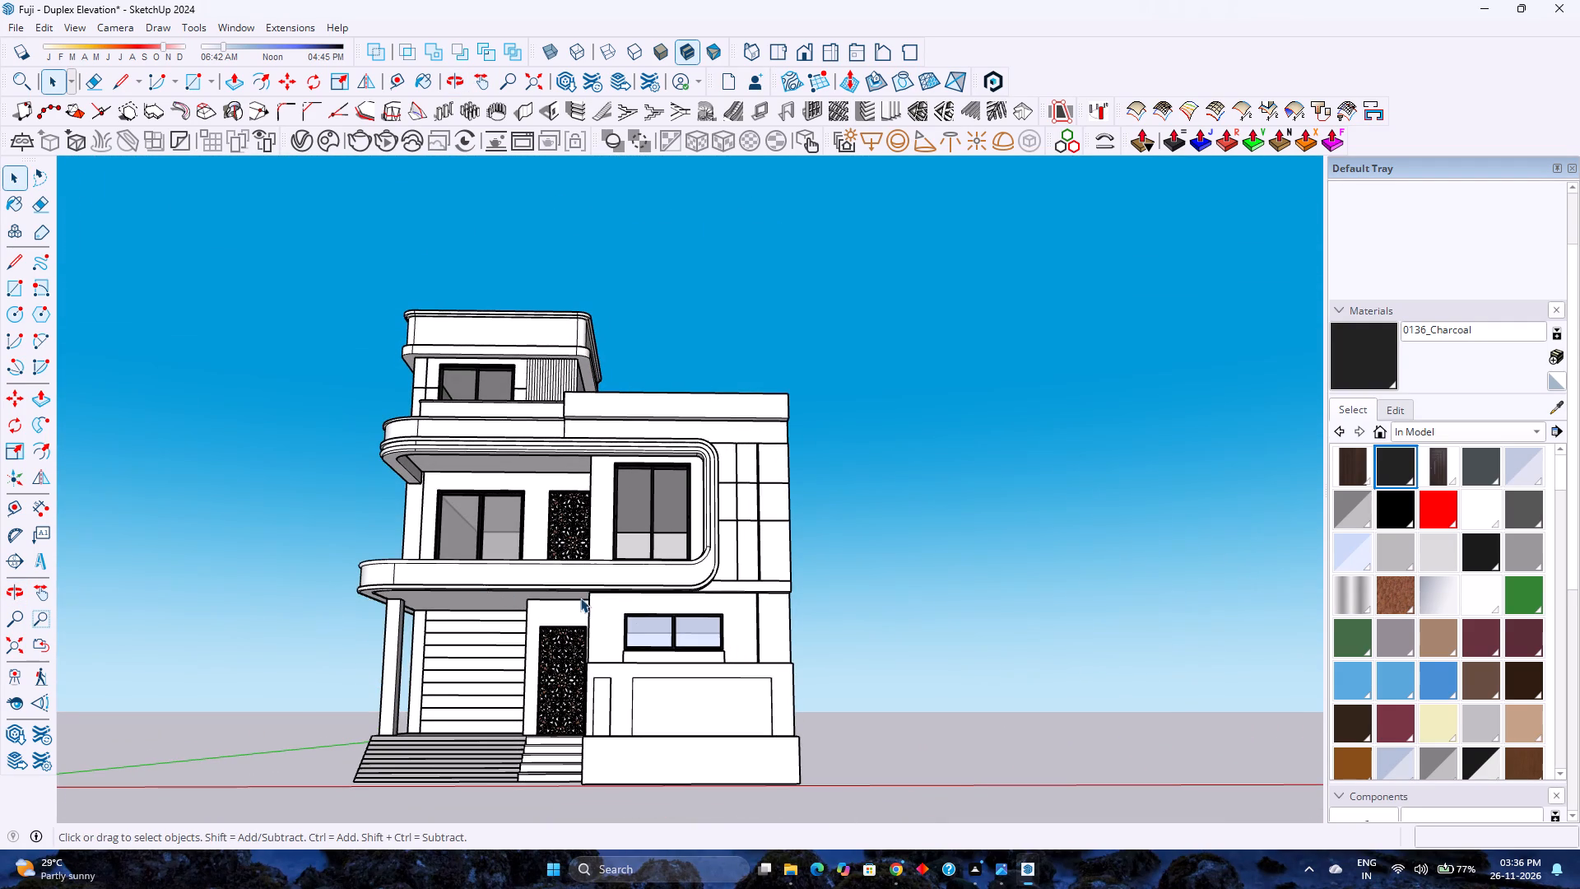
{"action": "scroll", "coordinate": [580, 598], "scroll_direction": "down", "scroll_amount": 2}
{"action": "scroll", "coordinate": [583, 587], "scroll_direction": "up", "scroll_amount": 4}
{"action": "scroll", "coordinate": [583, 587], "scroll_direction": "down", "scroll_amount": 4}
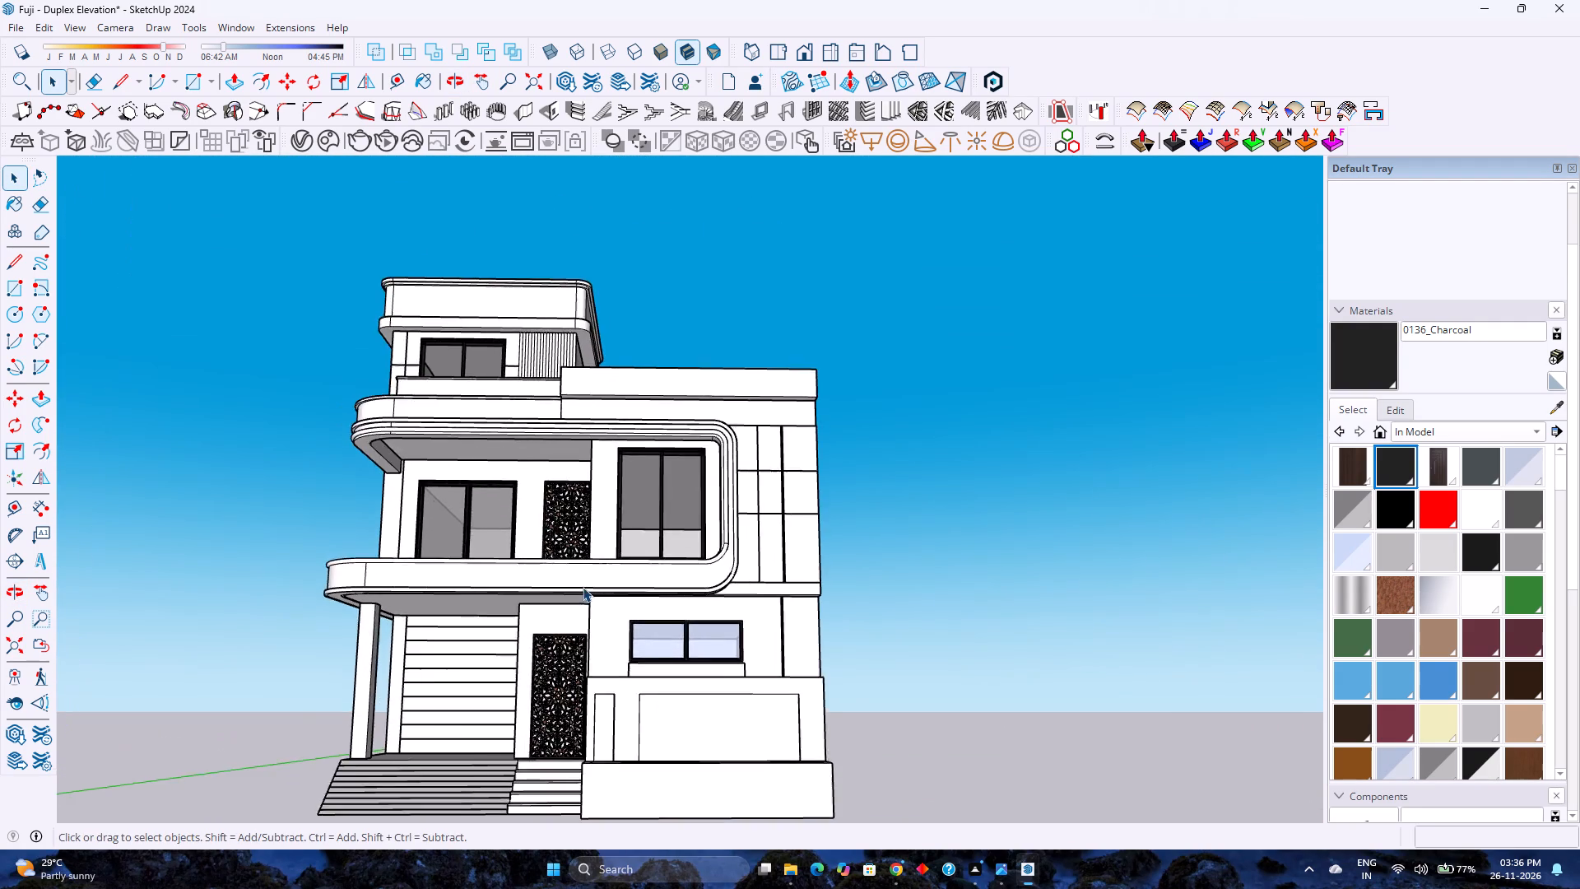
{"action": "scroll", "coordinate": [583, 587], "scroll_direction": "up", "scroll_amount": 3}
{"action": "scroll", "coordinate": [583, 587], "scroll_direction": "down", "scroll_amount": 3}
{"action": "scroll", "coordinate": [583, 587], "scroll_direction": "up", "scroll_amount": 4}
{"action": "scroll", "coordinate": [583, 587], "scroll_direction": "down", "scroll_amount": 3}
{"action": "middle_click_drag", "start_coordinate": [583, 587], "coordinate": [625, 662]}
{"action": "scroll", "coordinate": [638, 643], "scroll_direction": "down", "scroll_amount": 3}
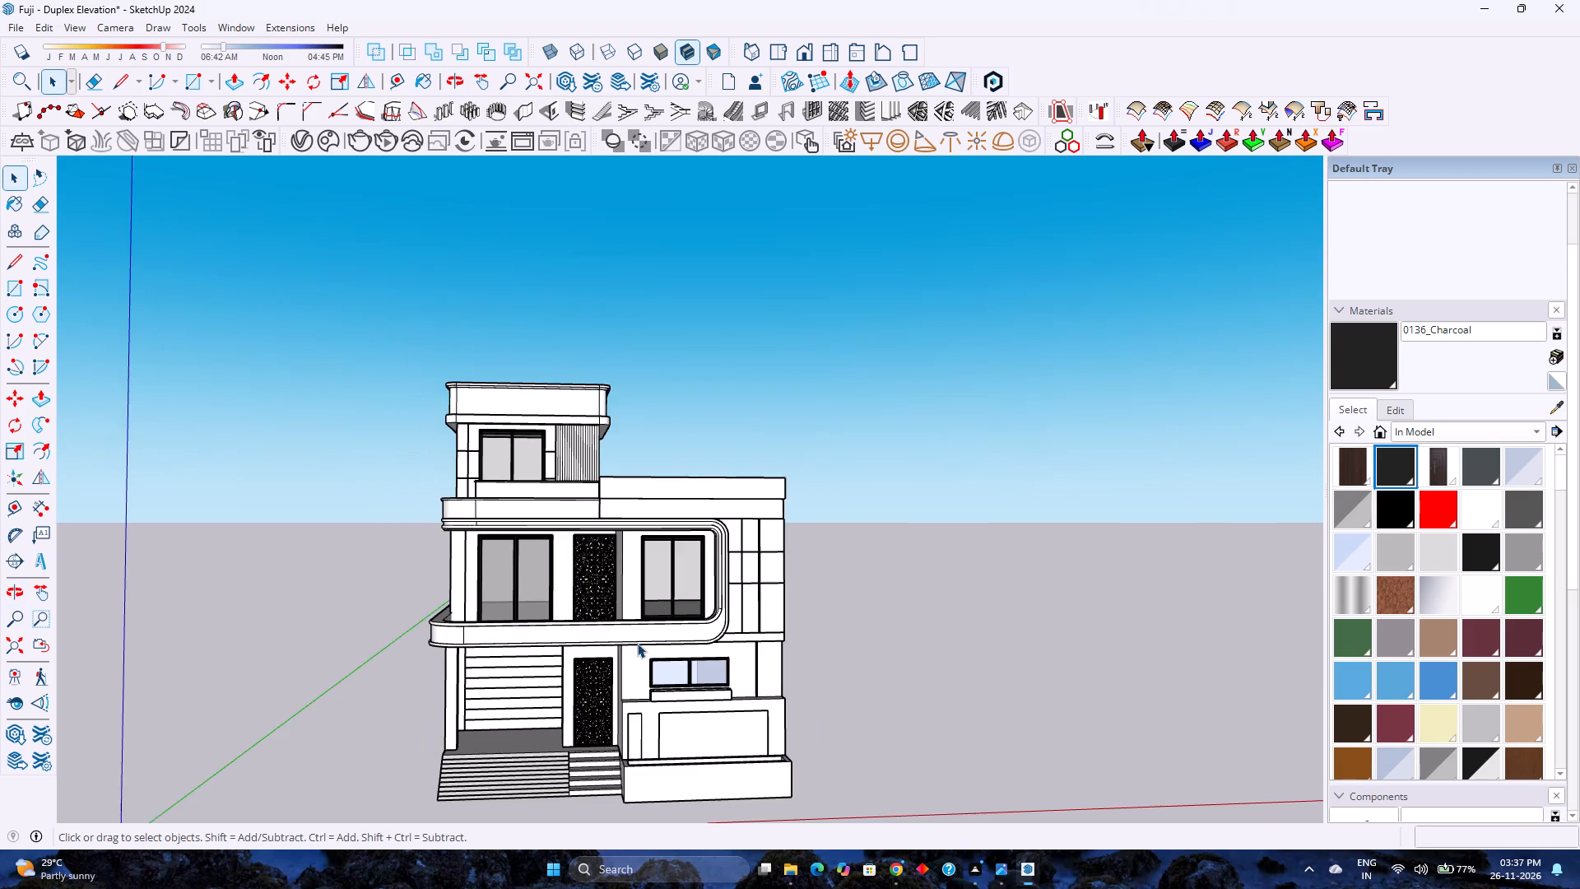
{"action": "middle_click_drag", "start_coordinate": [588, 635], "coordinate": [515, 596]}
{"action": "middle_click", "coordinate": [515, 596]}
{"action": "scroll", "coordinate": [583, 579], "scroll_direction": "up", "scroll_amount": 1}
{"action": "scroll", "coordinate": [582, 576], "scroll_direction": "down", "scroll_amount": 3}
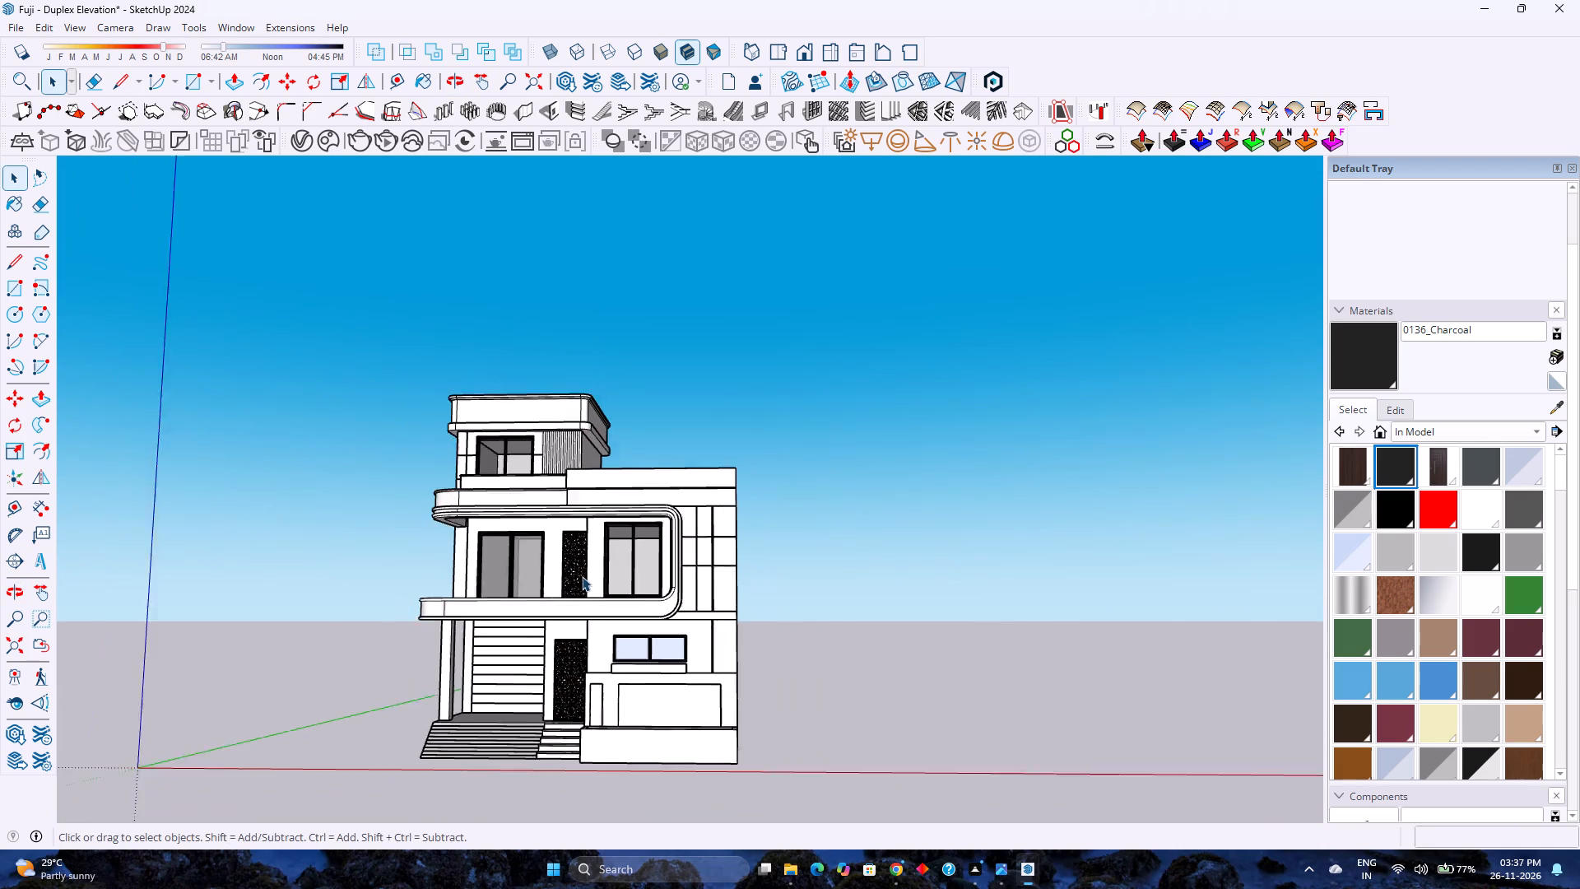
{"action": "scroll", "coordinate": [583, 576], "scroll_direction": "up", "scroll_amount": 4}
{"action": "scroll", "coordinate": [583, 576], "scroll_direction": "down", "scroll_amount": 4}
{"action": "scroll", "coordinate": [588, 570], "scroll_direction": "up", "scroll_amount": 3}
{"action": "scroll", "coordinate": [588, 570], "scroll_direction": "down", "scroll_amount": 2}
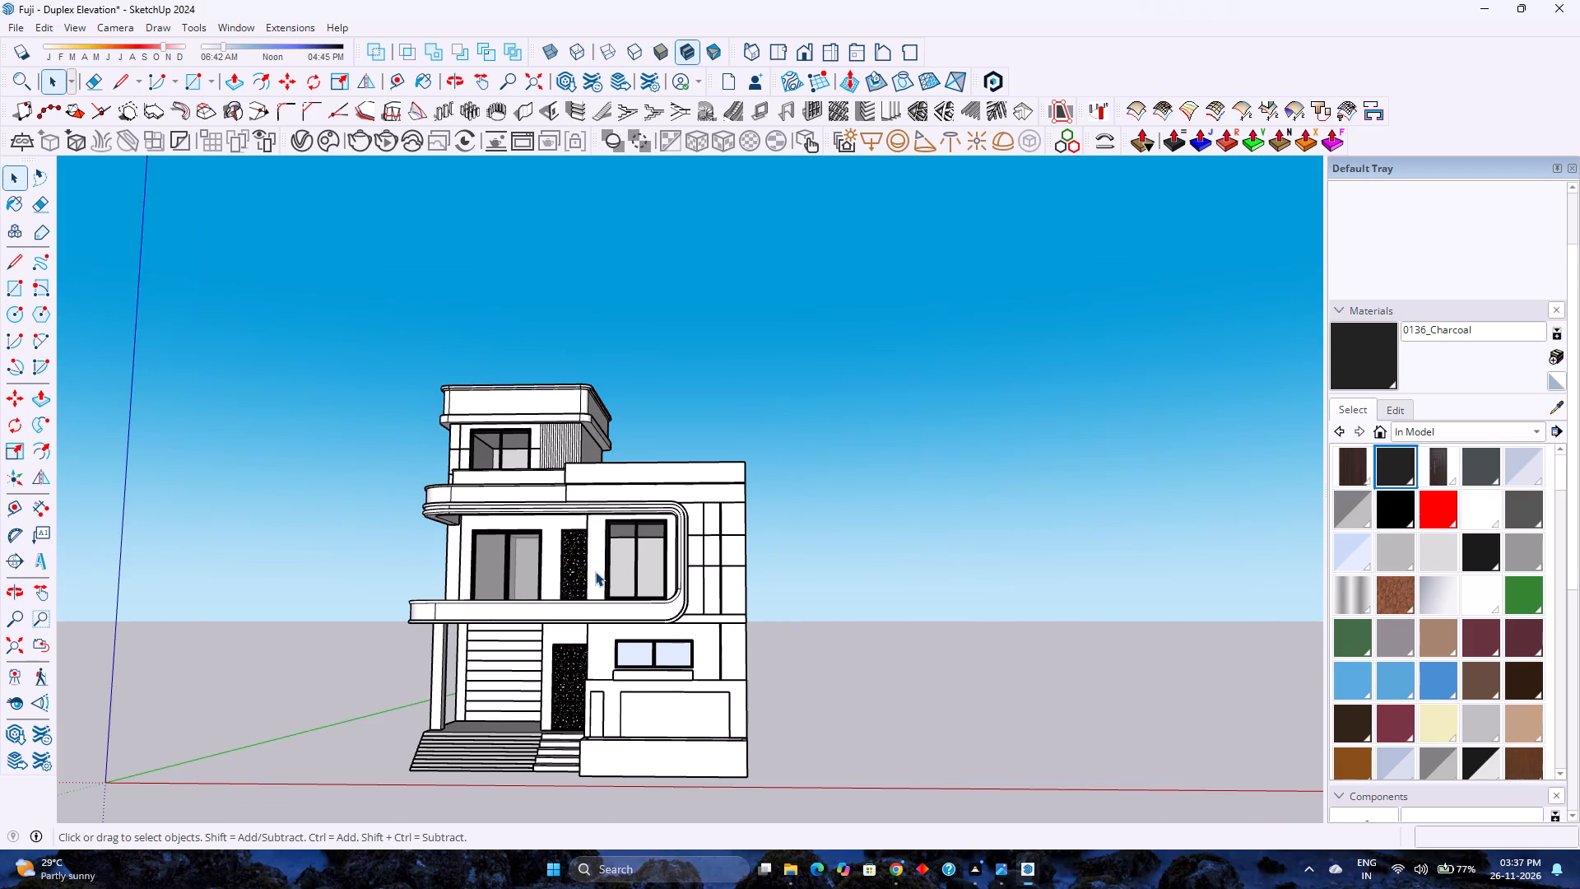
{"action": "scroll", "coordinate": [606, 566], "scroll_direction": "down", "scroll_amount": 3}
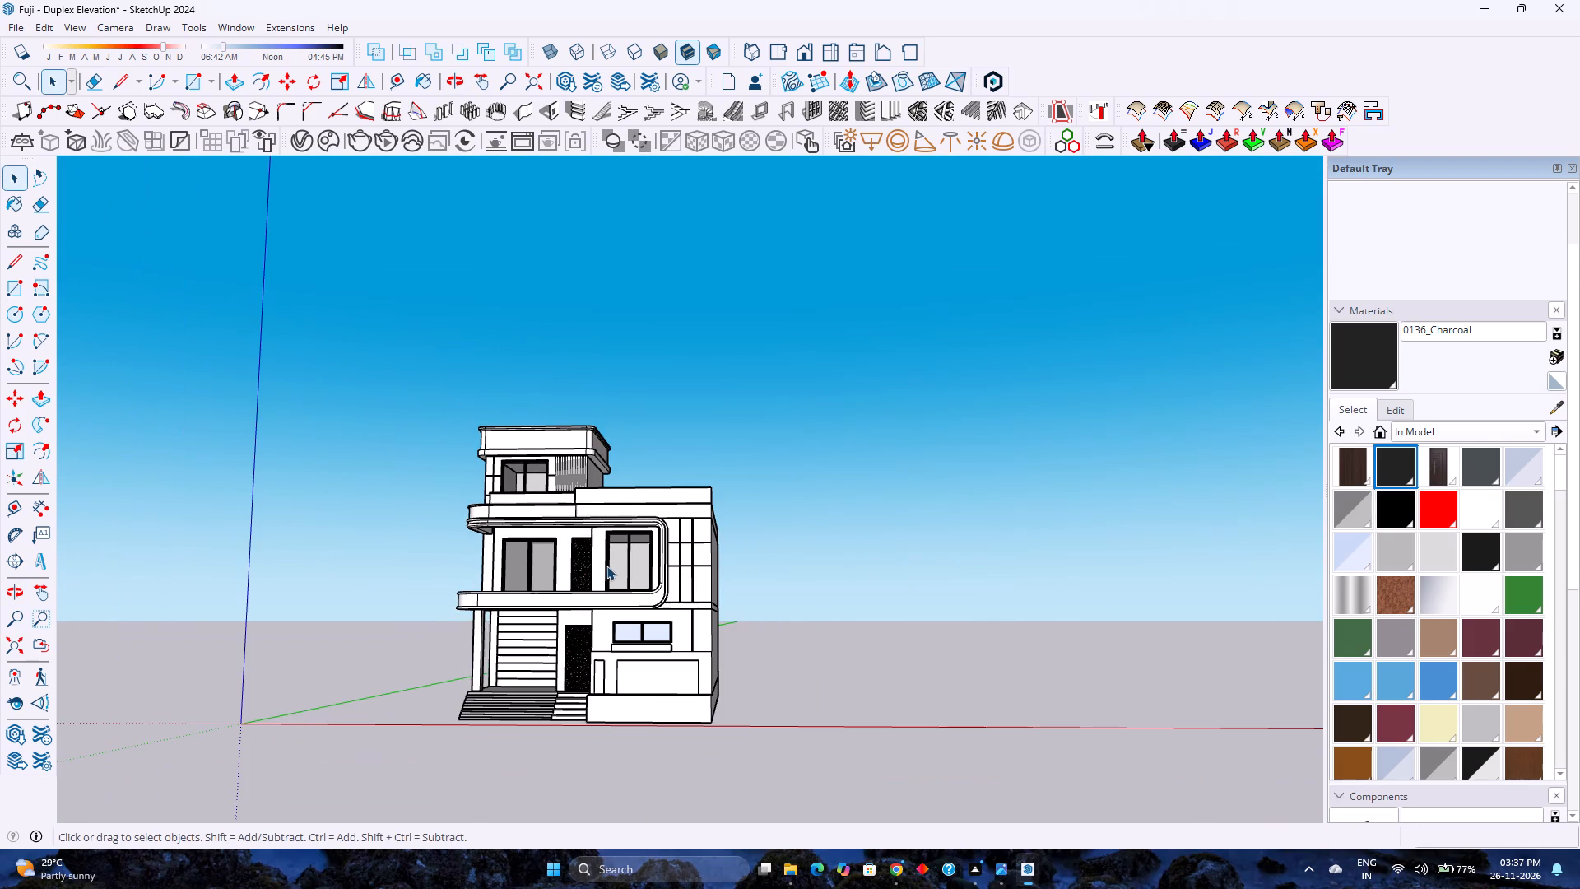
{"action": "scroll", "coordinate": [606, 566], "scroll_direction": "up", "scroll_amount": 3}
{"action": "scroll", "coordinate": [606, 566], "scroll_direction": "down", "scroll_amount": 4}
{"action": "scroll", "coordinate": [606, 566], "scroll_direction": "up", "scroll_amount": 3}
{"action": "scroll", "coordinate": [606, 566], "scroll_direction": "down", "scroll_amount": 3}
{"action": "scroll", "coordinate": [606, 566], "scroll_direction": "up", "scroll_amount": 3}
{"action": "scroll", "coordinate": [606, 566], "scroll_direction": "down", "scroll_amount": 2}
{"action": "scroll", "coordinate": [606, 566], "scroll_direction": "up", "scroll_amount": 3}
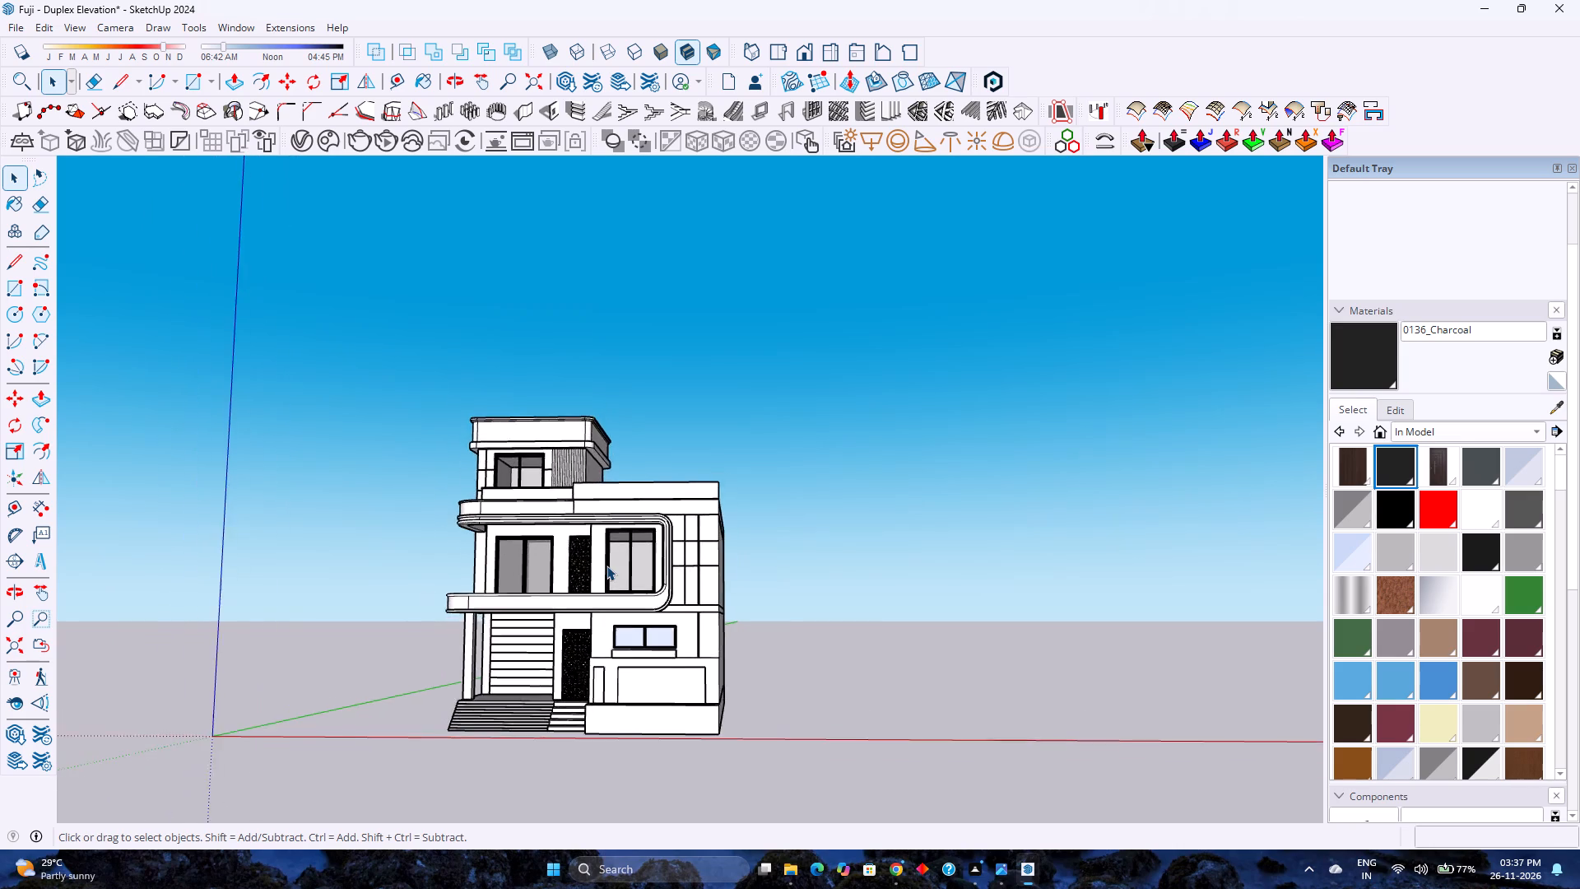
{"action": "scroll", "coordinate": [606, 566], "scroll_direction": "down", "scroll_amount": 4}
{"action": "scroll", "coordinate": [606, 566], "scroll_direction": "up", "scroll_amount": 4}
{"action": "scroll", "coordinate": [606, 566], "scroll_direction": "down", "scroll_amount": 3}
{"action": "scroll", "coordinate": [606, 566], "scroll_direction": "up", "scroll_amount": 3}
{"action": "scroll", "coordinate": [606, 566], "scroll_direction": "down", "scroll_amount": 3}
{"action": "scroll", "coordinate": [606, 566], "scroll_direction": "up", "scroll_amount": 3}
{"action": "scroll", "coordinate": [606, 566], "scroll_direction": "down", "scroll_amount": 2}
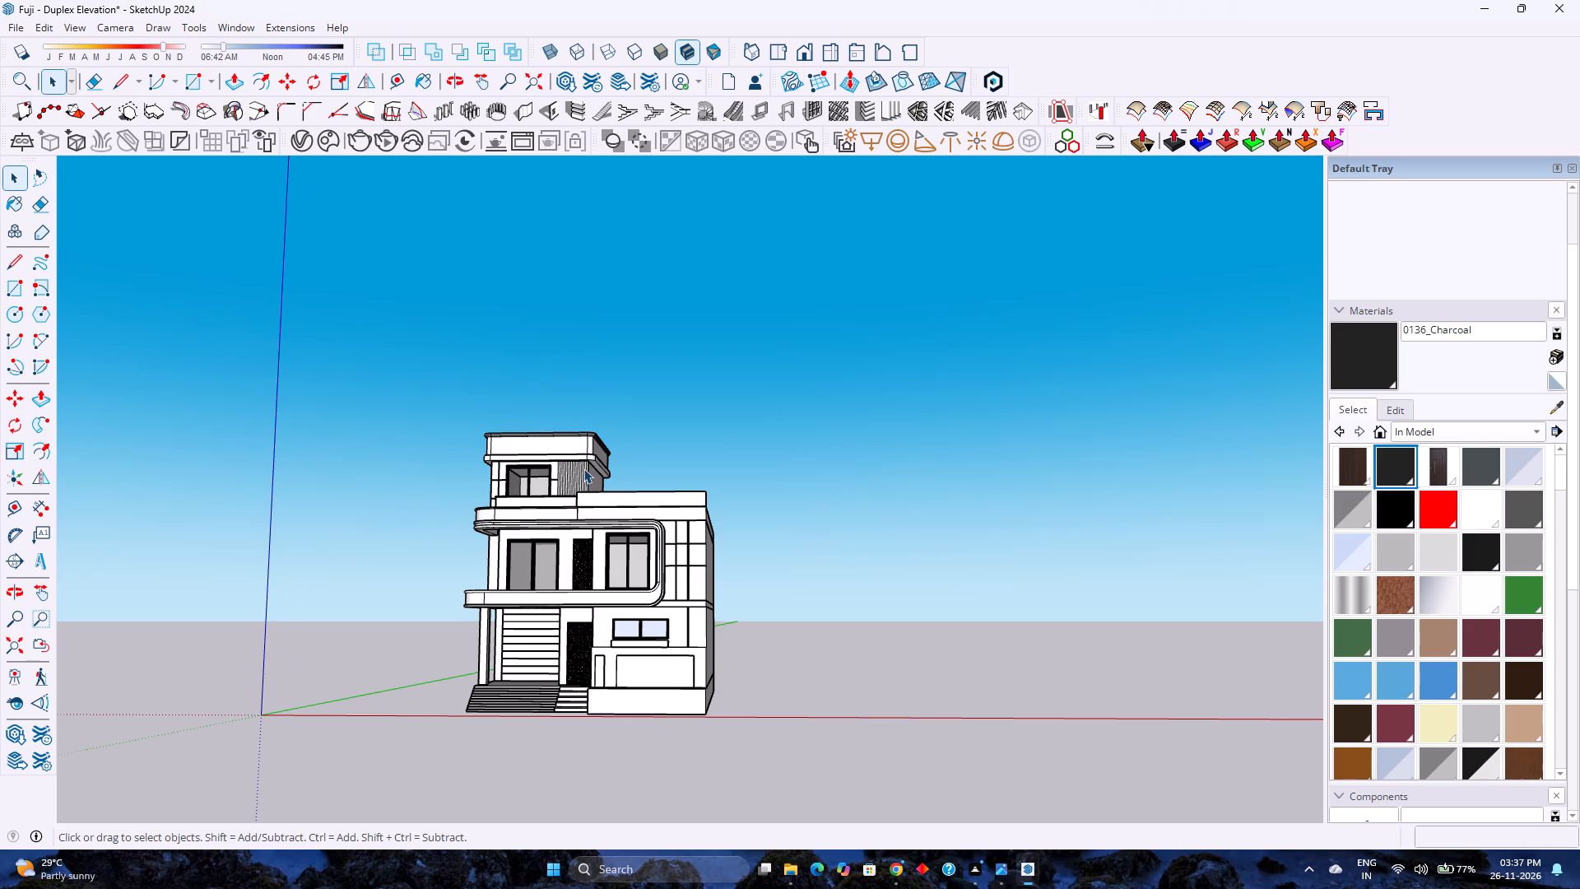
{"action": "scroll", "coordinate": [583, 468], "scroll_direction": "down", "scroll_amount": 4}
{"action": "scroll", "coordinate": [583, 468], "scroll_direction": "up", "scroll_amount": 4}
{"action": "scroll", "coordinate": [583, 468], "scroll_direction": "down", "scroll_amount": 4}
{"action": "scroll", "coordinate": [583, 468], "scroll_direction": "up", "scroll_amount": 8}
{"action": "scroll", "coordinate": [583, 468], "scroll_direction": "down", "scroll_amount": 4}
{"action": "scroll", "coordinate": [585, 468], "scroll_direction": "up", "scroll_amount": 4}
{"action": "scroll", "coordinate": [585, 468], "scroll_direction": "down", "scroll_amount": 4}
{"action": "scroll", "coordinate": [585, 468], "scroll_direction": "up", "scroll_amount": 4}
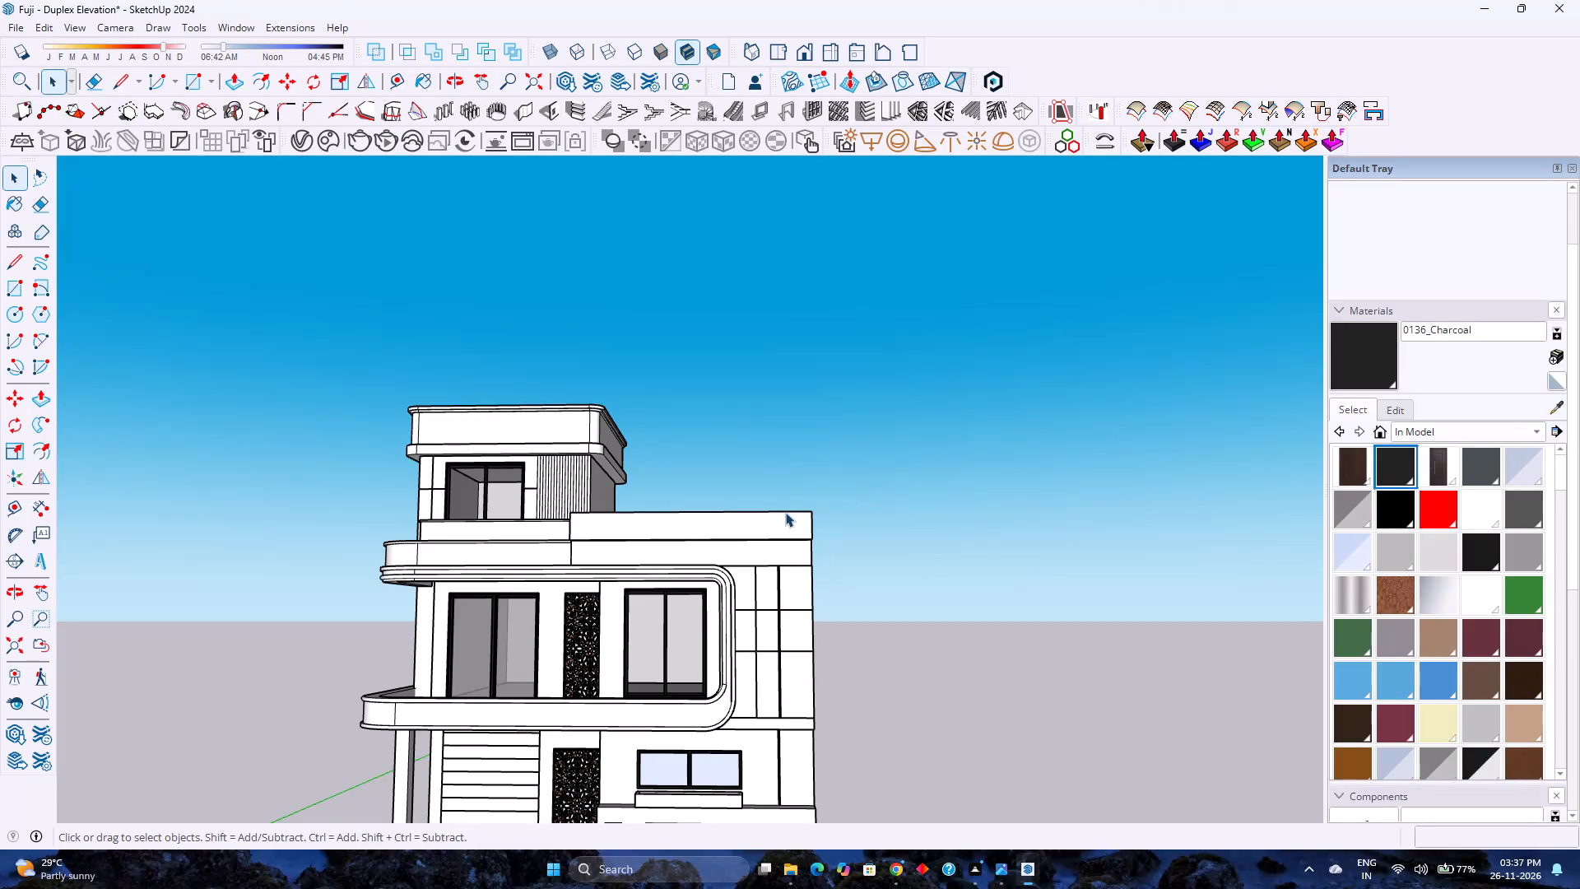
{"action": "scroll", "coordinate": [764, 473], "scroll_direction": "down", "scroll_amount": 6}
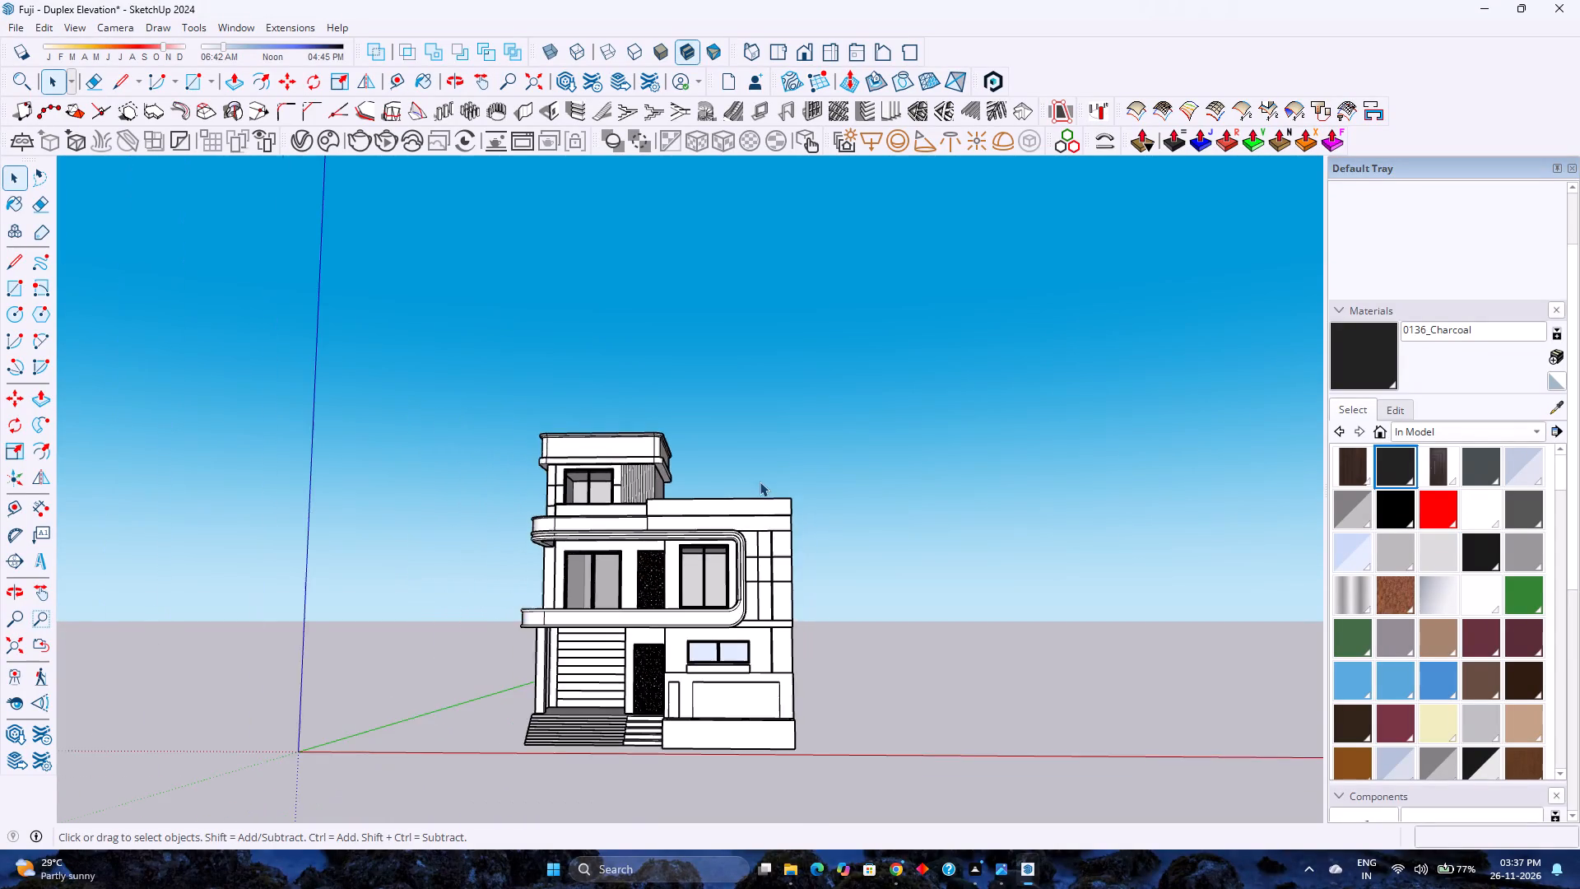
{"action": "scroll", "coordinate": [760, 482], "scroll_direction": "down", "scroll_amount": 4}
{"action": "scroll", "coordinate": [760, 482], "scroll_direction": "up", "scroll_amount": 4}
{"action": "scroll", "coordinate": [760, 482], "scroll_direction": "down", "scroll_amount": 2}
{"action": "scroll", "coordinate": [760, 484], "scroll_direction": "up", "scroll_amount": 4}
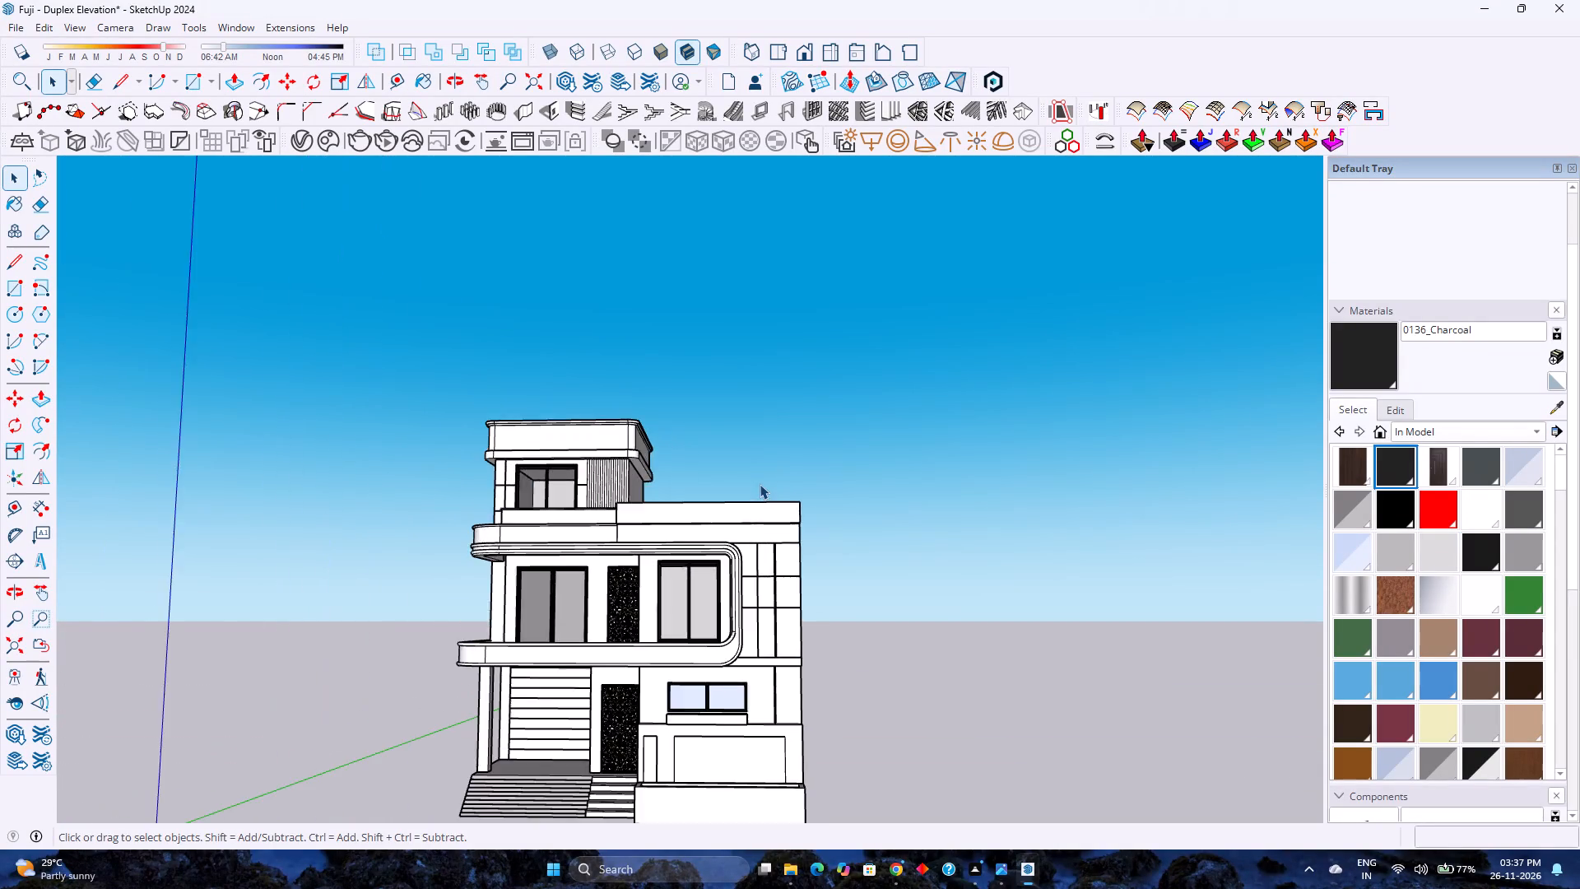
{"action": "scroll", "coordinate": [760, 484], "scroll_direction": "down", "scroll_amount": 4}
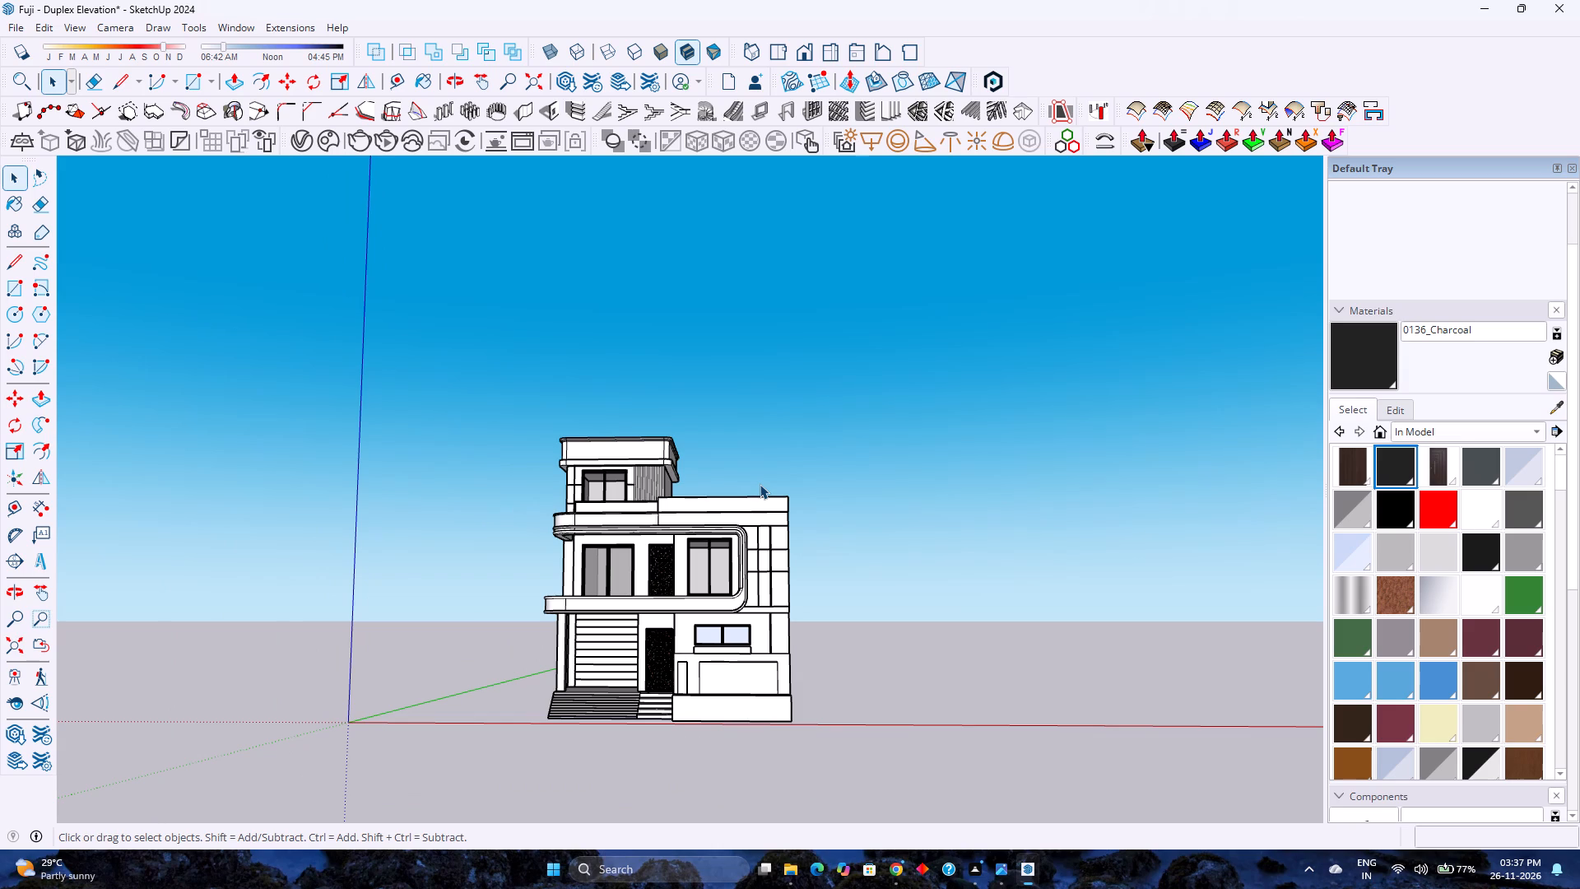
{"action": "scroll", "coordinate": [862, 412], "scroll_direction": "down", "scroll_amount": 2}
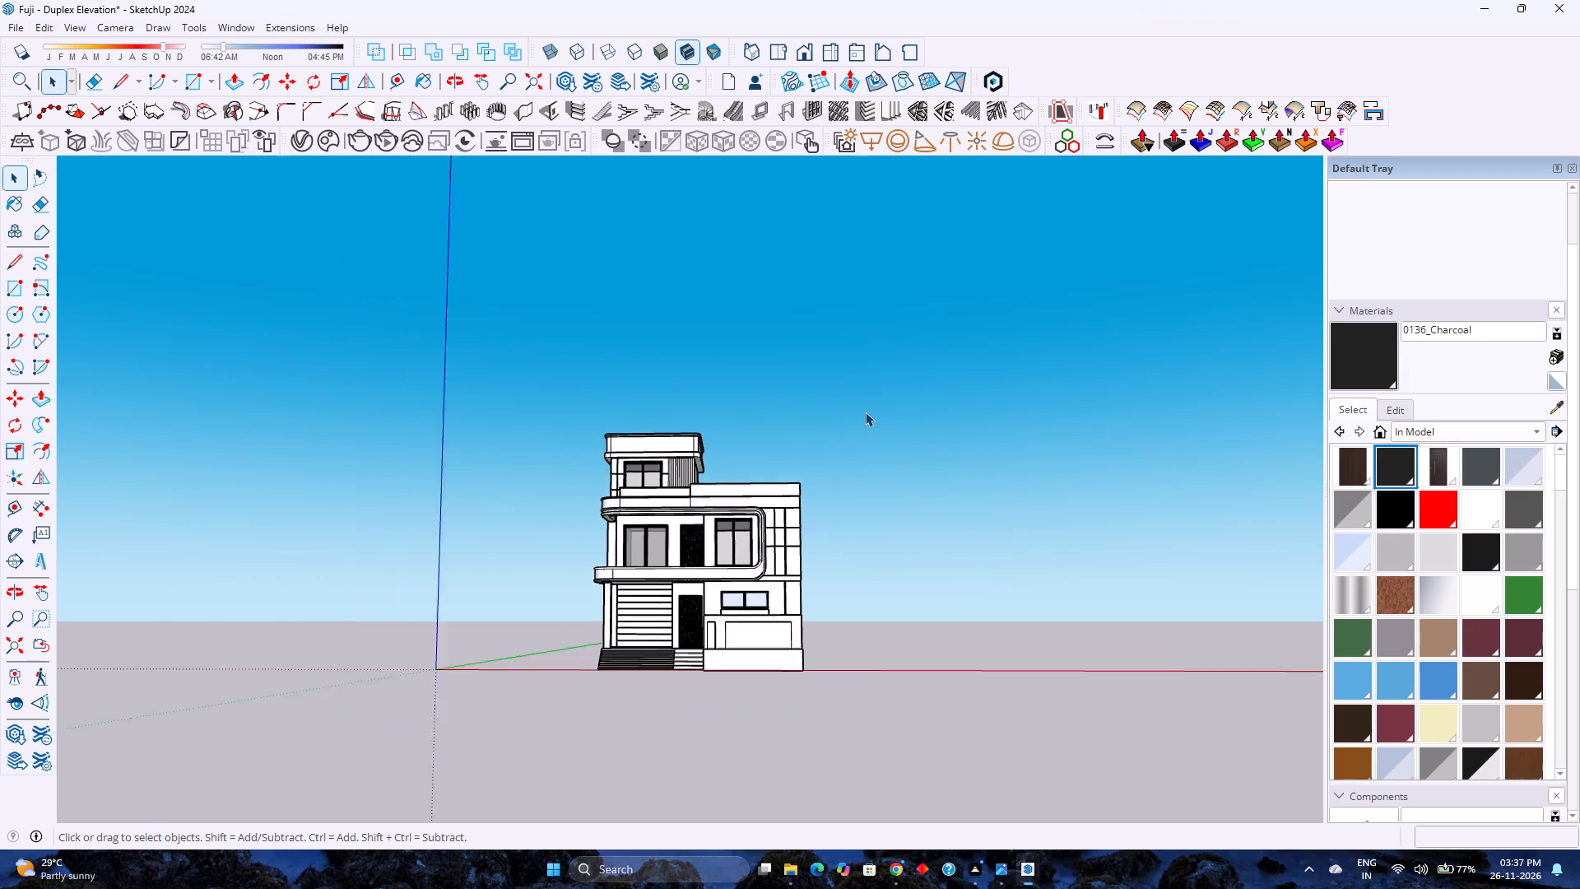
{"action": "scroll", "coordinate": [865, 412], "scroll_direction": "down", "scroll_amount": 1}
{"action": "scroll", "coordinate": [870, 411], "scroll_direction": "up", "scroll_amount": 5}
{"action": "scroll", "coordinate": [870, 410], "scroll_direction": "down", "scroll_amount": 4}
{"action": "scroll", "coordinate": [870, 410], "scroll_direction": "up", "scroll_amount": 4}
Switch to the standard front view, fit the whole duplex in view and examine its facade.
{"action": "left_click", "coordinate": [806, 47]}
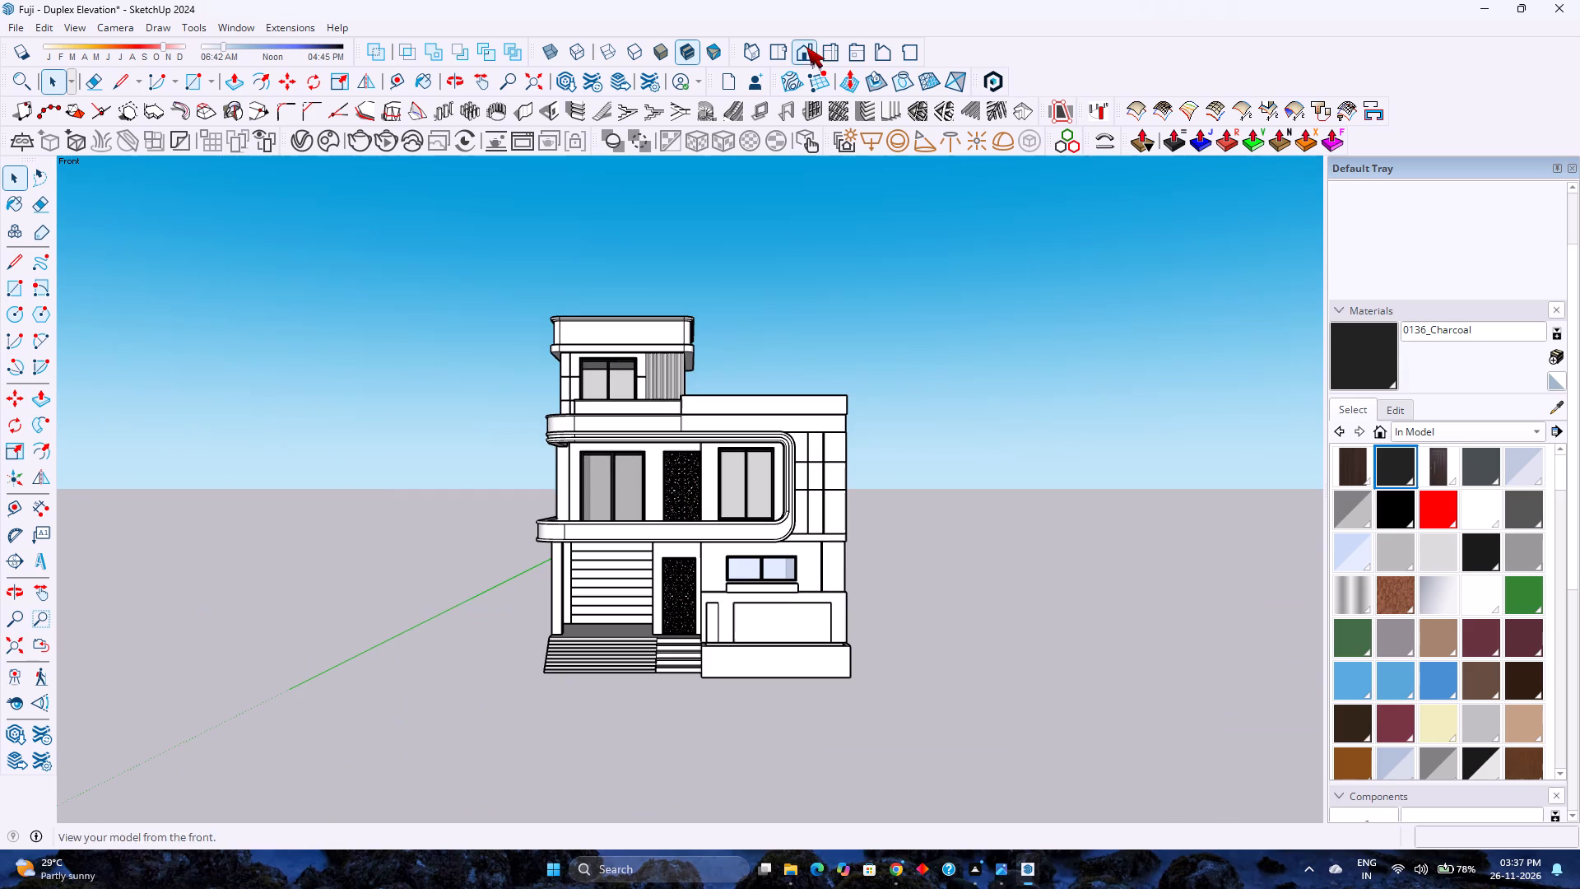
{"action": "left_click", "coordinate": [5, 649]}
{"action": "scroll", "coordinate": [798, 482], "scroll_direction": "down", "scroll_amount": 4}
{"action": "scroll", "coordinate": [798, 482], "scroll_direction": "up", "scroll_amount": 3}
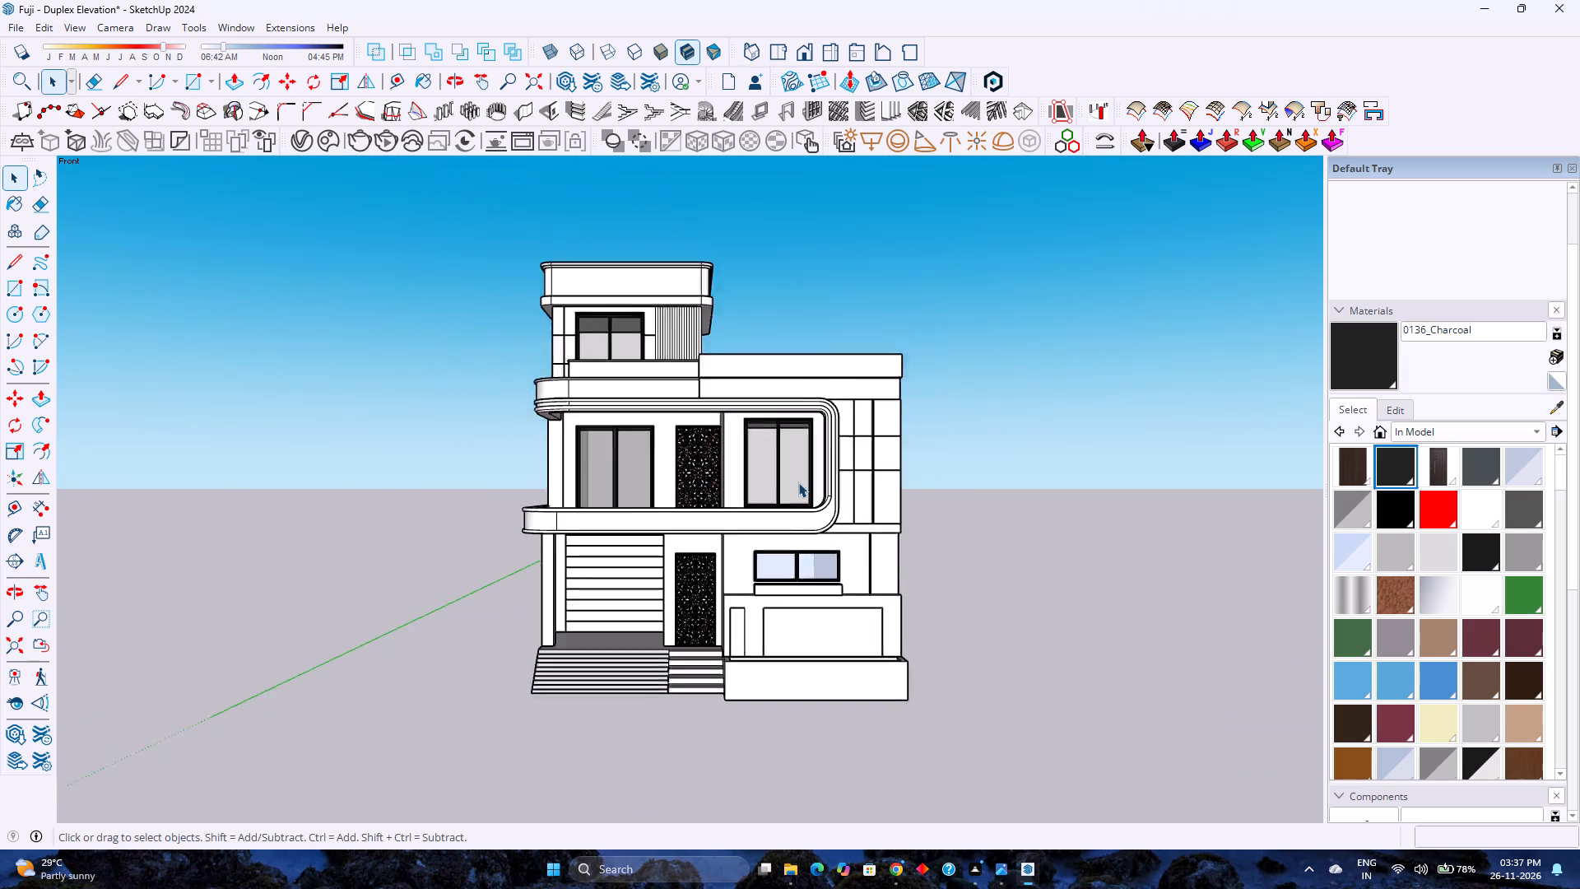
{"action": "scroll", "coordinate": [798, 482], "scroll_direction": "down", "scroll_amount": 4}
{"action": "scroll", "coordinate": [798, 482], "scroll_direction": "up", "scroll_amount": 4}
{"action": "scroll", "coordinate": [798, 482], "scroll_direction": "down", "scroll_amount": 4}
{"action": "scroll", "coordinate": [829, 312], "scroll_direction": "up", "scroll_amount": 3}
{"action": "scroll", "coordinate": [830, 312], "scroll_direction": "down", "scroll_amount": 4}
{"action": "scroll", "coordinate": [830, 312], "scroll_direction": "up", "scroll_amount": 3}
{"action": "scroll", "coordinate": [830, 312], "scroll_direction": "down", "scroll_amount": 3}
{"action": "scroll", "coordinate": [830, 312], "scroll_direction": "up", "scroll_amount": 2}
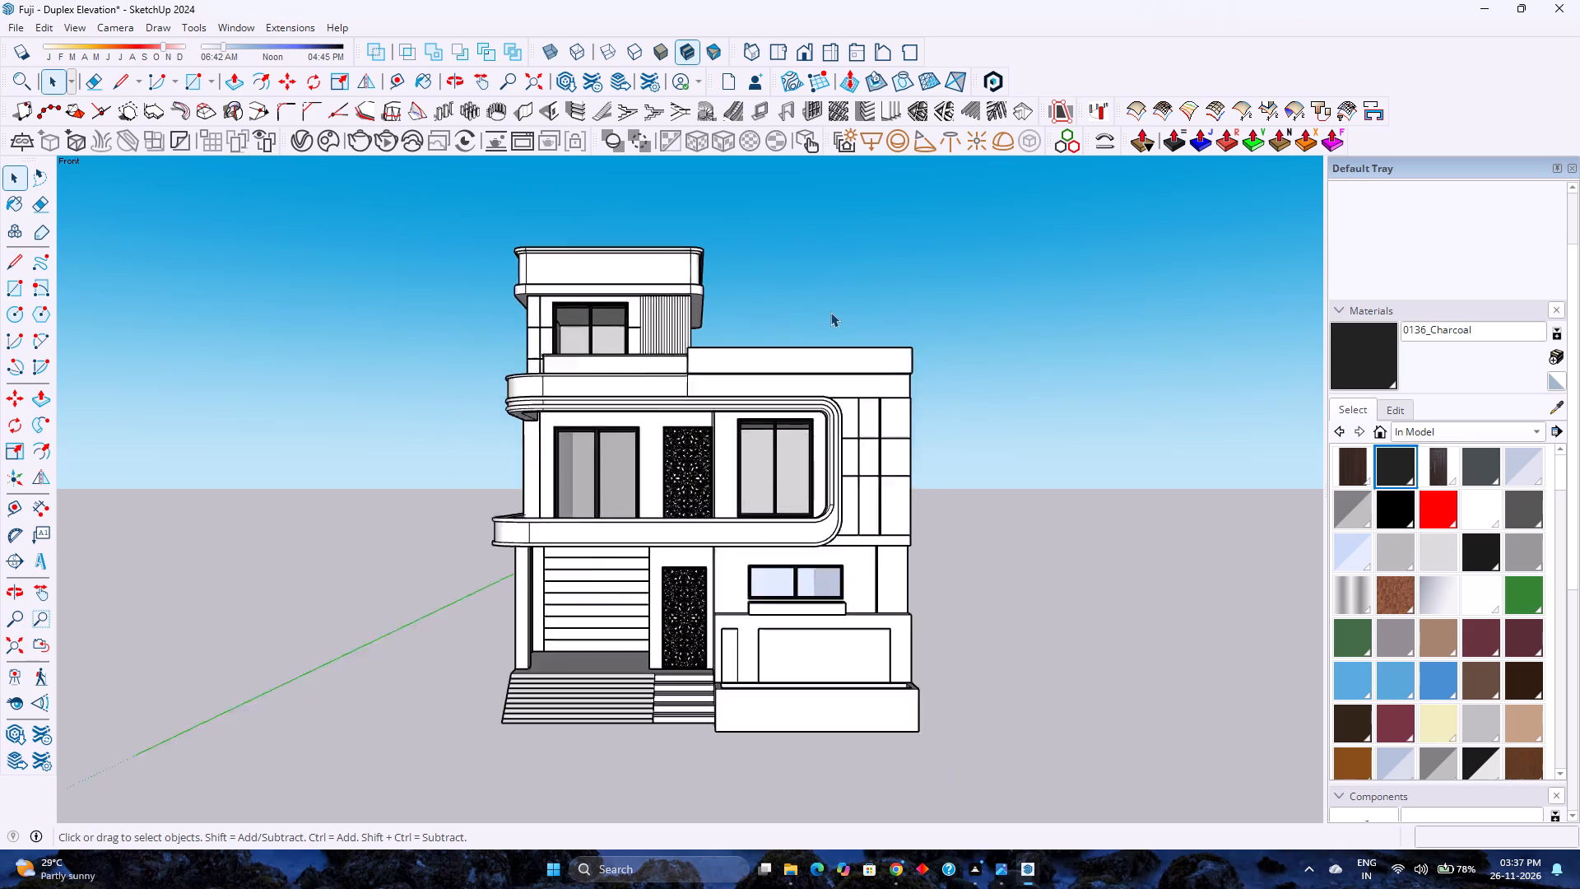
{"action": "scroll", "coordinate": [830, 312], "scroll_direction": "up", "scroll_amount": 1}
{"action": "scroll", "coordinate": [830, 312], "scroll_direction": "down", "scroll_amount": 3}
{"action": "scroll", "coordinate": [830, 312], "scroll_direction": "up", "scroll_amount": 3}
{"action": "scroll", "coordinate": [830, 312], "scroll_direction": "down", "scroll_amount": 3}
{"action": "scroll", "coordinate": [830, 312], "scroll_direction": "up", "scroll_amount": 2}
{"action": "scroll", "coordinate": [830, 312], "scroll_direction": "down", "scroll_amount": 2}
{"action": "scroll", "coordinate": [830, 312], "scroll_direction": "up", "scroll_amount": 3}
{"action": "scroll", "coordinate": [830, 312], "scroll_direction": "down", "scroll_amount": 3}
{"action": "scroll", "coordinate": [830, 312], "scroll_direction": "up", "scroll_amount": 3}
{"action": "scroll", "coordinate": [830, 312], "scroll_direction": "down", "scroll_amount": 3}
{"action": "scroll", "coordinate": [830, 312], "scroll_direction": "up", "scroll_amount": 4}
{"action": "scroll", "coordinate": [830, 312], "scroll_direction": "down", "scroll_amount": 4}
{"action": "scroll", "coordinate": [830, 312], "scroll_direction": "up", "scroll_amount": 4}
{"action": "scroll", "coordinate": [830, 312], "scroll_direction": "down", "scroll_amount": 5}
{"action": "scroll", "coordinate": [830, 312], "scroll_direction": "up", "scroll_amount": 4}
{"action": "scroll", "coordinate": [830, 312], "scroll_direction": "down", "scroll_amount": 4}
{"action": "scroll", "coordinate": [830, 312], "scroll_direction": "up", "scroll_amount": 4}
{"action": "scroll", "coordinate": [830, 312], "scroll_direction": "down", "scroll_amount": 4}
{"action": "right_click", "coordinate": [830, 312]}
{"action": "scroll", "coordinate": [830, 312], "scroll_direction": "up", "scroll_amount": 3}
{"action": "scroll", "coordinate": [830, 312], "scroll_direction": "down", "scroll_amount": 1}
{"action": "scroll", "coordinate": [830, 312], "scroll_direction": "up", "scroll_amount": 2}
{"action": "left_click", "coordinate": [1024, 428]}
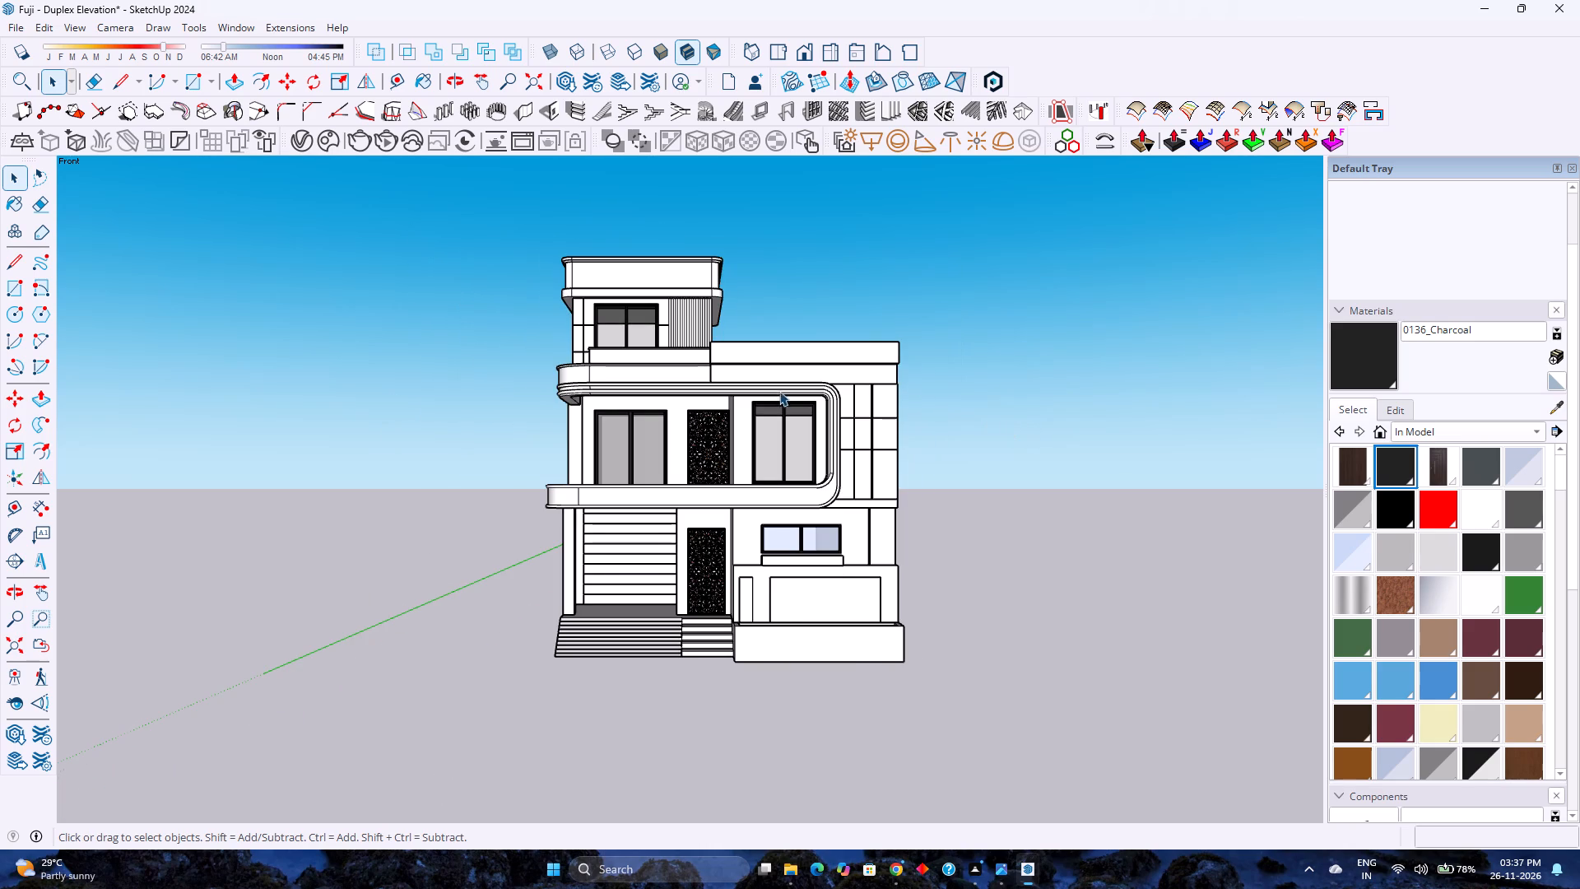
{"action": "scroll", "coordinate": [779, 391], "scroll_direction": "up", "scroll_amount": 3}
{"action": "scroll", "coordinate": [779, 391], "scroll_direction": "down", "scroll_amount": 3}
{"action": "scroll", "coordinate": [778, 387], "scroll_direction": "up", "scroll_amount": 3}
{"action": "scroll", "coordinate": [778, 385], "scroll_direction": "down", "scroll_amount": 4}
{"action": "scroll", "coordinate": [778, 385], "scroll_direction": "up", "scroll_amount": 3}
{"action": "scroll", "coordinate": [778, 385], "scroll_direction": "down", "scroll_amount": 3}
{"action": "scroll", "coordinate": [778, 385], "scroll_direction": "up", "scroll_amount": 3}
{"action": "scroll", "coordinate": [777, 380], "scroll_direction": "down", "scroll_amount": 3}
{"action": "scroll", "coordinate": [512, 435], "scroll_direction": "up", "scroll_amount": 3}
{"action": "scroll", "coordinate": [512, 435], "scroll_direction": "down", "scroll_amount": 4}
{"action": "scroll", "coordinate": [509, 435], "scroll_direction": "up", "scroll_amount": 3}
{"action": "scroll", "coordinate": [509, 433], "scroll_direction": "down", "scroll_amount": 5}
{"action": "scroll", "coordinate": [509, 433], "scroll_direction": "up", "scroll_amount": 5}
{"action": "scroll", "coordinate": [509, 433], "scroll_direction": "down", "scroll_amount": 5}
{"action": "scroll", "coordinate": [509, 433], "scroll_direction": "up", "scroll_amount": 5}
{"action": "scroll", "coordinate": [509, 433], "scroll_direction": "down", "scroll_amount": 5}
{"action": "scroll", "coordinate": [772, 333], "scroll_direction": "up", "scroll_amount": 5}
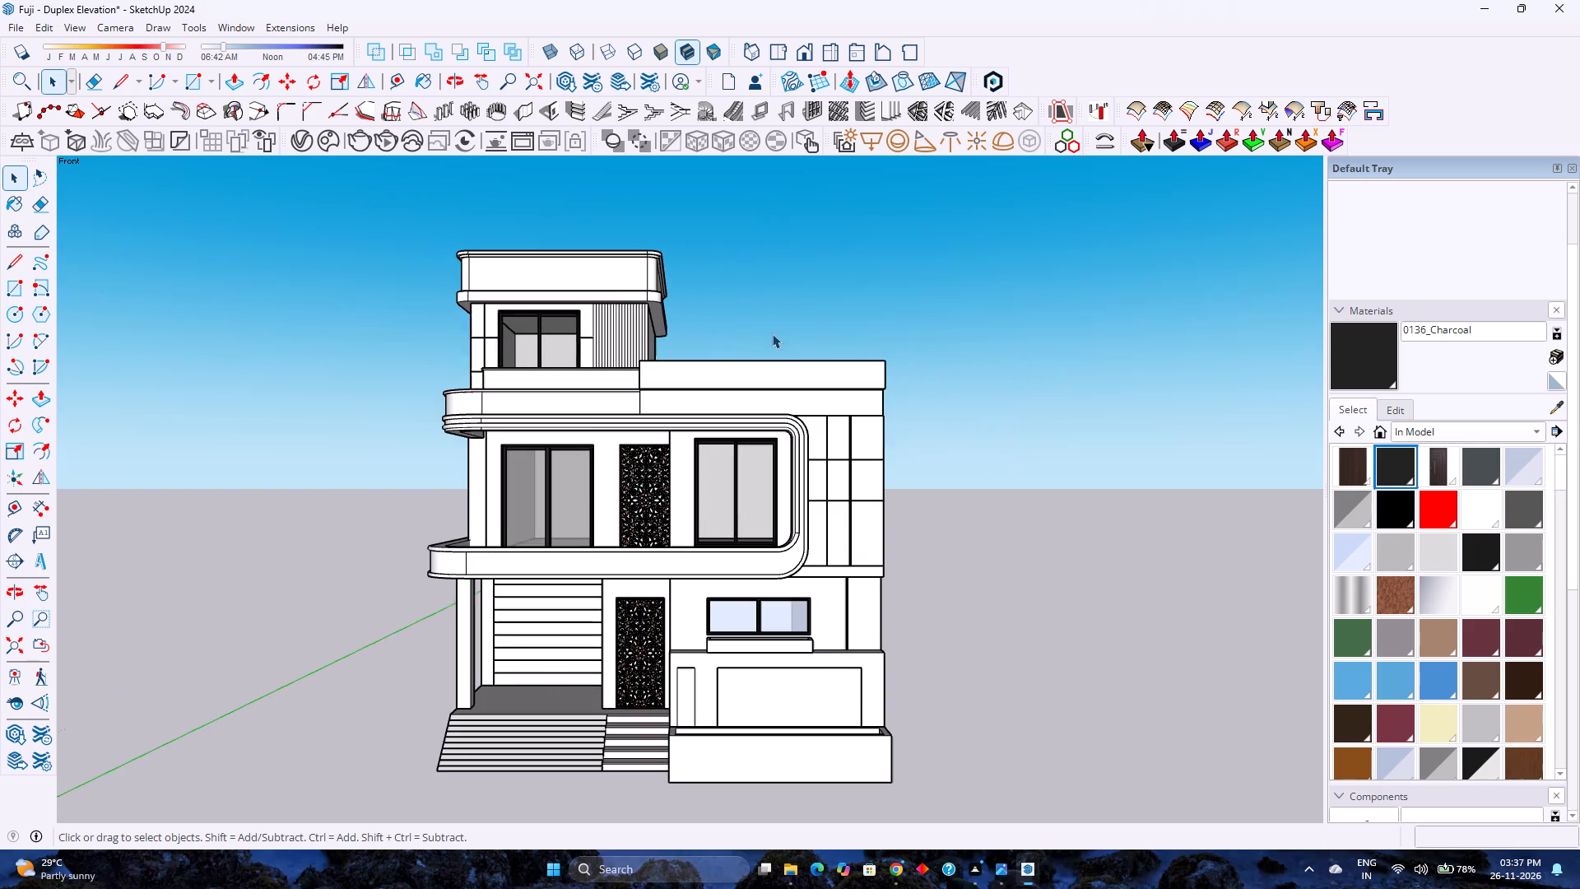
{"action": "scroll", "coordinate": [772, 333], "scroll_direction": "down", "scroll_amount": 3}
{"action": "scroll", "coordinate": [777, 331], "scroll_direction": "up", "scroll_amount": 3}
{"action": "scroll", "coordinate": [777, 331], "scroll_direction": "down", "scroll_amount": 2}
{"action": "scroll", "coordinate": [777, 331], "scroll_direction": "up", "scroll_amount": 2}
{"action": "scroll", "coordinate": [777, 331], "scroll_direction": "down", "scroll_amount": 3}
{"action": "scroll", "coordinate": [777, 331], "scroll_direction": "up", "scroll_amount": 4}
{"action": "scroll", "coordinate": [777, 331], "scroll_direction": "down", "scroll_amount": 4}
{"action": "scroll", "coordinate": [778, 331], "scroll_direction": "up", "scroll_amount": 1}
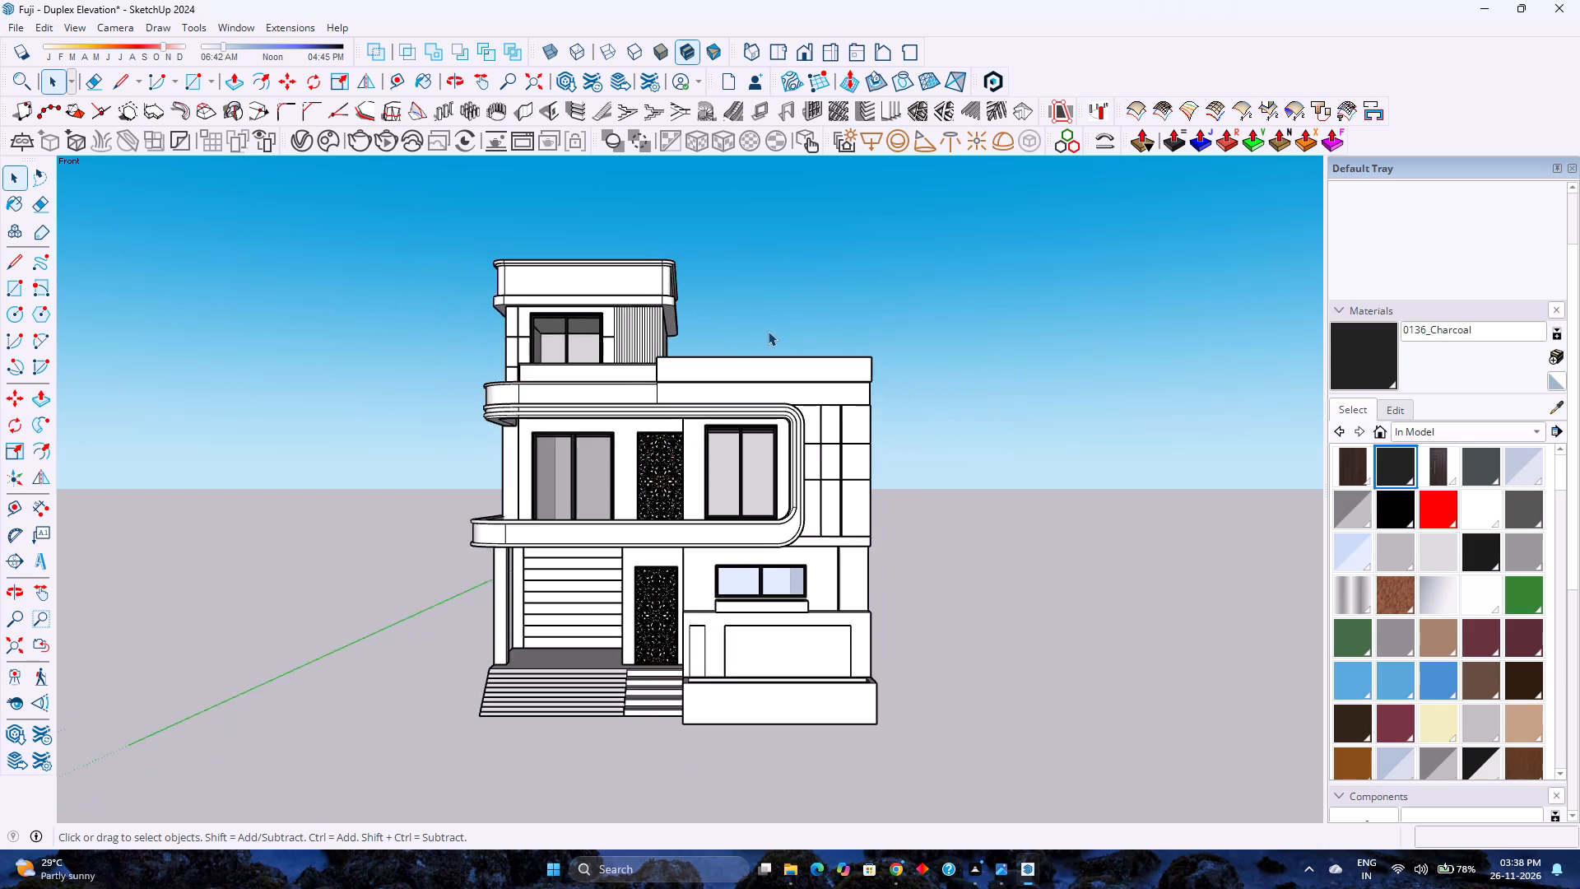
Examine the rooftop room, first-floor windows, jali panels and curved balcony band at closer range from the front.
{"action": "scroll", "coordinate": [633, 336], "scroll_direction": "down", "scroll_amount": 3}
{"action": "scroll", "coordinate": [653, 333], "scroll_direction": "up", "scroll_amount": 4}
{"action": "scroll", "coordinate": [653, 333], "scroll_direction": "down", "scroll_amount": 4}
{"action": "scroll", "coordinate": [654, 333], "scroll_direction": "up", "scroll_amount": 4}
{"action": "scroll", "coordinate": [654, 333], "scroll_direction": "down", "scroll_amount": 4}
{"action": "scroll", "coordinate": [654, 333], "scroll_direction": "up", "scroll_amount": 4}
{"action": "scroll", "coordinate": [654, 333], "scroll_direction": "down", "scroll_amount": 4}
{"action": "scroll", "coordinate": [654, 333], "scroll_direction": "up", "scroll_amount": 4}
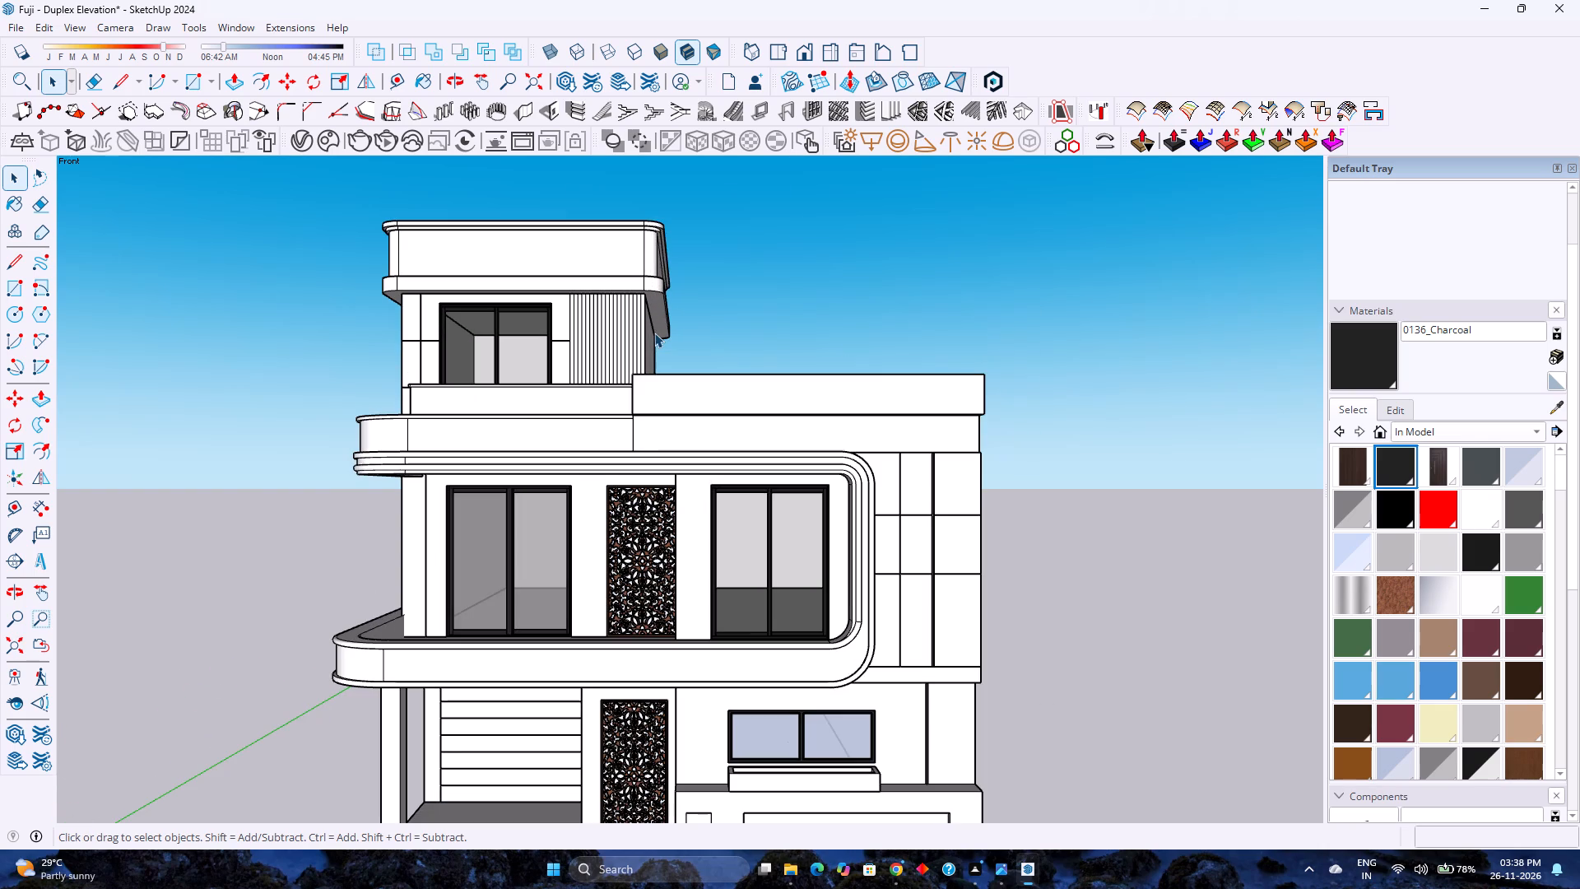
{"action": "scroll", "coordinate": [658, 332], "scroll_direction": "down", "scroll_amount": 3}
{"action": "scroll", "coordinate": [661, 334], "scroll_direction": "up", "scroll_amount": 3}
{"action": "scroll", "coordinate": [661, 334], "scroll_direction": "down", "scroll_amount": 4}
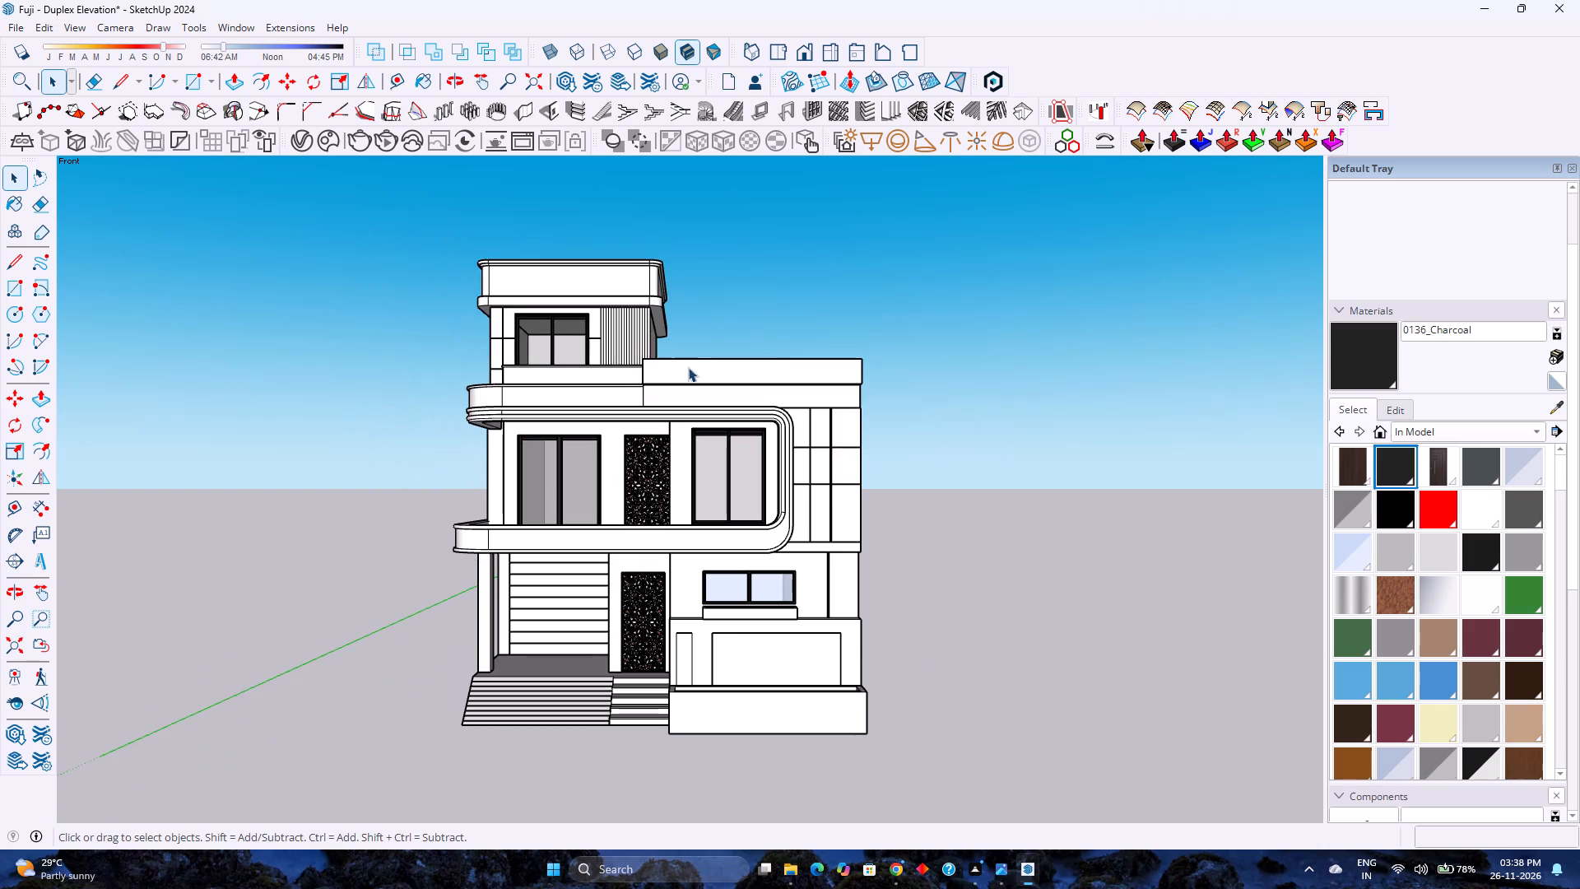
{"action": "scroll", "coordinate": [747, 454], "scroll_direction": "up", "scroll_amount": 4}
{"action": "scroll", "coordinate": [747, 457], "scroll_direction": "down", "scroll_amount": 4}
{"action": "scroll", "coordinate": [747, 457], "scroll_direction": "up", "scroll_amount": 5}
{"action": "scroll", "coordinate": [747, 457], "scroll_direction": "down", "scroll_amount": 5}
{"action": "scroll", "coordinate": [747, 457], "scroll_direction": "up", "scroll_amount": 4}
{"action": "scroll", "coordinate": [747, 457], "scroll_direction": "down", "scroll_amount": 4}
{"action": "scroll", "coordinate": [747, 457], "scroll_direction": "up", "scroll_amount": 2}
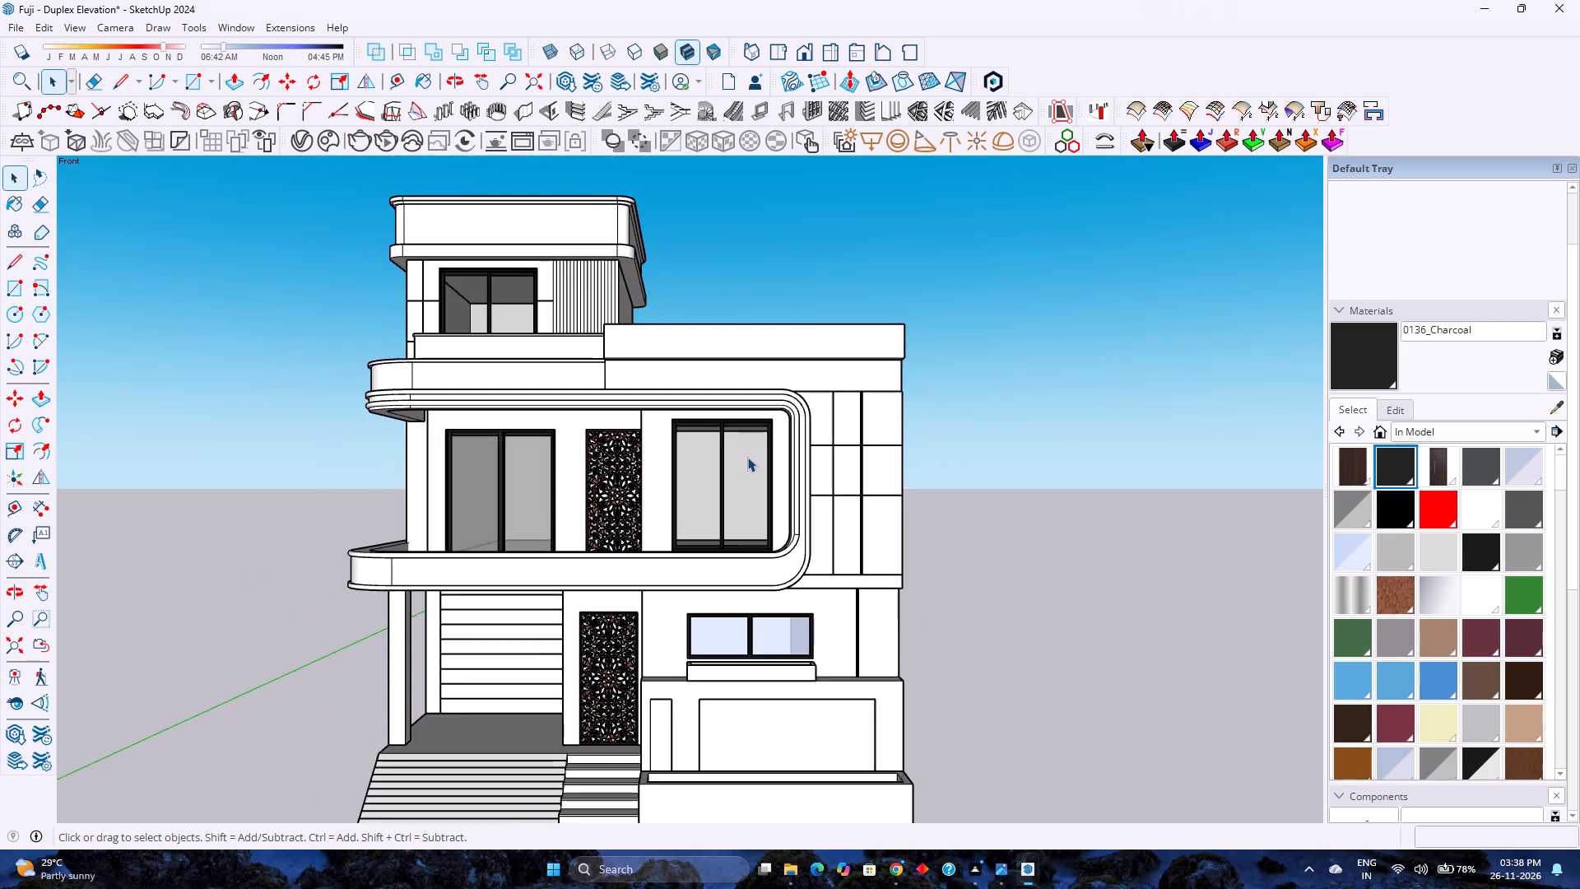
{"action": "scroll", "coordinate": [747, 457], "scroll_direction": "up", "scroll_amount": 2}
{"action": "scroll", "coordinate": [747, 457], "scroll_direction": "down", "scroll_amount": 3}
{"action": "scroll", "coordinate": [749, 454], "scroll_direction": "up", "scroll_amount": 3}
{"action": "scroll", "coordinate": [749, 454], "scroll_direction": "down", "scroll_amount": 5}
{"action": "scroll", "coordinate": [749, 454], "scroll_direction": "up", "scroll_amount": 5}
{"action": "scroll", "coordinate": [749, 454], "scroll_direction": "down", "scroll_amount": 3}
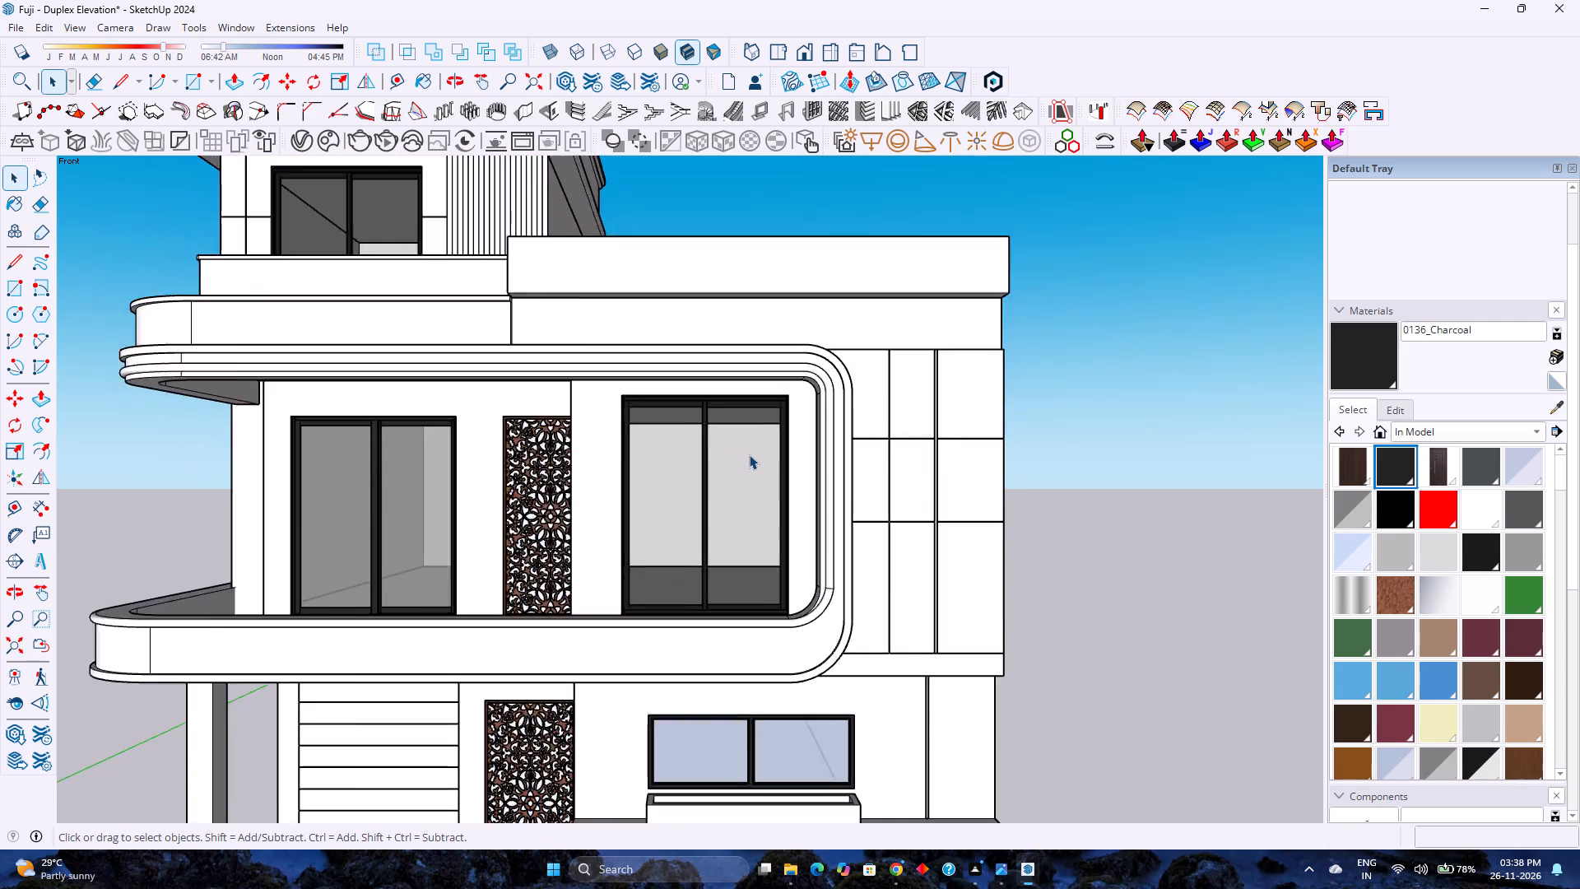
{"action": "scroll", "coordinate": [749, 454], "scroll_direction": "down", "scroll_amount": 2}
{"action": "scroll", "coordinate": [749, 454], "scroll_direction": "up", "scroll_amount": 4}
{"action": "scroll", "coordinate": [749, 454], "scroll_direction": "down", "scroll_amount": 5}
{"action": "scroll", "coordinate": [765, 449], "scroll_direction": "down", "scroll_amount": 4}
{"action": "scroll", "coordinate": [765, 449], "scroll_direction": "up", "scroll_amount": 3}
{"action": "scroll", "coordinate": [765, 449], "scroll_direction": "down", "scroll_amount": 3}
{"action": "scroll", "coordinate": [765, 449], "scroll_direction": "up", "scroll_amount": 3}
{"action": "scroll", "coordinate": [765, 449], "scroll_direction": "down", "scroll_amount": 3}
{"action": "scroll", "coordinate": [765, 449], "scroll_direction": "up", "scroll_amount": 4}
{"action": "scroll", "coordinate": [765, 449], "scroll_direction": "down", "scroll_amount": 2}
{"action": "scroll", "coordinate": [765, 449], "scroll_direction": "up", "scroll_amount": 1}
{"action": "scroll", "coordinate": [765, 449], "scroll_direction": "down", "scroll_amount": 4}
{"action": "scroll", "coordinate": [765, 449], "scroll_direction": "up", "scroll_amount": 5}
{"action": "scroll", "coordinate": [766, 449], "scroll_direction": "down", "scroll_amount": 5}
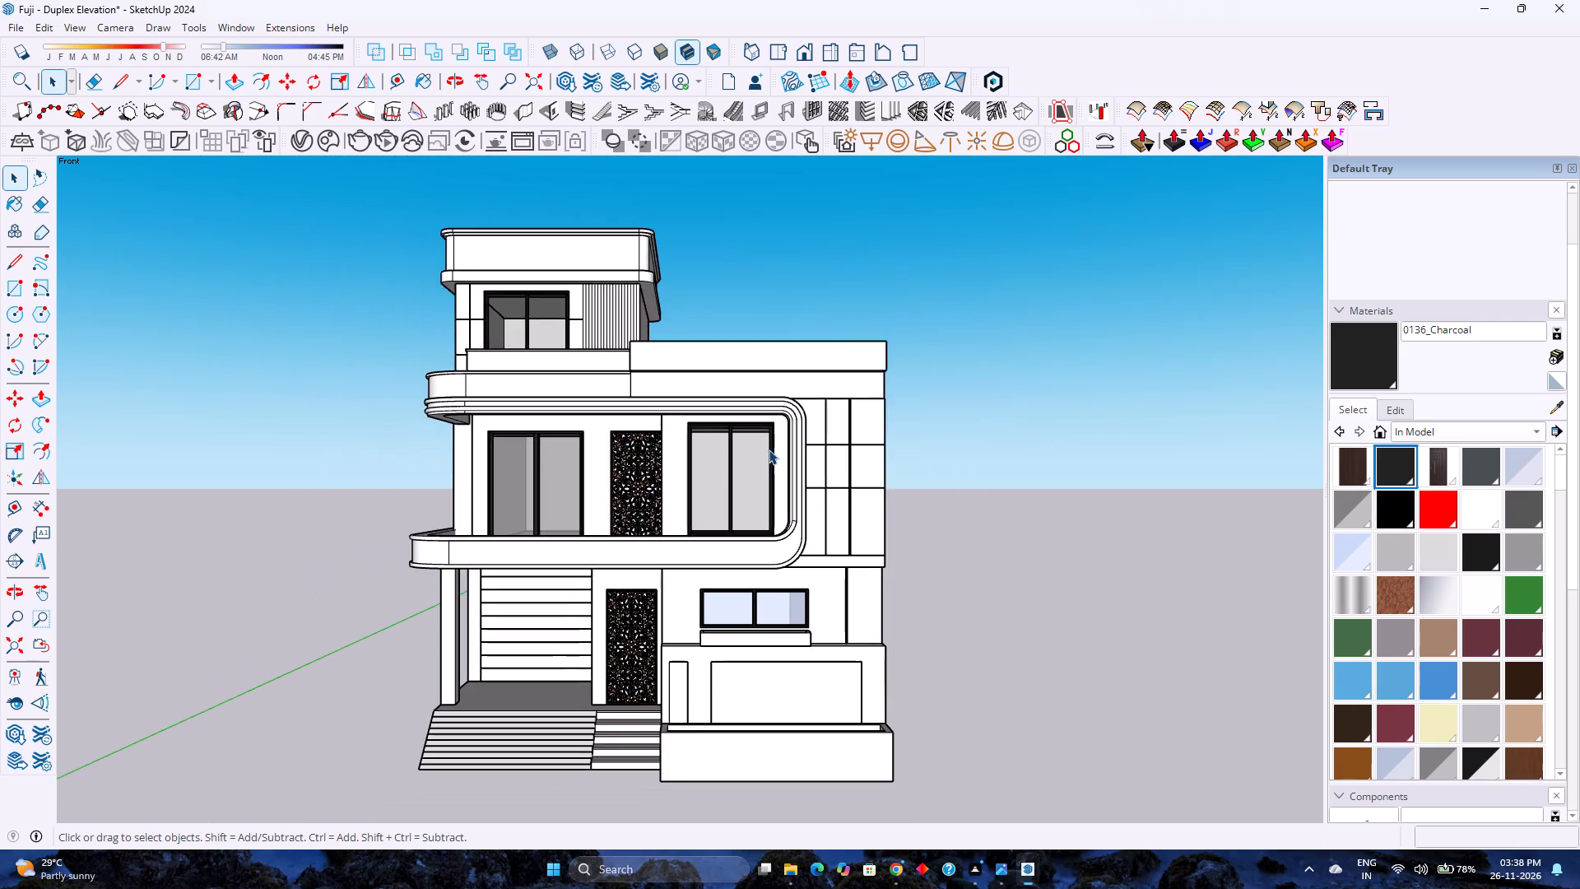
Examine the duplex's facade from the standard front view, comparing the first-floor openings and curved balcony band with the whole elevation.
{"action": "scroll", "coordinate": [769, 449], "scroll_direction": "up", "scroll_amount": 3}
{"action": "scroll", "coordinate": [770, 449], "scroll_direction": "down", "scroll_amount": 4}
{"action": "scroll", "coordinate": [771, 458], "scroll_direction": "up", "scroll_amount": 4}
{"action": "scroll", "coordinate": [771, 458], "scroll_direction": "down", "scroll_amount": 3}
{"action": "scroll", "coordinate": [772, 461], "scroll_direction": "up", "scroll_amount": 3}
{"action": "scroll", "coordinate": [772, 463], "scroll_direction": "down", "scroll_amount": 4}
{"action": "scroll", "coordinate": [772, 464], "scroll_direction": "up", "scroll_amount": 4}
{"action": "scroll", "coordinate": [772, 464], "scroll_direction": "down", "scroll_amount": 1}
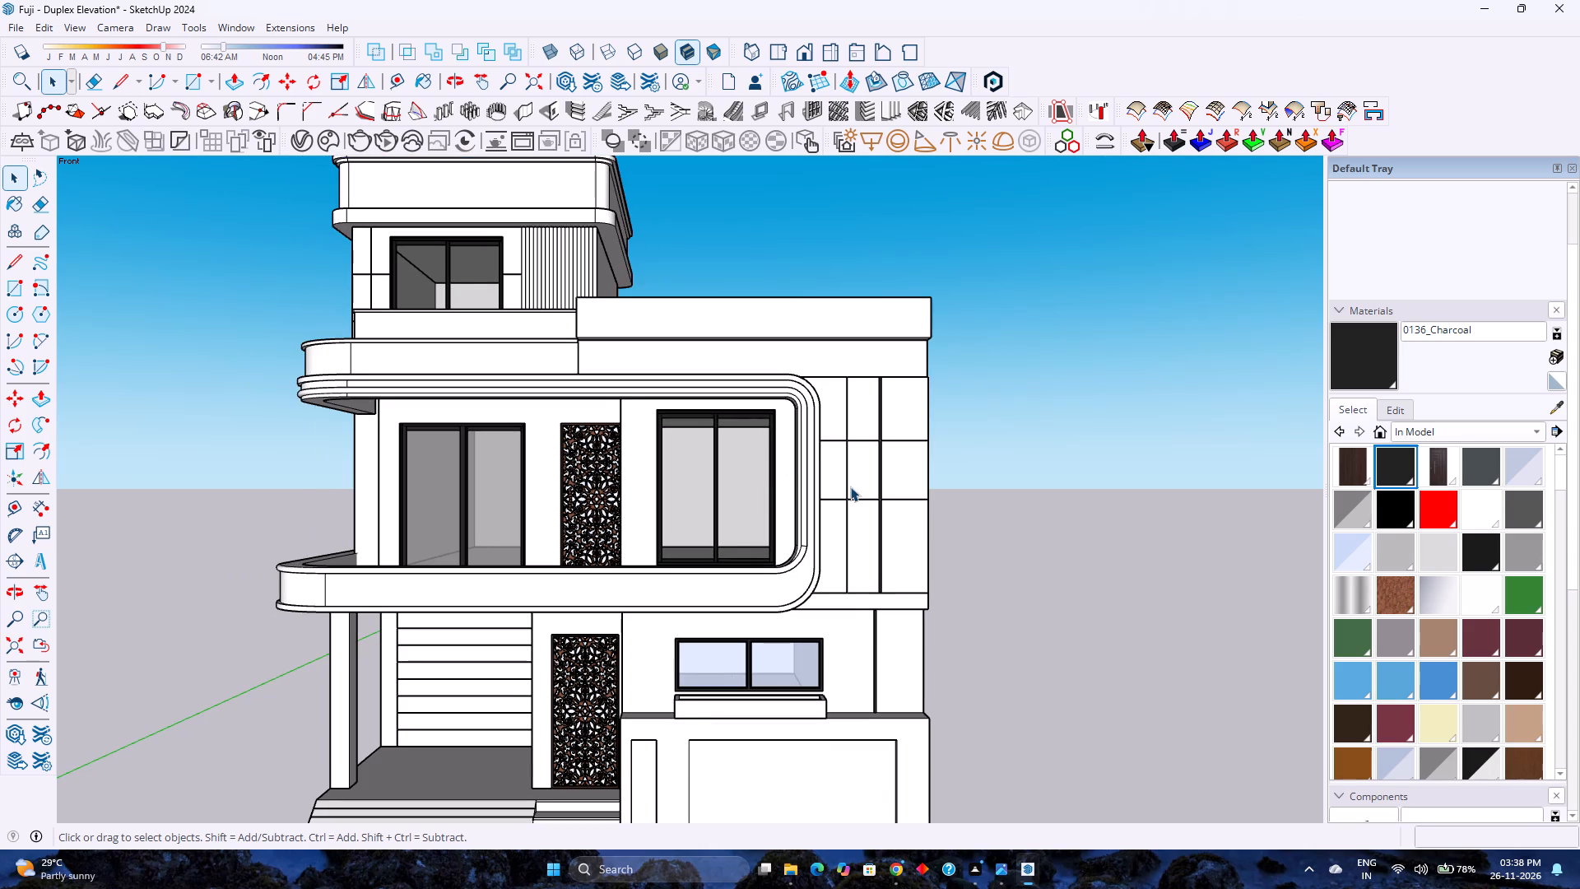
{"action": "scroll", "coordinate": [827, 500], "scroll_direction": "down", "scroll_amount": 1}
{"action": "scroll", "coordinate": [828, 500], "scroll_direction": "up", "scroll_amount": 4}
{"action": "scroll", "coordinate": [828, 500], "scroll_direction": "down", "scroll_amount": 5}
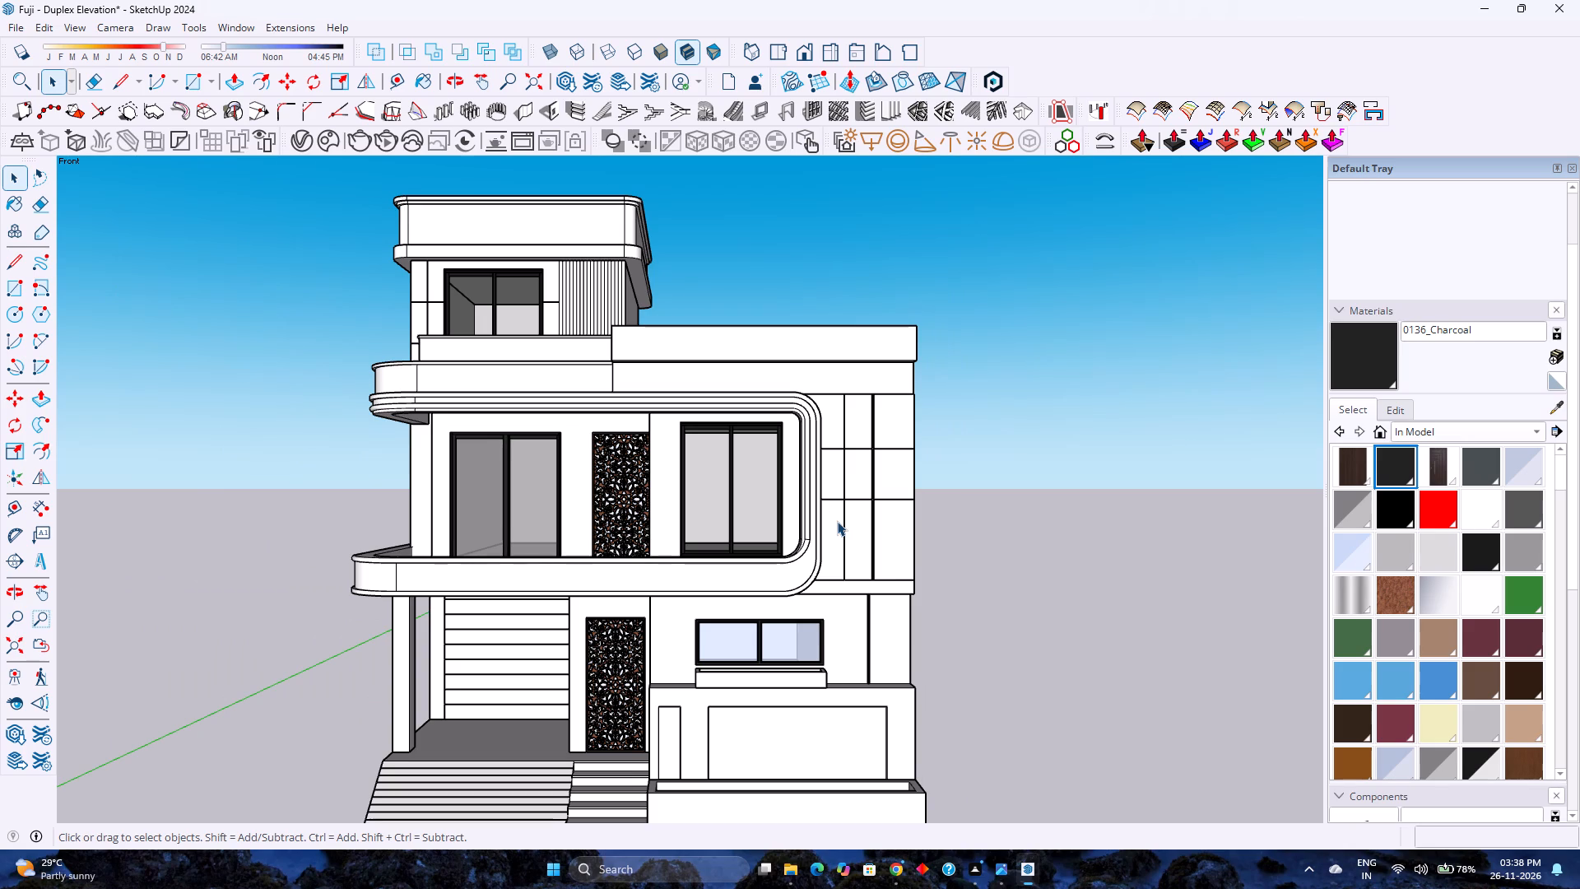
{"action": "scroll", "coordinate": [842, 522], "scroll_direction": "down", "scroll_amount": 3}
{"action": "scroll", "coordinate": [844, 524], "scroll_direction": "up", "scroll_amount": 3}
{"action": "scroll", "coordinate": [844, 528], "scroll_direction": "down", "scroll_amount": 3}
{"action": "scroll", "coordinate": [845, 528], "scroll_direction": "up", "scroll_amount": 4}
{"action": "scroll", "coordinate": [845, 528], "scroll_direction": "down", "scroll_amount": 4}
{"action": "scroll", "coordinate": [845, 528], "scroll_direction": "up", "scroll_amount": 3}
{"action": "scroll", "coordinate": [845, 528], "scroll_direction": "down", "scroll_amount": 3}
{"action": "scroll", "coordinate": [845, 528], "scroll_direction": "up", "scroll_amount": 3}
{"action": "scroll", "coordinate": [845, 528], "scroll_direction": "down", "scroll_amount": 3}
{"action": "scroll", "coordinate": [845, 528], "scroll_direction": "up", "scroll_amount": 3}
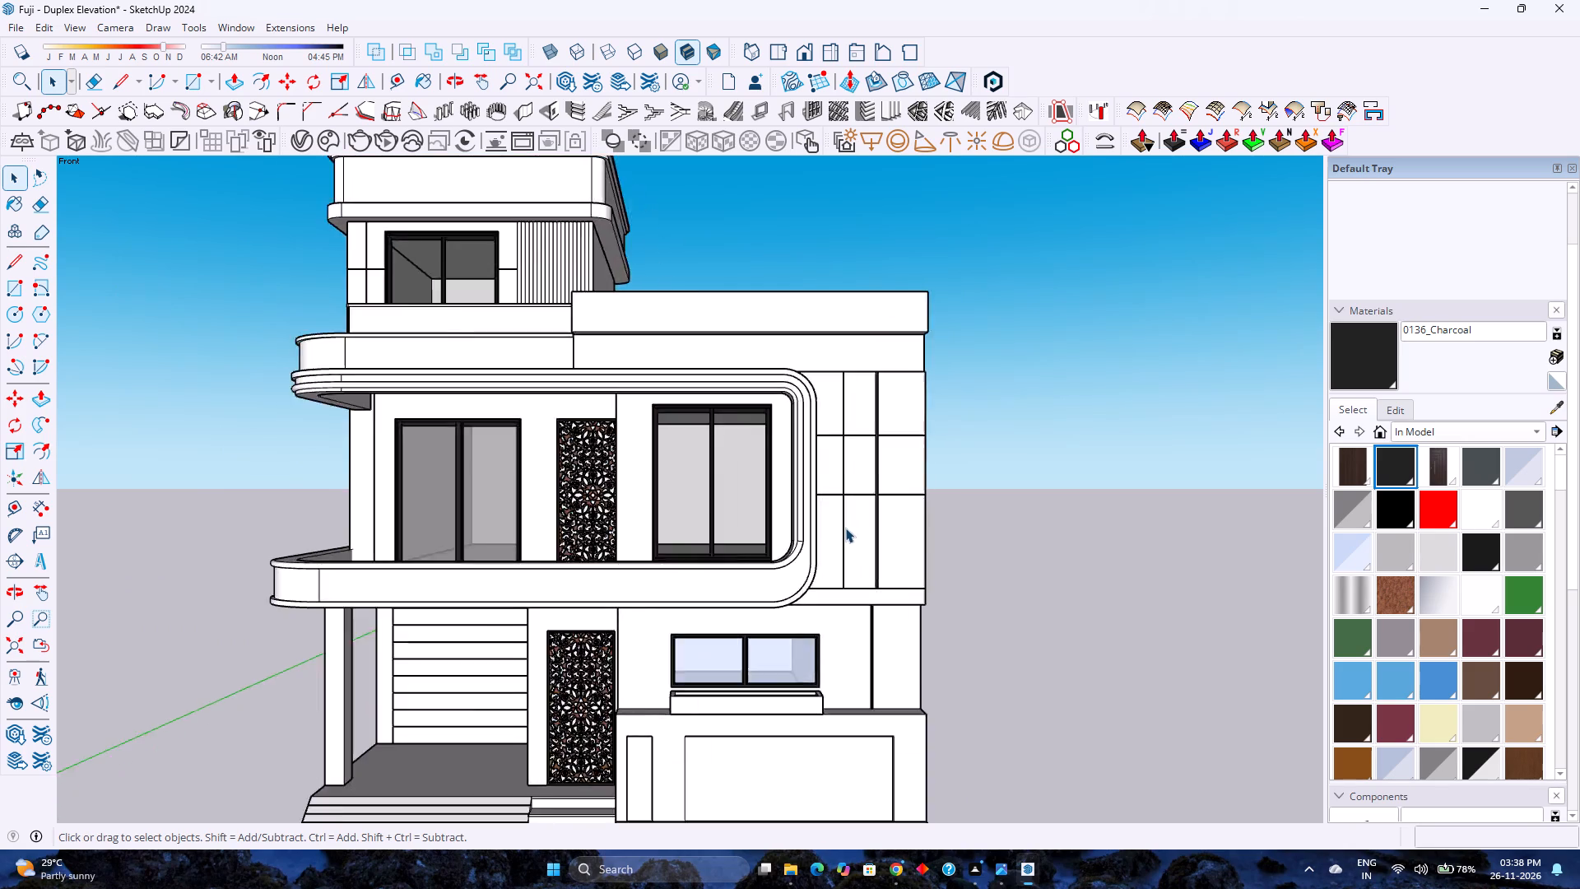
{"action": "scroll", "coordinate": [845, 528], "scroll_direction": "down", "scroll_amount": 3}
{"action": "scroll", "coordinate": [845, 528], "scroll_direction": "up", "scroll_amount": 3}
{"action": "scroll", "coordinate": [845, 528], "scroll_direction": "down", "scroll_amount": 3}
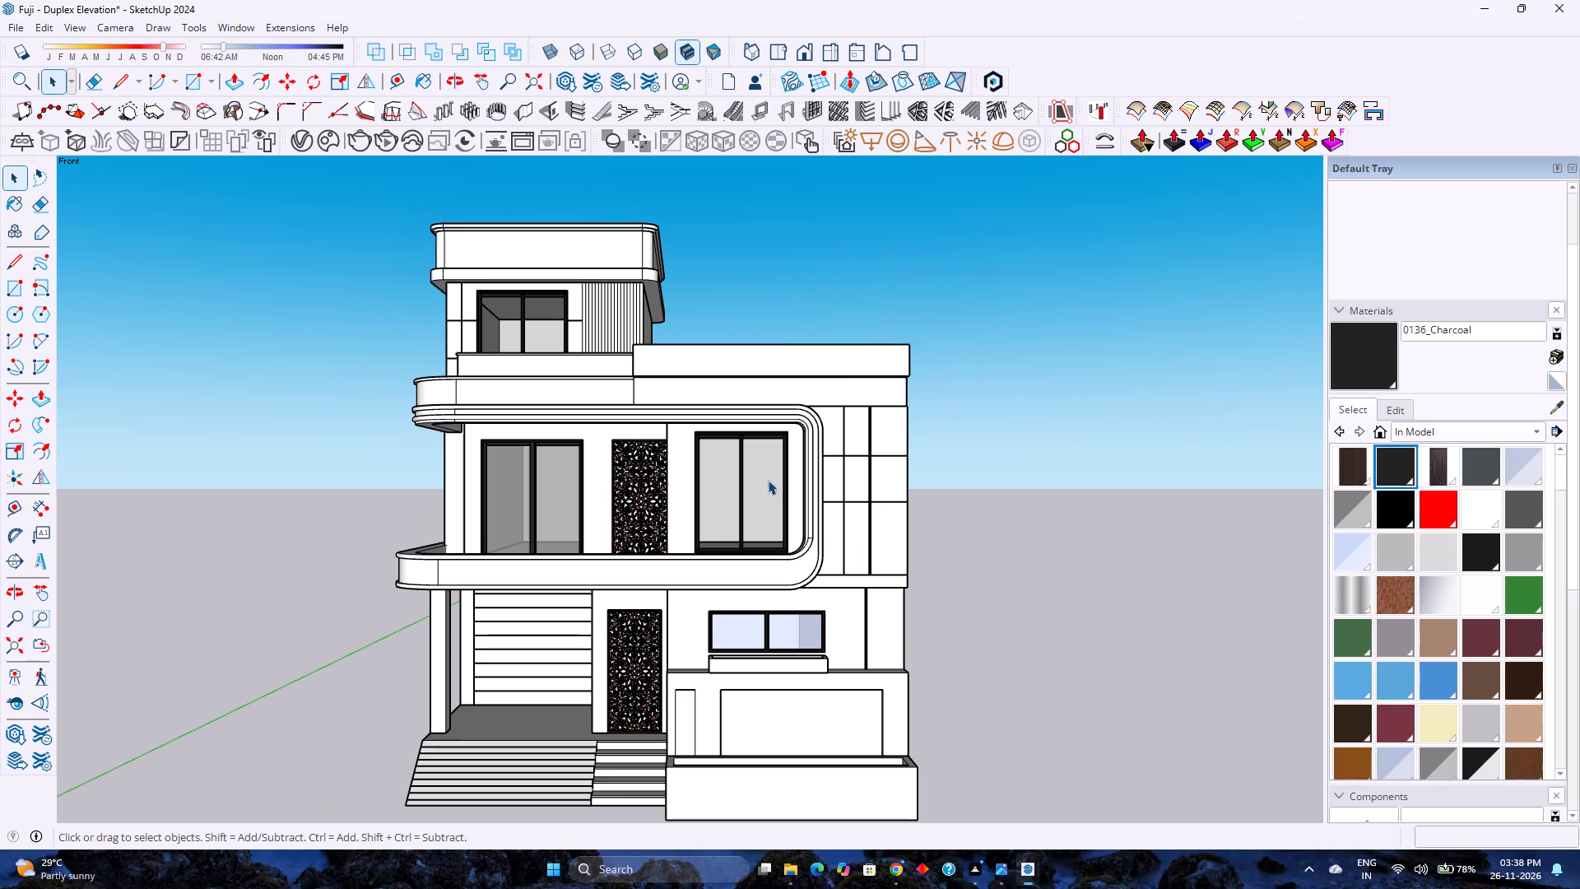
{"action": "scroll", "coordinate": [832, 468], "scroll_direction": "down", "scroll_amount": 3}
{"action": "scroll", "coordinate": [832, 468], "scroll_direction": "up", "scroll_amount": 3}
{"action": "scroll", "coordinate": [832, 468], "scroll_direction": "down", "scroll_amount": 4}
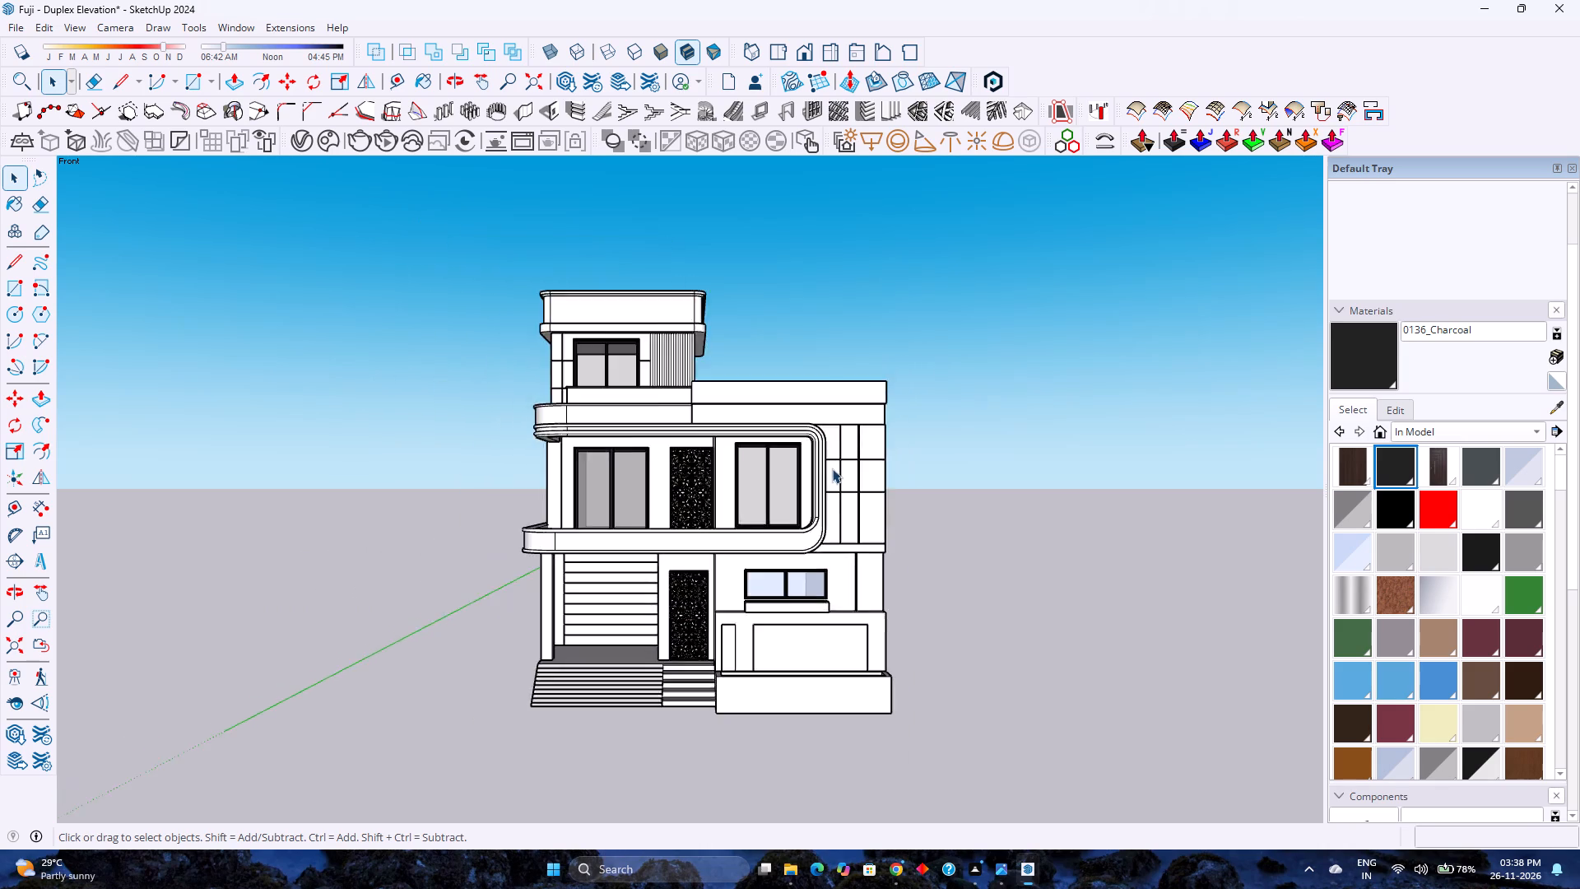
{"action": "scroll", "coordinate": [832, 468], "scroll_direction": "up", "scroll_amount": 4}
{"action": "scroll", "coordinate": [832, 468], "scroll_direction": "down", "scroll_amount": 3}
{"action": "scroll", "coordinate": [832, 468], "scroll_direction": "up", "scroll_amount": 3}
{"action": "scroll", "coordinate": [832, 468], "scroll_direction": "down", "scroll_amount": 3}
{"action": "scroll", "coordinate": [832, 468], "scroll_direction": "up", "scroll_amount": 3}
{"action": "scroll", "coordinate": [832, 468], "scroll_direction": "down", "scroll_amount": 3}
{"action": "scroll", "coordinate": [832, 468], "scroll_direction": "up", "scroll_amount": 3}
{"action": "scroll", "coordinate": [832, 468], "scroll_direction": "down", "scroll_amount": 3}
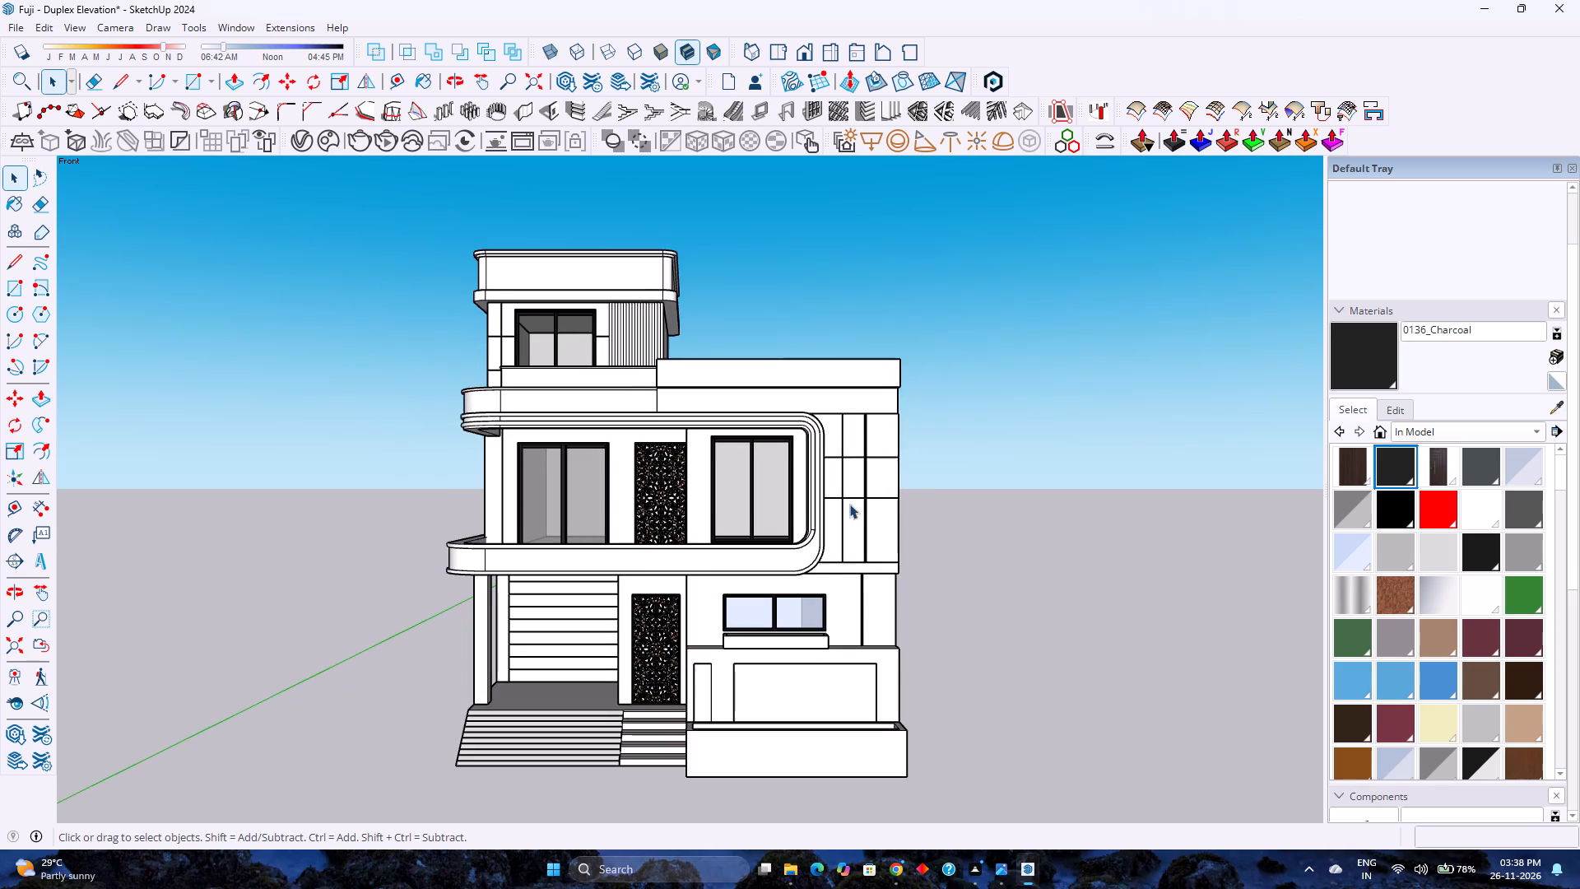
{"action": "scroll", "coordinate": [850, 504], "scroll_direction": "up", "scroll_amount": 4}
{"action": "scroll", "coordinate": [850, 504], "scroll_direction": "down", "scroll_amount": 4}
{"action": "scroll", "coordinate": [850, 504], "scroll_direction": "up", "scroll_amount": 3}
{"action": "scroll", "coordinate": [850, 504], "scroll_direction": "down", "scroll_amount": 4}
{"action": "scroll", "coordinate": [850, 504], "scroll_direction": "up", "scroll_amount": 4}
{"action": "scroll", "coordinate": [850, 504], "scroll_direction": "down", "scroll_amount": 4}
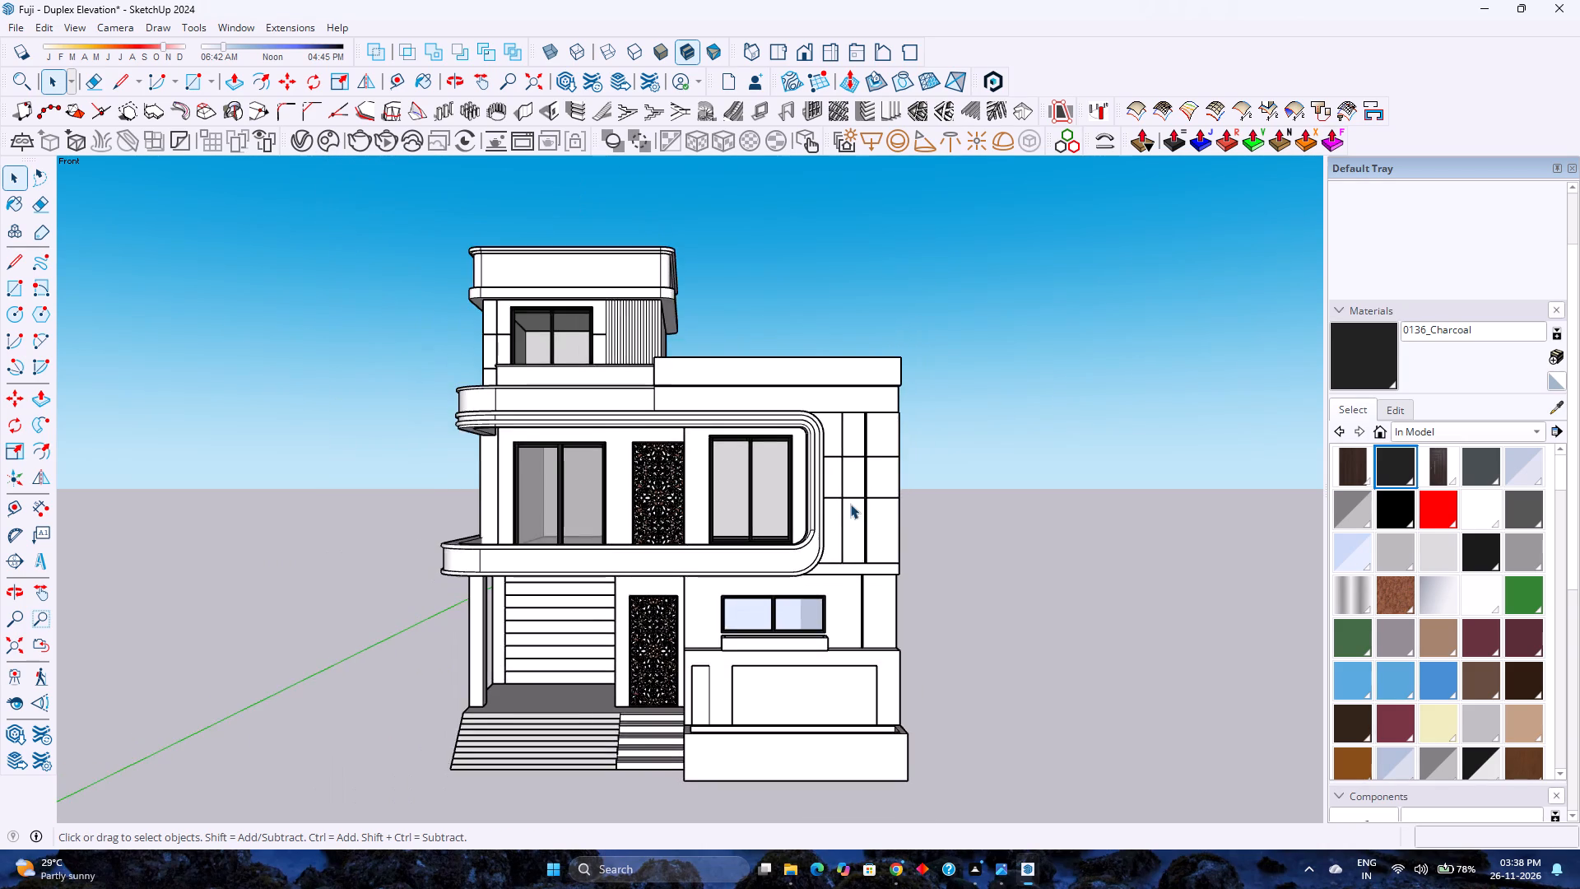
{"action": "scroll", "coordinate": [850, 504], "scroll_direction": "down", "scroll_amount": 1}
Examine the duplex at an angle including its side wall, and its first-floor windows and jali panels from the front.
{"action": "middle_click_drag", "start_coordinate": [850, 504], "coordinate": [711, 515]}
{"action": "middle_click", "coordinate": [711, 515]}
{"action": "scroll", "coordinate": [711, 515], "scroll_direction": "down", "scroll_amount": 2}
{"action": "scroll", "coordinate": [759, 539], "scroll_direction": "up", "scroll_amount": 5}
{"action": "middle_click_drag", "start_coordinate": [759, 539], "coordinate": [803, 538]}
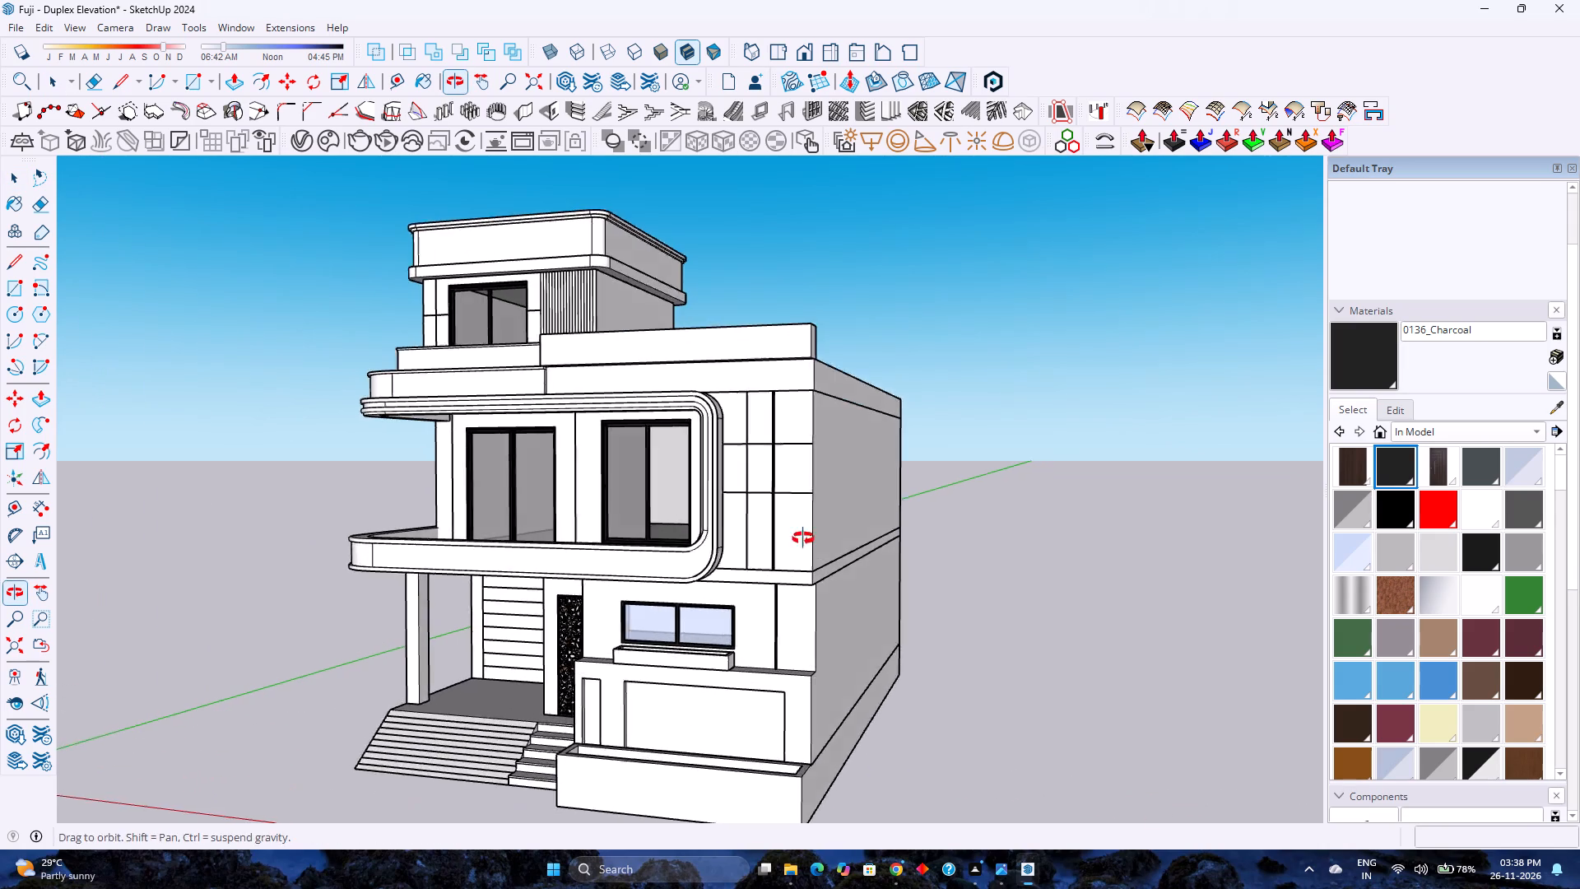
{"action": "middle_click_drag", "start_coordinate": [803, 538], "coordinate": [899, 535]}
{"action": "middle_click", "coordinate": [899, 535]}
{"action": "scroll", "coordinate": [720, 531], "scroll_direction": "up", "scroll_amount": 4}
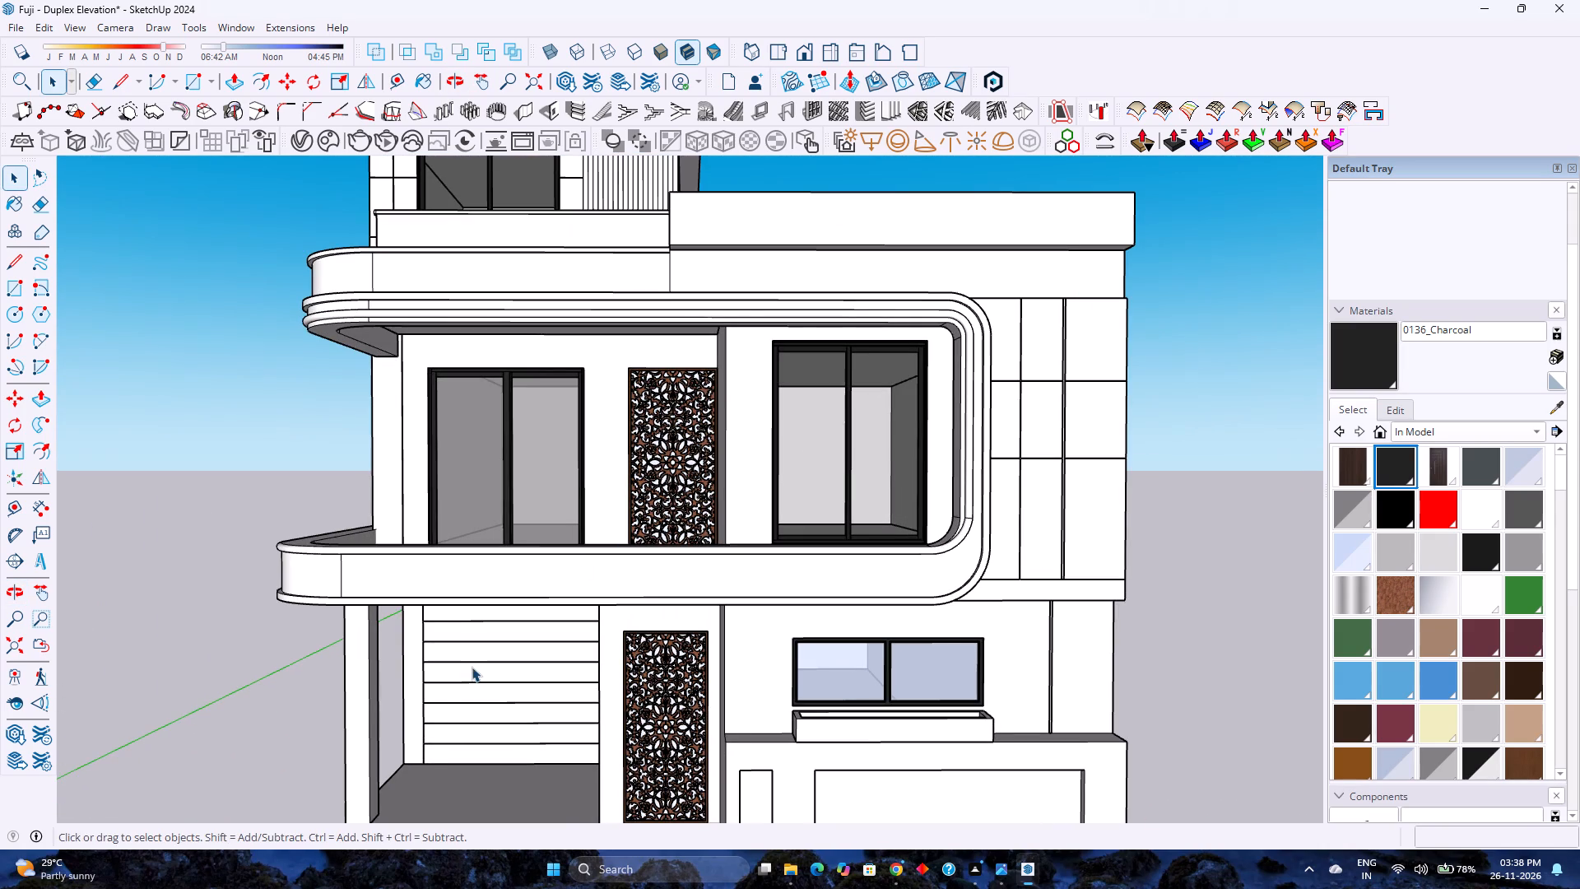
{"action": "scroll", "coordinate": [480, 657], "scroll_direction": "down", "scroll_amount": 4}
{"action": "scroll", "coordinate": [480, 657], "scroll_direction": "up", "scroll_amount": 4}
{"action": "scroll", "coordinate": [480, 657], "scroll_direction": "down", "scroll_amount": 4}
{"action": "scroll", "coordinate": [481, 657], "scroll_direction": "up", "scroll_amount": 4}
{"action": "scroll", "coordinate": [481, 657], "scroll_direction": "down", "scroll_amount": 4}
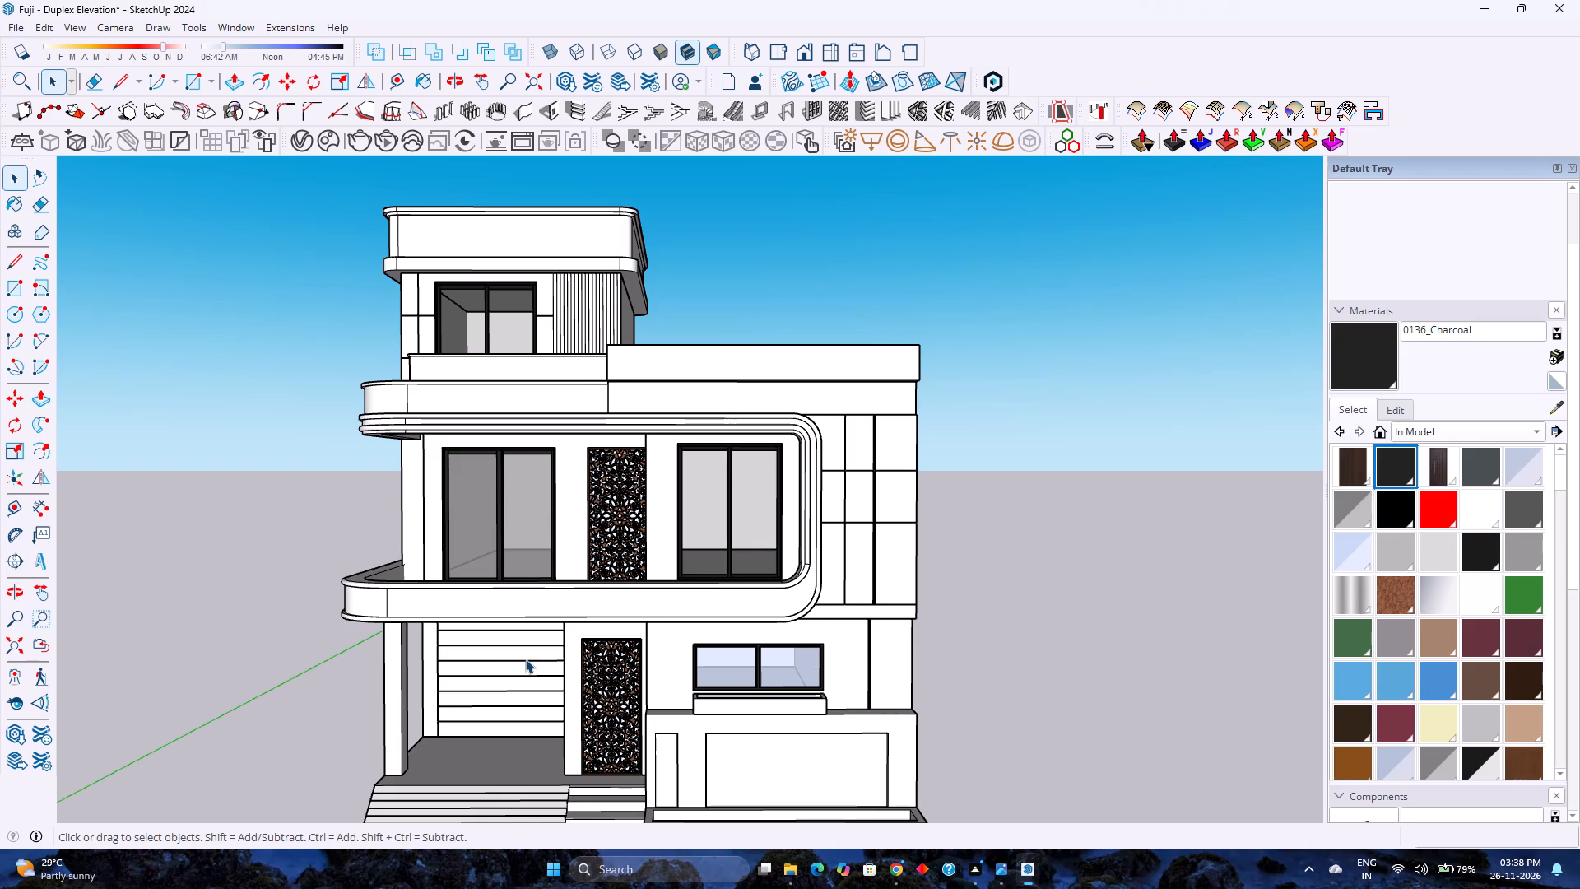
{"action": "scroll", "coordinate": [526, 659], "scroll_direction": "down", "scroll_amount": 5}
{"action": "scroll", "coordinate": [543, 692], "scroll_direction": "up", "scroll_amount": 4}
{"action": "scroll", "coordinate": [543, 692], "scroll_direction": "down", "scroll_amount": 4}
{"action": "scroll", "coordinate": [543, 692], "scroll_direction": "up", "scroll_amount": 4}
{"action": "scroll", "coordinate": [543, 692], "scroll_direction": "down", "scroll_amount": 5}
{"action": "scroll", "coordinate": [543, 692], "scroll_direction": "up", "scroll_amount": 6}
{"action": "scroll", "coordinate": [545, 698], "scroll_direction": "down", "scroll_amount": 3}
Examine the whole duplex from low and slightly raised near-frontal angles, from the entrance steps to the rooftop room.
{"action": "middle_click_drag", "start_coordinate": [569, 753], "coordinate": [592, 691]}
{"action": "scroll", "coordinate": [592, 691], "scroll_direction": "down", "scroll_amount": 4}
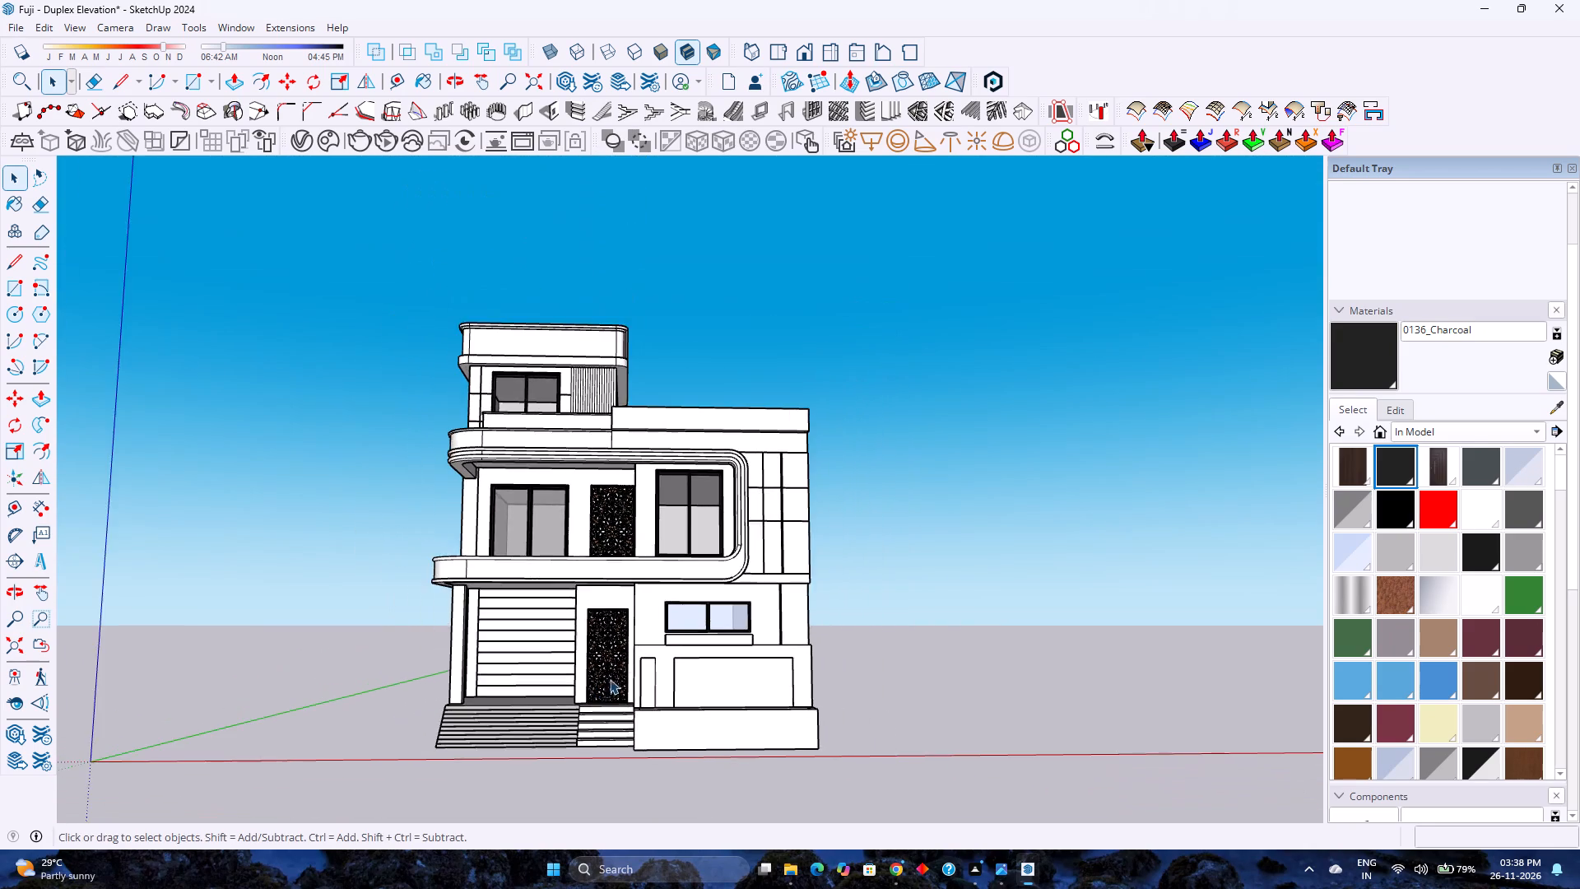
{"action": "scroll", "coordinate": [630, 657], "scroll_direction": "up", "scroll_amount": 3}
{"action": "middle_click_drag", "start_coordinate": [630, 657], "coordinate": [620, 727]}
{"action": "middle_click", "coordinate": [620, 727]}
{"action": "scroll", "coordinate": [617, 706], "scroll_direction": "down", "scroll_amount": 2}
{"action": "scroll", "coordinate": [616, 698], "scroll_direction": "up", "scroll_amount": 2}
{"action": "middle_click_drag", "start_coordinate": [616, 698], "coordinate": [635, 638]}
{"action": "scroll", "coordinate": [645, 629], "scroll_direction": "down", "scroll_amount": 4}
{"action": "scroll", "coordinate": [647, 637], "scroll_direction": "up", "scroll_amount": 5}
{"action": "scroll", "coordinate": [647, 637], "scroll_direction": "down", "scroll_amount": 5}
{"action": "scroll", "coordinate": [647, 637], "scroll_direction": "up", "scroll_amount": 4}
{"action": "scroll", "coordinate": [647, 637], "scroll_direction": "down", "scroll_amount": 2}
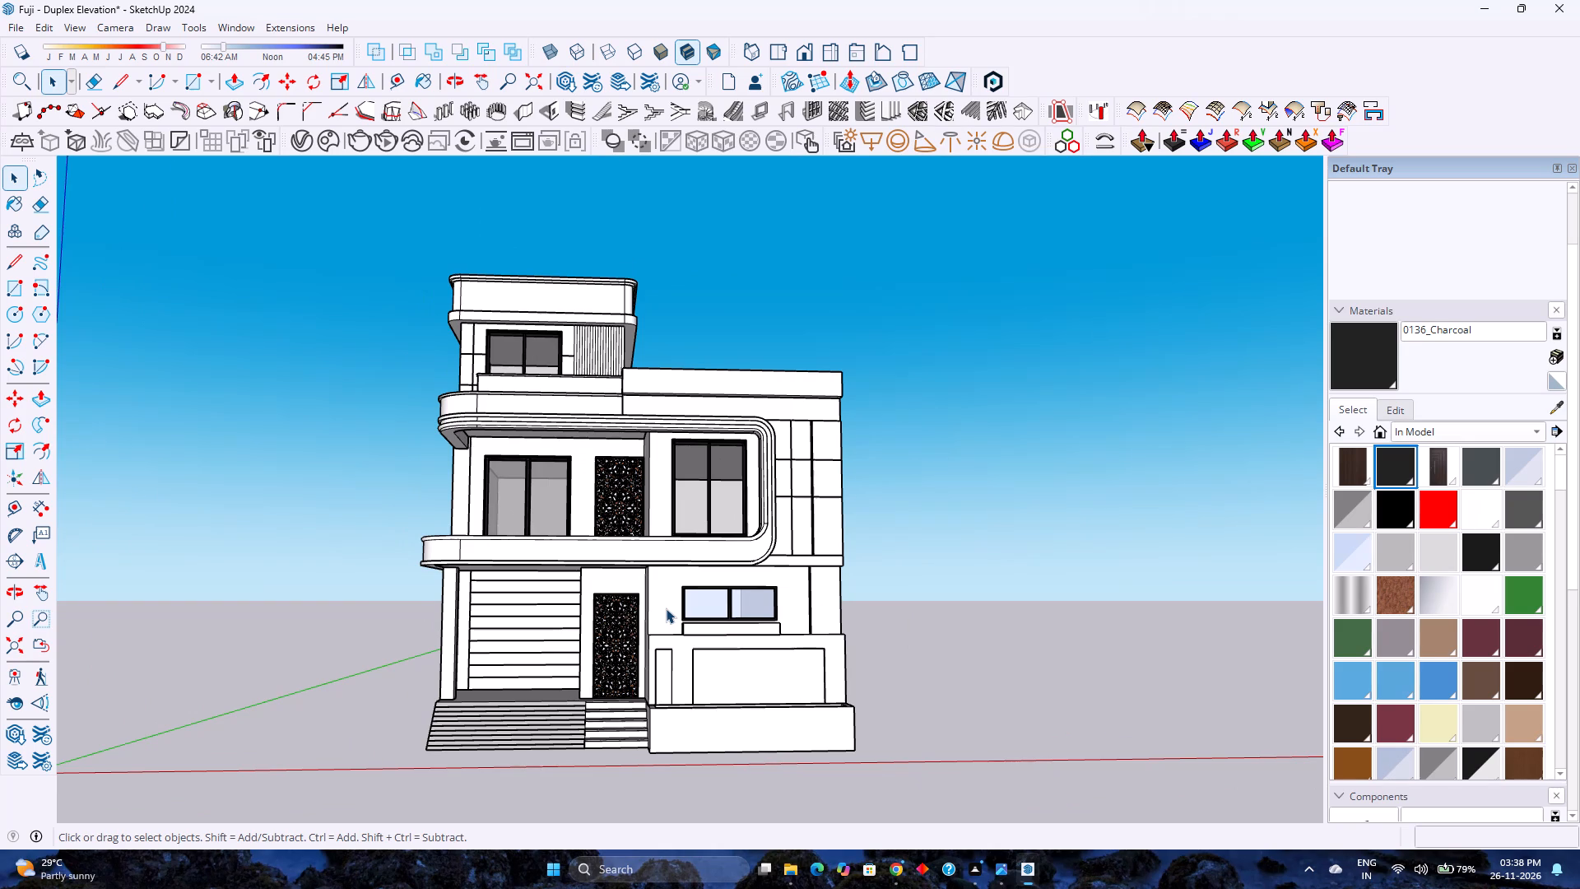
{"action": "scroll", "coordinate": [668, 618], "scroll_direction": "down", "scroll_amount": 5}
{"action": "scroll", "coordinate": [668, 618], "scroll_direction": "up", "scroll_amount": 5}
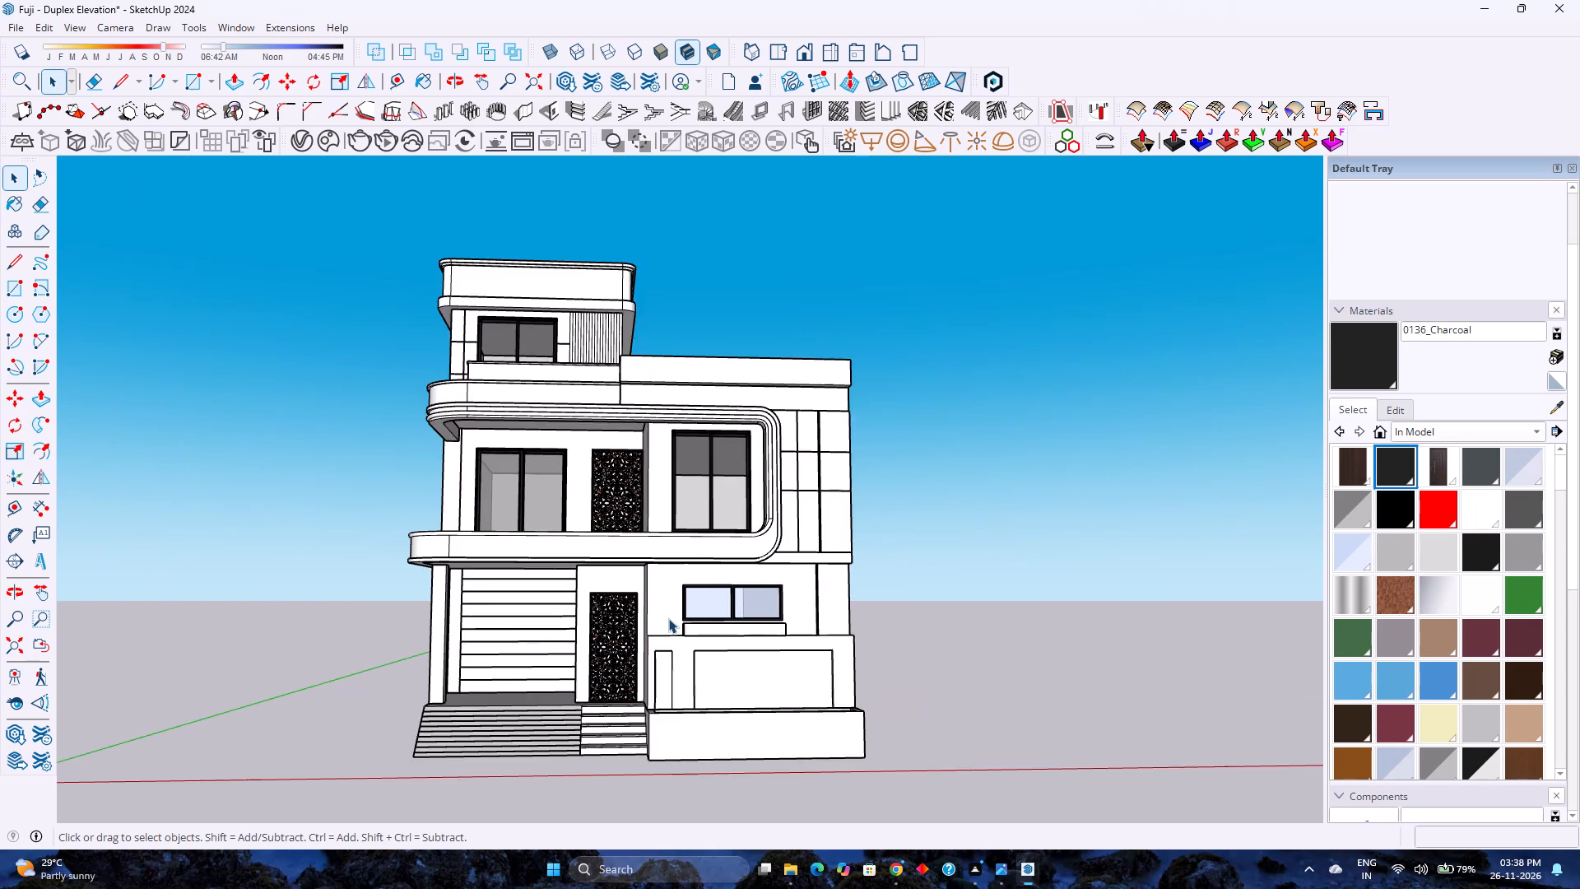
{"action": "scroll", "coordinate": [668, 618], "scroll_direction": "up", "scroll_amount": 2}
{"action": "scroll", "coordinate": [668, 618], "scroll_direction": "down", "scroll_amount": 2}
{"action": "middle_click_drag", "start_coordinate": [668, 619], "coordinate": [644, 653]}
{"action": "middle_click", "coordinate": [644, 654]}
{"action": "scroll", "coordinate": [635, 641], "scroll_direction": "up", "scroll_amount": 4}
{"action": "scroll", "coordinate": [634, 640], "scroll_direction": "down", "scroll_amount": 5}
{"action": "scroll", "coordinate": [634, 640], "scroll_direction": "up", "scroll_amount": 4}
{"action": "scroll", "coordinate": [634, 640], "scroll_direction": "down", "scroll_amount": 4}
{"action": "scroll", "coordinate": [634, 640], "scroll_direction": "up", "scroll_amount": 2}
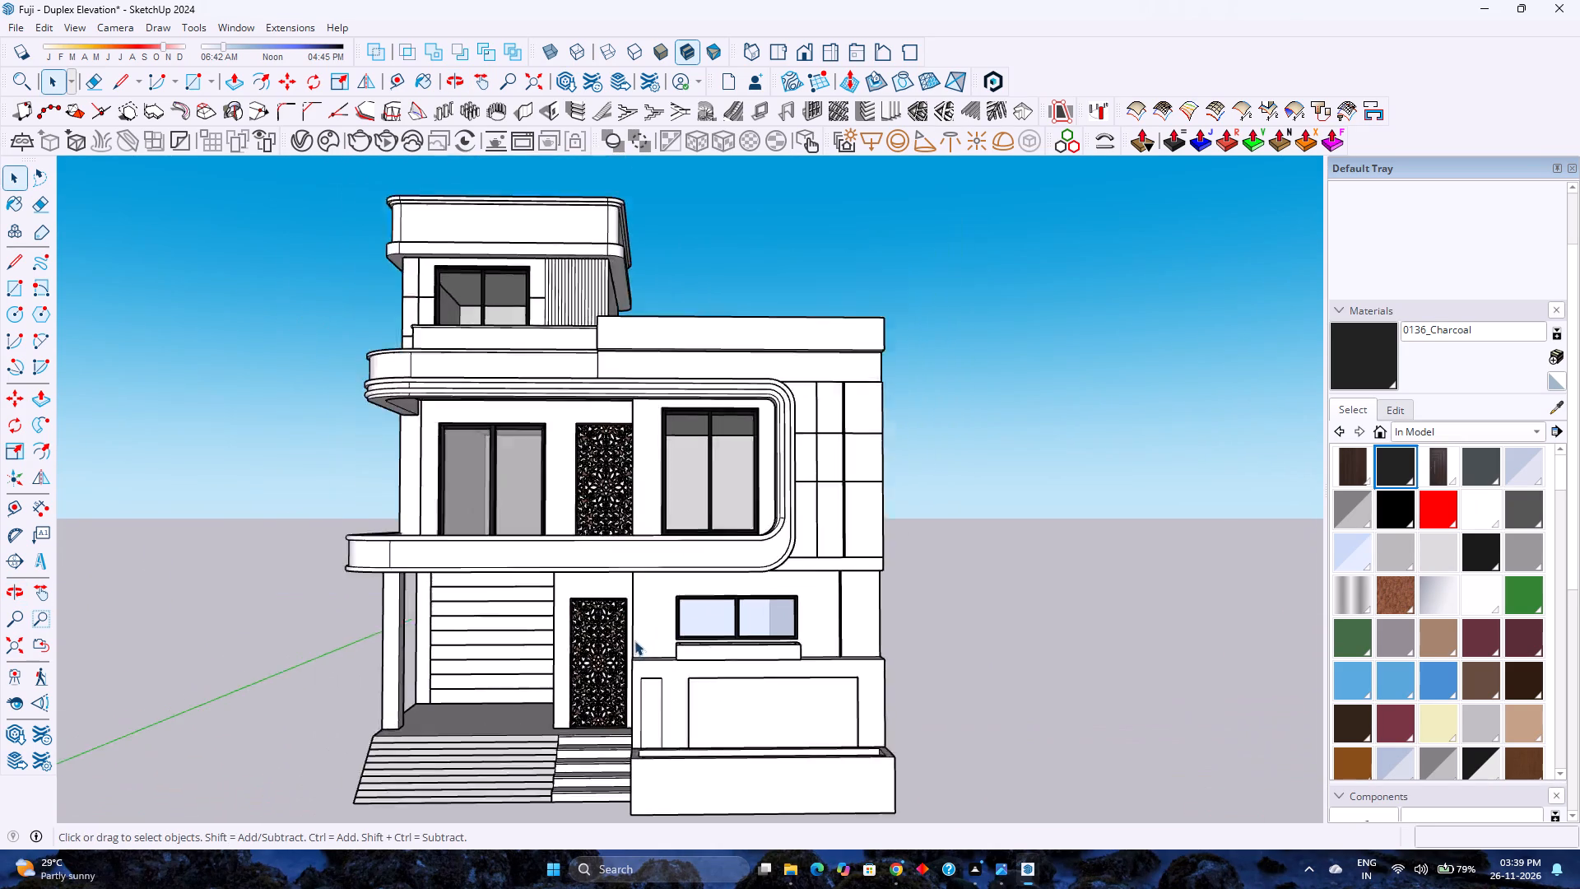
Examine the balcony, sliding windows, jali panels and ground-floor window at closer range from a near-frontal view.
{"action": "scroll", "coordinate": [634, 640], "scroll_direction": "up", "scroll_amount": 1}
{"action": "scroll", "coordinate": [634, 640], "scroll_direction": "down", "scroll_amount": 4}
{"action": "scroll", "coordinate": [634, 640], "scroll_direction": "up", "scroll_amount": 4}
{"action": "scroll", "coordinate": [634, 640], "scroll_direction": "down", "scroll_amount": 4}
{"action": "scroll", "coordinate": [634, 640], "scroll_direction": "up", "scroll_amount": 4}
{"action": "scroll", "coordinate": [634, 640], "scroll_direction": "down", "scroll_amount": 5}
{"action": "scroll", "coordinate": [634, 640], "scroll_direction": "up", "scroll_amount": 5}
{"action": "scroll", "coordinate": [634, 640], "scroll_direction": "down", "scroll_amount": 5}
{"action": "scroll", "coordinate": [634, 640], "scroll_direction": "up", "scroll_amount": 1}
{"action": "scroll", "coordinate": [634, 640], "scroll_direction": "down", "scroll_amount": 1}
{"action": "scroll", "coordinate": [634, 640], "scroll_direction": "up", "scroll_amount": 5}
{"action": "scroll", "coordinate": [634, 640], "scroll_direction": "down", "scroll_amount": 5}
{"action": "scroll", "coordinate": [634, 640], "scroll_direction": "up", "scroll_amount": 5}
{"action": "scroll", "coordinate": [634, 640], "scroll_direction": "down", "scroll_amount": 5}
{"action": "scroll", "coordinate": [634, 640], "scroll_direction": "up", "scroll_amount": 5}
{"action": "scroll", "coordinate": [634, 640], "scroll_direction": "down", "scroll_amount": 5}
{"action": "scroll", "coordinate": [634, 640], "scroll_direction": "up", "scroll_amount": 4}
{"action": "scroll", "coordinate": [634, 640], "scroll_direction": "down", "scroll_amount": 3}
{"action": "scroll", "coordinate": [634, 640], "scroll_direction": "up", "scroll_amount": 4}
{"action": "scroll", "coordinate": [634, 640], "scroll_direction": "down", "scroll_amount": 2}
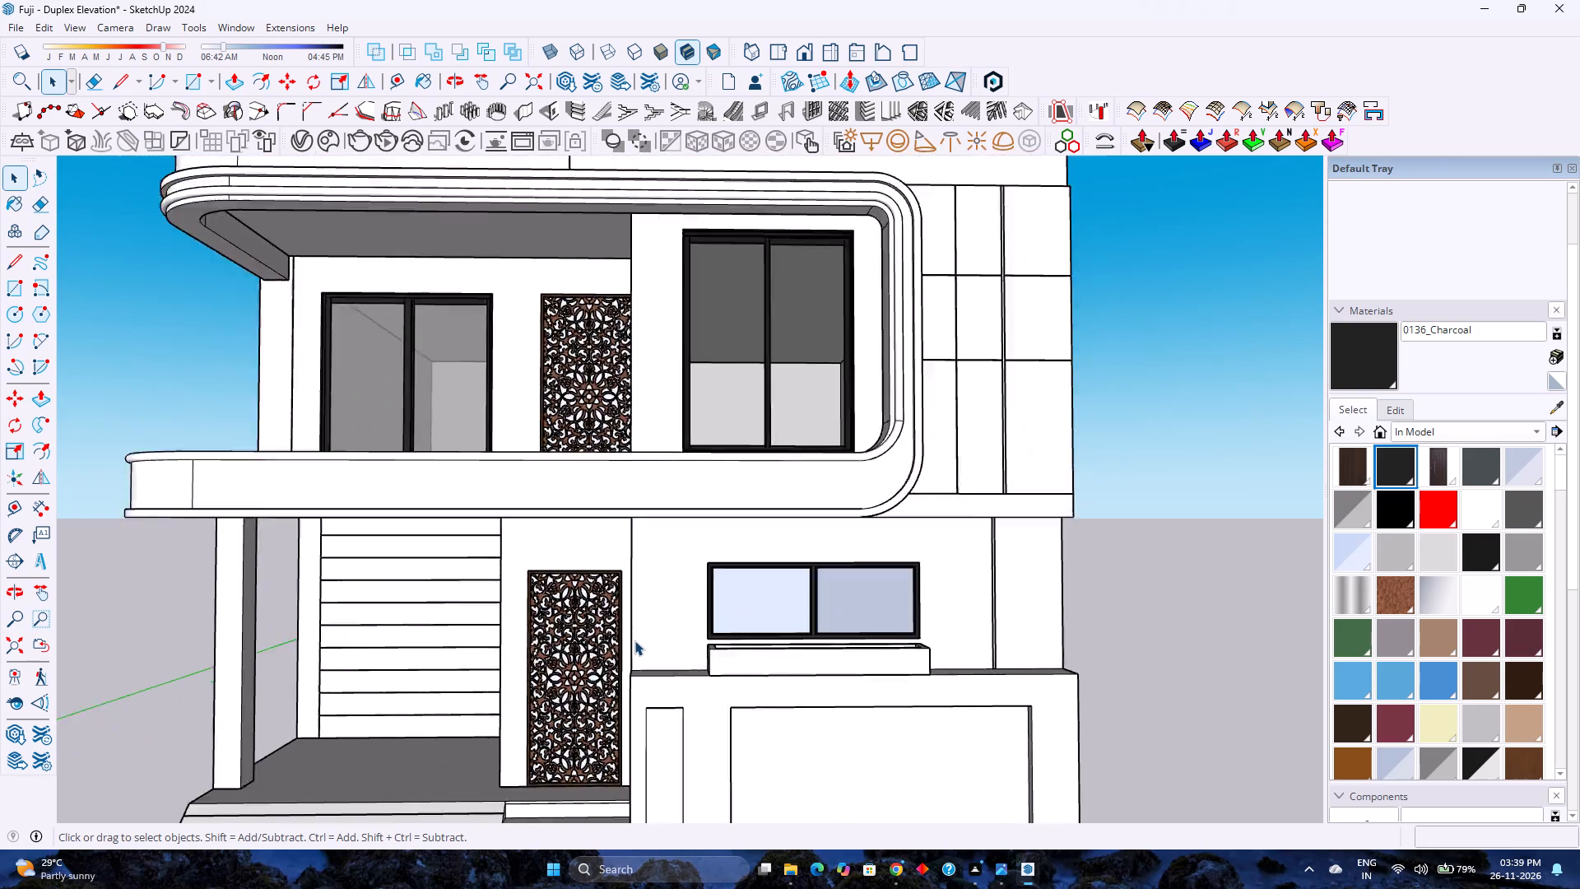
{"action": "scroll", "coordinate": [634, 640], "scroll_direction": "down", "scroll_amount": 2}
{"action": "scroll", "coordinate": [634, 640], "scroll_direction": "up", "scroll_amount": 5}
{"action": "scroll", "coordinate": [634, 640], "scroll_direction": "down", "scroll_amount": 5}
{"action": "scroll", "coordinate": [634, 640], "scroll_direction": "up", "scroll_amount": 1}
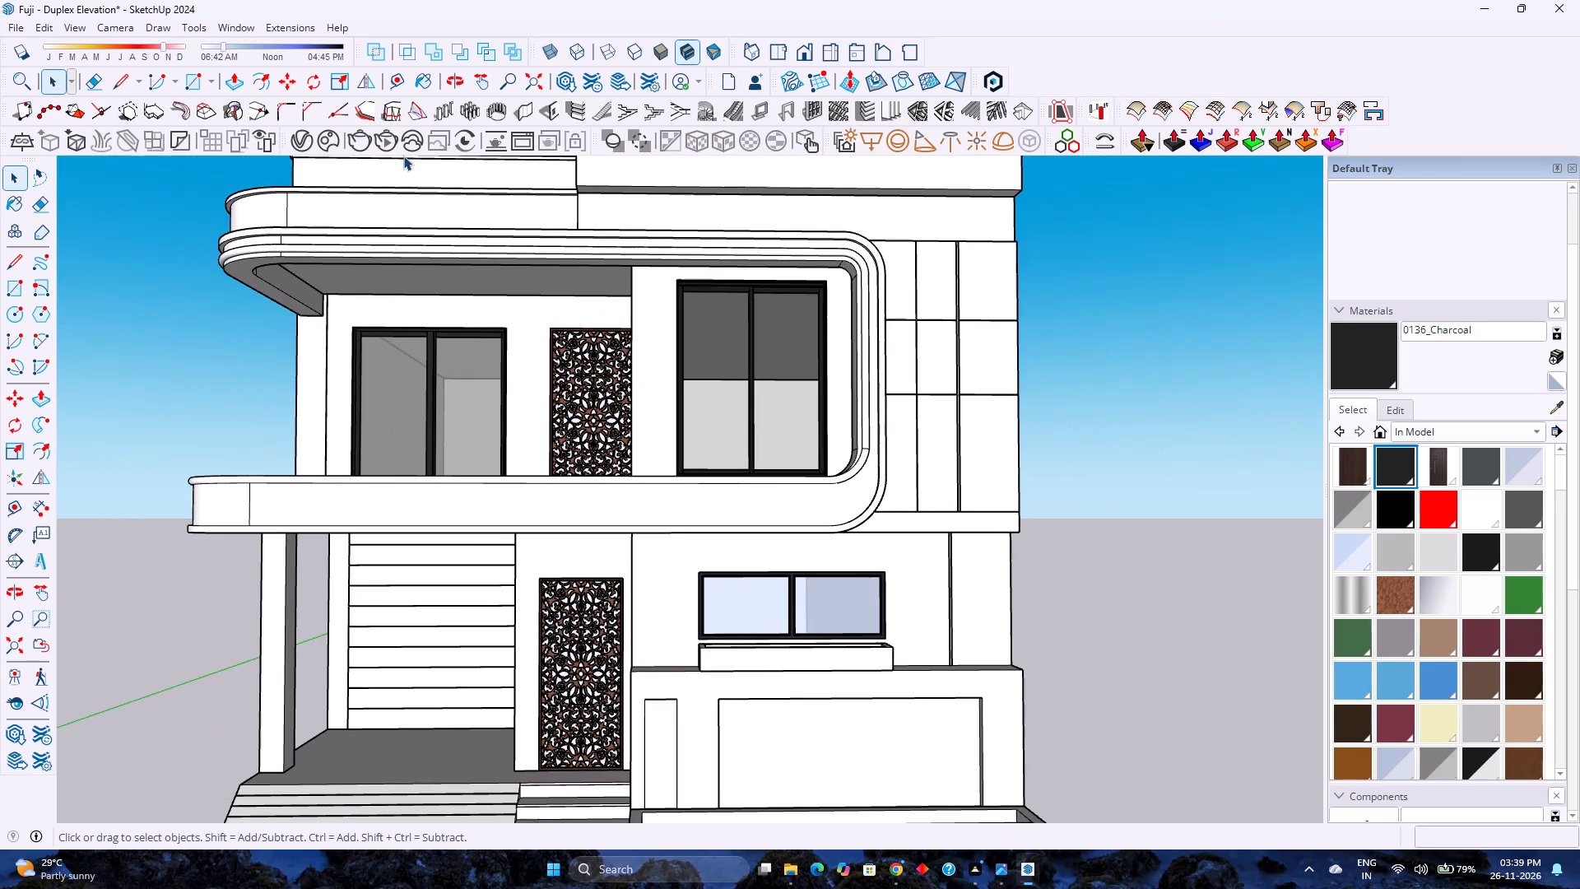
{"action": "scroll", "coordinate": [403, 156], "scroll_direction": "down", "scroll_amount": 4}
{"action": "scroll", "coordinate": [403, 158], "scroll_direction": "up", "scroll_amount": 3}
{"action": "scroll", "coordinate": [403, 158], "scroll_direction": "down", "scroll_amount": 4}
{"action": "scroll", "coordinate": [403, 158], "scroll_direction": "up", "scroll_amount": 4}
{"action": "scroll", "coordinate": [403, 158], "scroll_direction": "down", "scroll_amount": 3}
{"action": "scroll", "coordinate": [403, 158], "scroll_direction": "up", "scroll_amount": 3}
{"action": "scroll", "coordinate": [403, 158], "scroll_direction": "down", "scroll_amount": 6}
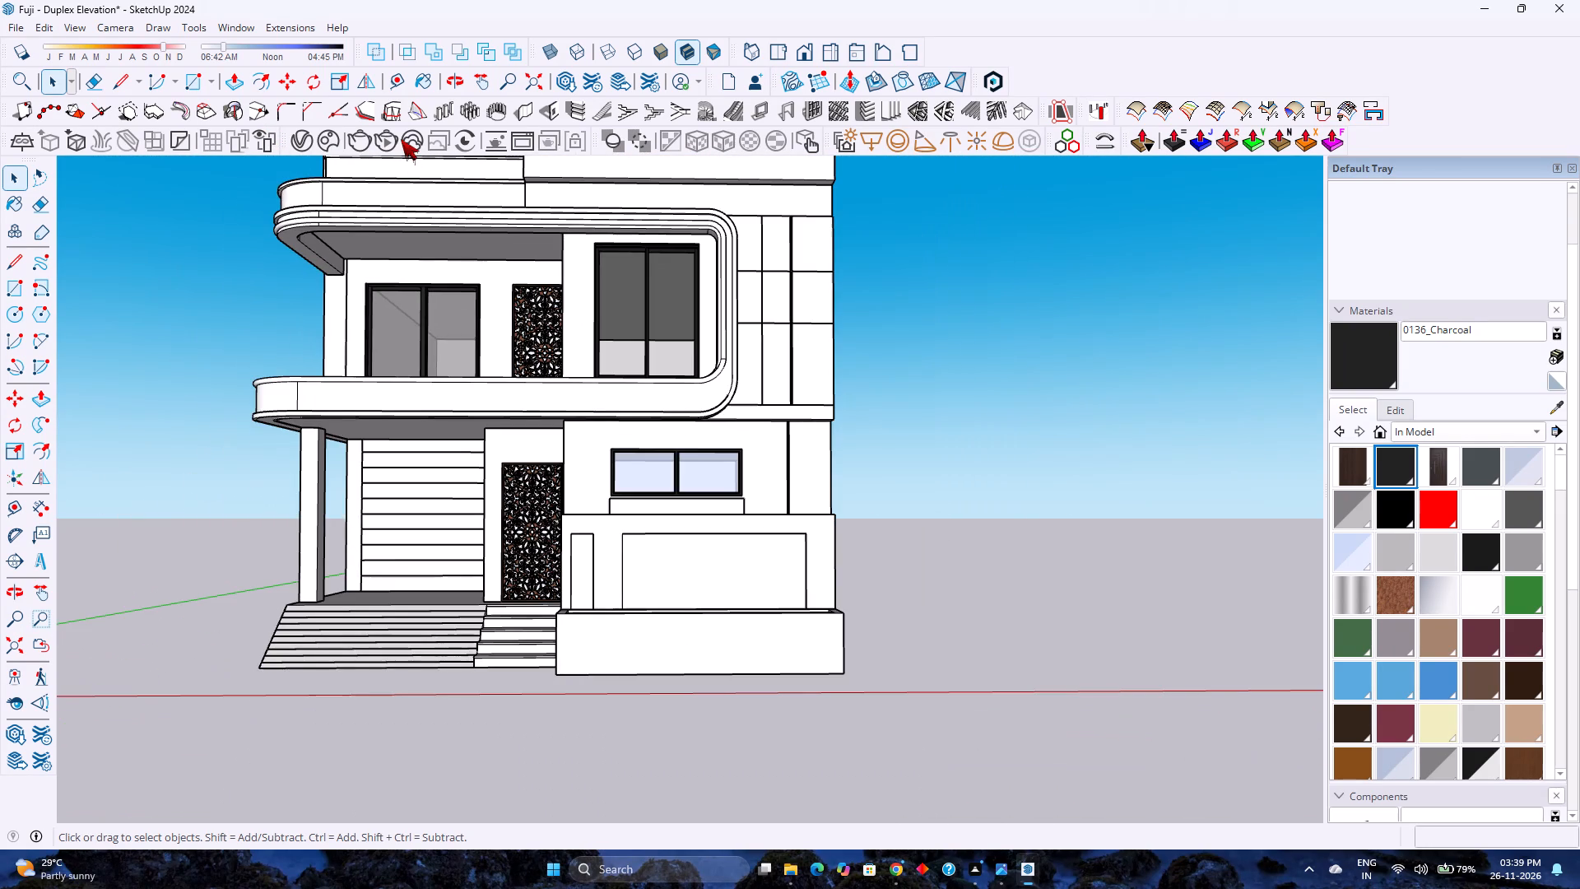
{"action": "scroll", "coordinate": [401, 139], "scroll_direction": "up", "scroll_amount": 3}
{"action": "scroll", "coordinate": [401, 139], "scroll_direction": "down", "scroll_amount": 3}
{"action": "scroll", "coordinate": [401, 142], "scroll_direction": "up", "scroll_amount": 4}
{"action": "scroll", "coordinate": [401, 142], "scroll_direction": "down", "scroll_amount": 4}
{"action": "scroll", "coordinate": [400, 272], "scroll_direction": "down", "scroll_amount": 8}
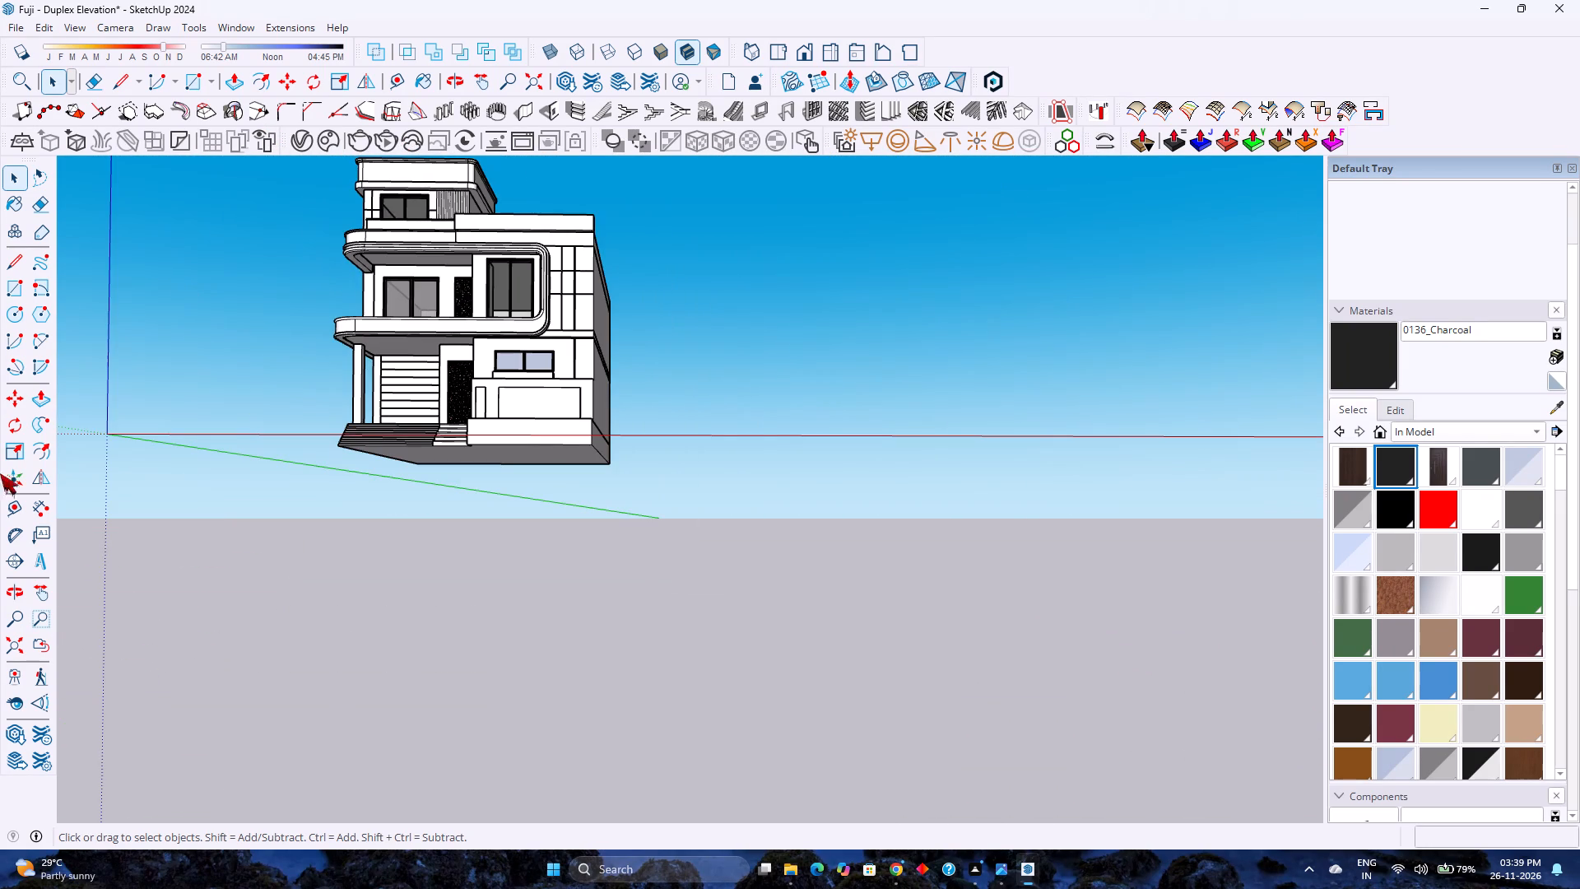
Fit the whole duplex in view and examine its complete front elevation.
{"action": "left_click", "coordinate": [12, 654]}
{"action": "scroll", "coordinate": [556, 529], "scroll_direction": "down", "scroll_amount": 4}
{"action": "scroll", "coordinate": [555, 529], "scroll_direction": "up", "scroll_amount": 2}
{"action": "scroll", "coordinate": [554, 529], "scroll_direction": "down", "scroll_amount": 3}
{"action": "scroll", "coordinate": [554, 529], "scroll_direction": "up", "scroll_amount": 3}
{"action": "scroll", "coordinate": [554, 529], "scroll_direction": "down", "scroll_amount": 3}
{"action": "scroll", "coordinate": [553, 529], "scroll_direction": "up", "scroll_amount": 2}
{"action": "scroll", "coordinate": [553, 529], "scroll_direction": "down", "scroll_amount": 3}
{"action": "scroll", "coordinate": [553, 529], "scroll_direction": "up", "scroll_amount": 3}
{"action": "scroll", "coordinate": [553, 529], "scroll_direction": "down", "scroll_amount": 4}
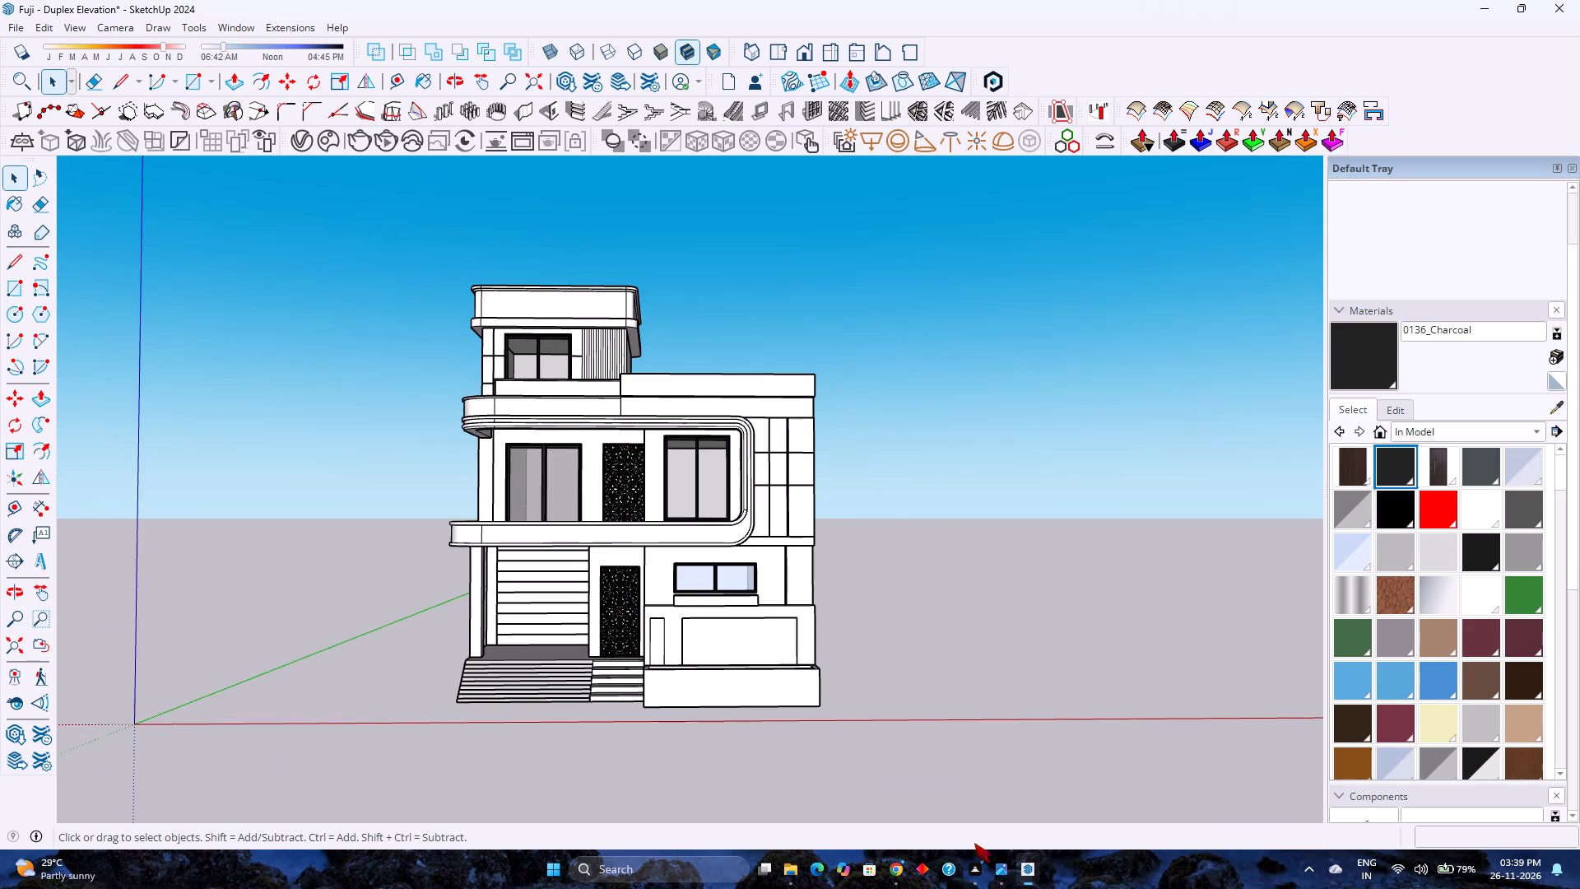
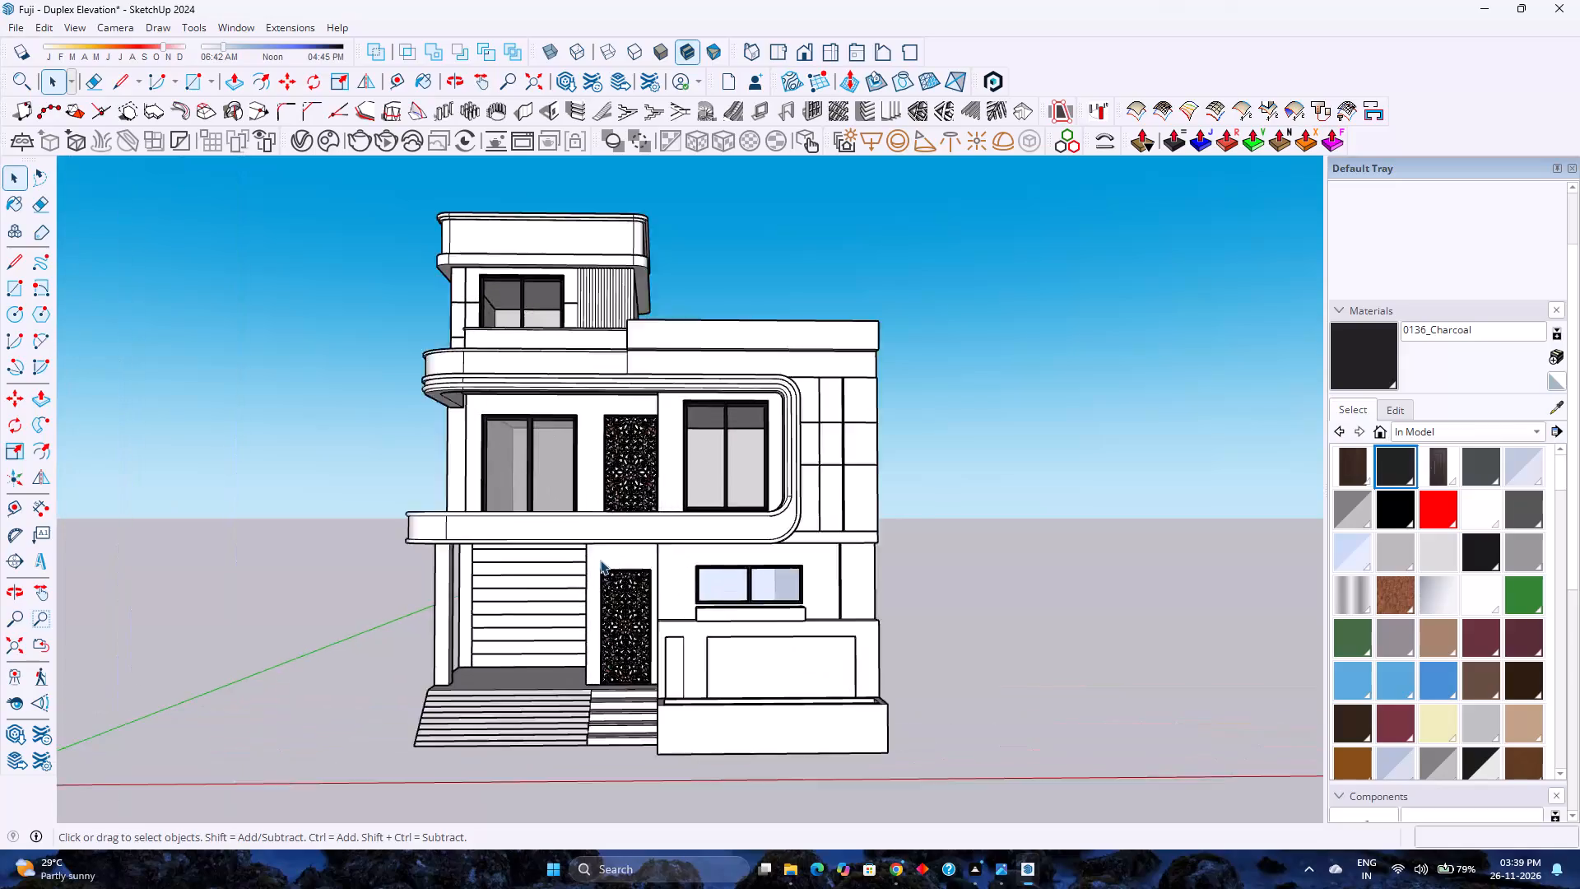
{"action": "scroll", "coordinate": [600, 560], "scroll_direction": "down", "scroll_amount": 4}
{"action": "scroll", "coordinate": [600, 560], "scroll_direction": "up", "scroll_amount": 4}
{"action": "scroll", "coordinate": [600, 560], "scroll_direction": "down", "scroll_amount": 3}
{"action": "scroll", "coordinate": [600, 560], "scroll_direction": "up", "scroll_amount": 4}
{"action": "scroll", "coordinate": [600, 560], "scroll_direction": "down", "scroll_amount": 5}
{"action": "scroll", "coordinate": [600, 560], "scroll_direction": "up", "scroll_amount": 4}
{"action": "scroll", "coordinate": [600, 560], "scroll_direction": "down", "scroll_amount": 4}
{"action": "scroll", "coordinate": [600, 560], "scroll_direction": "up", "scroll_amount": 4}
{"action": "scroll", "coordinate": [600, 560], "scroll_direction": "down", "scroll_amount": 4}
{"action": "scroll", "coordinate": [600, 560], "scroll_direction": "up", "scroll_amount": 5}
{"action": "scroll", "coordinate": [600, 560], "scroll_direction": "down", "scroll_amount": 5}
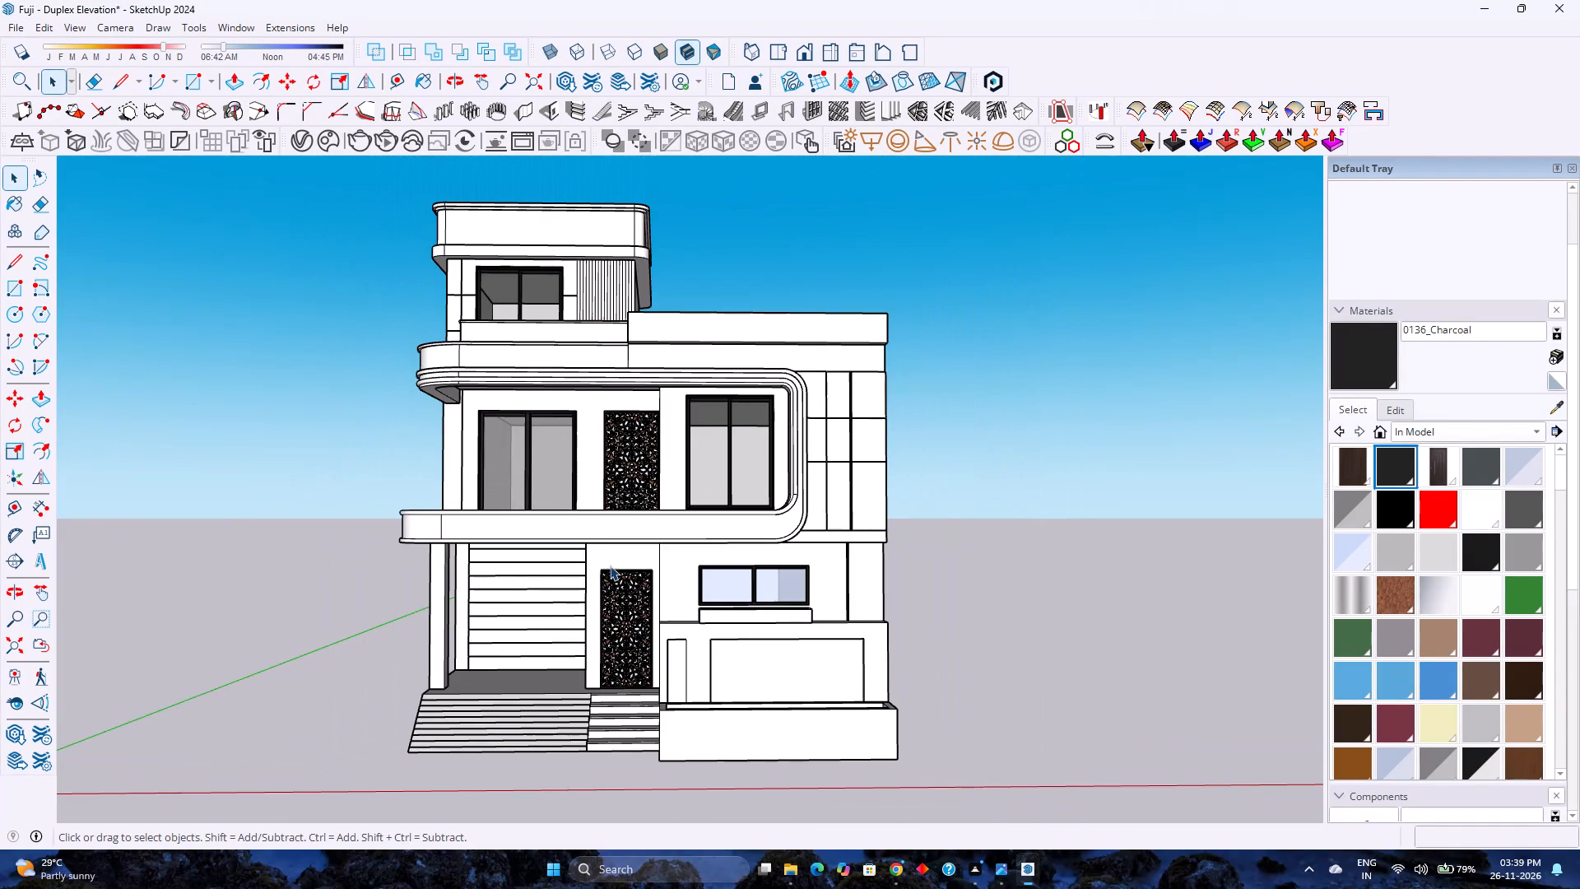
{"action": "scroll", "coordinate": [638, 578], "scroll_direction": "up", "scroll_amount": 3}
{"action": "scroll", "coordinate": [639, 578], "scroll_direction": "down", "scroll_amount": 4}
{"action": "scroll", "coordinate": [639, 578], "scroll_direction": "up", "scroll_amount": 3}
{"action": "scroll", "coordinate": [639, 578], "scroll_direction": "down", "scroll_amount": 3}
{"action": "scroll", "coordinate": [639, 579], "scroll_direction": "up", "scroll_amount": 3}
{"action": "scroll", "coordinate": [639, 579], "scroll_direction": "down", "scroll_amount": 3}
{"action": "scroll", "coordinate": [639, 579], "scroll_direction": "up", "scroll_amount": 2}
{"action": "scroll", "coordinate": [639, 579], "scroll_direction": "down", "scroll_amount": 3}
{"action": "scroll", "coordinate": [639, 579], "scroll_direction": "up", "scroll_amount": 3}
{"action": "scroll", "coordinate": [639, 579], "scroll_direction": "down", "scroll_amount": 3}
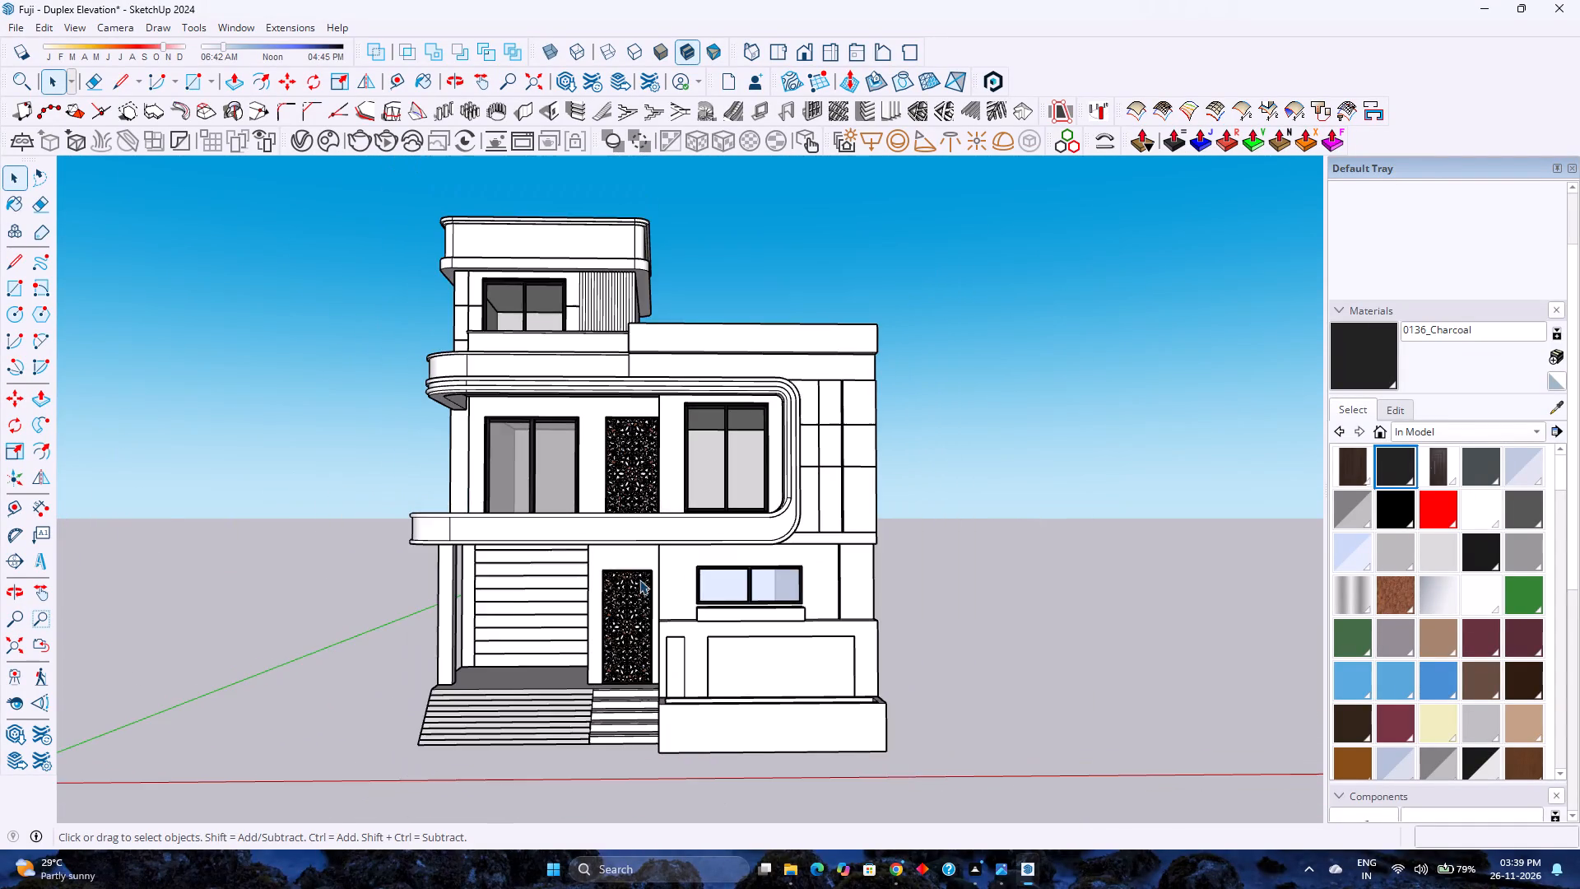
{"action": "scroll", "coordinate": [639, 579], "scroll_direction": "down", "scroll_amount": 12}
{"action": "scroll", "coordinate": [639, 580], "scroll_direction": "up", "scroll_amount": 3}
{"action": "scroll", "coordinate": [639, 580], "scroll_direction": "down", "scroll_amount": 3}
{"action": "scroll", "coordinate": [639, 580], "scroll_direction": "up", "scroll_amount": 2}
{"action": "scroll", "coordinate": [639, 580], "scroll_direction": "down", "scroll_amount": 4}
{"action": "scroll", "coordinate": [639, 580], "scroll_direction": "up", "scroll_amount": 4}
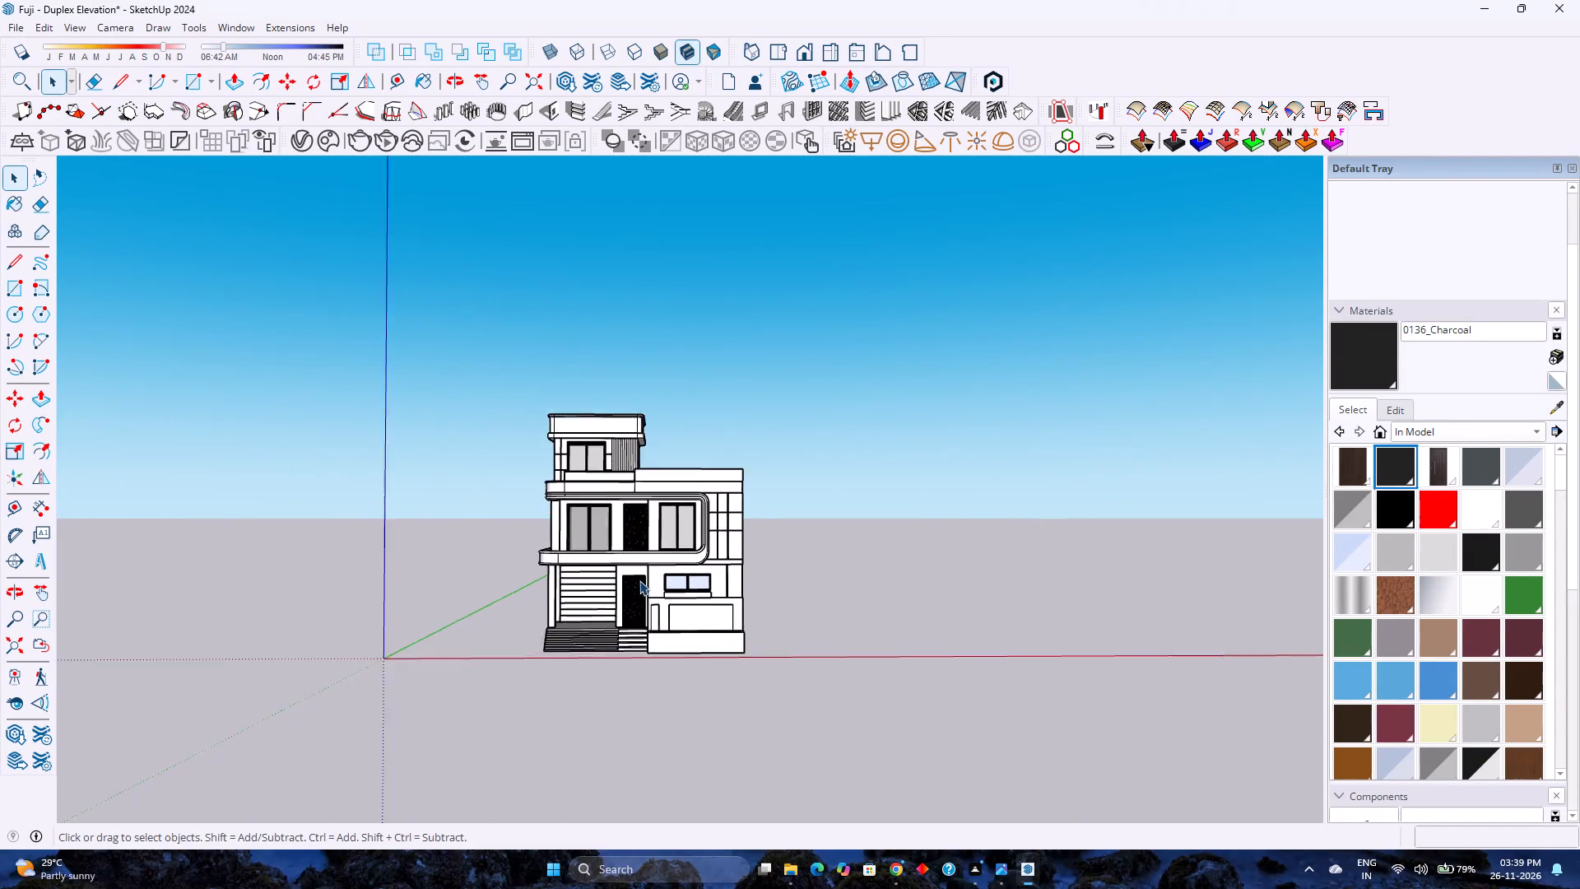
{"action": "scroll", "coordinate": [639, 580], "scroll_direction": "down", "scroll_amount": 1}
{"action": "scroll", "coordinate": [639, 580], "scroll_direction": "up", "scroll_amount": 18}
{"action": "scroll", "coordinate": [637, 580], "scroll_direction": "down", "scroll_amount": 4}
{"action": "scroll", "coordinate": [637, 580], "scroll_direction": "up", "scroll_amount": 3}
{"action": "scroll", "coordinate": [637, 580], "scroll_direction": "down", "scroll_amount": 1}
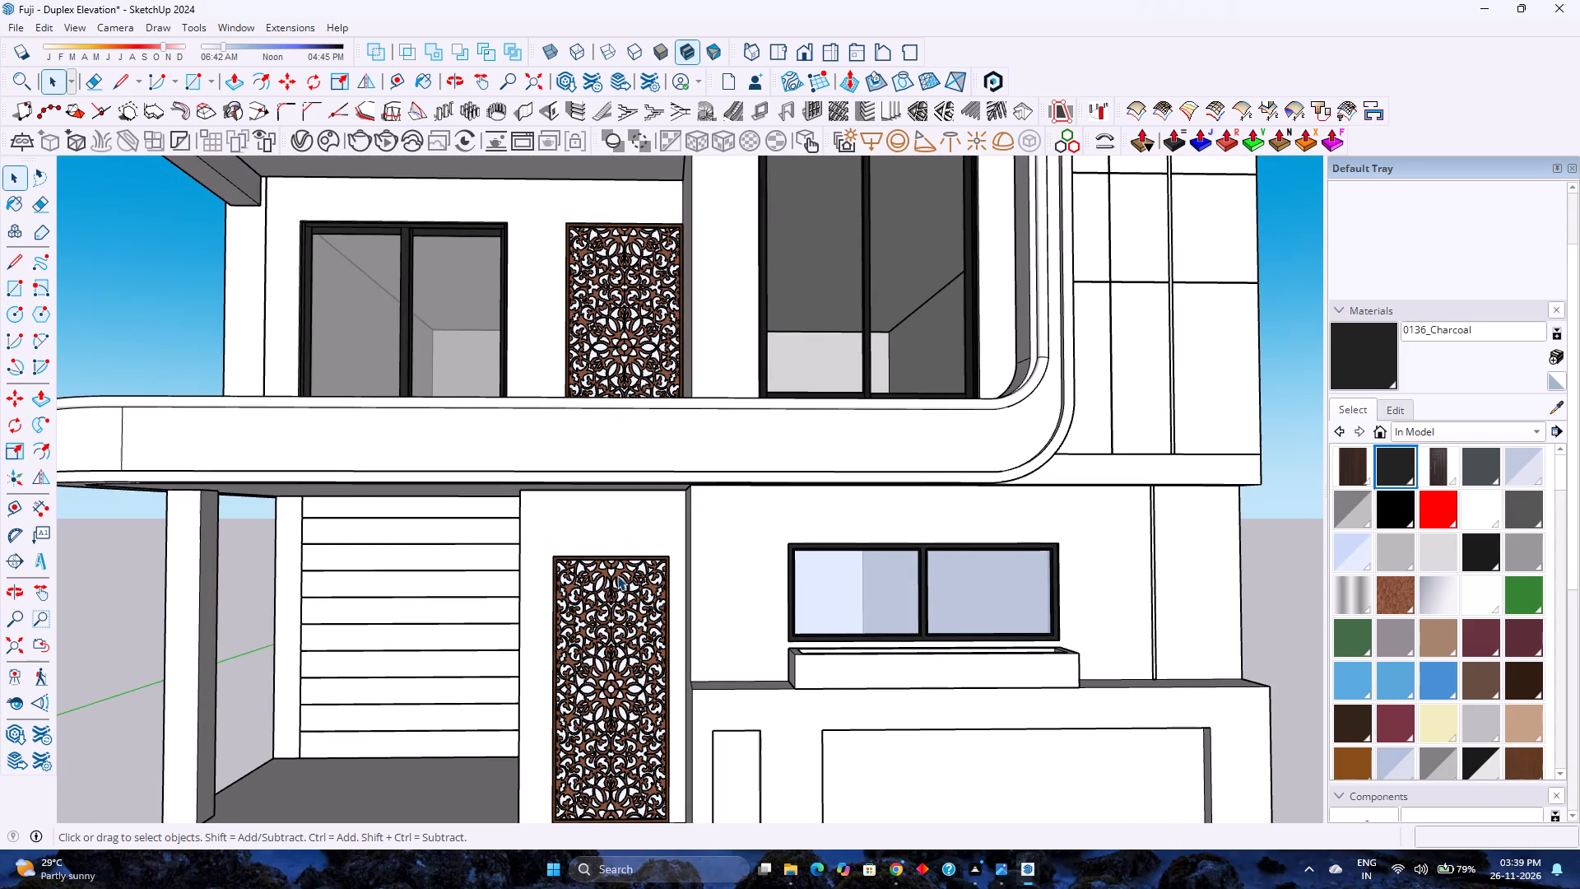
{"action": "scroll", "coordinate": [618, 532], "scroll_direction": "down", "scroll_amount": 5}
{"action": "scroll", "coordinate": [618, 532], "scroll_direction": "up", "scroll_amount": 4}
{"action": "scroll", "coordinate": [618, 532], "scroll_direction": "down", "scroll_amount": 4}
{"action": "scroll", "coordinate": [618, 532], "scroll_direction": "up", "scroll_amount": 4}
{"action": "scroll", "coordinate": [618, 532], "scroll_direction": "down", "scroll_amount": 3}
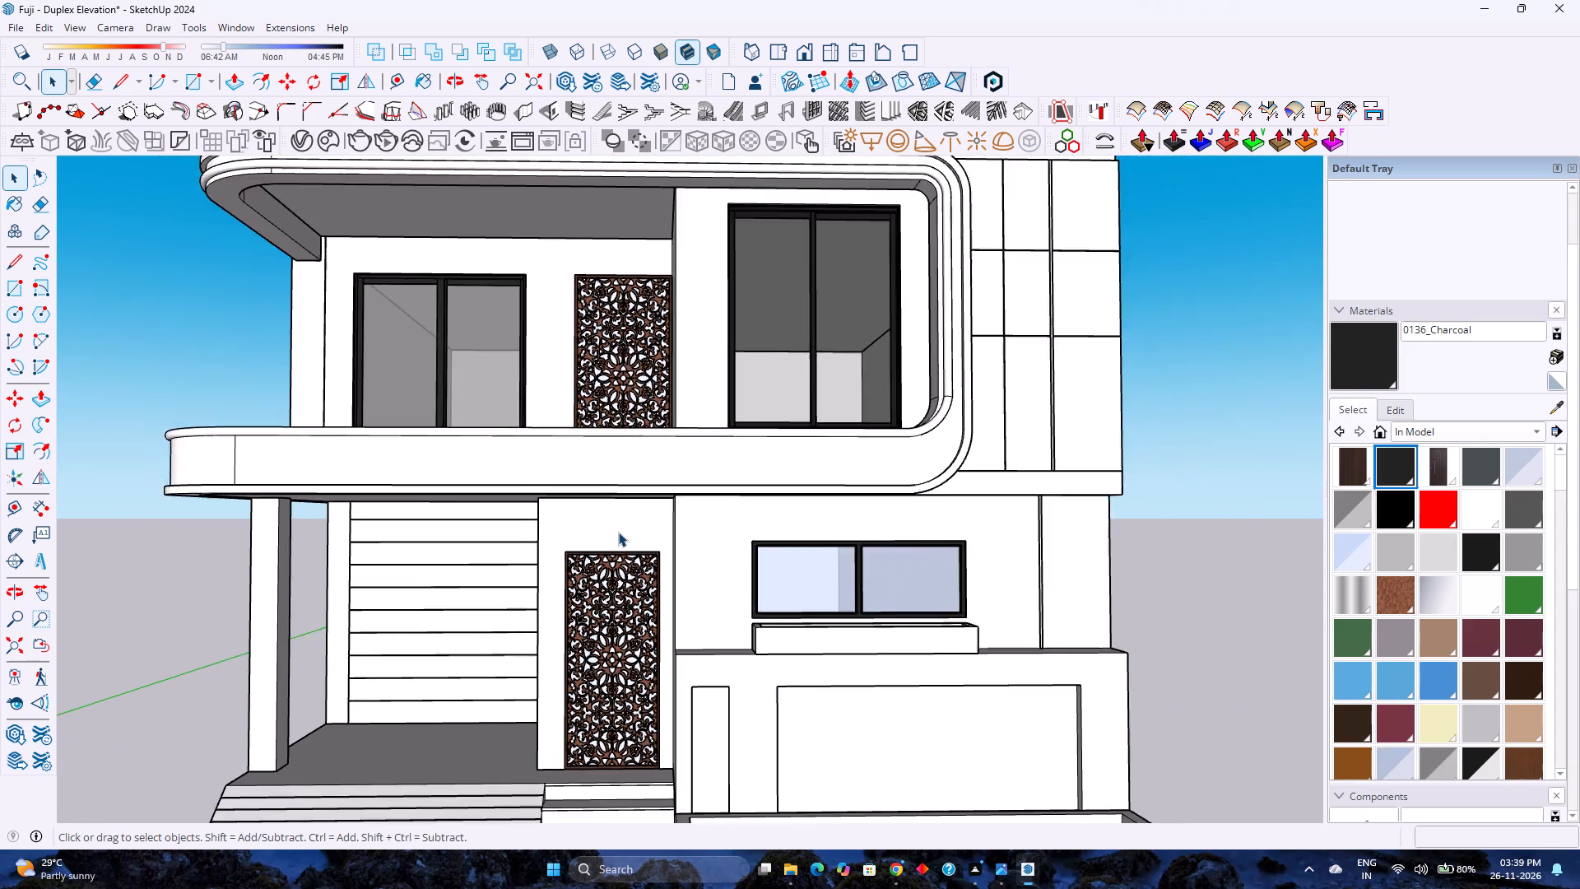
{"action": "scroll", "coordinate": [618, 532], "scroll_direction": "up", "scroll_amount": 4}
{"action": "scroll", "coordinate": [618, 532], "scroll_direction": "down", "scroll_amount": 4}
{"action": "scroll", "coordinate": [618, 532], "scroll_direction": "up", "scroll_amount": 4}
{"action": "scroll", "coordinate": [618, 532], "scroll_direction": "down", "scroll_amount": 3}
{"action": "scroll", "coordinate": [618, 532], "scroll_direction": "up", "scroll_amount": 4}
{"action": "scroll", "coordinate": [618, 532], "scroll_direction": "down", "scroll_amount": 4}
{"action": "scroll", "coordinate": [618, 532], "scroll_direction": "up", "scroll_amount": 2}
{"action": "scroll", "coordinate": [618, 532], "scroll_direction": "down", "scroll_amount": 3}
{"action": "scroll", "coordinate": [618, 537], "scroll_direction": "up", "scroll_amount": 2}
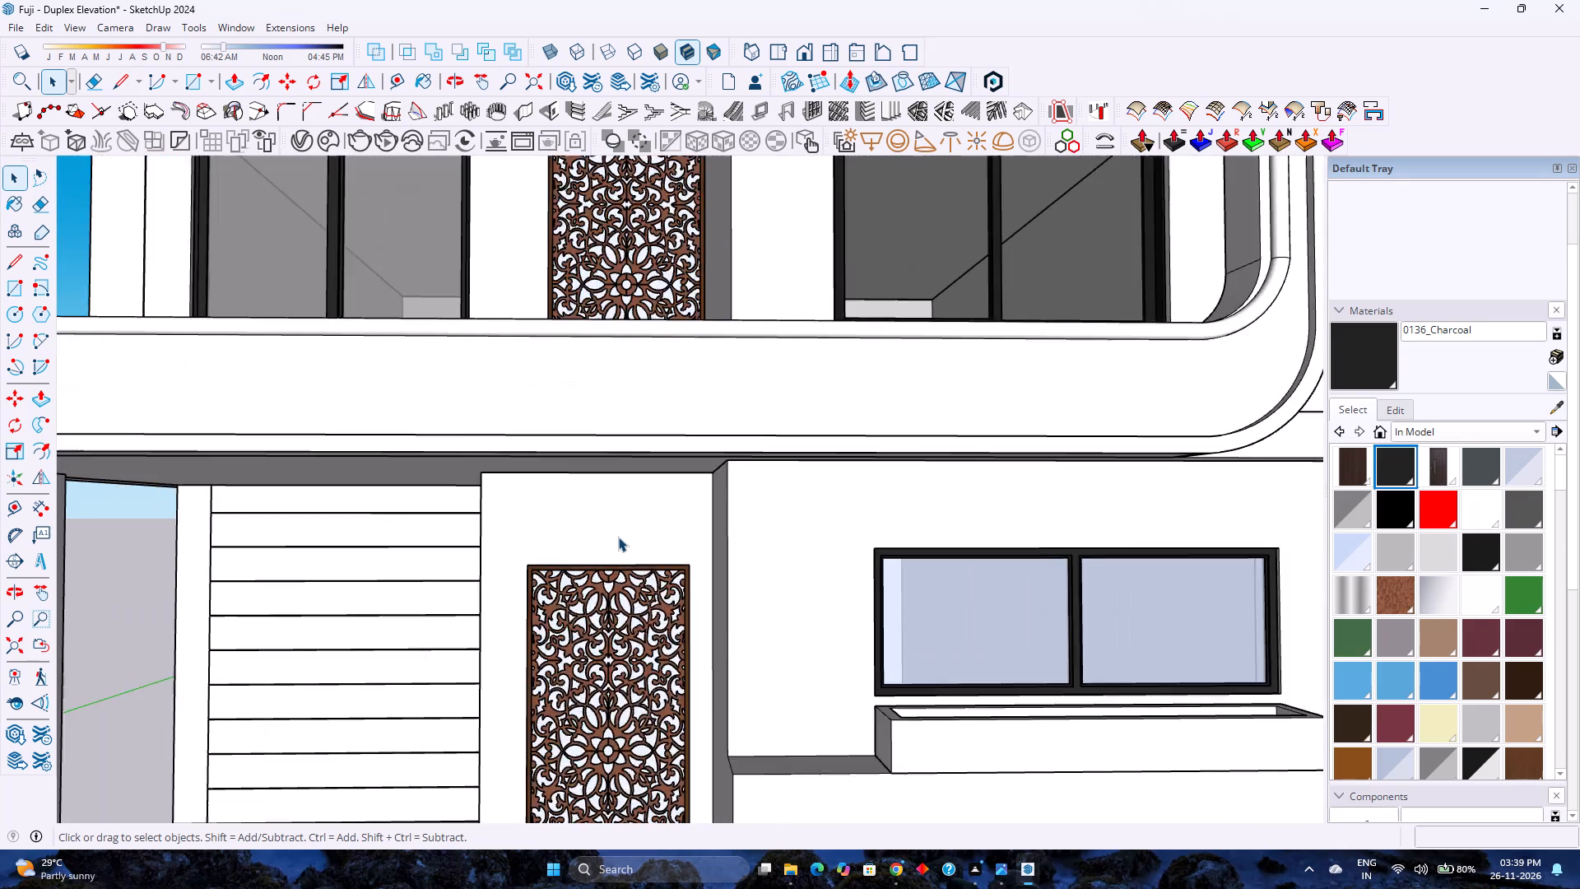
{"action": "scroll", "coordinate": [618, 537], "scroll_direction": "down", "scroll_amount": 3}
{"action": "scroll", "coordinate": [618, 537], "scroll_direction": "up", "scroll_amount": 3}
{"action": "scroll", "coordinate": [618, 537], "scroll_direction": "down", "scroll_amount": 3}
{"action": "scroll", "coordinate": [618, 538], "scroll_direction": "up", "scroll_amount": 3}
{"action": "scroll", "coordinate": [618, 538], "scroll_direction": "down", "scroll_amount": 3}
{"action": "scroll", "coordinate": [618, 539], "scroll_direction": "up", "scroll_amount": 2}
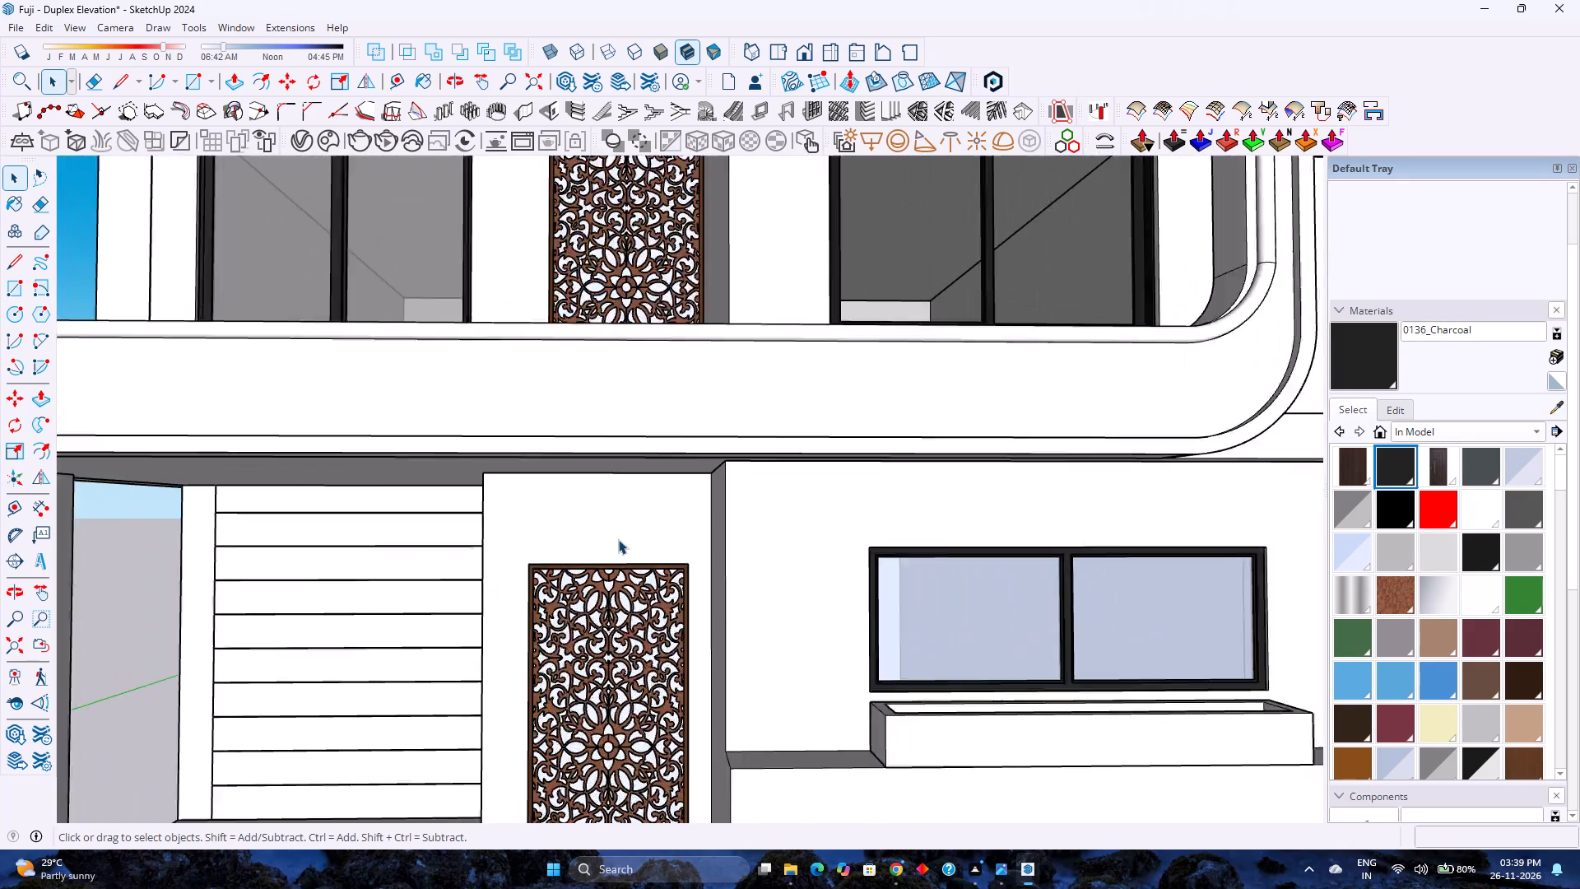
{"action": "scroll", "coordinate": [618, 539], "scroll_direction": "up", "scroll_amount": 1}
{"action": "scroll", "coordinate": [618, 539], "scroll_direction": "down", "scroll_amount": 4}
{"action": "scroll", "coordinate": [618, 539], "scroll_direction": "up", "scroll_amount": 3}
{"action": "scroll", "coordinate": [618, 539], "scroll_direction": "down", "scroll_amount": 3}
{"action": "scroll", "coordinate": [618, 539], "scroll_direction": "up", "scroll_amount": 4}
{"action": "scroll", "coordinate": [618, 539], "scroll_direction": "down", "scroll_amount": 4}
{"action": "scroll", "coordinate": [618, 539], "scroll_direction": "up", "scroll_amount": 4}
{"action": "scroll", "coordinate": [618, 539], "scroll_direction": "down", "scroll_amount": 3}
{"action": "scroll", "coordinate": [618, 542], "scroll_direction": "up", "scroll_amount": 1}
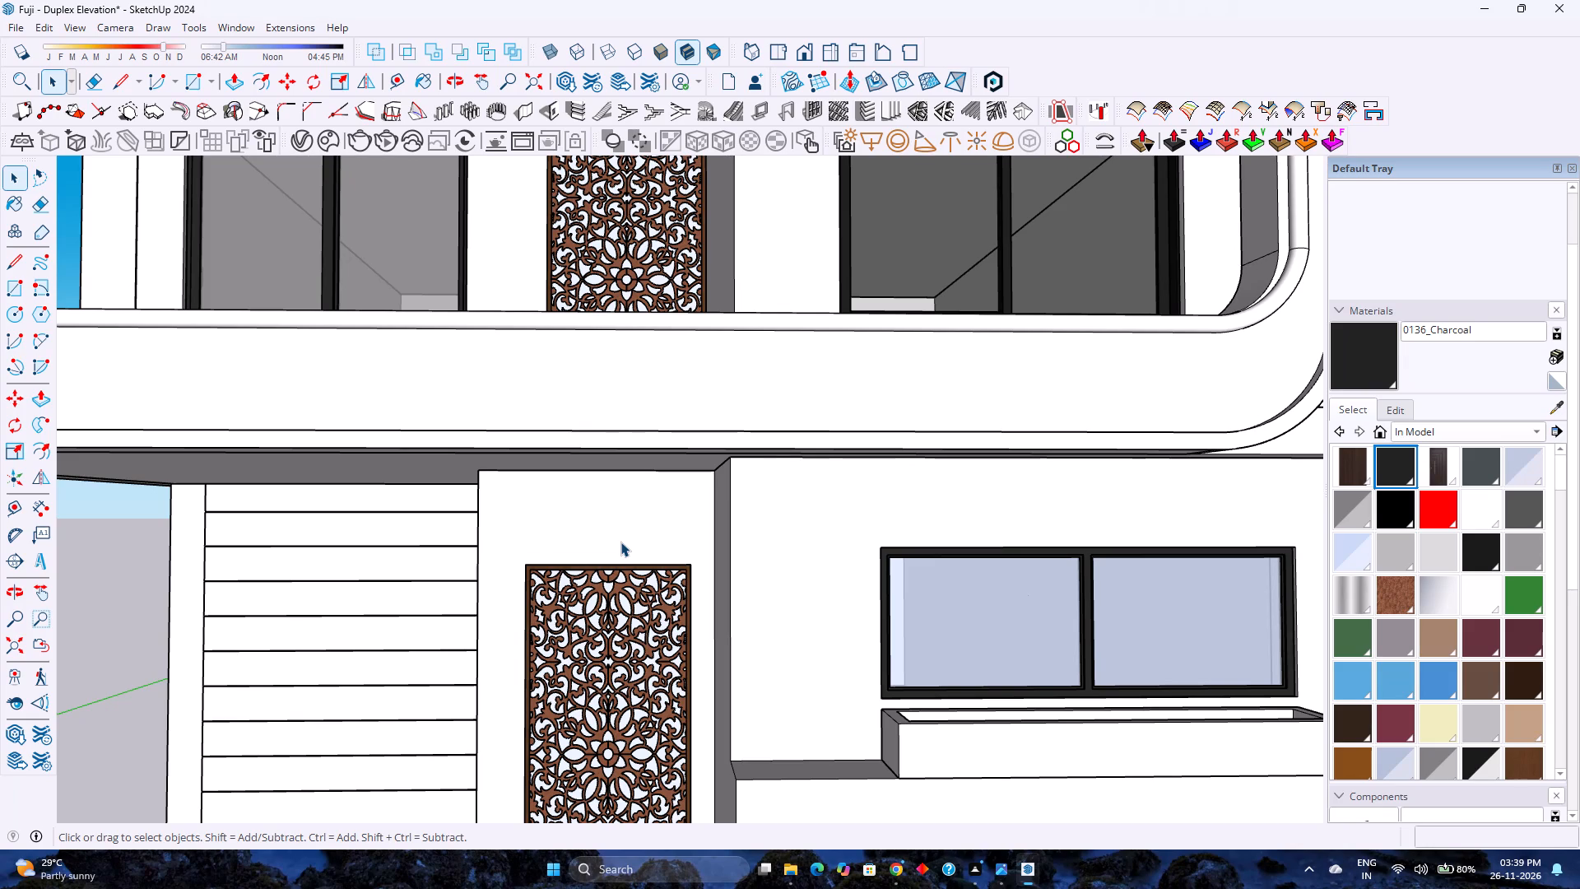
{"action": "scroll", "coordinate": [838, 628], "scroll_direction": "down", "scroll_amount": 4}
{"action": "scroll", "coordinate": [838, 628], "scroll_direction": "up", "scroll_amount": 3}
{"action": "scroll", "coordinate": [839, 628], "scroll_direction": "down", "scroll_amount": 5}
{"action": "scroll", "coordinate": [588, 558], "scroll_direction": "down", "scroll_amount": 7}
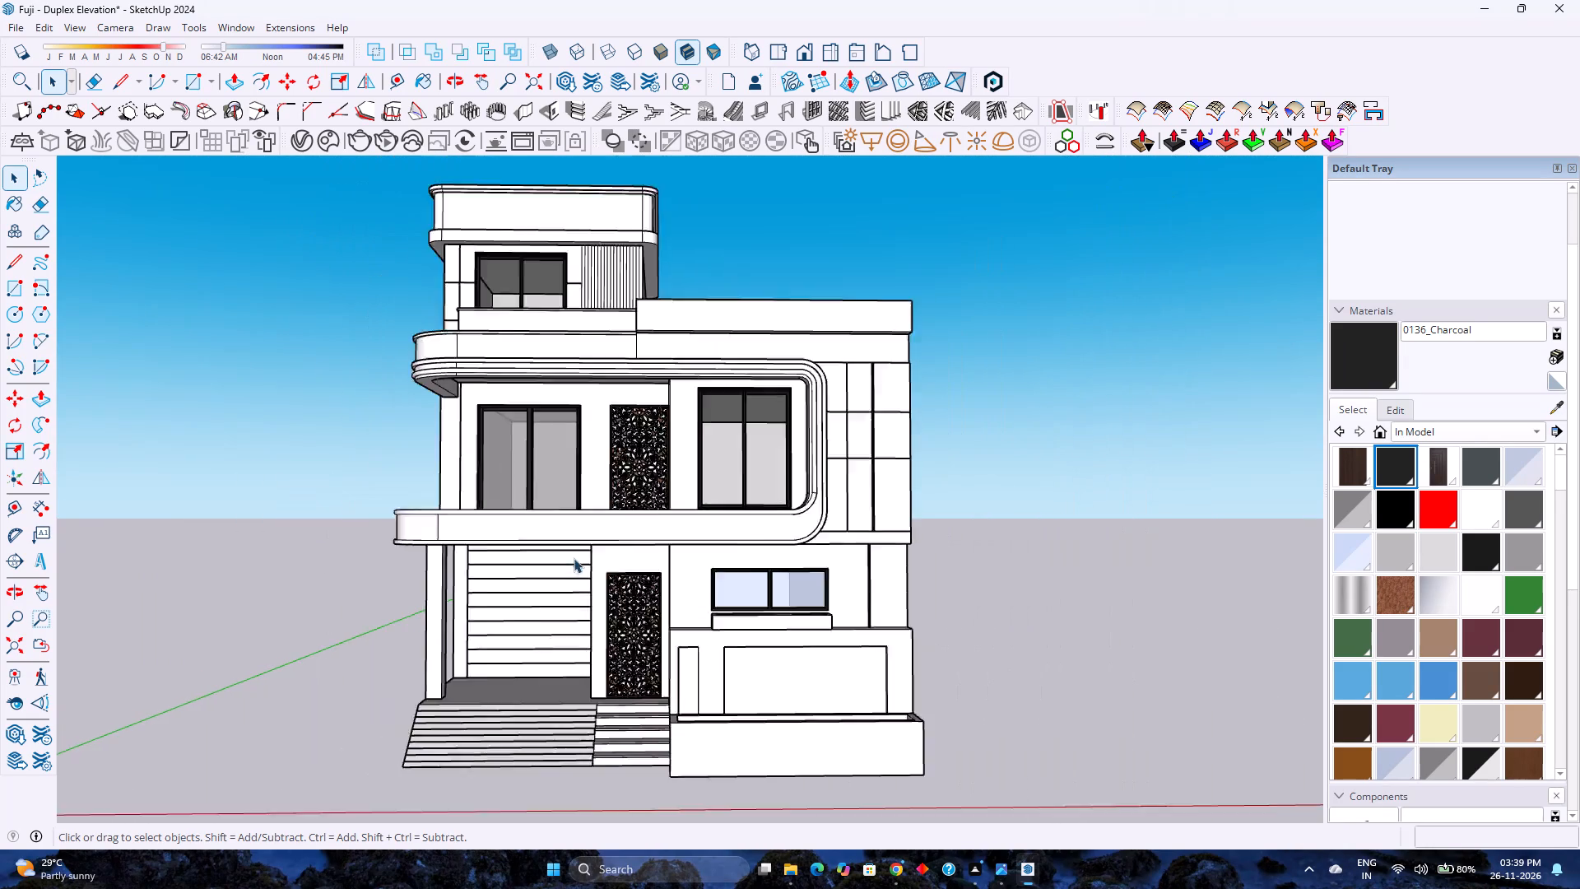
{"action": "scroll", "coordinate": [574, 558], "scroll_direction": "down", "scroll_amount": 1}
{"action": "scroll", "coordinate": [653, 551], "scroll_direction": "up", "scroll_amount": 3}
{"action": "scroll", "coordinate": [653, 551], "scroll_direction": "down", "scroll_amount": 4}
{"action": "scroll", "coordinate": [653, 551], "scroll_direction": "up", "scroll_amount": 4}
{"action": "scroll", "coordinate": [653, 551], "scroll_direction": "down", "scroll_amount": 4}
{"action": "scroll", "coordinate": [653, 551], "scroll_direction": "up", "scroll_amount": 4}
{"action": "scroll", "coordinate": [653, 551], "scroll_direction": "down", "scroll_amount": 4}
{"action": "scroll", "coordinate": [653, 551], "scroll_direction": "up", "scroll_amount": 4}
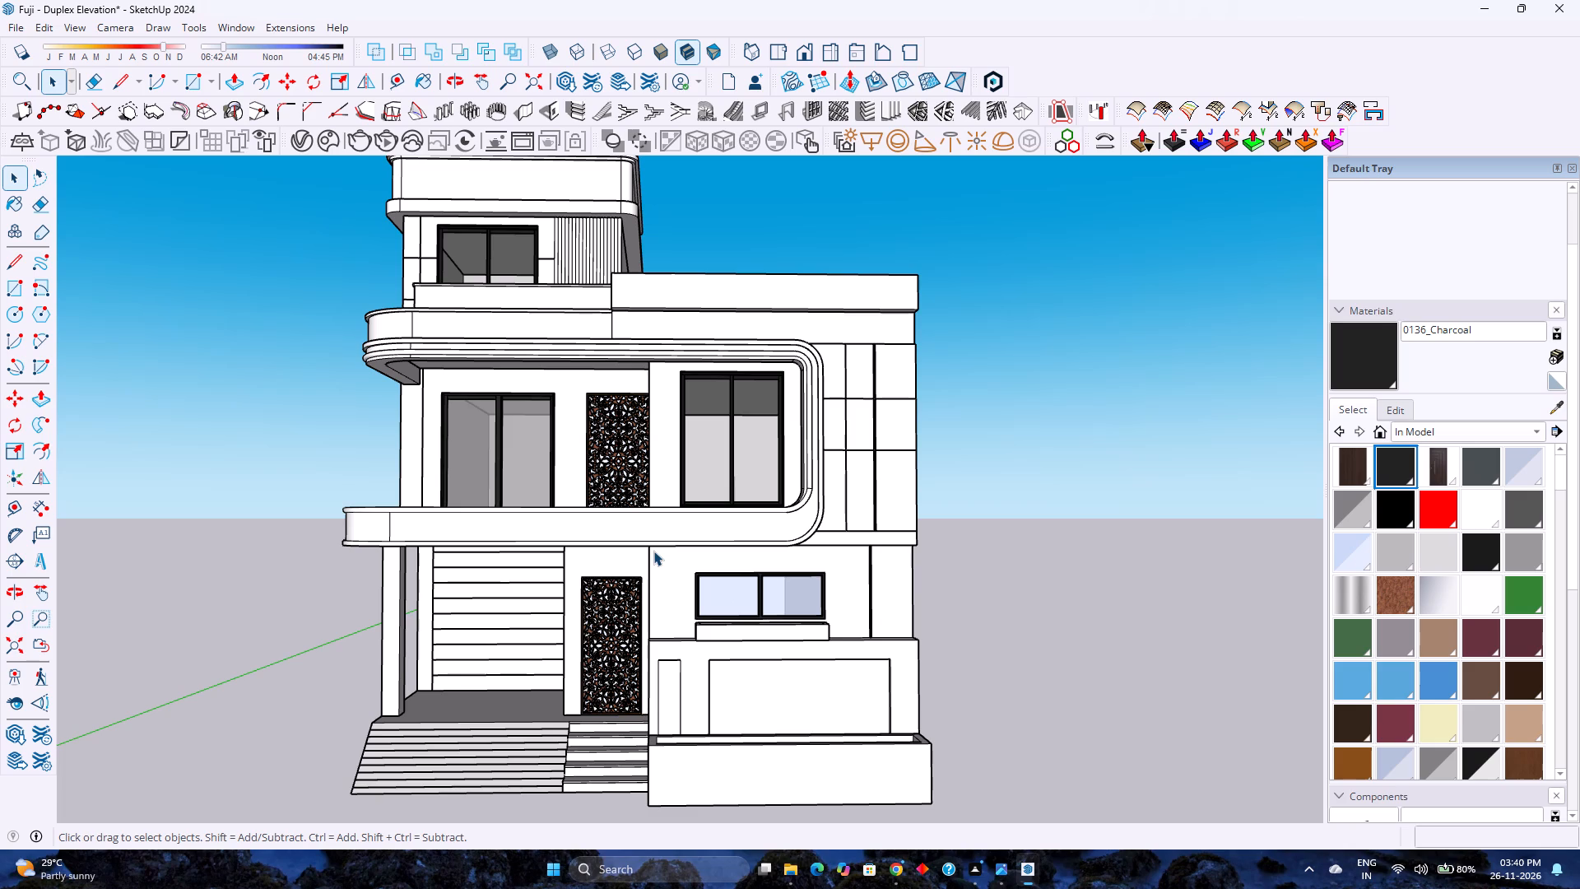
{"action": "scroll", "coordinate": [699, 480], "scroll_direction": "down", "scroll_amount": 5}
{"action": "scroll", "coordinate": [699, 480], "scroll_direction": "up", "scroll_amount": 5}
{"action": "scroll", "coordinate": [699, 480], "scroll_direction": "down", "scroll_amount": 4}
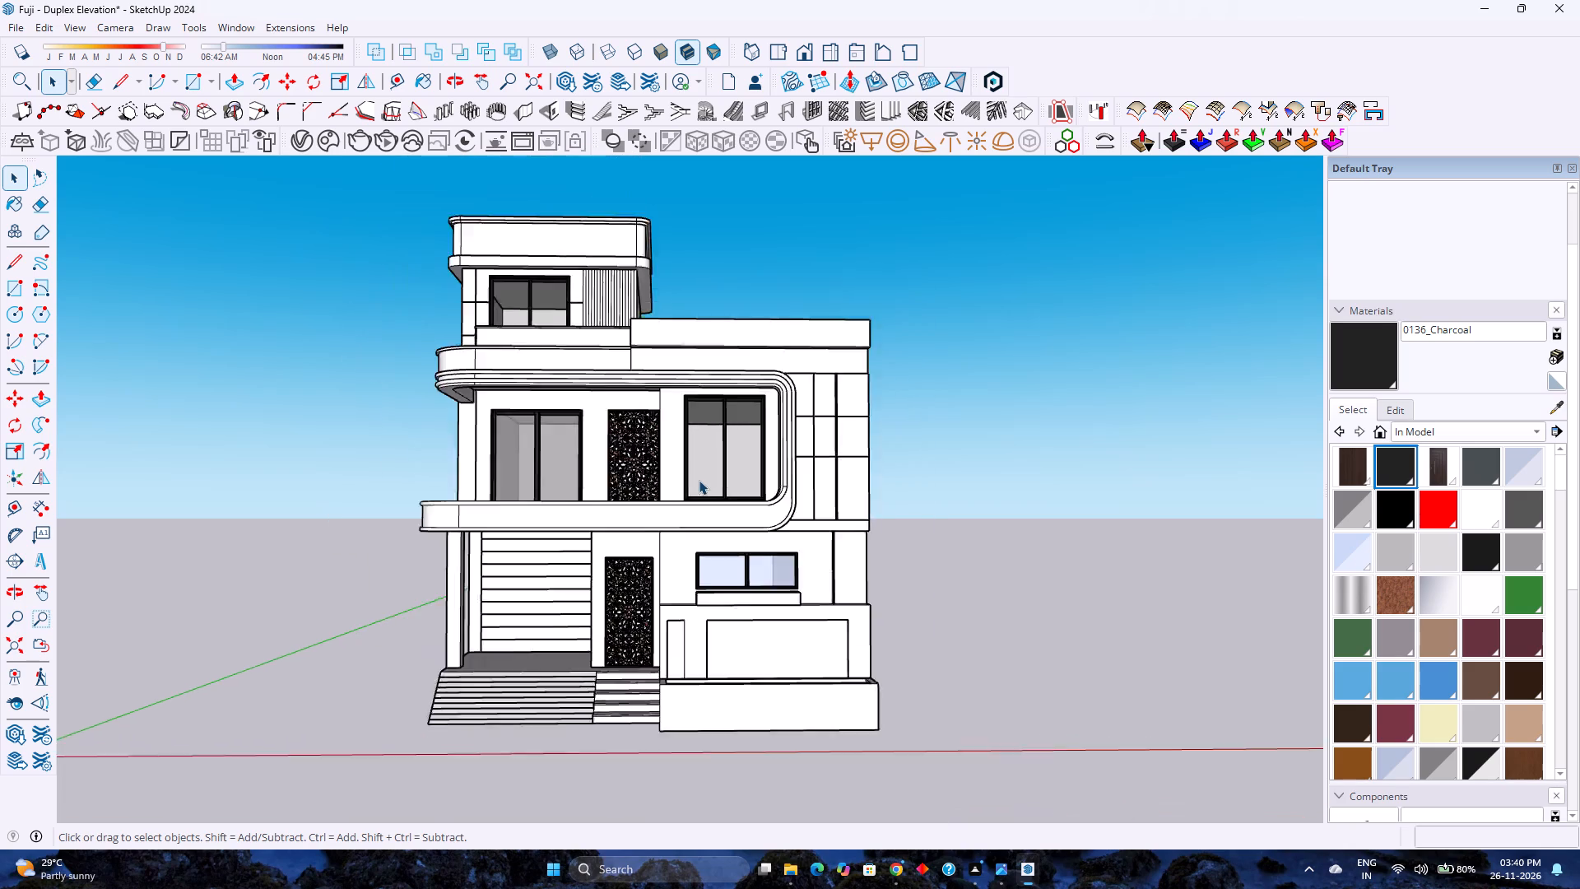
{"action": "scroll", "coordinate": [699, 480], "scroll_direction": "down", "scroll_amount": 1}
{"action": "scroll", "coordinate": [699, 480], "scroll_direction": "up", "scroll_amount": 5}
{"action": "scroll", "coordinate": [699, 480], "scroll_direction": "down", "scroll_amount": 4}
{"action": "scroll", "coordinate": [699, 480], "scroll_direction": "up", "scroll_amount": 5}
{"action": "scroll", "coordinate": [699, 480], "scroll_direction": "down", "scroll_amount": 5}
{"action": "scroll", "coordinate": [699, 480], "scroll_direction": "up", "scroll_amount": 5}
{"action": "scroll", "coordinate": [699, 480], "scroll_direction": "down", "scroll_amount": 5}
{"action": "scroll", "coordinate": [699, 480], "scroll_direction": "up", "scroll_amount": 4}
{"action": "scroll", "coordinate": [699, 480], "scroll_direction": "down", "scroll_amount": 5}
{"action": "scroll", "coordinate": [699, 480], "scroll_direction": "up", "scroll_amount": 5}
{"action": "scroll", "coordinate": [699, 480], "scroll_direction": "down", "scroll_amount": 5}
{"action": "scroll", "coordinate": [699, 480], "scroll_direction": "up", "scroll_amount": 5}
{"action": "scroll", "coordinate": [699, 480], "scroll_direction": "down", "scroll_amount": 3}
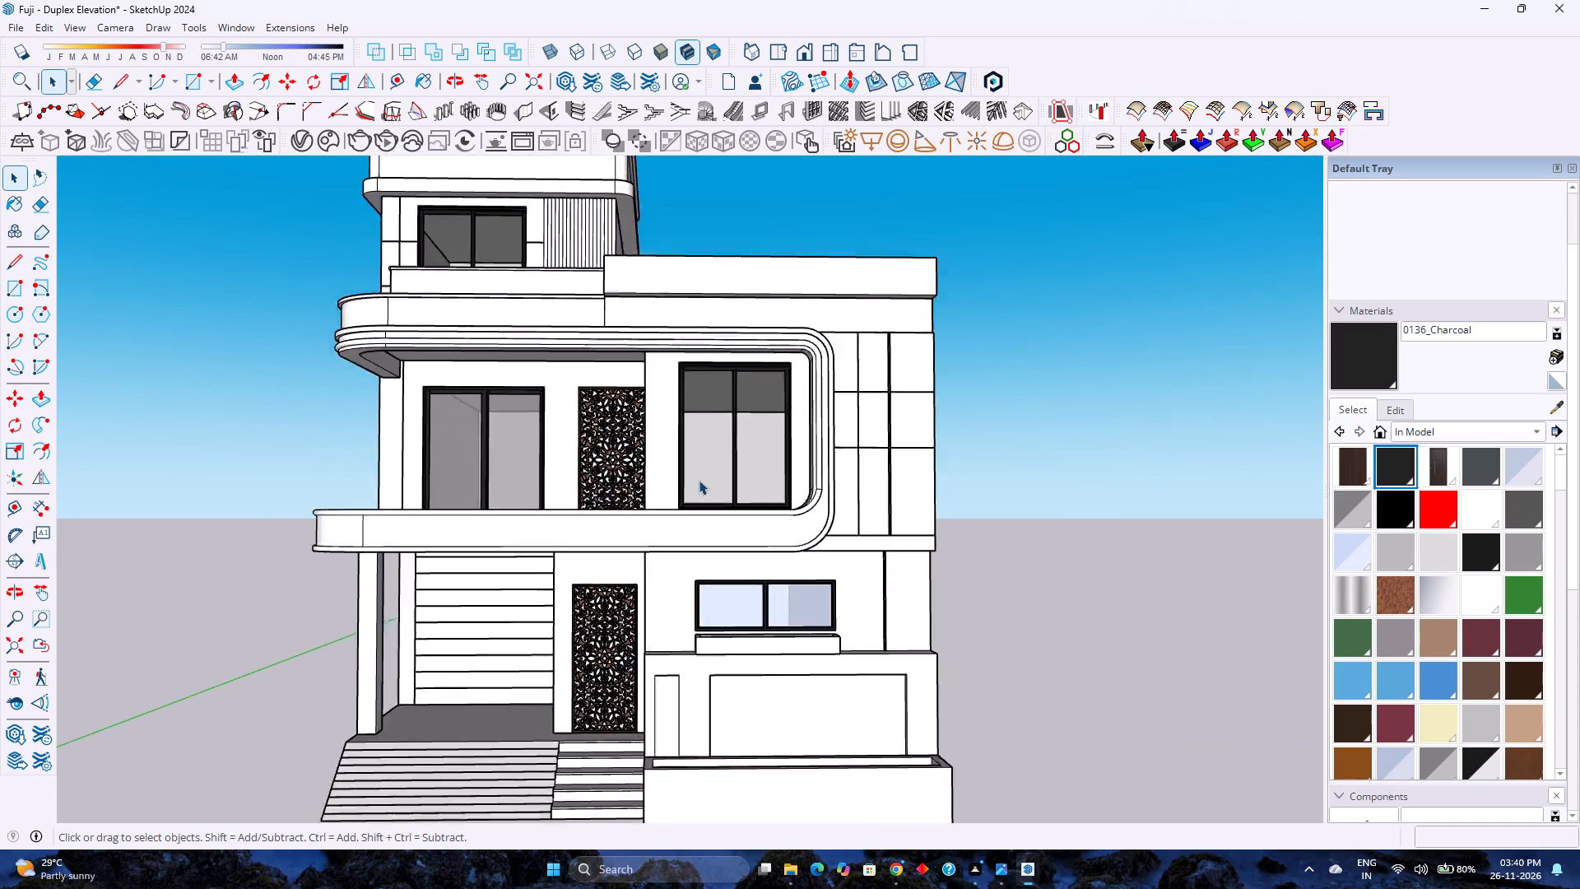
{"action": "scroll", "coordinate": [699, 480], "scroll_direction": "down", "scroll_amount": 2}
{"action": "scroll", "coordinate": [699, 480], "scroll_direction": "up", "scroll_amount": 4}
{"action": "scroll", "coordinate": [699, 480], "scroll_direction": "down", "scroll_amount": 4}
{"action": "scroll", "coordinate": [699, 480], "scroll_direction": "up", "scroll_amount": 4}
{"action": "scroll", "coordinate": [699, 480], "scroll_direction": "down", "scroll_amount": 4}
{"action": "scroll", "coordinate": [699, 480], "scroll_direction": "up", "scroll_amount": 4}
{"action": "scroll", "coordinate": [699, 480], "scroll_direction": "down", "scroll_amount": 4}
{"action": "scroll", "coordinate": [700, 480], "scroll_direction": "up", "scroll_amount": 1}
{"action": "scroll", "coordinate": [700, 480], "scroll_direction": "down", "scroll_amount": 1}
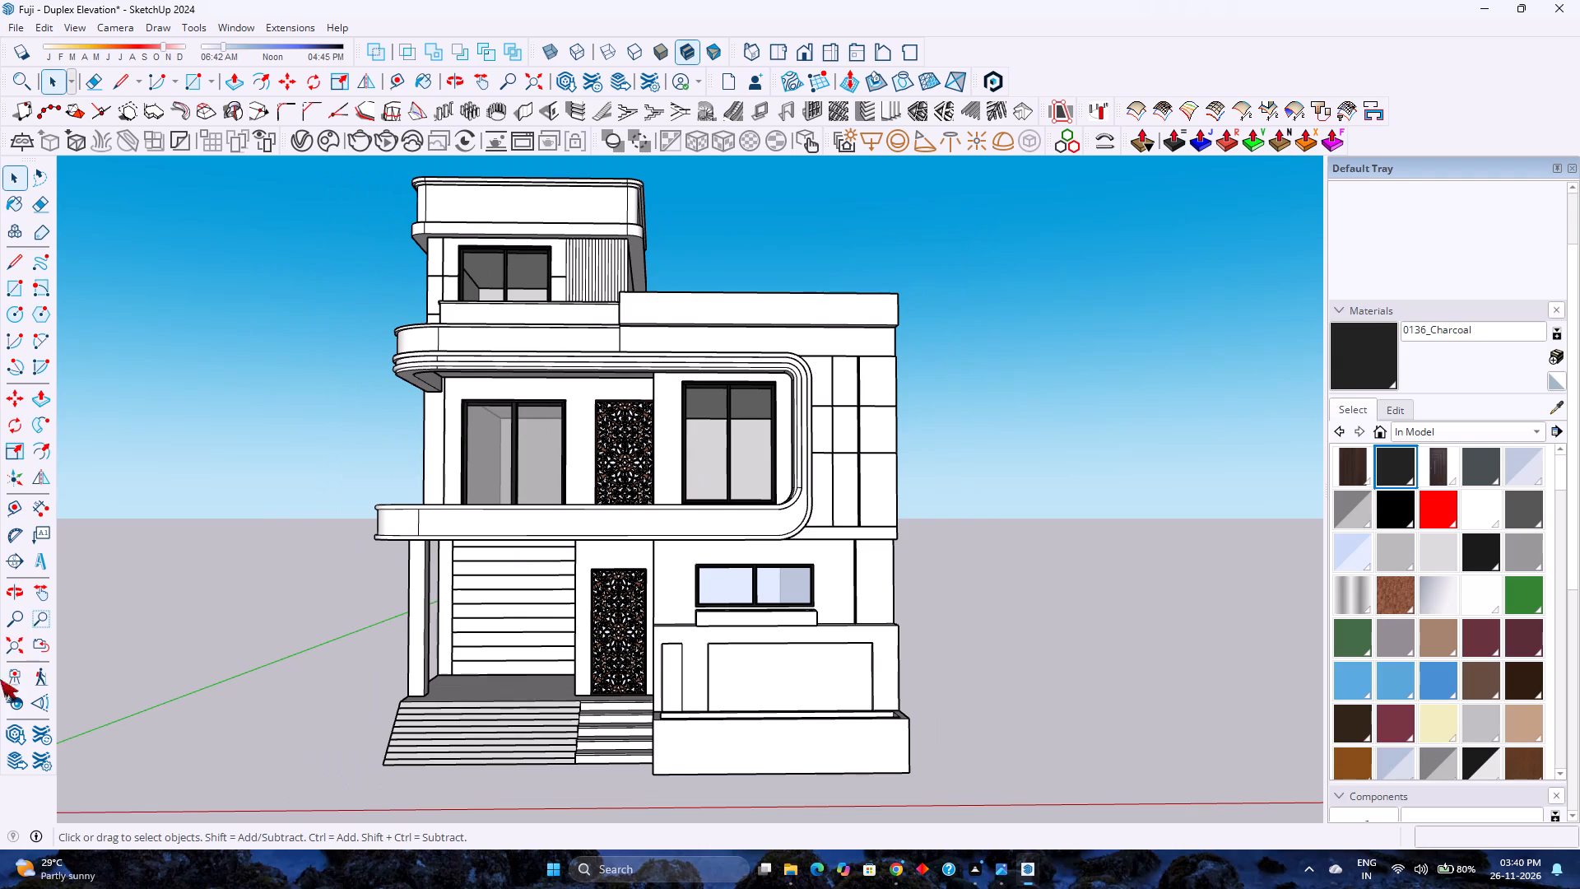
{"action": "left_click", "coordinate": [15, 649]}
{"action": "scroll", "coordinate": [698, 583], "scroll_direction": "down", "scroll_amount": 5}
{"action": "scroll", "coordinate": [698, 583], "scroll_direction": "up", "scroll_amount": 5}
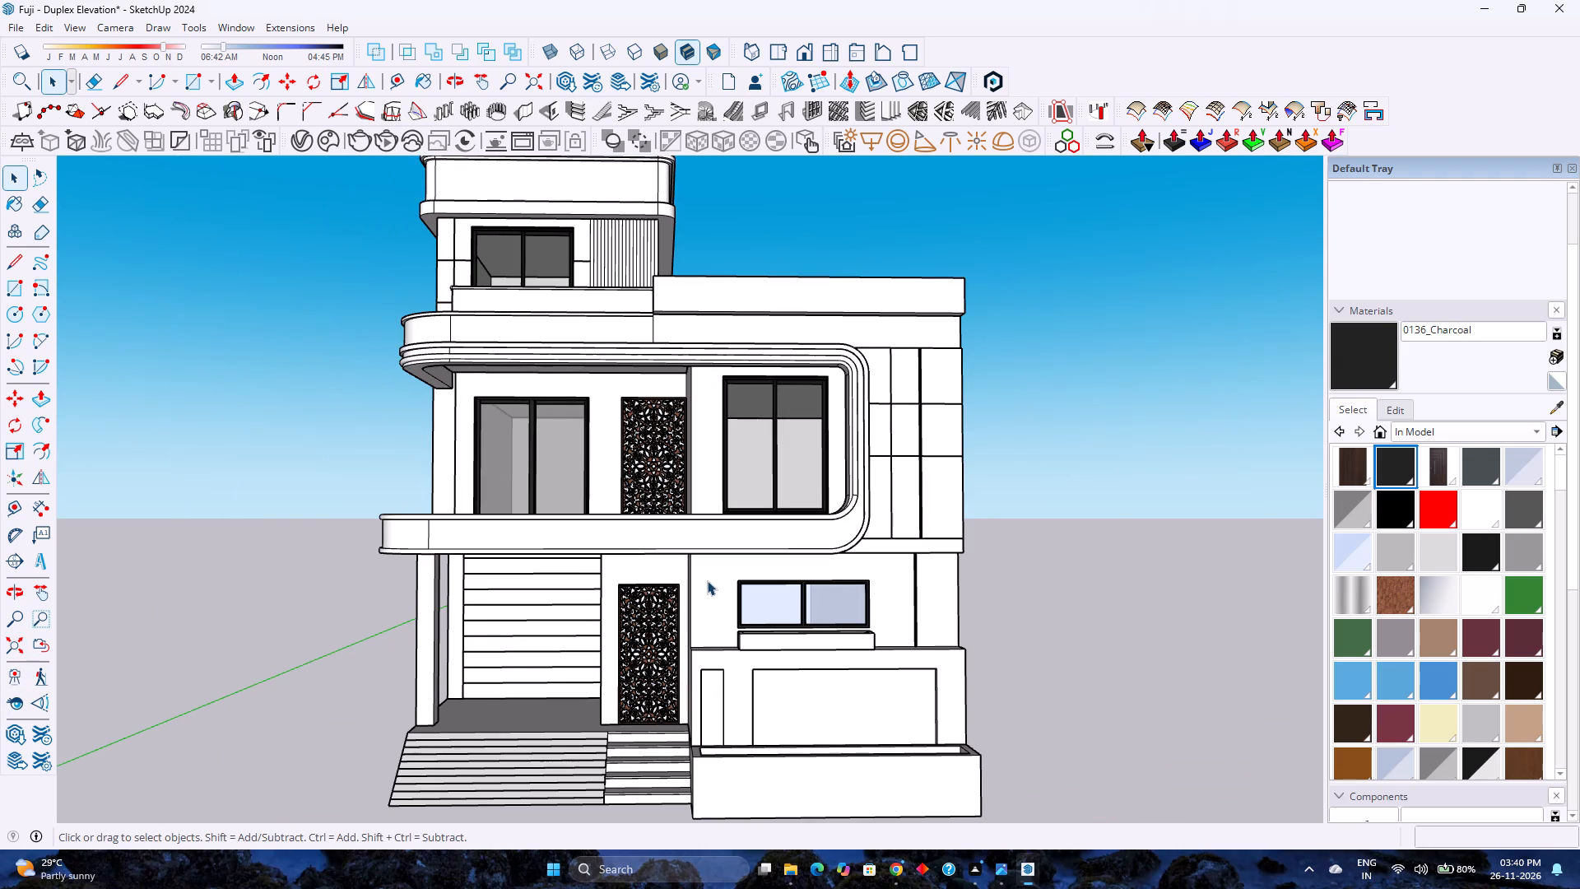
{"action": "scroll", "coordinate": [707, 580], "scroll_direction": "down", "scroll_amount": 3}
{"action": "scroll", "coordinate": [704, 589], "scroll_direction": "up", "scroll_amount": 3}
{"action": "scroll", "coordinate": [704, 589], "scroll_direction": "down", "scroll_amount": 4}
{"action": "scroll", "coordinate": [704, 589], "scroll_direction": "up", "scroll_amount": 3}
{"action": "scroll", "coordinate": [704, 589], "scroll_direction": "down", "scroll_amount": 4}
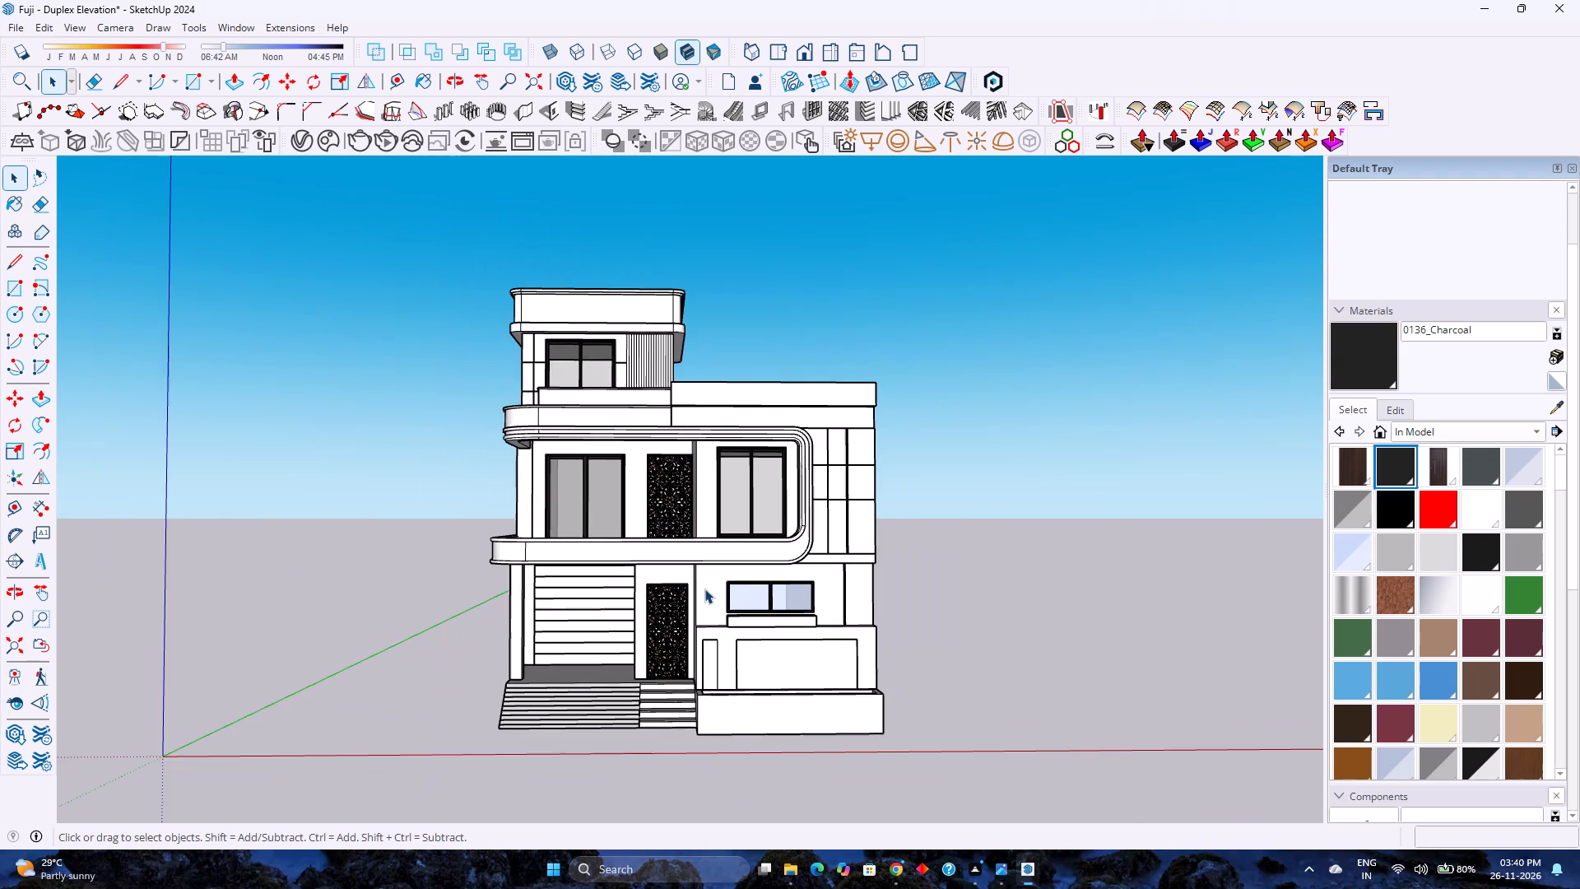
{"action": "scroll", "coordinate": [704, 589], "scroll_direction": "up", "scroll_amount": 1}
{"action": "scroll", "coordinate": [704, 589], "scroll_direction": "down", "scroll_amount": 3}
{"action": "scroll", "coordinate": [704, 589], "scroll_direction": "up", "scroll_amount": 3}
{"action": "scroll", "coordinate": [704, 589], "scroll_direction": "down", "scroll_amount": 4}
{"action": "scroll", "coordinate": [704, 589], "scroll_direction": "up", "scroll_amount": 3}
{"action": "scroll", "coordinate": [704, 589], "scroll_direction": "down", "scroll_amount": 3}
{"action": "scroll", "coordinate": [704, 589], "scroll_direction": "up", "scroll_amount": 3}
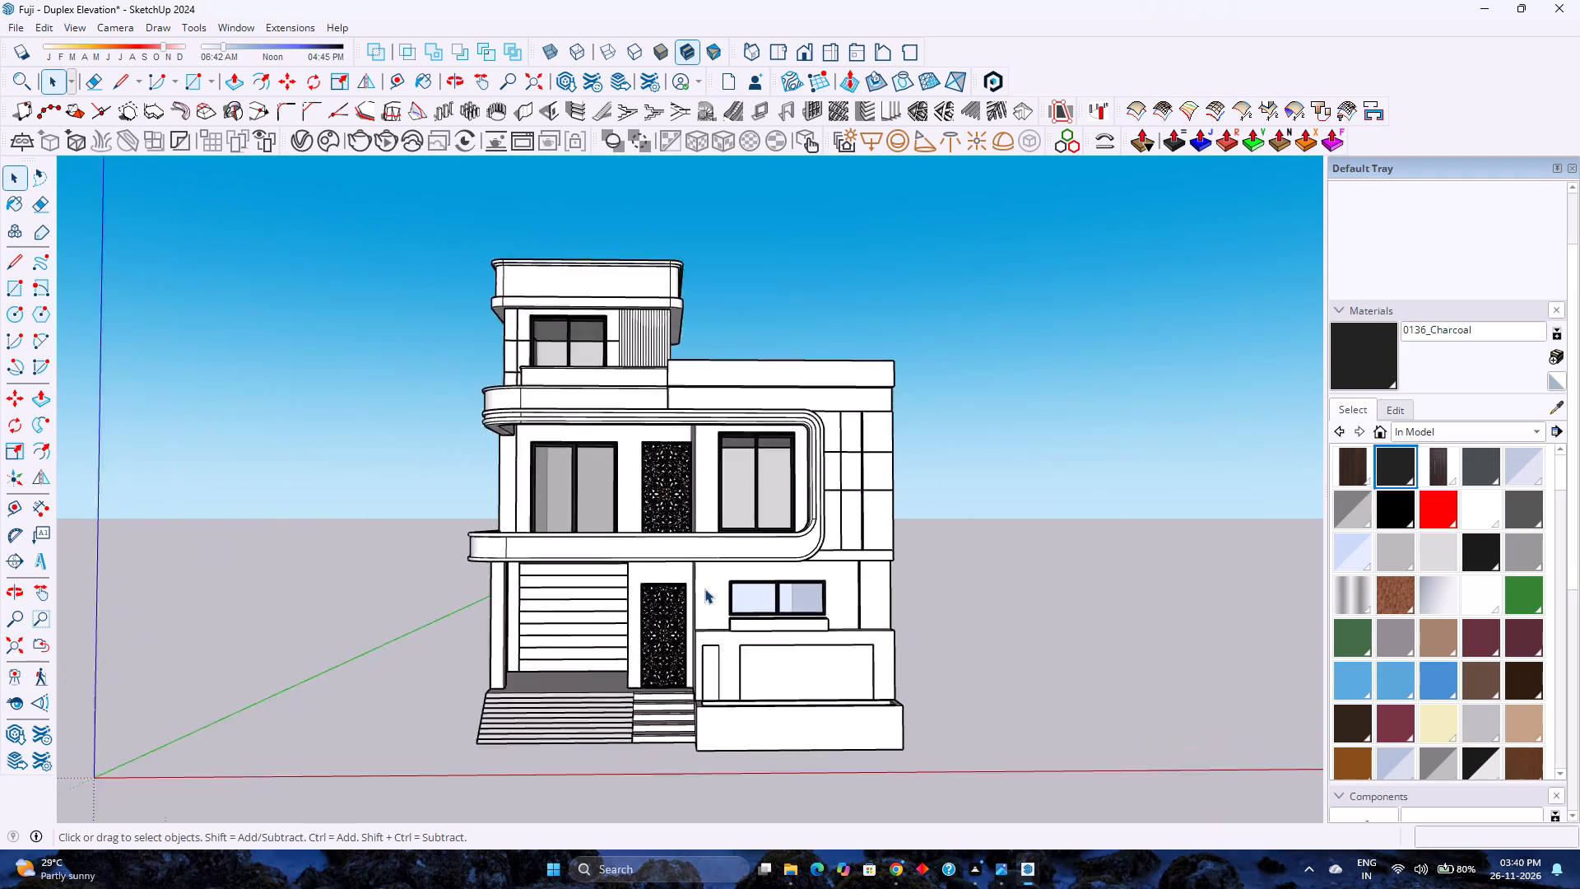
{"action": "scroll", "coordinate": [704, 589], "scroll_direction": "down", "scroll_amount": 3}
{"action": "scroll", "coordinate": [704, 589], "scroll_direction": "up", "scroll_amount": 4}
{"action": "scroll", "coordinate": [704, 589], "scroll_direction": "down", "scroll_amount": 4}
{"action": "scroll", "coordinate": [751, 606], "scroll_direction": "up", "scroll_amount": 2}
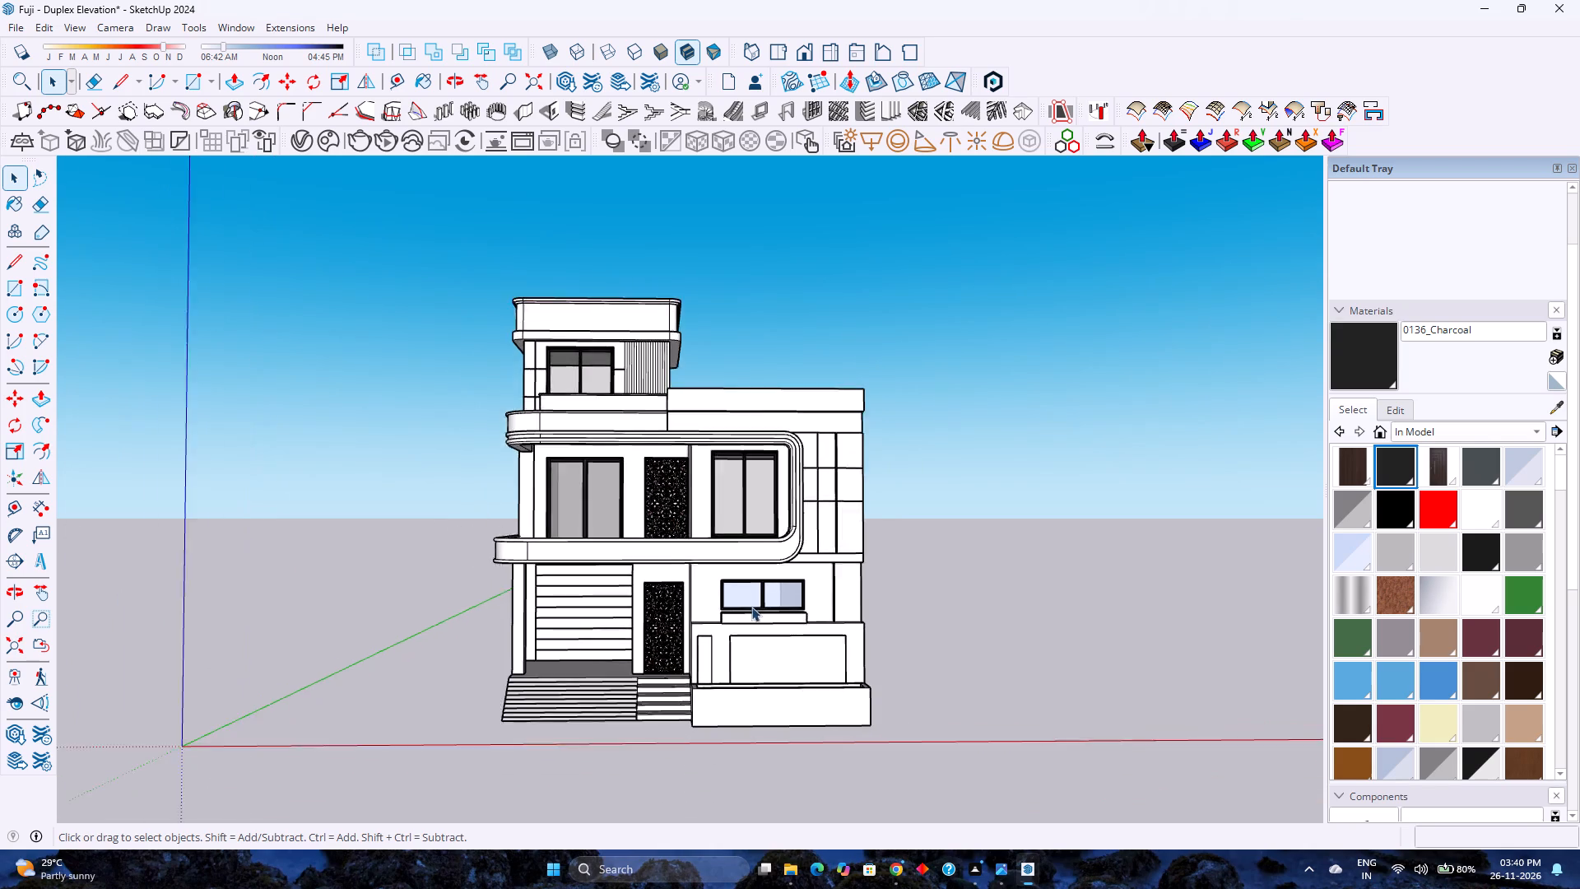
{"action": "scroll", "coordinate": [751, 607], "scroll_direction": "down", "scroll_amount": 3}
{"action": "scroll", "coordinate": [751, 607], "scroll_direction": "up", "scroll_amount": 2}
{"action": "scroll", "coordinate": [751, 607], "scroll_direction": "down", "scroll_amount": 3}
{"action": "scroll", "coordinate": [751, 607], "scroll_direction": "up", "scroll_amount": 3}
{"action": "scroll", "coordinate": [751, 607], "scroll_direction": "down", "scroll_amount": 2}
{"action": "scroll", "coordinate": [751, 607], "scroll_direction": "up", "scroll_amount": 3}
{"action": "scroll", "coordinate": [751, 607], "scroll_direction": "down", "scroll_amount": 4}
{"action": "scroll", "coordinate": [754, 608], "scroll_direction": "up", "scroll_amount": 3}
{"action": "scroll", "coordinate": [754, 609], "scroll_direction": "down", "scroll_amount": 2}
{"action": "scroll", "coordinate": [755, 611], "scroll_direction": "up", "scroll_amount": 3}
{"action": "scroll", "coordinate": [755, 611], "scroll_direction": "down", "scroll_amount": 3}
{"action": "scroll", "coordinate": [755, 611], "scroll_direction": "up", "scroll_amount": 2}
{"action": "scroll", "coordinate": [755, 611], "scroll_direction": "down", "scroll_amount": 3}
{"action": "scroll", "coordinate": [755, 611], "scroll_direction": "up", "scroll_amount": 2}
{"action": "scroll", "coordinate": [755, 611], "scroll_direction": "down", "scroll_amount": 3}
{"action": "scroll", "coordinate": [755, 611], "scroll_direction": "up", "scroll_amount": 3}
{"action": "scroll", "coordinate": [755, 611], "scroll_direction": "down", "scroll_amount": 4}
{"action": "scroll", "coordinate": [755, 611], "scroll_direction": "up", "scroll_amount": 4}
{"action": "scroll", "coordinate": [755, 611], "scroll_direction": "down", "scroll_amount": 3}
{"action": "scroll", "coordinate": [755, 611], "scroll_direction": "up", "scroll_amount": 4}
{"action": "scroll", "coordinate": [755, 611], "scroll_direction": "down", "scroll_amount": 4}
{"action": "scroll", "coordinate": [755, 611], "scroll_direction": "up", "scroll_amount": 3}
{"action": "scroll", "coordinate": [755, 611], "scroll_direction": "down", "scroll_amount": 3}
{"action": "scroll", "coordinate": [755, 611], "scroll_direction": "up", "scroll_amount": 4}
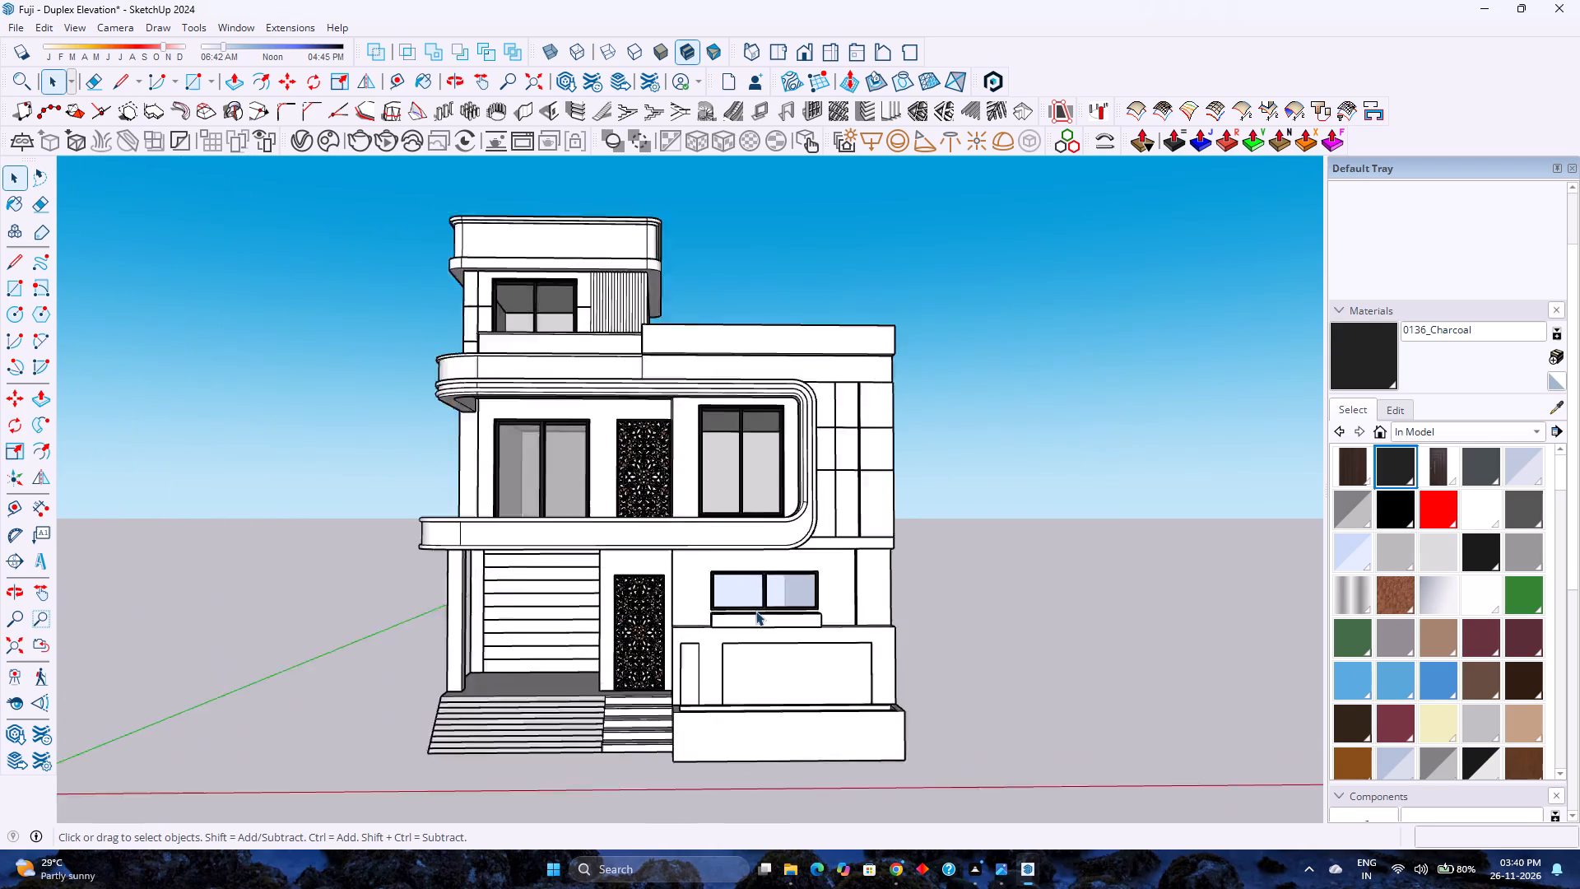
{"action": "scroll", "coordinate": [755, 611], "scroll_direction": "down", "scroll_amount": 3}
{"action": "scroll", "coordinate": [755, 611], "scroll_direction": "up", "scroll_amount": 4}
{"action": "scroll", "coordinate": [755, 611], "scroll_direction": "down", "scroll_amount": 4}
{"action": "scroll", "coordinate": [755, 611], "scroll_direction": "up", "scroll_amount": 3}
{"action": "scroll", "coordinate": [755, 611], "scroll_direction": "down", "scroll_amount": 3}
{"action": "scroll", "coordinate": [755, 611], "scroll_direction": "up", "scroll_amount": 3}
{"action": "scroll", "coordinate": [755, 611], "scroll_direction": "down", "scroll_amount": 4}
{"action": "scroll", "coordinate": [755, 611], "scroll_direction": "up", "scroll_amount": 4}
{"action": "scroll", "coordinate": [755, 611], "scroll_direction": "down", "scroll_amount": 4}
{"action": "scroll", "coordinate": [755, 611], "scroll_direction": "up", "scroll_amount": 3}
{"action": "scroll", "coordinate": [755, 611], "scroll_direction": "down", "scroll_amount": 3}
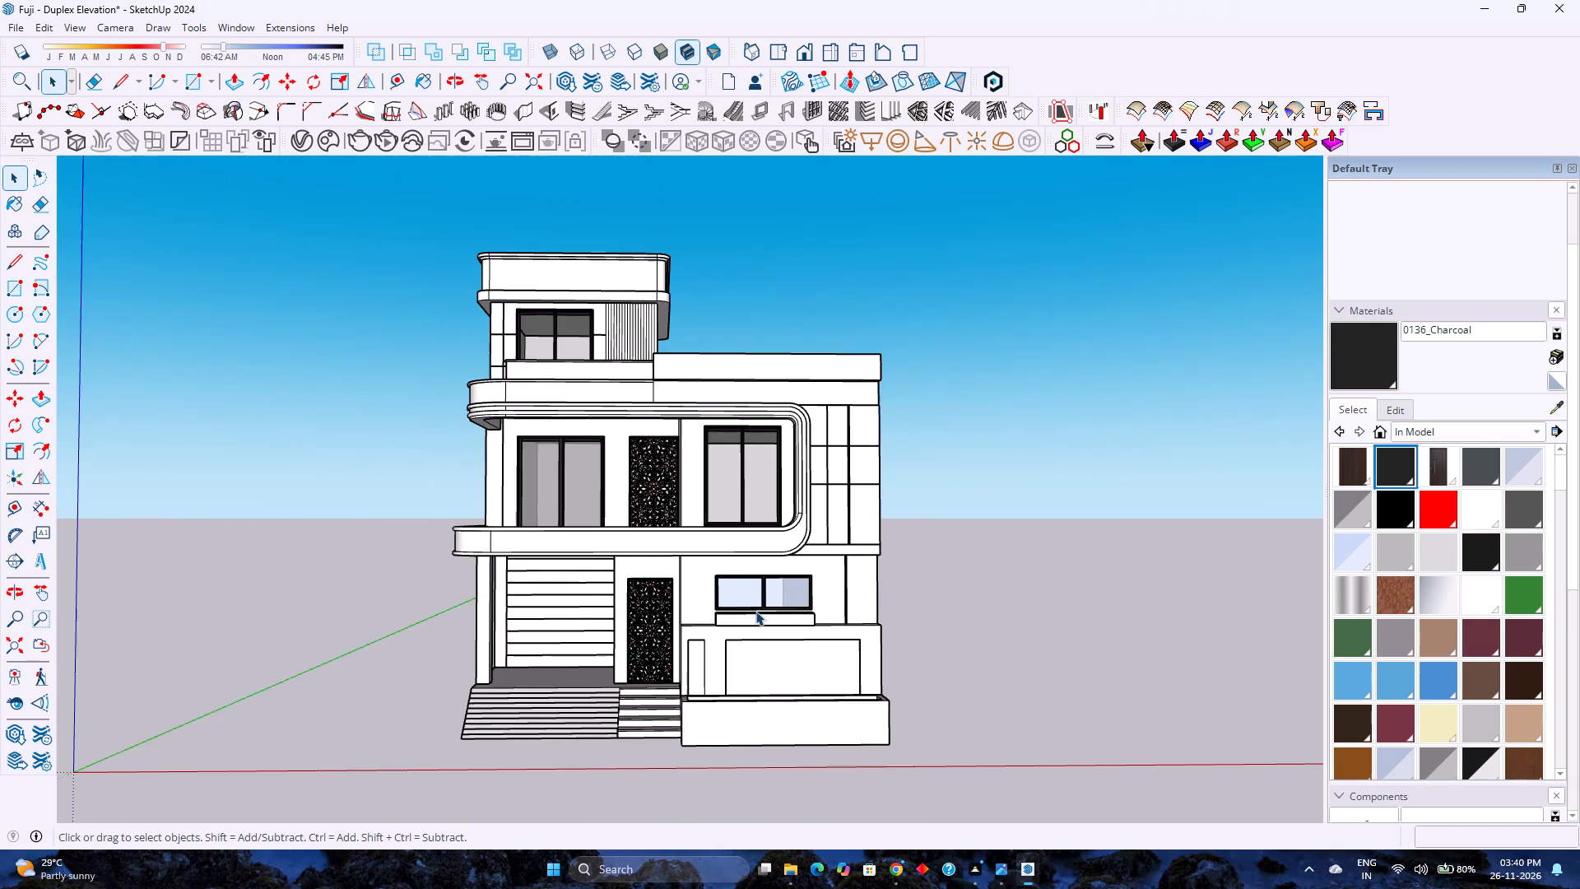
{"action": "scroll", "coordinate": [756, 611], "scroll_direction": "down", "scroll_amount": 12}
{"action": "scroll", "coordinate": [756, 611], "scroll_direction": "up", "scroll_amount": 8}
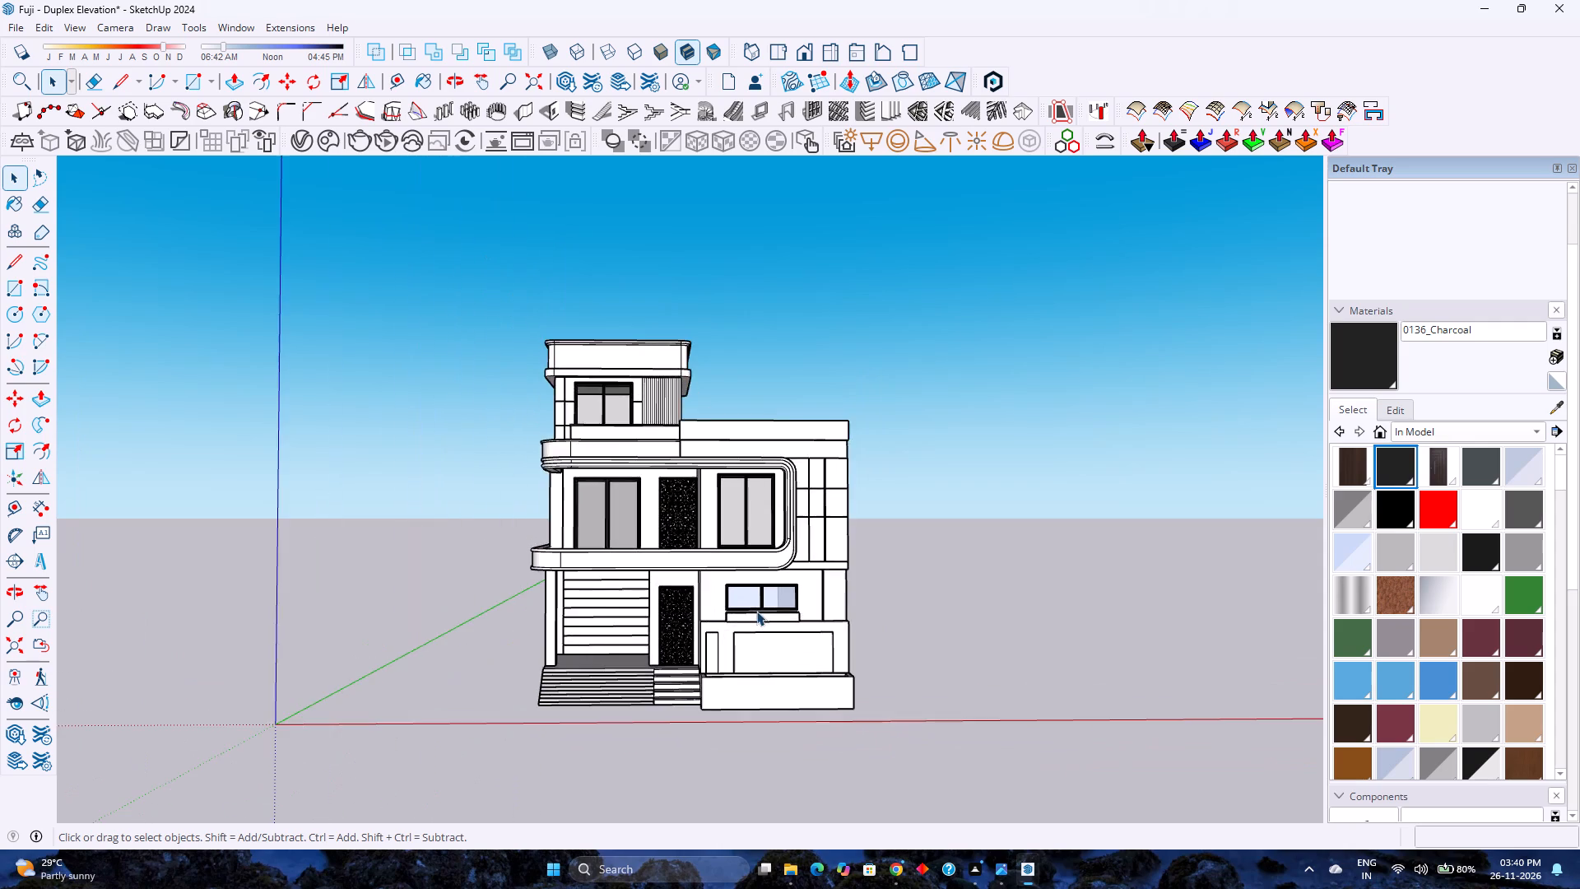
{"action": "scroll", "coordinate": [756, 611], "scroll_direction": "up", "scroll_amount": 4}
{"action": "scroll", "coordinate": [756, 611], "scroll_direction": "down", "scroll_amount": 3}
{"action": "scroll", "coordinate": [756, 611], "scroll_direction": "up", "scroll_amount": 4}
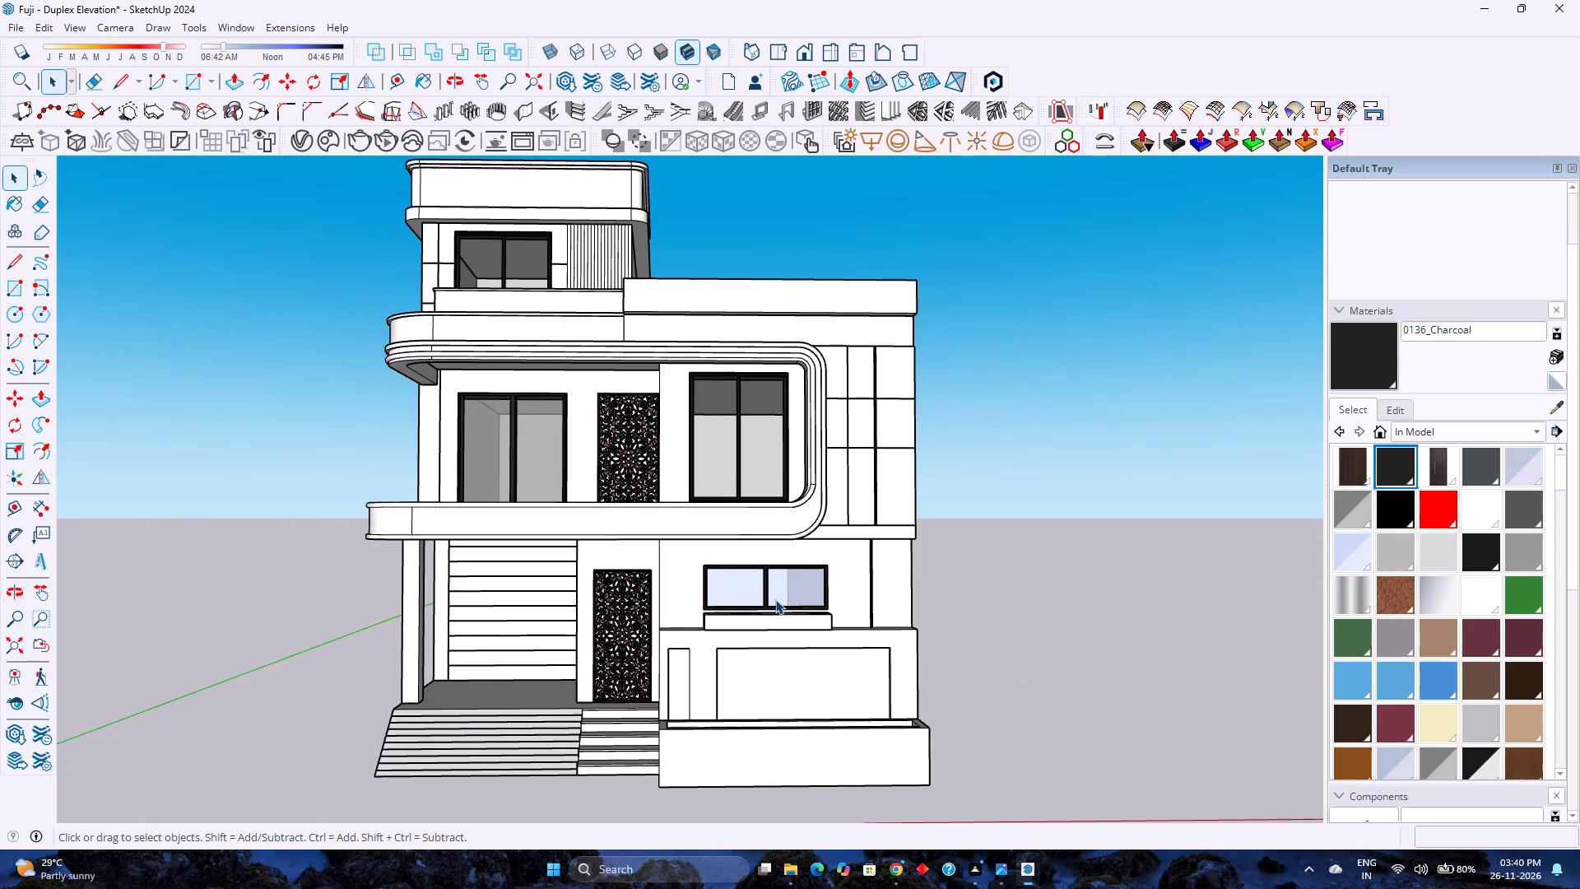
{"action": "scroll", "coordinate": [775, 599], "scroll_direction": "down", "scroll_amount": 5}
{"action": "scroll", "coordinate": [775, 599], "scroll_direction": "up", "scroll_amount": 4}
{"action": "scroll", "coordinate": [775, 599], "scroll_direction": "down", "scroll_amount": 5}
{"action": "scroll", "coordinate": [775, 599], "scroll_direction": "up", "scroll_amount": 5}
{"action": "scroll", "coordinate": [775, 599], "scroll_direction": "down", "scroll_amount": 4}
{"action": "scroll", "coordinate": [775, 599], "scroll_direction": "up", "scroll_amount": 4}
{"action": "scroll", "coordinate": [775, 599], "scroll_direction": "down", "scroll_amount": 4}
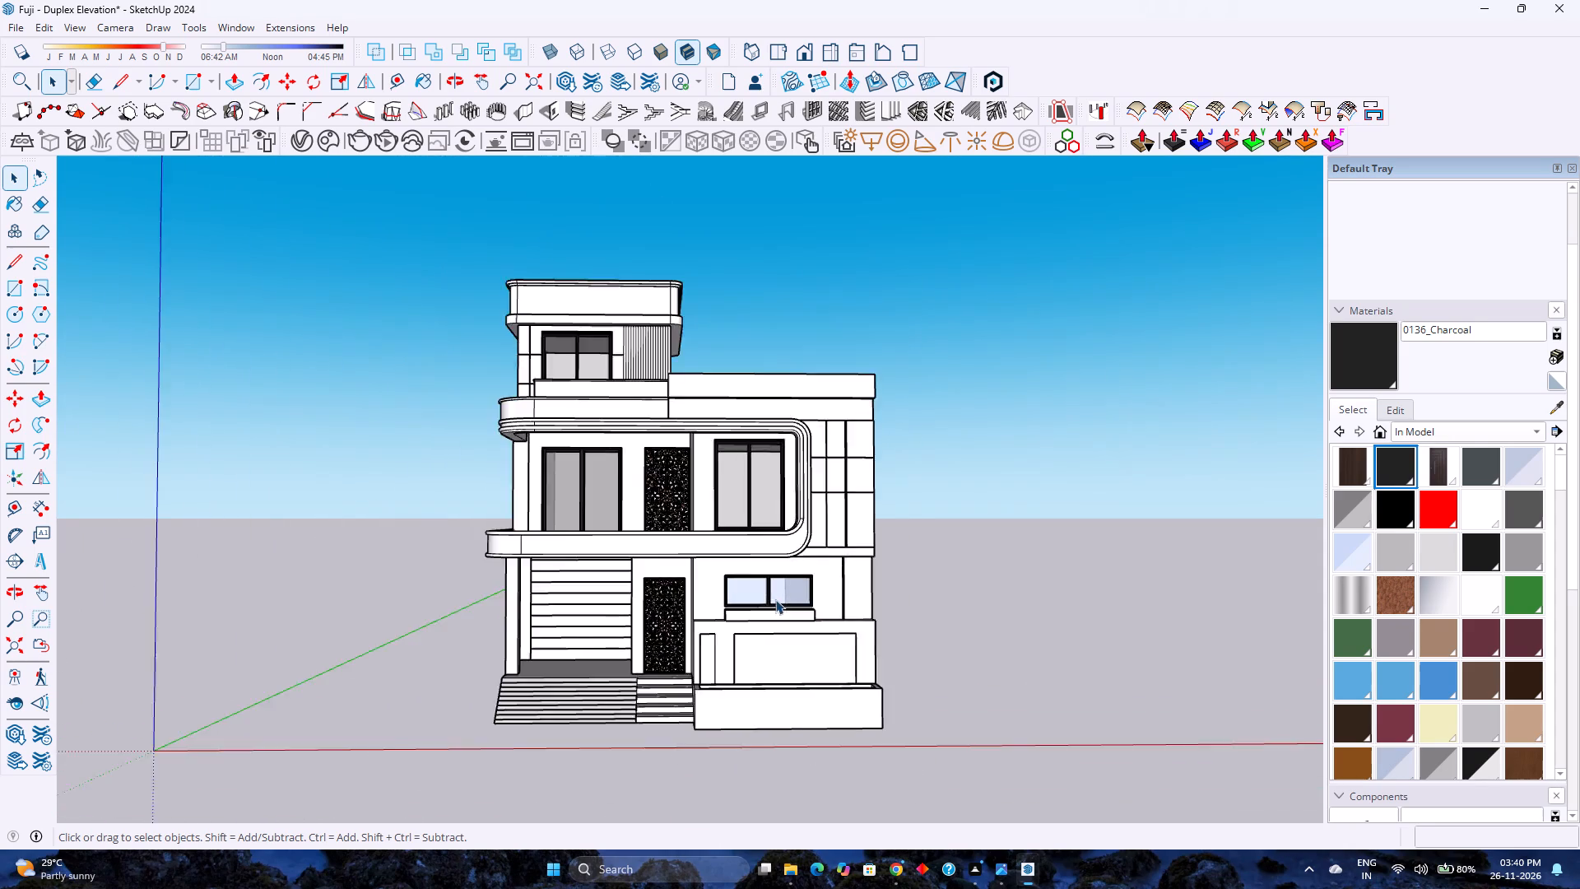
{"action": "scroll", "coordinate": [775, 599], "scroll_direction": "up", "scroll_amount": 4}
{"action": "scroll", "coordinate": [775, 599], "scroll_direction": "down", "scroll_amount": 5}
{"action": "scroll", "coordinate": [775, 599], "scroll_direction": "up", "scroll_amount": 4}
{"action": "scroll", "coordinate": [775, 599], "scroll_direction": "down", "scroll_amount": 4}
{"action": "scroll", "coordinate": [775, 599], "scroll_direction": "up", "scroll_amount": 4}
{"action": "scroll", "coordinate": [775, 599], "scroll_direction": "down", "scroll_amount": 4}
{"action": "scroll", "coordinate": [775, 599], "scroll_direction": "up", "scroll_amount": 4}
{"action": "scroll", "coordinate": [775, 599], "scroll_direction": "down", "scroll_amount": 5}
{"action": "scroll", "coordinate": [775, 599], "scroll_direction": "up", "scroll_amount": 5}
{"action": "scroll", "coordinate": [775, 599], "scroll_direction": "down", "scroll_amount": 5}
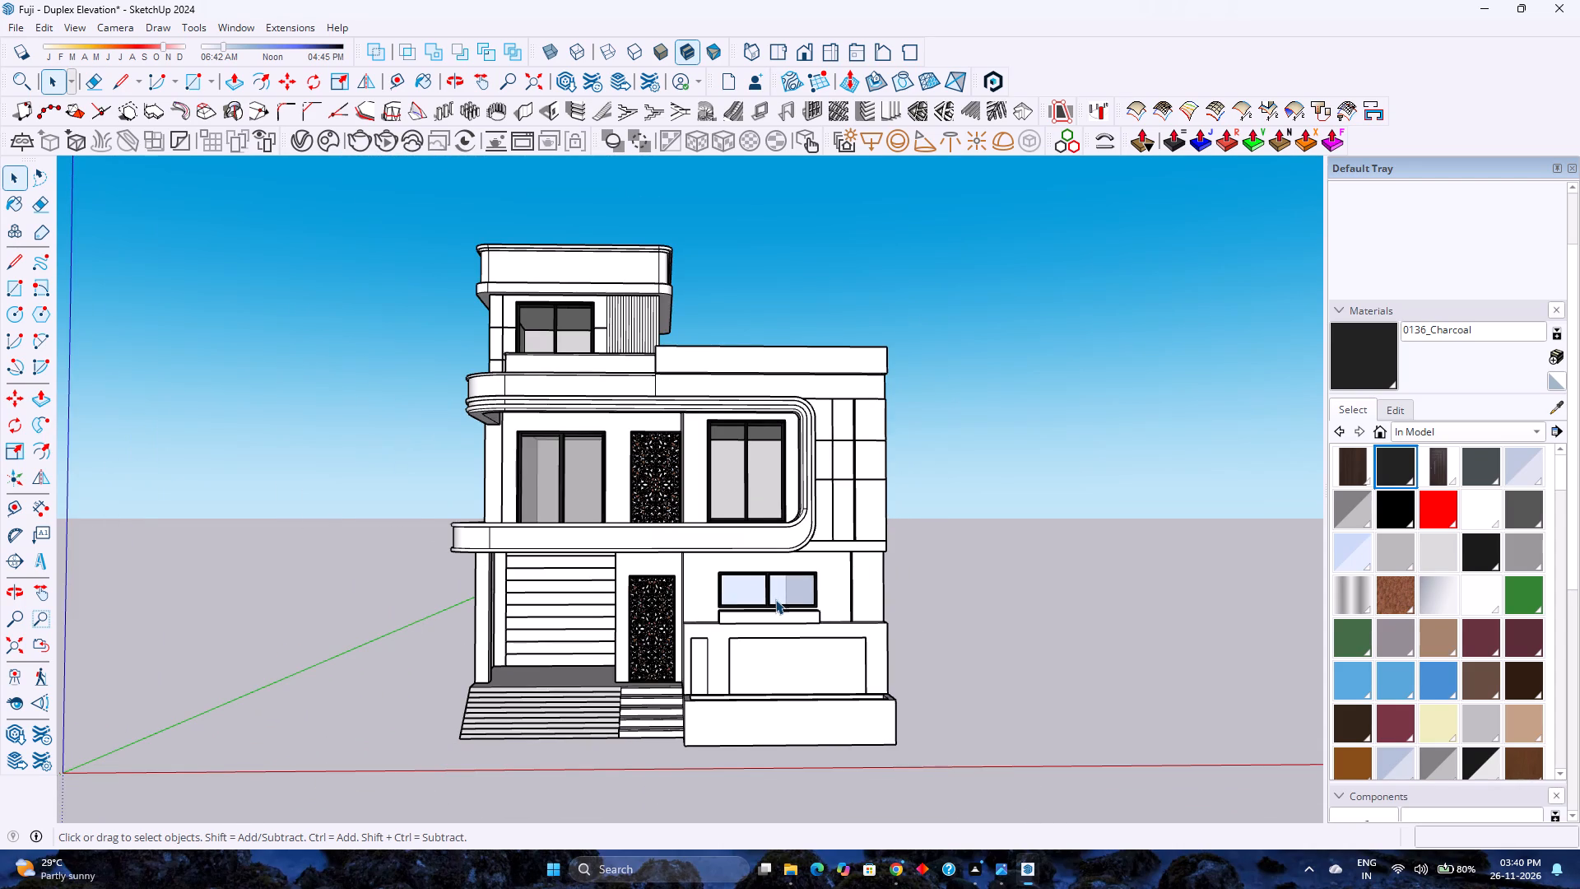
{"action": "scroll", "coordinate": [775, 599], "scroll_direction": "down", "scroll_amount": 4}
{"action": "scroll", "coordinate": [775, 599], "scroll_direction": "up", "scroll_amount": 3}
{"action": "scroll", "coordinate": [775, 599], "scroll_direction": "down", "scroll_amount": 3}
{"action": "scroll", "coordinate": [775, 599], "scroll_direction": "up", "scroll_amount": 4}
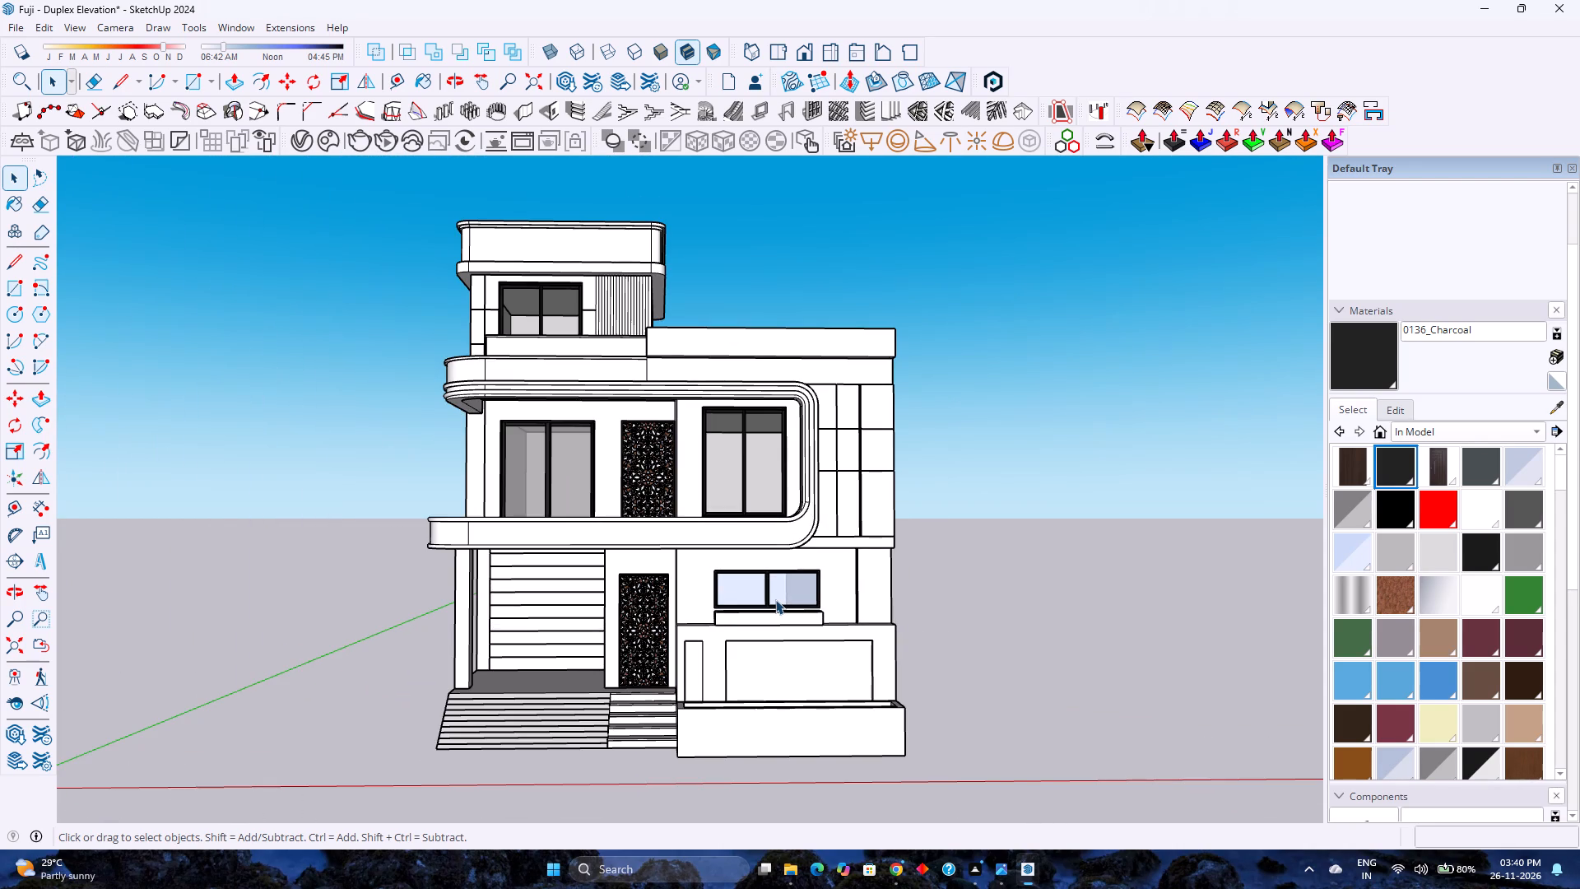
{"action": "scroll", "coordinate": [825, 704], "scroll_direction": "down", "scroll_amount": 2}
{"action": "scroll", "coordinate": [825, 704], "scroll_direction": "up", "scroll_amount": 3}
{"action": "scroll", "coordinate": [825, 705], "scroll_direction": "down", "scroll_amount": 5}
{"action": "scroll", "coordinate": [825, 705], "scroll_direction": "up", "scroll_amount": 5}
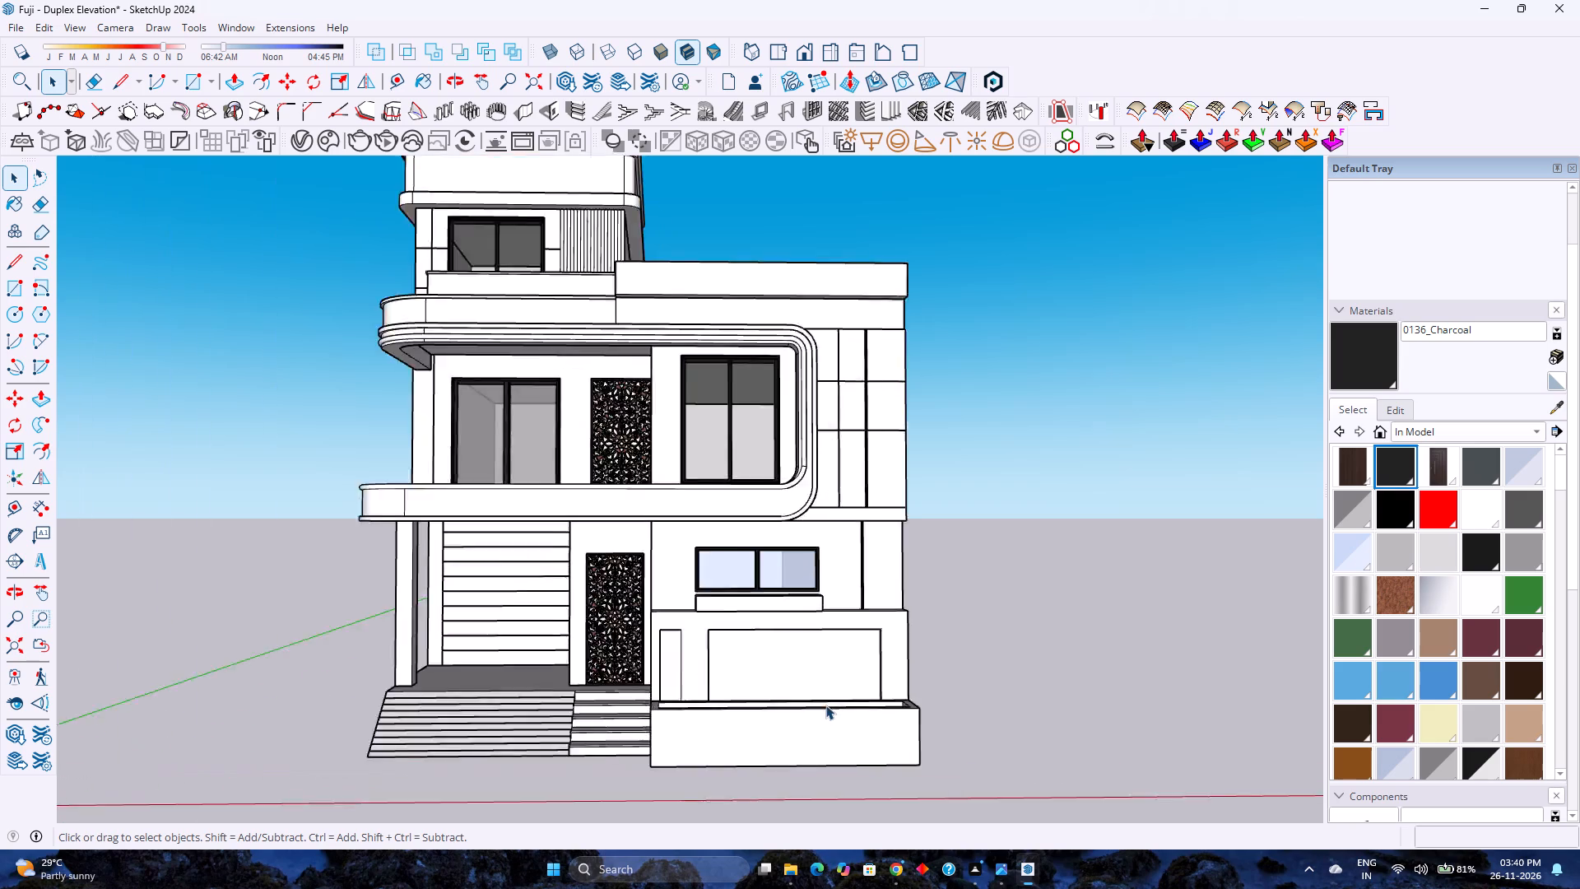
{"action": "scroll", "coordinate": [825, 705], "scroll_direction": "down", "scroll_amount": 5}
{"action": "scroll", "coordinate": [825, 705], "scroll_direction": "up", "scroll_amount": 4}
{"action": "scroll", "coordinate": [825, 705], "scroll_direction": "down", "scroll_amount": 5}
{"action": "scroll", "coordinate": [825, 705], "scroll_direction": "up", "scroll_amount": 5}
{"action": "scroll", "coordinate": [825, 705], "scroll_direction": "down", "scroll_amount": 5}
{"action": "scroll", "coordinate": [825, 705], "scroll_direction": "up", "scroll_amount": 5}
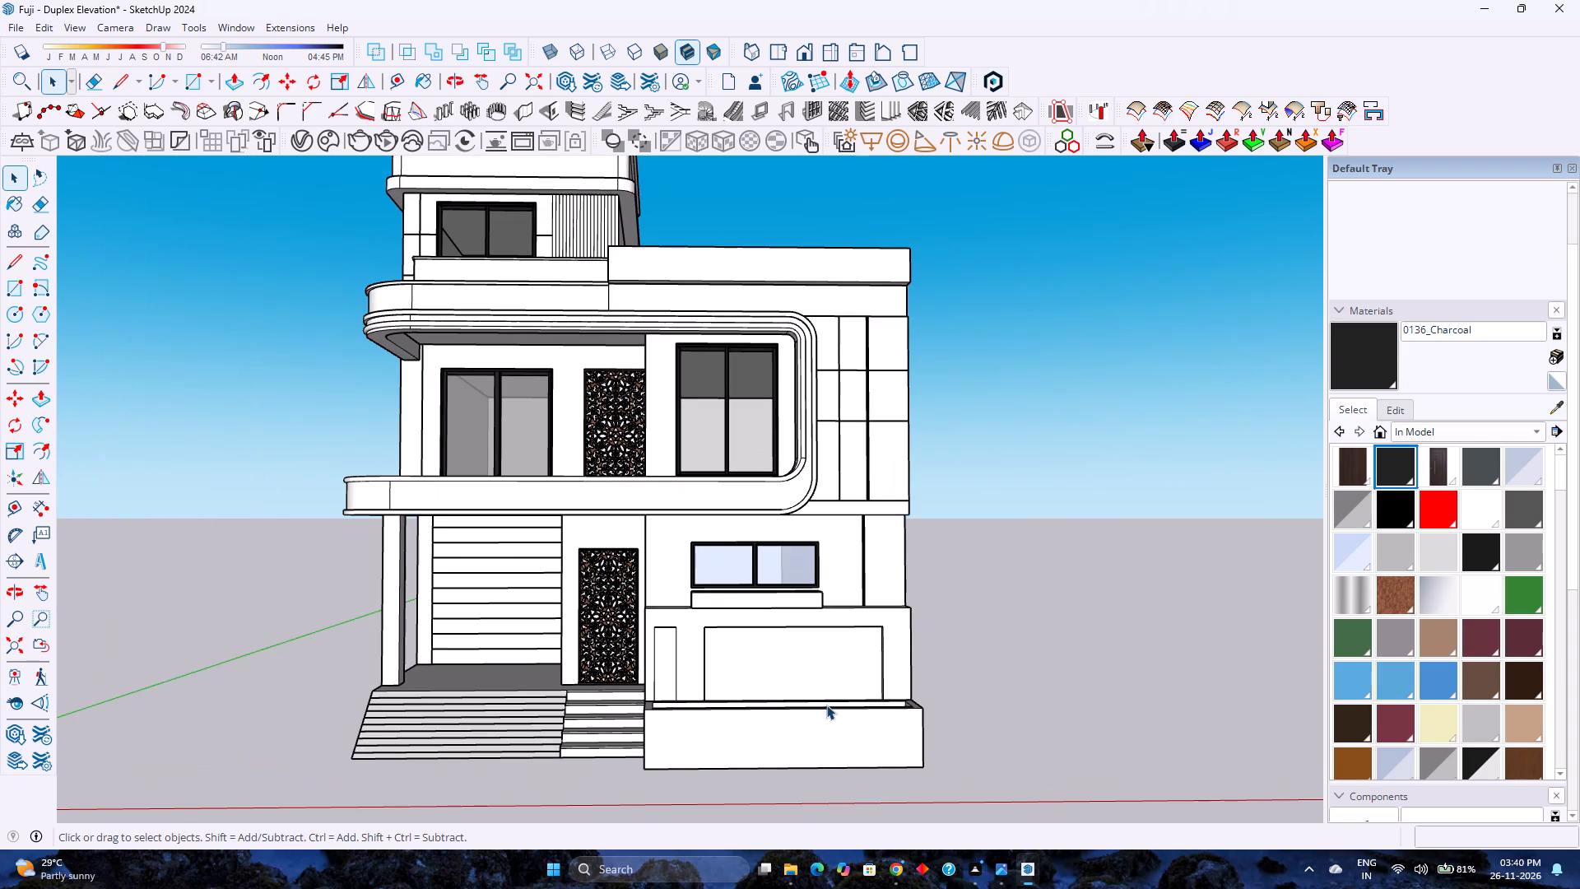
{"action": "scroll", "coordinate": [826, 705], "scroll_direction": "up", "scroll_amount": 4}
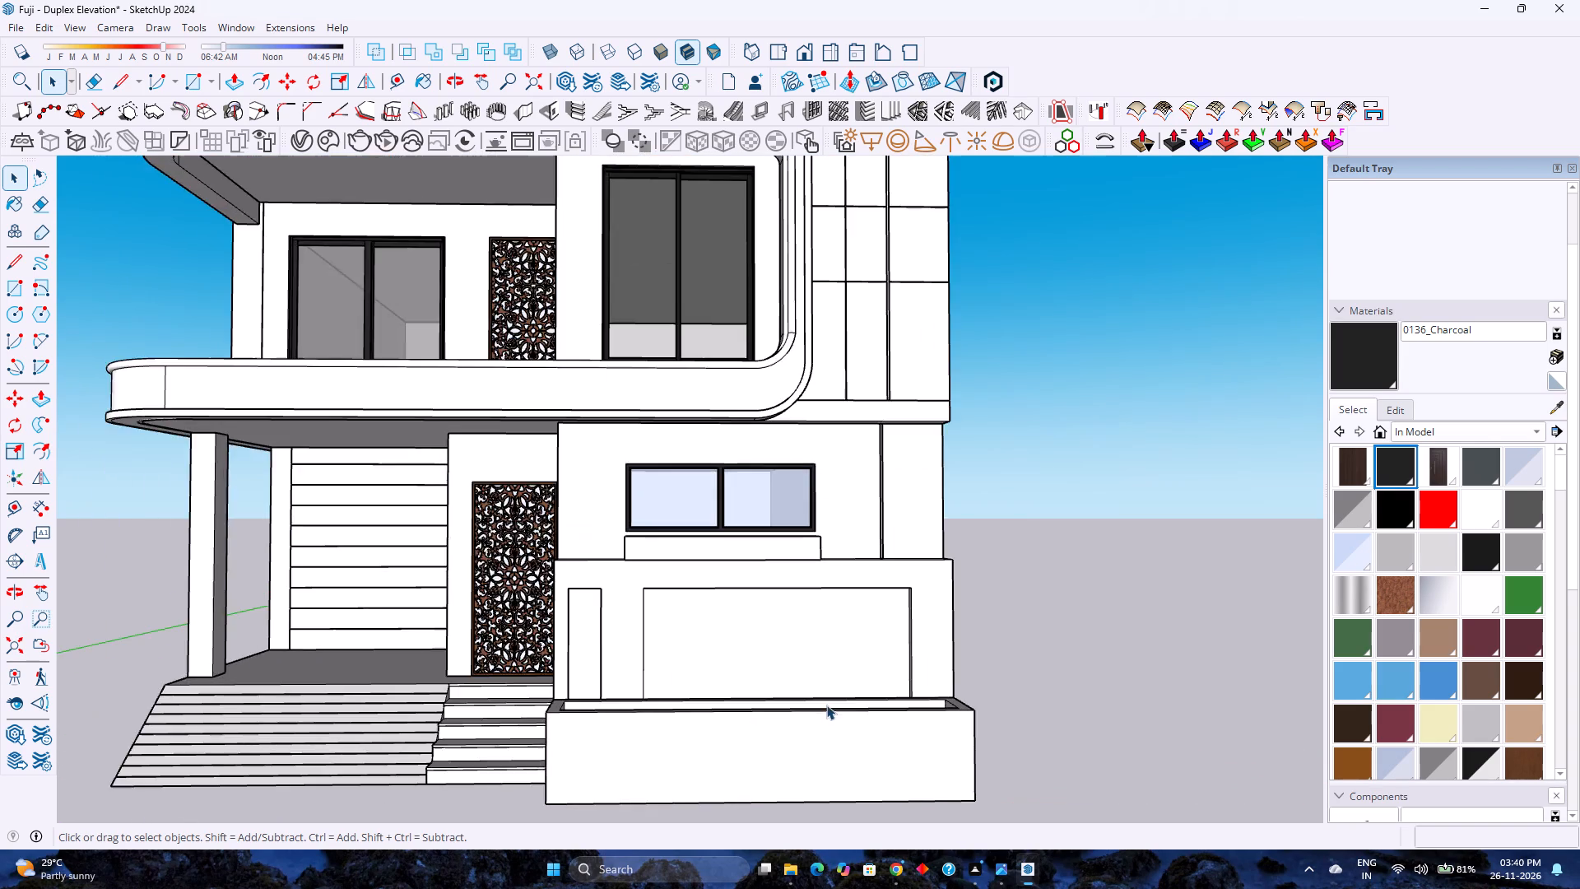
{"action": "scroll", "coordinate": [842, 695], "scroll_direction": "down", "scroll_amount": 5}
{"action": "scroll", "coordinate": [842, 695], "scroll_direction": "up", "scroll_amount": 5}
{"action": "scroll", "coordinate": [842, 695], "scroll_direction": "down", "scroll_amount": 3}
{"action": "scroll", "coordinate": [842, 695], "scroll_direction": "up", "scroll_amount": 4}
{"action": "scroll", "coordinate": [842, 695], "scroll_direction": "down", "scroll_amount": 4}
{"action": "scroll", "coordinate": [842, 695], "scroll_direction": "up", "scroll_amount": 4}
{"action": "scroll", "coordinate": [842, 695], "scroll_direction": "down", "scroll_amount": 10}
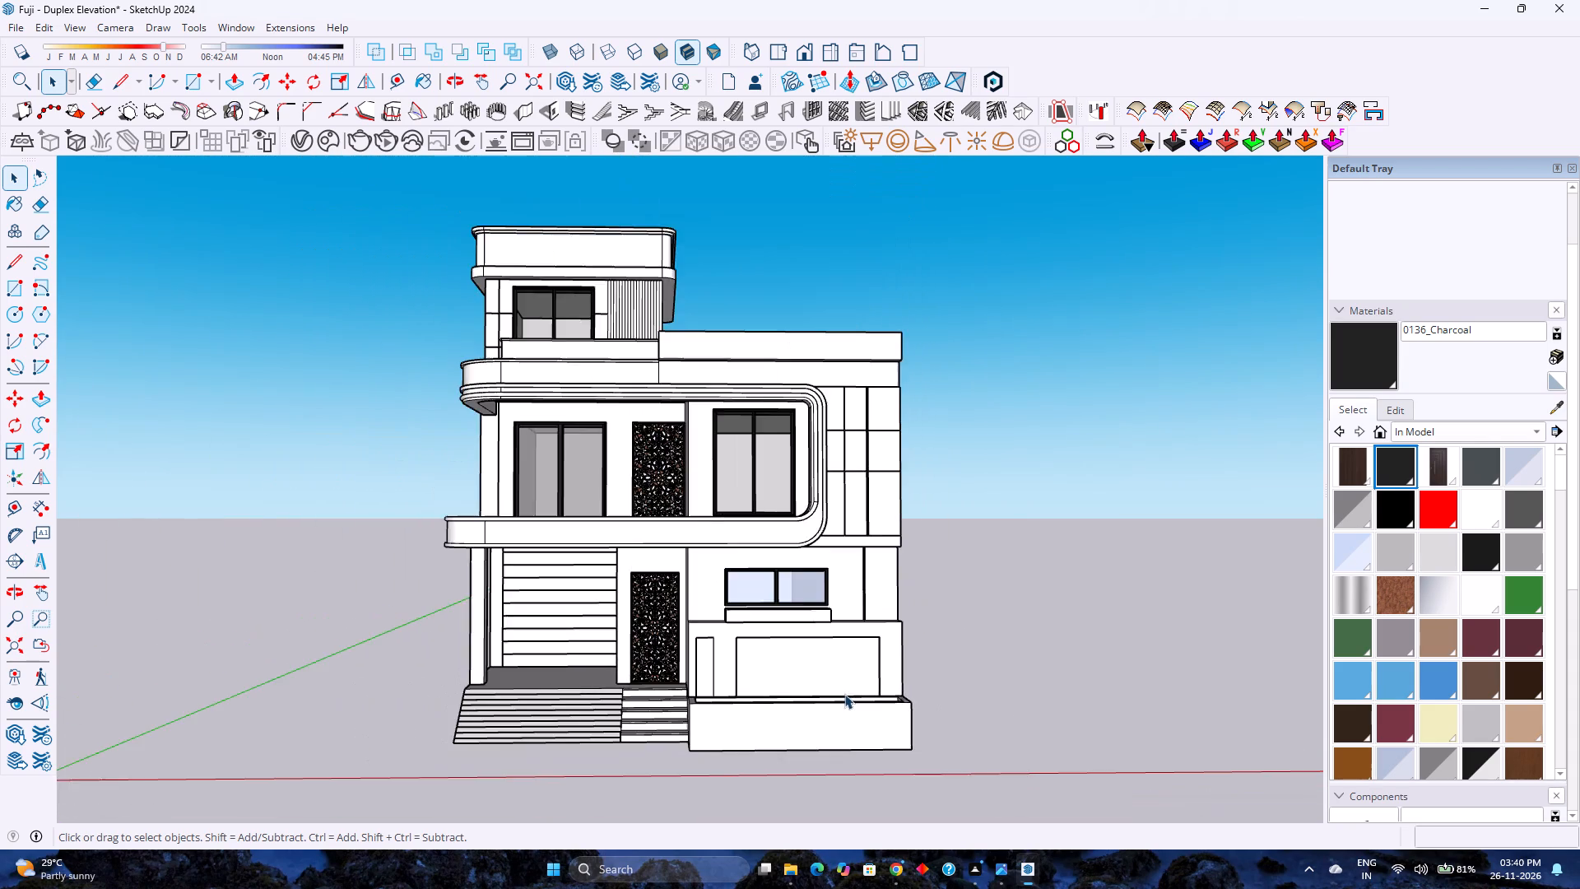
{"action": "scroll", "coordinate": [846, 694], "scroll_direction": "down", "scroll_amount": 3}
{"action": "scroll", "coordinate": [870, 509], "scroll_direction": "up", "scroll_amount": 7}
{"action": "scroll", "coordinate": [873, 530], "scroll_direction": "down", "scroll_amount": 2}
Examine the duplex's side wall, curved balcony frame and front elevation from an oblique corner view, a low front view and the full-model view.
{"action": "middle_click_drag", "start_coordinate": [876, 542], "coordinate": [747, 541]}
{"action": "scroll", "coordinate": [740, 620], "scroll_direction": "up", "scroll_amount": 2}
{"action": "scroll", "coordinate": [713, 765], "scroll_direction": "up", "scroll_amount": 2}
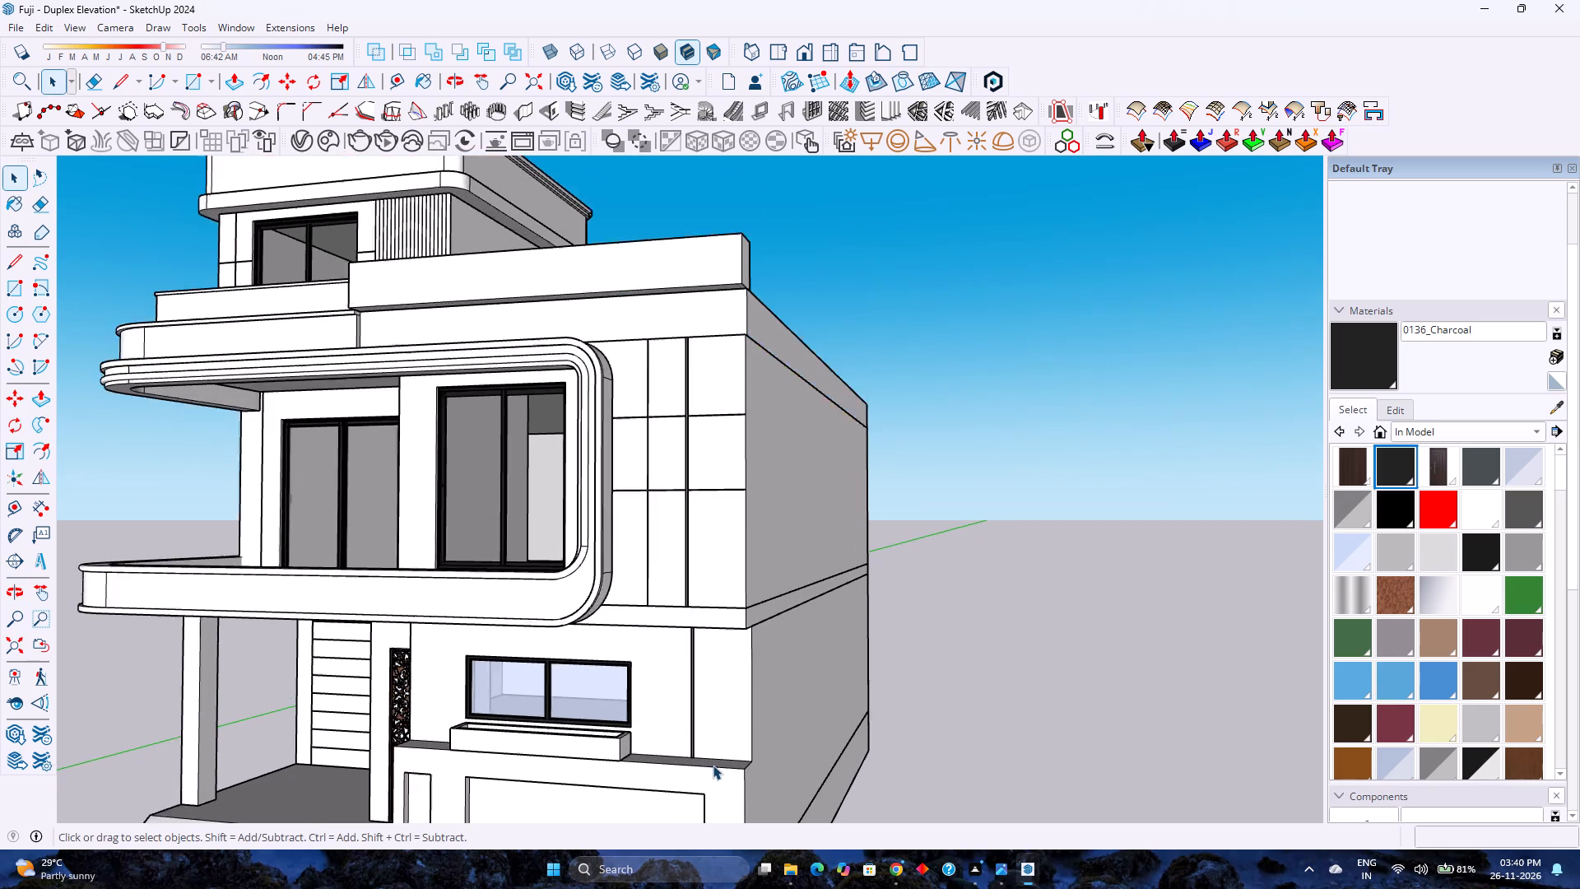
{"action": "scroll", "coordinate": [713, 765], "scroll_direction": "up", "scroll_amount": 1}
{"action": "scroll", "coordinate": [713, 765], "scroll_direction": "down", "scroll_amount": 4}
{"action": "middle_click_drag", "start_coordinate": [709, 762], "coordinate": [877, 698]}
{"action": "scroll", "coordinate": [880, 695], "scroll_direction": "down", "scroll_amount": 2}
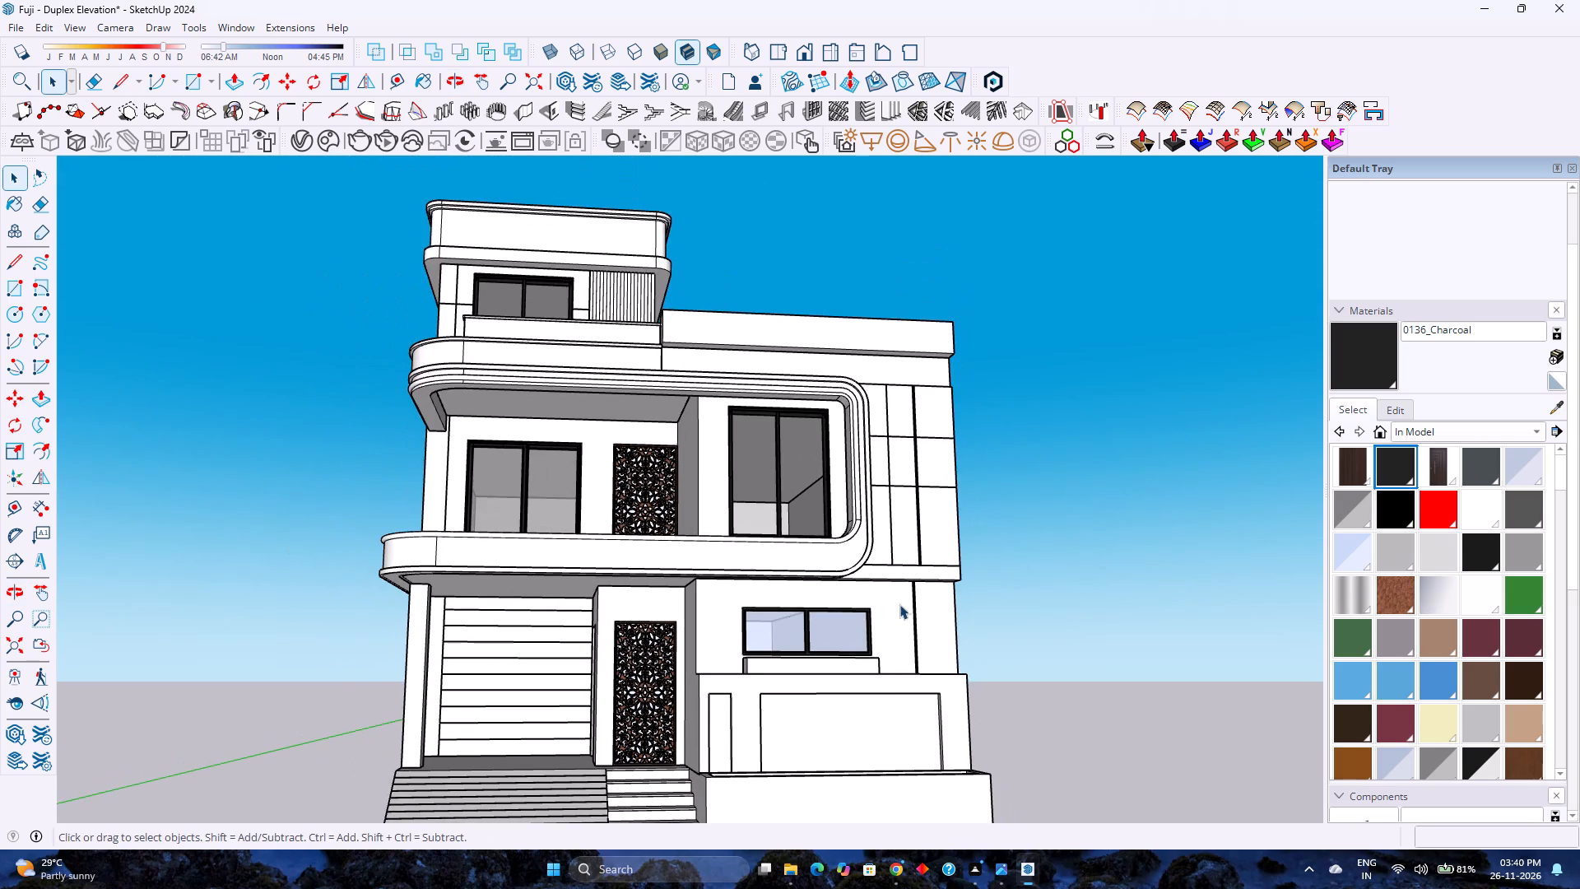
{"action": "scroll", "coordinate": [891, 600], "scroll_direction": "down", "scroll_amount": 7}
{"action": "scroll", "coordinate": [932, 726], "scroll_direction": "up", "scroll_amount": 5}
{"action": "scroll", "coordinate": [932, 726], "scroll_direction": "down", "scroll_amount": 3}
{"action": "scroll", "coordinate": [905, 687], "scroll_direction": "up", "scroll_amount": 2}
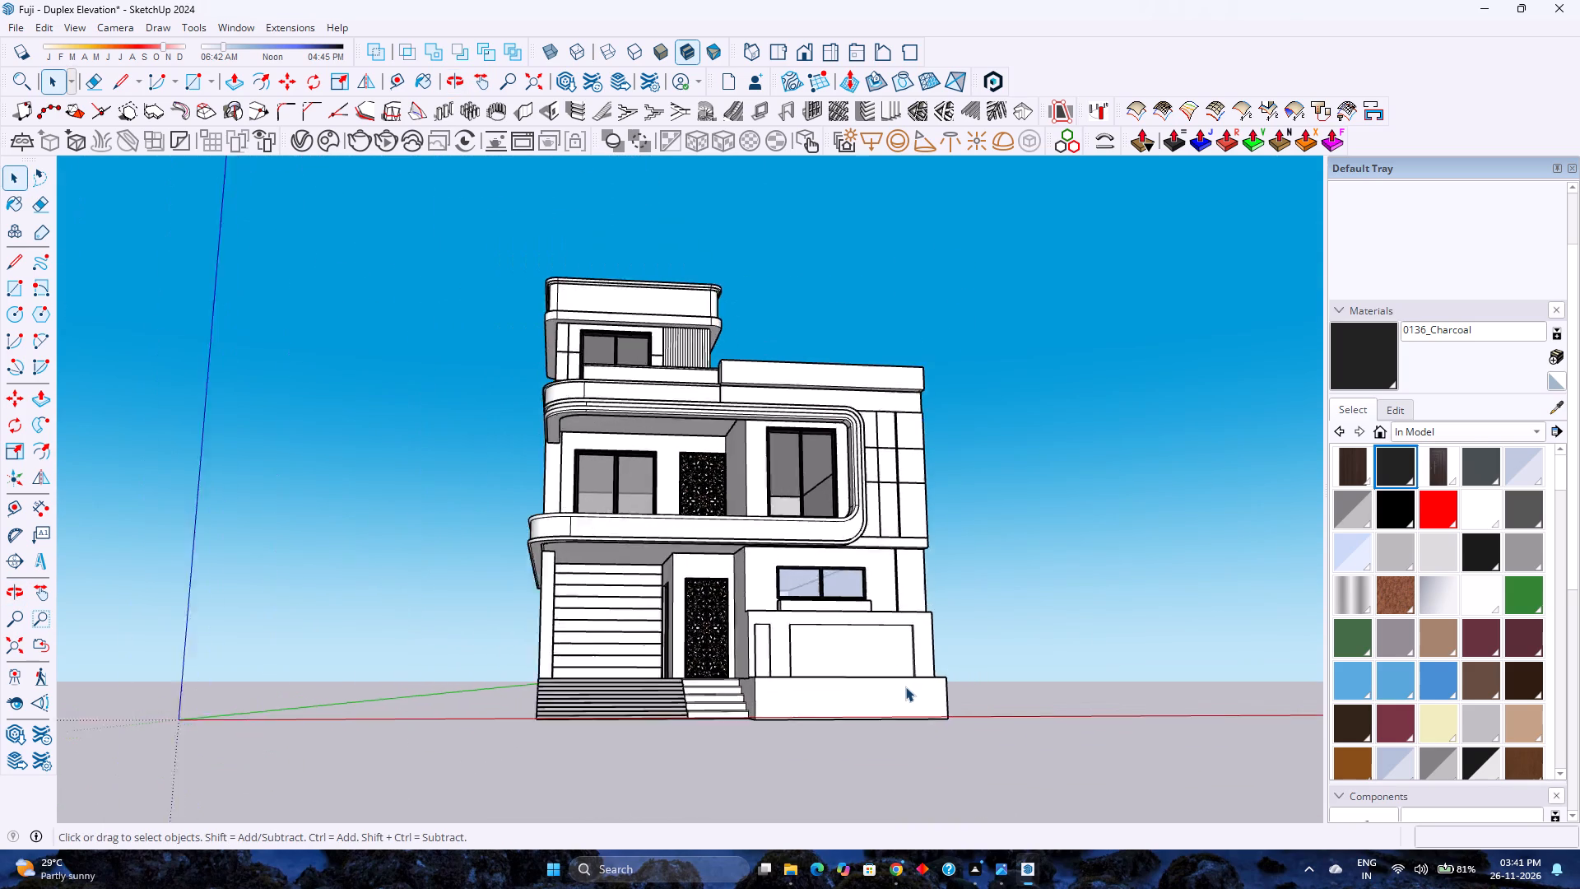
{"action": "scroll", "coordinate": [905, 687], "scroll_direction": "up", "scroll_amount": 2}
{"action": "scroll", "coordinate": [905, 687], "scroll_direction": "down", "scroll_amount": 4}
{"action": "scroll", "coordinate": [905, 687], "scroll_direction": "up", "scroll_amount": 4}
{"action": "scroll", "coordinate": [905, 687], "scroll_direction": "down", "scroll_amount": 4}
{"action": "scroll", "coordinate": [905, 687], "scroll_direction": "up", "scroll_amount": 4}
{"action": "scroll", "coordinate": [905, 687], "scroll_direction": "down", "scroll_amount": 4}
{"action": "scroll", "coordinate": [905, 687], "scroll_direction": "up", "scroll_amount": 4}
{"action": "scroll", "coordinate": [905, 687], "scroll_direction": "down", "scroll_amount": 3}
{"action": "scroll", "coordinate": [904, 687], "scroll_direction": "up", "scroll_amount": 5}
{"action": "scroll", "coordinate": [904, 687], "scroll_direction": "down", "scroll_amount": 5}
{"action": "scroll", "coordinate": [904, 687], "scroll_direction": "up", "scroll_amount": 5}
{"action": "scroll", "coordinate": [905, 671], "scroll_direction": "down", "scroll_amount": 8}
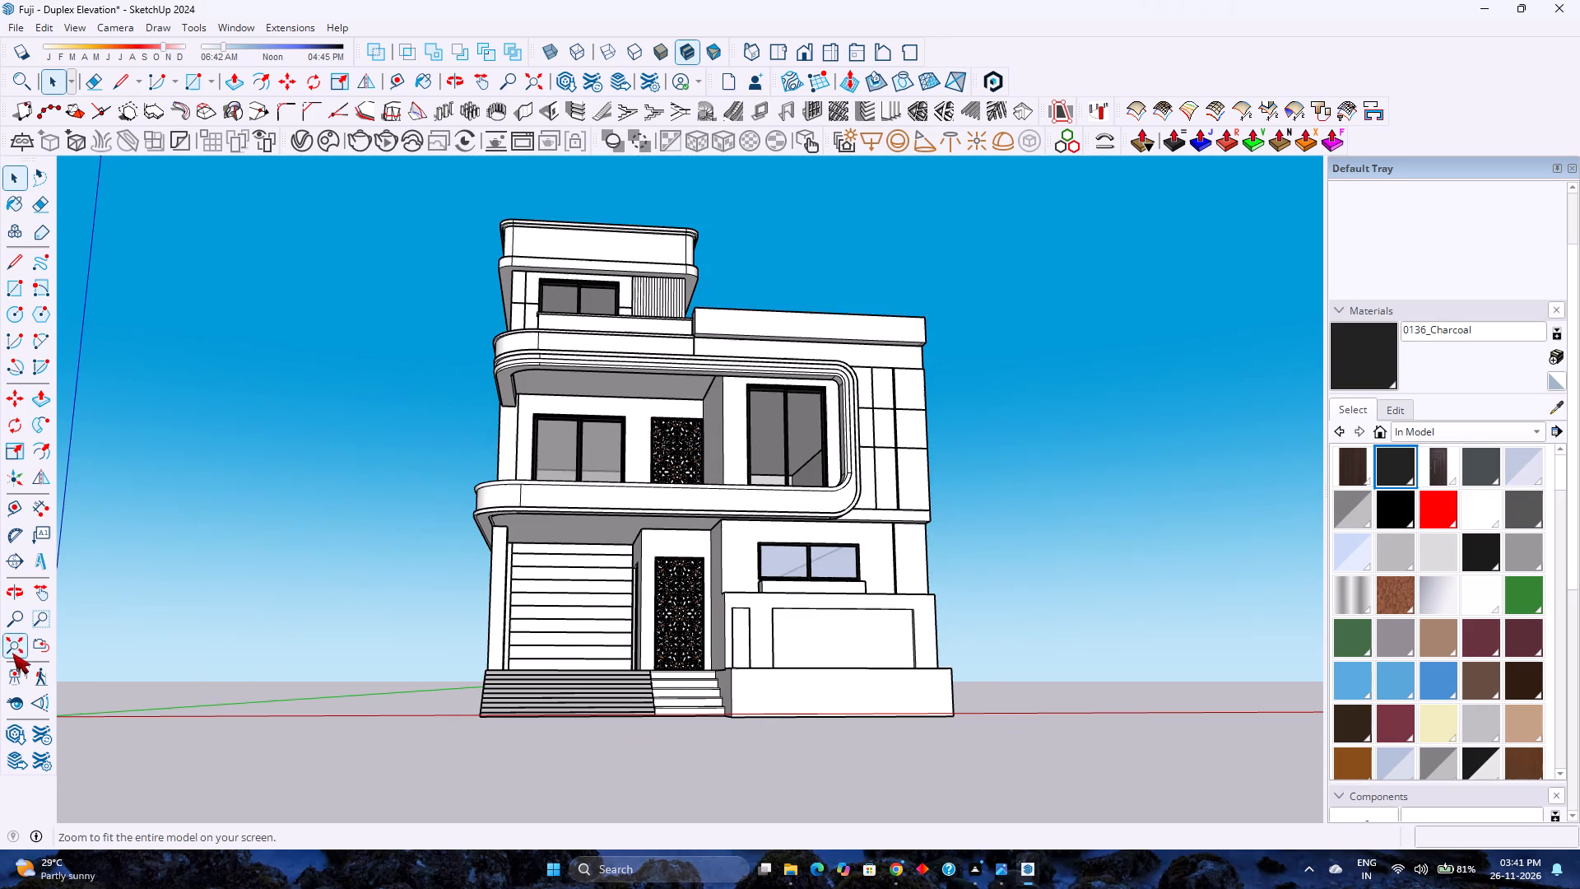
{"action": "left_click", "coordinate": [7, 638]}
{"action": "scroll", "coordinate": [705, 511], "scroll_direction": "down", "scroll_amount": 1}
{"action": "scroll", "coordinate": [705, 511], "scroll_direction": "up", "scroll_amount": 2}
{"action": "middle_click_drag", "start_coordinate": [779, 508], "coordinate": [711, 536]}
{"action": "scroll", "coordinate": [711, 536], "scroll_direction": "down", "scroll_amount": 3}
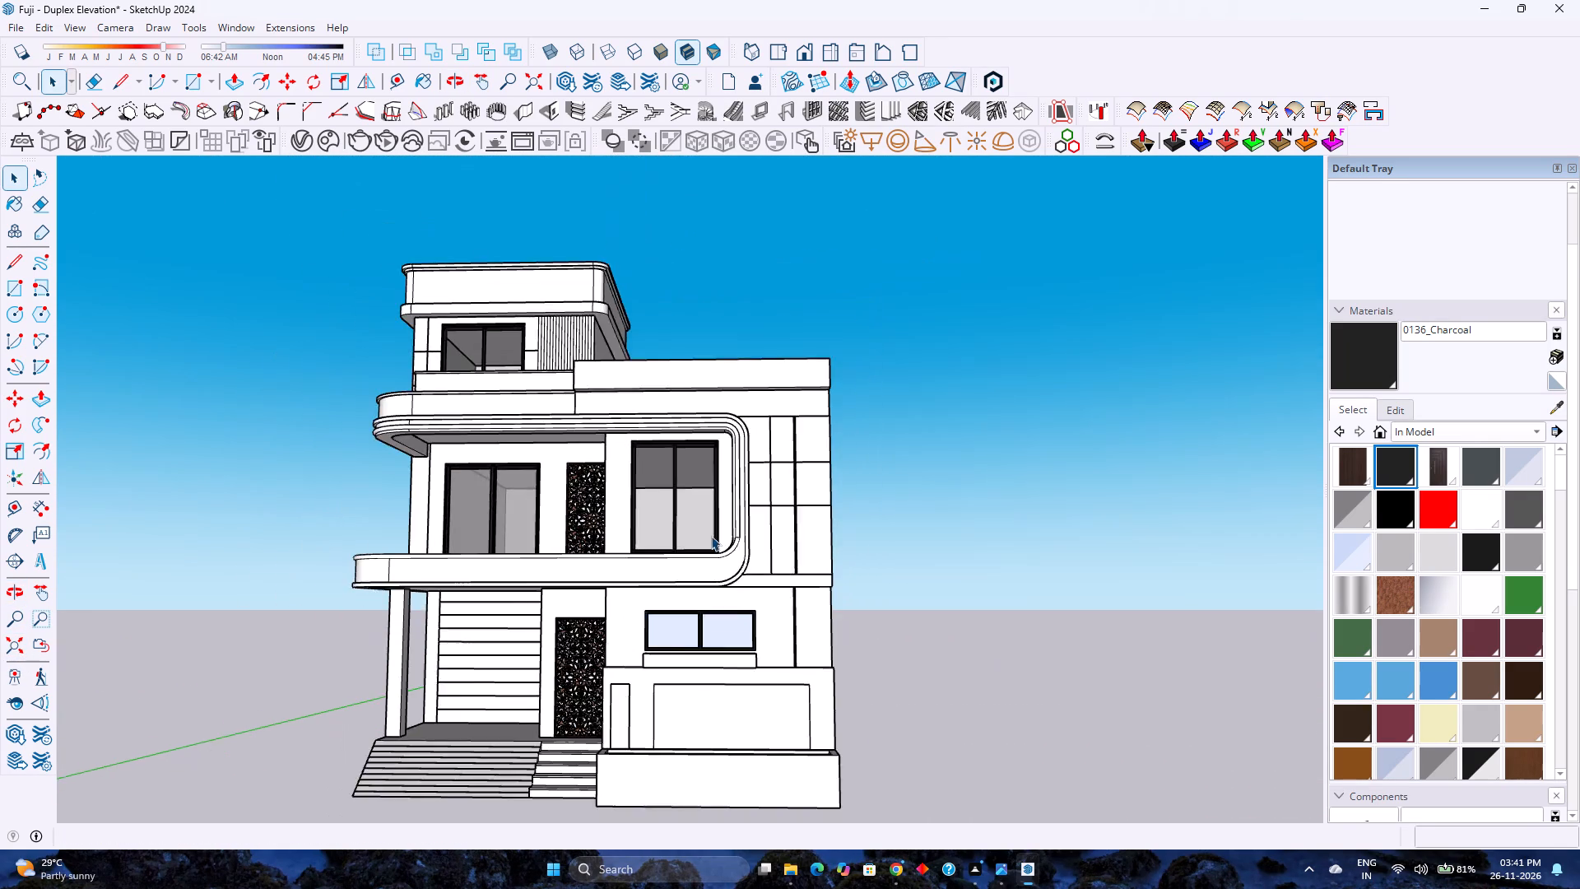
{"action": "scroll", "coordinate": [711, 536], "scroll_direction": "down", "scroll_amount": 3}
{"action": "scroll", "coordinate": [574, 593], "scroll_direction": "up", "scroll_amount": 2}
{"action": "middle_click_drag", "start_coordinate": [574, 593], "coordinate": [596, 589]}
{"action": "middle_click", "coordinate": [596, 589]}
{"action": "scroll", "coordinate": [596, 589], "scroll_direction": "down", "scroll_amount": 4}
{"action": "scroll", "coordinate": [596, 587], "scroll_direction": "up", "scroll_amount": 4}
{"action": "scroll", "coordinate": [596, 586], "scroll_direction": "down", "scroll_amount": 3}
{"action": "scroll", "coordinate": [596, 586], "scroll_direction": "up", "scroll_amount": 3}
{"action": "scroll", "coordinate": [596, 586], "scroll_direction": "down", "scroll_amount": 4}
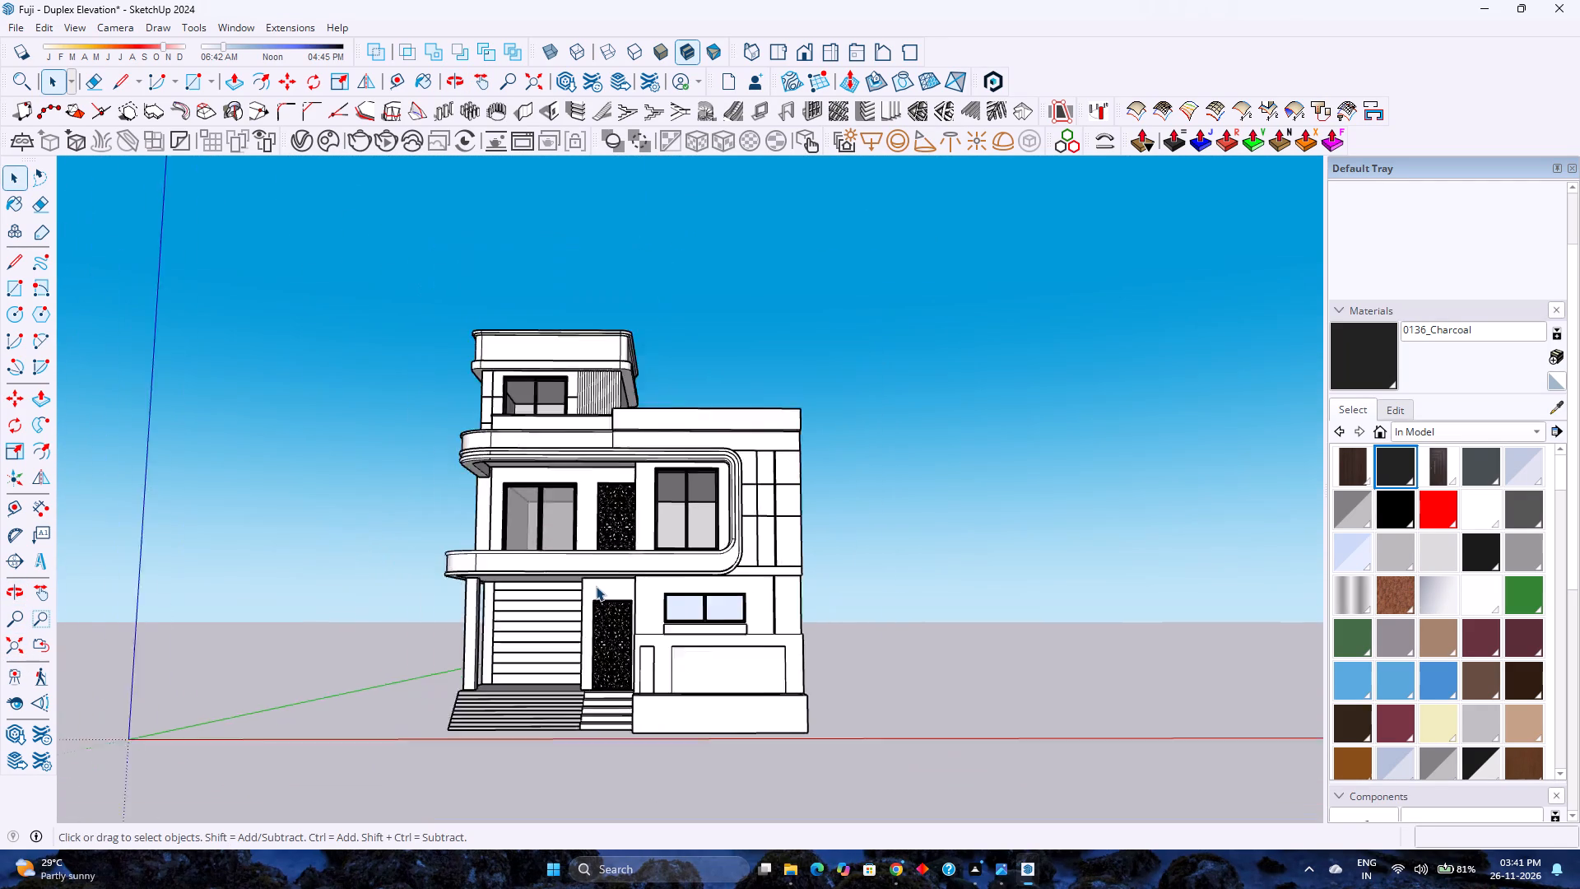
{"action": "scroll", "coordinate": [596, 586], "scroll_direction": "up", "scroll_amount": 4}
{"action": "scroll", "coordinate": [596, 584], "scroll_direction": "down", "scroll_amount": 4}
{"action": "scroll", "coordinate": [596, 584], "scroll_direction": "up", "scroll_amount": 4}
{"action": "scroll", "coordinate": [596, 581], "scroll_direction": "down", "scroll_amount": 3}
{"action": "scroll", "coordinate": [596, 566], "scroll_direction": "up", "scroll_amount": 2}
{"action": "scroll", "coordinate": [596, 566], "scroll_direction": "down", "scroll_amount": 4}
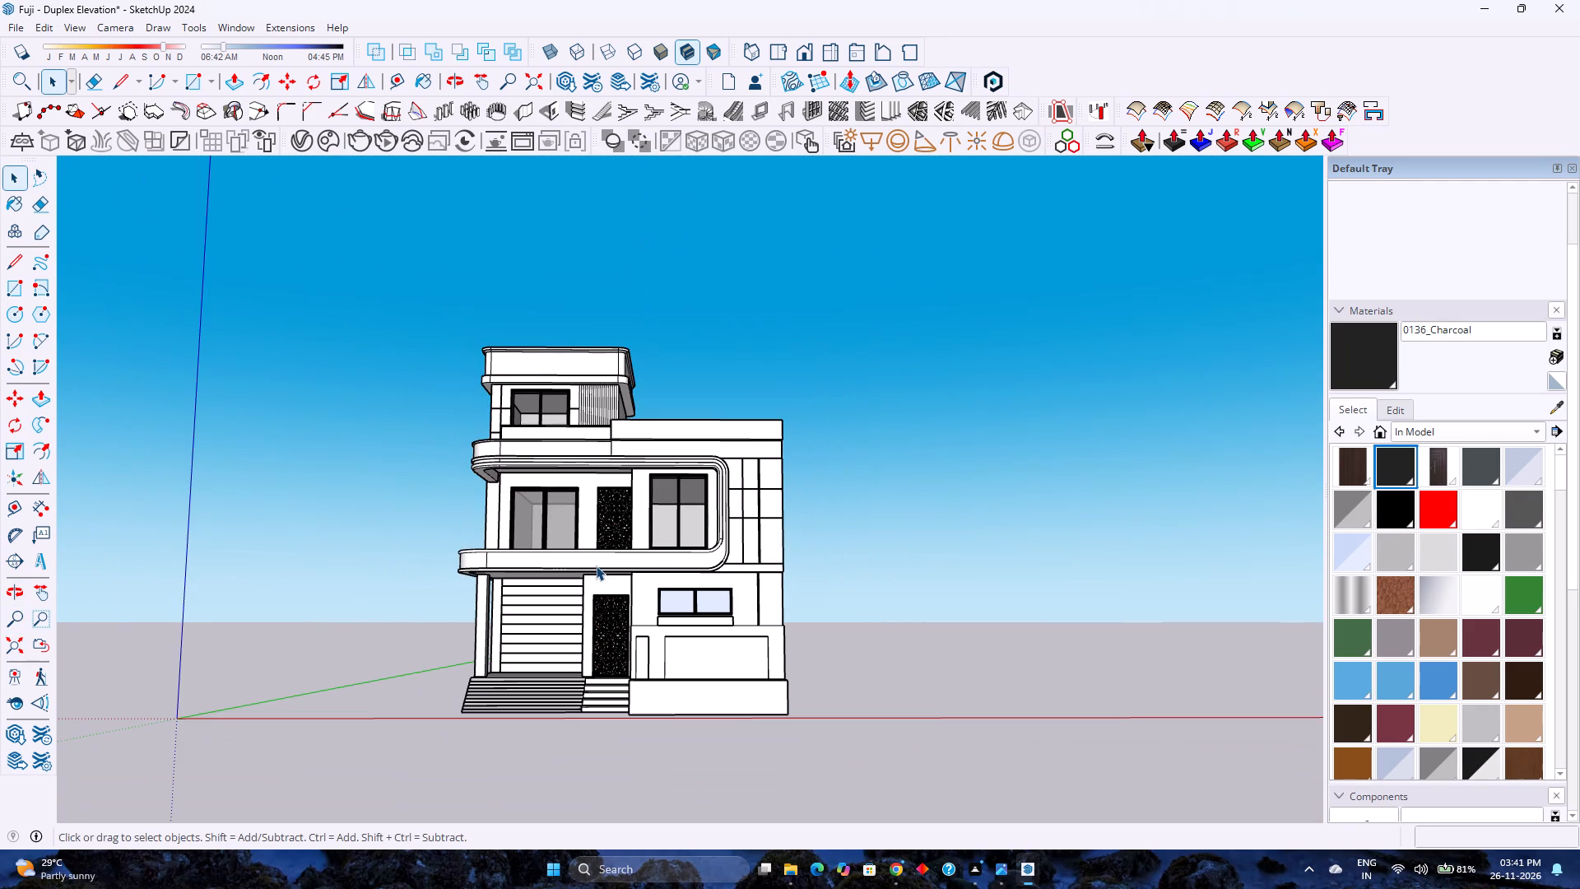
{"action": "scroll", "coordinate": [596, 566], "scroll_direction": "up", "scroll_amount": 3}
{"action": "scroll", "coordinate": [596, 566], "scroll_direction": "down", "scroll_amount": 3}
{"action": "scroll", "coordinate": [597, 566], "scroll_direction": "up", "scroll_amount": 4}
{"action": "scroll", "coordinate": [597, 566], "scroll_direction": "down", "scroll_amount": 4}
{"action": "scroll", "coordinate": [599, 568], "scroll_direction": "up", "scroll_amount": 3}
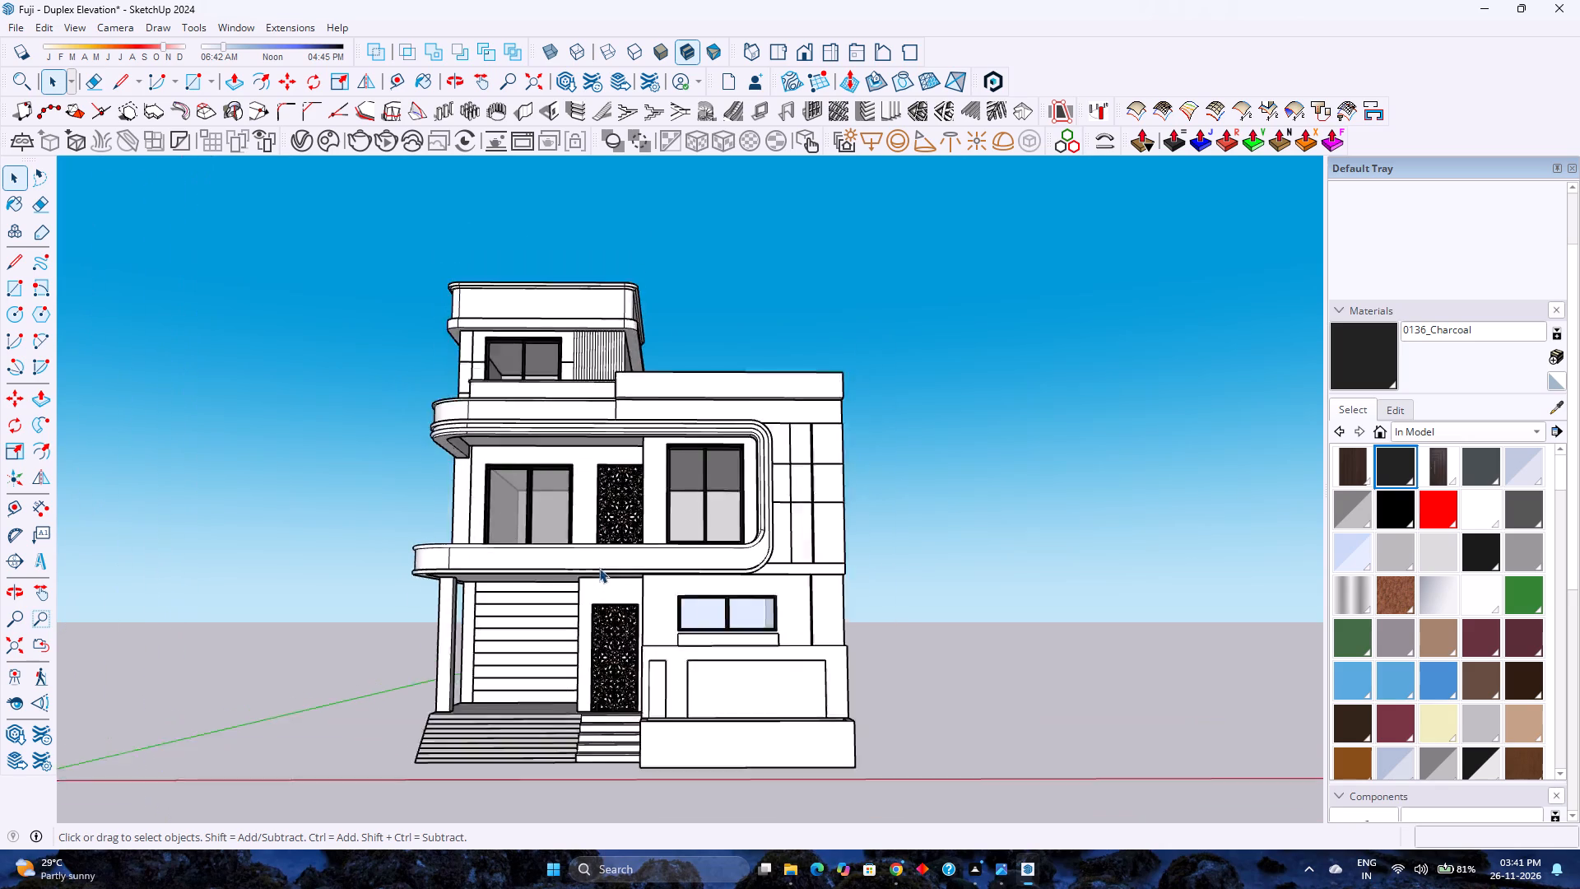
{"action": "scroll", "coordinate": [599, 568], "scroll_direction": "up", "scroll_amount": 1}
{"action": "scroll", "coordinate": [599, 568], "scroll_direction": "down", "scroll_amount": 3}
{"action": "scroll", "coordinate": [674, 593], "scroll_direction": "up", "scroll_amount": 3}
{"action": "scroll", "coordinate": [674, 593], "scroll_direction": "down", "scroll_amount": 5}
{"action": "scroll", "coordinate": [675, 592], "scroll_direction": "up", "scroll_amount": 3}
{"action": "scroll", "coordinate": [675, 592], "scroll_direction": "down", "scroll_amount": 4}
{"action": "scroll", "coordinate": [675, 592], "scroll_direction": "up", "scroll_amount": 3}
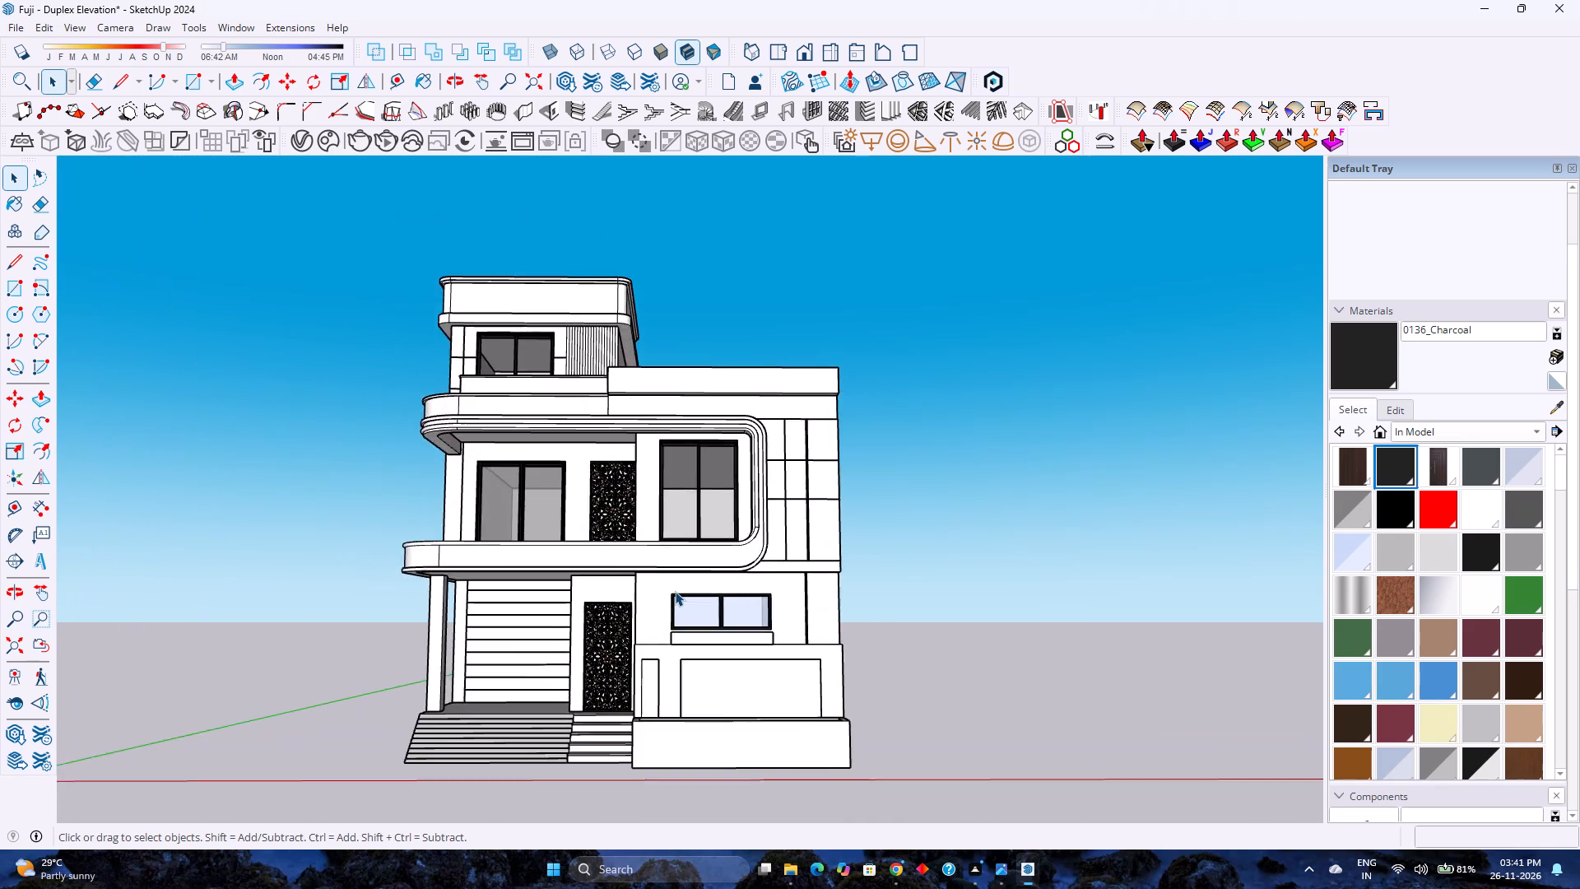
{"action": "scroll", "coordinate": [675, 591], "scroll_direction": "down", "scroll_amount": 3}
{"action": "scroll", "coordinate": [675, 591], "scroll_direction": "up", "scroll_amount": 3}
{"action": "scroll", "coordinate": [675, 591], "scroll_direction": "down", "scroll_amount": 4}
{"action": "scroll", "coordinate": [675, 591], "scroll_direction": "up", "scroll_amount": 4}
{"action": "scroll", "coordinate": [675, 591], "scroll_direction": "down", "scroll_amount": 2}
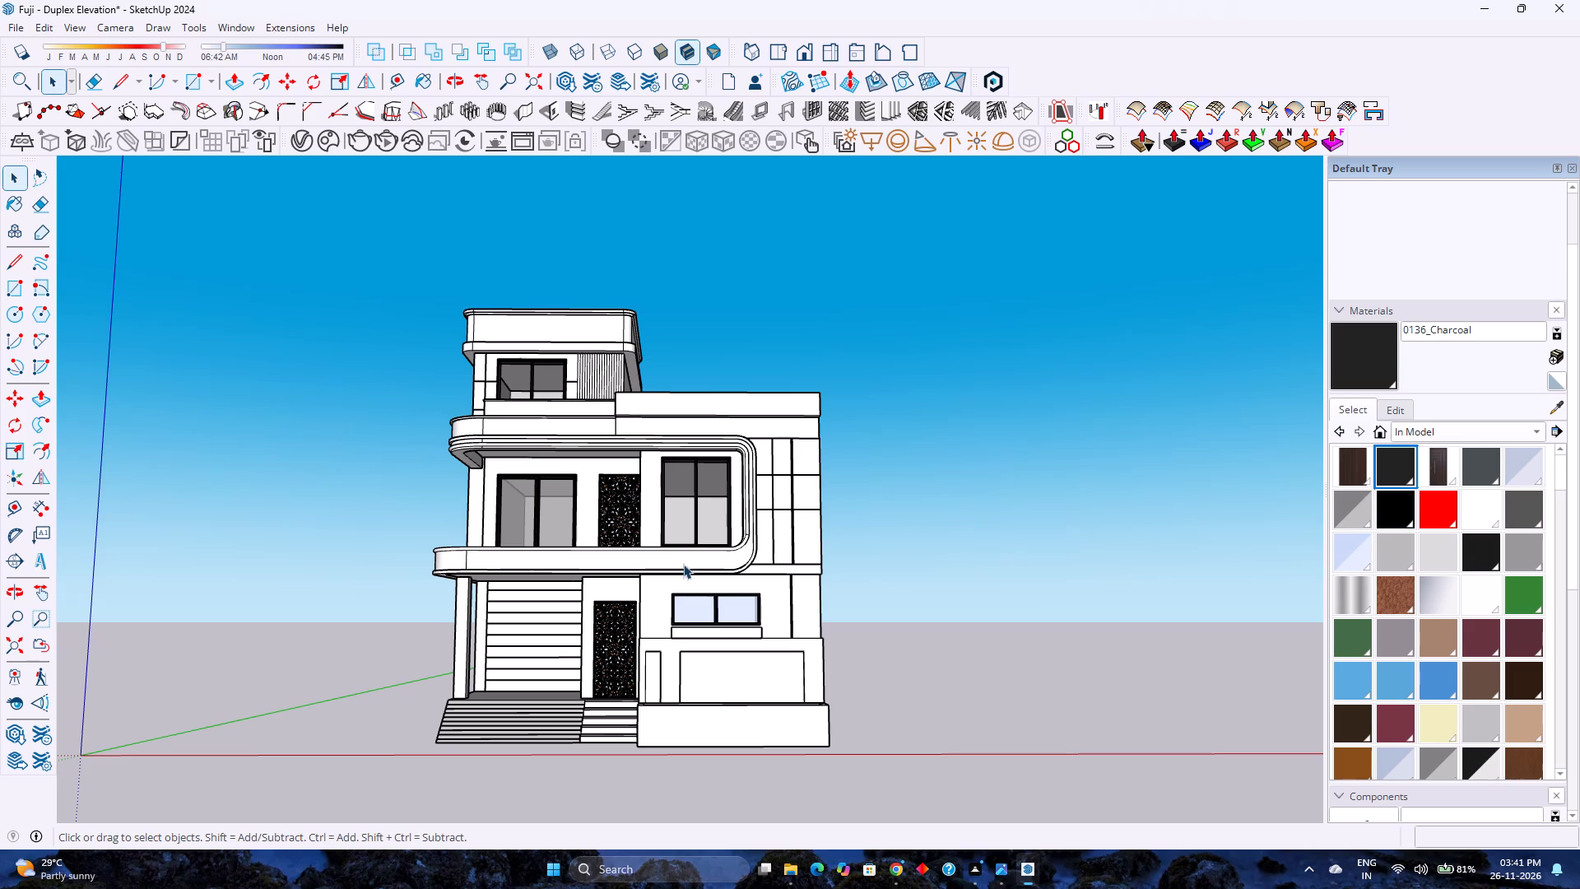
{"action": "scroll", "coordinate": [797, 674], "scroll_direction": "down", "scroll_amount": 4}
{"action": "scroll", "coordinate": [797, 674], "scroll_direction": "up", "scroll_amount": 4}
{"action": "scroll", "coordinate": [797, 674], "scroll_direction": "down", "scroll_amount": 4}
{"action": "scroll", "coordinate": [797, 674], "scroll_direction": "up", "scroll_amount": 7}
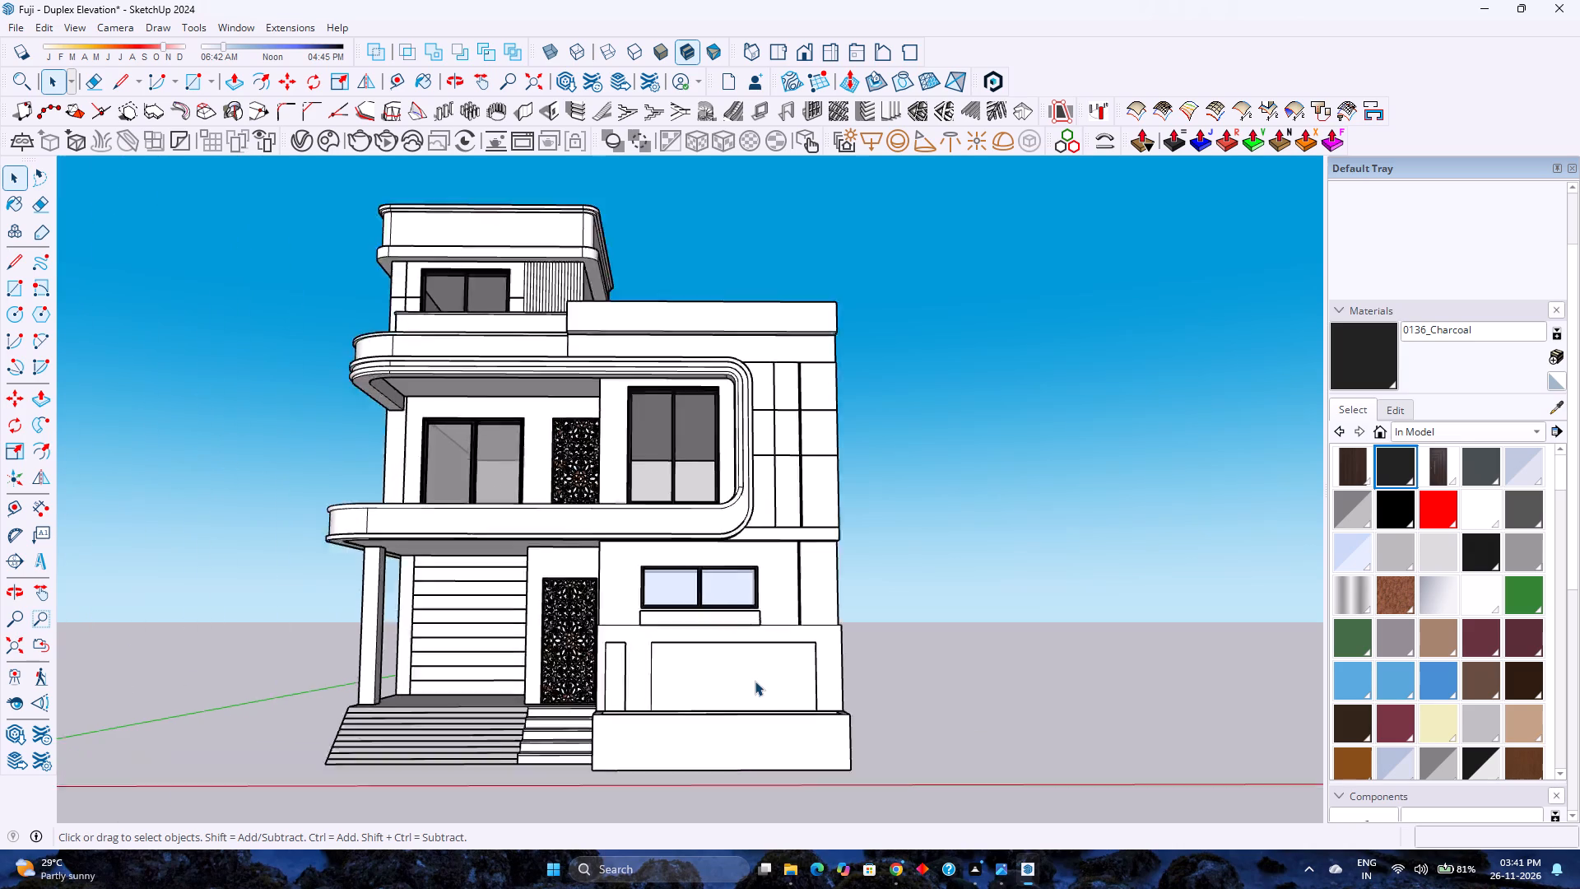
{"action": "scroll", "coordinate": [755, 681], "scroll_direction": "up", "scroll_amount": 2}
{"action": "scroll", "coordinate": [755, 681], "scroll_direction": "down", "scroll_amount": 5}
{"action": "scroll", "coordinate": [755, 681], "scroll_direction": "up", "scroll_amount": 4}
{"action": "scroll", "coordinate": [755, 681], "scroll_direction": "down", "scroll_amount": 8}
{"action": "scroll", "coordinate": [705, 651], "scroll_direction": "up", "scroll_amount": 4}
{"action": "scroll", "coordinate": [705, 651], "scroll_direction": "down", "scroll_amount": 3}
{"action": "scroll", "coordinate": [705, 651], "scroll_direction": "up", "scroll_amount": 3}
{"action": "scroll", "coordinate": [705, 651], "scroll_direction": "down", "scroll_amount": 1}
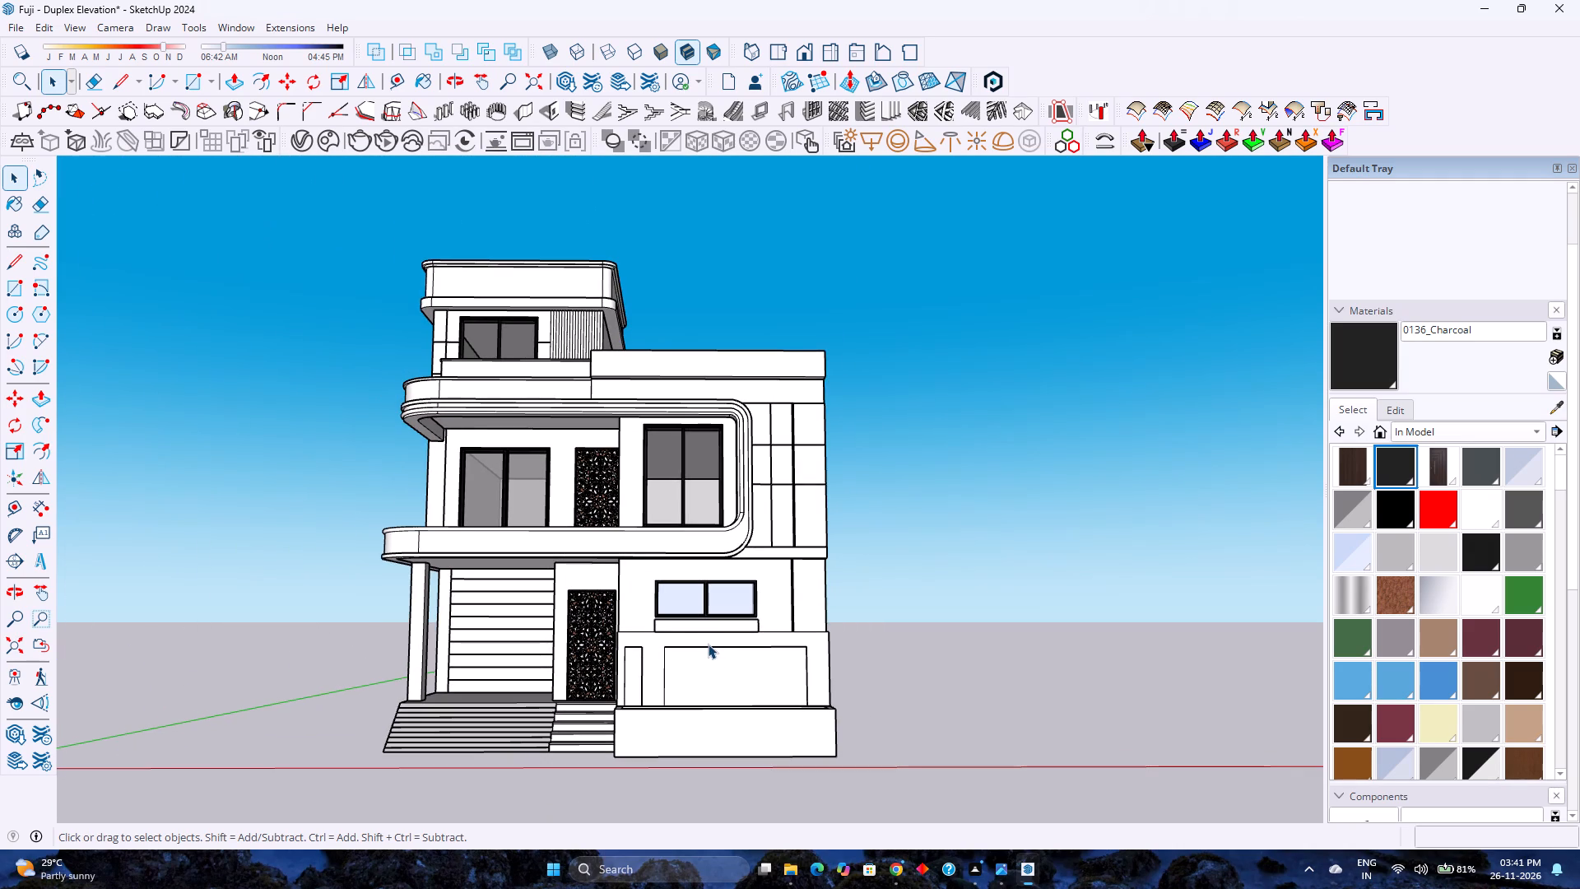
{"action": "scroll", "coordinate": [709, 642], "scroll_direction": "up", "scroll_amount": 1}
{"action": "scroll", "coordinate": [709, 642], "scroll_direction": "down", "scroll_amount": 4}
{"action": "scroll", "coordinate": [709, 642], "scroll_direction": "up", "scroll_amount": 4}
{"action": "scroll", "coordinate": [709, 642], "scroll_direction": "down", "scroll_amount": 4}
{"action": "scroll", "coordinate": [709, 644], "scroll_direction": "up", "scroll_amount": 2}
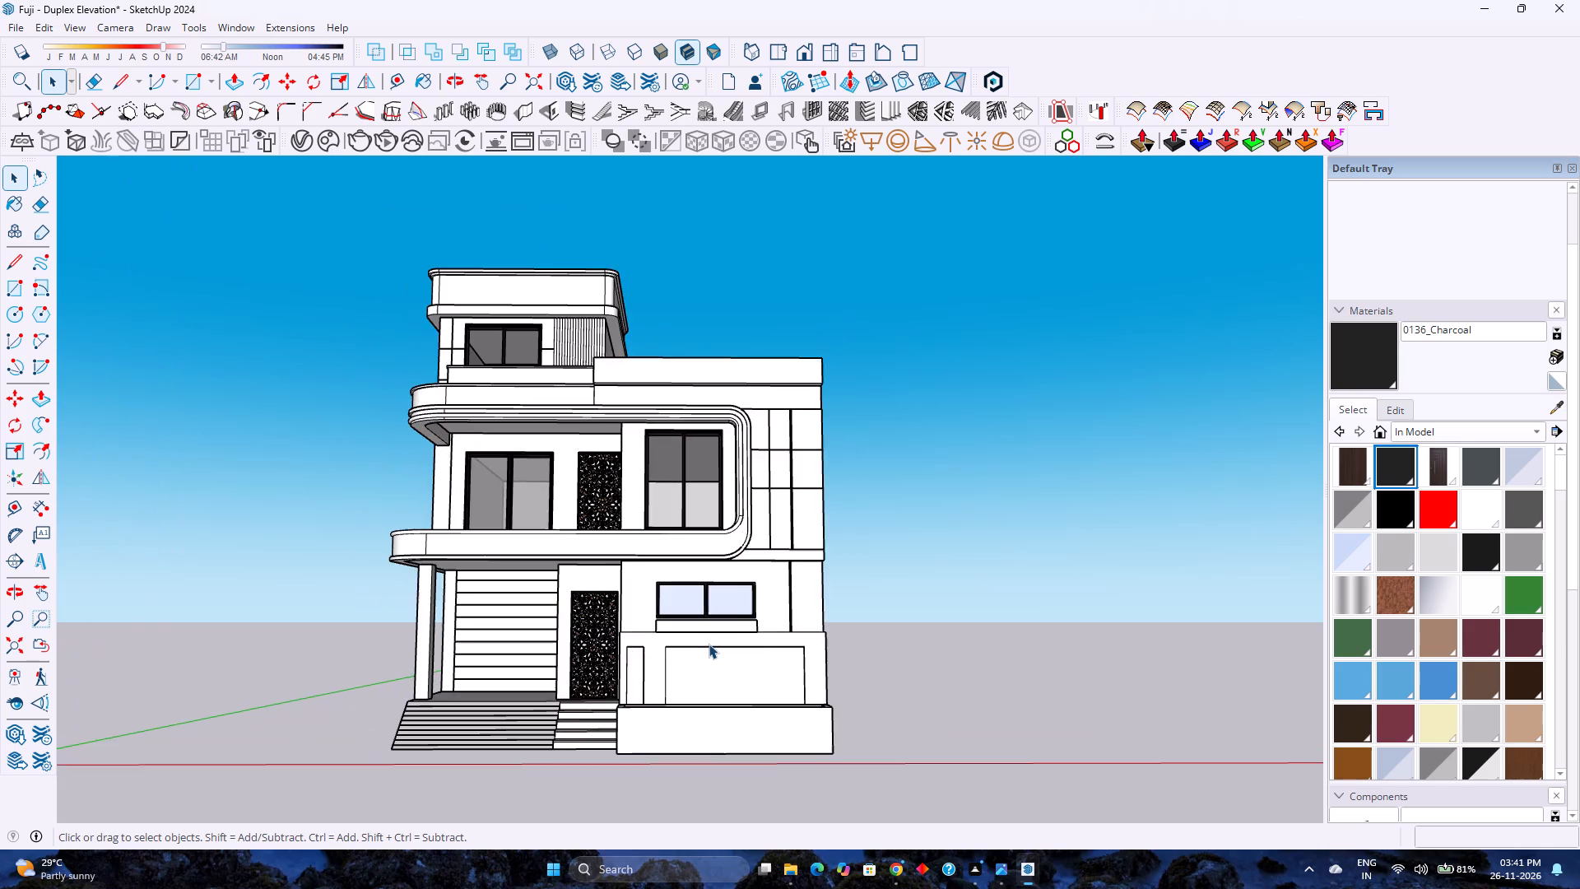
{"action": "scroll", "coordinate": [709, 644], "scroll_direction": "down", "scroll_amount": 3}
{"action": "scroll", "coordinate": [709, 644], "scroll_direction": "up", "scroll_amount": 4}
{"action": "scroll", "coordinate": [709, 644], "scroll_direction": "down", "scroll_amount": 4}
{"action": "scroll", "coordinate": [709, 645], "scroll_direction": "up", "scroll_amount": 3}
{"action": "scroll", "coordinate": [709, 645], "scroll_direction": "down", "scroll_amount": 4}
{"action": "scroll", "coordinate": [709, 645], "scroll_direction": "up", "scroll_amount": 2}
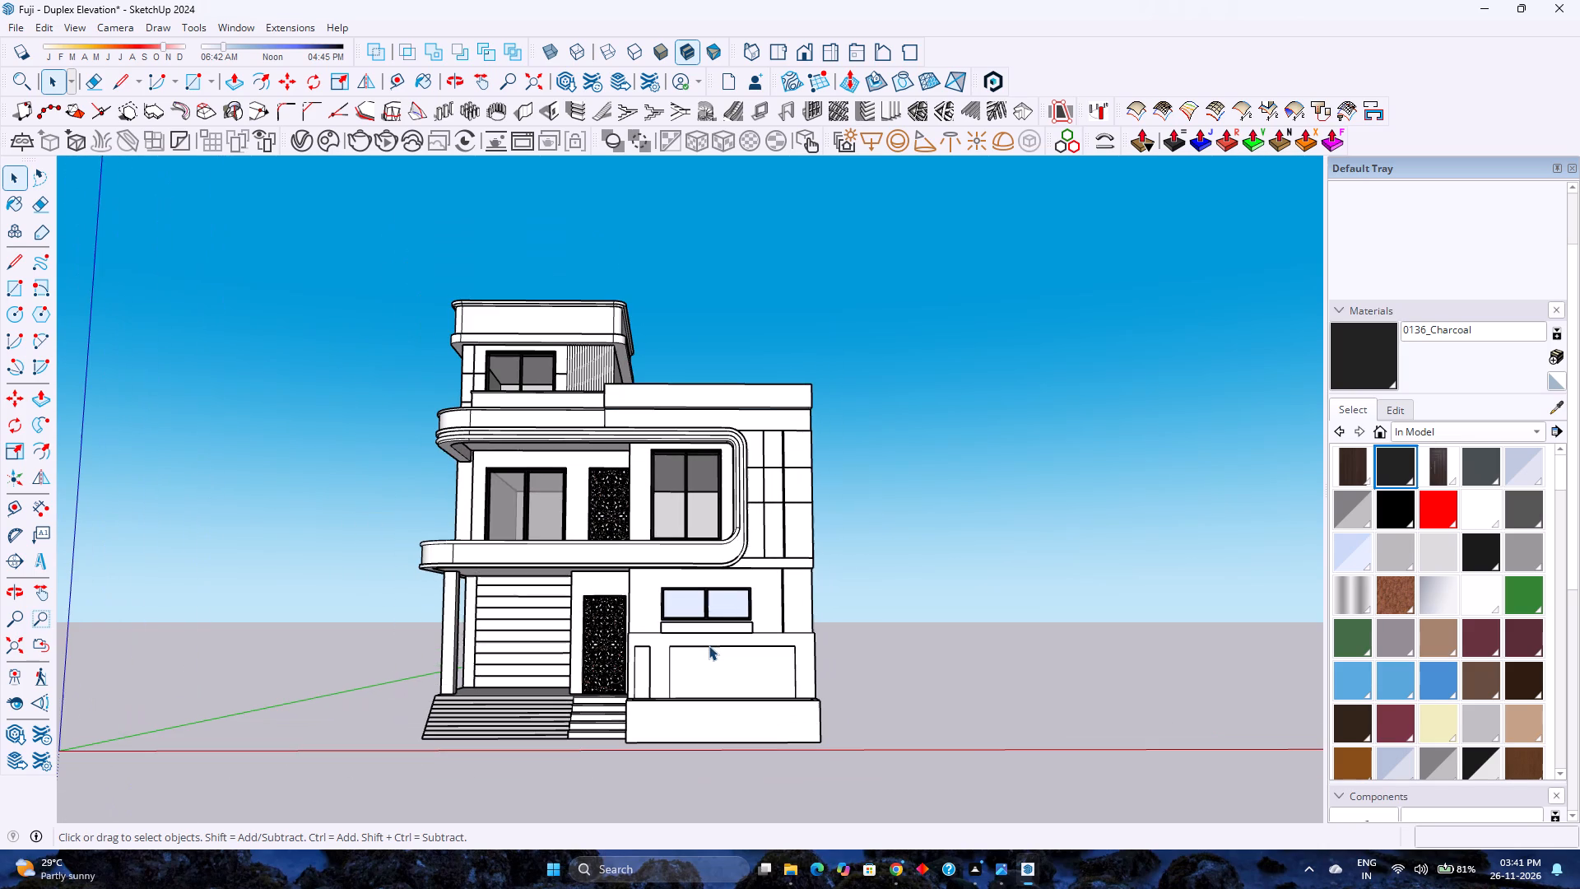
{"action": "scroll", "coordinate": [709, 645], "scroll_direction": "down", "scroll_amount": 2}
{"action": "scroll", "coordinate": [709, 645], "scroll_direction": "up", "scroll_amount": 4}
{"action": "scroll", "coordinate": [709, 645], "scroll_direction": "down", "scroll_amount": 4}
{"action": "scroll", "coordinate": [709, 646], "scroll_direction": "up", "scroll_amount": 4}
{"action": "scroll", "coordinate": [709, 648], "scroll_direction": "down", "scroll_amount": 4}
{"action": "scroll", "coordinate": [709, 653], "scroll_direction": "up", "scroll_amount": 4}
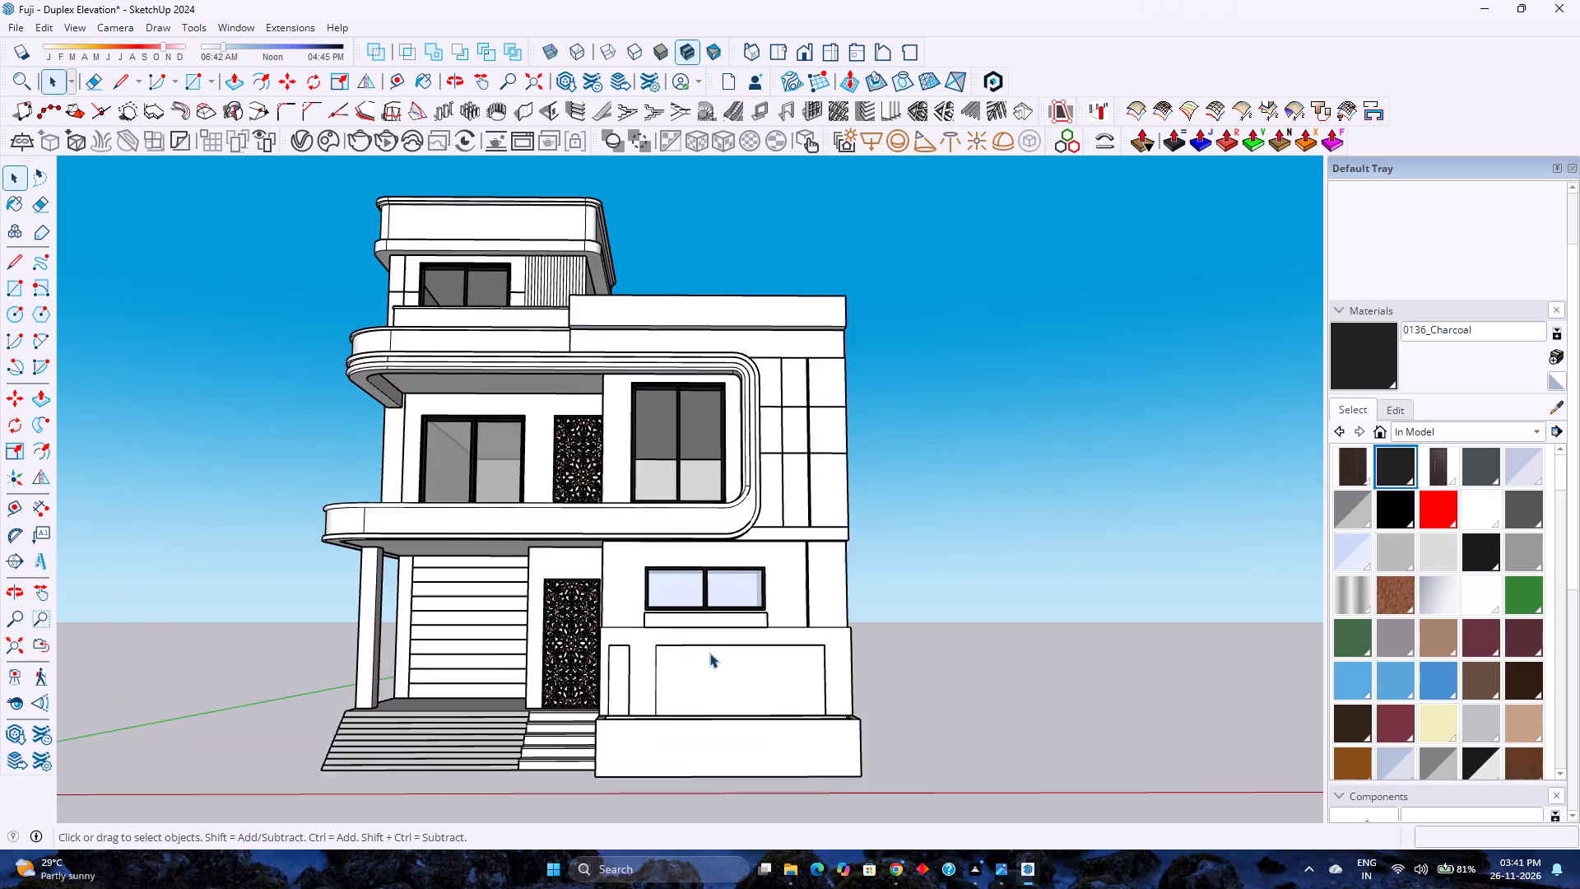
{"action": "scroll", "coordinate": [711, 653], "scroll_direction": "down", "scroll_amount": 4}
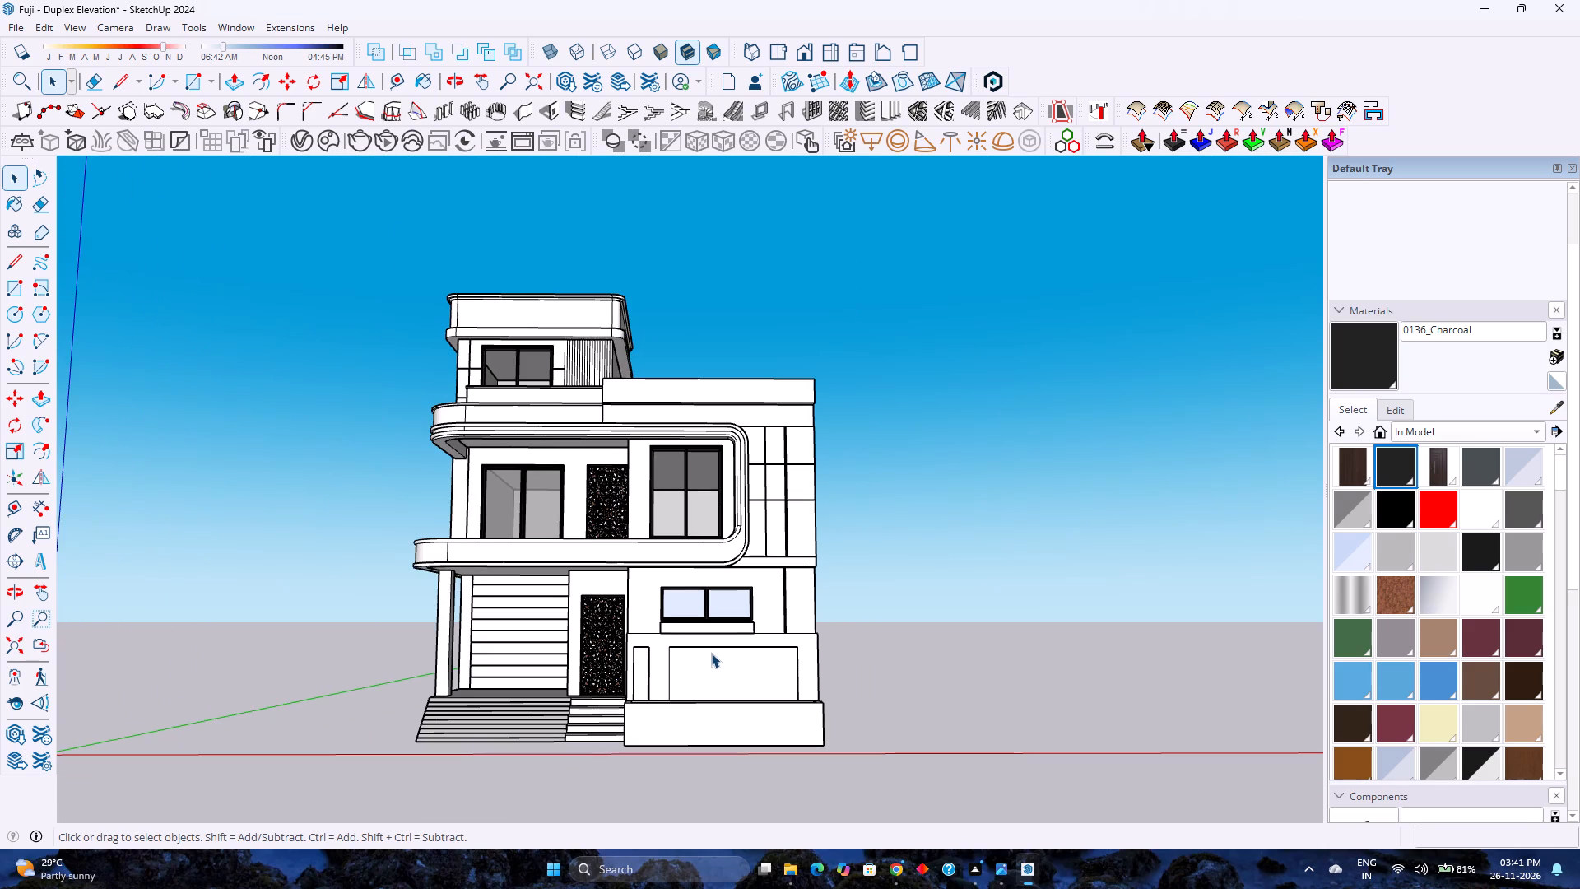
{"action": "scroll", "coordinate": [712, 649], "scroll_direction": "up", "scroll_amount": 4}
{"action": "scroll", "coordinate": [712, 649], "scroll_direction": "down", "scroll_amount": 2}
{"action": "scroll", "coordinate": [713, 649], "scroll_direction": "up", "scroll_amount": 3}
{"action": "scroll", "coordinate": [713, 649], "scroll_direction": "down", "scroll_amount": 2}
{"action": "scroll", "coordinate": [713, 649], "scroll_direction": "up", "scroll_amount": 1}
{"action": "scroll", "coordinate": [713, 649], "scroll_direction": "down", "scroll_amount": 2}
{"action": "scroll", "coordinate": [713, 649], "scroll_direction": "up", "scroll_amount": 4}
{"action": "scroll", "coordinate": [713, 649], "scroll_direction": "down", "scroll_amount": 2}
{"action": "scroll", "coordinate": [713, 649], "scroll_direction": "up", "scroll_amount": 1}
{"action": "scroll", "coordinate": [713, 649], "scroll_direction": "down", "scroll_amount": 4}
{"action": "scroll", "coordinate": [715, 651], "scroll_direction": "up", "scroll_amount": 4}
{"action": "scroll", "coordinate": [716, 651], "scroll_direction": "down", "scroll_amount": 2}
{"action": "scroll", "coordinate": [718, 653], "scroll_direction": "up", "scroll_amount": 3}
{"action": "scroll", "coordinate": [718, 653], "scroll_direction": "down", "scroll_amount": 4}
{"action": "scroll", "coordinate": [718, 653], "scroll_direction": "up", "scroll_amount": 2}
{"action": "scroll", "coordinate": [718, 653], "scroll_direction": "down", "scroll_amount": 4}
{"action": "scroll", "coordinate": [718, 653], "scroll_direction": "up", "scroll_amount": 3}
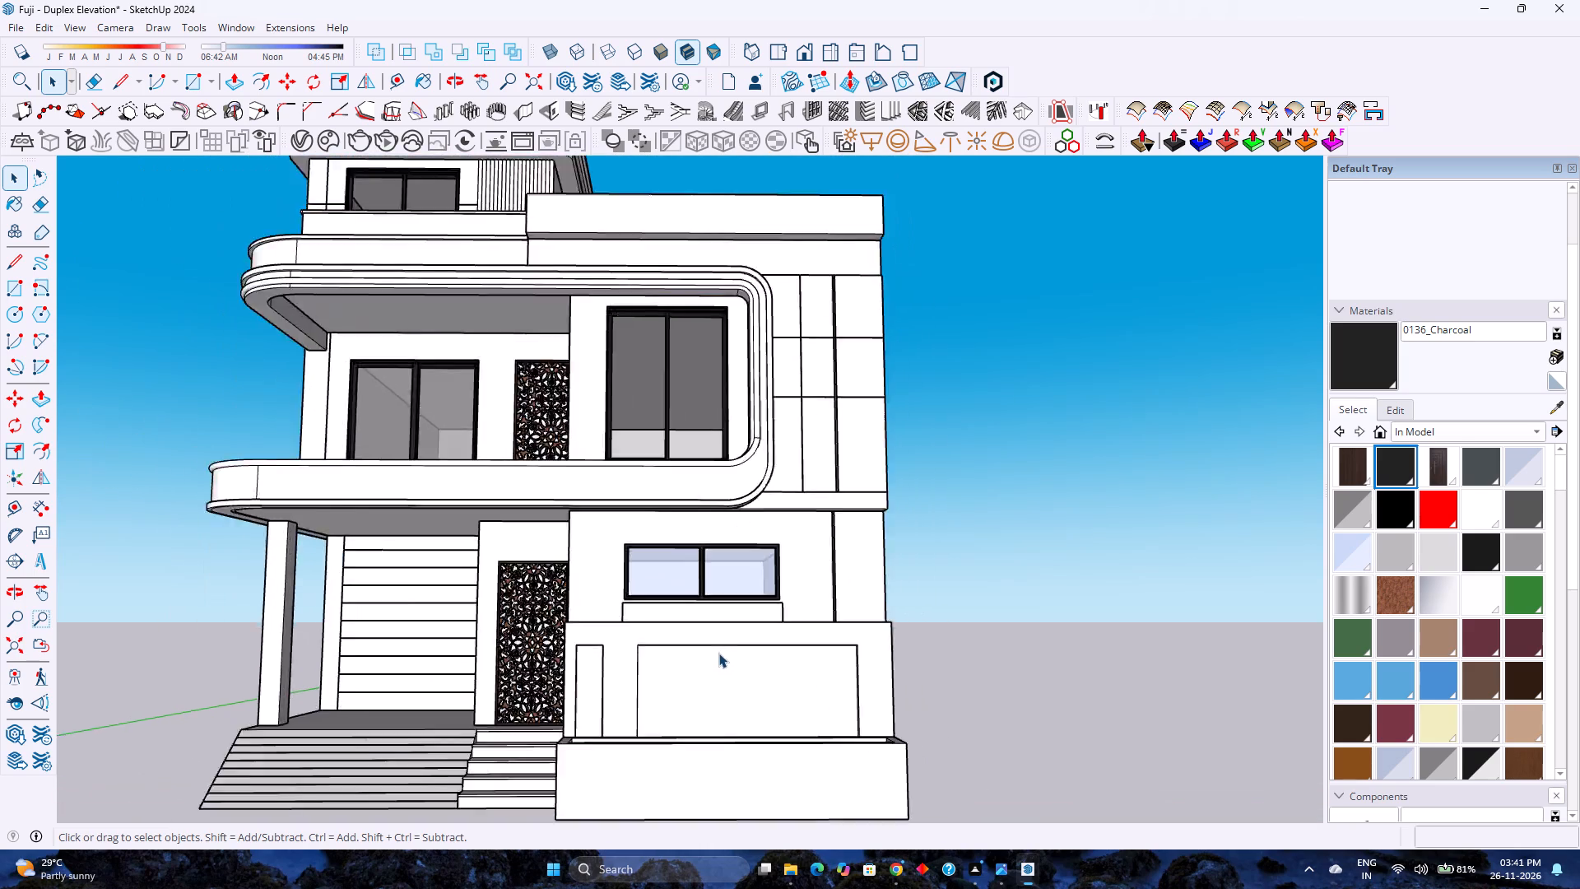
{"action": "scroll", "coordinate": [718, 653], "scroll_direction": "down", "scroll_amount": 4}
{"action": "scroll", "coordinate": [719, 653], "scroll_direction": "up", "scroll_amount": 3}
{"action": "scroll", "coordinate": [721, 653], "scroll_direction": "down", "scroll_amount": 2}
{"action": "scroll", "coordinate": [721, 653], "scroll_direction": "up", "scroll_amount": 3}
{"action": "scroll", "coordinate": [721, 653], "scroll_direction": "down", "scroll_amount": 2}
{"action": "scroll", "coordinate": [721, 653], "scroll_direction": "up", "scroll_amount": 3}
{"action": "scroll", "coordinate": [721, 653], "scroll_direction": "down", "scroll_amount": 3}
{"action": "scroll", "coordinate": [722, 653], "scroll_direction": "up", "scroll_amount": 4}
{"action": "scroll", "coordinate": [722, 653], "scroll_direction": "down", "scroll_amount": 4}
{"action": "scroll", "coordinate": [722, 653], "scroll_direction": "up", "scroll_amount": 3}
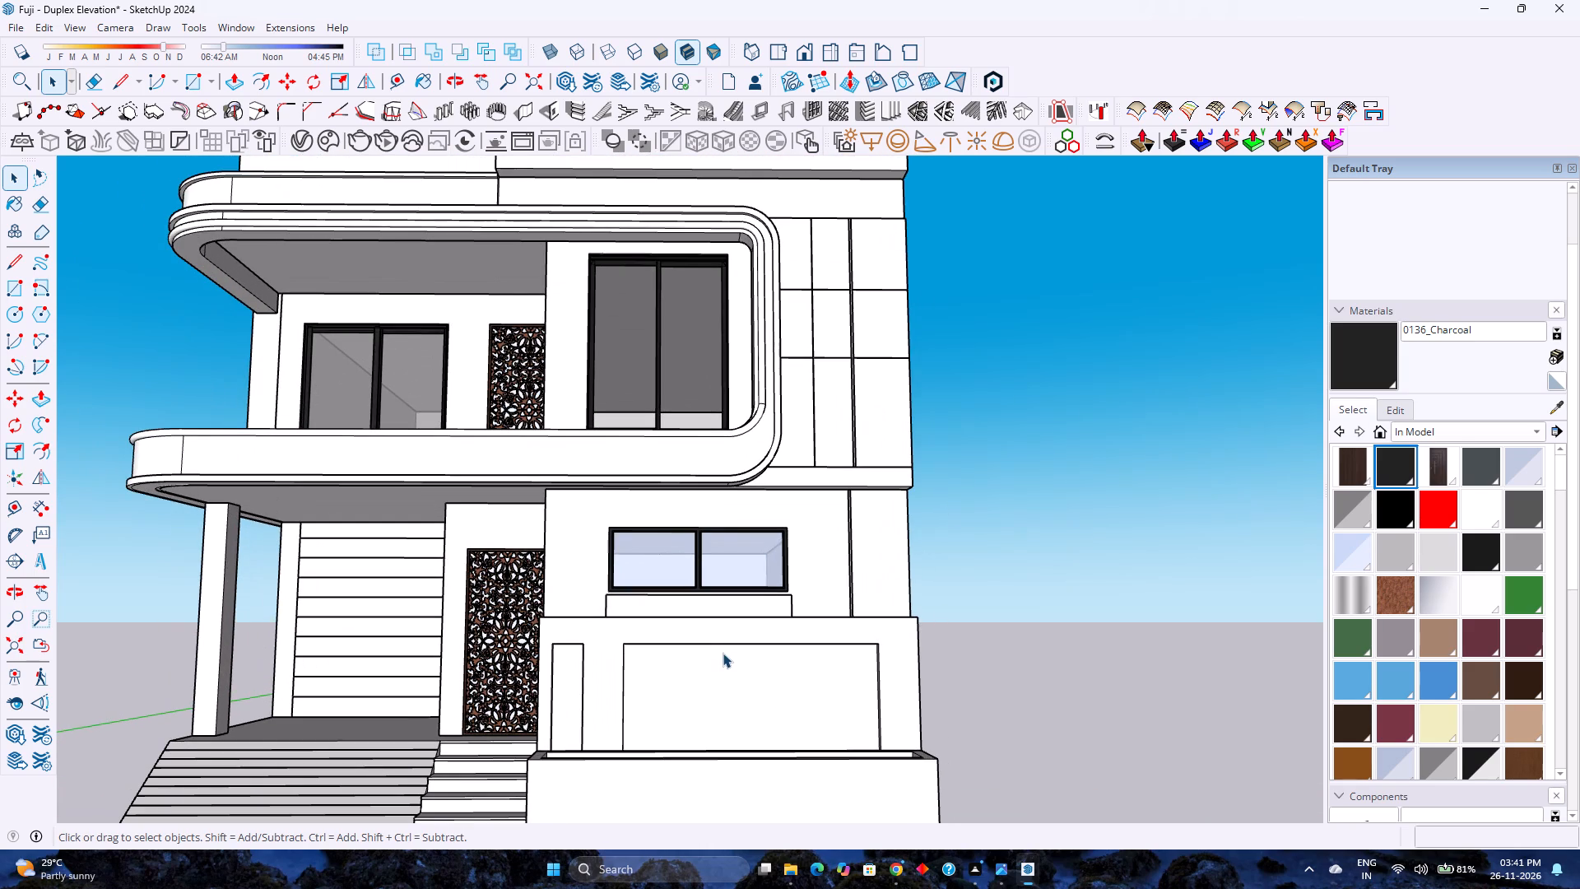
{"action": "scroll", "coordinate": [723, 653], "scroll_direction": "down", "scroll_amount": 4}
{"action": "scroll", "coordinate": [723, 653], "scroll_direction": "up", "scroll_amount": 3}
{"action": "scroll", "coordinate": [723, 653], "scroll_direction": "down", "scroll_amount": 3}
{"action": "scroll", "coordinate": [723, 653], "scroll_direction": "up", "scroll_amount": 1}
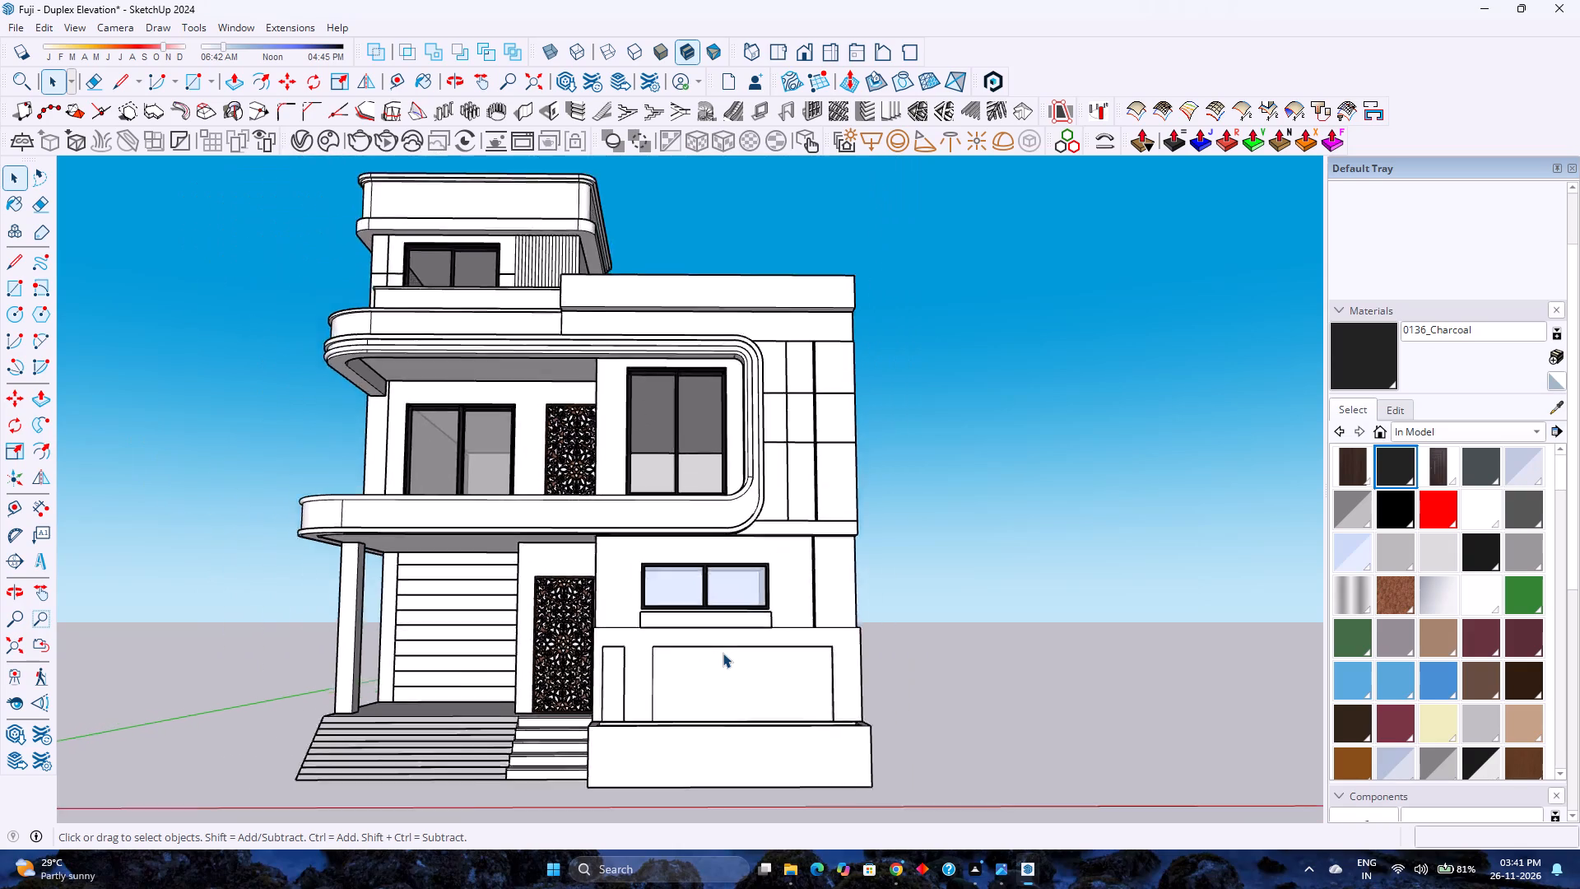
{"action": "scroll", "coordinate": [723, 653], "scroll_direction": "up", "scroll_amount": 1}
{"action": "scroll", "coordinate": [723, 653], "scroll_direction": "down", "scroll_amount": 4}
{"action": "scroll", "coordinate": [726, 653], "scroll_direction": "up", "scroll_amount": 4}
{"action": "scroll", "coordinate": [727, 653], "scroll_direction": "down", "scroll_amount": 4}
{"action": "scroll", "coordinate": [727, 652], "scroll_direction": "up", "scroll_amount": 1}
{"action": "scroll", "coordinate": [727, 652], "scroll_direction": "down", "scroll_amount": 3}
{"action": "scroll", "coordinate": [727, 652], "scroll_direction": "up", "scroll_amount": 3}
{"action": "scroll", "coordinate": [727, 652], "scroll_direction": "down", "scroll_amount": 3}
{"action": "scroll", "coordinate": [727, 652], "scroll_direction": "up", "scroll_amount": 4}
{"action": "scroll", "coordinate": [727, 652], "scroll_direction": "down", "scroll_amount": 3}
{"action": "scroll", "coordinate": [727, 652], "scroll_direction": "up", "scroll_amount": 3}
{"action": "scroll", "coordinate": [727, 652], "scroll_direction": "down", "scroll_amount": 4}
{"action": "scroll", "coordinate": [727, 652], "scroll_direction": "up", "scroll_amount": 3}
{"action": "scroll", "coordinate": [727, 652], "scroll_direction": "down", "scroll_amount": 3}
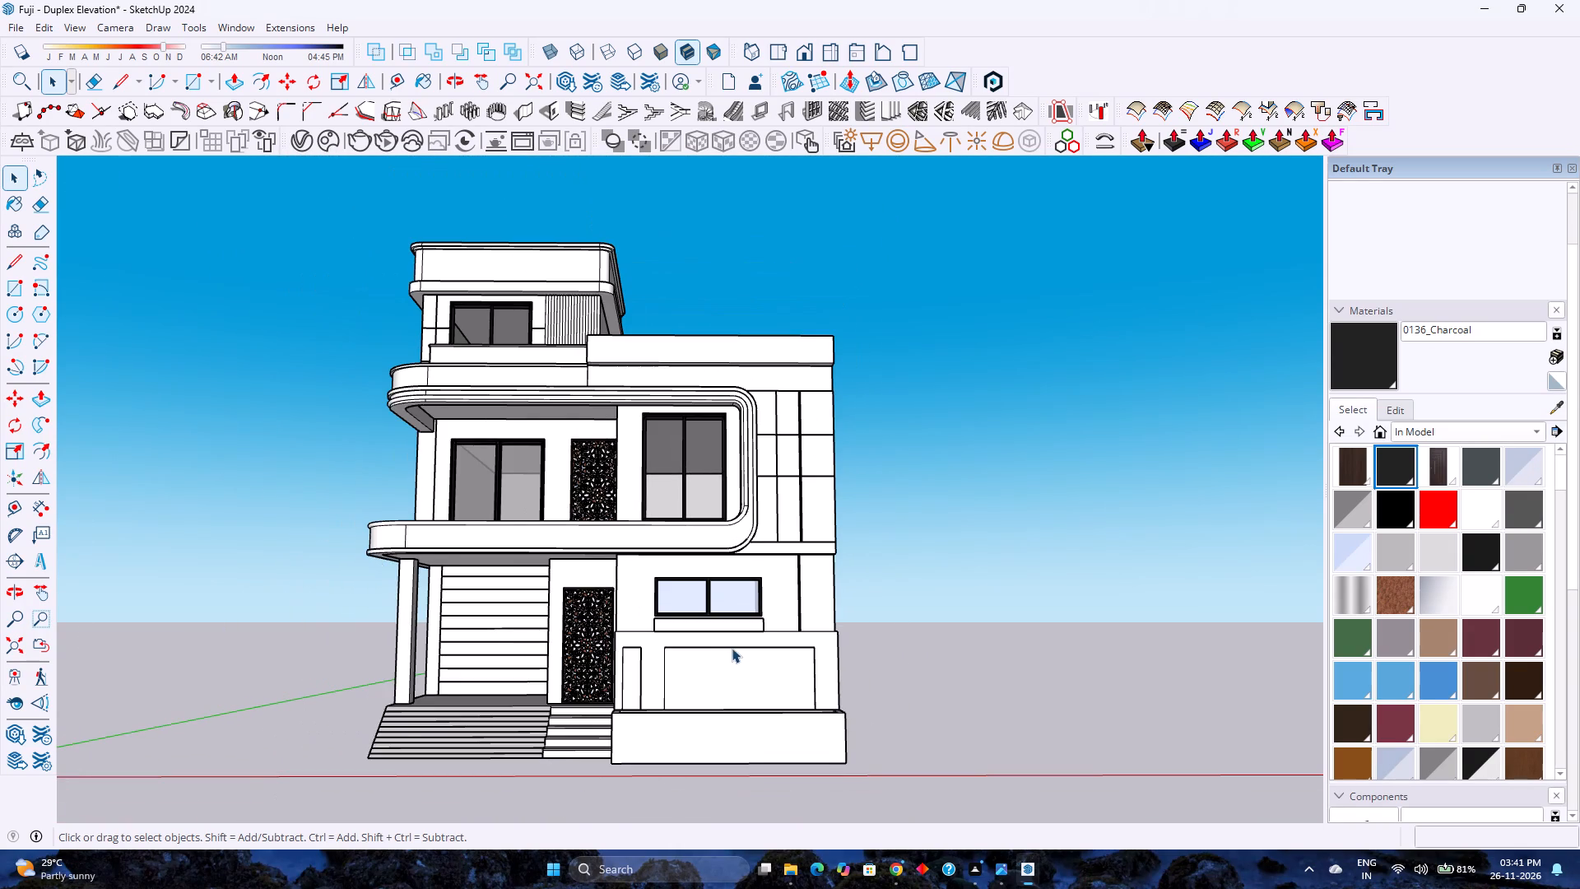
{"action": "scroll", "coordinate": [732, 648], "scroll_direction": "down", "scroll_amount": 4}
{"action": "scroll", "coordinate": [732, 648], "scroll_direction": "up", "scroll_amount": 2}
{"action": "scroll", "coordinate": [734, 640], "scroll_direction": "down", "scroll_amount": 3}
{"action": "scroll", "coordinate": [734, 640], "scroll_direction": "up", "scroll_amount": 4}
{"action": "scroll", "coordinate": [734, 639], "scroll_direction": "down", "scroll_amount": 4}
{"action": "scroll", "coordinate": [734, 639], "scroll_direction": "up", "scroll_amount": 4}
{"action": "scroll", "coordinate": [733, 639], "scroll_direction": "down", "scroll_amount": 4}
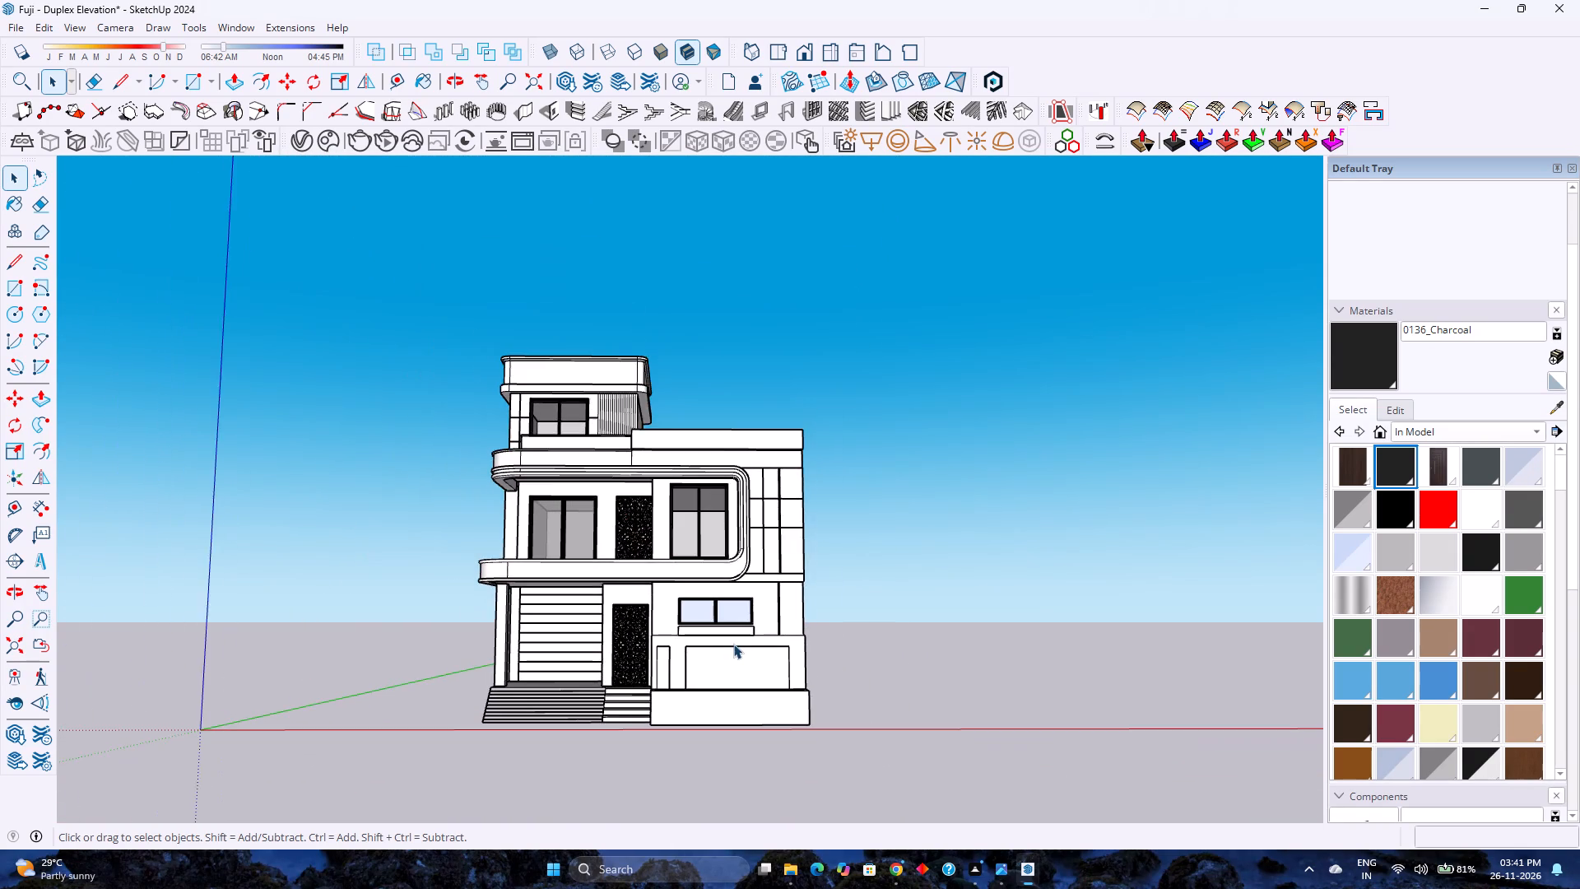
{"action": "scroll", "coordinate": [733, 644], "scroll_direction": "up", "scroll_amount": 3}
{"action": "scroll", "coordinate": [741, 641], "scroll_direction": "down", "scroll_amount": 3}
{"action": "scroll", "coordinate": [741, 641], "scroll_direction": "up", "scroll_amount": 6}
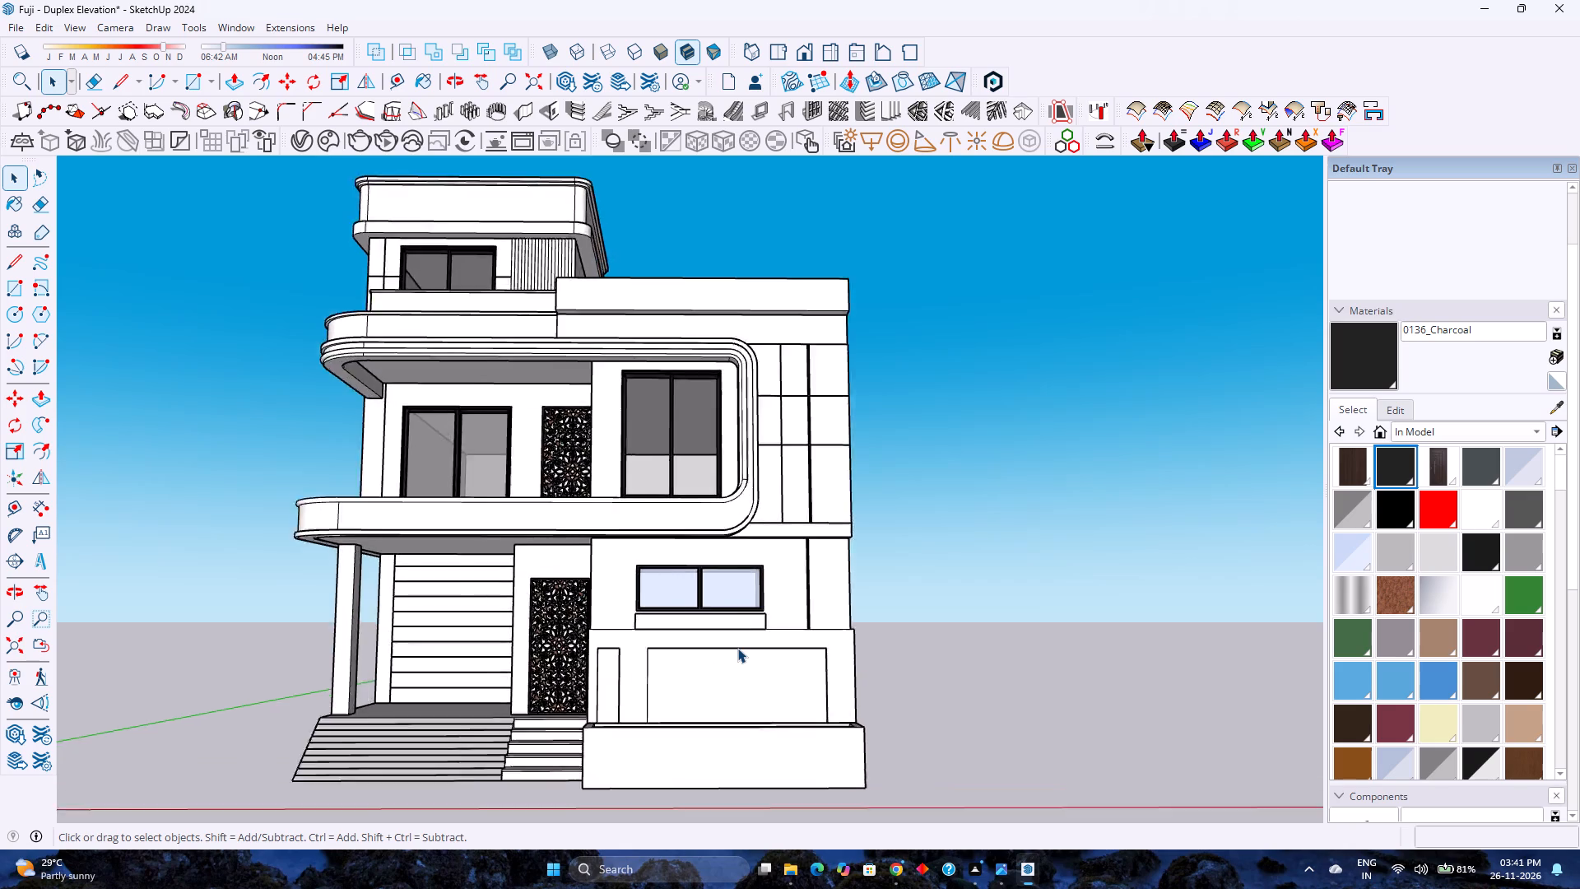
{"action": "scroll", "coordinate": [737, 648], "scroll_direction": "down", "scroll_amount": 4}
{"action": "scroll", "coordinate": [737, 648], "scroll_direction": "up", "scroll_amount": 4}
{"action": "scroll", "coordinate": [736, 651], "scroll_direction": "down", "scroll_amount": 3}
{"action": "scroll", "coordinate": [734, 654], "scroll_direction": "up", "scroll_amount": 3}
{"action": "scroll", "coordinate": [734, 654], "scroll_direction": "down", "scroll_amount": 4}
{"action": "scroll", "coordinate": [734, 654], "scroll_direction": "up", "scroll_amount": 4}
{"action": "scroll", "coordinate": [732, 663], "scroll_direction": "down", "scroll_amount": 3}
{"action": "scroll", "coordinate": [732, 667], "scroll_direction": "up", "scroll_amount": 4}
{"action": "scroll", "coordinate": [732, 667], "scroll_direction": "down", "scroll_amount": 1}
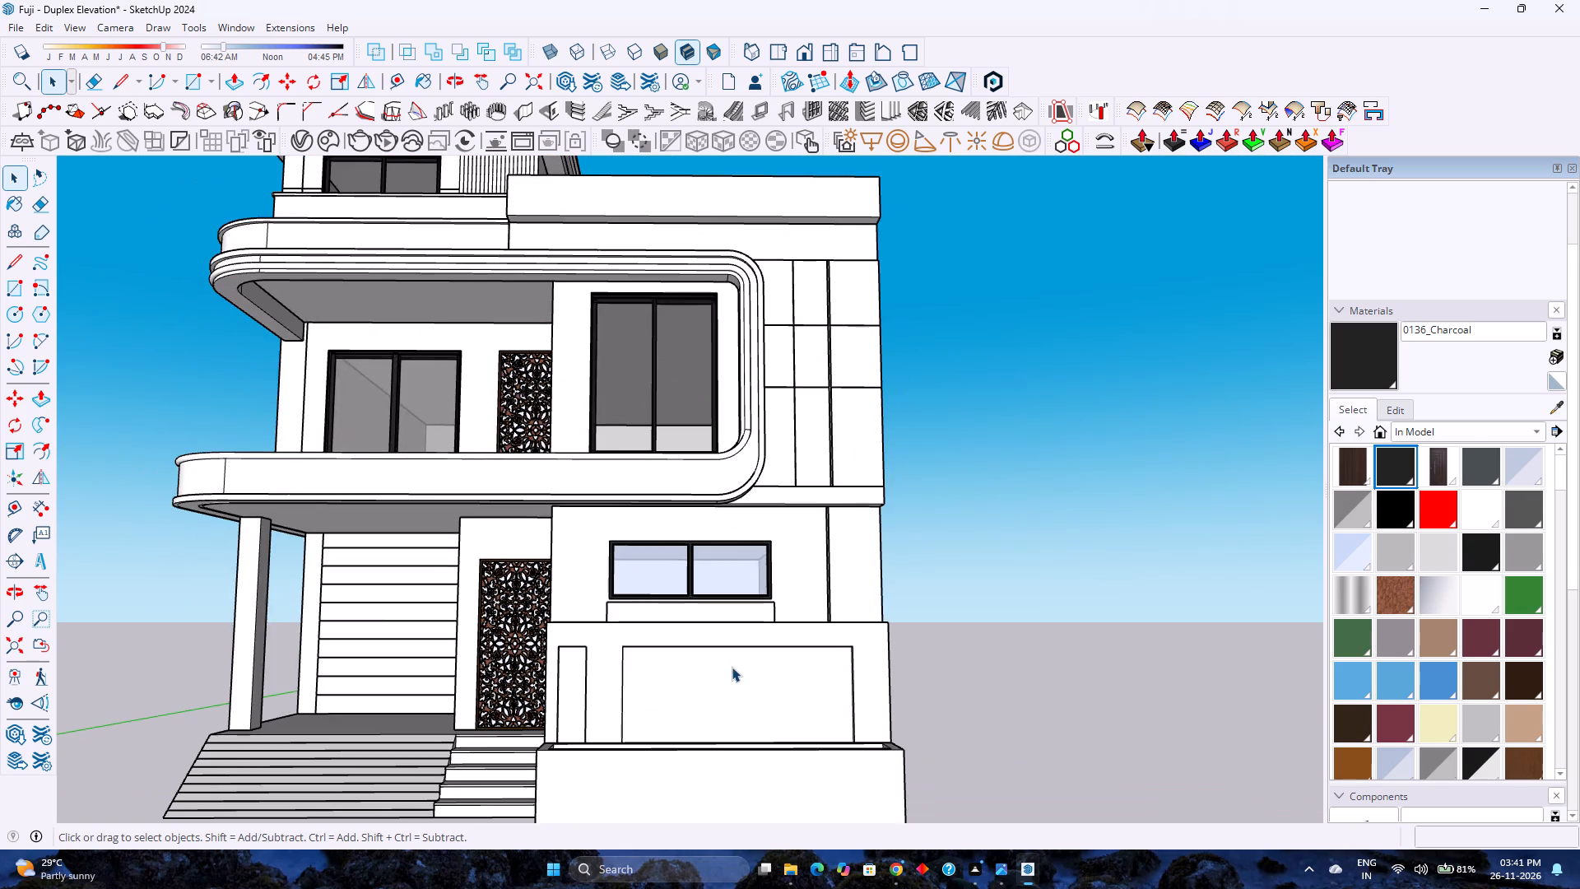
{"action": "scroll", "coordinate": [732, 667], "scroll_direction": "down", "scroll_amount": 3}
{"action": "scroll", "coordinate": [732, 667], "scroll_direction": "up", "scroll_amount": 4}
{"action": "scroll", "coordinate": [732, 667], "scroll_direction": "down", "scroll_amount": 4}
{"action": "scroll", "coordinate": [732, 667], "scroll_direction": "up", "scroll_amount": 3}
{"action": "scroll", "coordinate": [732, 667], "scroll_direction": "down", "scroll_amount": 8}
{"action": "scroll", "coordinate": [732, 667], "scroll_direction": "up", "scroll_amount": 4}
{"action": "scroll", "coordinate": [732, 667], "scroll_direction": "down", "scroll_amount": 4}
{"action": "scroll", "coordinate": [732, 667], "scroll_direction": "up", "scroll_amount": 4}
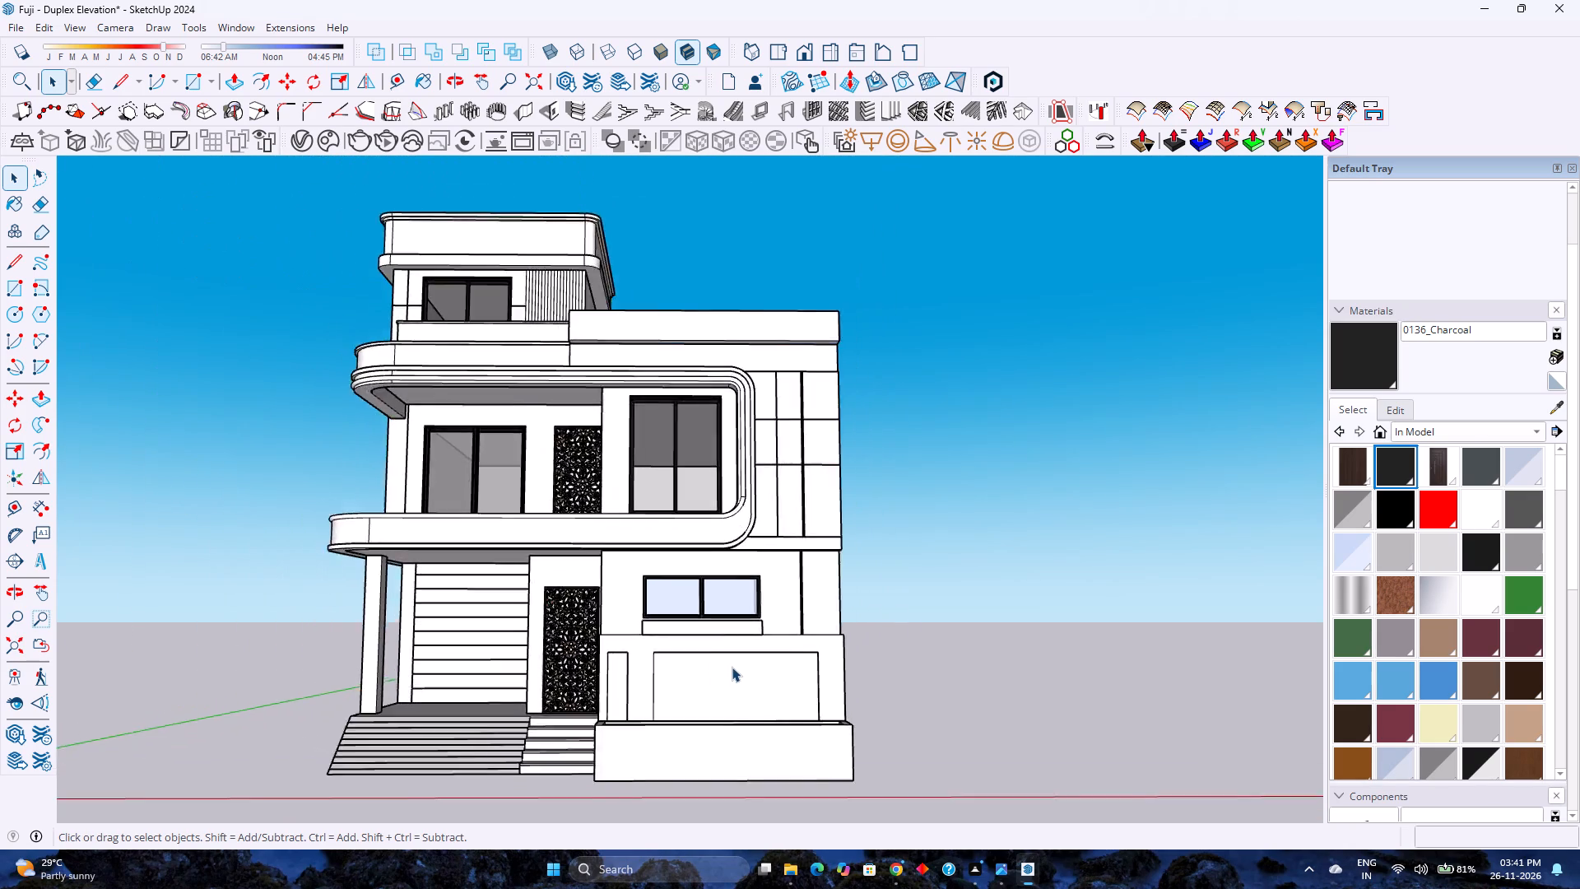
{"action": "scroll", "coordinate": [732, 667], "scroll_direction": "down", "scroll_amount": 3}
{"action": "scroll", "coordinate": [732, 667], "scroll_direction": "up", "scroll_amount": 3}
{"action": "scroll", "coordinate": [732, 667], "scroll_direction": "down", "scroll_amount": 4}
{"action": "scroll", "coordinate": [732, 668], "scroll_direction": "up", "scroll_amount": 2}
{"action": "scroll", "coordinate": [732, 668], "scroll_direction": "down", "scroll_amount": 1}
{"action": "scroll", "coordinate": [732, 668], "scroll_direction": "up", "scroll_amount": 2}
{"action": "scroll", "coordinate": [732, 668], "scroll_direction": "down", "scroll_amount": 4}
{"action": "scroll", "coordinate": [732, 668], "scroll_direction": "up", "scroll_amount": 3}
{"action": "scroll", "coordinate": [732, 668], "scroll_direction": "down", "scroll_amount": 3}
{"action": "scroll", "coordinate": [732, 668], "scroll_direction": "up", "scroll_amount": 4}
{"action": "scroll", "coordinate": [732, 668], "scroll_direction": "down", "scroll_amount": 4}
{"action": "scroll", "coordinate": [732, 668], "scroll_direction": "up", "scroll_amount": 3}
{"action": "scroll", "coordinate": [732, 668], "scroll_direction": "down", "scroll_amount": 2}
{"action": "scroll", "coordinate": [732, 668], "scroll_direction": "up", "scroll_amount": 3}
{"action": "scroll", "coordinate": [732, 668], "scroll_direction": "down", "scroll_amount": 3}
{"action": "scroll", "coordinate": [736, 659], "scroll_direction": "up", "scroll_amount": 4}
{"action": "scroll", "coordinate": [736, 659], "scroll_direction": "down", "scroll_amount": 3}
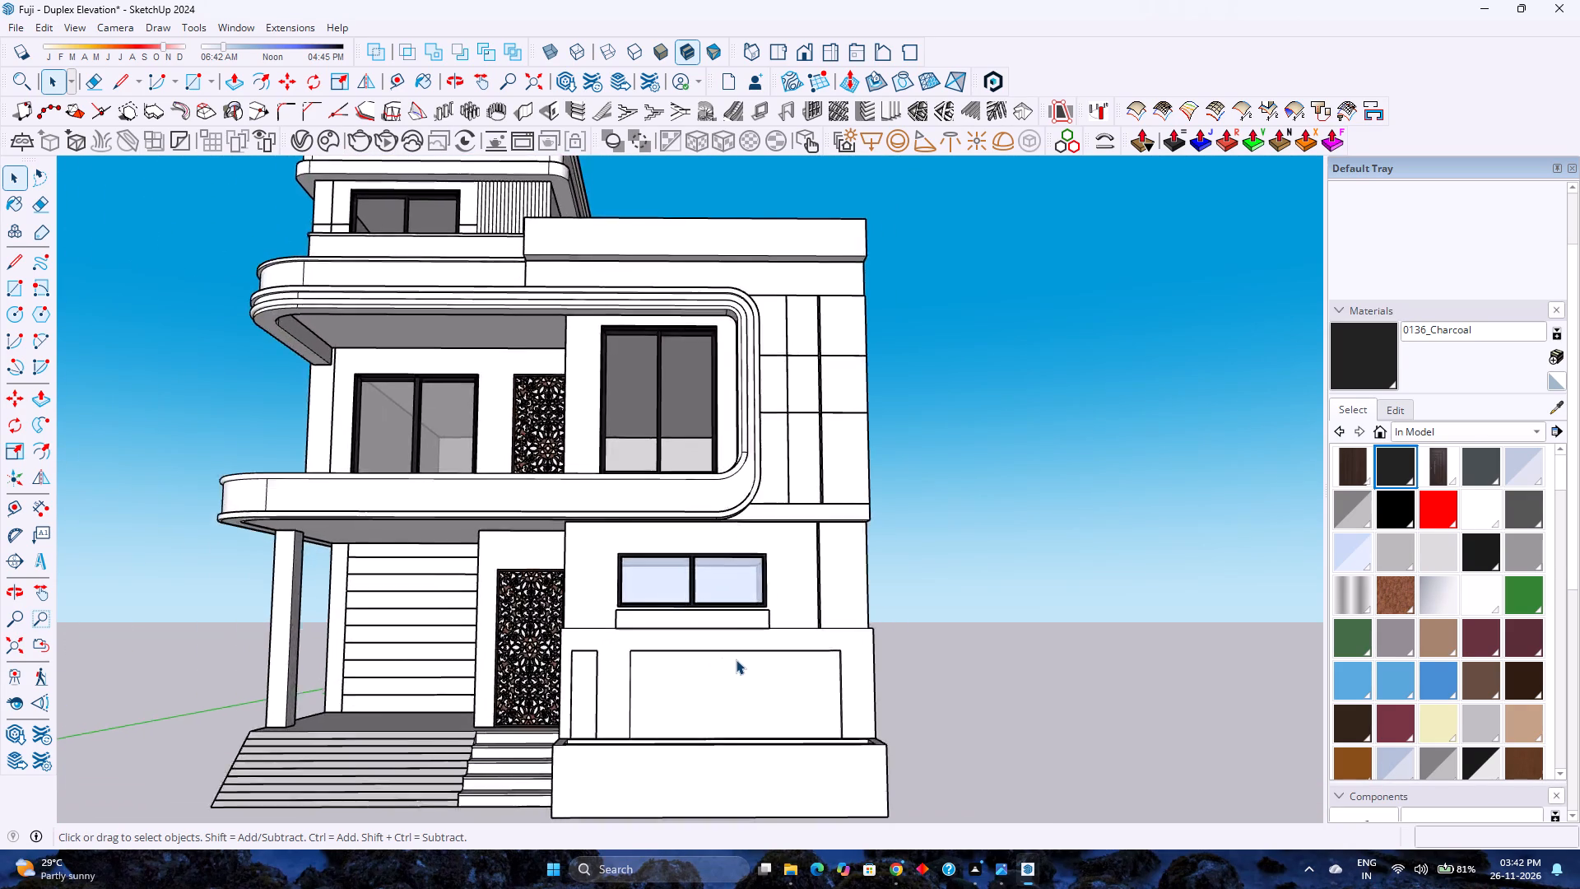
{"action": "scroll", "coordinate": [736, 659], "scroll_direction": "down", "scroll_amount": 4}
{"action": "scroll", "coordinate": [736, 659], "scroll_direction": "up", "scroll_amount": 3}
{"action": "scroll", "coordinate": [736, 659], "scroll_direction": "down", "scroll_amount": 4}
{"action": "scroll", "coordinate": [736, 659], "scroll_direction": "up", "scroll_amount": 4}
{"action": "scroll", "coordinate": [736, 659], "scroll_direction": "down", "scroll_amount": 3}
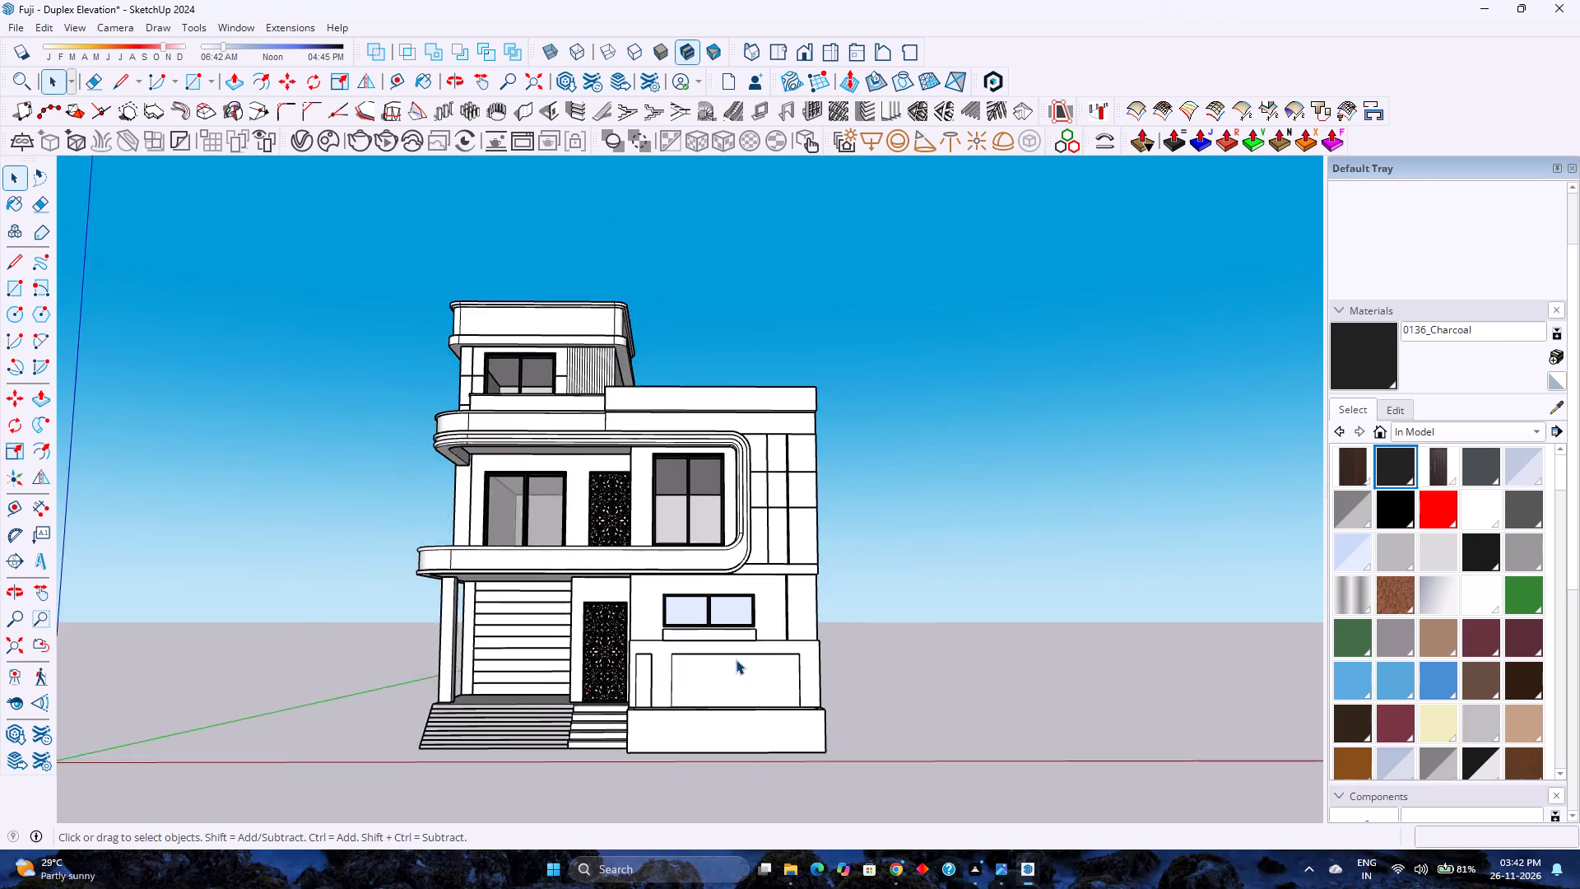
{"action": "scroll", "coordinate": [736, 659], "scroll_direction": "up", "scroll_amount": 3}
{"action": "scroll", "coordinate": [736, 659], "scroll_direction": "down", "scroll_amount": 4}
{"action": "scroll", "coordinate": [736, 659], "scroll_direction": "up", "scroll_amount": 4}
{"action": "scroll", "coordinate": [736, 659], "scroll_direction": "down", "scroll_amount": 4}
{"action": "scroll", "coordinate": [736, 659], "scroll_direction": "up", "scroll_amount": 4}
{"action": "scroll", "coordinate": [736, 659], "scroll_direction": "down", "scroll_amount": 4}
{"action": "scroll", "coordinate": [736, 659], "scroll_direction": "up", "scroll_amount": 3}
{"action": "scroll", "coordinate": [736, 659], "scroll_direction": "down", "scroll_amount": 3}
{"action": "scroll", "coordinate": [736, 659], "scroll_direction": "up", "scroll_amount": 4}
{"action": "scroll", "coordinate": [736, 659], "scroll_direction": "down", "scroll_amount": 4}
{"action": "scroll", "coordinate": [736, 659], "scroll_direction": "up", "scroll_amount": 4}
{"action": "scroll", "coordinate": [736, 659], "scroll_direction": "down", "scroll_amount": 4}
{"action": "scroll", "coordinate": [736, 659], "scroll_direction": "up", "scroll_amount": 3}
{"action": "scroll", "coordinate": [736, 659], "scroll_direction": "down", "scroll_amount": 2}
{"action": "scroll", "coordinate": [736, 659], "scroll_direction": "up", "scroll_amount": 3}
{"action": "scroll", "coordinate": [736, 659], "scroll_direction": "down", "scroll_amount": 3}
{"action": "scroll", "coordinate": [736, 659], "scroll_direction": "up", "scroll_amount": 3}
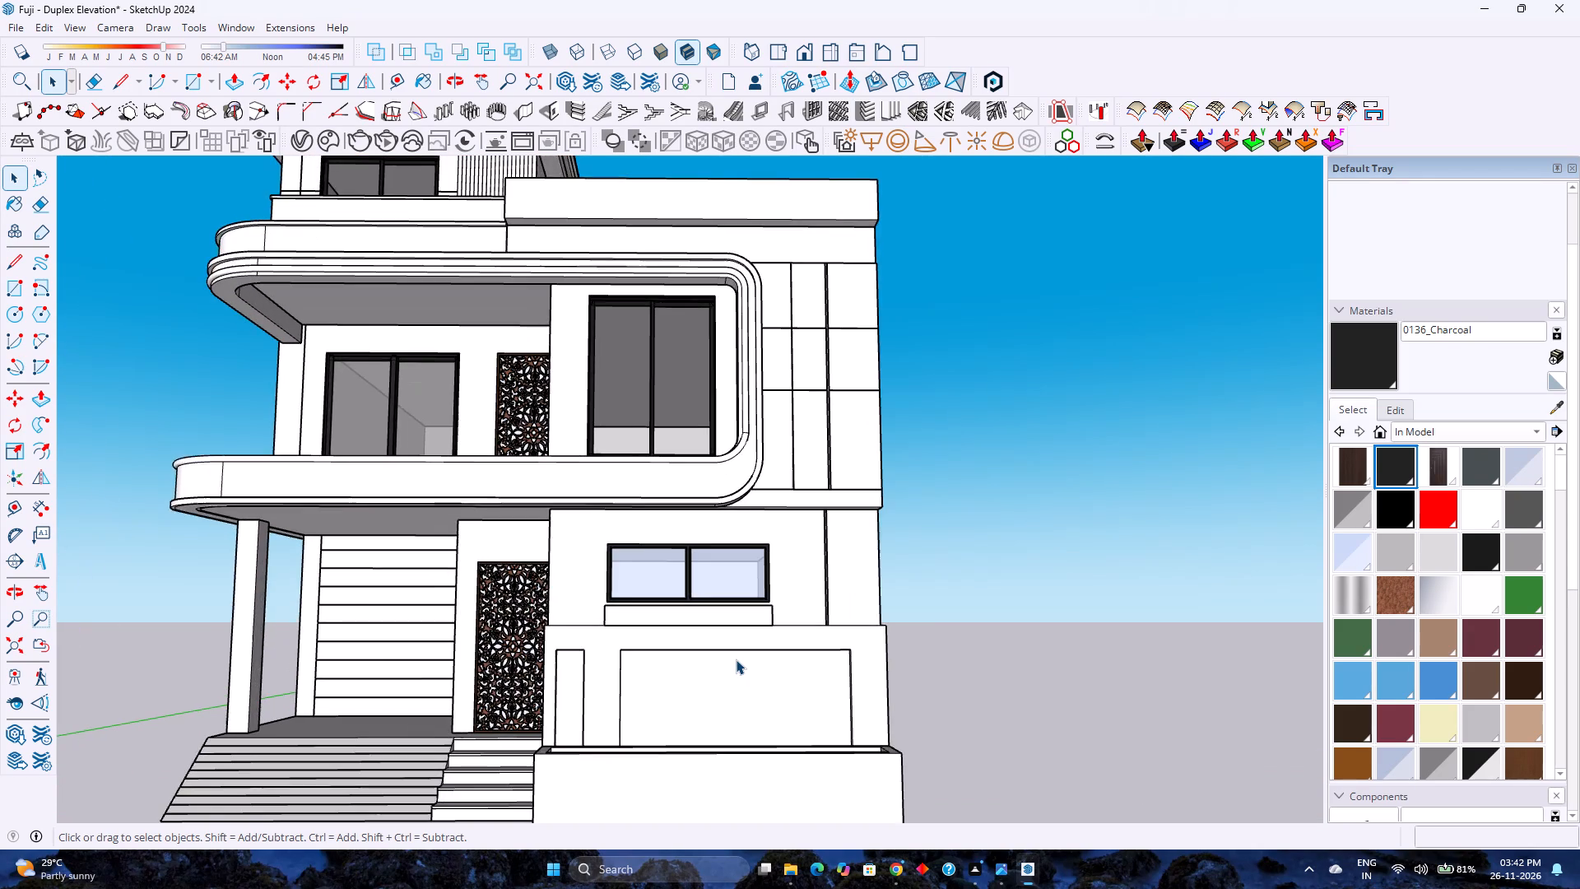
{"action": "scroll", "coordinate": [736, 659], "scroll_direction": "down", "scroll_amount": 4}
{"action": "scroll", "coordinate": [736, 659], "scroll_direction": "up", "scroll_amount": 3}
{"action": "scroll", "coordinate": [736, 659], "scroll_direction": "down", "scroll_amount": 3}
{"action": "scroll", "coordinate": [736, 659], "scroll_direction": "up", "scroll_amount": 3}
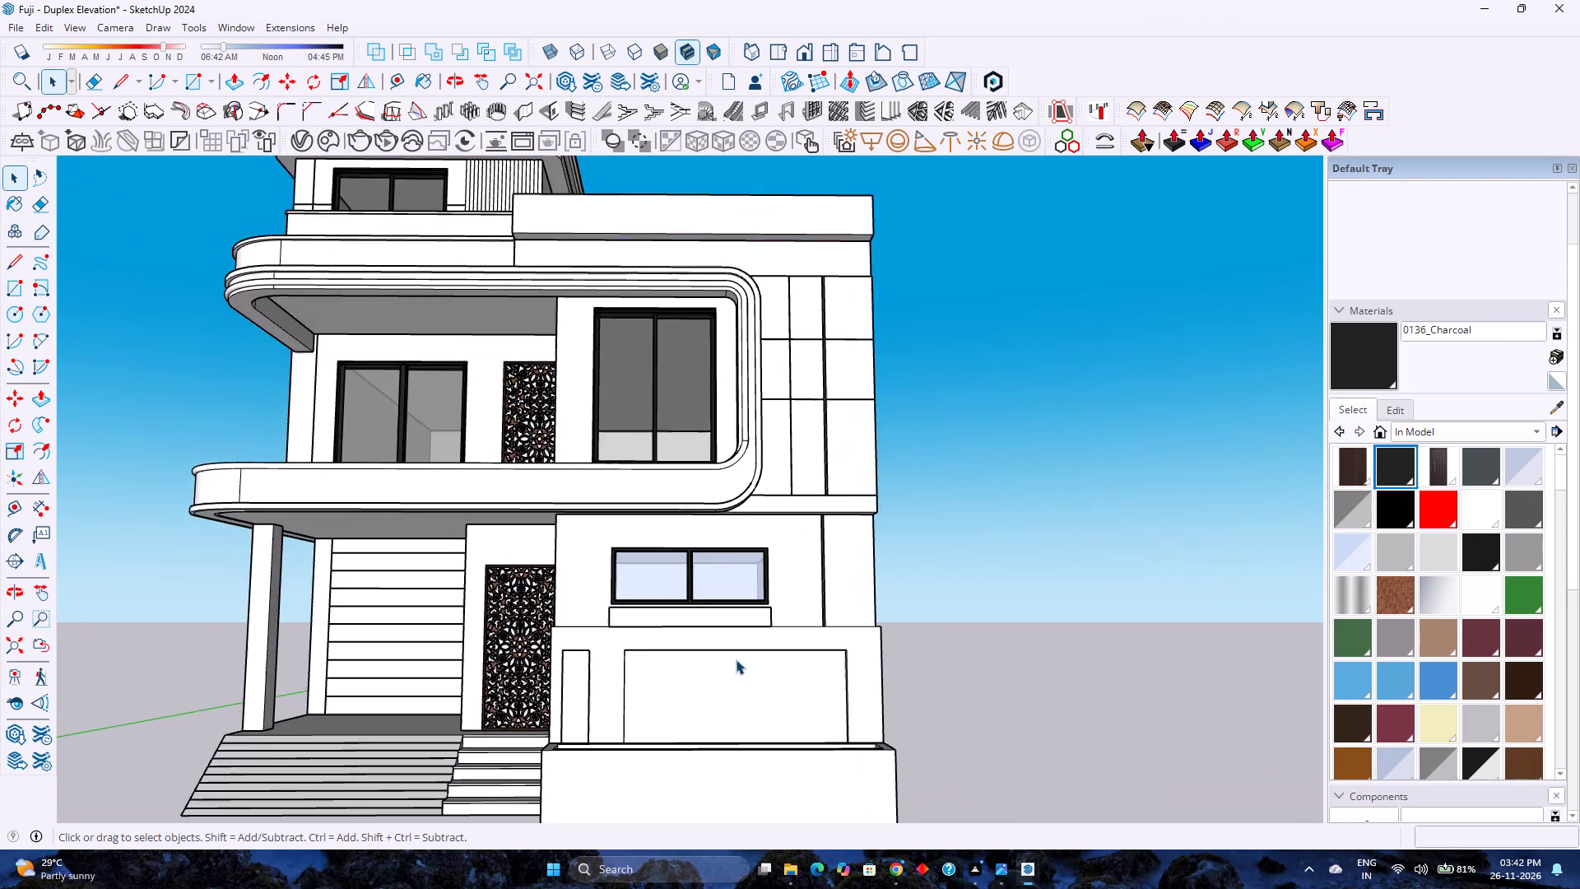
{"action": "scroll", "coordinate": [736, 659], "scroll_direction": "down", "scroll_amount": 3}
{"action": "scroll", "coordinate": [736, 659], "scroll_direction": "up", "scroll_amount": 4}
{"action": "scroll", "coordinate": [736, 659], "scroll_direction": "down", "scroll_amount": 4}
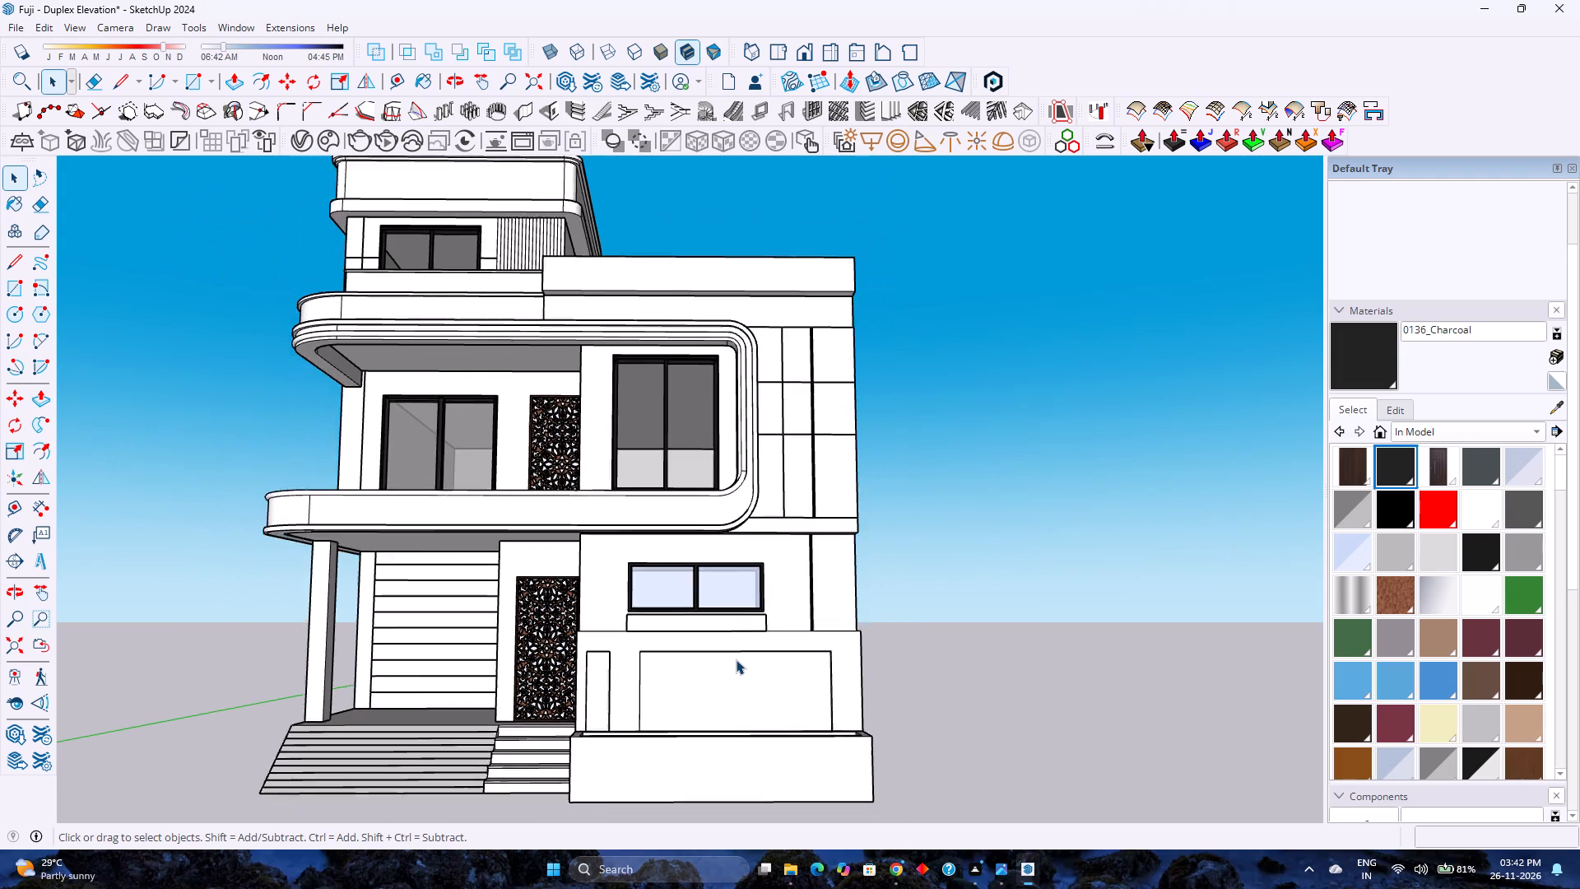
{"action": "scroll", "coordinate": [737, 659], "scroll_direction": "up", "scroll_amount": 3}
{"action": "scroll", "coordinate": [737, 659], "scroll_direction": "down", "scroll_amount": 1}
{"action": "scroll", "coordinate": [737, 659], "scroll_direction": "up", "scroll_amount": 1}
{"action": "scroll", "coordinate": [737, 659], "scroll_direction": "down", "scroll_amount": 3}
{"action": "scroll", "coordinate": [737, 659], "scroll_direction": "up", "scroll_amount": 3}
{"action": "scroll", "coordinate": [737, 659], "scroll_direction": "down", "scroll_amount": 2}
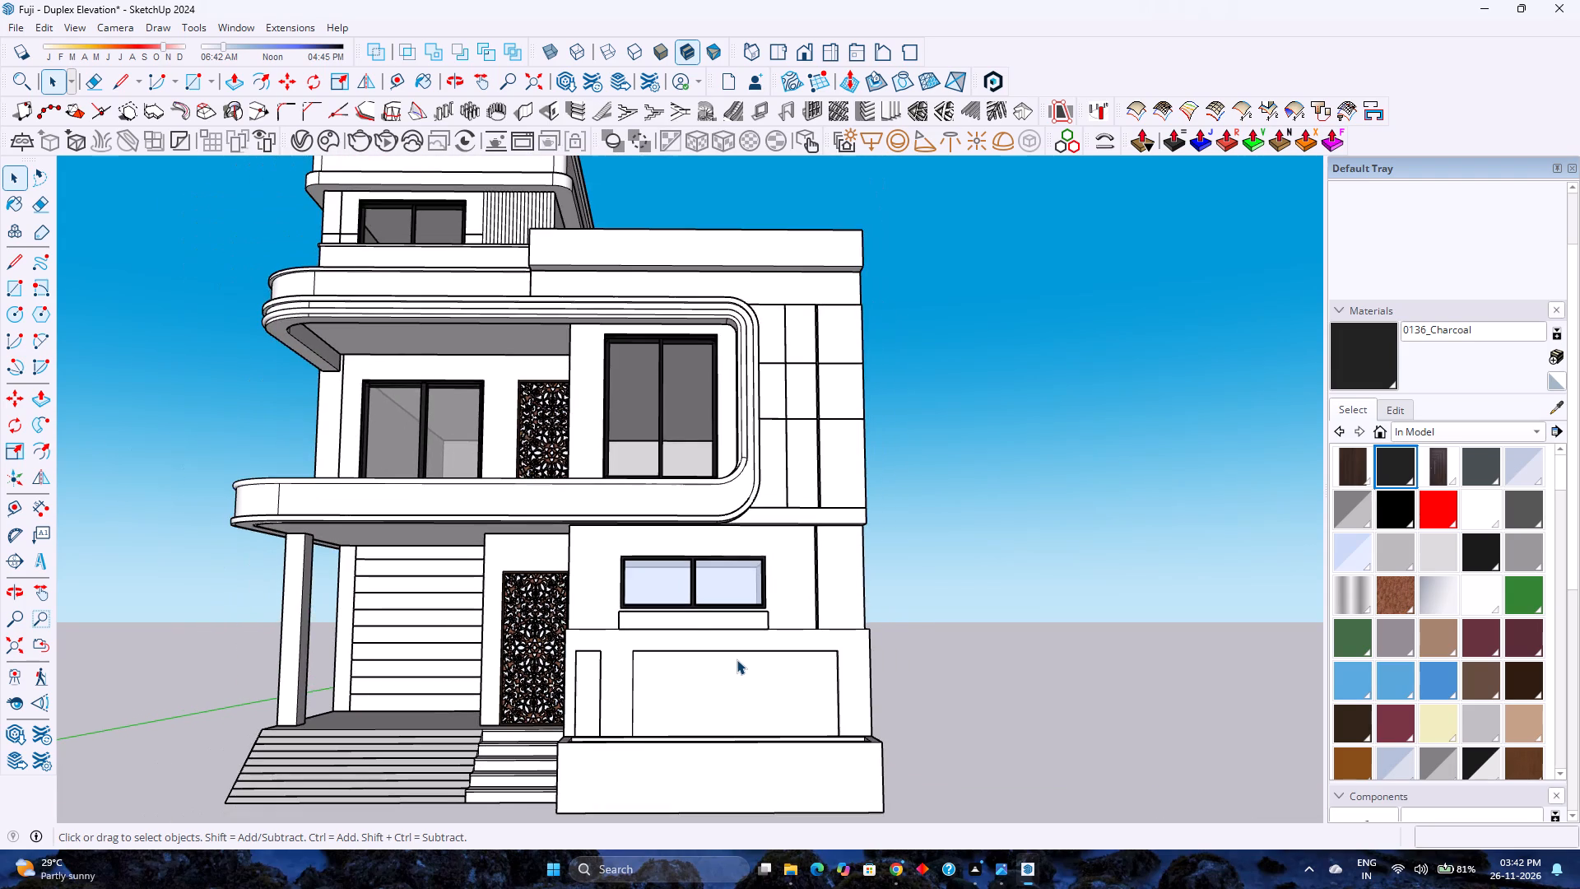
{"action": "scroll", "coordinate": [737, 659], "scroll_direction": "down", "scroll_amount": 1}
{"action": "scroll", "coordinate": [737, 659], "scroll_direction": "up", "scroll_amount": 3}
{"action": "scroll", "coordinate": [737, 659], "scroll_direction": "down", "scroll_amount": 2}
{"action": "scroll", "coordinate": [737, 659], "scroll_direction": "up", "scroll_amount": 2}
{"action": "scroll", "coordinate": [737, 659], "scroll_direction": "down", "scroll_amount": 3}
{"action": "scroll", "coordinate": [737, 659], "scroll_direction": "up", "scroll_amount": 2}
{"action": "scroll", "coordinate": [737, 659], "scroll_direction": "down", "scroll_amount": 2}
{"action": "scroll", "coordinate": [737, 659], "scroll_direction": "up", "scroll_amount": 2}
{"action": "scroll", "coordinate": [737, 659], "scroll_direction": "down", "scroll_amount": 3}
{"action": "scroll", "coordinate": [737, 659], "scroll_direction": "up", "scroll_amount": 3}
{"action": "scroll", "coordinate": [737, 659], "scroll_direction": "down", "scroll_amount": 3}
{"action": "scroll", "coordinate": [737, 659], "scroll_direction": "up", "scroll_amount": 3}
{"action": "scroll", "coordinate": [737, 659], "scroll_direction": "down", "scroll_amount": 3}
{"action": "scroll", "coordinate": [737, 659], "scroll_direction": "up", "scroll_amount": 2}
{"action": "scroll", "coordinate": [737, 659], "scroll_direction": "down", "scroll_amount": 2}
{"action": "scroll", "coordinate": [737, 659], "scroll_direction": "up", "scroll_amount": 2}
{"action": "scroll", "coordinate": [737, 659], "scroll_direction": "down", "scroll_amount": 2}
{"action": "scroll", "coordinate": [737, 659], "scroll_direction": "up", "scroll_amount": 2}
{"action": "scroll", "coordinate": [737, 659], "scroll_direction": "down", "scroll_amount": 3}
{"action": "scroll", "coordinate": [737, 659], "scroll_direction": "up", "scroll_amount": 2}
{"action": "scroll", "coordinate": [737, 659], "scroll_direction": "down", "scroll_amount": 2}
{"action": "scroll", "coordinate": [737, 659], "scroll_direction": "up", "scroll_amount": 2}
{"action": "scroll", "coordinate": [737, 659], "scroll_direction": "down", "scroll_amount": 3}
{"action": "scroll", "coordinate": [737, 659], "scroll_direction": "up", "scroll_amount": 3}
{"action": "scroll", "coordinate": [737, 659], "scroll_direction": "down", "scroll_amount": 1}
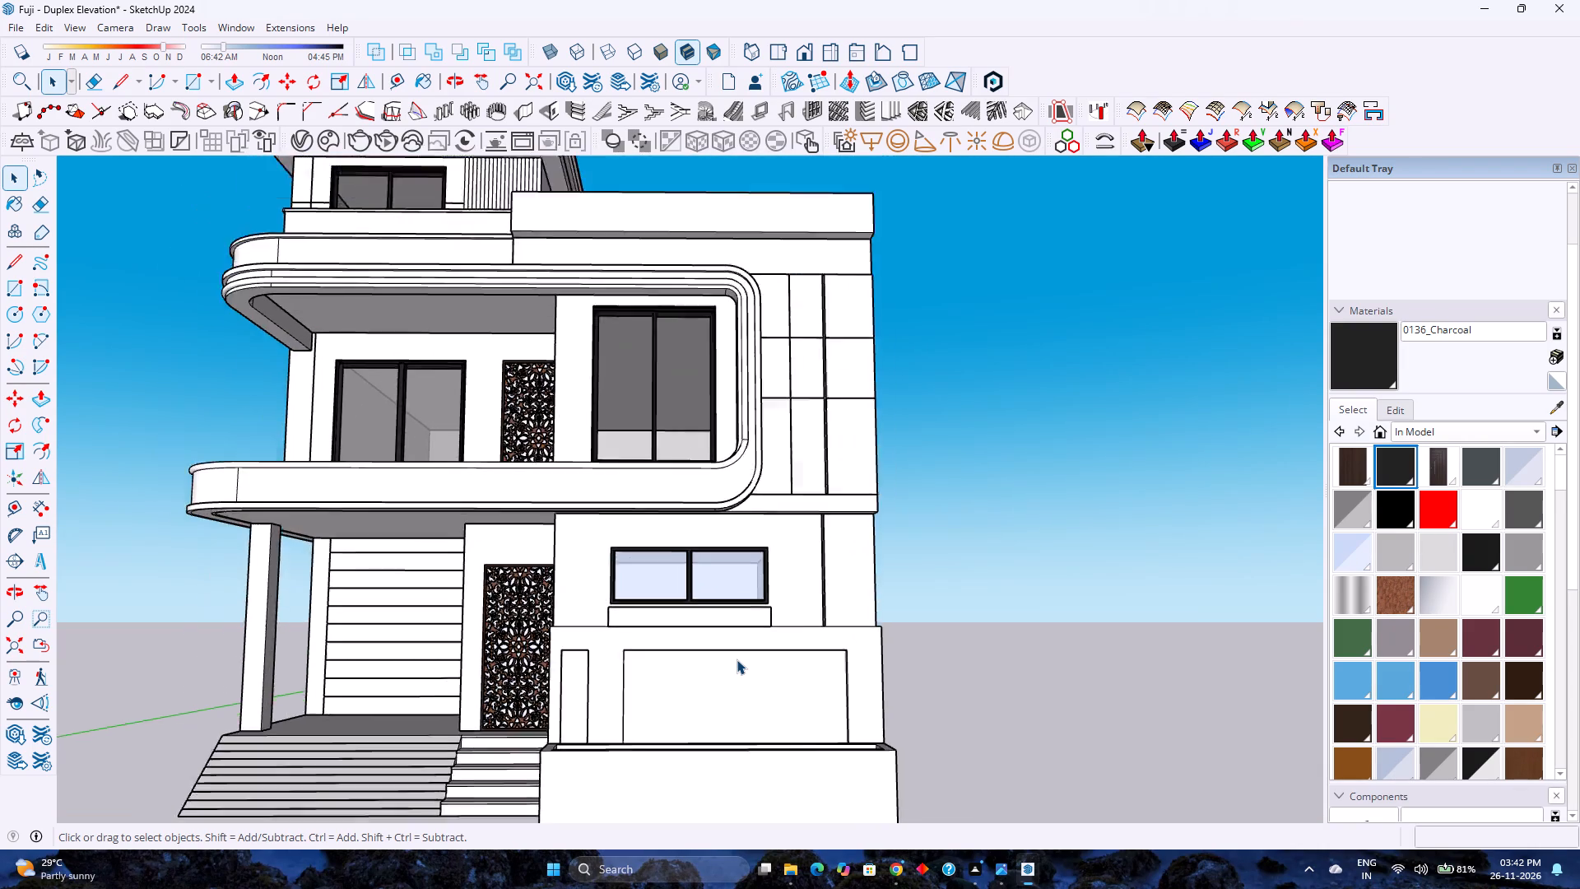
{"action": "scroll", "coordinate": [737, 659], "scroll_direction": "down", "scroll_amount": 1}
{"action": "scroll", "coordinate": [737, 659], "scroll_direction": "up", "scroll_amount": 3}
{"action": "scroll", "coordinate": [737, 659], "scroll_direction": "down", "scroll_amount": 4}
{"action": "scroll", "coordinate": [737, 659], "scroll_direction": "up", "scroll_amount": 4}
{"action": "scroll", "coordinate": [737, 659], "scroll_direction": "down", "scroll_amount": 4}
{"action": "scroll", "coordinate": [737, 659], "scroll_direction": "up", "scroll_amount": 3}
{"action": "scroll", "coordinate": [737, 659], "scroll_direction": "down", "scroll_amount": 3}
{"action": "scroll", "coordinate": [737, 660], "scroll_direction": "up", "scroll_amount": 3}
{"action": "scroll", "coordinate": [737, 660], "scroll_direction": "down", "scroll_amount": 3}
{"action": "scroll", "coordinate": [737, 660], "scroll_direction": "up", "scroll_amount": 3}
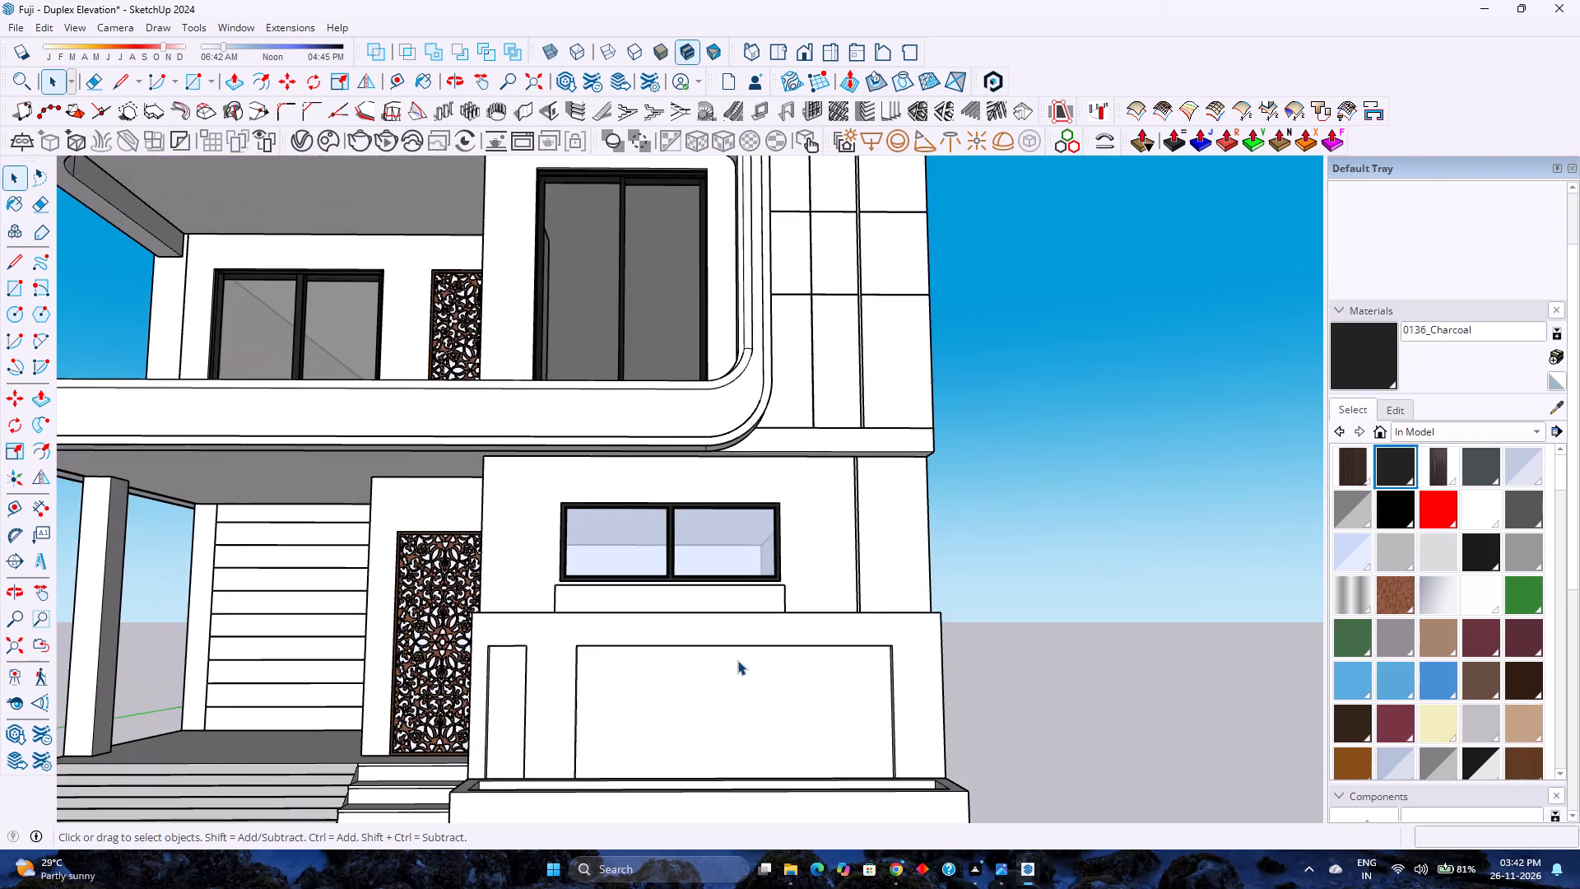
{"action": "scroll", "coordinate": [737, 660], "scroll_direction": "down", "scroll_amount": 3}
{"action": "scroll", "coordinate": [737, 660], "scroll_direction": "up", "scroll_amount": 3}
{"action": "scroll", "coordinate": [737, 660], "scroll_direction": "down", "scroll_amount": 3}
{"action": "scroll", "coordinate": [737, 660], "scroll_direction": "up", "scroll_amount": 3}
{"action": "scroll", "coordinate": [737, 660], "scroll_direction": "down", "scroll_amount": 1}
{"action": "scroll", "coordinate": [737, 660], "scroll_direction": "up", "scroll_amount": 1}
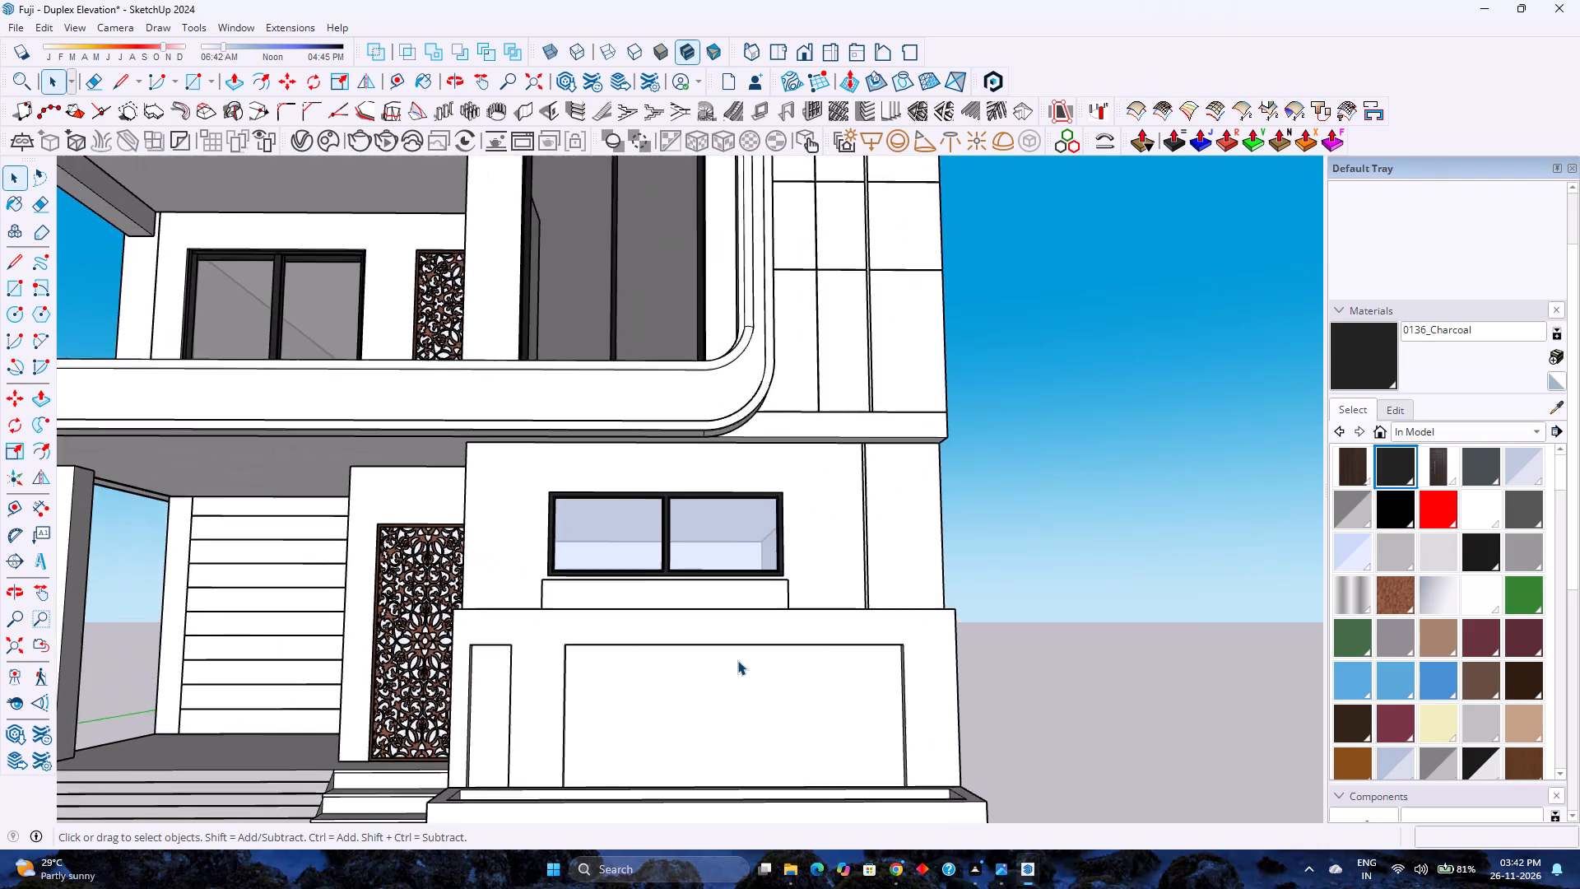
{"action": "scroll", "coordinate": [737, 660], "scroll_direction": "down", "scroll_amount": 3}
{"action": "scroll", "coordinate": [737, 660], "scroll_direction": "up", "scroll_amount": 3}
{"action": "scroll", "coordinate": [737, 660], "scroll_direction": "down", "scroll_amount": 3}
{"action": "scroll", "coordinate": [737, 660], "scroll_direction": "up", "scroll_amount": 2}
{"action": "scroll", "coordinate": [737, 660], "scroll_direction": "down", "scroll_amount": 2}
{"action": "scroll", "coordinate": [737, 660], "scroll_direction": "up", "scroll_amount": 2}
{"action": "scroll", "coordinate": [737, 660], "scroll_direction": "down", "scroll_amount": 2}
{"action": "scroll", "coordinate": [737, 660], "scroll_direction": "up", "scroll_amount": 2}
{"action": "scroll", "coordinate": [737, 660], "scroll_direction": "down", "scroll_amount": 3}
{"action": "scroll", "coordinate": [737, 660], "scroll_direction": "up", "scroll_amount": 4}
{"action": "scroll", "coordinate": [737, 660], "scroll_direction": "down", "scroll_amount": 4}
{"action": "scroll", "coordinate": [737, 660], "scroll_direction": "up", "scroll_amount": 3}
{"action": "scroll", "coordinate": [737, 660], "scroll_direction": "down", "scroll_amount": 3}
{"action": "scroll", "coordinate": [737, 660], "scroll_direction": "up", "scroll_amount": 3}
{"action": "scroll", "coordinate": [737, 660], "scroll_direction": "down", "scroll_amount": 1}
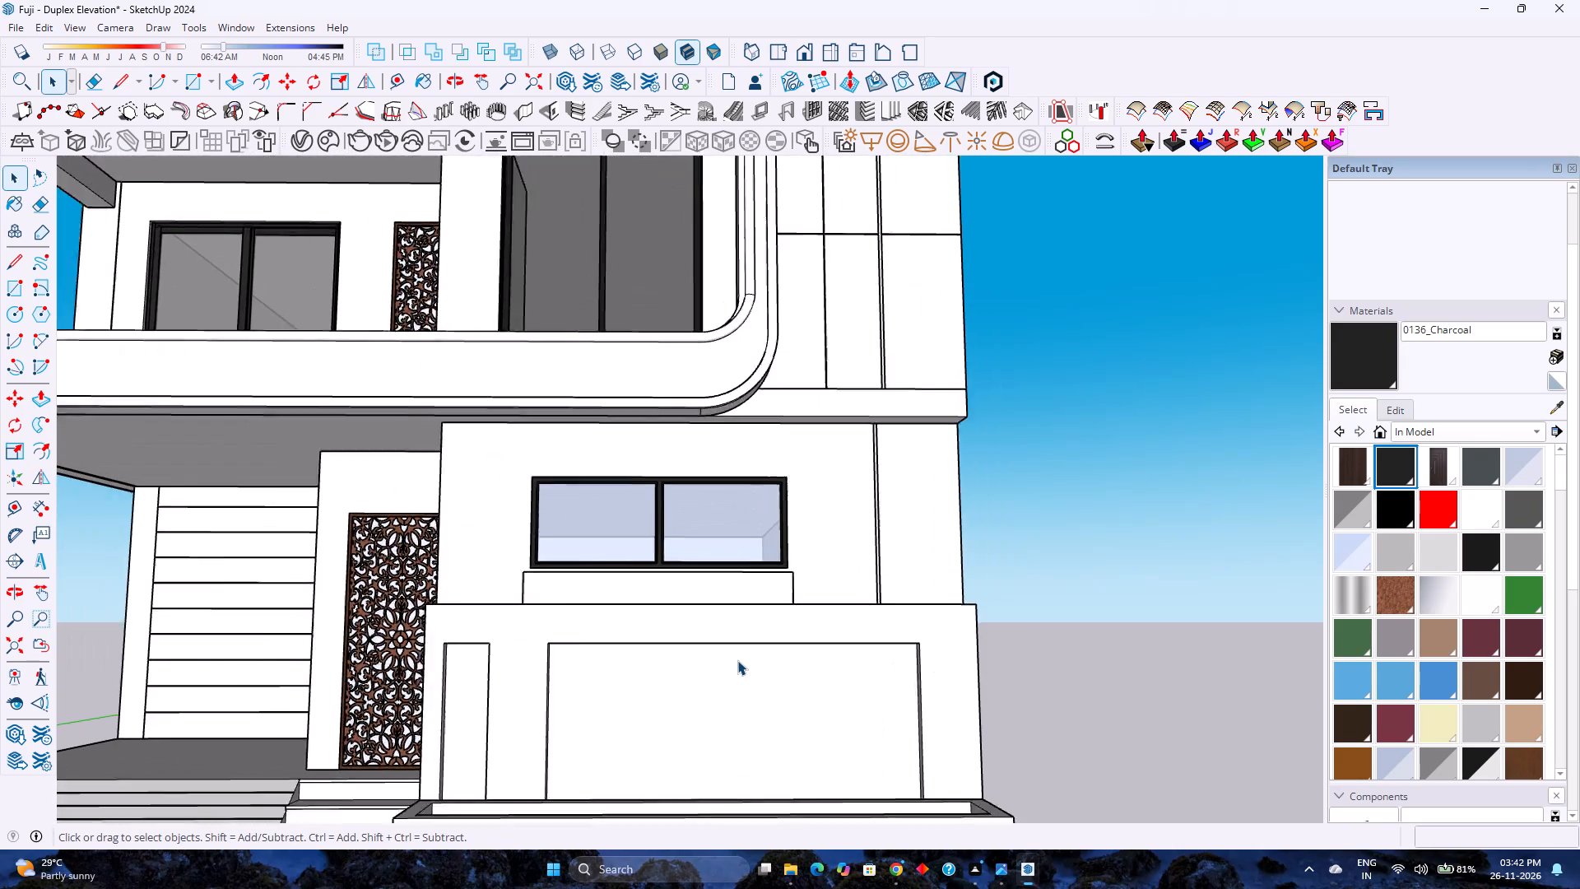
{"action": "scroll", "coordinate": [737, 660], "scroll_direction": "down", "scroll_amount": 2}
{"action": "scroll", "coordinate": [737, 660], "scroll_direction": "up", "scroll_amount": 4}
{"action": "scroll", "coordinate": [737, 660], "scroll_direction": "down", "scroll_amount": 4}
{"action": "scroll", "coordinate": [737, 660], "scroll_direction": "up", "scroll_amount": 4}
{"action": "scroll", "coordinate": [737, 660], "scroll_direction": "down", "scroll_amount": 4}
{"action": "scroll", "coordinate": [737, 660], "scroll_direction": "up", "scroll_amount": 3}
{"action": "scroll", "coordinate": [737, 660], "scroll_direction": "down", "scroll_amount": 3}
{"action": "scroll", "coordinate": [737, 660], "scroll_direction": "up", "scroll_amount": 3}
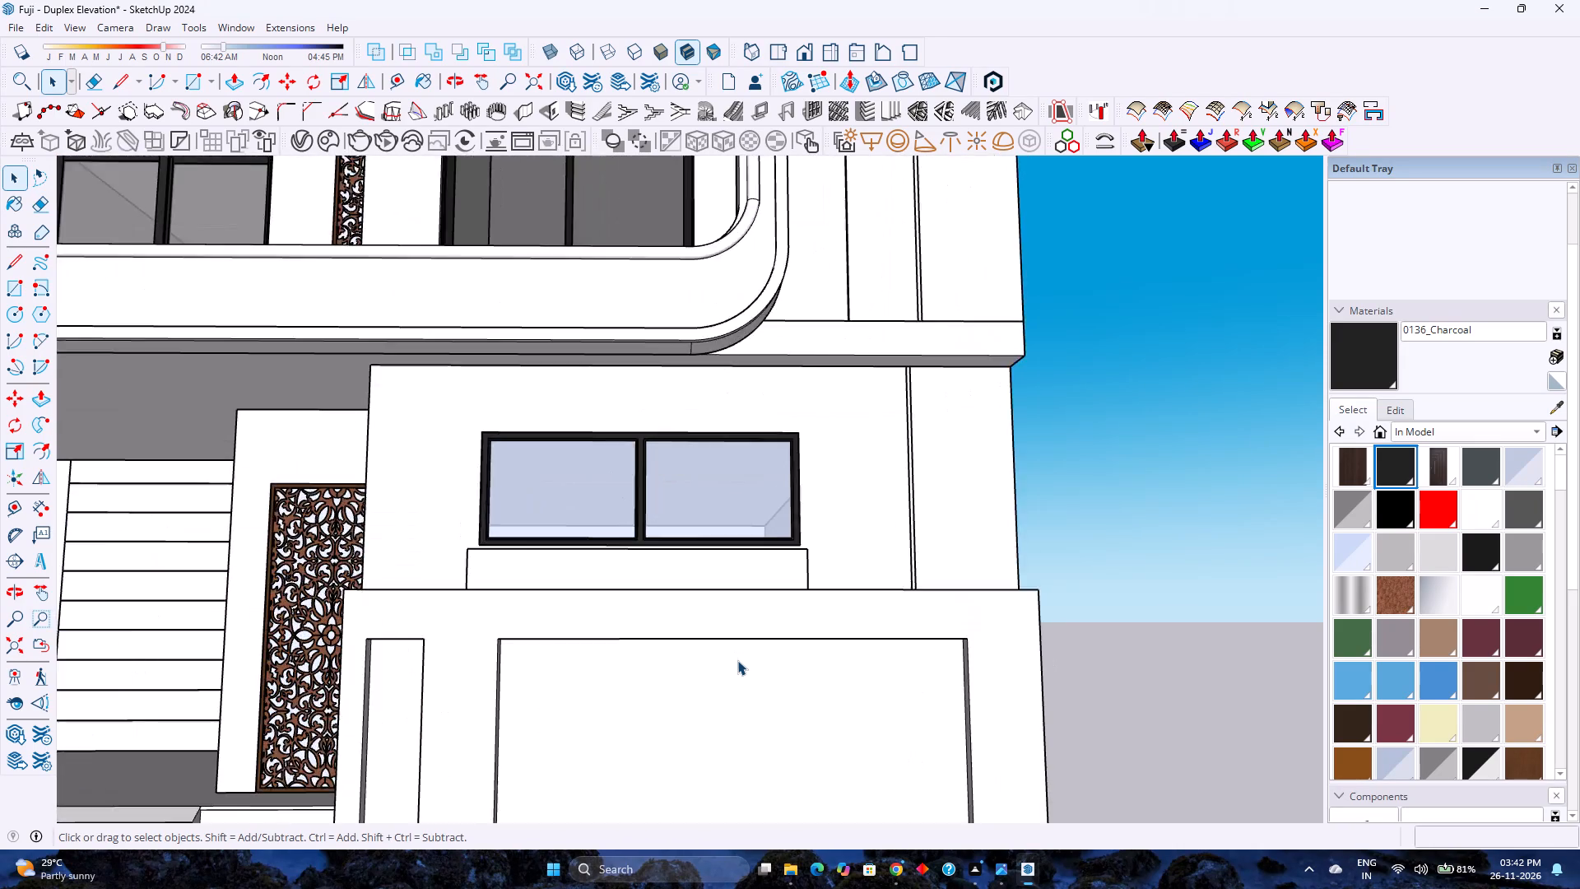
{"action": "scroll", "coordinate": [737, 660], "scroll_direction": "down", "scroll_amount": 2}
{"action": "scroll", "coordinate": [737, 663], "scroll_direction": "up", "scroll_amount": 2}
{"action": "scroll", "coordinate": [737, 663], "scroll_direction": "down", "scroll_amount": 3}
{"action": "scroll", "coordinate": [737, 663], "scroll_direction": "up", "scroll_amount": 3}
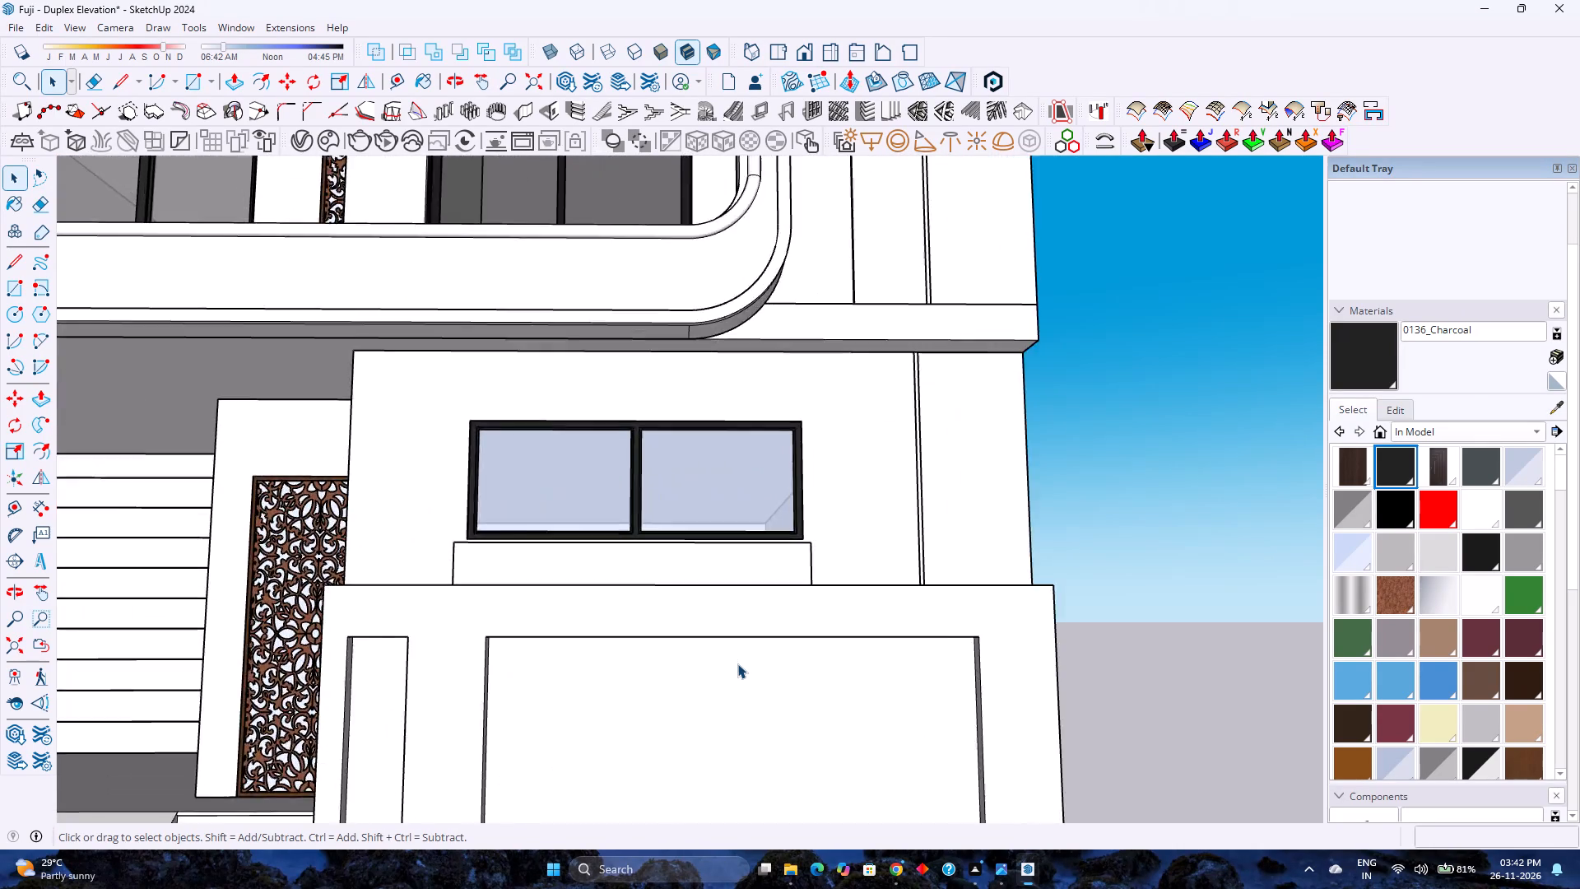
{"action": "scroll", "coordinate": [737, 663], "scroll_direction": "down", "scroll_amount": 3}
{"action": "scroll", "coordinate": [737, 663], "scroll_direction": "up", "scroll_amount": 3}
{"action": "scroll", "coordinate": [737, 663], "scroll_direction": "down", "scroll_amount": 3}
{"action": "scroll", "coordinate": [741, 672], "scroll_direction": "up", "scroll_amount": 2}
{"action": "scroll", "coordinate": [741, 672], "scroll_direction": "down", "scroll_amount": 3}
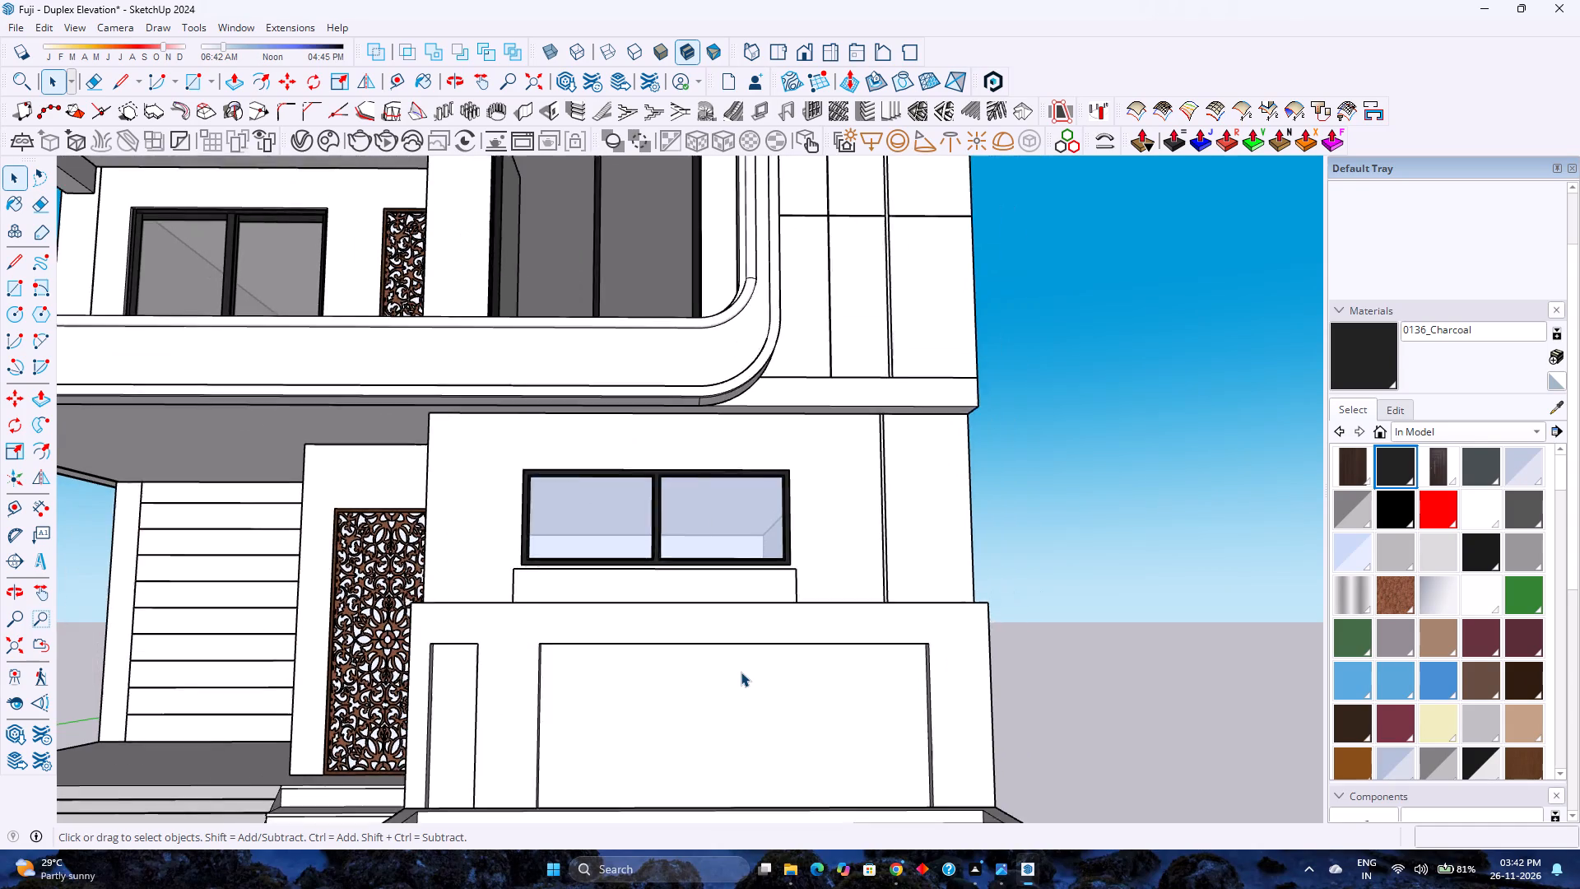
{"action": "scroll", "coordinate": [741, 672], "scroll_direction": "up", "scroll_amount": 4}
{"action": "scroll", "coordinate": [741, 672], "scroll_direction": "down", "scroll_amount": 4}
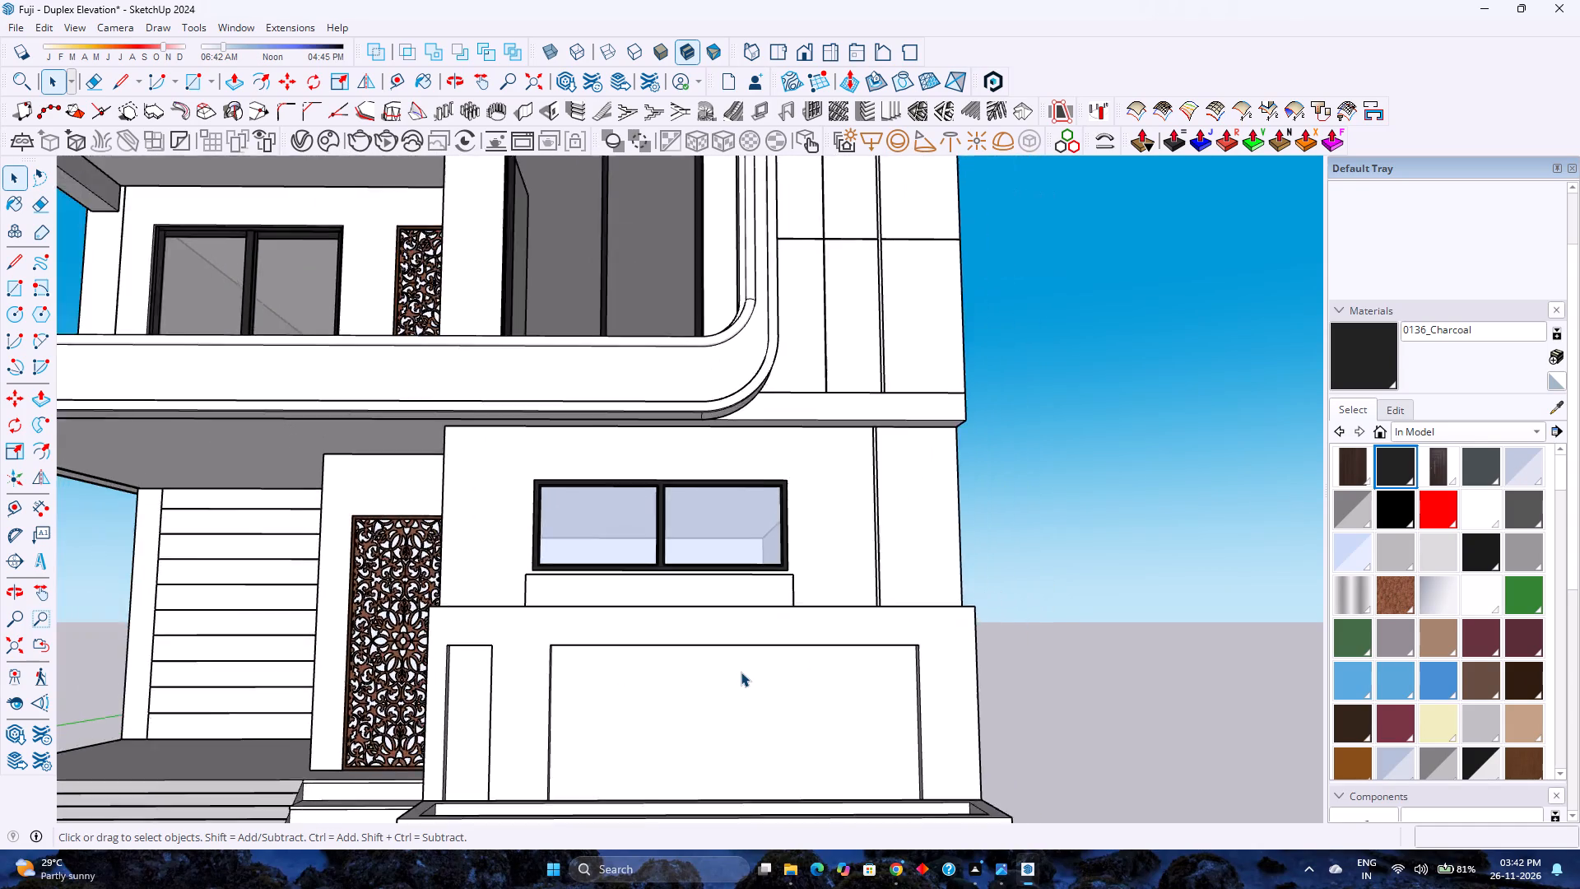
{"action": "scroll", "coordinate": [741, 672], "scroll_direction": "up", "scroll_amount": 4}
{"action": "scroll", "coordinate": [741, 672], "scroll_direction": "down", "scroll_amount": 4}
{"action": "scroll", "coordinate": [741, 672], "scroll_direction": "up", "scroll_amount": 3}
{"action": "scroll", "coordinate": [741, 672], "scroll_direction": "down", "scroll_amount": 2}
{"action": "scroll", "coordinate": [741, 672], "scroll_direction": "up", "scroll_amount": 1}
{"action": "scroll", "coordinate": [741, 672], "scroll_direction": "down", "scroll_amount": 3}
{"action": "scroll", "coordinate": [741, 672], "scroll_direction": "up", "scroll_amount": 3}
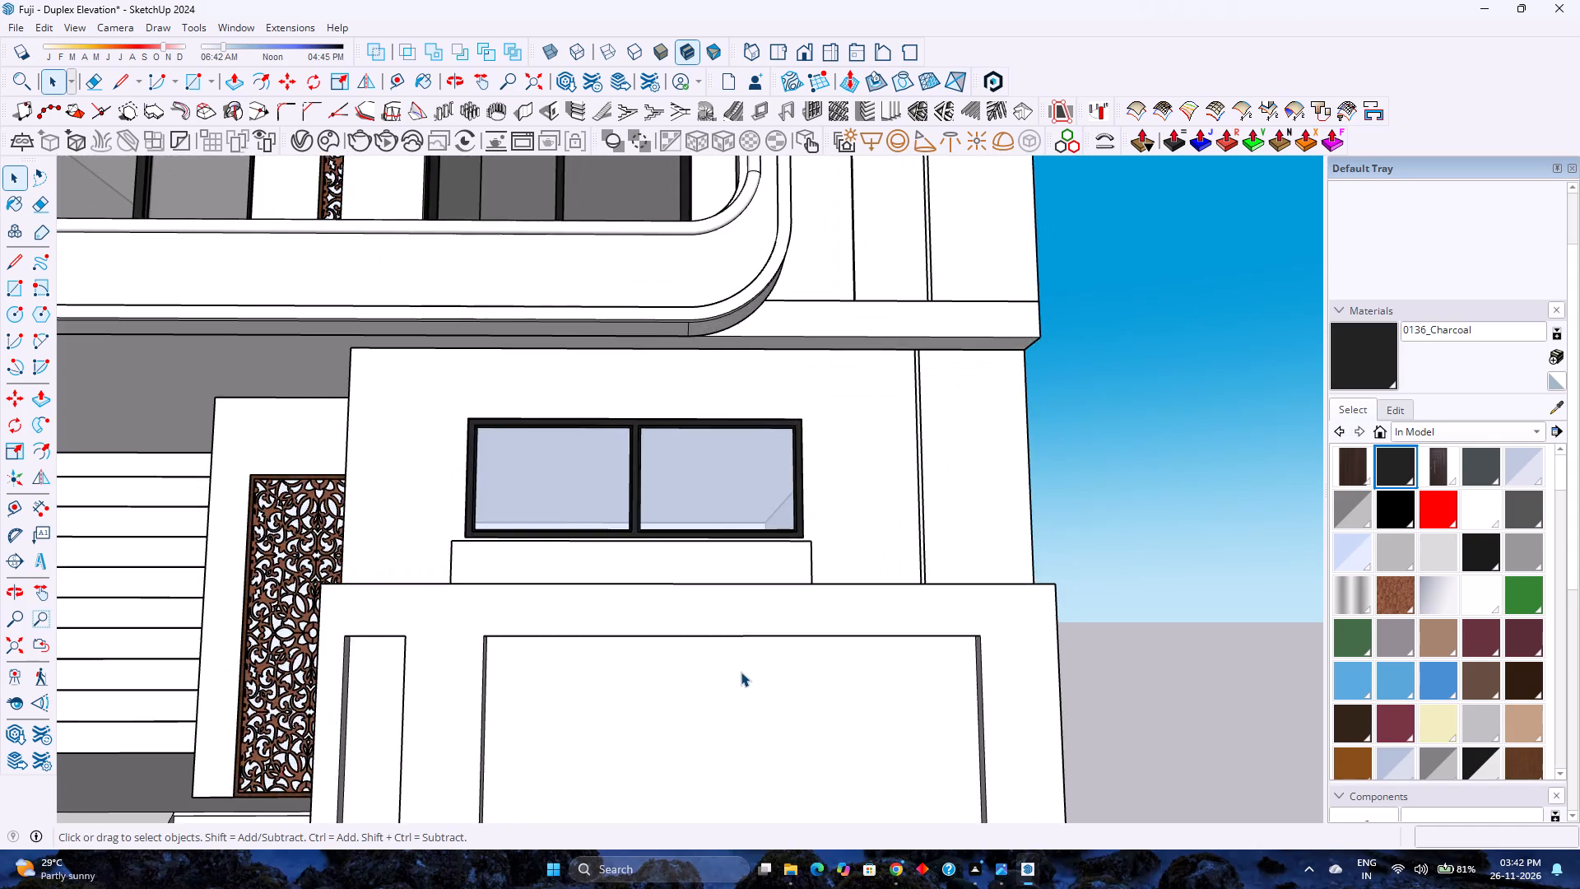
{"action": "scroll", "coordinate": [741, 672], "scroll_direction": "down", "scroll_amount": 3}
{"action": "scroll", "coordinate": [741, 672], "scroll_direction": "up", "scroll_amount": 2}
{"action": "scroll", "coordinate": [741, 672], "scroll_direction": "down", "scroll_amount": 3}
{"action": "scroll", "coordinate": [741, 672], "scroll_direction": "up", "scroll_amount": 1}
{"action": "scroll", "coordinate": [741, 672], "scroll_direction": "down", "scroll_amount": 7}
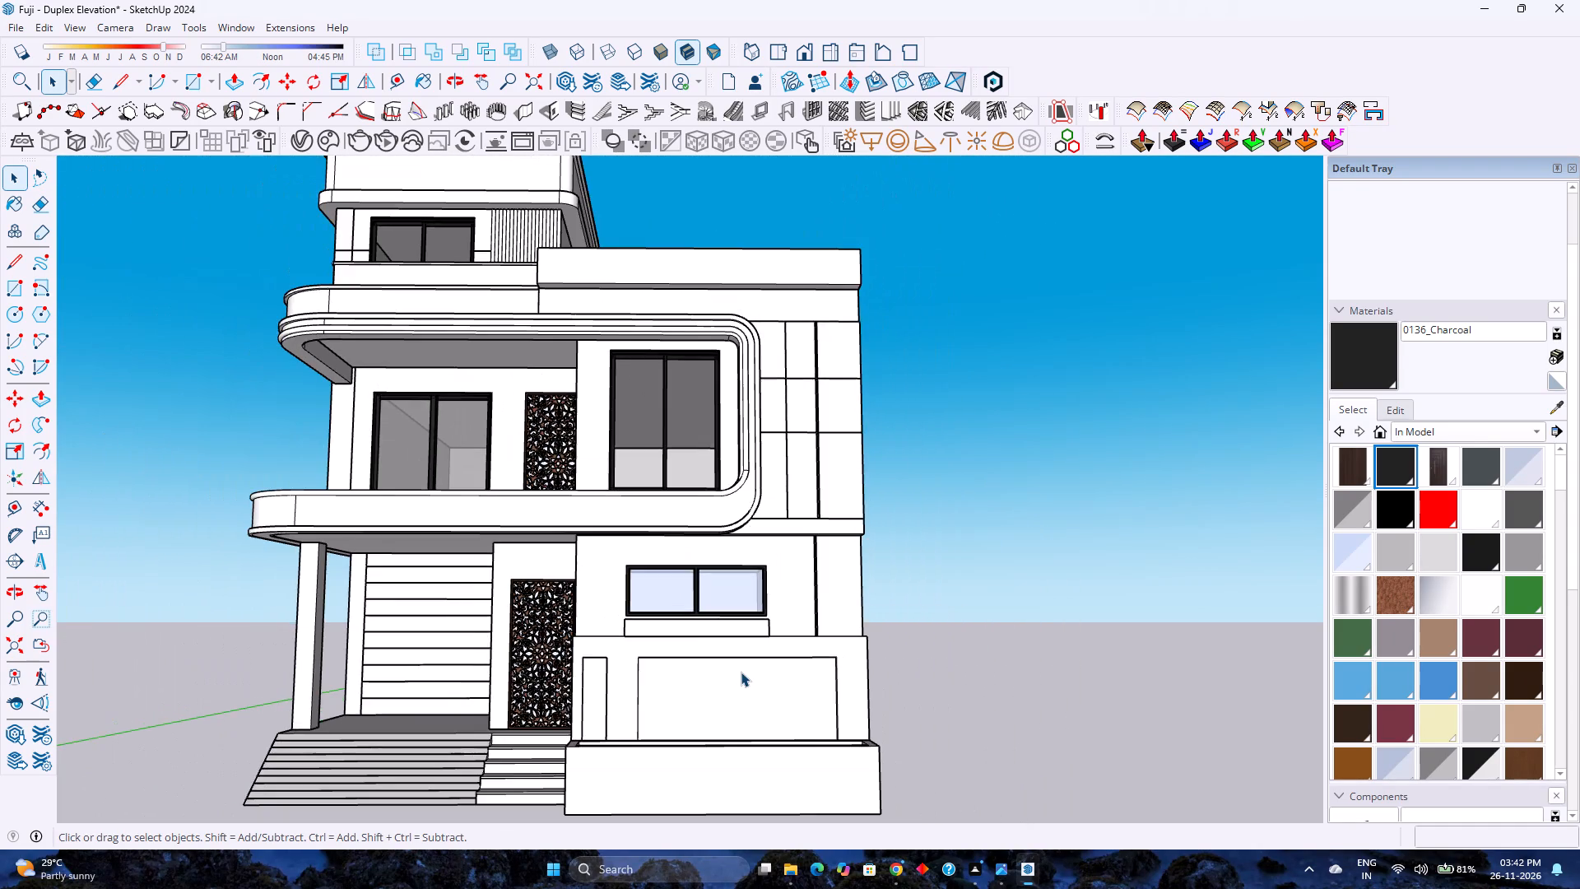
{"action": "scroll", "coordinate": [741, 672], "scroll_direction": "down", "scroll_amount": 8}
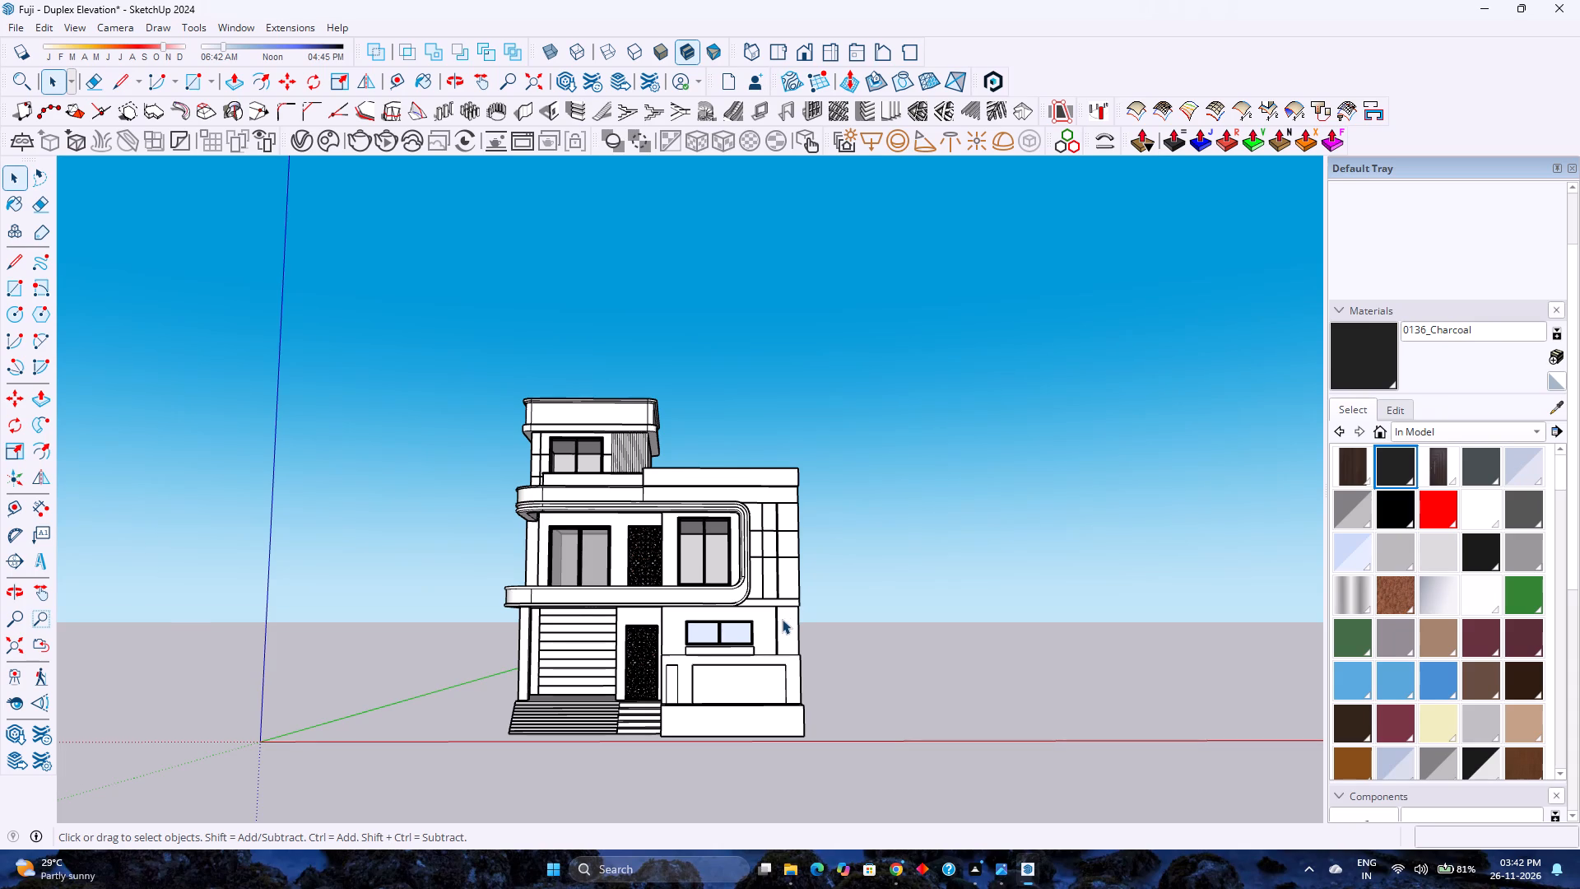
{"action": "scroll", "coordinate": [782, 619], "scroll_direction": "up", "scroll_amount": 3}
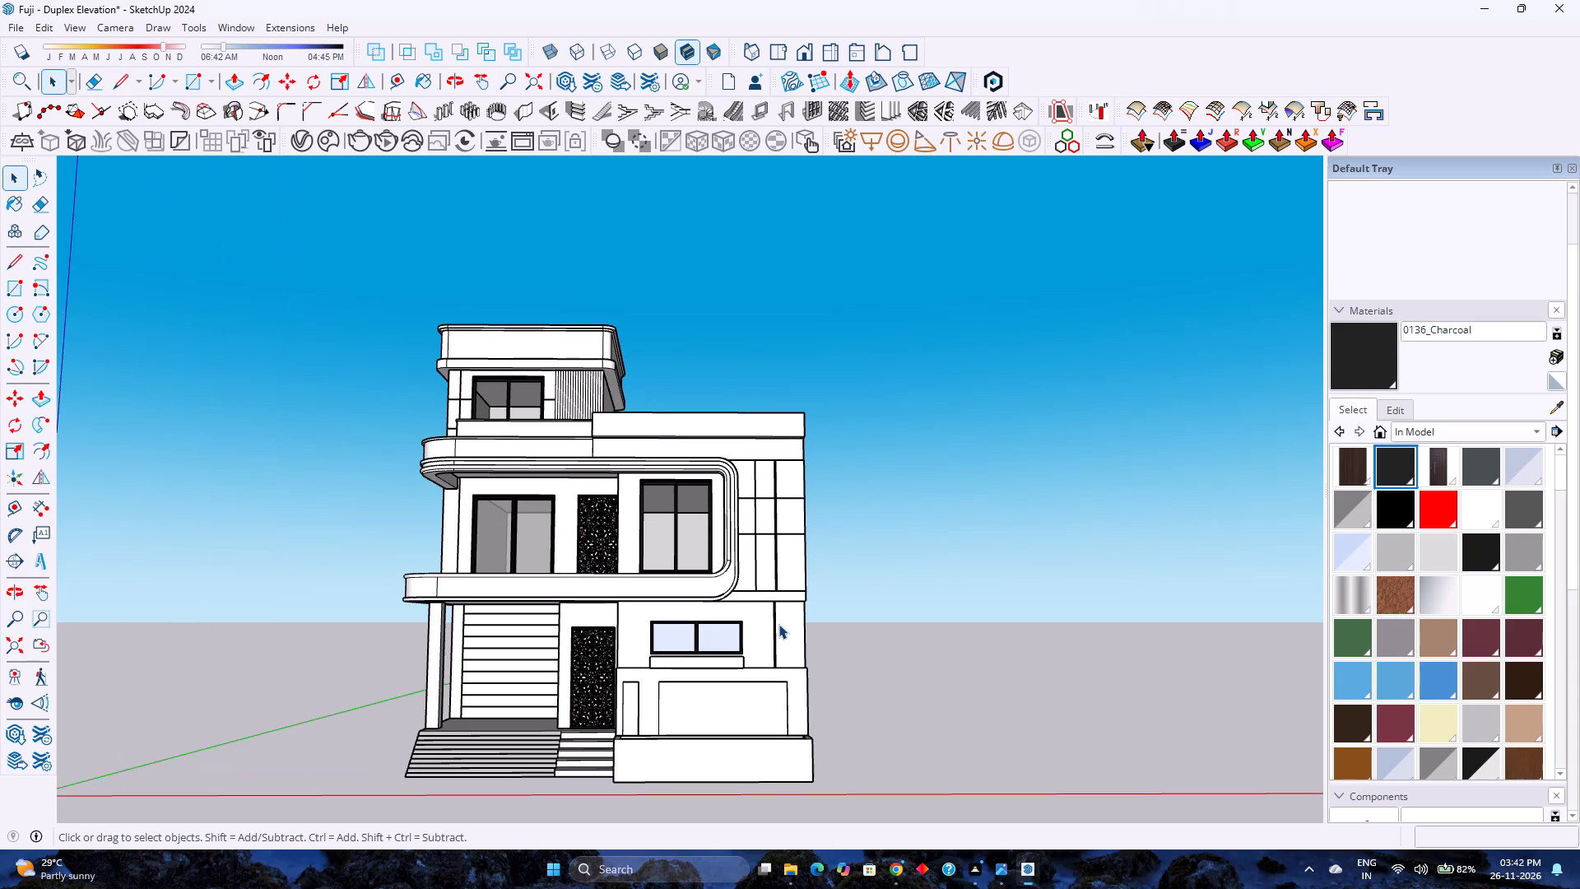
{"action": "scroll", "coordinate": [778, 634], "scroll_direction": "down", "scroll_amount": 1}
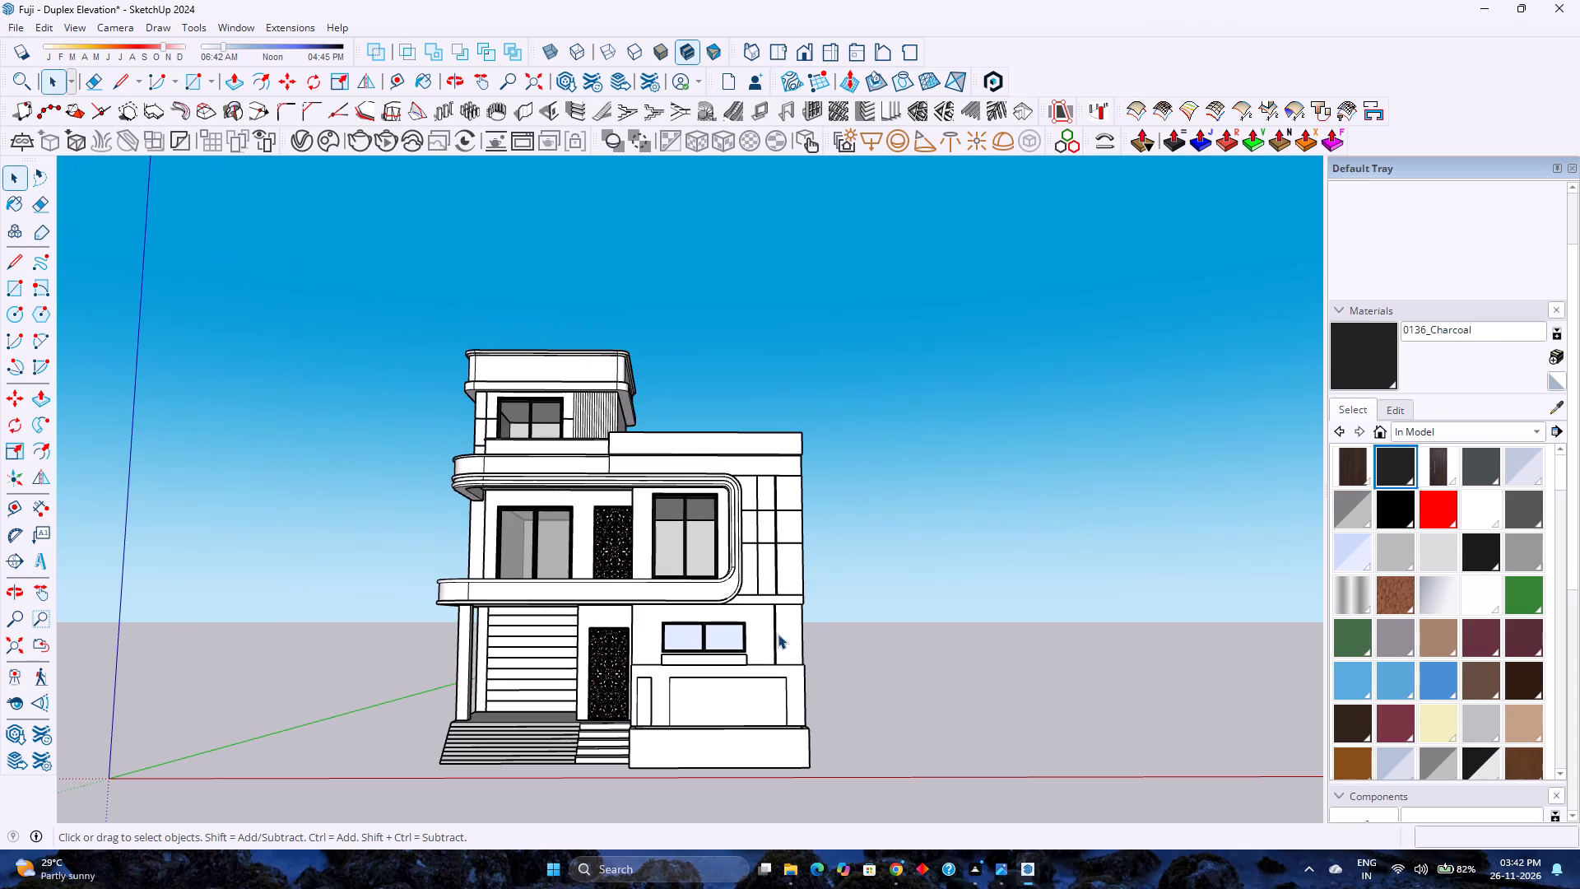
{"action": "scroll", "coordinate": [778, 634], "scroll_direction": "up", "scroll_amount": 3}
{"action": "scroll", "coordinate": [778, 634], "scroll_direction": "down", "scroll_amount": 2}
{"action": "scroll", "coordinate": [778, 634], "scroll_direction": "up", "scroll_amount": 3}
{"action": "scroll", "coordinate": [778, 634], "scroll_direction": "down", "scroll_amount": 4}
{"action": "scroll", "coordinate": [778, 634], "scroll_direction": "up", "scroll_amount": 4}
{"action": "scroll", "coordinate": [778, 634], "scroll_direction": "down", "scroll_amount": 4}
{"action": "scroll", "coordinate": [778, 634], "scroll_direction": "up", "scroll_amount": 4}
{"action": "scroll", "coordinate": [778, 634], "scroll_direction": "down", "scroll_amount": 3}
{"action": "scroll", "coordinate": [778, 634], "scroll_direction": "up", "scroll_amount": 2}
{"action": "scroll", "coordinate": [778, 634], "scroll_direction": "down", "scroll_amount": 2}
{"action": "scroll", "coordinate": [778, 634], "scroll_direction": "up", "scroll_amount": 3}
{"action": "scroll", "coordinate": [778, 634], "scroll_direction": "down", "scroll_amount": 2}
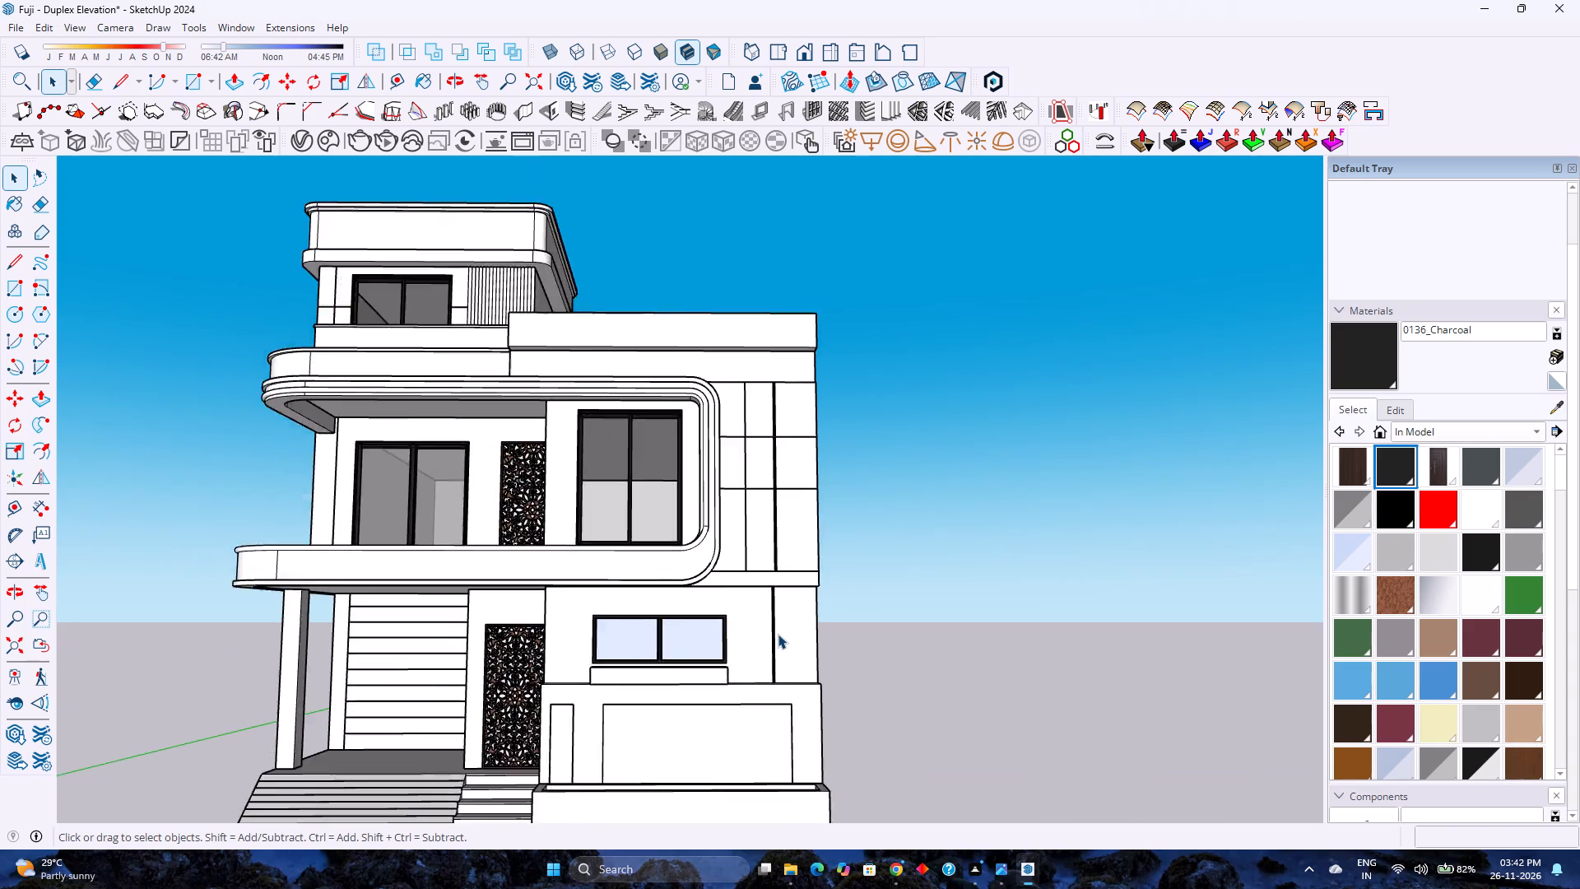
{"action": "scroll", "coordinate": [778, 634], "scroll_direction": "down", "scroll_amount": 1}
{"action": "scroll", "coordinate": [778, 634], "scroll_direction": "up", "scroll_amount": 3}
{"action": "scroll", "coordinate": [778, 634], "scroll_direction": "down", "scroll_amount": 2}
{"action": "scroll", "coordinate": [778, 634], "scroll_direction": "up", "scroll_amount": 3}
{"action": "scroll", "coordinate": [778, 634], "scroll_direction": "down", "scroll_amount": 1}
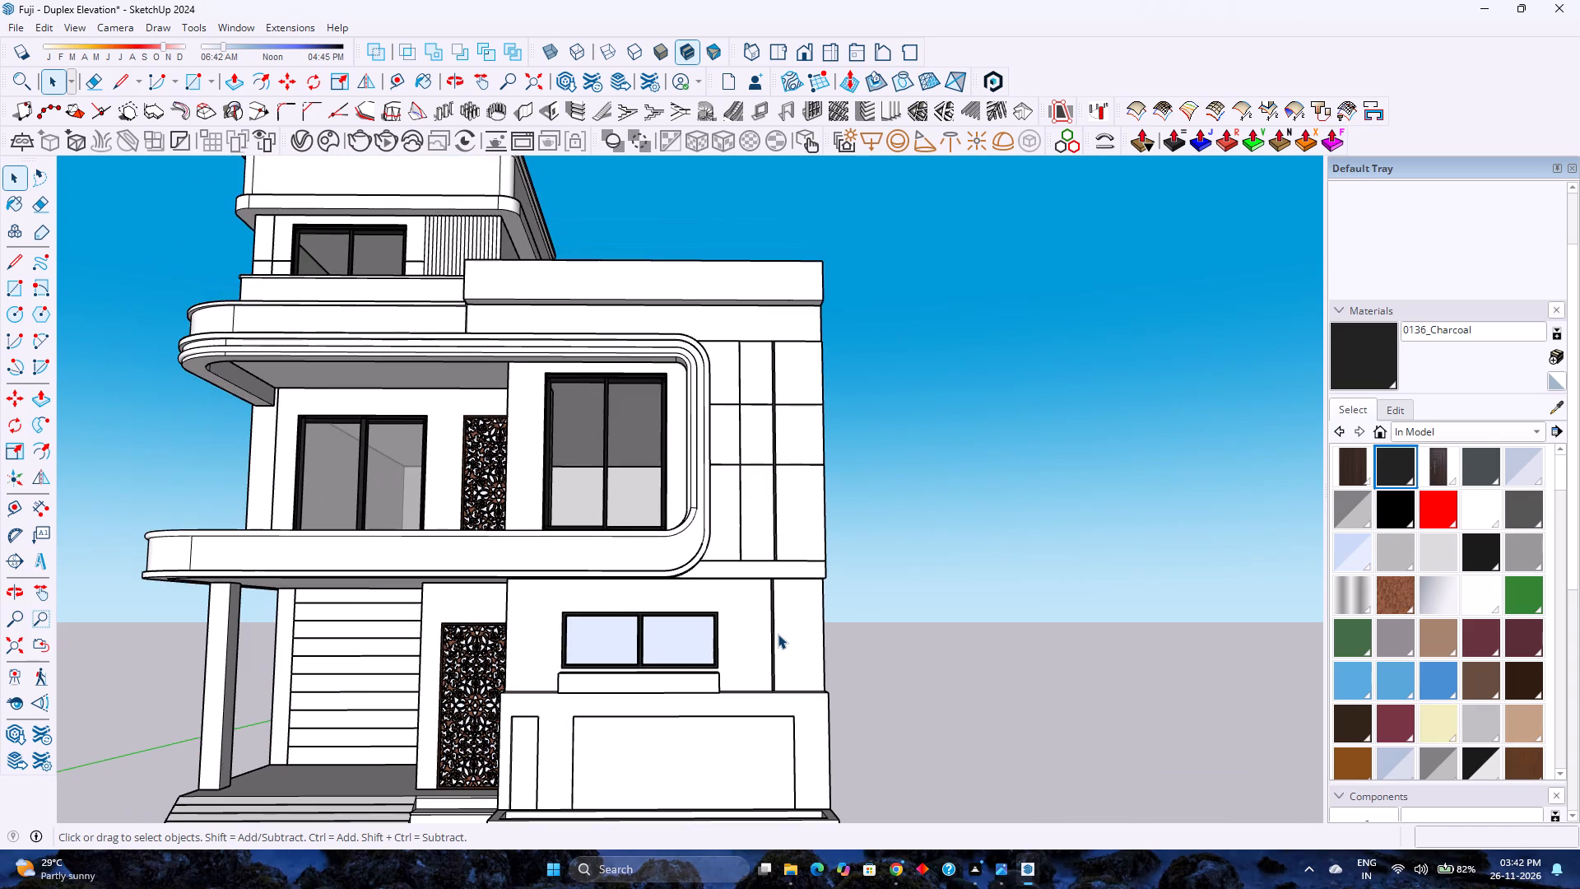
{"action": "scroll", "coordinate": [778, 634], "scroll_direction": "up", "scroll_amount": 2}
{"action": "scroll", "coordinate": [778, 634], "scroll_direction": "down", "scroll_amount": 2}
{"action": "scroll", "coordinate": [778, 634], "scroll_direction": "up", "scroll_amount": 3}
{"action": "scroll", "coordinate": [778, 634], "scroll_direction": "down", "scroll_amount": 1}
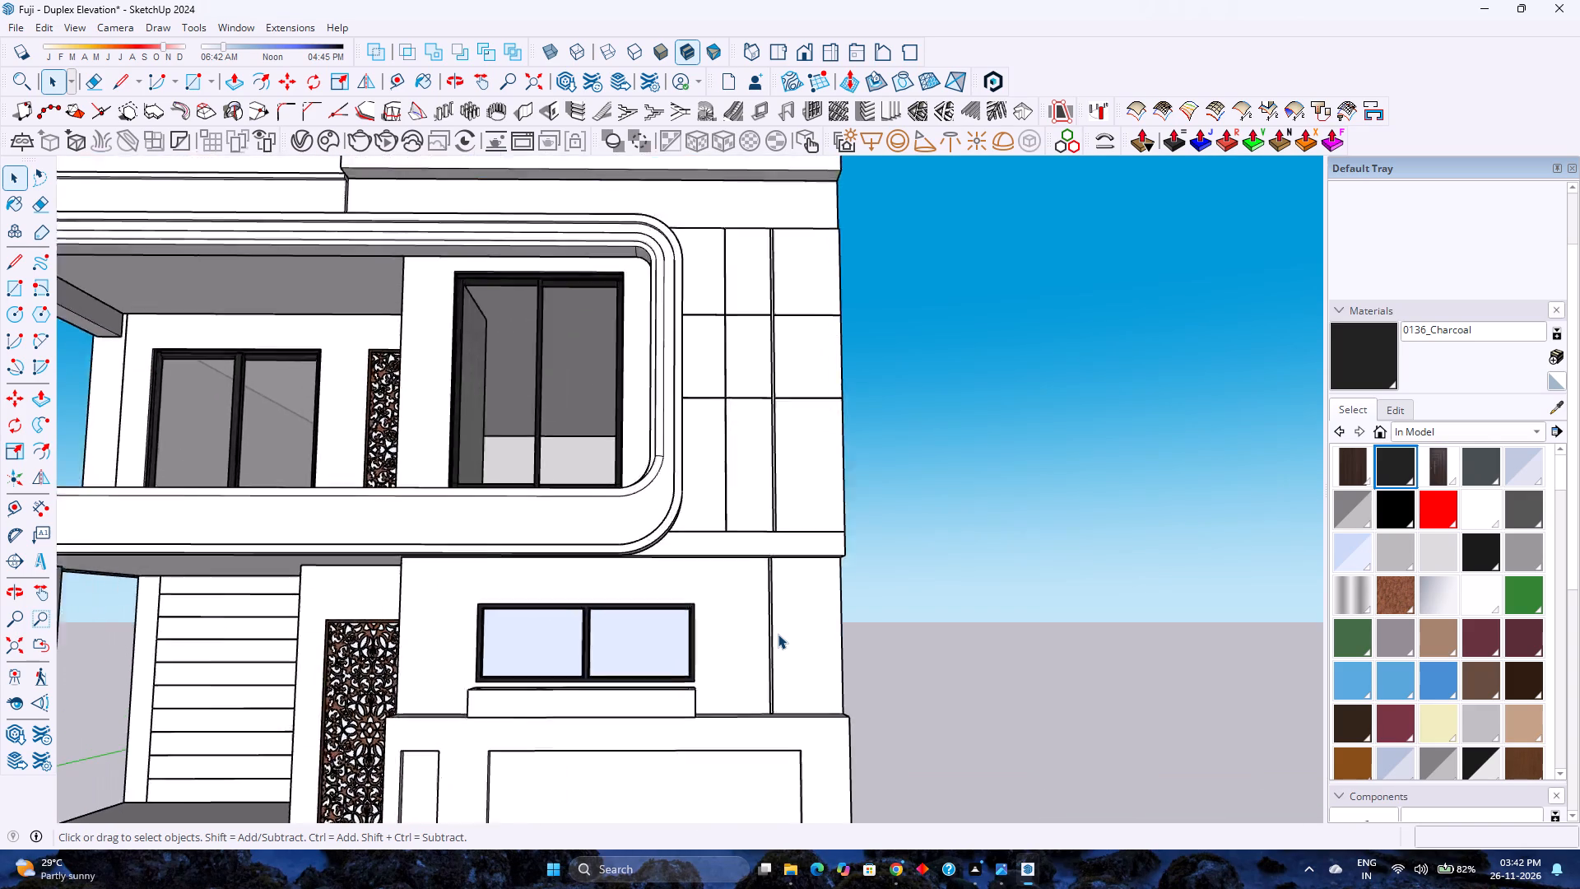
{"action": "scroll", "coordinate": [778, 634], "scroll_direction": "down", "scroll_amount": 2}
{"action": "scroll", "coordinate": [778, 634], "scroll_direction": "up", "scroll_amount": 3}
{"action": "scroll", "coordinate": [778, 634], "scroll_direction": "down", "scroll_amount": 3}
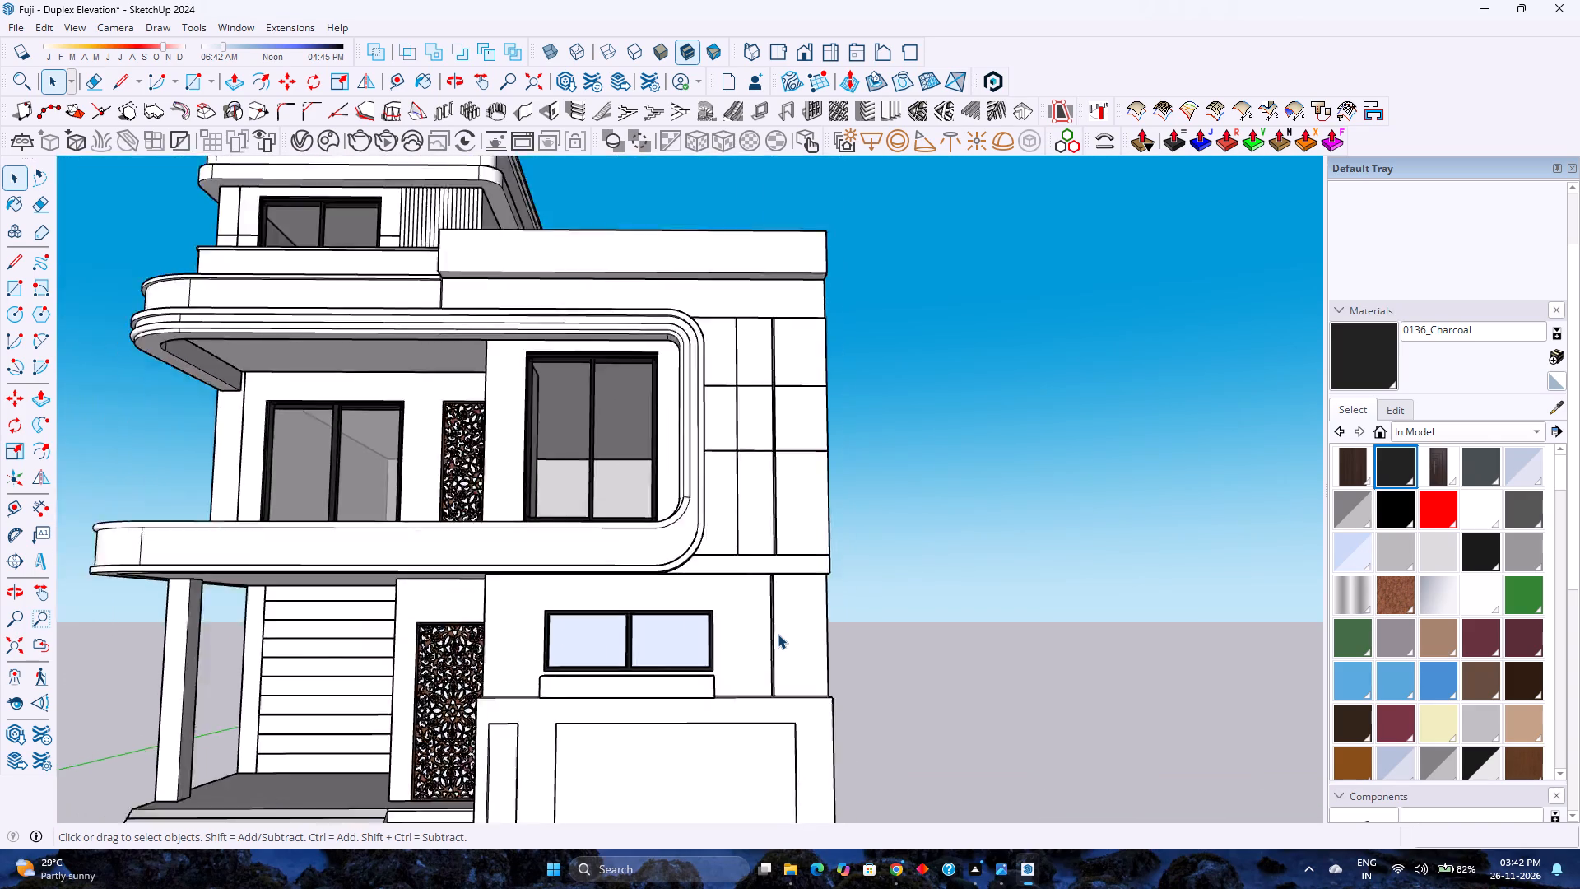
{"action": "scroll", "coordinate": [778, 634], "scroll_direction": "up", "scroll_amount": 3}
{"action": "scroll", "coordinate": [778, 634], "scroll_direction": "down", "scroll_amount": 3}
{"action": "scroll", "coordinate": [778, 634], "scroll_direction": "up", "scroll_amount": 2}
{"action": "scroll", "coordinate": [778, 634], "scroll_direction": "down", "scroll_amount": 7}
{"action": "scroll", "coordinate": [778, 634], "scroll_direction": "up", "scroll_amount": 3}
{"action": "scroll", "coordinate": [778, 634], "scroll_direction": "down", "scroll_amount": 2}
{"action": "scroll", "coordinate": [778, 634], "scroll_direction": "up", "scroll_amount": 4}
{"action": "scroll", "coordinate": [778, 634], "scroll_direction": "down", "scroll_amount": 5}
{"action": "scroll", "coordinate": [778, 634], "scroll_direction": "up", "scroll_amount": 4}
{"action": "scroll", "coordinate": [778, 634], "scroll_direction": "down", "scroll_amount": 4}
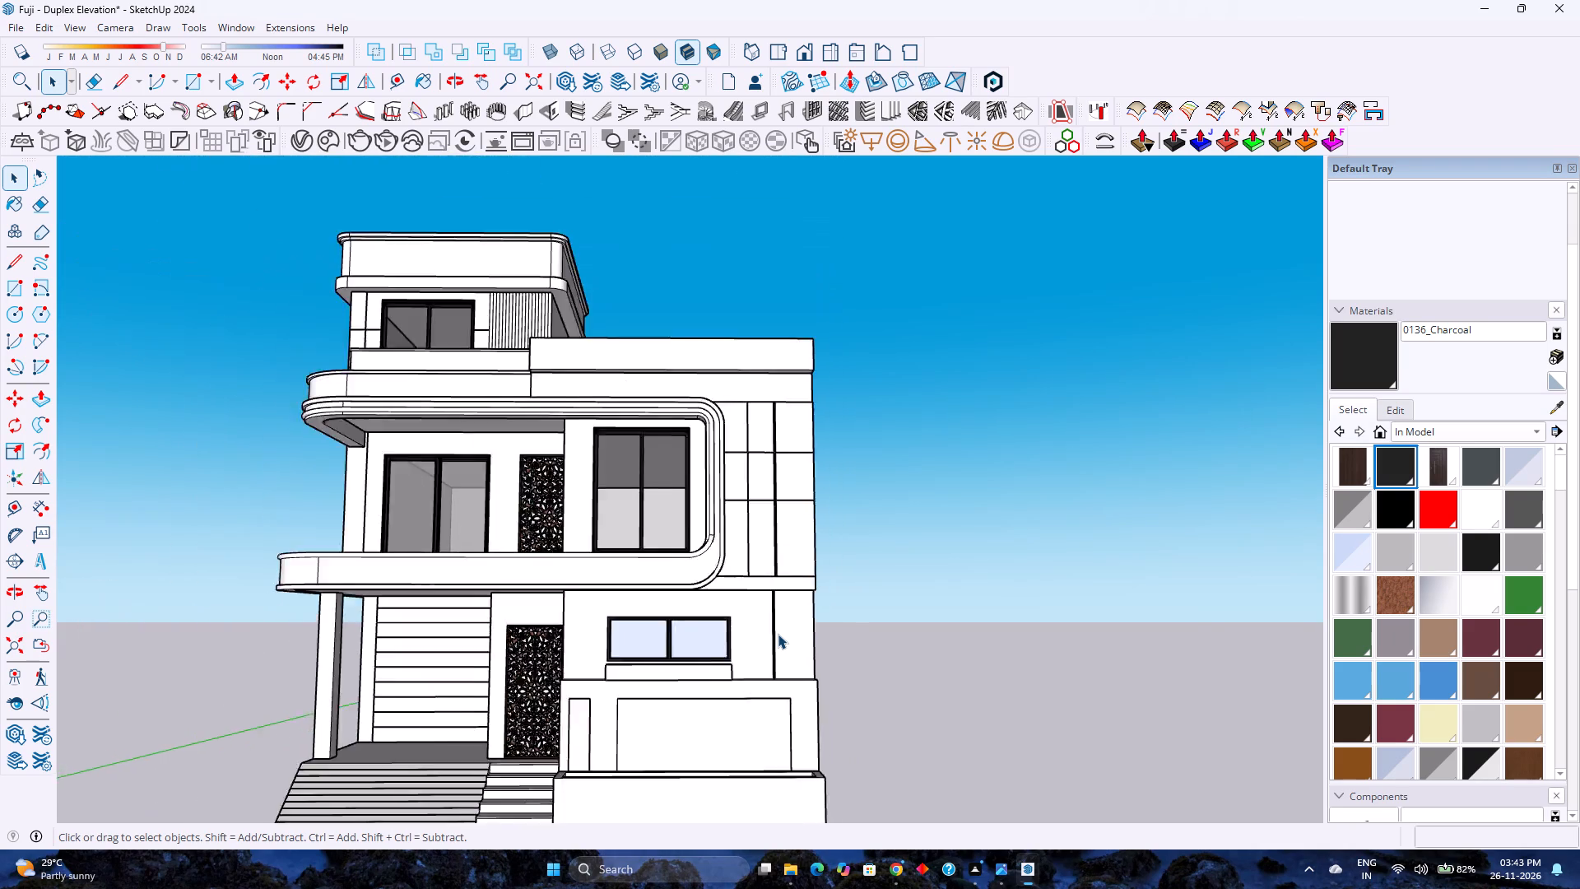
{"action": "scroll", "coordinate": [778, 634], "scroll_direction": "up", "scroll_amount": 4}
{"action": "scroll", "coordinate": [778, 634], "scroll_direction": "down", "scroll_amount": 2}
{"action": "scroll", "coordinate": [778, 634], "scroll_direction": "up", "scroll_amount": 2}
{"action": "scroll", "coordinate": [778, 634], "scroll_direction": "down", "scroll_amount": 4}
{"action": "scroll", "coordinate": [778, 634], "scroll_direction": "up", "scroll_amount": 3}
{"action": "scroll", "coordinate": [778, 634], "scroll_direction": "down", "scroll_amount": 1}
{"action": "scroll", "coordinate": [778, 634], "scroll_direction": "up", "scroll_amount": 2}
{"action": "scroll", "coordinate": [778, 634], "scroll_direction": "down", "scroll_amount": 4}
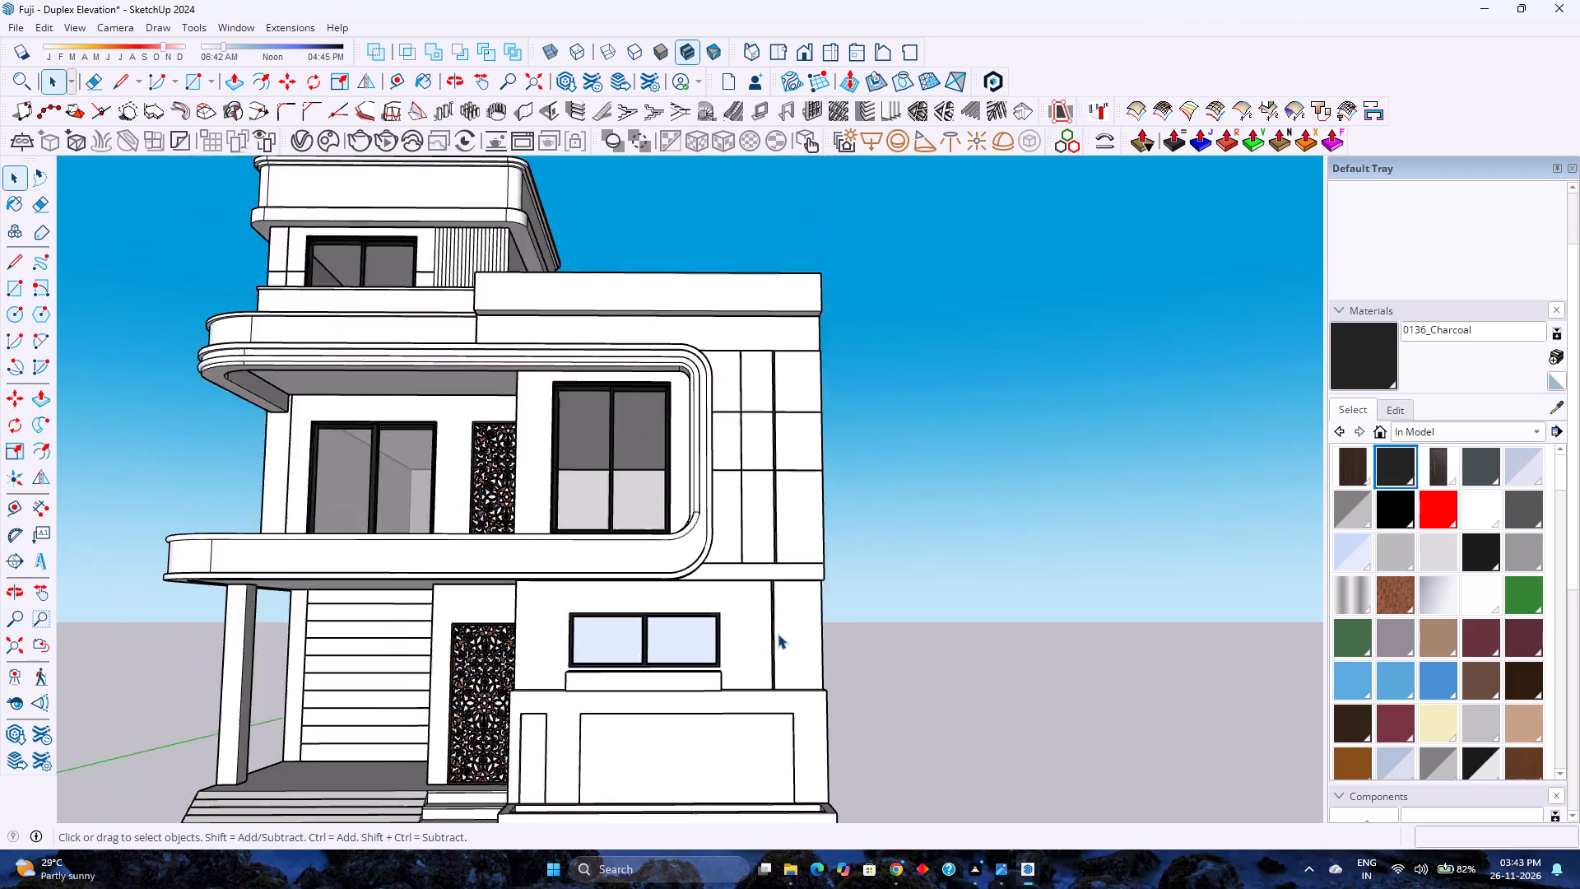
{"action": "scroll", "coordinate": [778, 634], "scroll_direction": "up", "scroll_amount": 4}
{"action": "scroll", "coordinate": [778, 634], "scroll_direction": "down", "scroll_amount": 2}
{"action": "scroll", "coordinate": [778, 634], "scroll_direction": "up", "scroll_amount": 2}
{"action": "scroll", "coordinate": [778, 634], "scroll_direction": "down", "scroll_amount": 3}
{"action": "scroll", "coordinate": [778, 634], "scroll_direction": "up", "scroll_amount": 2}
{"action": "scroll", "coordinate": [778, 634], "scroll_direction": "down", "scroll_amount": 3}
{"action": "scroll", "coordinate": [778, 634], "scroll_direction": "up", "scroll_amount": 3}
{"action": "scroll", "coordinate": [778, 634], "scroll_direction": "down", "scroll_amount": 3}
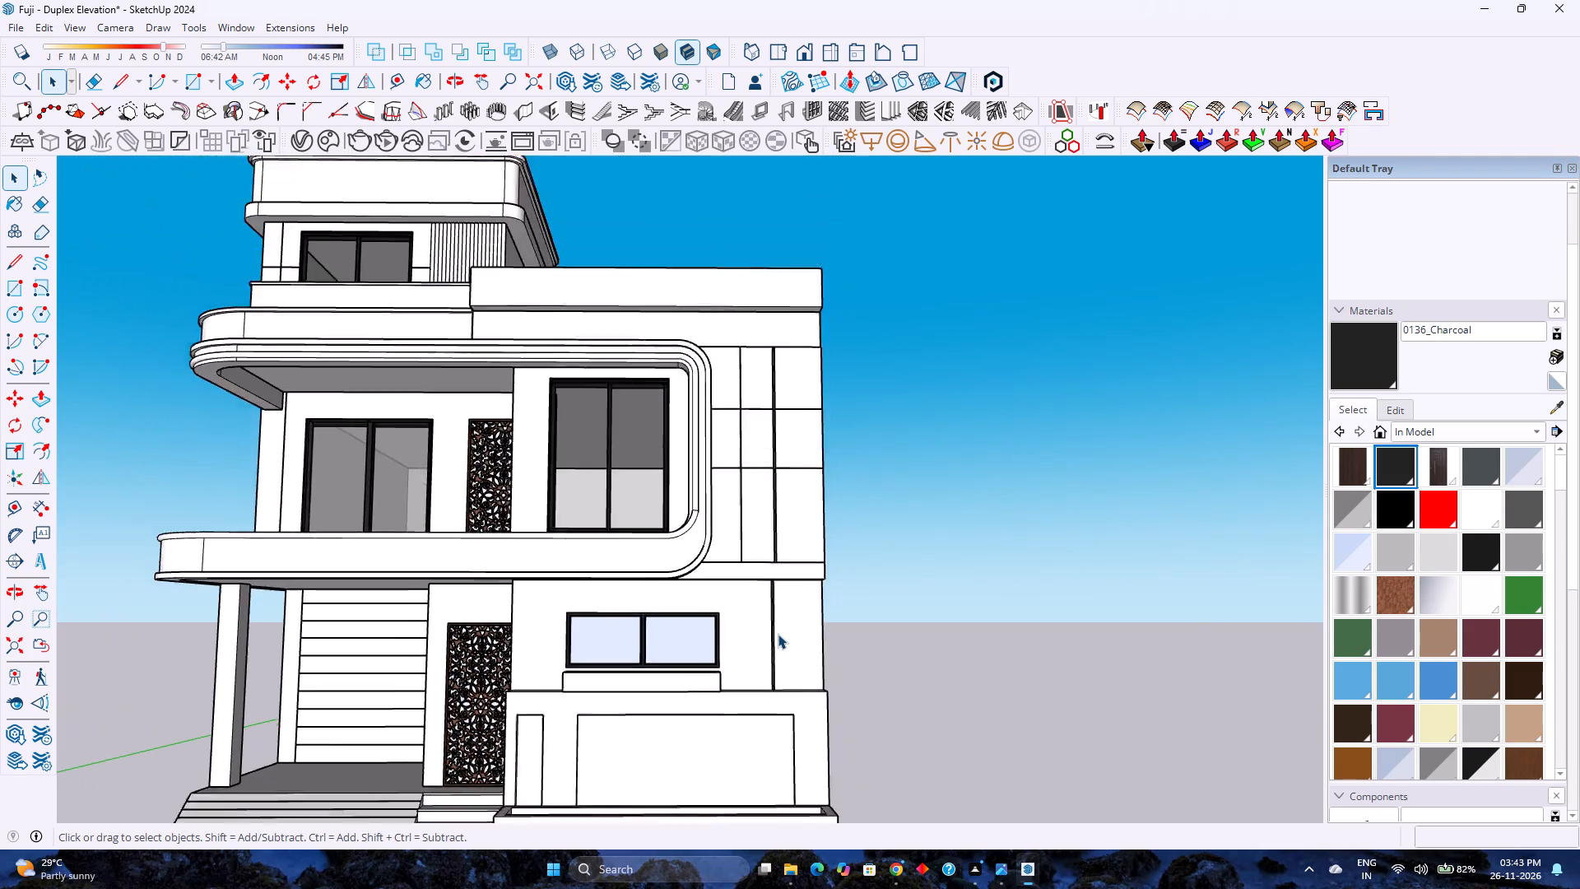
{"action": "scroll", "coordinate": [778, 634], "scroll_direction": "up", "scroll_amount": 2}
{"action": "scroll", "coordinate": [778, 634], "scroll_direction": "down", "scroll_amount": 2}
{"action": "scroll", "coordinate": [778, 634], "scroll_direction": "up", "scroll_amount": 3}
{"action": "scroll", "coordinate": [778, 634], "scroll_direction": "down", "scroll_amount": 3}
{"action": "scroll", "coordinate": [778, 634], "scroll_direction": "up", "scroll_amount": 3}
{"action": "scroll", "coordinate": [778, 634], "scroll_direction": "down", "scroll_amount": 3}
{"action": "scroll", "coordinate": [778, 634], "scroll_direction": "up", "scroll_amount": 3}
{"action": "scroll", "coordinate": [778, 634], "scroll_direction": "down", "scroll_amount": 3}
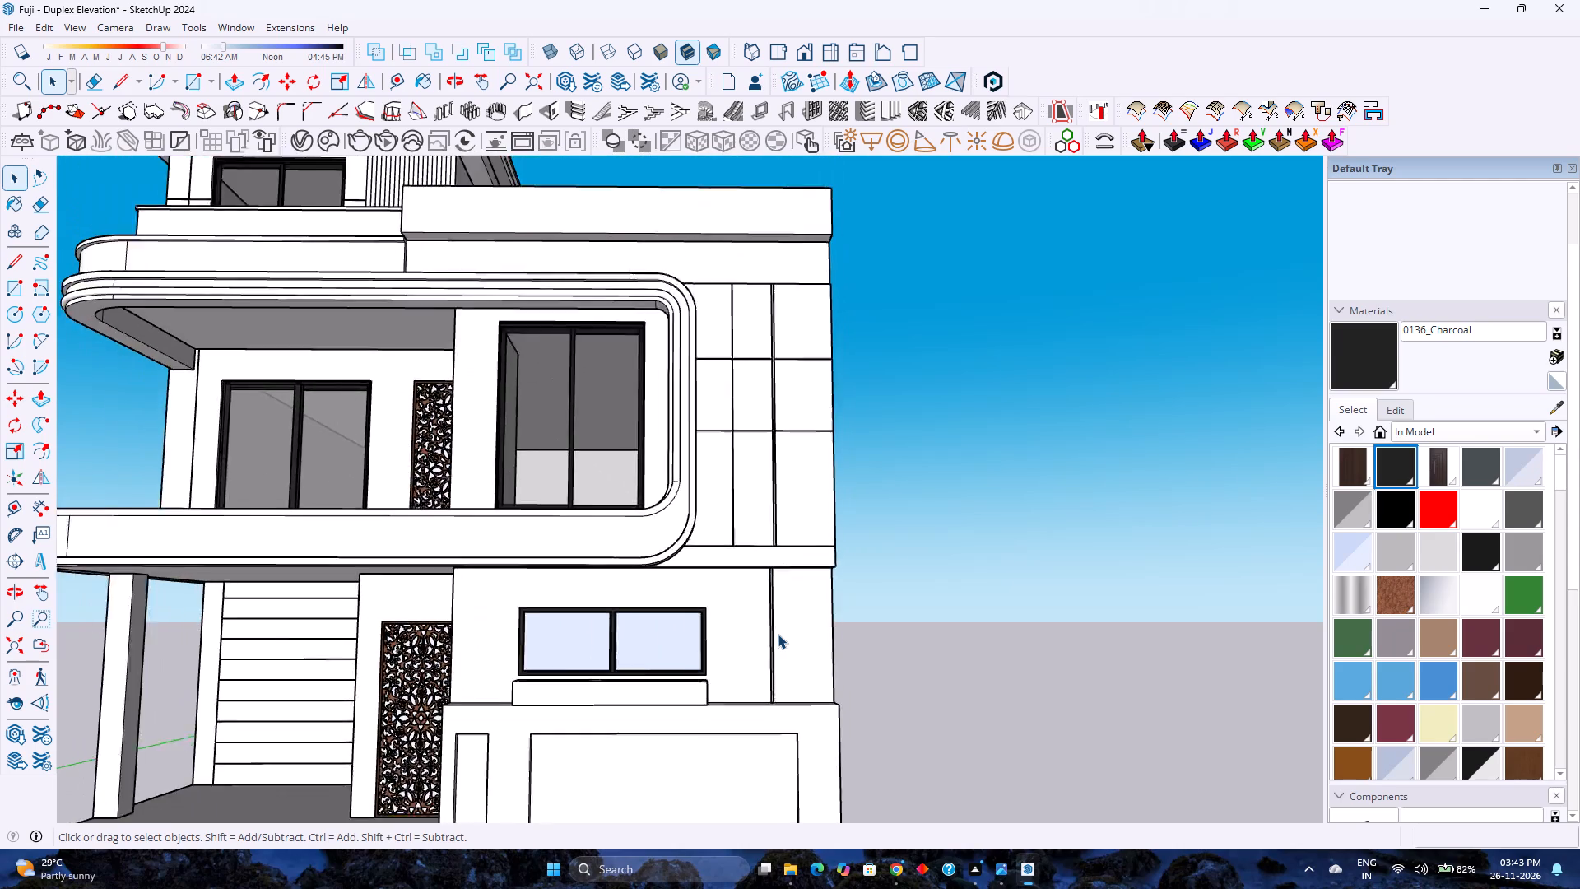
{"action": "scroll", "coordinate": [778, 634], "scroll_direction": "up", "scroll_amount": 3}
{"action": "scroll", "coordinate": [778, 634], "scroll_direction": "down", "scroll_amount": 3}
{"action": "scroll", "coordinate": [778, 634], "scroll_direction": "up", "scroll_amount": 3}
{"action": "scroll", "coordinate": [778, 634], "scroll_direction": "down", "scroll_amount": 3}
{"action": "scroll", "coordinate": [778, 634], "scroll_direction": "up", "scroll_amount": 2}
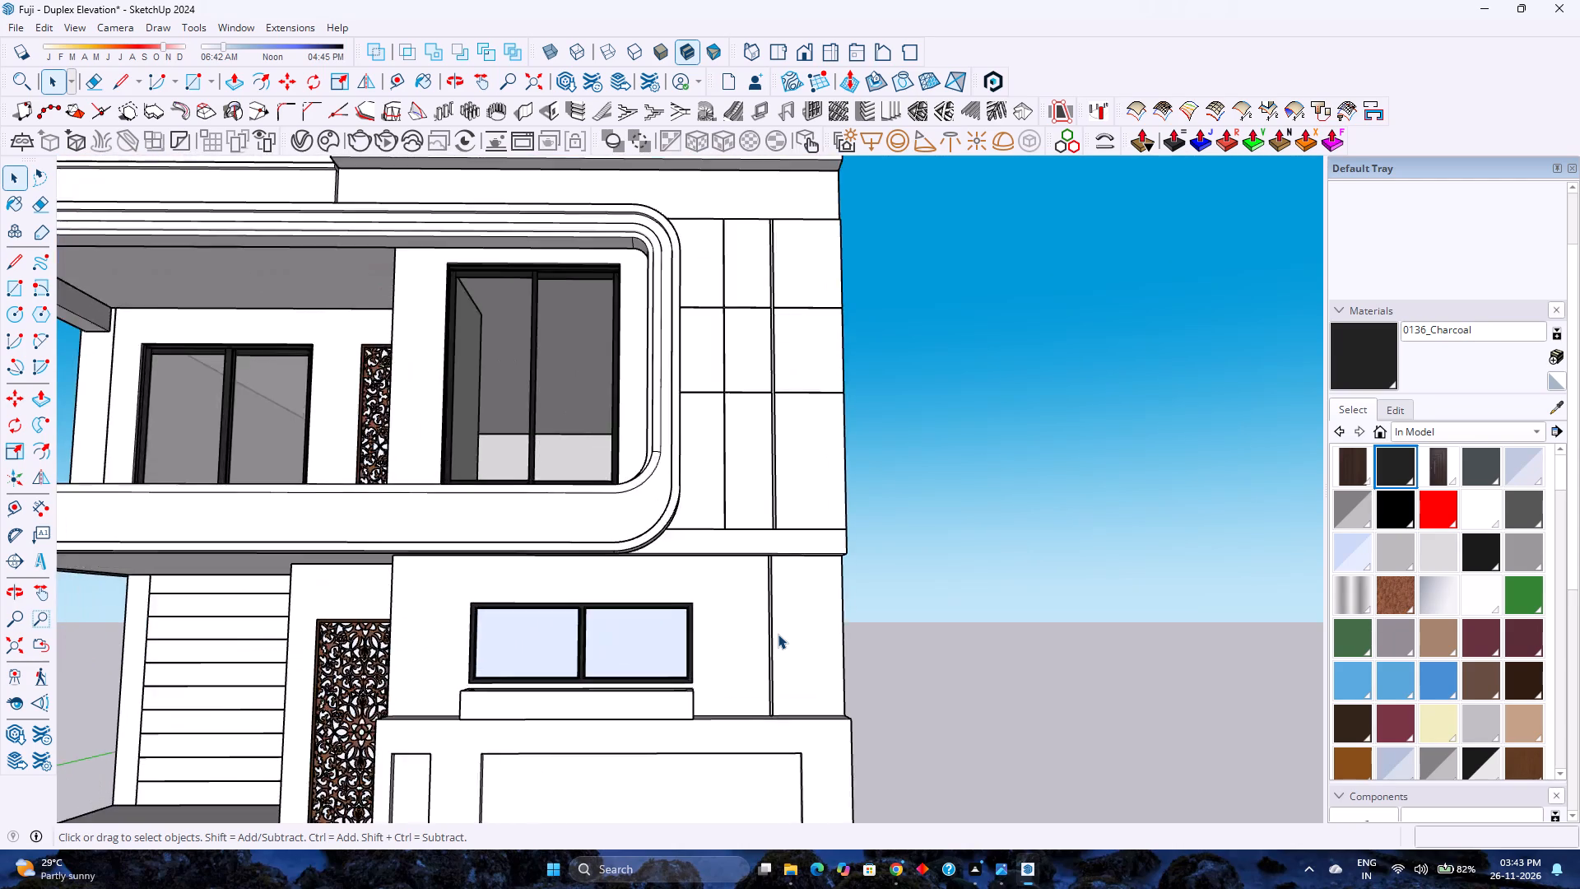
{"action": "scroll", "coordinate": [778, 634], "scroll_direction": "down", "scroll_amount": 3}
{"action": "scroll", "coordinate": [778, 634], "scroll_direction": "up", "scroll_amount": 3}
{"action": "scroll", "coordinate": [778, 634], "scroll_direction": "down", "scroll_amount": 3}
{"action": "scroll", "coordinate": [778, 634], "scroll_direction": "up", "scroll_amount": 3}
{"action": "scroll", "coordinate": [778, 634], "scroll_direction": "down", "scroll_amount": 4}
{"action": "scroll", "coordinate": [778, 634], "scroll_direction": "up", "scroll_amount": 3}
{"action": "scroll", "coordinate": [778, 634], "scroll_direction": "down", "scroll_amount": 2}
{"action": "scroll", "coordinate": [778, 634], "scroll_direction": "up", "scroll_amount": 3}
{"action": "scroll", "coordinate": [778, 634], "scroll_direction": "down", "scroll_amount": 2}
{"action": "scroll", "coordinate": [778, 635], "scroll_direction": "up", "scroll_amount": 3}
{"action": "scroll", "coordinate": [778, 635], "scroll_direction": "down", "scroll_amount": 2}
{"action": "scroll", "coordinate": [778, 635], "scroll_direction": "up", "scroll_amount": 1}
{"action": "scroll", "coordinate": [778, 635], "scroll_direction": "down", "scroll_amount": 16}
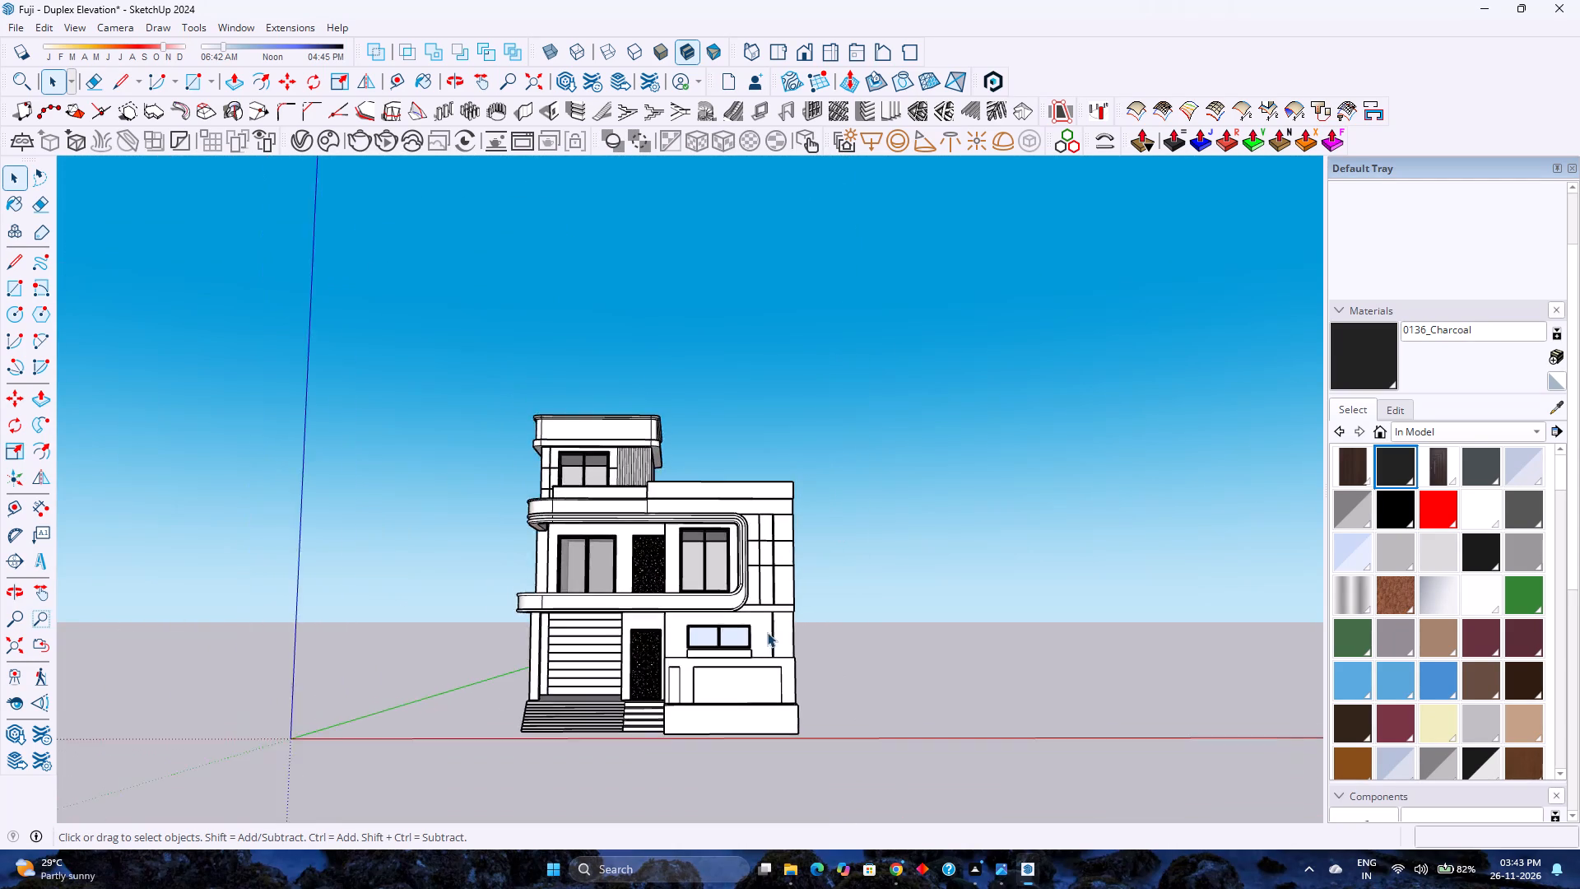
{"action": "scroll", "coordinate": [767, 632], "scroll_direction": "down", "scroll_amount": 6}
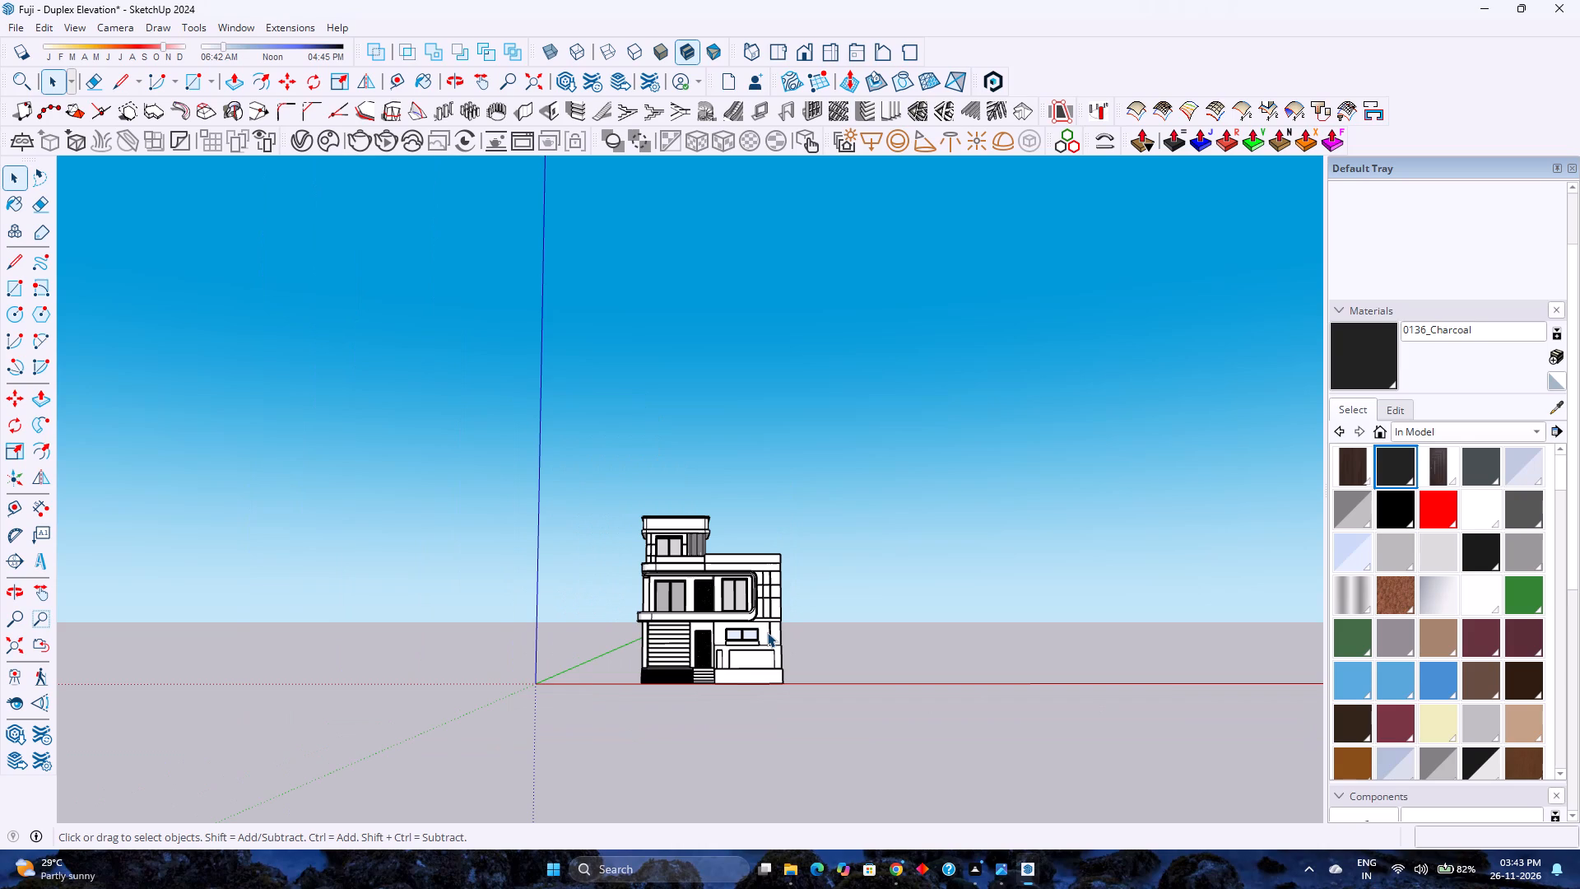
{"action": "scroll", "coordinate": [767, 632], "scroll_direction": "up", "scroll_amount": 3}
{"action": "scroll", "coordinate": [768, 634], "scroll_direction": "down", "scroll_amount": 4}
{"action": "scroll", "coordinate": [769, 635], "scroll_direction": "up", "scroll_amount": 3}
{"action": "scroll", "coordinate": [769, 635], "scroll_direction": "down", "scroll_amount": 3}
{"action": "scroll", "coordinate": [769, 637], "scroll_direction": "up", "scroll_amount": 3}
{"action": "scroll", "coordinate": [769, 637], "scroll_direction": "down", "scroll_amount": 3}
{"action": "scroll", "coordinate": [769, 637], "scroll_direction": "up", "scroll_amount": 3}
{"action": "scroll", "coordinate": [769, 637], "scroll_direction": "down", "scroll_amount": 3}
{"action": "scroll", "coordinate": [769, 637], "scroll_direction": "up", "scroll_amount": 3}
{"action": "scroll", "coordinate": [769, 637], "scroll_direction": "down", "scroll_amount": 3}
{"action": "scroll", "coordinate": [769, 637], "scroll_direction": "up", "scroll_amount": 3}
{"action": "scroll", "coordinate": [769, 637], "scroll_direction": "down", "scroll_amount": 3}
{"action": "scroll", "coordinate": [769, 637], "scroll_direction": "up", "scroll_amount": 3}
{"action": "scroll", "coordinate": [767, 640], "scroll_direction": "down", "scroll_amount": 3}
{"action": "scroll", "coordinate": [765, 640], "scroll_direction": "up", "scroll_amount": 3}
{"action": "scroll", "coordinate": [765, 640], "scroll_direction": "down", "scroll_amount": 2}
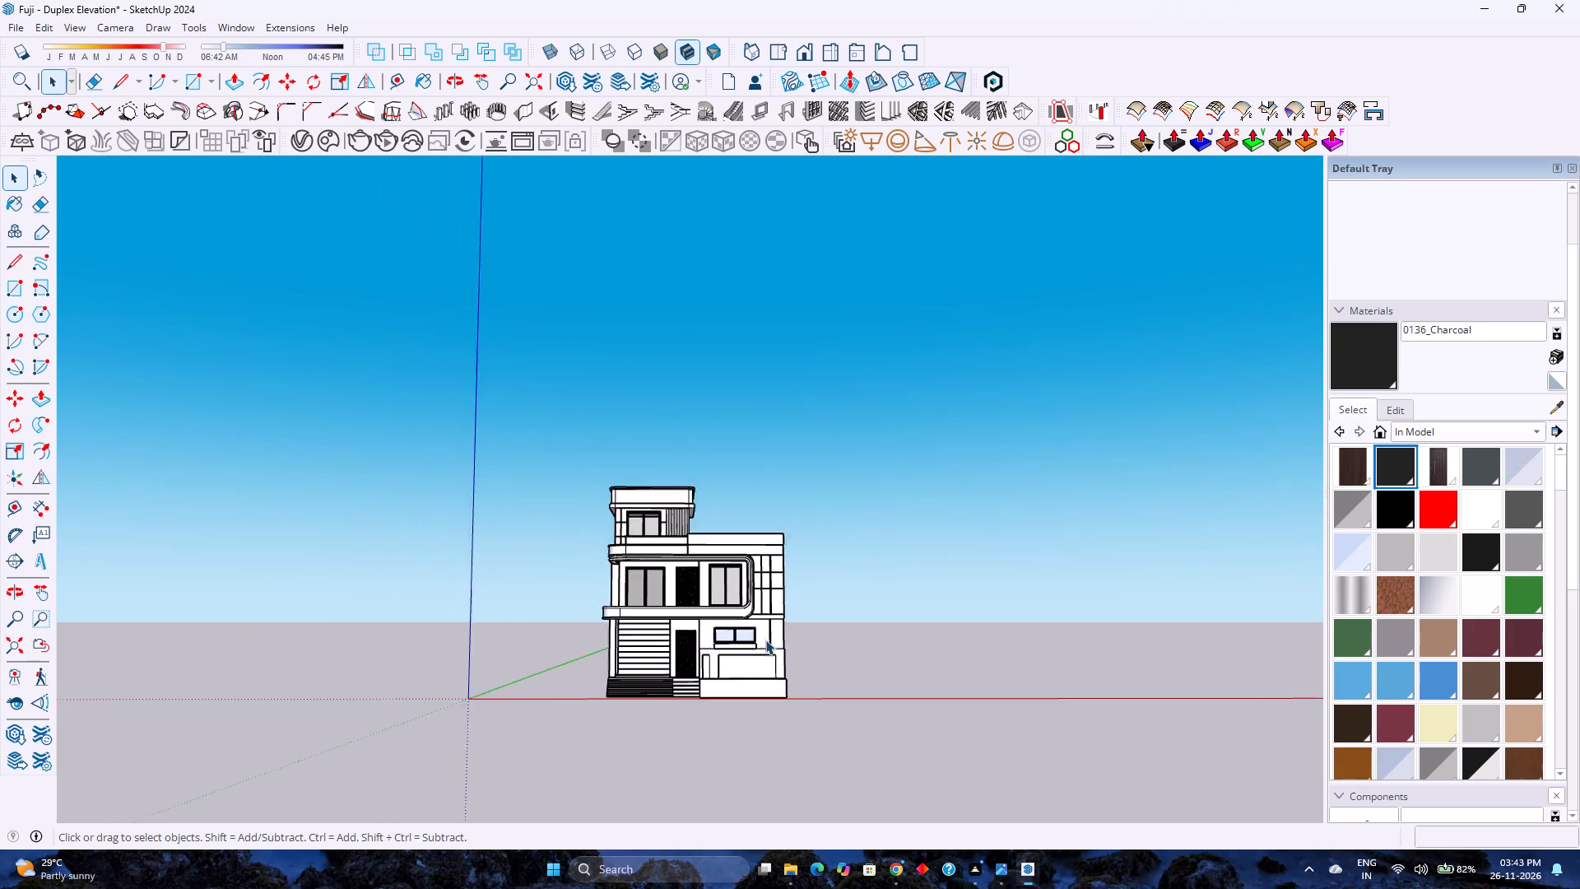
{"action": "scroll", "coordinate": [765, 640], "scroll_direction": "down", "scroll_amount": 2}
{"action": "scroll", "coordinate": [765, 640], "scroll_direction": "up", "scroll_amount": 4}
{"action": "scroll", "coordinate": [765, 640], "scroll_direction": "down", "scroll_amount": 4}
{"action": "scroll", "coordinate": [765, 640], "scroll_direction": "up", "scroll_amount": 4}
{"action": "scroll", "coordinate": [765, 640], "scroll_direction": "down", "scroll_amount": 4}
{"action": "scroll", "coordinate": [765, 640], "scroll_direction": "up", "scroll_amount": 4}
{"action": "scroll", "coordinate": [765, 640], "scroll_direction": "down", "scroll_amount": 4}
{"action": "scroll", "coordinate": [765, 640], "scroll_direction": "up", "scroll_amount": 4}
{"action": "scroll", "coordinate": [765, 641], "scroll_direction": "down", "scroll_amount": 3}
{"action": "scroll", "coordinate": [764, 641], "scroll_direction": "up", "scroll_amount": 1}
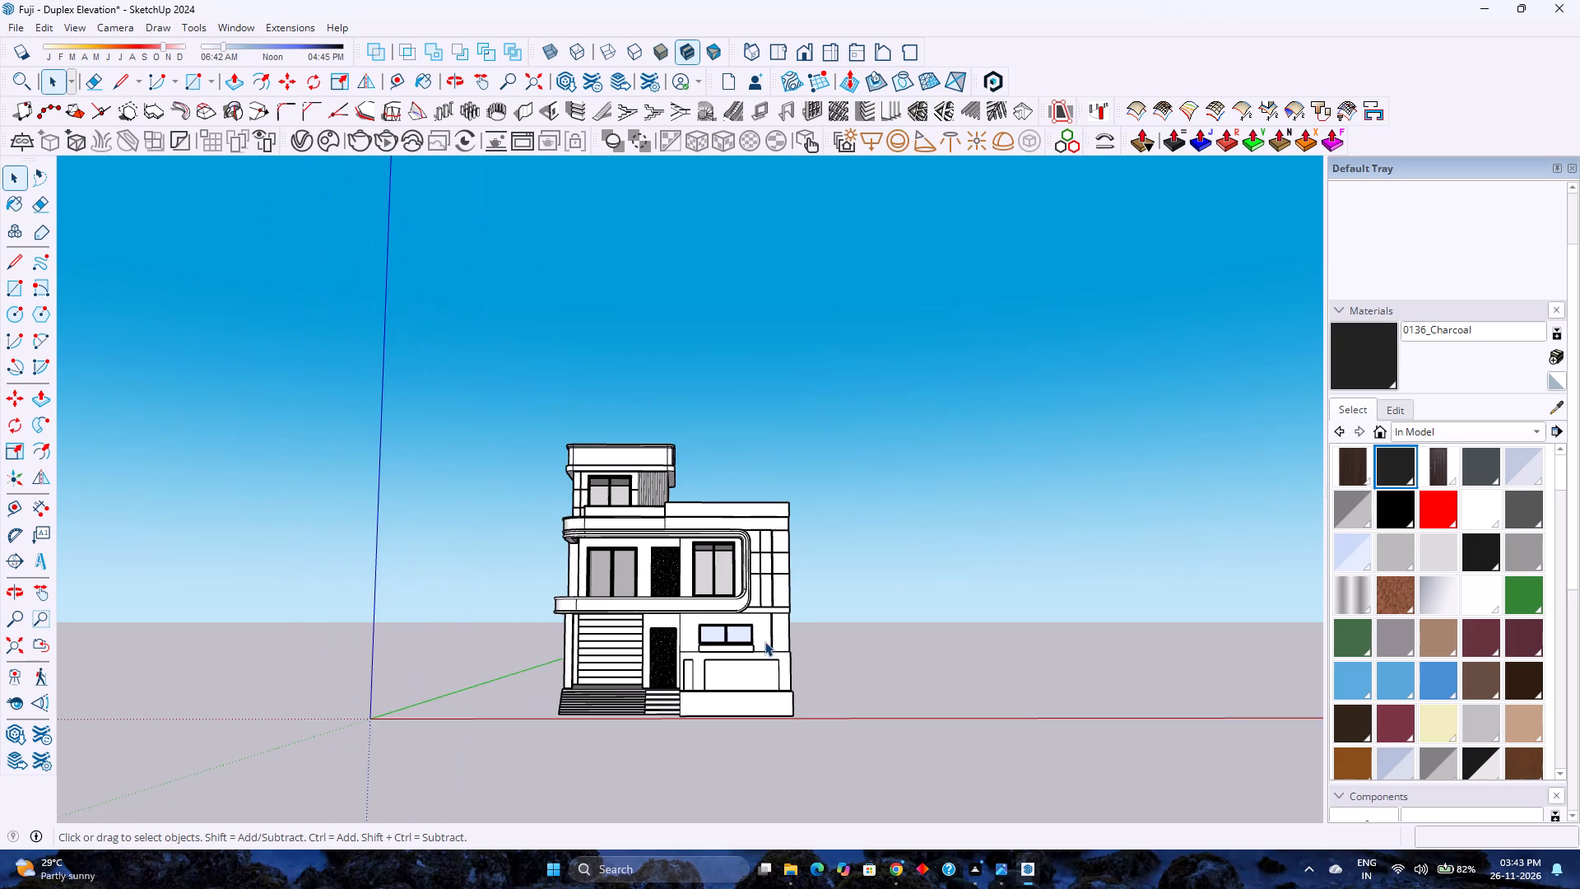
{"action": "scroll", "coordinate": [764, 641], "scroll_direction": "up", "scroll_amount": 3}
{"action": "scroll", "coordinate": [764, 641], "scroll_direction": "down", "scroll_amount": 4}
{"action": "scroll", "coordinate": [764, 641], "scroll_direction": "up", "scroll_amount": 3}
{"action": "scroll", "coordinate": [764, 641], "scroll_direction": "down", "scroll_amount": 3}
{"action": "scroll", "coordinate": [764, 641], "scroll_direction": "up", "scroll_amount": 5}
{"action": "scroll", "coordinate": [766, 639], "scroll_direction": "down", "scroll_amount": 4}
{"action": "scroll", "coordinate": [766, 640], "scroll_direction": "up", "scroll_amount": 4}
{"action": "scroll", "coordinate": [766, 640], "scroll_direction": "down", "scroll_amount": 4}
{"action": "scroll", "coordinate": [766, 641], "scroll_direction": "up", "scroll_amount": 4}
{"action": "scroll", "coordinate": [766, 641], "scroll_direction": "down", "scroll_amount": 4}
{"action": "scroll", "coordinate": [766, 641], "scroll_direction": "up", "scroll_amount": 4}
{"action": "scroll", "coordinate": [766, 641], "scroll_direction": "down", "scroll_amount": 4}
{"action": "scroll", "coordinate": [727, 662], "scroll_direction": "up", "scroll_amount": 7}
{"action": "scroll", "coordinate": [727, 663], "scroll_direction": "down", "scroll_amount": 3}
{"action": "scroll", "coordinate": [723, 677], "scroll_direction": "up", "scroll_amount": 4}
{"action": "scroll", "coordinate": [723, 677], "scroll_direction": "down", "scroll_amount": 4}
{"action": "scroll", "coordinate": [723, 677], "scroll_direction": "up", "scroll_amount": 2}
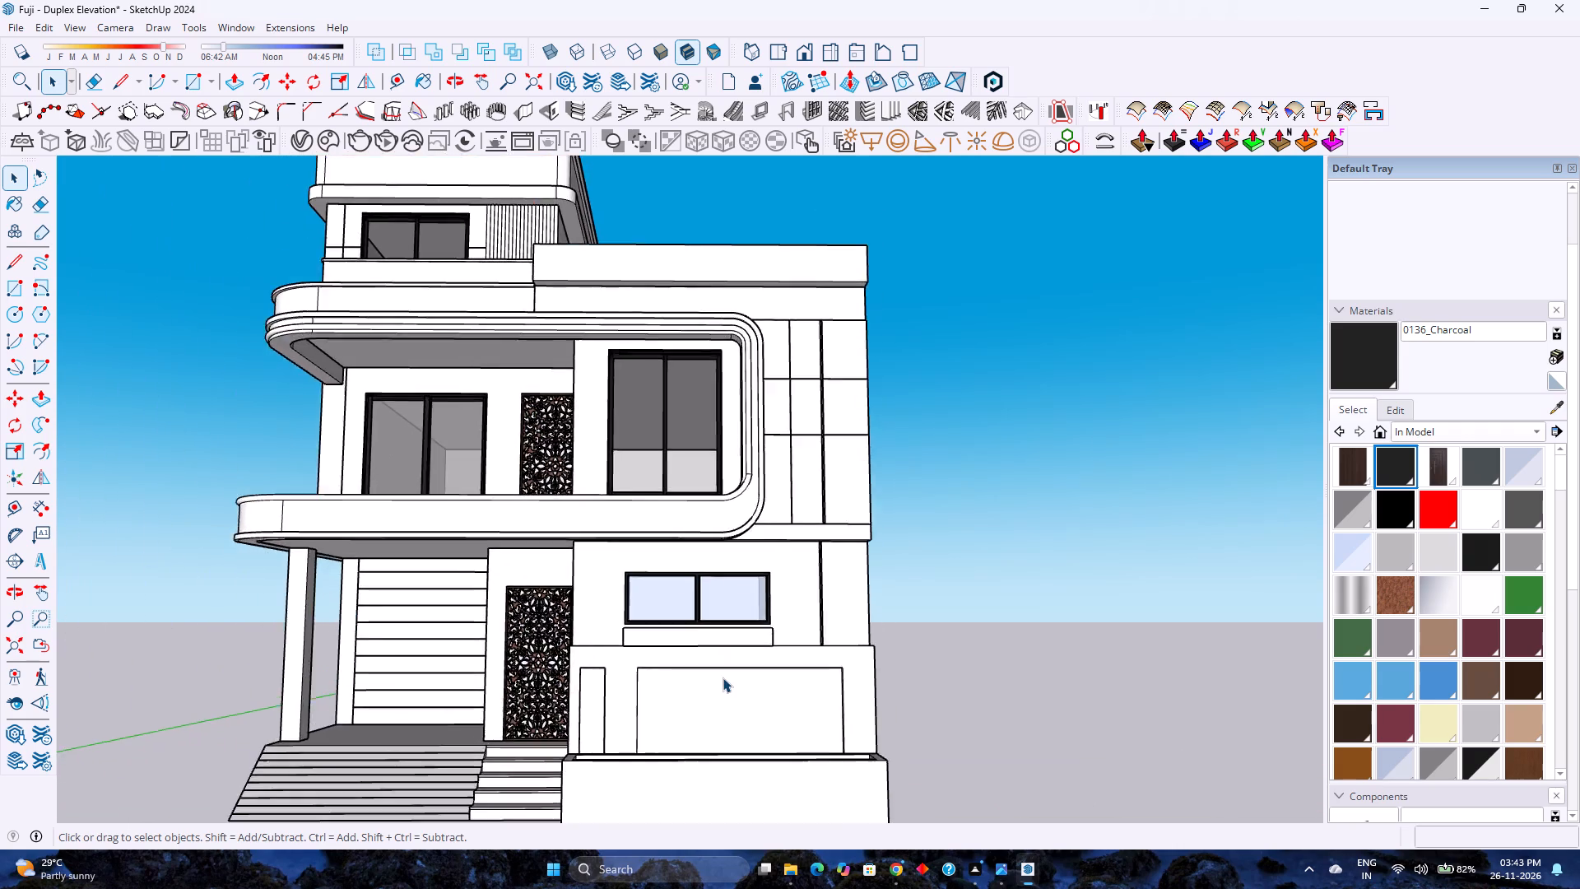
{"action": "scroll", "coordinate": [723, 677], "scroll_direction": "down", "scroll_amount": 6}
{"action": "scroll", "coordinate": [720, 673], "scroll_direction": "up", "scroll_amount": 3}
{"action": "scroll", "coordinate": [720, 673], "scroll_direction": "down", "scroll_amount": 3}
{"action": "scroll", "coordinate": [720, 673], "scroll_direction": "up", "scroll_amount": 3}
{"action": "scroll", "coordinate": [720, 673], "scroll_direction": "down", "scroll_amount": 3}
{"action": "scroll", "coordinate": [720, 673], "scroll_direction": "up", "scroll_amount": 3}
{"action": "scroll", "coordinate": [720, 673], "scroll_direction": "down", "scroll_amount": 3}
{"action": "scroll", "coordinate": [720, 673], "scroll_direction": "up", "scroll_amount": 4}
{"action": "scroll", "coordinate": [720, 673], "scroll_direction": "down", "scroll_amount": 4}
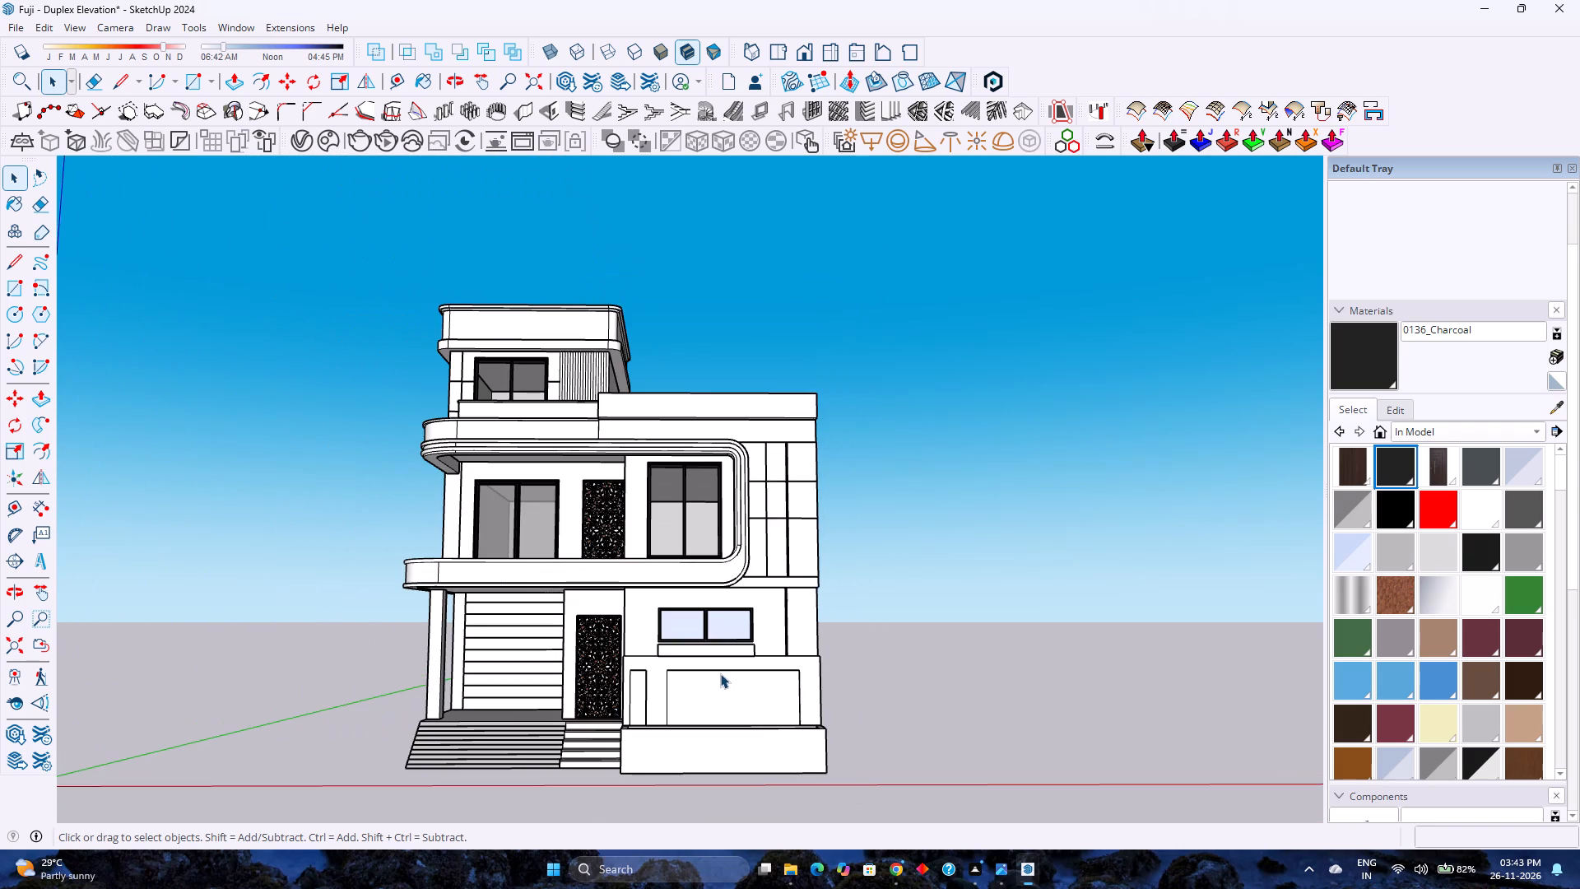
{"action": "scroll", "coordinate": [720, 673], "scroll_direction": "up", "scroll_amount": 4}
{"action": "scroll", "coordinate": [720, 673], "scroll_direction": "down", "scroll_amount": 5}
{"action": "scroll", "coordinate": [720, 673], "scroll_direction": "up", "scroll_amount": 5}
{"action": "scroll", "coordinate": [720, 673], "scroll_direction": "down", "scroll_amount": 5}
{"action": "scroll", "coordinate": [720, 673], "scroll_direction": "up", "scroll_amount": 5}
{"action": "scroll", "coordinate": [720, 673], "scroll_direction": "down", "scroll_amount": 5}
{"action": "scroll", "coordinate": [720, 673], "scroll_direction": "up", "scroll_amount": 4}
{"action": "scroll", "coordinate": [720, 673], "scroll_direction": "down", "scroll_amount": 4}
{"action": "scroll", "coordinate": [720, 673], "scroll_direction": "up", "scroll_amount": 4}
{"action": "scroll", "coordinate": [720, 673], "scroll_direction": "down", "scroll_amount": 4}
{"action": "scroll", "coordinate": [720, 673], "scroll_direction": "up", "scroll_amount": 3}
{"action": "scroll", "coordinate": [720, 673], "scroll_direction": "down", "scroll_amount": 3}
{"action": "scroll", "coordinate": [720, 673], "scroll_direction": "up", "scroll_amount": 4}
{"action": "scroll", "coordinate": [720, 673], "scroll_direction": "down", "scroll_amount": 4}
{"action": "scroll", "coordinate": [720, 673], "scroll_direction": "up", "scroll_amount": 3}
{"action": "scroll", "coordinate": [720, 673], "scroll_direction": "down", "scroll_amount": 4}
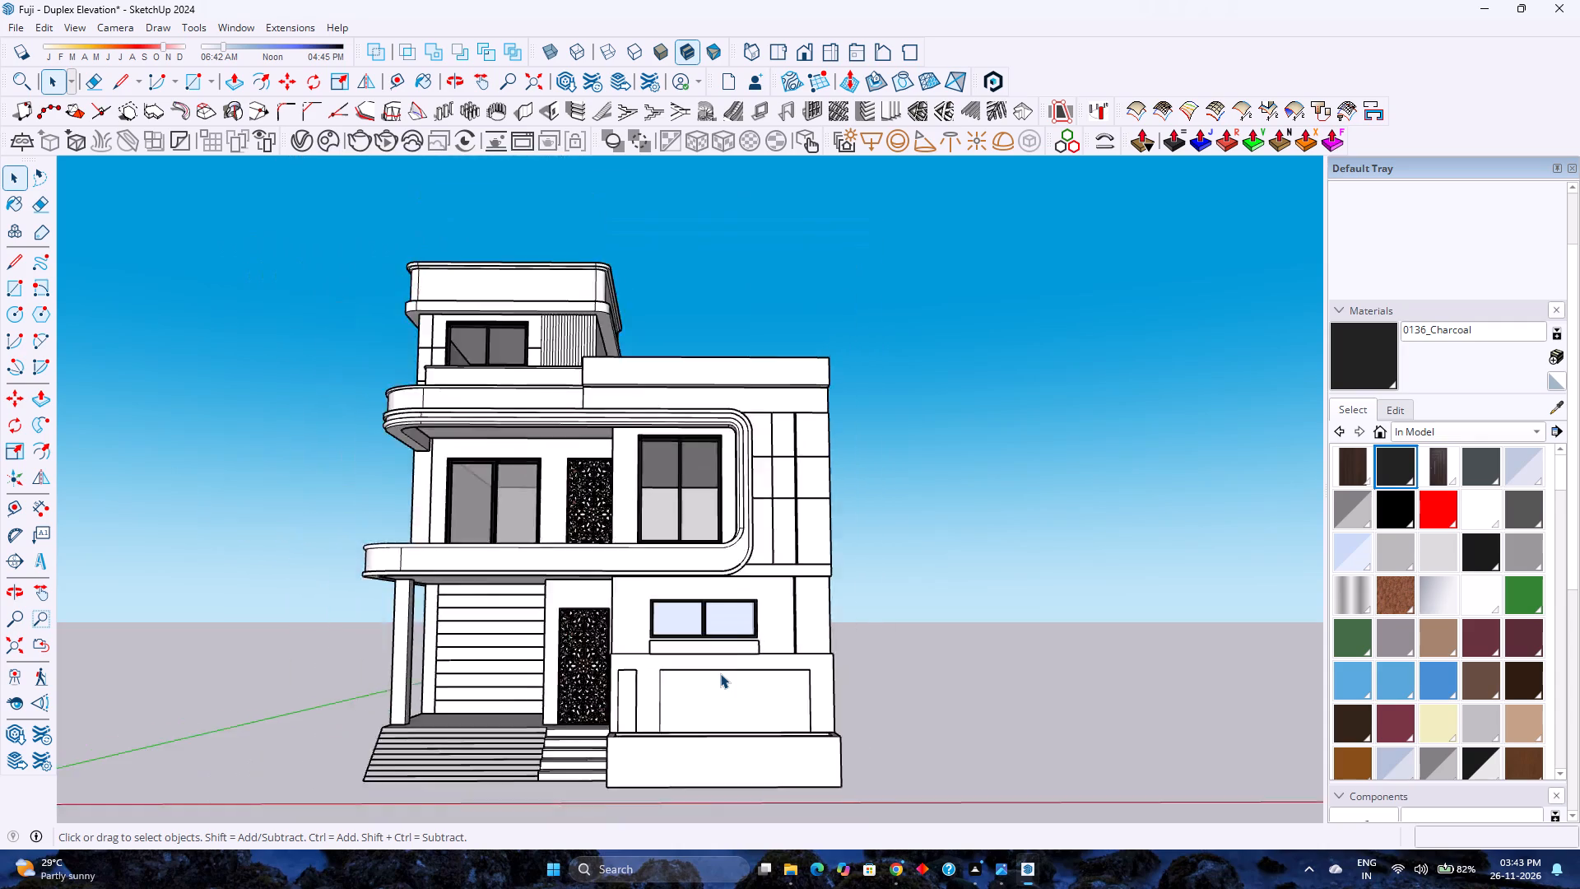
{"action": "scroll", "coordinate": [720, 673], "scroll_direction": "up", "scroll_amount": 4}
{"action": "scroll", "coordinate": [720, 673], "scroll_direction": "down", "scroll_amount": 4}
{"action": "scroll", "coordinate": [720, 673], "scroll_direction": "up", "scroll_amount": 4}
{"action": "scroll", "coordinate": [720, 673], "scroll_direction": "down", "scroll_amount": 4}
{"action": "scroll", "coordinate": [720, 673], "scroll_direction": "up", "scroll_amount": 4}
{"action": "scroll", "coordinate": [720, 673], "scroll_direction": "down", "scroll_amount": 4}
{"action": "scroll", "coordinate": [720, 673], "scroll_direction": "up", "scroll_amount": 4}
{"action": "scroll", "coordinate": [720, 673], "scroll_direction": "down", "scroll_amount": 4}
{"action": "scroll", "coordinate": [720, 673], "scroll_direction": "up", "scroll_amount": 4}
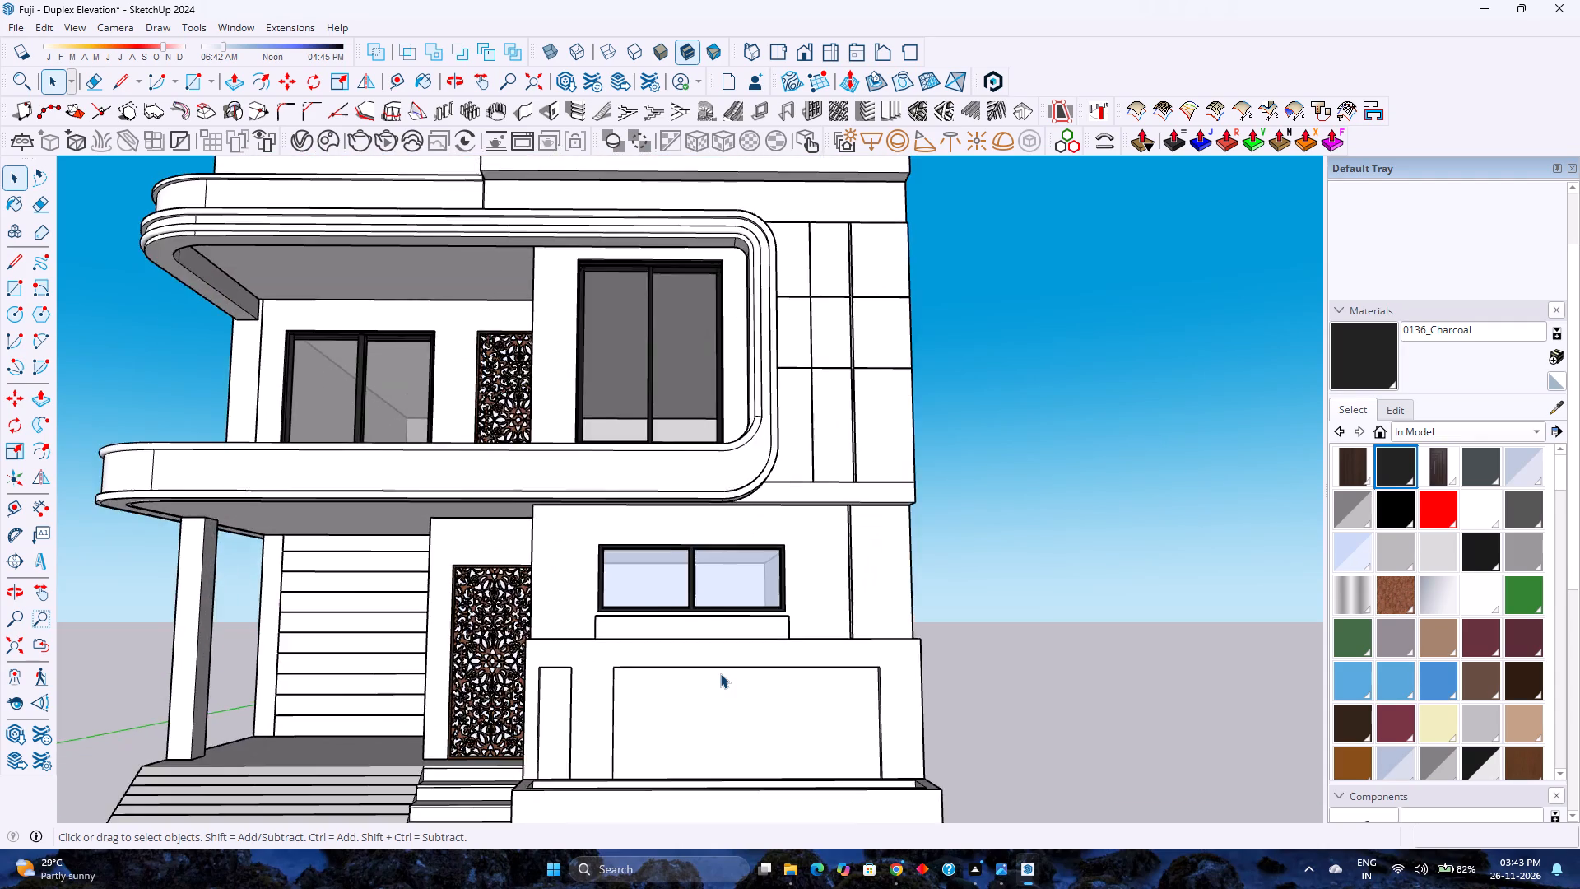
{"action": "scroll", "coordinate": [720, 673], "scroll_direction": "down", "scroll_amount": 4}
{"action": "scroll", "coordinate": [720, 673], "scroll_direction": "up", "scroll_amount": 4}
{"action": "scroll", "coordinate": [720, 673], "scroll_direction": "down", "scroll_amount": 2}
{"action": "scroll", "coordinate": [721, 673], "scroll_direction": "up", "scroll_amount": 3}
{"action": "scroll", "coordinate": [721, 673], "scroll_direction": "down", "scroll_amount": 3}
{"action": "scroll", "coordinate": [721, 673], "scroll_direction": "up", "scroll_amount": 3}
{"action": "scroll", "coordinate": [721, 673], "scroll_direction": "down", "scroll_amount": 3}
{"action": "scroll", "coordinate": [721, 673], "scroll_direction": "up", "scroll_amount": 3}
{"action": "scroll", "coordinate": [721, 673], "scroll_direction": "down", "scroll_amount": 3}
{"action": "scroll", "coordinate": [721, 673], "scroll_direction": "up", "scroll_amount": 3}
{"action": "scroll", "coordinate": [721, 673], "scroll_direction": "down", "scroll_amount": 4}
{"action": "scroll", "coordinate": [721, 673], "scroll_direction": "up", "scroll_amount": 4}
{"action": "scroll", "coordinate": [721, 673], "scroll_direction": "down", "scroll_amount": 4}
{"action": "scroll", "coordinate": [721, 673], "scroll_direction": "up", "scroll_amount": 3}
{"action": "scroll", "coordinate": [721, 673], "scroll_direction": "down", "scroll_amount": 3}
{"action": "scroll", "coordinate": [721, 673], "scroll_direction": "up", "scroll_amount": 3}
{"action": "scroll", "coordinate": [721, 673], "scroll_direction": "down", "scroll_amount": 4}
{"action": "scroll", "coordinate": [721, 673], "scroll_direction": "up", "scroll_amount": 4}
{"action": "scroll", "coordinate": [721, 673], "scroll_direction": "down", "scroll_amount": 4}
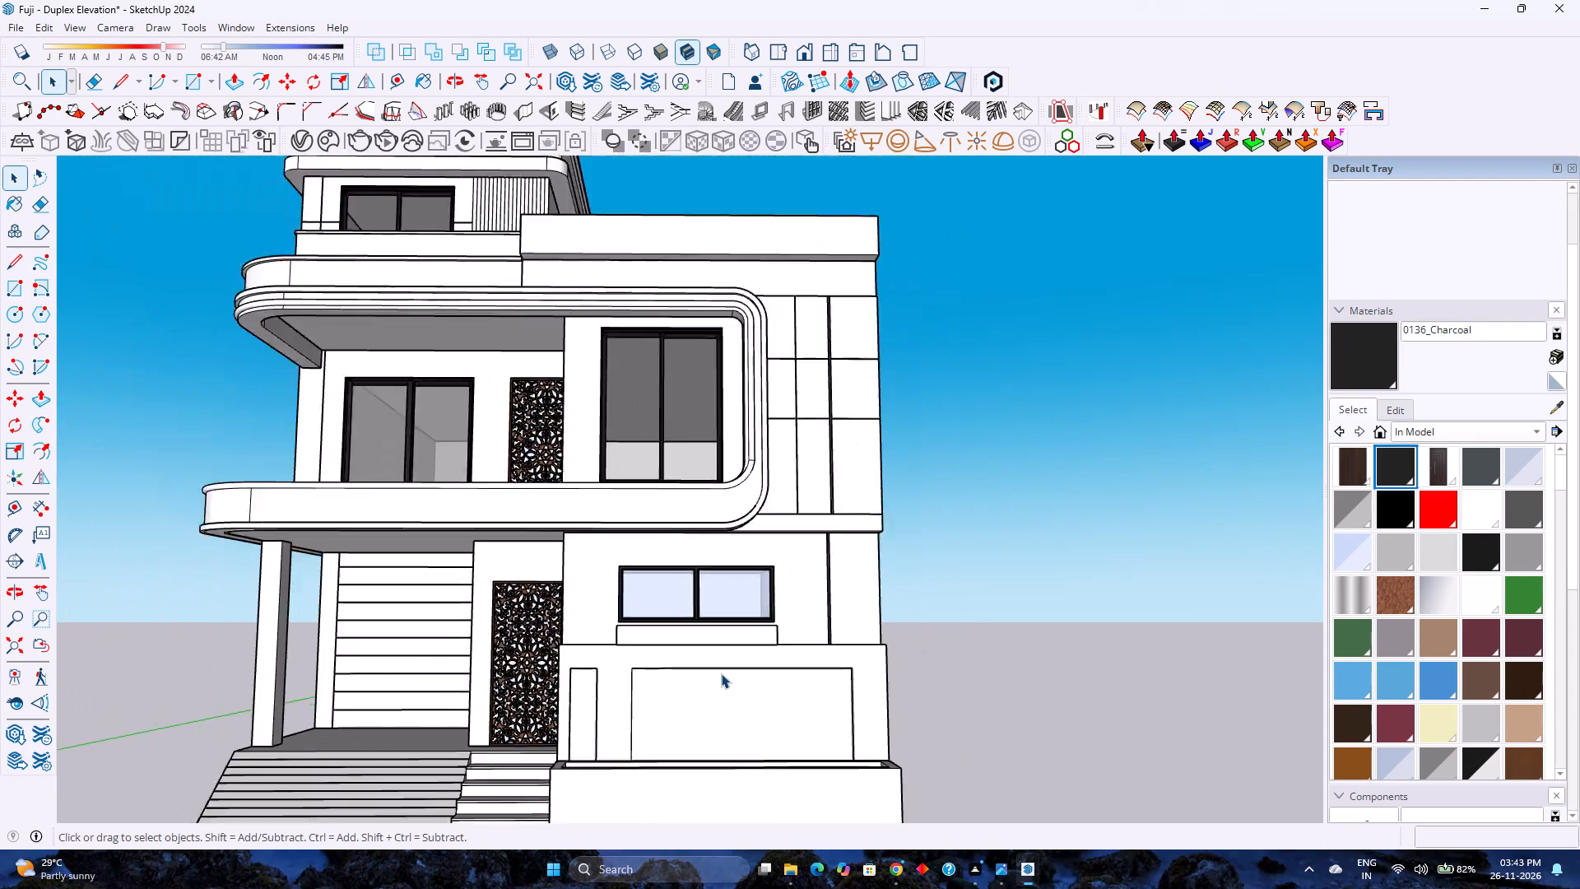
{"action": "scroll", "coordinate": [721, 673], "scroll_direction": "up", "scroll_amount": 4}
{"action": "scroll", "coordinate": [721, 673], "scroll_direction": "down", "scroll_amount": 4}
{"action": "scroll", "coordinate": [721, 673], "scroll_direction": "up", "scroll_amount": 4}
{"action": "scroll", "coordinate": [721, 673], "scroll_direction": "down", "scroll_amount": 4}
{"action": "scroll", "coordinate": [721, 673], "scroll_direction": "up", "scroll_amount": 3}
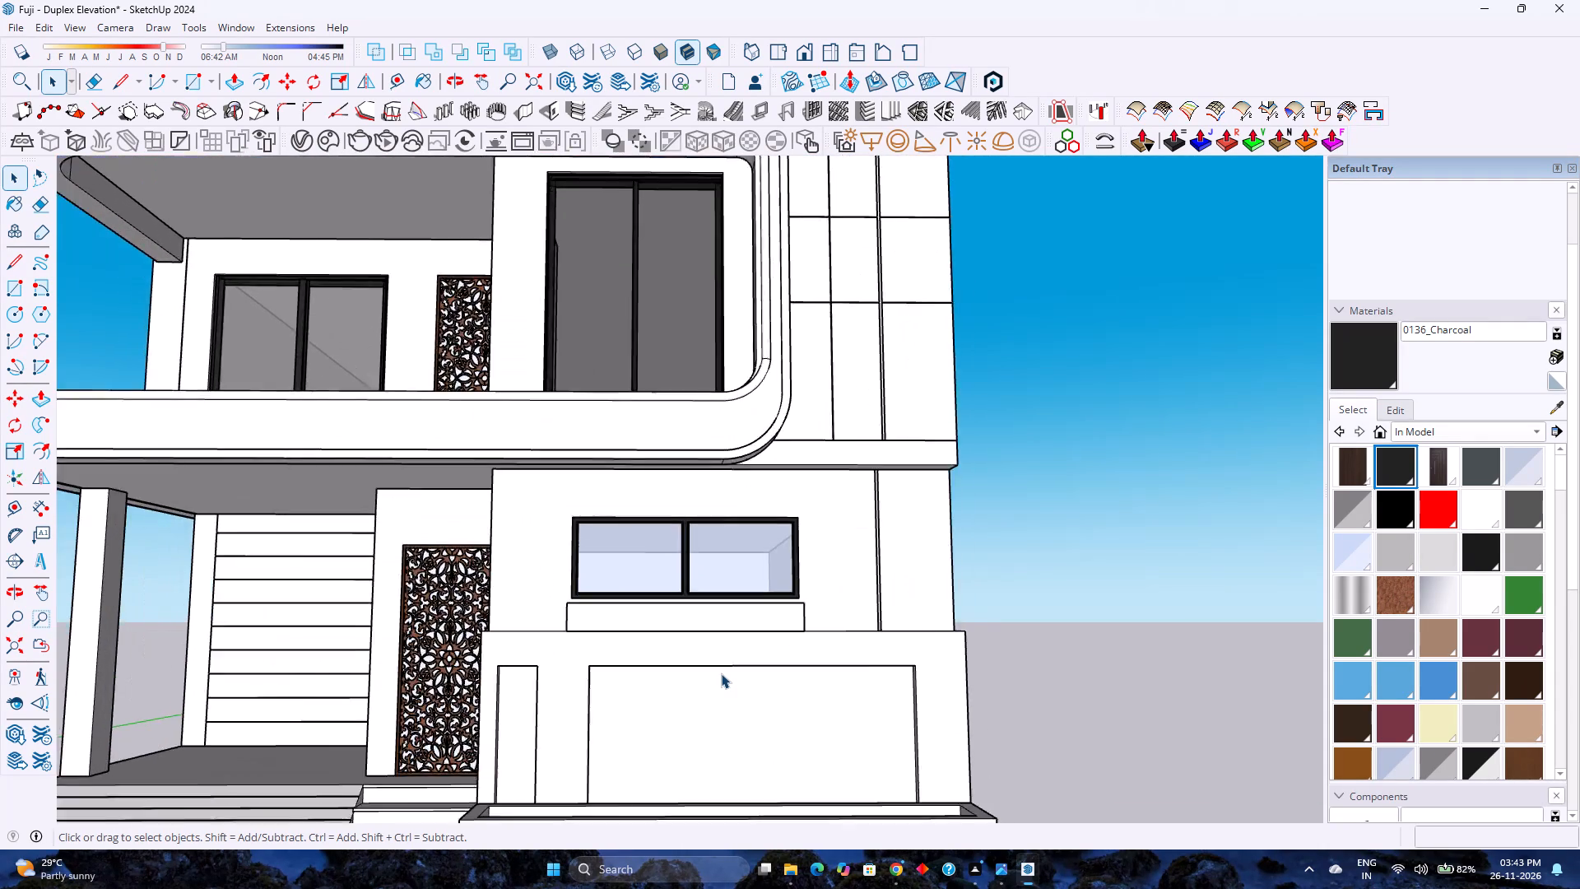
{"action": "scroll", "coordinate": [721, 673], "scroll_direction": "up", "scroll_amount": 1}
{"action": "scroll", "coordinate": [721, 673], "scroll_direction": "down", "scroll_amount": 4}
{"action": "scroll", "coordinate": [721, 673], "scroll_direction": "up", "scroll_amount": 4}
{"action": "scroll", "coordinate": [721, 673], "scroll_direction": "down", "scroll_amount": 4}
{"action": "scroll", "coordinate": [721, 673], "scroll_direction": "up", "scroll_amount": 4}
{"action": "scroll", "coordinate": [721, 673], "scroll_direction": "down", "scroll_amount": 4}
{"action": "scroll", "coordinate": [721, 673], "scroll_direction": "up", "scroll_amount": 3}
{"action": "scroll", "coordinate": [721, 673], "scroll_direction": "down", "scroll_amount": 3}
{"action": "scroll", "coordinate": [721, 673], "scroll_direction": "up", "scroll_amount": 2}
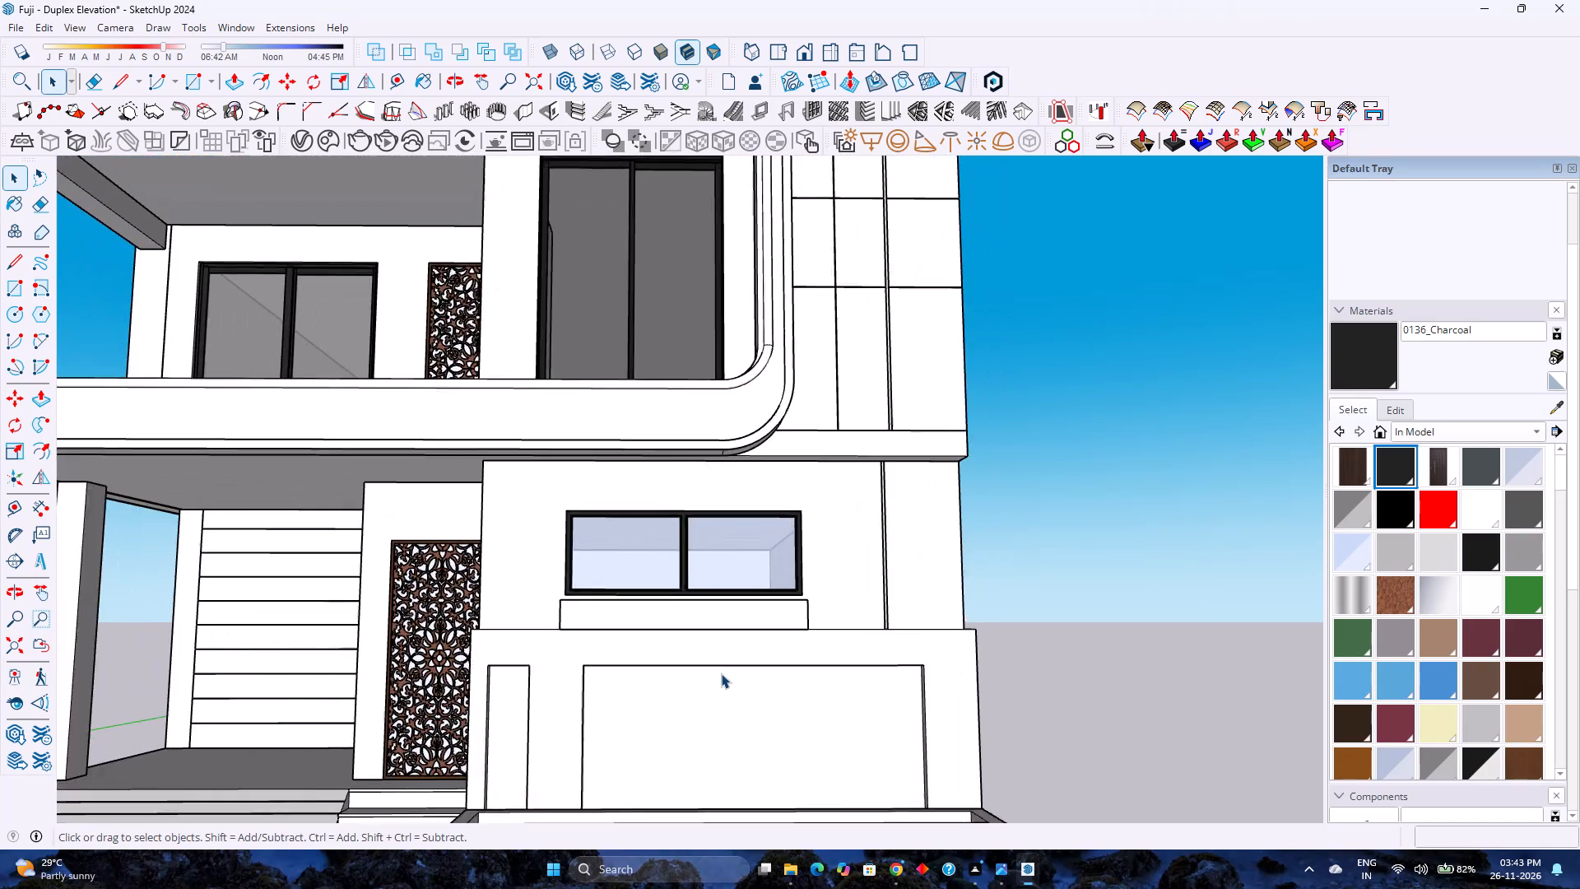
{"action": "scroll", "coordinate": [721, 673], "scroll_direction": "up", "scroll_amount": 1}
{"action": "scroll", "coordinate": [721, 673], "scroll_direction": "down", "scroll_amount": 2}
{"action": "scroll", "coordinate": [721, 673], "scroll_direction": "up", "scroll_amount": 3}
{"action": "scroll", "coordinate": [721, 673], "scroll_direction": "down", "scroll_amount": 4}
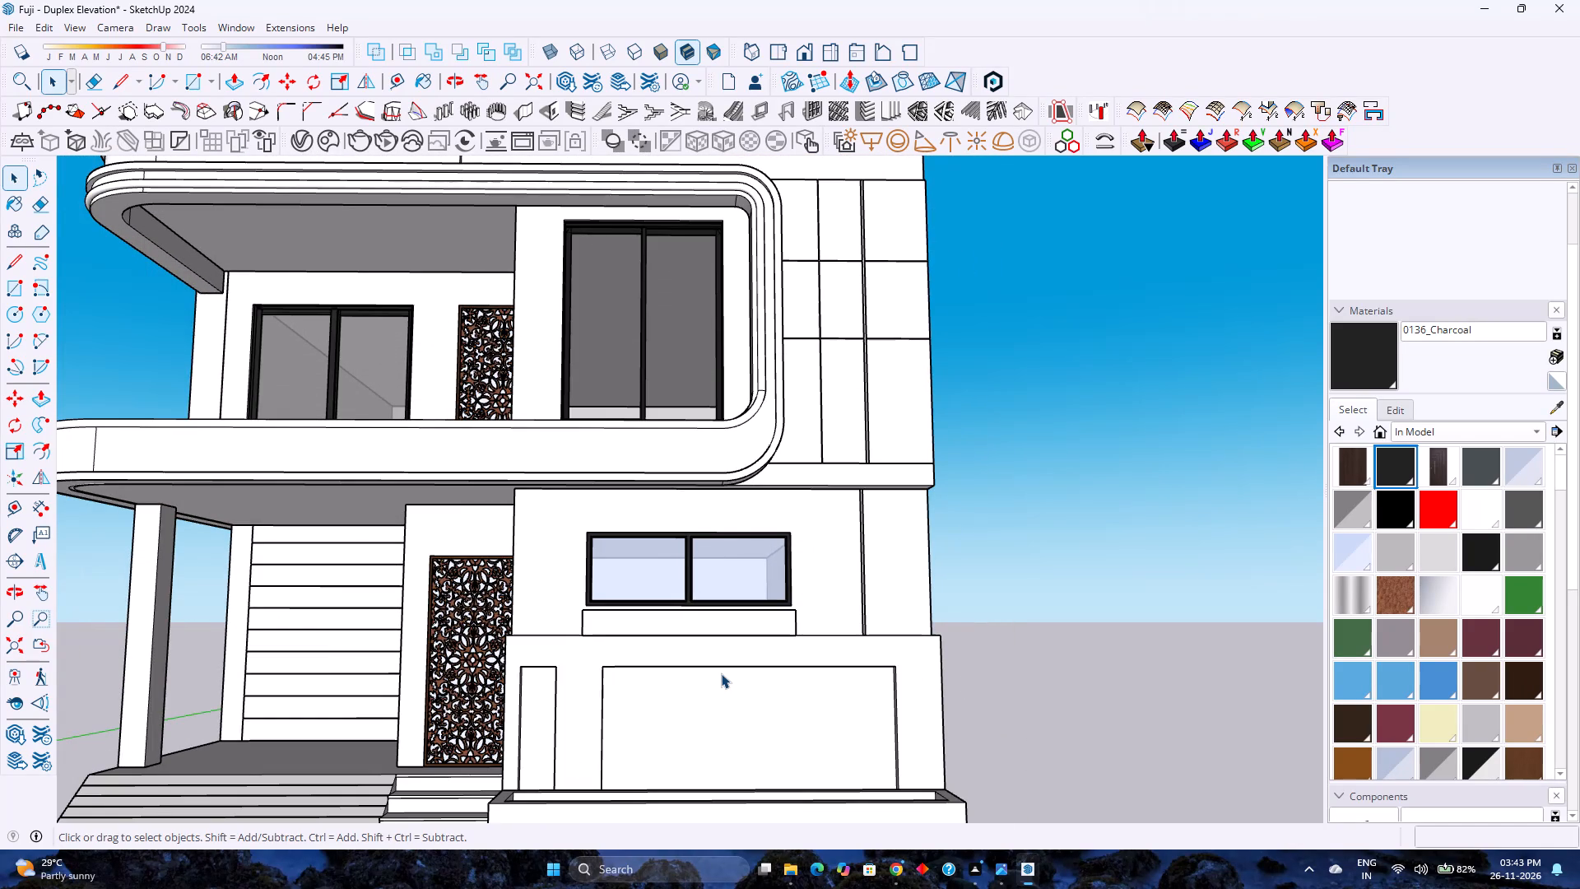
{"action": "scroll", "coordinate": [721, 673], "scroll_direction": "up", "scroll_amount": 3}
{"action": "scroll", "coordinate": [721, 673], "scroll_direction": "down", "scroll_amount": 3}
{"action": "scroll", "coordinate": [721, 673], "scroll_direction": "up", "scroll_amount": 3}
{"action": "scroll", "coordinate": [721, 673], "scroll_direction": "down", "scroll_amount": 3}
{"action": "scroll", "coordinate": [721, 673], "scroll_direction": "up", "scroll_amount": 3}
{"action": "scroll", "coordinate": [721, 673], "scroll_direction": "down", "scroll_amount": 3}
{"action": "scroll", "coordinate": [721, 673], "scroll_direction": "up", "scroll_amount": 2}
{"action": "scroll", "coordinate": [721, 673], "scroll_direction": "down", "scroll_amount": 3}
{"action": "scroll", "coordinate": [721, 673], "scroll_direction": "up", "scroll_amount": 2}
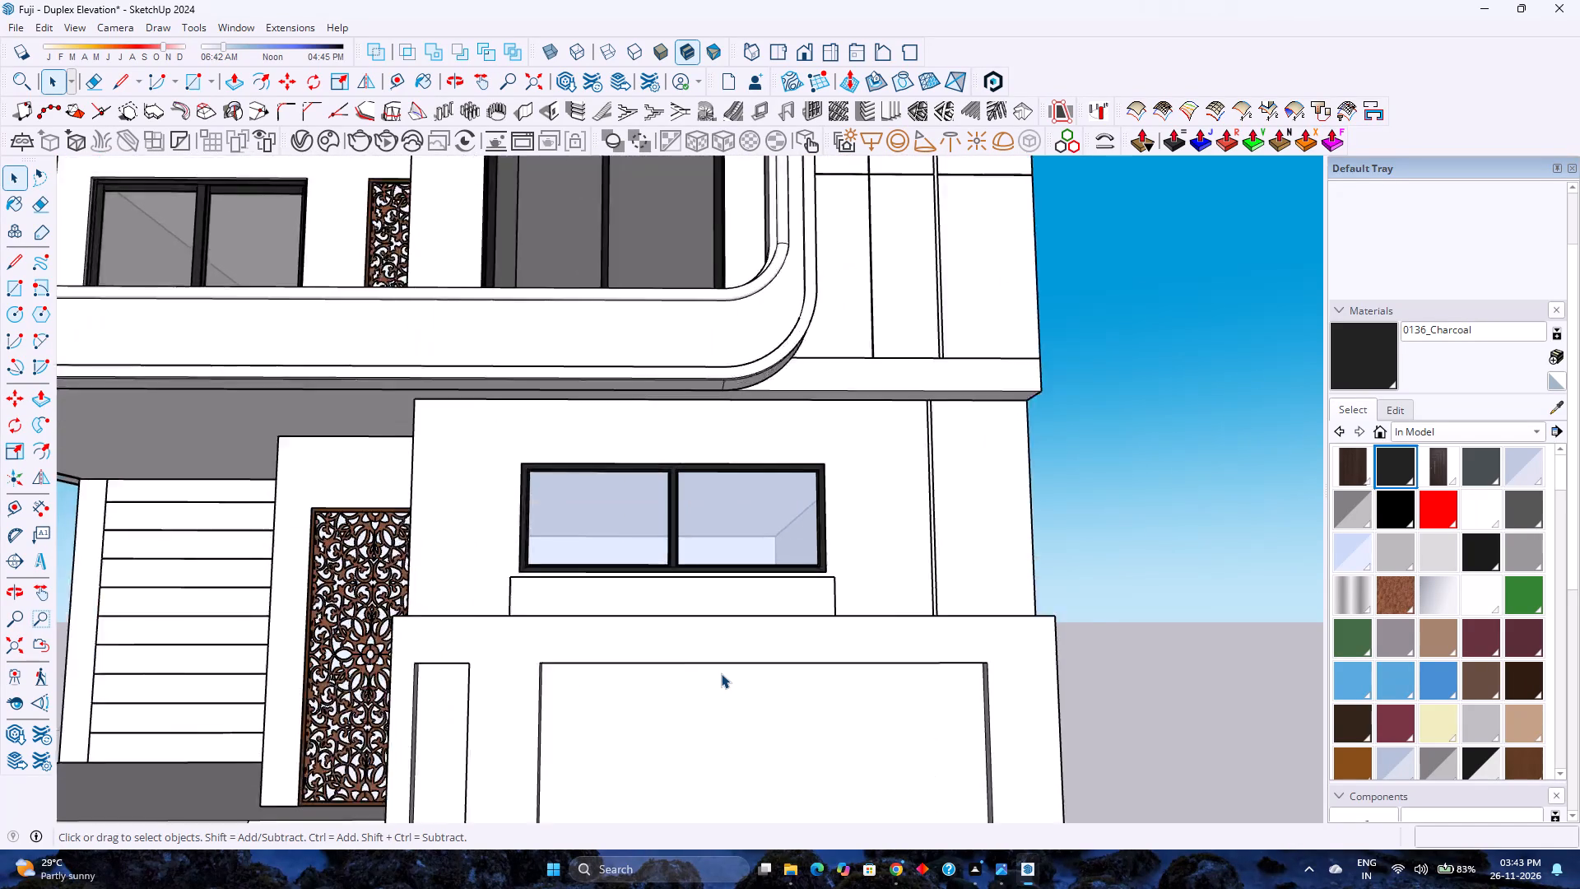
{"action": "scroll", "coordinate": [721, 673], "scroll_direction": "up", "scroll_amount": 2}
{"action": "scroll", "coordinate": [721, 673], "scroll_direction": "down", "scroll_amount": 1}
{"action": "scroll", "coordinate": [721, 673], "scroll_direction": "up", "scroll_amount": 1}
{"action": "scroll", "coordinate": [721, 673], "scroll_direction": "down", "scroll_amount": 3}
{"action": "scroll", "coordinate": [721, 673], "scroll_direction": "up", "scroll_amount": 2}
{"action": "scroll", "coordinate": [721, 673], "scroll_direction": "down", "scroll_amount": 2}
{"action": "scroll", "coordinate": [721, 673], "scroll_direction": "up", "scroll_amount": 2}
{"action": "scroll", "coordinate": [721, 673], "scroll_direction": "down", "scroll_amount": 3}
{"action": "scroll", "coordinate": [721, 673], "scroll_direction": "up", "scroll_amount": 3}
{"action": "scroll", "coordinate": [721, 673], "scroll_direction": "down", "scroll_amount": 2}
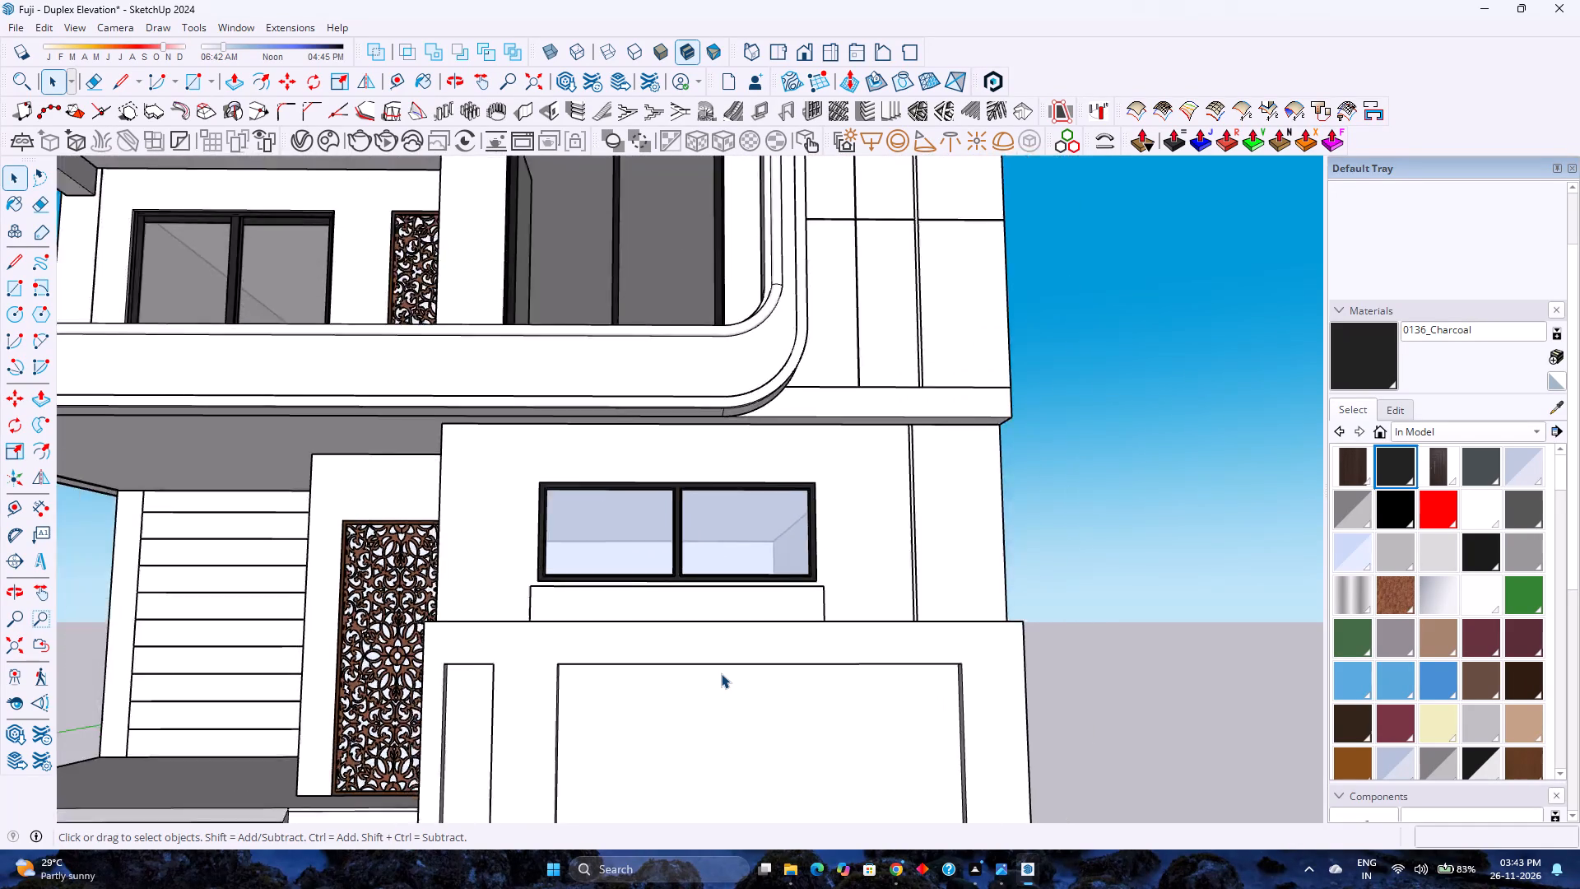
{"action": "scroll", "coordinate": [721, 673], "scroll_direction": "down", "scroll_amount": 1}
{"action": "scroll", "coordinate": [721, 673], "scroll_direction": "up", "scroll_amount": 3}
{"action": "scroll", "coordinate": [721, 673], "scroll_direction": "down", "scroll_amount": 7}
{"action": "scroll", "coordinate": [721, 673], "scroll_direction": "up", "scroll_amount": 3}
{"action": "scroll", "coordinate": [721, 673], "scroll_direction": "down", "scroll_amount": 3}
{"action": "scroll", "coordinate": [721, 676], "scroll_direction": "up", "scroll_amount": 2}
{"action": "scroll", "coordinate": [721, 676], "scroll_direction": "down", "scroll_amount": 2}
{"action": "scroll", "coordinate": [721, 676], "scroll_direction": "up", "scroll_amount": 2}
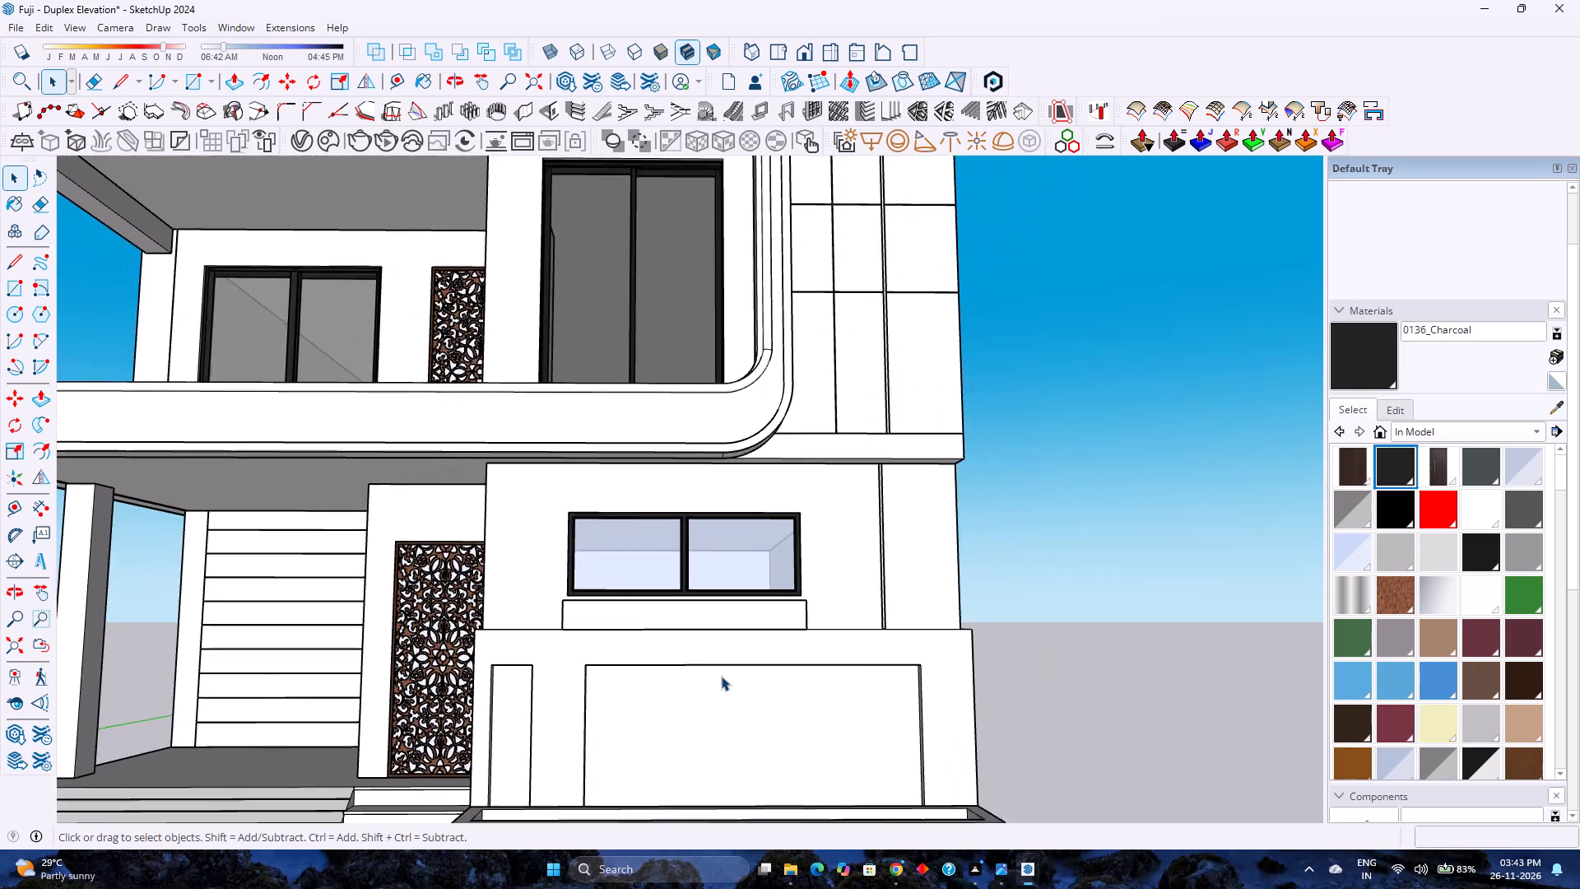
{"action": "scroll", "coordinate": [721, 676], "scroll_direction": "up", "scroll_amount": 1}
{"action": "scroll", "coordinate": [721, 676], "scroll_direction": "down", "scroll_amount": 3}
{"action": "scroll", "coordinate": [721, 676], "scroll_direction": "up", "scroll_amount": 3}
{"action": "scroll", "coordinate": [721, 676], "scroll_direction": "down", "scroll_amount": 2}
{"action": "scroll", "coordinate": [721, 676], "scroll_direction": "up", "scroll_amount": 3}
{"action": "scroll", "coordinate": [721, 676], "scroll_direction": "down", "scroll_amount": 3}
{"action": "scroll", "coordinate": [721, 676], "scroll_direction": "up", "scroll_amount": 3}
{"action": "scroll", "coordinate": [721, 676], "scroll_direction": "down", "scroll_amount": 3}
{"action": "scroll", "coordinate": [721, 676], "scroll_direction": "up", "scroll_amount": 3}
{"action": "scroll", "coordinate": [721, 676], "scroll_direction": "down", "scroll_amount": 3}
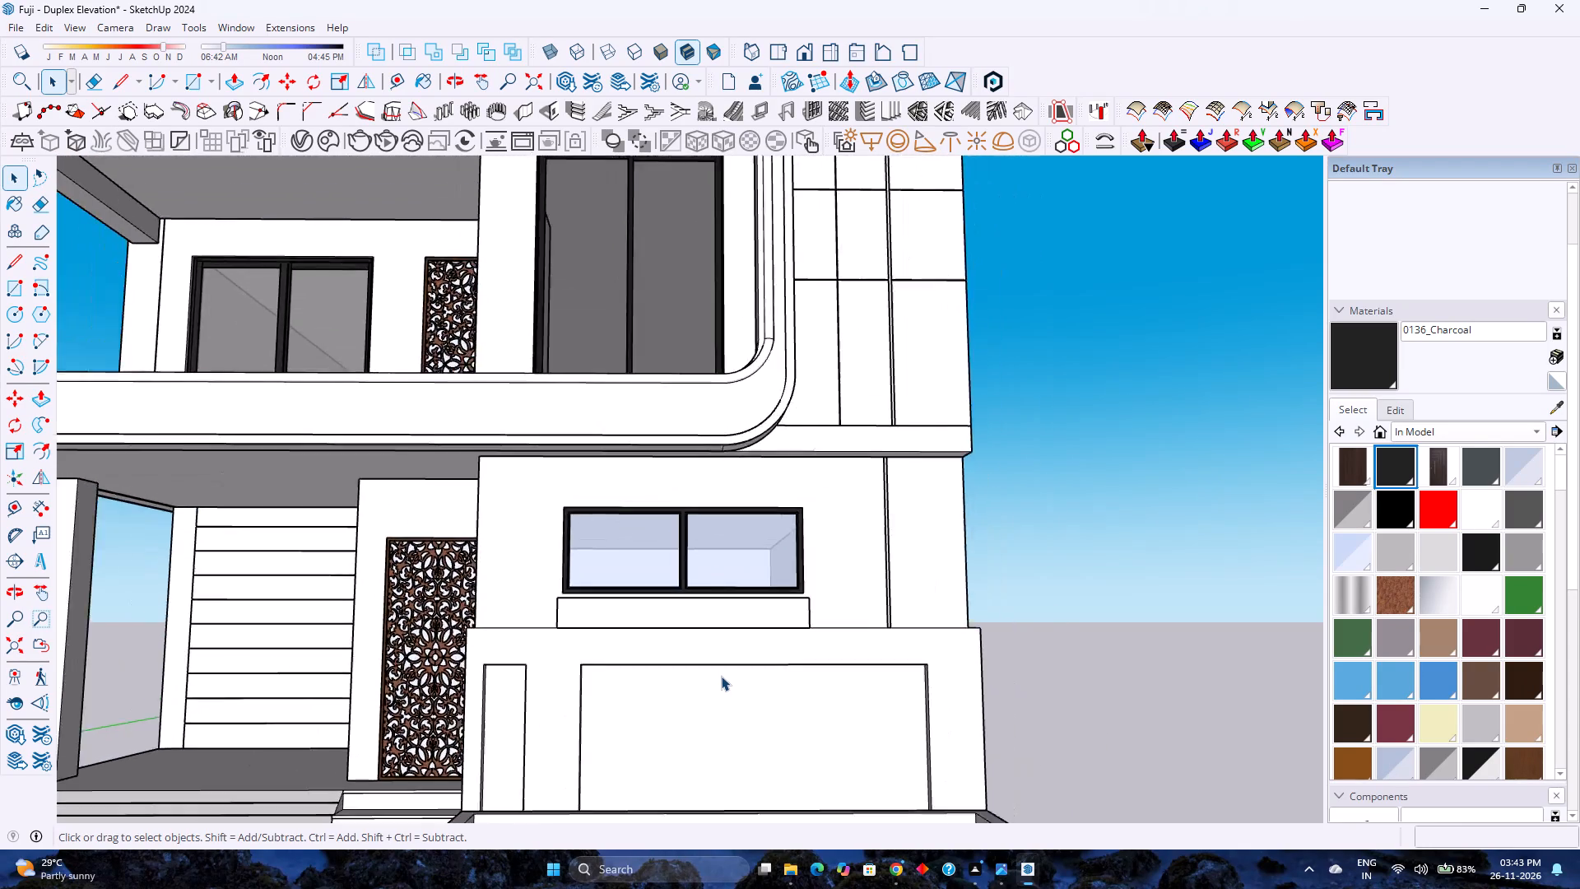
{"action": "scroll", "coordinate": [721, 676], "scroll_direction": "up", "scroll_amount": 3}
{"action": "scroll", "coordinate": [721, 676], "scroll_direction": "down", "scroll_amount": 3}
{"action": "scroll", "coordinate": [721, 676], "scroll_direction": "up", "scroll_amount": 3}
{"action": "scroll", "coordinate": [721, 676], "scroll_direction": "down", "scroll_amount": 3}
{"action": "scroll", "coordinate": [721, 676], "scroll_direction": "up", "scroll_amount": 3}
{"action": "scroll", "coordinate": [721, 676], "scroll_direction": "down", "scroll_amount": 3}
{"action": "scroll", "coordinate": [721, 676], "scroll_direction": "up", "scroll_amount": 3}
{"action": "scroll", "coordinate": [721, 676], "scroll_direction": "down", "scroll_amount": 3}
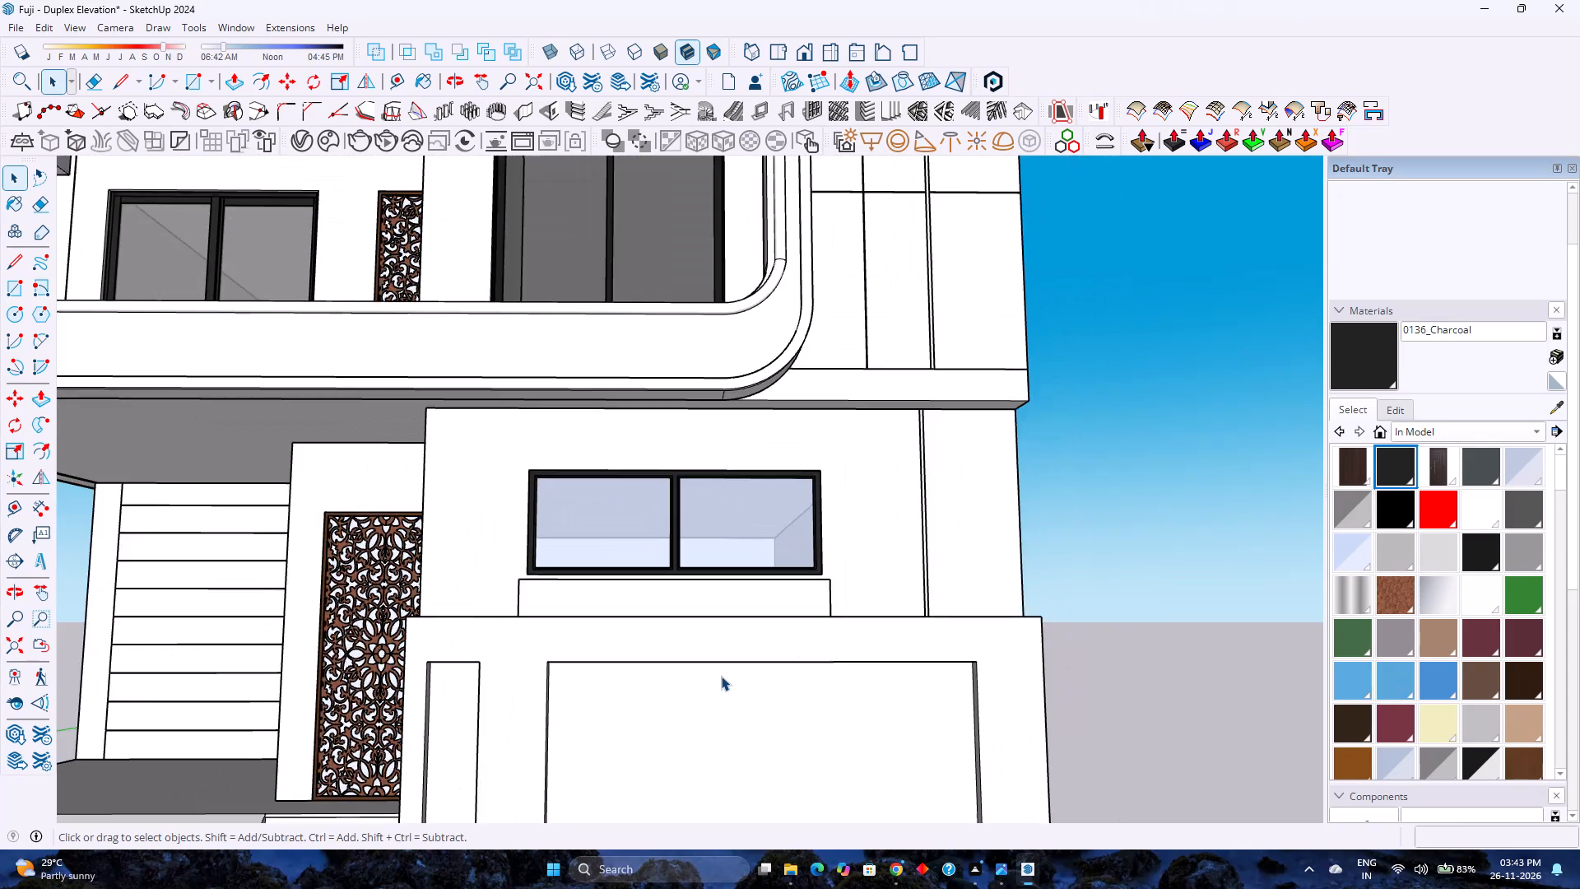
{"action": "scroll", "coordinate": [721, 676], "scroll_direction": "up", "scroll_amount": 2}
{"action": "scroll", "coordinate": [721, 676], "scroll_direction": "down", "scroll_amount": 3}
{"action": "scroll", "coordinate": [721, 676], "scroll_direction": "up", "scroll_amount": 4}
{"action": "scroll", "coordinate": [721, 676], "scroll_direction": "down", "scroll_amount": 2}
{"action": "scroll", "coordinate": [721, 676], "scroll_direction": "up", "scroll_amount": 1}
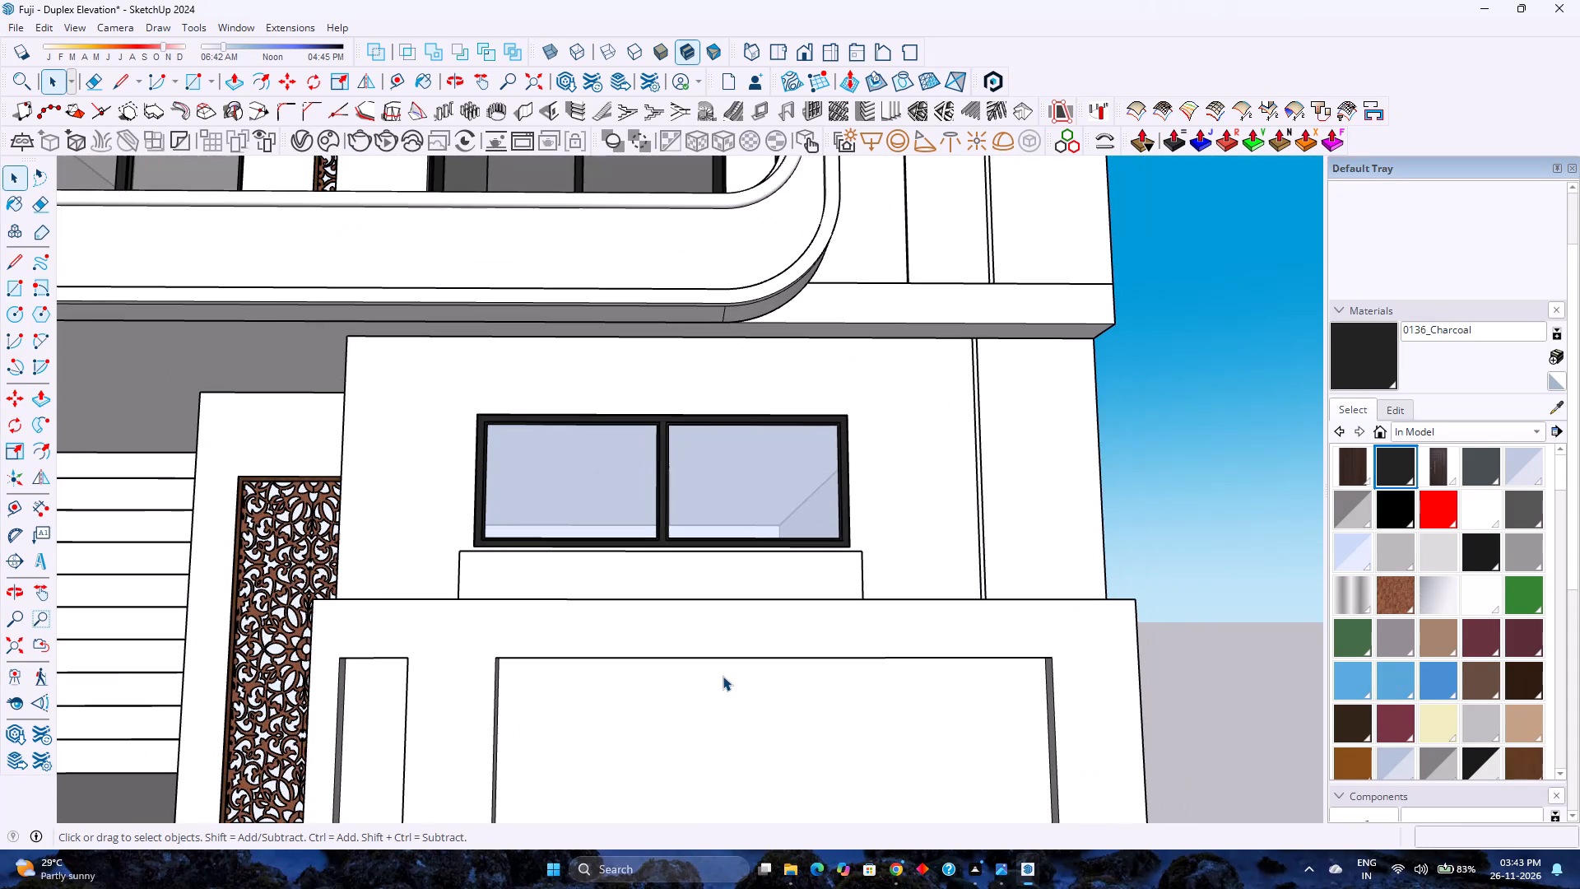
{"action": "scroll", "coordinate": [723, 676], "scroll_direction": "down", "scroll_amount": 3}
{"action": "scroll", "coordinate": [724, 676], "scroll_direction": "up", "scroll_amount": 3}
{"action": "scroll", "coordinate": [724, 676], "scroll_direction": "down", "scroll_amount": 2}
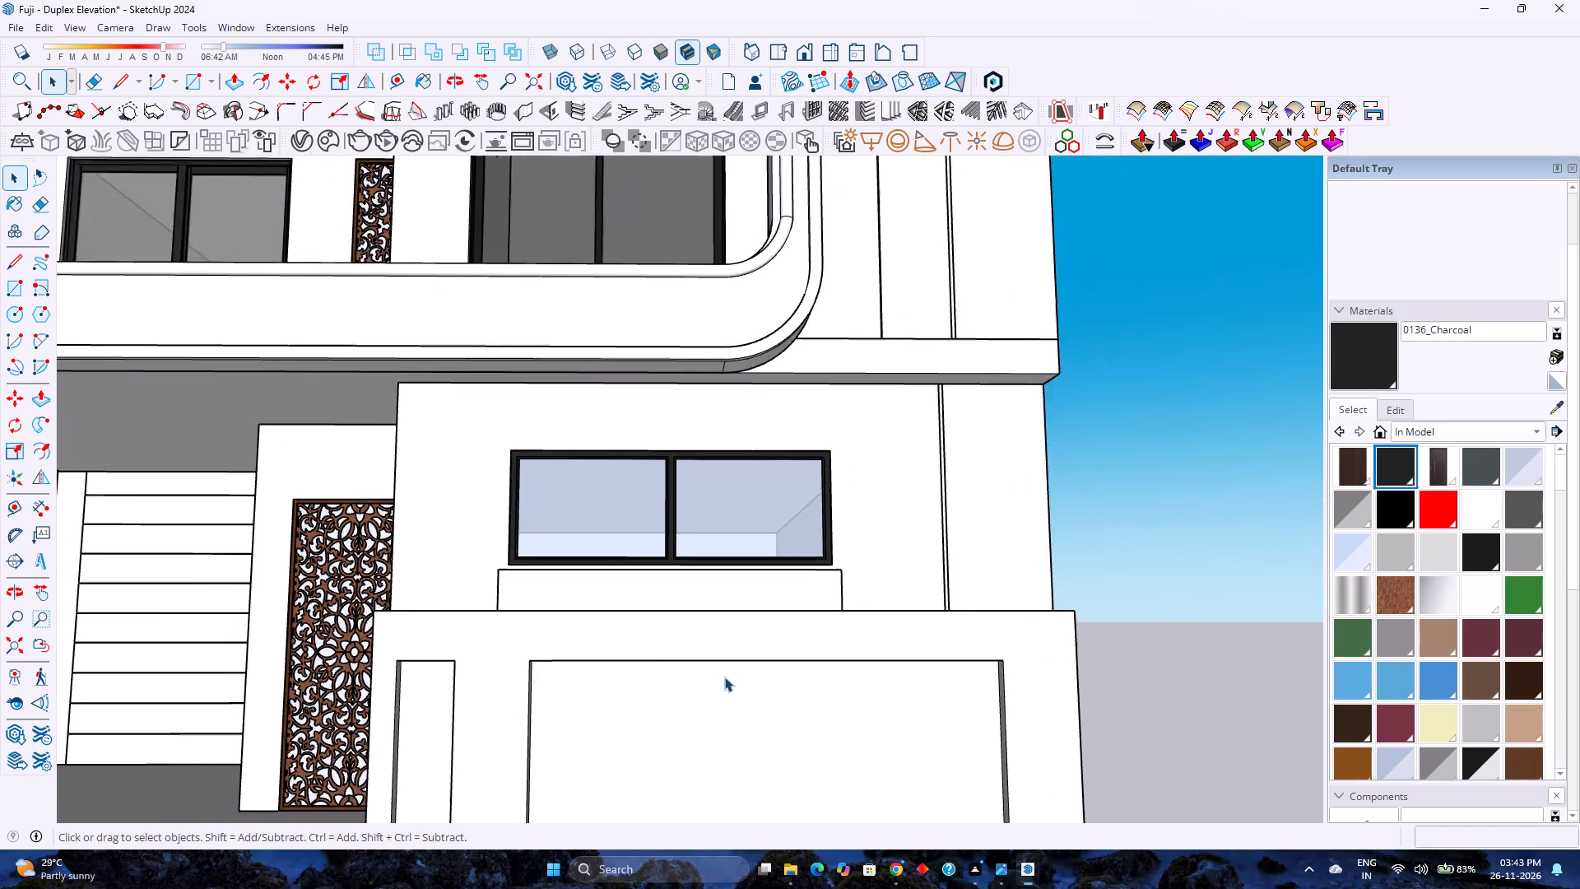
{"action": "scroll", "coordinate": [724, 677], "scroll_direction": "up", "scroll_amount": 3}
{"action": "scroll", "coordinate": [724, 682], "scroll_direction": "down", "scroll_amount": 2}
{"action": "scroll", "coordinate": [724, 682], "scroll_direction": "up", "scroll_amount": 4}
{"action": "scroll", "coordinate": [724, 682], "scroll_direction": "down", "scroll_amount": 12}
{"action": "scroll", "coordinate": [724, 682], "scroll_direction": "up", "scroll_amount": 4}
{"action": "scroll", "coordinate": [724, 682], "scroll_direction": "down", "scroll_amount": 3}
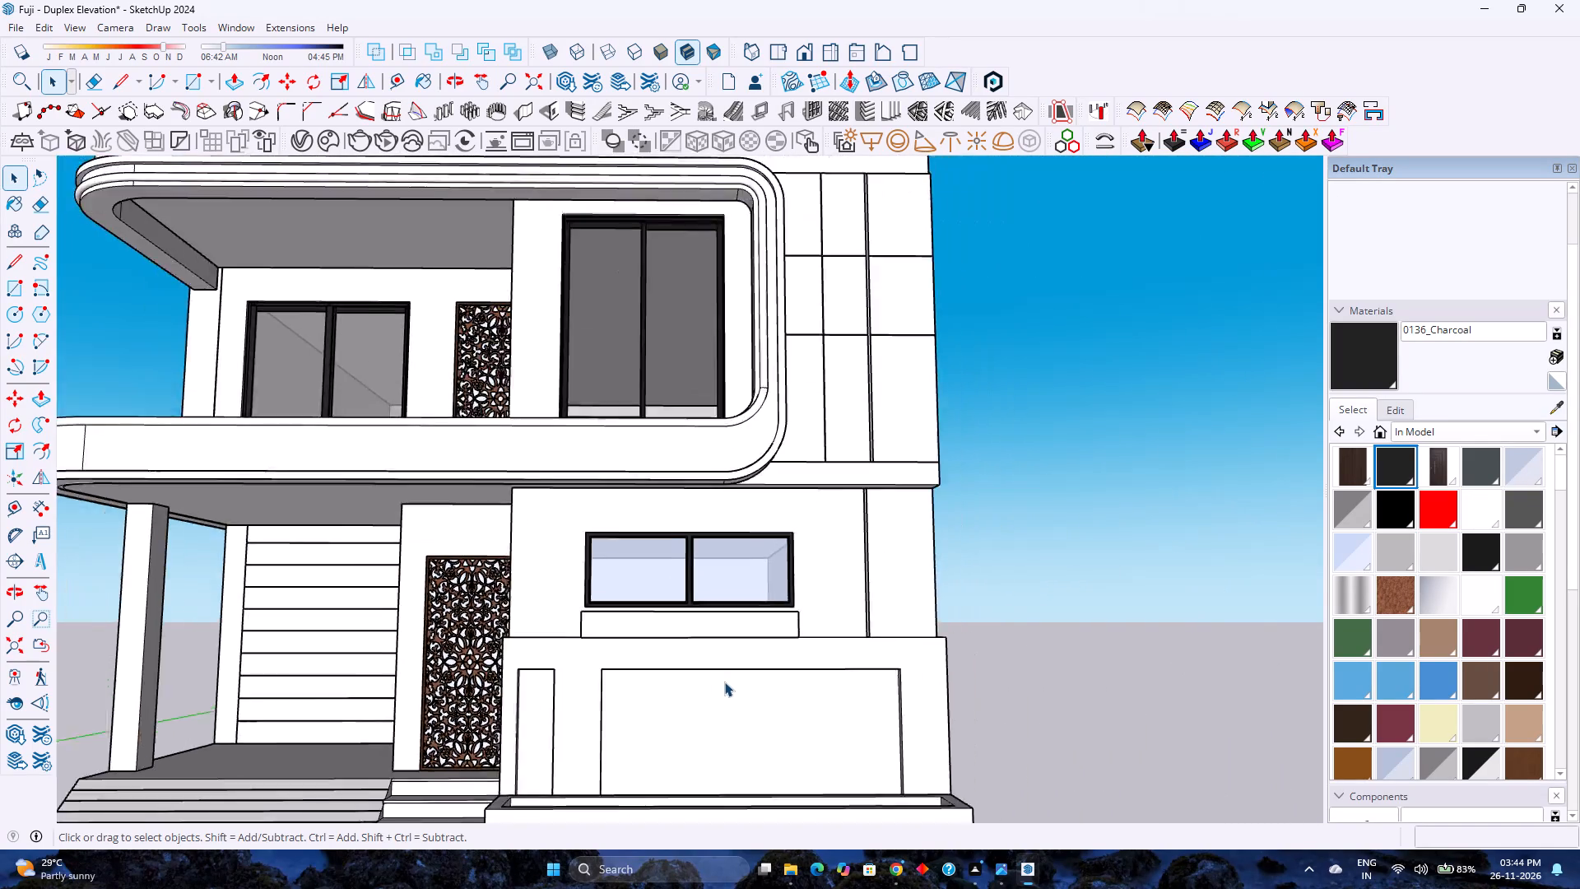
Examine the ground-floor window, recessed wall panels, entrance jali panel and curved balcony edge close up from the front.
{"action": "scroll", "coordinate": [724, 682], "scroll_direction": "up", "scroll_amount": 3}
{"action": "scroll", "coordinate": [724, 682], "scroll_direction": "down", "scroll_amount": 4}
{"action": "scroll", "coordinate": [724, 682], "scroll_direction": "up", "scroll_amount": 3}
{"action": "scroll", "coordinate": [724, 682], "scroll_direction": "down", "scroll_amount": 4}
{"action": "scroll", "coordinate": [724, 682], "scroll_direction": "up", "scroll_amount": 4}
{"action": "scroll", "coordinate": [724, 682], "scroll_direction": "down", "scroll_amount": 4}
{"action": "scroll", "coordinate": [724, 683], "scroll_direction": "up", "scroll_amount": 3}
{"action": "scroll", "coordinate": [724, 683], "scroll_direction": "down", "scroll_amount": 3}
{"action": "scroll", "coordinate": [724, 683], "scroll_direction": "up", "scroll_amount": 3}
{"action": "scroll", "coordinate": [724, 683], "scroll_direction": "down", "scroll_amount": 3}
{"action": "scroll", "coordinate": [724, 683], "scroll_direction": "up", "scroll_amount": 3}
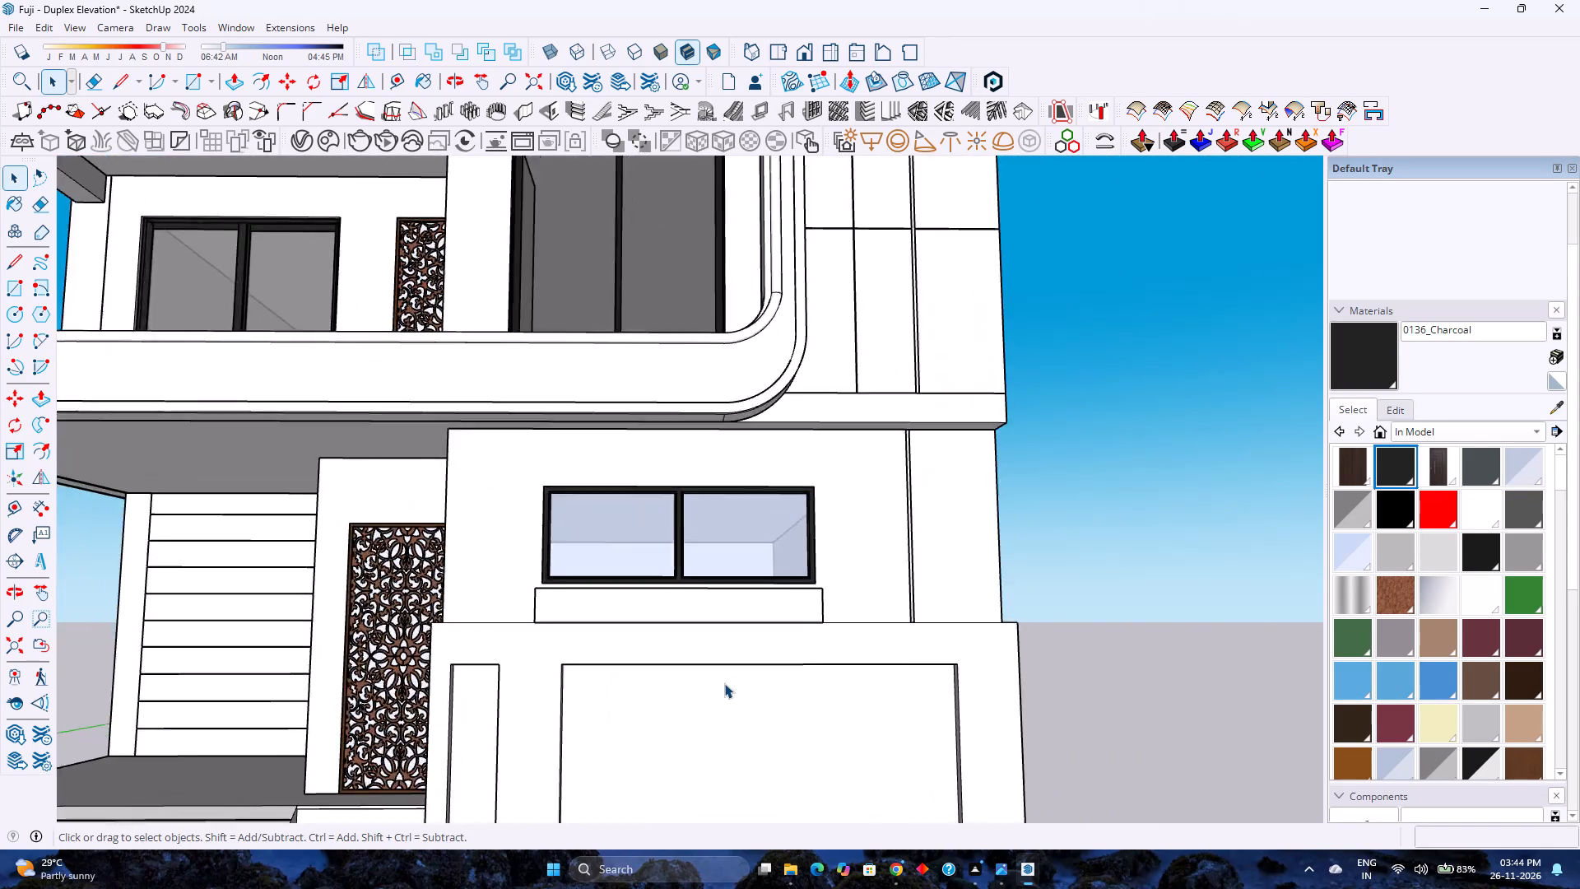
{"action": "scroll", "coordinate": [724, 683], "scroll_direction": "down", "scroll_amount": 3}
{"action": "scroll", "coordinate": [724, 683], "scroll_direction": "up", "scroll_amount": 3}
{"action": "scroll", "coordinate": [724, 683], "scroll_direction": "down", "scroll_amount": 3}
{"action": "scroll", "coordinate": [724, 683], "scroll_direction": "up", "scroll_amount": 3}
{"action": "scroll", "coordinate": [724, 683], "scroll_direction": "down", "scroll_amount": 3}
{"action": "scroll", "coordinate": [724, 683], "scroll_direction": "up", "scroll_amount": 3}
{"action": "scroll", "coordinate": [724, 683], "scroll_direction": "down", "scroll_amount": 3}
{"action": "scroll", "coordinate": [724, 683], "scroll_direction": "up", "scroll_amount": 3}
{"action": "scroll", "coordinate": [724, 683], "scroll_direction": "down", "scroll_amount": 2}
{"action": "scroll", "coordinate": [724, 683], "scroll_direction": "up", "scroll_amount": 3}
{"action": "scroll", "coordinate": [724, 683], "scroll_direction": "down", "scroll_amount": 1}
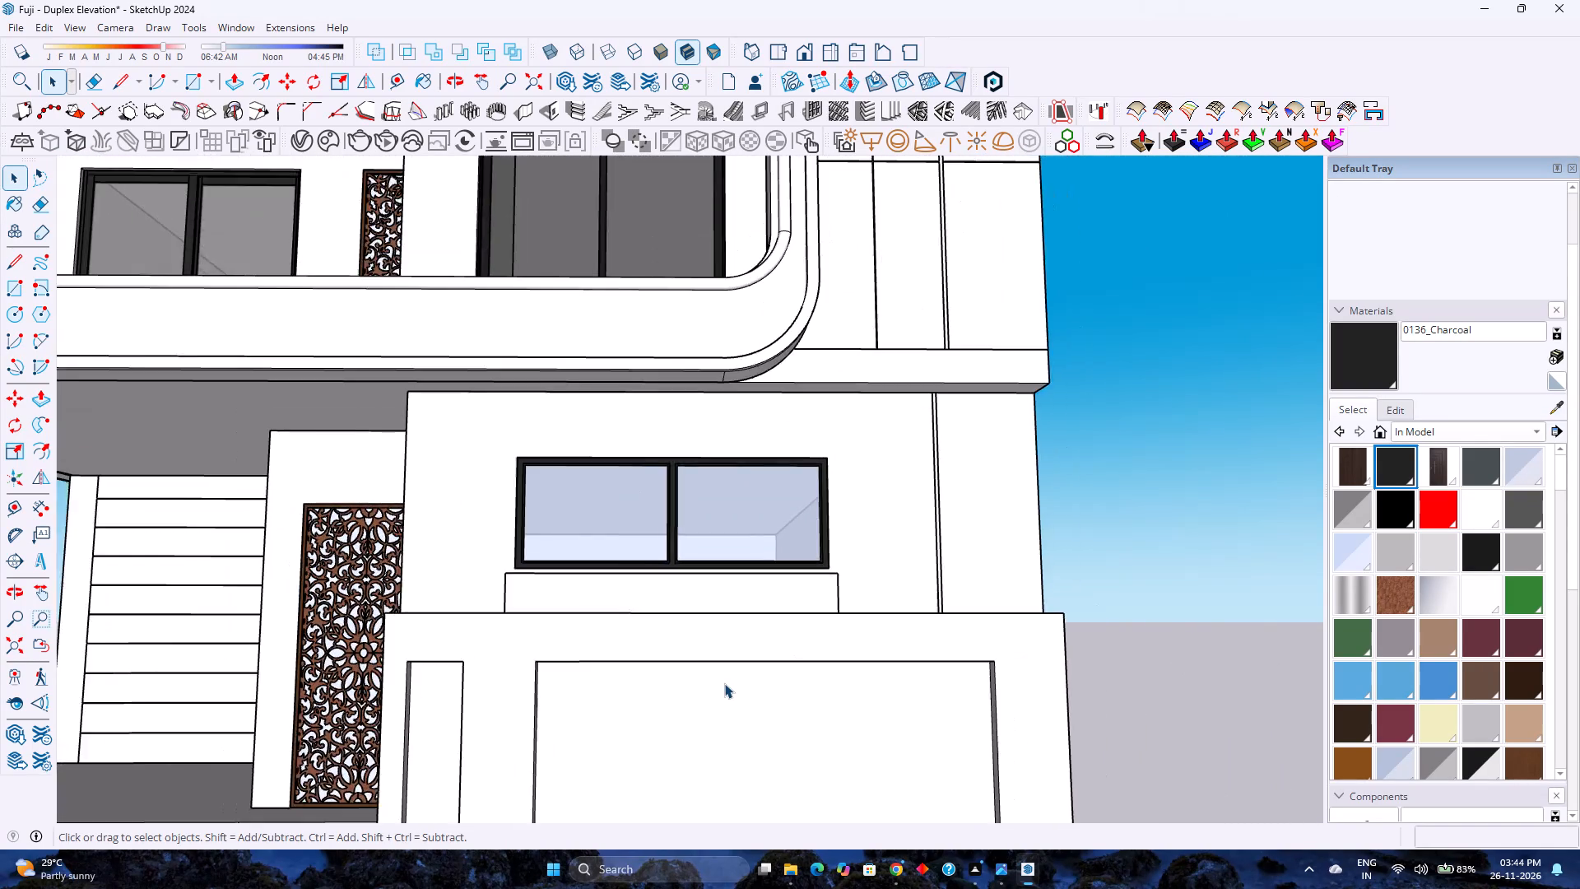
{"action": "scroll", "coordinate": [724, 683], "scroll_direction": "up", "scroll_amount": 1}
{"action": "scroll", "coordinate": [724, 683], "scroll_direction": "down", "scroll_amount": 5}
{"action": "scroll", "coordinate": [724, 683], "scroll_direction": "up", "scroll_amount": 5}
{"action": "scroll", "coordinate": [724, 683], "scroll_direction": "down", "scroll_amount": 1}
{"action": "scroll", "coordinate": [724, 683], "scroll_direction": "up", "scroll_amount": 1}
{"action": "scroll", "coordinate": [724, 683], "scroll_direction": "down", "scroll_amount": 2}
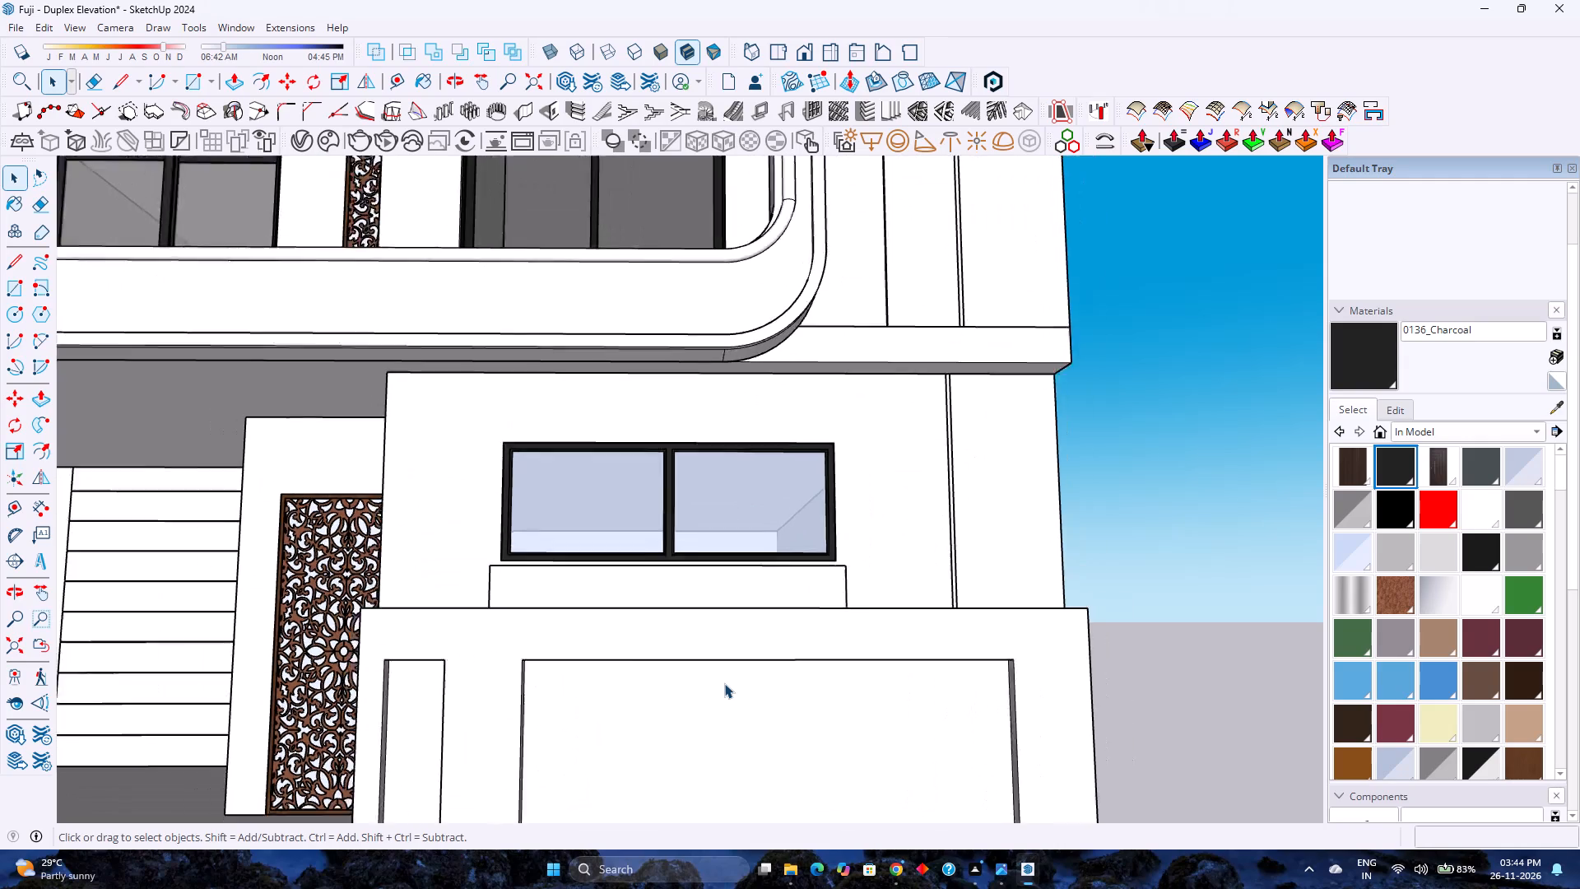
{"action": "scroll", "coordinate": [724, 683], "scroll_direction": "down", "scroll_amount": 2}
{"action": "scroll", "coordinate": [724, 683], "scroll_direction": "up", "scroll_amount": 3}
{"action": "scroll", "coordinate": [724, 683], "scroll_direction": "down", "scroll_amount": 3}
{"action": "scroll", "coordinate": [724, 683], "scroll_direction": "up", "scroll_amount": 3}
{"action": "scroll", "coordinate": [724, 683], "scroll_direction": "down", "scroll_amount": 3}
{"action": "scroll", "coordinate": [724, 683], "scroll_direction": "up", "scroll_amount": 3}
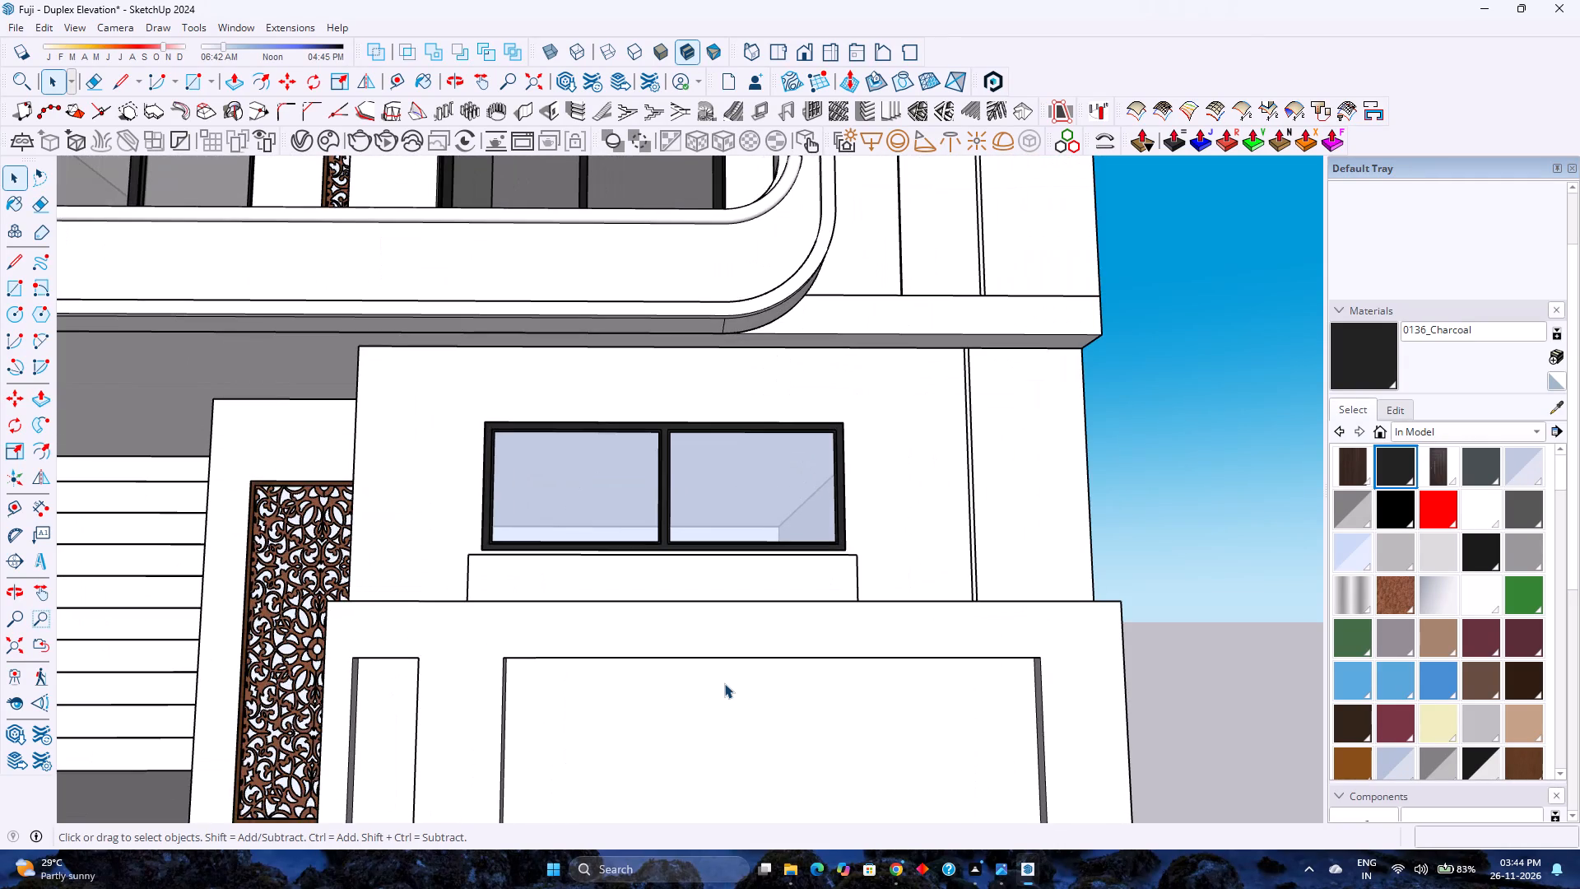
{"action": "scroll", "coordinate": [724, 683], "scroll_direction": "down", "scroll_amount": 4}
{"action": "scroll", "coordinate": [724, 683], "scroll_direction": "up", "scroll_amount": 3}
{"action": "scroll", "coordinate": [724, 683], "scroll_direction": "down", "scroll_amount": 4}
{"action": "scroll", "coordinate": [724, 683], "scroll_direction": "up", "scroll_amount": 3}
{"action": "scroll", "coordinate": [726, 683], "scroll_direction": "down", "scroll_amount": 2}
{"action": "scroll", "coordinate": [726, 683], "scroll_direction": "up", "scroll_amount": 2}
{"action": "scroll", "coordinate": [726, 683], "scroll_direction": "down", "scroll_amount": 4}
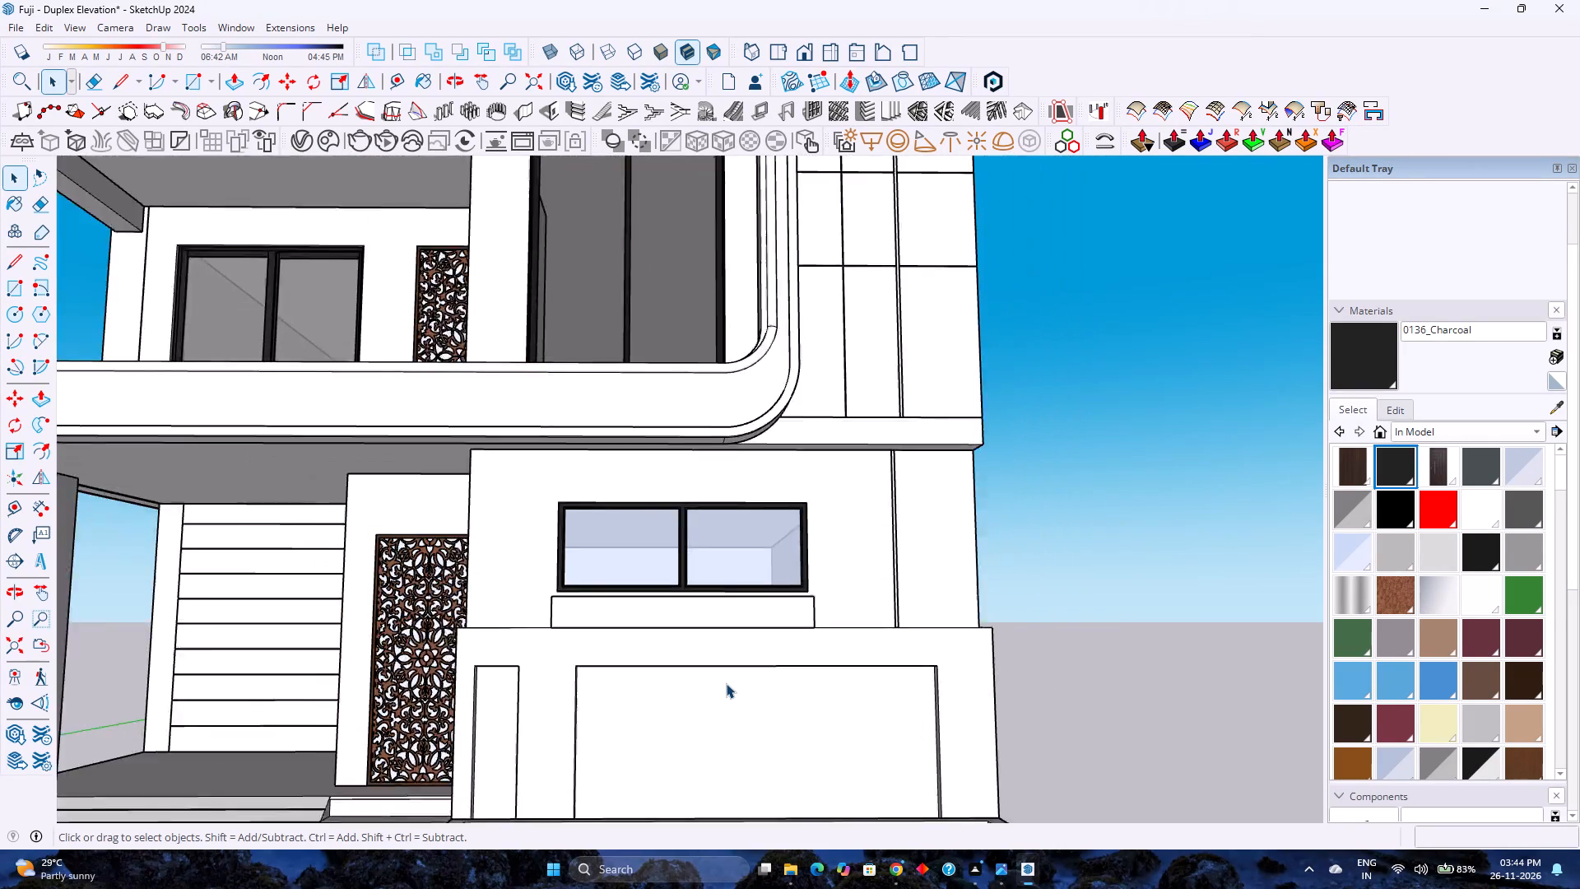
{"action": "scroll", "coordinate": [726, 683], "scroll_direction": "up", "scroll_amount": 3}
{"action": "scroll", "coordinate": [726, 683], "scroll_direction": "down", "scroll_amount": 2}
{"action": "scroll", "coordinate": [726, 683], "scroll_direction": "up", "scroll_amount": 2}
{"action": "scroll", "coordinate": [726, 683], "scroll_direction": "down", "scroll_amount": 3}
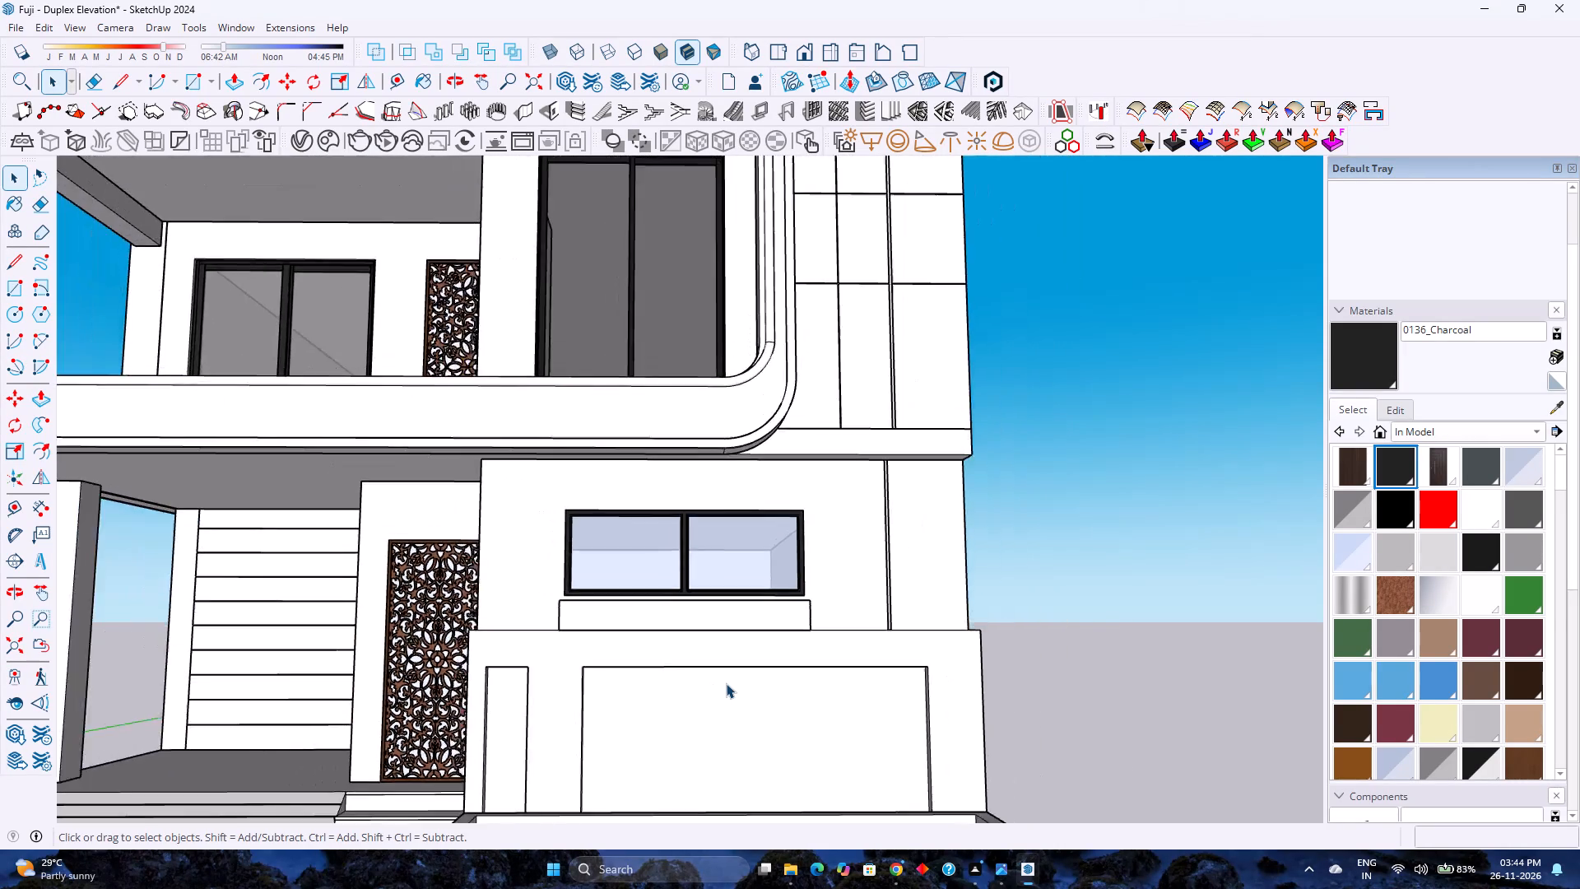
Examine the duplex's complete front elevation, from the entrance steps and front wall up to the rooftop room.
{"action": "scroll", "coordinate": [726, 683], "scroll_direction": "up", "scroll_amount": 4}
{"action": "scroll", "coordinate": [726, 683], "scroll_direction": "down", "scroll_amount": 4}
{"action": "scroll", "coordinate": [726, 683], "scroll_direction": "up", "scroll_amount": 3}
{"action": "scroll", "coordinate": [726, 683], "scroll_direction": "down", "scroll_amount": 3}
{"action": "scroll", "coordinate": [726, 683], "scroll_direction": "up", "scroll_amount": 3}
{"action": "scroll", "coordinate": [726, 683], "scroll_direction": "down", "scroll_amount": 3}
{"action": "scroll", "coordinate": [726, 683], "scroll_direction": "up", "scroll_amount": 3}
{"action": "scroll", "coordinate": [726, 683], "scroll_direction": "down", "scroll_amount": 4}
{"action": "scroll", "coordinate": [726, 683], "scroll_direction": "up", "scroll_amount": 4}
{"action": "scroll", "coordinate": [726, 683], "scroll_direction": "down", "scroll_amount": 3}
{"action": "scroll", "coordinate": [726, 683], "scroll_direction": "up", "scroll_amount": 2}
{"action": "scroll", "coordinate": [726, 683], "scroll_direction": "down", "scroll_amount": 15}
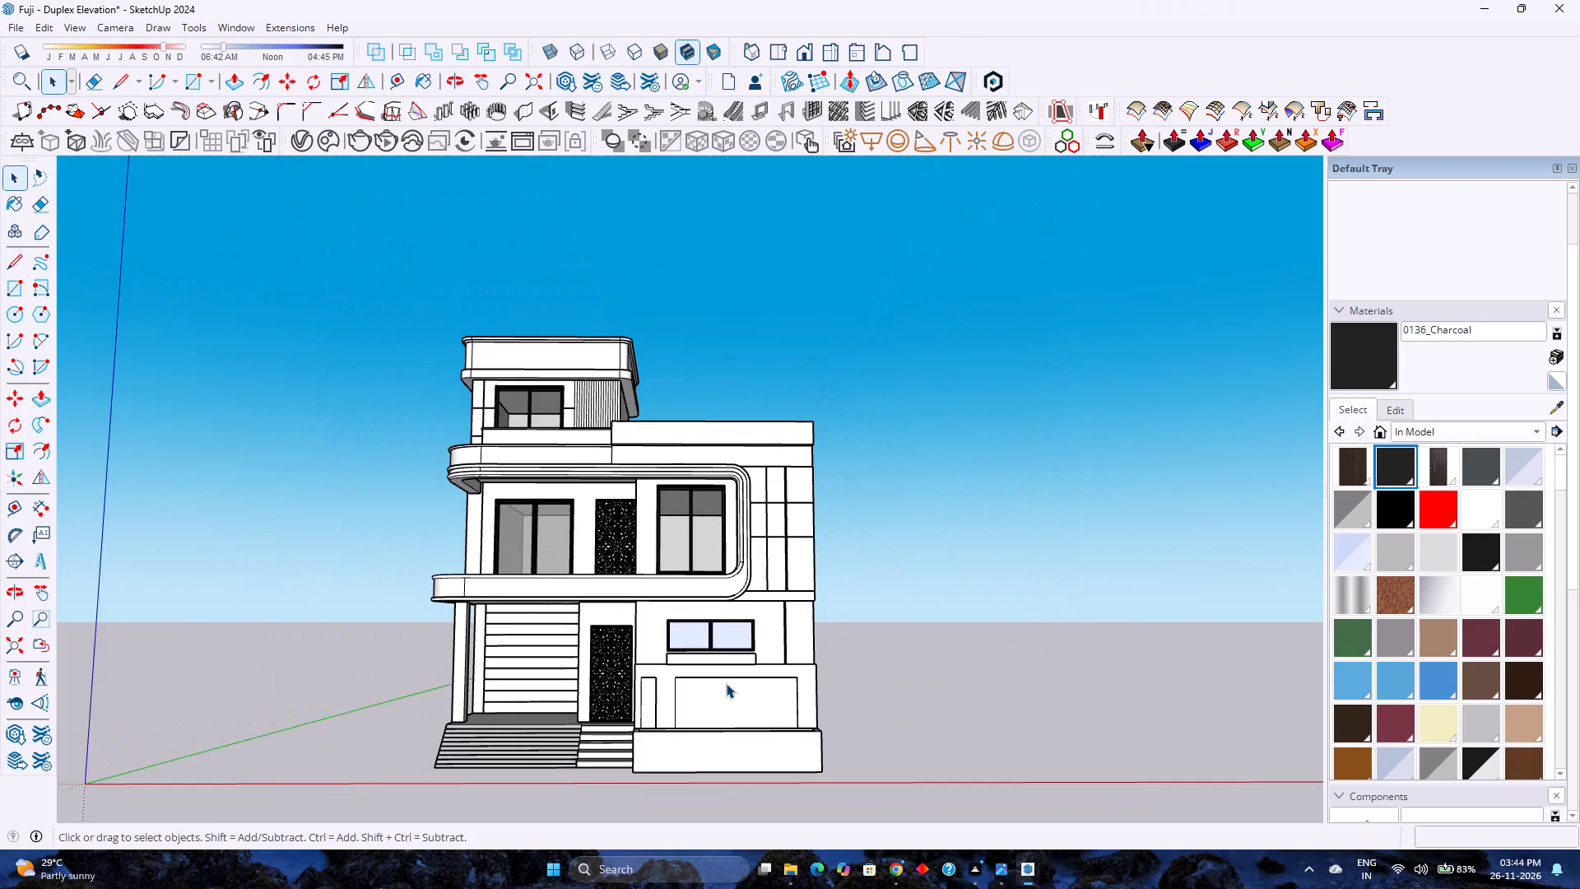
{"action": "scroll", "coordinate": [726, 683], "scroll_direction": "up", "scroll_amount": 3}
{"action": "scroll", "coordinate": [726, 683], "scroll_direction": "down", "scroll_amount": 4}
{"action": "scroll", "coordinate": [726, 683], "scroll_direction": "up", "scroll_amount": 3}
{"action": "scroll", "coordinate": [726, 683], "scroll_direction": "down", "scroll_amount": 1}
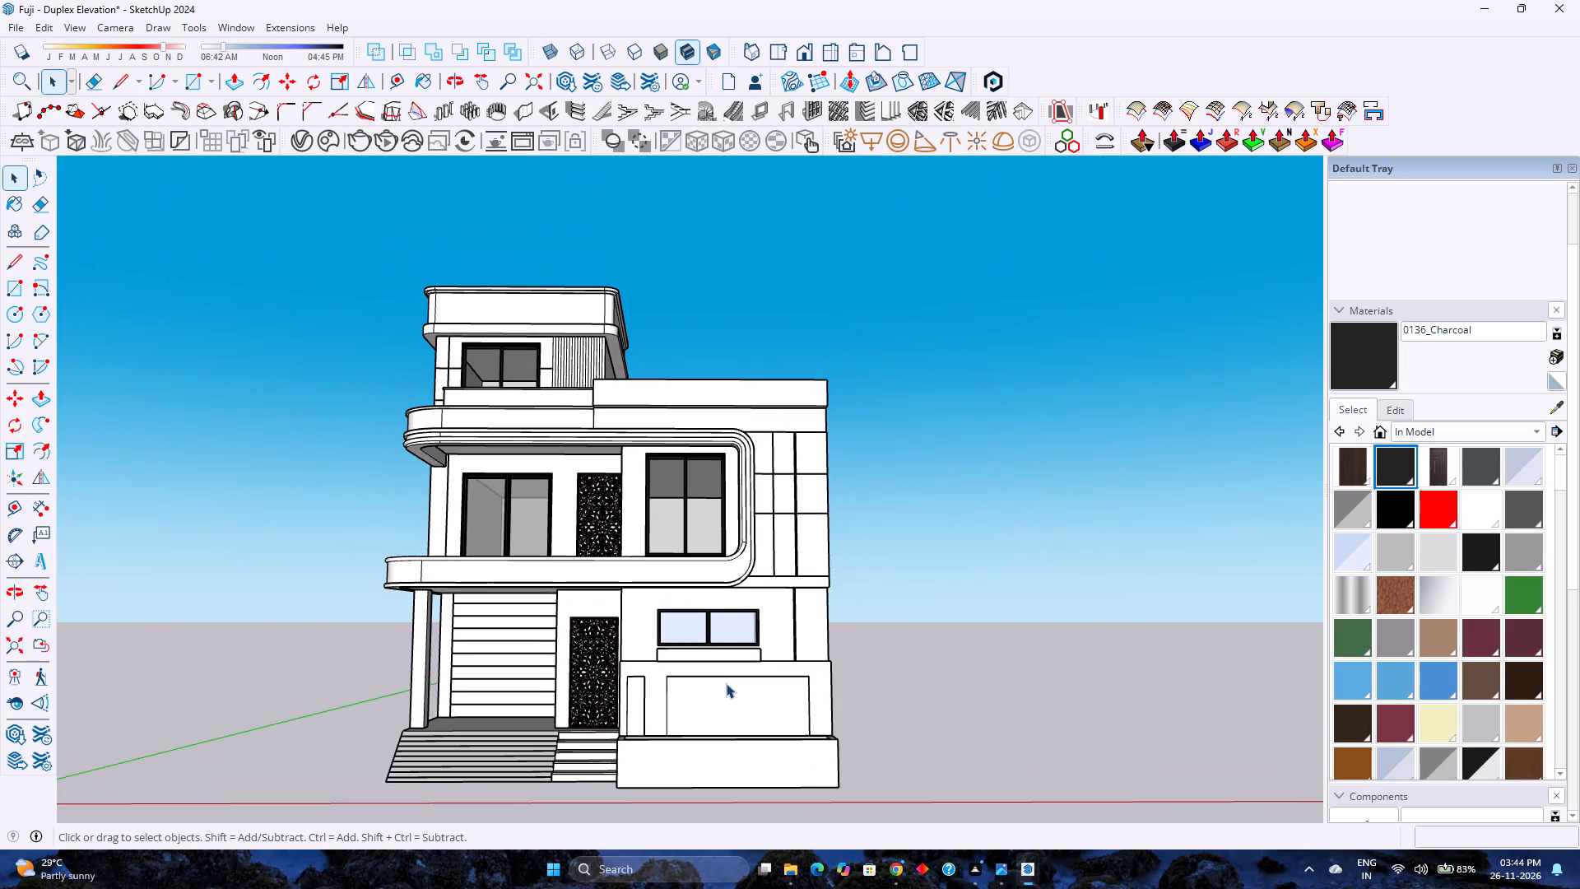
{"action": "scroll", "coordinate": [726, 683], "scroll_direction": "up", "scroll_amount": 1}
{"action": "scroll", "coordinate": [726, 683], "scroll_direction": "down", "scroll_amount": 3}
{"action": "scroll", "coordinate": [726, 683], "scroll_direction": "up", "scroll_amount": 3}
{"action": "scroll", "coordinate": [726, 683], "scroll_direction": "down", "scroll_amount": 3}
{"action": "scroll", "coordinate": [726, 683], "scroll_direction": "up", "scroll_amount": 3}
{"action": "scroll", "coordinate": [726, 683], "scroll_direction": "down", "scroll_amount": 3}
{"action": "scroll", "coordinate": [726, 683], "scroll_direction": "up", "scroll_amount": 3}
{"action": "scroll", "coordinate": [726, 683], "scroll_direction": "down", "scroll_amount": 3}
{"action": "scroll", "coordinate": [726, 683], "scroll_direction": "up", "scroll_amount": 3}
{"action": "scroll", "coordinate": [726, 683], "scroll_direction": "down", "scroll_amount": 3}
{"action": "scroll", "coordinate": [726, 683], "scroll_direction": "up", "scroll_amount": 3}
{"action": "scroll", "coordinate": [726, 683], "scroll_direction": "down", "scroll_amount": 3}
{"action": "scroll", "coordinate": [726, 683], "scroll_direction": "up", "scroll_amount": 3}
{"action": "scroll", "coordinate": [726, 683], "scroll_direction": "down", "scroll_amount": 3}
{"action": "scroll", "coordinate": [726, 683], "scroll_direction": "up", "scroll_amount": 3}
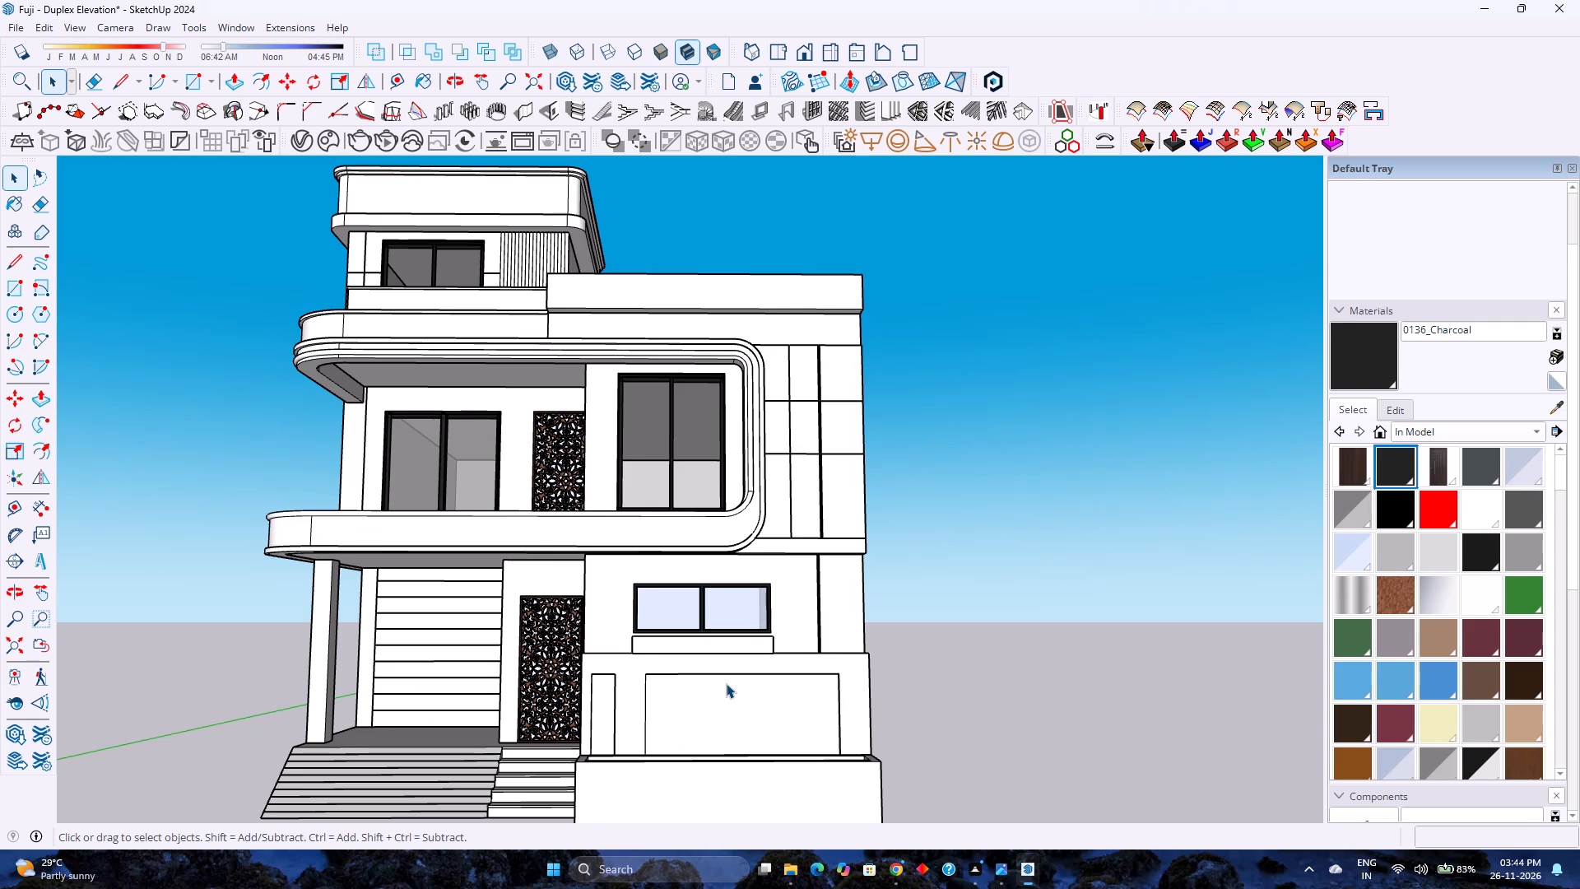
{"action": "scroll", "coordinate": [726, 683], "scroll_direction": "down", "scroll_amount": 3}
{"action": "scroll", "coordinate": [726, 683], "scroll_direction": "up", "scroll_amount": 3}
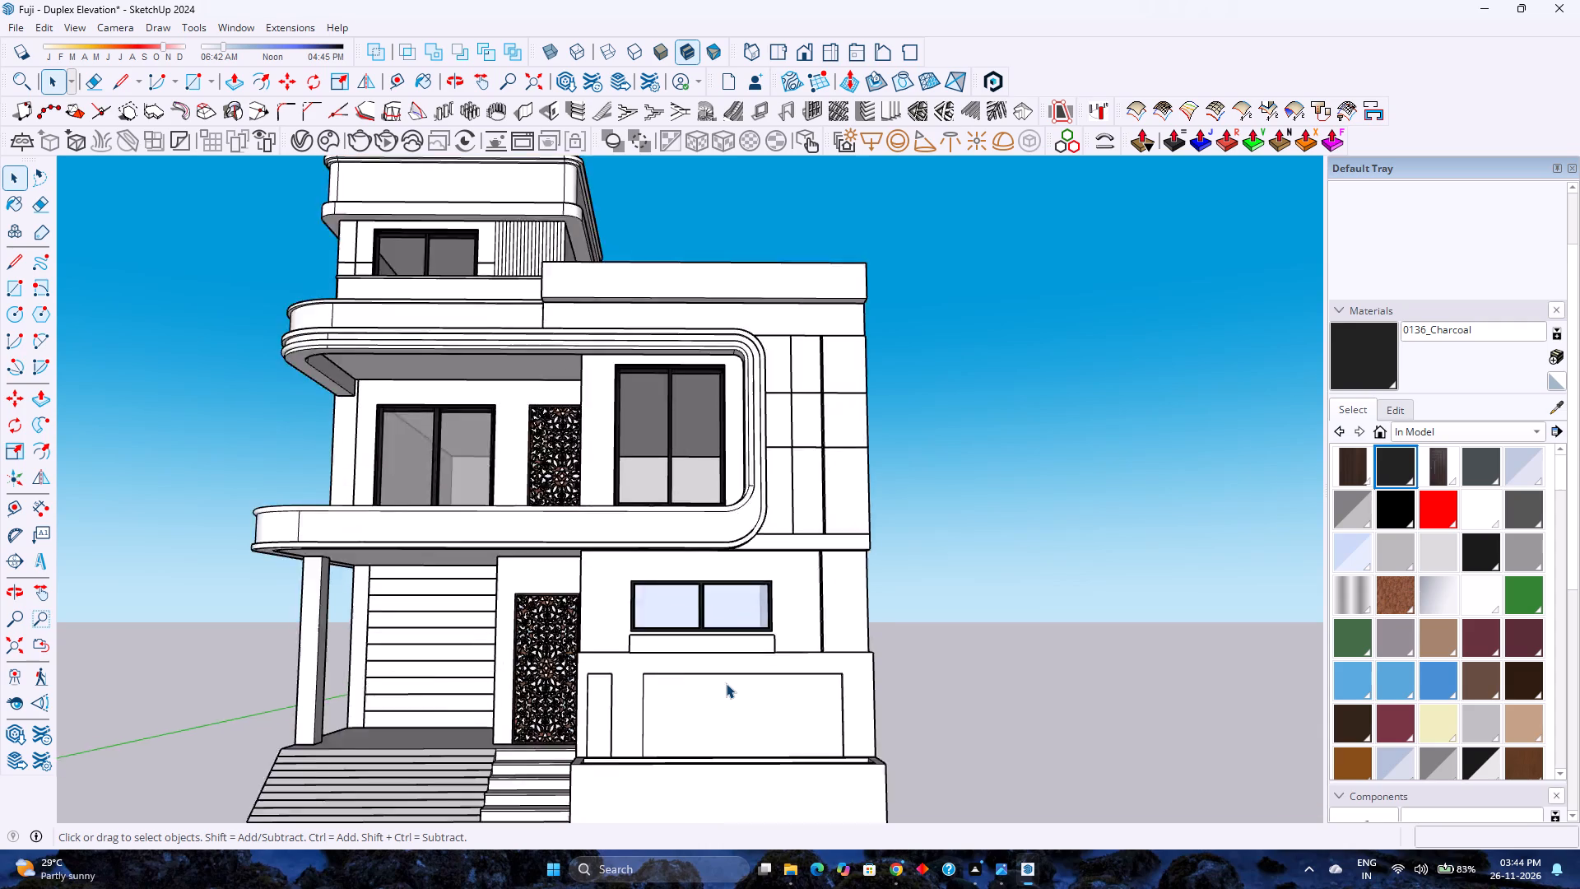
{"action": "scroll", "coordinate": [726, 683], "scroll_direction": "down", "scroll_amount": 4}
{"action": "scroll", "coordinate": [726, 683], "scroll_direction": "up", "scroll_amount": 4}
{"action": "scroll", "coordinate": [726, 683], "scroll_direction": "down", "scroll_amount": 3}
{"action": "scroll", "coordinate": [726, 683], "scroll_direction": "up", "scroll_amount": 3}
{"action": "scroll", "coordinate": [726, 683], "scroll_direction": "down", "scroll_amount": 4}
{"action": "scroll", "coordinate": [726, 683], "scroll_direction": "up", "scroll_amount": 4}
{"action": "scroll", "coordinate": [726, 683], "scroll_direction": "down", "scroll_amount": 4}
{"action": "scroll", "coordinate": [726, 683], "scroll_direction": "up", "scroll_amount": 4}
{"action": "scroll", "coordinate": [726, 683], "scroll_direction": "down", "scroll_amount": 4}
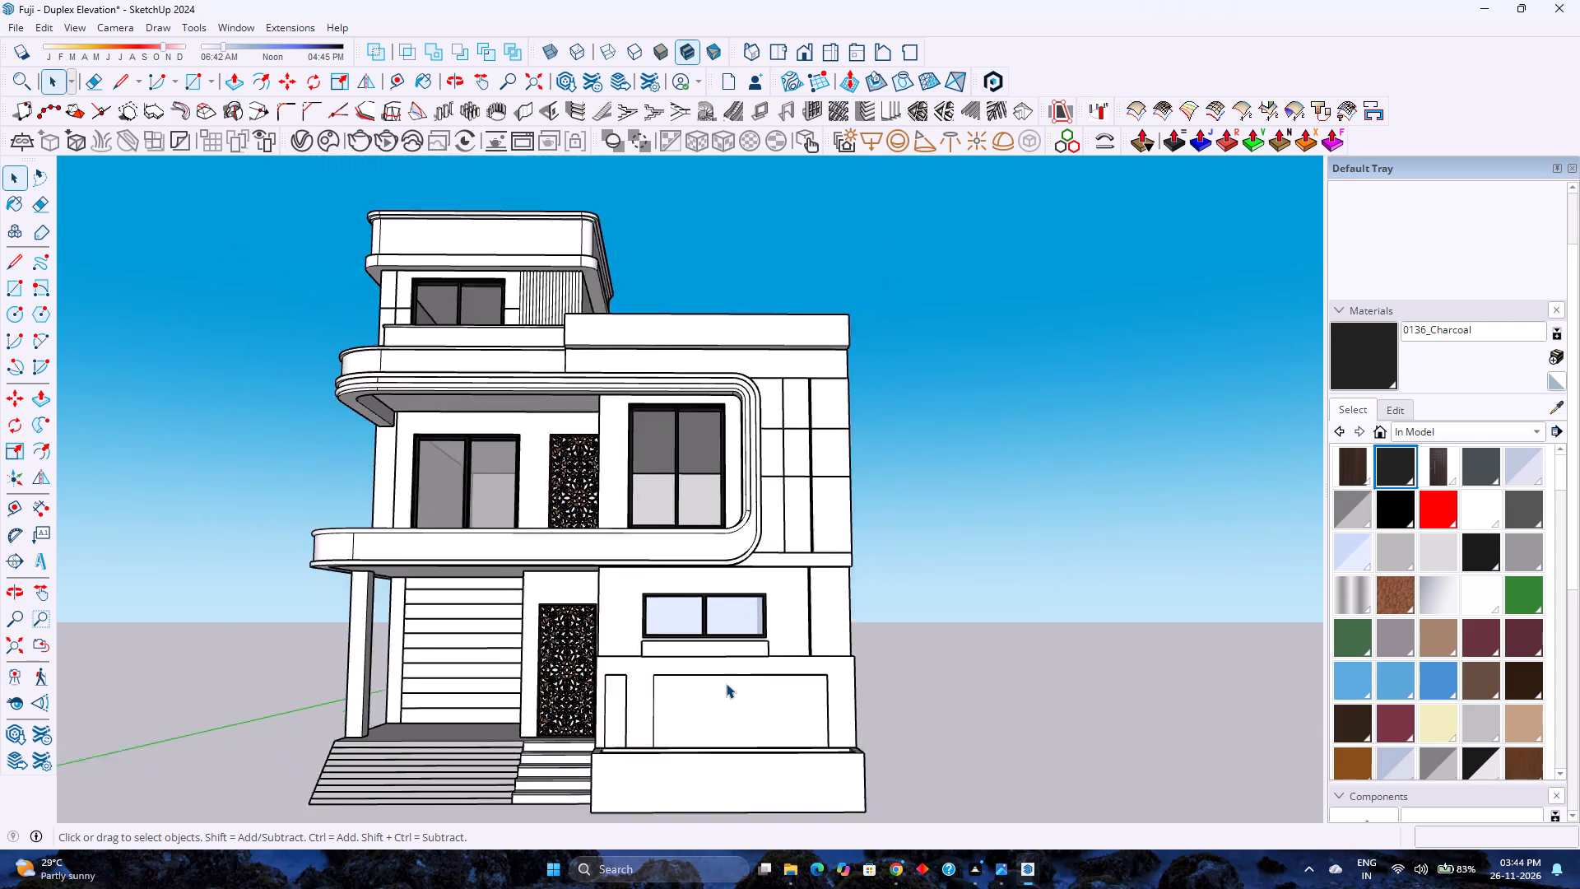
{"action": "scroll", "coordinate": [726, 683], "scroll_direction": "down", "scroll_amount": 2}
Examine the duplex from a raised oblique corner view, covering its side wall, entrance porch, steps and balcony.
{"action": "middle_click_drag", "start_coordinate": [737, 687], "coordinate": [962, 779]}
{"action": "middle_click_drag", "start_coordinate": [962, 779], "coordinate": [966, 762]}
{"action": "middle_click_drag", "start_coordinate": [967, 754], "coordinate": [969, 746]}
{"action": "middle_click_drag", "start_coordinate": [969, 746], "coordinate": [979, 683]}
{"action": "middle_click", "coordinate": [979, 683]}
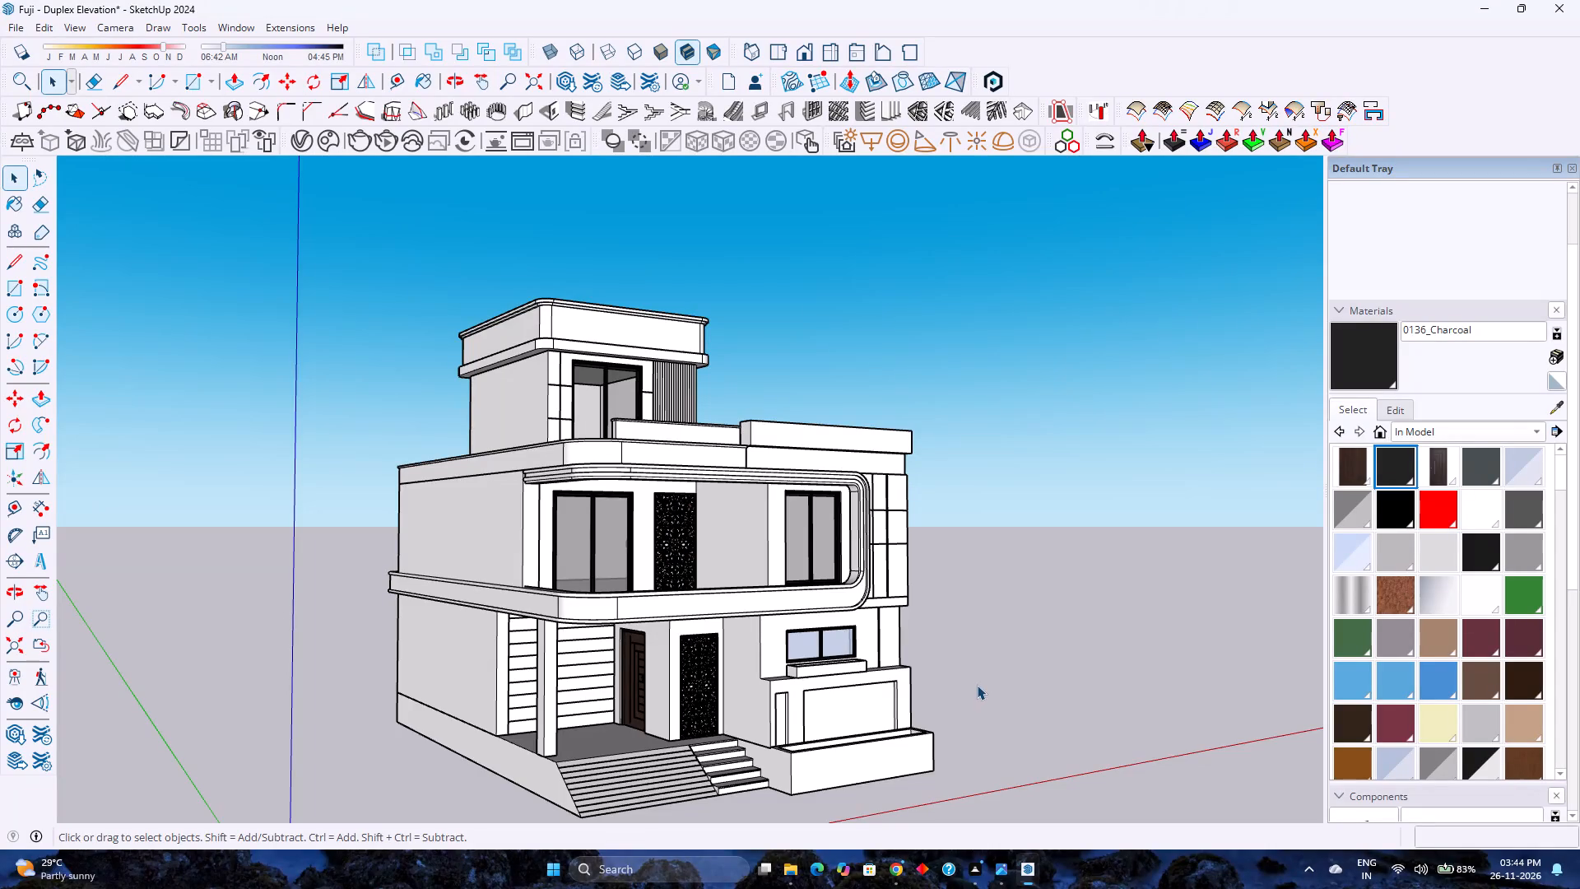
{"action": "scroll", "coordinate": [977, 685], "scroll_direction": "up", "scroll_amount": 2}
{"action": "scroll", "coordinate": [977, 685], "scroll_direction": "down", "scroll_amount": 3}
{"action": "scroll", "coordinate": [976, 685], "scroll_direction": "up", "scroll_amount": 3}
{"action": "scroll", "coordinate": [976, 685], "scroll_direction": "down", "scroll_amount": 4}
{"action": "scroll", "coordinate": [976, 685], "scroll_direction": "up", "scroll_amount": 4}
{"action": "scroll", "coordinate": [976, 685], "scroll_direction": "down", "scroll_amount": 4}
{"action": "scroll", "coordinate": [976, 685], "scroll_direction": "up", "scroll_amount": 4}
{"action": "scroll", "coordinate": [976, 685], "scroll_direction": "down", "scroll_amount": 4}
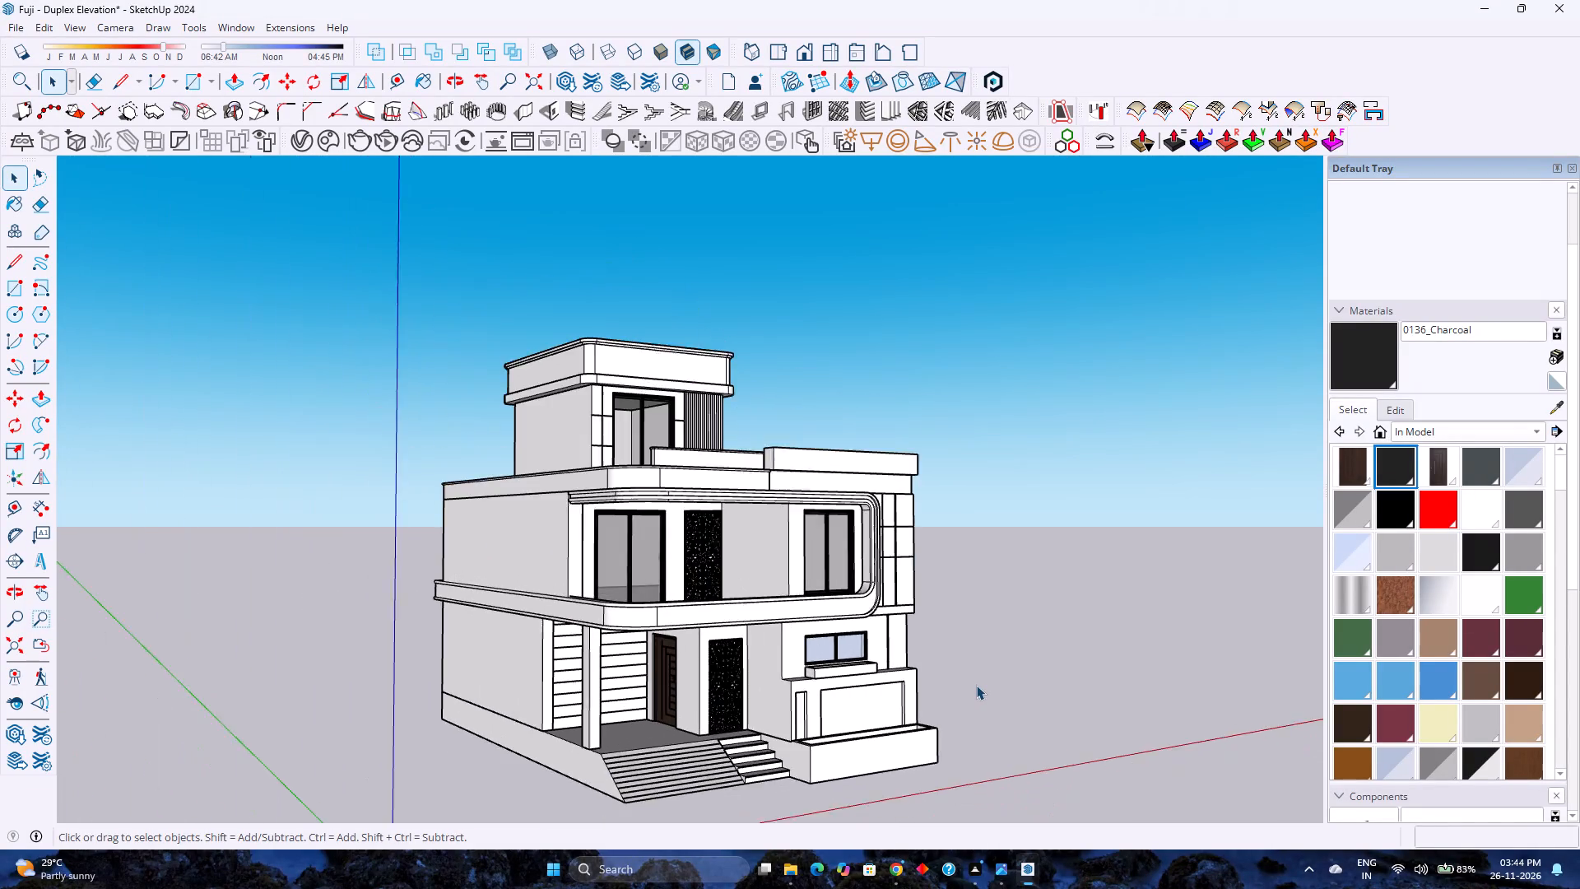
{"action": "scroll", "coordinate": [976, 685], "scroll_direction": "up", "scroll_amount": 2}
{"action": "scroll", "coordinate": [976, 685], "scroll_direction": "down", "scroll_amount": 2}
{"action": "scroll", "coordinate": [976, 685], "scroll_direction": "up", "scroll_amount": 4}
{"action": "scroll", "coordinate": [976, 685], "scroll_direction": "down", "scroll_amount": 4}
{"action": "scroll", "coordinate": [976, 685], "scroll_direction": "up", "scroll_amount": 4}
{"action": "scroll", "coordinate": [976, 685], "scroll_direction": "down", "scroll_amount": 4}
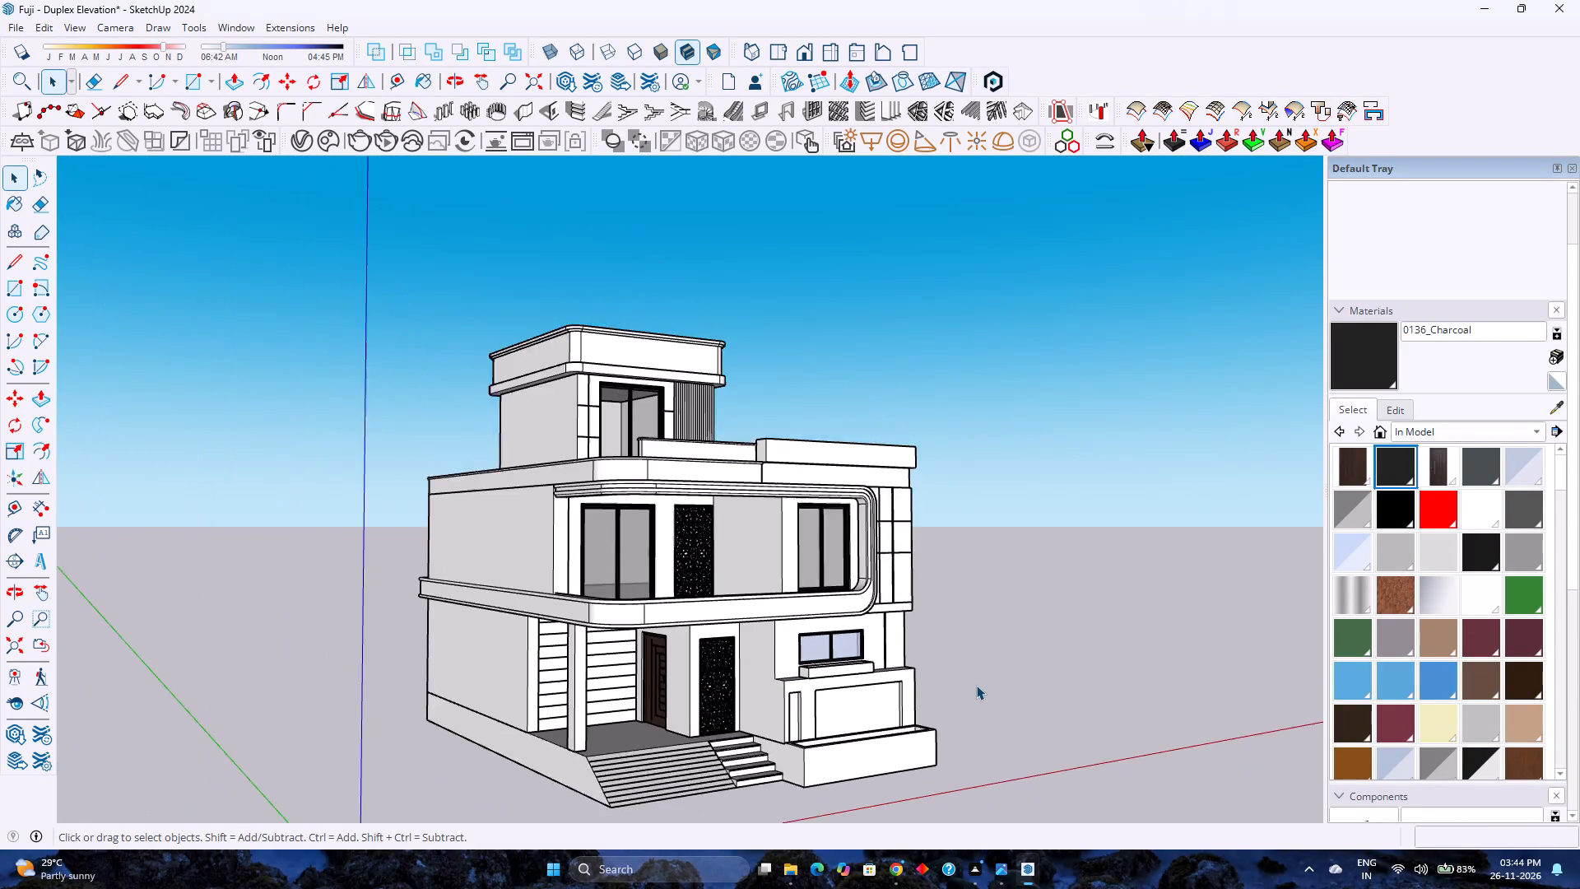
{"action": "scroll", "coordinate": [976, 685], "scroll_direction": "up", "scroll_amount": 4}
{"action": "scroll", "coordinate": [976, 685], "scroll_direction": "down", "scroll_amount": 5}
{"action": "scroll", "coordinate": [974, 687], "scroll_direction": "up", "scroll_amount": 4}
{"action": "scroll", "coordinate": [974, 687], "scroll_direction": "down", "scroll_amount": 4}
Examine the whole duplex from a low, near-ground corner view, covering its front facade, curved balcony frame and side wall.
{"action": "middle_click_drag", "start_coordinate": [954, 694], "coordinate": [837, 634]}
{"action": "scroll", "coordinate": [809, 616], "scroll_direction": "down", "scroll_amount": 6}
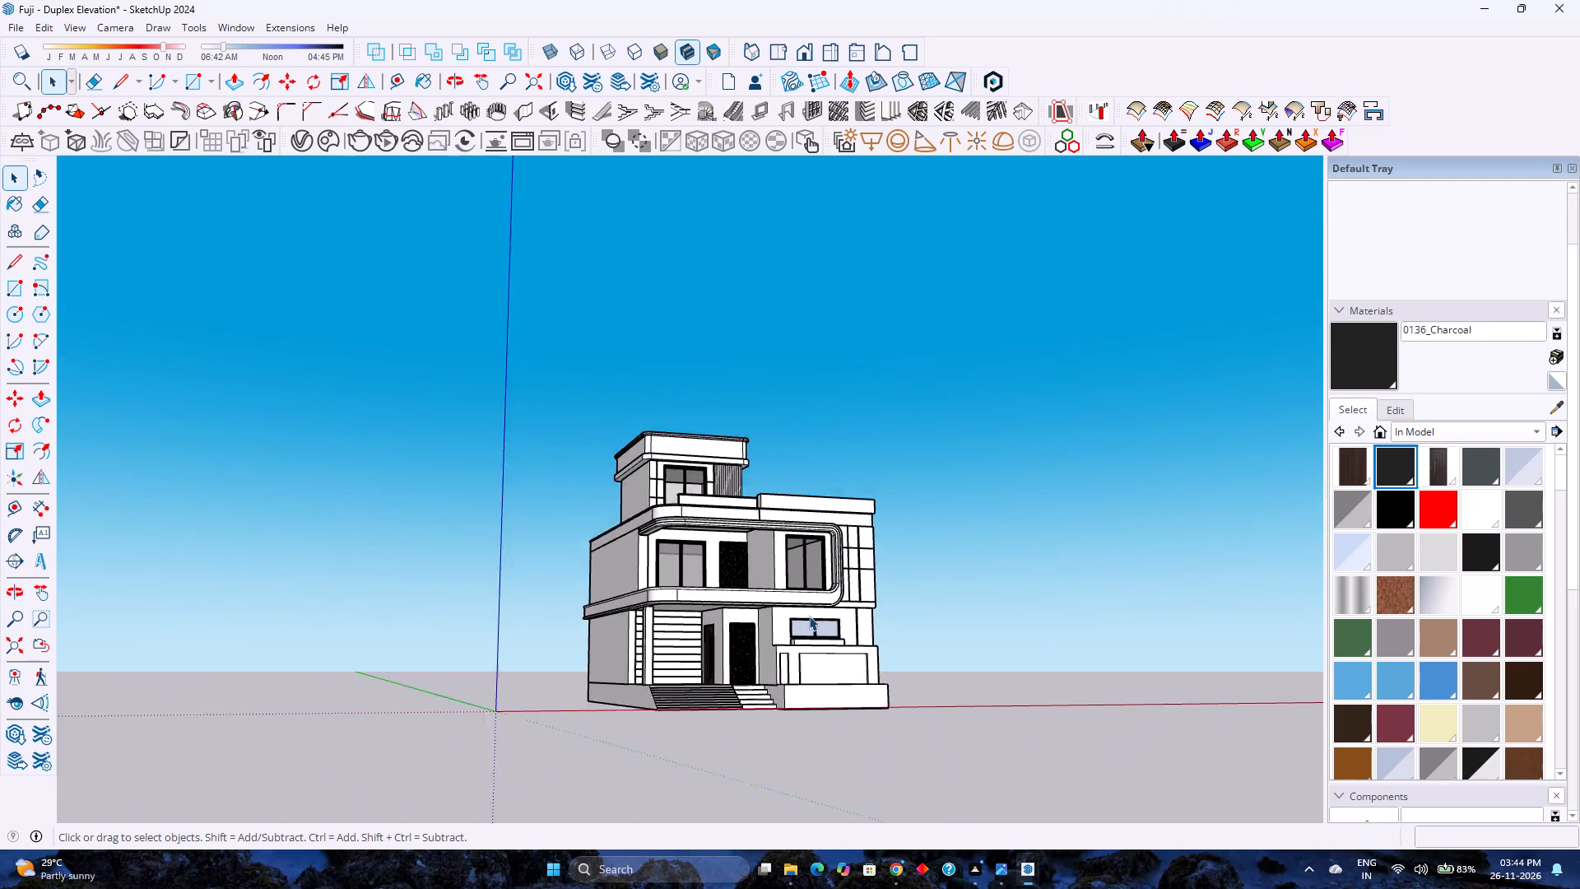
{"action": "scroll", "coordinate": [809, 616], "scroll_direction": "down", "scroll_amount": 3}
{"action": "scroll", "coordinate": [809, 616], "scroll_direction": "up", "scroll_amount": 4}
{"action": "scroll", "coordinate": [808, 617], "scroll_direction": "down", "scroll_amount": 4}
{"action": "scroll", "coordinate": [808, 620], "scroll_direction": "up", "scroll_amount": 3}
{"action": "scroll", "coordinate": [808, 620], "scroll_direction": "down", "scroll_amount": 3}
{"action": "scroll", "coordinate": [808, 620], "scroll_direction": "up", "scroll_amount": 4}
{"action": "scroll", "coordinate": [808, 620], "scroll_direction": "down", "scroll_amount": 3}
{"action": "scroll", "coordinate": [808, 620], "scroll_direction": "up", "scroll_amount": 2}
{"action": "scroll", "coordinate": [808, 630], "scroll_direction": "down", "scroll_amount": 3}
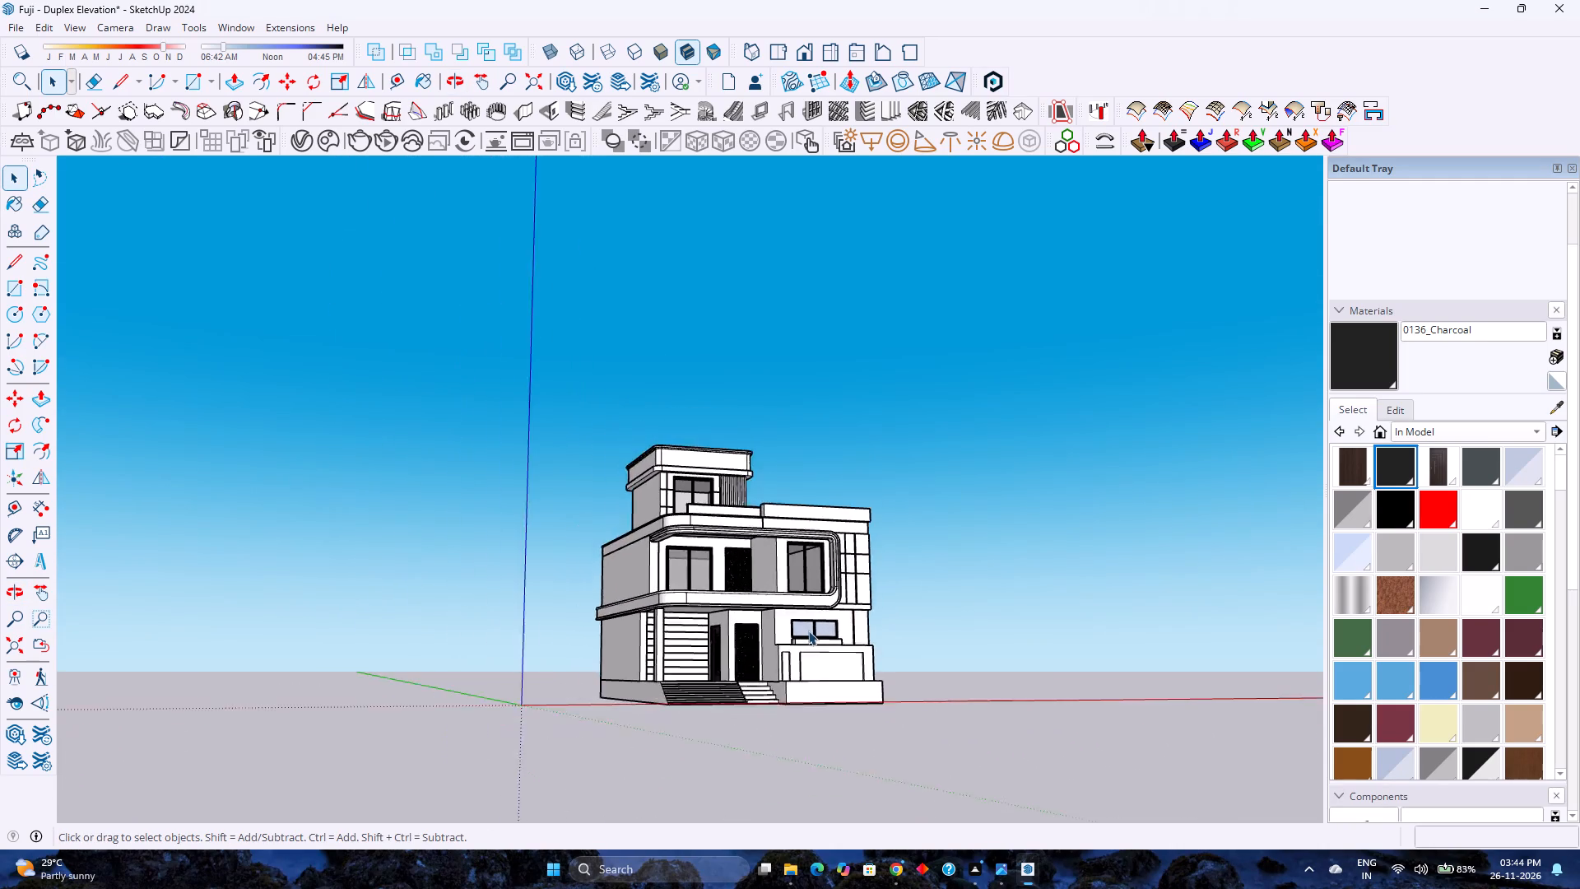
{"action": "scroll", "coordinate": [808, 631], "scroll_direction": "up", "scroll_amount": 4}
{"action": "scroll", "coordinate": [808, 631], "scroll_direction": "down", "scroll_amount": 4}
{"action": "scroll", "coordinate": [808, 631], "scroll_direction": "up", "scroll_amount": 4}
{"action": "scroll", "coordinate": [808, 631], "scroll_direction": "down", "scroll_amount": 4}
{"action": "scroll", "coordinate": [808, 631], "scroll_direction": "up", "scroll_amount": 3}
{"action": "scroll", "coordinate": [808, 631], "scroll_direction": "down", "scroll_amount": 3}
{"action": "scroll", "coordinate": [808, 631], "scroll_direction": "up", "scroll_amount": 3}
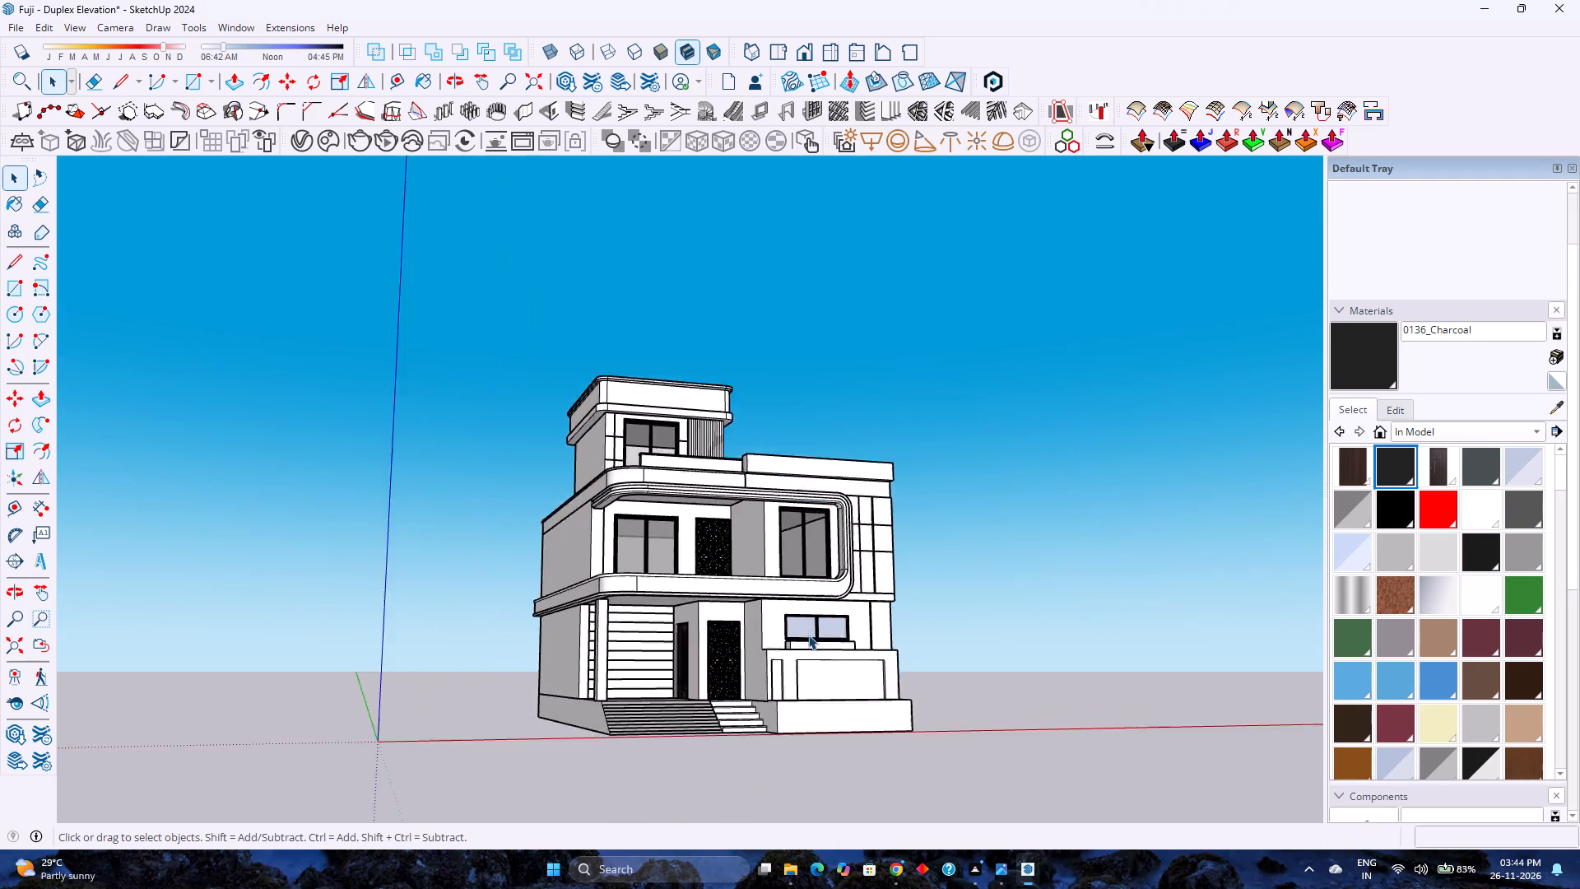
{"action": "scroll", "coordinate": [808, 635], "scroll_direction": "down", "scroll_amount": 3}
{"action": "scroll", "coordinate": [808, 635], "scroll_direction": "up", "scroll_amount": 3}
{"action": "scroll", "coordinate": [808, 635], "scroll_direction": "down", "scroll_amount": 3}
{"action": "scroll", "coordinate": [808, 635], "scroll_direction": "up", "scroll_amount": 3}
{"action": "scroll", "coordinate": [808, 635], "scroll_direction": "down", "scroll_amount": 3}
{"action": "scroll", "coordinate": [808, 635], "scroll_direction": "up", "scroll_amount": 3}
{"action": "scroll", "coordinate": [808, 635], "scroll_direction": "down", "scroll_amount": 3}
{"action": "scroll", "coordinate": [808, 635], "scroll_direction": "up", "scroll_amount": 3}
{"action": "scroll", "coordinate": [808, 635], "scroll_direction": "down", "scroll_amount": 4}
{"action": "scroll", "coordinate": [808, 635], "scroll_direction": "up", "scroll_amount": 3}
{"action": "scroll", "coordinate": [808, 635], "scroll_direction": "down", "scroll_amount": 1}
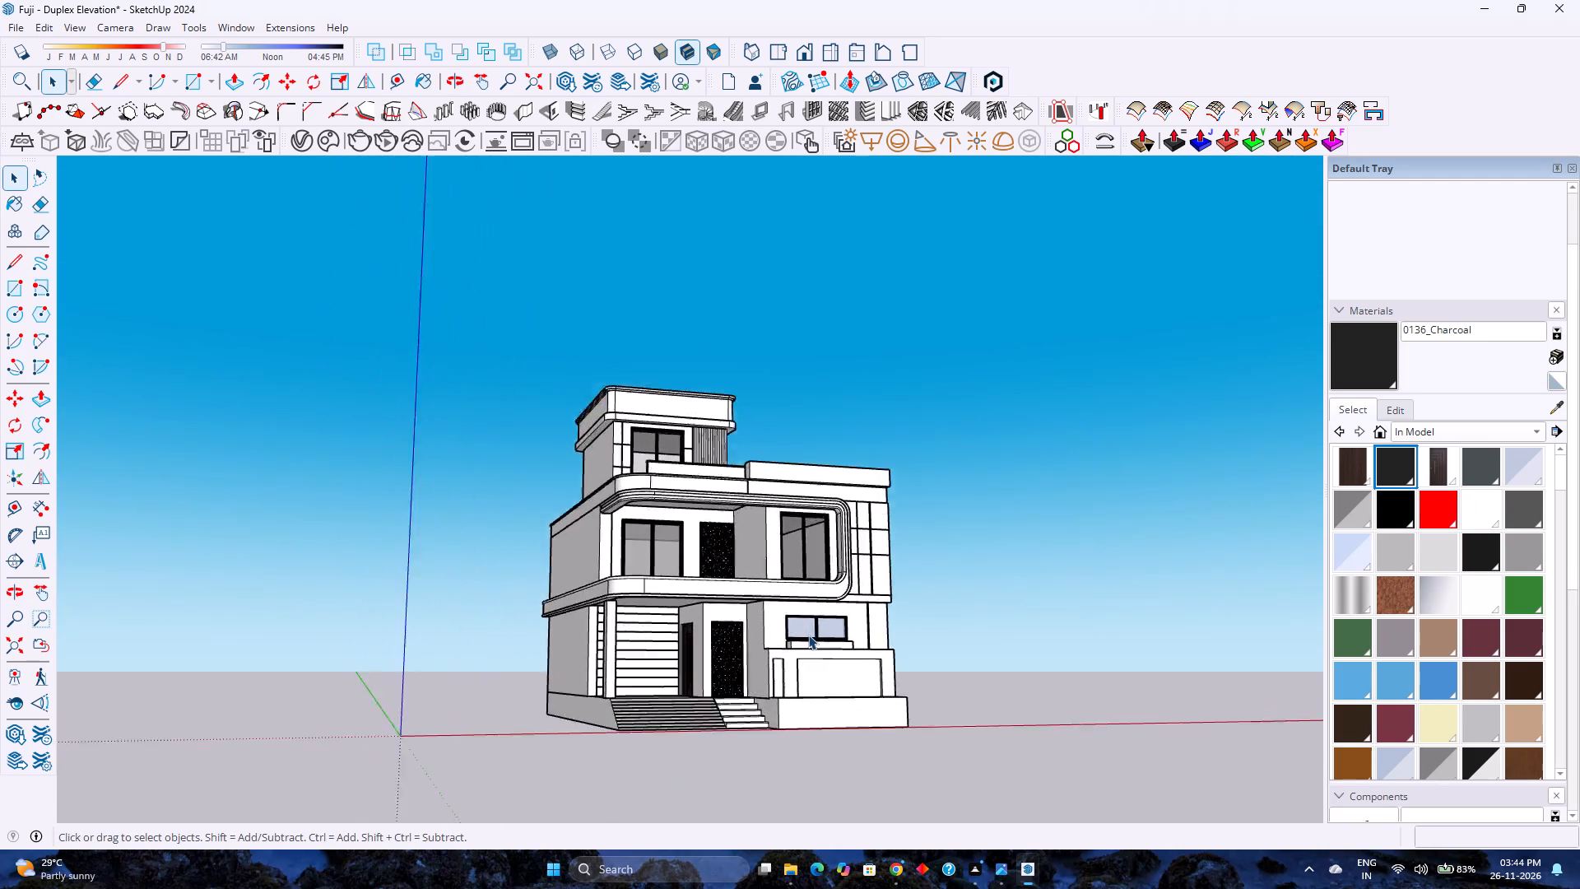
{"action": "scroll", "coordinate": [808, 635], "scroll_direction": "down", "scroll_amount": 2}
{"action": "scroll", "coordinate": [808, 635], "scroll_direction": "up", "scroll_amount": 3}
{"action": "scroll", "coordinate": [808, 635], "scroll_direction": "down", "scroll_amount": 3}
{"action": "scroll", "coordinate": [808, 635], "scroll_direction": "up", "scroll_amount": 3}
{"action": "scroll", "coordinate": [808, 635], "scroll_direction": "down", "scroll_amount": 3}
{"action": "scroll", "coordinate": [808, 635], "scroll_direction": "up", "scroll_amount": 3}
{"action": "scroll", "coordinate": [808, 635], "scroll_direction": "down", "scroll_amount": 3}
{"action": "scroll", "coordinate": [808, 637], "scroll_direction": "up", "scroll_amount": 3}
{"action": "scroll", "coordinate": [808, 637], "scroll_direction": "down", "scroll_amount": 3}
{"action": "scroll", "coordinate": [808, 637], "scroll_direction": "up", "scroll_amount": 3}
{"action": "scroll", "coordinate": [808, 637], "scroll_direction": "down", "scroll_amount": 3}
{"action": "scroll", "coordinate": [808, 637], "scroll_direction": "up", "scroll_amount": 3}
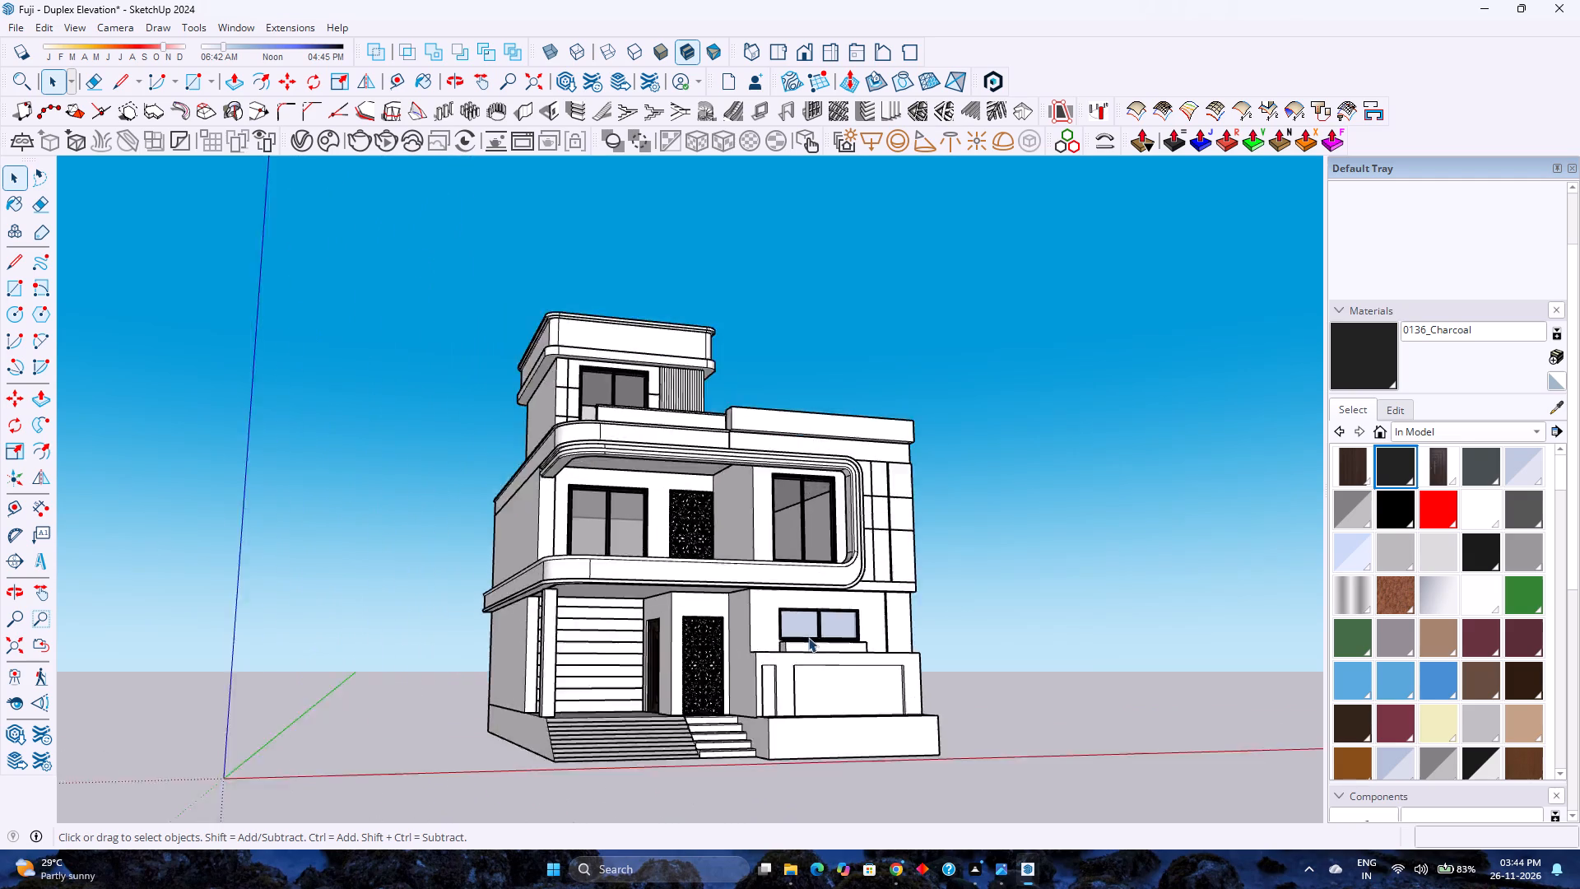
Examine the duplex's front elevation from a low corner angle, from the entrance steps and front wall up to the rooftop room.
{"action": "scroll", "coordinate": [808, 637], "scroll_direction": "down", "scroll_amount": 3}
{"action": "scroll", "coordinate": [808, 637], "scroll_direction": "up", "scroll_amount": 3}
{"action": "scroll", "coordinate": [808, 637], "scroll_direction": "down", "scroll_amount": 3}
{"action": "scroll", "coordinate": [808, 637], "scroll_direction": "up", "scroll_amount": 3}
{"action": "scroll", "coordinate": [808, 637], "scroll_direction": "down", "scroll_amount": 4}
{"action": "scroll", "coordinate": [808, 637], "scroll_direction": "up", "scroll_amount": 4}
{"action": "scroll", "coordinate": [808, 637], "scroll_direction": "down", "scroll_amount": 4}
{"action": "scroll", "coordinate": [808, 637], "scroll_direction": "up", "scroll_amount": 4}
{"action": "scroll", "coordinate": [808, 637], "scroll_direction": "down", "scroll_amount": 4}
{"action": "scroll", "coordinate": [808, 637], "scroll_direction": "up", "scroll_amount": 4}
{"action": "scroll", "coordinate": [808, 637], "scroll_direction": "down", "scroll_amount": 3}
{"action": "scroll", "coordinate": [808, 637], "scroll_direction": "up", "scroll_amount": 3}
{"action": "scroll", "coordinate": [808, 637], "scroll_direction": "down", "scroll_amount": 4}
{"action": "scroll", "coordinate": [808, 637], "scroll_direction": "up", "scroll_amount": 4}
{"action": "scroll", "coordinate": [808, 637], "scroll_direction": "down", "scroll_amount": 4}
{"action": "scroll", "coordinate": [808, 637], "scroll_direction": "up", "scroll_amount": 3}
{"action": "scroll", "coordinate": [808, 637], "scroll_direction": "down", "scroll_amount": 3}
{"action": "scroll", "coordinate": [808, 637], "scroll_direction": "up", "scroll_amount": 3}
{"action": "scroll", "coordinate": [808, 637], "scroll_direction": "down", "scroll_amount": 3}
{"action": "scroll", "coordinate": [808, 637], "scroll_direction": "up", "scroll_amount": 3}
{"action": "scroll", "coordinate": [808, 637], "scroll_direction": "down", "scroll_amount": 1}
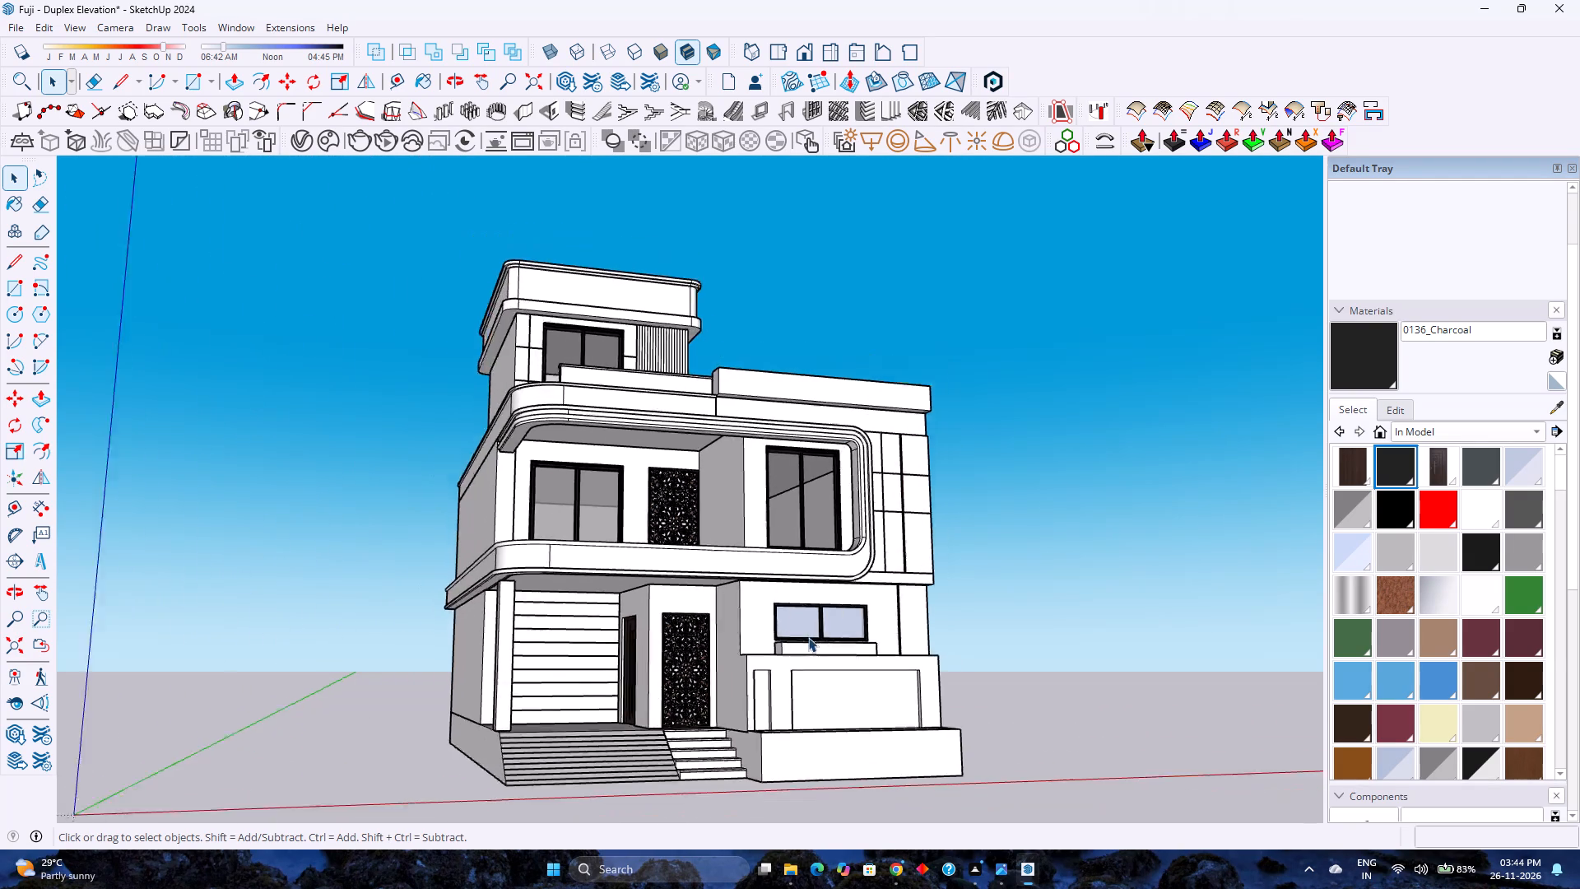
{"action": "scroll", "coordinate": [808, 637], "scroll_direction": "down", "scroll_amount": 2}
{"action": "scroll", "coordinate": [808, 639], "scroll_direction": "up", "scroll_amount": 3}
{"action": "scroll", "coordinate": [808, 639], "scroll_direction": "down", "scroll_amount": 3}
{"action": "scroll", "coordinate": [808, 641], "scroll_direction": "up", "scroll_amount": 4}
{"action": "scroll", "coordinate": [808, 641], "scroll_direction": "down", "scroll_amount": 4}
{"action": "scroll", "coordinate": [808, 643], "scroll_direction": "up", "scroll_amount": 4}
{"action": "scroll", "coordinate": [808, 643], "scroll_direction": "down", "scroll_amount": 3}
{"action": "scroll", "coordinate": [808, 643], "scroll_direction": "up", "scroll_amount": 3}
{"action": "scroll", "coordinate": [808, 643], "scroll_direction": "down", "scroll_amount": 4}
{"action": "scroll", "coordinate": [808, 643], "scroll_direction": "up", "scroll_amount": 2}
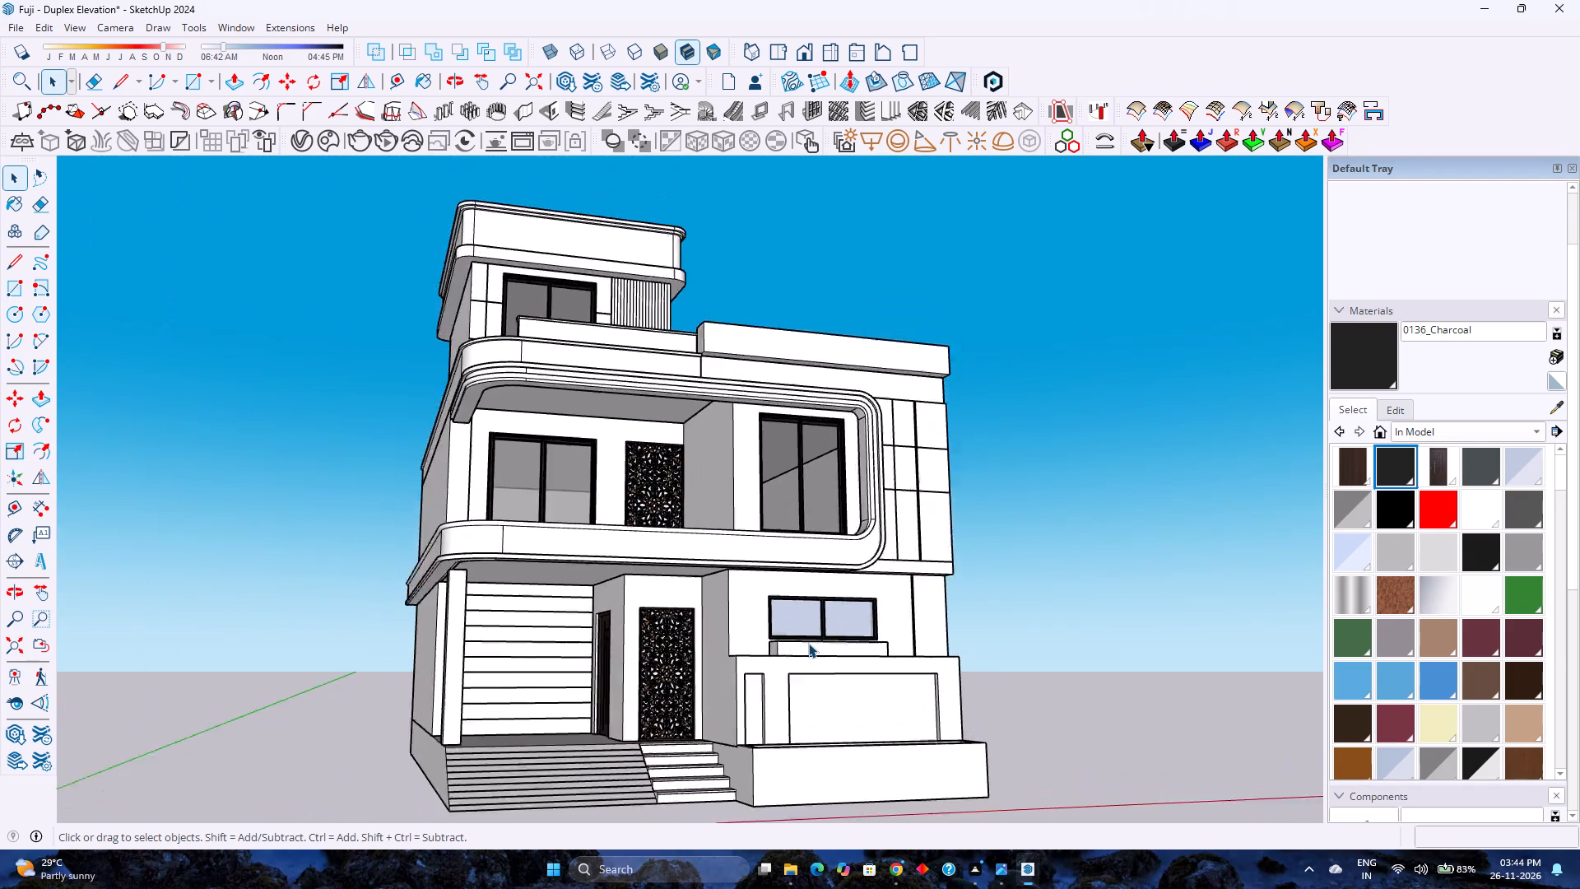
{"action": "scroll", "coordinate": [808, 643], "scroll_direction": "up", "scroll_amount": 2}
{"action": "scroll", "coordinate": [808, 643], "scroll_direction": "down", "scroll_amount": 4}
{"action": "scroll", "coordinate": [808, 643], "scroll_direction": "up", "scroll_amount": 3}
{"action": "scroll", "coordinate": [808, 643], "scroll_direction": "down", "scroll_amount": 3}
{"action": "scroll", "coordinate": [808, 643], "scroll_direction": "up", "scroll_amount": 3}
{"action": "scroll", "coordinate": [809, 648], "scroll_direction": "down", "scroll_amount": 1}
{"action": "scroll", "coordinate": [809, 649], "scroll_direction": "up", "scroll_amount": 3}
{"action": "scroll", "coordinate": [809, 649], "scroll_direction": "down", "scroll_amount": 3}
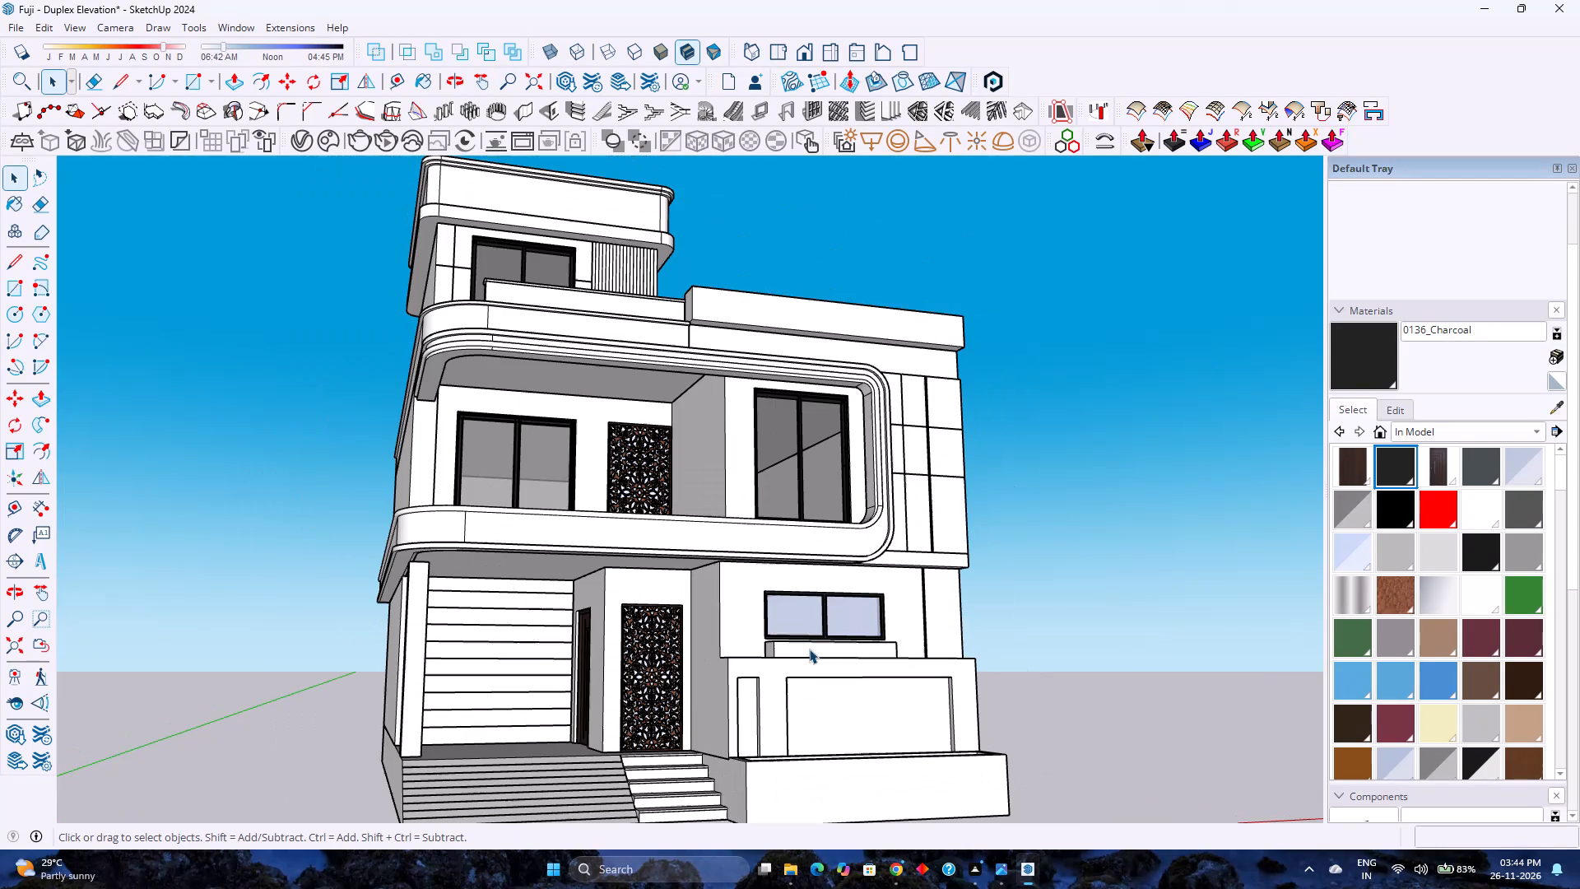
Examine the first-floor balcony with its curved frame, windows and jali panel, together with the entrance below it.
{"action": "scroll", "coordinate": [812, 646], "scroll_direction": "up", "scroll_amount": 3}
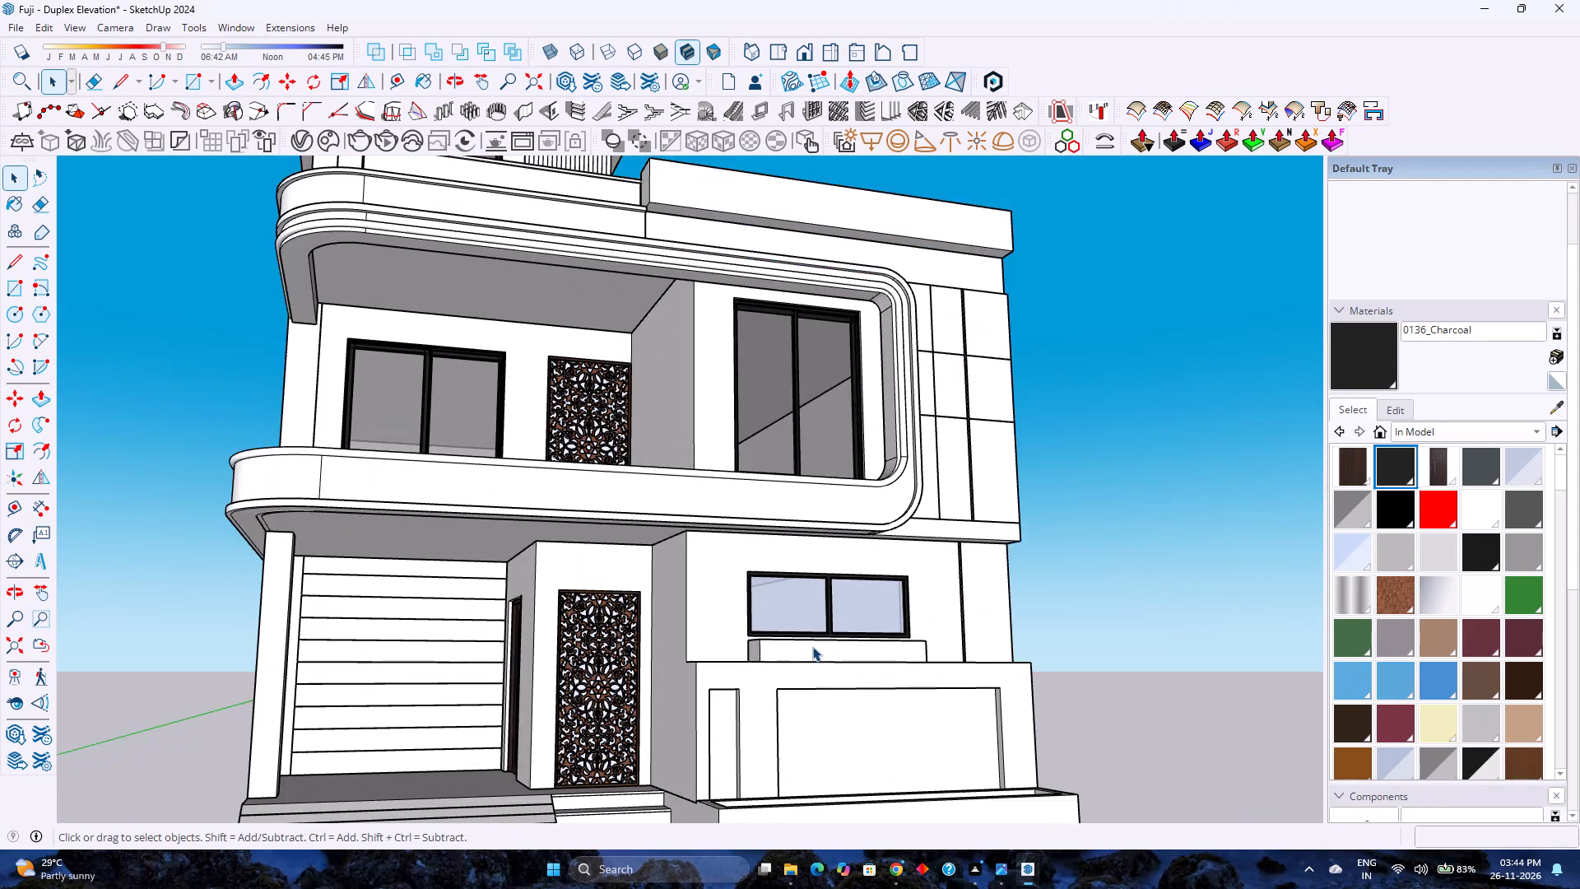
{"action": "scroll", "coordinate": [814, 643], "scroll_direction": "down", "scroll_amount": 3}
{"action": "scroll", "coordinate": [814, 643], "scroll_direction": "up", "scroll_amount": 2}
{"action": "scroll", "coordinate": [814, 643], "scroll_direction": "down", "scroll_amount": 2}
{"action": "scroll", "coordinate": [814, 643], "scroll_direction": "up", "scroll_amount": 2}
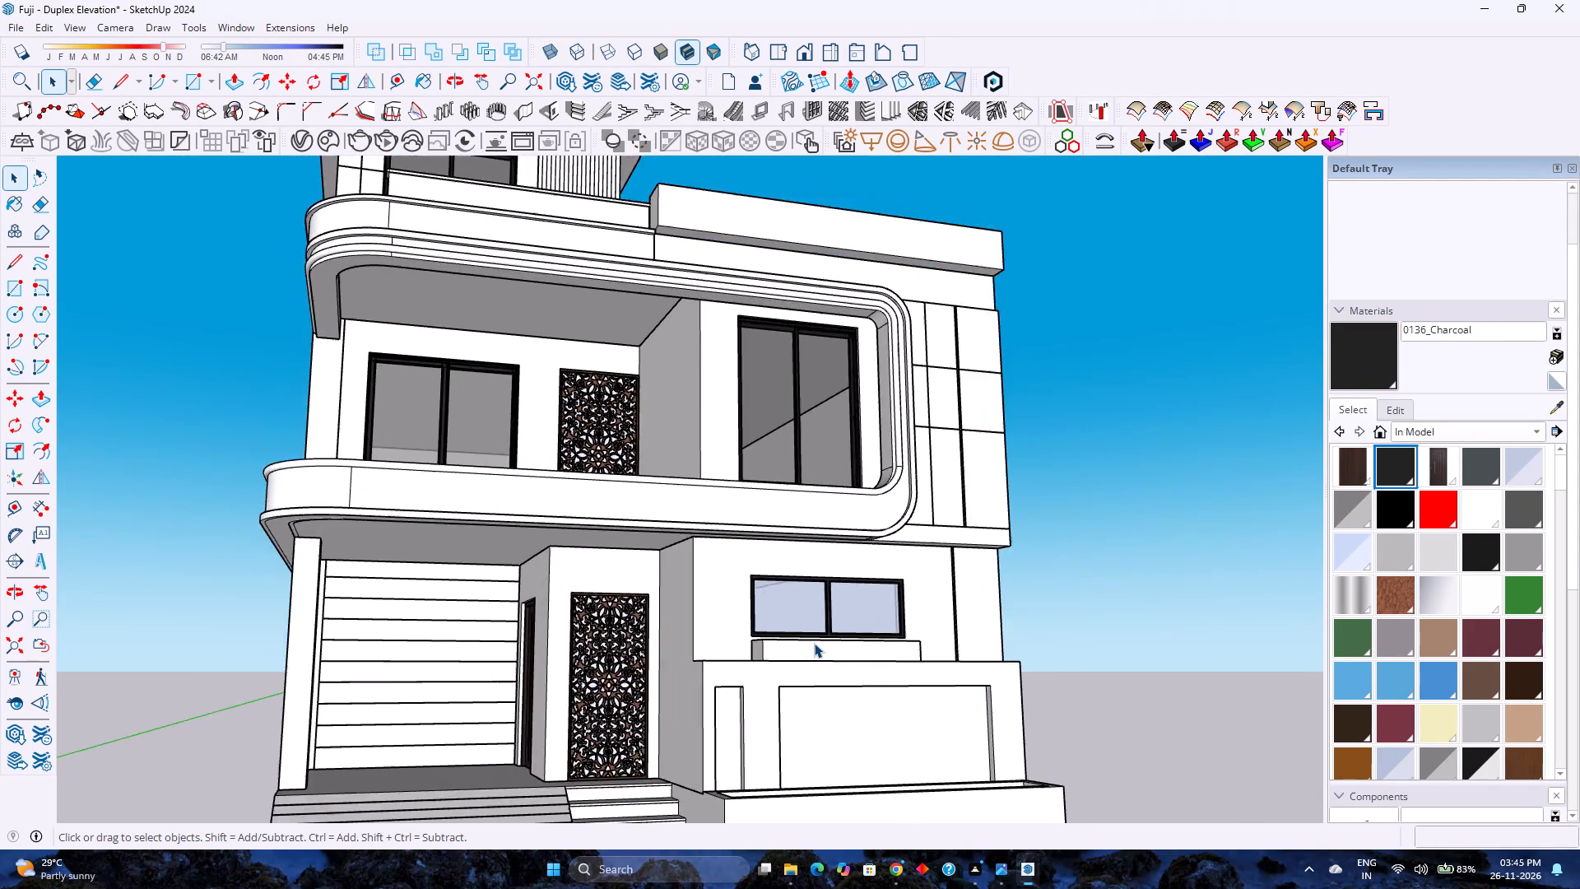
{"action": "scroll", "coordinate": [814, 643], "scroll_direction": "down", "scroll_amount": 2}
{"action": "scroll", "coordinate": [814, 643], "scroll_direction": "up", "scroll_amount": 2}
{"action": "scroll", "coordinate": [814, 643], "scroll_direction": "down", "scroll_amount": 3}
{"action": "scroll", "coordinate": [814, 643], "scroll_direction": "up", "scroll_amount": 3}
{"action": "scroll", "coordinate": [814, 643], "scroll_direction": "down", "scroll_amount": 3}
{"action": "scroll", "coordinate": [814, 643], "scroll_direction": "up", "scroll_amount": 3}
{"action": "scroll", "coordinate": [814, 643], "scroll_direction": "down", "scroll_amount": 3}
{"action": "scroll", "coordinate": [814, 643], "scroll_direction": "up", "scroll_amount": 3}
{"action": "scroll", "coordinate": [814, 643], "scroll_direction": "down", "scroll_amount": 3}
{"action": "scroll", "coordinate": [814, 643], "scroll_direction": "up", "scroll_amount": 3}
{"action": "scroll", "coordinate": [814, 643], "scroll_direction": "down", "scroll_amount": 3}
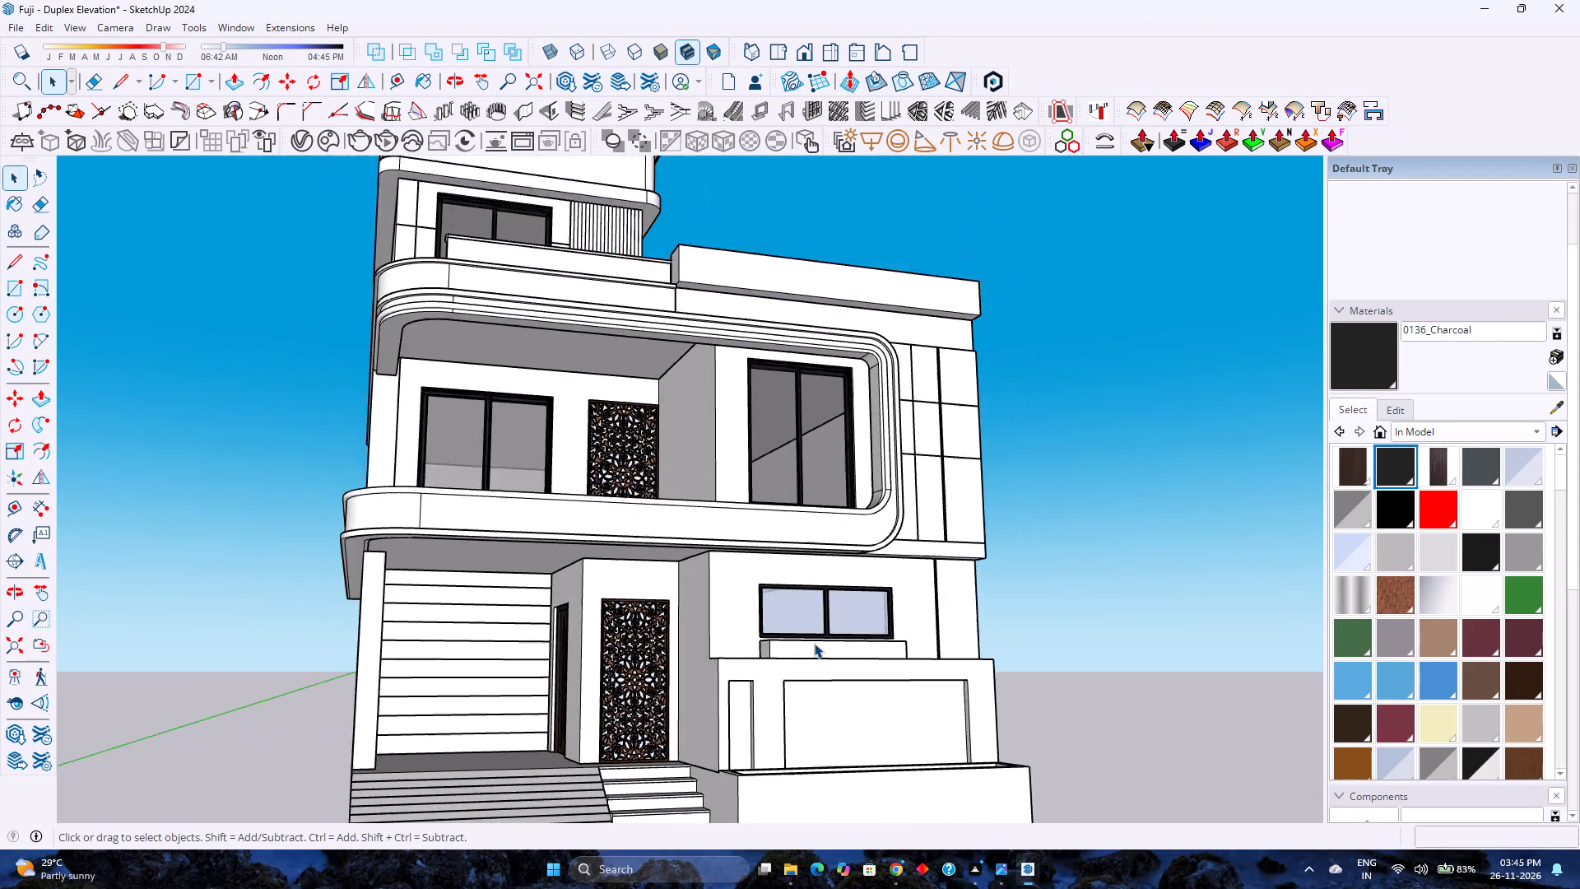
{"action": "scroll", "coordinate": [814, 643], "scroll_direction": "up", "scroll_amount": 3}
{"action": "scroll", "coordinate": [814, 643], "scroll_direction": "down", "scroll_amount": 3}
{"action": "scroll", "coordinate": [814, 643], "scroll_direction": "up", "scroll_amount": 3}
{"action": "scroll", "coordinate": [814, 643], "scroll_direction": "down", "scroll_amount": 3}
{"action": "scroll", "coordinate": [814, 643], "scroll_direction": "up", "scroll_amount": 3}
{"action": "scroll", "coordinate": [814, 643], "scroll_direction": "down", "scroll_amount": 2}
{"action": "scroll", "coordinate": [814, 643], "scroll_direction": "up", "scroll_amount": 1}
{"action": "scroll", "coordinate": [814, 643], "scroll_direction": "down", "scroll_amount": 3}
{"action": "scroll", "coordinate": [814, 643], "scroll_direction": "up", "scroll_amount": 3}
{"action": "scroll", "coordinate": [814, 643], "scroll_direction": "down", "scroll_amount": 3}
{"action": "scroll", "coordinate": [814, 643], "scroll_direction": "up", "scroll_amount": 3}
{"action": "scroll", "coordinate": [814, 643], "scroll_direction": "down", "scroll_amount": 3}
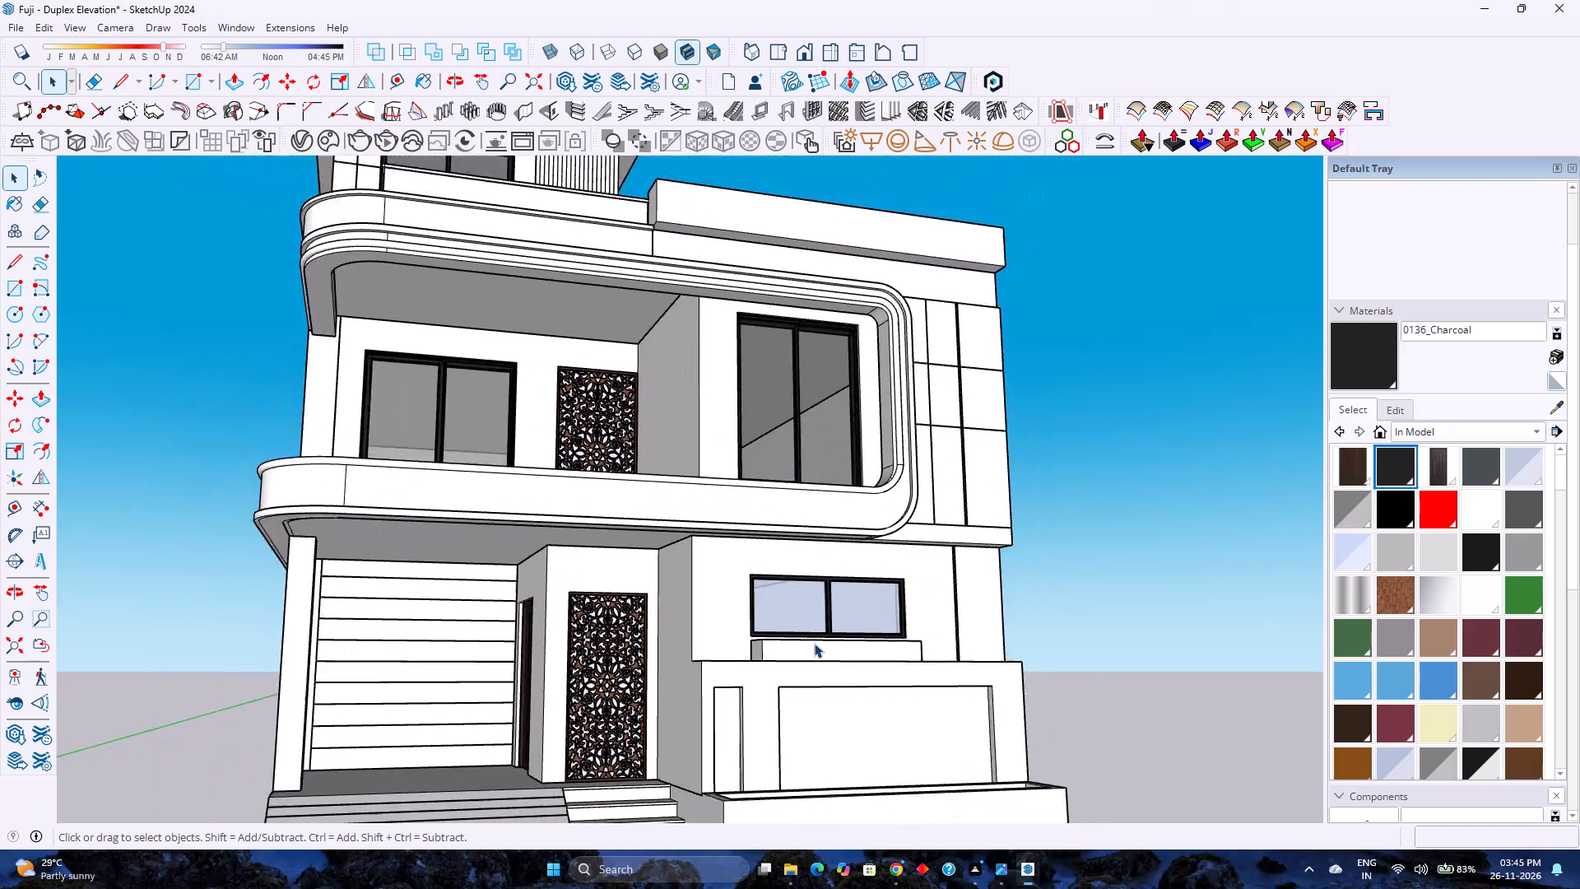
{"action": "scroll", "coordinate": [814, 643], "scroll_direction": "up", "scroll_amount": 2}
{"action": "scroll", "coordinate": [814, 643], "scroll_direction": "down", "scroll_amount": 2}
{"action": "scroll", "coordinate": [814, 643], "scroll_direction": "up", "scroll_amount": 3}
{"action": "scroll", "coordinate": [814, 643], "scroll_direction": "down", "scroll_amount": 4}
{"action": "scroll", "coordinate": [814, 643], "scroll_direction": "up", "scroll_amount": 4}
{"action": "scroll", "coordinate": [814, 643], "scroll_direction": "down", "scroll_amount": 4}
{"action": "scroll", "coordinate": [814, 643], "scroll_direction": "up", "scroll_amount": 3}
{"action": "scroll", "coordinate": [814, 643], "scroll_direction": "down", "scroll_amount": 2}
{"action": "scroll", "coordinate": [814, 643], "scroll_direction": "up", "scroll_amount": 4}
{"action": "scroll", "coordinate": [814, 643], "scroll_direction": "down", "scroll_amount": 3}
Examine the ground-floor window with its projecting ledge, the entrance jali panel and the curved balcony corner close up.
{"action": "scroll", "coordinate": [814, 643], "scroll_direction": "up", "scroll_amount": 2}
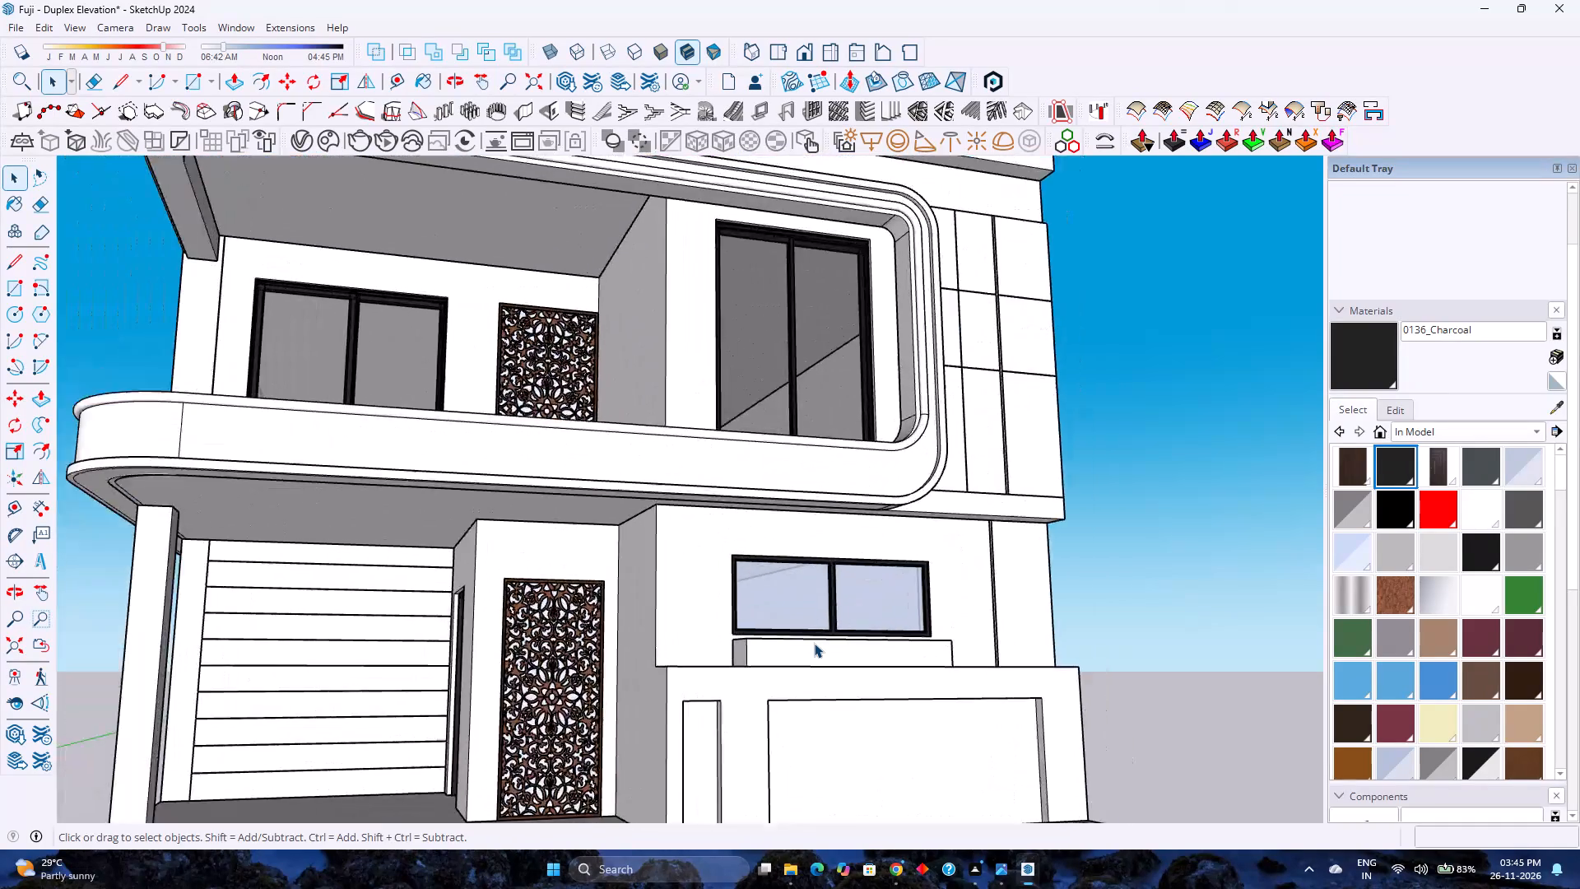
{"action": "scroll", "coordinate": [814, 643], "scroll_direction": "up", "scroll_amount": 1}
{"action": "scroll", "coordinate": [814, 643], "scroll_direction": "down", "scroll_amount": 3}
{"action": "scroll", "coordinate": [814, 643], "scroll_direction": "up", "scroll_amount": 3}
{"action": "scroll", "coordinate": [814, 643], "scroll_direction": "down", "scroll_amount": 4}
{"action": "scroll", "coordinate": [814, 643], "scroll_direction": "up", "scroll_amount": 3}
{"action": "scroll", "coordinate": [814, 643], "scroll_direction": "down", "scroll_amount": 3}
{"action": "scroll", "coordinate": [814, 643], "scroll_direction": "up", "scroll_amount": 4}
{"action": "scroll", "coordinate": [814, 643], "scroll_direction": "down", "scroll_amount": 1}
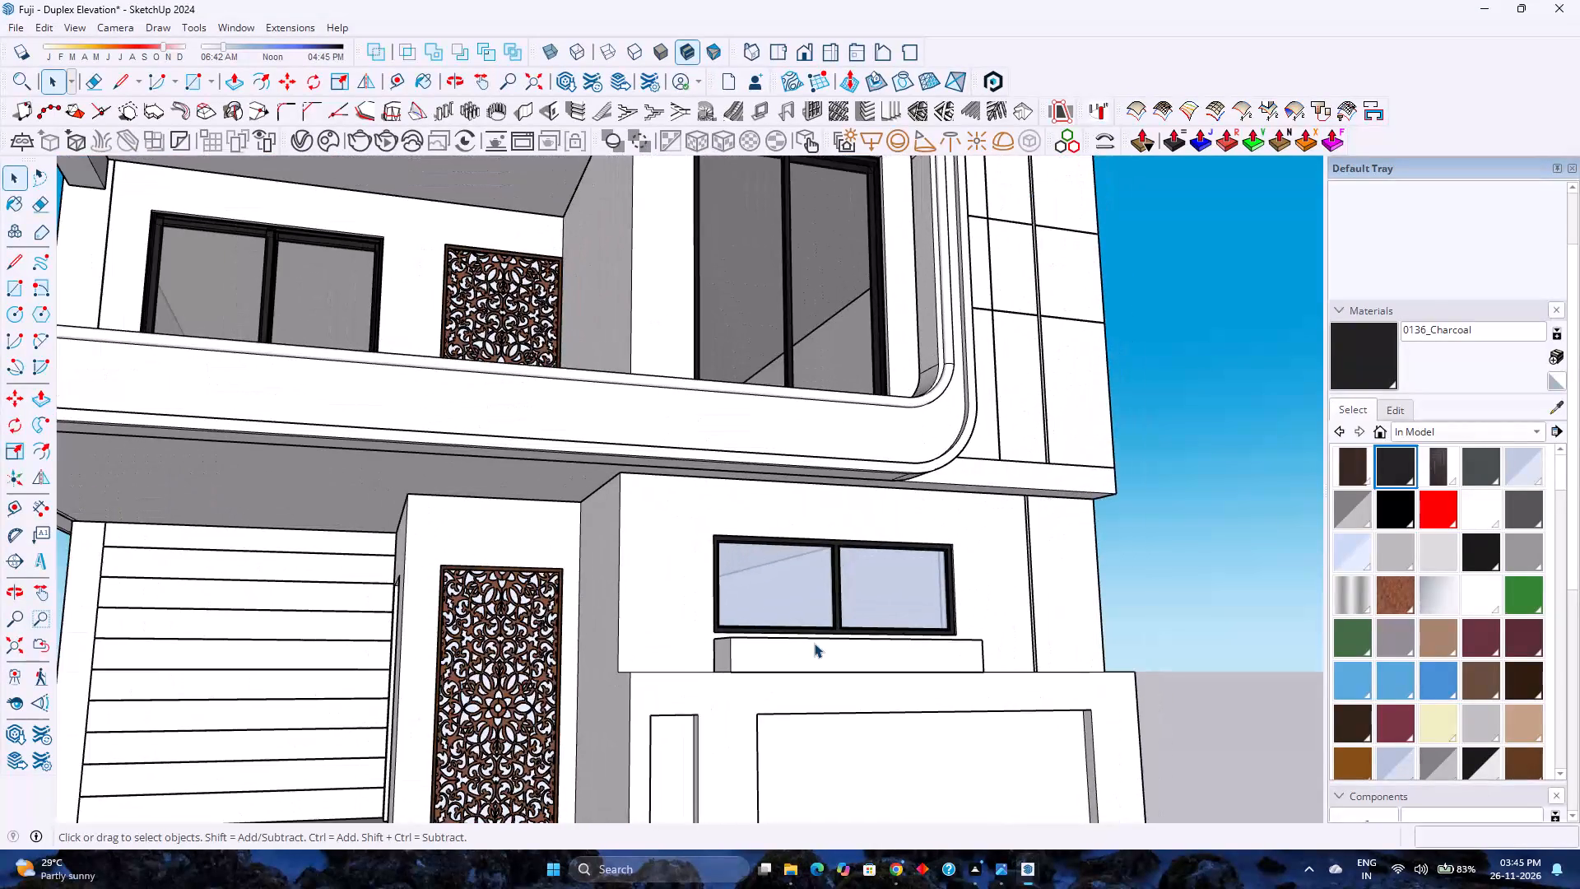
{"action": "scroll", "coordinate": [814, 643], "scroll_direction": "up", "scroll_amount": 1}
{"action": "scroll", "coordinate": [814, 643], "scroll_direction": "down", "scroll_amount": 4}
{"action": "scroll", "coordinate": [814, 643], "scroll_direction": "up", "scroll_amount": 3}
{"action": "scroll", "coordinate": [814, 643], "scroll_direction": "down", "scroll_amount": 3}
{"action": "scroll", "coordinate": [814, 643], "scroll_direction": "up", "scroll_amount": 3}
{"action": "scroll", "coordinate": [814, 643], "scroll_direction": "down", "scroll_amount": 3}
{"action": "scroll", "coordinate": [814, 643], "scroll_direction": "up", "scroll_amount": 3}
{"action": "scroll", "coordinate": [814, 643], "scroll_direction": "down", "scroll_amount": 3}
{"action": "scroll", "coordinate": [814, 643], "scroll_direction": "up", "scroll_amount": 3}
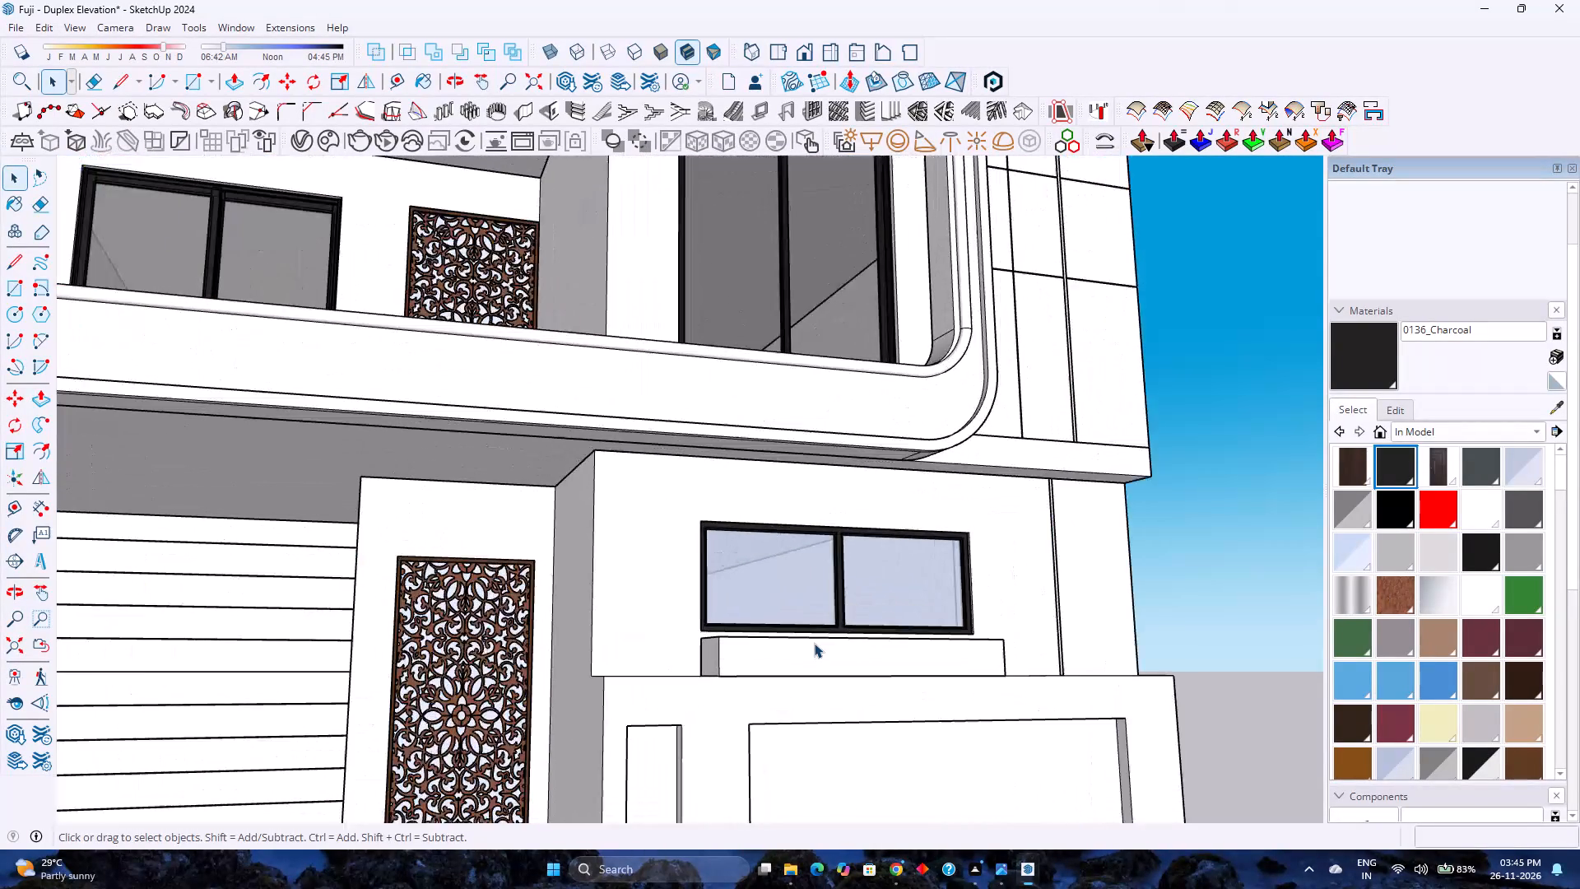
{"action": "scroll", "coordinate": [814, 643], "scroll_direction": "down", "scroll_amount": 4}
{"action": "scroll", "coordinate": [814, 643], "scroll_direction": "up", "scroll_amount": 4}
{"action": "scroll", "coordinate": [814, 643], "scroll_direction": "down", "scroll_amount": 4}
{"action": "scroll", "coordinate": [814, 643], "scroll_direction": "up", "scroll_amount": 4}
{"action": "scroll", "coordinate": [814, 643], "scroll_direction": "down", "scroll_amount": 4}
{"action": "scroll", "coordinate": [814, 643], "scroll_direction": "up", "scroll_amount": 3}
{"action": "scroll", "coordinate": [814, 643], "scroll_direction": "down", "scroll_amount": 3}
{"action": "scroll", "coordinate": [814, 643], "scroll_direction": "up", "scroll_amount": 3}
{"action": "scroll", "coordinate": [814, 643], "scroll_direction": "down", "scroll_amount": 3}
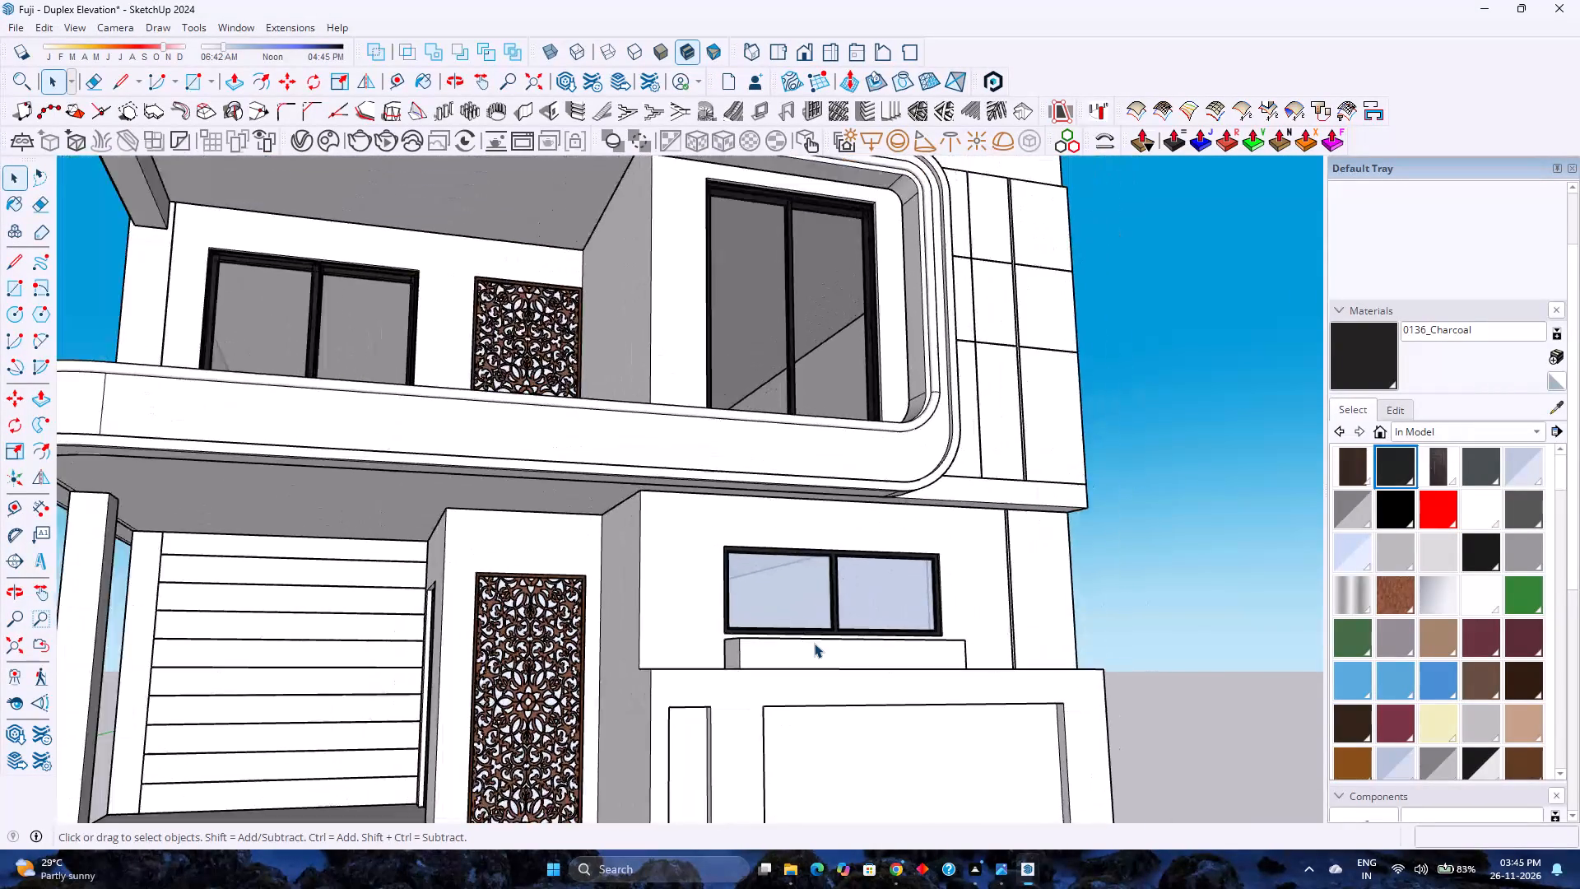
{"action": "scroll", "coordinate": [814, 643], "scroll_direction": "up", "scroll_amount": 3}
{"action": "scroll", "coordinate": [814, 643], "scroll_direction": "down", "scroll_amount": 3}
{"action": "scroll", "coordinate": [814, 643], "scroll_direction": "up", "scroll_amount": 3}
{"action": "scroll", "coordinate": [814, 643], "scroll_direction": "down", "scroll_amount": 3}
{"action": "scroll", "coordinate": [814, 643], "scroll_direction": "up", "scroll_amount": 3}
{"action": "scroll", "coordinate": [814, 643], "scroll_direction": "down", "scroll_amount": 3}
{"action": "scroll", "coordinate": [814, 643], "scroll_direction": "up", "scroll_amount": 3}
{"action": "scroll", "coordinate": [814, 643], "scroll_direction": "down", "scroll_amount": 3}
{"action": "scroll", "coordinate": [814, 643], "scroll_direction": "up", "scroll_amount": 3}
{"action": "scroll", "coordinate": [814, 643], "scroll_direction": "down", "scroll_amount": 3}
{"action": "scroll", "coordinate": [814, 643], "scroll_direction": "up", "scroll_amount": 2}
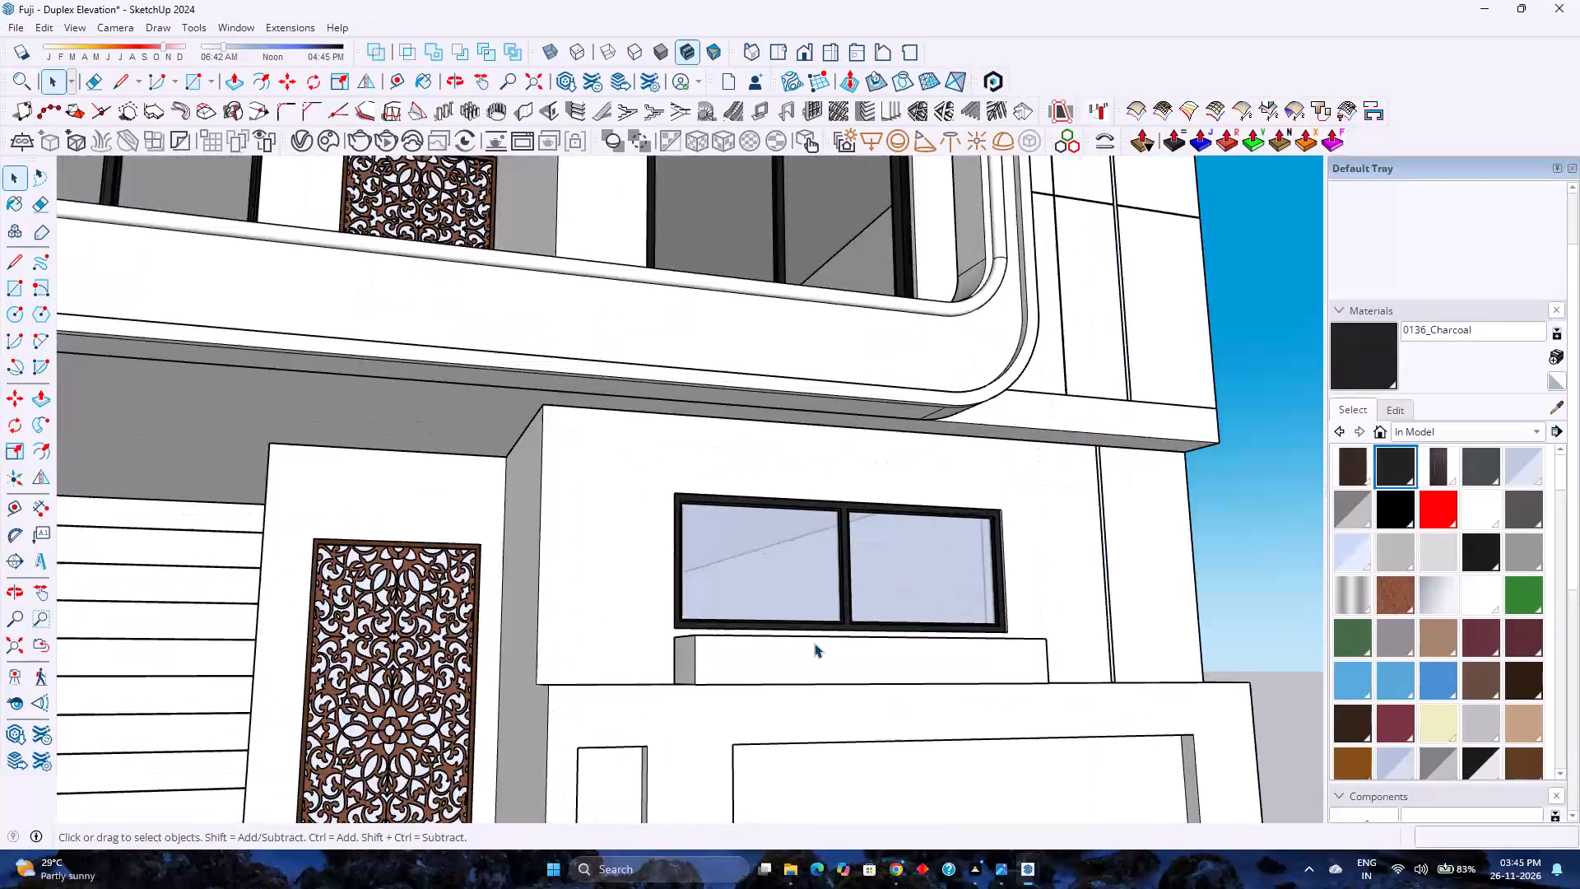
{"action": "scroll", "coordinate": [814, 643], "scroll_direction": "up", "scroll_amount": 1}
{"action": "scroll", "coordinate": [814, 643], "scroll_direction": "down", "scroll_amount": 11}
{"action": "scroll", "coordinate": [814, 643], "scroll_direction": "up", "scroll_amount": 3}
{"action": "scroll", "coordinate": [814, 643], "scroll_direction": "down", "scroll_amount": 4}
{"action": "scroll", "coordinate": [814, 643], "scroll_direction": "up", "scroll_amount": 4}
{"action": "scroll", "coordinate": [814, 643], "scroll_direction": "down", "scroll_amount": 4}
{"action": "scroll", "coordinate": [814, 643], "scroll_direction": "up", "scroll_amount": 4}
{"action": "scroll", "coordinate": [814, 643], "scroll_direction": "down", "scroll_amount": 4}
{"action": "scroll", "coordinate": [814, 643], "scroll_direction": "up", "scroll_amount": 4}
{"action": "scroll", "coordinate": [814, 643], "scroll_direction": "down", "scroll_amount": 4}
{"action": "scroll", "coordinate": [814, 643], "scroll_direction": "up", "scroll_amount": 4}
{"action": "scroll", "coordinate": [814, 643], "scroll_direction": "down", "scroll_amount": 4}
{"action": "scroll", "coordinate": [814, 643], "scroll_direction": "up", "scroll_amount": 3}
{"action": "scroll", "coordinate": [814, 643], "scroll_direction": "down", "scroll_amount": 2}
{"action": "scroll", "coordinate": [814, 643], "scroll_direction": "up", "scroll_amount": 2}
{"action": "scroll", "coordinate": [814, 643], "scroll_direction": "down", "scroll_amount": 3}
{"action": "scroll", "coordinate": [814, 643], "scroll_direction": "up", "scroll_amount": 3}
{"action": "scroll", "coordinate": [814, 643], "scroll_direction": "down", "scroll_amount": 2}
{"action": "scroll", "coordinate": [814, 643], "scroll_direction": "up", "scroll_amount": 2}
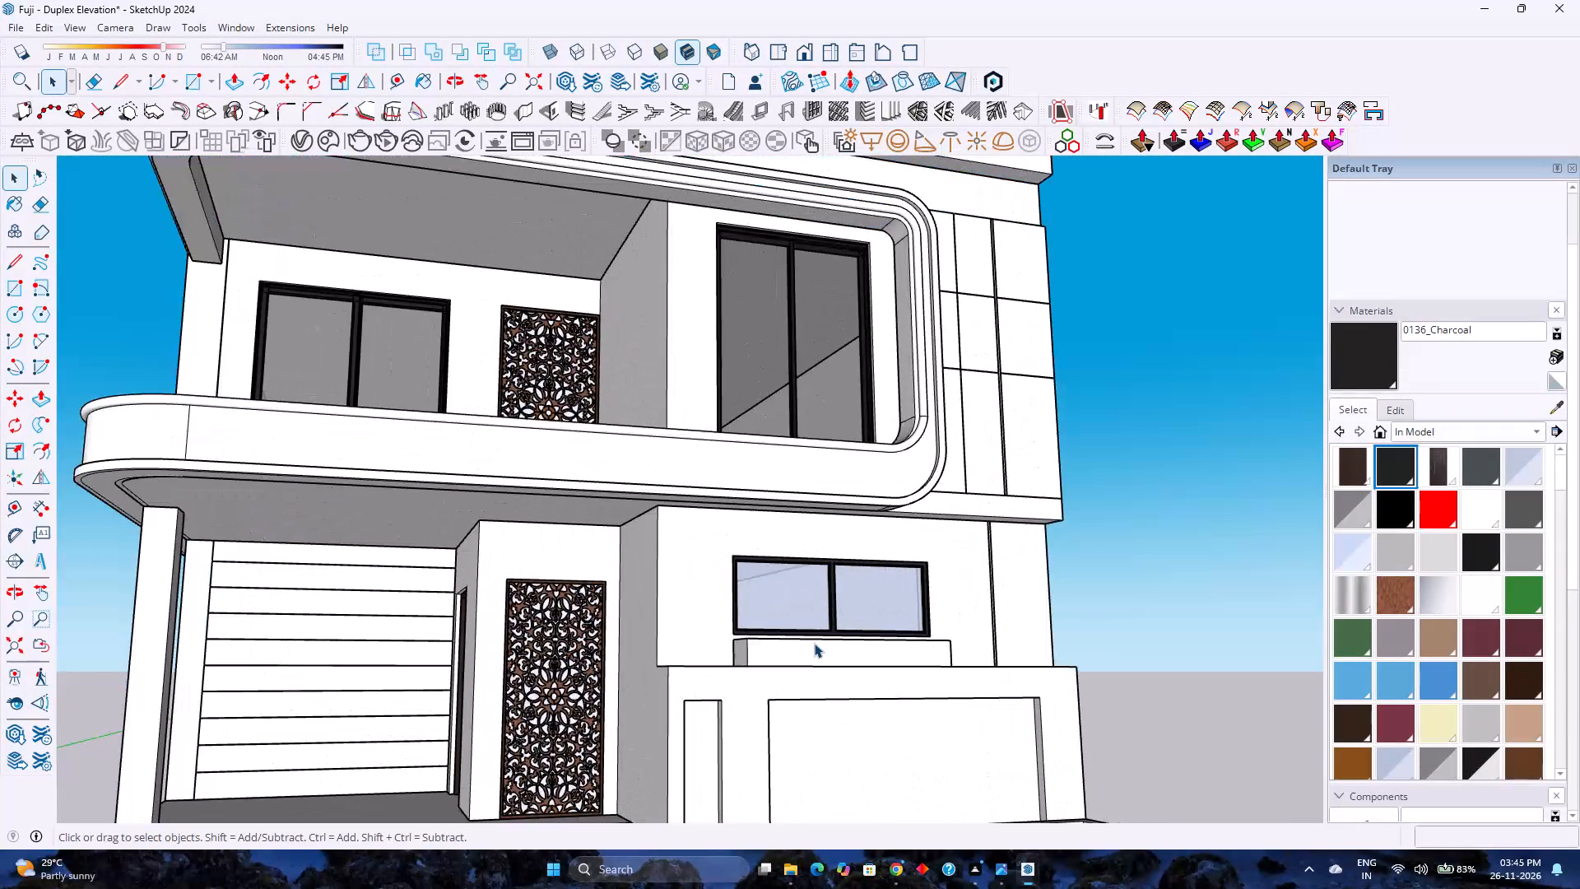
Examine the whole duplex from a distance at near-ground level, covering its front facade and side wall.
{"action": "scroll", "coordinate": [814, 643], "scroll_direction": "down", "scroll_amount": 3}
{"action": "scroll", "coordinate": [814, 643], "scroll_direction": "up", "scroll_amount": 3}
{"action": "scroll", "coordinate": [814, 643], "scroll_direction": "down", "scroll_amount": 3}
{"action": "scroll", "coordinate": [814, 643], "scroll_direction": "up", "scroll_amount": 2}
{"action": "scroll", "coordinate": [814, 643], "scroll_direction": "down", "scroll_amount": 3}
{"action": "scroll", "coordinate": [814, 643], "scroll_direction": "up", "scroll_amount": 4}
{"action": "scroll", "coordinate": [814, 643], "scroll_direction": "down", "scroll_amount": 4}
{"action": "scroll", "coordinate": [814, 643], "scroll_direction": "up", "scroll_amount": 3}
{"action": "scroll", "coordinate": [814, 643], "scroll_direction": "down", "scroll_amount": 3}
{"action": "scroll", "coordinate": [814, 643], "scroll_direction": "up", "scroll_amount": 3}
{"action": "scroll", "coordinate": [814, 643], "scroll_direction": "down", "scroll_amount": 3}
{"action": "scroll", "coordinate": [814, 643], "scroll_direction": "up", "scroll_amount": 3}
{"action": "scroll", "coordinate": [814, 643], "scroll_direction": "down", "scroll_amount": 13}
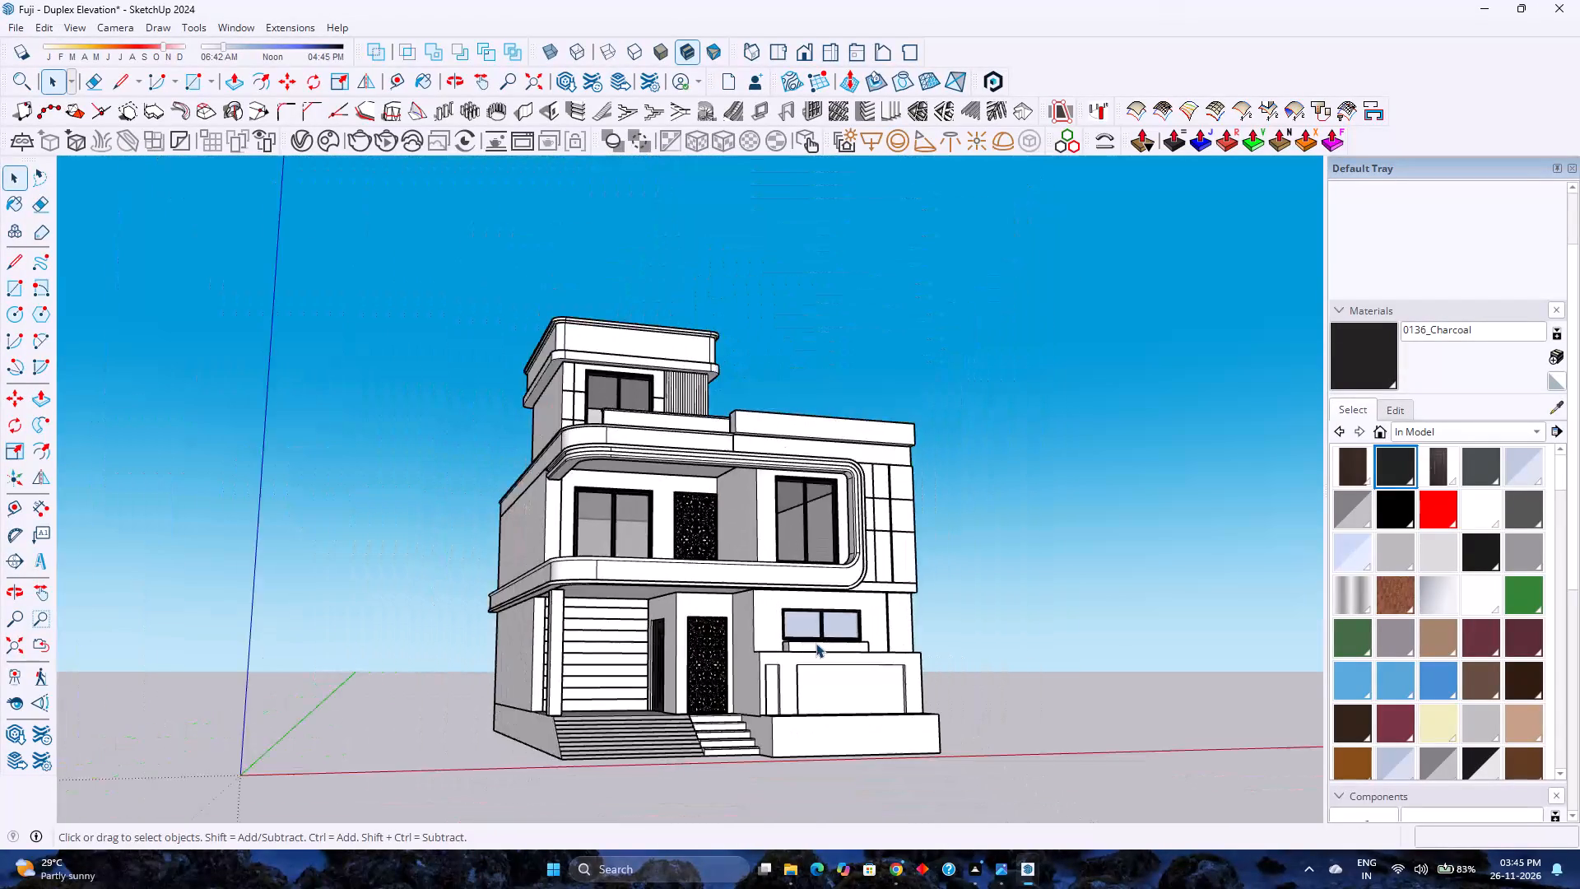
{"action": "scroll", "coordinate": [816, 643], "scroll_direction": "down", "scroll_amount": 2}
{"action": "middle_click_drag", "start_coordinate": [825, 645], "coordinate": [782, 650]}
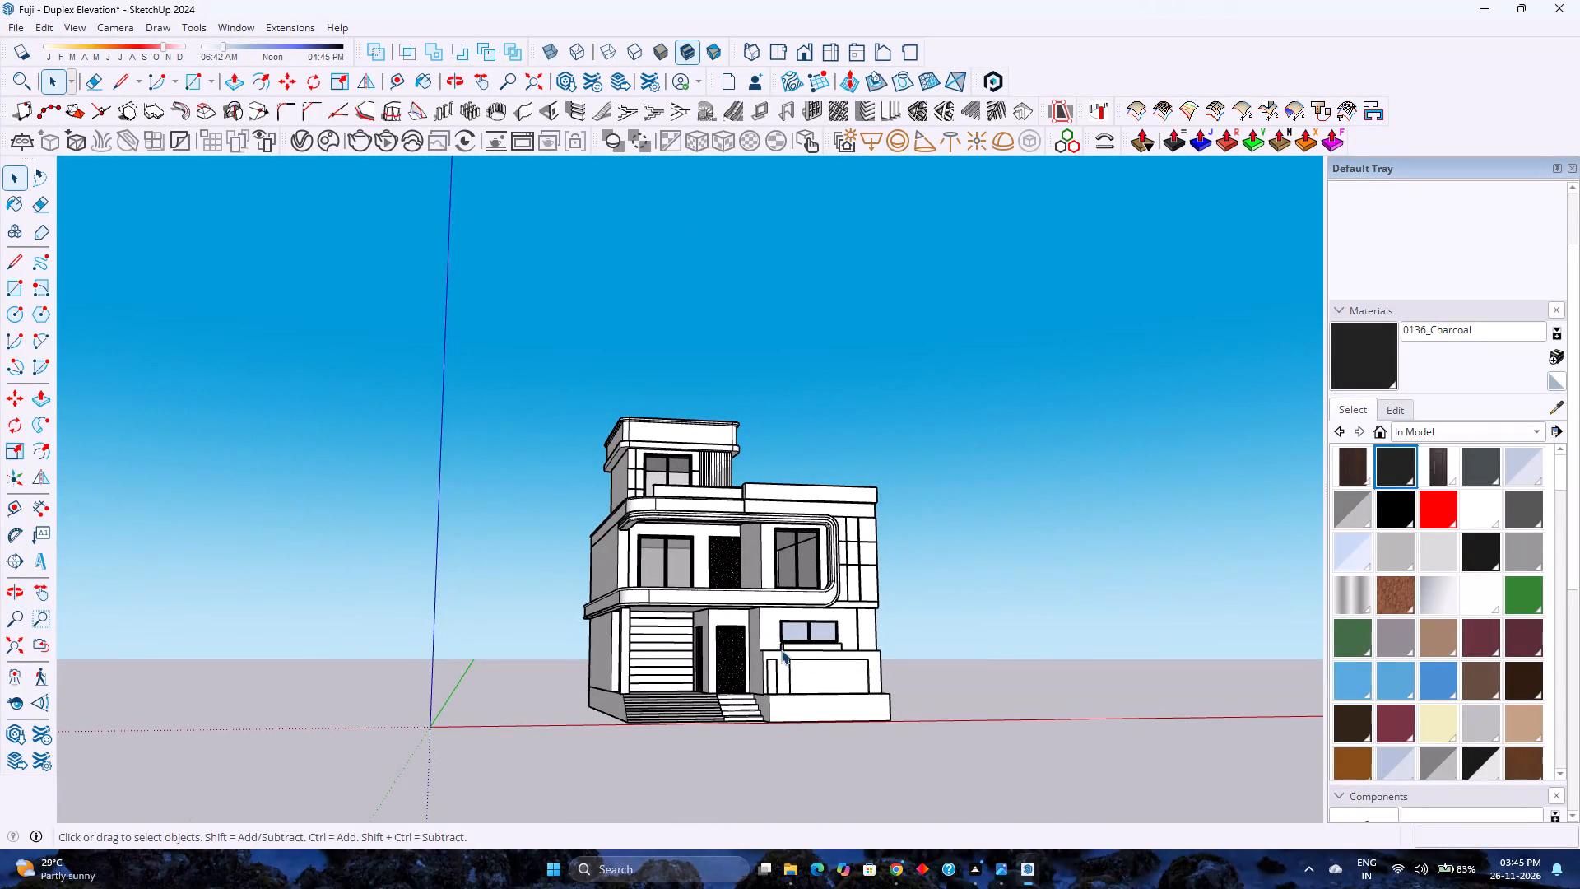
{"action": "scroll", "coordinate": [781, 649], "scroll_direction": "down", "scroll_amount": 2}
{"action": "scroll", "coordinate": [781, 649], "scroll_direction": "up", "scroll_amount": 3}
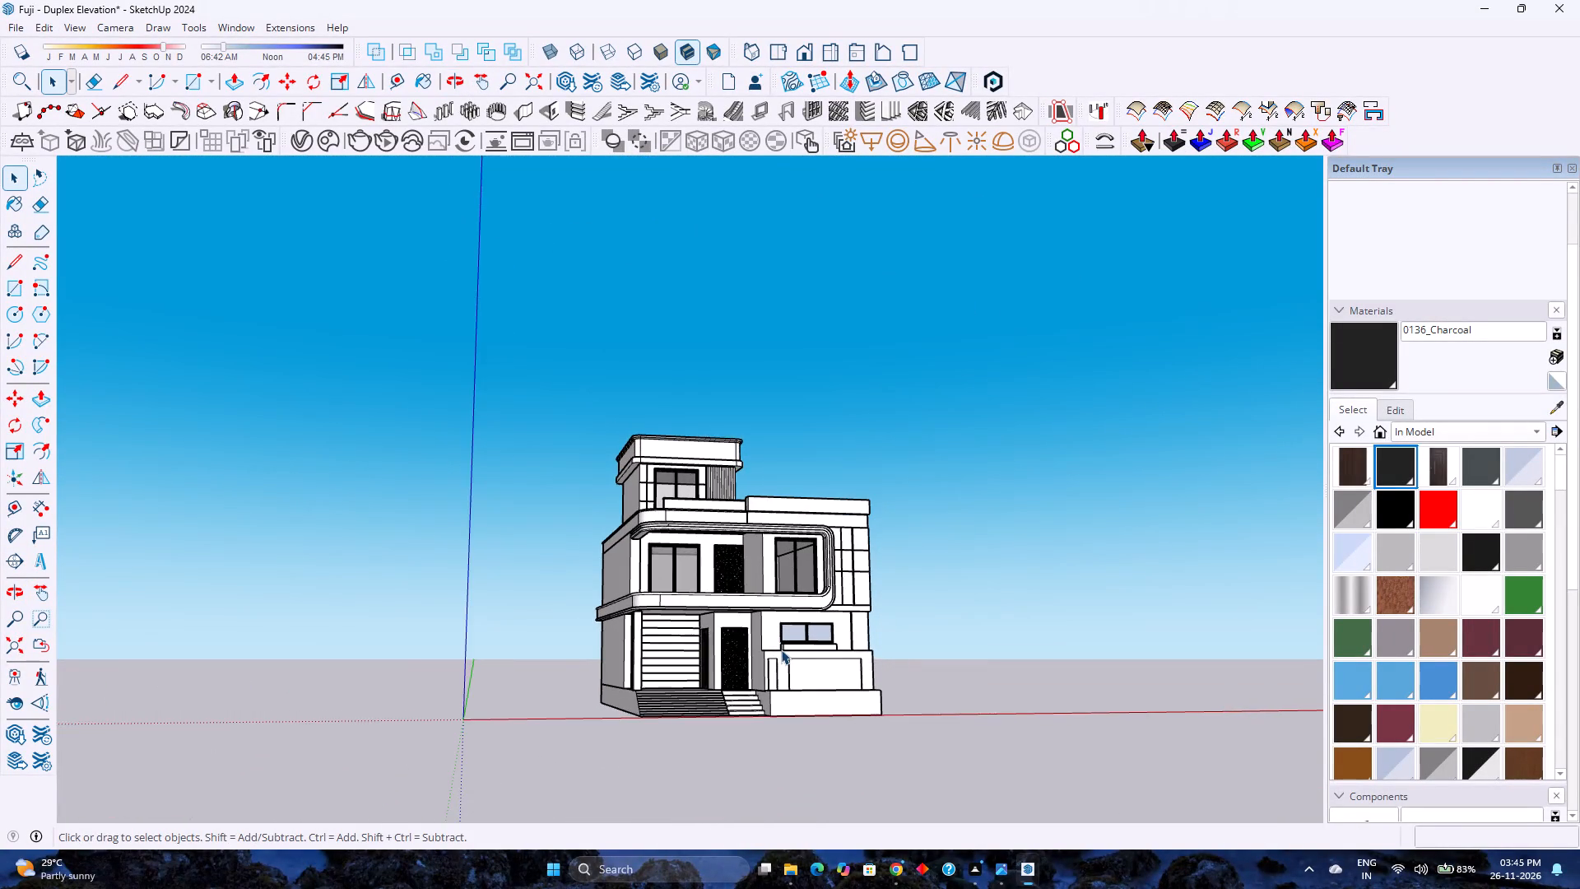
Examine the duplex's full front facade from near-ground level, closing in from the whole building towards its balcony, entrance and windows.
{"action": "scroll", "coordinate": [781, 649], "scroll_direction": "up", "scroll_amount": 1}
{"action": "scroll", "coordinate": [781, 649], "scroll_direction": "down", "scroll_amount": 4}
{"action": "scroll", "coordinate": [781, 649], "scroll_direction": "up", "scroll_amount": 3}
{"action": "scroll", "coordinate": [781, 649], "scroll_direction": "down", "scroll_amount": 3}
{"action": "scroll", "coordinate": [781, 649], "scroll_direction": "up", "scroll_amount": 3}
{"action": "scroll", "coordinate": [781, 649], "scroll_direction": "down", "scroll_amount": 3}
{"action": "scroll", "coordinate": [781, 649], "scroll_direction": "up", "scroll_amount": 3}
{"action": "scroll", "coordinate": [781, 649], "scroll_direction": "down", "scroll_amount": 3}
{"action": "scroll", "coordinate": [781, 649], "scroll_direction": "up", "scroll_amount": 2}
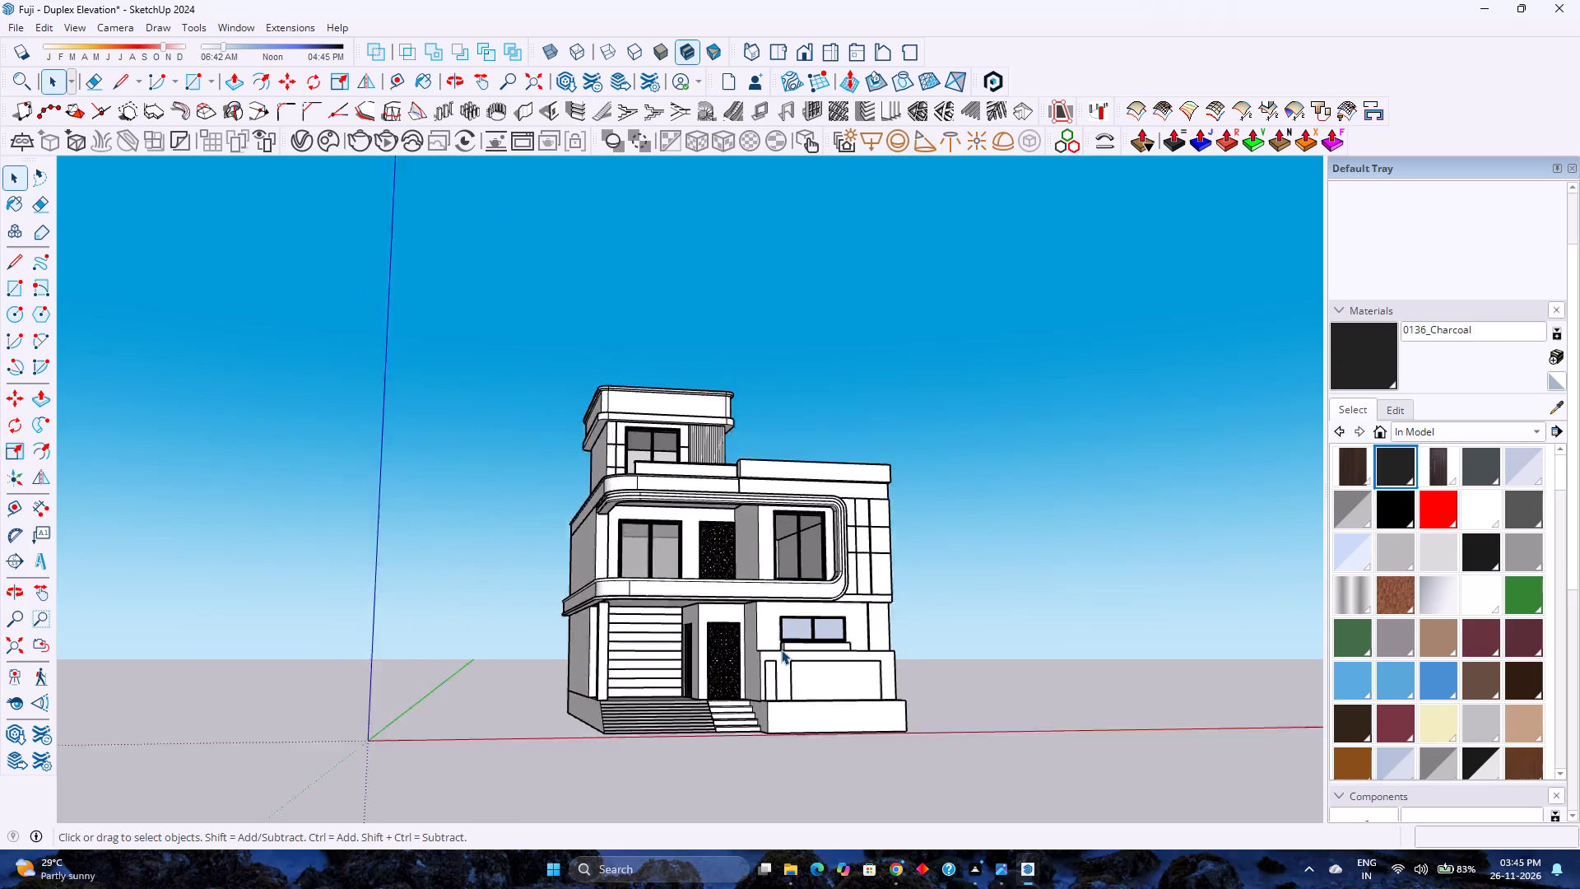
{"action": "scroll", "coordinate": [781, 649], "scroll_direction": "up", "scroll_amount": 1}
{"action": "scroll", "coordinate": [781, 649], "scroll_direction": "down", "scroll_amount": 3}
{"action": "scroll", "coordinate": [781, 649], "scroll_direction": "up", "scroll_amount": 3}
{"action": "scroll", "coordinate": [781, 649], "scroll_direction": "down", "scroll_amount": 3}
{"action": "scroll", "coordinate": [778, 634], "scroll_direction": "up", "scroll_amount": 1}
{"action": "scroll", "coordinate": [778, 634], "scroll_direction": "down", "scroll_amount": 3}
{"action": "scroll", "coordinate": [778, 634], "scroll_direction": "up", "scroll_amount": 3}
{"action": "scroll", "coordinate": [778, 634], "scroll_direction": "down", "scroll_amount": 3}
{"action": "scroll", "coordinate": [778, 634], "scroll_direction": "up", "scroll_amount": 3}
{"action": "scroll", "coordinate": [778, 634], "scroll_direction": "down", "scroll_amount": 2}
{"action": "scroll", "coordinate": [778, 636], "scroll_direction": "up", "scroll_amount": 2}
{"action": "scroll", "coordinate": [778, 636], "scroll_direction": "down", "scroll_amount": 2}
{"action": "scroll", "coordinate": [778, 636], "scroll_direction": "up", "scroll_amount": 3}
{"action": "scroll", "coordinate": [778, 636], "scroll_direction": "down", "scroll_amount": 2}
{"action": "scroll", "coordinate": [778, 636], "scroll_direction": "up", "scroll_amount": 2}
{"action": "scroll", "coordinate": [778, 636], "scroll_direction": "down", "scroll_amount": 3}
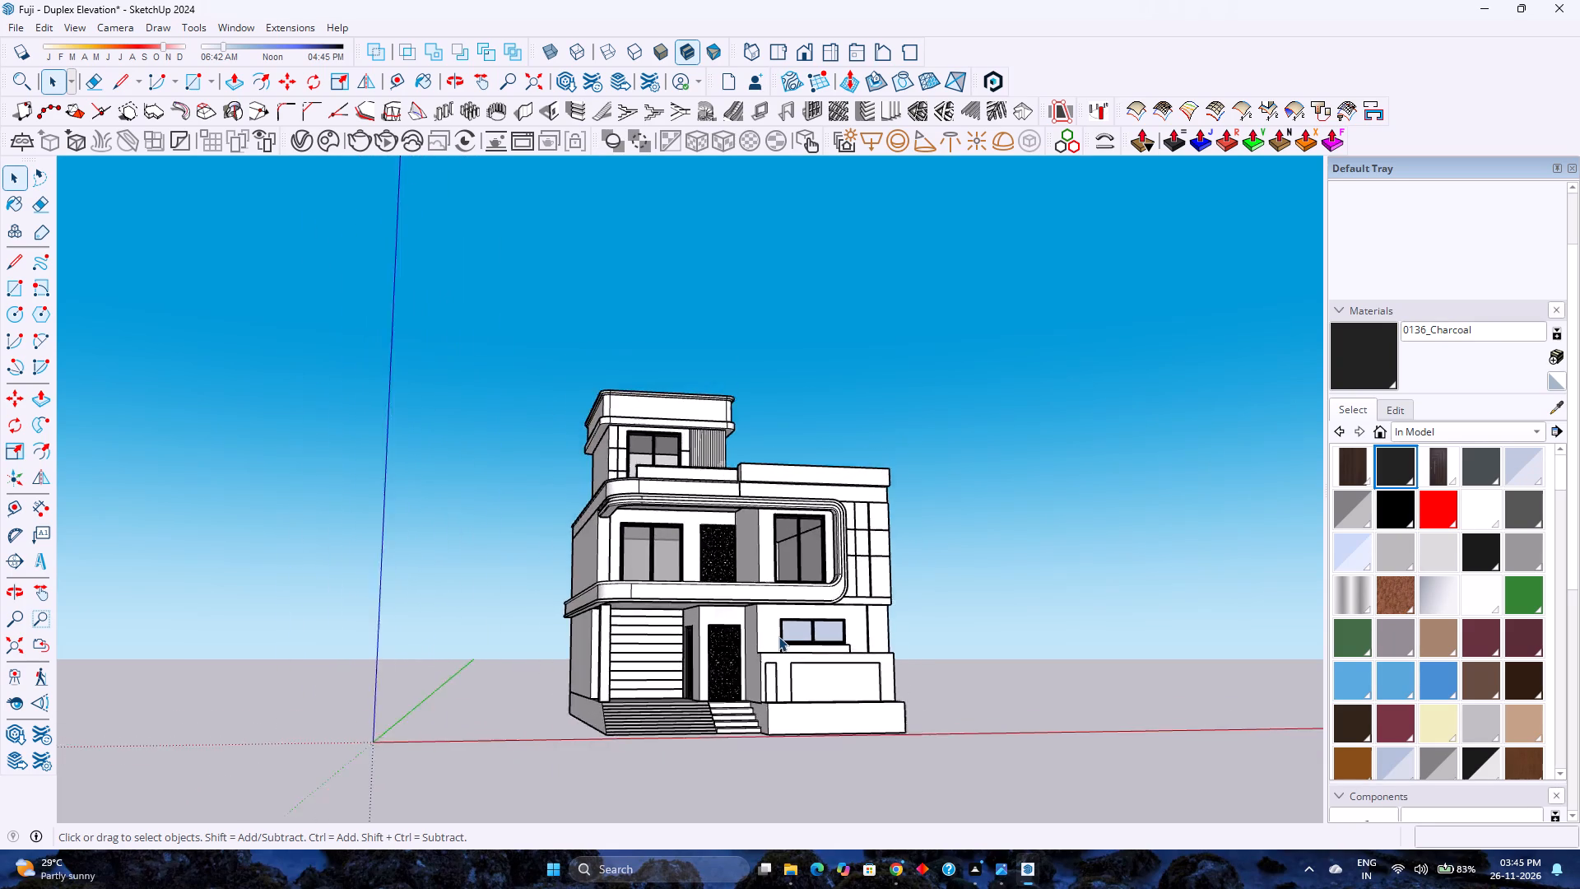
{"action": "scroll", "coordinate": [778, 636], "scroll_direction": "up", "scroll_amount": 2}
{"action": "scroll", "coordinate": [778, 636], "scroll_direction": "down", "scroll_amount": 3}
{"action": "scroll", "coordinate": [778, 636], "scroll_direction": "up", "scroll_amount": 4}
{"action": "scroll", "coordinate": [778, 636], "scroll_direction": "down", "scroll_amount": 4}
{"action": "scroll", "coordinate": [778, 640], "scroll_direction": "up", "scroll_amount": 4}
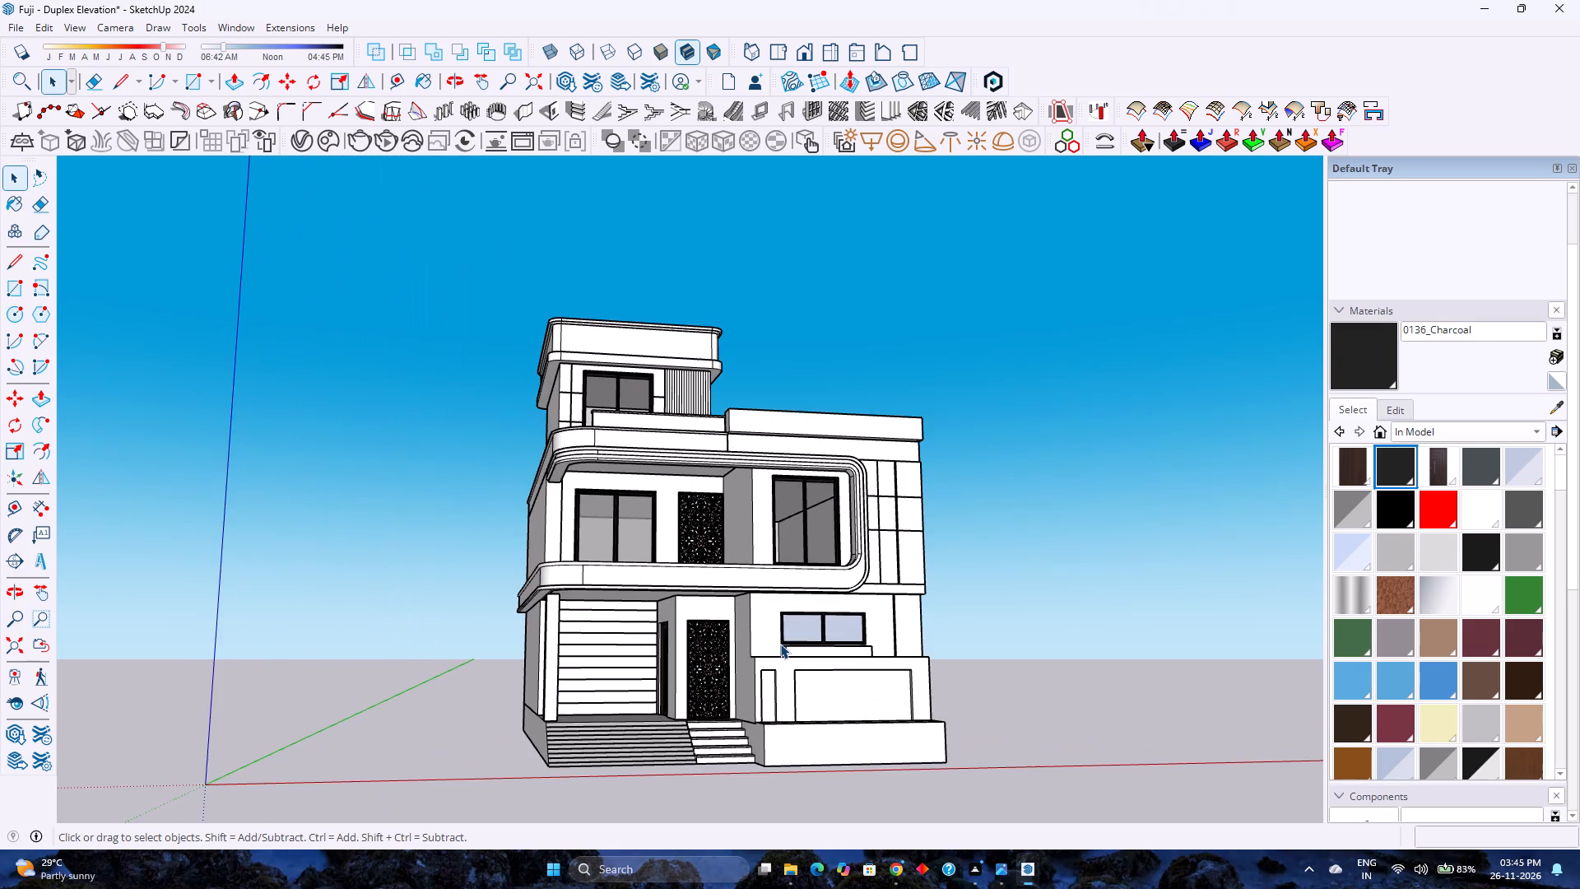
{"action": "scroll", "coordinate": [780, 644], "scroll_direction": "up", "scroll_amount": 1}
{"action": "scroll", "coordinate": [780, 644], "scroll_direction": "down", "scroll_amount": 3}
{"action": "scroll", "coordinate": [780, 644], "scroll_direction": "up", "scroll_amount": 3}
{"action": "scroll", "coordinate": [780, 644], "scroll_direction": "down", "scroll_amount": 3}
{"action": "scroll", "coordinate": [780, 644], "scroll_direction": "up", "scroll_amount": 3}
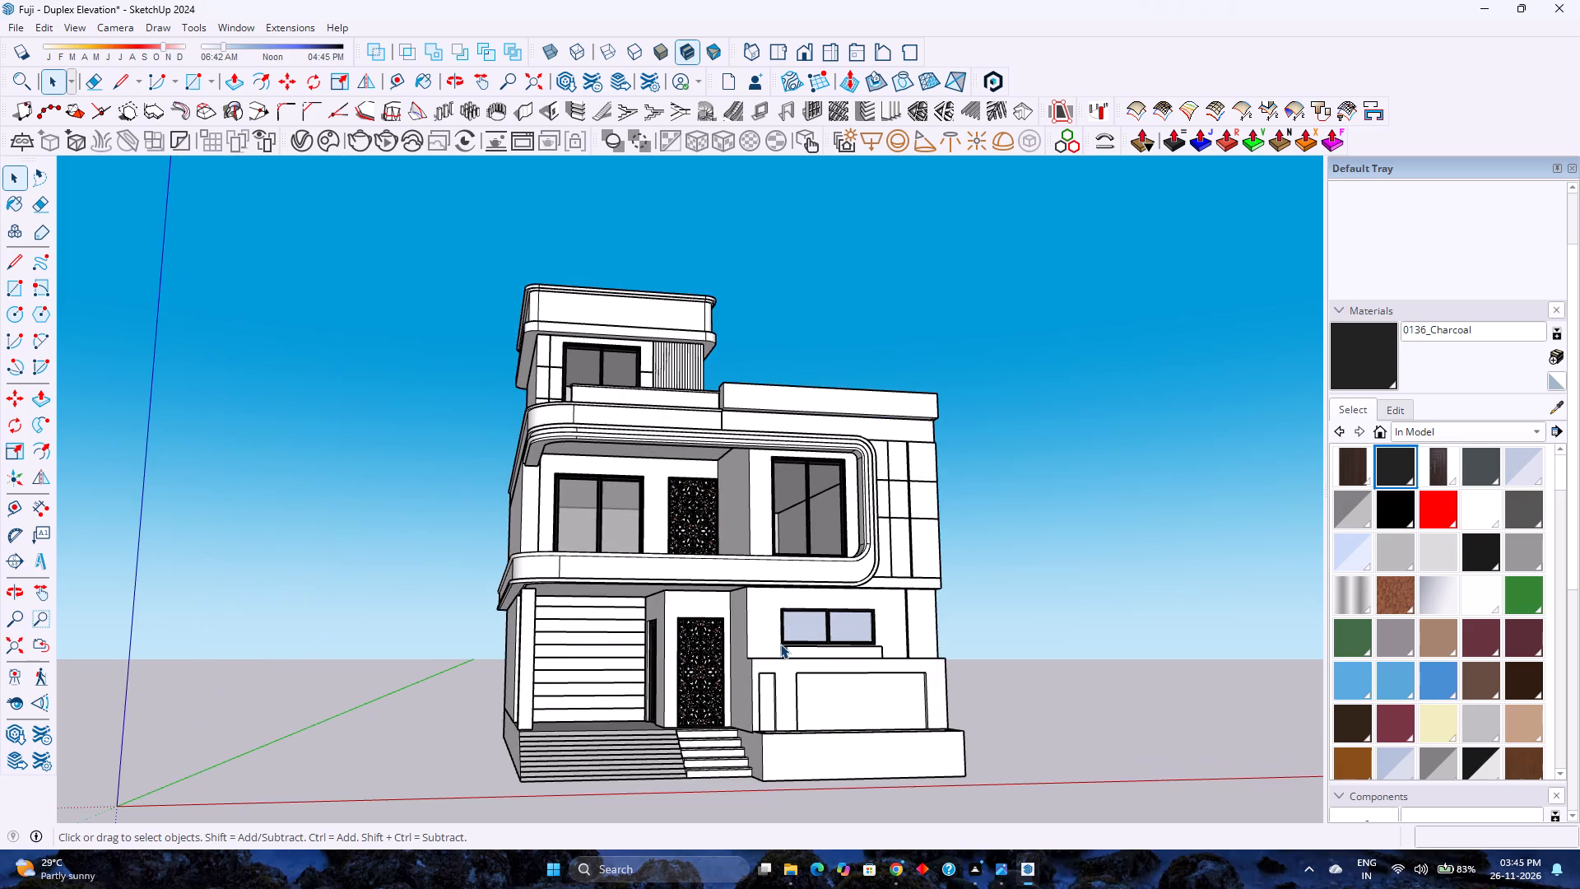
{"action": "scroll", "coordinate": [780, 644], "scroll_direction": "down", "scroll_amount": 3}
{"action": "scroll", "coordinate": [780, 644], "scroll_direction": "up", "scroll_amount": 3}
{"action": "scroll", "coordinate": [780, 644], "scroll_direction": "down", "scroll_amount": 2}
{"action": "scroll", "coordinate": [780, 644], "scroll_direction": "up", "scroll_amount": 3}
{"action": "scroll", "coordinate": [780, 644], "scroll_direction": "down", "scroll_amount": 3}
{"action": "scroll", "coordinate": [780, 644], "scroll_direction": "up", "scroll_amount": 3}
{"action": "scroll", "coordinate": [780, 644], "scroll_direction": "down", "scroll_amount": 3}
{"action": "scroll", "coordinate": [780, 644], "scroll_direction": "up", "scroll_amount": 3}
{"action": "scroll", "coordinate": [780, 644], "scroll_direction": "down", "scroll_amount": 4}
{"action": "scroll", "coordinate": [780, 644], "scroll_direction": "up", "scroll_amount": 4}
{"action": "scroll", "coordinate": [780, 644], "scroll_direction": "down", "scroll_amount": 4}
{"action": "scroll", "coordinate": [780, 644], "scroll_direction": "up", "scroll_amount": 3}
{"action": "scroll", "coordinate": [780, 644], "scroll_direction": "down", "scroll_amount": 3}
{"action": "scroll", "coordinate": [780, 644], "scroll_direction": "up", "scroll_amount": 4}
{"action": "scroll", "coordinate": [780, 644], "scroll_direction": "down", "scroll_amount": 4}
{"action": "scroll", "coordinate": [780, 644], "scroll_direction": "up", "scroll_amount": 3}
{"action": "scroll", "coordinate": [780, 644], "scroll_direction": "down", "scroll_amount": 3}
{"action": "scroll", "coordinate": [780, 644], "scroll_direction": "up", "scroll_amount": 4}
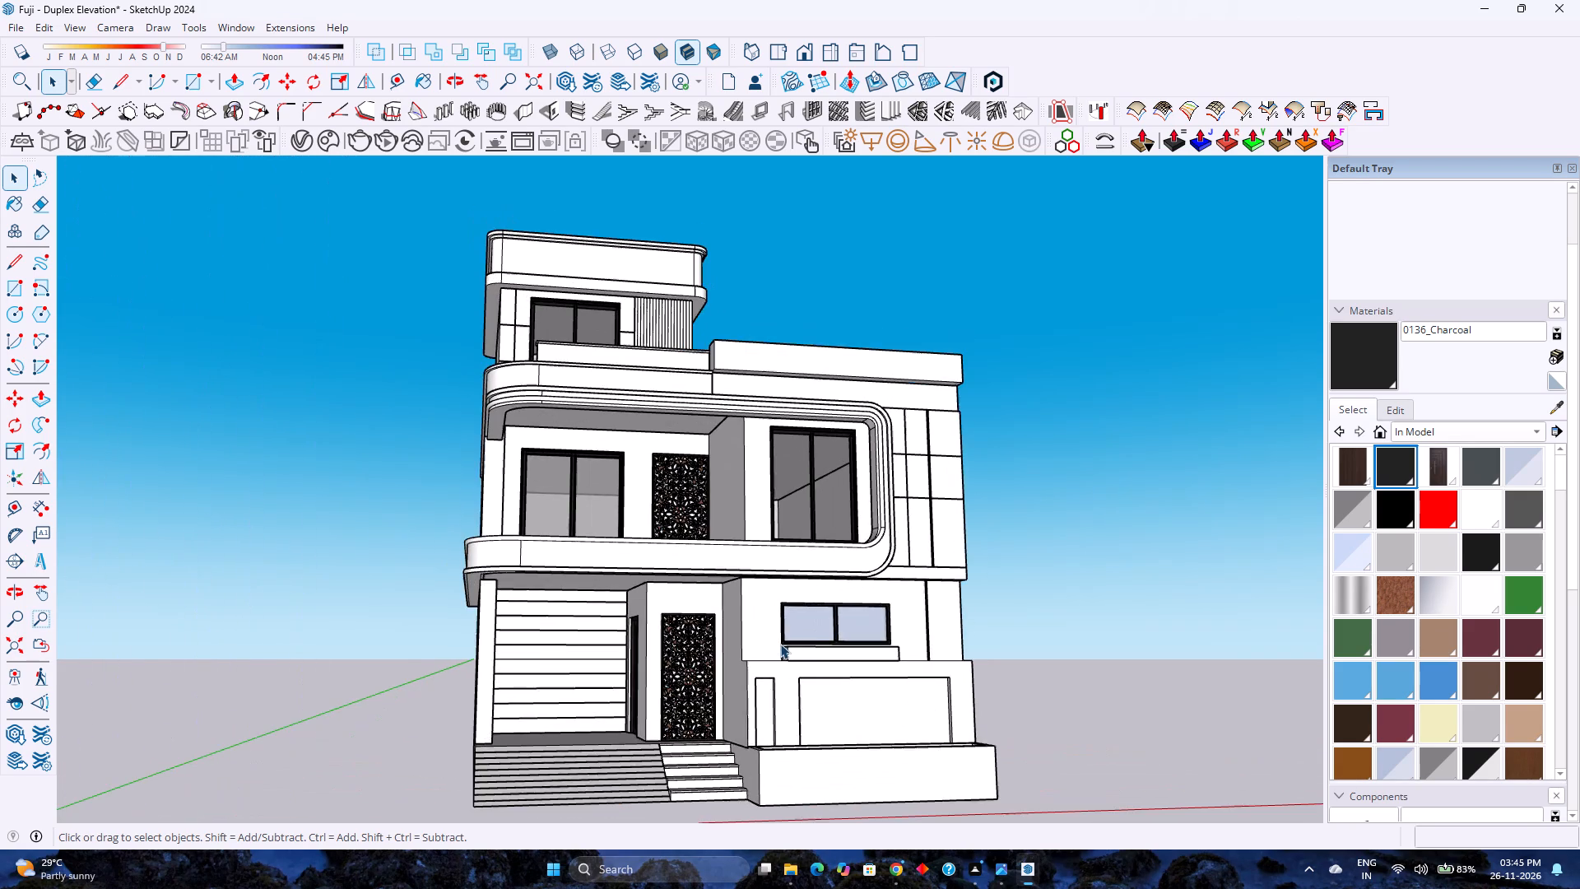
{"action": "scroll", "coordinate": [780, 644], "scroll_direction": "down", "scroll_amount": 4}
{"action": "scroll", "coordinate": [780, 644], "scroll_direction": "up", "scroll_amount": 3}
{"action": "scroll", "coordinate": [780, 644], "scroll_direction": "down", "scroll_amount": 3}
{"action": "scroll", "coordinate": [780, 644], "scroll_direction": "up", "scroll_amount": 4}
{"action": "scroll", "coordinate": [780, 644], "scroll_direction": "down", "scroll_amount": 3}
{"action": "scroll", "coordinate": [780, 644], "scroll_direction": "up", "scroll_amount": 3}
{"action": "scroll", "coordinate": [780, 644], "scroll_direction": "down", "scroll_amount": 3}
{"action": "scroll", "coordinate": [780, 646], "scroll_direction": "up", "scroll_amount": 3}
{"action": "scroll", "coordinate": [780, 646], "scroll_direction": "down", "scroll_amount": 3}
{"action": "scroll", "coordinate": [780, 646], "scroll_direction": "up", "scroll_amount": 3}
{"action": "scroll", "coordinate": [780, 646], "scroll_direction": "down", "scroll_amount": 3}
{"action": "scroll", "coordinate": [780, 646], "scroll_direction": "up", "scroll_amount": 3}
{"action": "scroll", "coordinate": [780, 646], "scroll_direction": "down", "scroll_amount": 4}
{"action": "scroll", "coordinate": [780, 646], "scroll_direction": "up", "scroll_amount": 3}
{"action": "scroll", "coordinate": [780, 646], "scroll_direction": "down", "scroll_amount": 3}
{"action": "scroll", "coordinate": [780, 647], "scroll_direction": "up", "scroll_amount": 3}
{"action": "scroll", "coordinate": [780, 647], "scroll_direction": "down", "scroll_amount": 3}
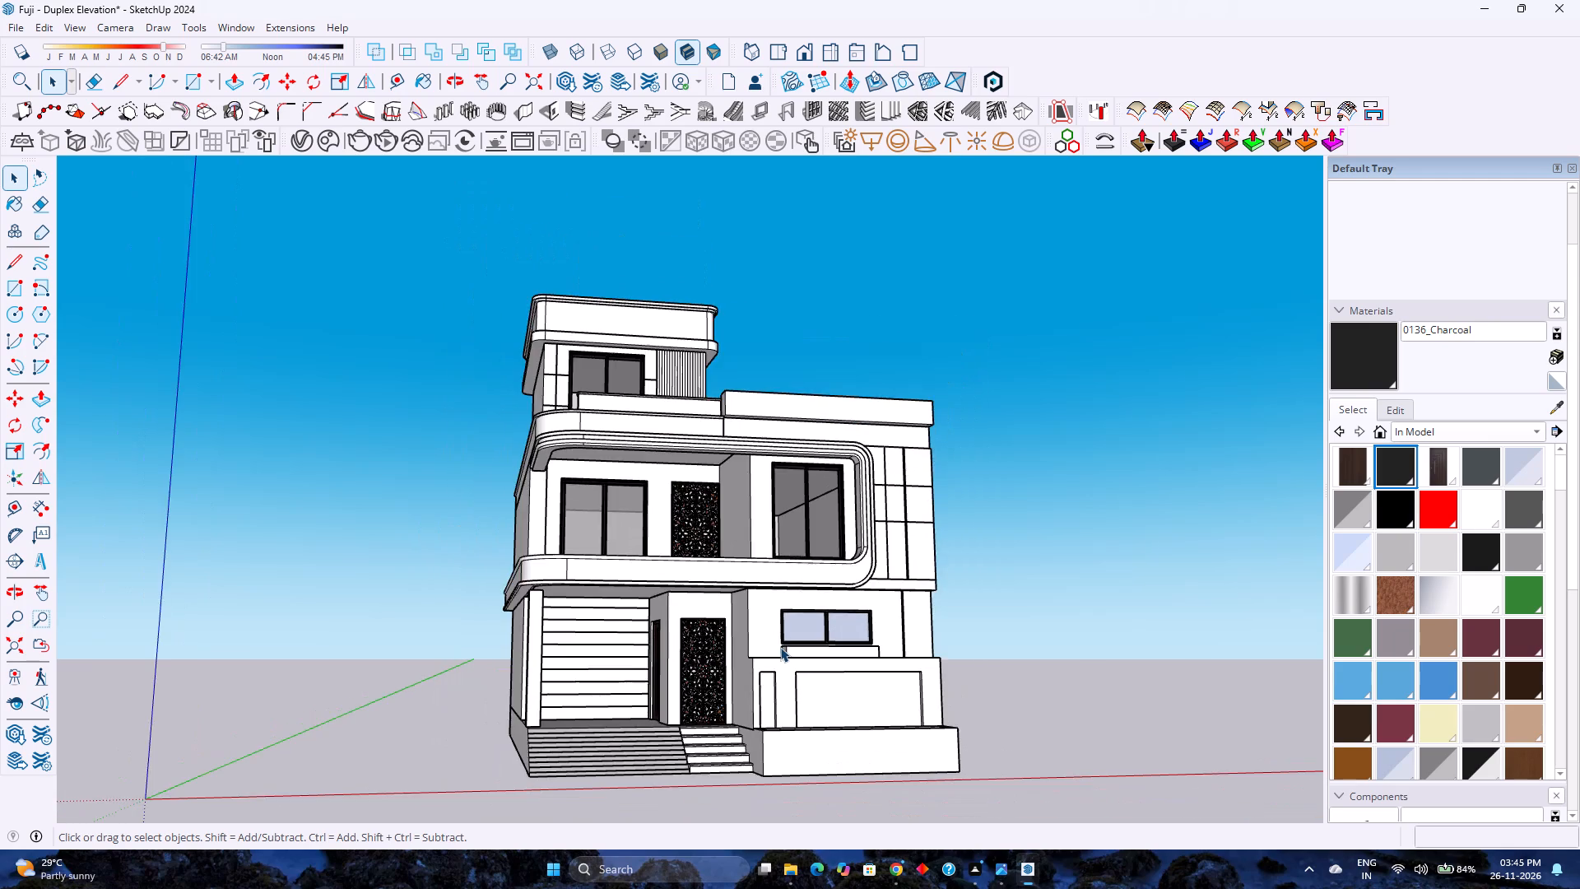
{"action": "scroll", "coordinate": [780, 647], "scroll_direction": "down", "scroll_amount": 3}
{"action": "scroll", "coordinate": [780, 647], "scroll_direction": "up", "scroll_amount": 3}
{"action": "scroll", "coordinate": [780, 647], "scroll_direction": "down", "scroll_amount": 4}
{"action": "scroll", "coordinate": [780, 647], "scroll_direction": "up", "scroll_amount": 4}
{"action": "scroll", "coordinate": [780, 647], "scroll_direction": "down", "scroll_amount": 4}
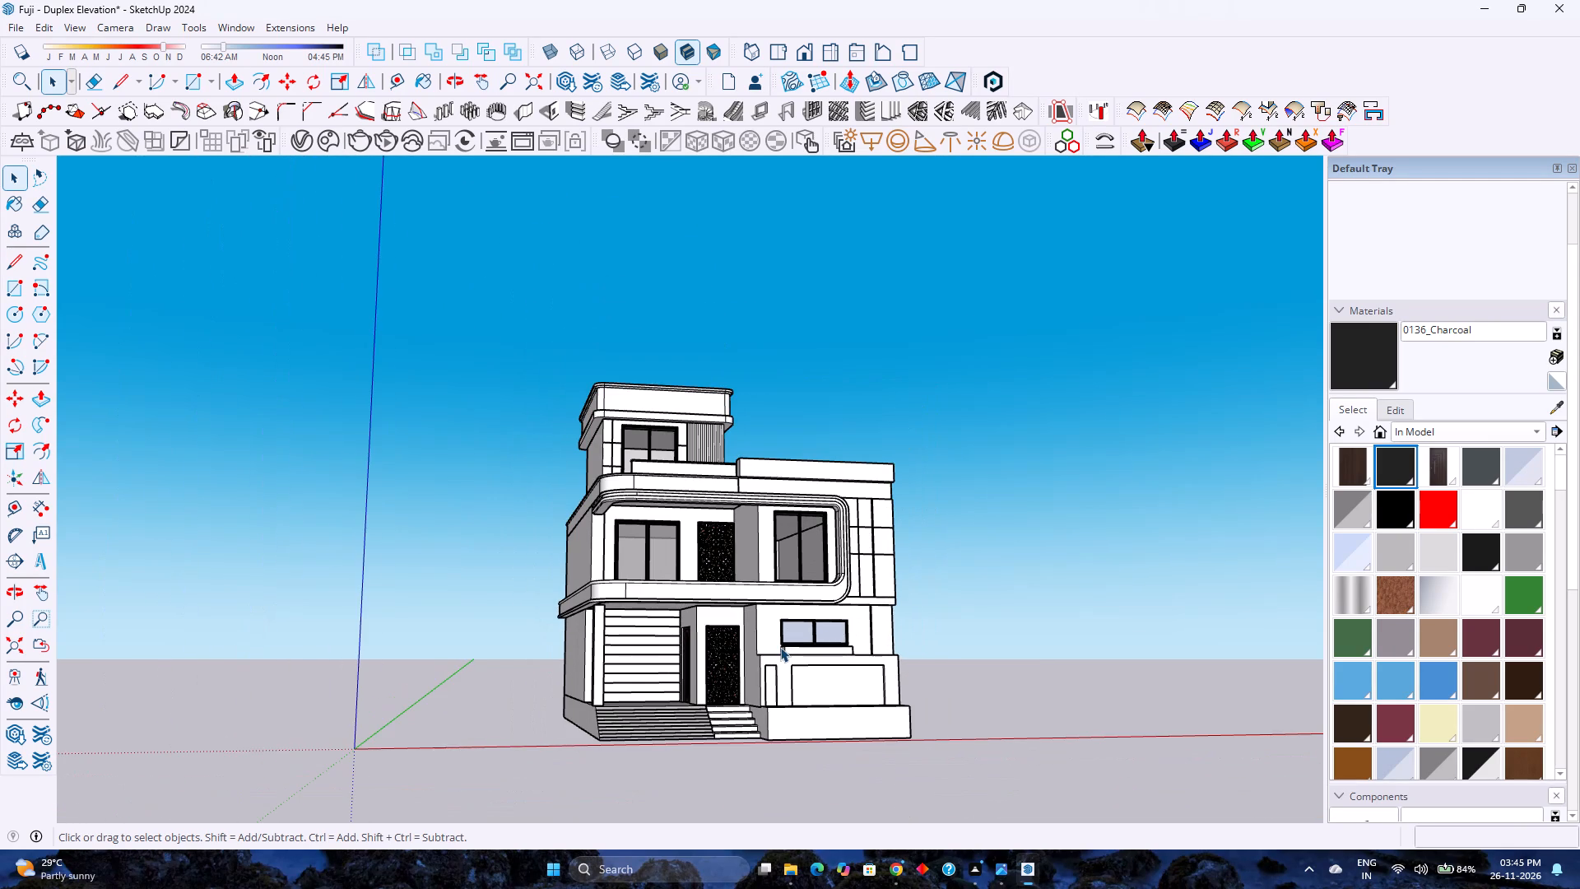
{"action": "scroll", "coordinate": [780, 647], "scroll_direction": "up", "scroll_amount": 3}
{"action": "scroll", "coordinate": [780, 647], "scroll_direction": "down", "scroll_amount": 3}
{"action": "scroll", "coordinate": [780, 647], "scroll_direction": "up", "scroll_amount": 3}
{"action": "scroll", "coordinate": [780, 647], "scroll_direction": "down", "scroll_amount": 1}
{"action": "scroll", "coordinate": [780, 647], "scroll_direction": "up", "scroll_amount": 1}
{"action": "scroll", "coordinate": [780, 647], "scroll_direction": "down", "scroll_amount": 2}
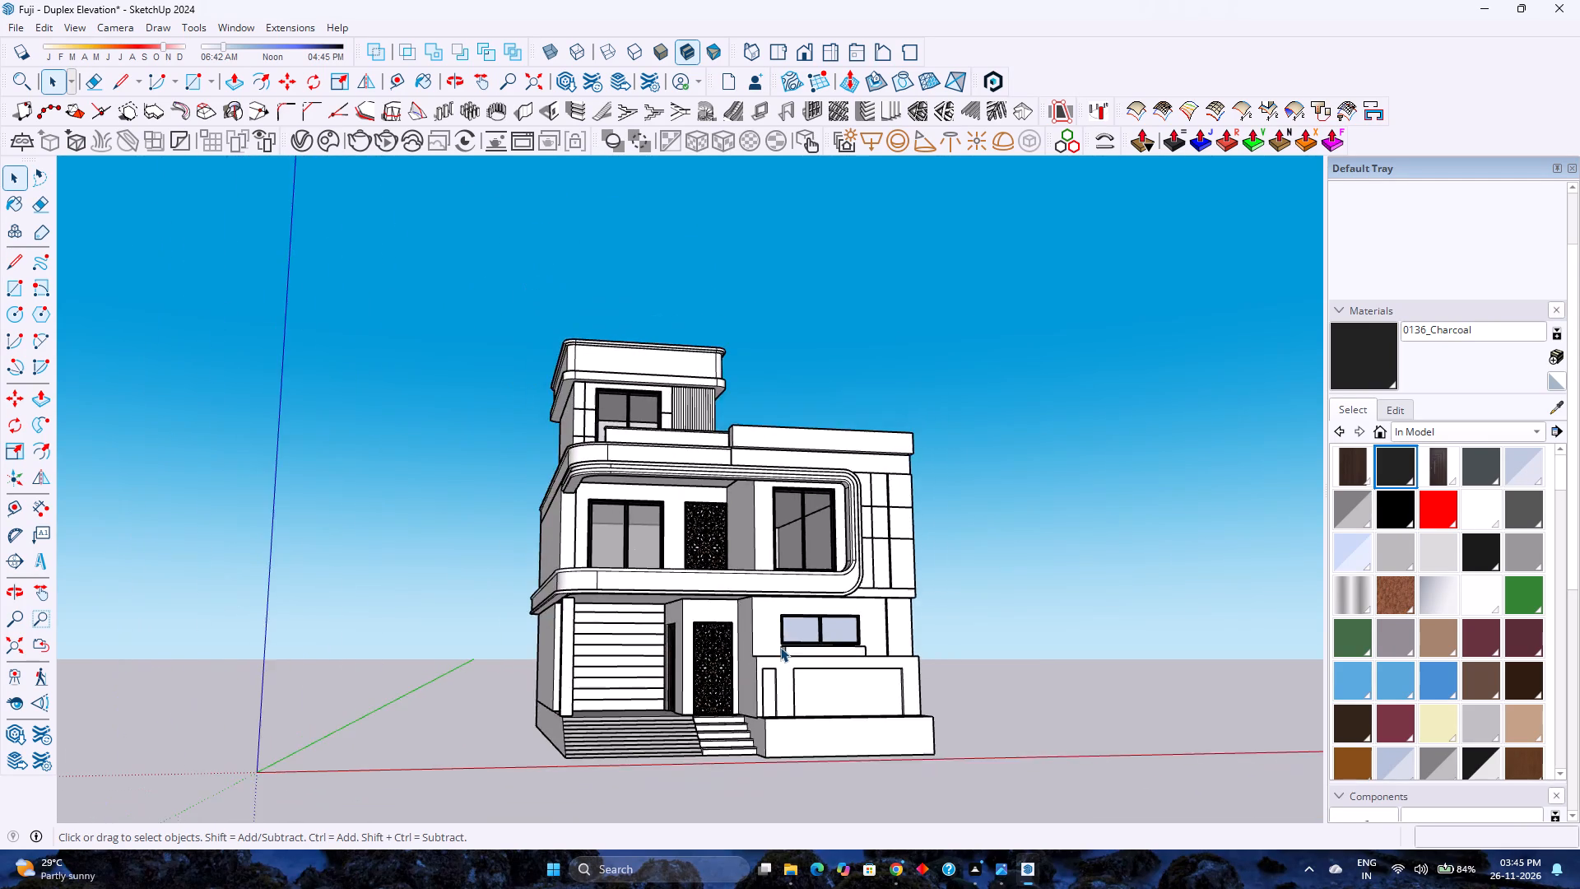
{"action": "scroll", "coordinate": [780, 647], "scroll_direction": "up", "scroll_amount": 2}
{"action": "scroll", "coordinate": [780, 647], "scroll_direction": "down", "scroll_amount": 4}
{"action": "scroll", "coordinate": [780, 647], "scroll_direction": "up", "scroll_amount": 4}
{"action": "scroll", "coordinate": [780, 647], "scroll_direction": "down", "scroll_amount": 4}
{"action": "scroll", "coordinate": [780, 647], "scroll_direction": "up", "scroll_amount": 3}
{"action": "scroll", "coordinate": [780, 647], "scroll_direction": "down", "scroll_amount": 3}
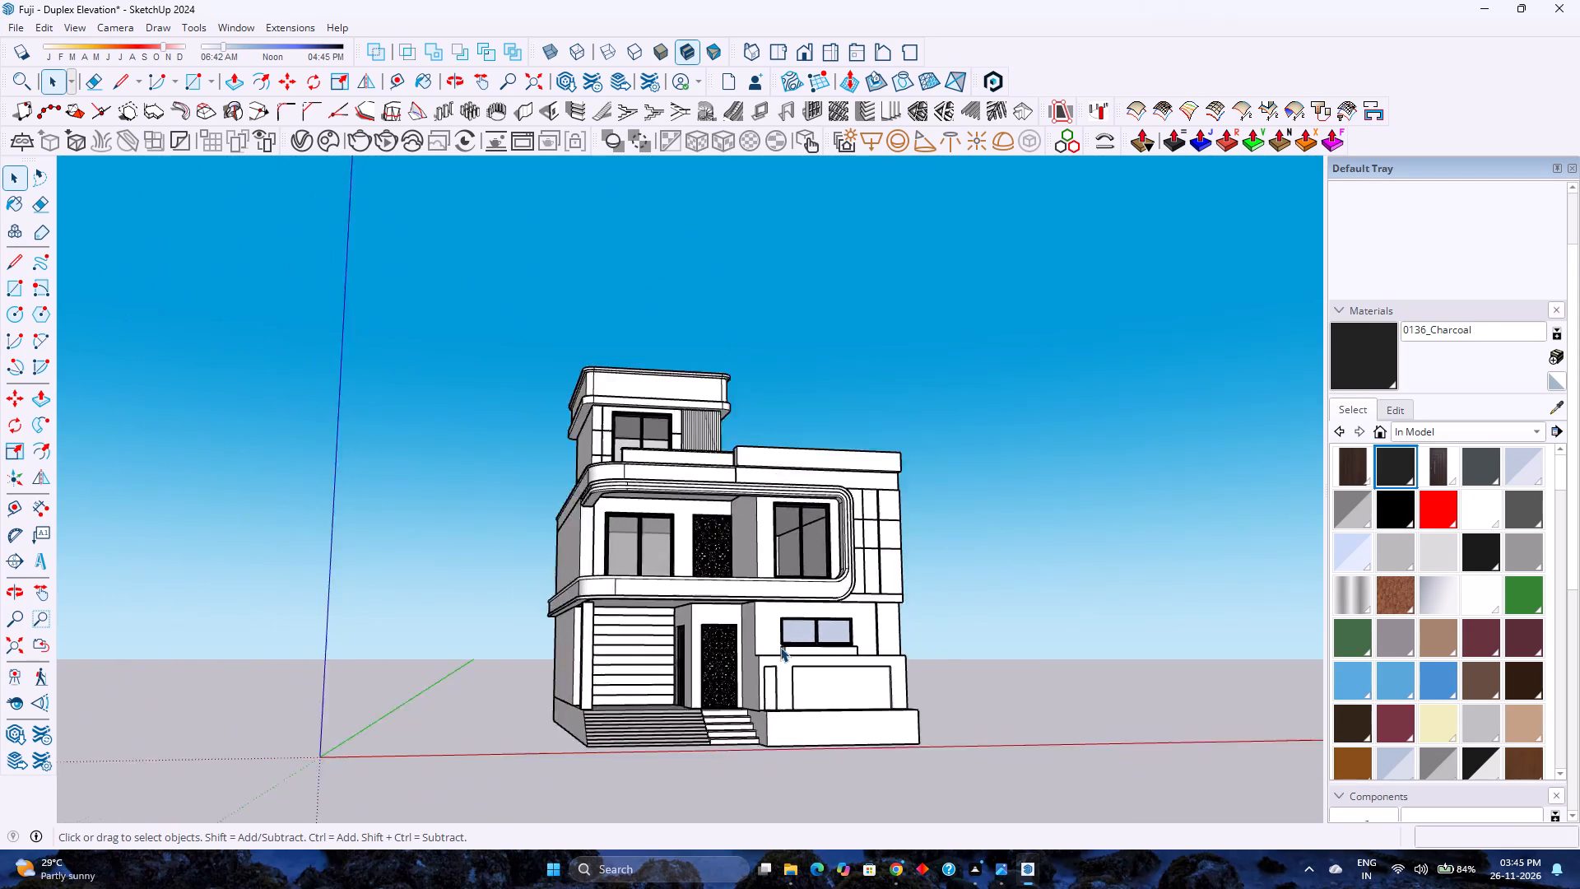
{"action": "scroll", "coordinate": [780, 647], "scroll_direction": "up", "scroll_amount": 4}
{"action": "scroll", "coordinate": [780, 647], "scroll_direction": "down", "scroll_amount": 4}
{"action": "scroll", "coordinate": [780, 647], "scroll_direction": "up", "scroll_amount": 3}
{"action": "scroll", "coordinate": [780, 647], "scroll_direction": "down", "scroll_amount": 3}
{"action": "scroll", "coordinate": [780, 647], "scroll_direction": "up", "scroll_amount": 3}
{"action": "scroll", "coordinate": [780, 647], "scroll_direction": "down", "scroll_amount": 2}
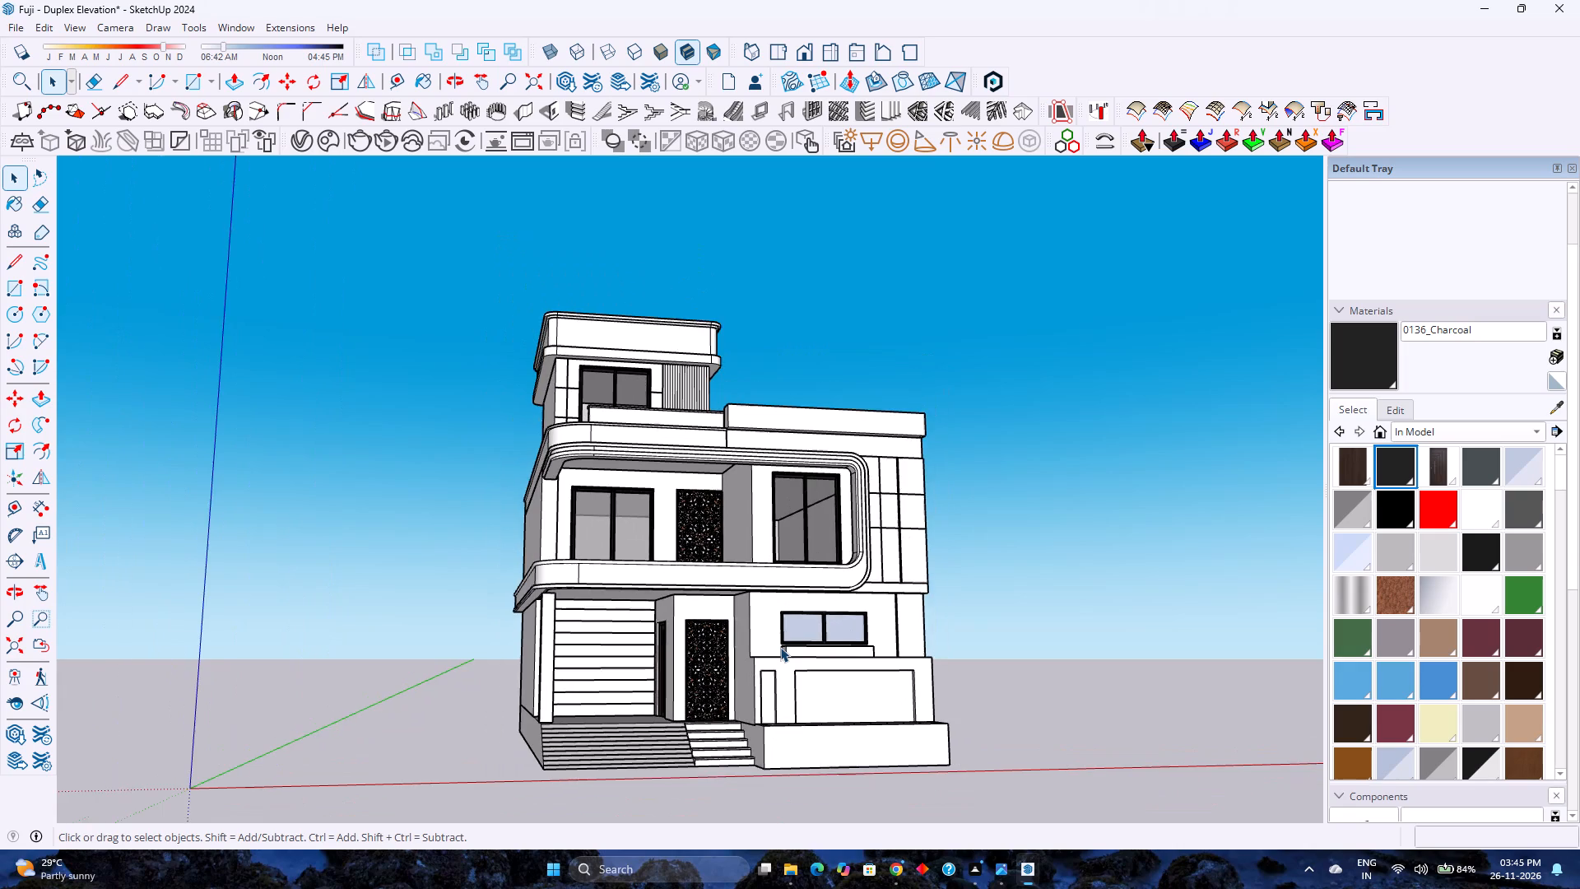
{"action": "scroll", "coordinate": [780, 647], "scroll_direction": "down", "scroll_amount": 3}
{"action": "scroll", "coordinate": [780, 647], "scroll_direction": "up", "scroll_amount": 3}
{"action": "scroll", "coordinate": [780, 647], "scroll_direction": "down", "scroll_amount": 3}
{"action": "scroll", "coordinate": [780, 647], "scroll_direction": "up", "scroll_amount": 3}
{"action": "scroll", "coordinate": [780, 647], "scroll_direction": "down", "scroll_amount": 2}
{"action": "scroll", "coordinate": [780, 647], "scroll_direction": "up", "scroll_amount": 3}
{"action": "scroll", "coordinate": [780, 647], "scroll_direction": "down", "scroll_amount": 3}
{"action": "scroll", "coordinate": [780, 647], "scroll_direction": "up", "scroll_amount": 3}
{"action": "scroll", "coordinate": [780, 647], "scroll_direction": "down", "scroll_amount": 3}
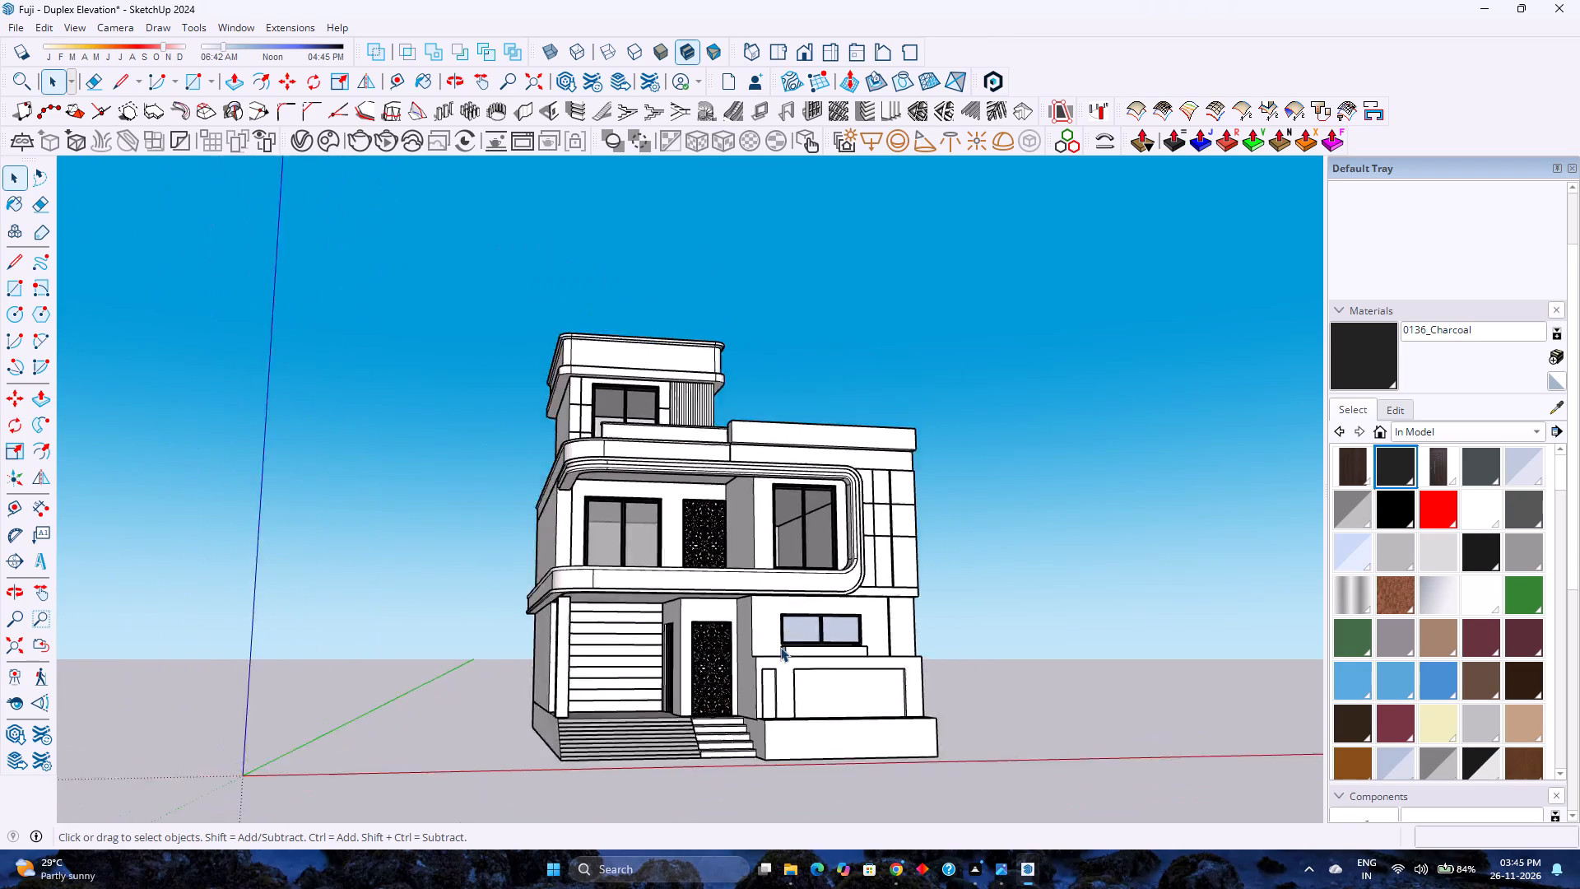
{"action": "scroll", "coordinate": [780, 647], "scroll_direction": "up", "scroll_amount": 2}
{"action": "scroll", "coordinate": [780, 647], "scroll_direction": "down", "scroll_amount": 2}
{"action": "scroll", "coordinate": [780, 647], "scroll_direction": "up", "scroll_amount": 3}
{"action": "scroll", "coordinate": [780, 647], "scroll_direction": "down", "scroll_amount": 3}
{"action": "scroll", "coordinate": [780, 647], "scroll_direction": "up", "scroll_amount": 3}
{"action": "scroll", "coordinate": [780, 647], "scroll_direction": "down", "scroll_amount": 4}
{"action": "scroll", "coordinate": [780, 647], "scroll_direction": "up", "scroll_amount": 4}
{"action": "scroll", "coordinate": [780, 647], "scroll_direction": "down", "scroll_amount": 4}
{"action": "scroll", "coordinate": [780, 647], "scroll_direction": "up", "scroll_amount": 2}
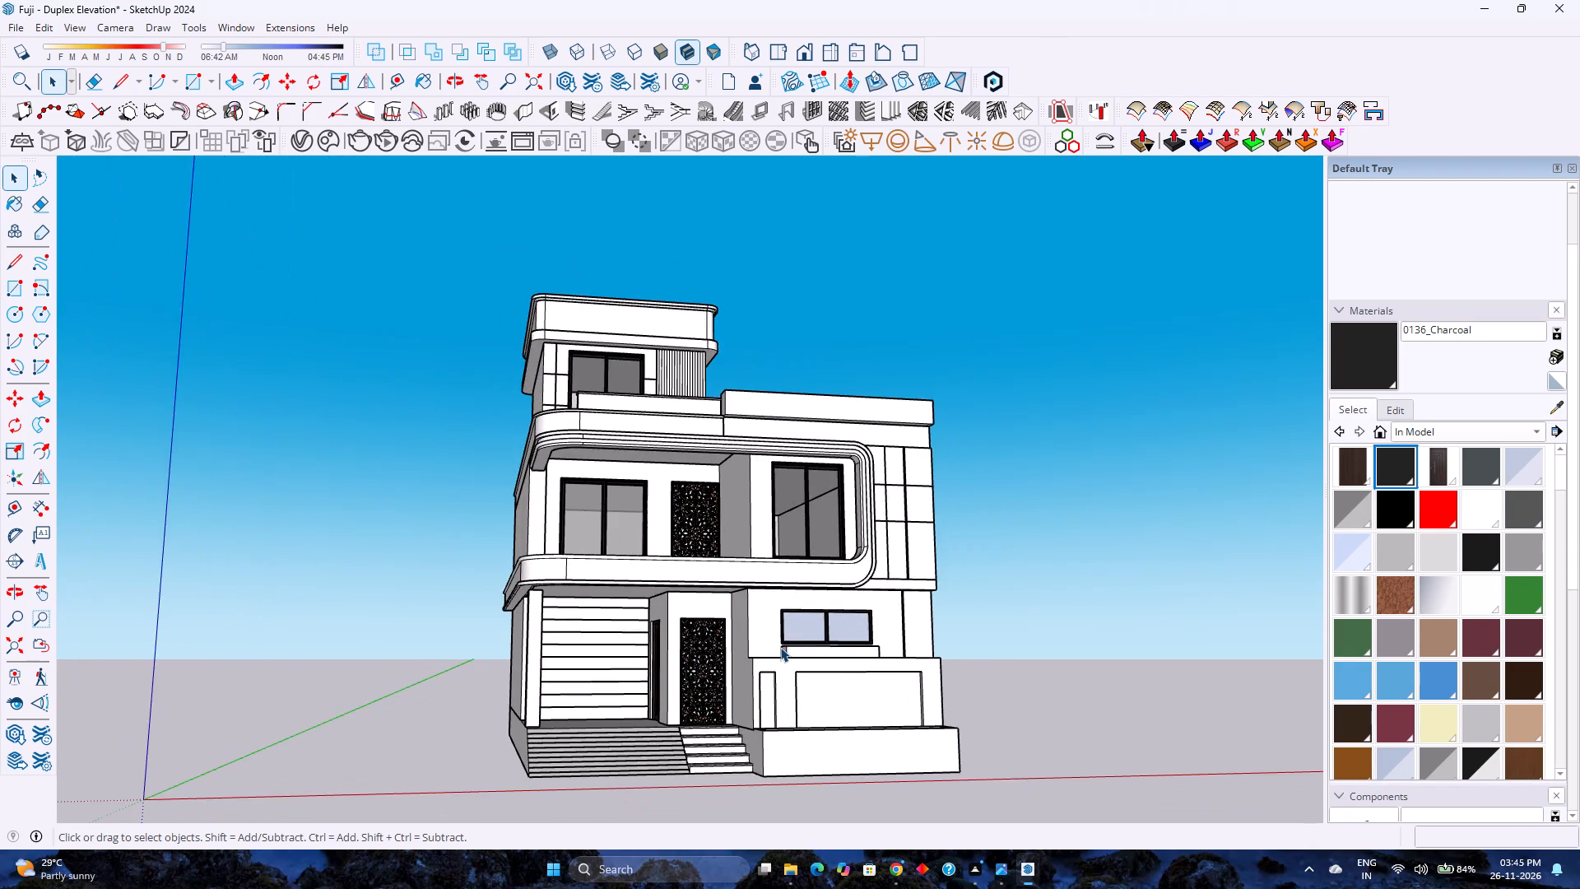
Examine the front facade closer up from the low angle, covering the curved balcony frame, jali panels, windows and entrance steps.
{"action": "scroll", "coordinate": [780, 647], "scroll_direction": "up", "scroll_amount": 1}
{"action": "scroll", "coordinate": [780, 647], "scroll_direction": "down", "scroll_amount": 3}
{"action": "scroll", "coordinate": [780, 647], "scroll_direction": "up", "scroll_amount": 3}
{"action": "scroll", "coordinate": [780, 647], "scroll_direction": "down", "scroll_amount": 2}
{"action": "scroll", "coordinate": [780, 647], "scroll_direction": "up", "scroll_amount": 3}
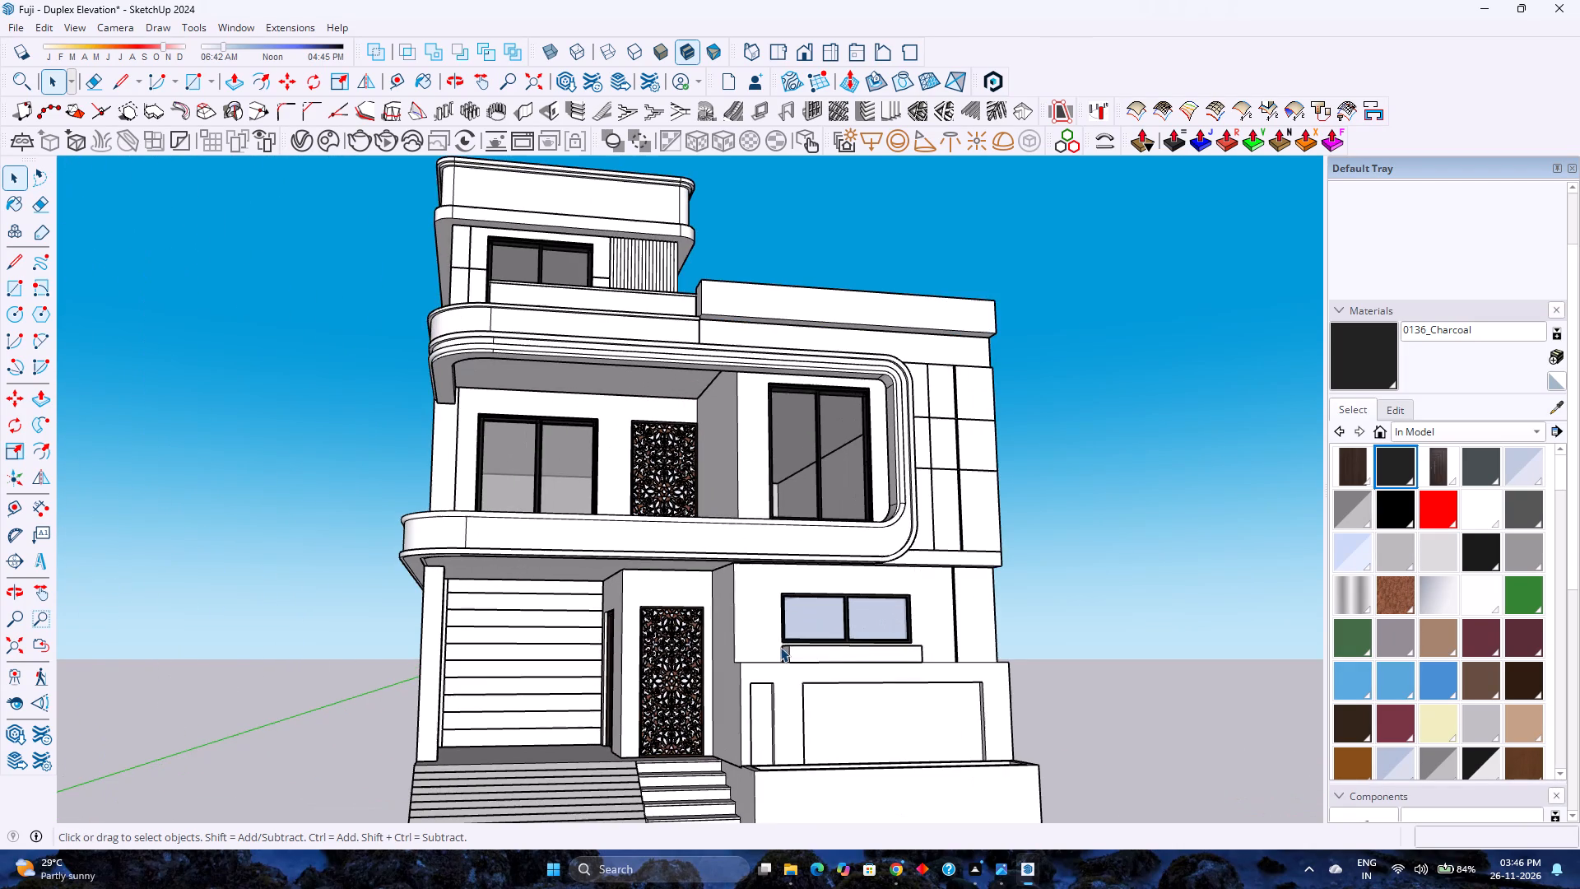
{"action": "scroll", "coordinate": [780, 647], "scroll_direction": "down", "scroll_amount": 4}
{"action": "scroll", "coordinate": [780, 647], "scroll_direction": "up", "scroll_amount": 3}
{"action": "scroll", "coordinate": [780, 647], "scroll_direction": "down", "scroll_amount": 3}
{"action": "scroll", "coordinate": [780, 647], "scroll_direction": "up", "scroll_amount": 2}
{"action": "scroll", "coordinate": [780, 647], "scroll_direction": "down", "scroll_amount": 3}
{"action": "scroll", "coordinate": [780, 647], "scroll_direction": "up", "scroll_amount": 3}
{"action": "scroll", "coordinate": [780, 647], "scroll_direction": "down", "scroll_amount": 3}
{"action": "scroll", "coordinate": [780, 647], "scroll_direction": "up", "scroll_amount": 3}
{"action": "scroll", "coordinate": [780, 647], "scroll_direction": "down", "scroll_amount": 4}
{"action": "scroll", "coordinate": [780, 647], "scroll_direction": "up", "scroll_amount": 3}
{"action": "scroll", "coordinate": [780, 647], "scroll_direction": "down", "scroll_amount": 3}
{"action": "scroll", "coordinate": [780, 647], "scroll_direction": "up", "scroll_amount": 3}
{"action": "scroll", "coordinate": [780, 647], "scroll_direction": "down", "scroll_amount": 3}
{"action": "scroll", "coordinate": [780, 647], "scroll_direction": "up", "scroll_amount": 4}
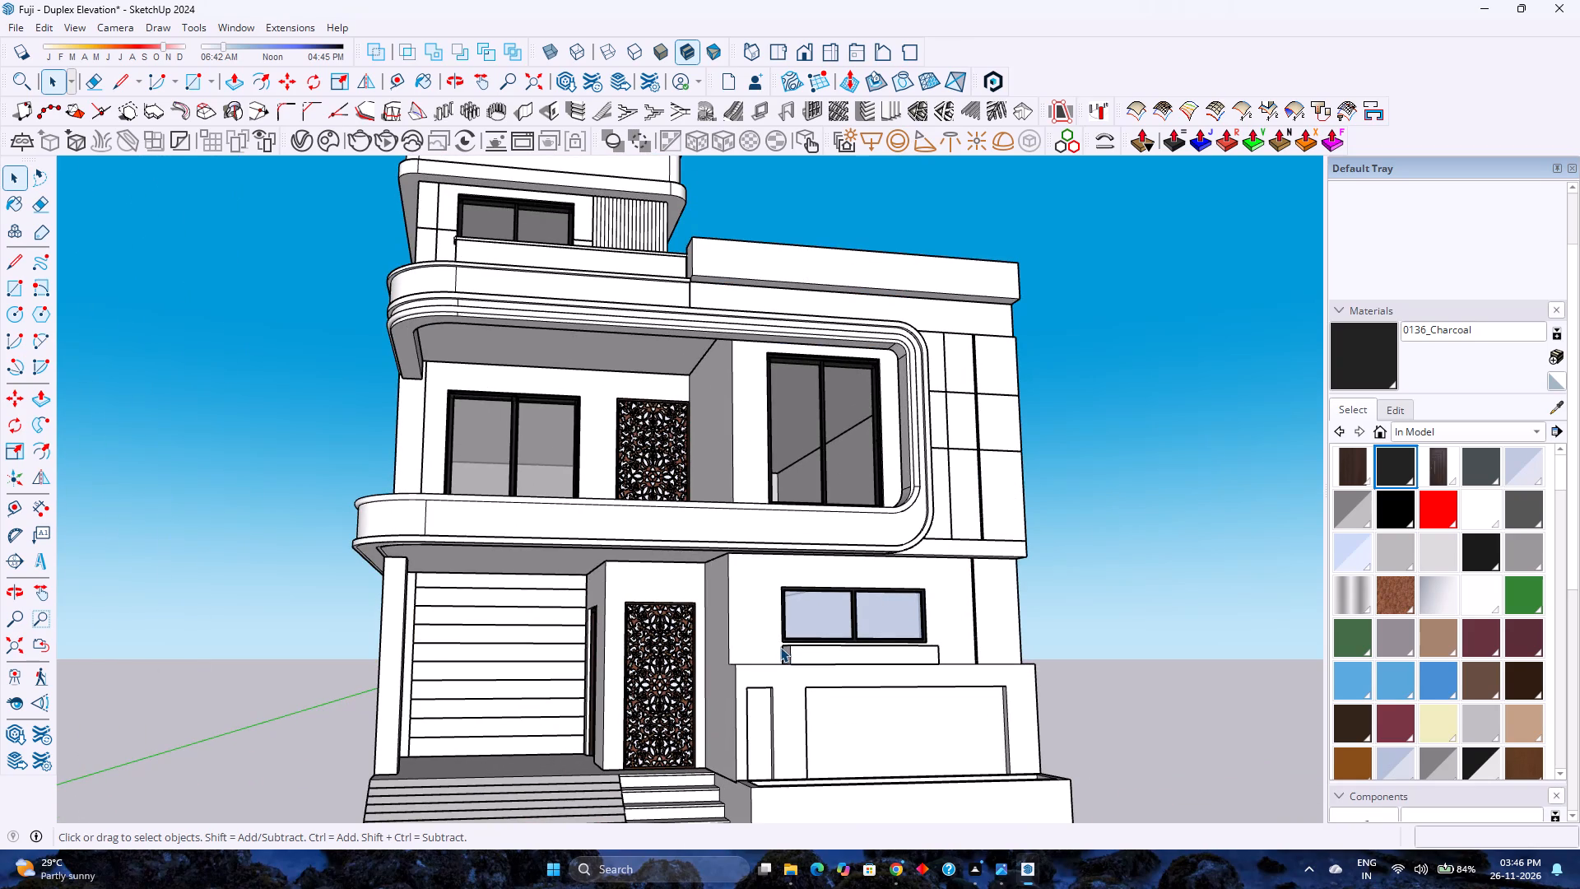
{"action": "scroll", "coordinate": [780, 652], "scroll_direction": "down", "scroll_amount": 4}
{"action": "scroll", "coordinate": [767, 664], "scroll_direction": "up", "scroll_amount": 2}
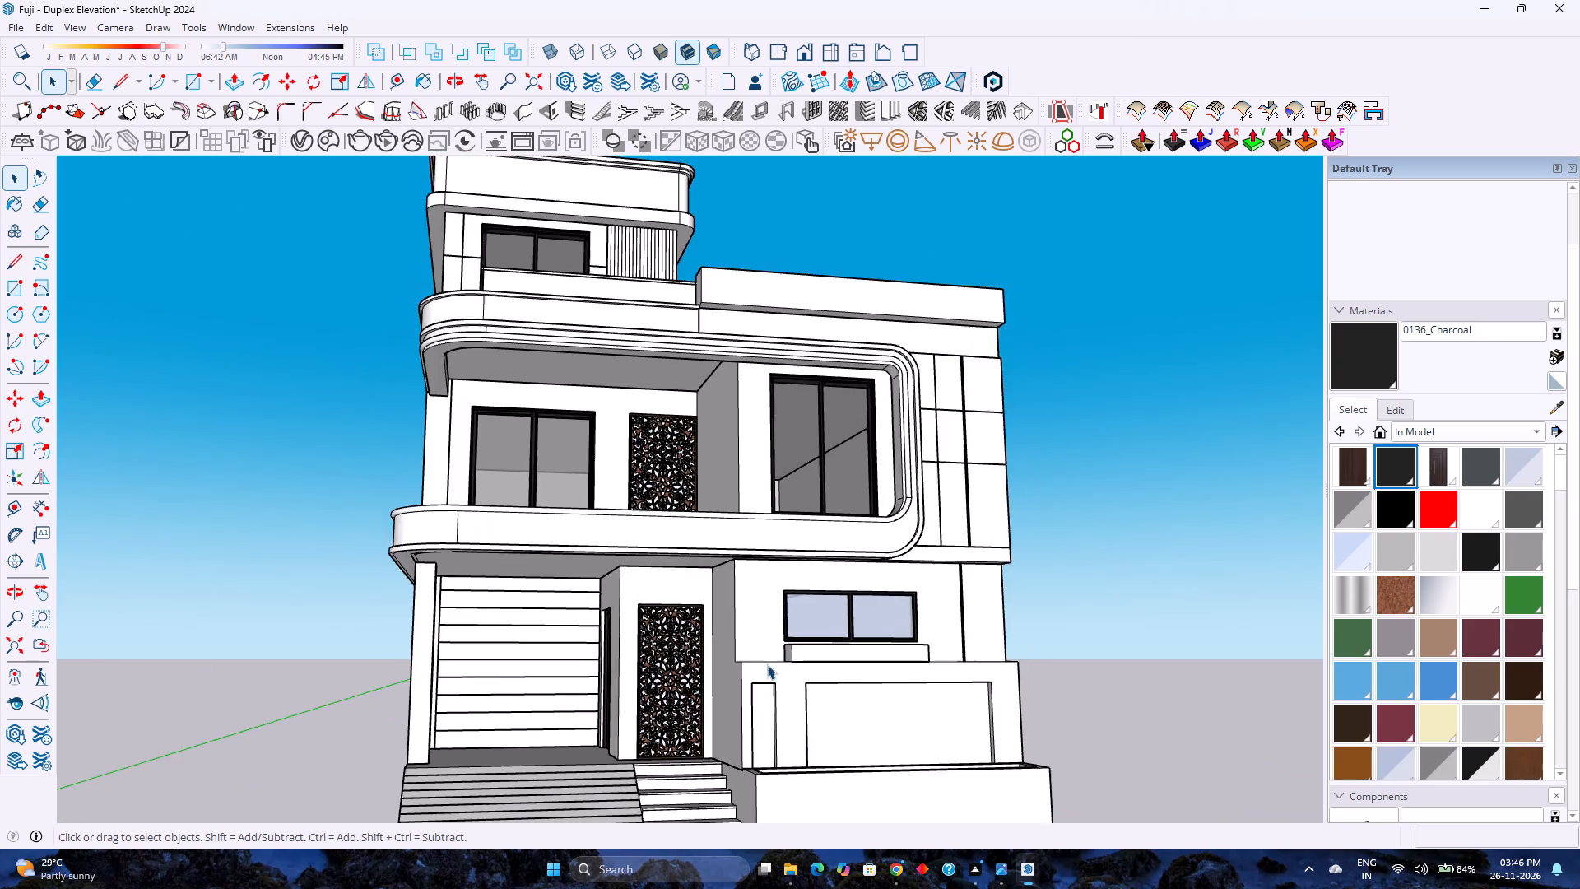
{"action": "scroll", "coordinate": [767, 664], "scroll_direction": "up", "scroll_amount": 4}
{"action": "scroll", "coordinate": [767, 664], "scroll_direction": "down", "scroll_amount": 7}
{"action": "scroll", "coordinate": [767, 664], "scroll_direction": "up", "scroll_amount": 5}
{"action": "scroll", "coordinate": [766, 665], "scroll_direction": "down", "scroll_amount": 5}
{"action": "scroll", "coordinate": [755, 673], "scroll_direction": "up", "scroll_amount": 1}
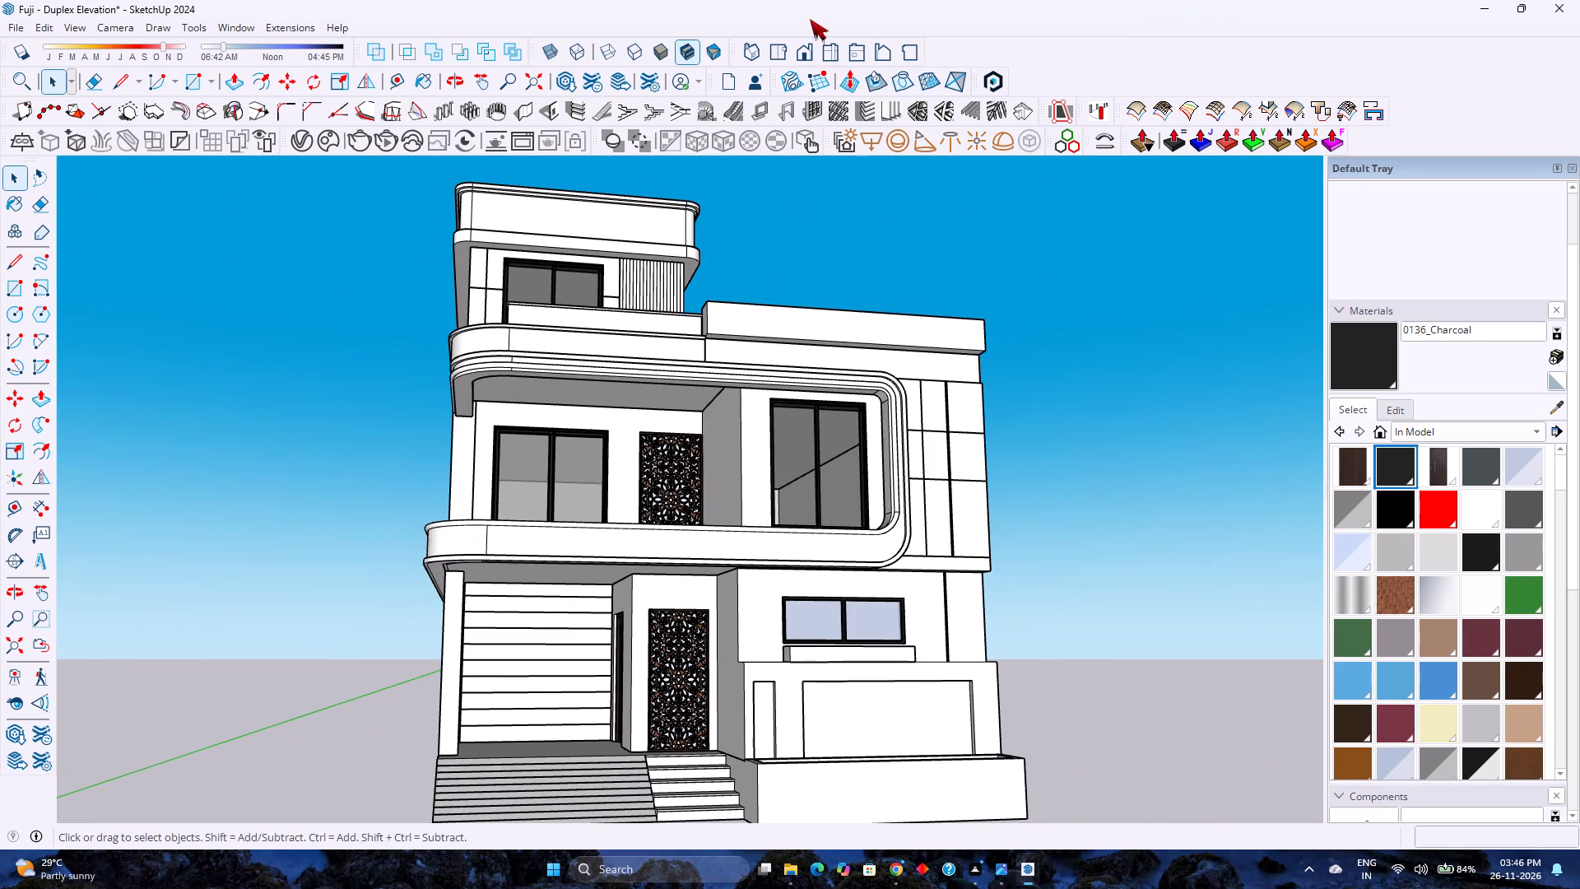
Switch to the standard Front view and examine the duplex's whole front elevation straight on.
{"action": "left_click", "coordinate": [810, 45]}
{"action": "scroll", "coordinate": [376, 570], "scroll_direction": "down", "scroll_amount": 3}
{"action": "scroll", "coordinate": [366, 570], "scroll_direction": "up", "scroll_amount": 3}
{"action": "scroll", "coordinate": [366, 570], "scroll_direction": "down", "scroll_amount": 3}
{"action": "scroll", "coordinate": [366, 570], "scroll_direction": "up", "scroll_amount": 3}
{"action": "scroll", "coordinate": [366, 570], "scroll_direction": "down", "scroll_amount": 3}
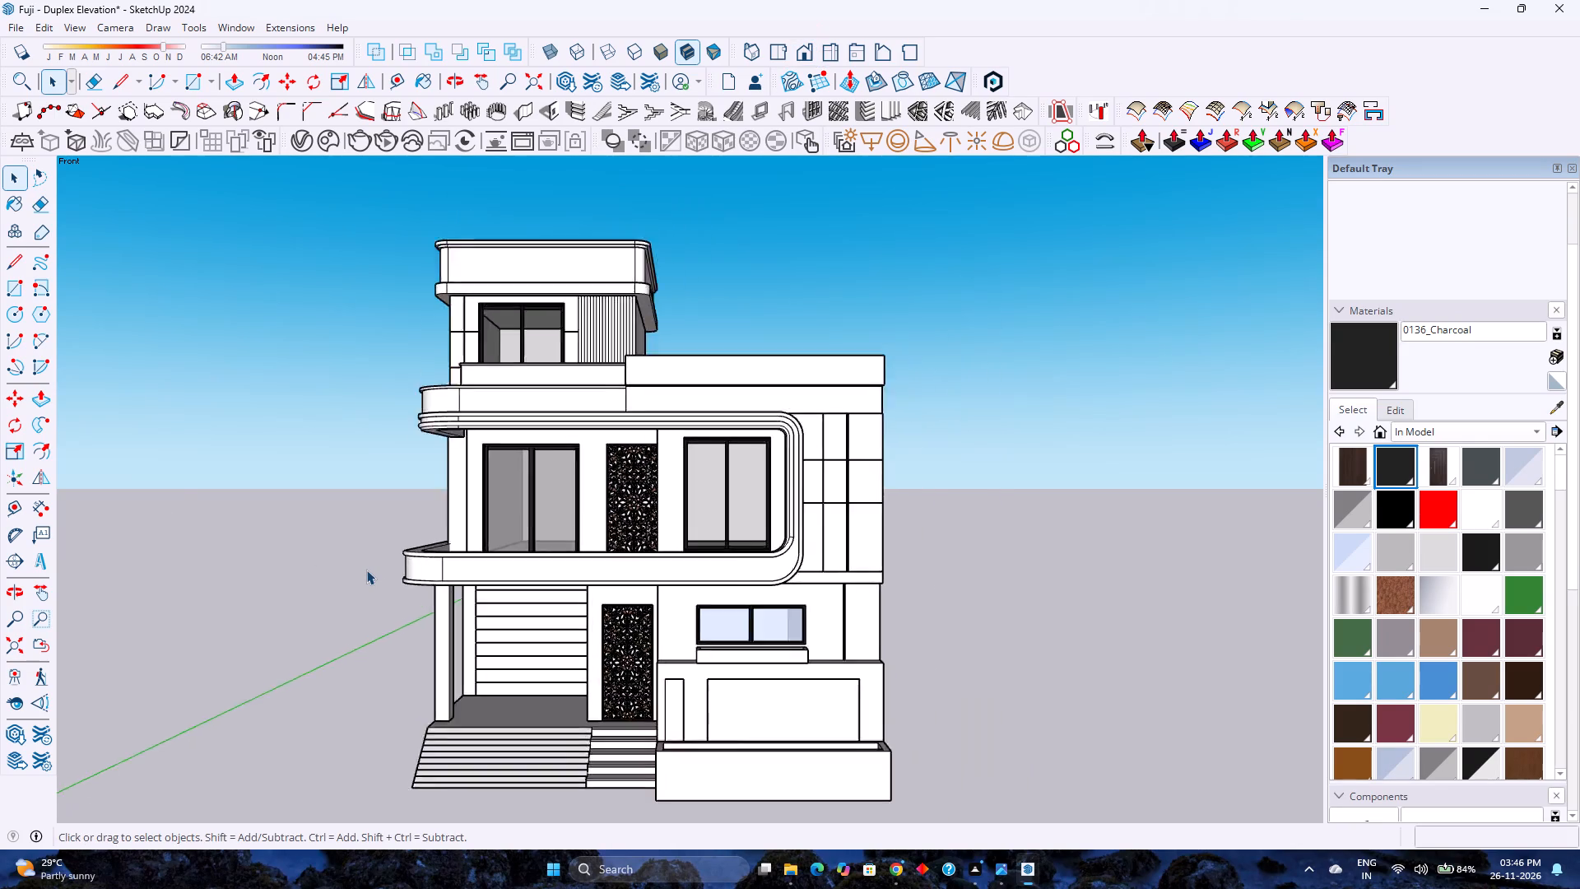
{"action": "scroll", "coordinate": [366, 570], "scroll_direction": "up", "scroll_amount": 3}
{"action": "scroll", "coordinate": [366, 570], "scroll_direction": "down", "scroll_amount": 3}
{"action": "scroll", "coordinate": [366, 570], "scroll_direction": "up", "scroll_amount": 3}
{"action": "scroll", "coordinate": [365, 569], "scroll_direction": "down", "scroll_amount": 4}
{"action": "scroll", "coordinate": [745, 612], "scroll_direction": "up", "scroll_amount": 3}
{"action": "scroll", "coordinate": [745, 612], "scroll_direction": "down", "scroll_amount": 3}
{"action": "scroll", "coordinate": [745, 612], "scroll_direction": "up", "scroll_amount": 3}
{"action": "scroll", "coordinate": [745, 612], "scroll_direction": "down", "scroll_amount": 3}
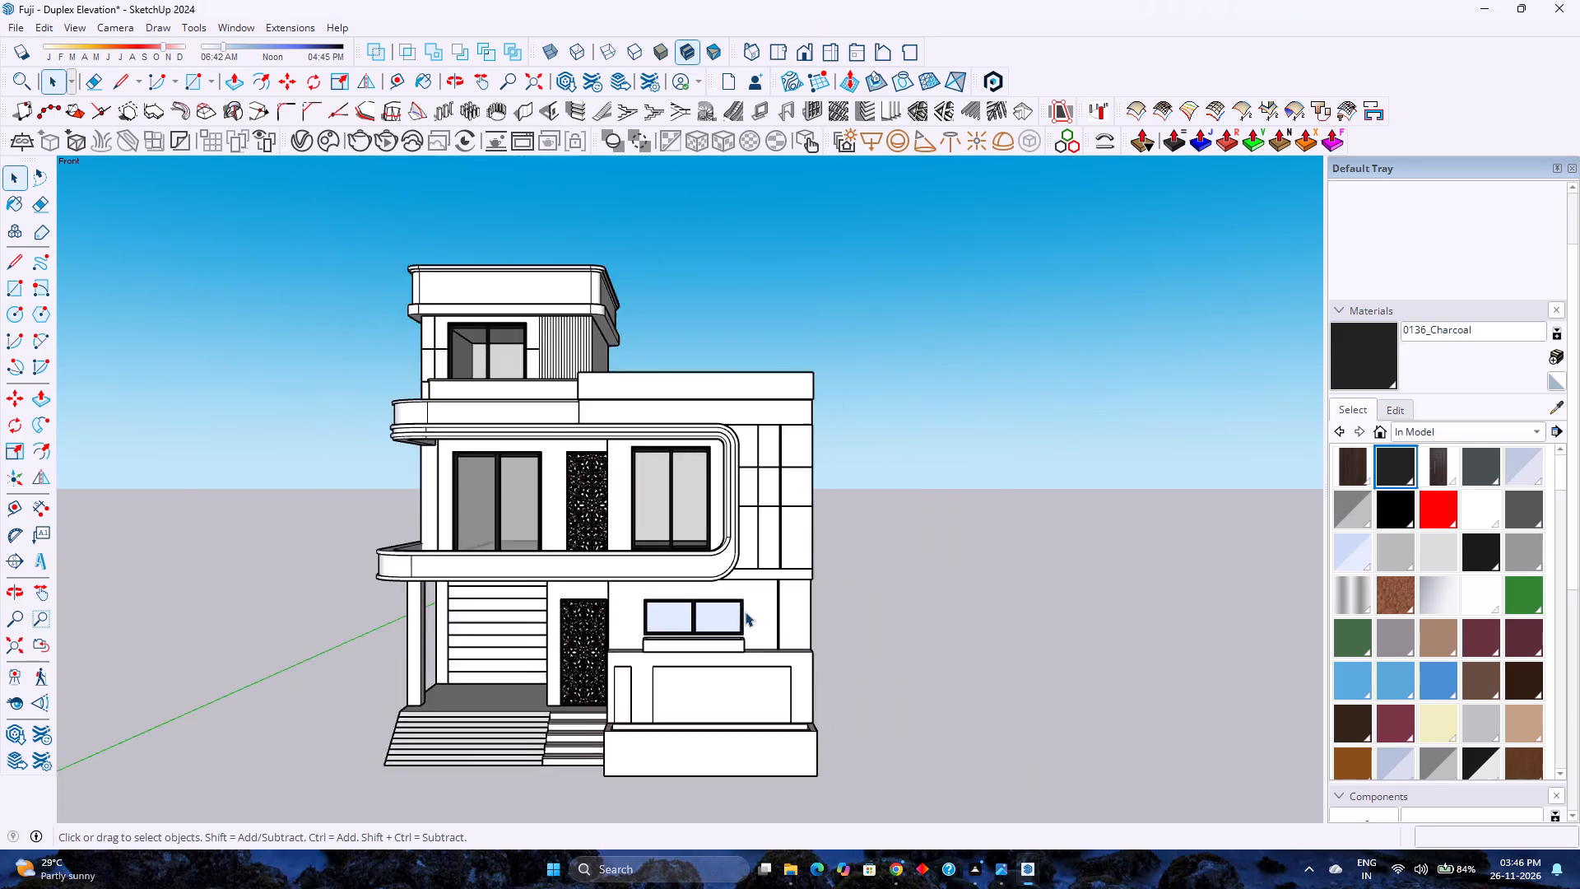
Examine the duplex from below its base, from a distance, and close to its front facade.
{"action": "scroll", "coordinate": [745, 612], "scroll_direction": "up", "scroll_amount": 3}
{"action": "middle_click_drag", "start_coordinate": [745, 612], "coordinate": [923, 497]}
{"action": "middle_click_drag", "start_coordinate": [923, 497], "coordinate": [861, 528]}
{"action": "middle_click", "coordinate": [340, 645]}
{"action": "middle_click", "coordinate": [340, 645]}
{"action": "scroll", "coordinate": [350, 645], "scroll_direction": "down", "scroll_amount": 7}
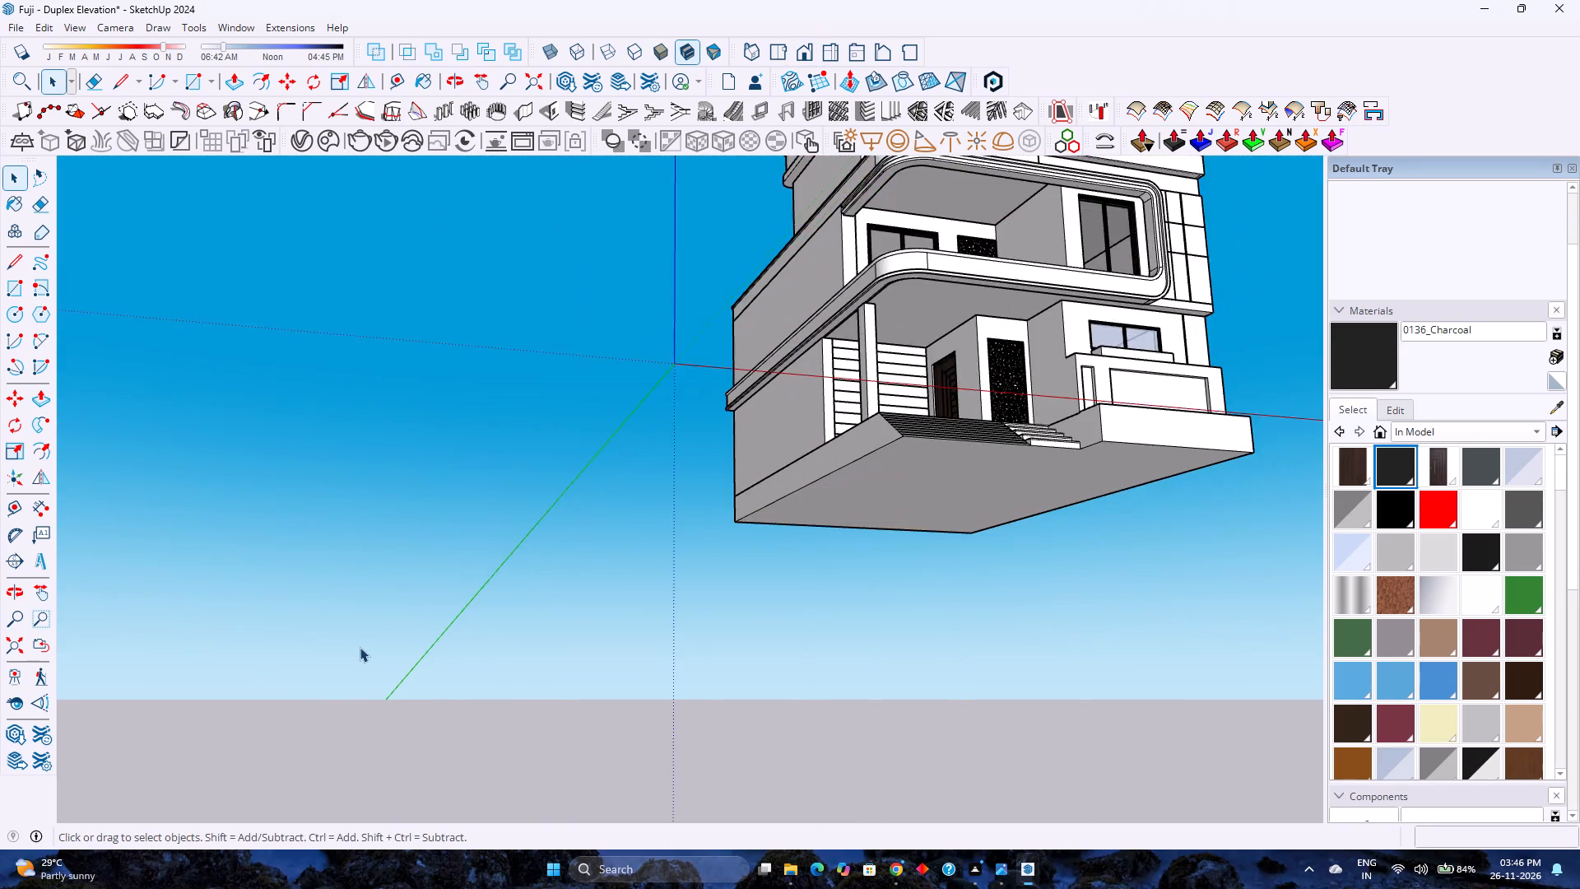
{"action": "scroll", "coordinate": [360, 647], "scroll_direction": "down", "scroll_amount": 10}
{"action": "middle_click_drag", "start_coordinate": [631, 617], "coordinate": [415, 705]}
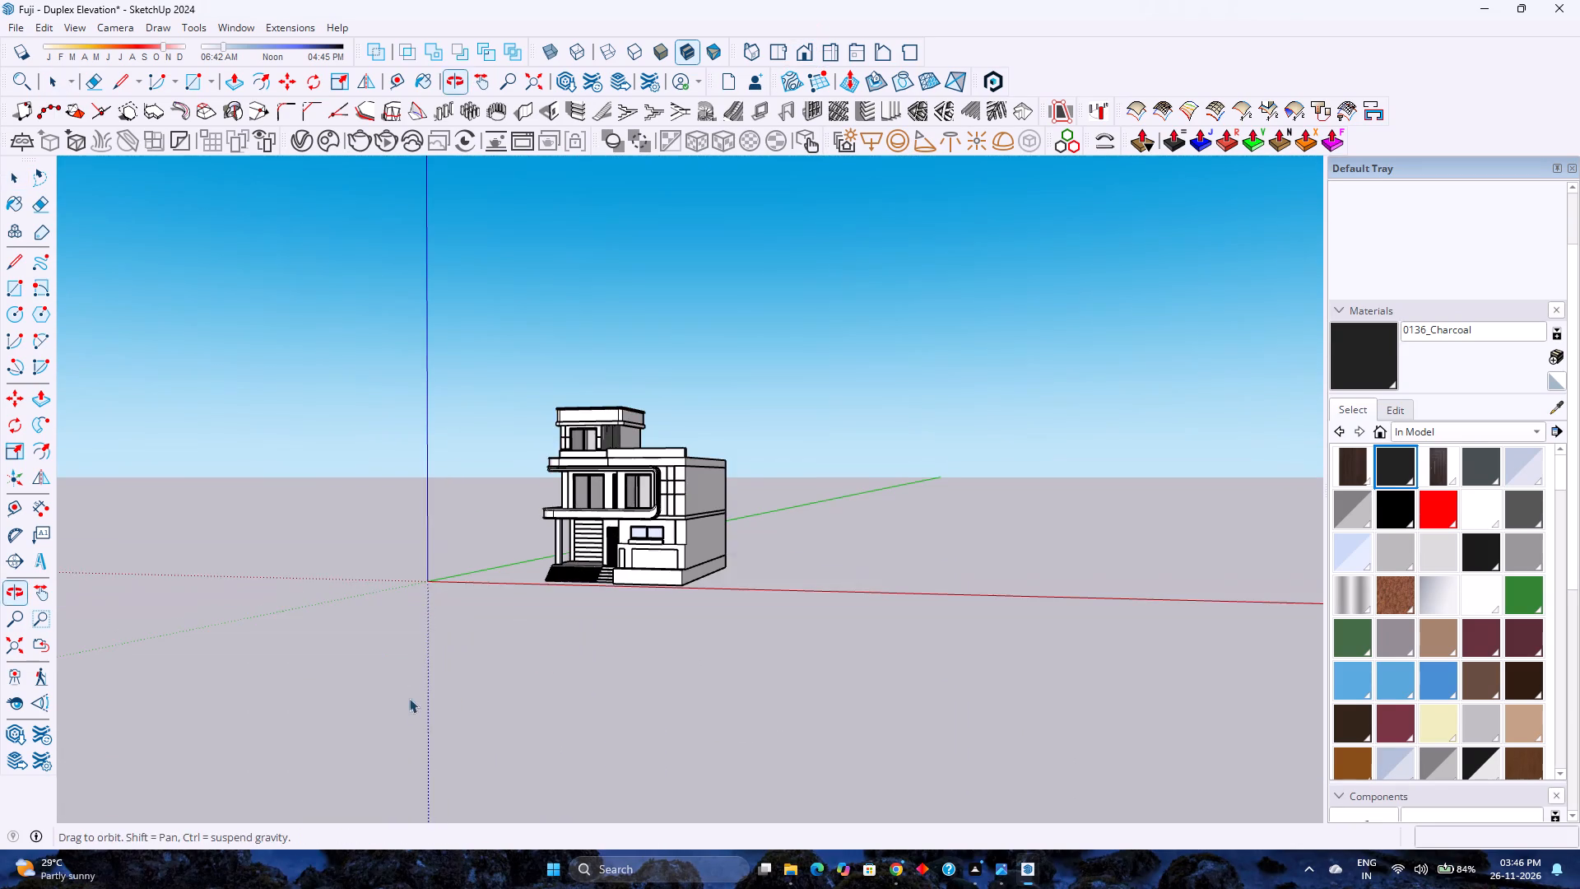
{"action": "scroll", "coordinate": [705, 505], "scroll_direction": "up", "scroll_amount": 7}
{"action": "middle_click_drag", "start_coordinate": [674, 526], "coordinate": [803, 507]}
{"action": "scroll", "coordinate": [671, 522], "scroll_direction": "up", "scroll_amount": 3}
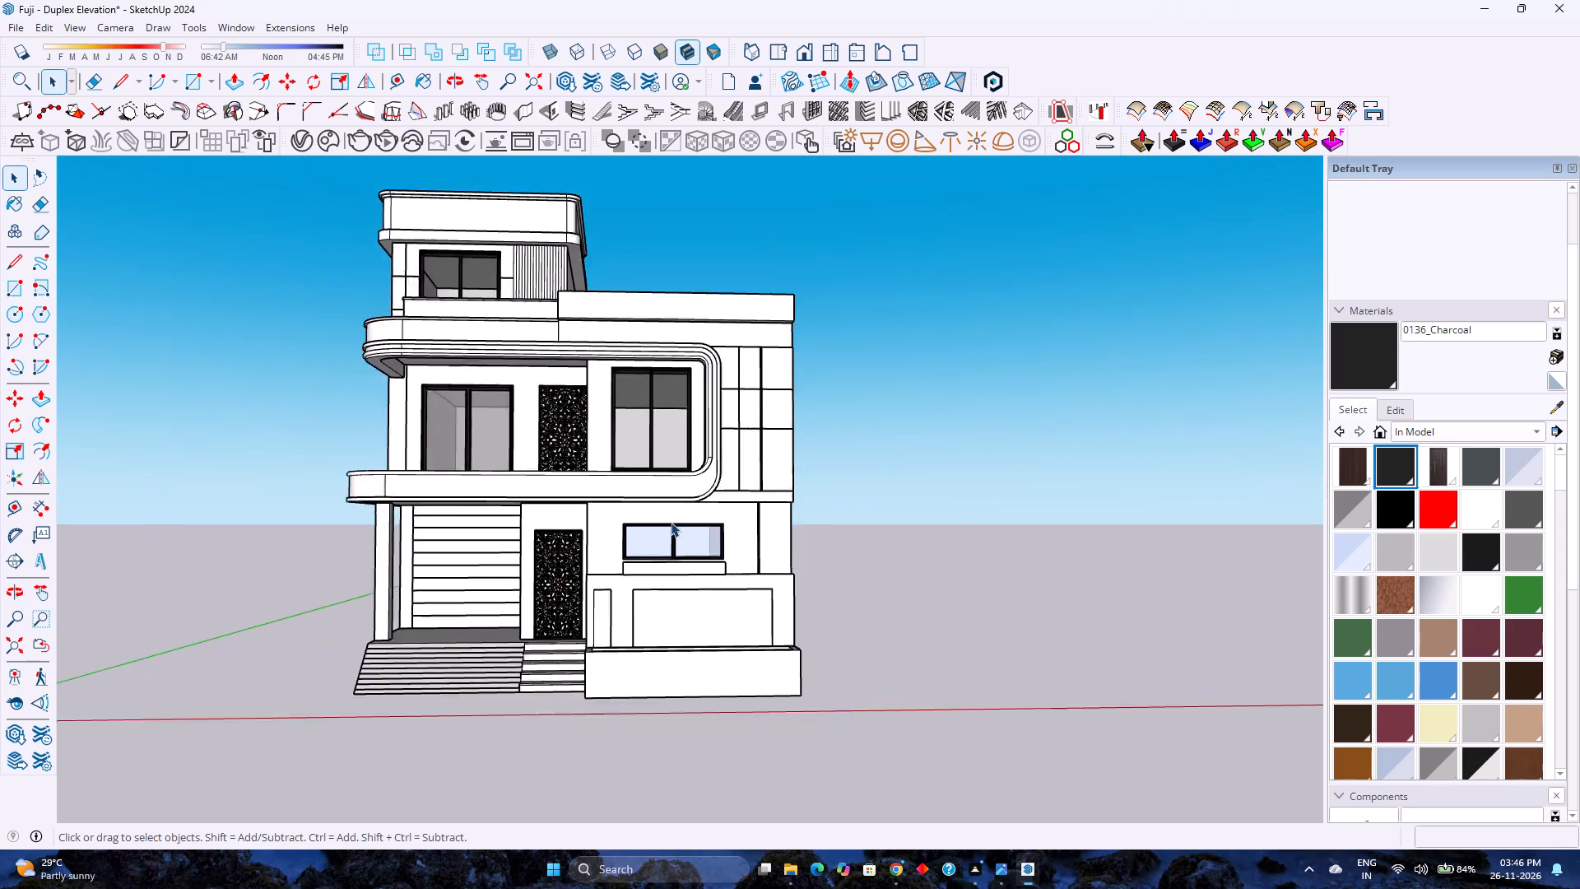
Examine the facade obliquely from both sides, covering the curved balcony frame, jali panels, entrance steps, side wall and base.
{"action": "scroll", "coordinate": [671, 522], "scroll_direction": "down", "scroll_amount": 3}
{"action": "scroll", "coordinate": [671, 524], "scroll_direction": "up", "scroll_amount": 7}
{"action": "middle_click_drag", "start_coordinate": [664, 539], "coordinate": [828, 583]}
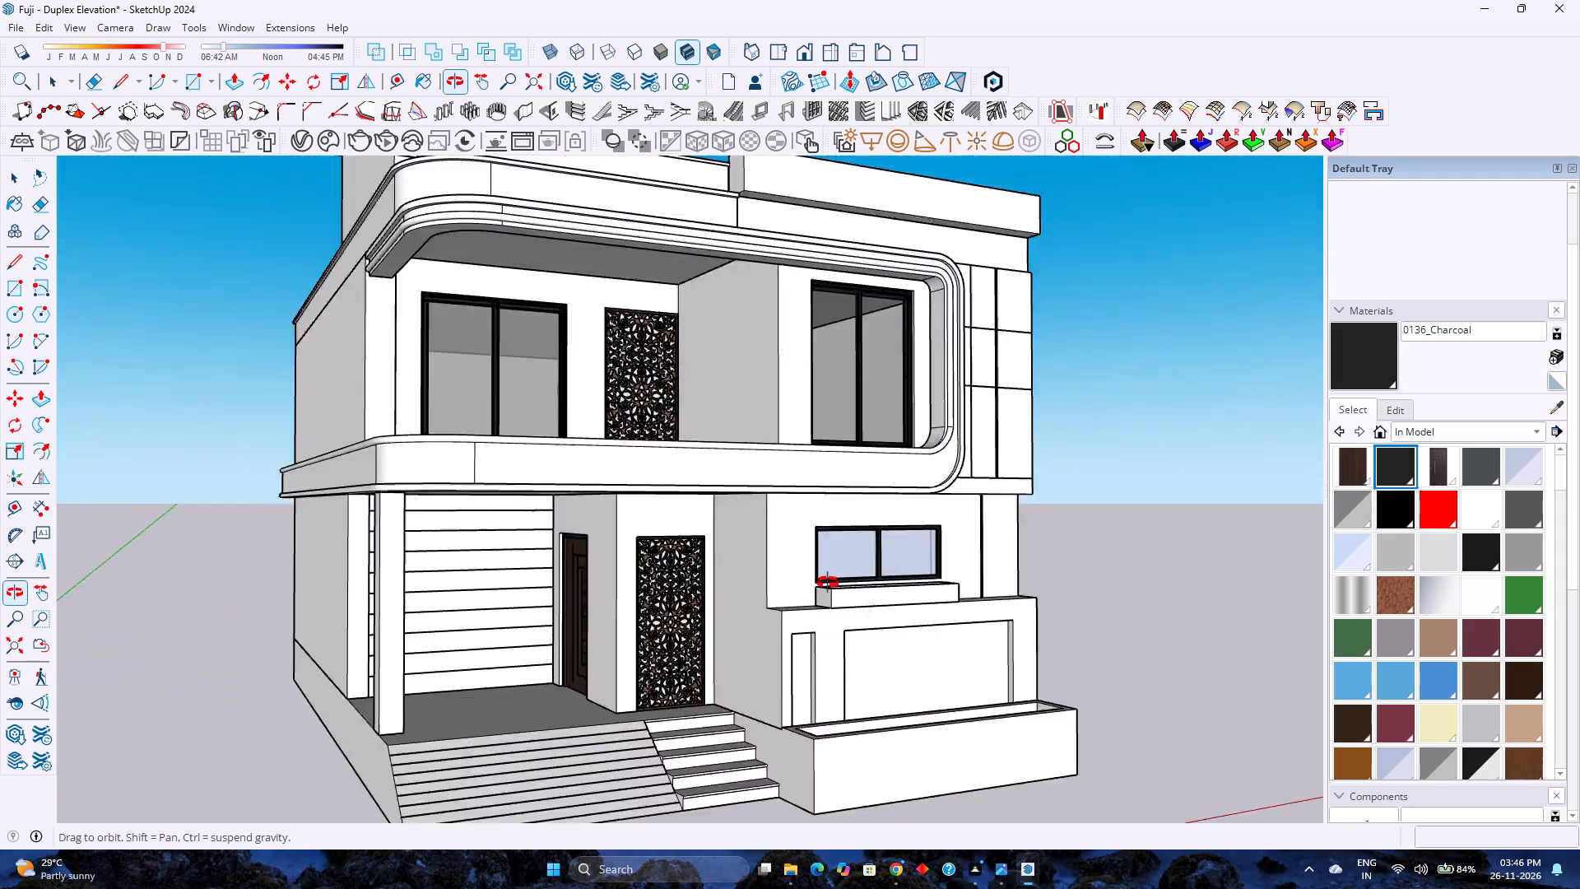
{"action": "middle_click_drag", "start_coordinate": [828, 583], "coordinate": [486, 632]}
{"action": "middle_click_drag", "start_coordinate": [444, 543], "coordinate": [485, 491]}
{"action": "middle_click", "coordinate": [858, 561]}
{"action": "scroll", "coordinate": [743, 525], "scroll_direction": "down", "scroll_amount": 4}
{"action": "middle_click_drag", "start_coordinate": [600, 566], "coordinate": [797, 496]}
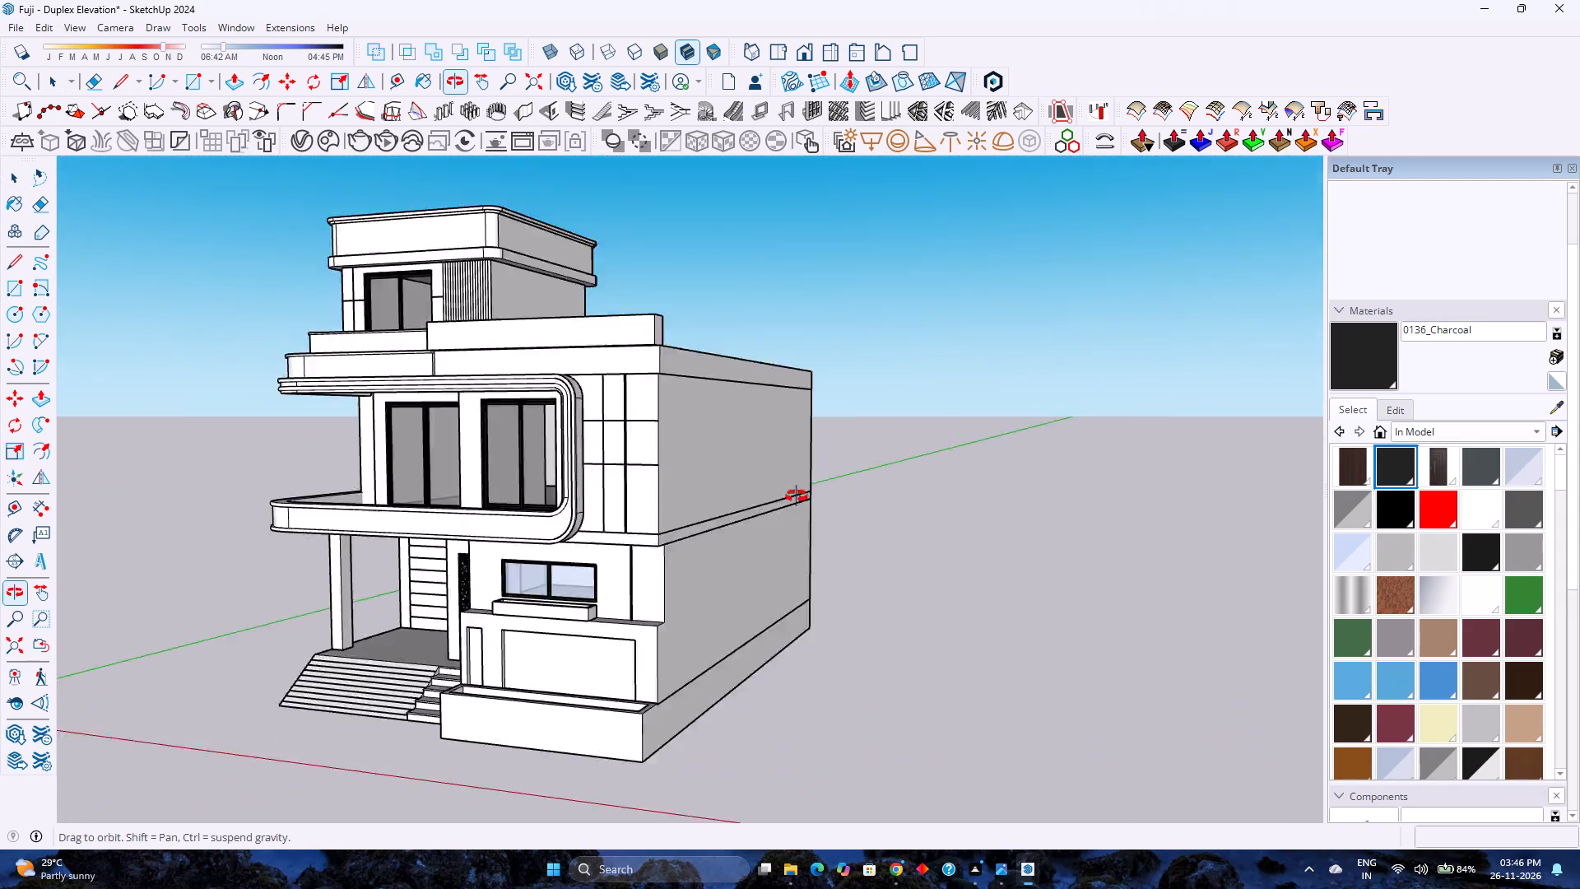
{"action": "middle_click_drag", "start_coordinate": [797, 496], "coordinate": [901, 360]}
{"action": "scroll", "coordinate": [904, 360], "scroll_direction": "down", "scroll_amount": 4}
{"action": "scroll", "coordinate": [904, 360], "scroll_direction": "up", "scroll_amount": 4}
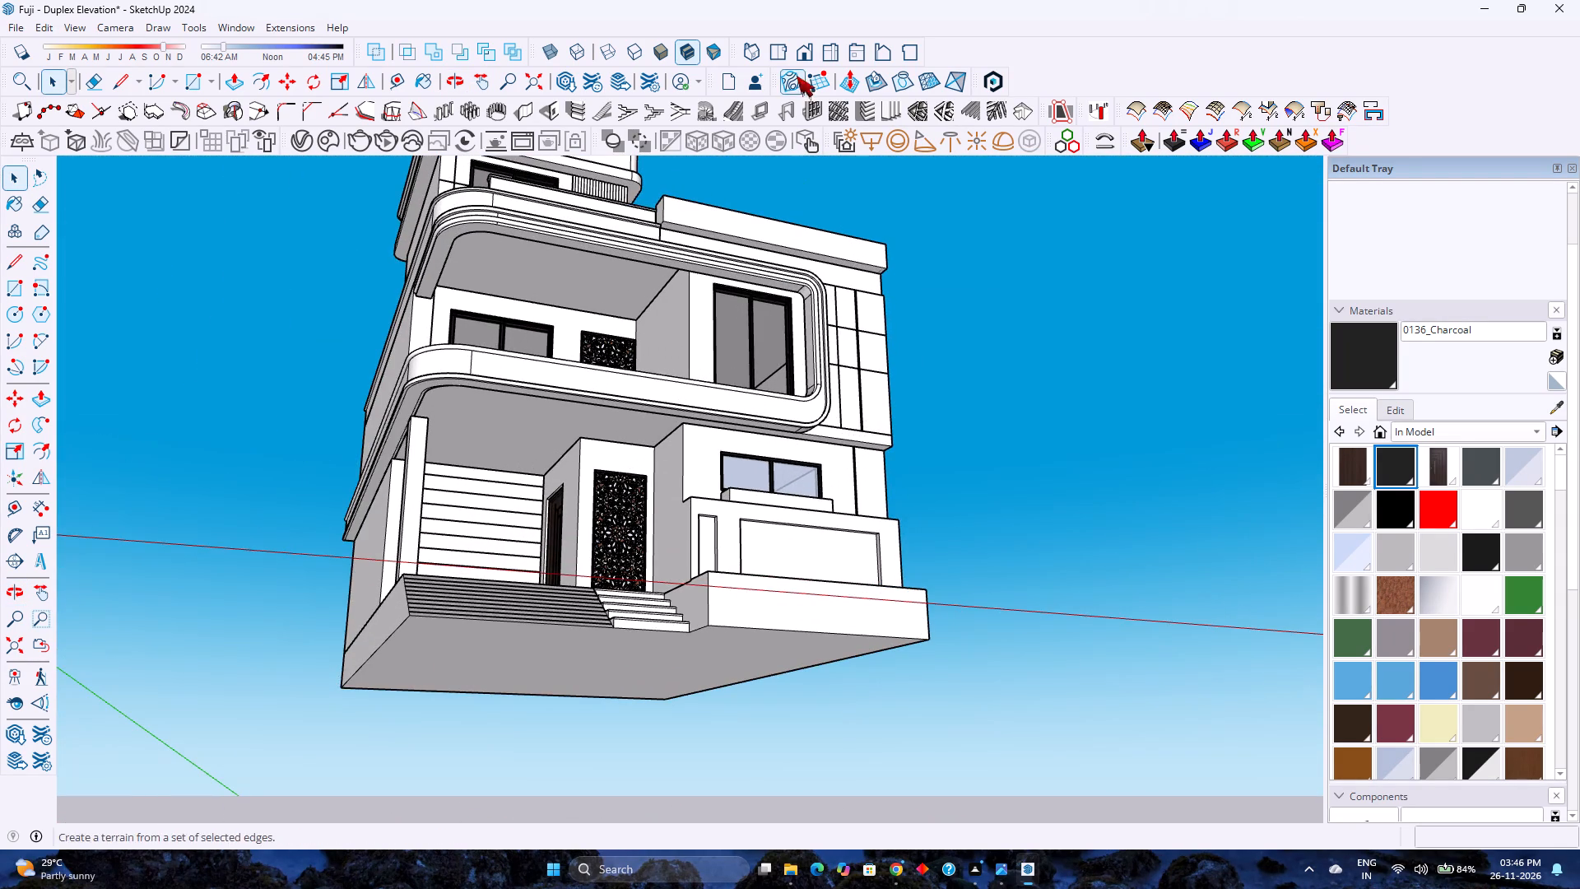
Switch the duplex model back to the standard Front view.
{"action": "left_click", "coordinate": [811, 61]}
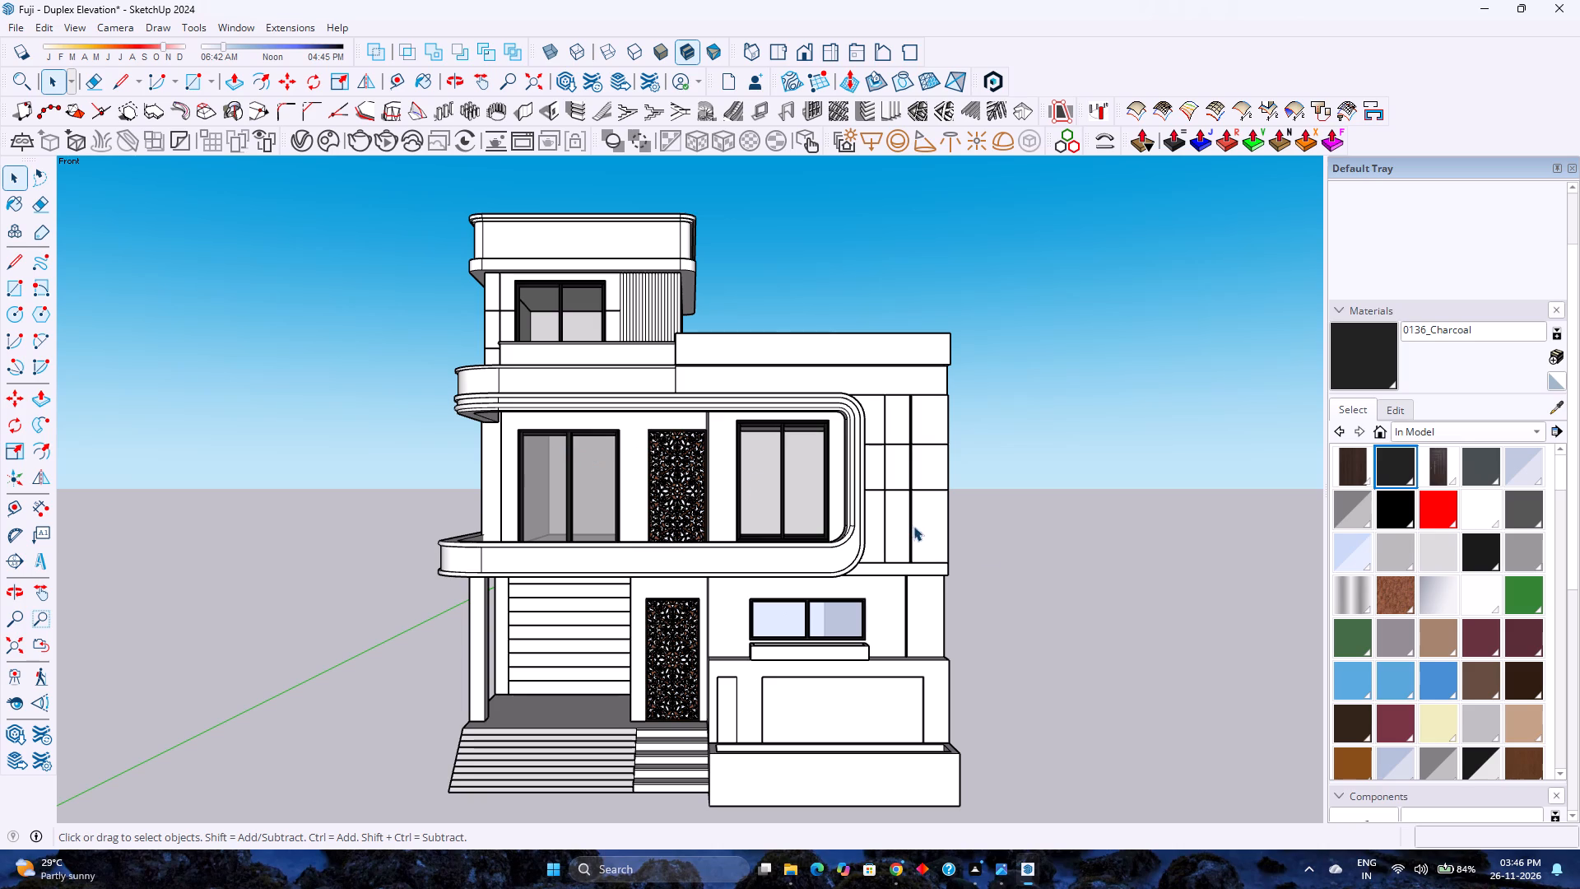
Place the Photos reference image of the duplex beside the SketchUp model, giving the model the wider share of the screen.
{"action": "left_click", "coordinate": [998, 805]}
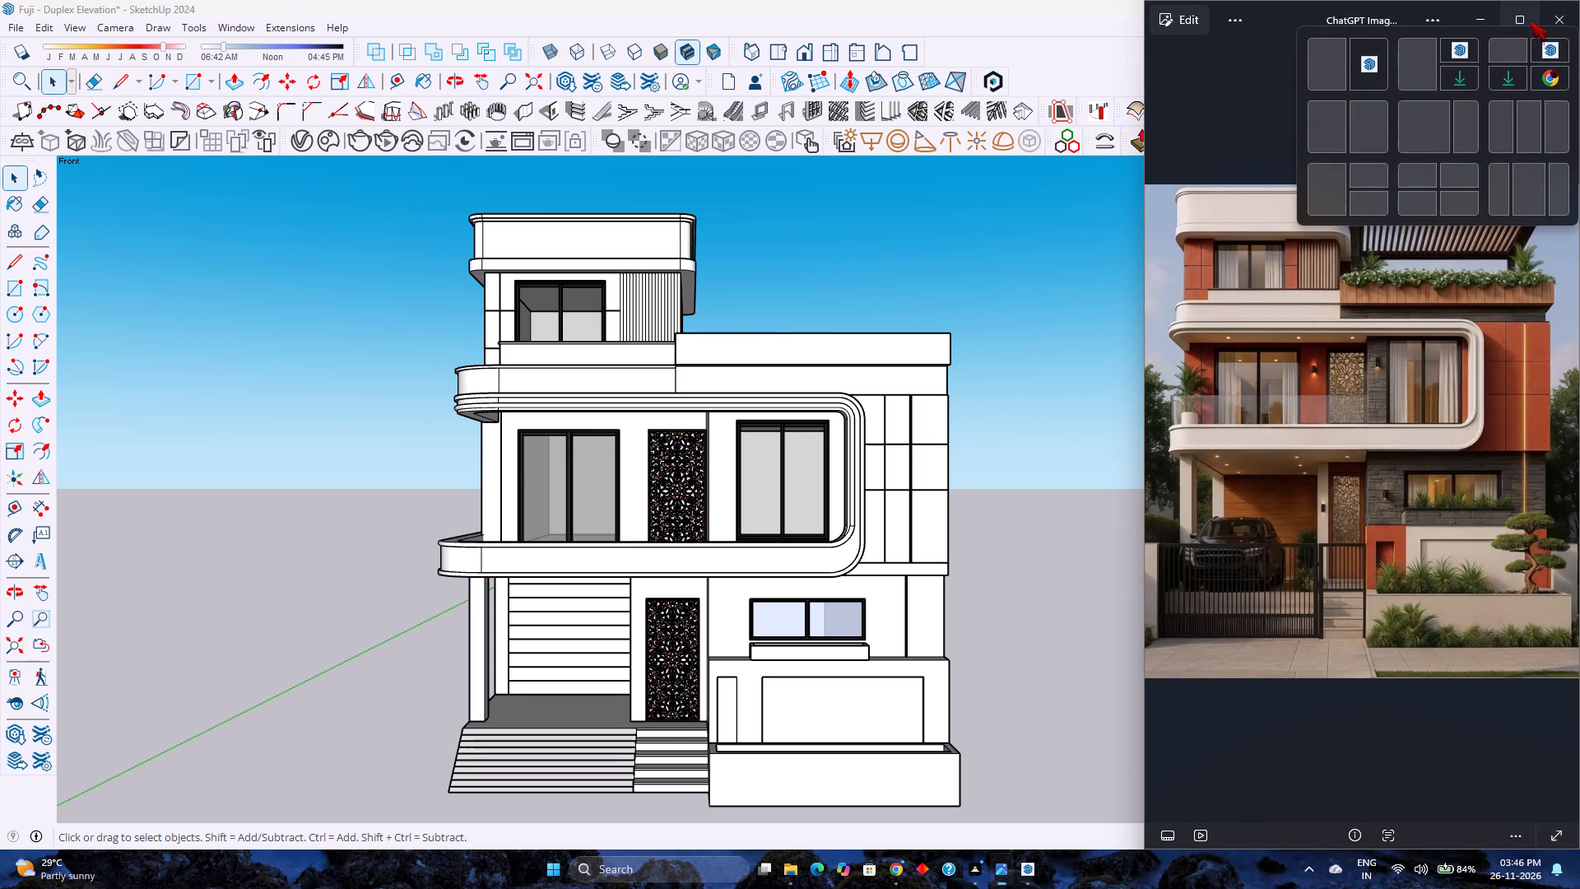
{"action": "left_click", "coordinate": [1460, 116]}
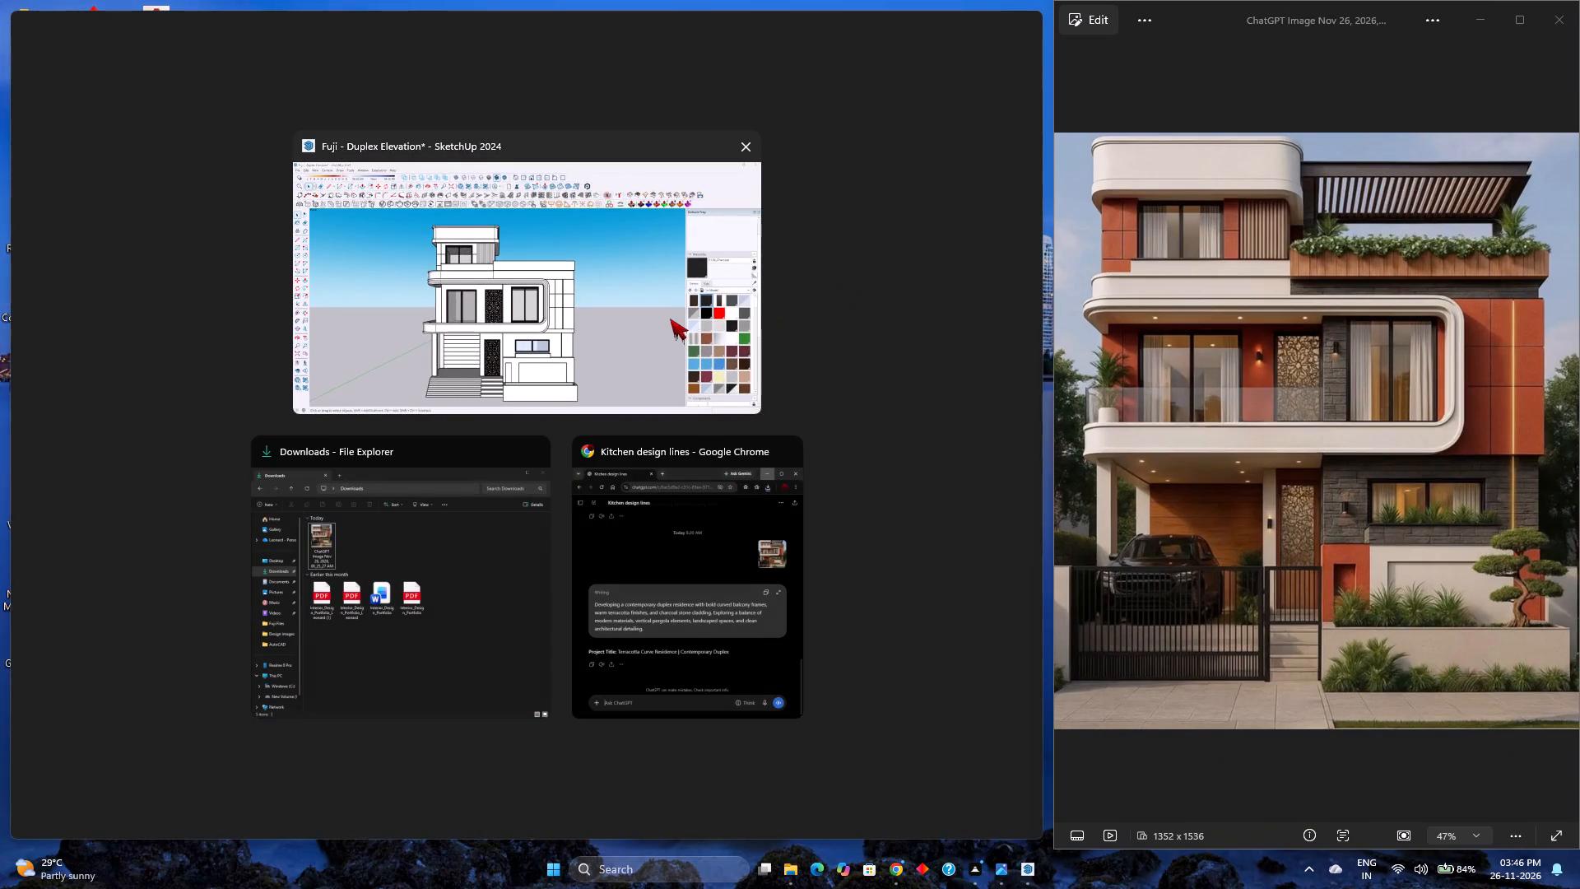
{"action": "left_click", "coordinate": [670, 319]}
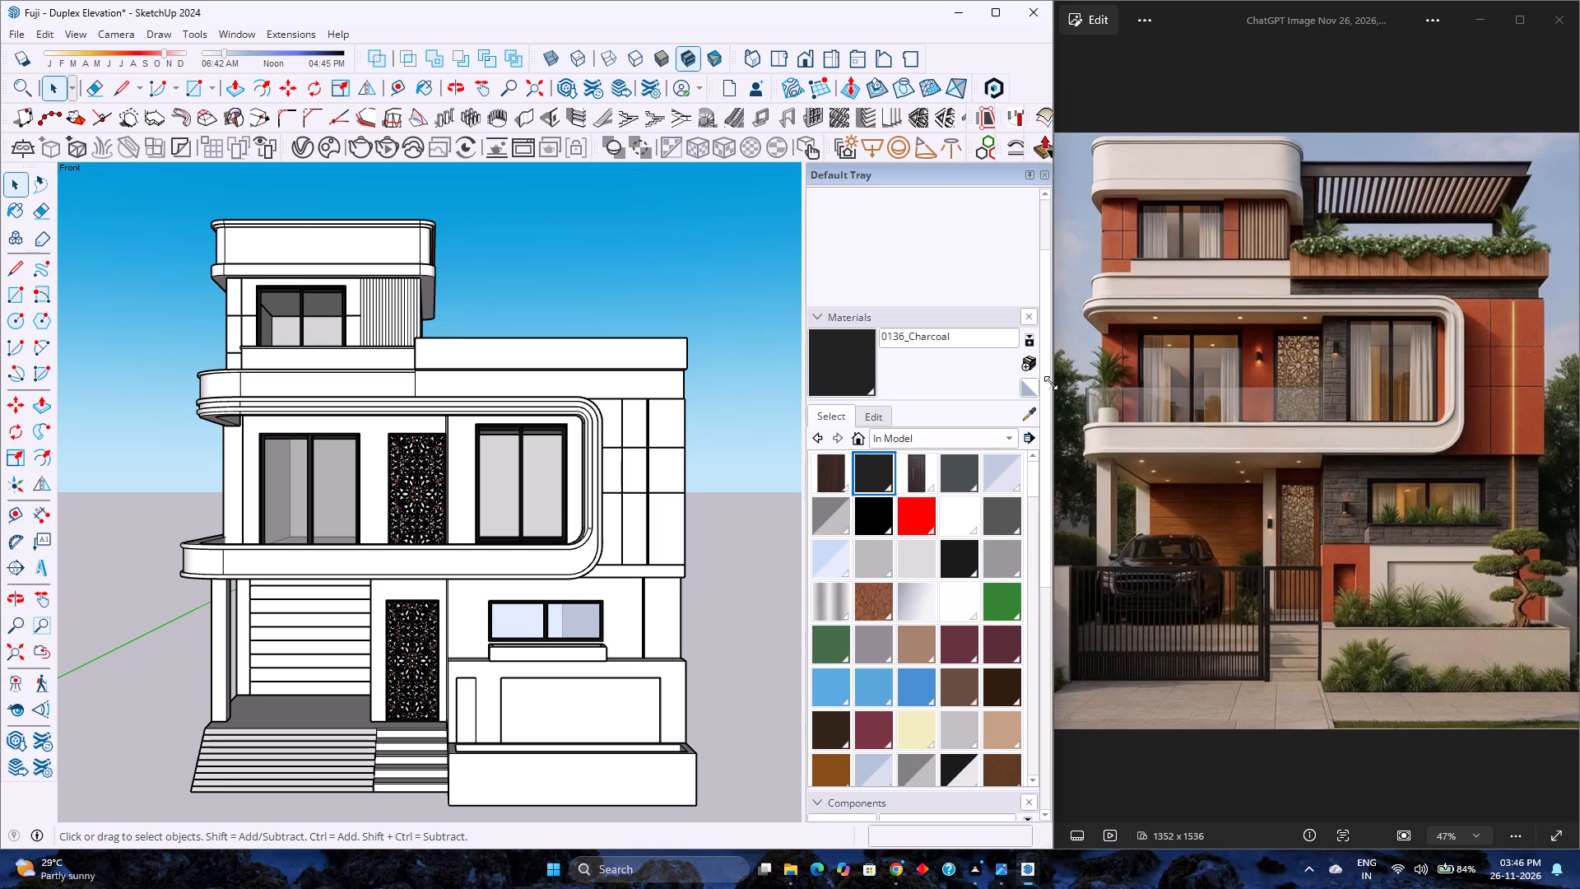
{"action": "left_click_drag", "start_coordinate": [1053, 381], "coordinate": [1380, 345]}
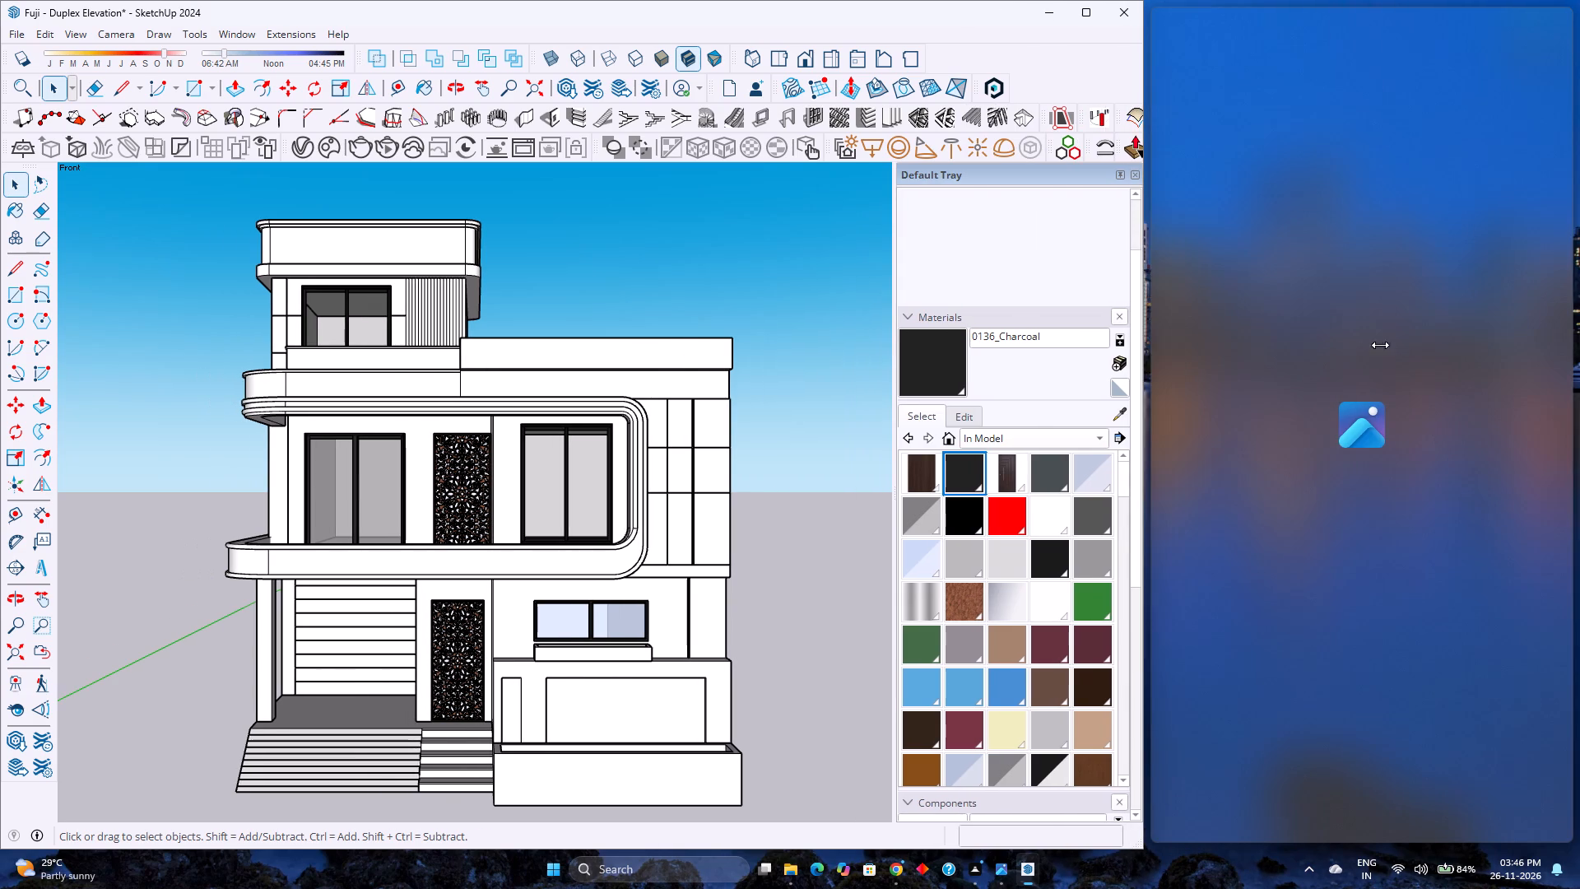
{"action": "left_click_drag", "start_coordinate": [1380, 345], "coordinate": [1406, 343]}
Open the duplex house group for editing at the roof terrace.
{"action": "scroll", "coordinate": [635, 487], "scroll_direction": "up", "scroll_amount": 4}
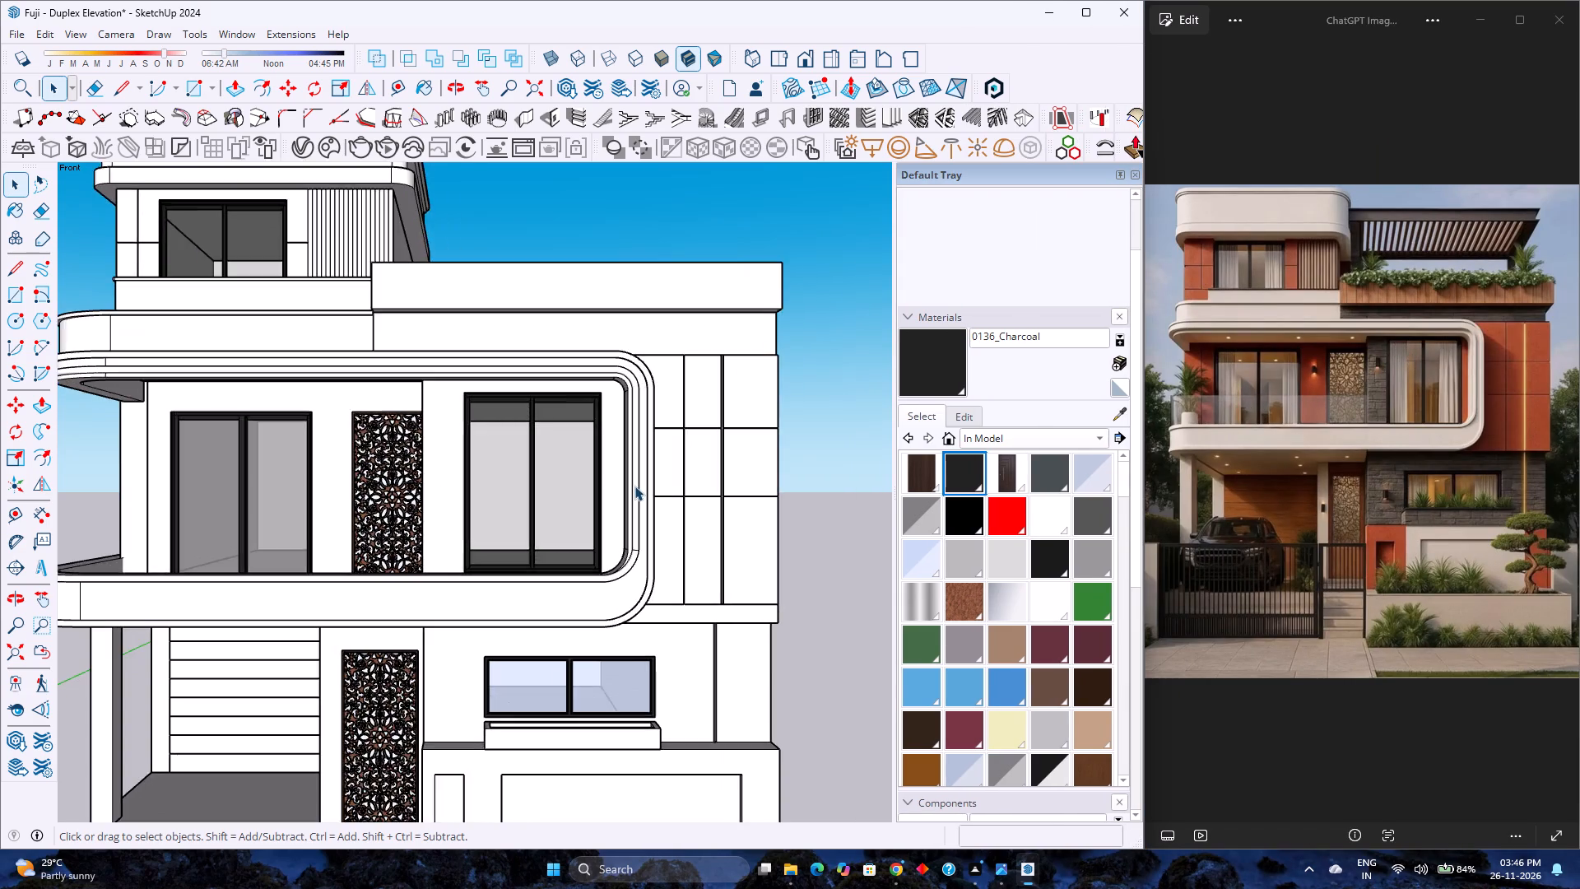
{"action": "scroll", "coordinate": [634, 486], "scroll_direction": "down", "scroll_amount": 3}
{"action": "middle_click_drag", "start_coordinate": [635, 490], "coordinate": [695, 700]}
{"action": "scroll", "coordinate": [638, 538], "scroll_direction": "down", "scroll_amount": 1}
{"action": "scroll", "coordinate": [638, 537], "scroll_direction": "up", "scroll_amount": 4}
{"action": "double_click", "coordinate": [625, 546]}
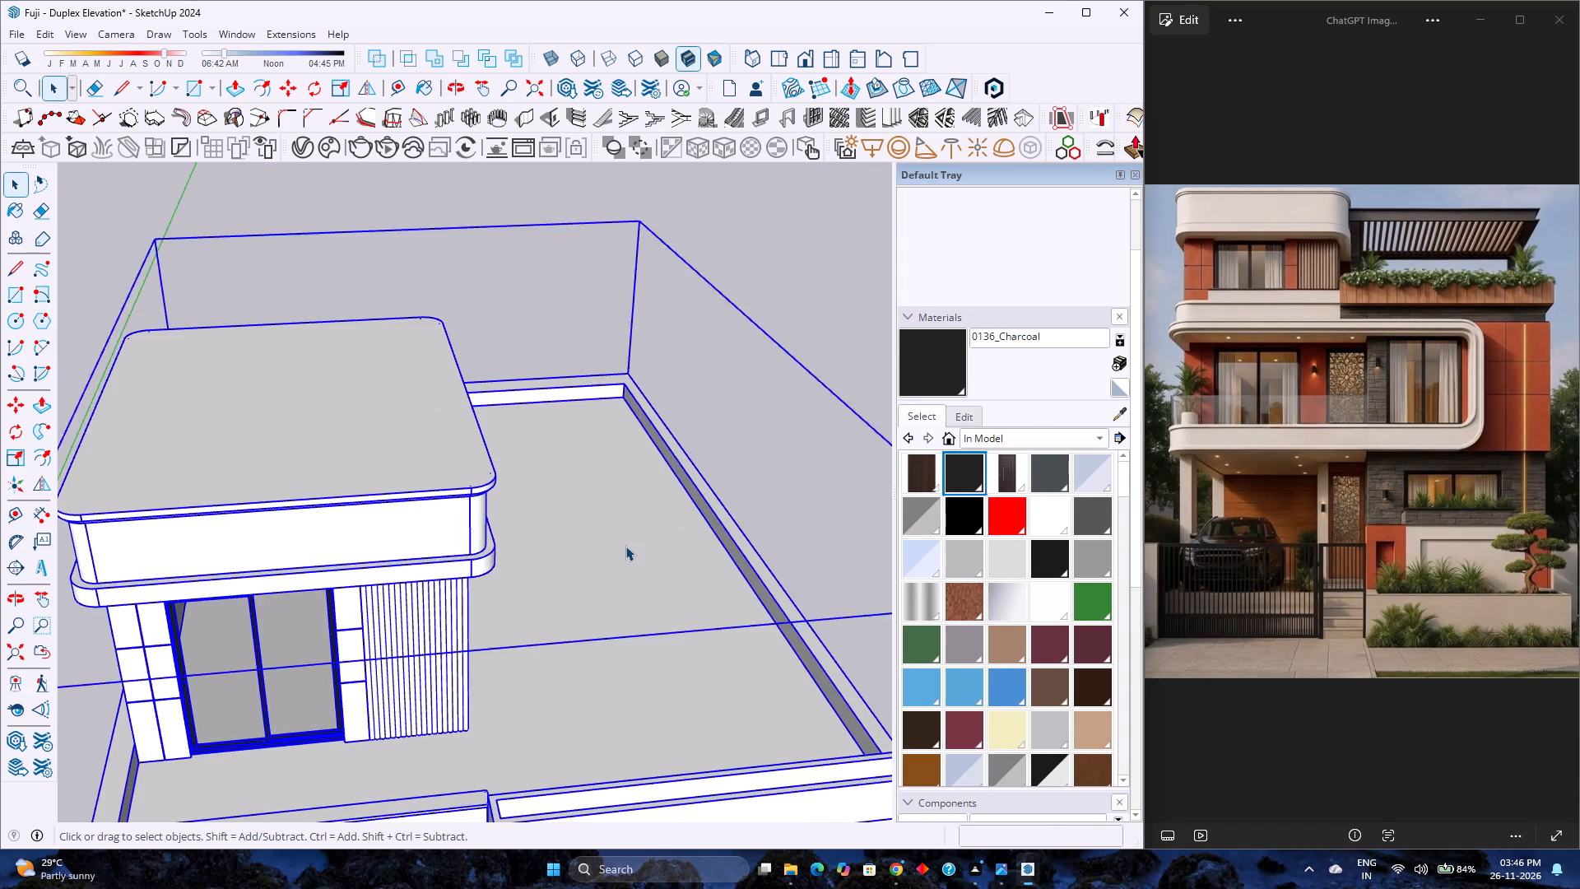
Examine the roof terrace beside the rooftop room, including its floor, parapets and front planter, with the reference image alongside.
{"action": "scroll", "coordinate": [457, 584], "scroll_direction": "down", "scroll_amount": 4}
{"action": "middle_click_drag", "start_coordinate": [480, 645], "coordinate": [355, 574]}
{"action": "middle_click", "coordinate": [355, 574]}
{"action": "scroll", "coordinate": [461, 562], "scroll_direction": "up", "scroll_amount": 4}
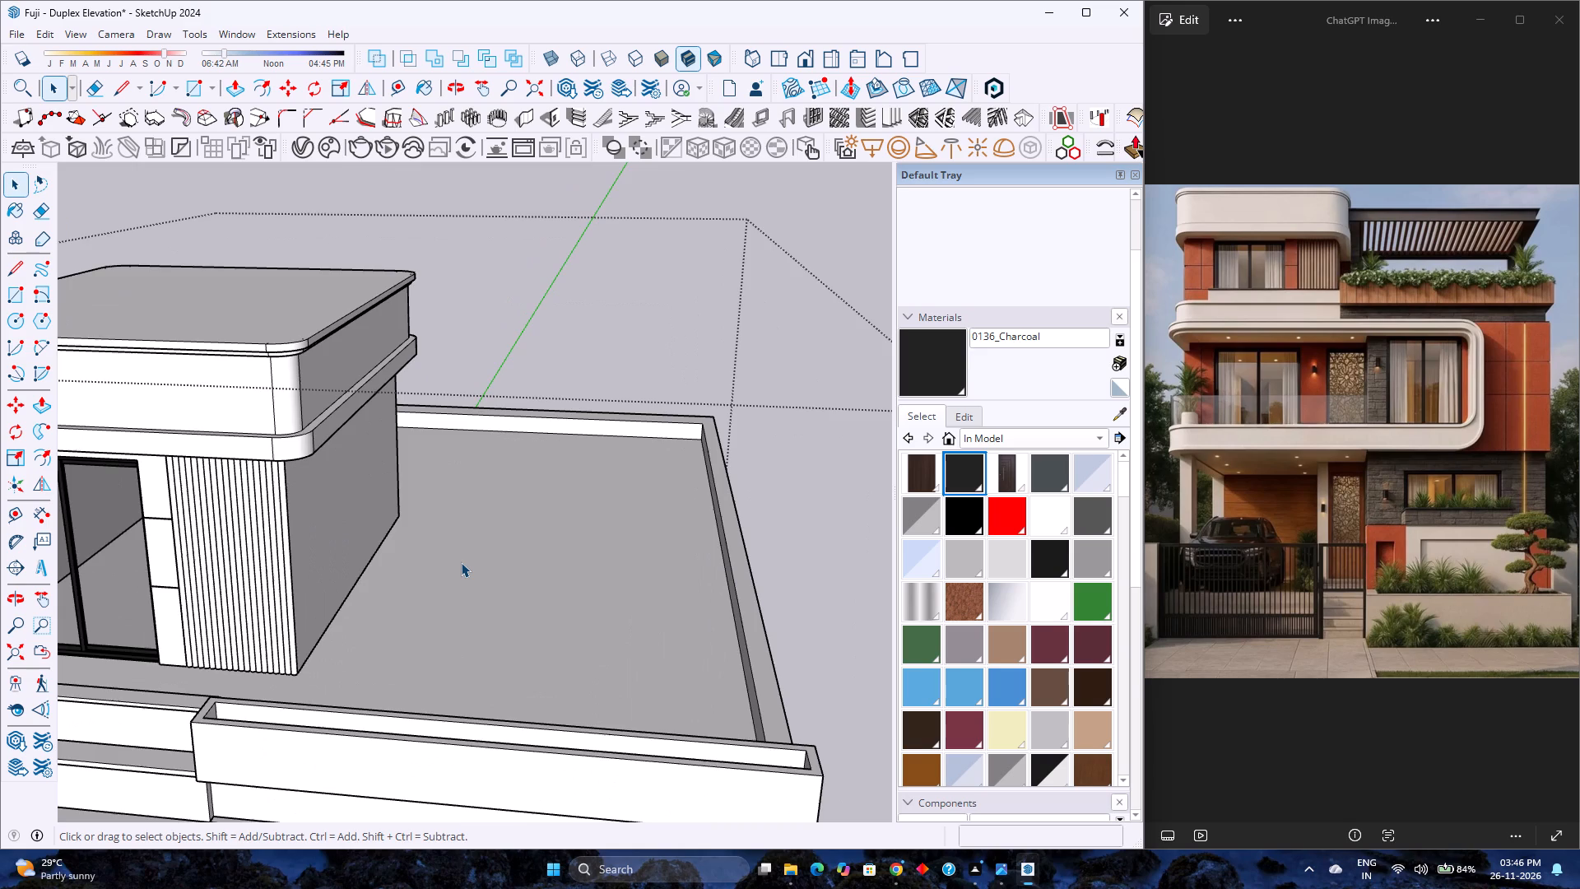
{"action": "scroll", "coordinate": [461, 562], "scroll_direction": "up", "scroll_amount": 3}
{"action": "scroll", "coordinate": [461, 562], "scroll_direction": "down", "scroll_amount": 3}
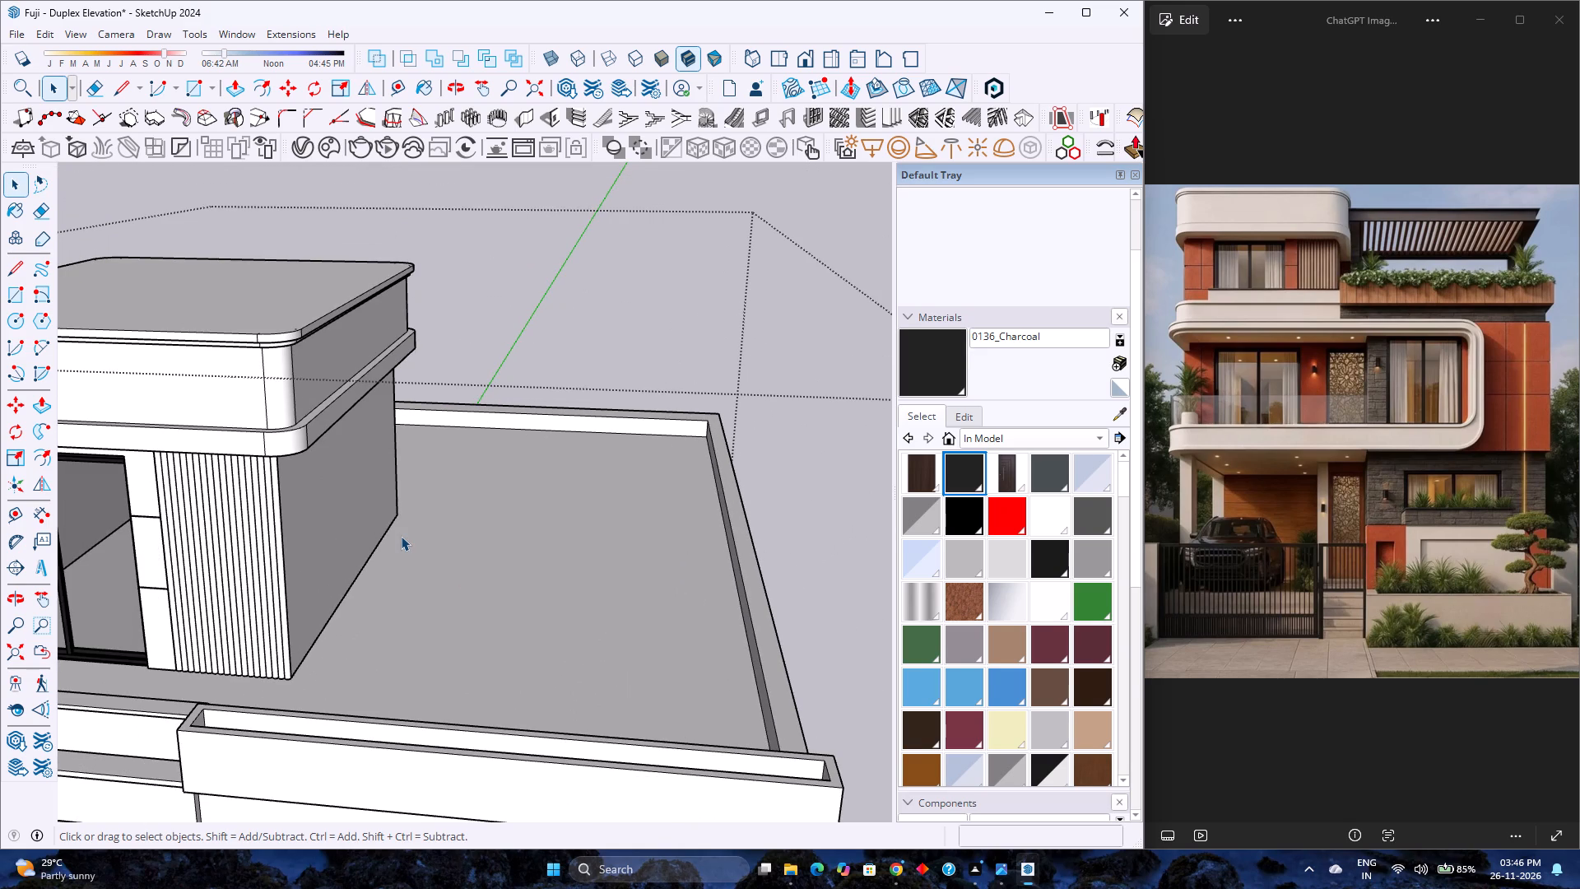
{"action": "scroll", "coordinate": [401, 536], "scroll_direction": "down", "scroll_amount": 2}
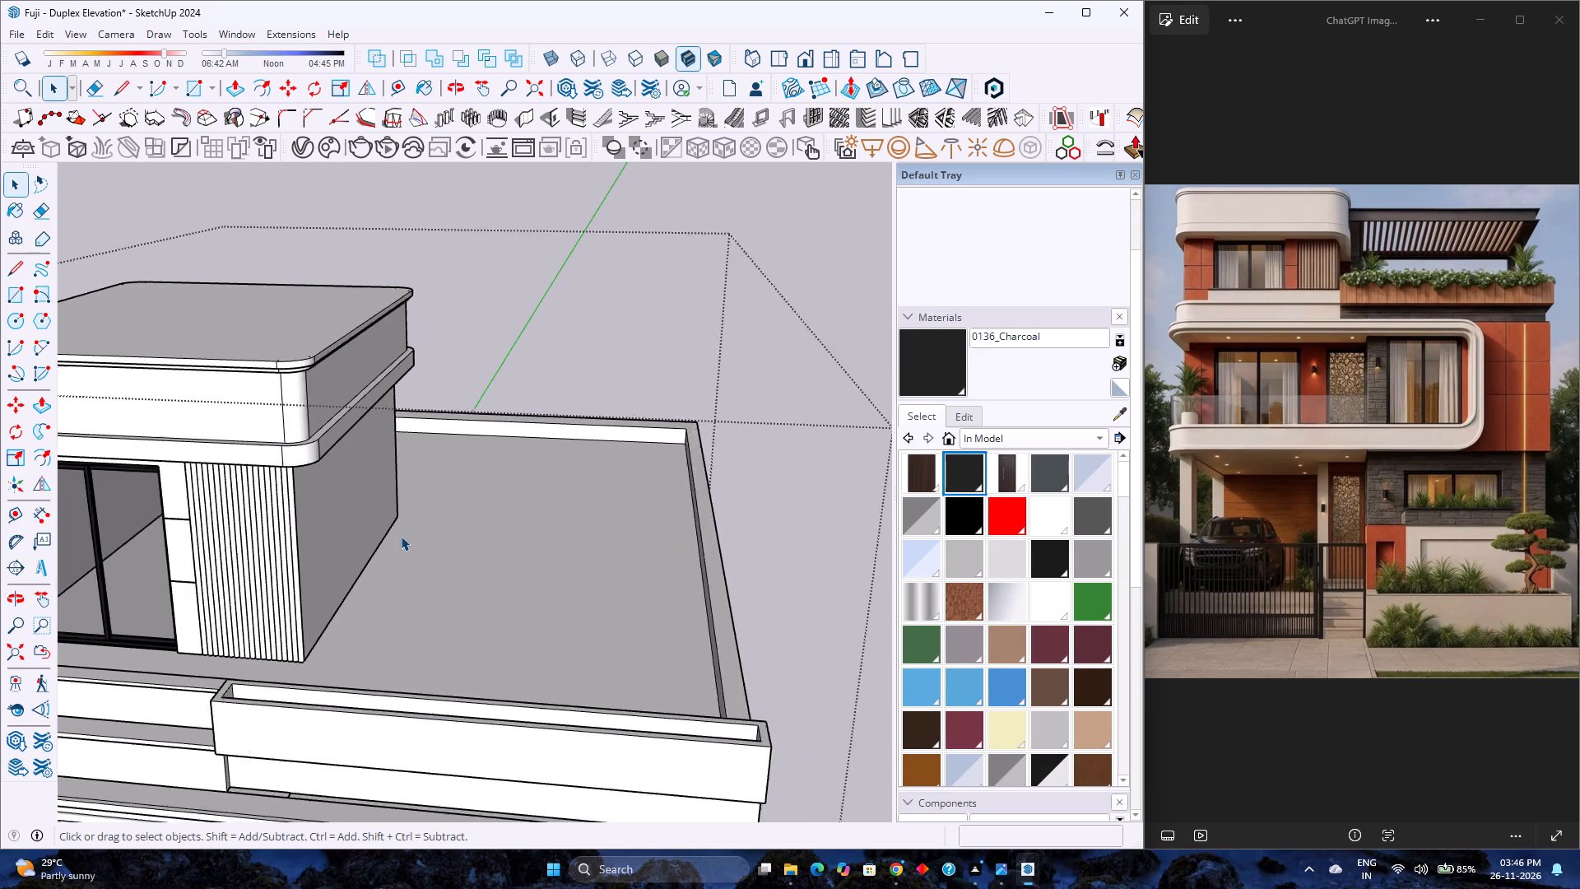
{"action": "scroll", "coordinate": [401, 536], "scroll_direction": "down", "scroll_amount": 3}
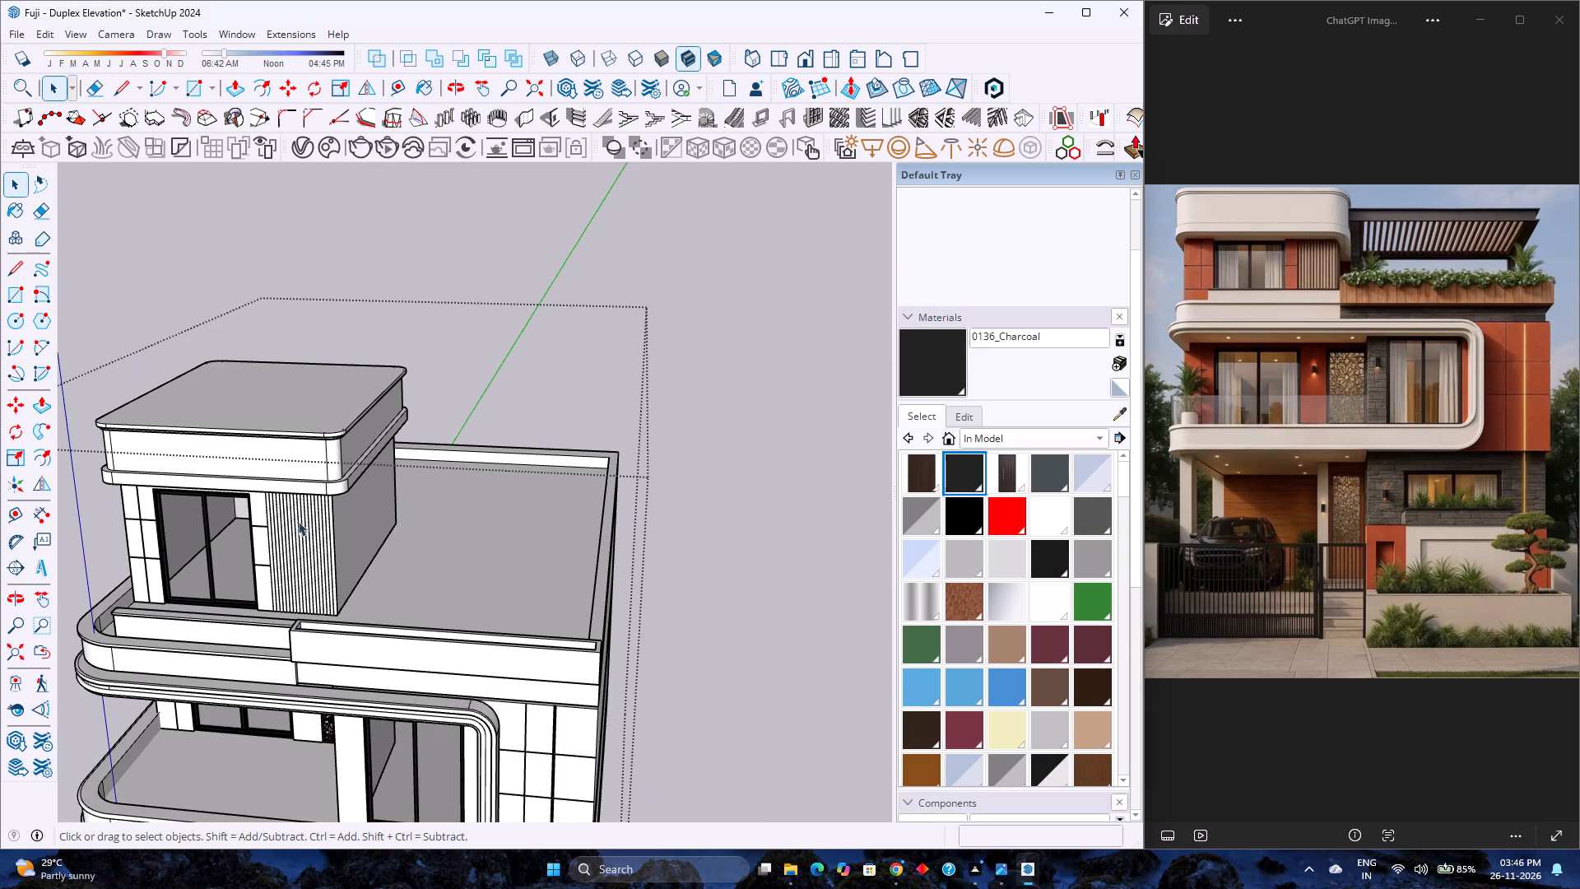